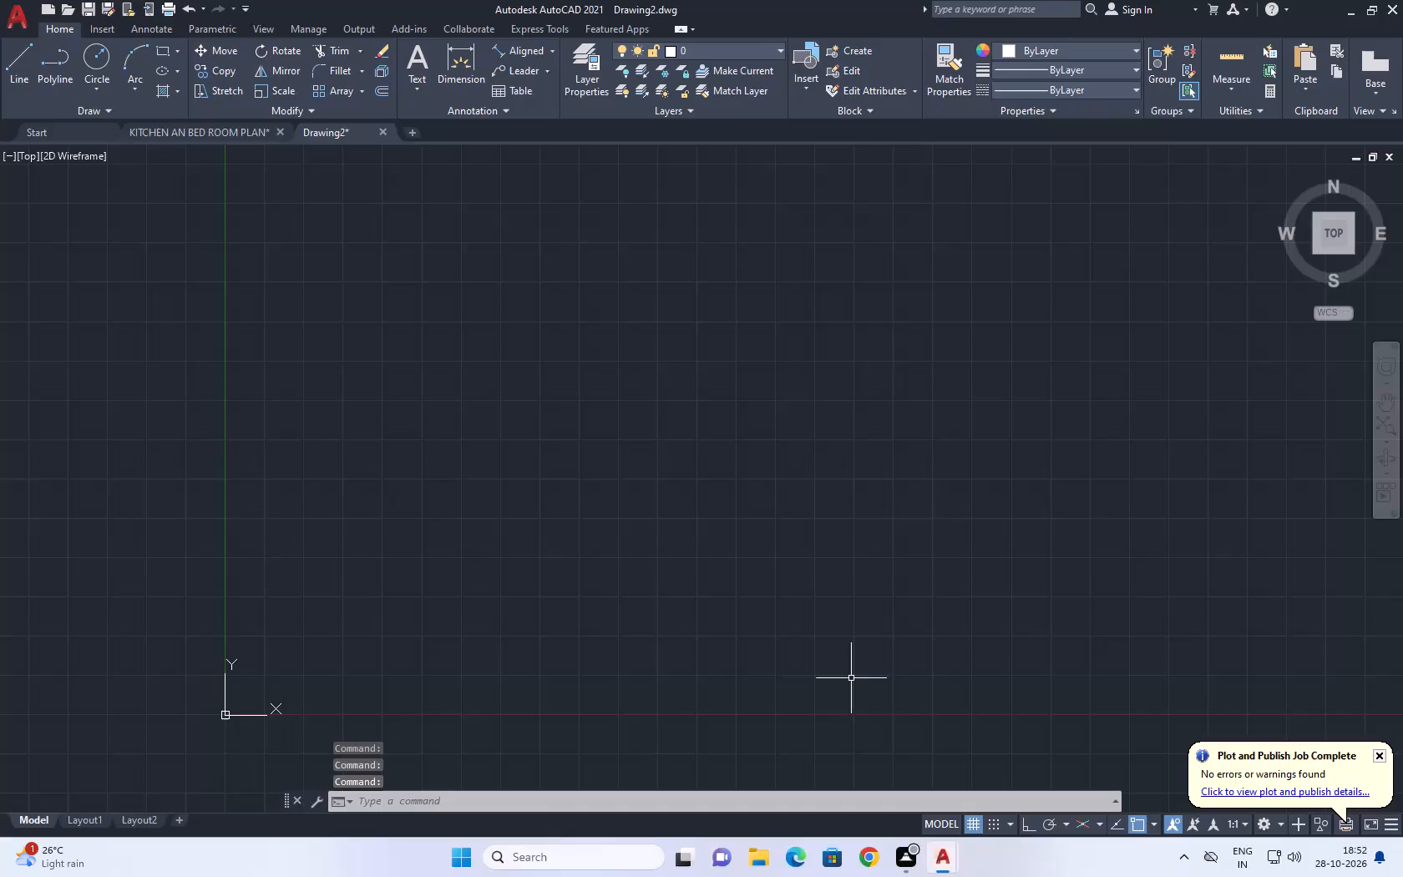
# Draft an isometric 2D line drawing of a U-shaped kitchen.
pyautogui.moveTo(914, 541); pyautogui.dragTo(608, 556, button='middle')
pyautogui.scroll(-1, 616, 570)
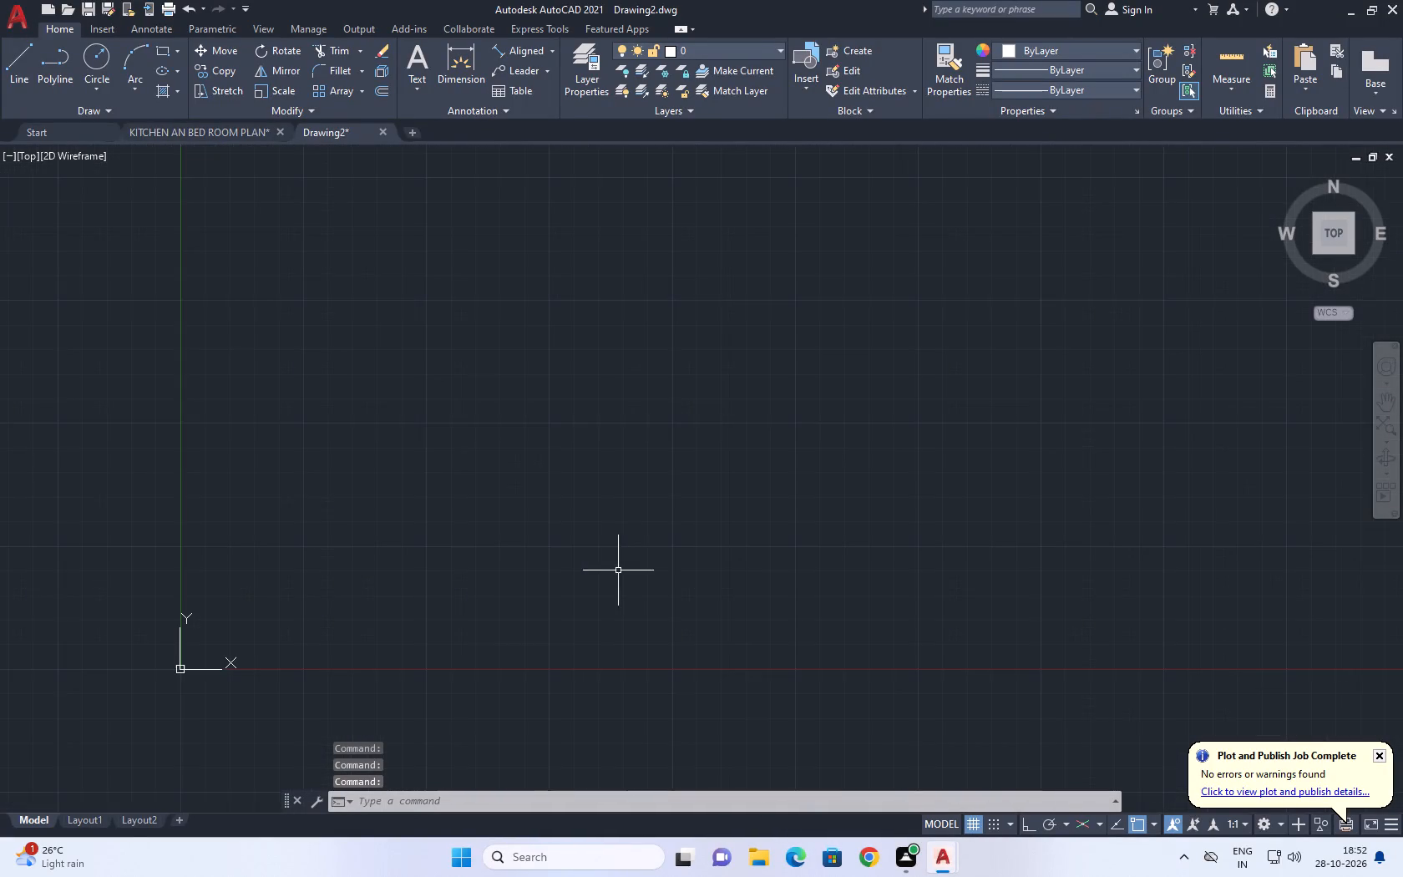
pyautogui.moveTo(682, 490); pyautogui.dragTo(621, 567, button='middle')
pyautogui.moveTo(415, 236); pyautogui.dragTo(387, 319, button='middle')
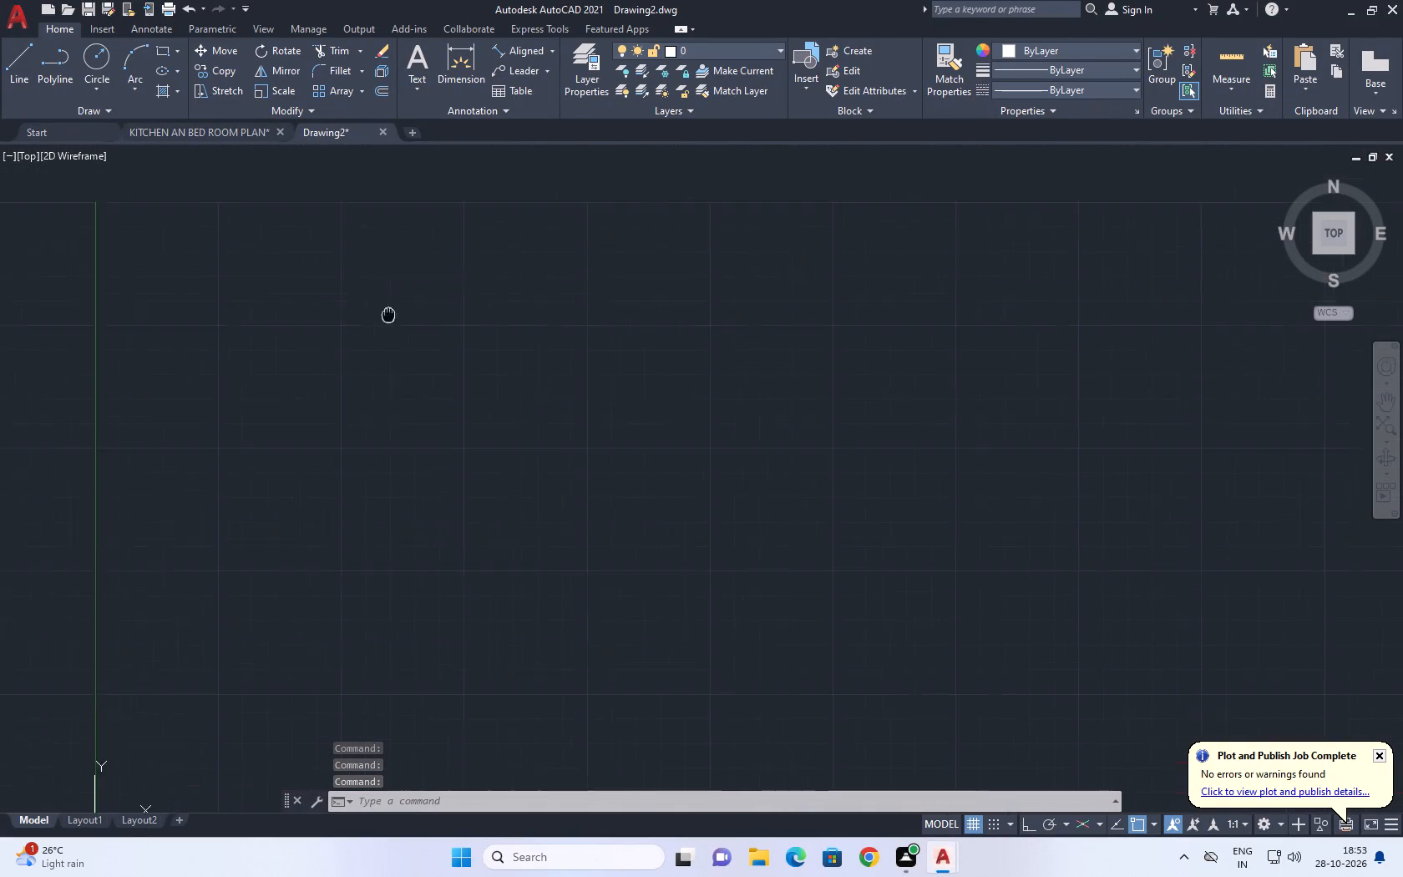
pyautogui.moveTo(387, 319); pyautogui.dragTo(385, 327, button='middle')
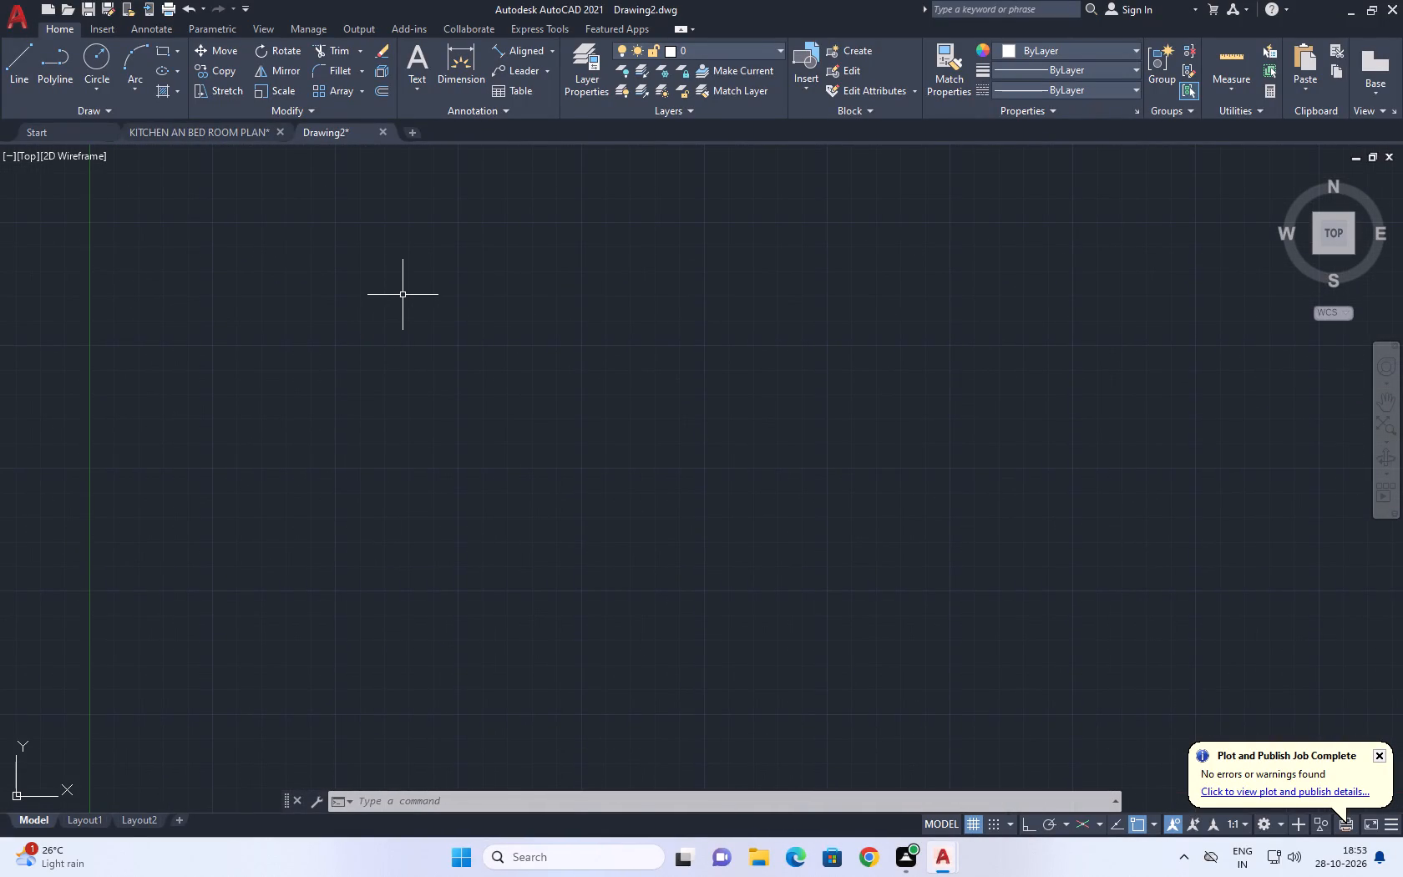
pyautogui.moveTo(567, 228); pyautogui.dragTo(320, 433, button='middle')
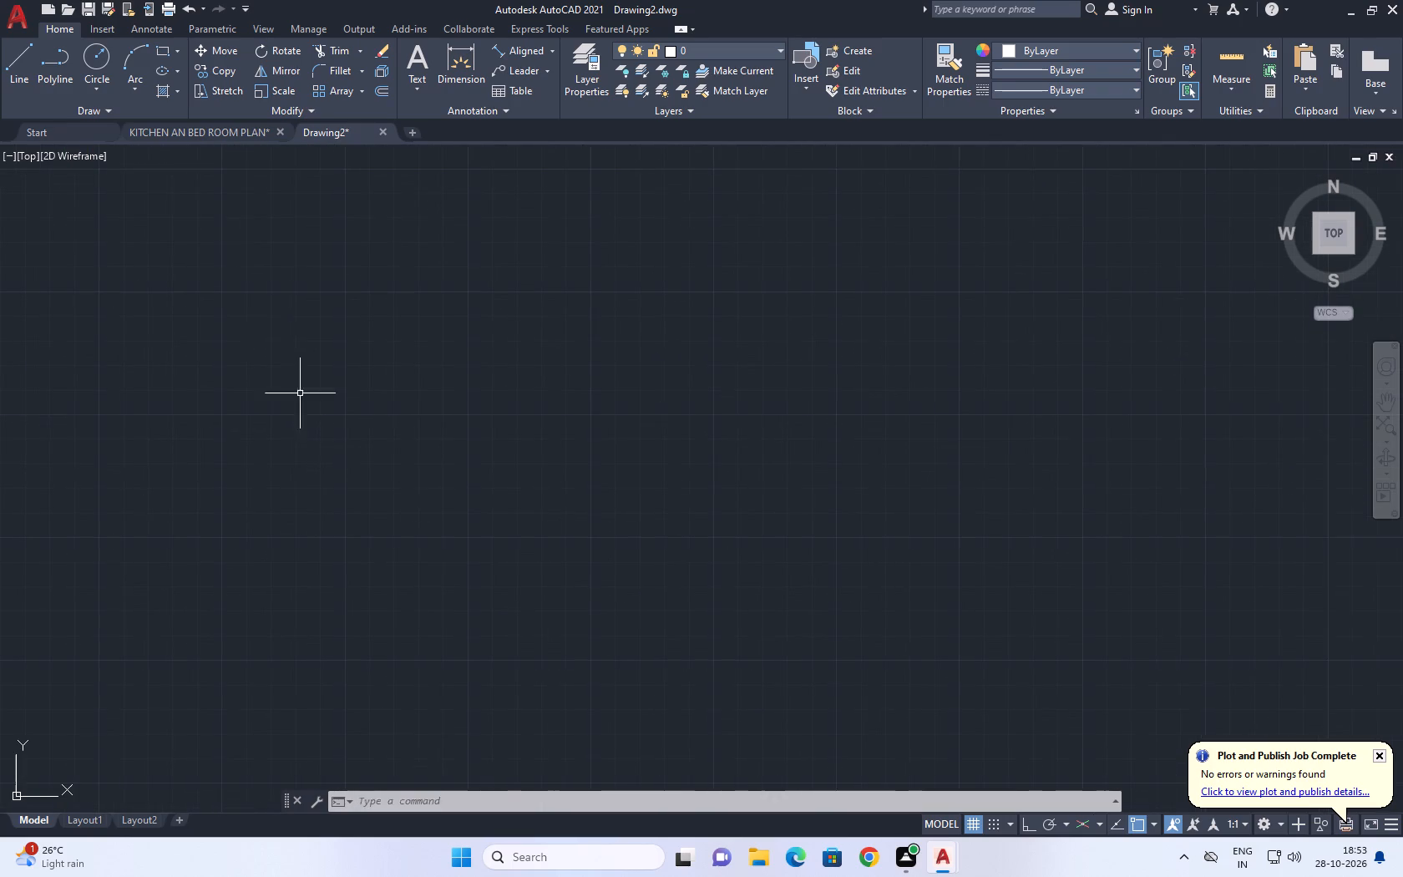
# Save the drawing as KITCHEN PLAN 3D in the MANISHA folder on the Desktop.
pyautogui.click(20, 22)
pyautogui.click(76, 218)
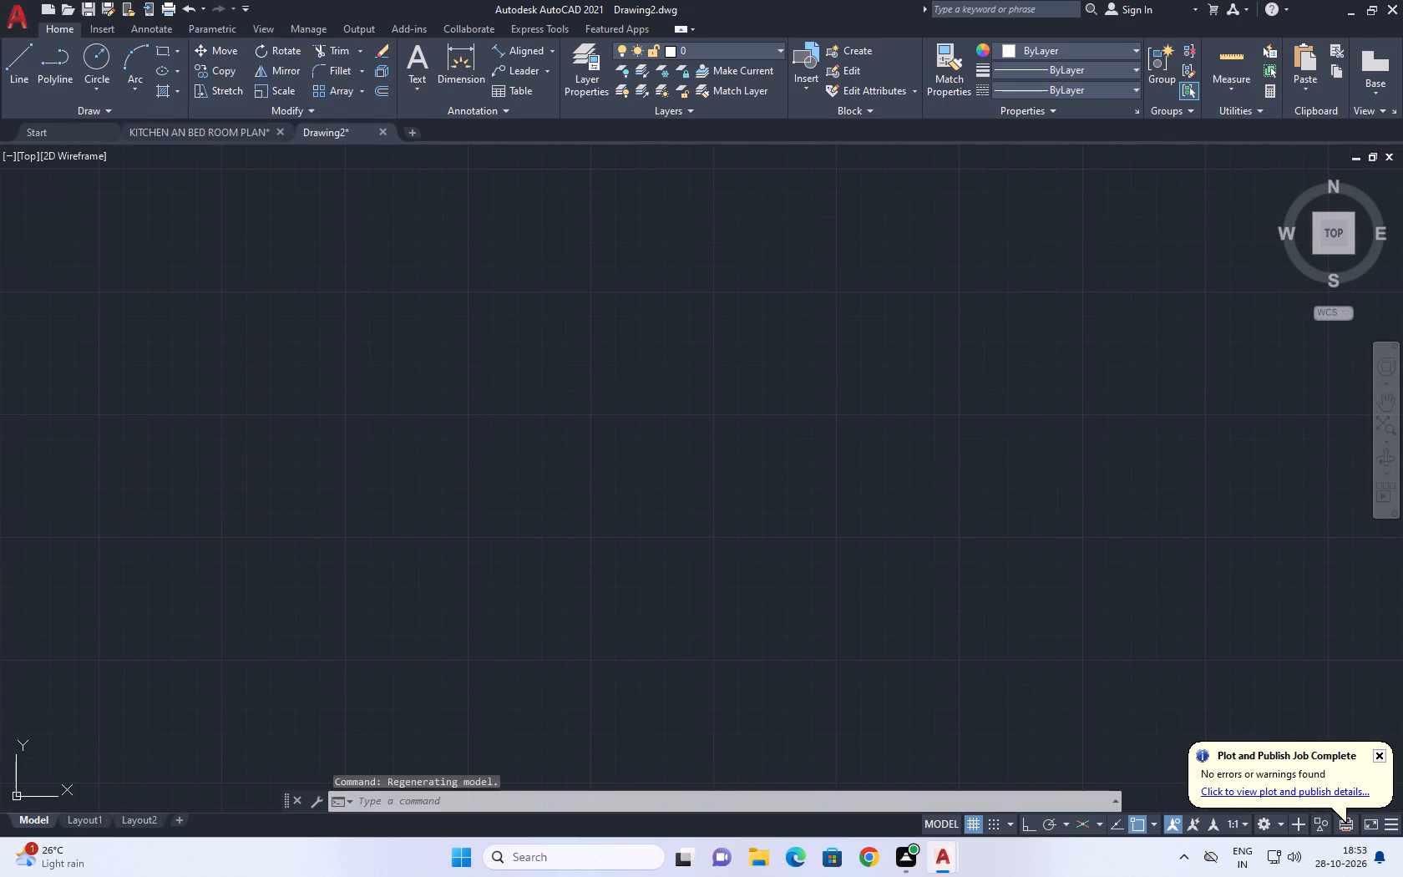
pyautogui.click(474, 381)
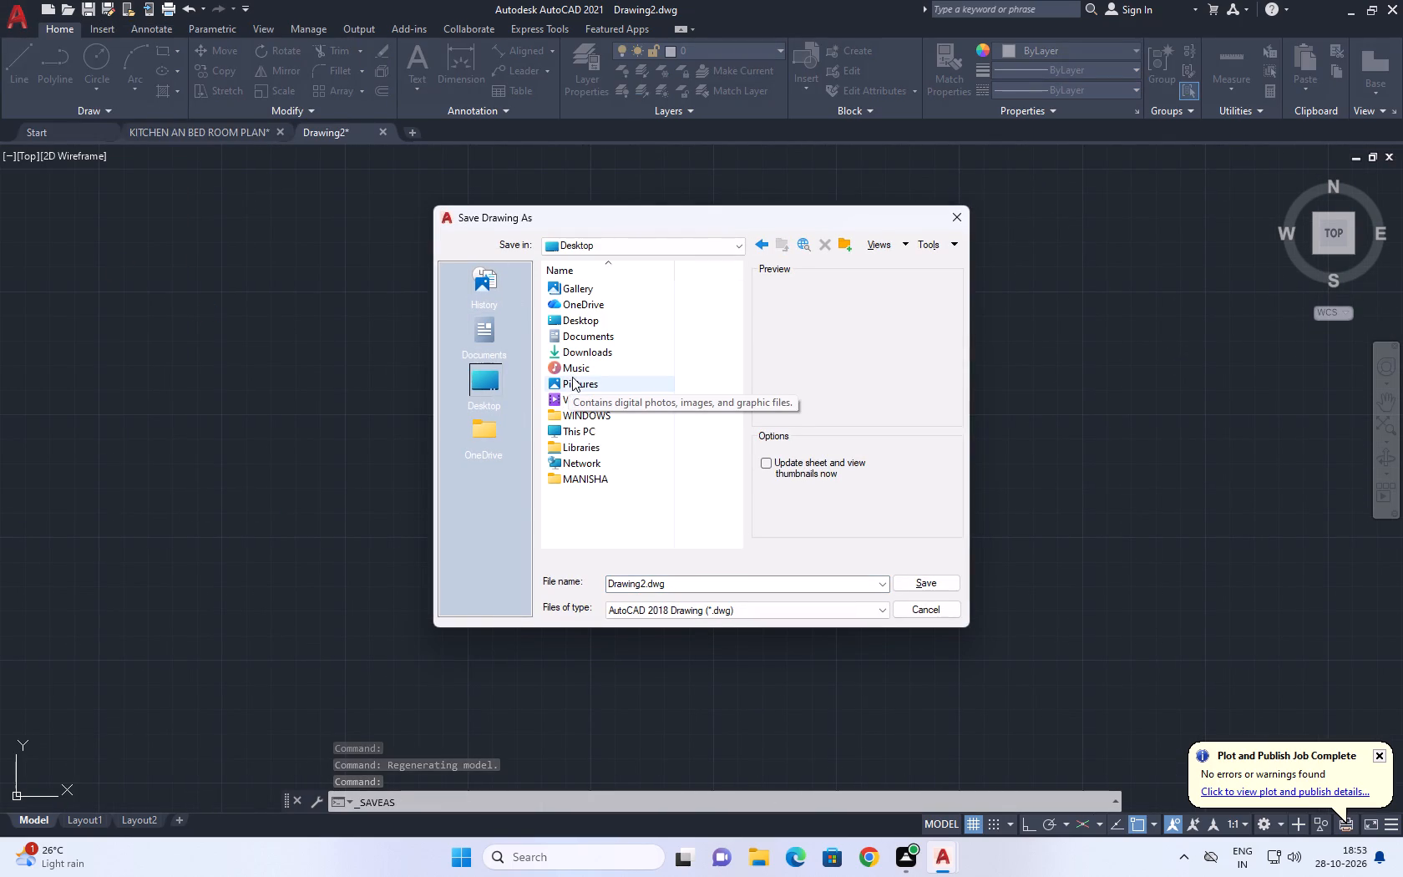
pyautogui.press('k')
pyautogui.press('i')
pyautogui.write('TC')
pyautogui.write('HE')
pyautogui.write('N 3')
pyautogui.press('d')
pyautogui.press('space')
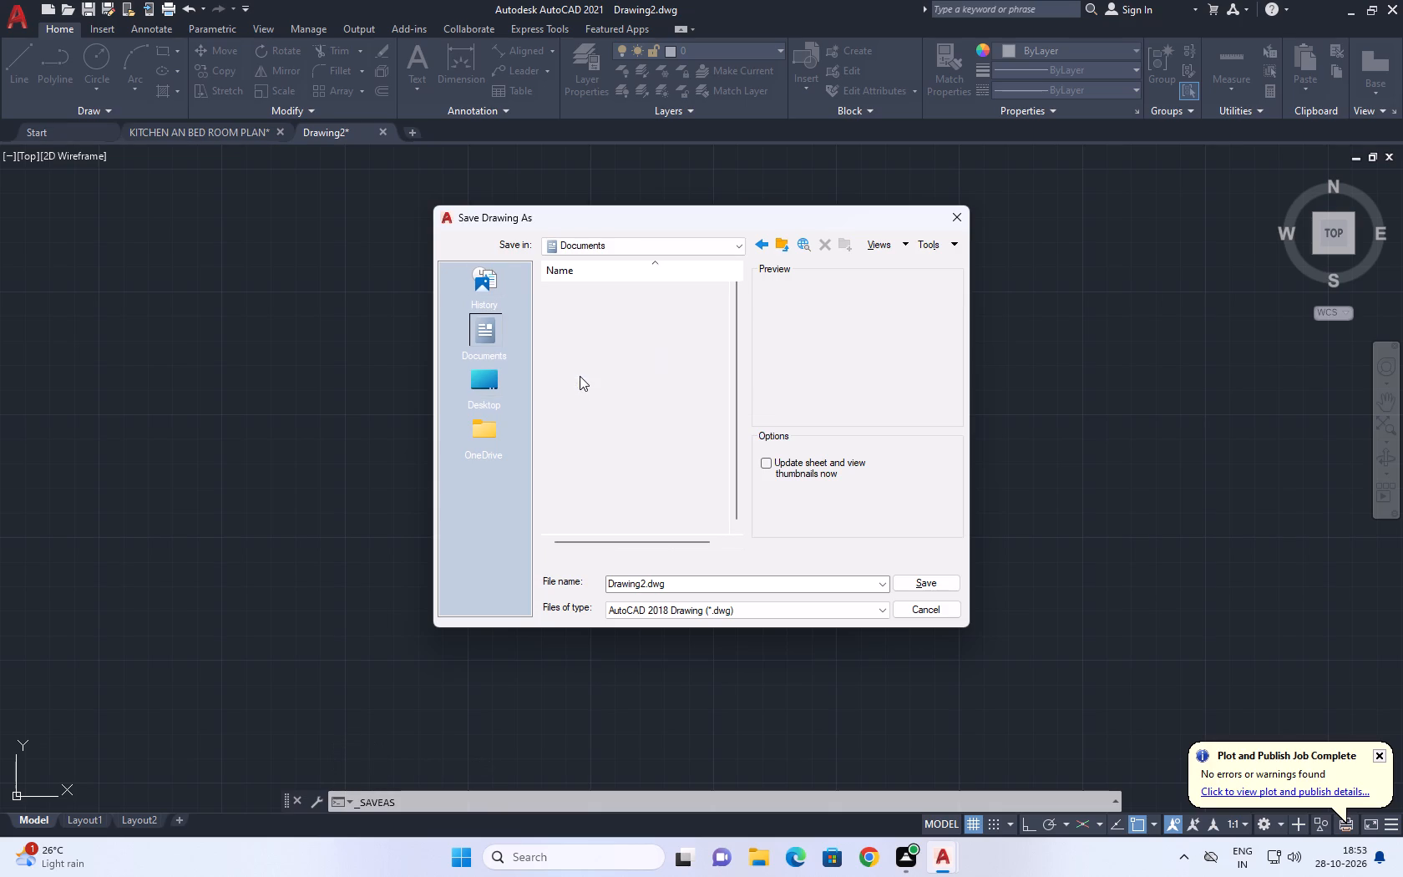
pyautogui.click(486, 383)
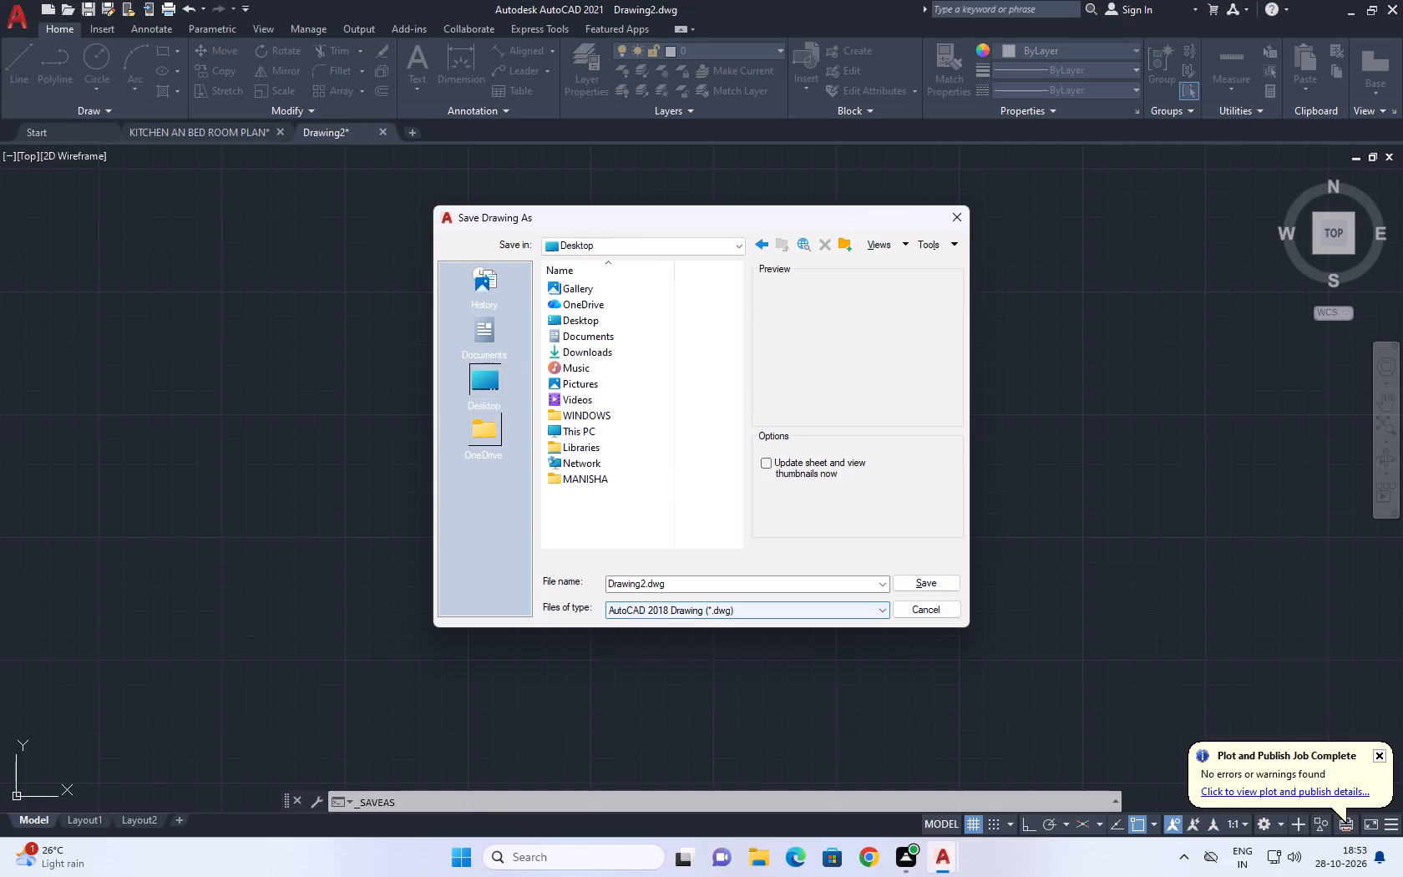
pyautogui.doubleClick(605, 482)
pyautogui.click(676, 584)
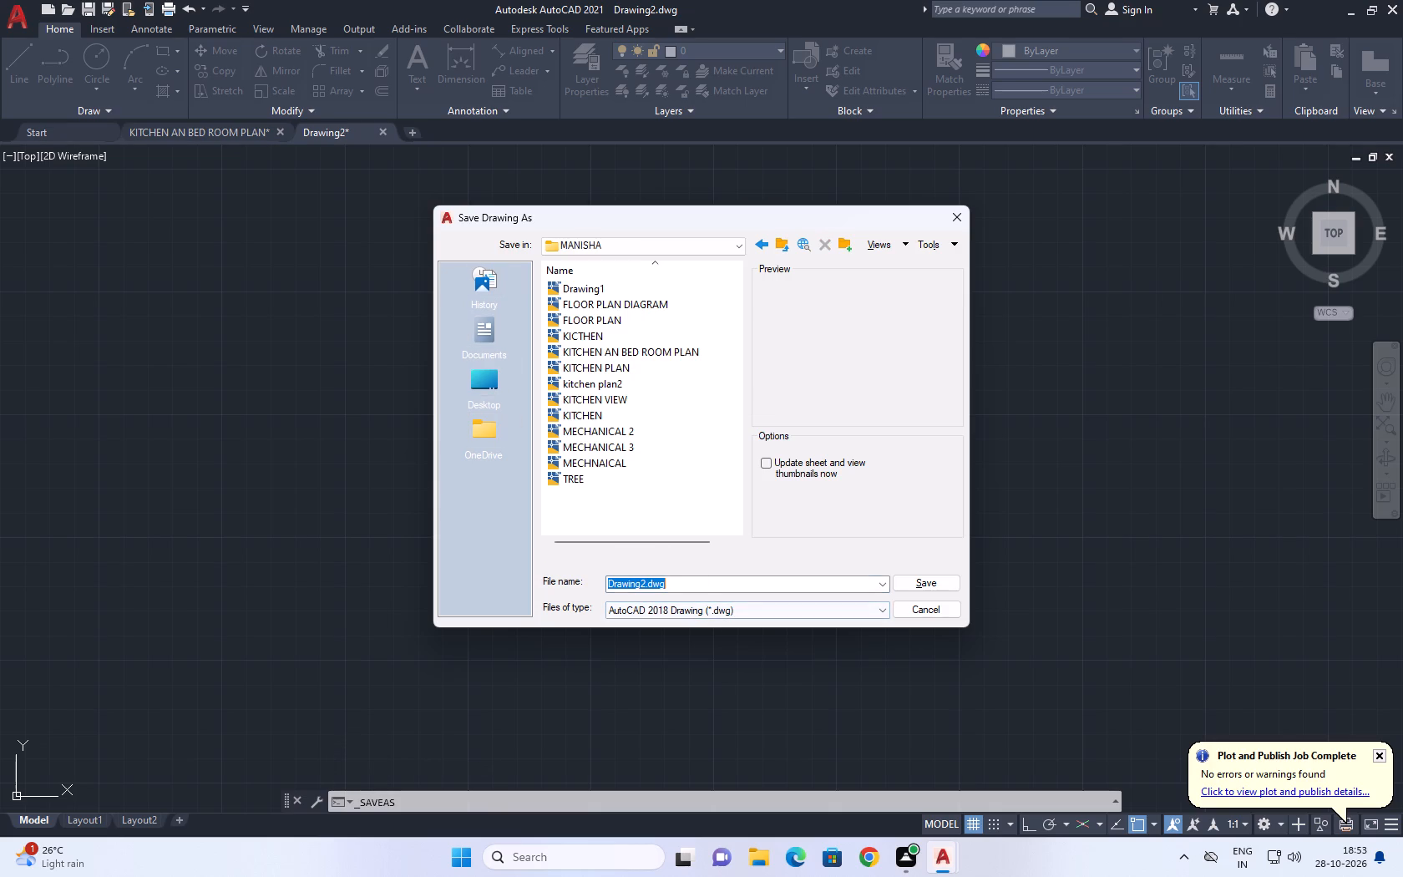
pyautogui.press('k')
pyautogui.press('i')
pyautogui.write('TC')
pyautogui.press('h')
pyautogui.press('e')
pyautogui.write('N')
pyautogui.press('space')
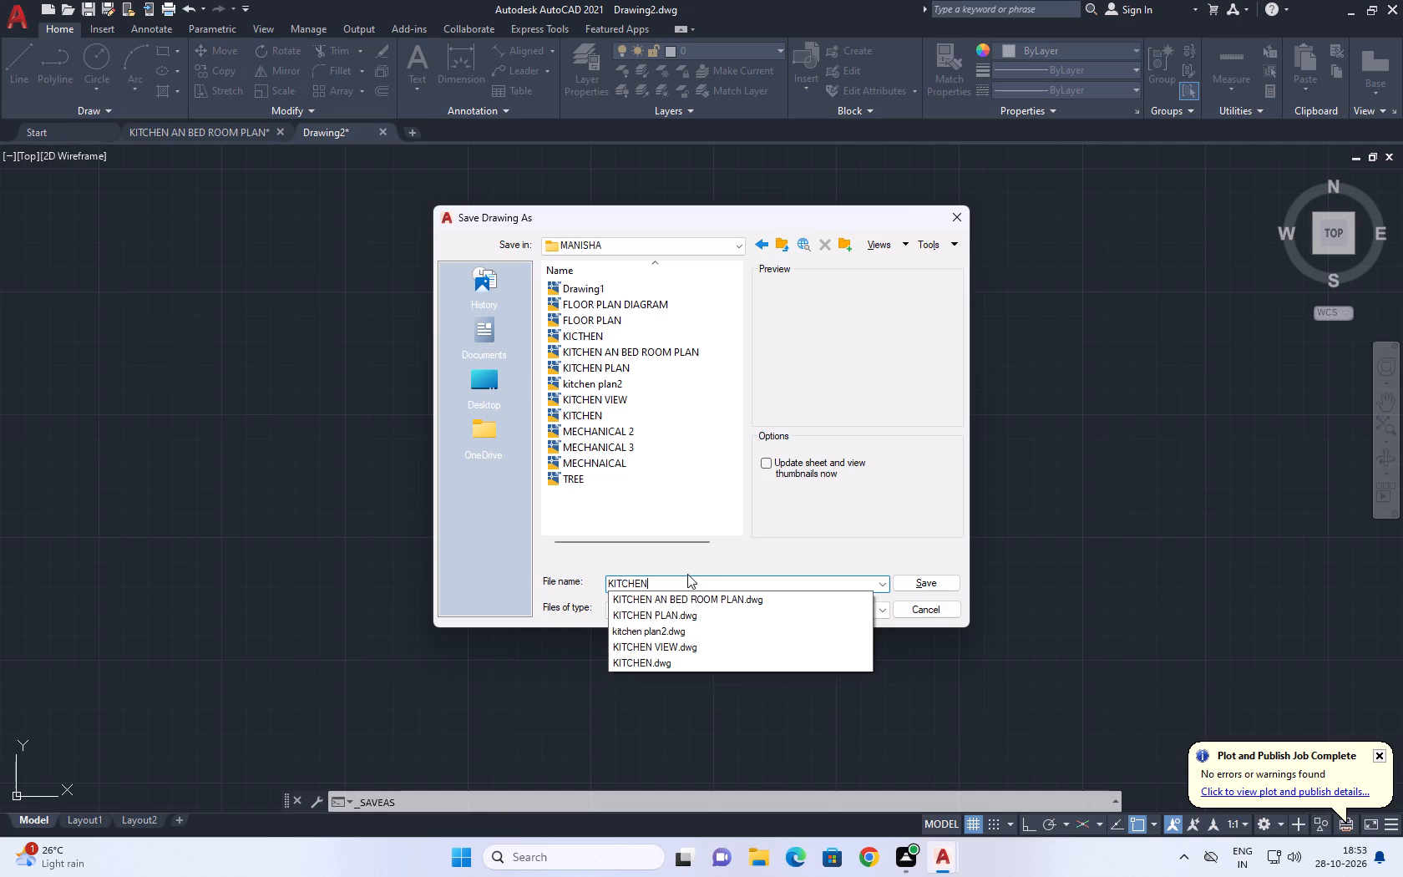
pyautogui.press('p')
pyautogui.press('l')
pyautogui.press('a')
pyautogui.press('n')
pyautogui.press('space')
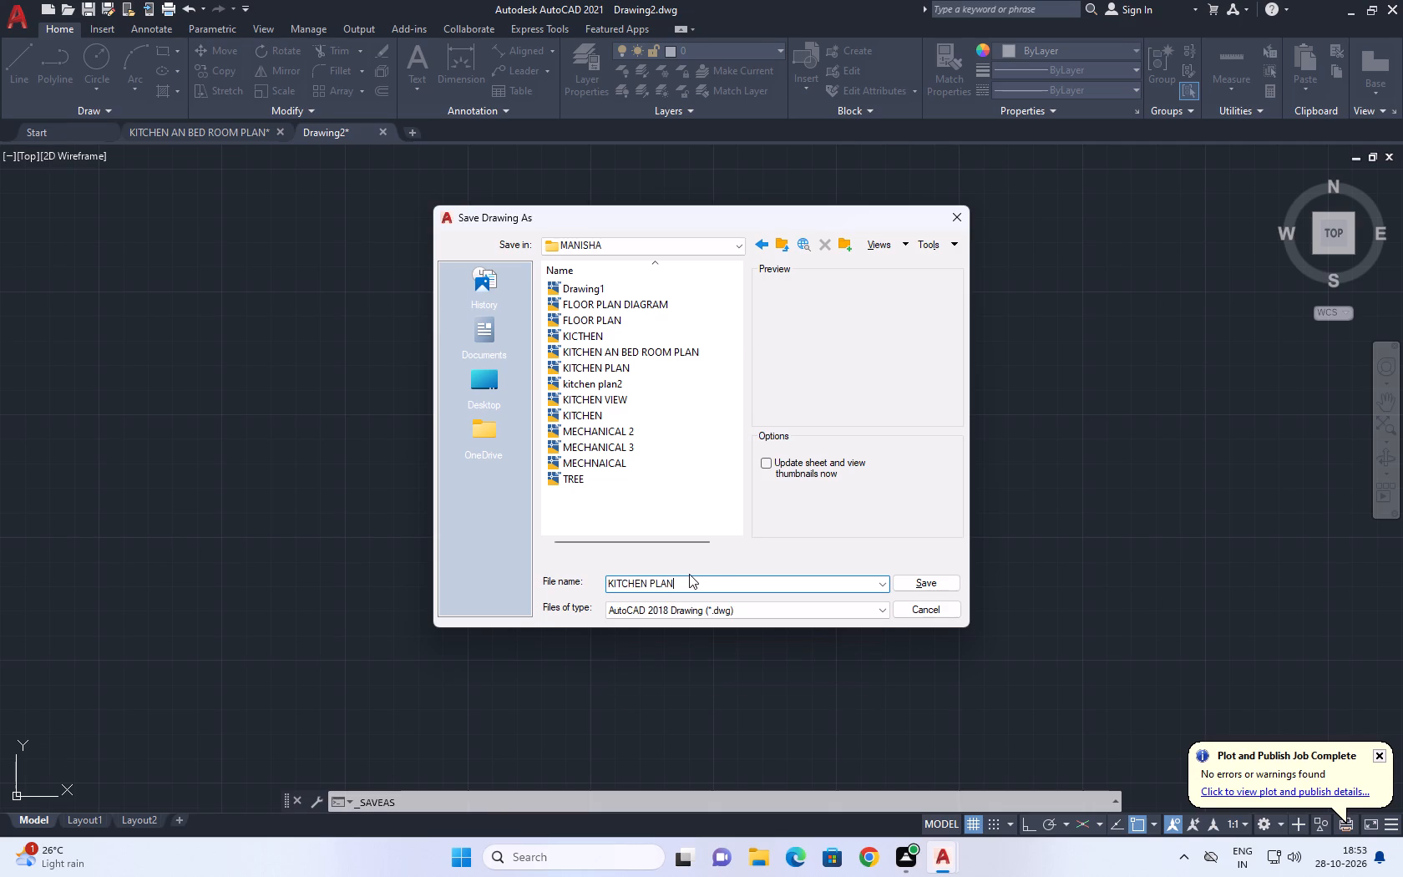
pyautogui.press('3')
pyautogui.press('d')
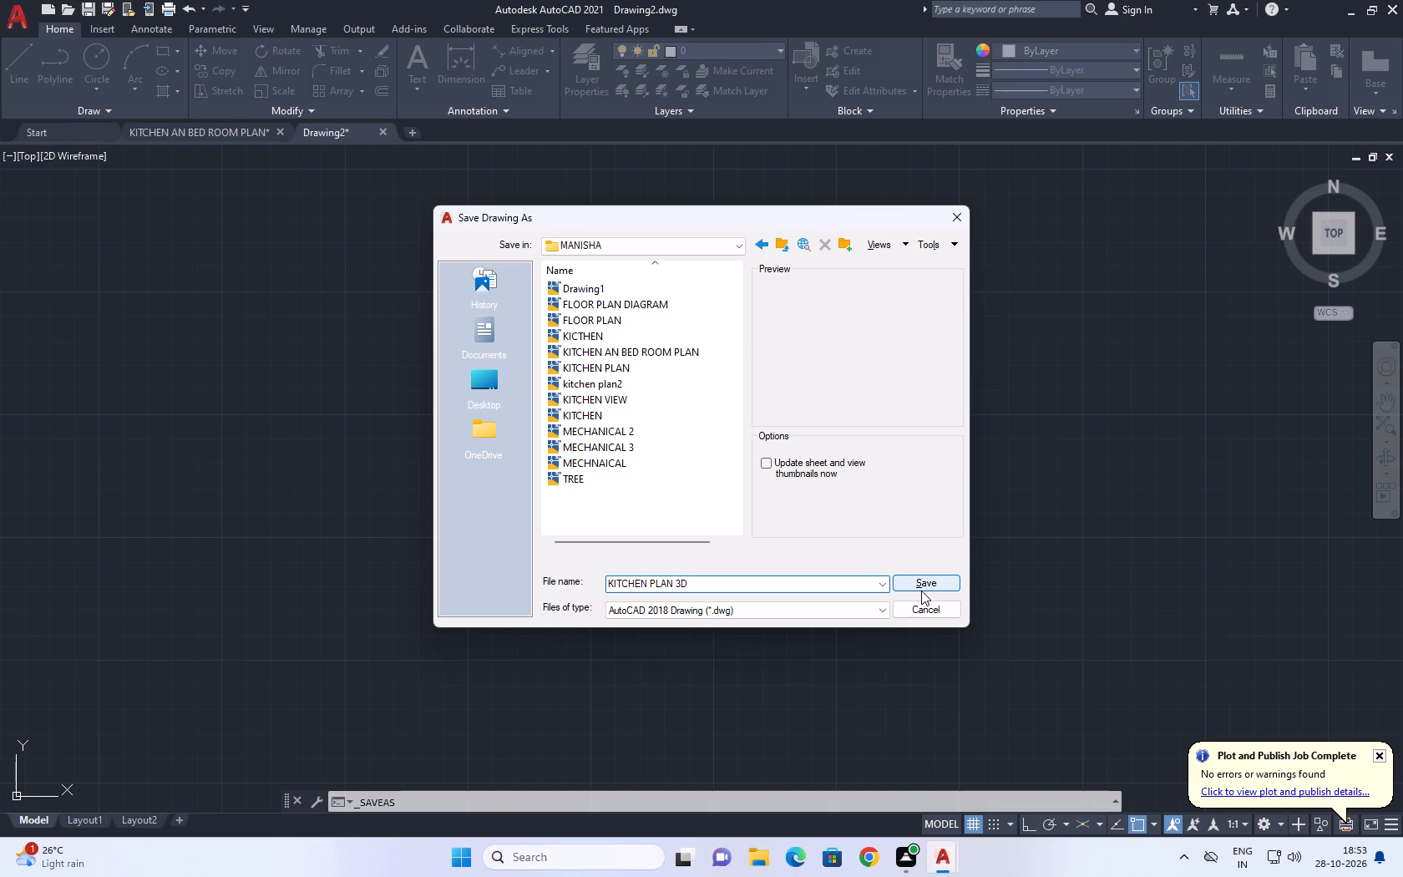
pyautogui.click(904, 577)
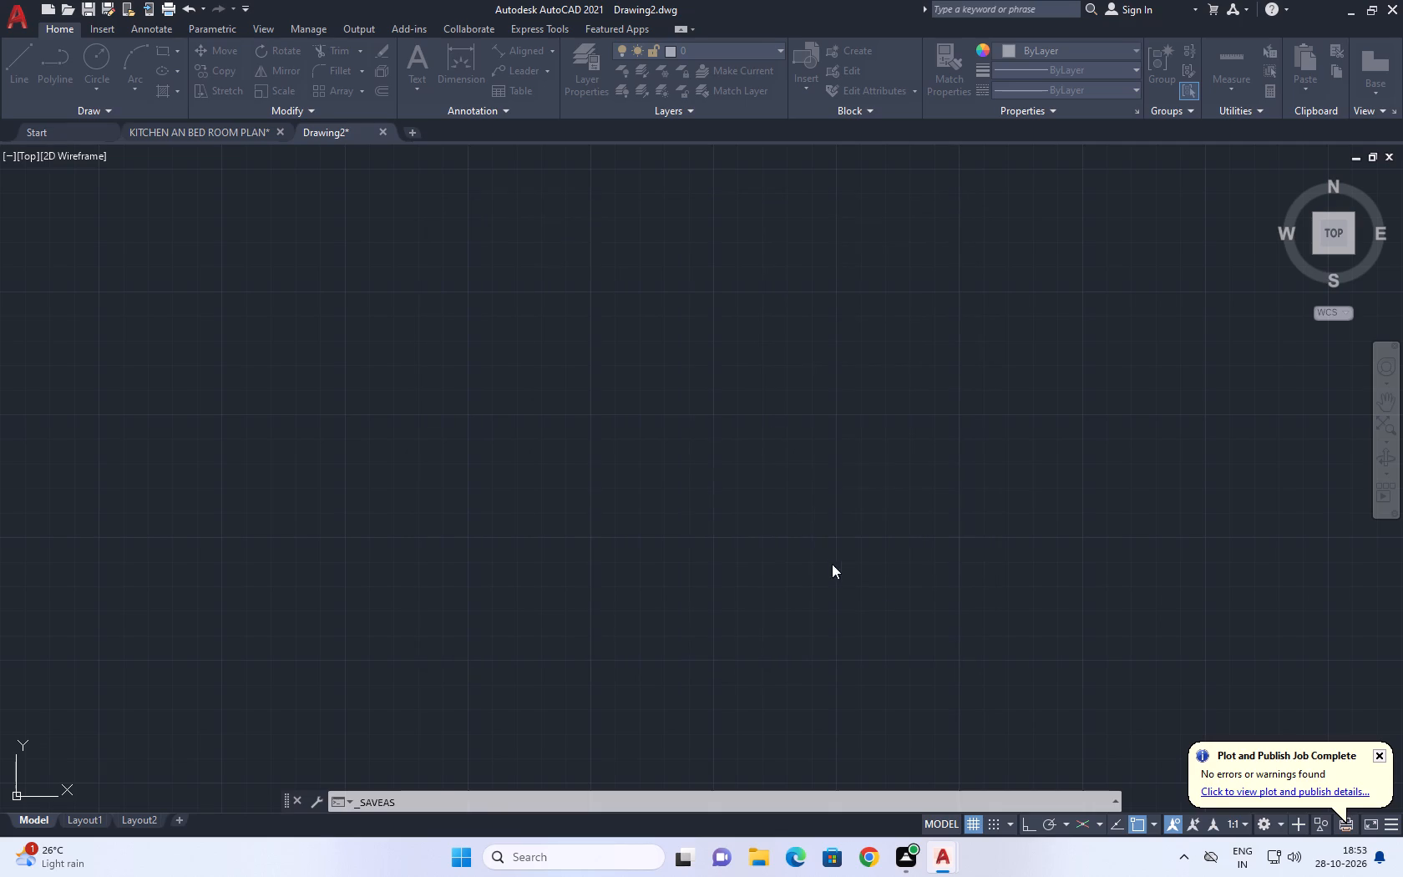
# Open the program options at the file saving settings and close them.
pyautogui.moveTo(442, 266); pyautogui.dragTo(356, 450, button='middle')
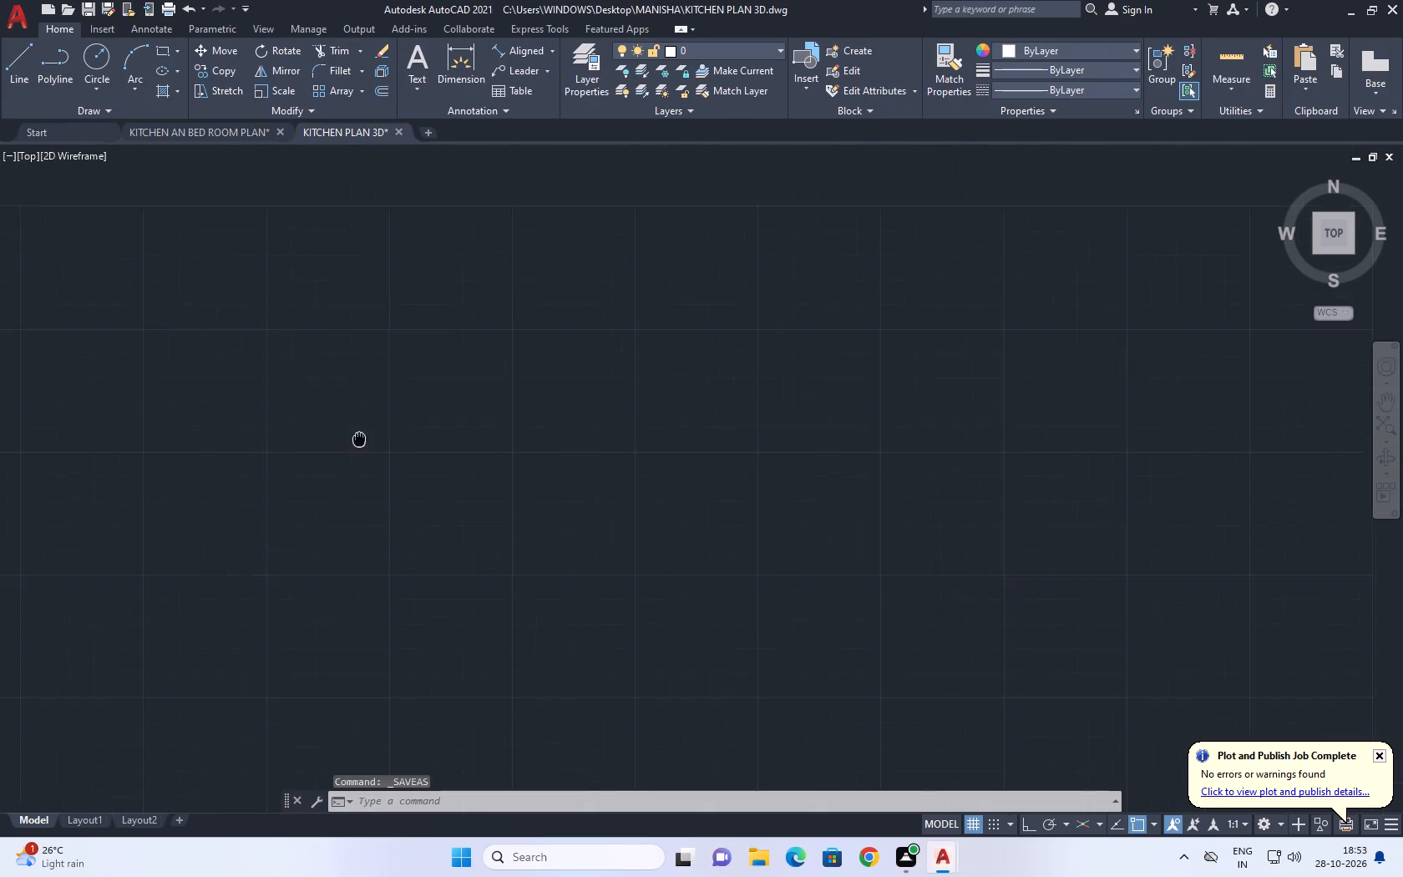
pyautogui.moveTo(356, 450); pyautogui.dragTo(353, 456, button='middle')
pyautogui.write('OP')
pyautogui.press('space')
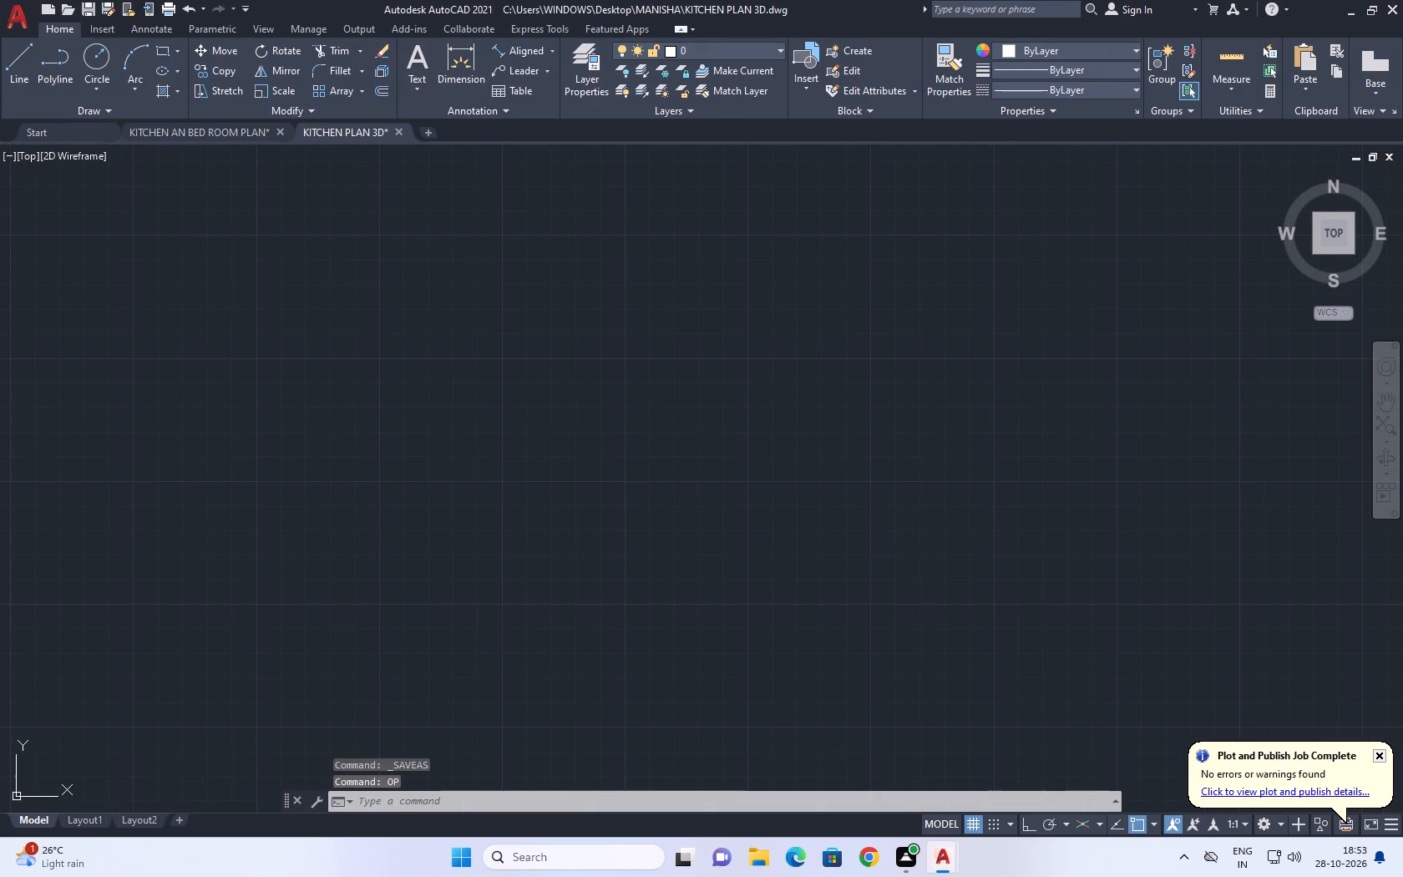
pyautogui.click(864, 636)
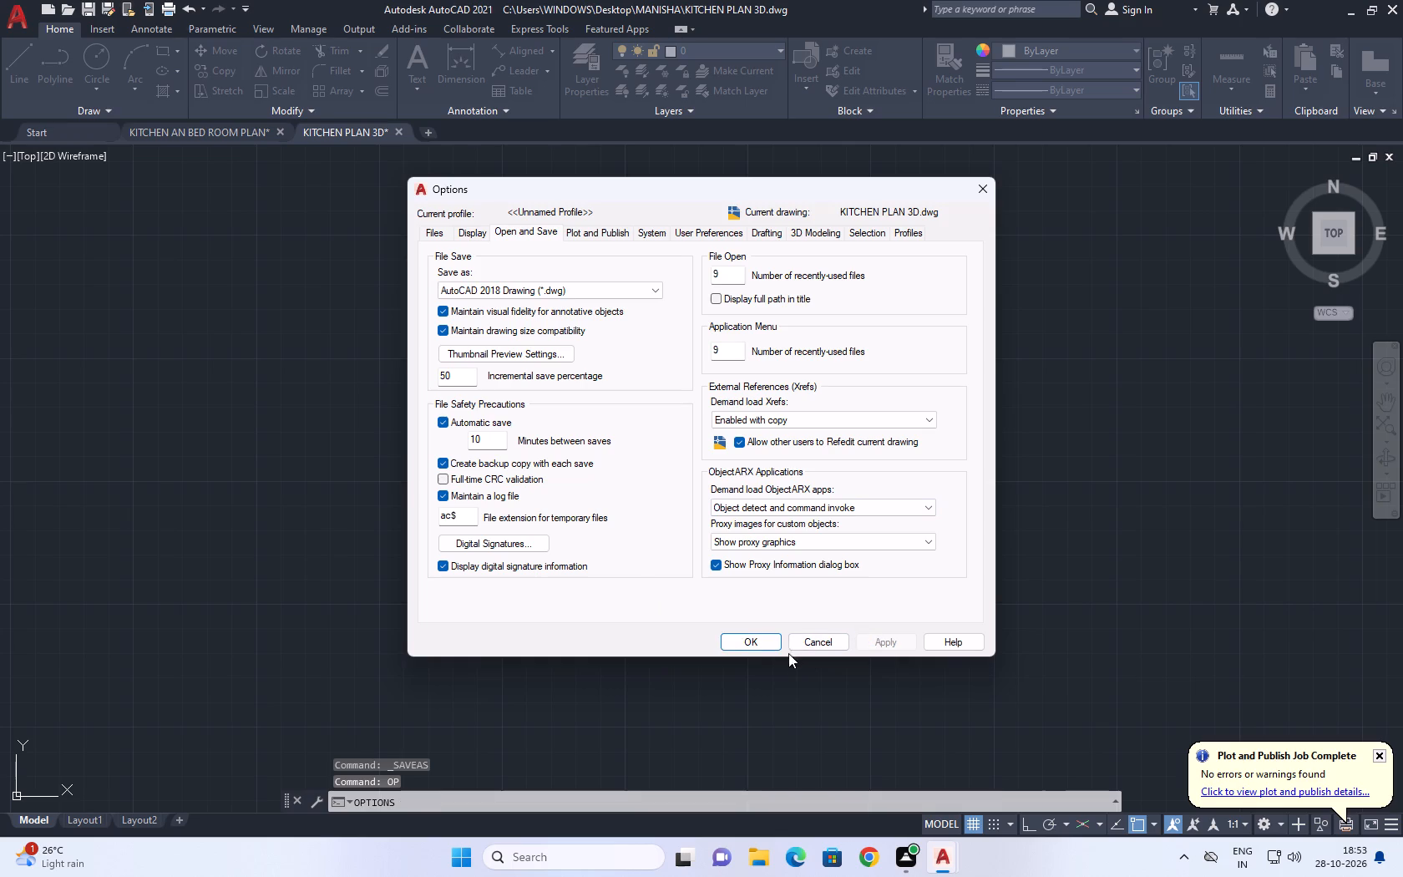
pyautogui.click(757, 643)
# Turn on isometric drafting with the top isoplane.
pyautogui.scroll(-2, 659, 479)
pyautogui.moveTo(718, 457); pyautogui.dragTo(696, 457, button='middle')
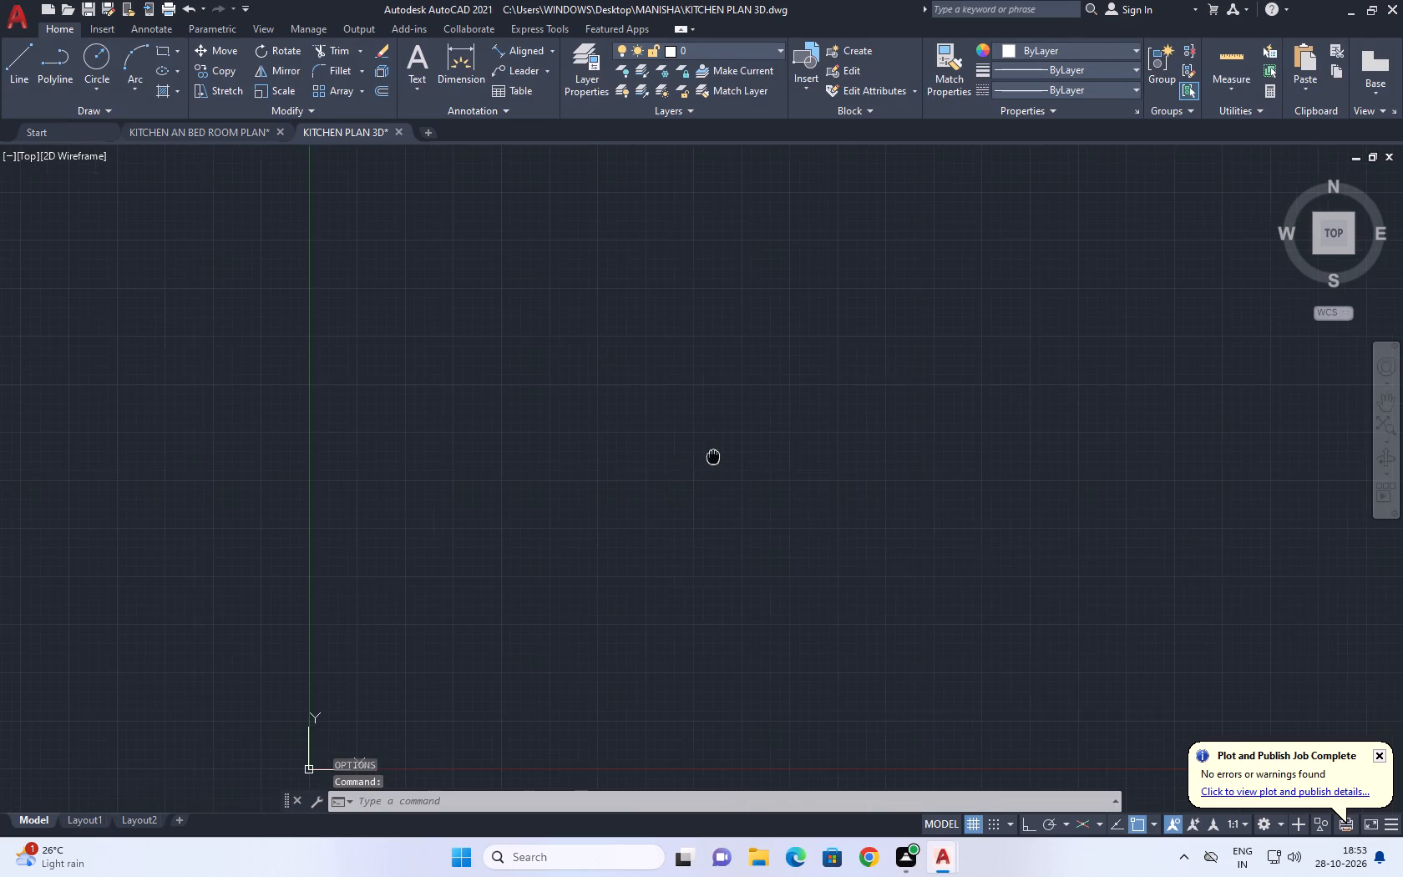
pyautogui.moveTo(696, 457); pyautogui.dragTo(319, 579, button='middle')
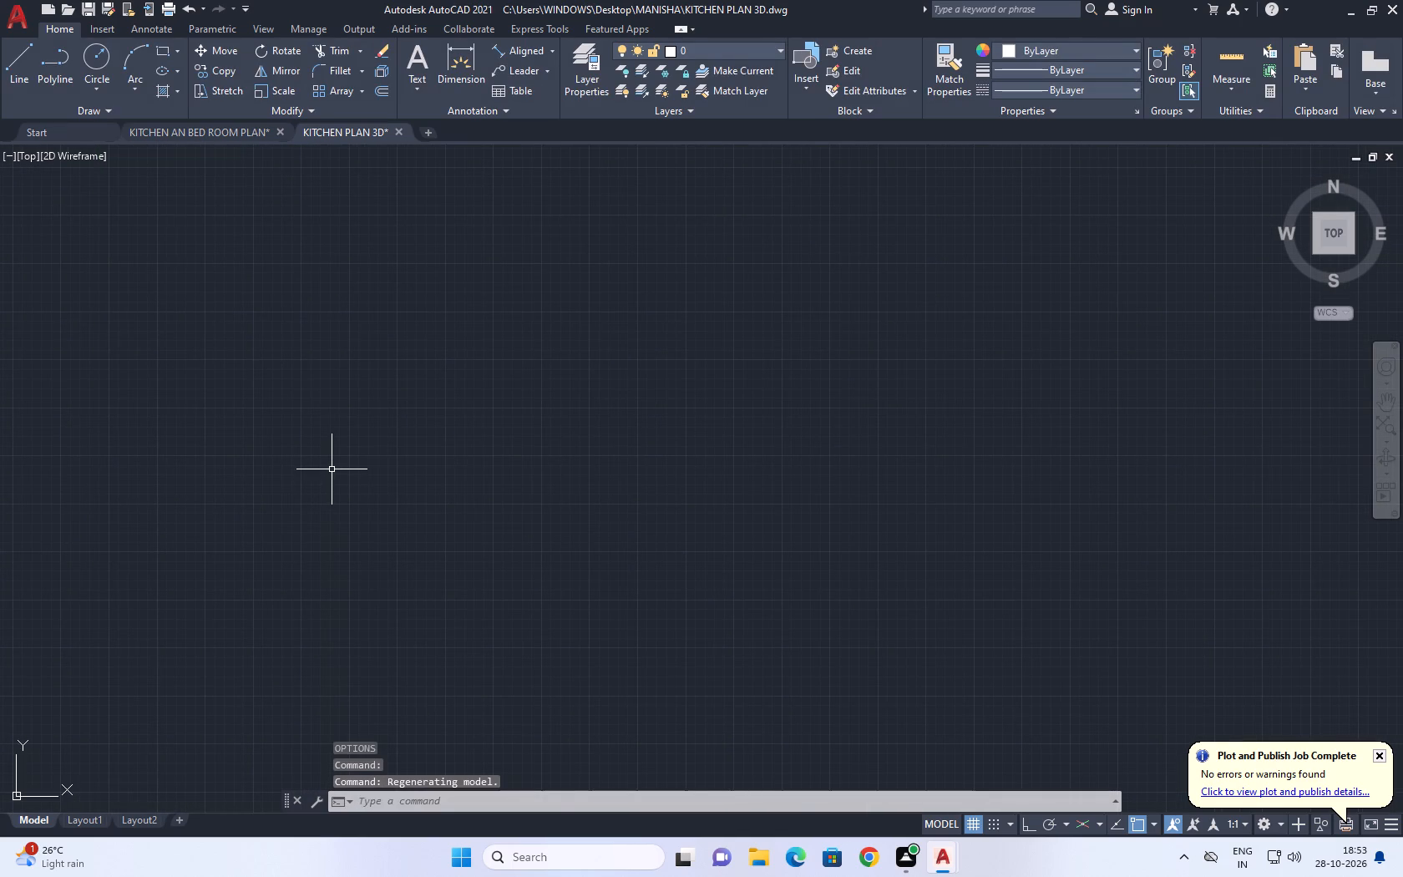
pyautogui.scroll(-1, 557, 603)
pyautogui.moveTo(767, 622); pyautogui.dragTo(684, 576, button='middle')
pyautogui.scroll(1, 704, 589)
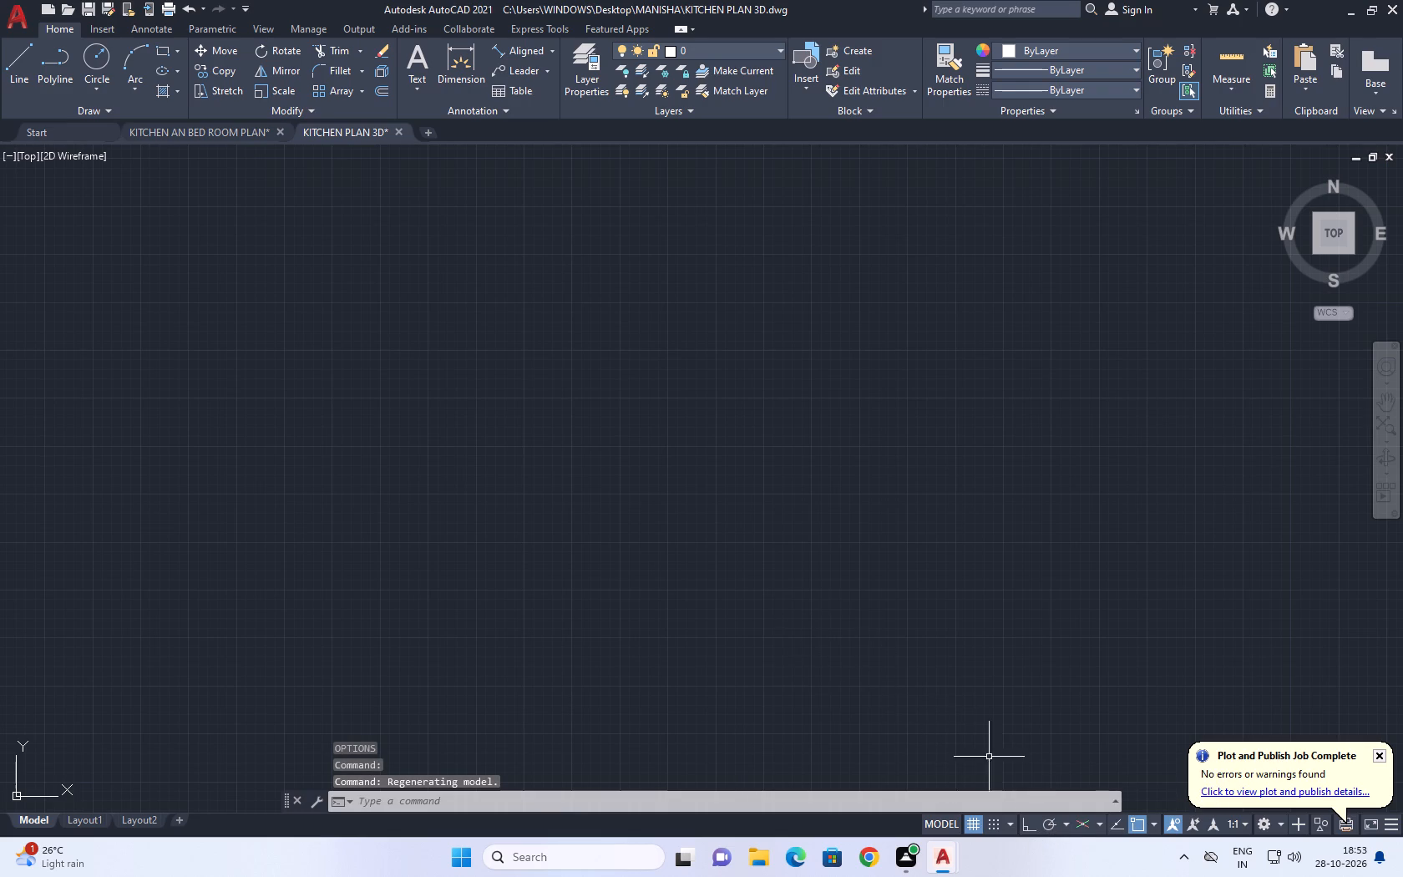
pyautogui.click(1081, 826)
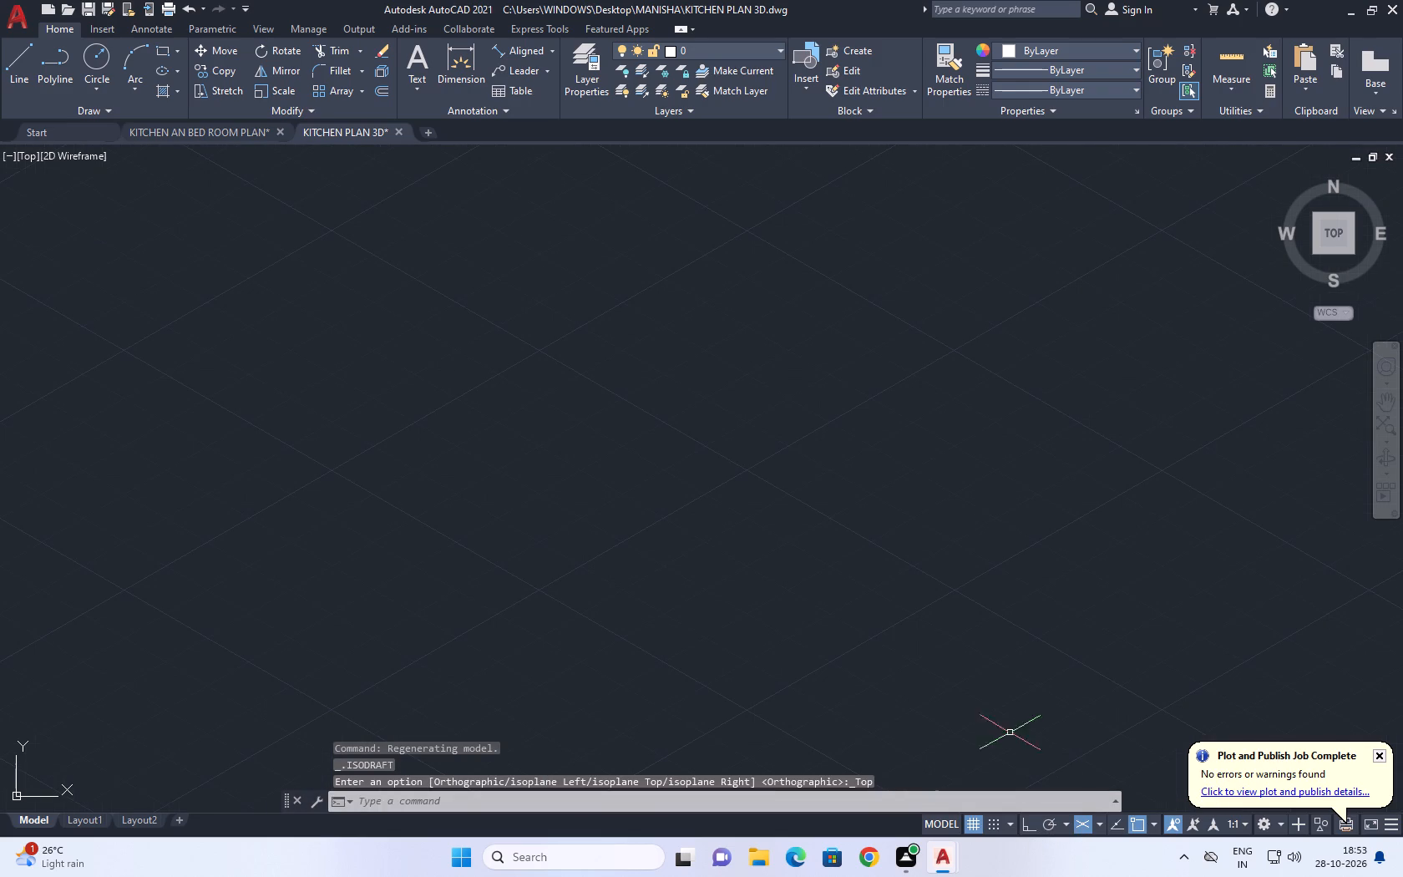
# Configure the drawing units with decimal length precision 0.0 and centimeters as the insertion scale.
pyautogui.scroll(-5, 852, 579)
pyautogui.moveTo(894, 441); pyautogui.dragTo(683, 483, button='middle')
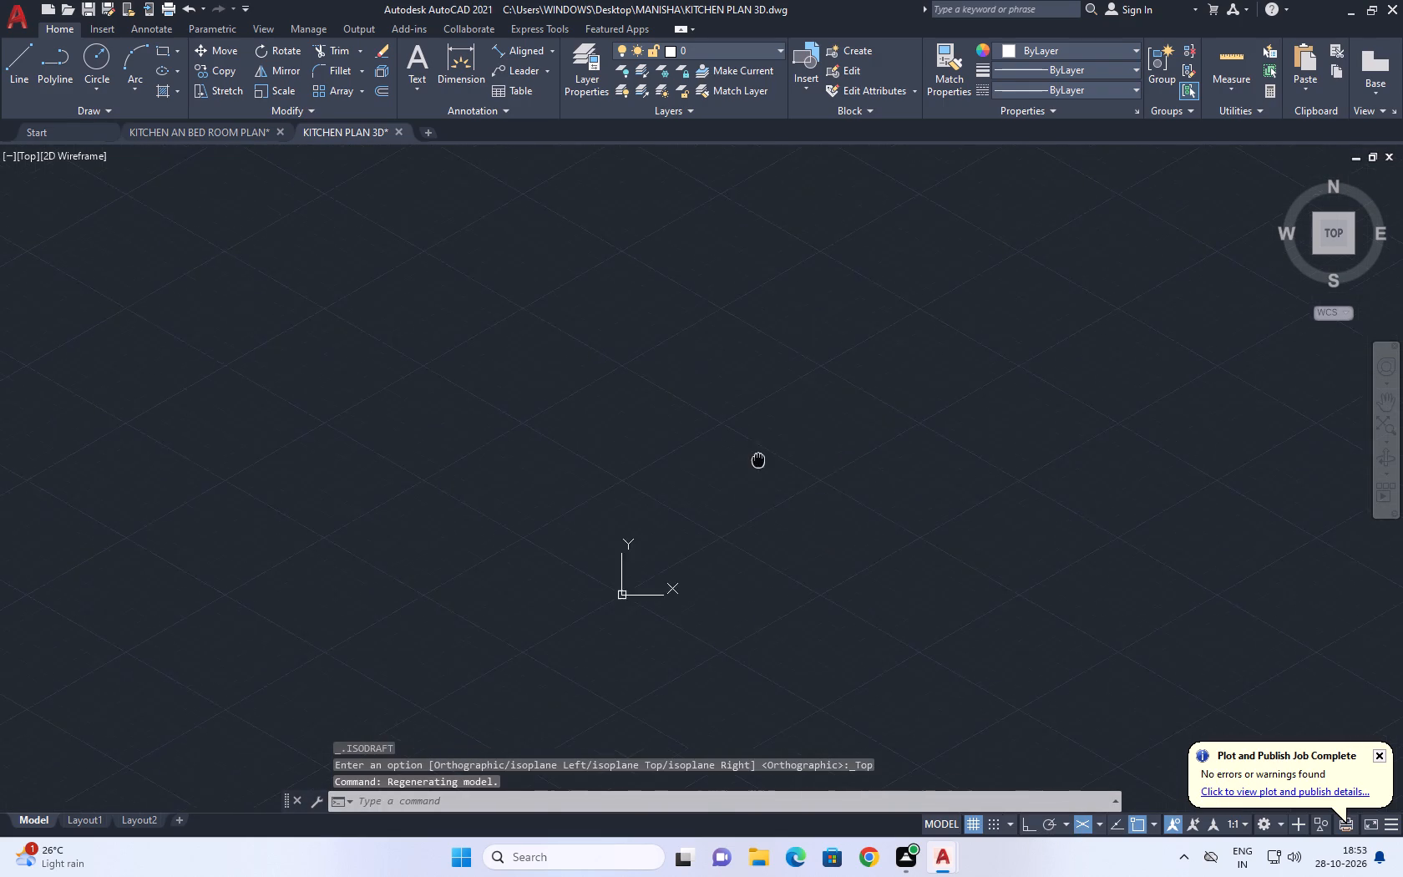
pyautogui.moveTo(683, 483); pyautogui.dragTo(308, 633, button='middle')
pyautogui.moveTo(326, 451); pyautogui.dragTo(314, 455, button='middle')
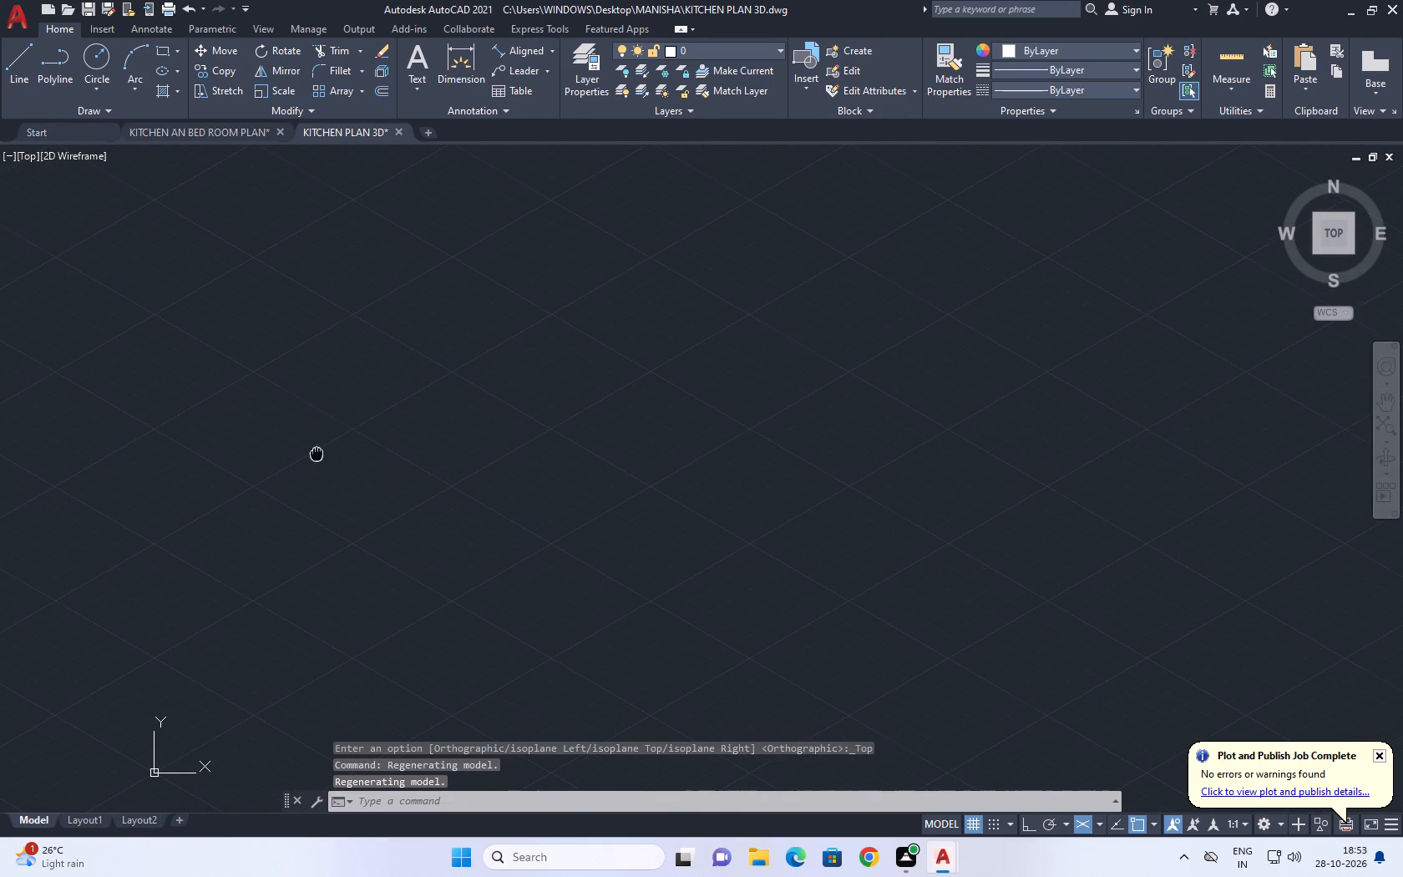
pyautogui.moveTo(314, 455); pyautogui.dragTo(22, 474, button='middle')
pyautogui.press('u')
pyautogui.press('n')
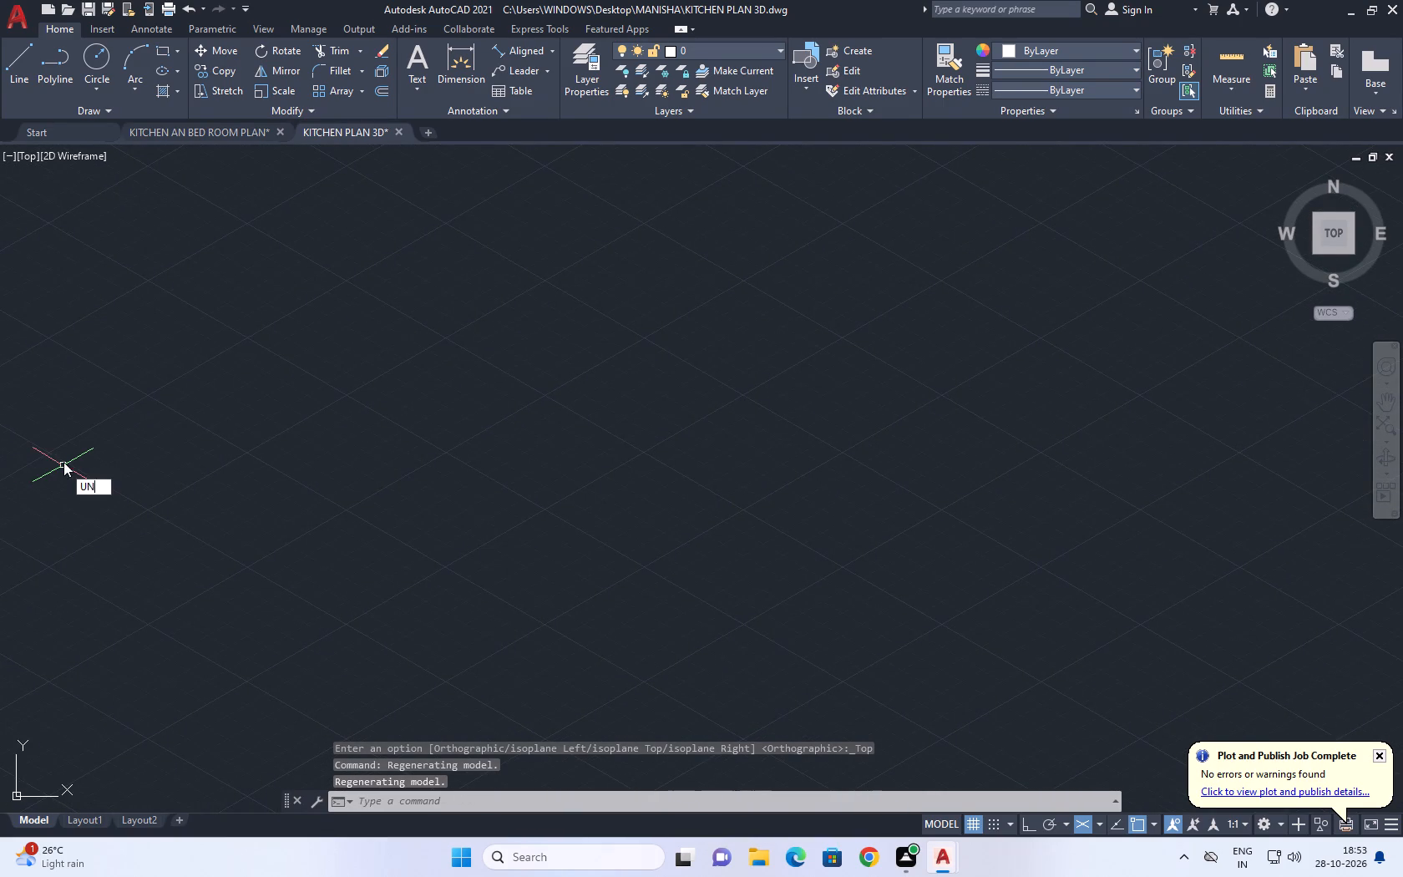
pyautogui.press('space')
pyautogui.scroll(1, 276, 481)
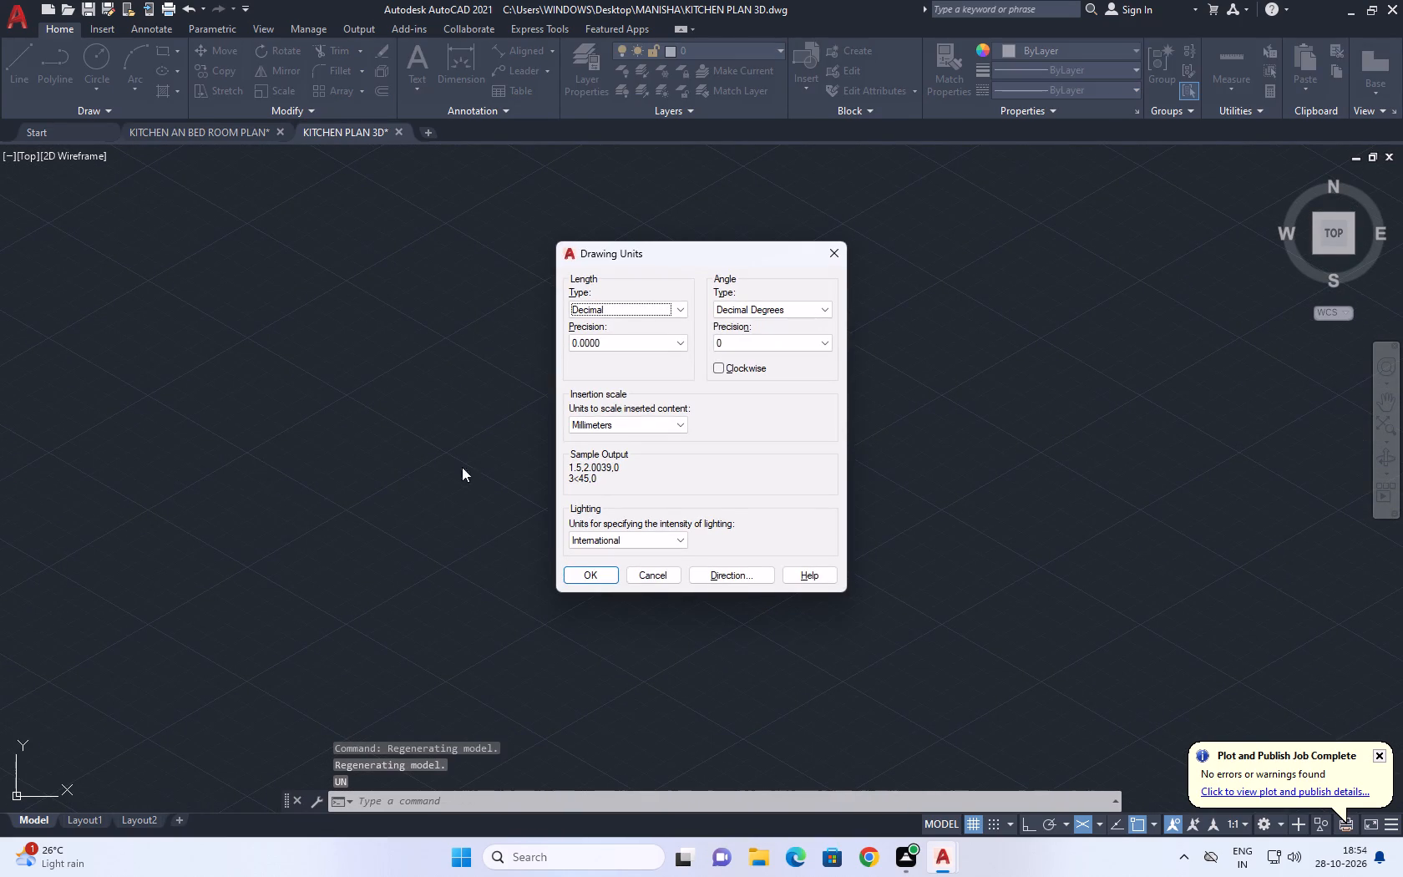
pyautogui.click(628, 342)
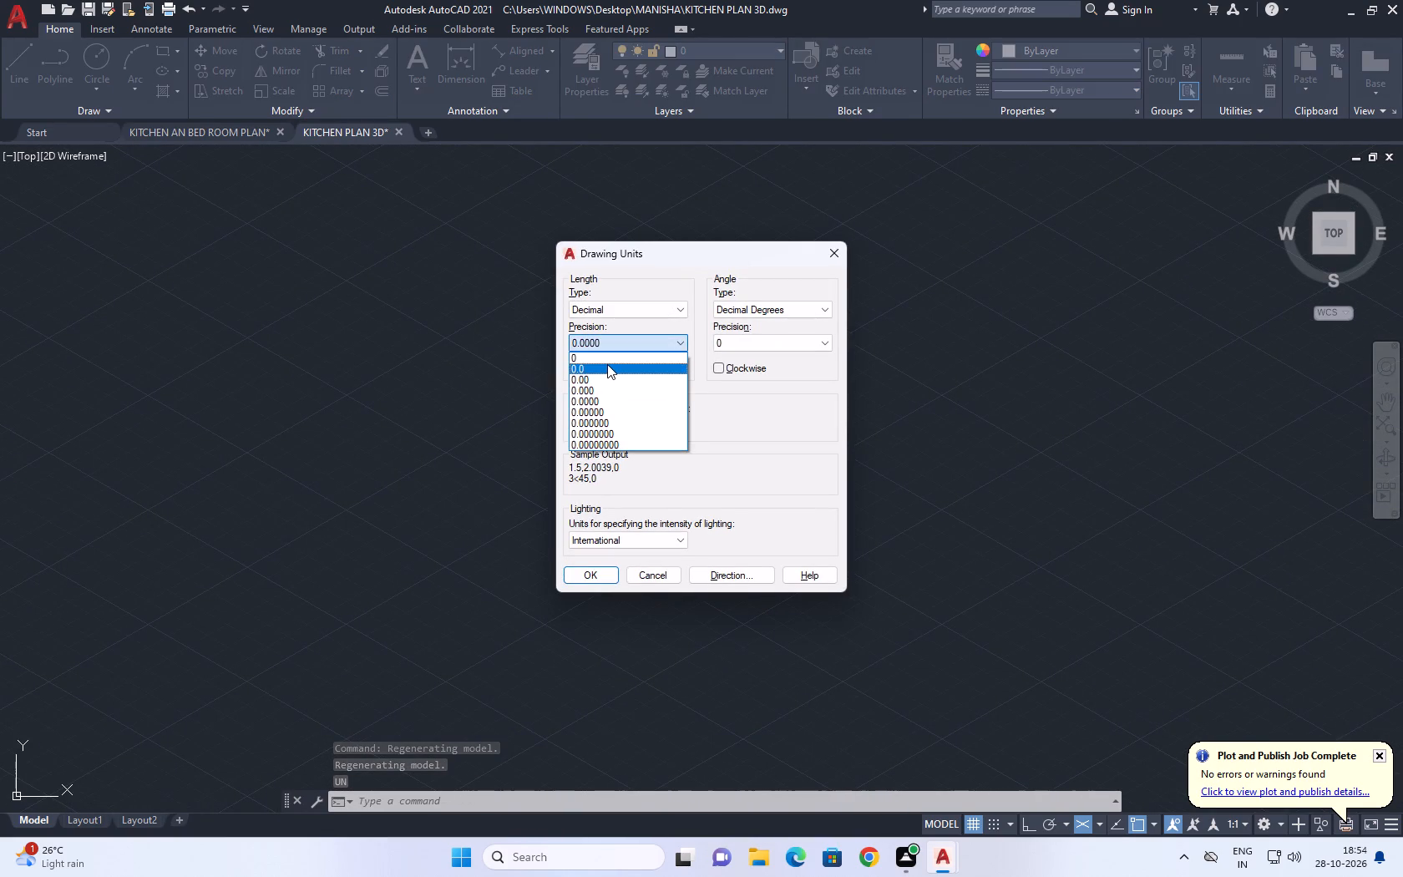
pyautogui.click(607, 364)
pyautogui.click(625, 344)
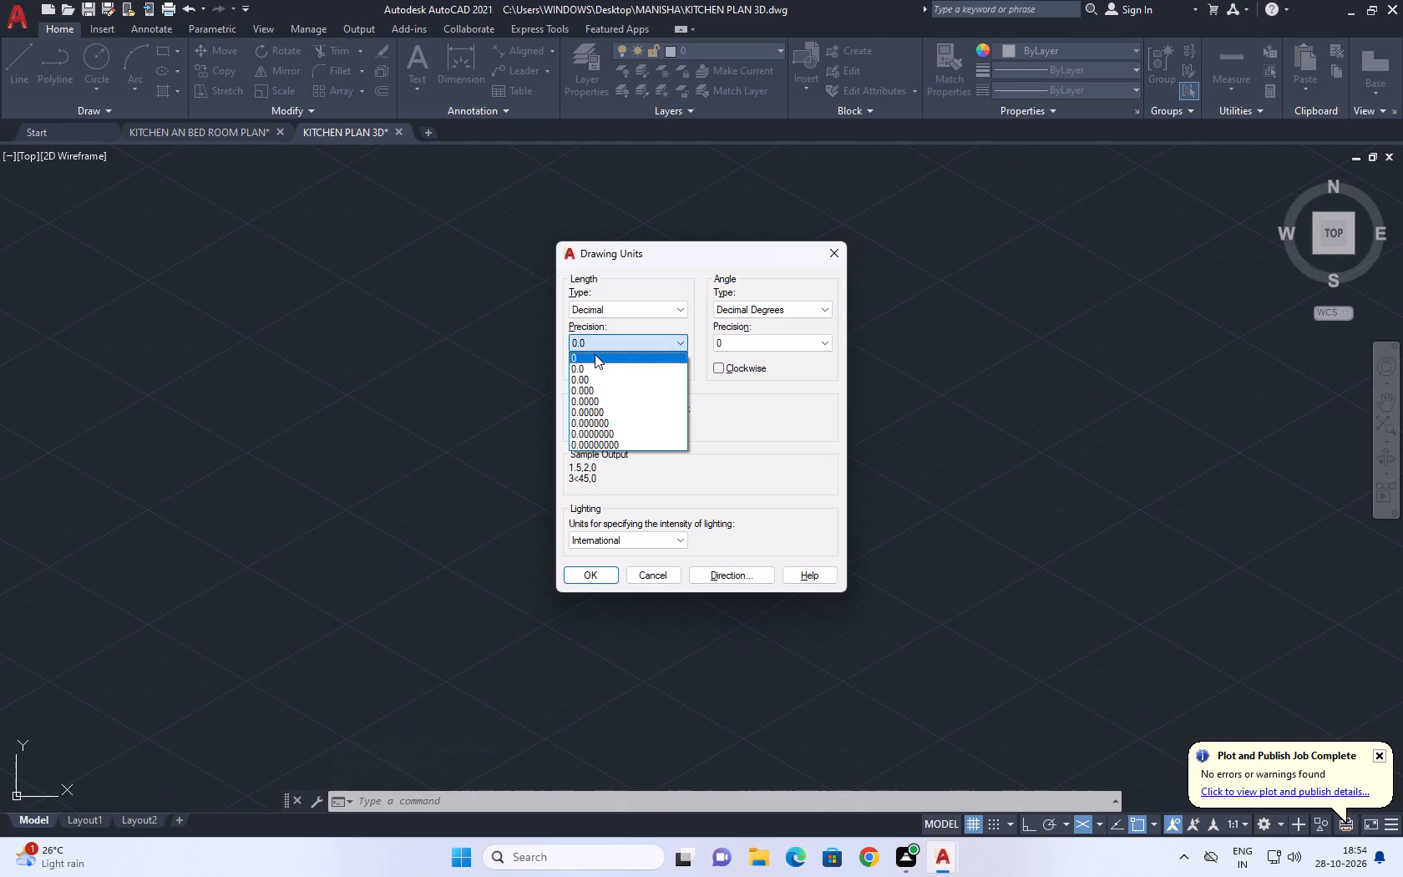
pyautogui.click(593, 359)
pyautogui.click(624, 419)
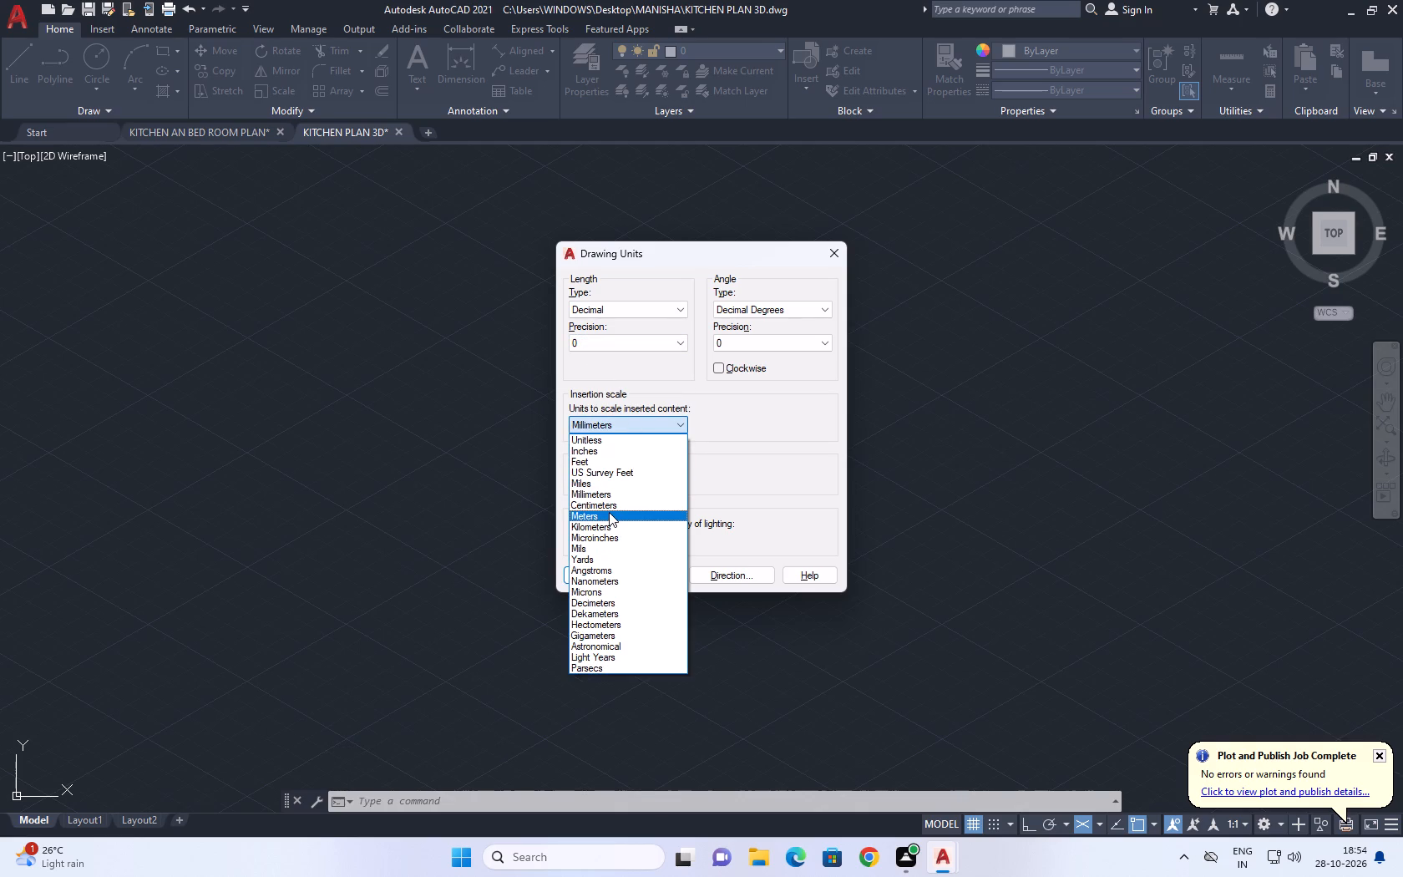
pyautogui.click(612, 307)
pyautogui.click(605, 338)
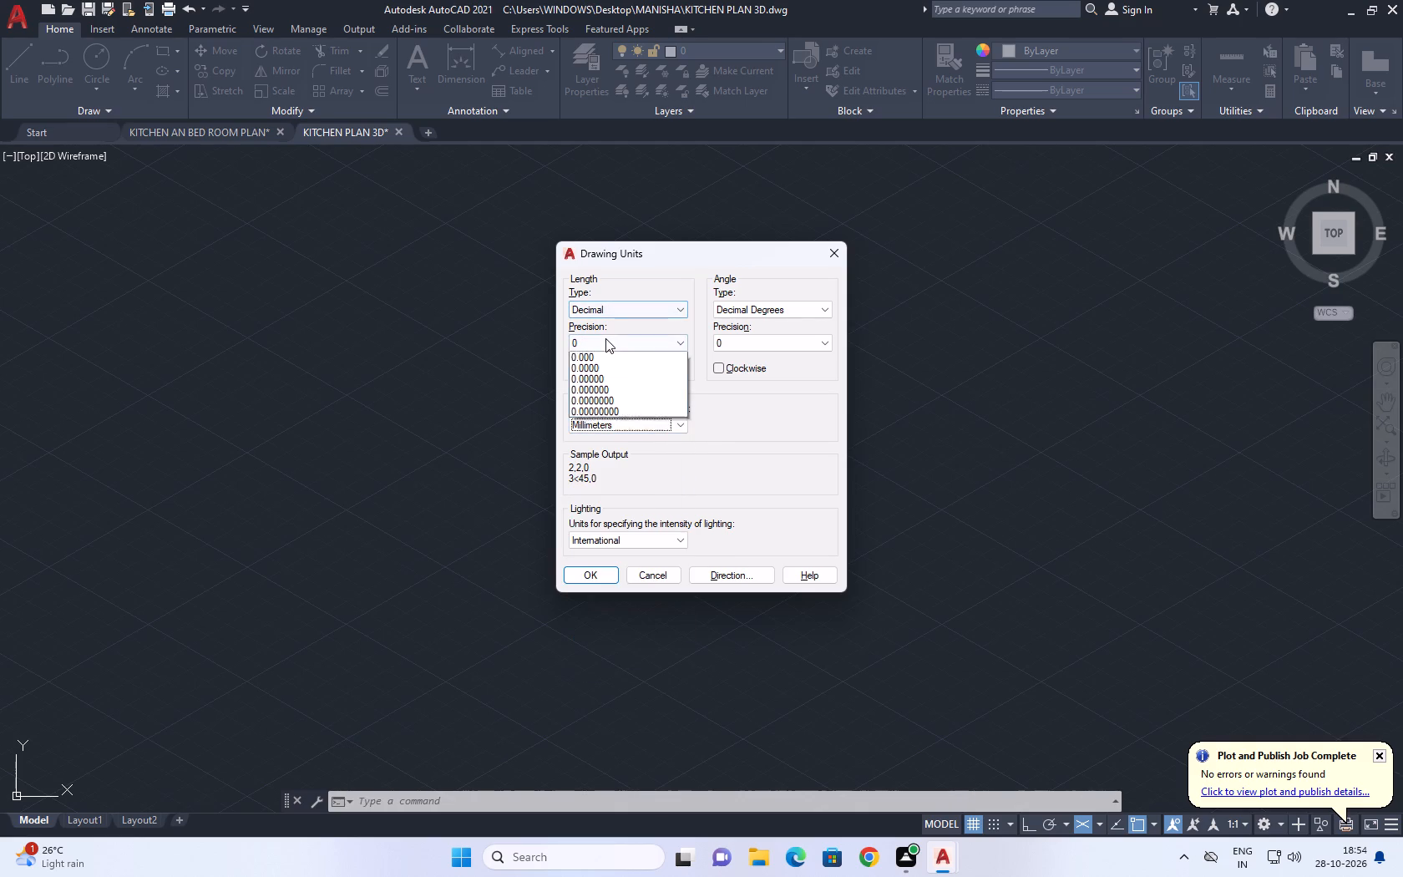
pyautogui.click(590, 369)
pyautogui.click(610, 348)
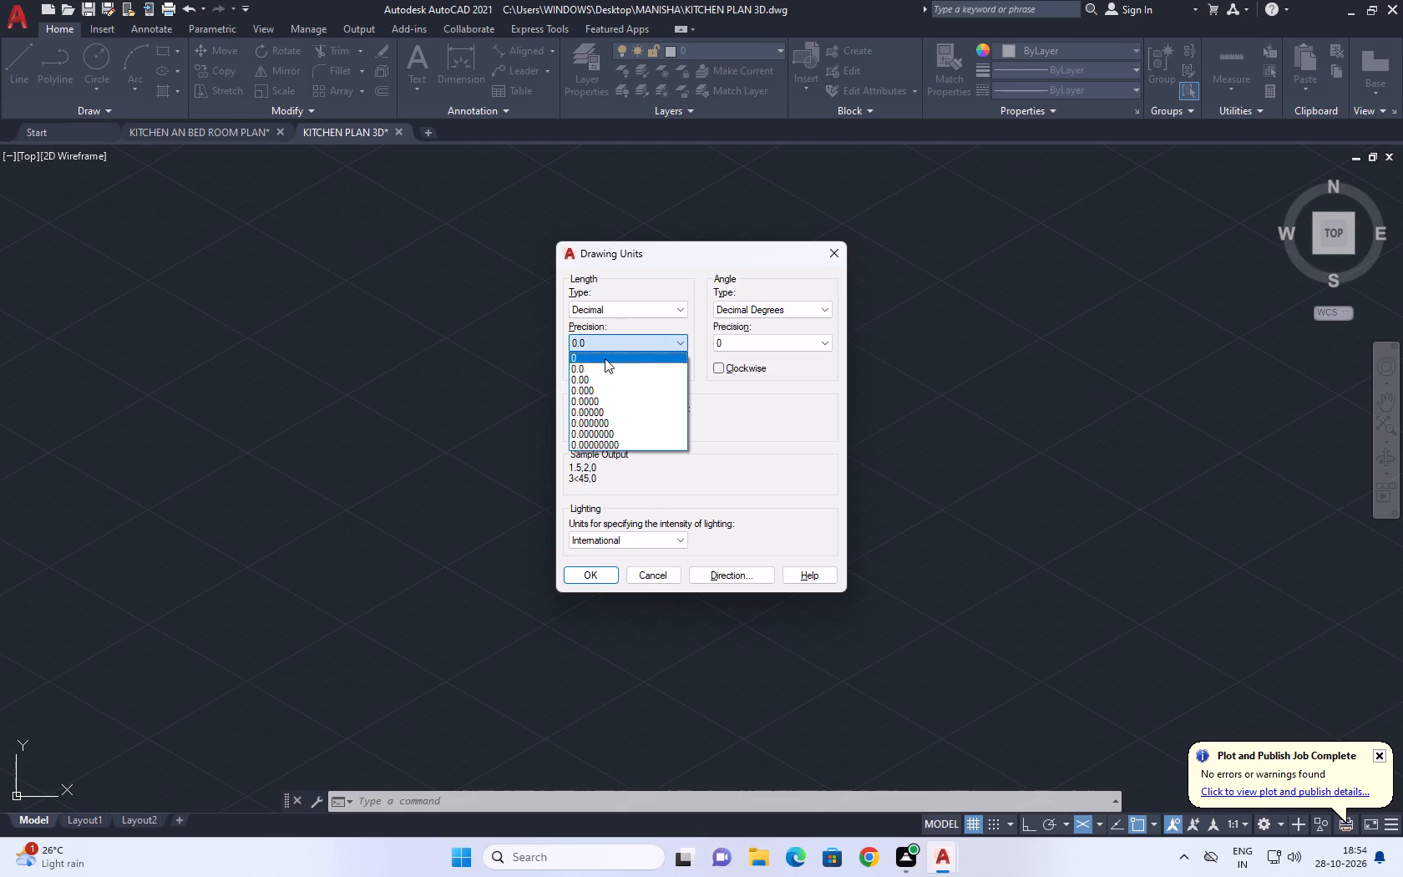
pyautogui.press('Escape')
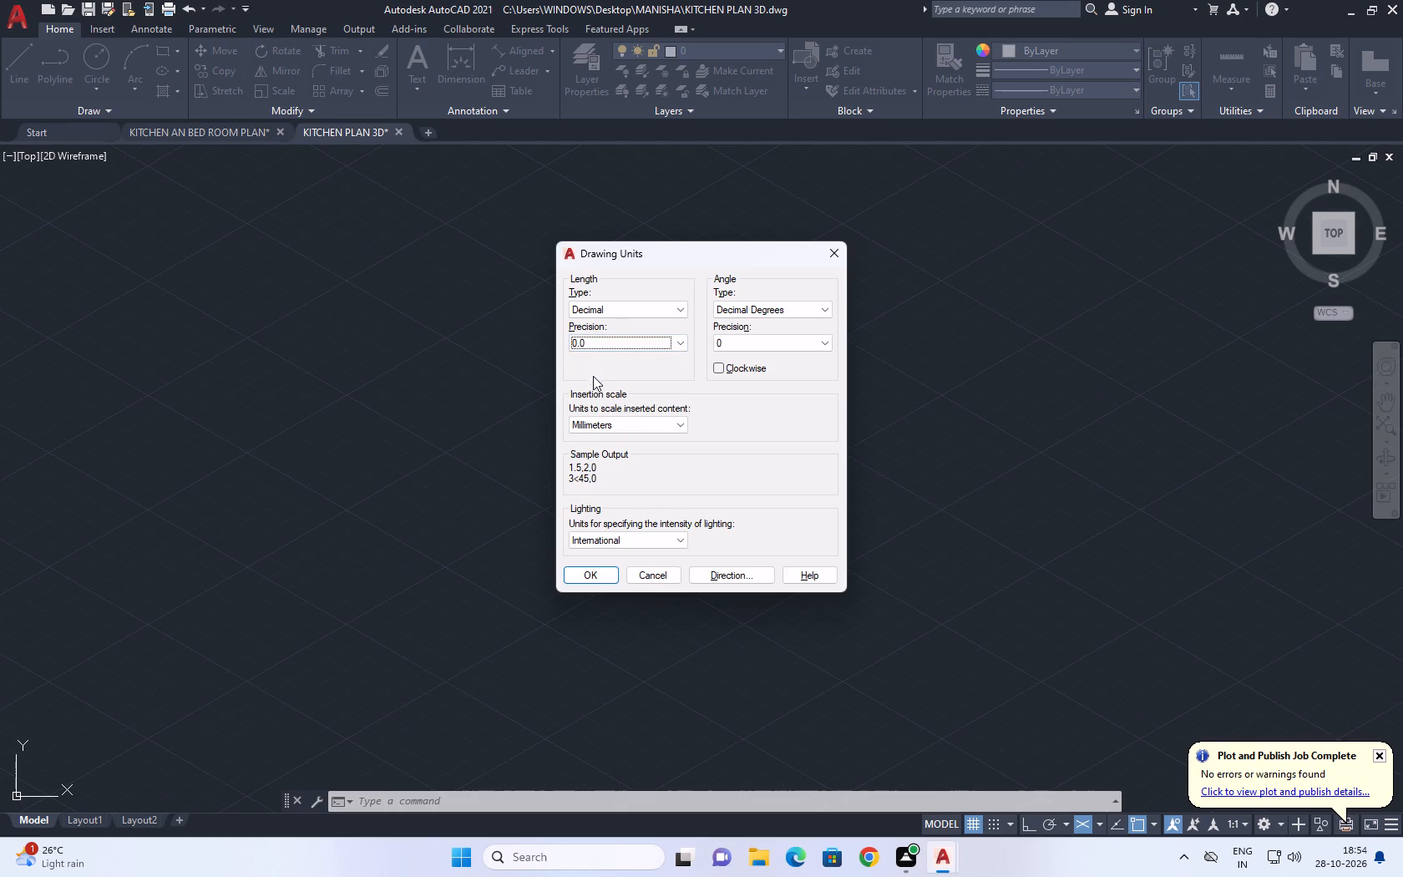
pyautogui.click(585, 422)
pyautogui.click(605, 508)
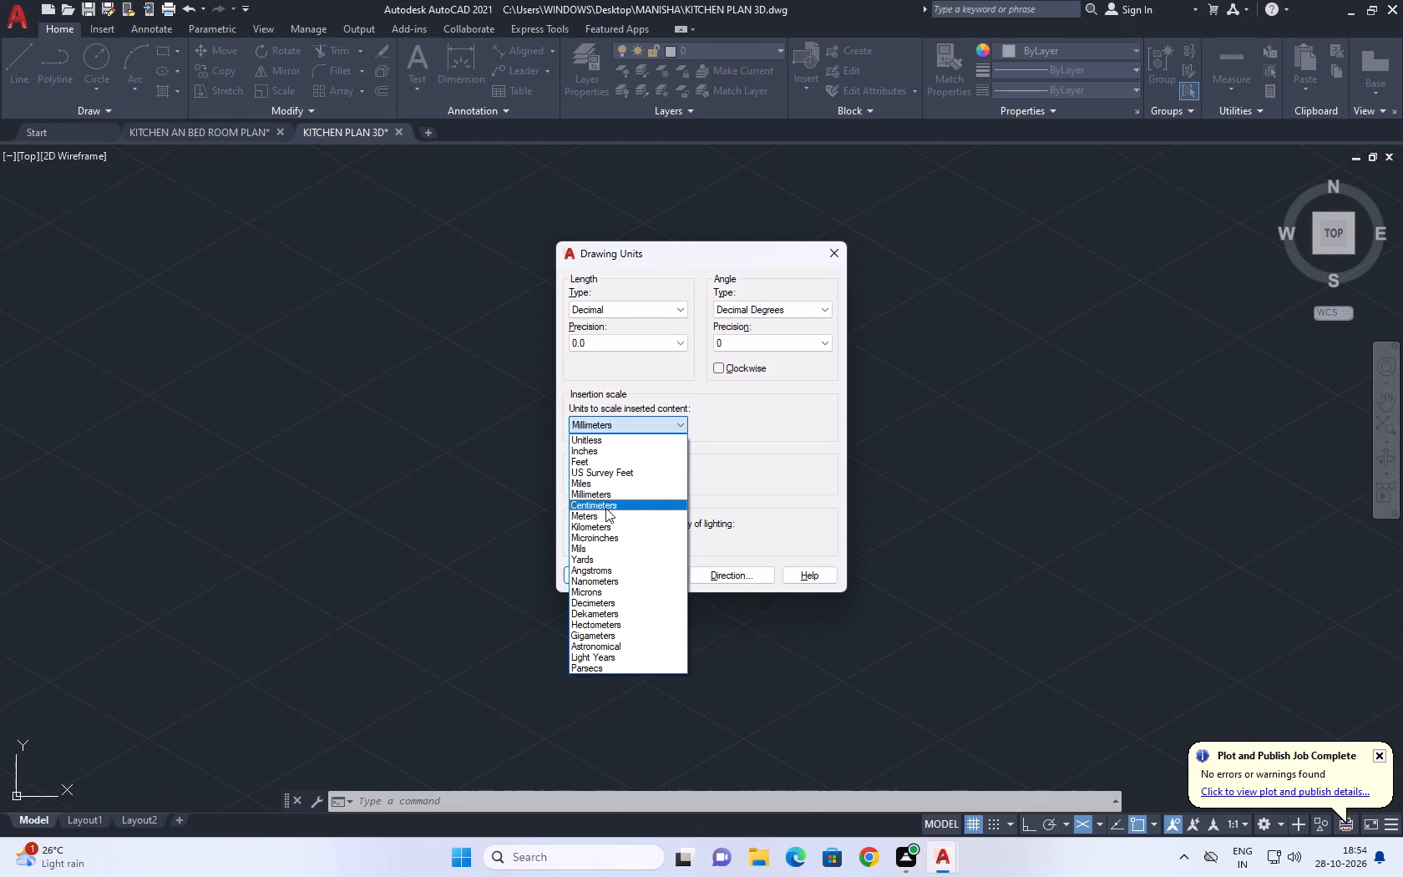
pyautogui.click(583, 574)
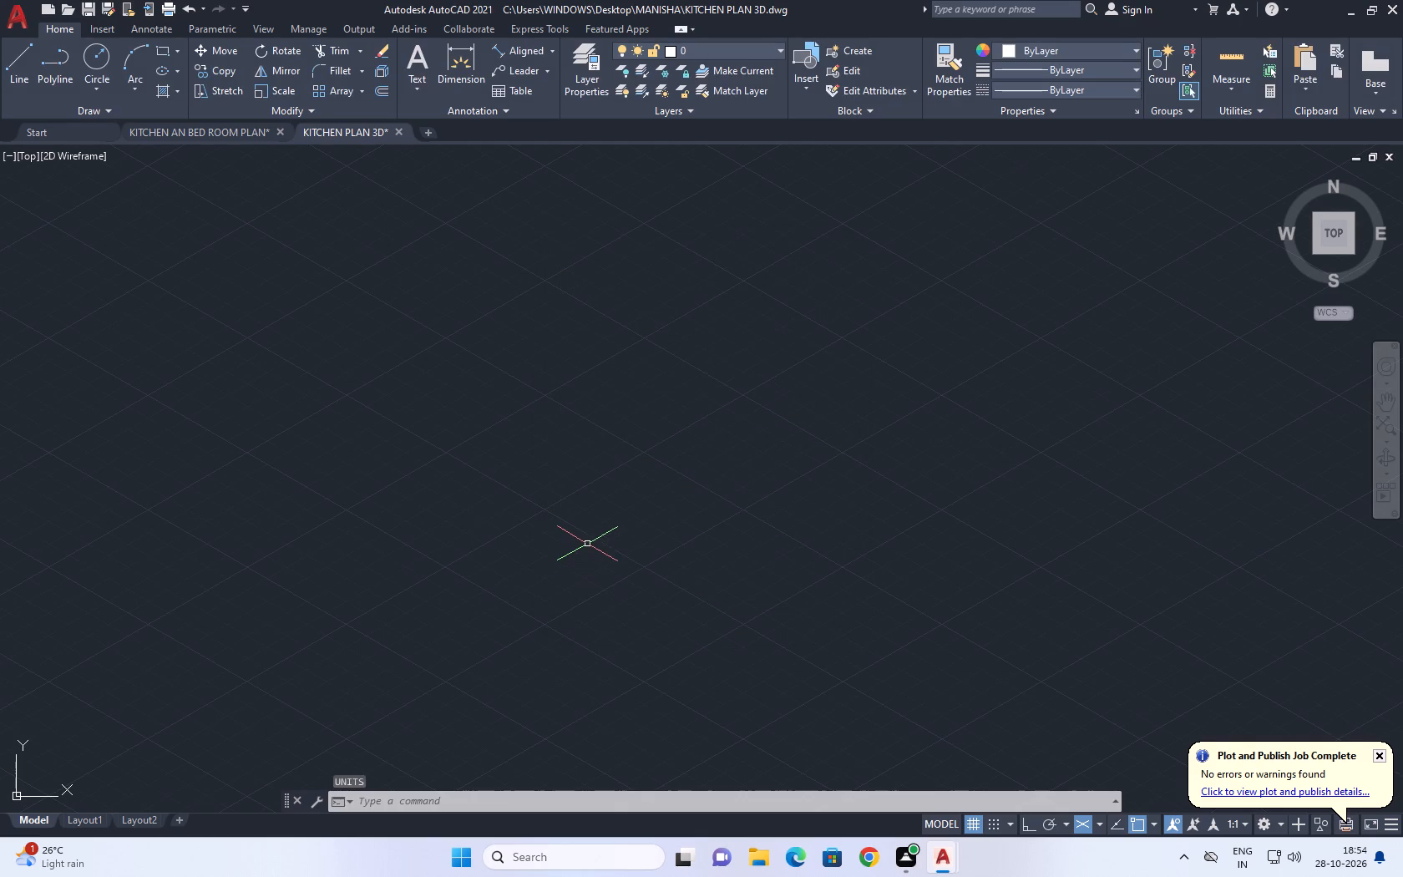
# Set the primary linear unit precision of the ISO-25 dimension style to 0.0.
pyautogui.write('D')
pyautogui.press('space')
pyautogui.click(894, 389)
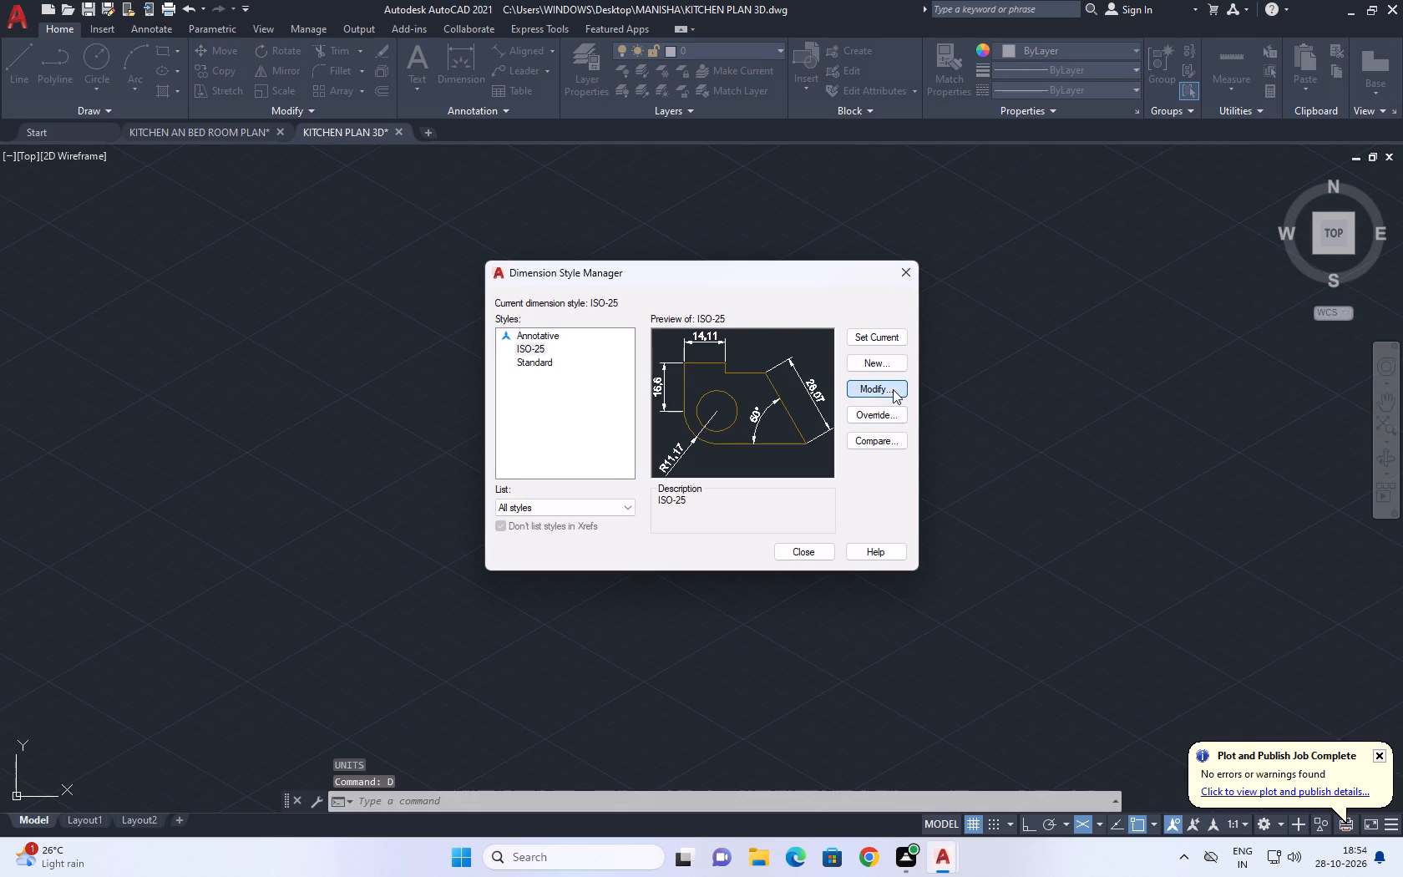
pyautogui.click(621, 300)
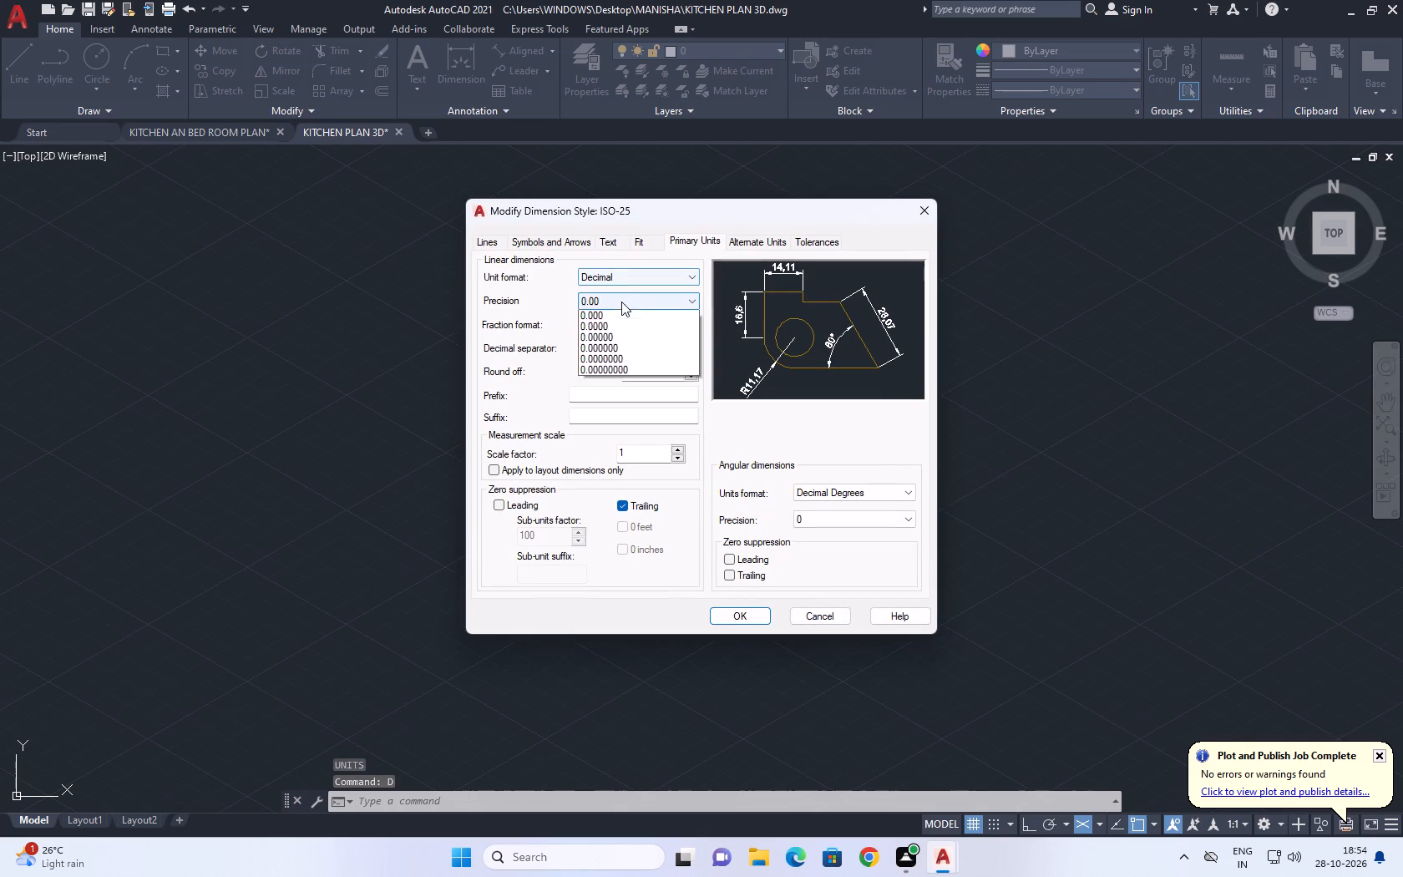
pyautogui.click(610, 328)
pyautogui.click(729, 621)
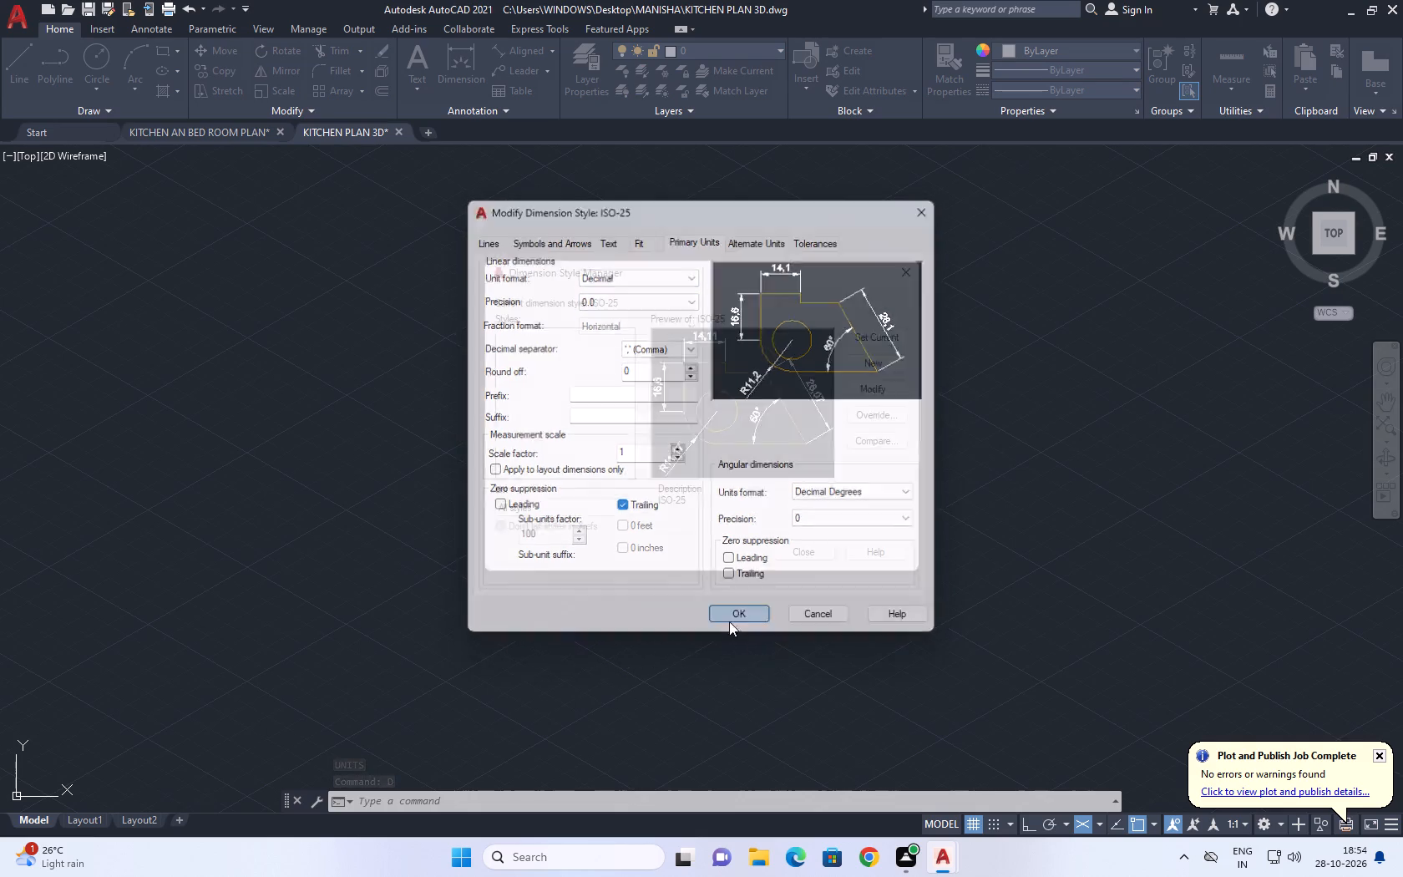
# Make ISO-25 the current dimension style and close the style manager.
pyautogui.click(887, 339)
pyautogui.click(909, 274)
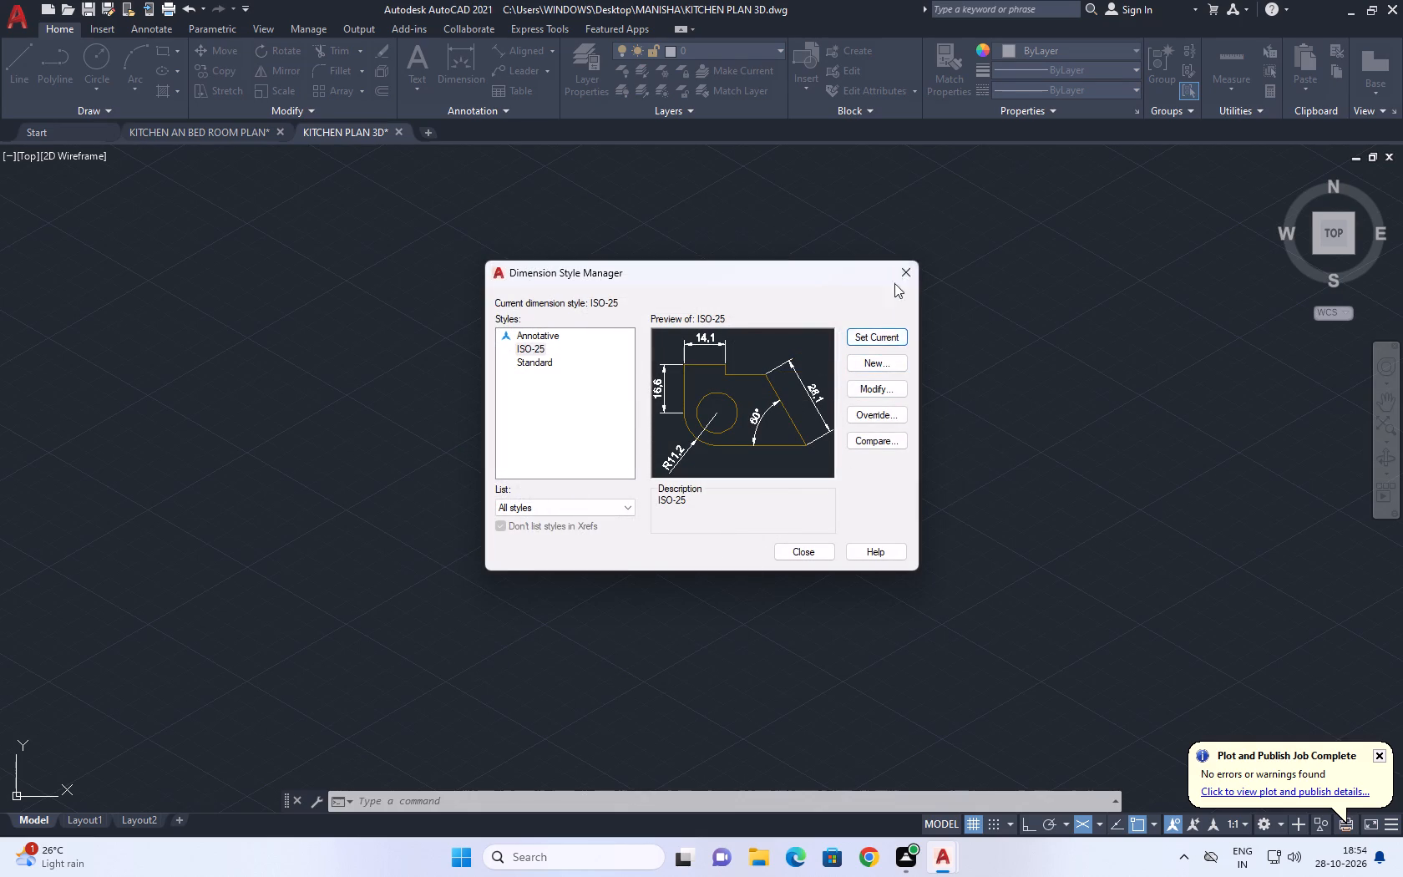
# With Ortho on, draw a 75-unit line along the 30° isometric axis in the empty drawing.
pyautogui.moveTo(729, 339); pyautogui.dragTo(376, 464, button='middle')
pyautogui.scroll(-1, 373, 464)
pyautogui.press('l')
pyautogui.press('space')
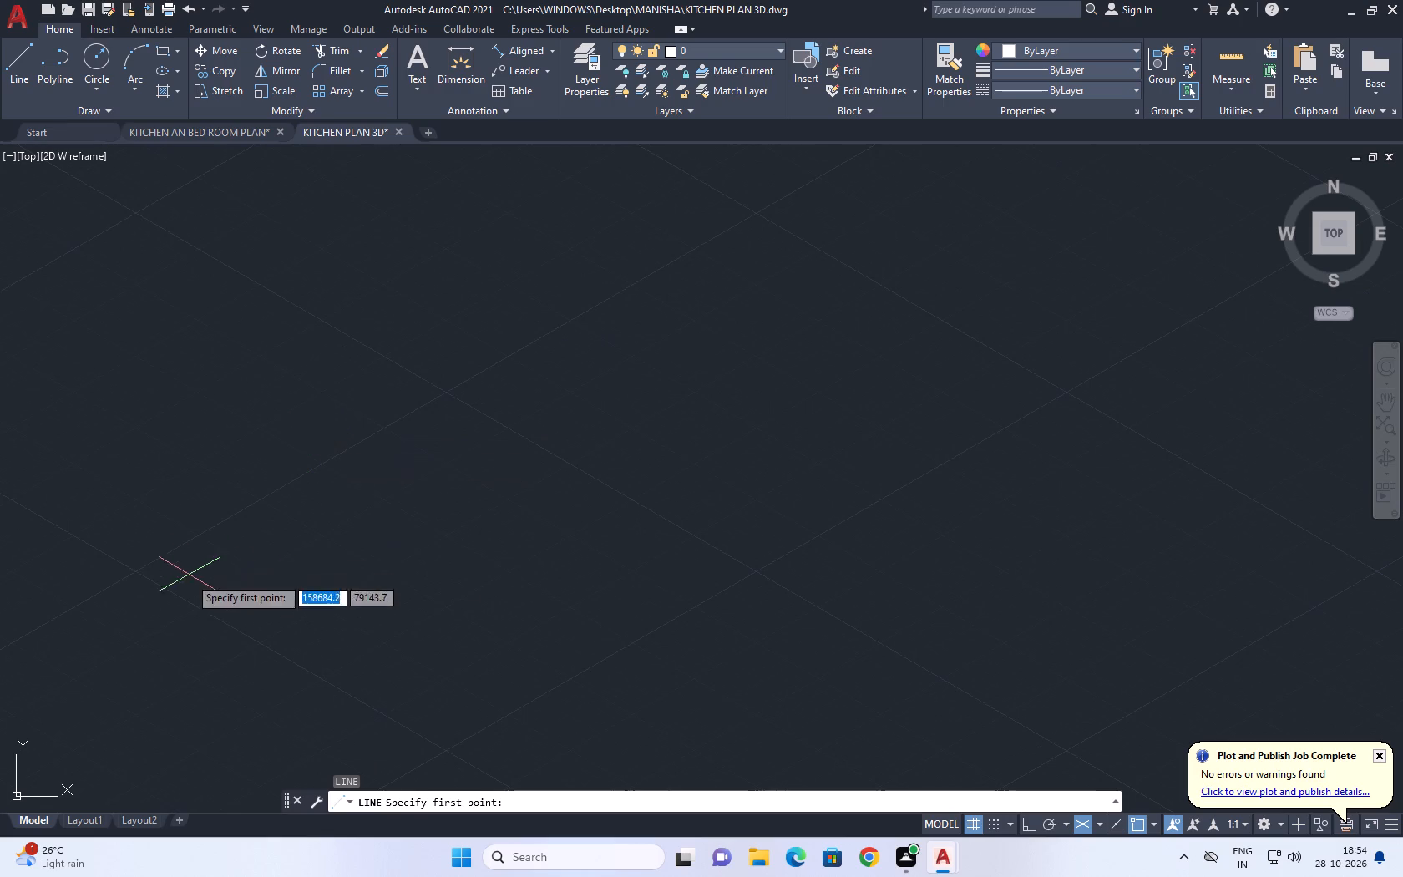
pyautogui.moveTo(318, 499); pyautogui.dragTo(323, 533, button='middle')
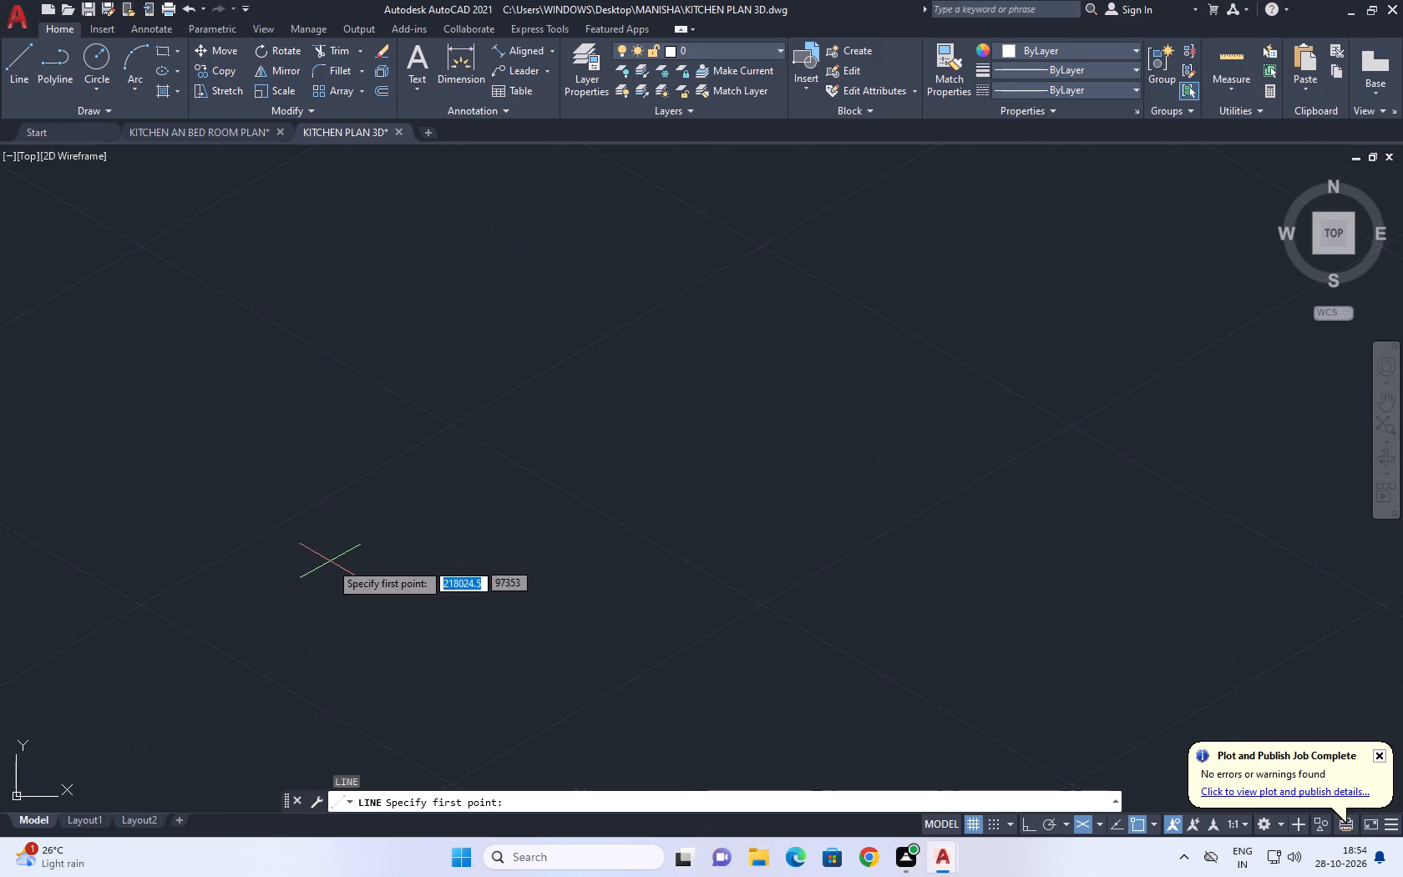
pyautogui.moveTo(379, 565); pyautogui.dragTo(376, 557)
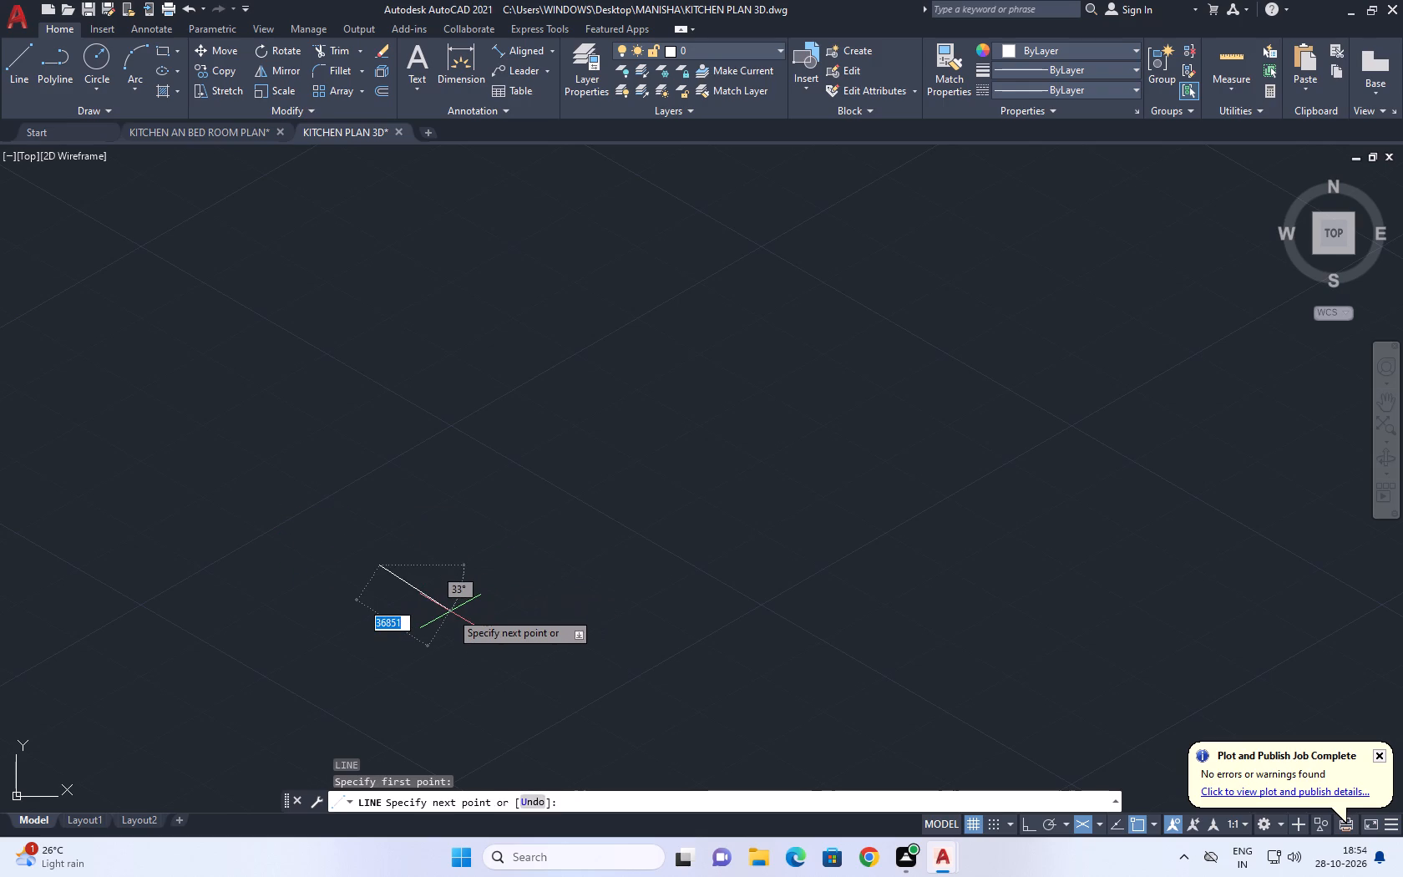
pyautogui.press('F8')
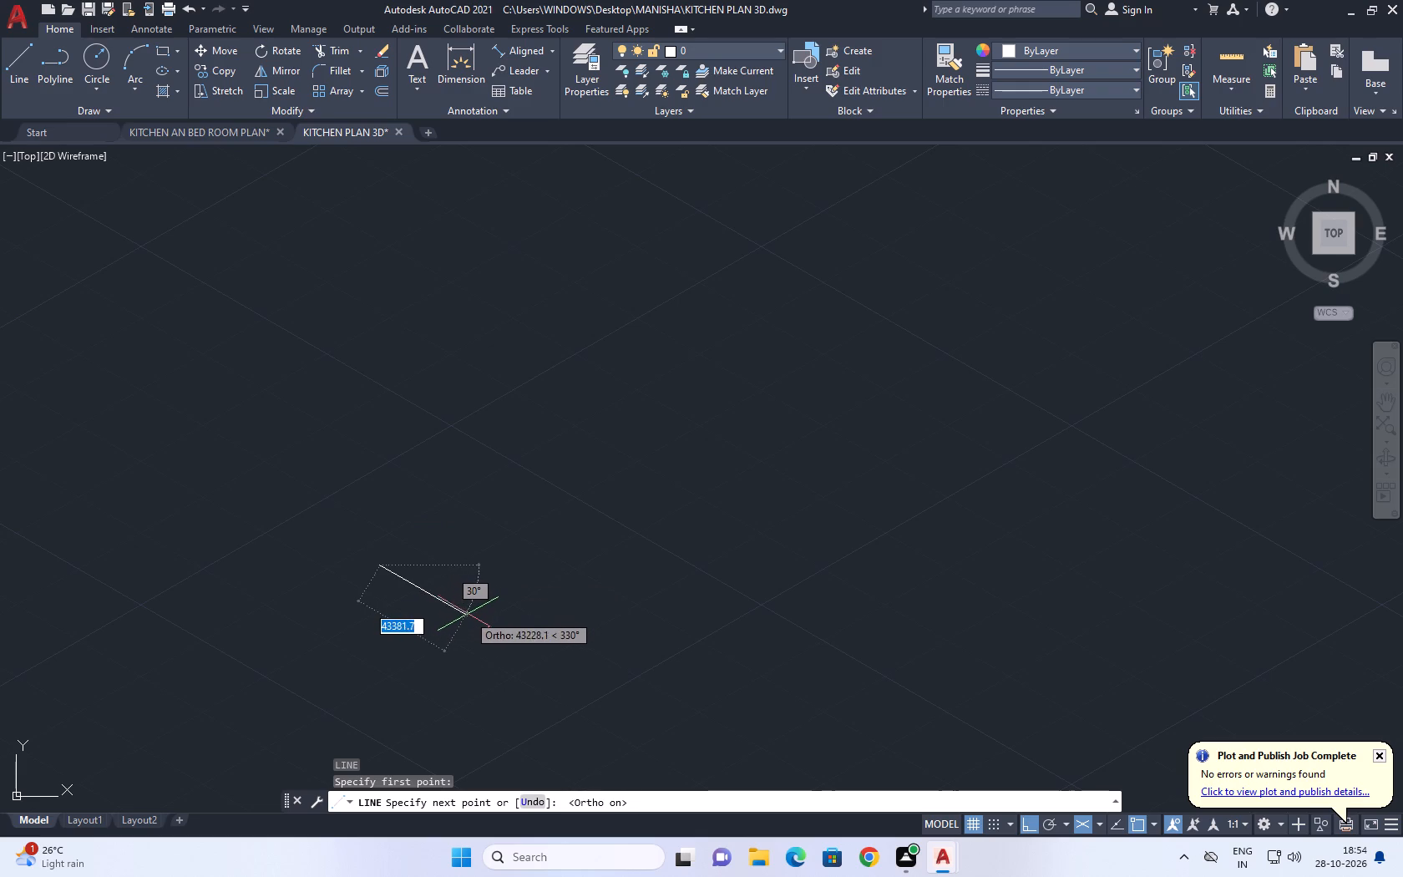
pyautogui.moveTo(480, 474); pyautogui.dragTo(445, 555, button='middle')
pyautogui.scroll(2, 452, 556)
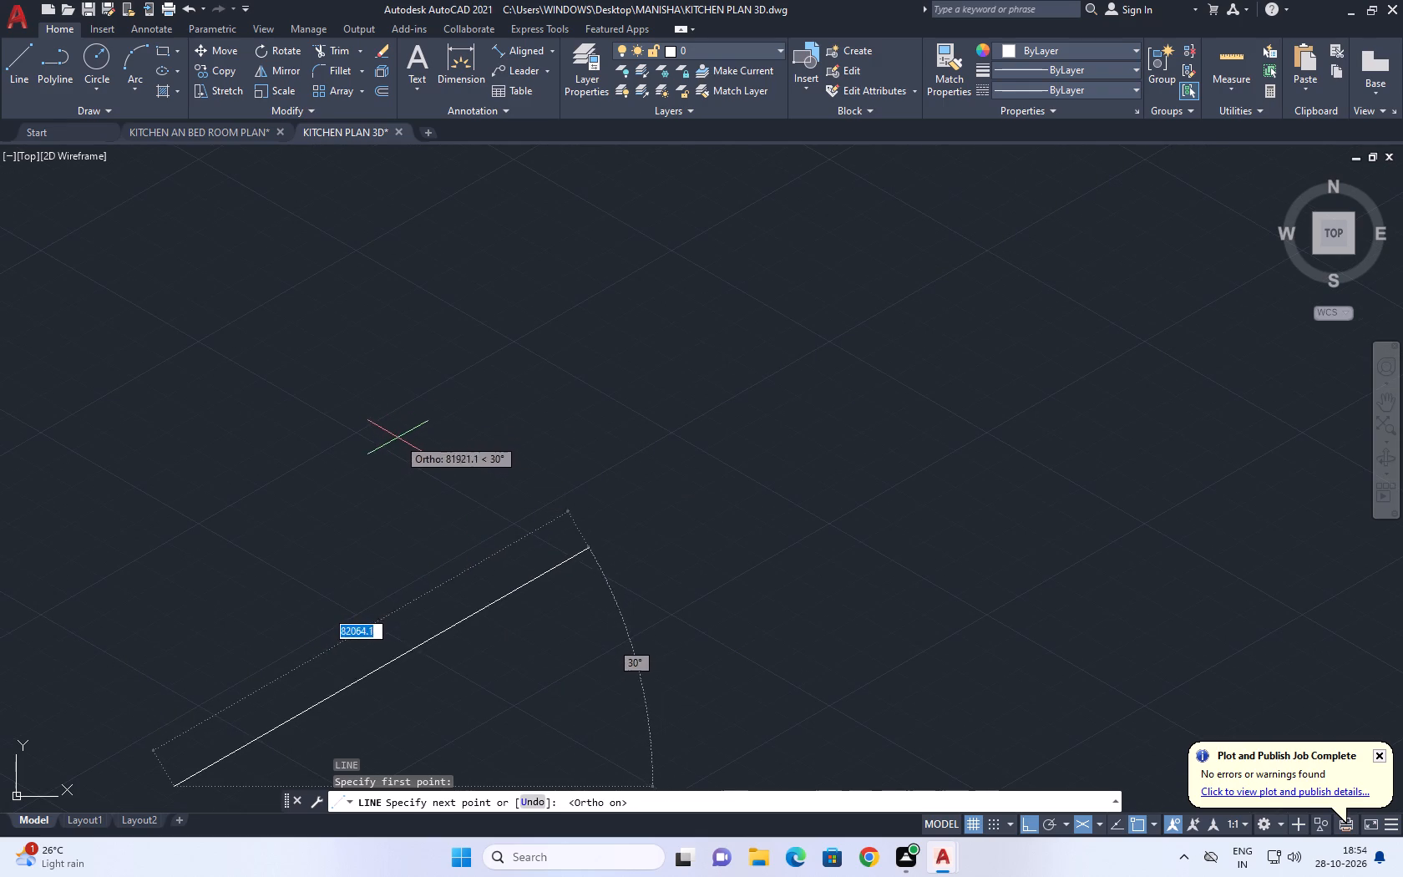
pyautogui.scroll(-3, 413, 394)
pyautogui.scroll(-2, 511, 407)
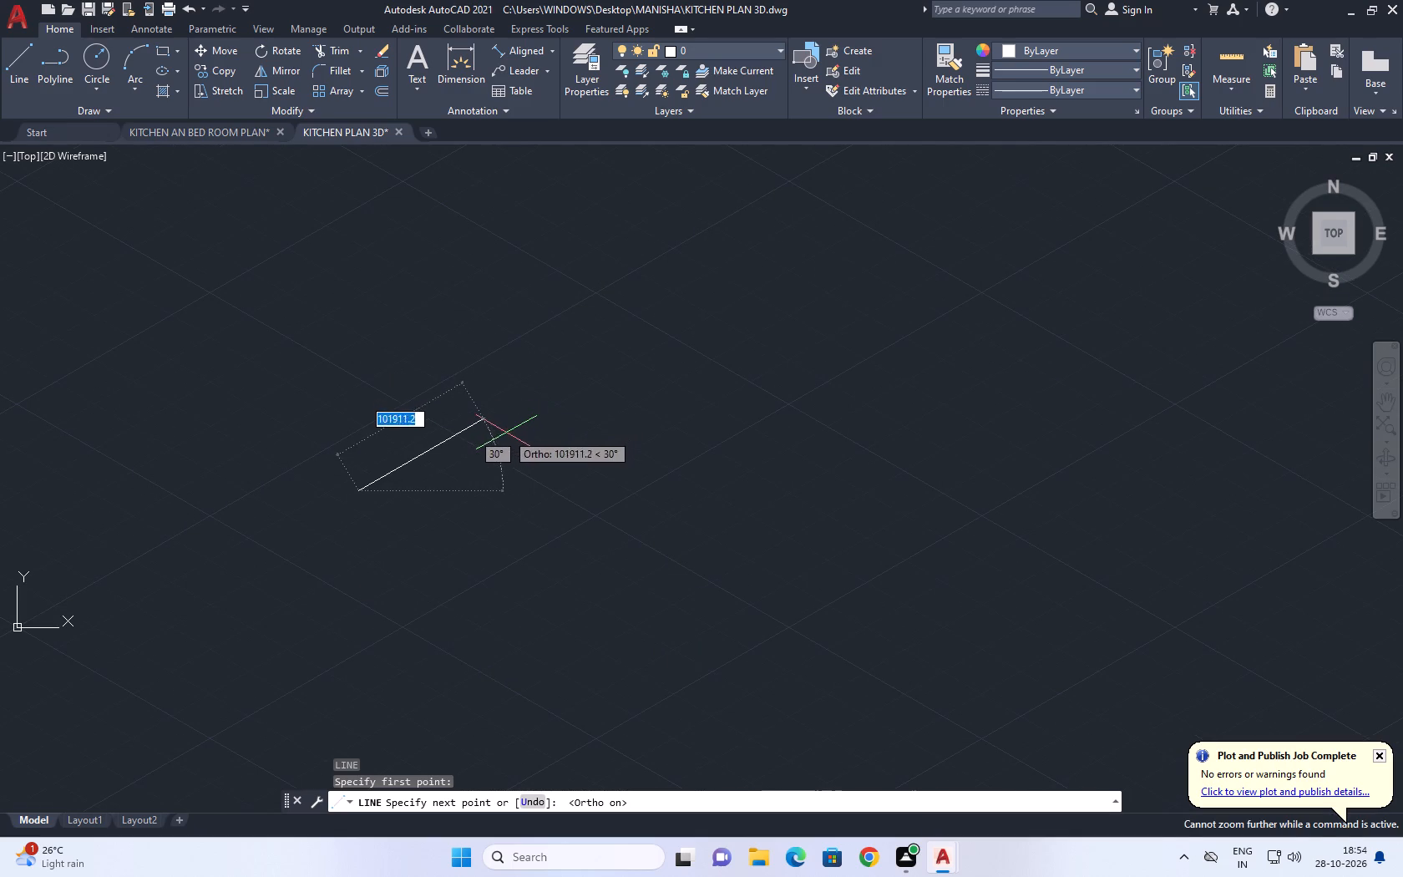
pyautogui.press('7')
pyautogui.press('5')
pyautogui.press('Return')
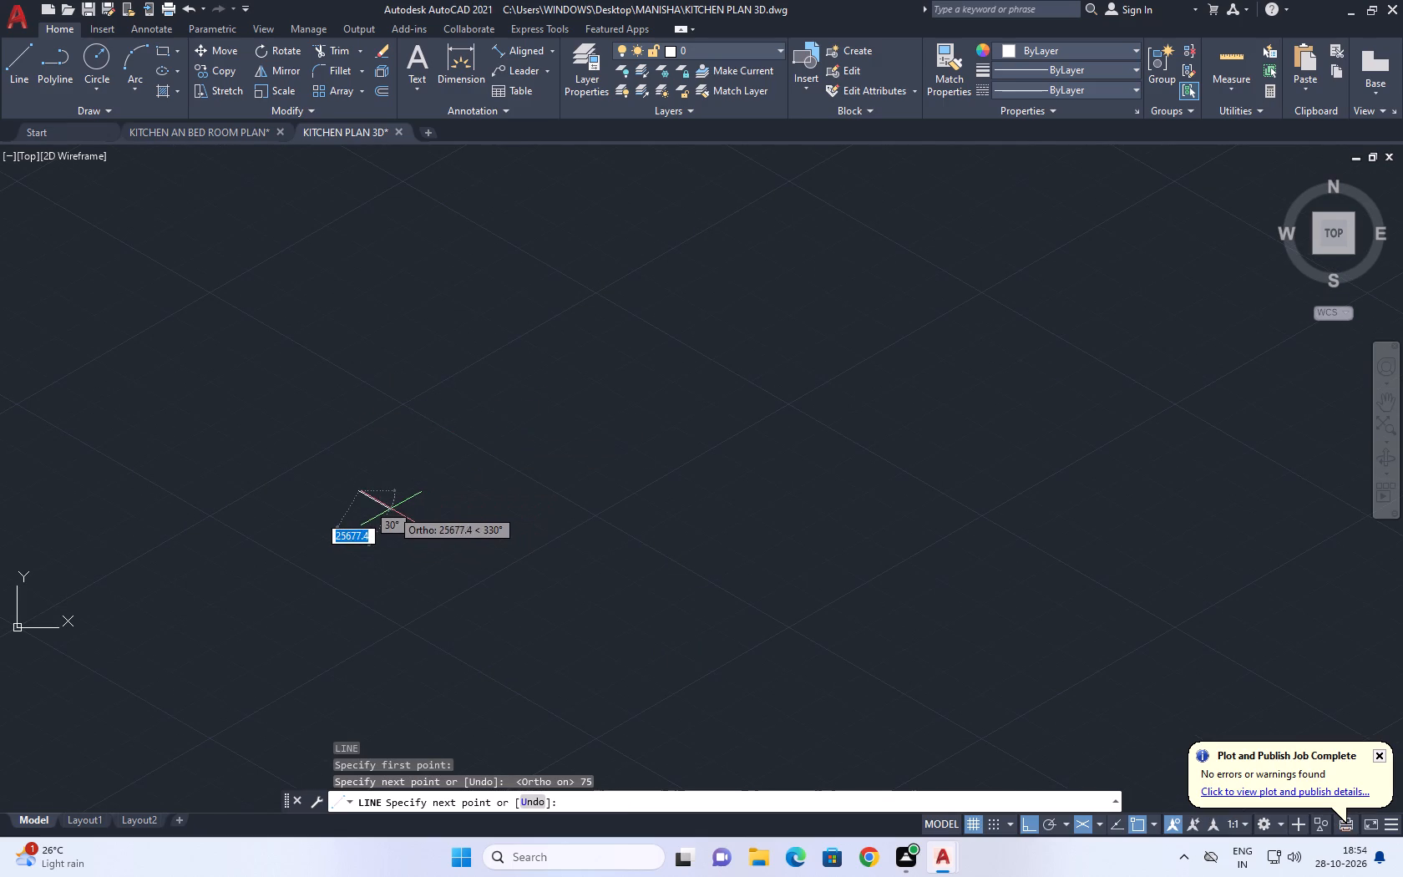
pyautogui.press('space')
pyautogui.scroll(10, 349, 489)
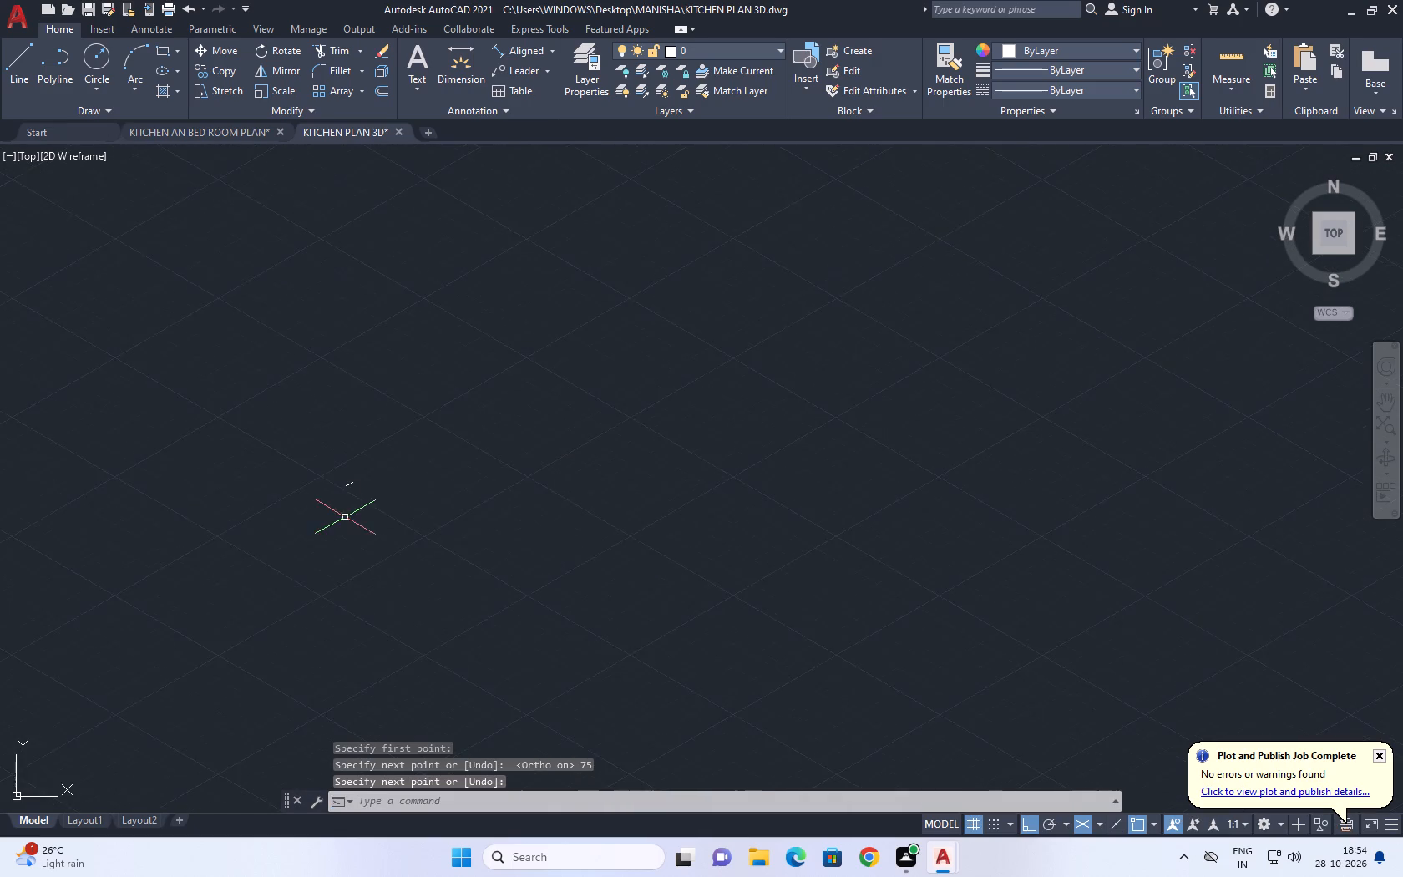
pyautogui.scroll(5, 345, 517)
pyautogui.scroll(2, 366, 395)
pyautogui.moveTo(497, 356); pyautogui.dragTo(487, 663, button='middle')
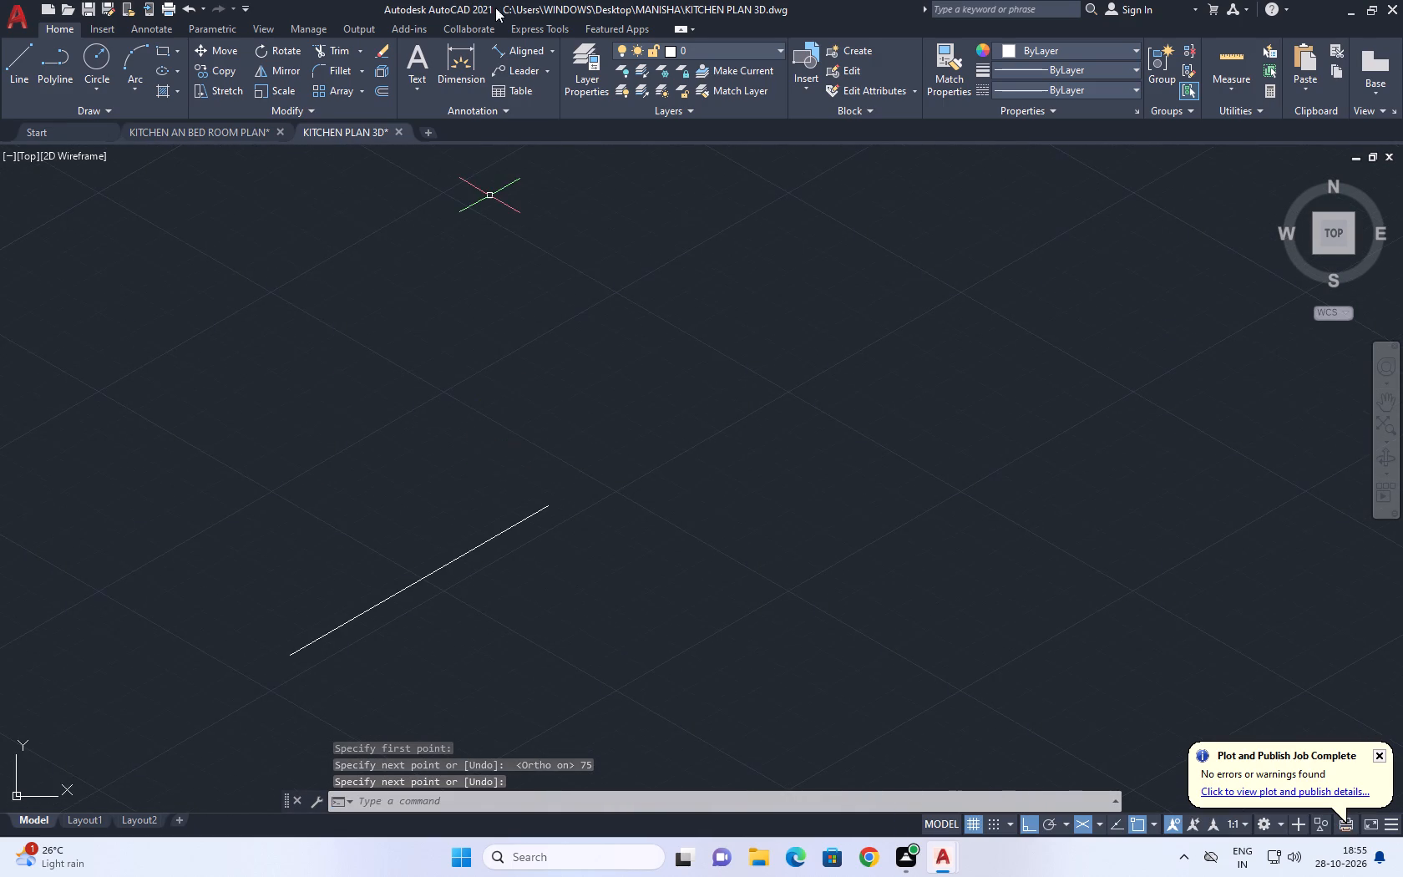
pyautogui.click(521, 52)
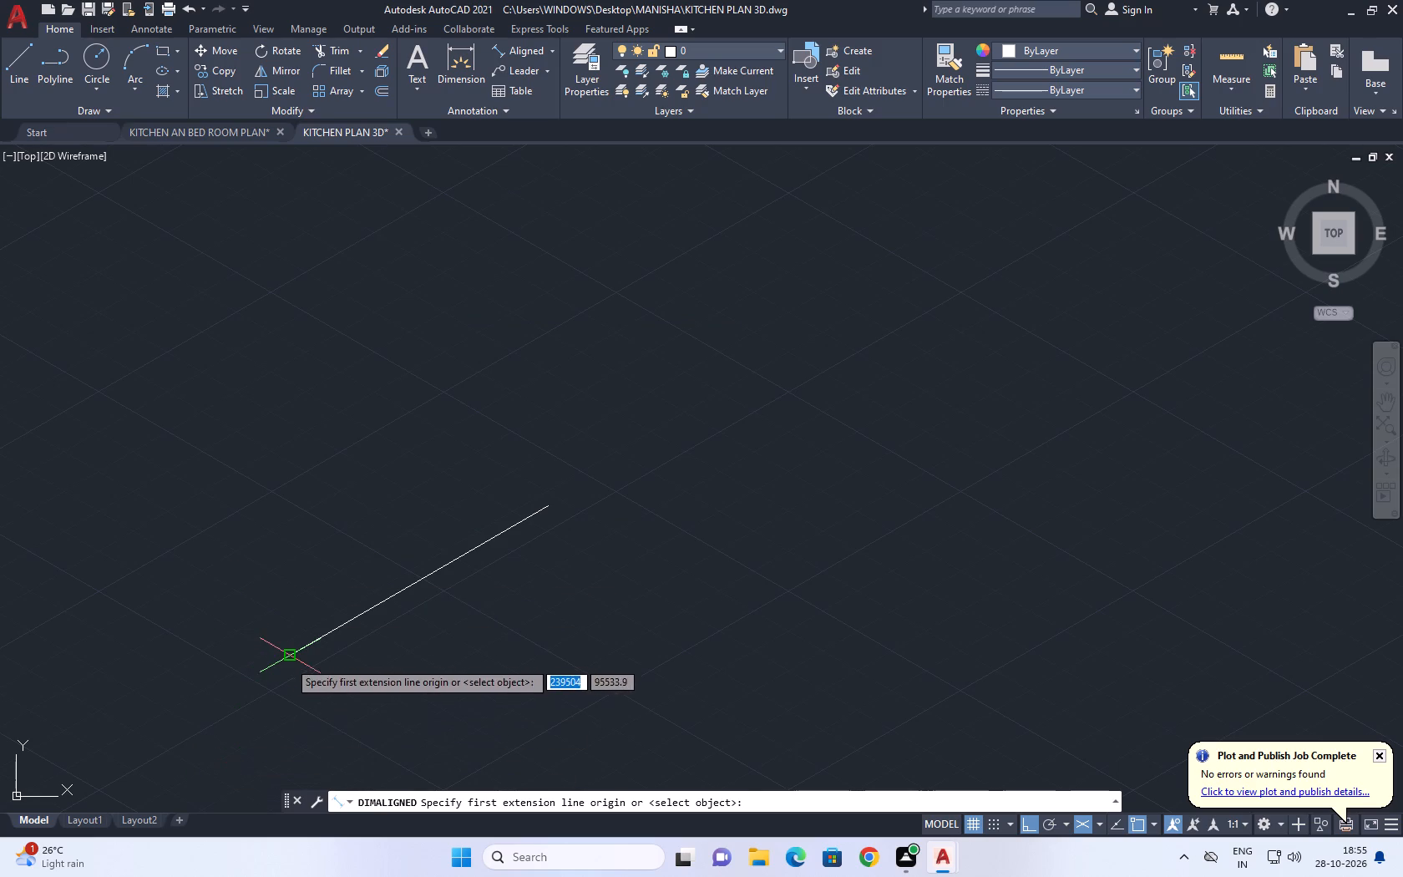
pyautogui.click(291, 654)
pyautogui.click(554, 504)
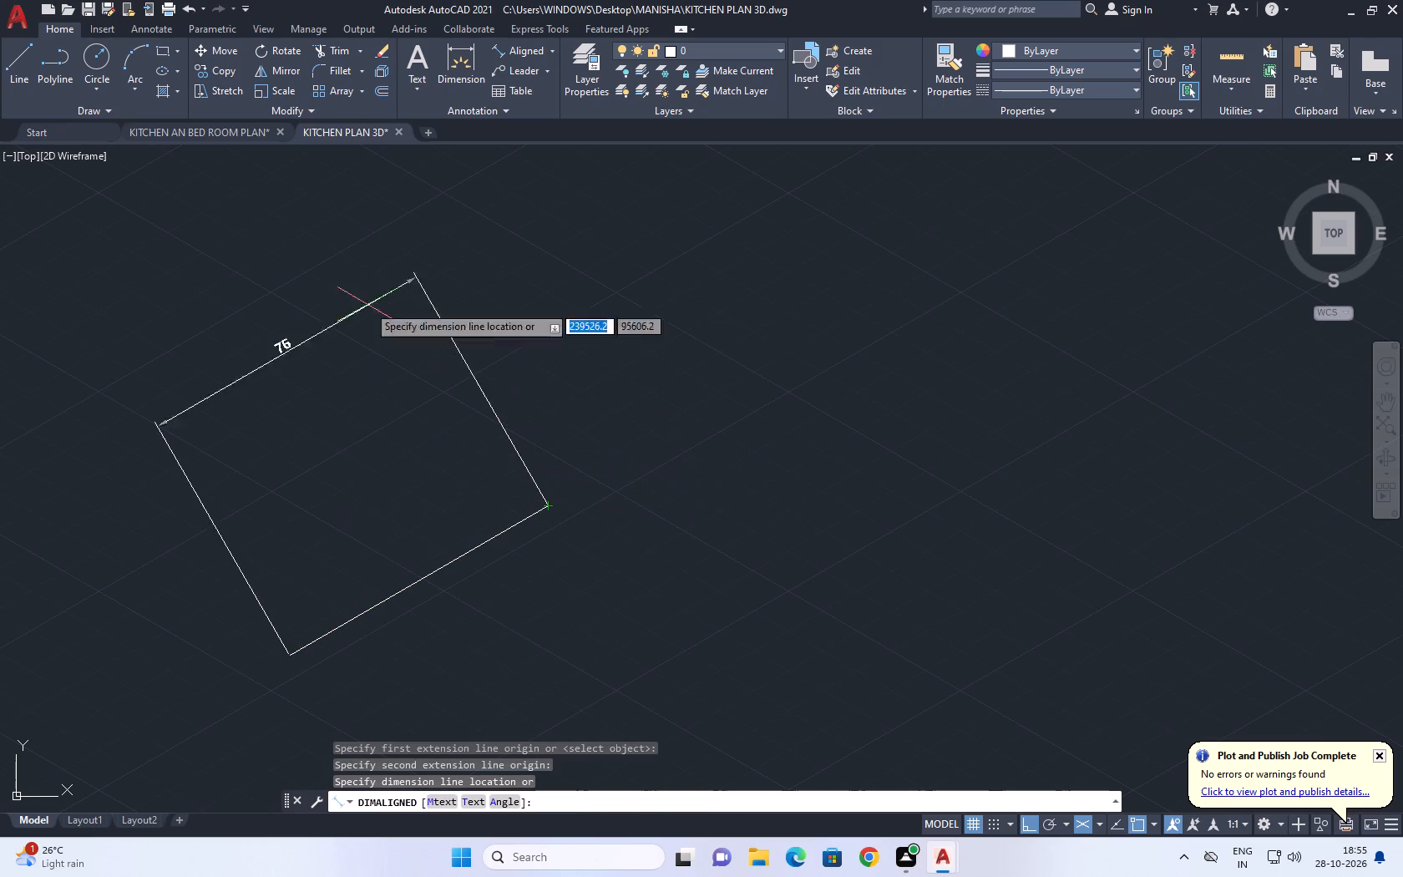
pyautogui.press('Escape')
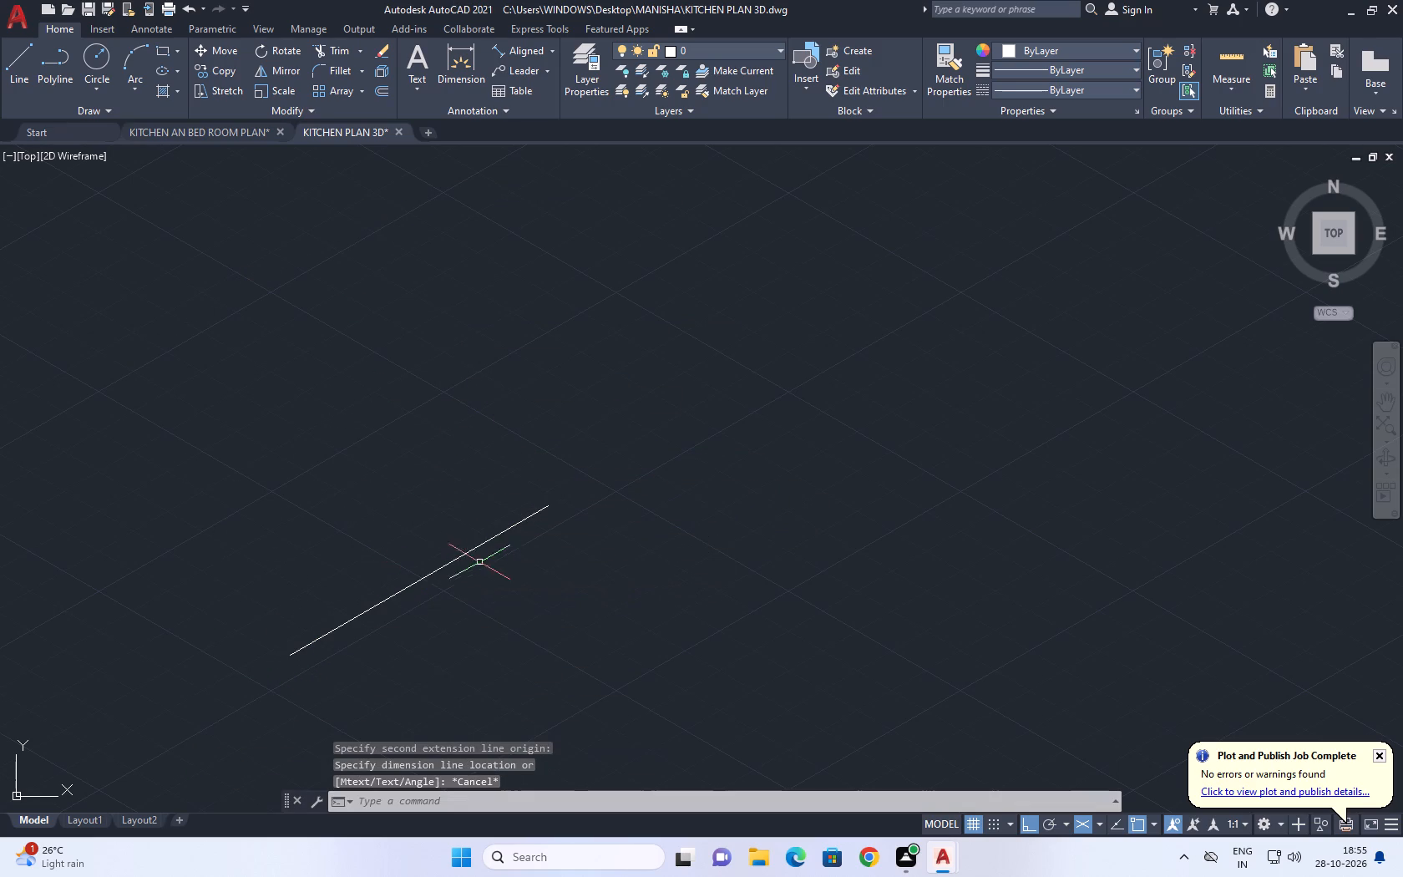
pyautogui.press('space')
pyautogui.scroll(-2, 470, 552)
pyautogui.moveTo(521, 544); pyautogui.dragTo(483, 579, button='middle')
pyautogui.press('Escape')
# Draw a 36-unit line from the upper end of the 75-unit line, continuing in the same 30° direction.
pyautogui.moveTo(524, 565); pyautogui.dragTo(462, 580, button='middle')
pyautogui.write('L')
pyautogui.press('space')
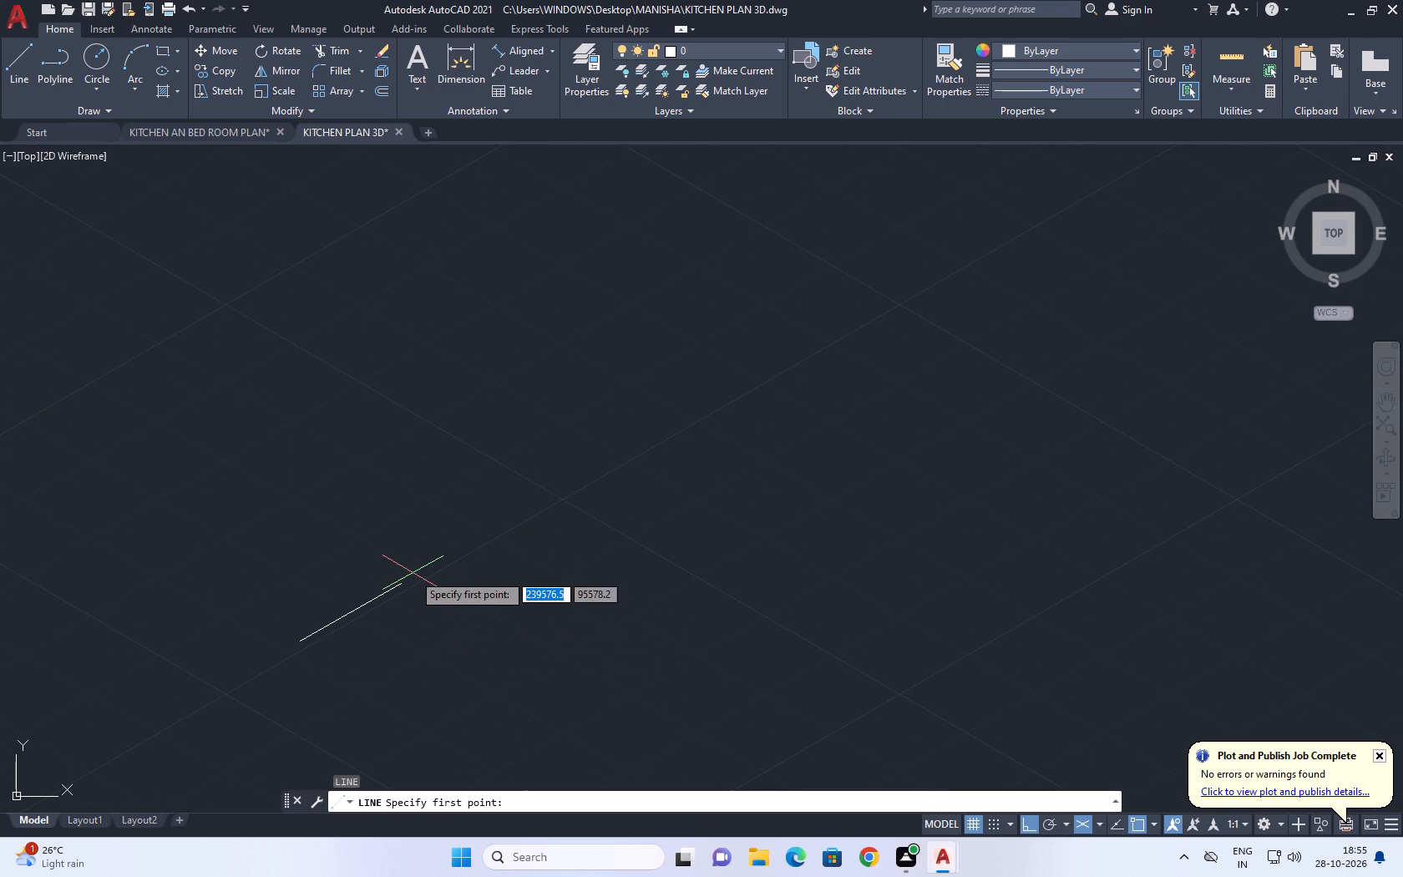
pyautogui.click(399, 584)
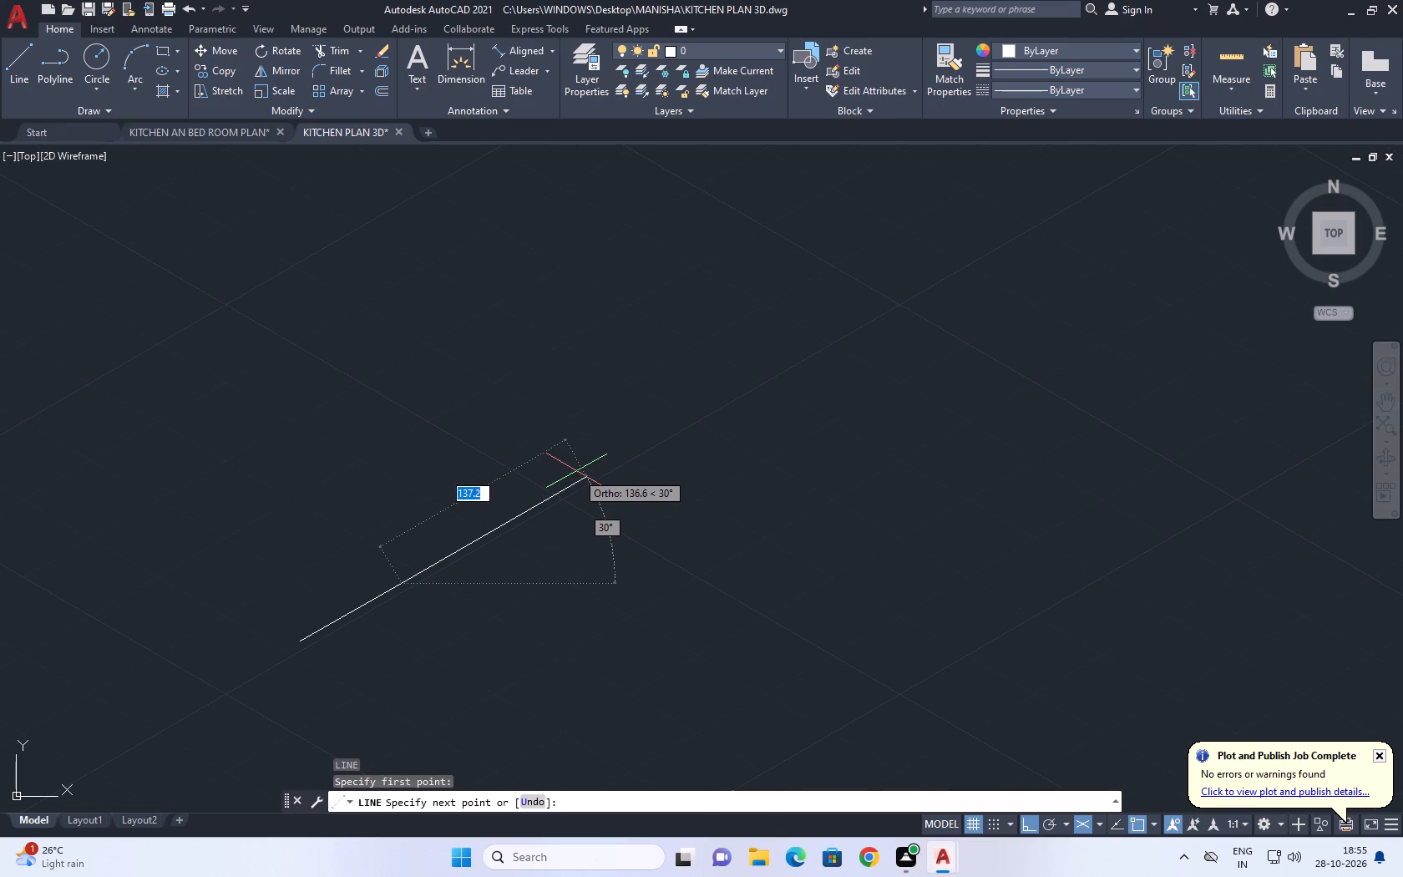
pyautogui.press('3')
pyautogui.press('6')
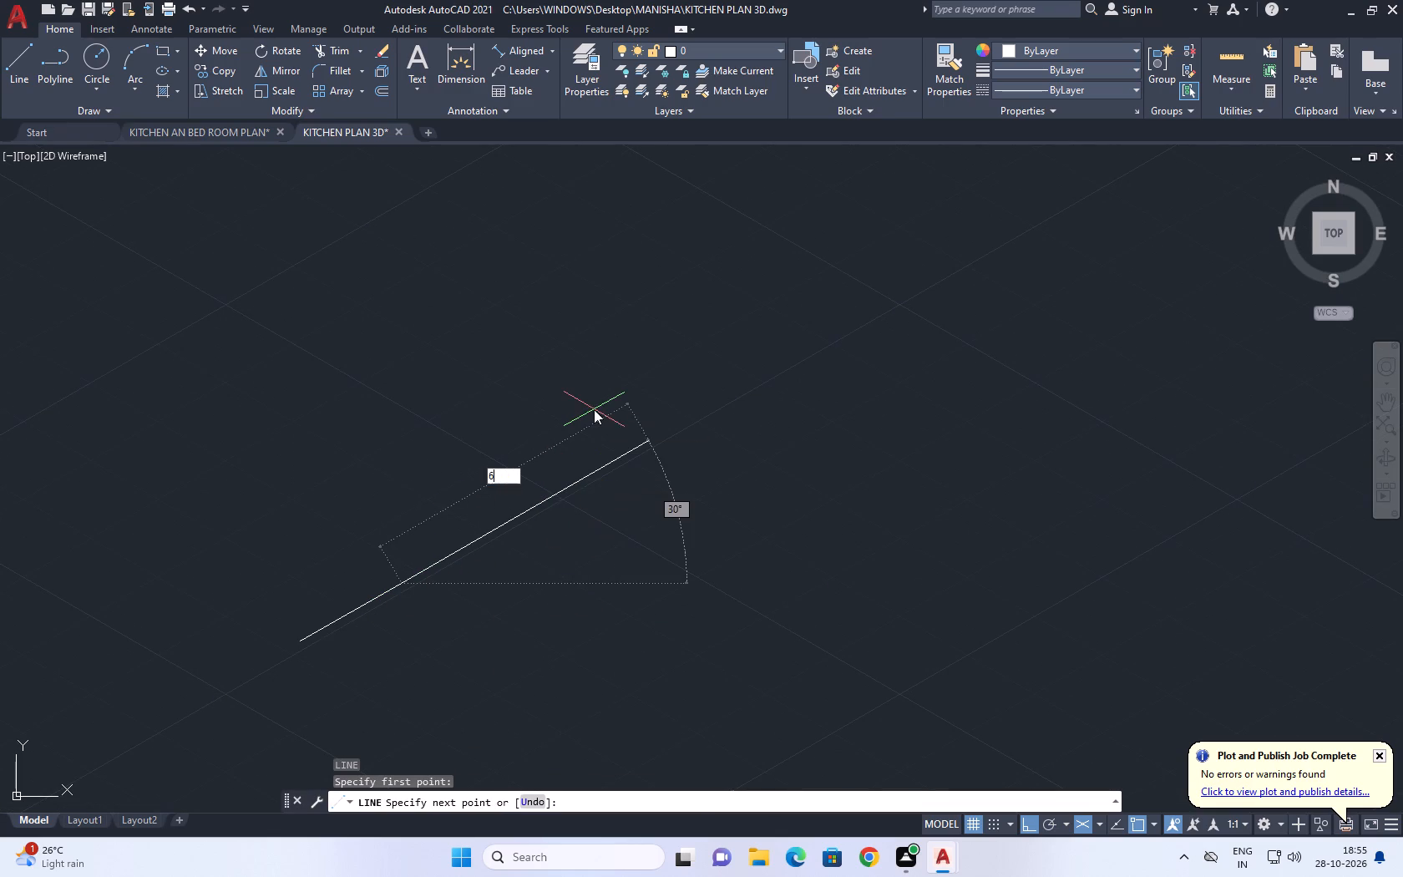
pyautogui.press('Return')
pyautogui.hotkey('ctrl', 'z')
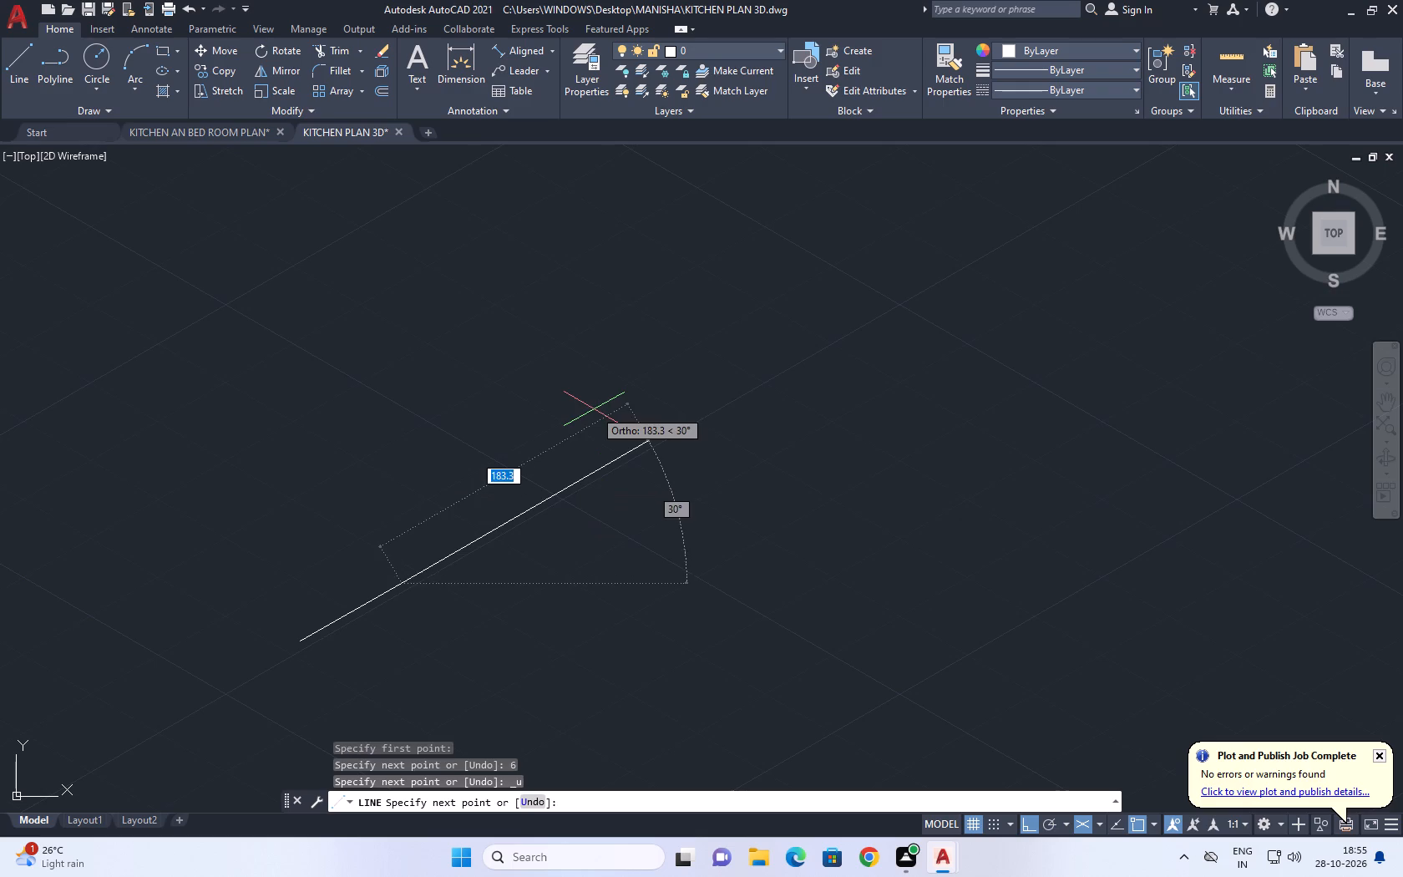
pyautogui.scroll(2, 420, 575)
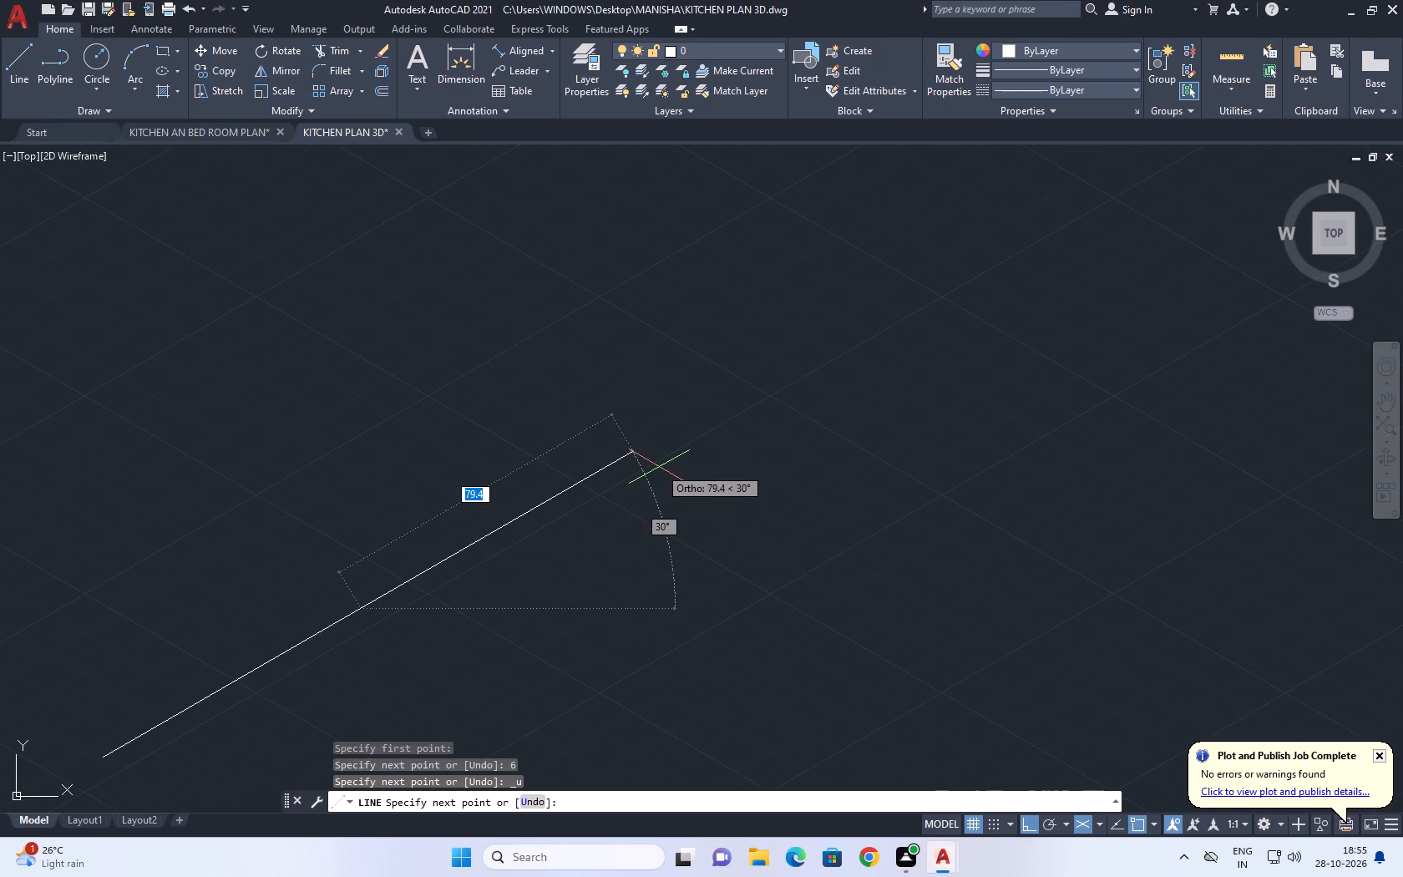
pyautogui.write('36')
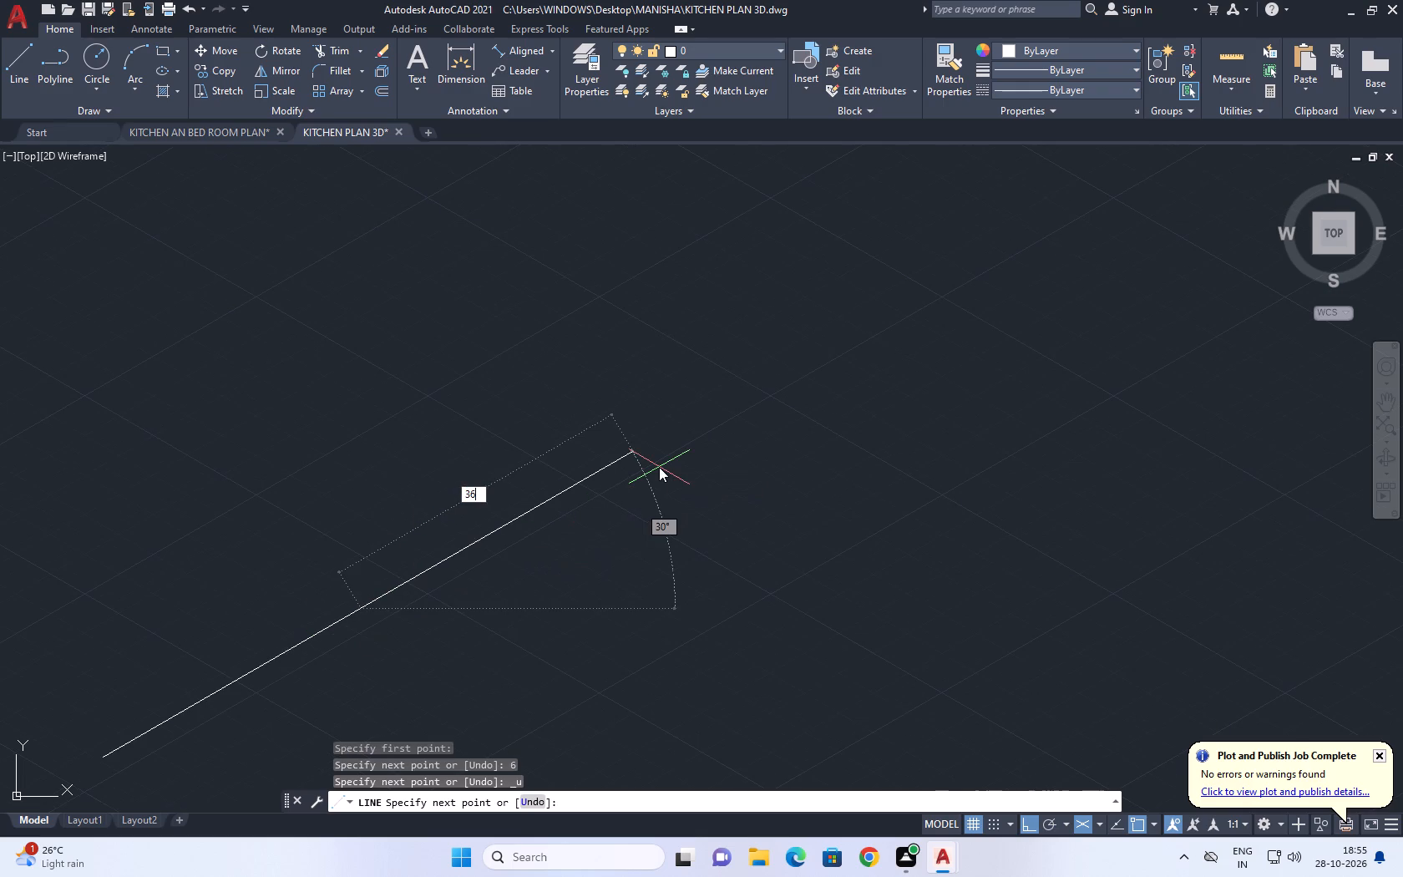
pyautogui.press('Return')
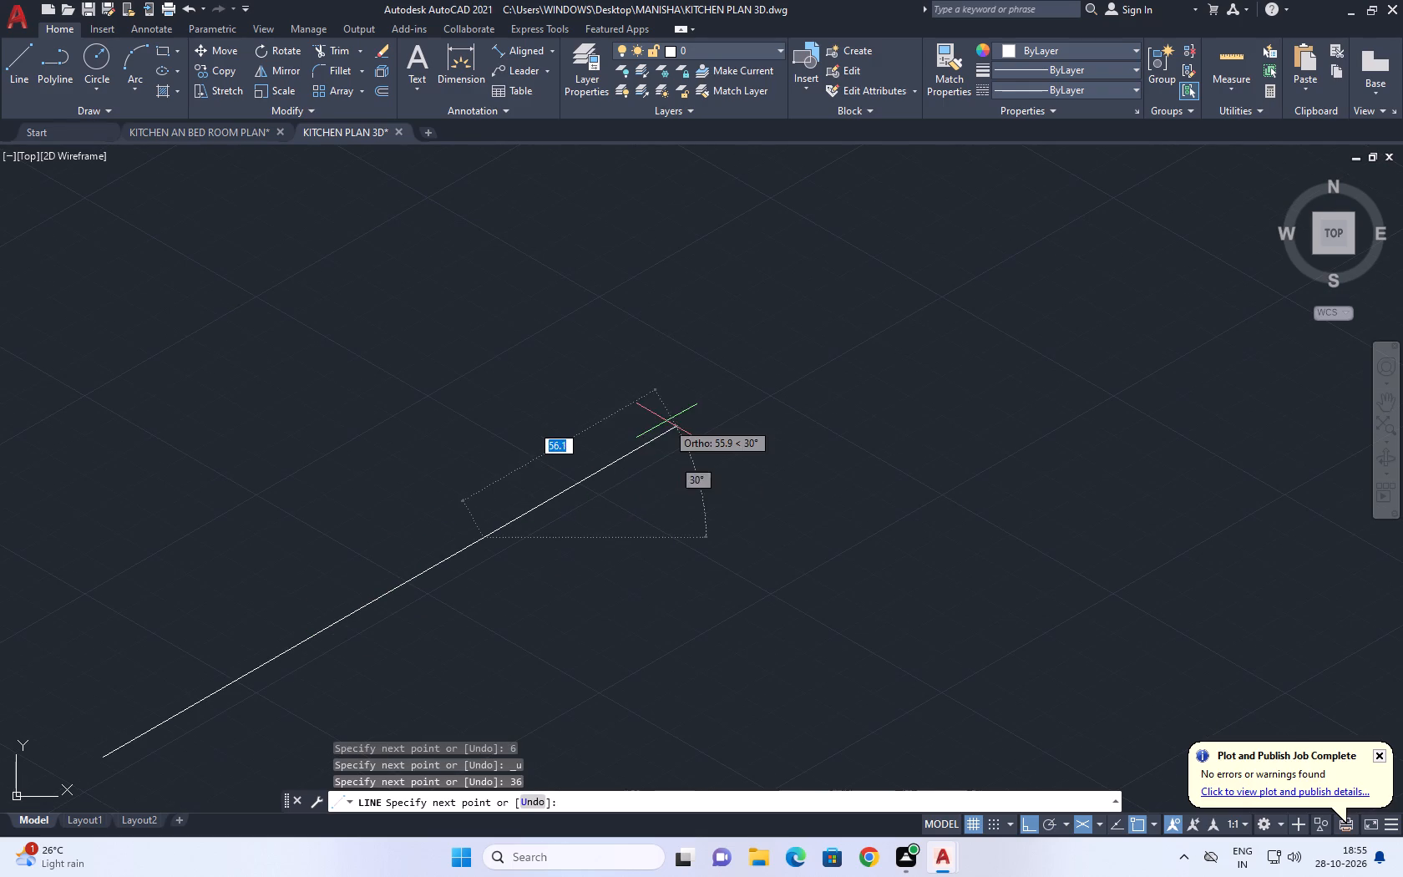
# Extend the line chain in the same 30° direction with an 80-unit segment and a 36-unit segment, and end the Line command.
pyautogui.moveTo(640, 436); pyautogui.dragTo(378, 568, button='middle')
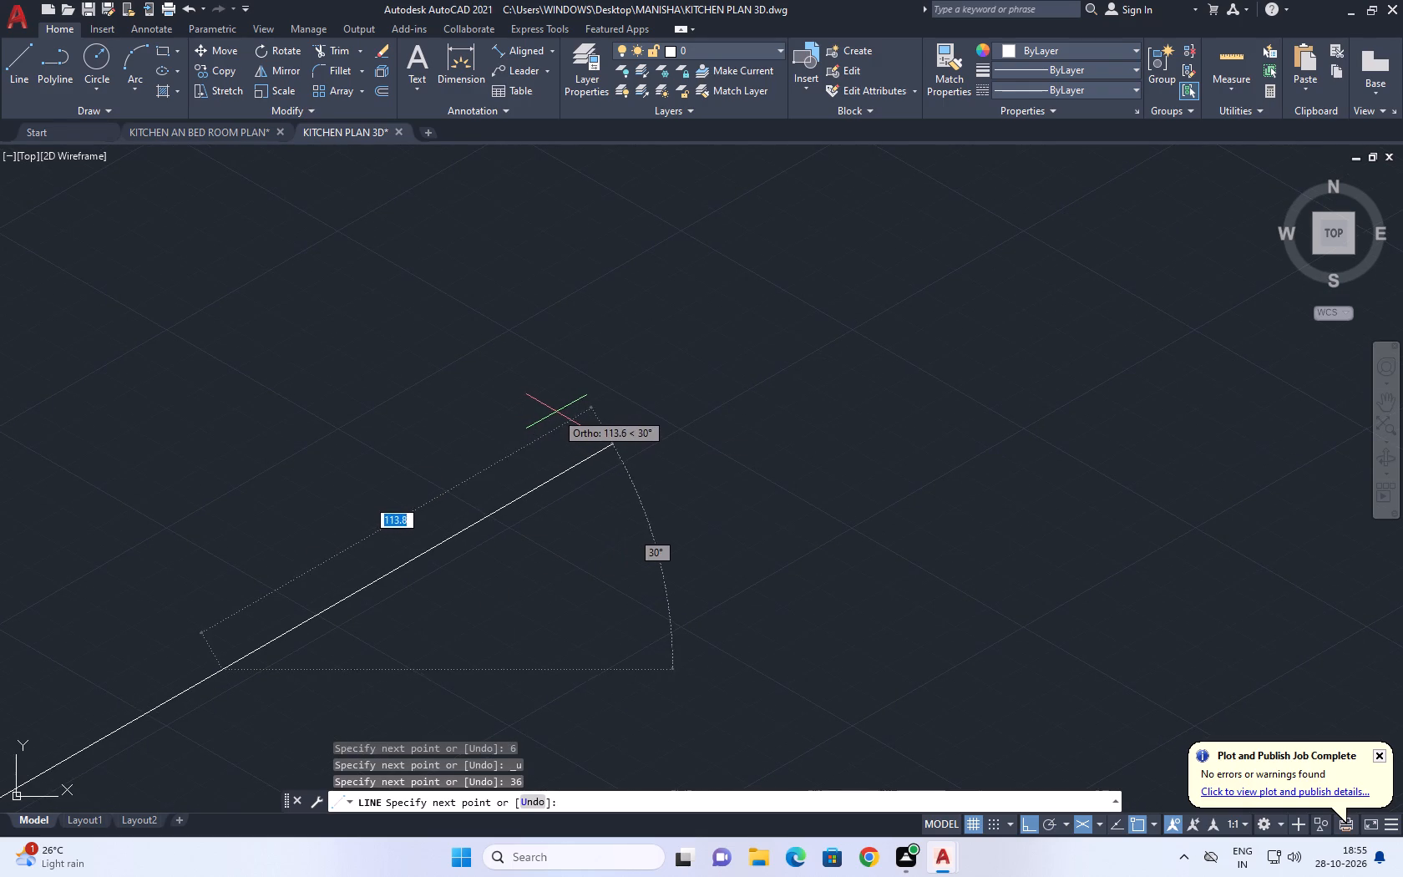
pyautogui.write('80')
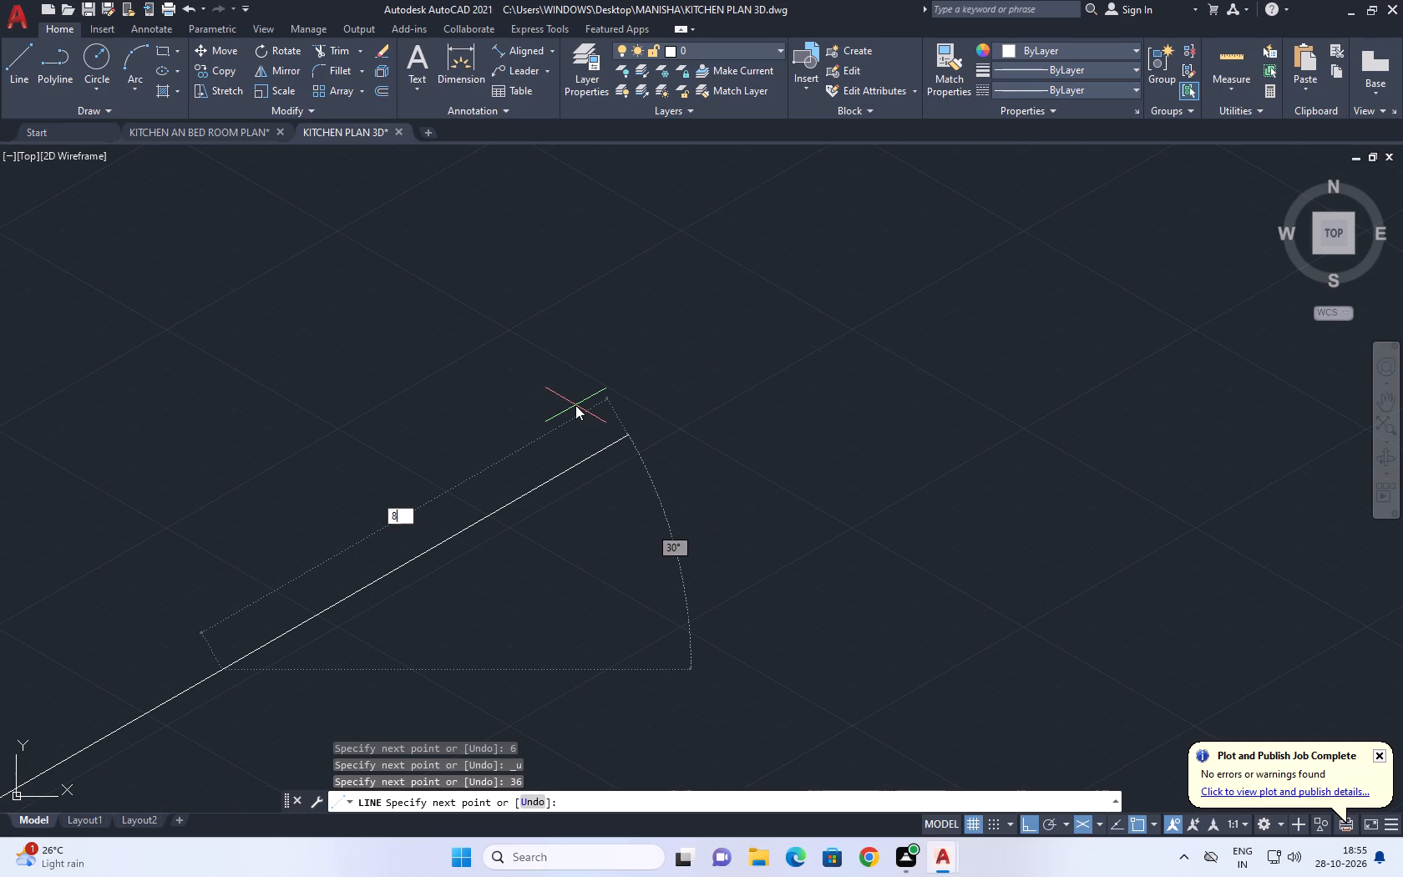
pyautogui.press('Return')
pyautogui.moveTo(575, 403); pyautogui.dragTo(436, 535, button='middle')
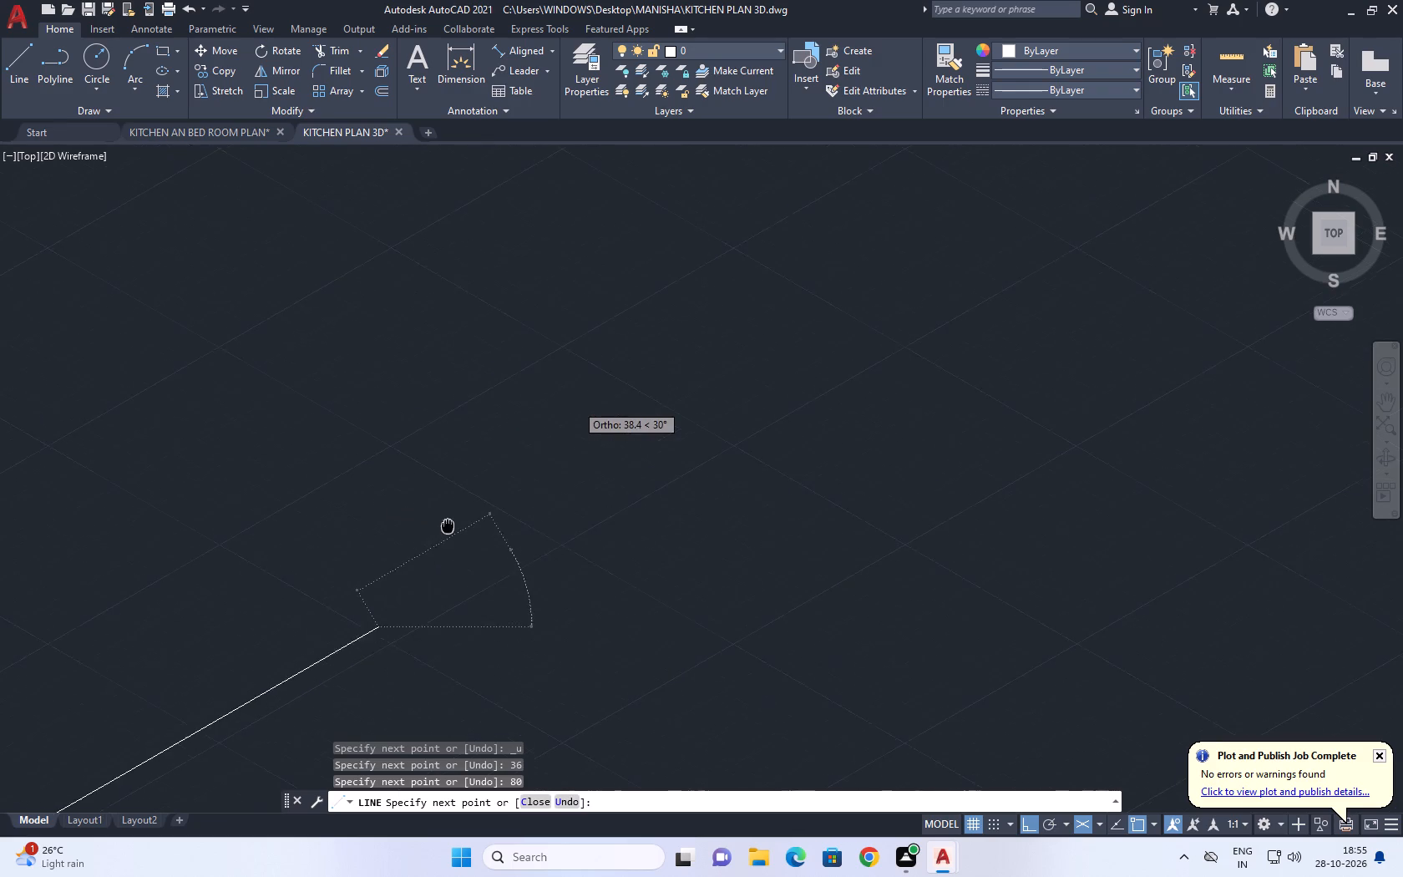
pyautogui.write('36')
pyautogui.press('Return')
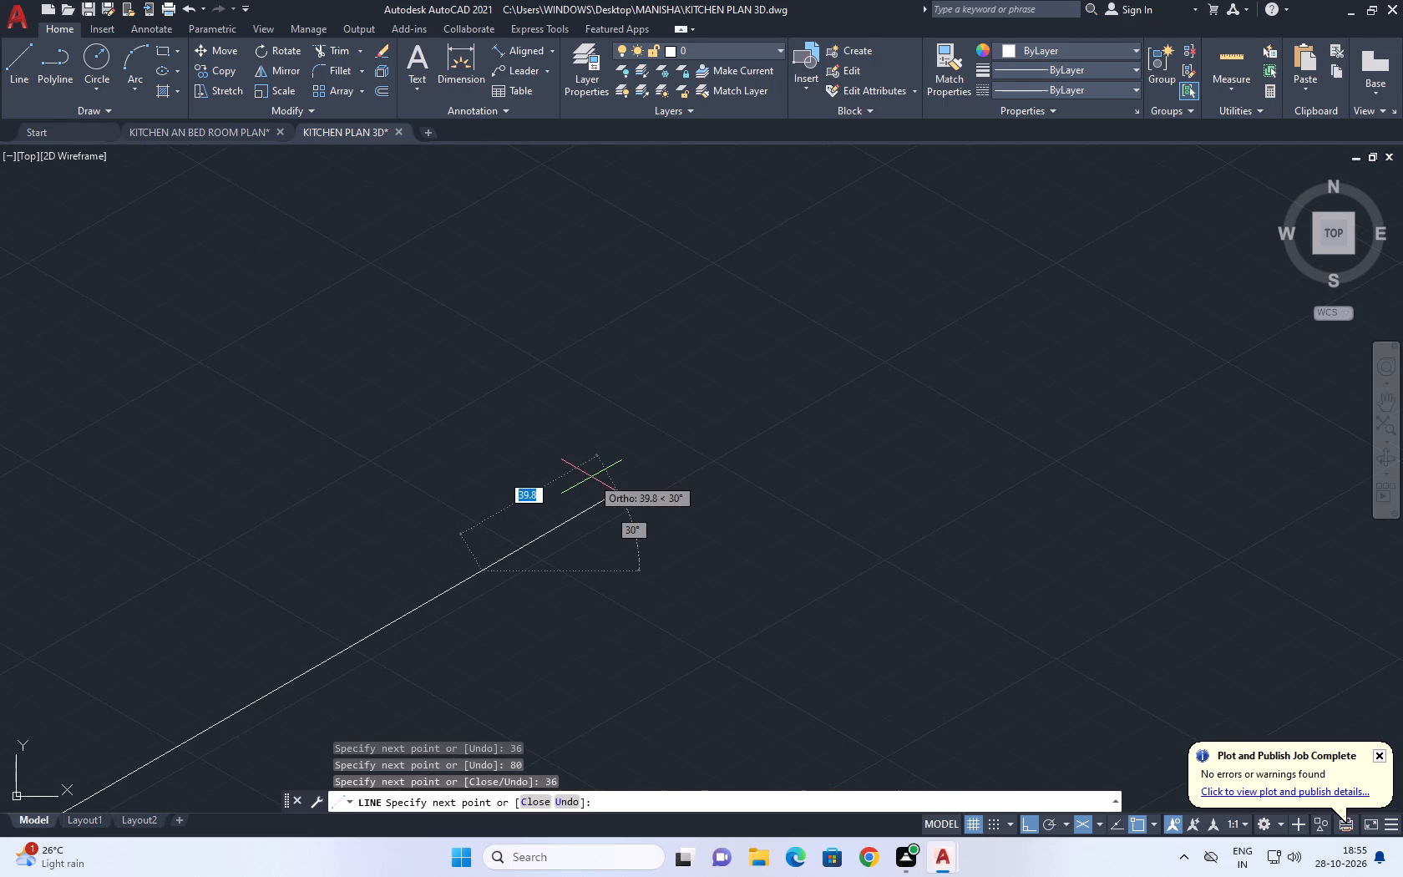
pyautogui.moveTo(656, 450); pyautogui.dragTo(522, 639, button='middle')
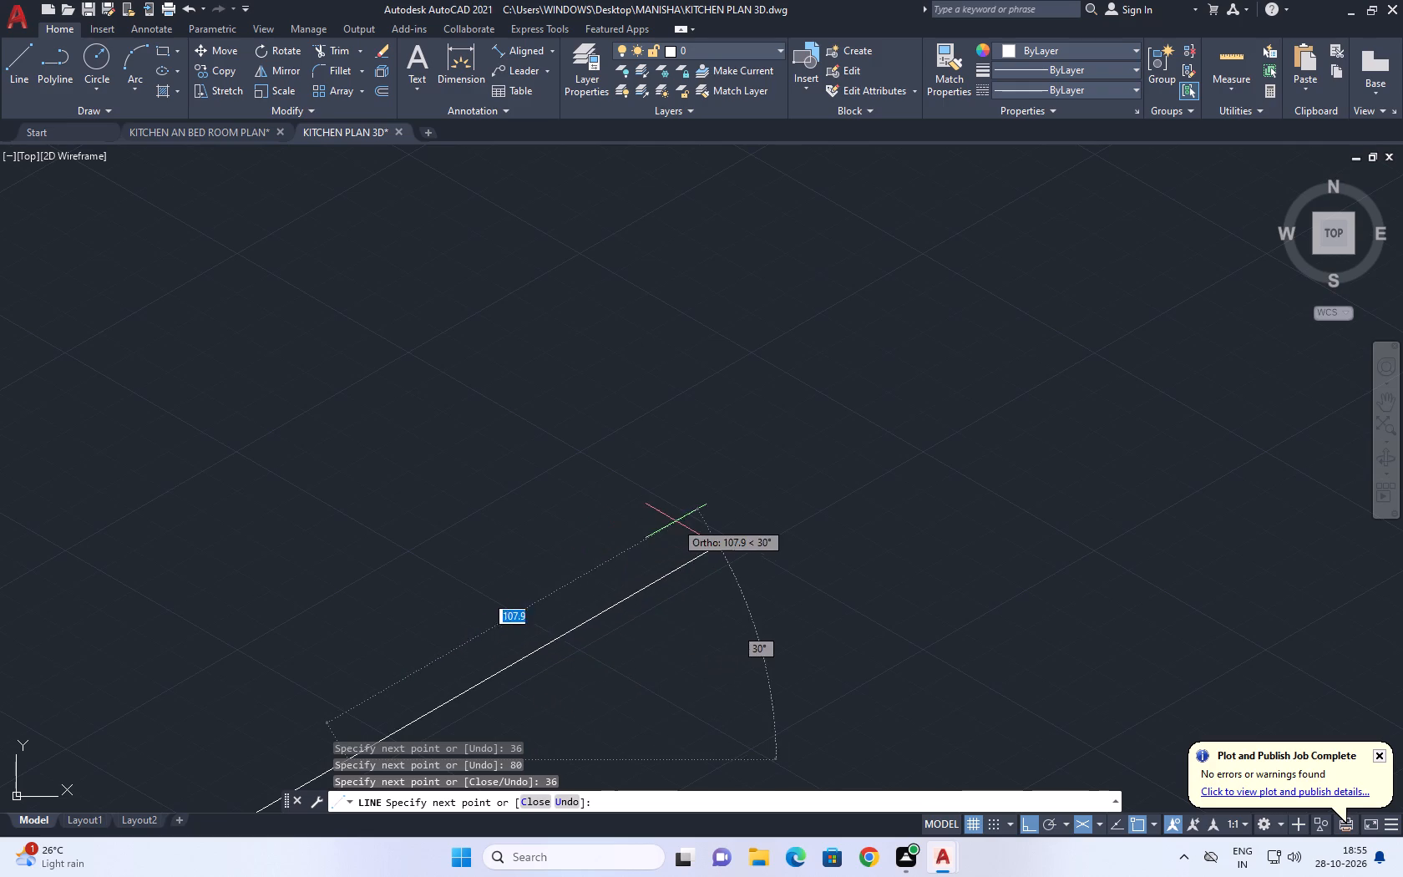
pyautogui.moveTo(676, 521); pyautogui.dragTo(608, 434, button='middle')
pyautogui.press('Escape')
# Add an aligned dimension to the first, 75-unit segment, placing it just above the line.
pyautogui.scroll(-3, 608, 434)
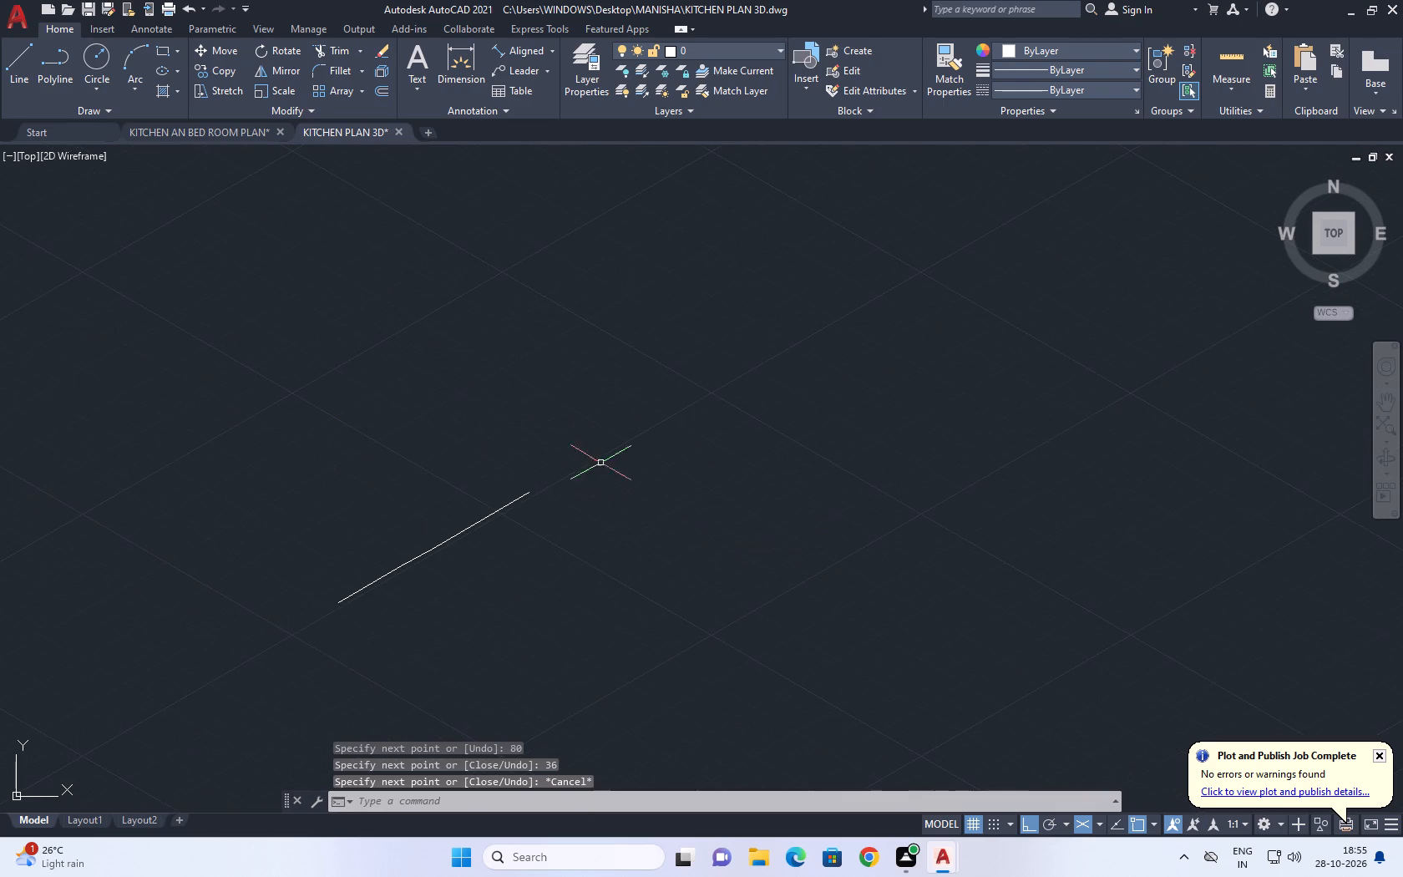
pyautogui.moveTo(443, 530); pyautogui.dragTo(493, 514, button='middle')
pyautogui.click(537, 47)
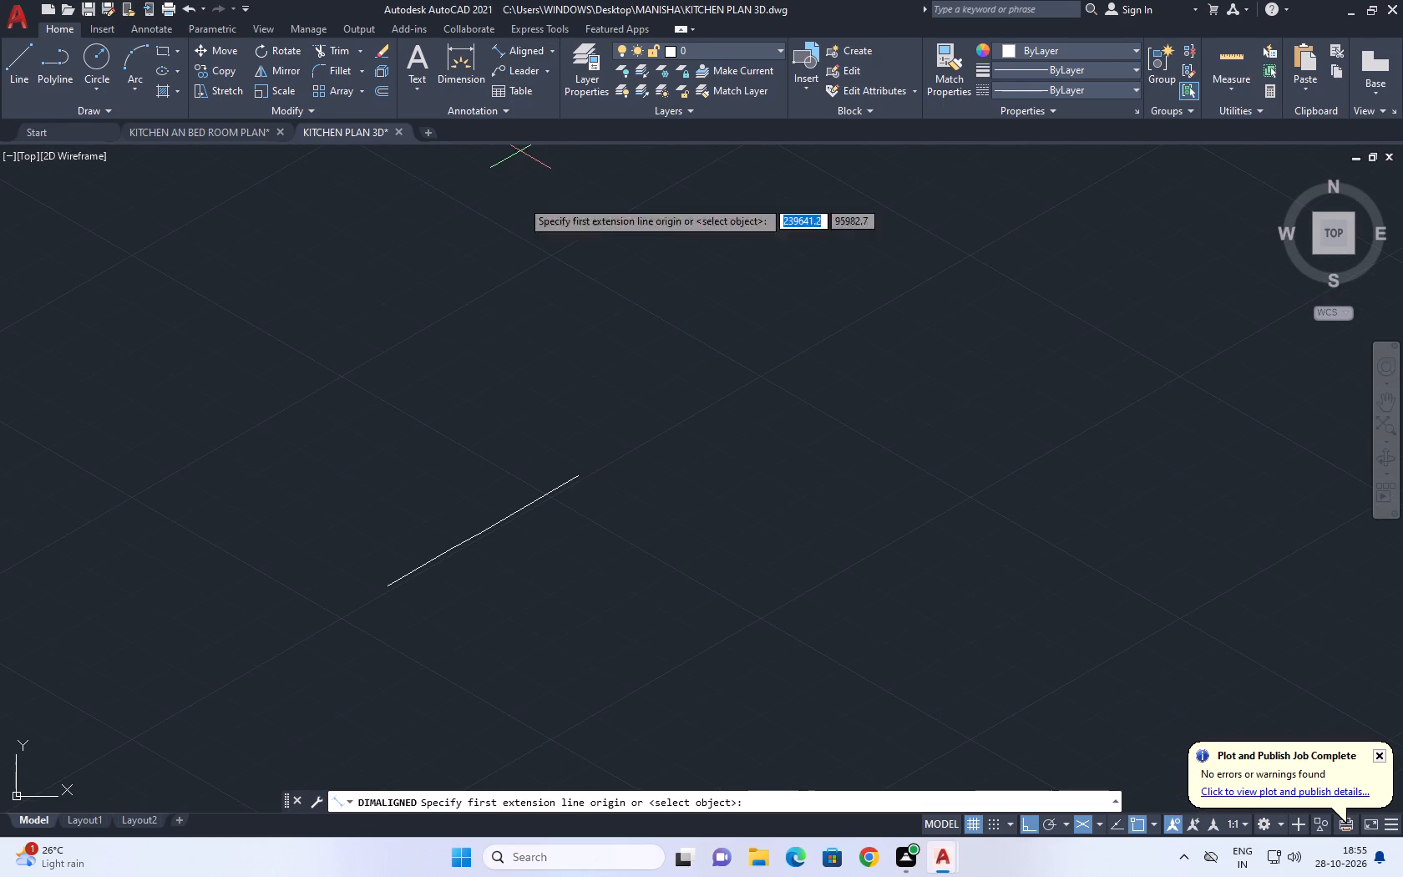
pyautogui.scroll(2, 403, 556)
pyautogui.click(359, 628)
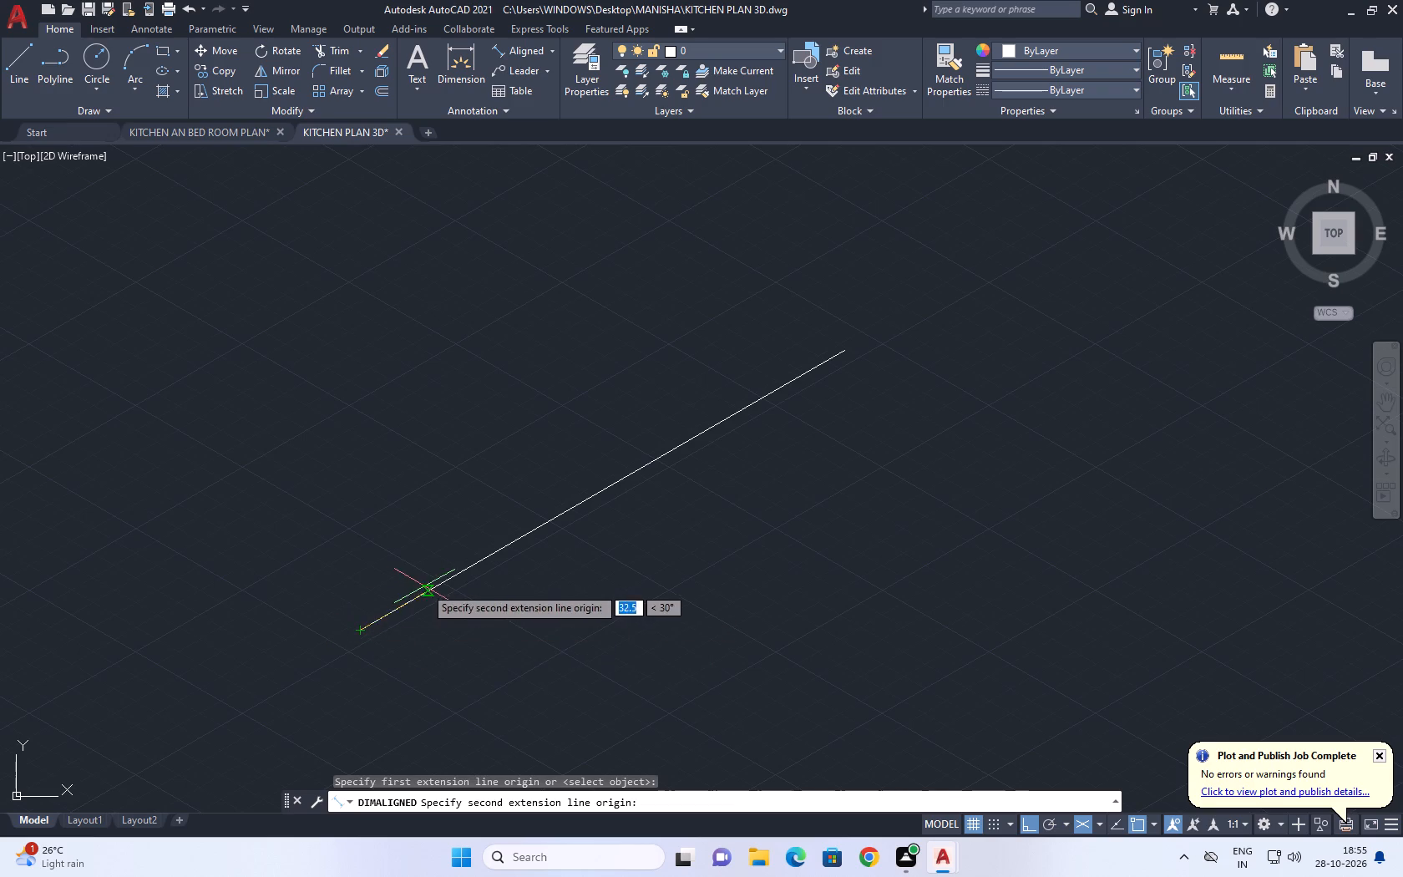
pyautogui.scroll(1, 439, 580)
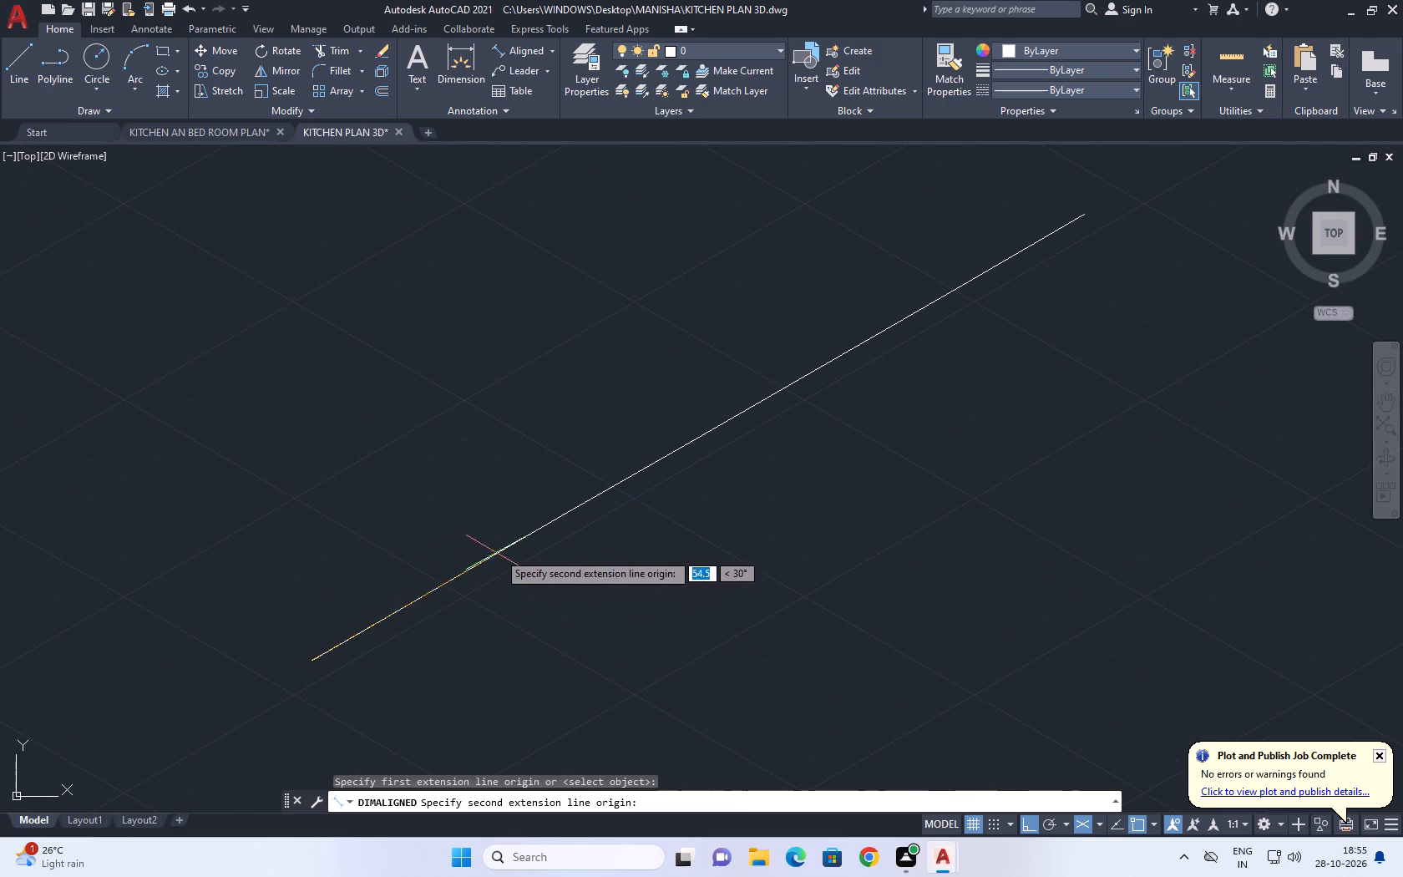
pyautogui.click(567, 511)
pyautogui.click(539, 494)
pyautogui.moveTo(602, 473); pyautogui.dragTo(574, 527, button='middle')
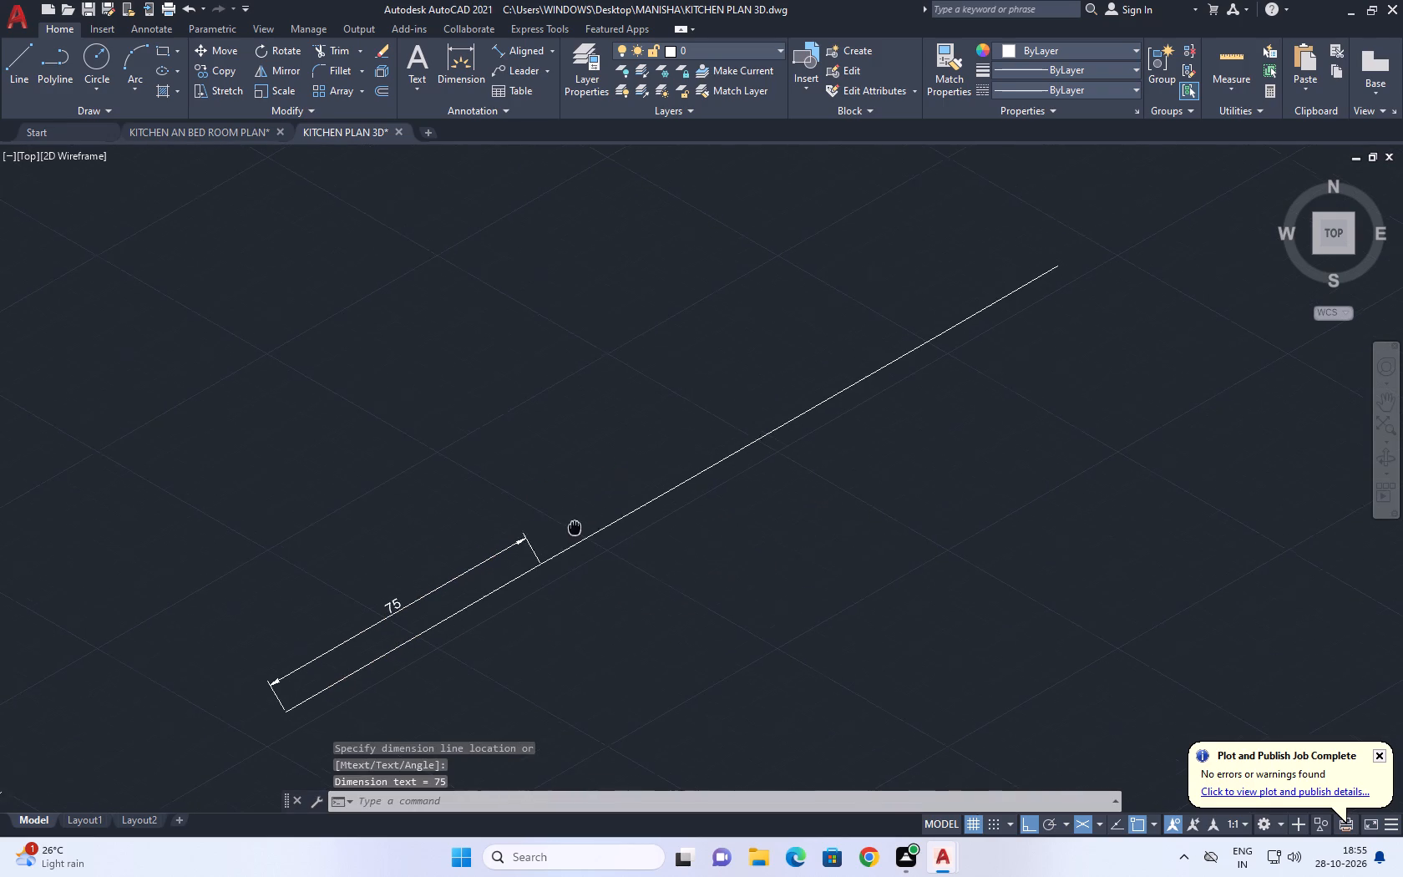
# Add an aligned dimension to the adjoining 36-unit segment, in line with the 75 dimension.
pyautogui.press('space')
pyautogui.click(542, 566)
pyautogui.moveTo(680, 482); pyautogui.dragTo(651, 542, button='middle')
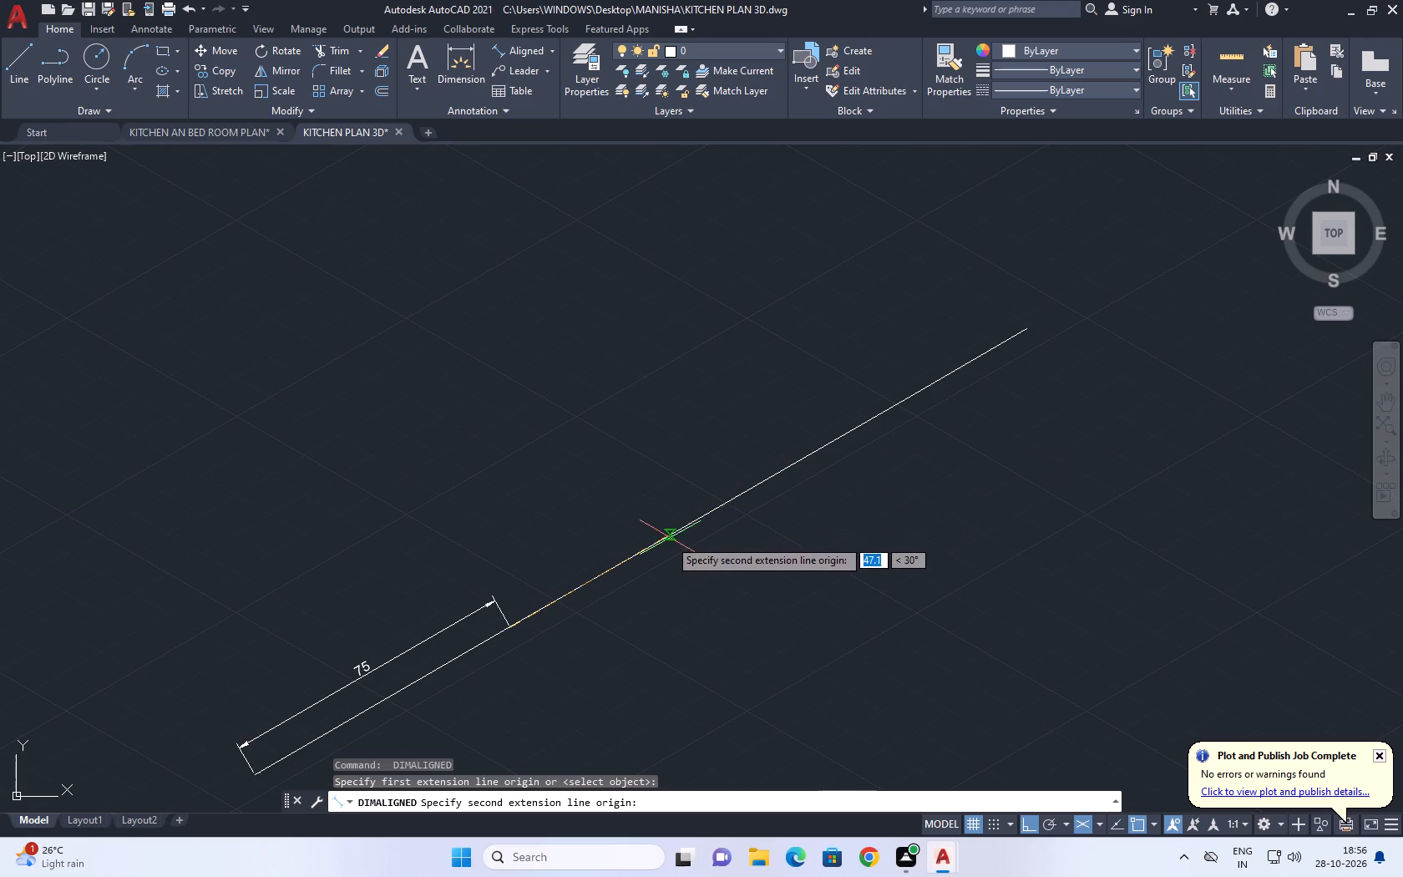
pyautogui.click(639, 555)
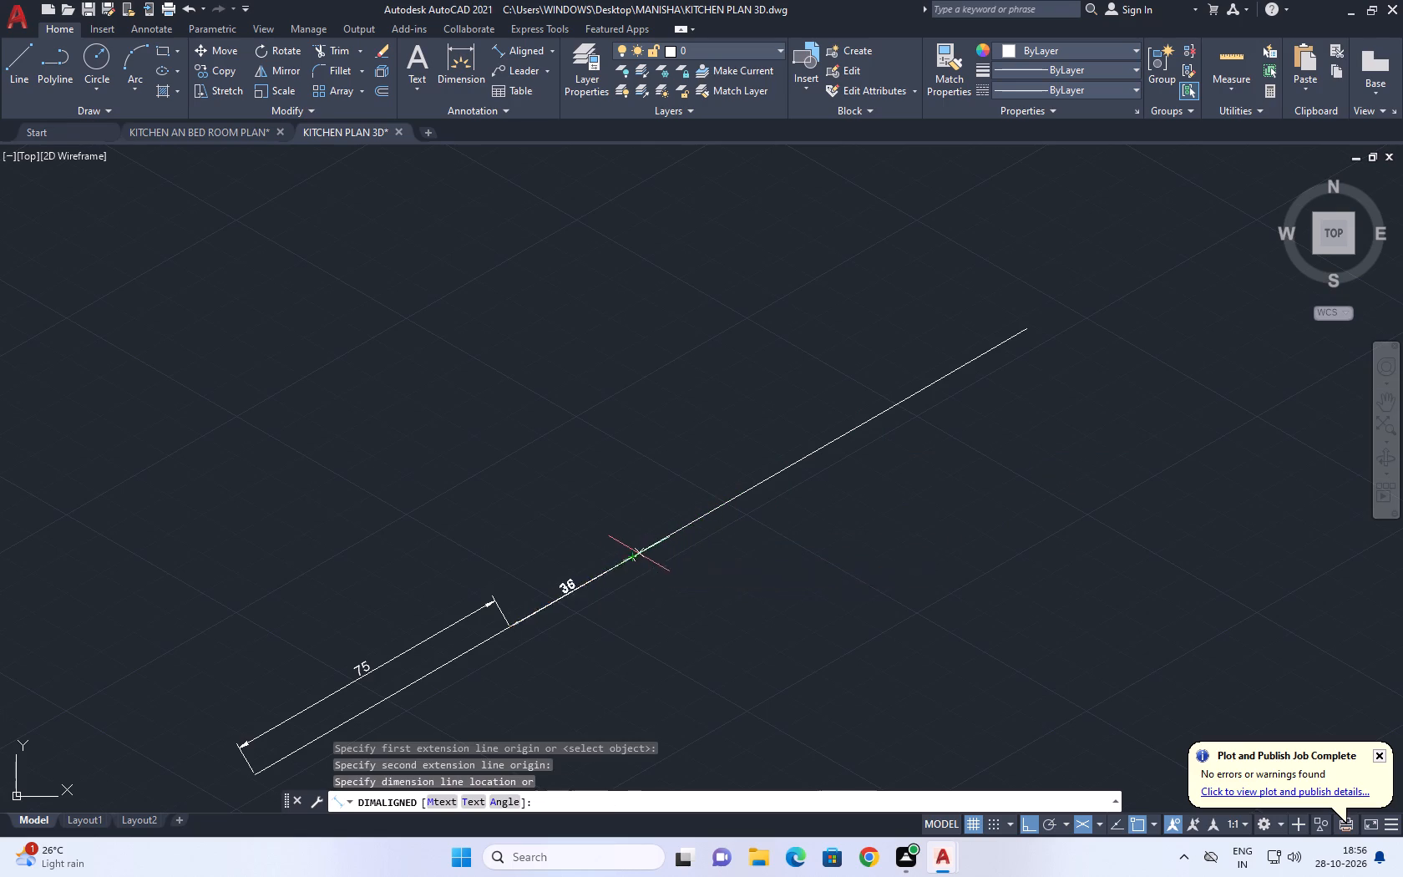
pyautogui.click(496, 601)
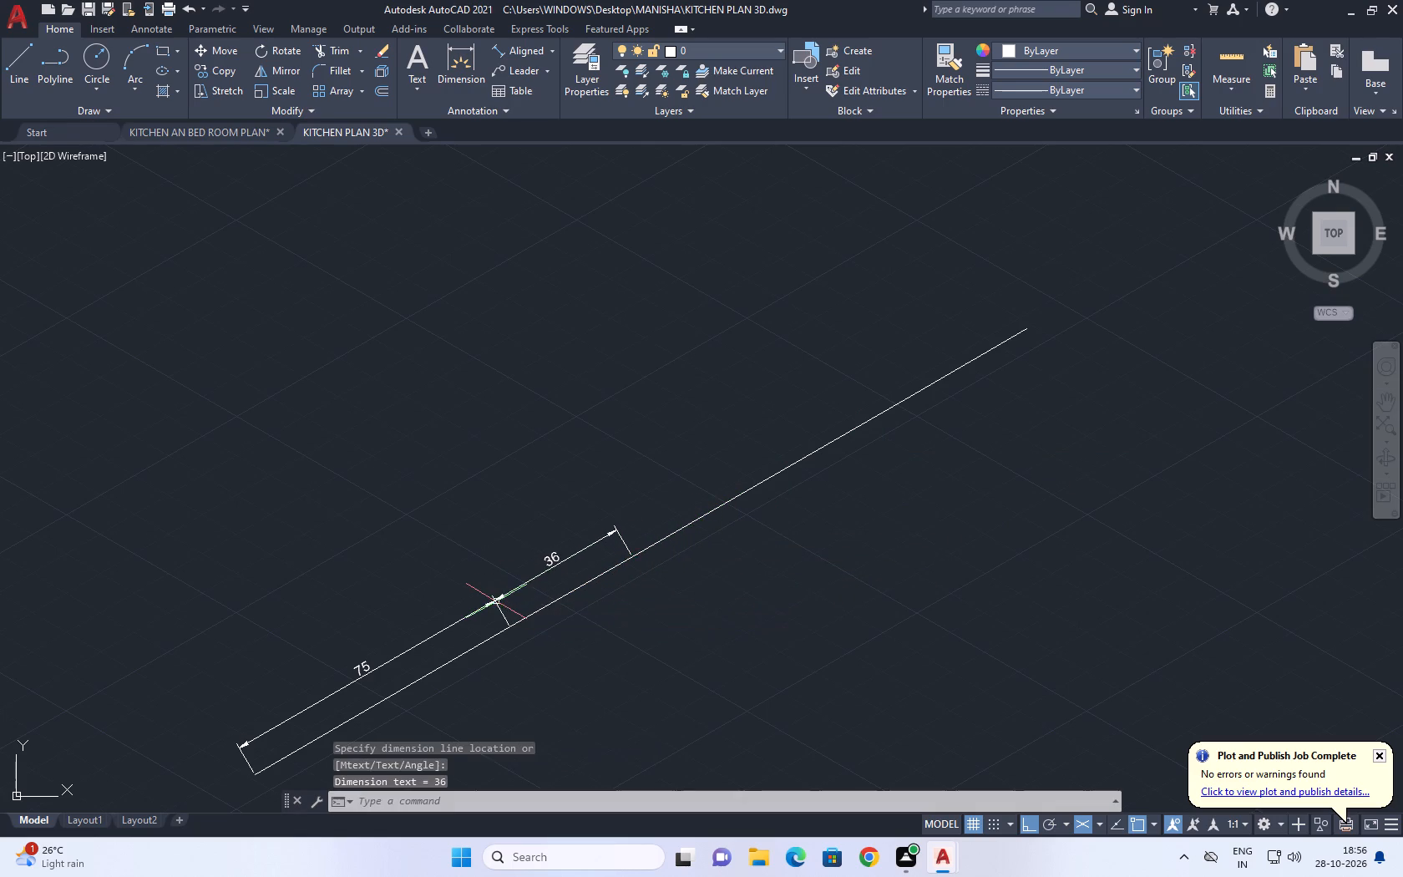
# Add an aligned dimension to the 80-unit segment, in line with the neighbouring 36 dimension.
pyautogui.moveTo(701, 525); pyautogui.dragTo(634, 591, button='middle')
pyautogui.press('space')
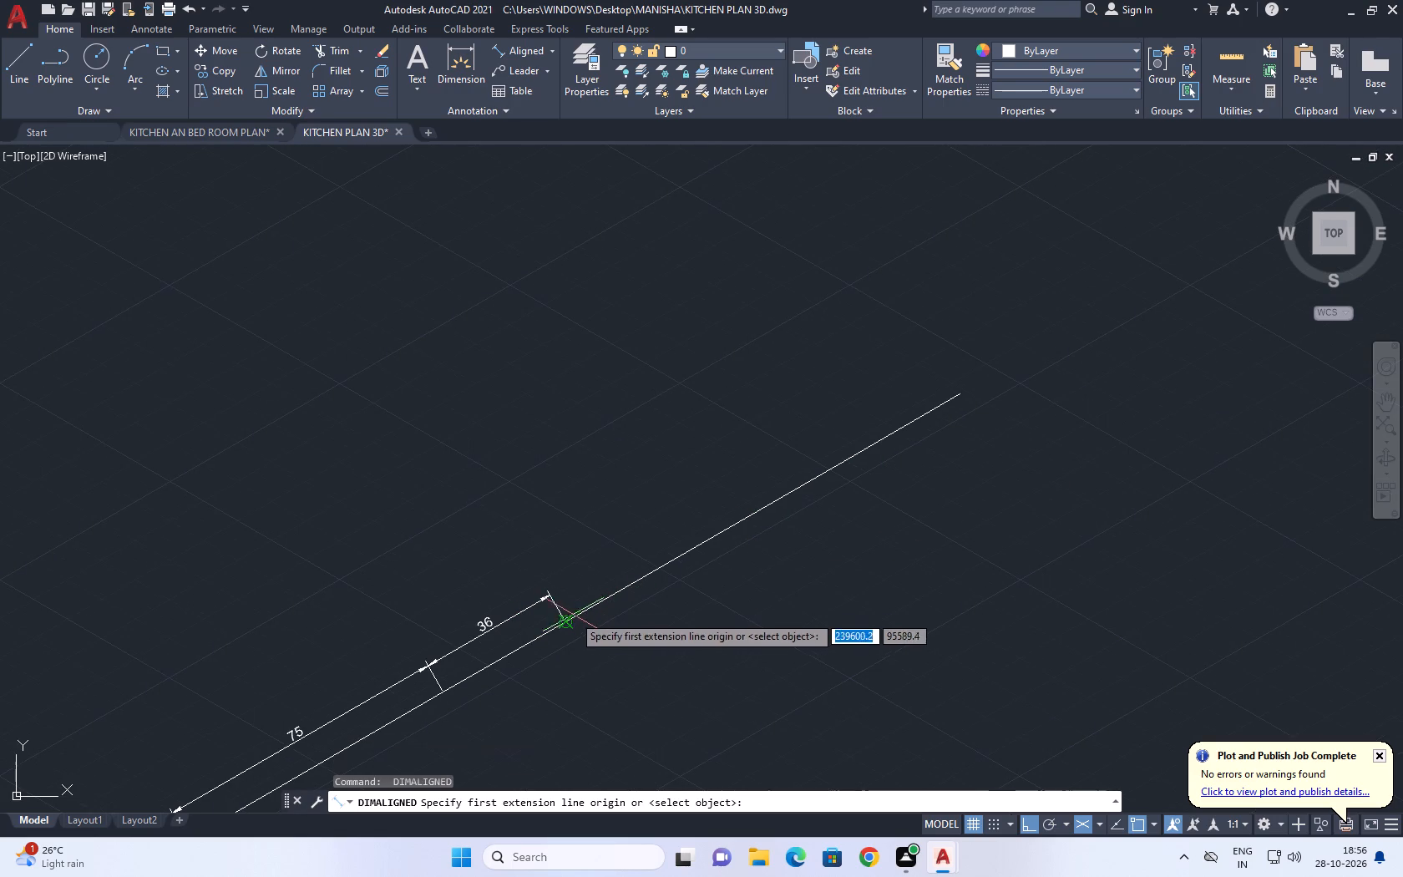
pyautogui.click(566, 621)
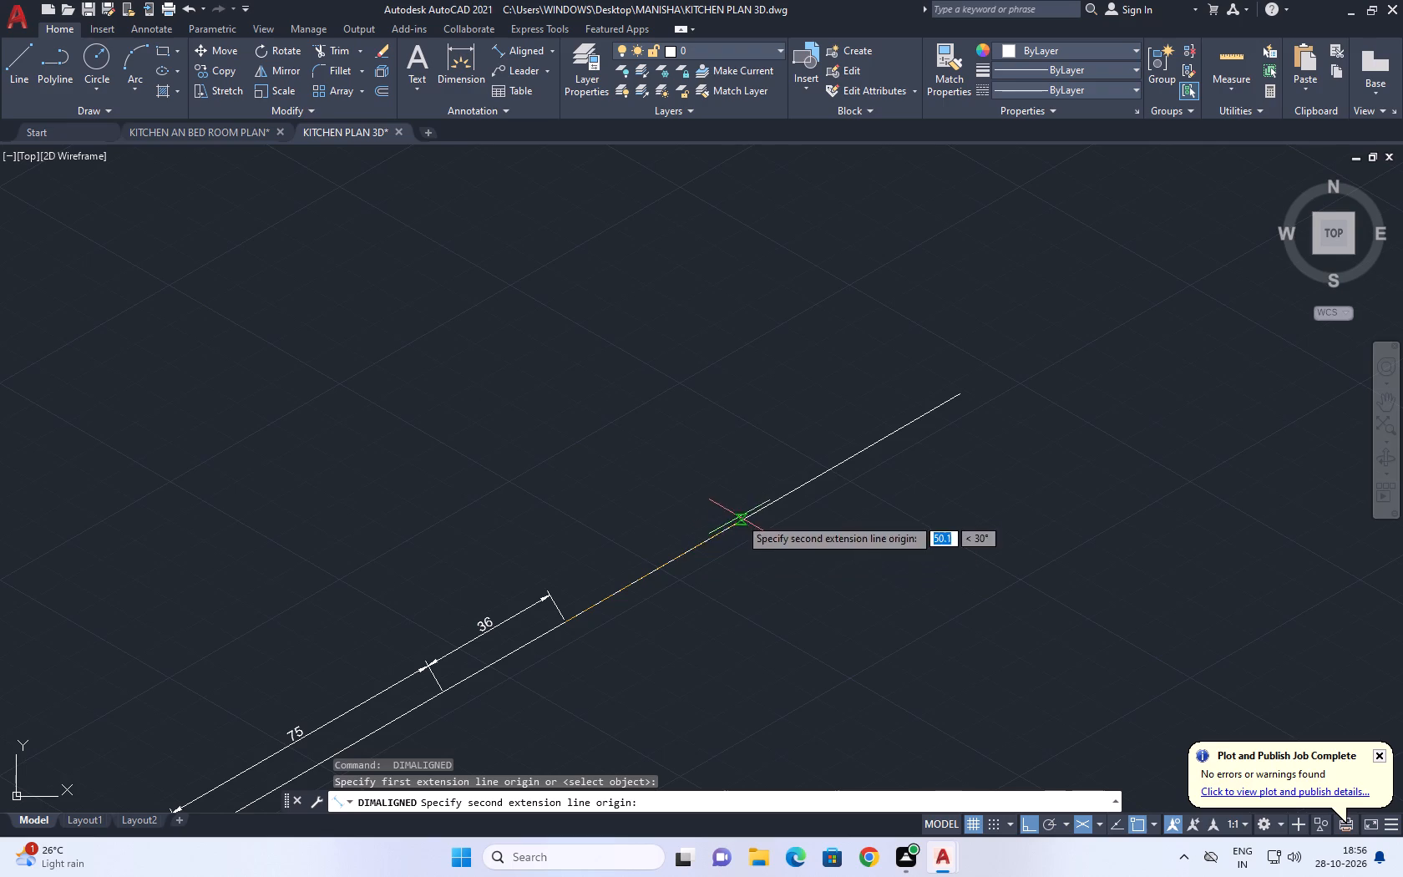
pyautogui.click(839, 463)
pyautogui.click(545, 593)
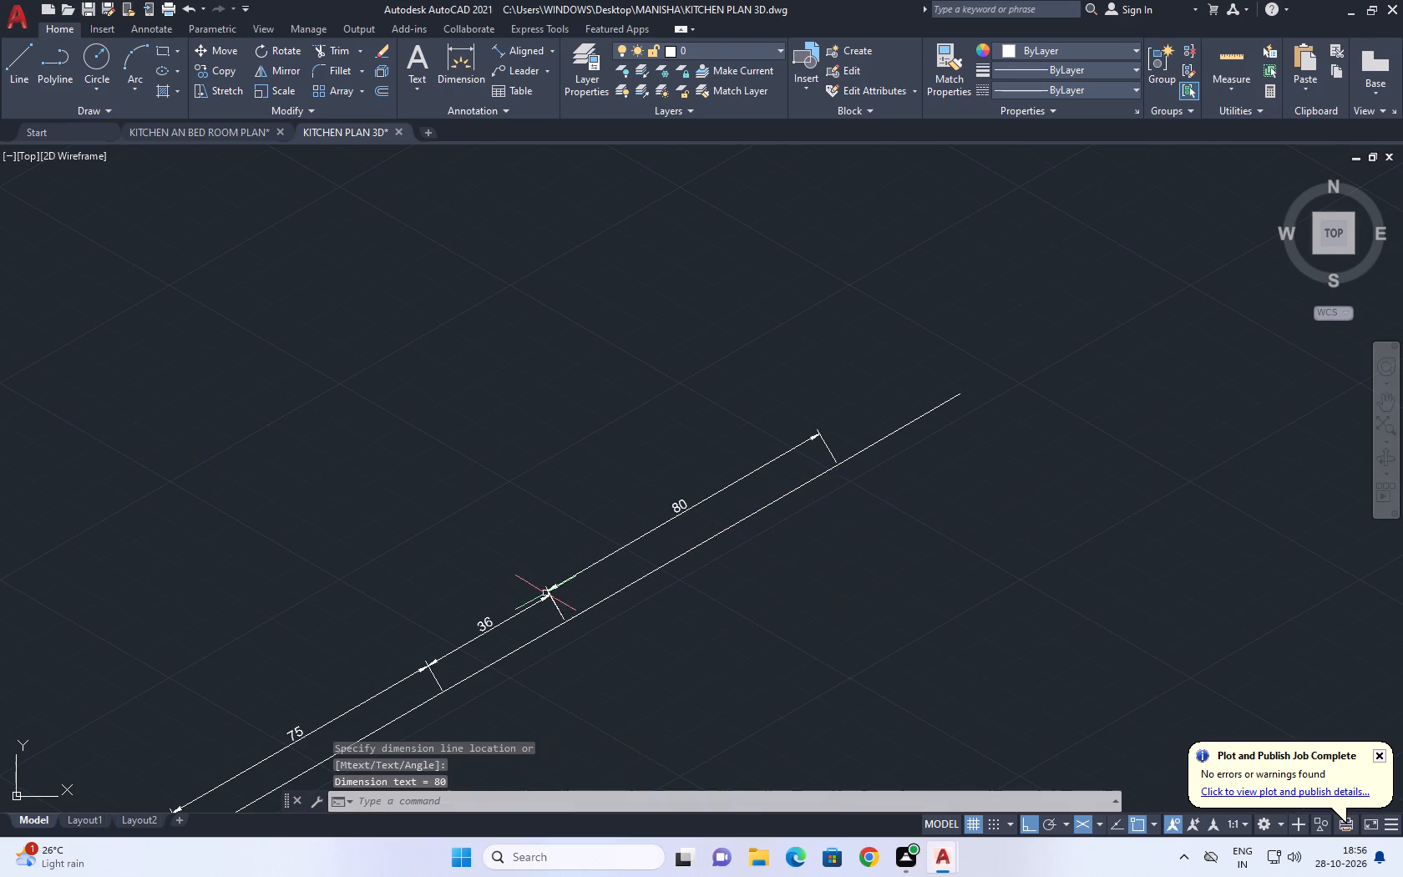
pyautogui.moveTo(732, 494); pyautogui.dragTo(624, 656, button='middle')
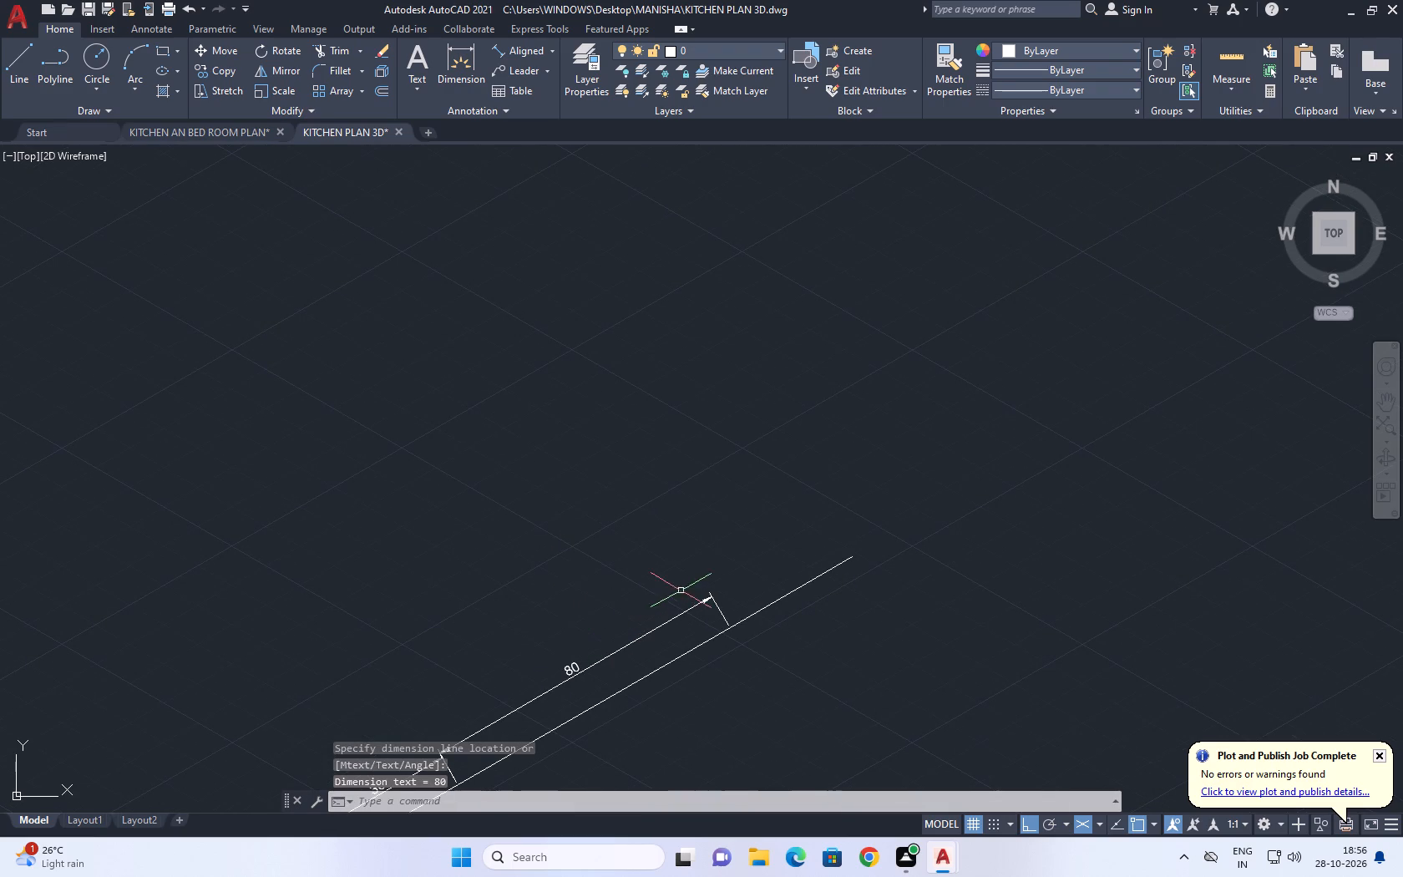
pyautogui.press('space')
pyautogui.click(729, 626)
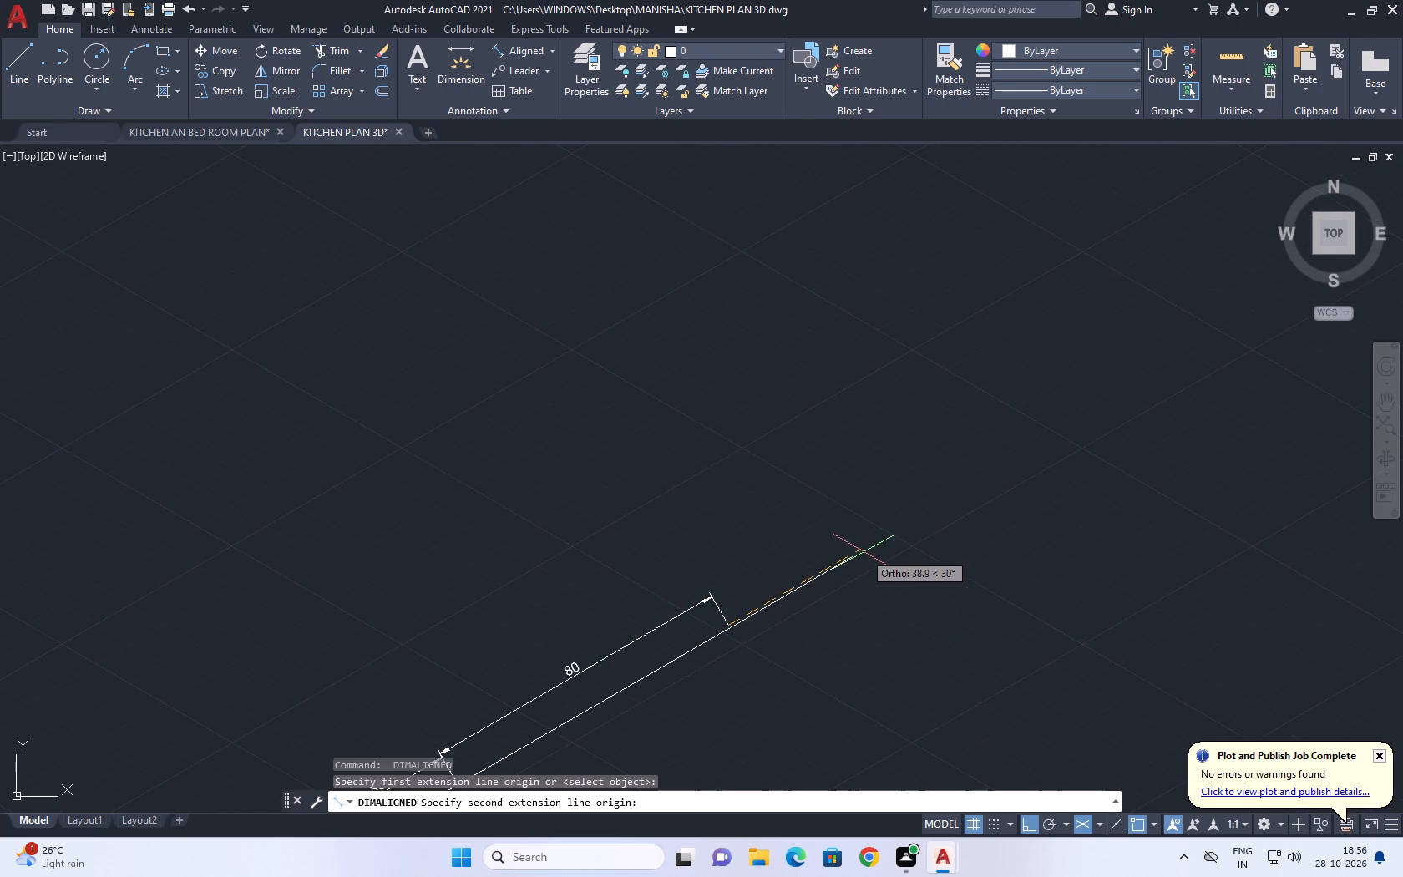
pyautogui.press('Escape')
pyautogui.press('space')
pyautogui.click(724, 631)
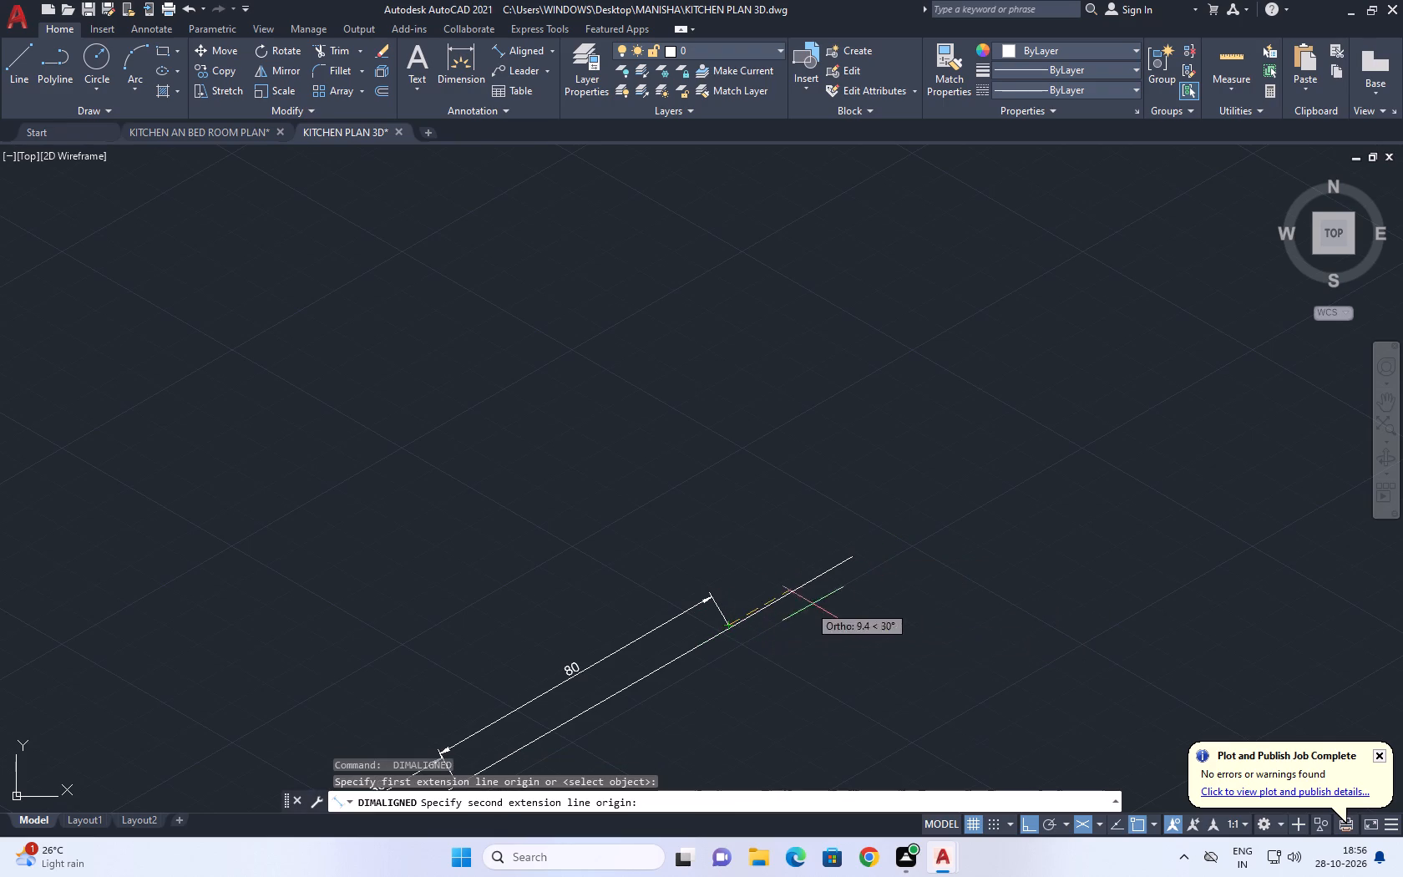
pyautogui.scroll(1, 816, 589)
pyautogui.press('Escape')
# Add an aligned dimension to the last 36-unit segment at the upper end, in line with the 80 dimension.
pyautogui.press('space')
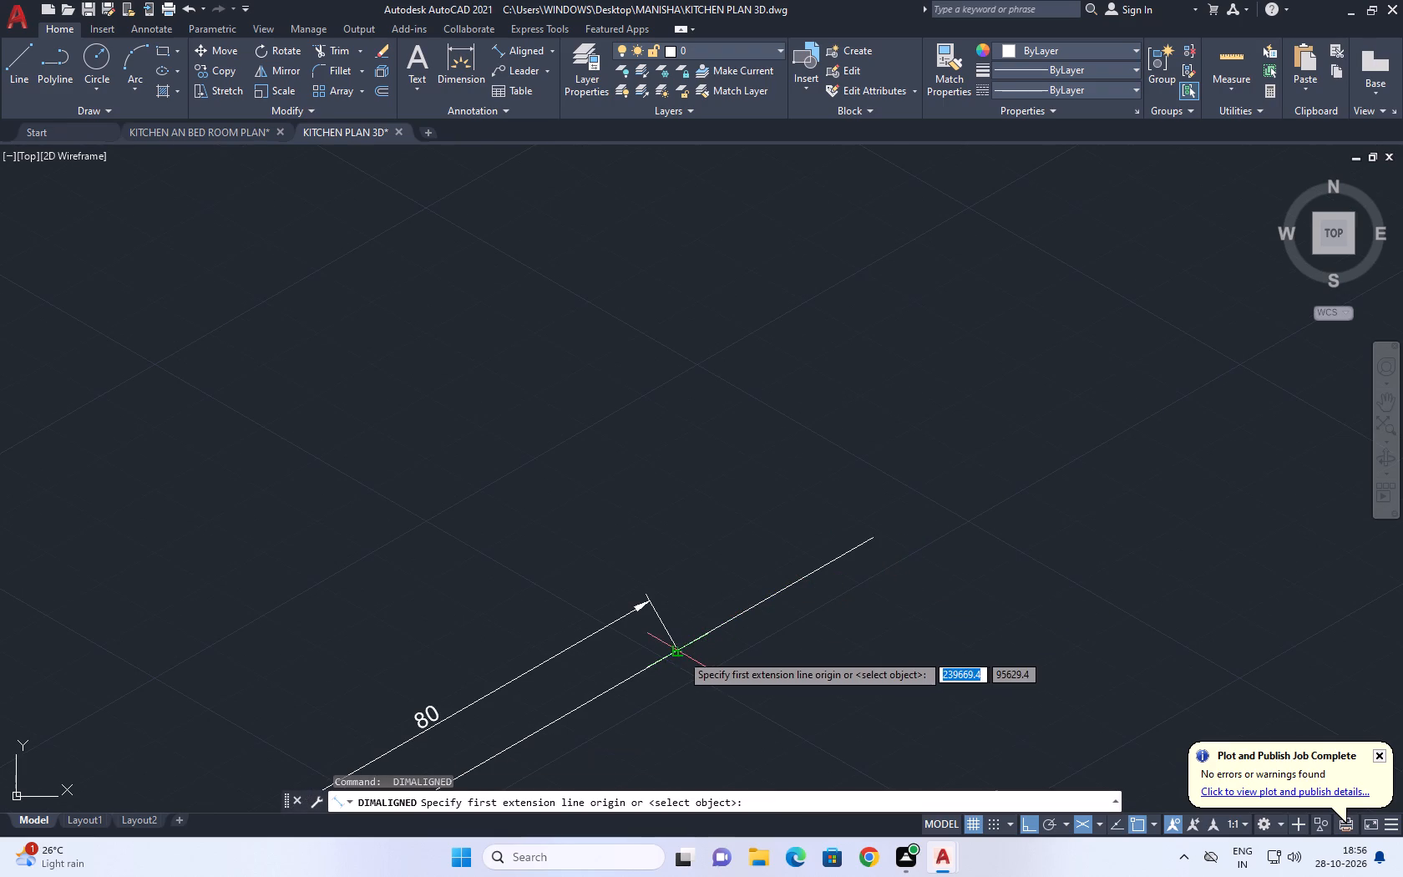
pyautogui.click(681, 653)
pyautogui.scroll(2, 855, 571)
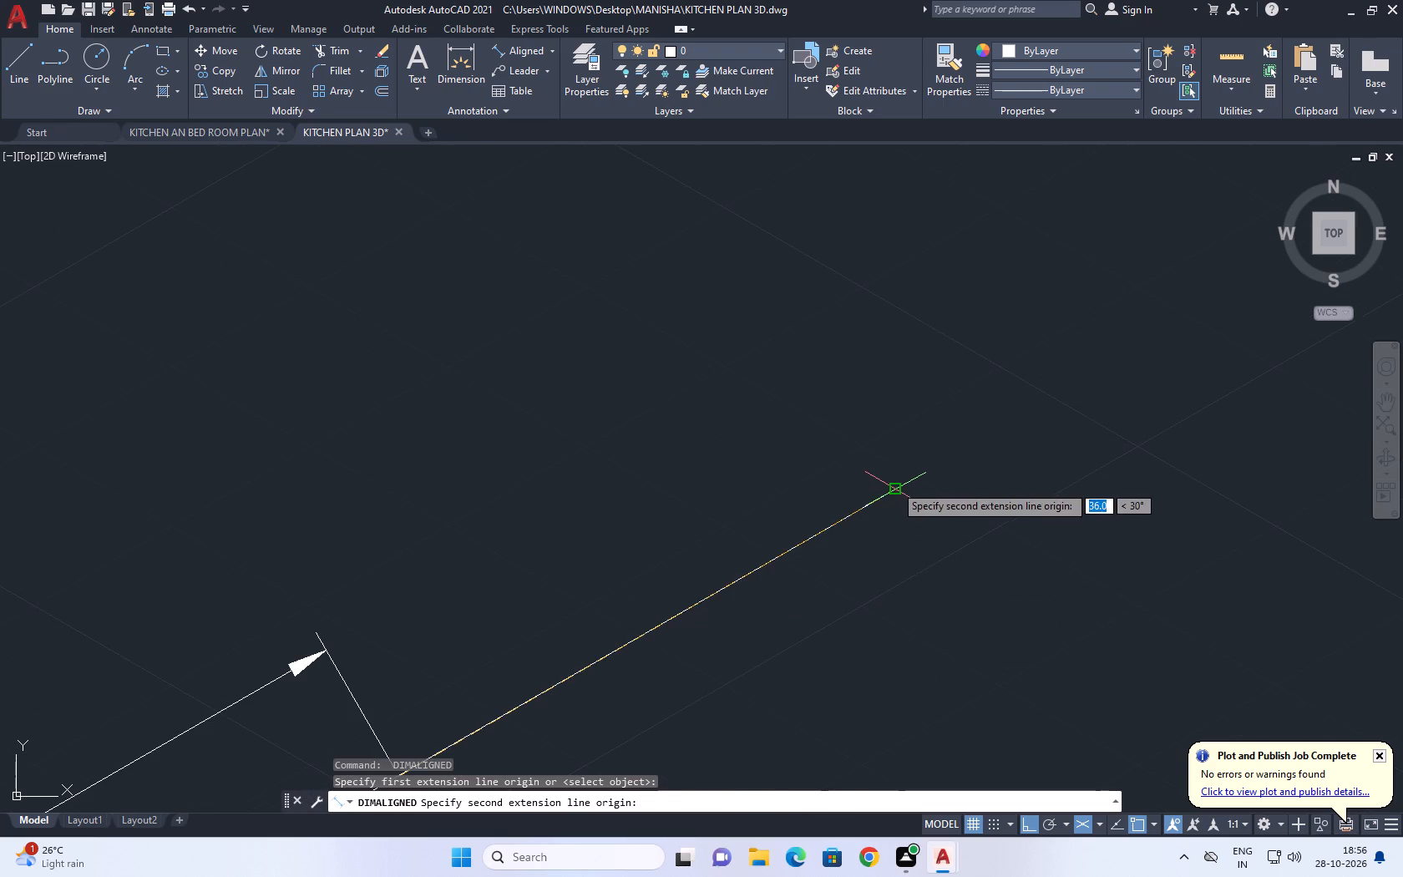
pyautogui.click(895, 485)
pyautogui.scroll(-2, 879, 480)
pyautogui.click(664, 549)
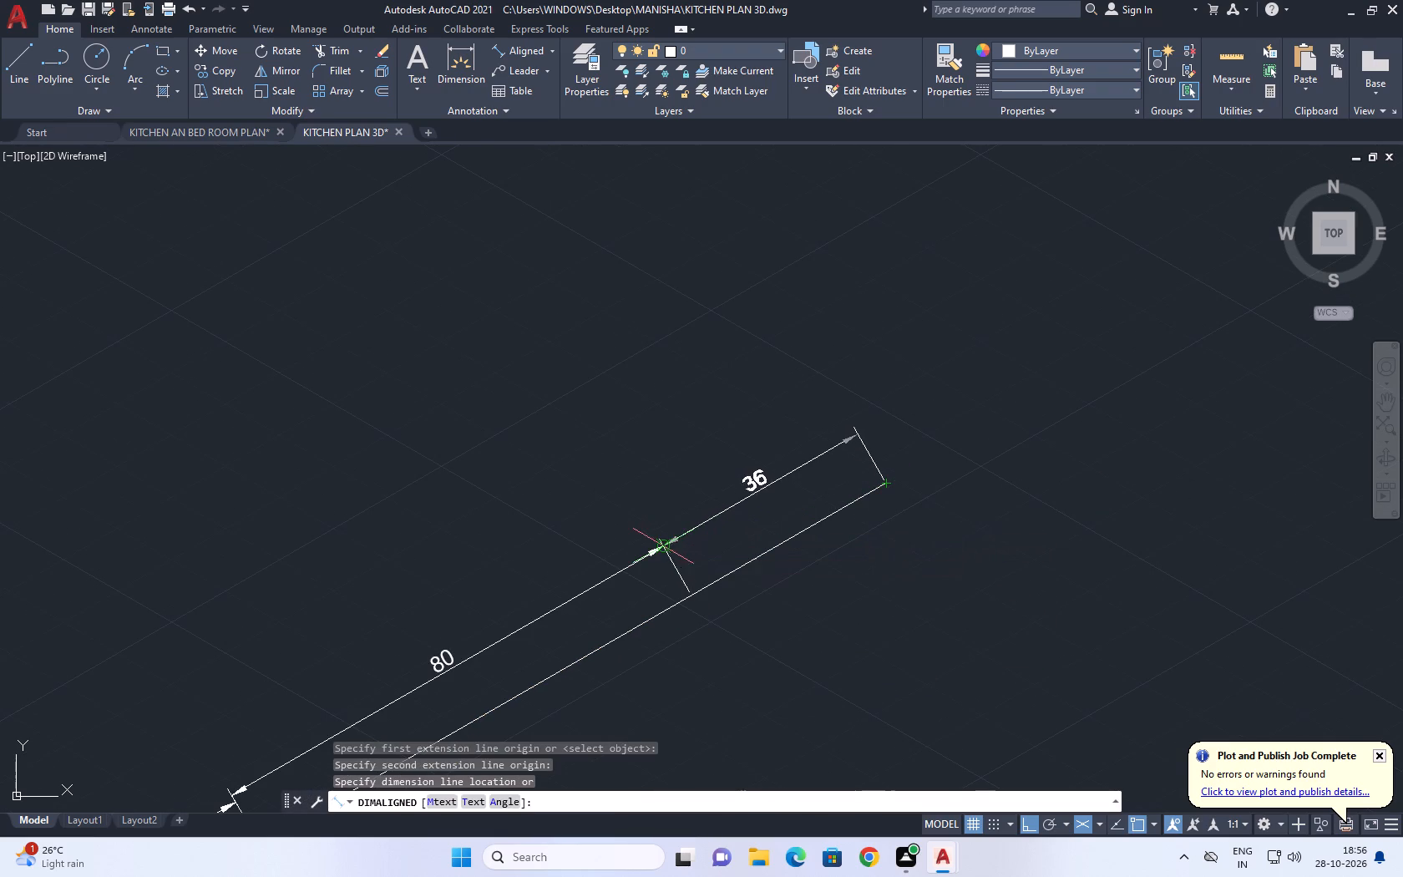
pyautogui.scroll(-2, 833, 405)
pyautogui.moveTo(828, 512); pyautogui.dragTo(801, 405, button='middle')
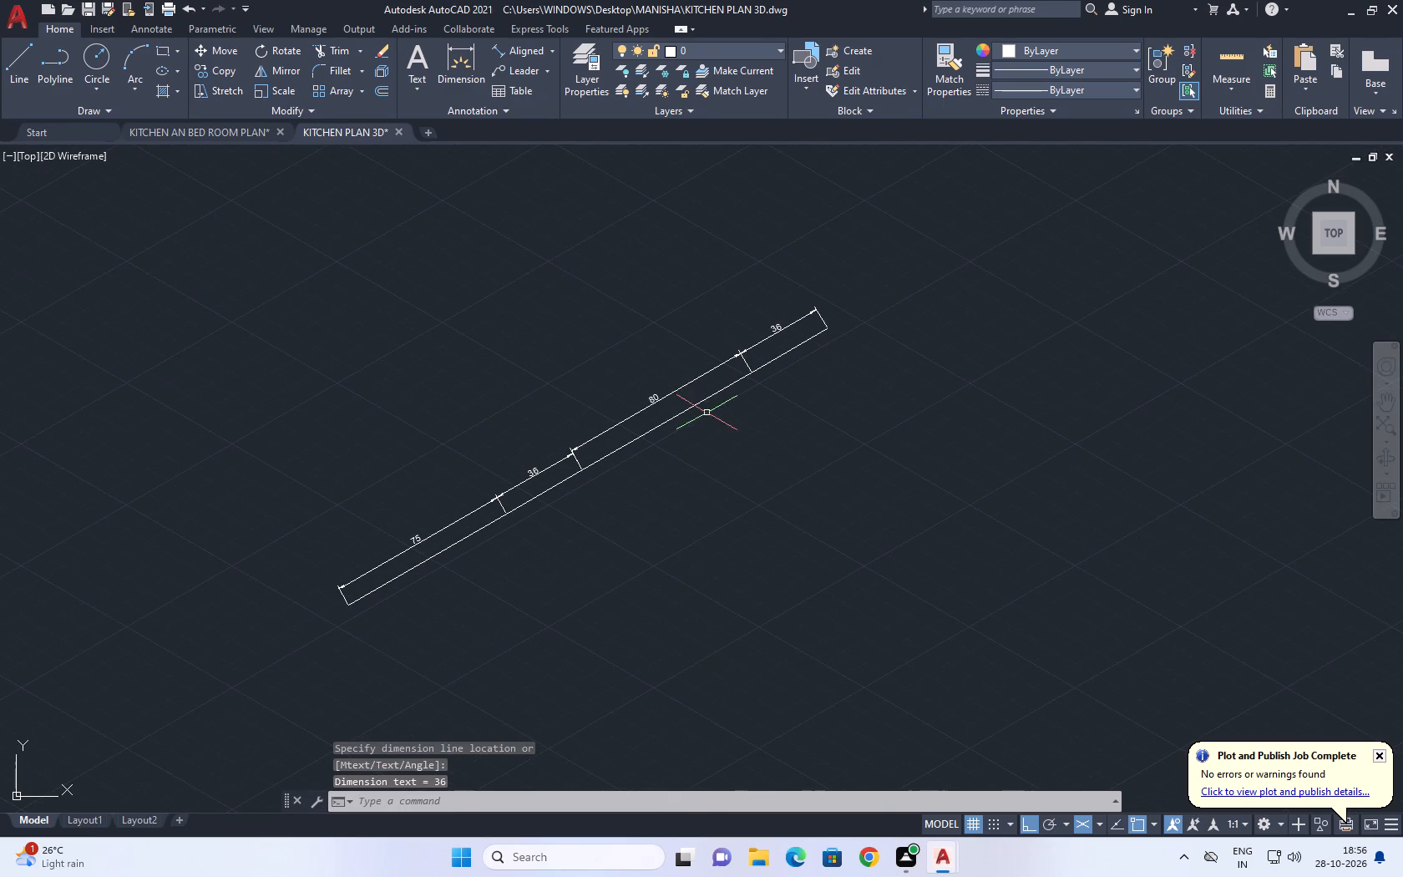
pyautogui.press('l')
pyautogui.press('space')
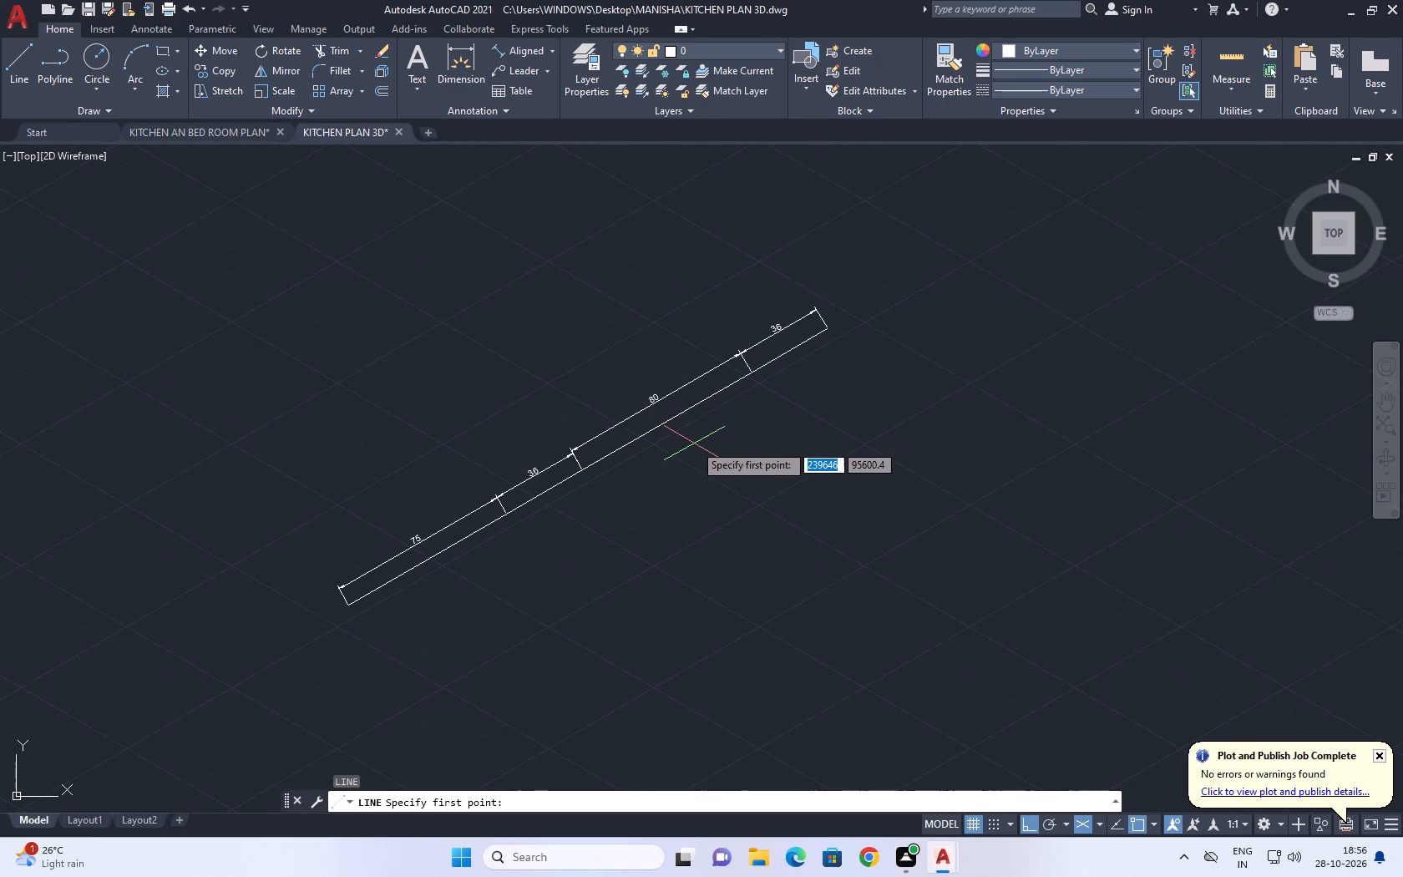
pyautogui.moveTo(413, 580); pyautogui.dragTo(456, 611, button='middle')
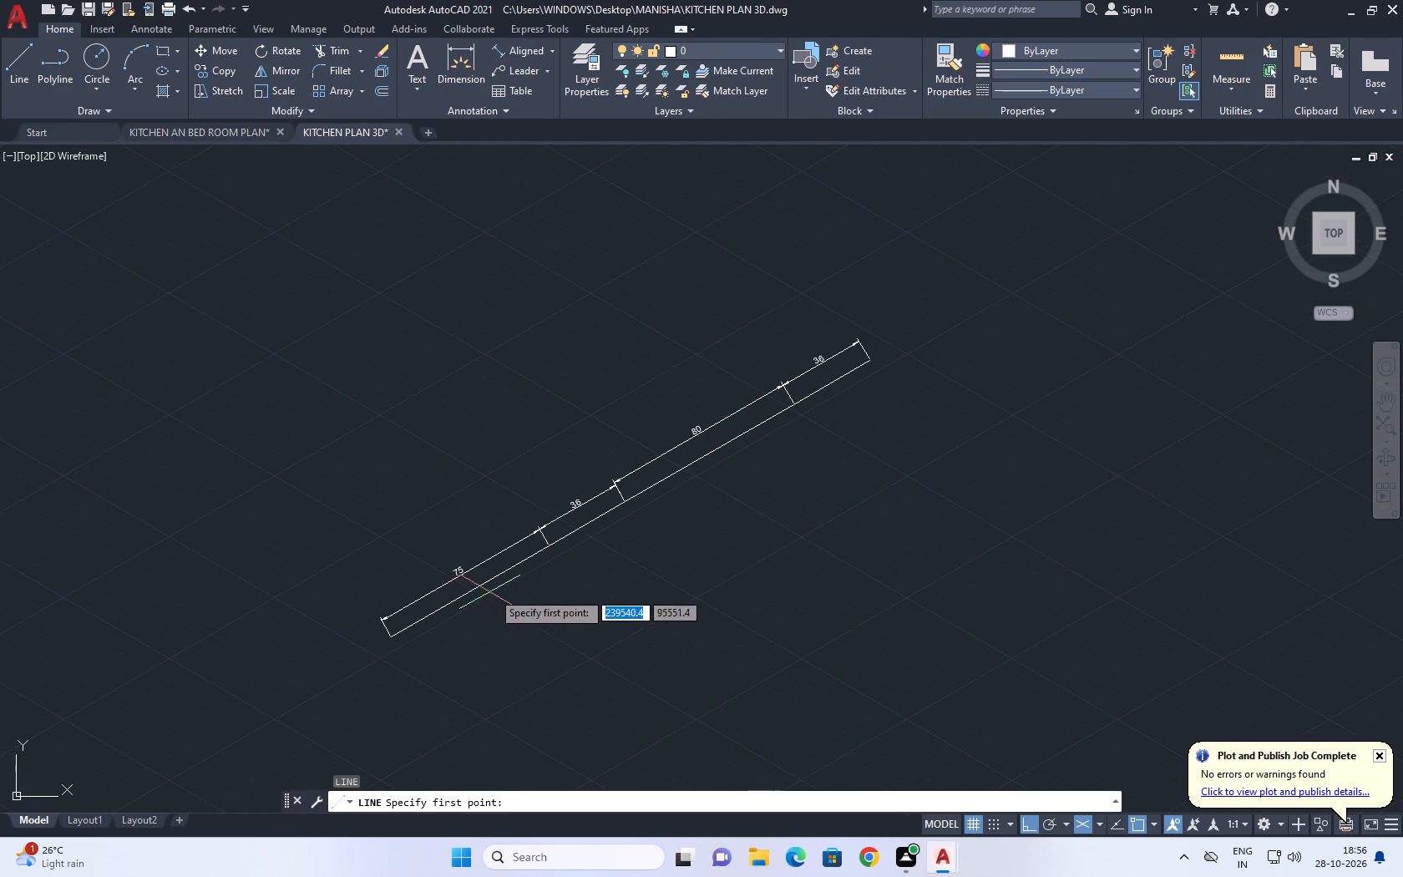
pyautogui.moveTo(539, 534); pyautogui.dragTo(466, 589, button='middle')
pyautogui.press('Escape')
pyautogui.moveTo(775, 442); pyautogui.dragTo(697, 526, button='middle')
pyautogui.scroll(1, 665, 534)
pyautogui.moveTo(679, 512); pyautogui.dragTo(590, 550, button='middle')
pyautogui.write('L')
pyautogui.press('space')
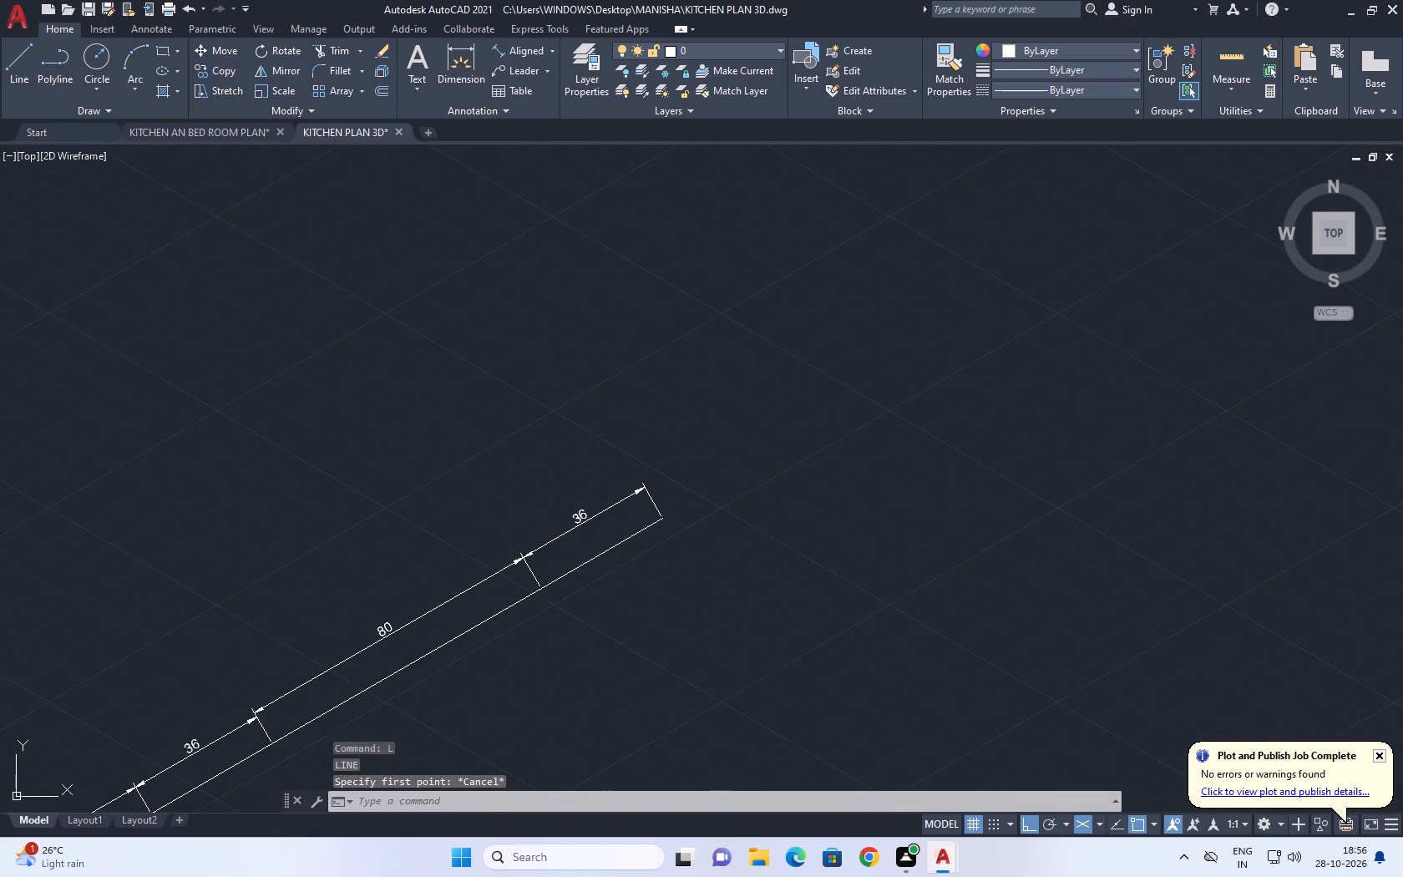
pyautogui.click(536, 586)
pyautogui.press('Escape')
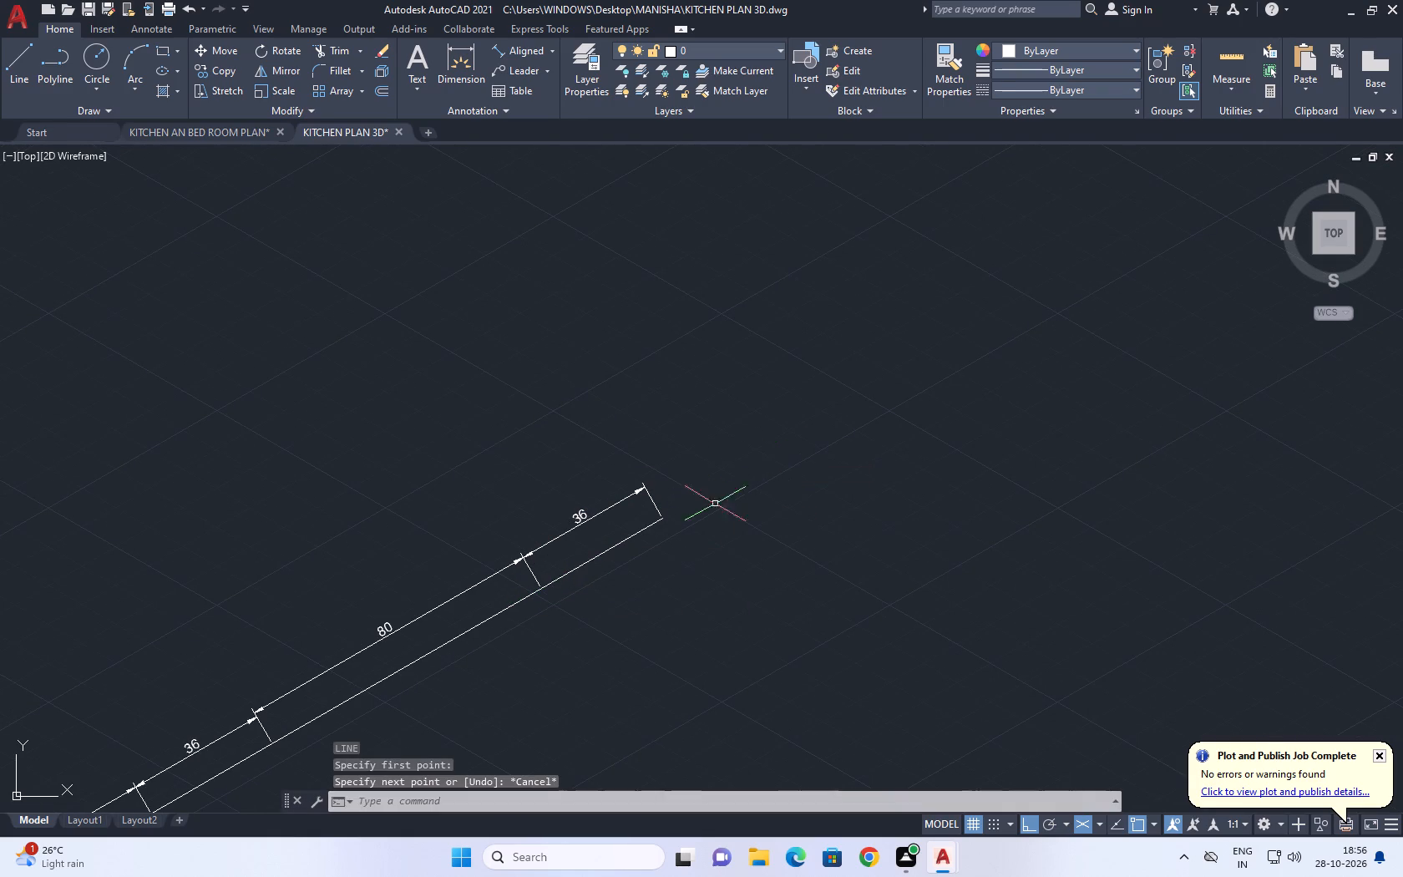
# Draw a 76-unit line in the 30° direction, starting where the 80-unit segment meets the last 36-unit segment.
pyautogui.press('space')
pyautogui.click(539, 594)
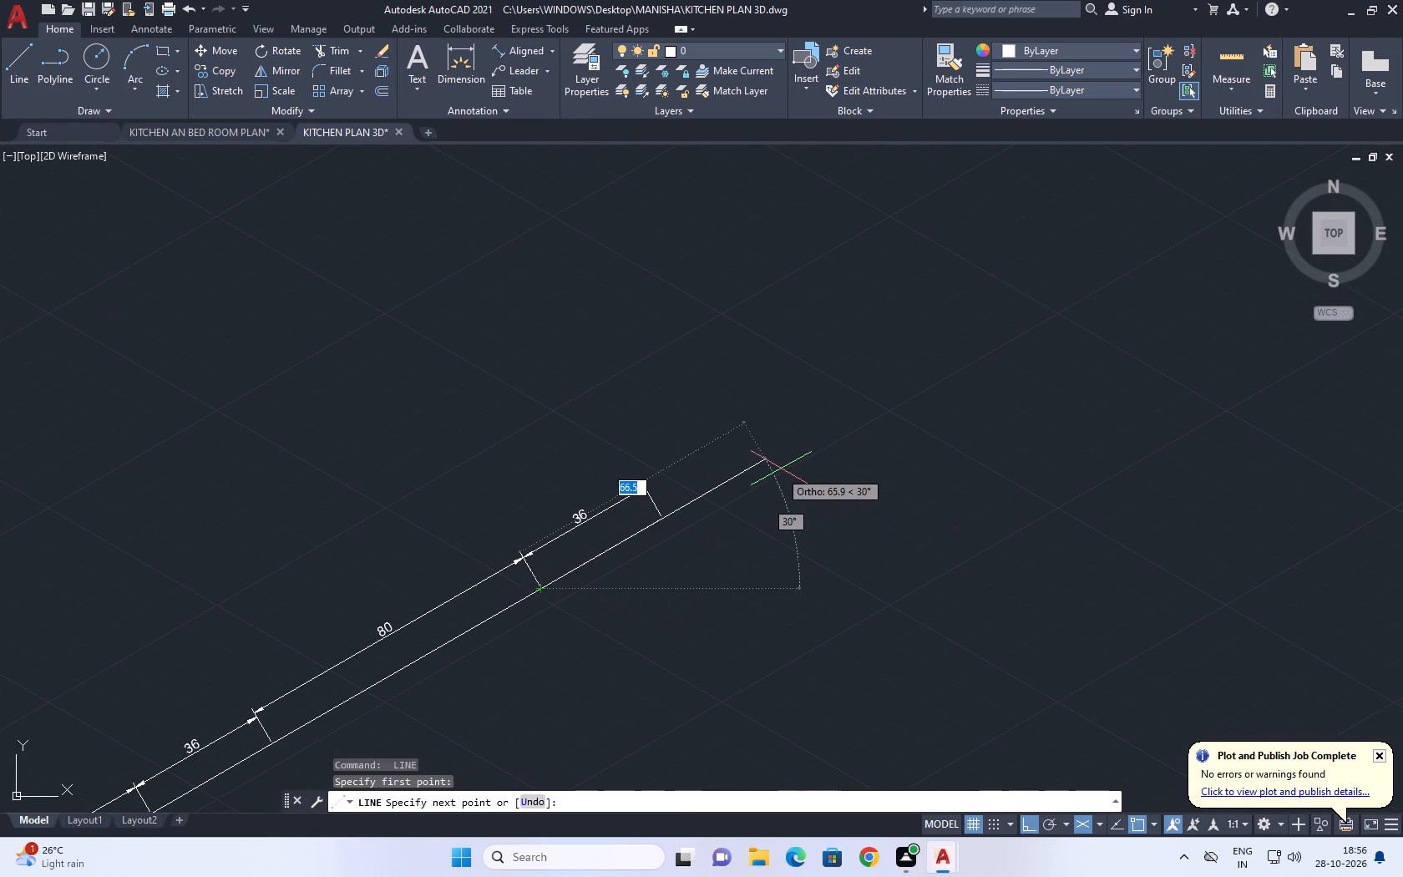
pyautogui.moveTo(782, 469); pyautogui.dragTo(671, 605, button='middle')
pyautogui.press('7')
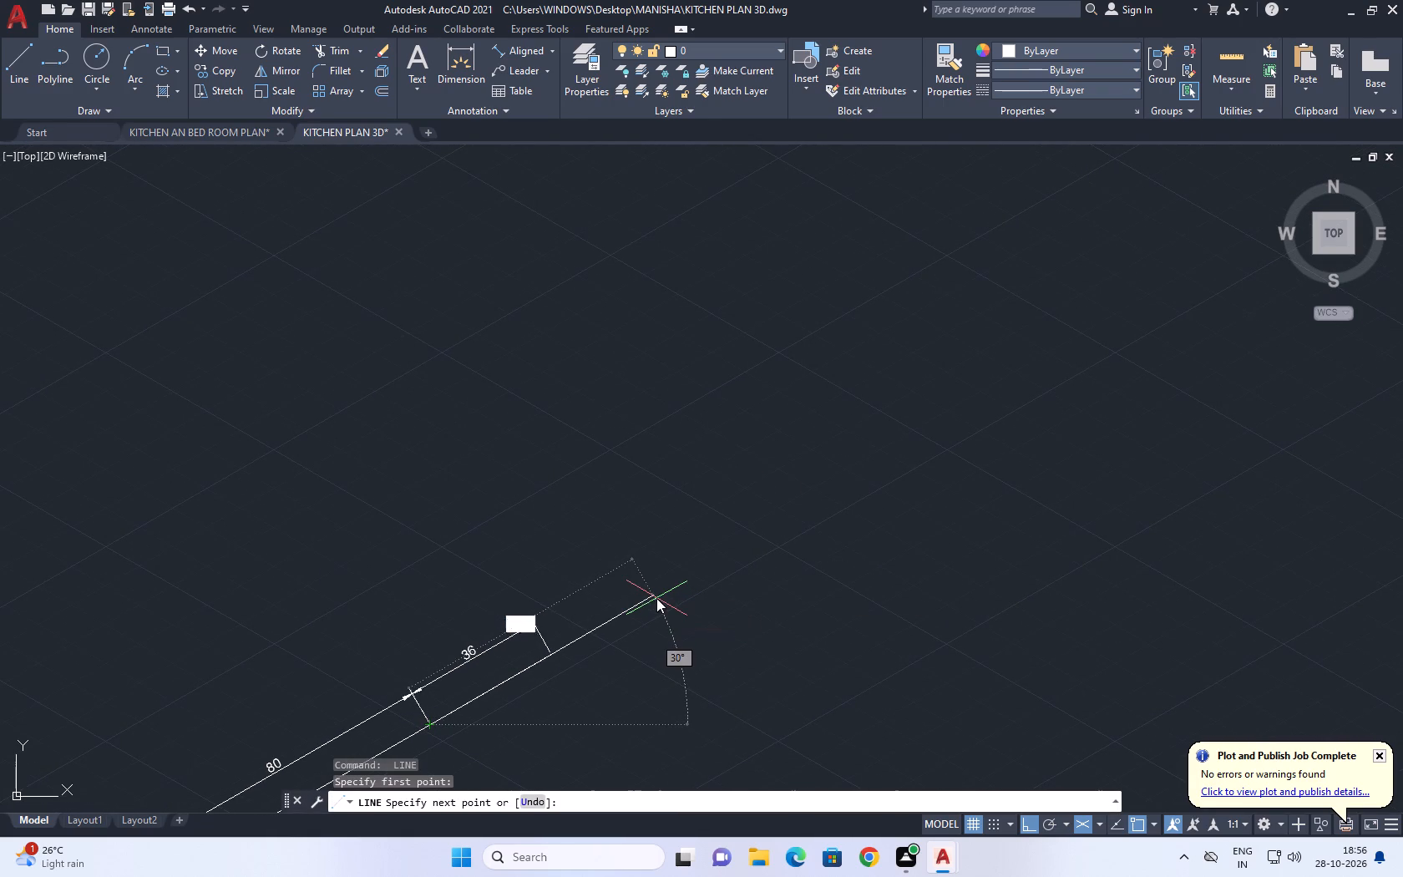
pyautogui.press('6')
pyautogui.press('space')
# Continue from the end of the 76-unit line with a freehand-length wall line along 330°, and end the Line command.
pyautogui.scroll(-3, 671, 613)
pyautogui.moveTo(694, 606); pyautogui.dragTo(661, 488, button='middle')
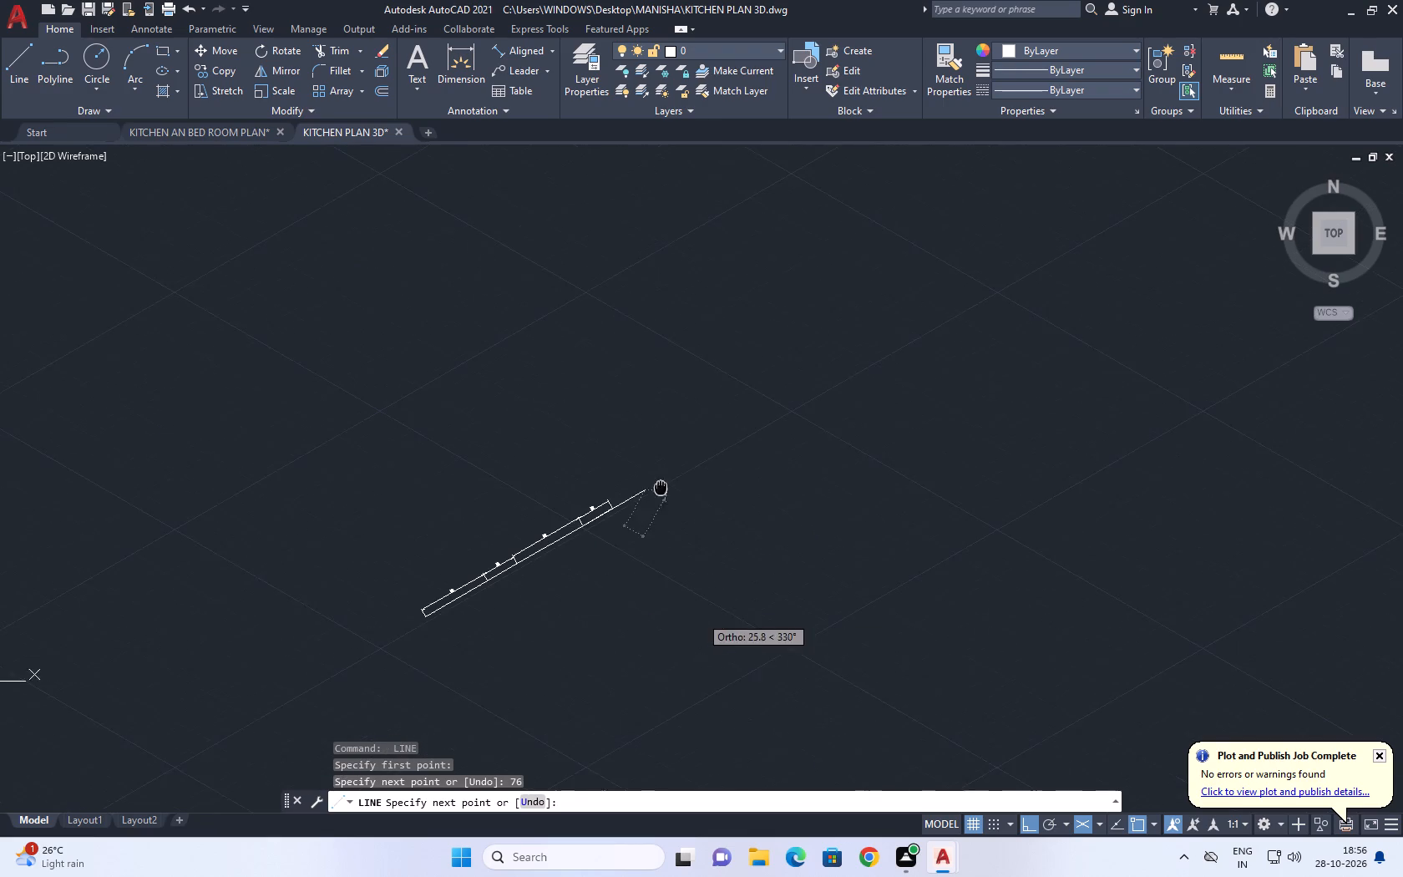
pyautogui.moveTo(699, 551); pyautogui.dragTo(711, 519, button='middle')
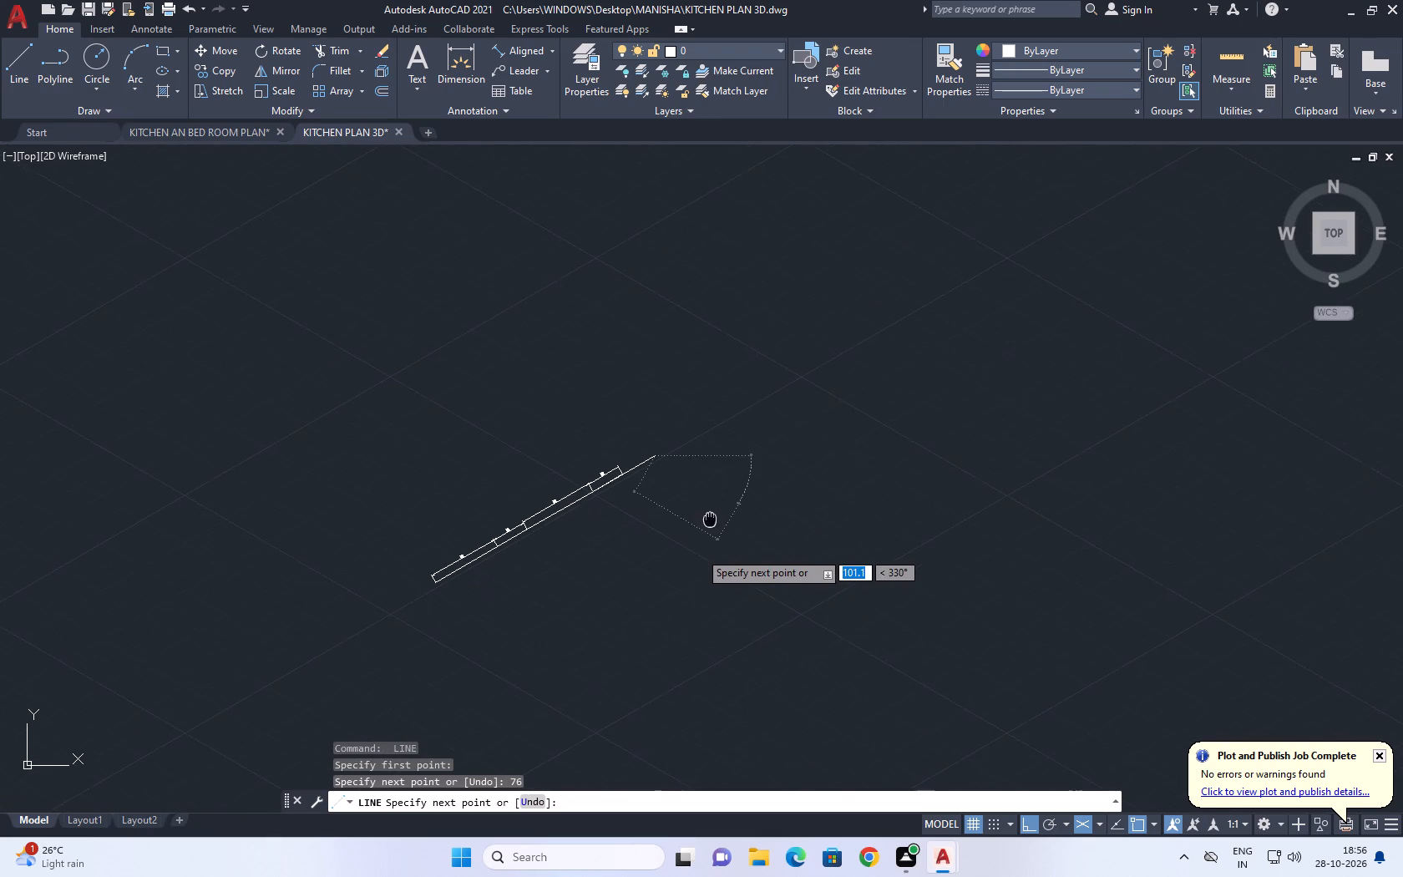
pyautogui.moveTo(711, 519); pyautogui.dragTo(712, 517, button='middle')
pyautogui.click(743, 520)
pyautogui.press('Escape')
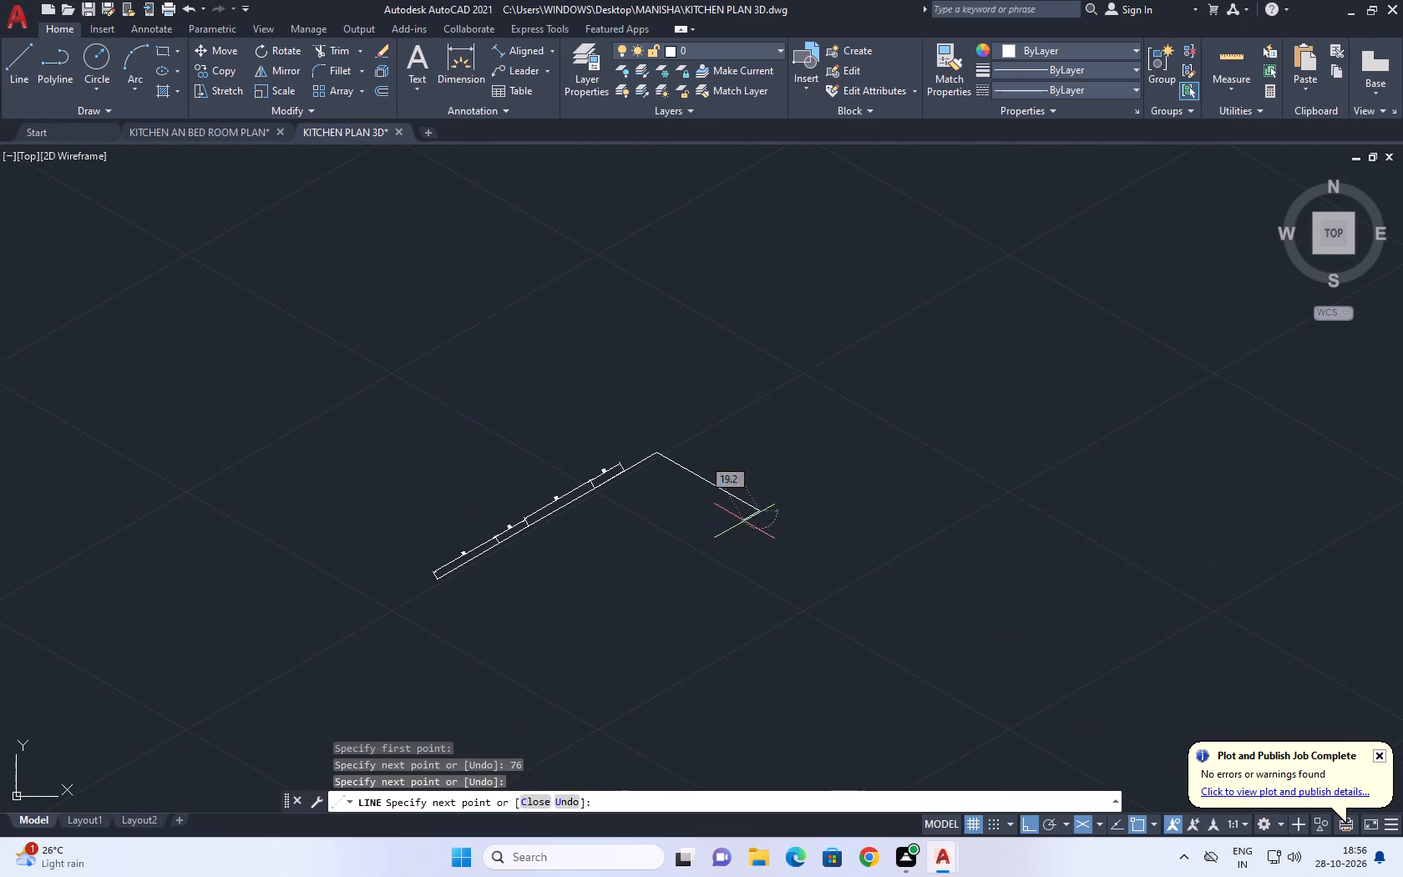
# Start a line at the lower end of the 75-unit segment and draw a 10-unit wall-thickness edge along 330°.
pyautogui.scroll(2, 458, 576)
pyautogui.moveTo(428, 582); pyautogui.dragTo(508, 562, button='middle')
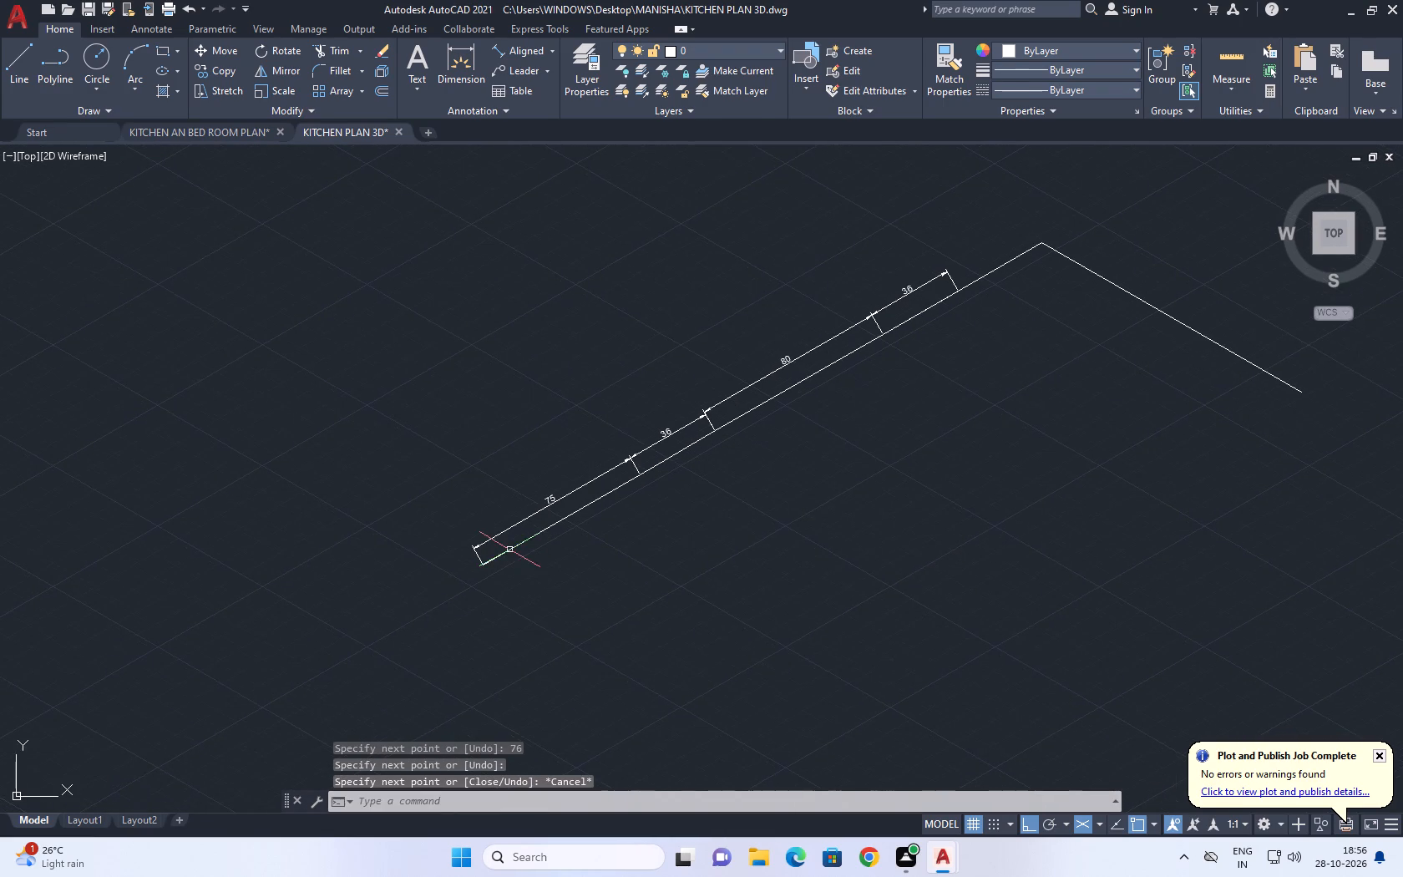
pyautogui.write('L')
pyautogui.press('space')
pyautogui.scroll(1, 484, 570)
pyautogui.click(484, 569)
pyautogui.scroll(-1, 487, 644)
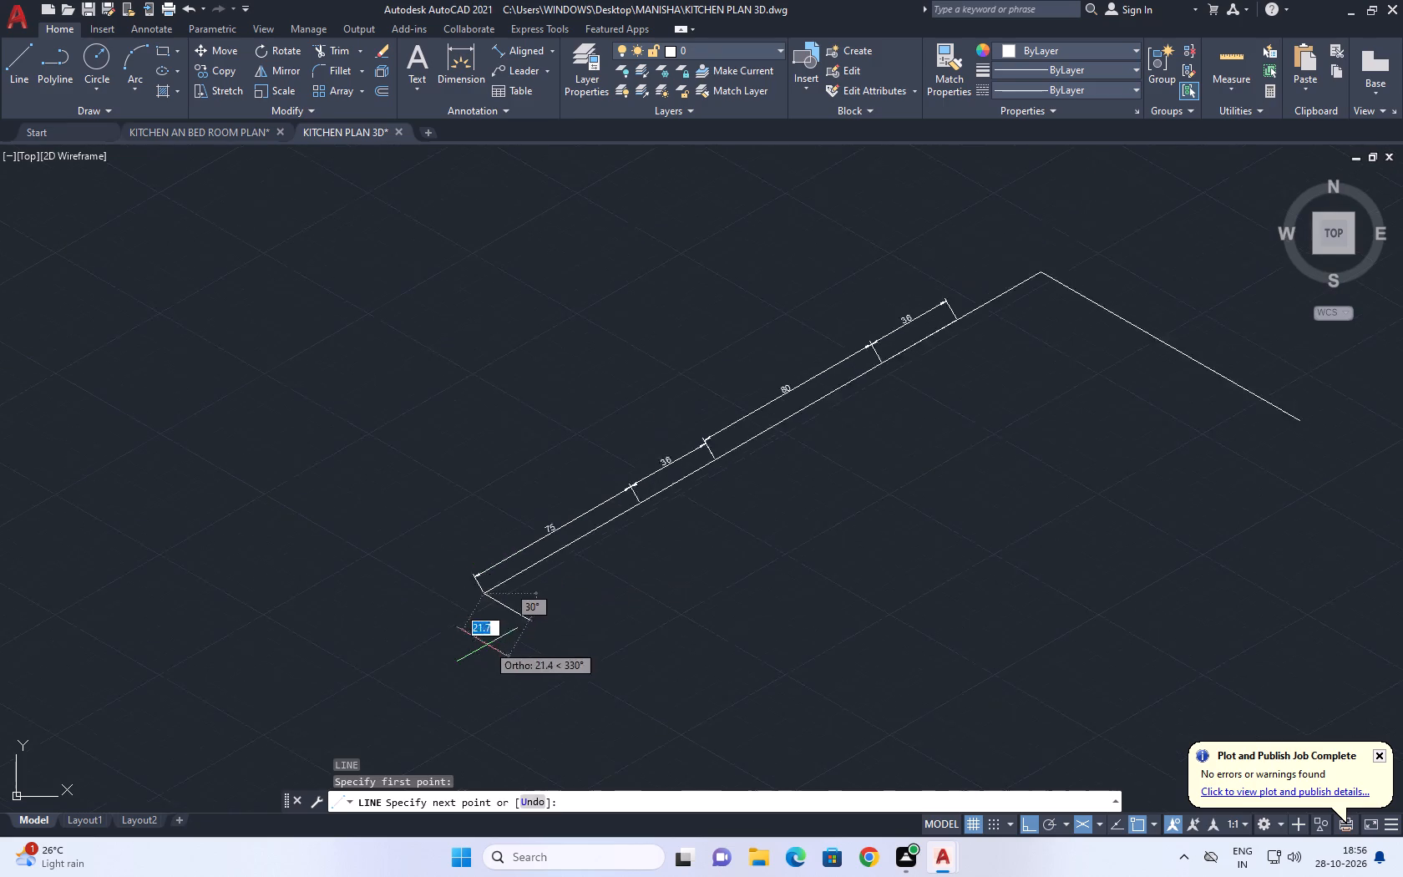
pyautogui.scroll(-1, 487, 648)
pyautogui.moveTo(490, 679); pyautogui.dragTo(645, 545, button='middle')
pyautogui.middleClick(647, 541)
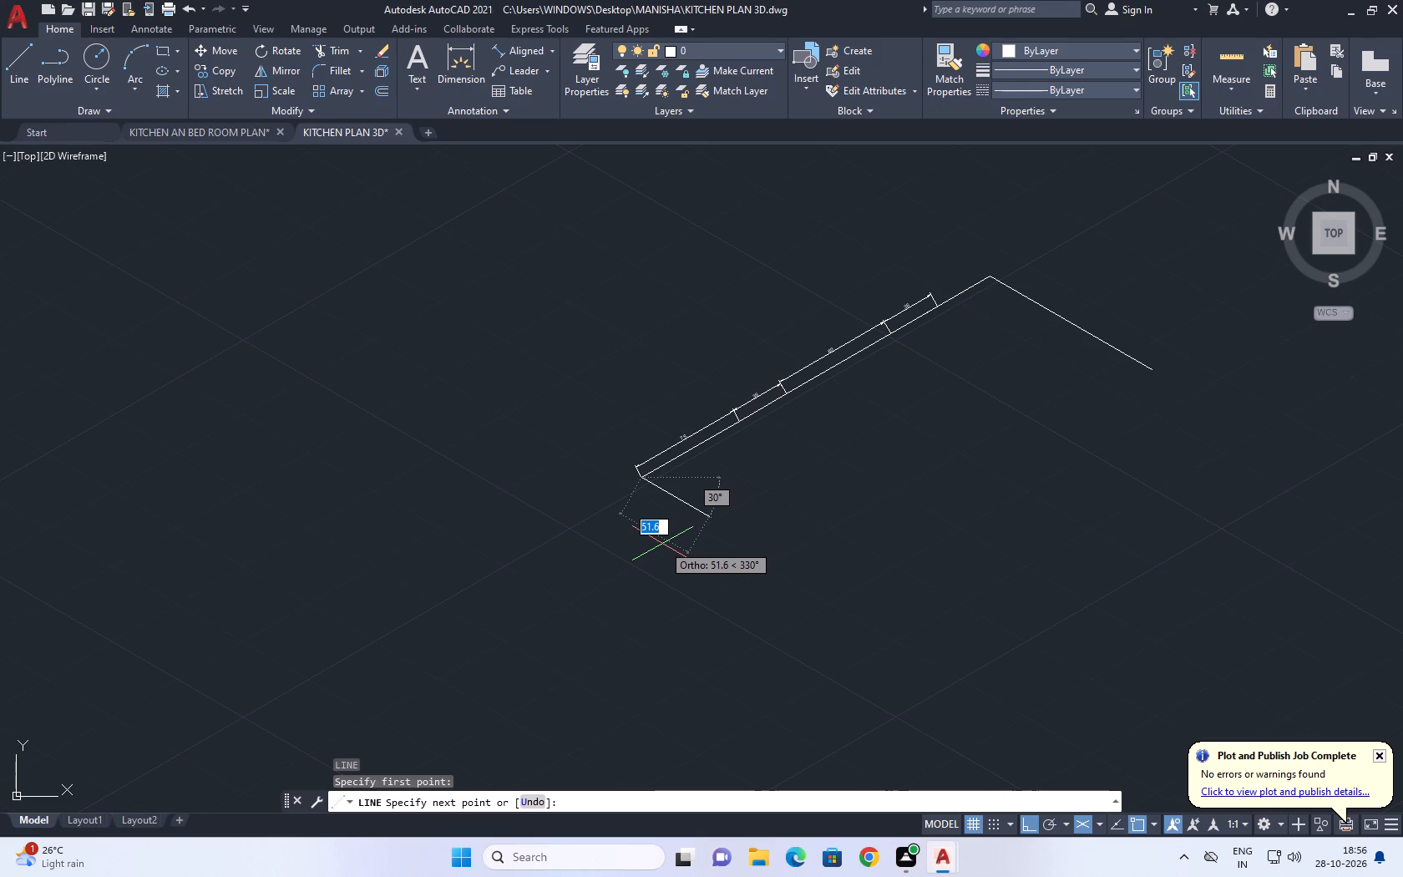
pyautogui.scroll(2, 676, 498)
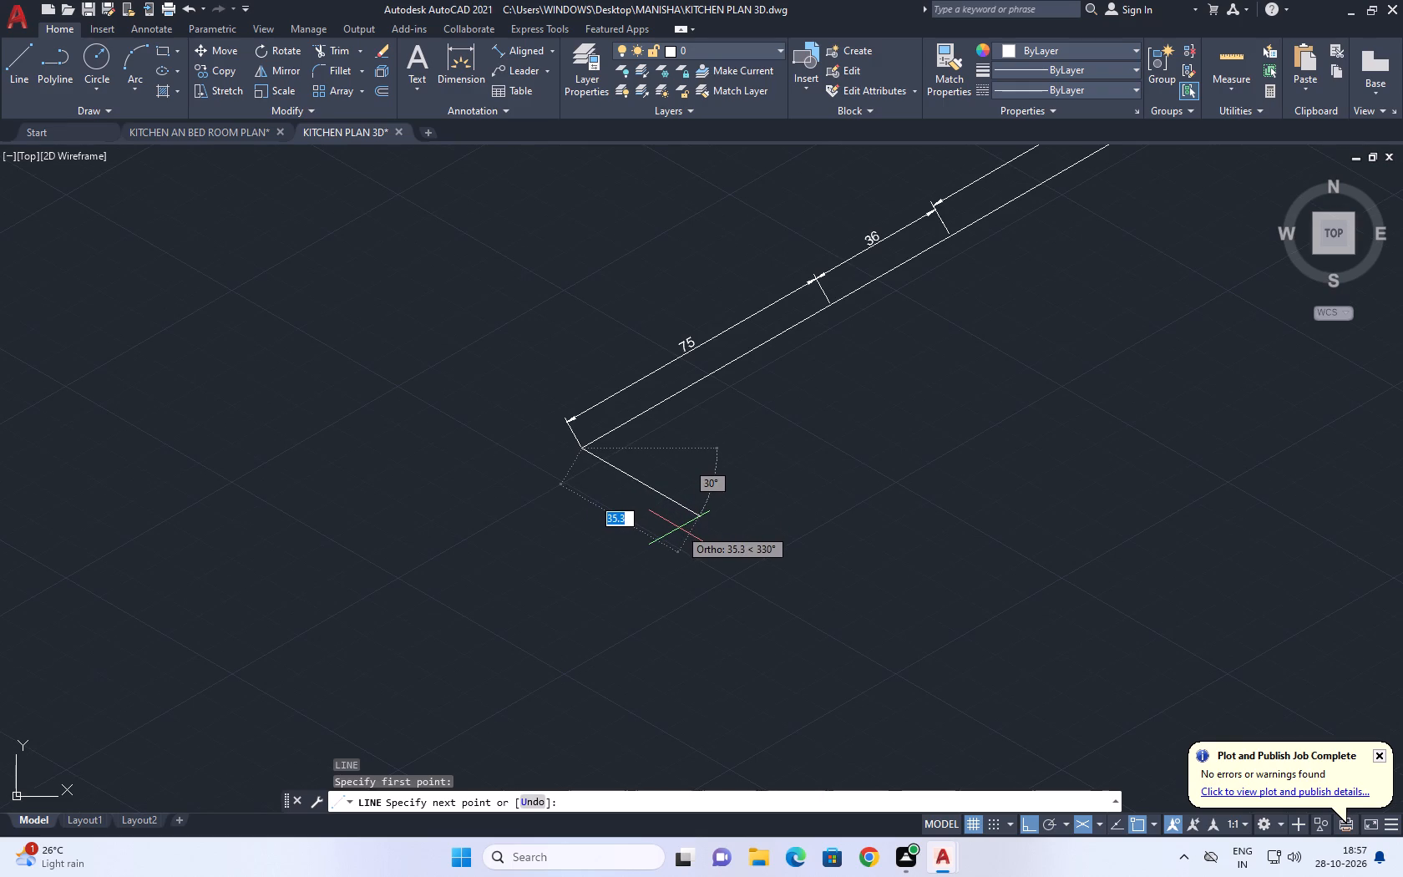
pyautogui.write('10')
pyautogui.press('Return')
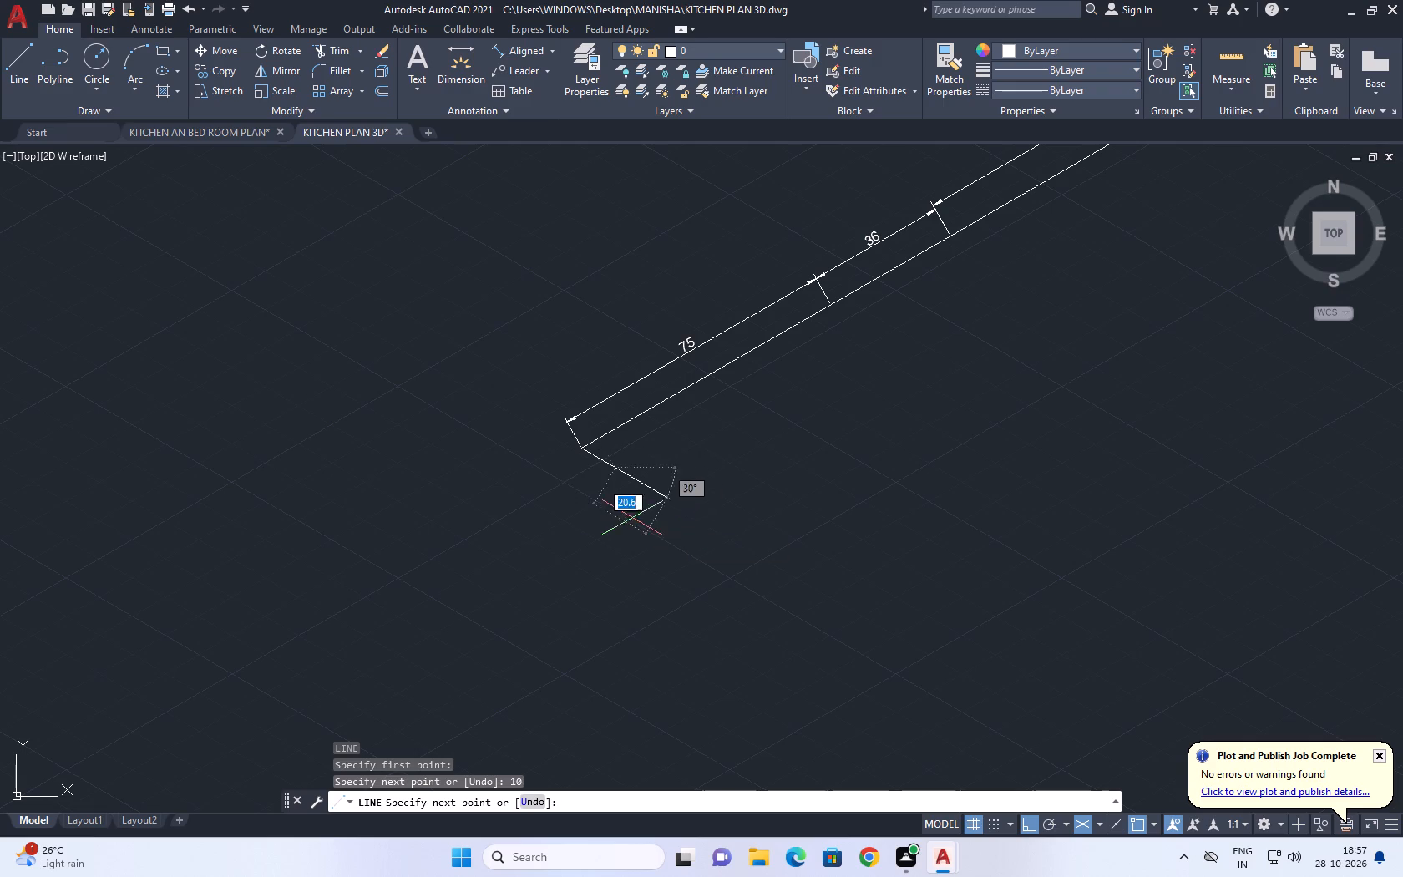
# Continue with an inner wall line along 30°, running slightly past the 330° wall line, and end the Line command.
pyautogui.moveTo(808, 413); pyautogui.dragTo(667, 556, button='middle')
pyautogui.scroll(-1, 619, 558)
pyautogui.scroll(-1, 741, 479)
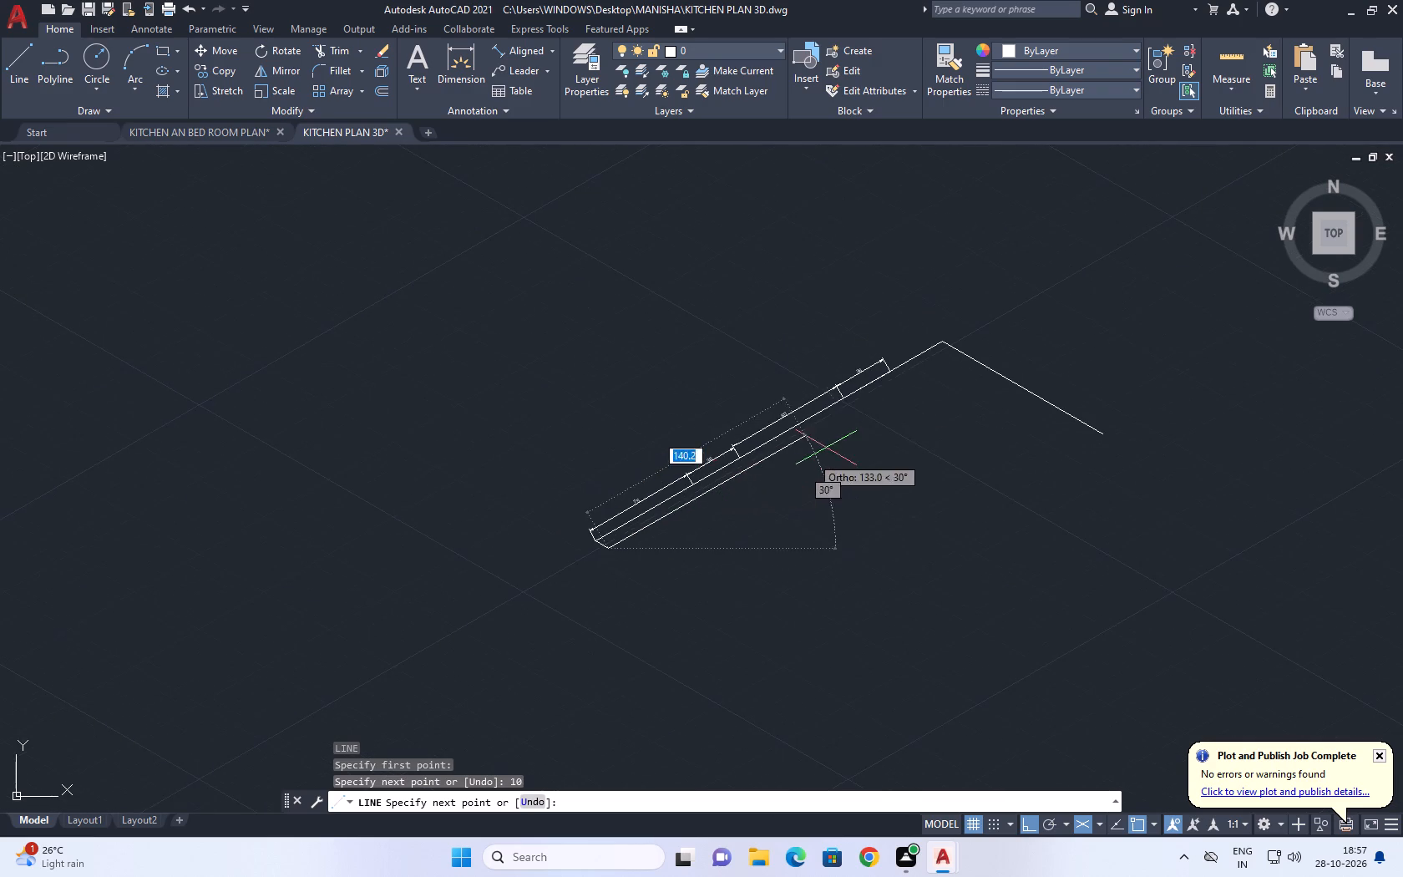
pyautogui.scroll(2, 925, 358)
pyautogui.scroll(1, 1004, 349)
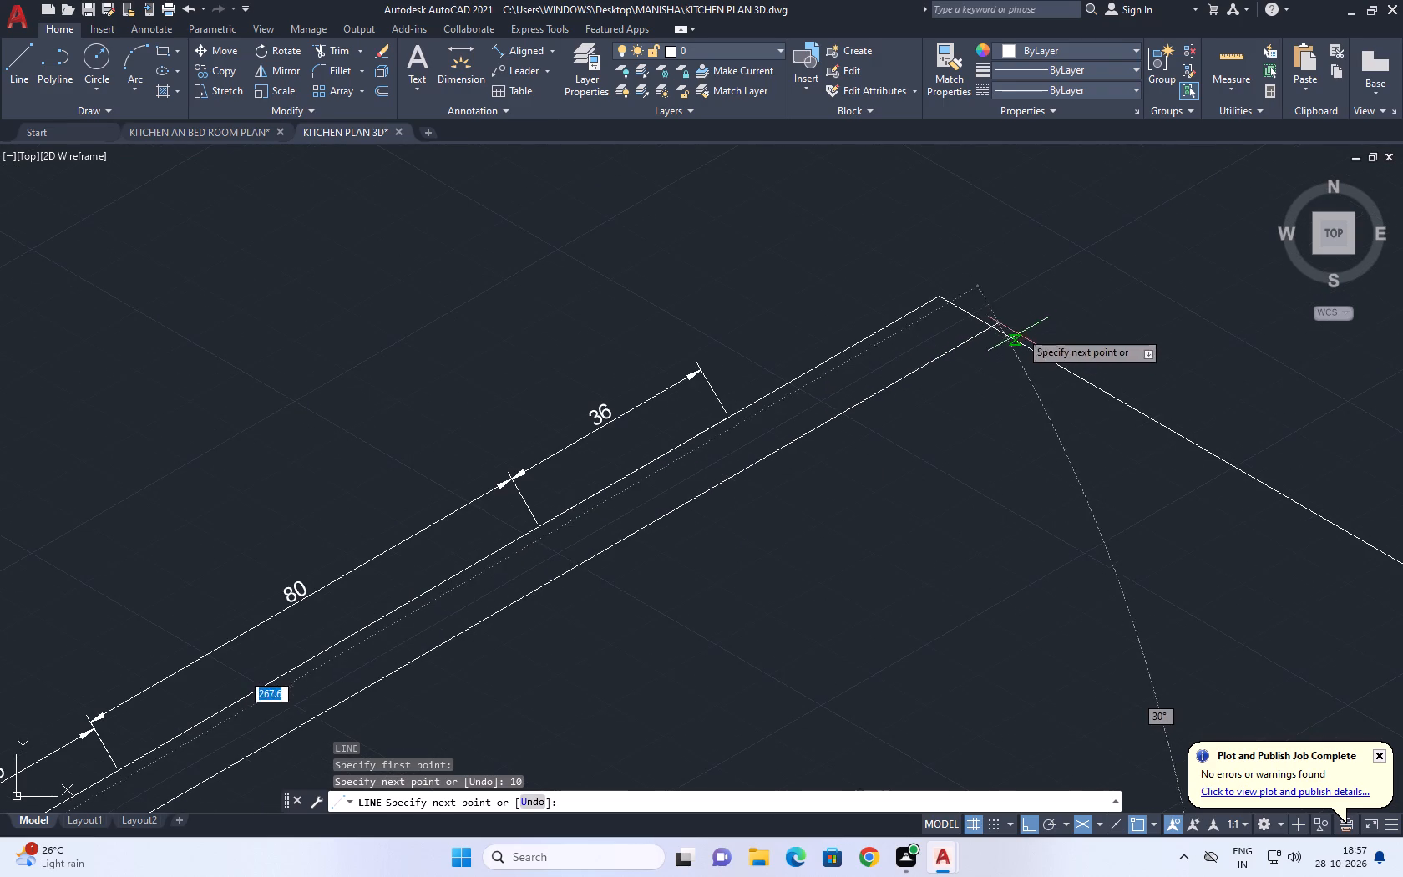
pyautogui.click(1031, 278)
pyautogui.press('space')
# Copy the 330° wall line 10 units inward along the 30° axis to form the second wall's inner face.
pyautogui.scroll(-2, 990, 305)
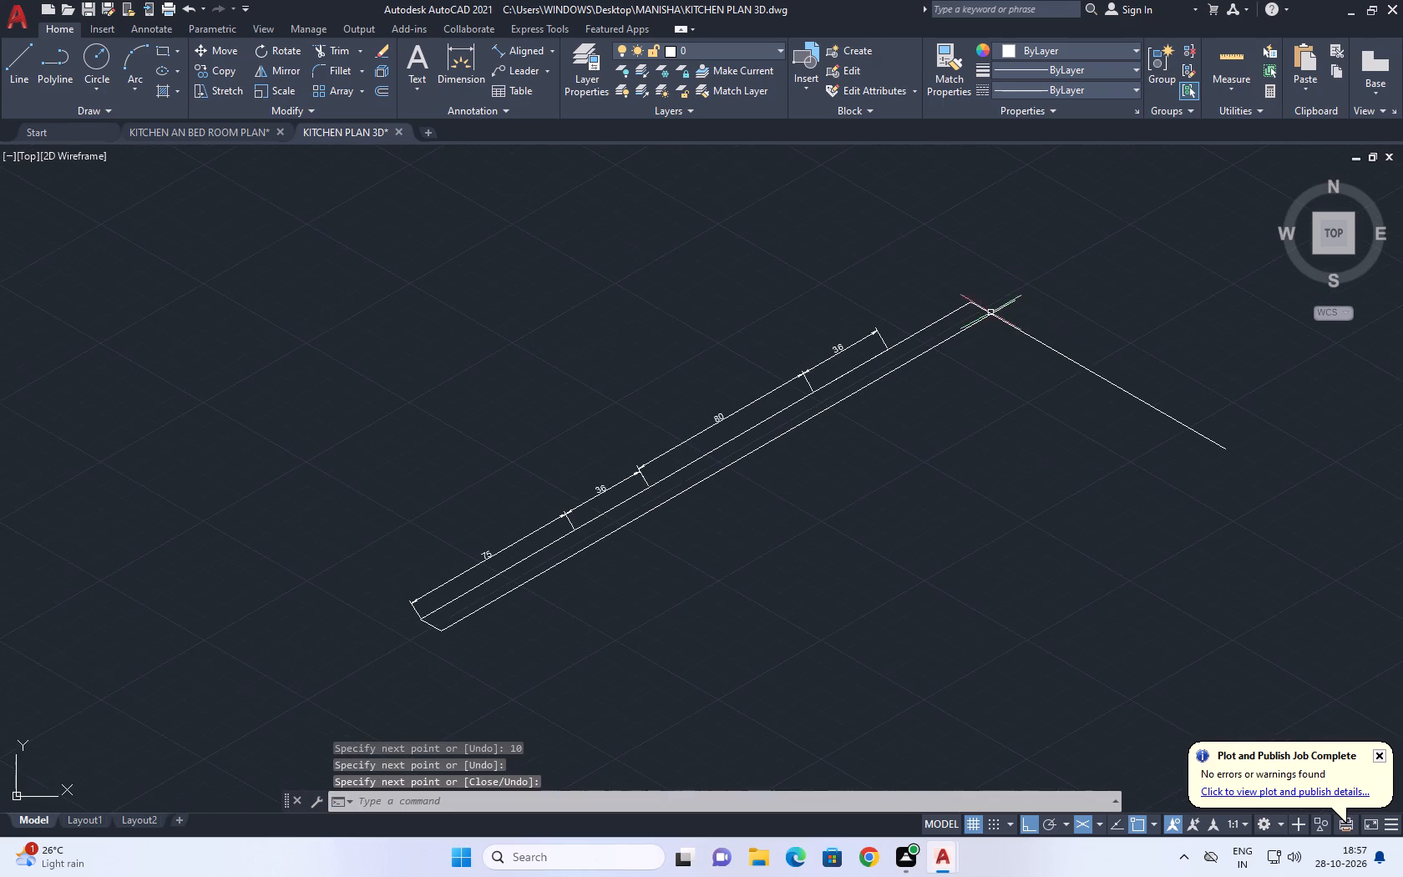
pyautogui.moveTo(1046, 351); pyautogui.dragTo(801, 296, button='middle')
pyautogui.click(897, 328)
pyautogui.moveTo(853, 339); pyautogui.dragTo(831, 371)
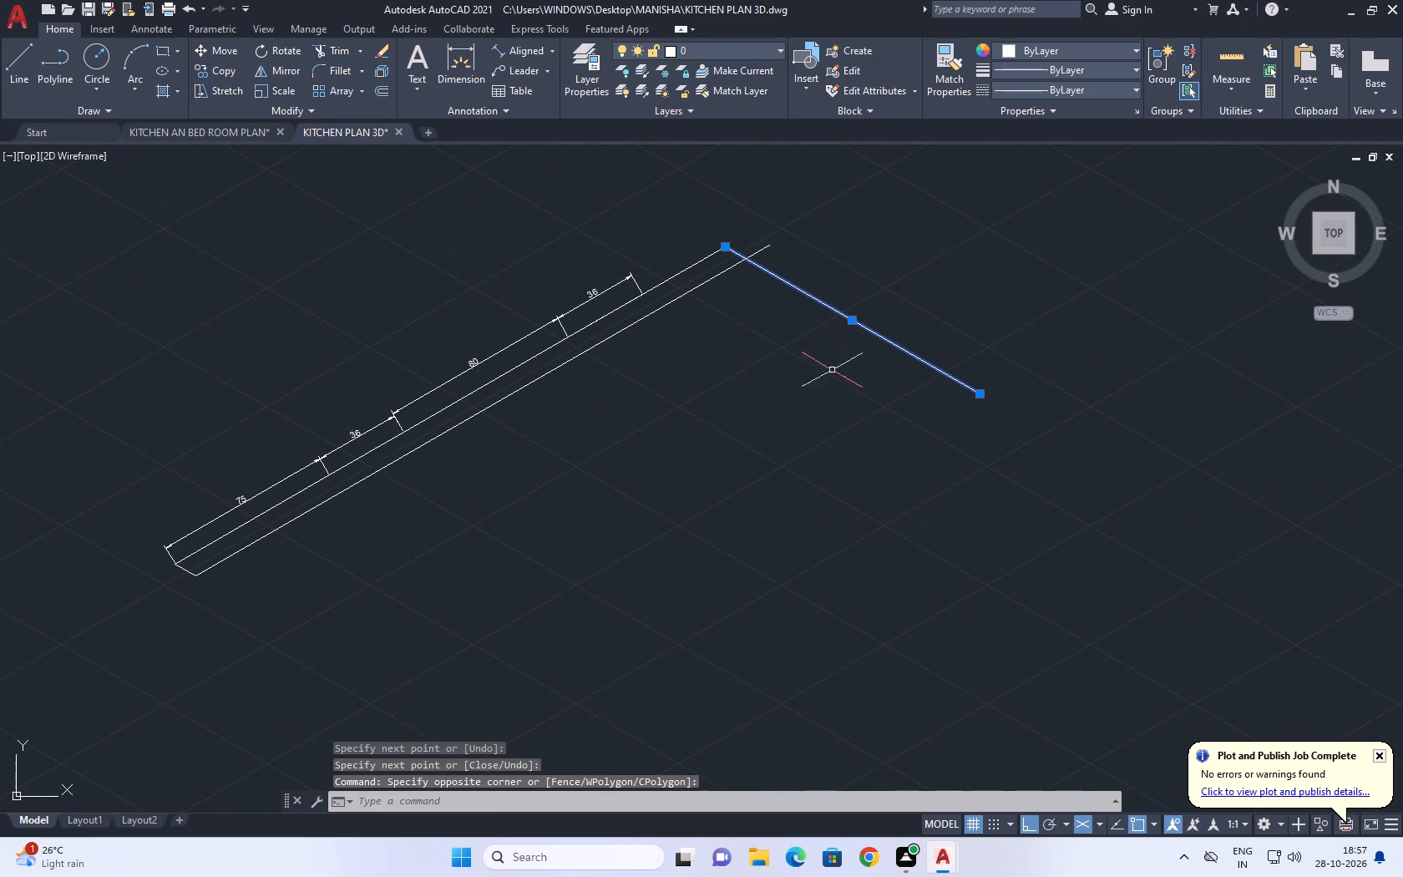
pyautogui.write('CO')
pyautogui.press('space')
pyautogui.click(851, 323)
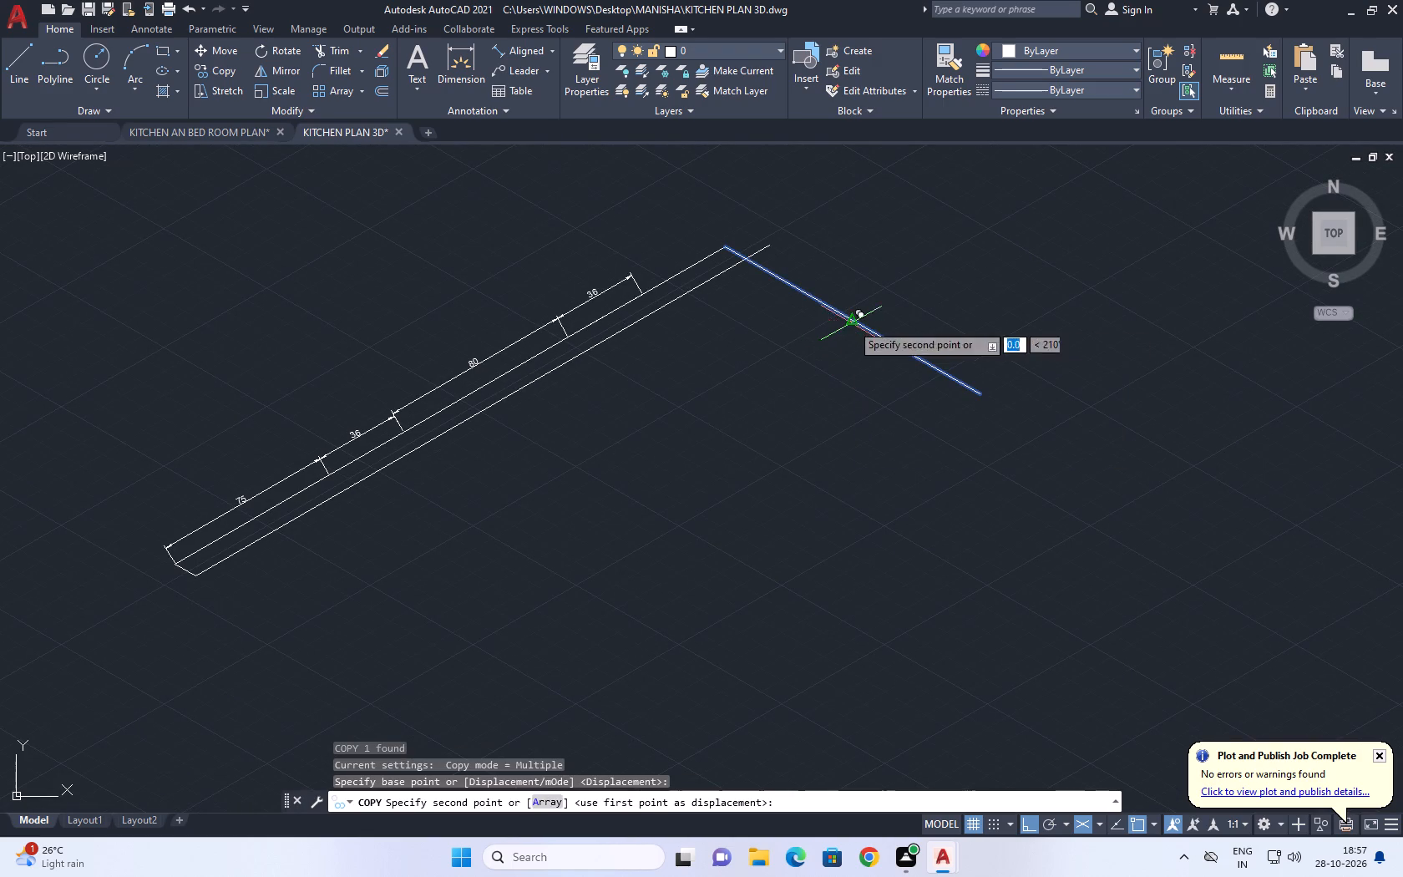
pyautogui.press('9')
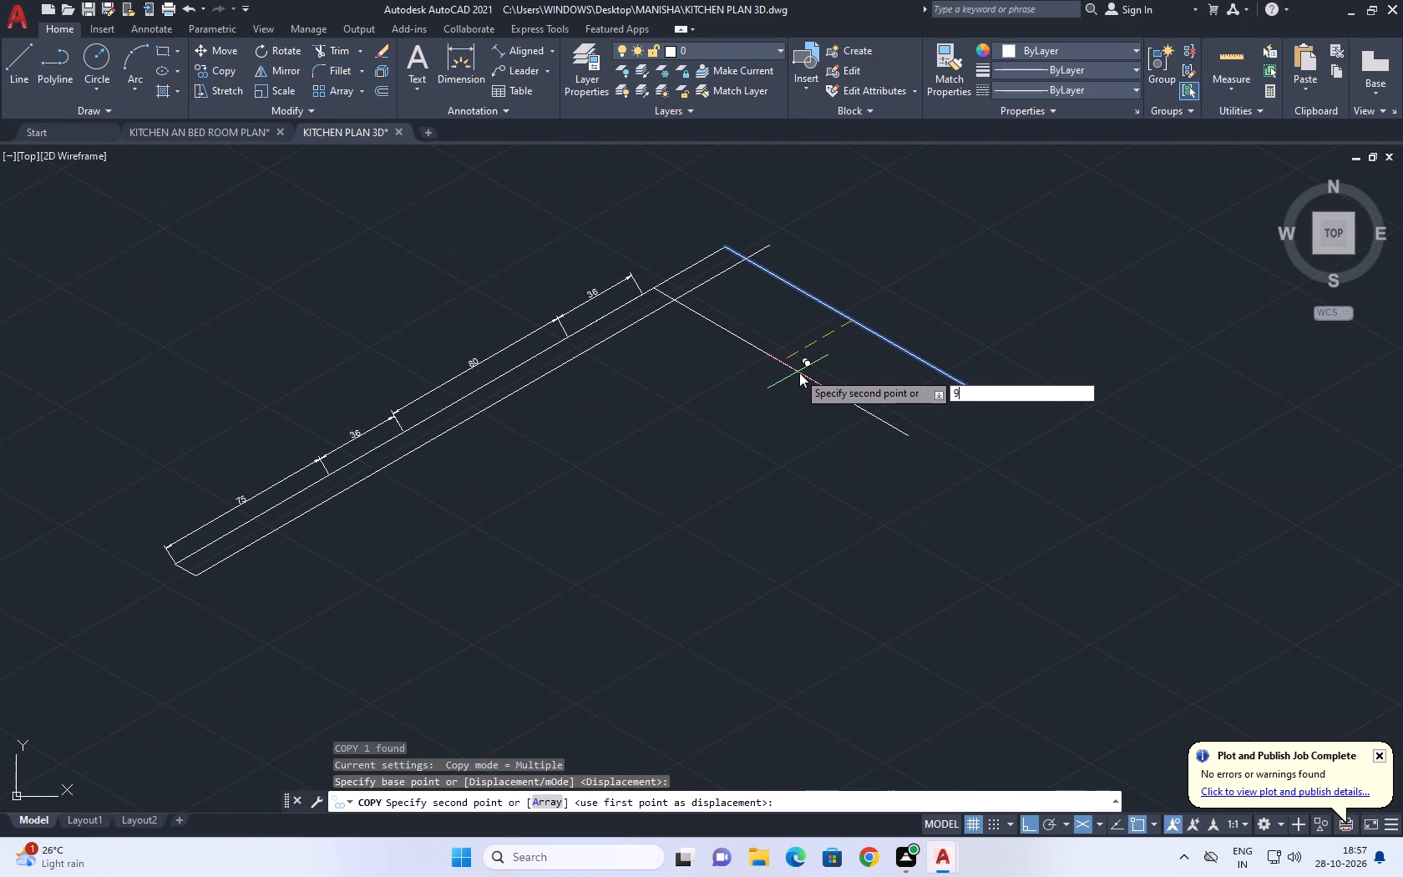
pyautogui.press('BackSpace')
pyautogui.write('10')
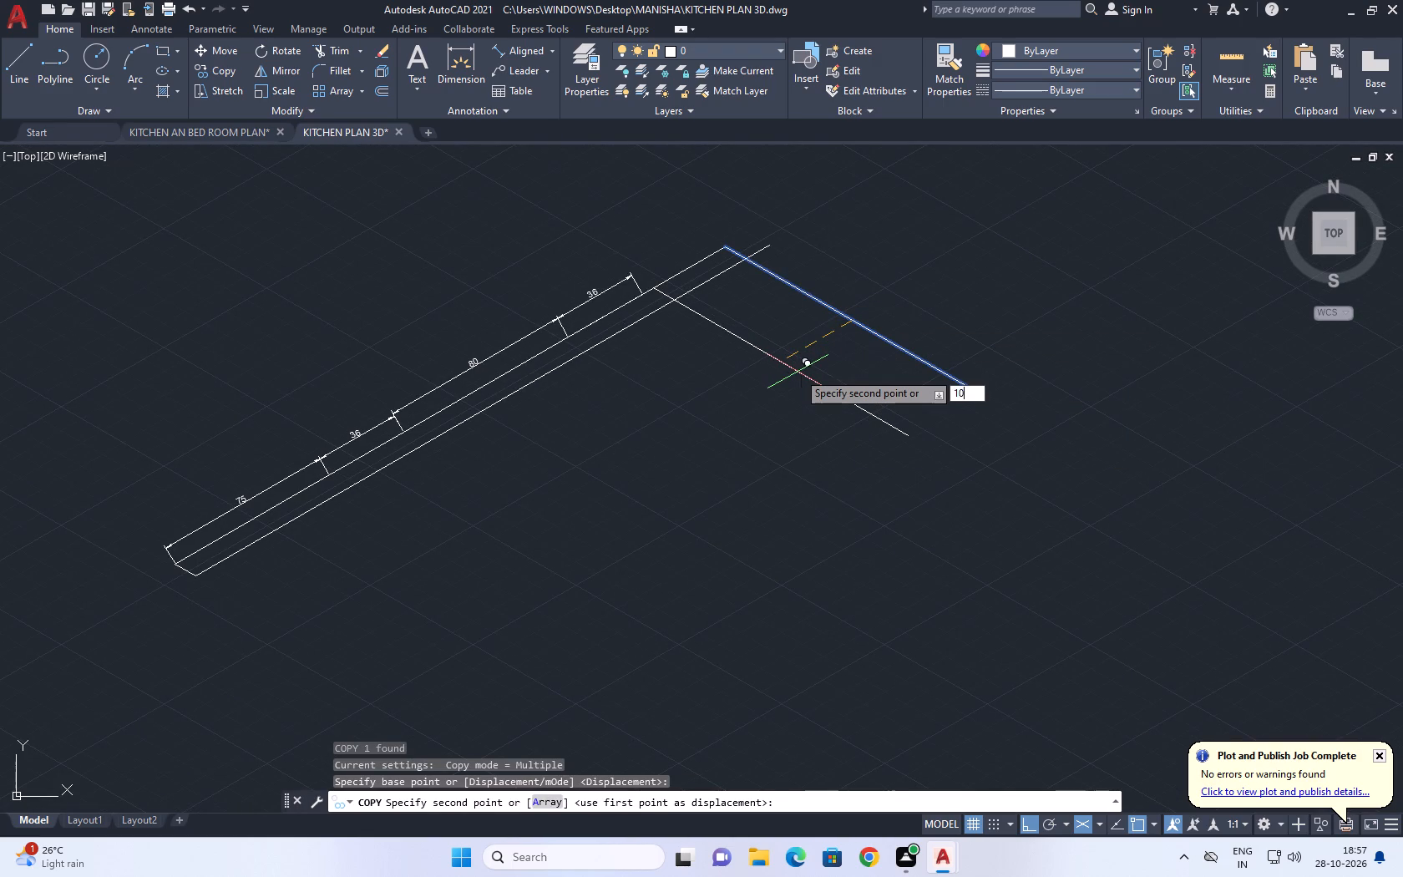
pyautogui.press('Return')
pyautogui.press('`')
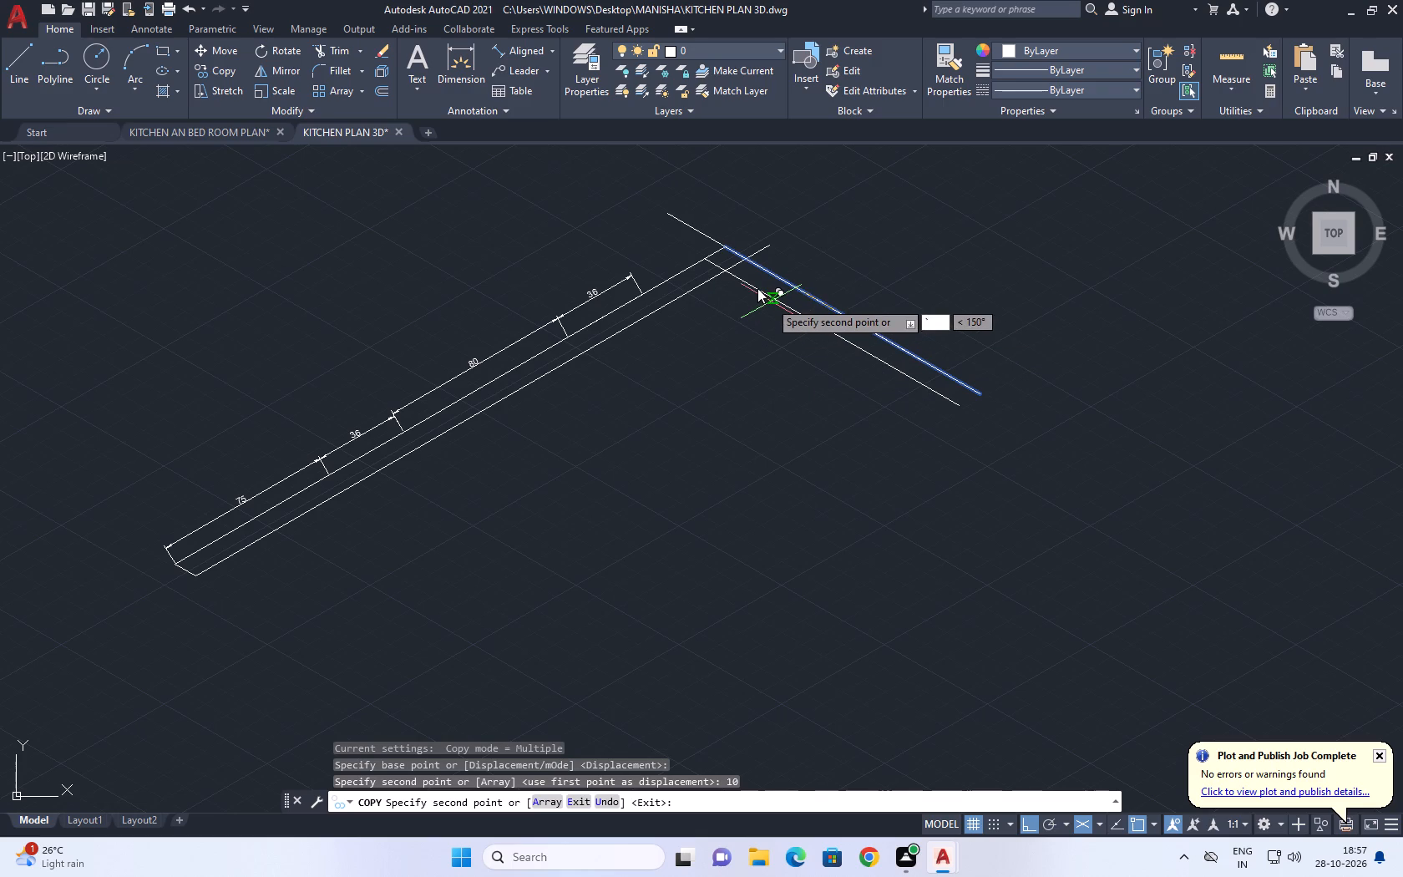
pyautogui.press('Escape')
# Trim the overlapping ends of both inner wall lines at the upper corner so the two walls join cleanly.
pyautogui.moveTo(749, 282); pyautogui.dragTo(752, 307, button='middle')
pyautogui.write('TR')
pyautogui.press('space')
pyautogui.scroll(2, 751, 299)
pyautogui.click(743, 276)
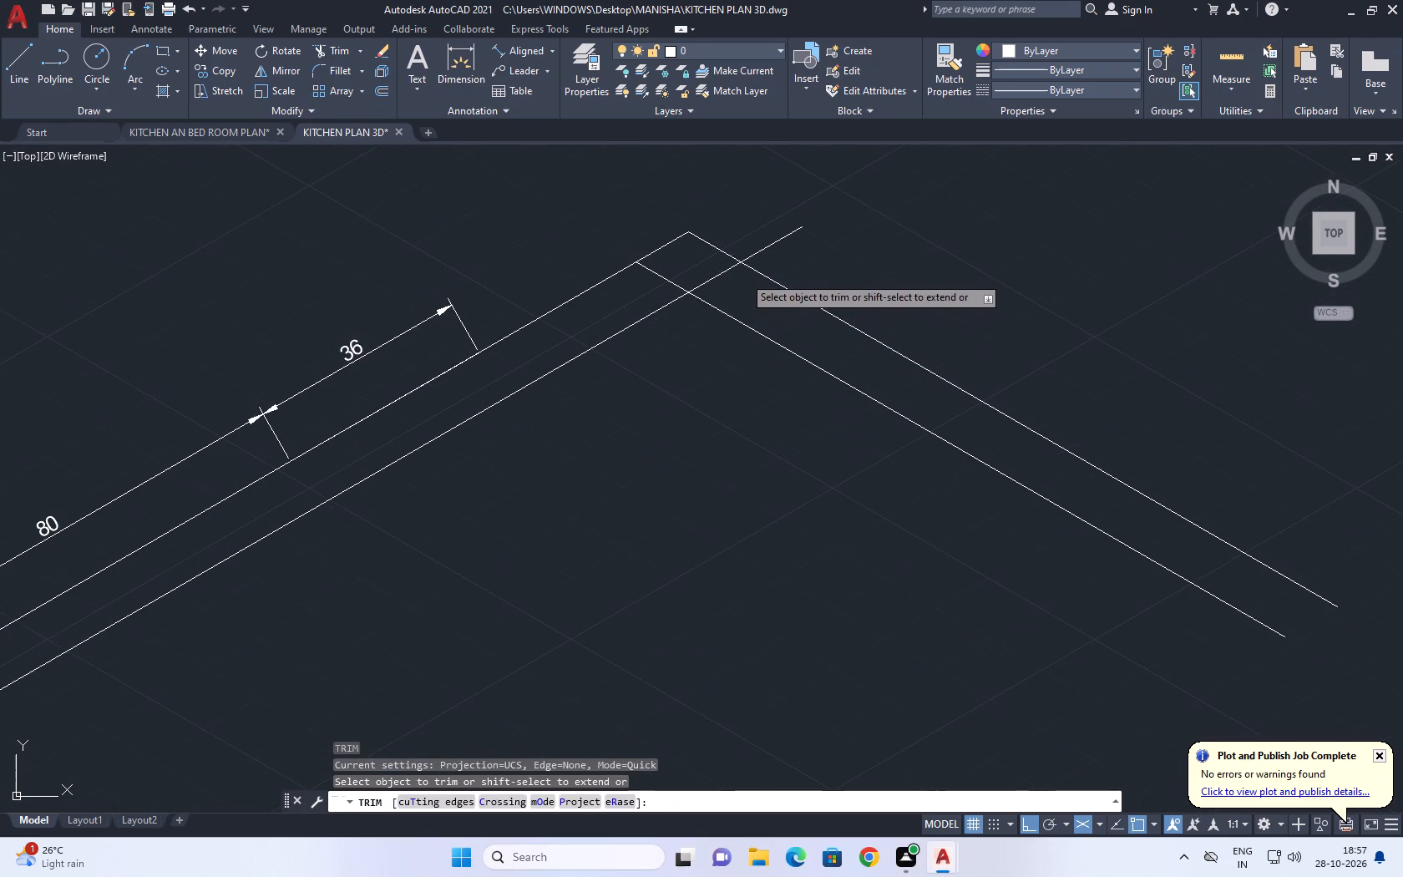
pyautogui.click(664, 282)
pyautogui.click(768, 226)
pyautogui.click(803, 251)
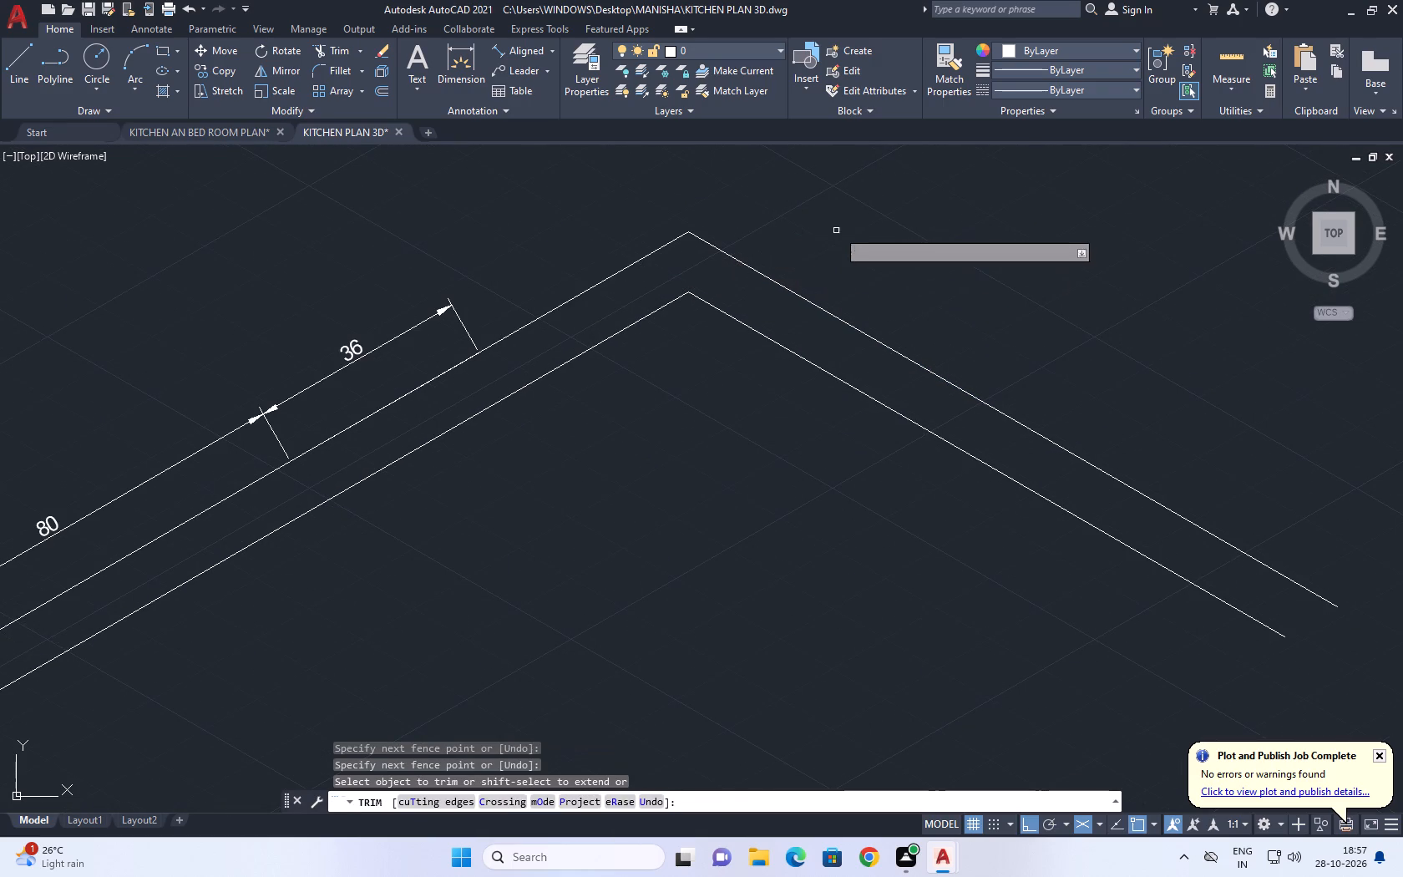
pyautogui.rightClick(837, 221)
pyautogui.click(863, 241)
pyautogui.moveTo(869, 265); pyautogui.dragTo(793, 276, button='middle')
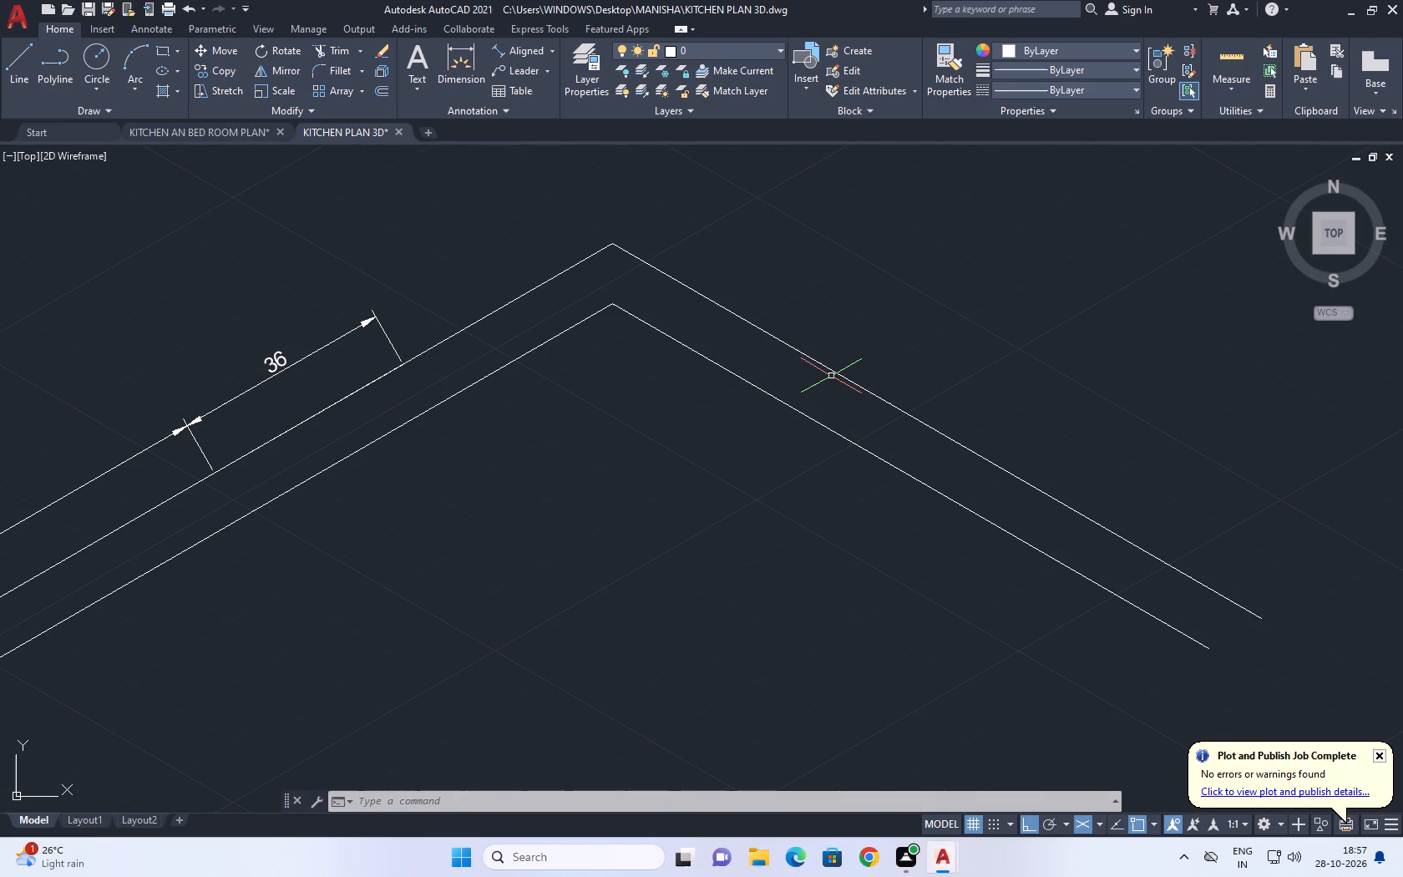
# Copy the 30° wall's inner face line 20 units along 330° to form the counter's front edge.
pyautogui.moveTo(709, 418); pyautogui.dragTo(810, 370, button='middle')
pyautogui.scroll(-3, 813, 368)
pyautogui.scroll(2, 450, 562)
pyautogui.moveTo(413, 472); pyautogui.dragTo(606, 437, button='middle')
pyautogui.scroll(1, 680, 433)
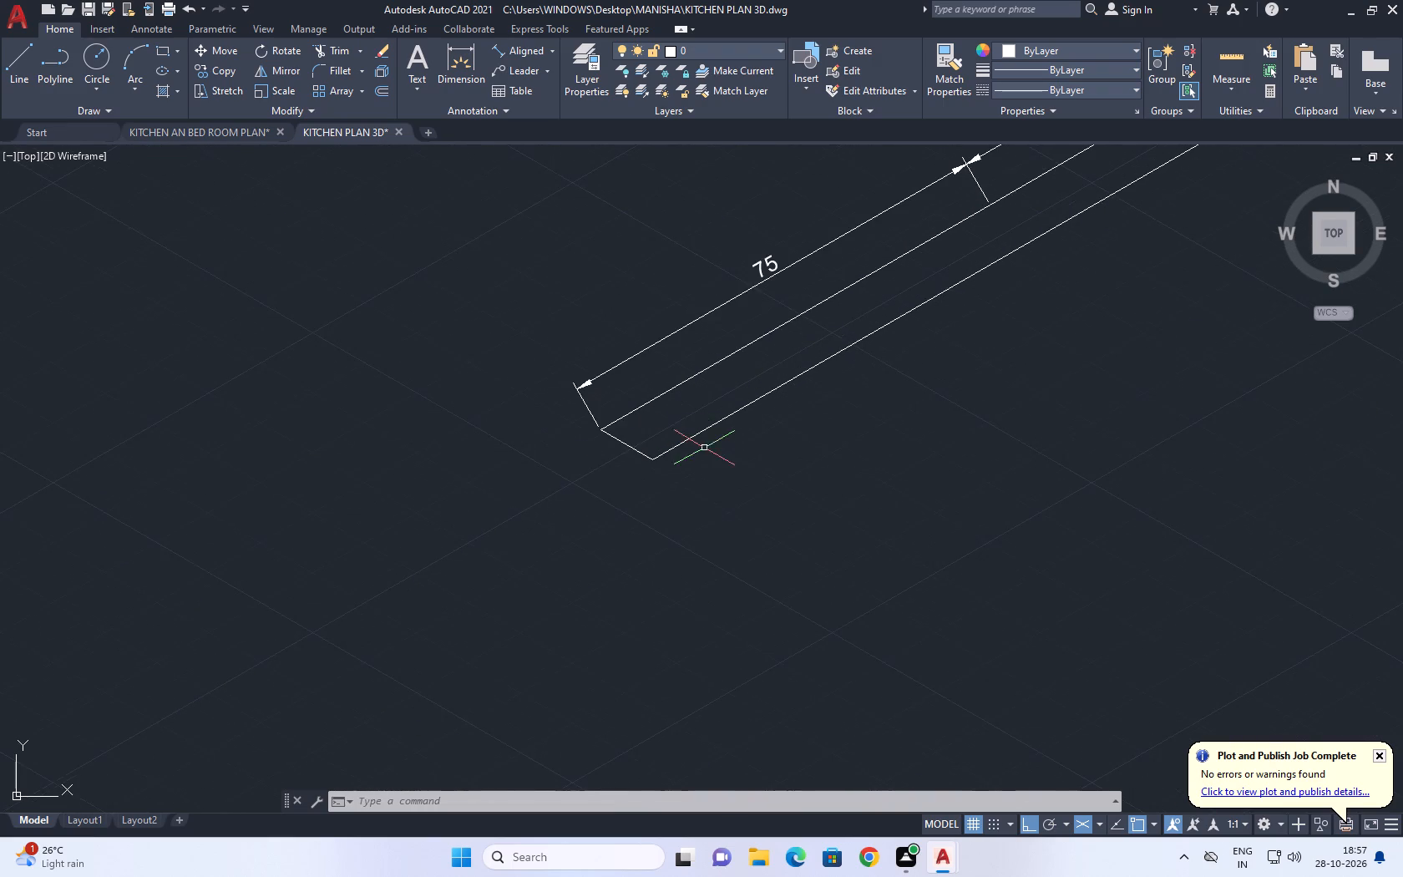
pyautogui.moveTo(705, 448); pyautogui.dragTo(667, 409, button='middle')
pyautogui.moveTo(655, 413); pyautogui.dragTo(650, 402)
pyautogui.click(637, 387)
pyautogui.moveTo(652, 385); pyautogui.dragTo(525, 386, button='middle')
pyautogui.press('c')
pyautogui.press('o')
pyautogui.press('space')
pyautogui.click(522, 410)
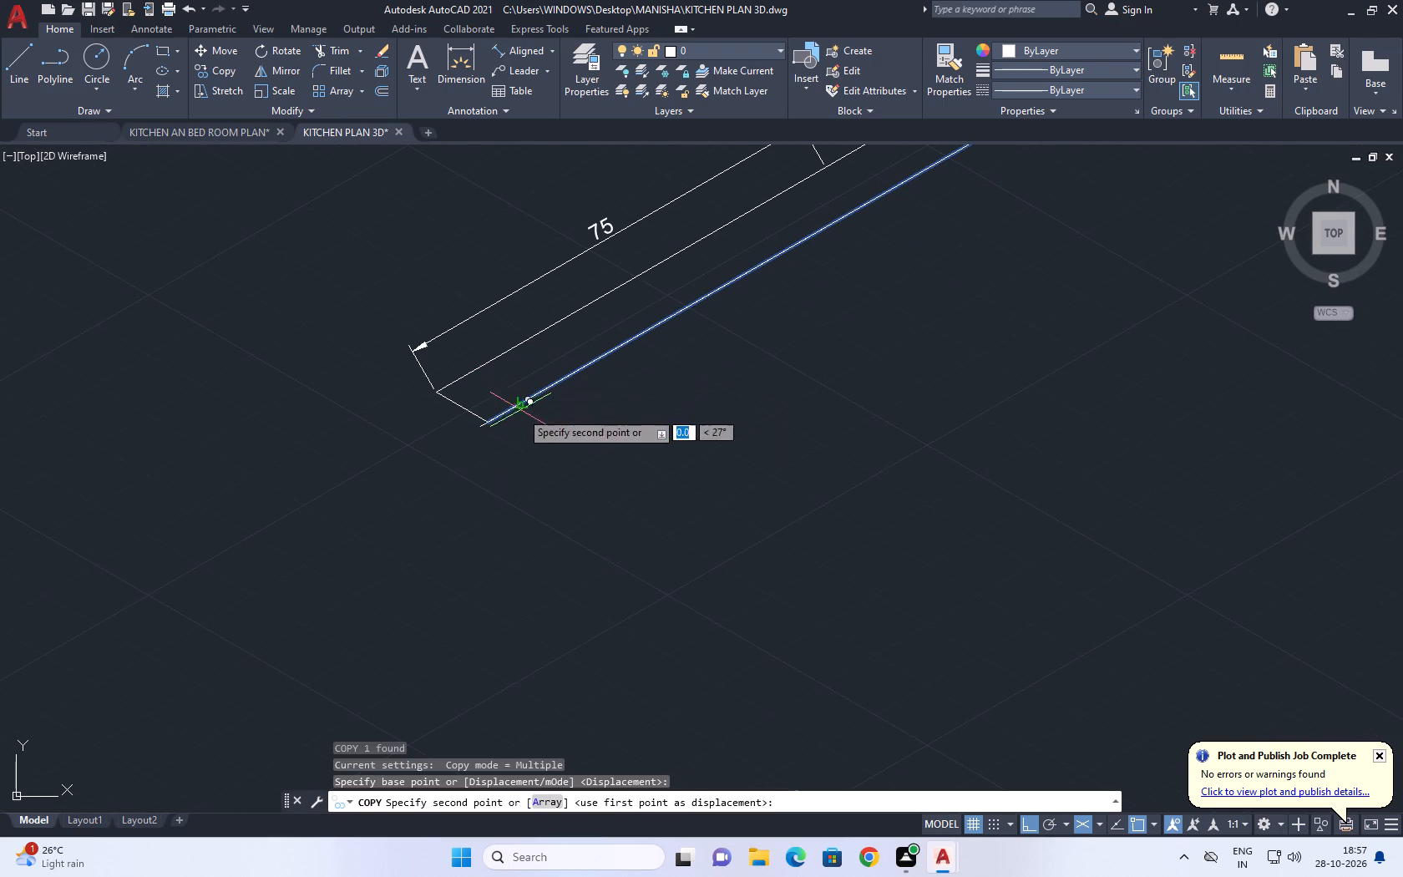
pyautogui.write('20')
pyautogui.press('Return')
pyautogui.scroll(-2, 593, 490)
pyautogui.press('Escape')
# Draw a 20-unit line along 330° joining the lower ends of the inner wall line and the copied line.
pyautogui.moveTo(556, 494); pyautogui.dragTo(560, 505, button='middle')
pyautogui.write('L')
pyautogui.press('space')
pyautogui.scroll(2, 560, 505)
pyautogui.scroll(2, 555, 432)
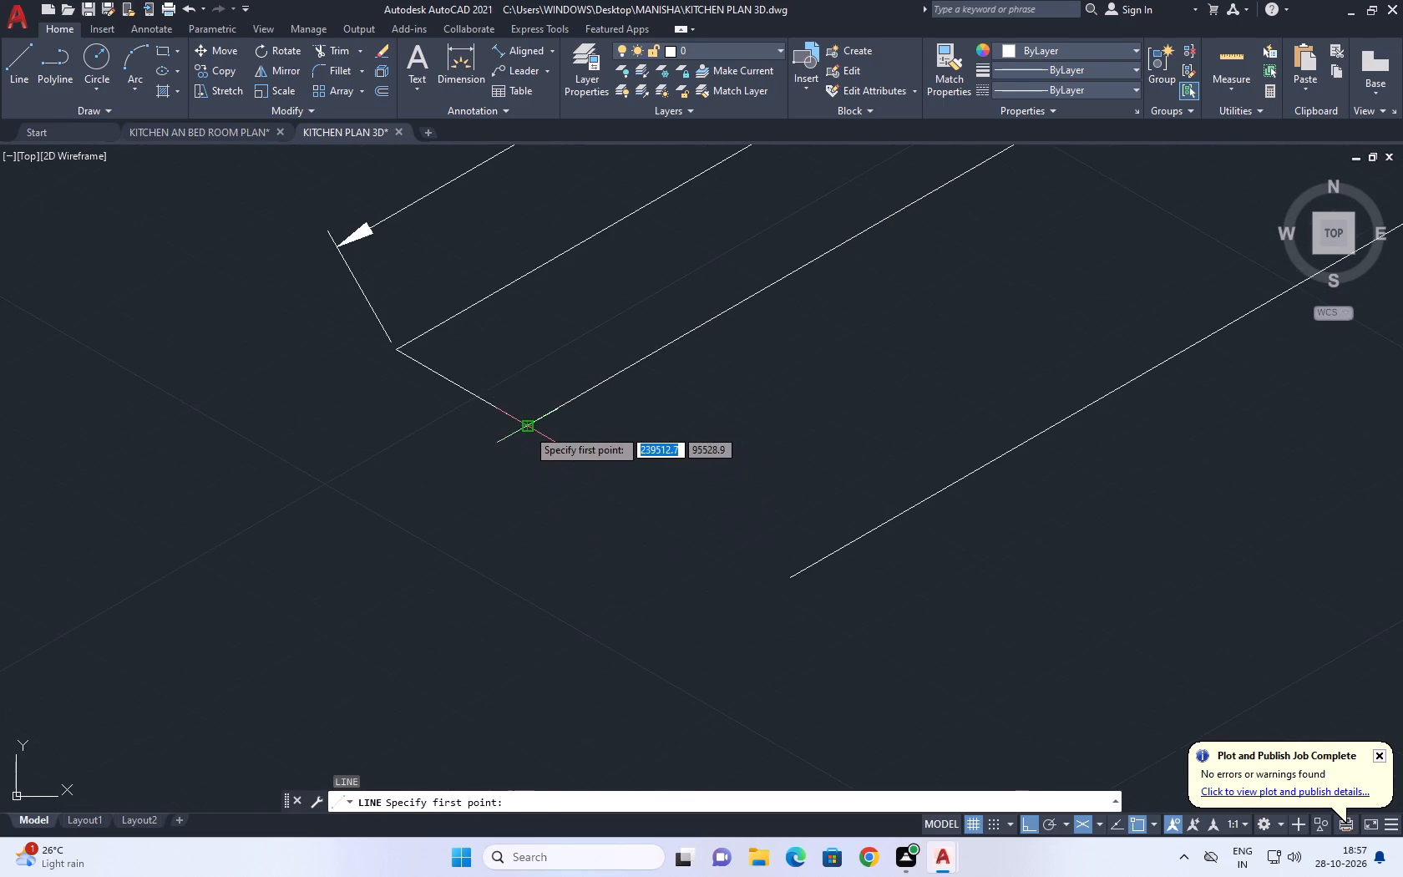
pyautogui.click(527, 428)
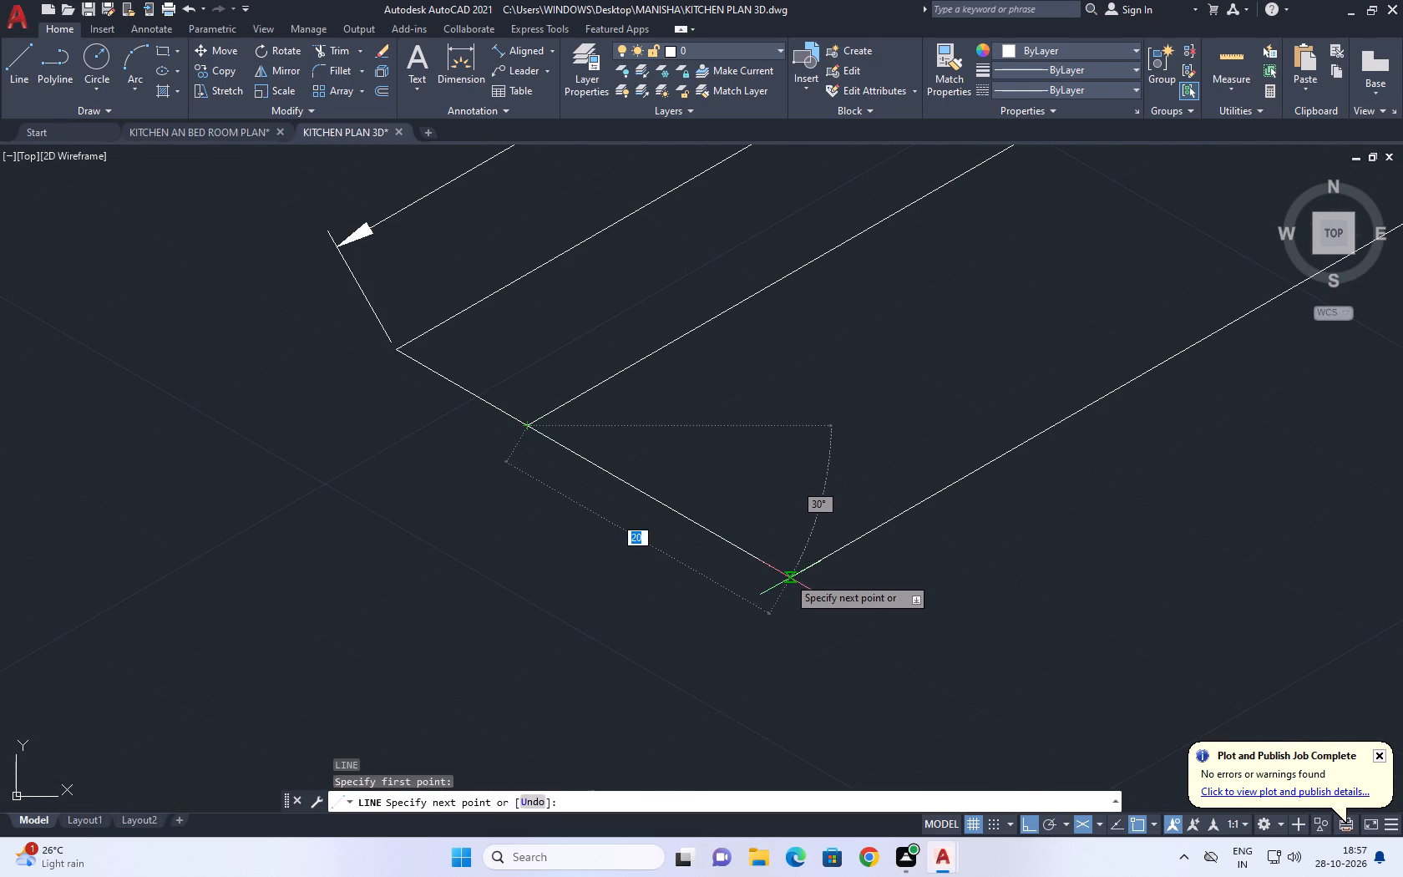
pyautogui.click(788, 577)
pyautogui.press('space')
# Draw a vertical line straight down from the outer wall's lower corner at the 75-unit segment, using the right isoplane.
pyautogui.scroll(-3, 827, 470)
pyautogui.moveTo(849, 469); pyautogui.dragTo(833, 449, button='middle')
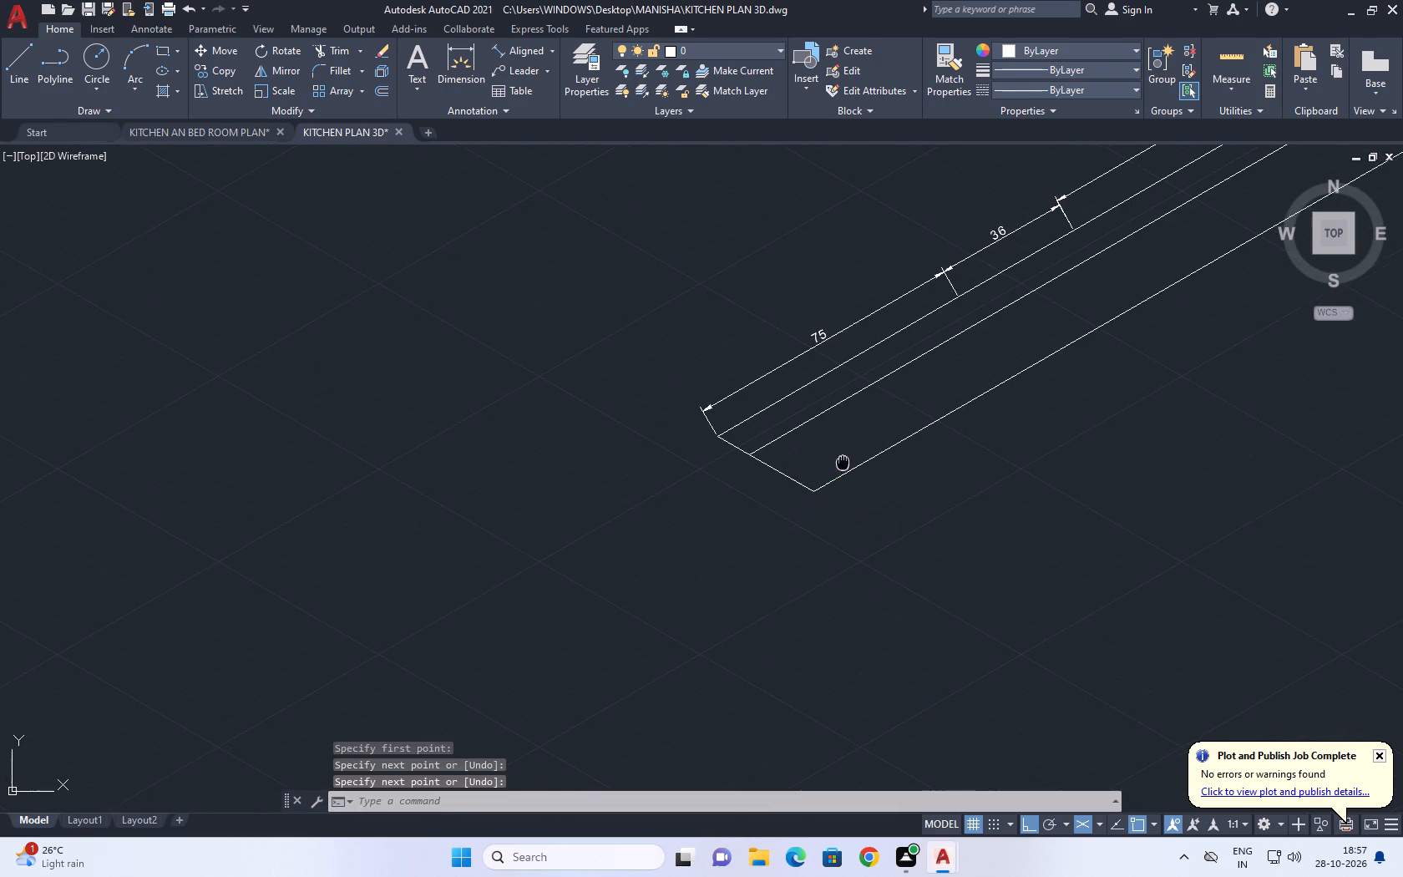
pyautogui.moveTo(833, 449); pyautogui.dragTo(809, 416, button='middle')
pyautogui.write('L')
pyautogui.press('space')
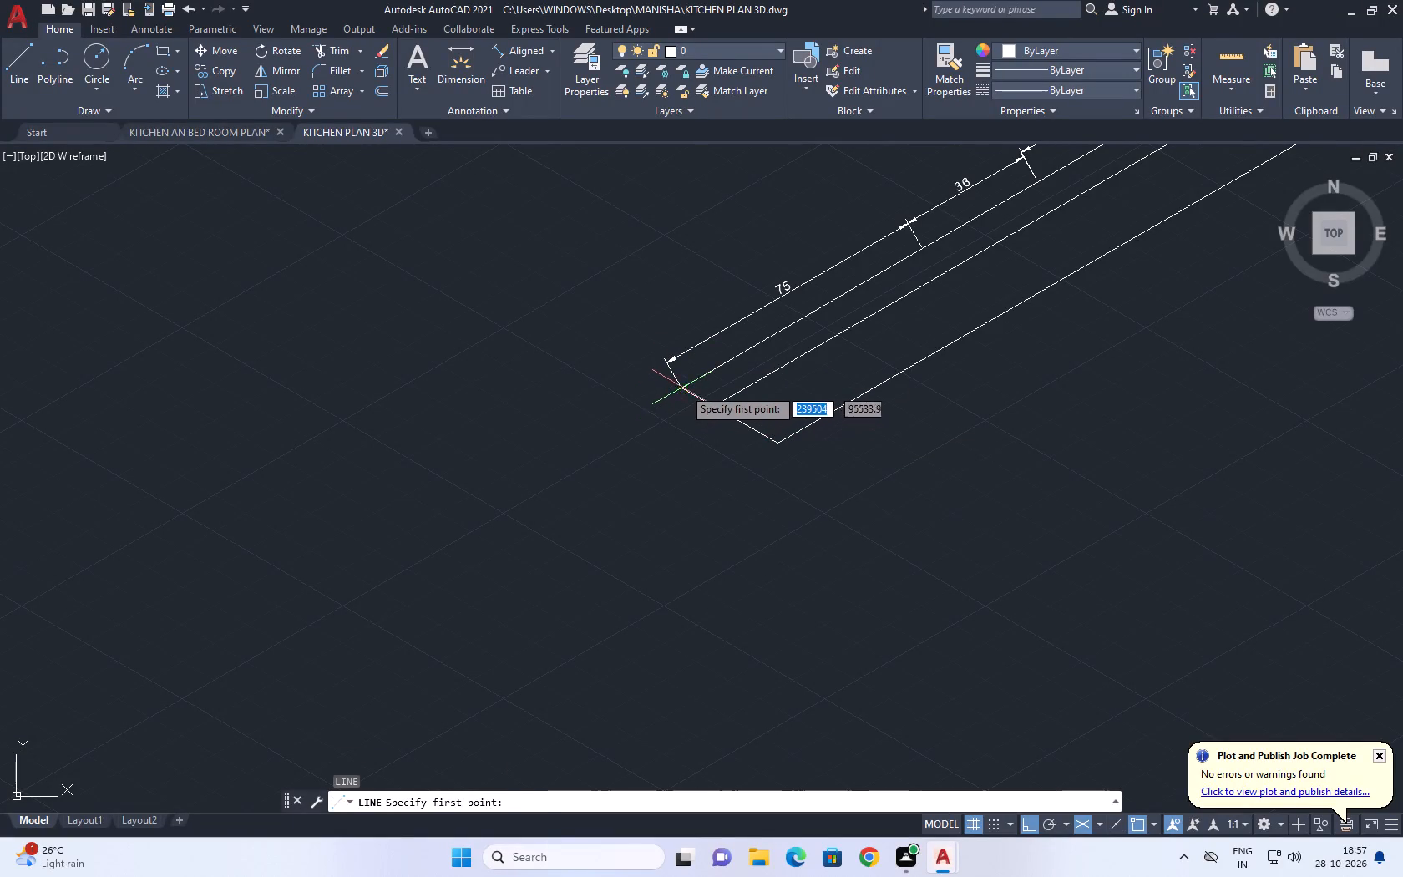
pyautogui.click(683, 388)
pyautogui.scroll(-1, 689, 551)
pyautogui.moveTo(691, 607); pyautogui.dragTo(707, 502, button='middle')
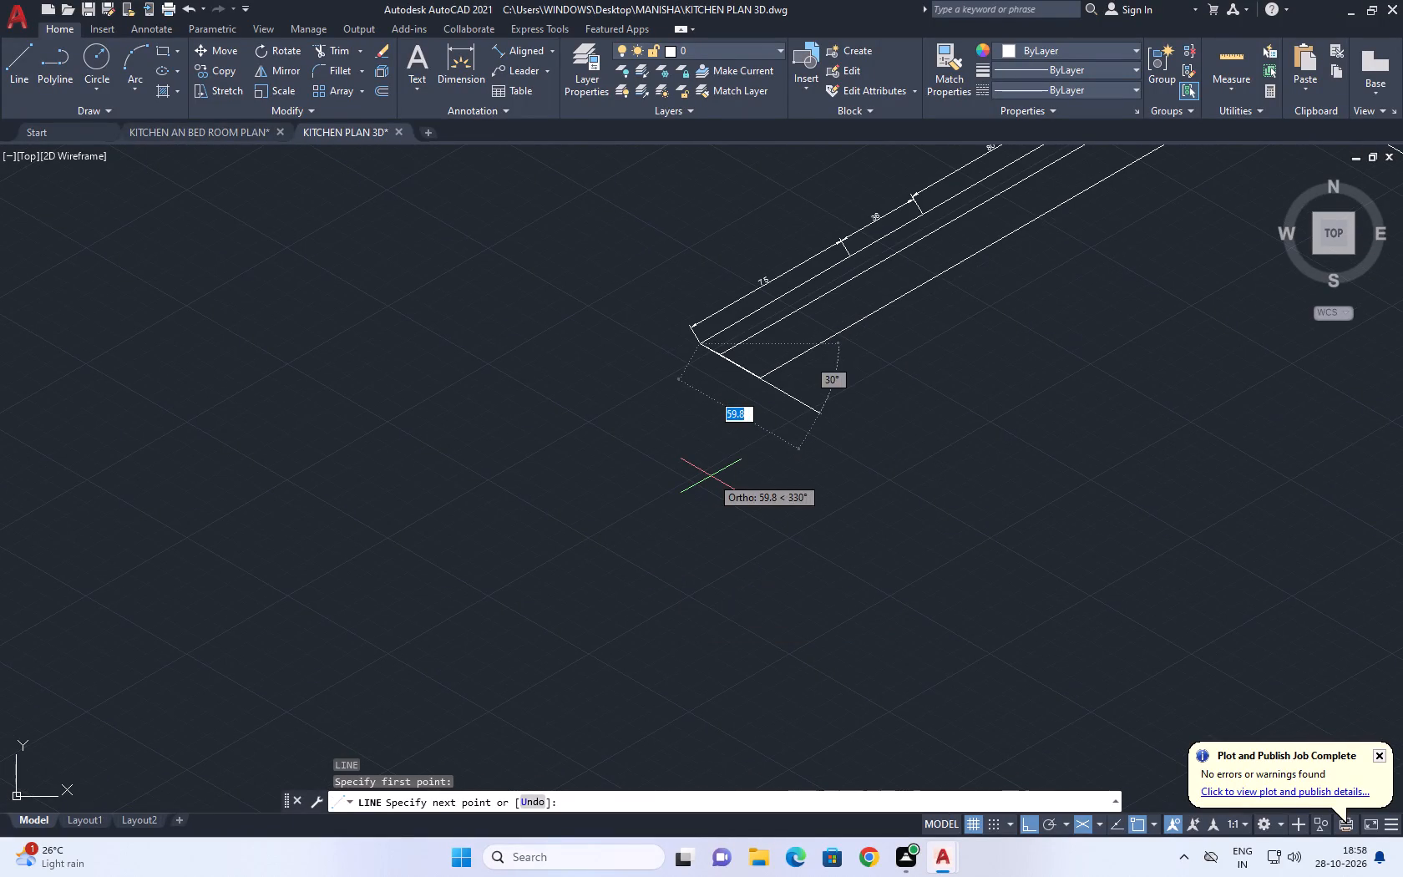
pyautogui.press('F5')
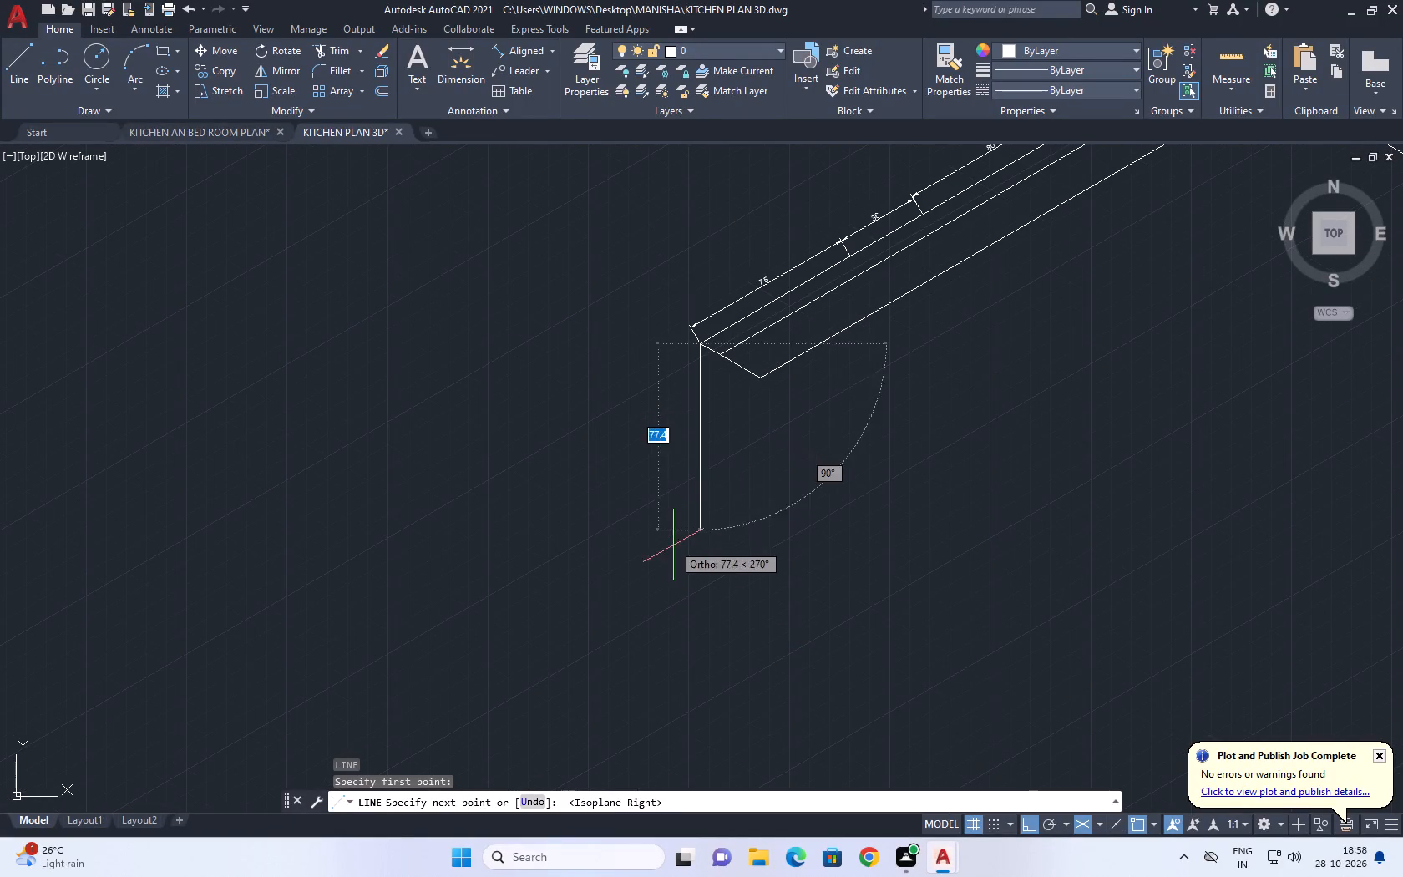
pyautogui.moveTo(673, 546); pyautogui.dragTo(685, 449, button='middle')
pyautogui.scroll(-3, 691, 408)
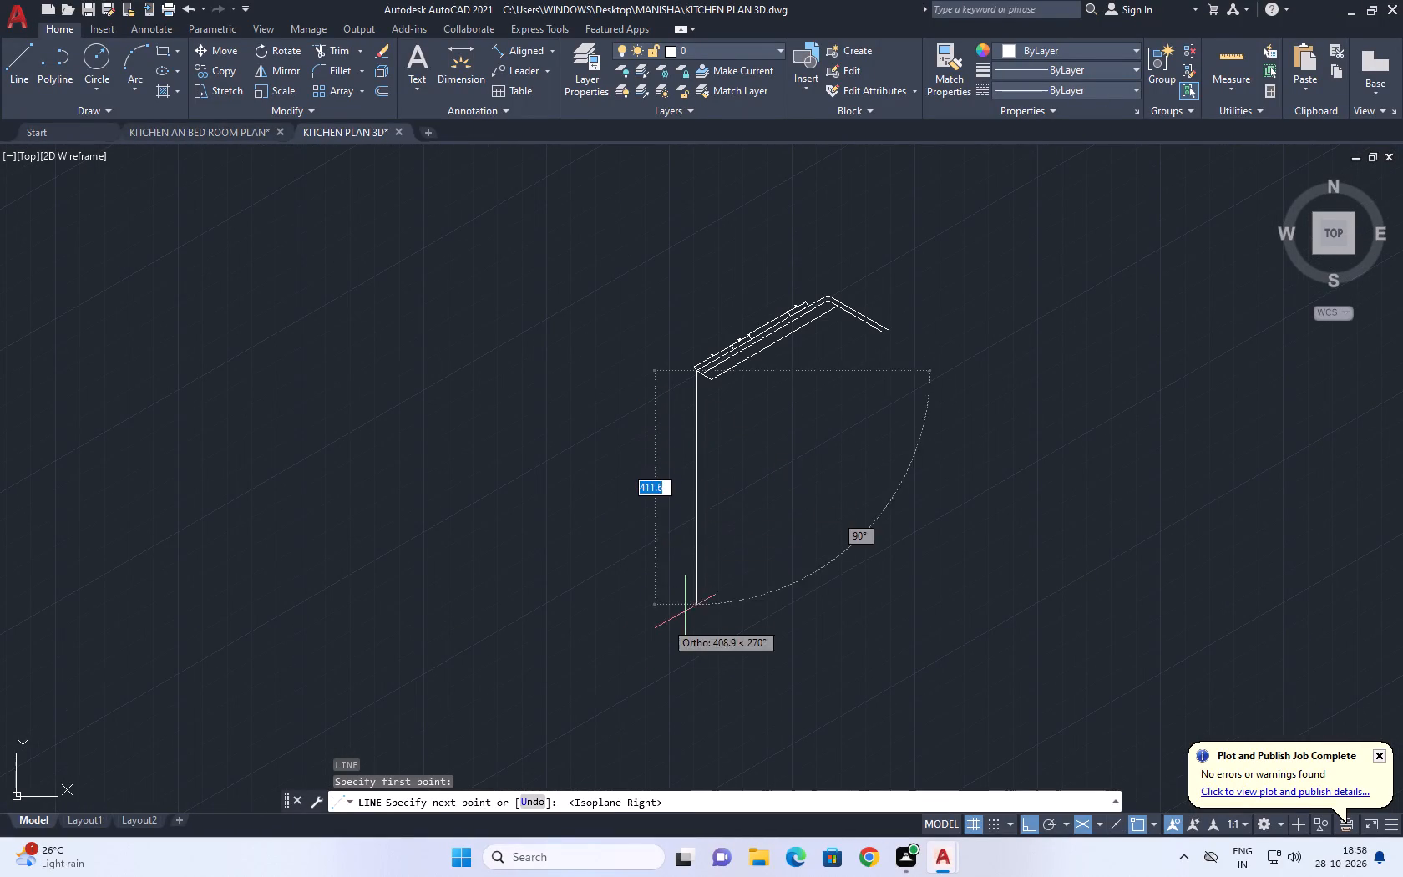
pyautogui.click(701, 525)
pyautogui.press('space')
# Draw a second vertical line about 237 units straight down from the inner wall line's lower end.
pyautogui.scroll(2, 644, 417)
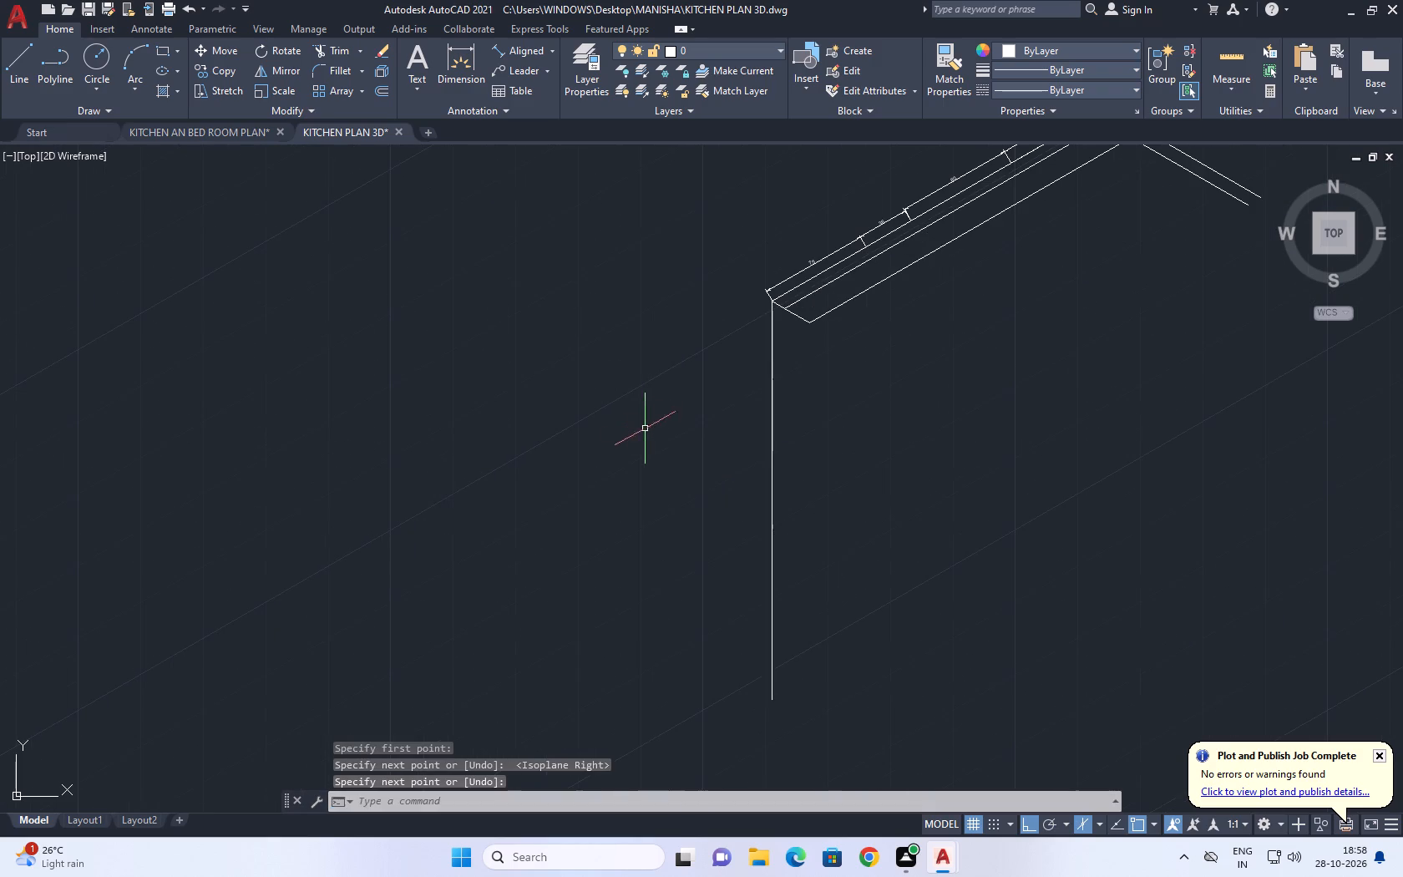
pyautogui.press('space')
pyautogui.scroll(3, 763, 314)
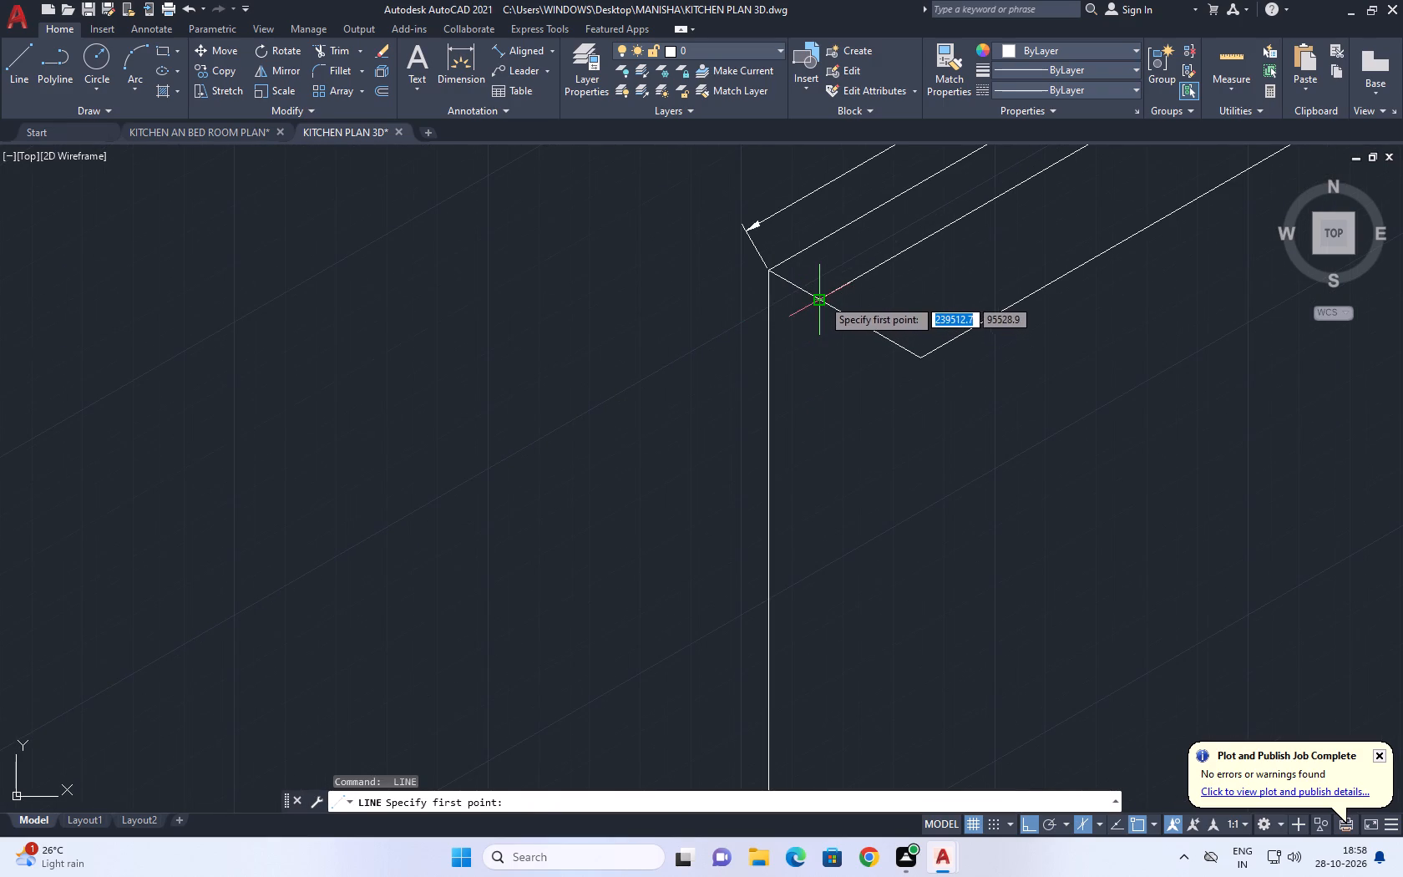
pyautogui.click(822, 298)
pyautogui.scroll(-4, 828, 296)
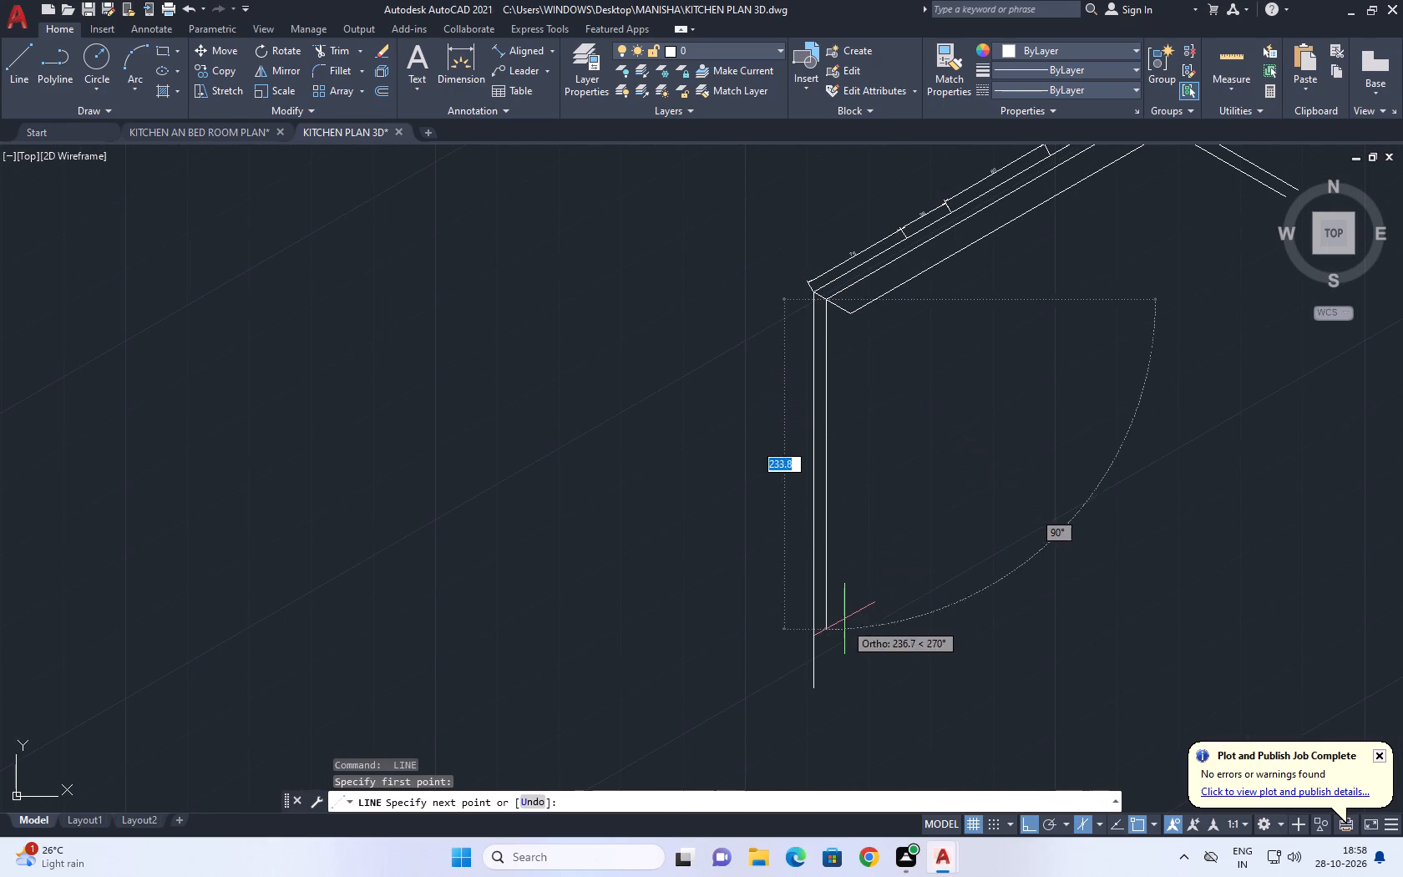
pyautogui.click(844, 618)
pyautogui.press('Escape')
# Draw a third vertical line straight down from the counter's outer lower corner.
pyautogui.moveTo(838, 475); pyautogui.dragTo(776, 505, button='middle')
pyautogui.press('space')
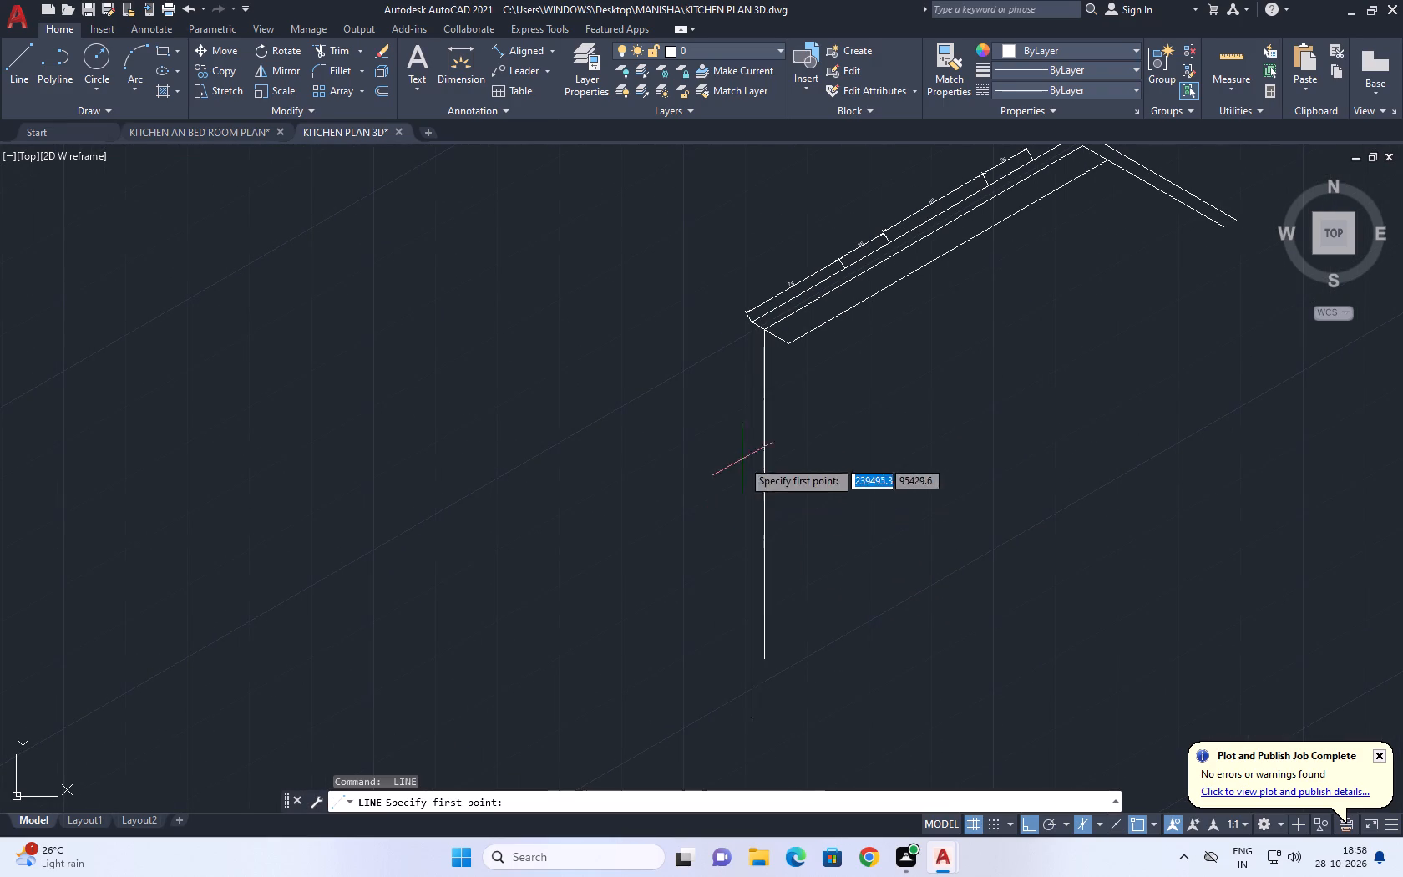
pyautogui.scroll(2, 778, 362)
pyautogui.click(803, 312)
pyautogui.moveTo(813, 596); pyautogui.dragTo(811, 439, button='middle')
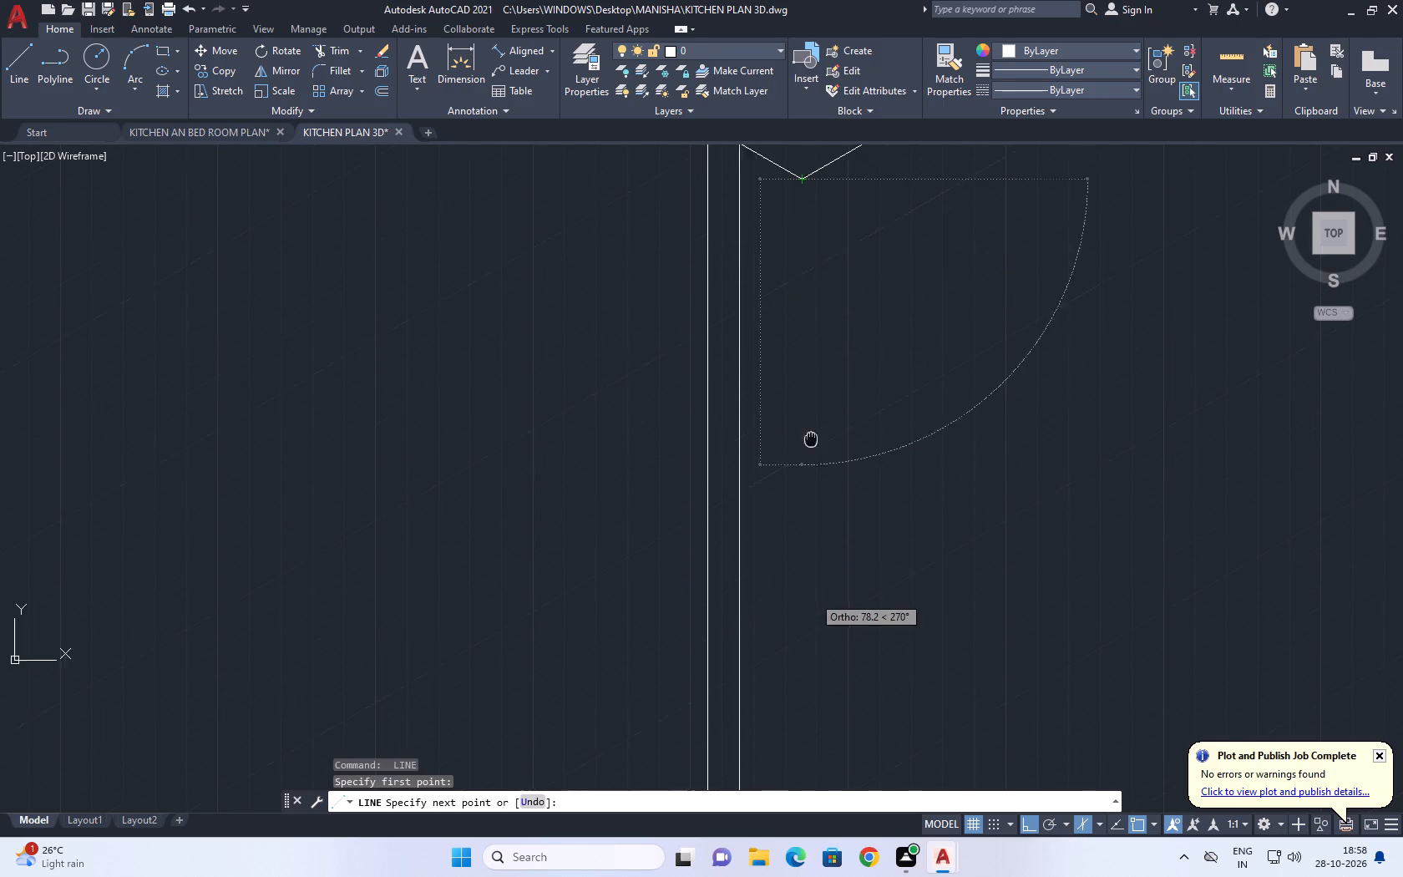
pyautogui.click(788, 590)
pyautogui.press('Escape')
# Copy the counter's 20-unit end edge 1 unit straight down to show the countertop thickness.
pyautogui.scroll(-3, 813, 524)
pyautogui.moveTo(915, 387); pyautogui.dragTo(897, 423, button='middle')
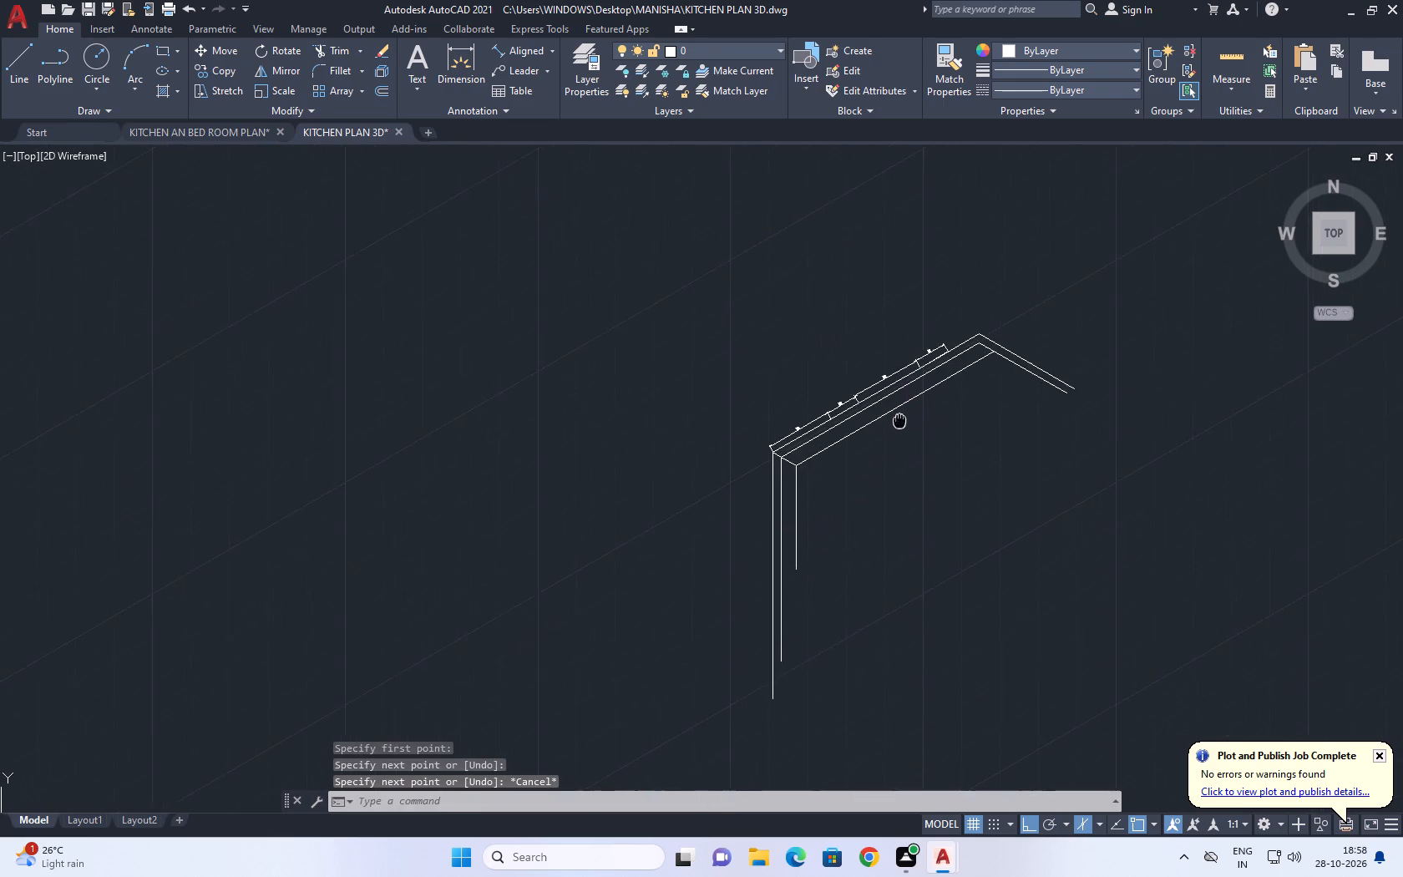
pyautogui.moveTo(897, 423); pyautogui.dragTo(802, 420, button='middle')
pyautogui.scroll(3, 692, 461)
pyautogui.click(685, 471)
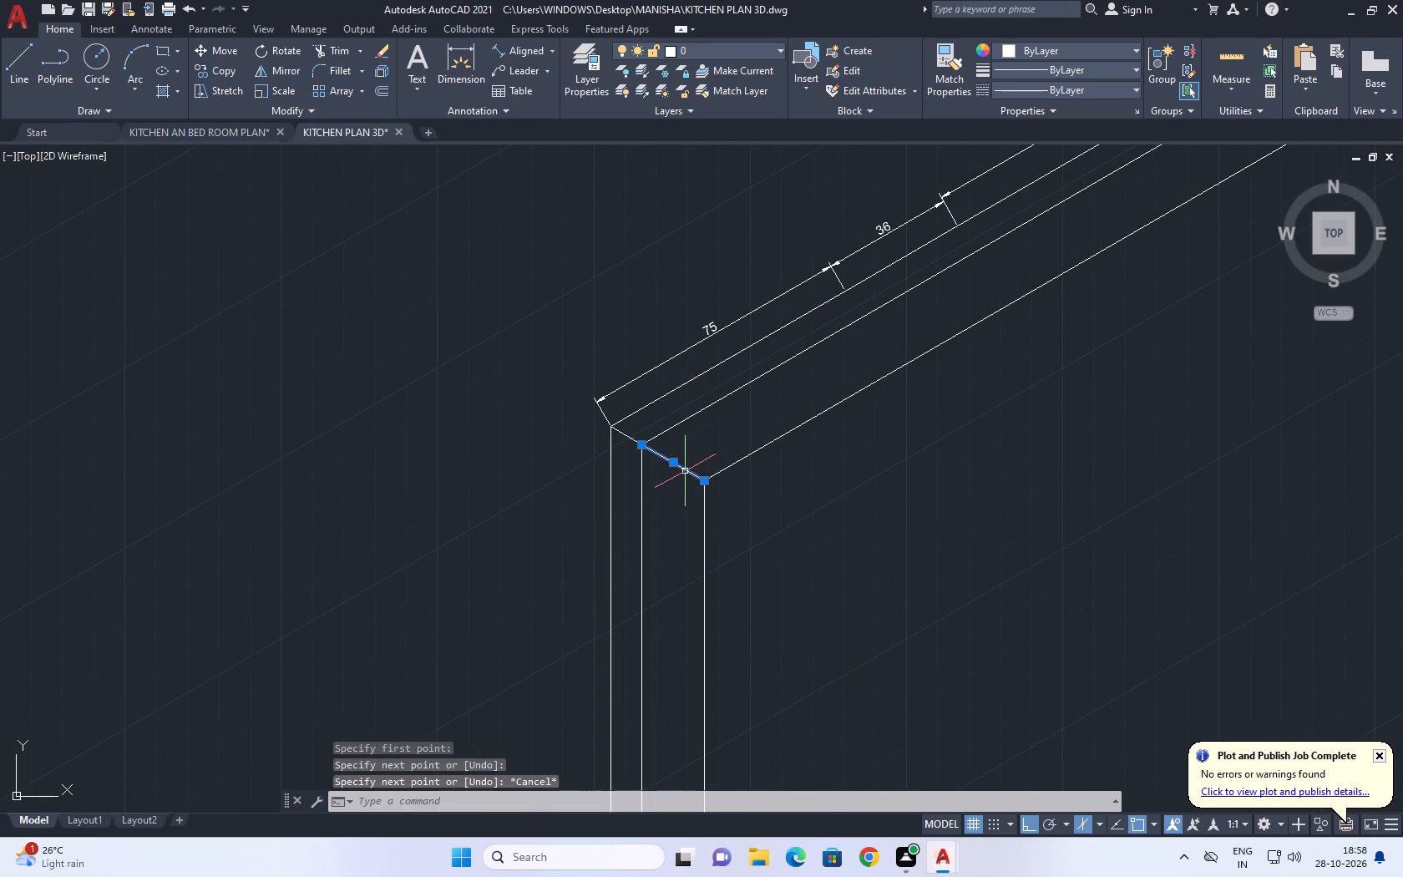
pyautogui.press('c')
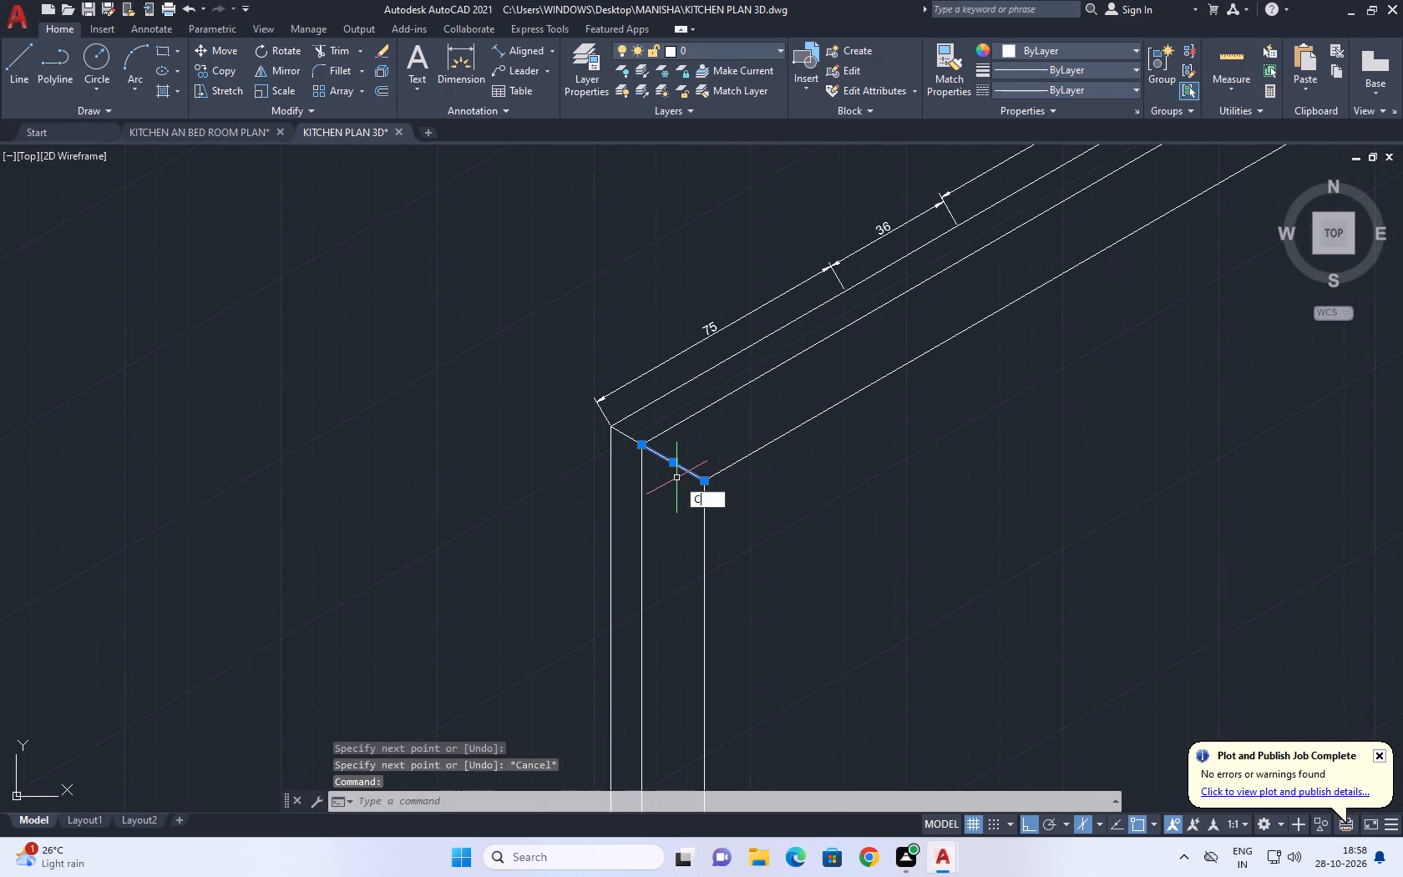
pyautogui.press('o')
pyautogui.press('space')
pyautogui.scroll(2, 688, 485)
pyautogui.click(720, 479)
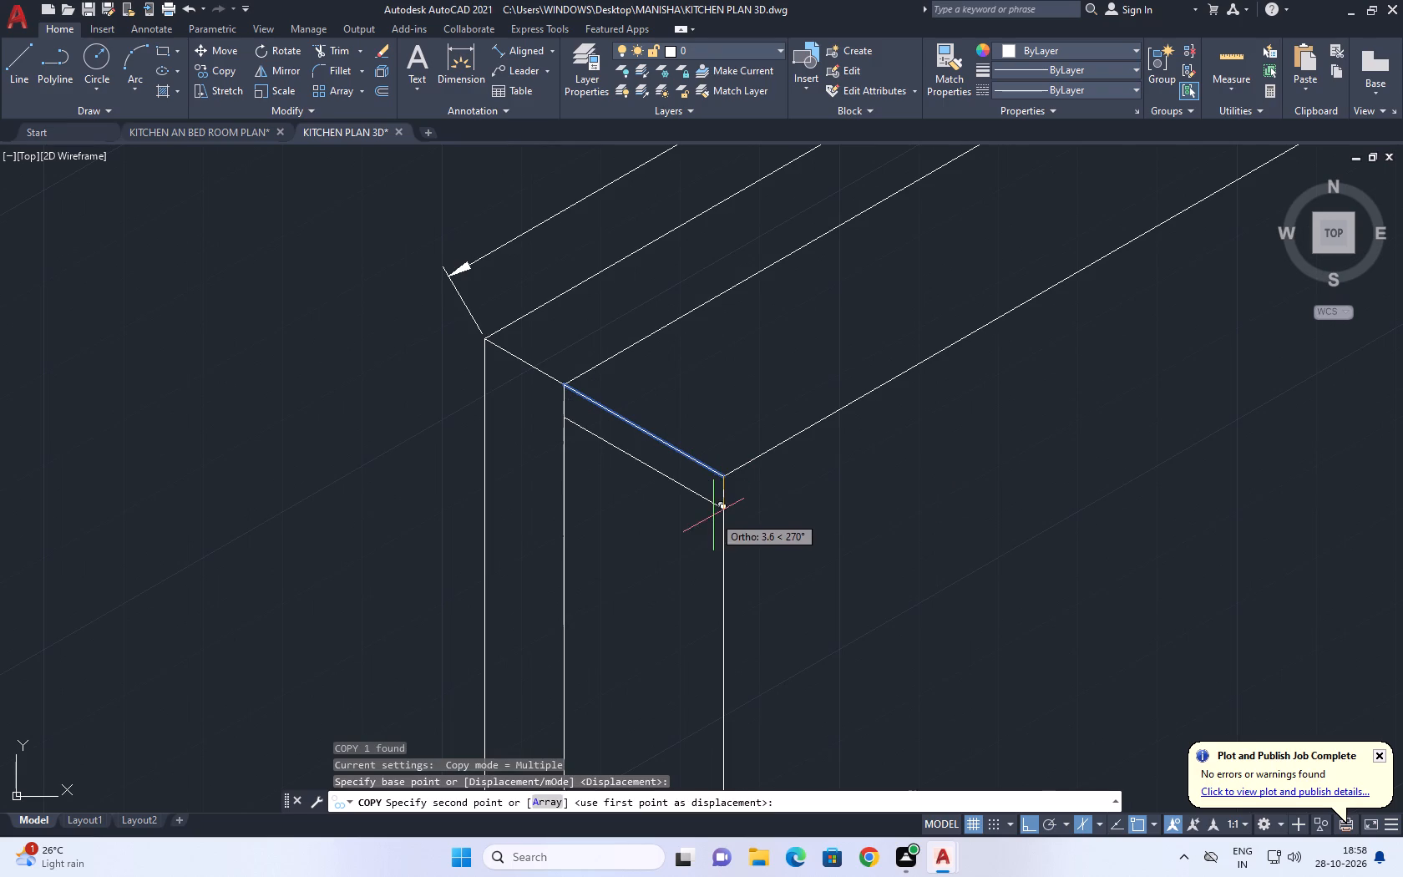
pyautogui.scroll(2, 713, 517)
pyautogui.press('1')
pyautogui.press('space')
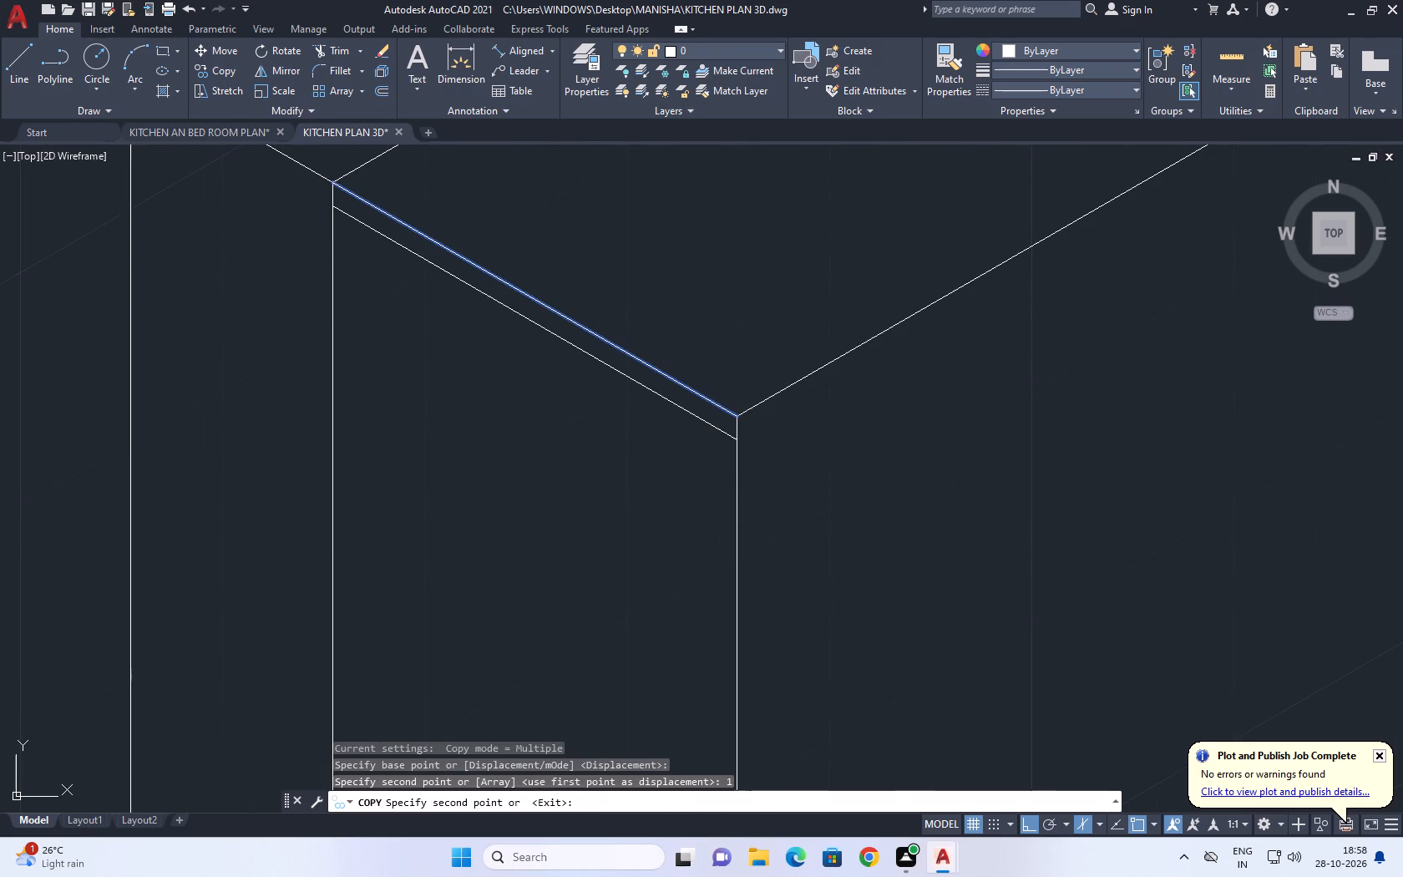
pyautogui.scroll(-3, 744, 460)
pyautogui.press('Escape')
# Copy the counter's long 30° front edge down 1 unit to the corner of the lowered end edge.
pyautogui.click(791, 433)
pyautogui.click(770, 405)
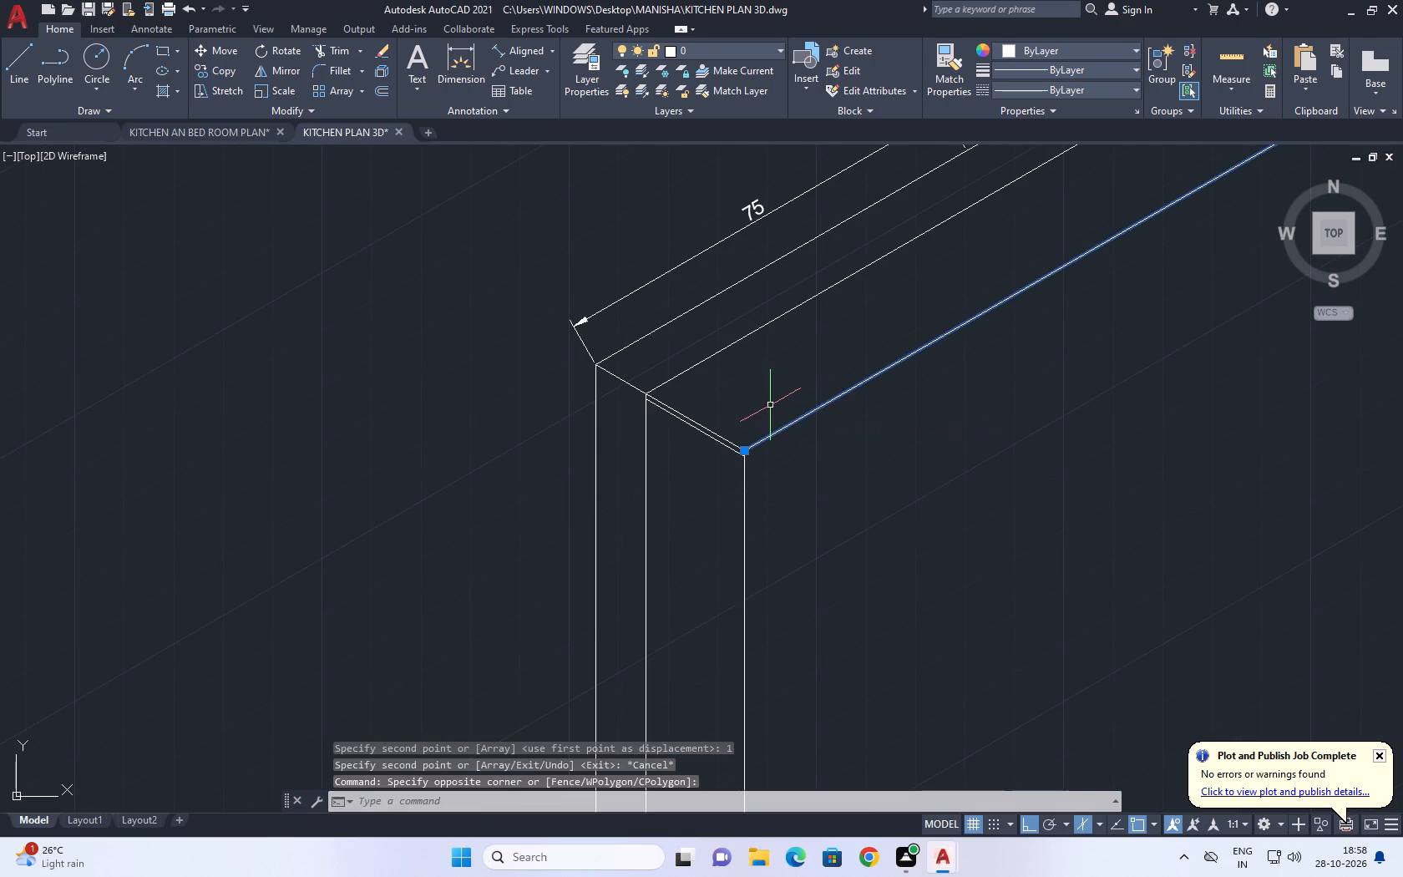
pyautogui.write('CO')
pyautogui.press('space')
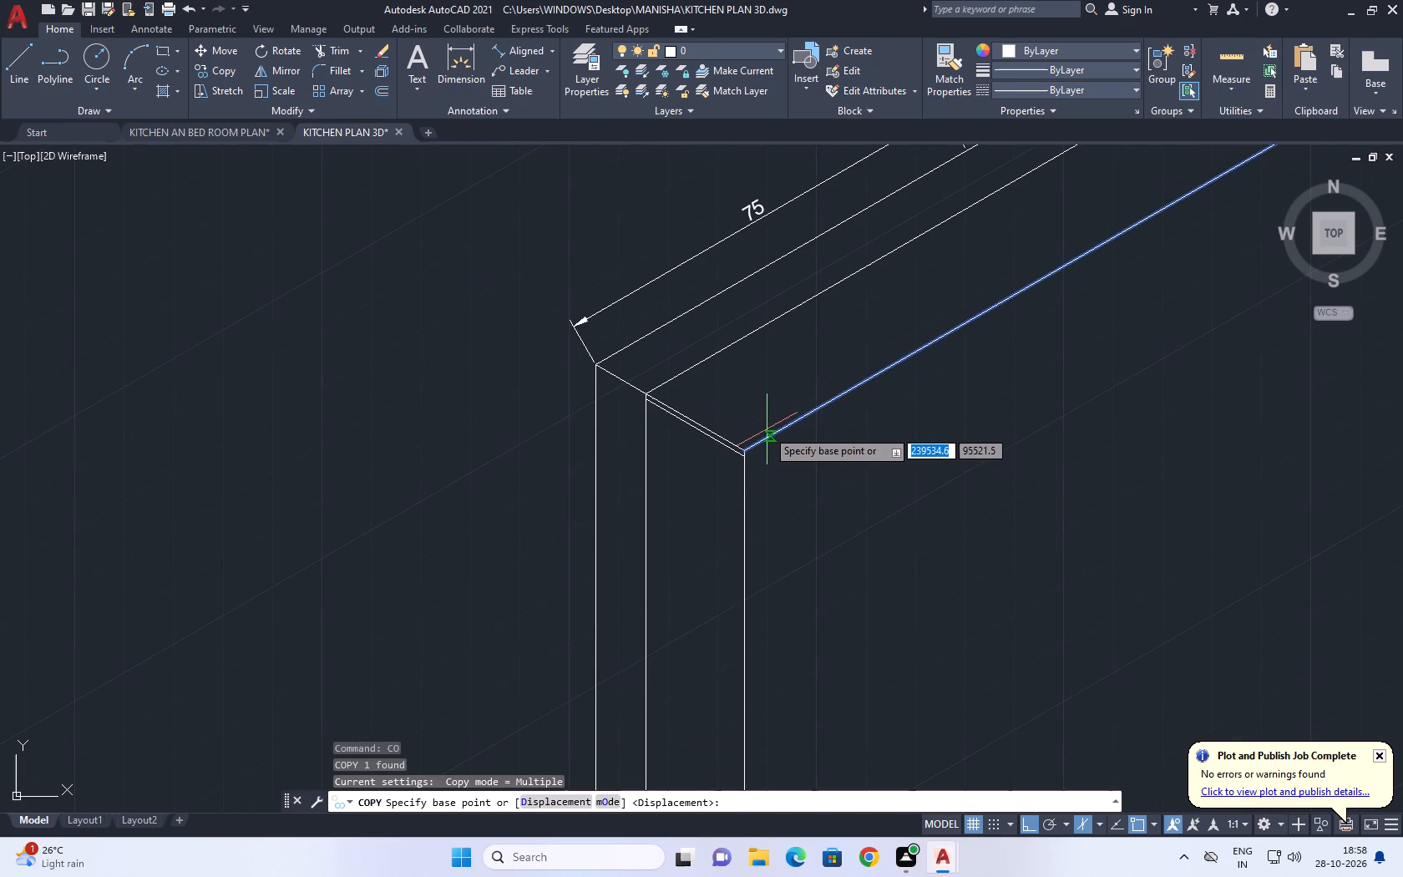
pyautogui.click(745, 447)
pyautogui.scroll(2, 742, 470)
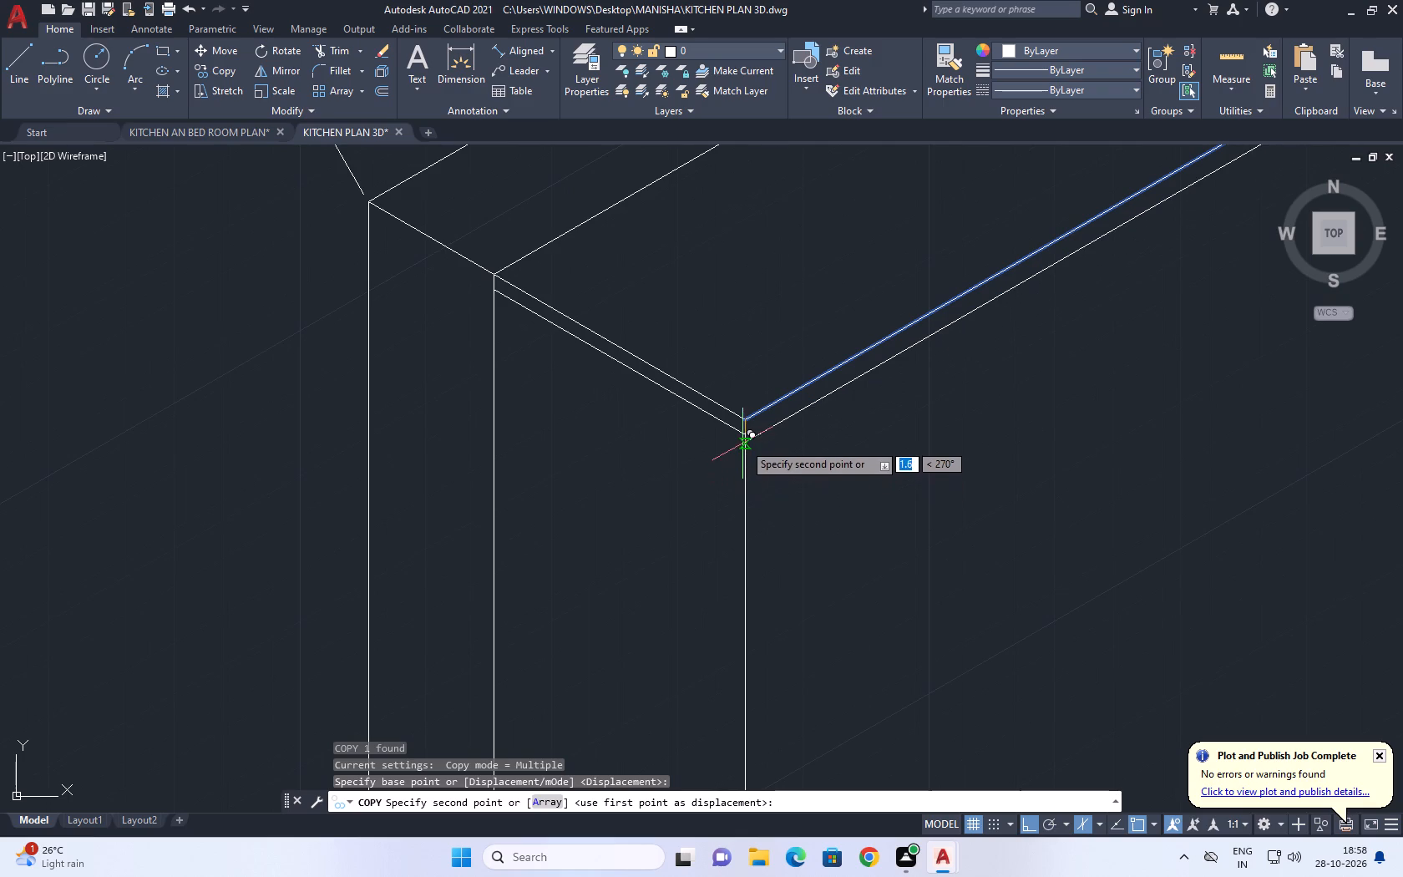
pyautogui.moveTo(747, 437); pyautogui.dragTo(743, 450)
pyautogui.press('Escape')
# Extend the lowered 30° counter edge to meet the 330° wall's inner face line.
pyautogui.scroll(-5, 656, 520)
pyautogui.scroll(1, 991, 331)
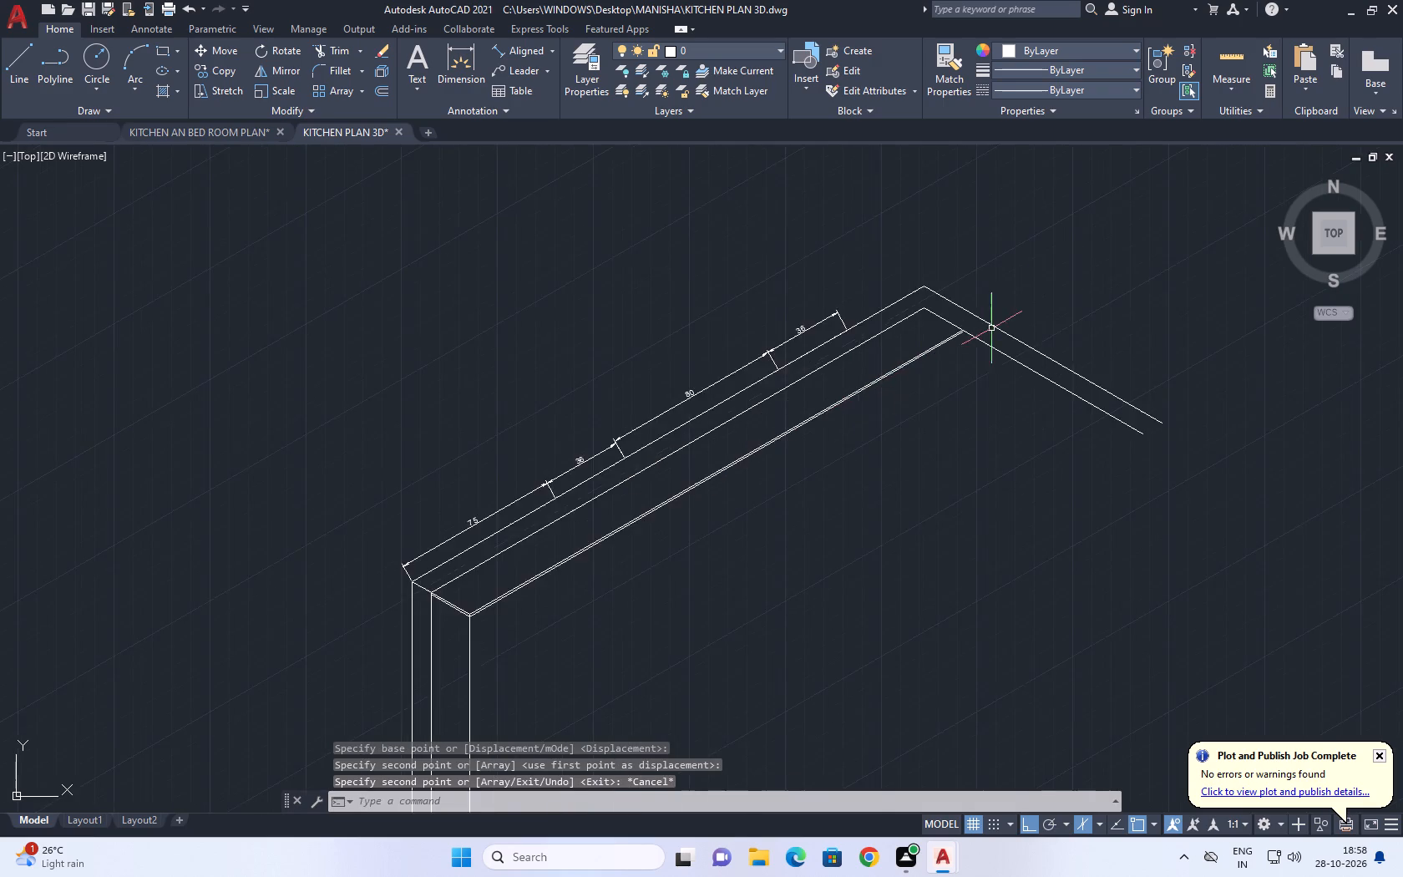
pyautogui.scroll(4, 991, 328)
pyautogui.moveTo(890, 307); pyautogui.dragTo(894, 373, button='middle')
pyautogui.write('EX')
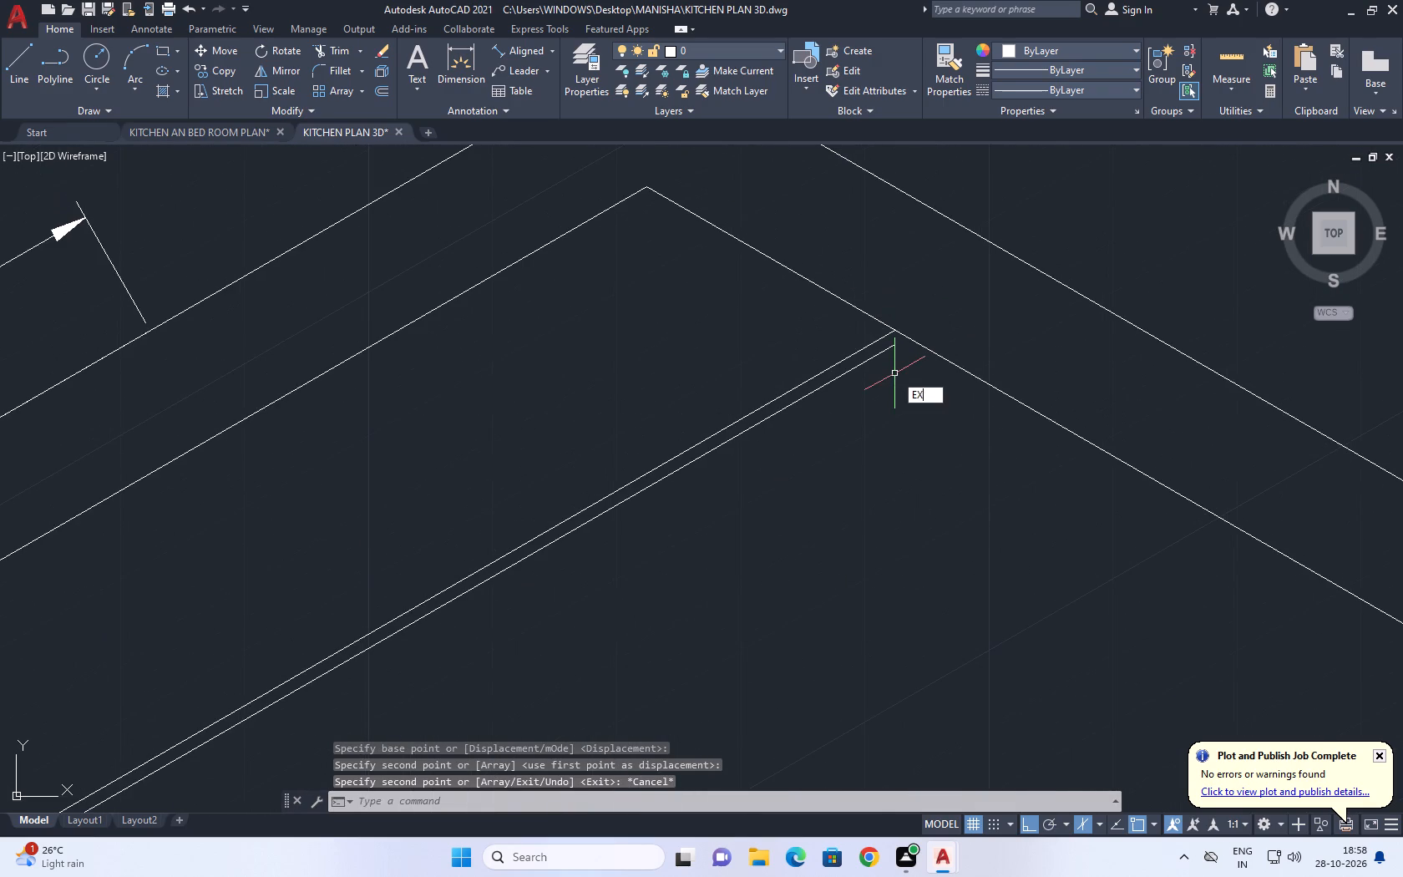
pyautogui.press('space')
pyautogui.click(870, 357)
pyautogui.press('Escape')
# In the left isoplane, draw a 330° line from the upper end of the last 36-unit segment to beyond the counter's front edge.
pyautogui.scroll(-3, 894, 357)
pyautogui.moveTo(909, 371); pyautogui.dragTo(905, 314, button='middle')
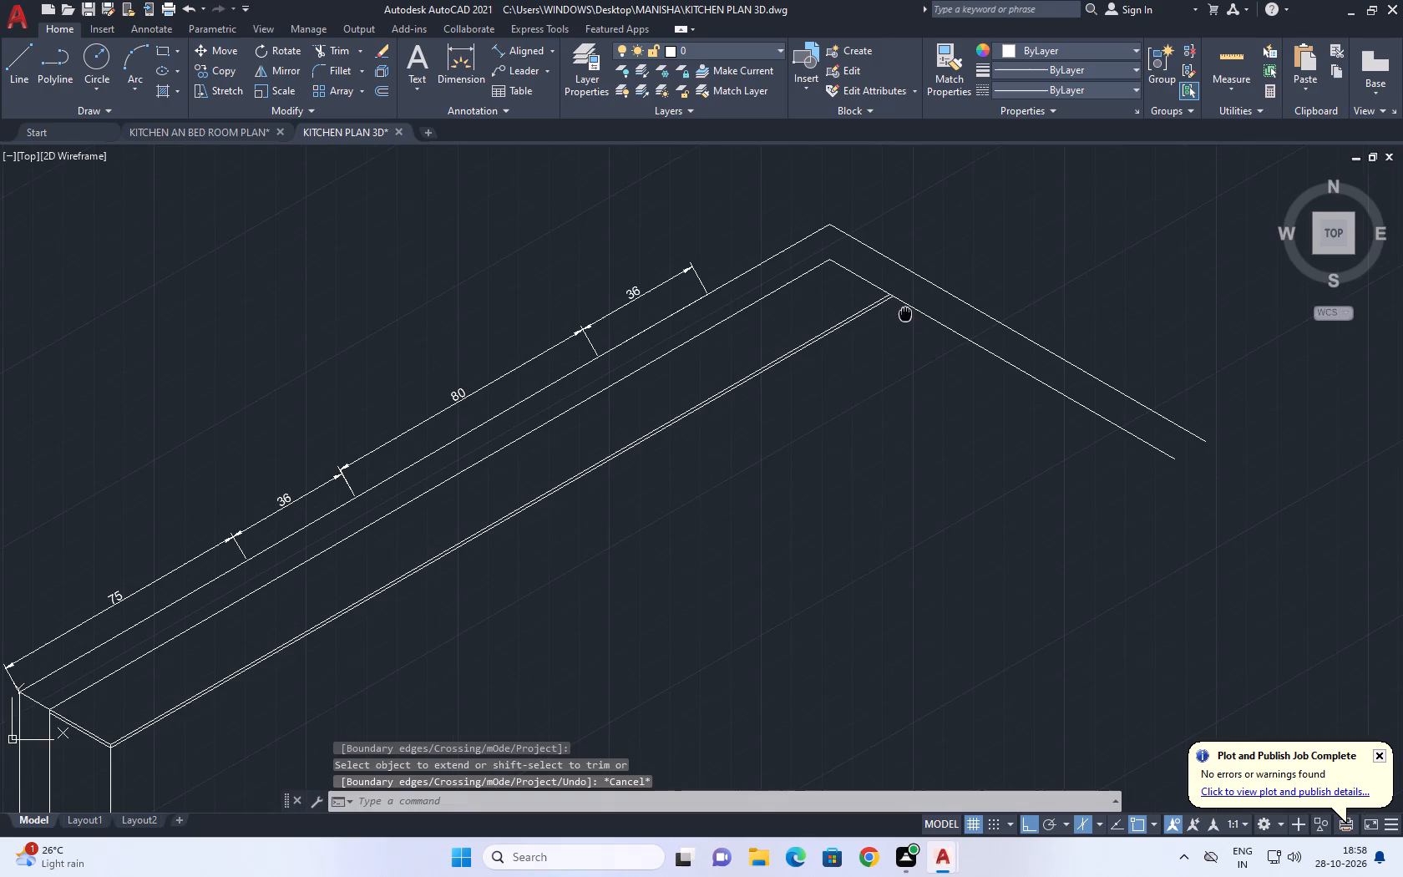
pyautogui.moveTo(905, 314); pyautogui.dragTo(872, 247, button='middle')
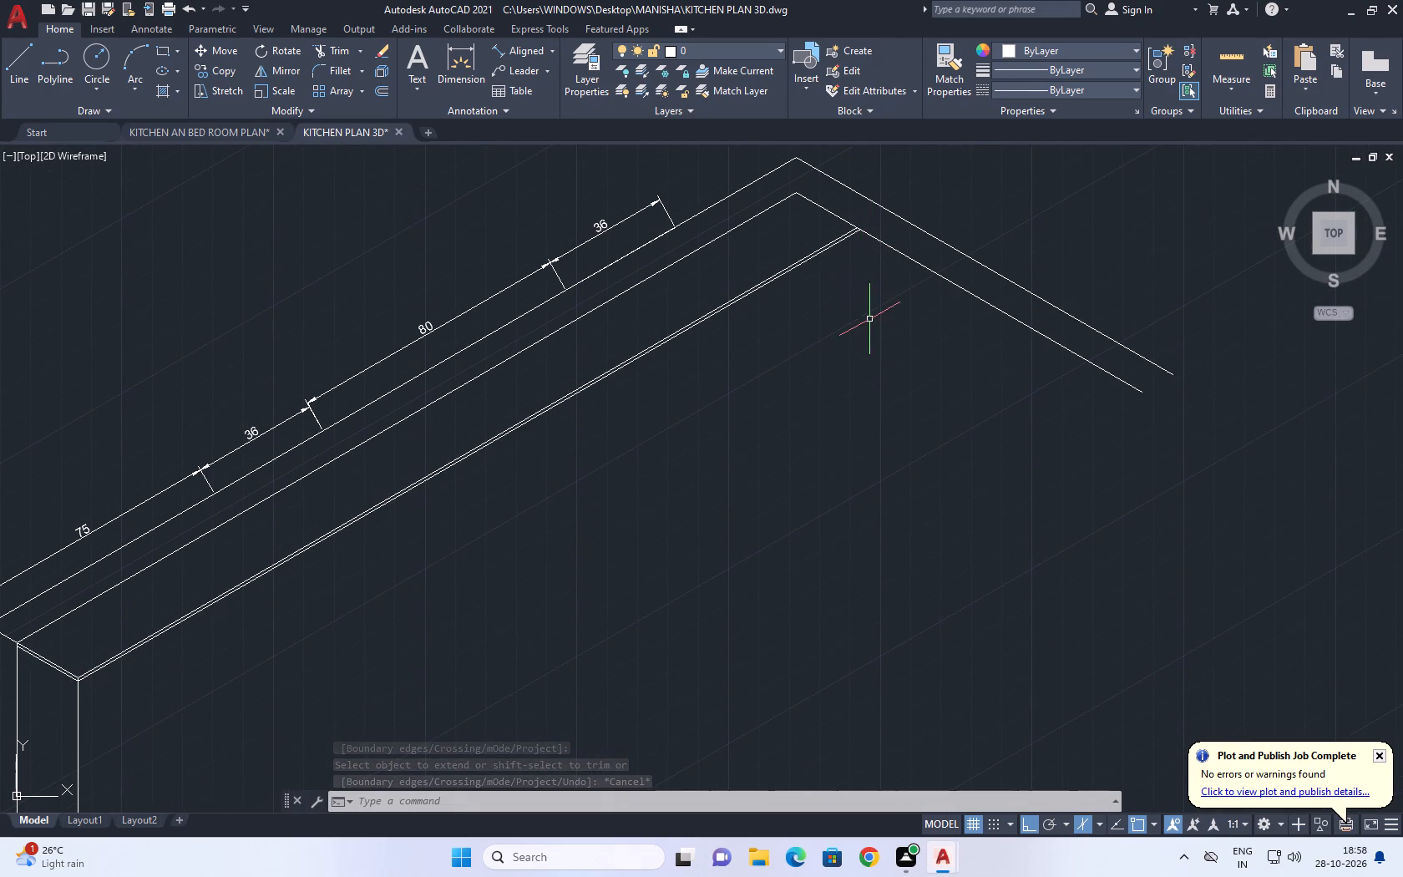
pyautogui.press('l')
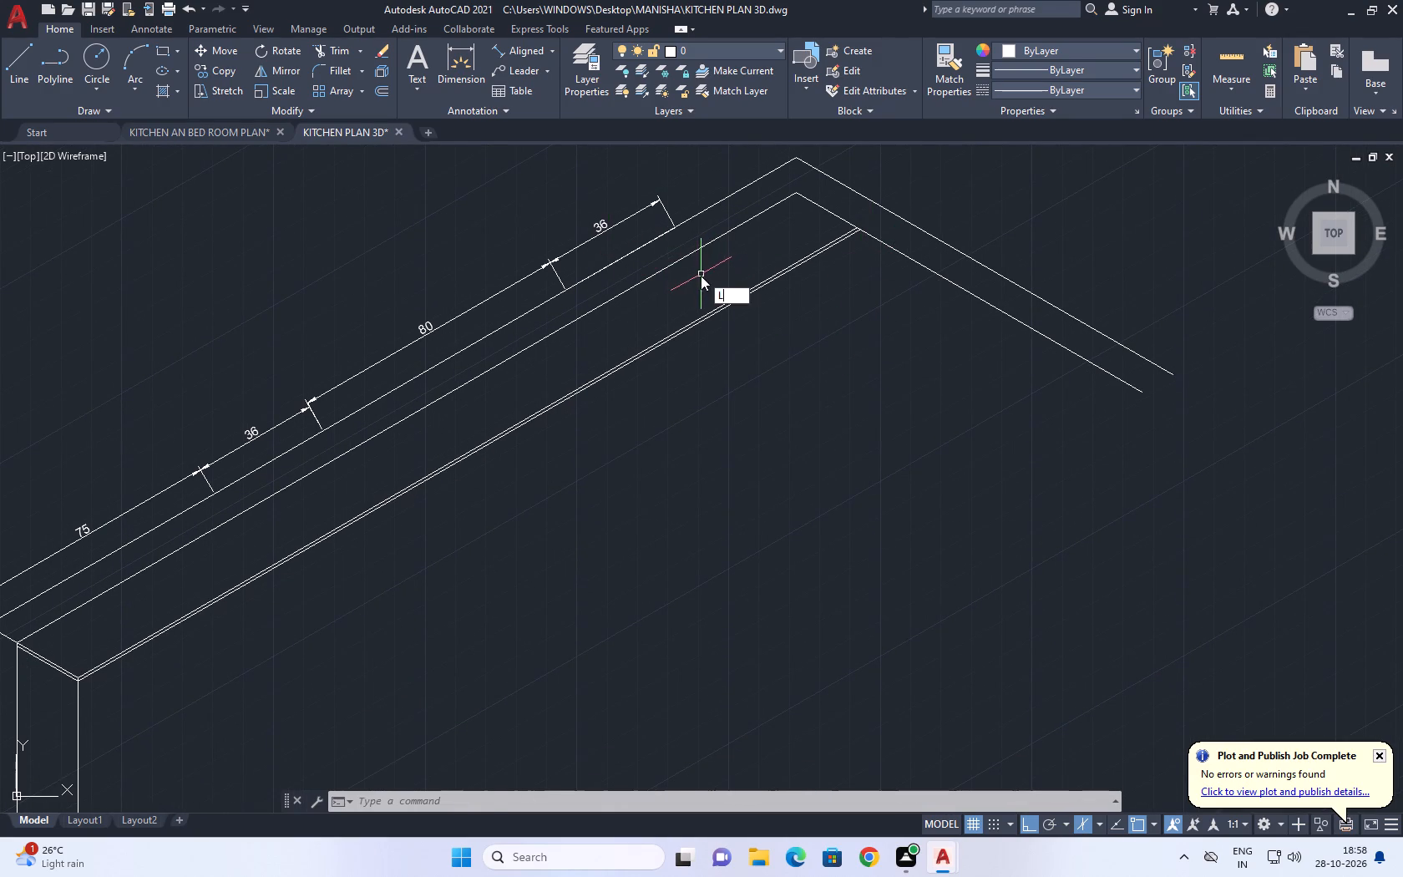
pyautogui.press('space')
pyautogui.click(674, 224)
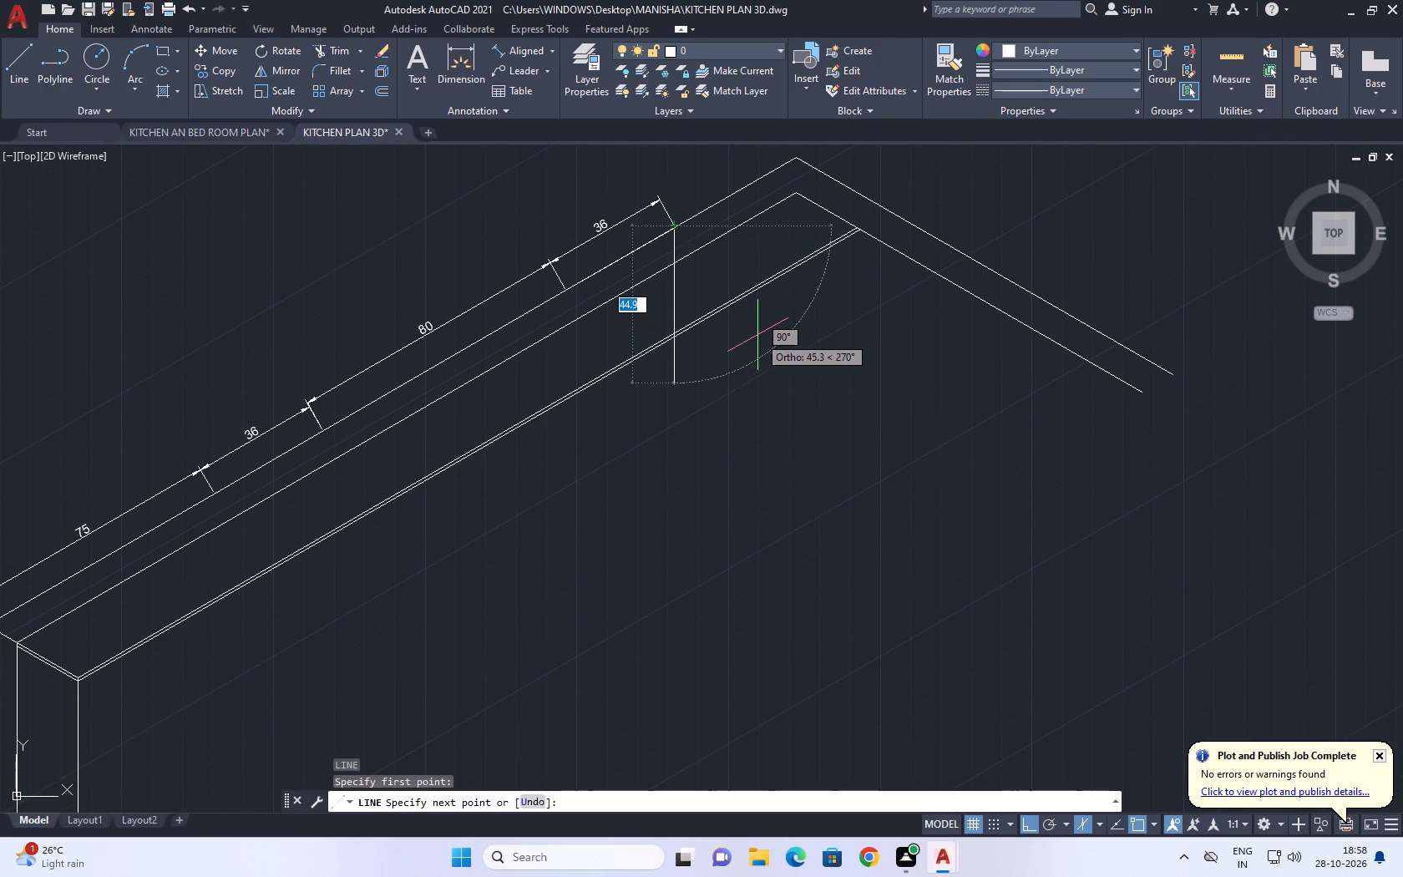
pyautogui.press('F5')
pyautogui.click(822, 358)
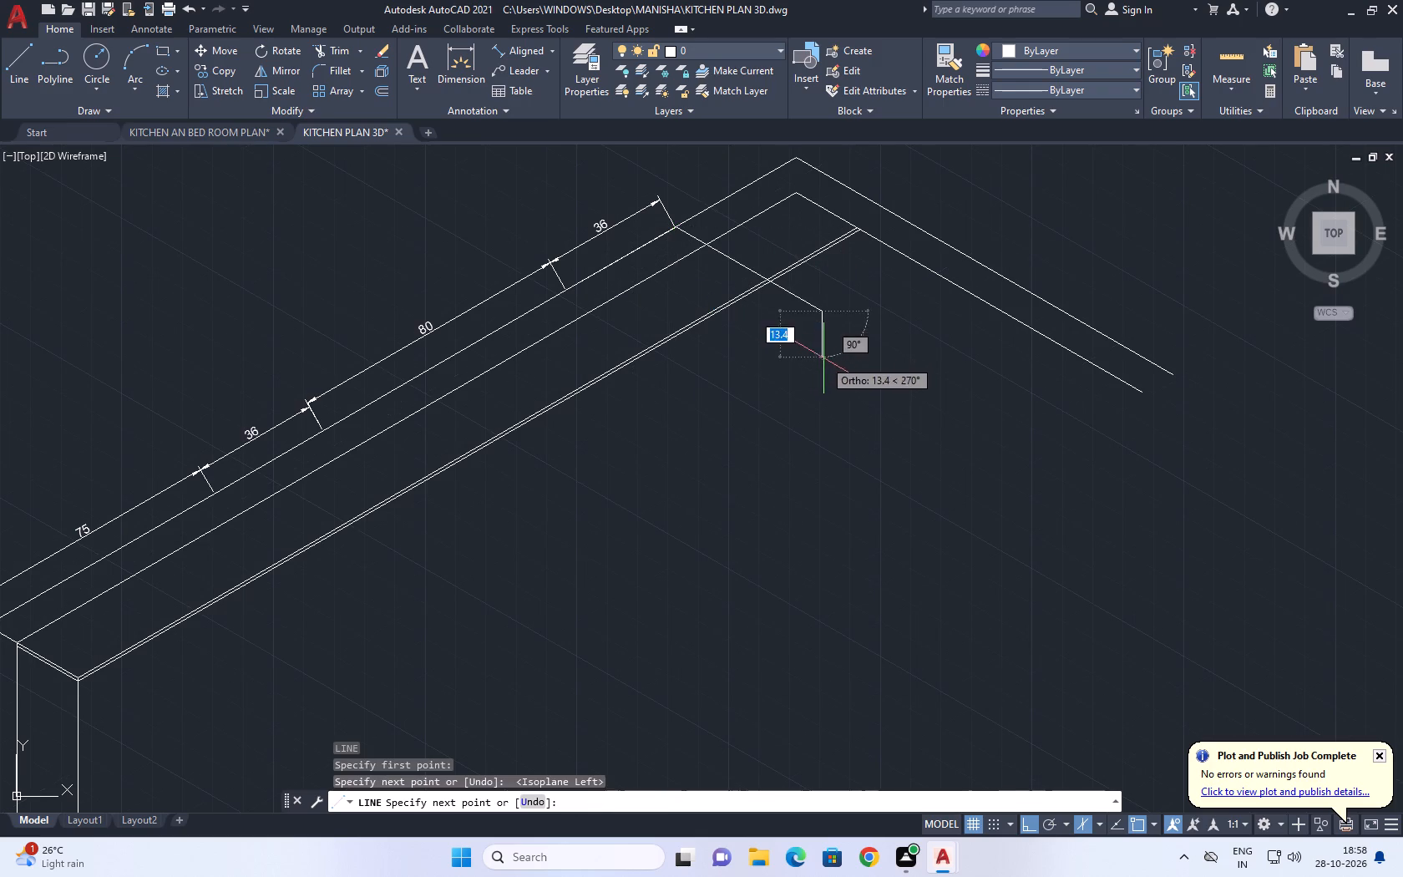
pyautogui.press('space')
# Draw a vertical line straight down from where the 330° cross line meets the counter's lower front edge.
pyautogui.scroll(3, 767, 316)
pyautogui.moveTo(778, 295); pyautogui.dragTo(793, 341, button='middle')
pyautogui.write('L')
pyautogui.press('space')
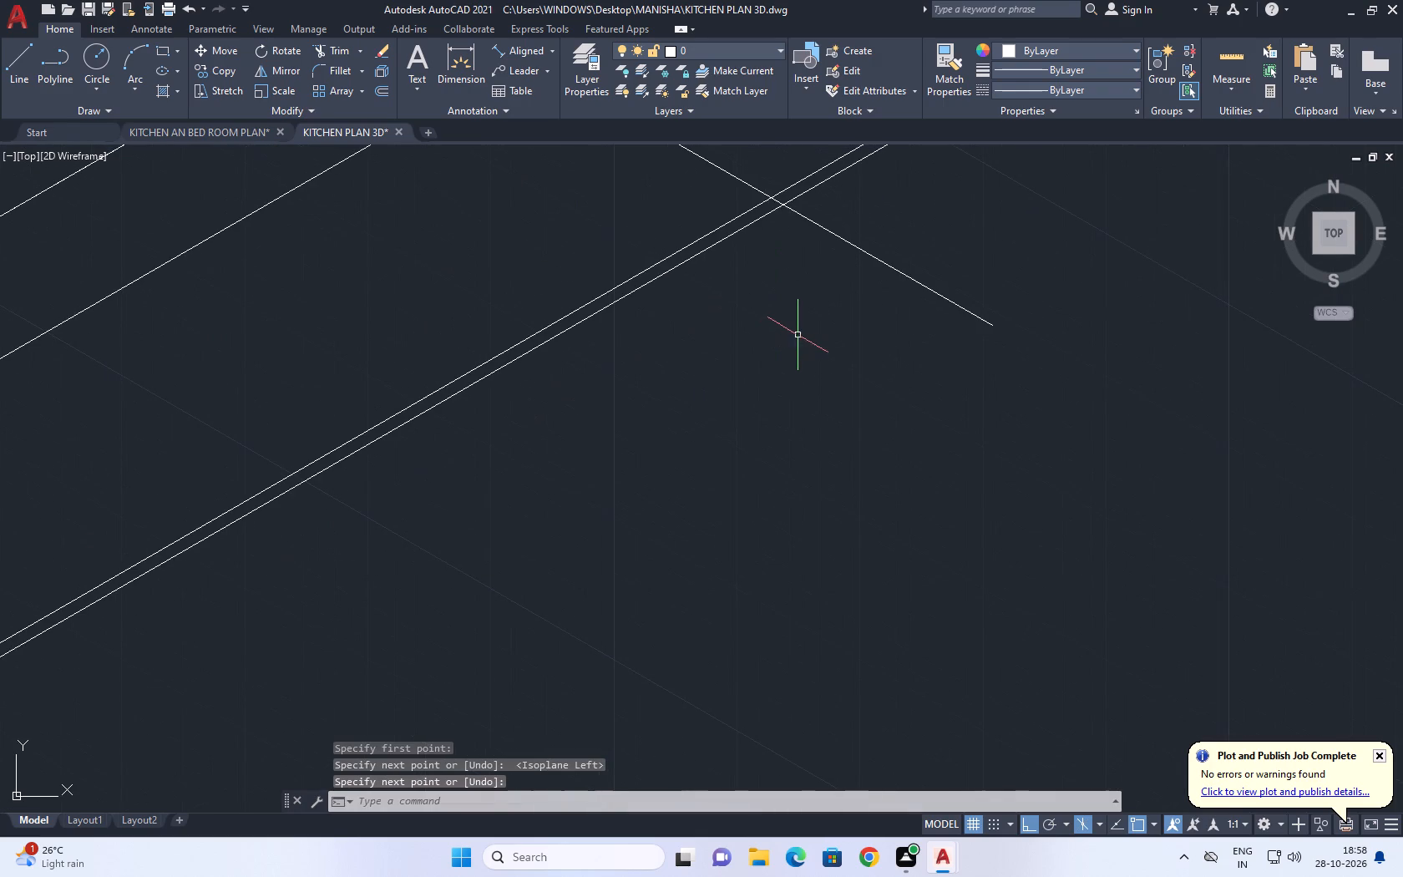
pyautogui.click(787, 205)
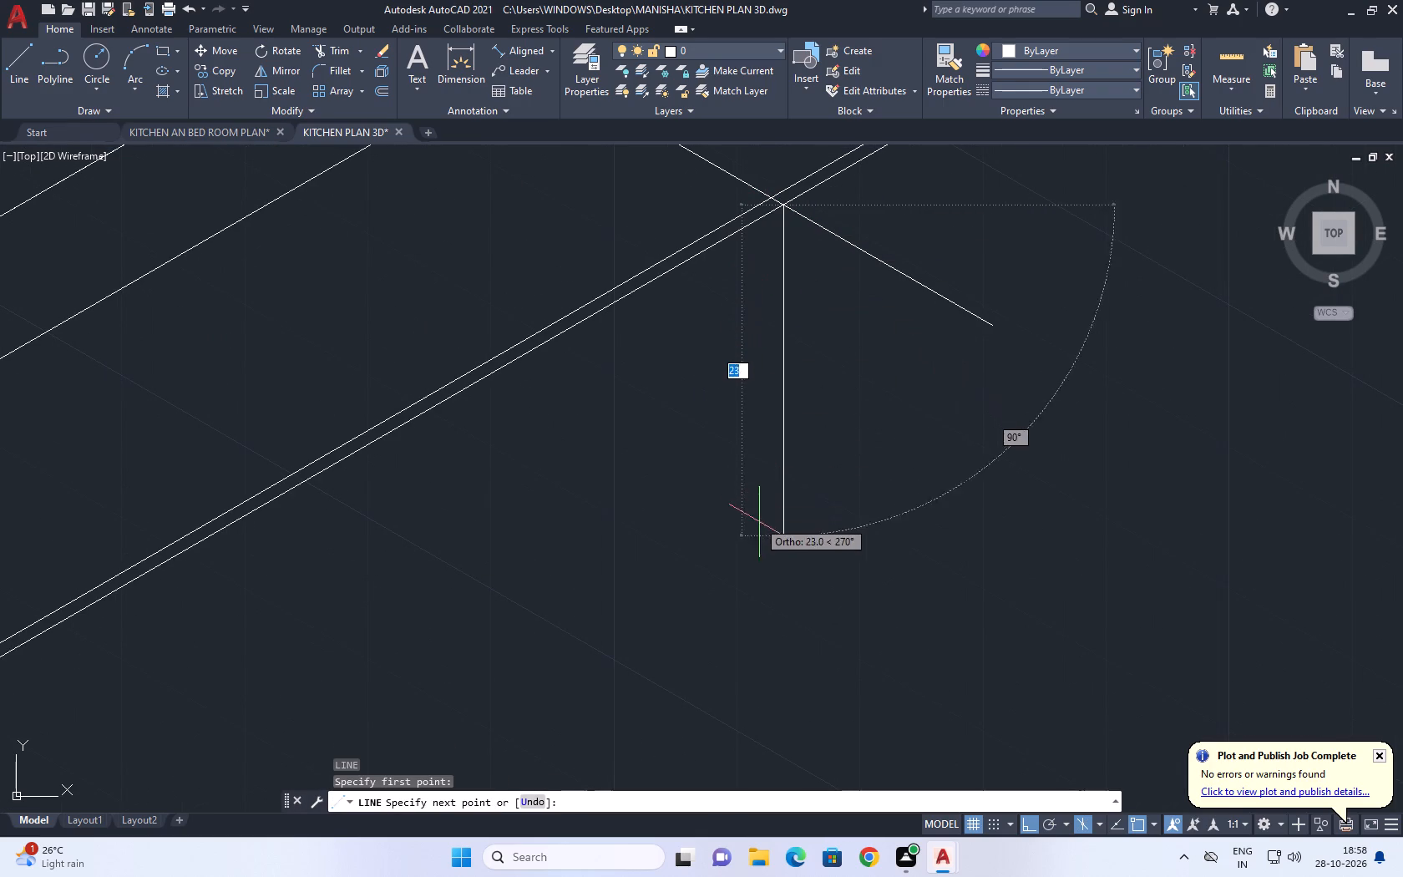
pyautogui.moveTo(788, 608); pyautogui.dragTo(803, 677)
pyautogui.press('Escape')
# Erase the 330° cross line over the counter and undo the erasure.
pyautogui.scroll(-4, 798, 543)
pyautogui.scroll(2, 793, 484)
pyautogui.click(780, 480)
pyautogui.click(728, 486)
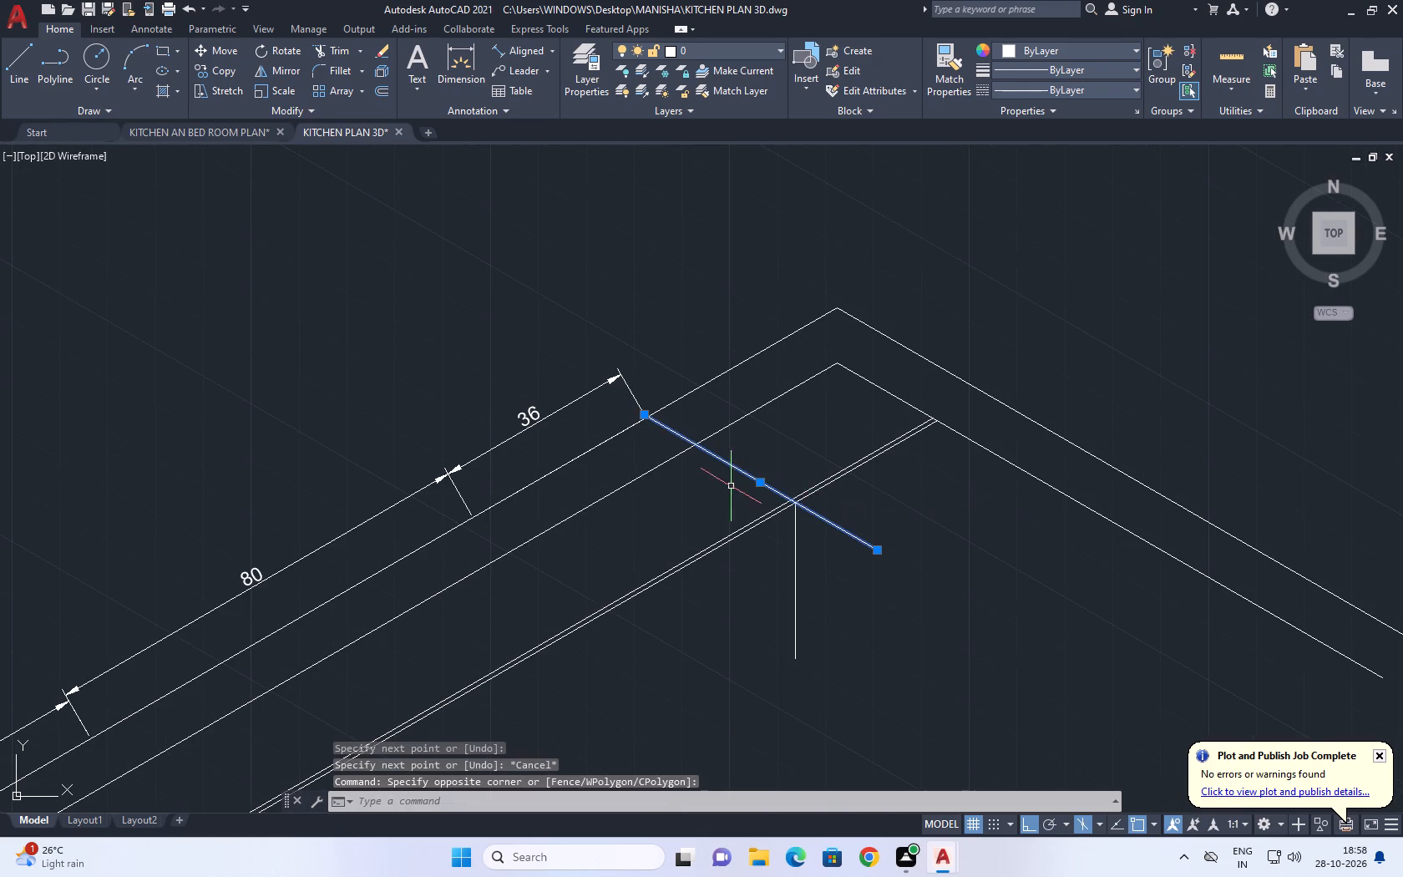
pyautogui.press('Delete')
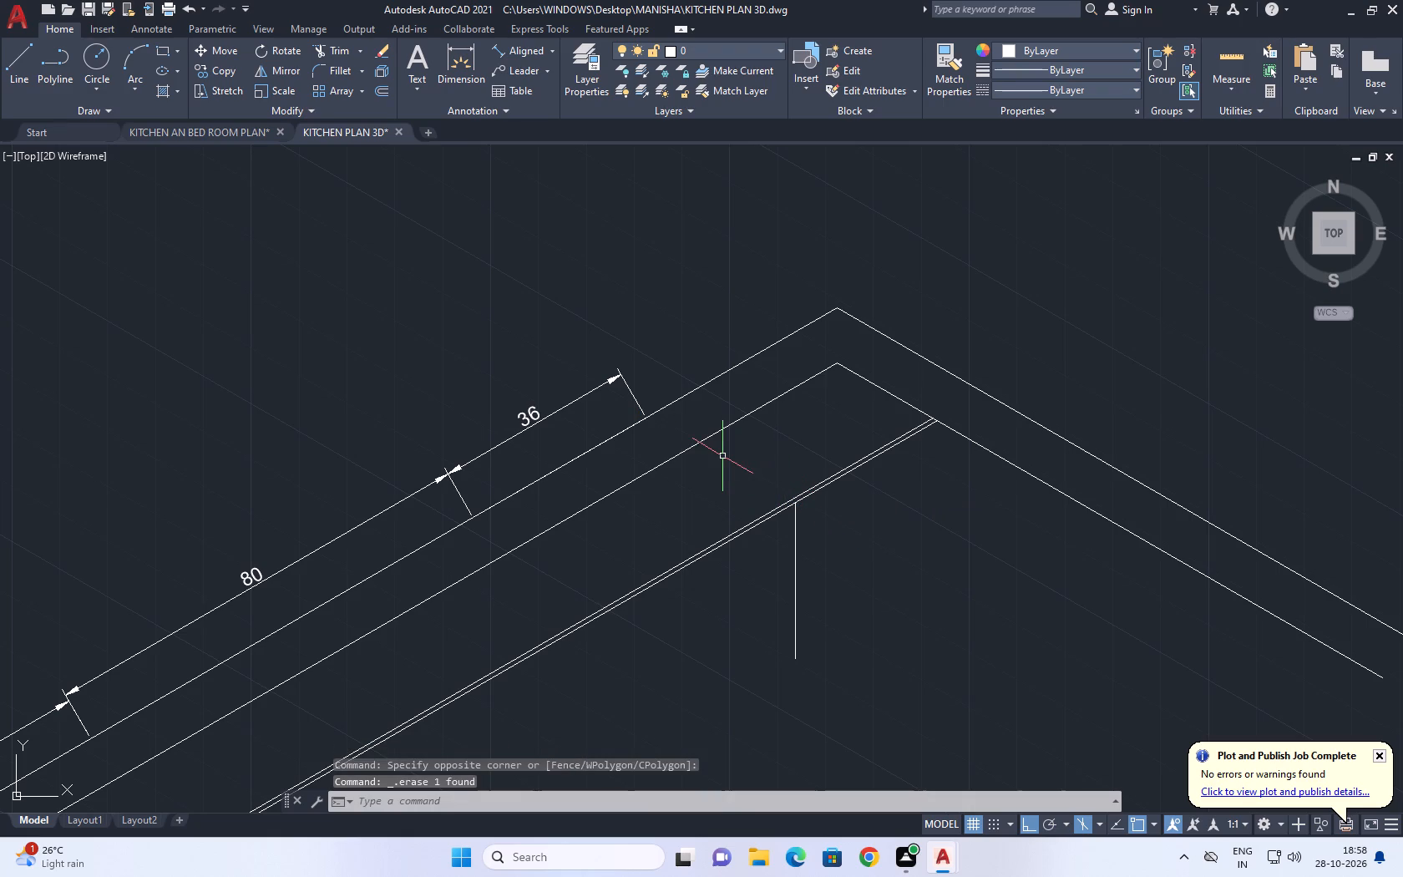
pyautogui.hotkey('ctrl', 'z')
# Trim the part of the 330° cross line that overhangs the counter's front edge.
pyautogui.press('t')
pyautogui.write('R')
pyautogui.press('space')
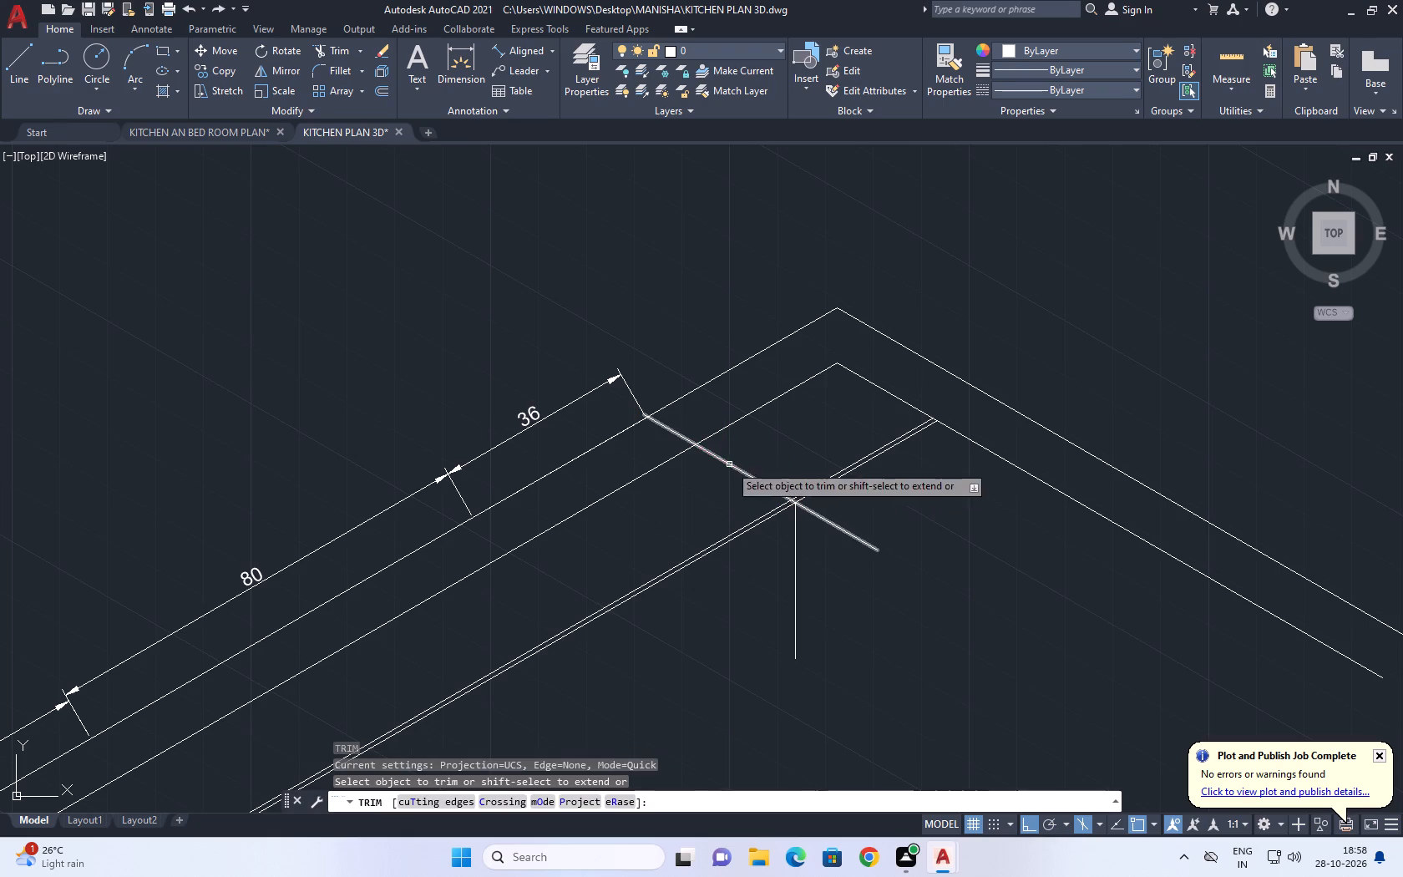
pyautogui.click(846, 509)
pyautogui.click(818, 553)
pyautogui.moveTo(840, 538); pyautogui.dragTo(831, 501, button='middle')
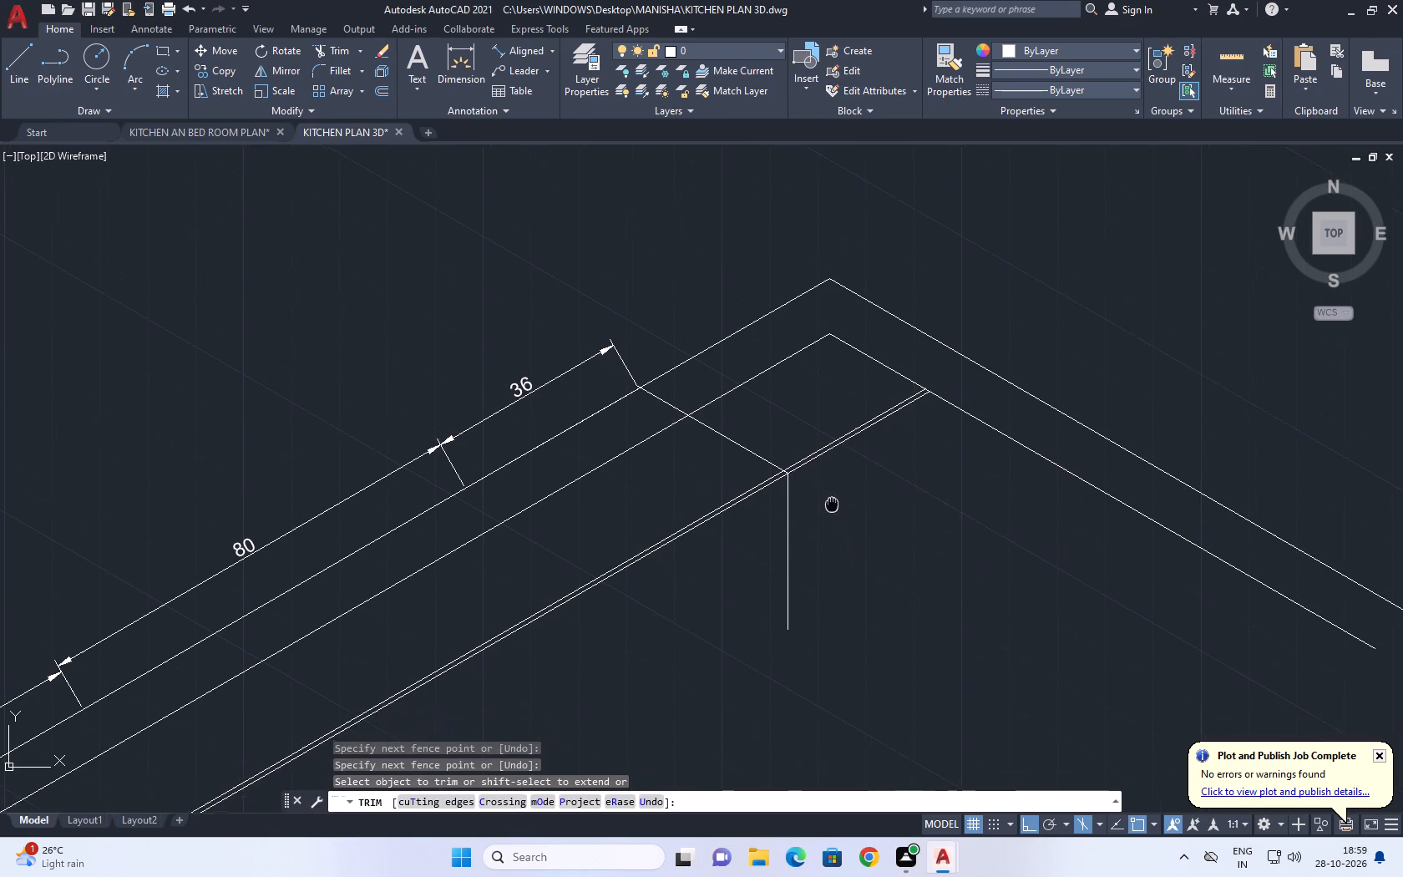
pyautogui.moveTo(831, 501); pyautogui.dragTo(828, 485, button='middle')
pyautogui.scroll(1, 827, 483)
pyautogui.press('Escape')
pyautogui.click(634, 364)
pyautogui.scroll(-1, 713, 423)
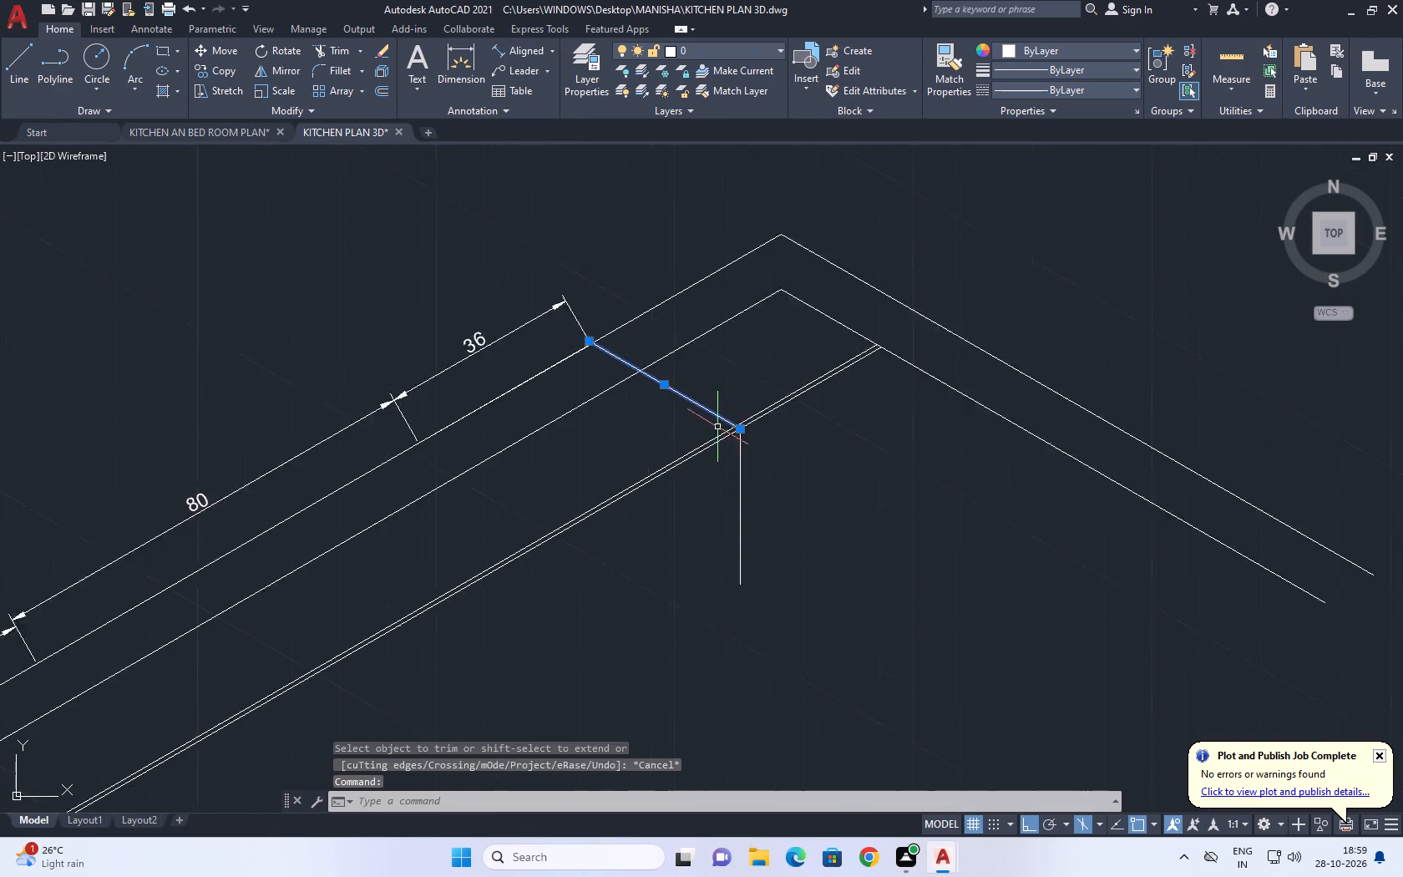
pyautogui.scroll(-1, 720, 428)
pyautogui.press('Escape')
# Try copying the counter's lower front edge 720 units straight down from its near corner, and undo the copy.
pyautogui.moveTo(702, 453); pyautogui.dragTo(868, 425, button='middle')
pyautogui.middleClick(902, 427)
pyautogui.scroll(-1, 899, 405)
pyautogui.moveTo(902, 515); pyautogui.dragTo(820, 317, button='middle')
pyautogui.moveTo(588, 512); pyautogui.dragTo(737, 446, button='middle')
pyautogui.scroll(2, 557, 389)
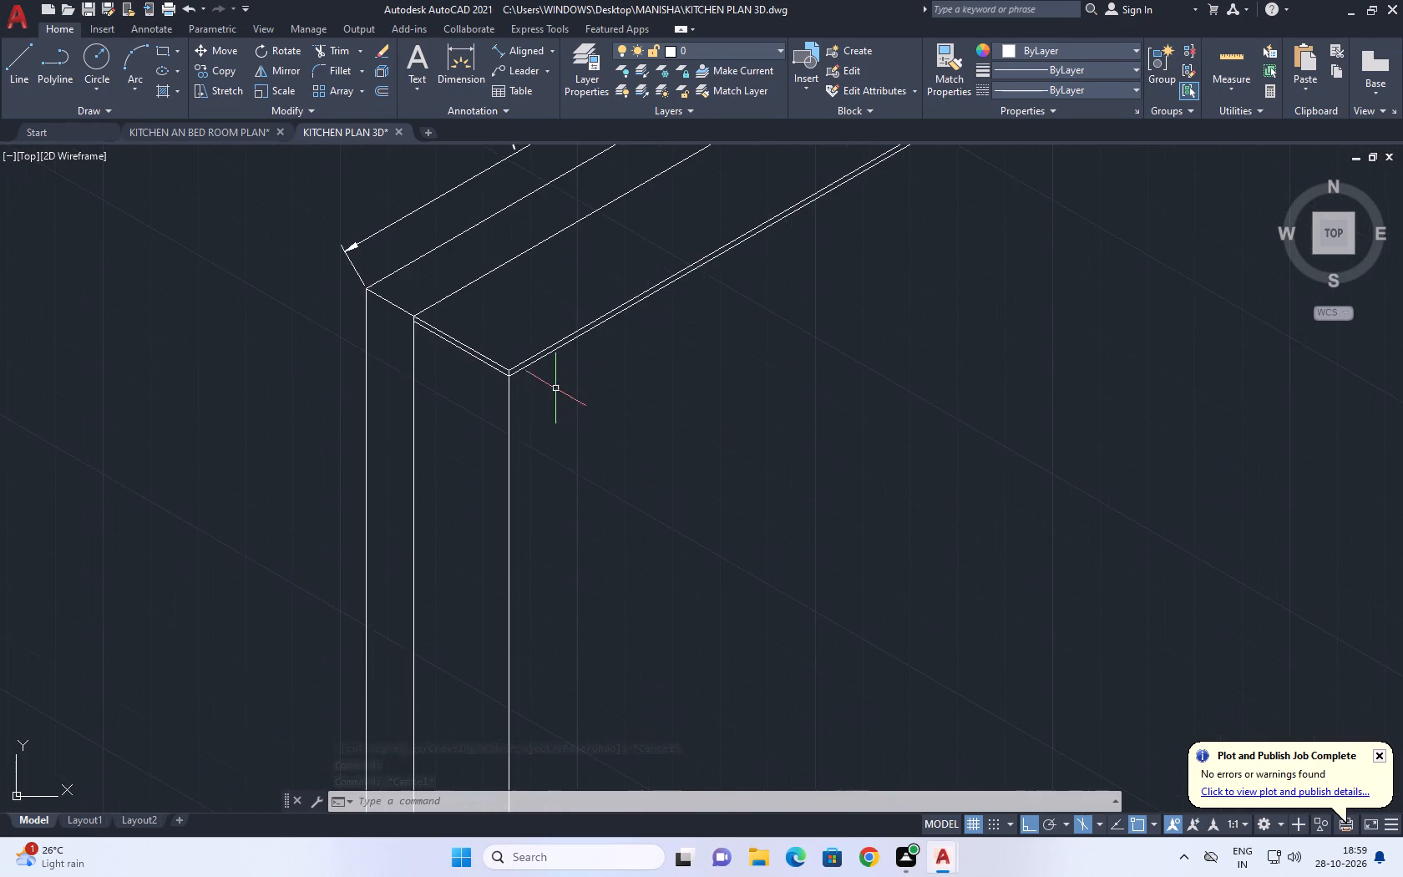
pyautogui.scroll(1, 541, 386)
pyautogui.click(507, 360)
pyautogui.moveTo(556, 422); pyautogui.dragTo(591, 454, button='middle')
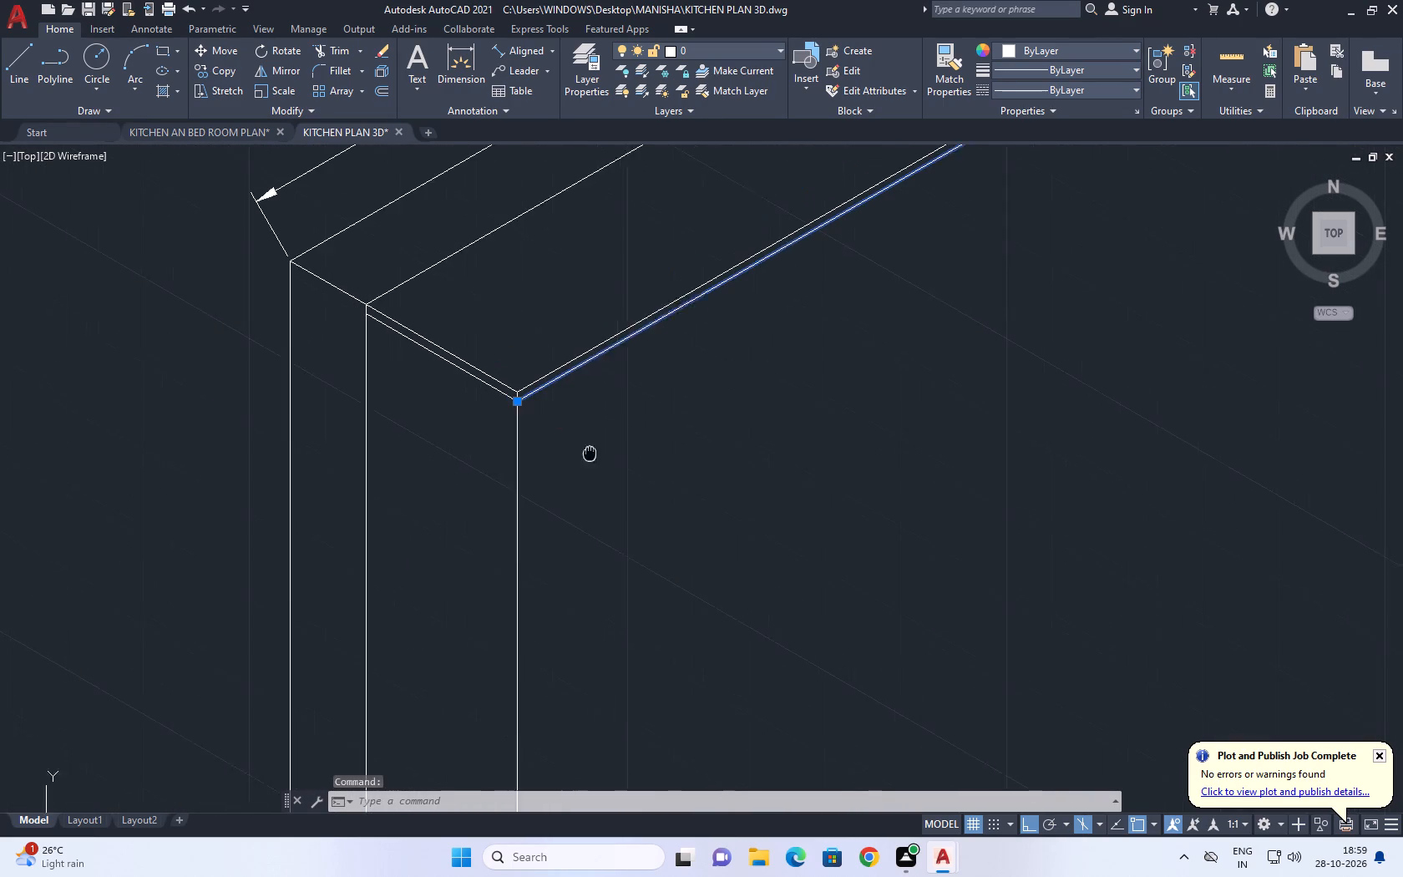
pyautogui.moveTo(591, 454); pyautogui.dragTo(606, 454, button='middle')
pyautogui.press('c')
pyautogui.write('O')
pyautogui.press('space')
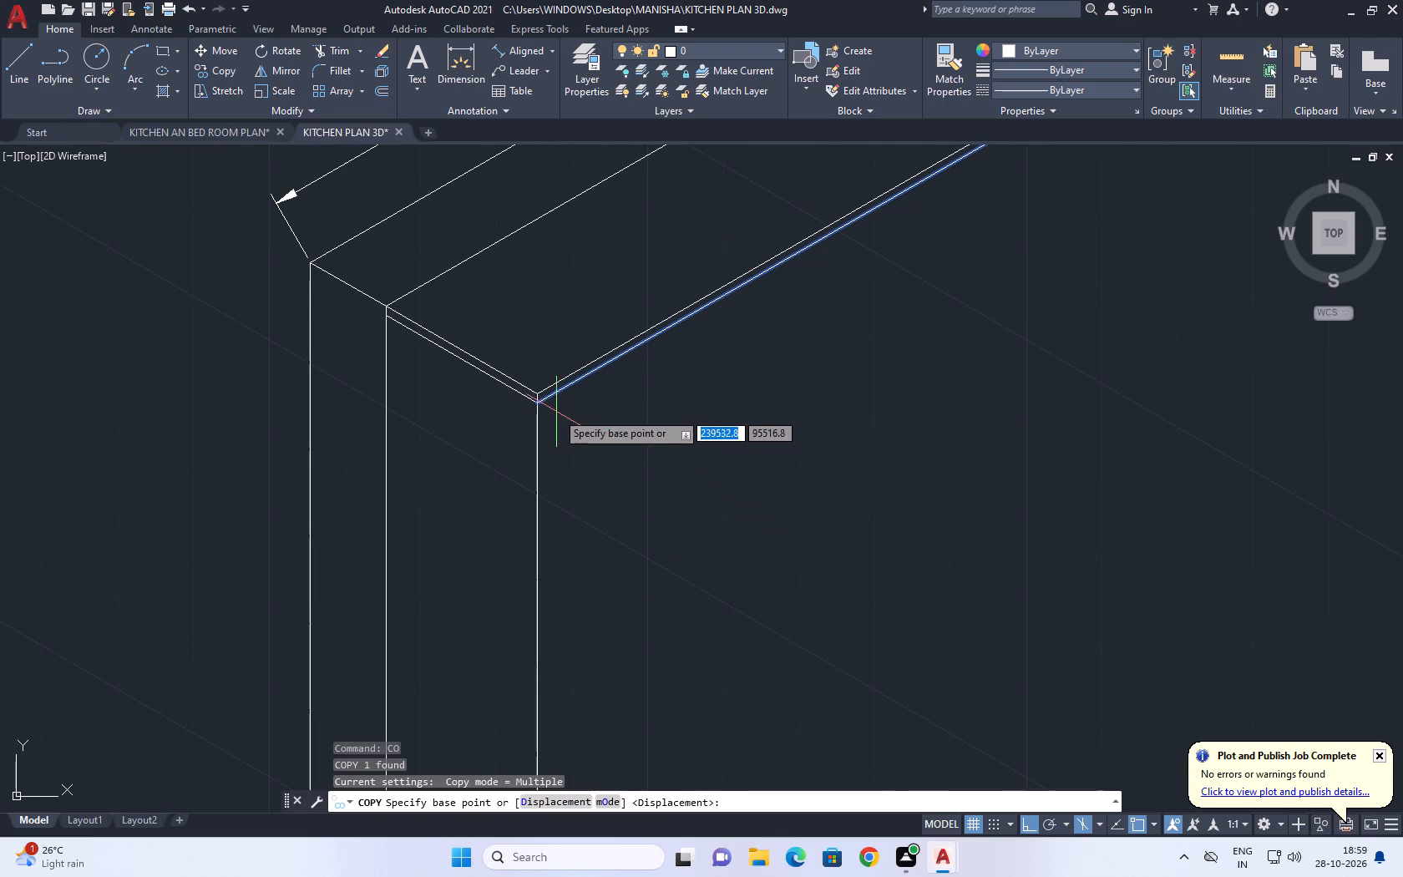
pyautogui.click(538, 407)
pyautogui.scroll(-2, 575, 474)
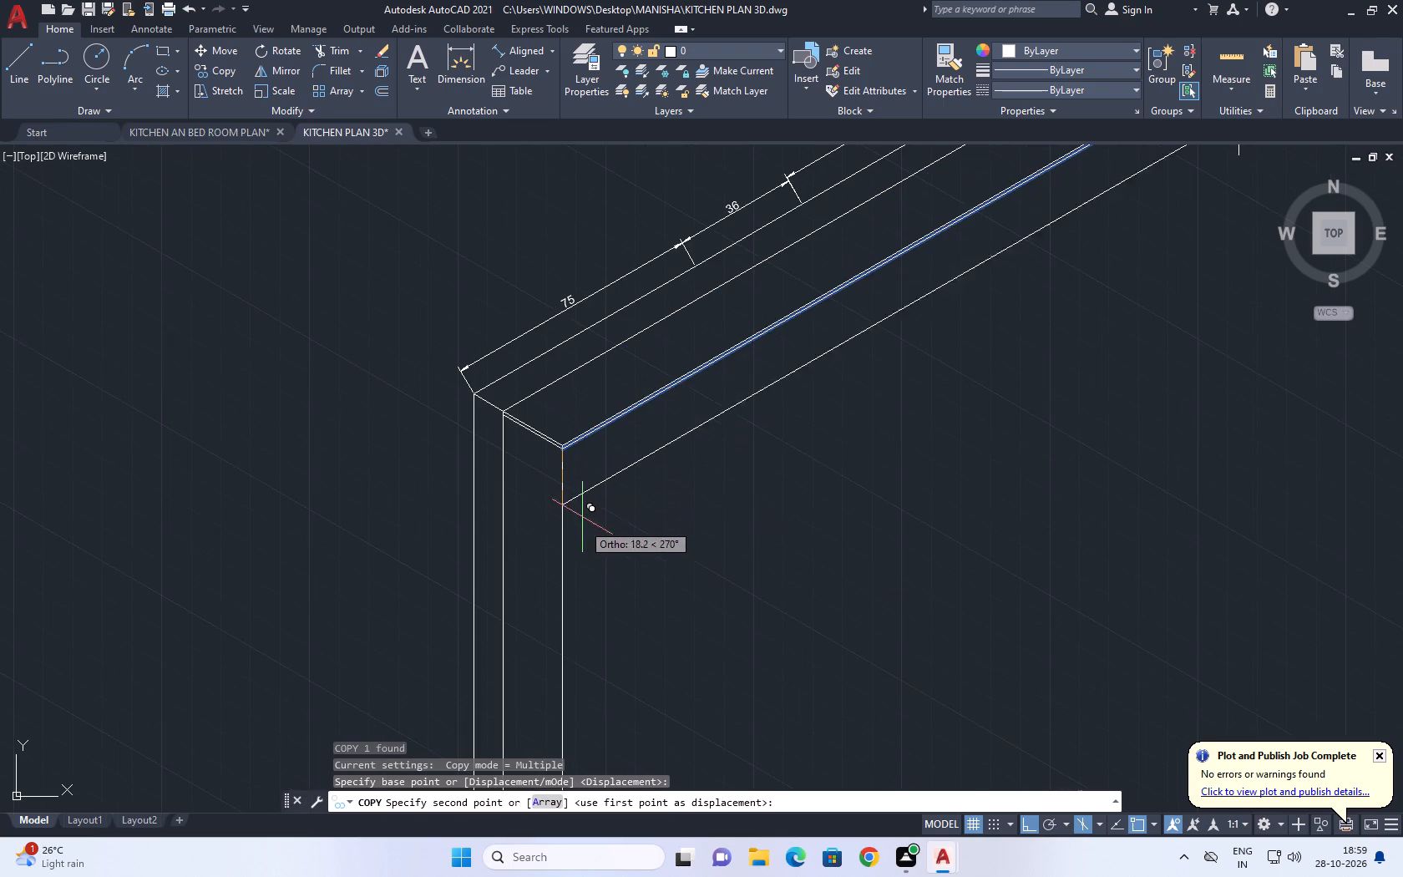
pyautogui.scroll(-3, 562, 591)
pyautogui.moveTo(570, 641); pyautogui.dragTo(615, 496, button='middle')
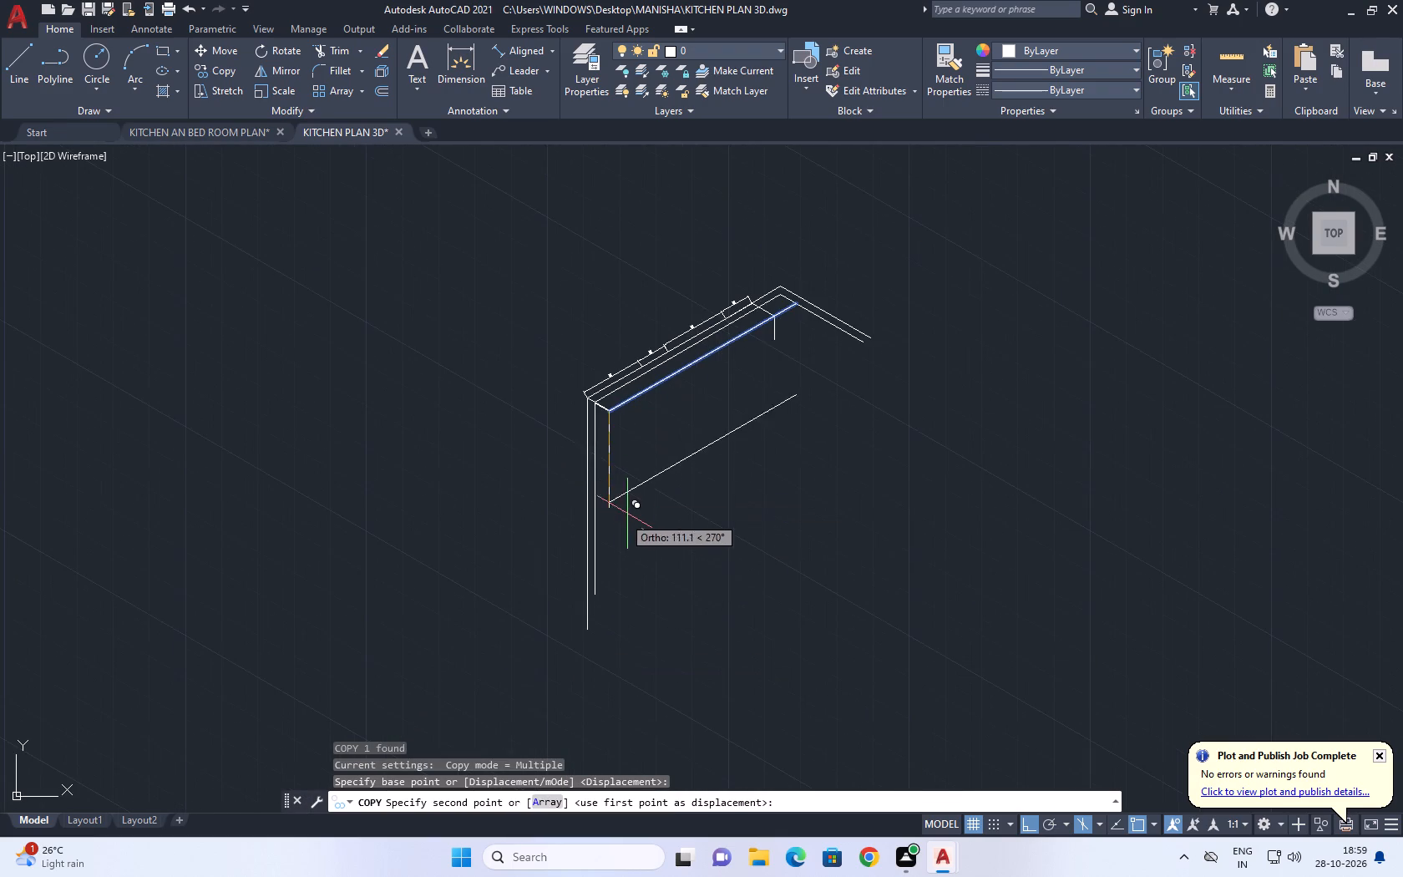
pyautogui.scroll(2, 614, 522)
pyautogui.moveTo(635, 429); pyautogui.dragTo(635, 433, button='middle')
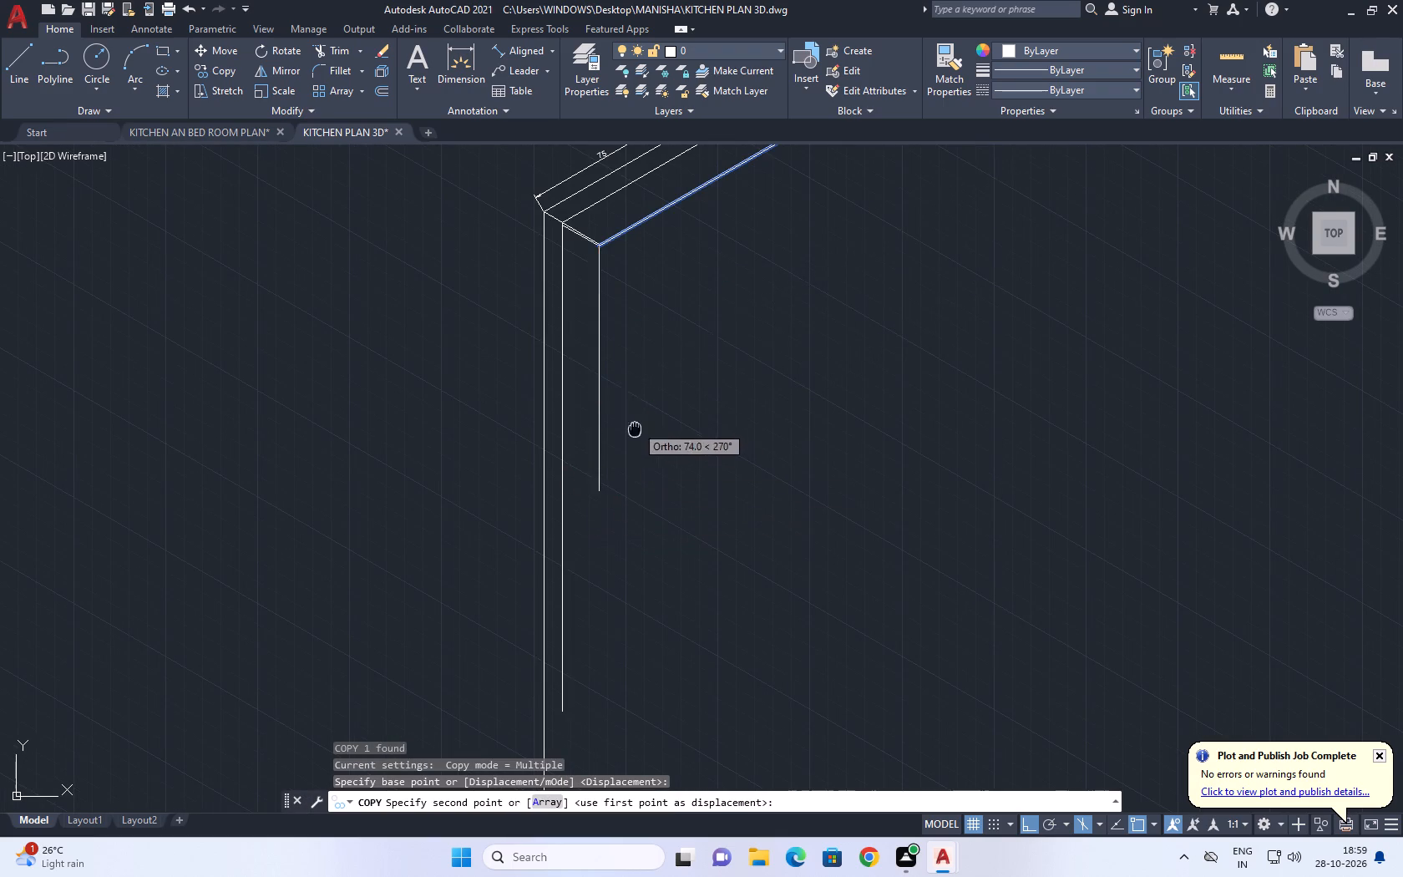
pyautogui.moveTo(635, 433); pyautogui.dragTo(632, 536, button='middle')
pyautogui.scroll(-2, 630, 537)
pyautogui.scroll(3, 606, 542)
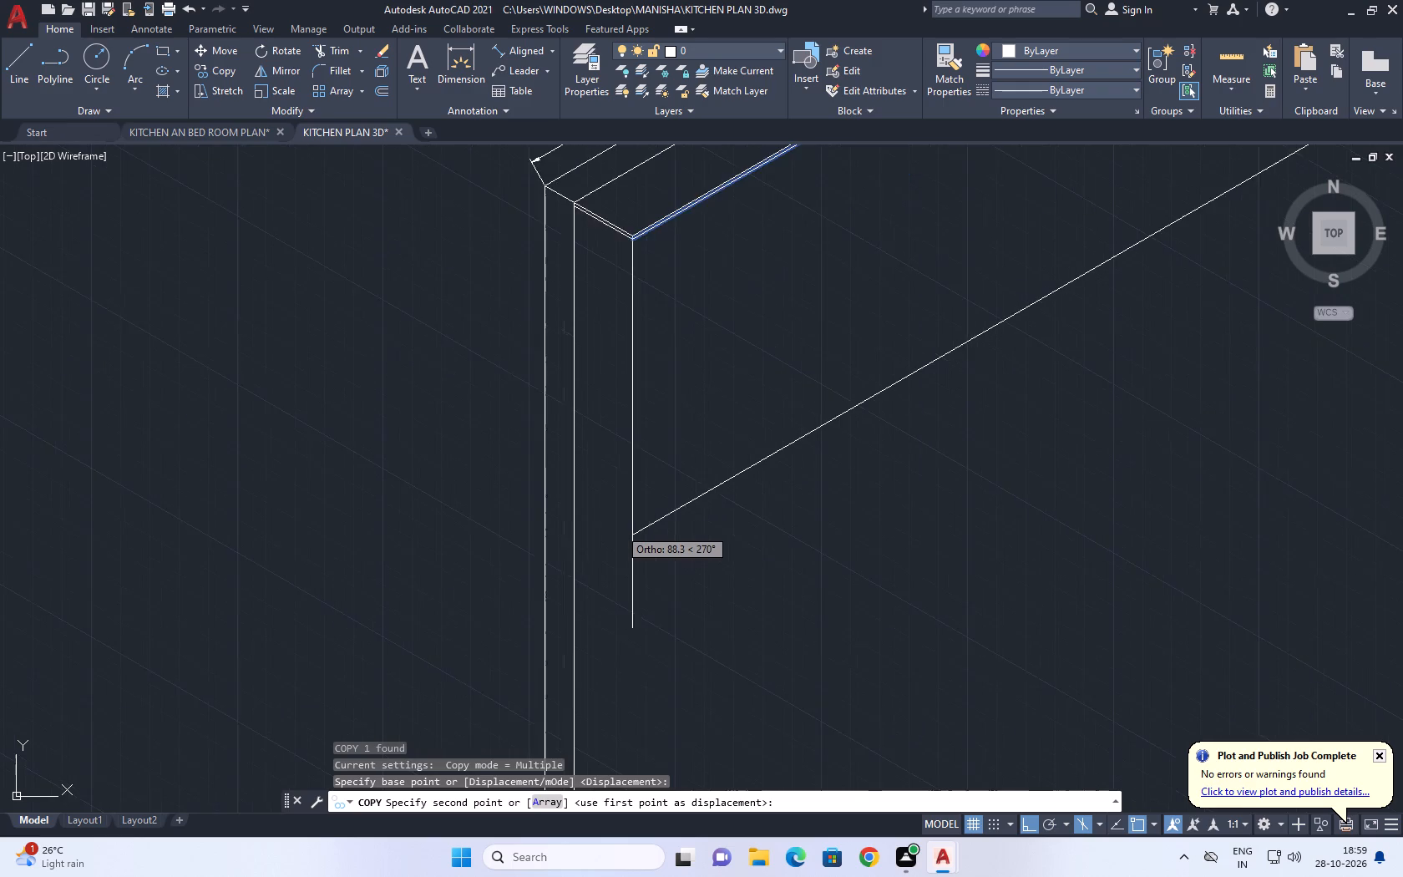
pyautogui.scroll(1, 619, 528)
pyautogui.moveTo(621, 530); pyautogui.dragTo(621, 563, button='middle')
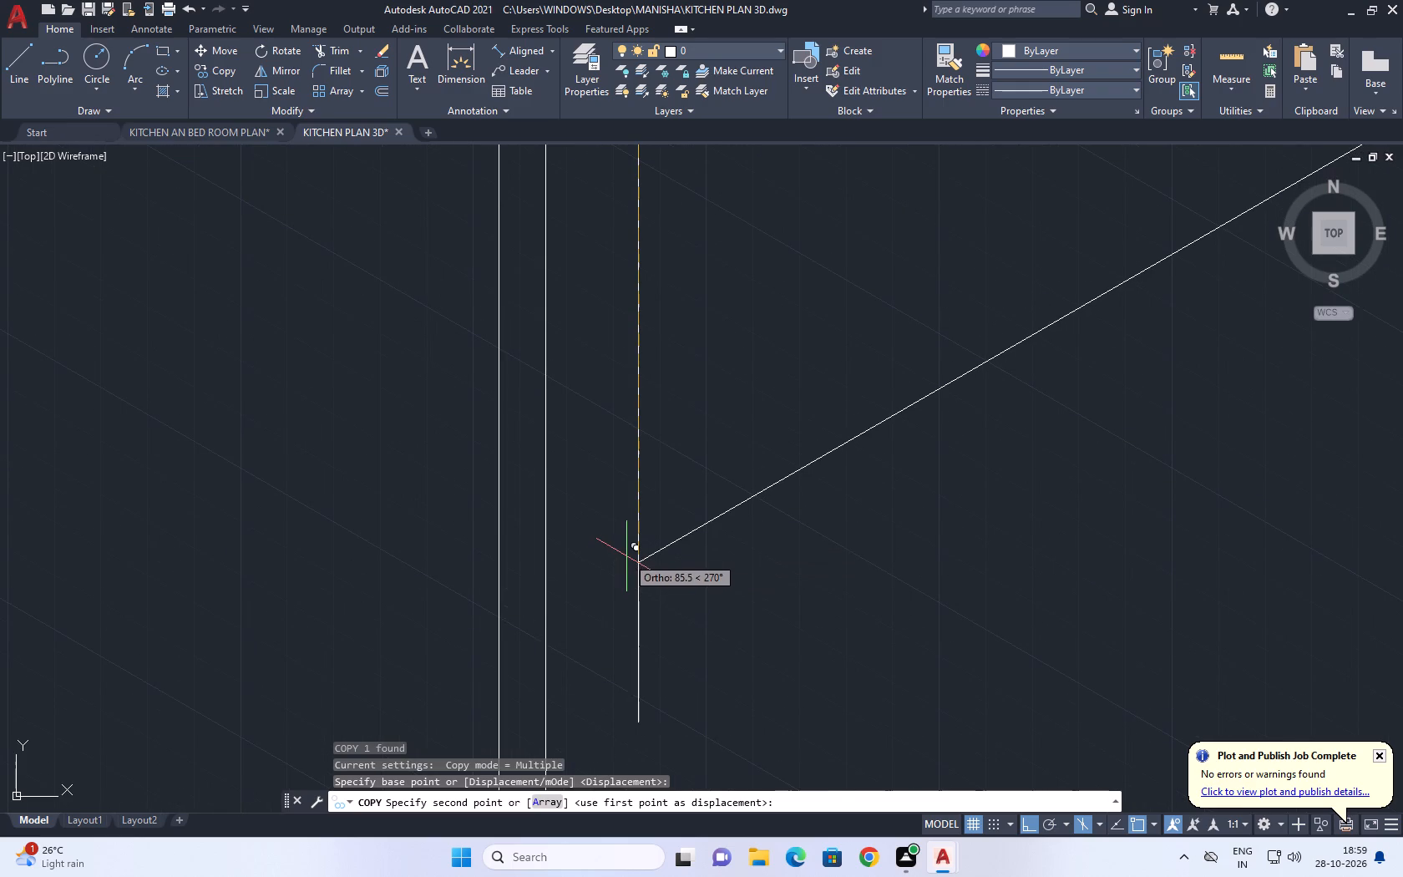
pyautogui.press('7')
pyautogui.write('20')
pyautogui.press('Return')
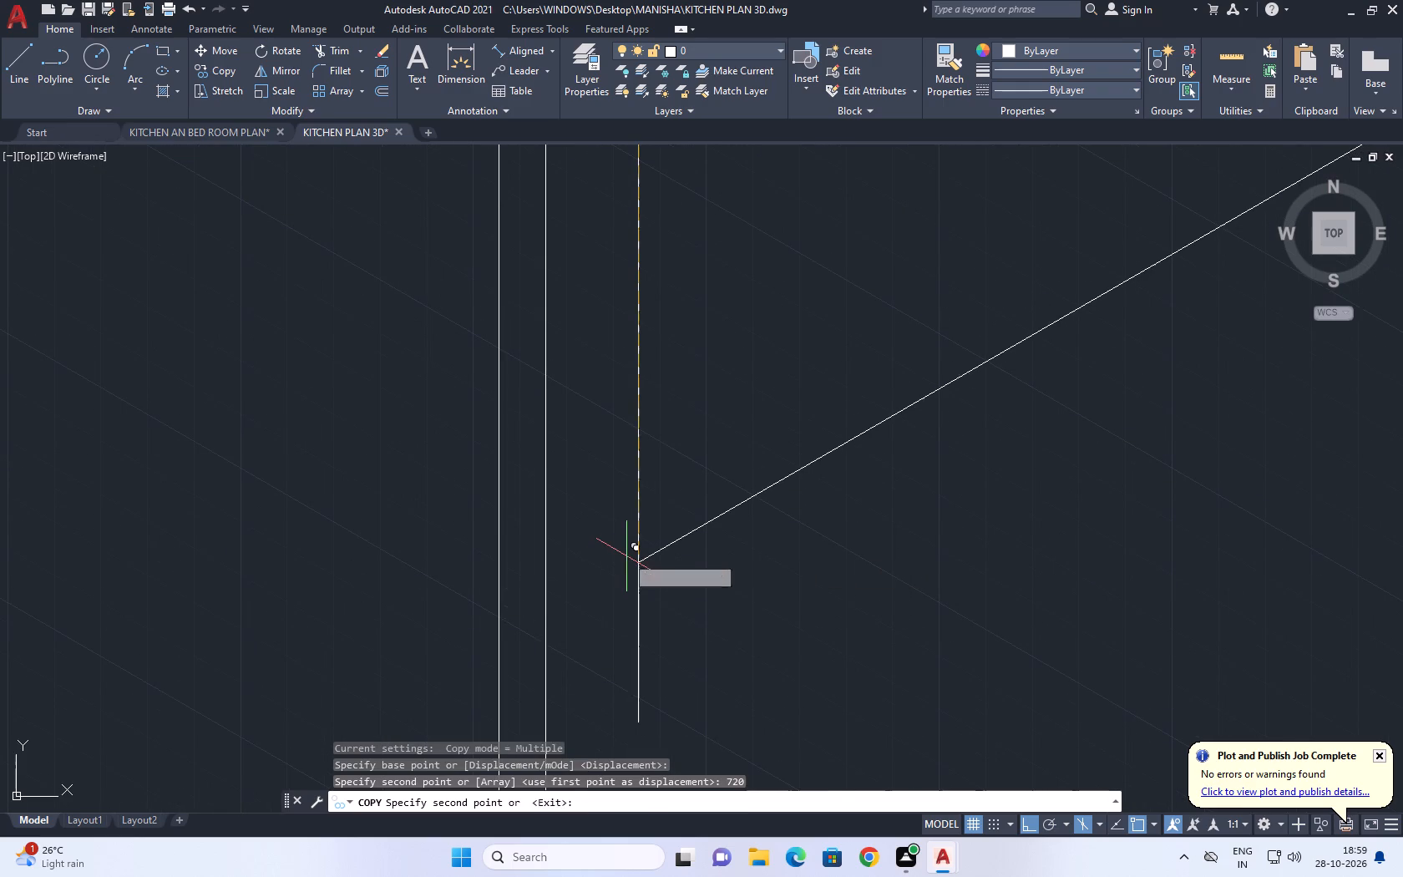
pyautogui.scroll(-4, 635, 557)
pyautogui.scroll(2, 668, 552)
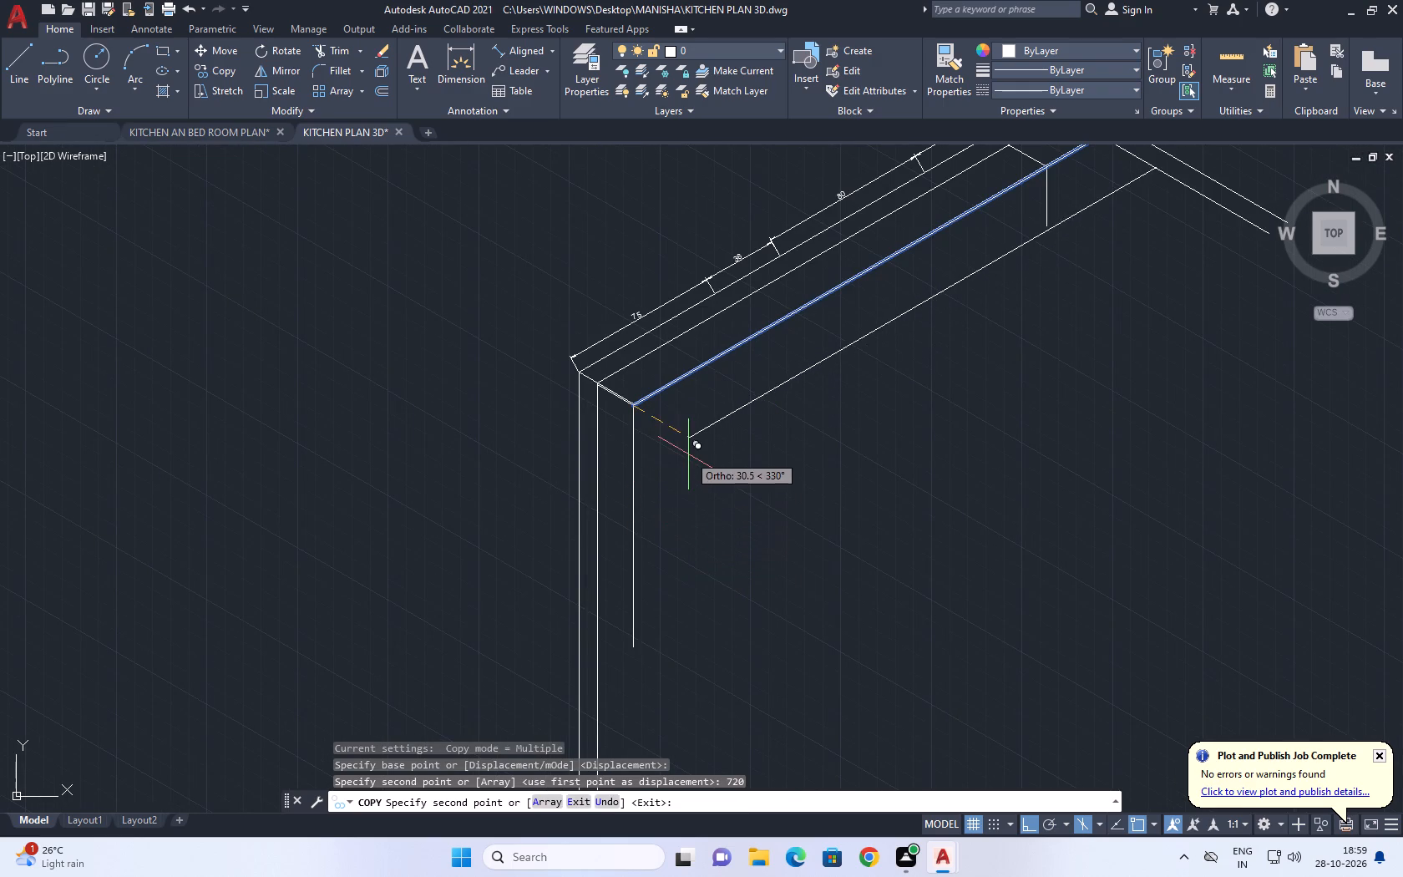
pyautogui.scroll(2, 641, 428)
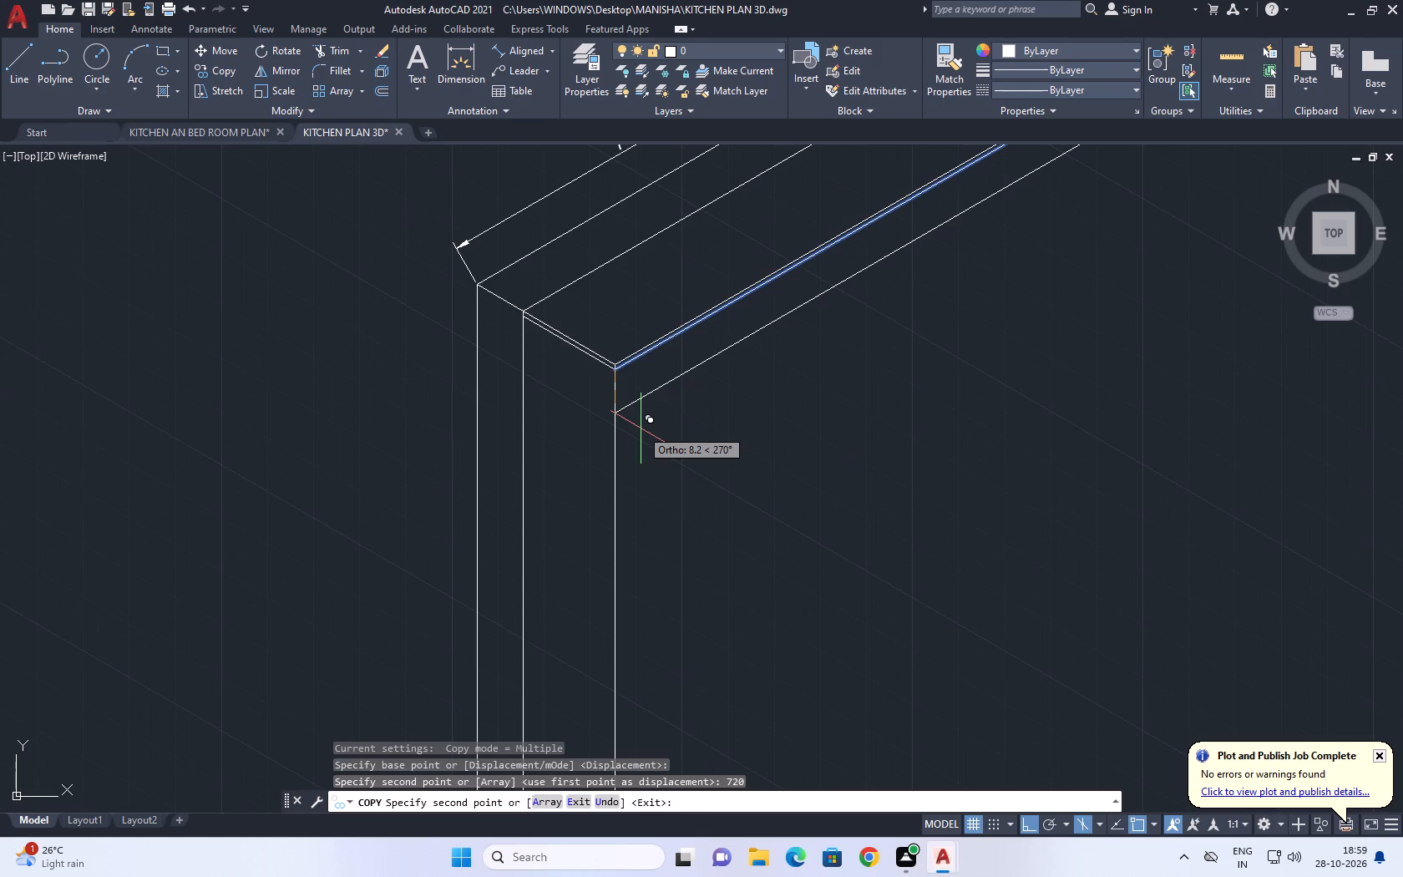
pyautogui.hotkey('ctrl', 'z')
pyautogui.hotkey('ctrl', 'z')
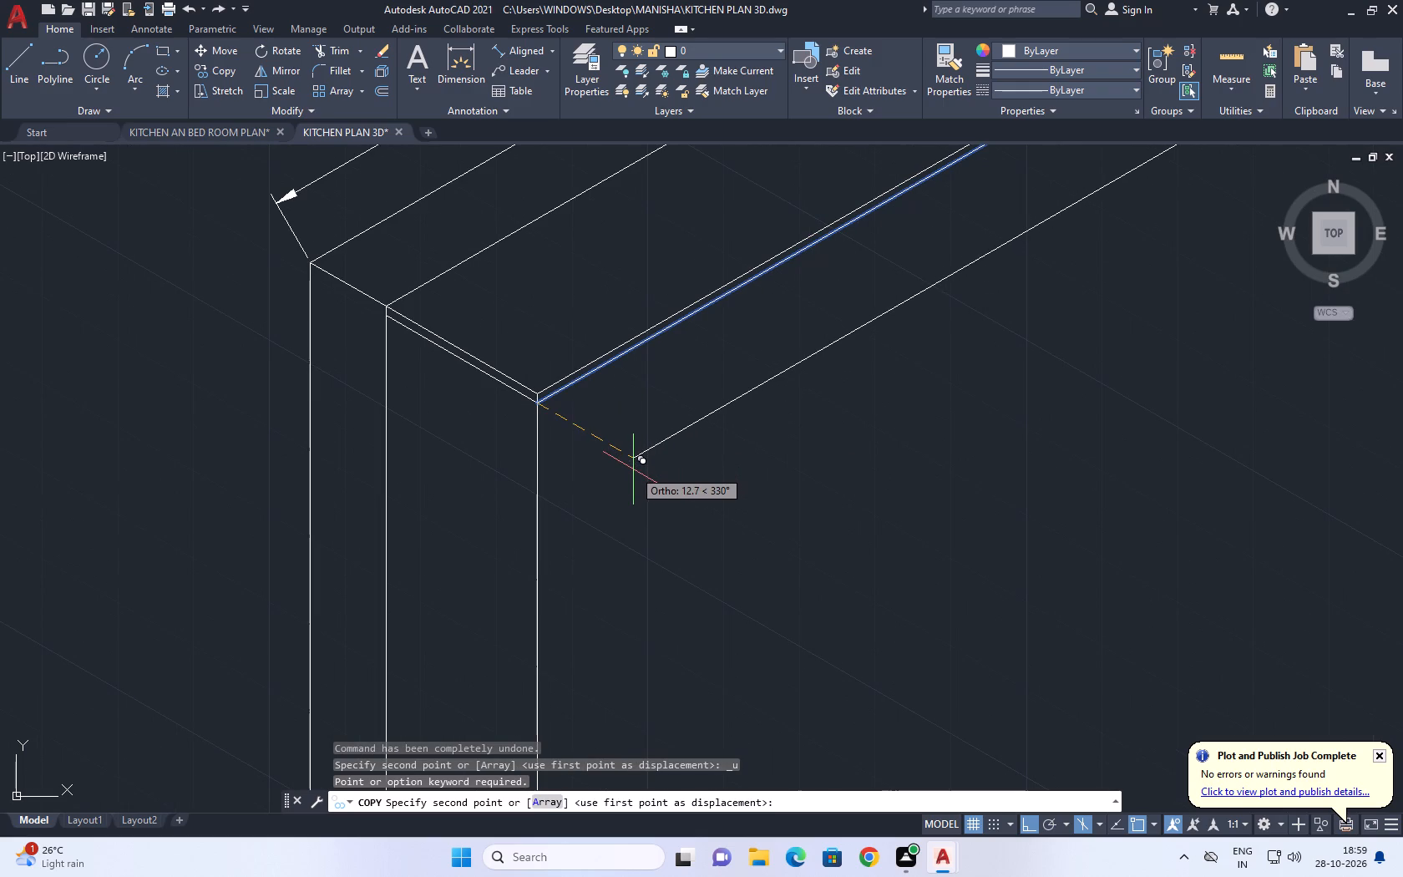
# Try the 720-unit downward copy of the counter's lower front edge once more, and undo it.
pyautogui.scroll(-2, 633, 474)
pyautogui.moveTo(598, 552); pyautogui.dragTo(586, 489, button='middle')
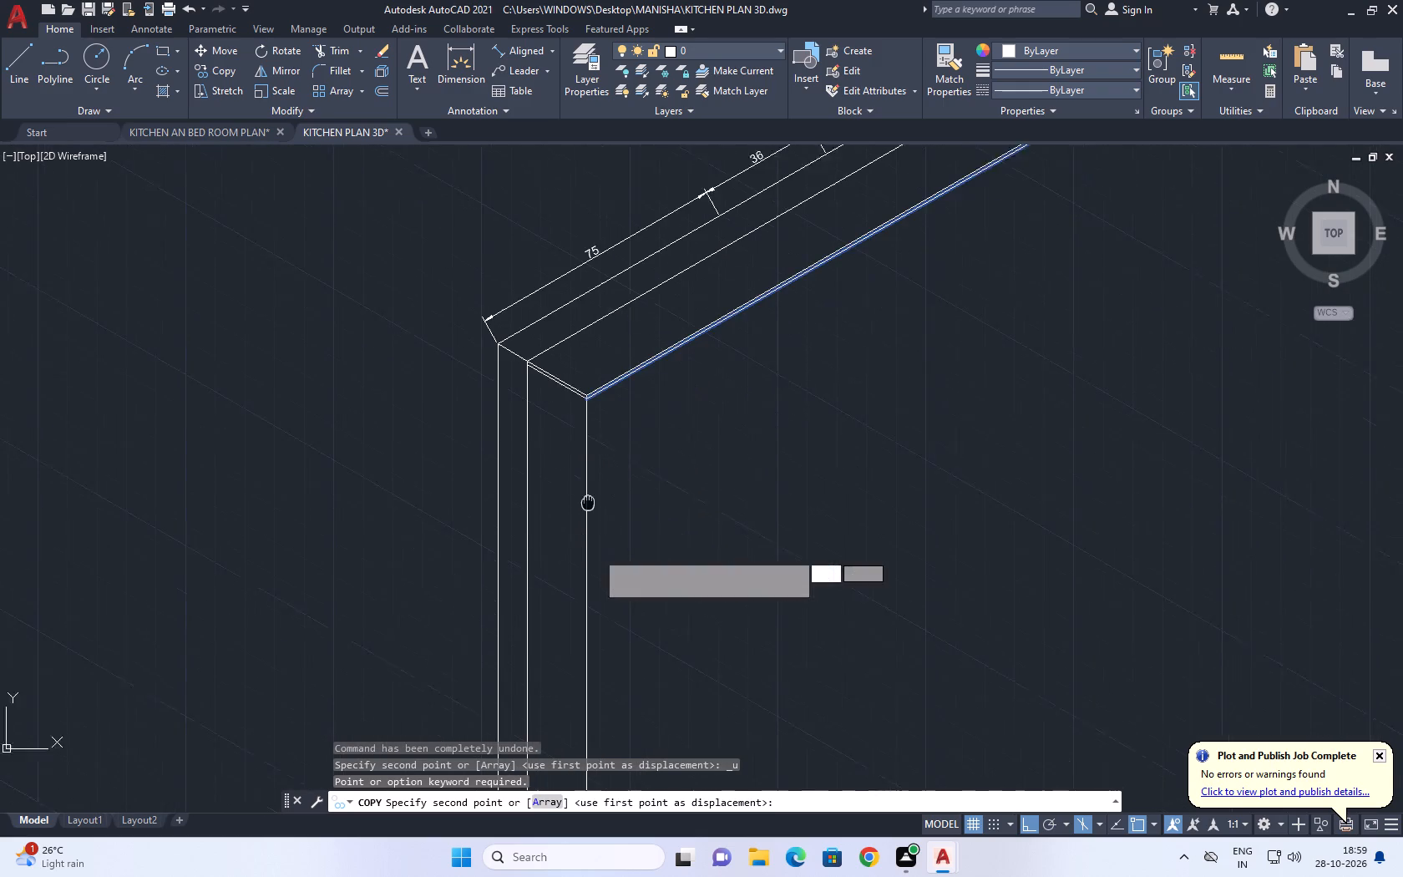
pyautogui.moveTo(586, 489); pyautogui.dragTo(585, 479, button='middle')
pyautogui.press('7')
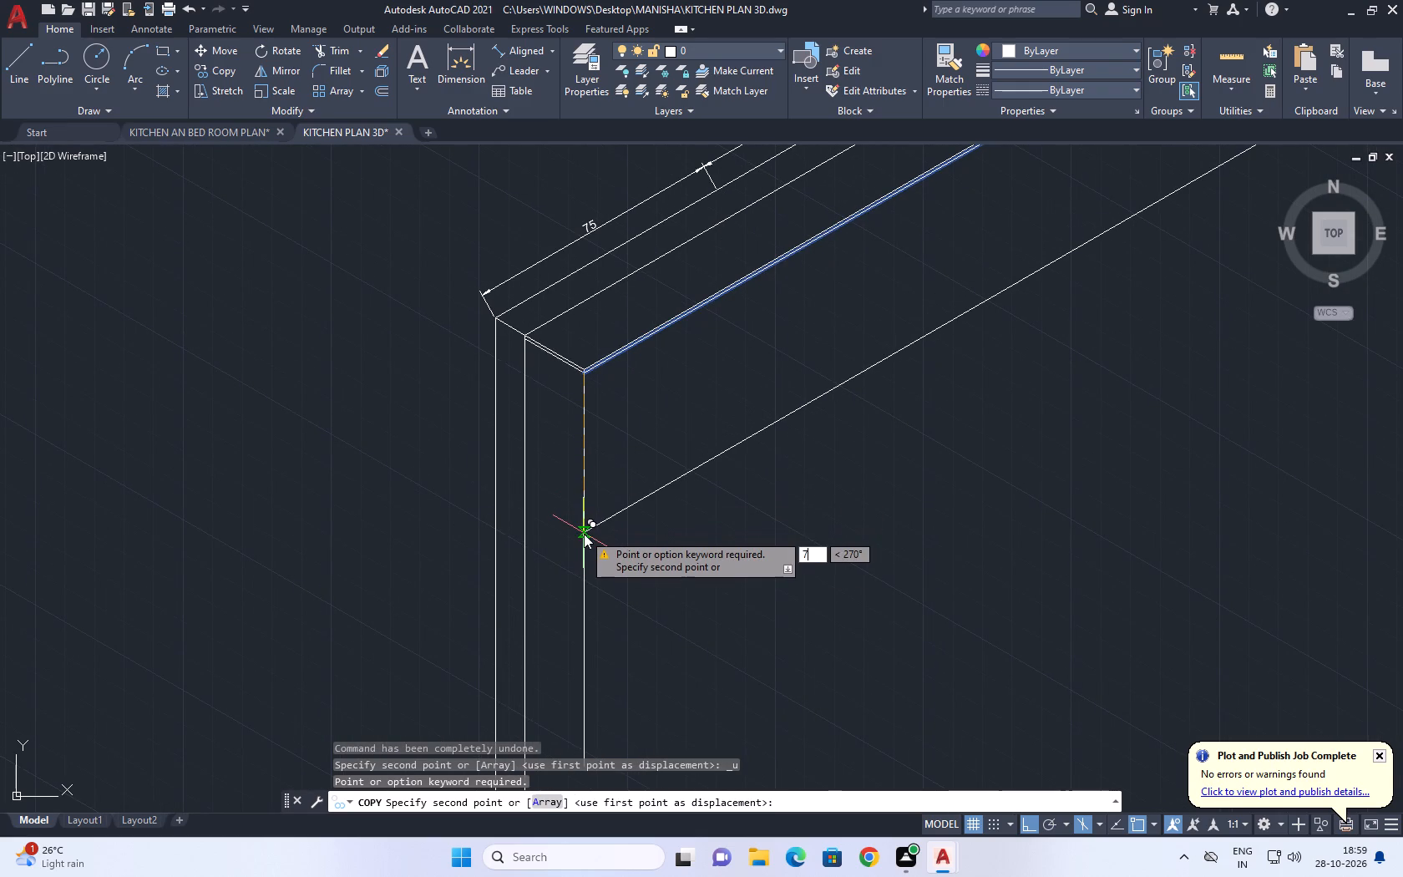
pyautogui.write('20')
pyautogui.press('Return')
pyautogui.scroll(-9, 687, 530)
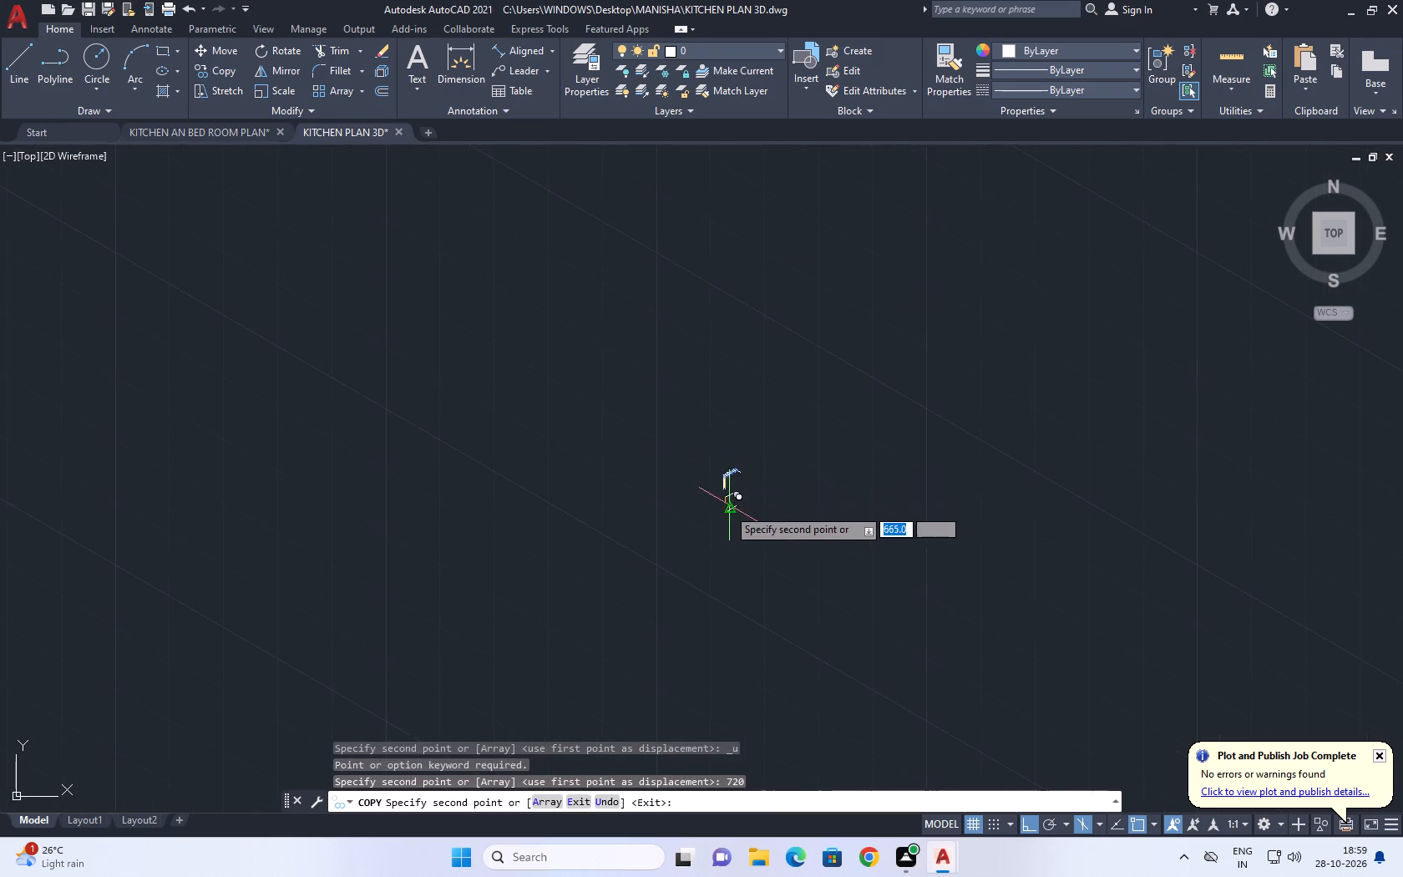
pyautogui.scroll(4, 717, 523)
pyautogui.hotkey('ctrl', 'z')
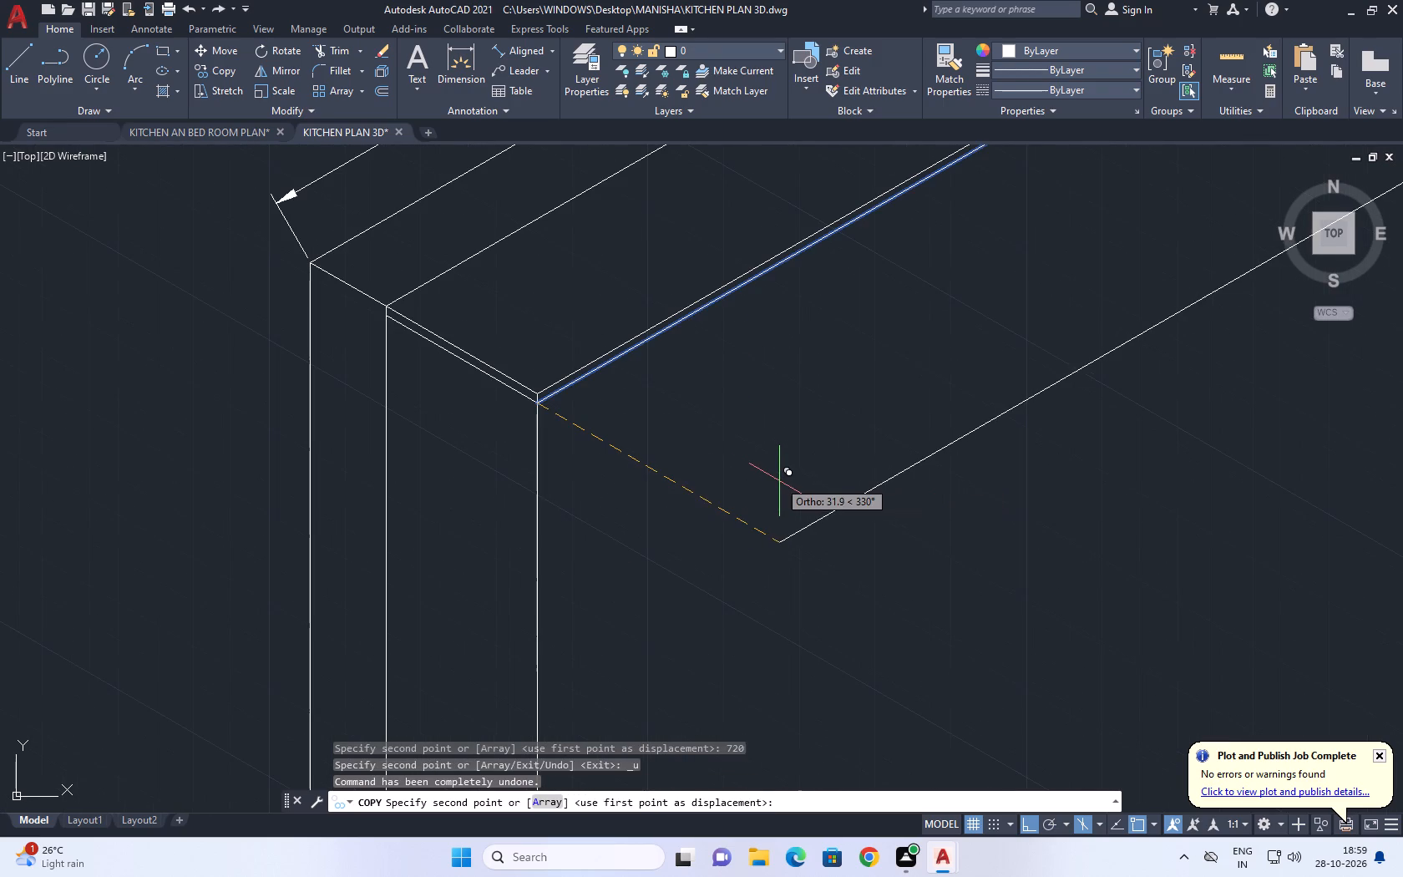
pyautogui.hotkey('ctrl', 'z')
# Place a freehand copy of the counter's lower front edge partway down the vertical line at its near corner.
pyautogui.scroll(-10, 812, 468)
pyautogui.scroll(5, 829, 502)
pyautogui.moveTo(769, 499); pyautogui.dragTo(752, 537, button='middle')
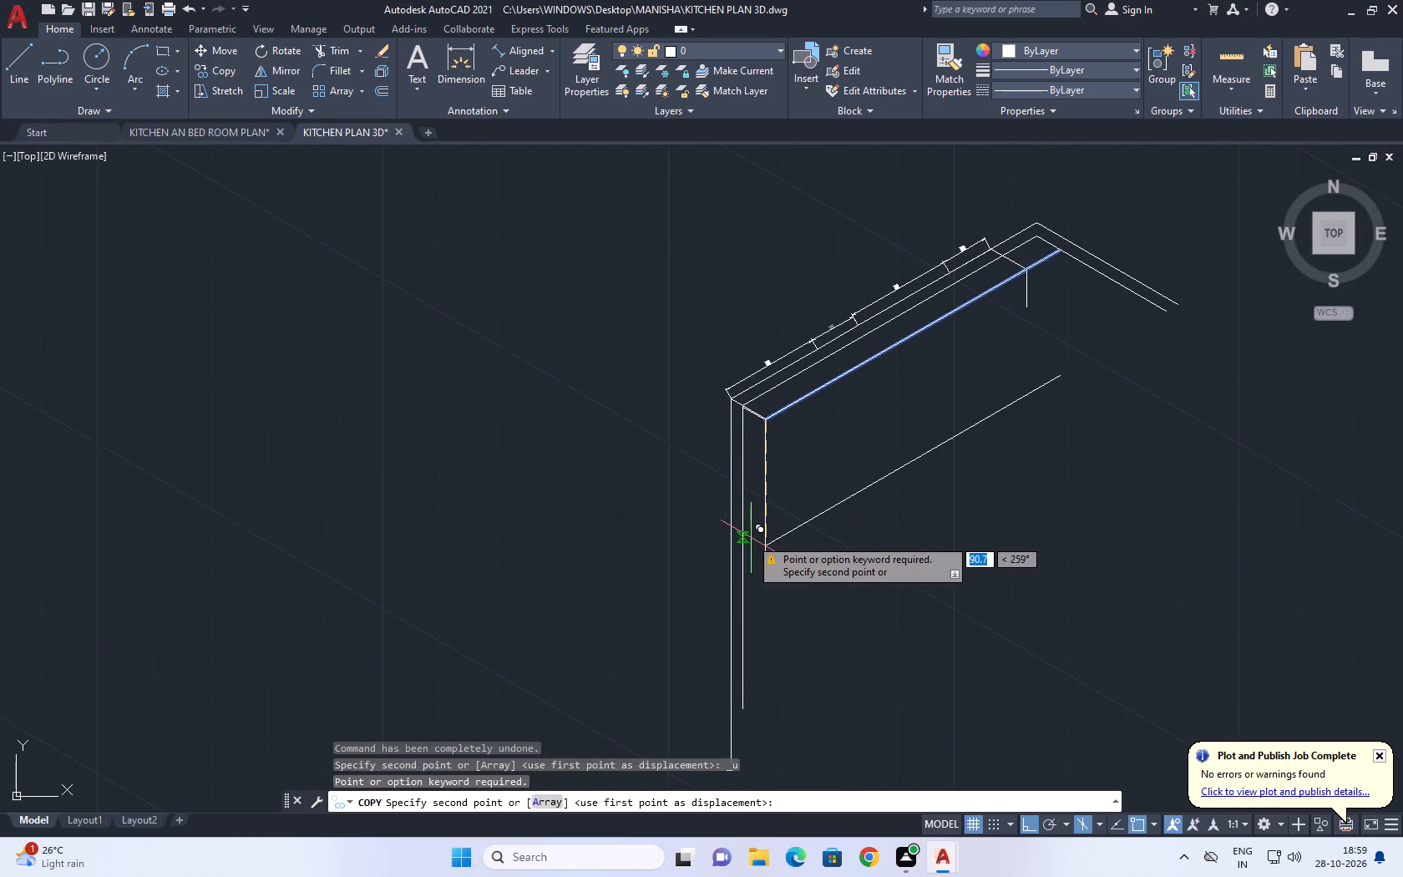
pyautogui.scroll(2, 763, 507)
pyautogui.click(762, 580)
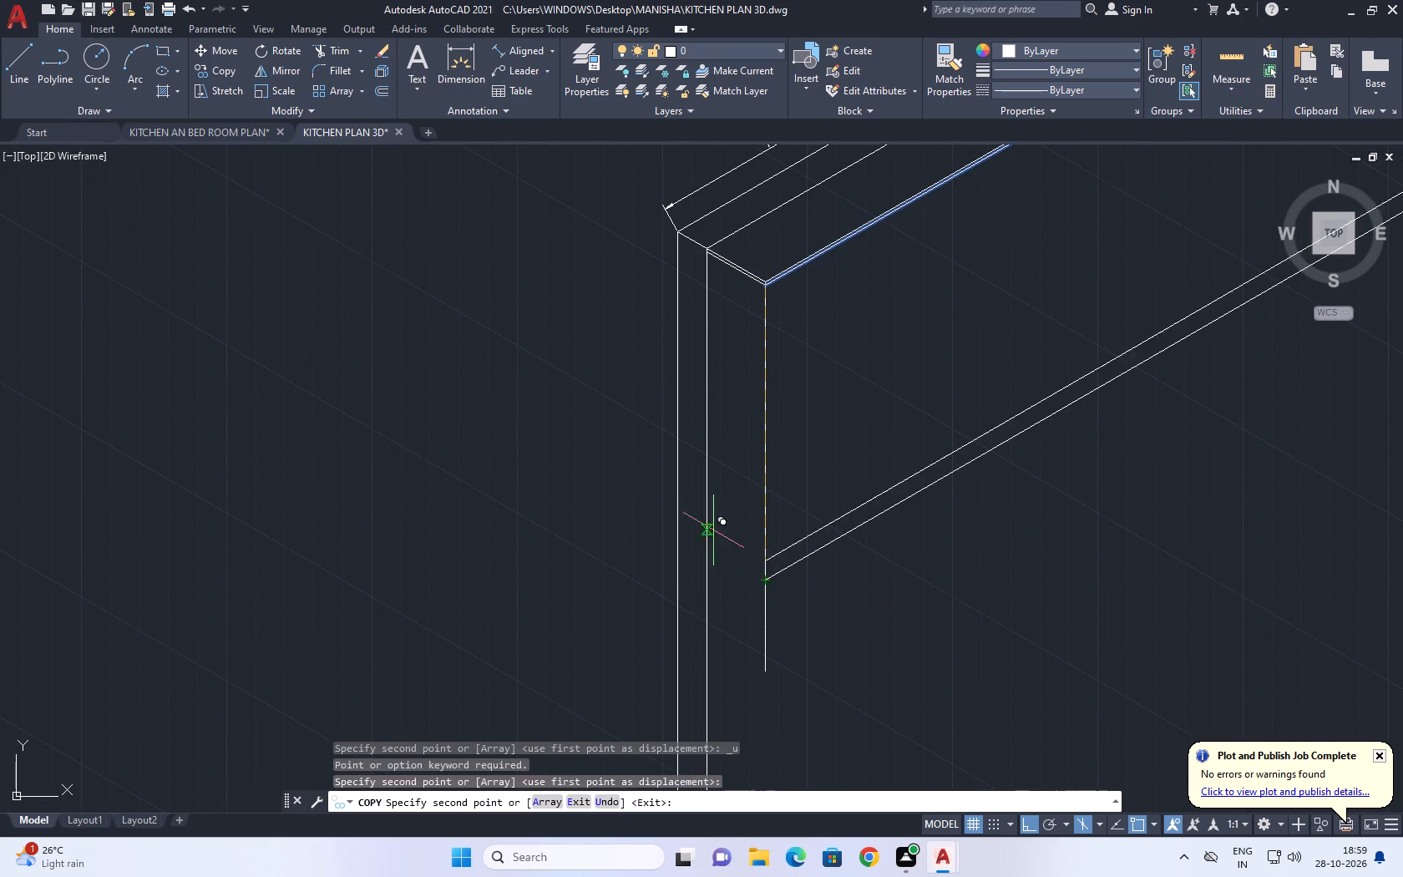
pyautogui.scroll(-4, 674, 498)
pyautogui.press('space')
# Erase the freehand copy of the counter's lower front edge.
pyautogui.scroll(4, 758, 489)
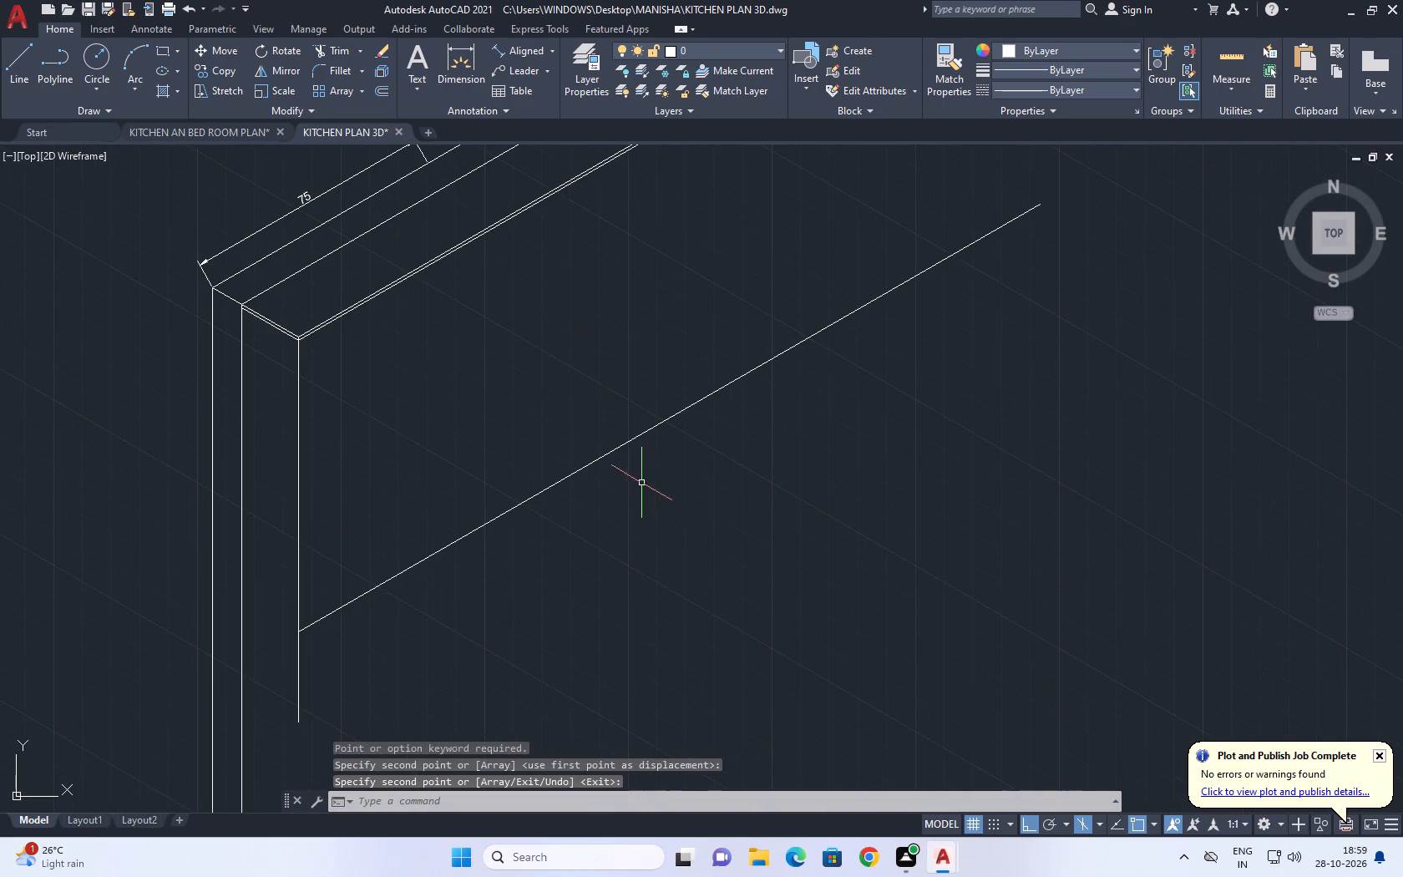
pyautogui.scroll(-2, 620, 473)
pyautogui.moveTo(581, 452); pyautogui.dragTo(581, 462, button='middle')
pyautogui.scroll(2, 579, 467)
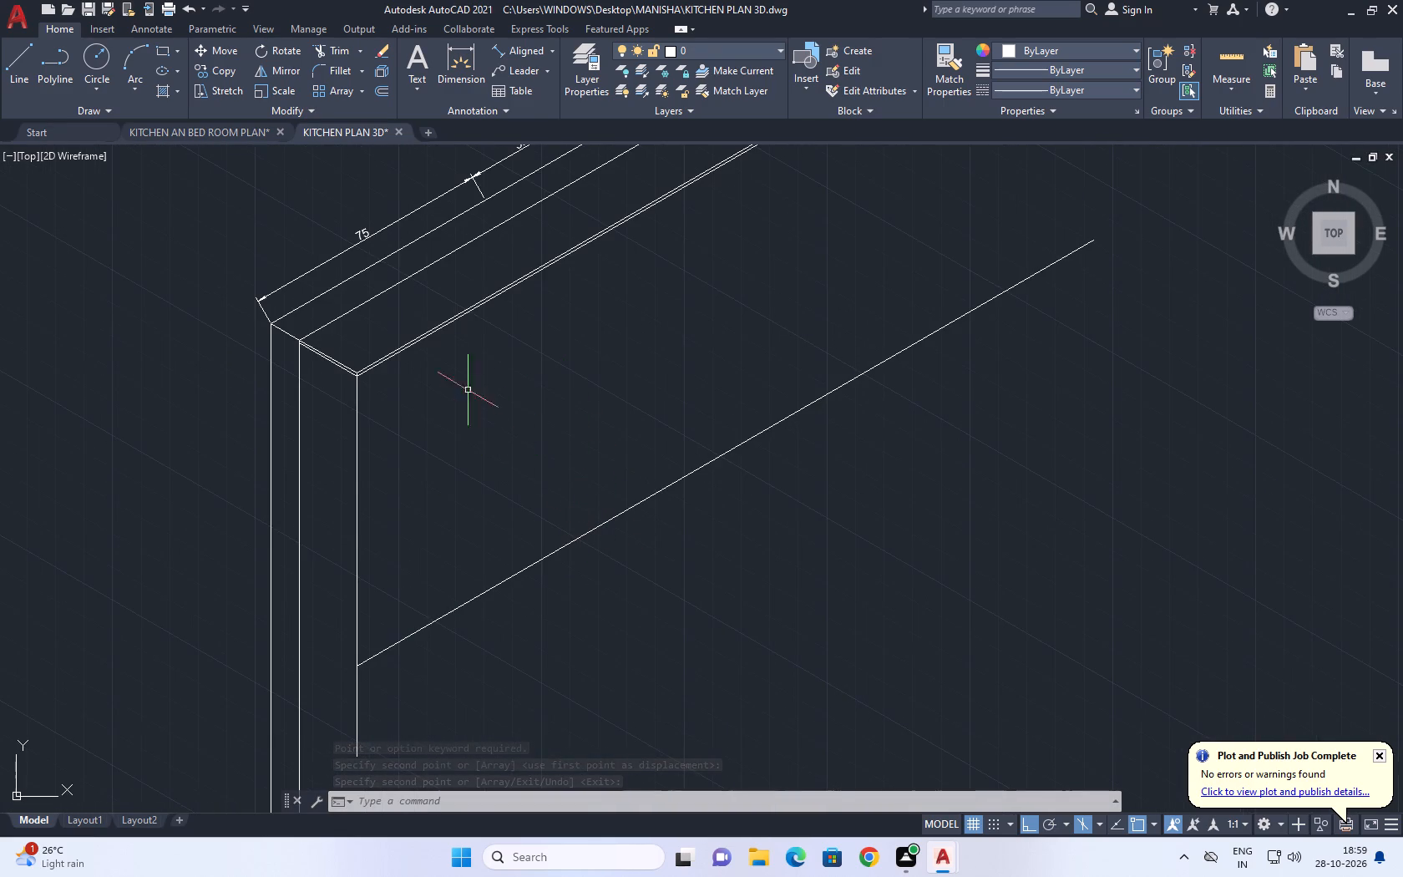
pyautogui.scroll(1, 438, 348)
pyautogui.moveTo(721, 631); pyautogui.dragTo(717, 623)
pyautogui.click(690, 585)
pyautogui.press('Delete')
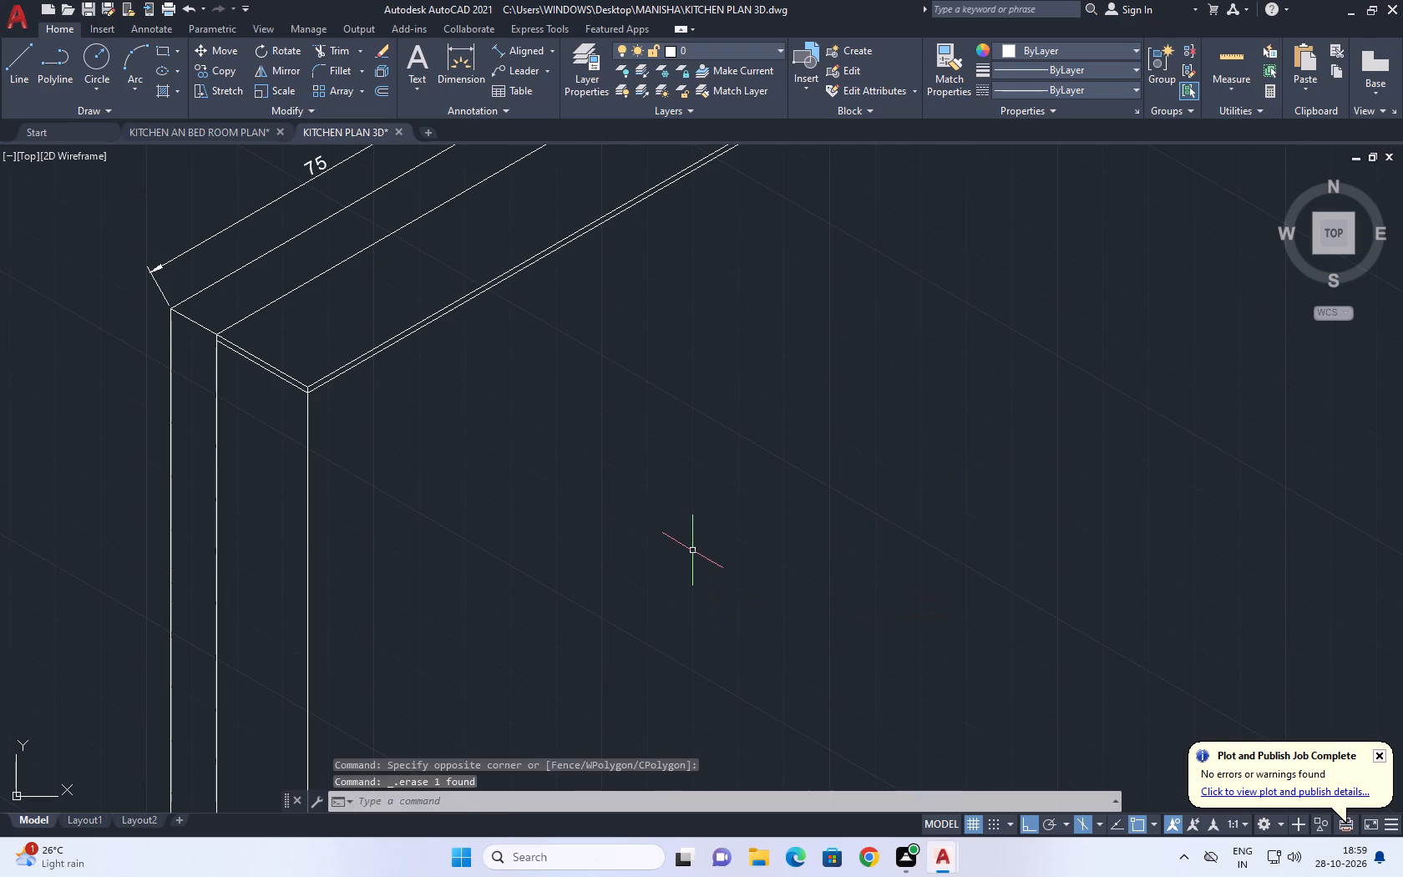
# In the right isoplane, copy the counter's lower front edge 72 units straight down from its near corner.
pyautogui.scroll(2, 403, 394)
pyautogui.scroll(1, 316, 338)
pyautogui.click(306, 318)
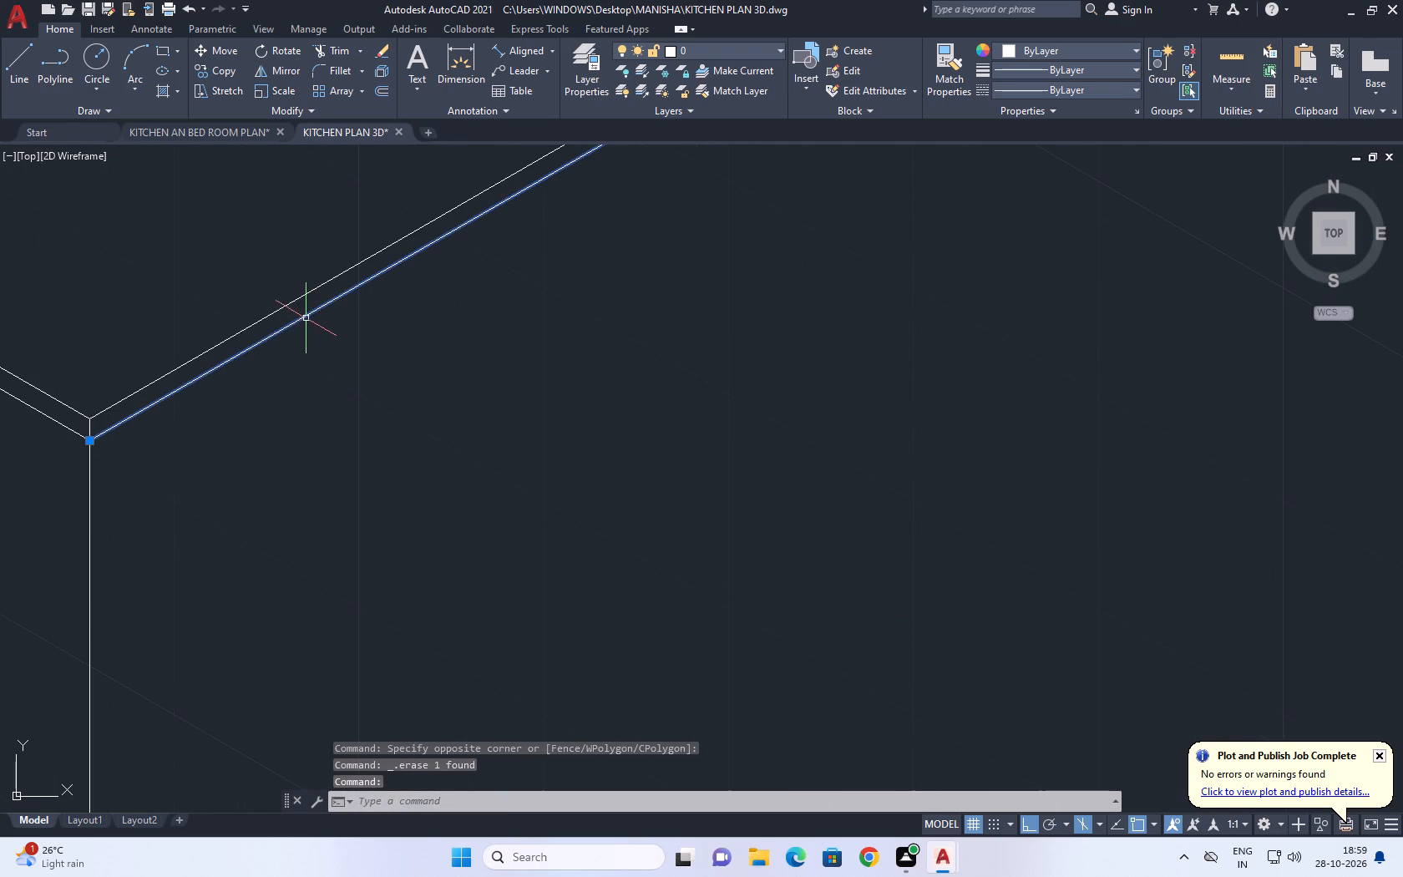
pyautogui.press('c')
pyautogui.press('o')
pyautogui.press('space')
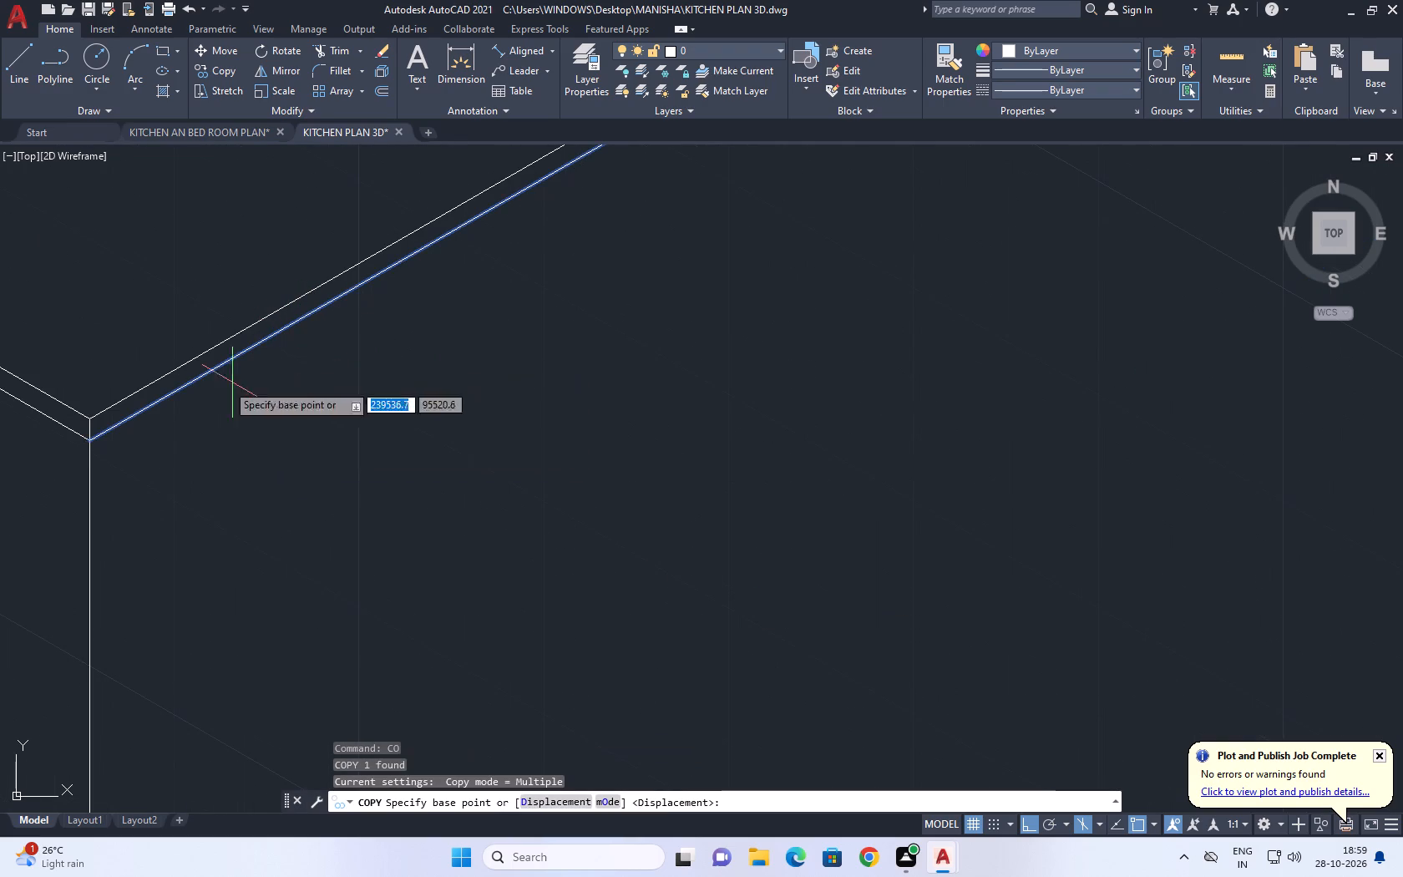
pyautogui.moveTo(89, 441); pyautogui.dragTo(144, 445)
pyautogui.scroll(-3, 326, 392)
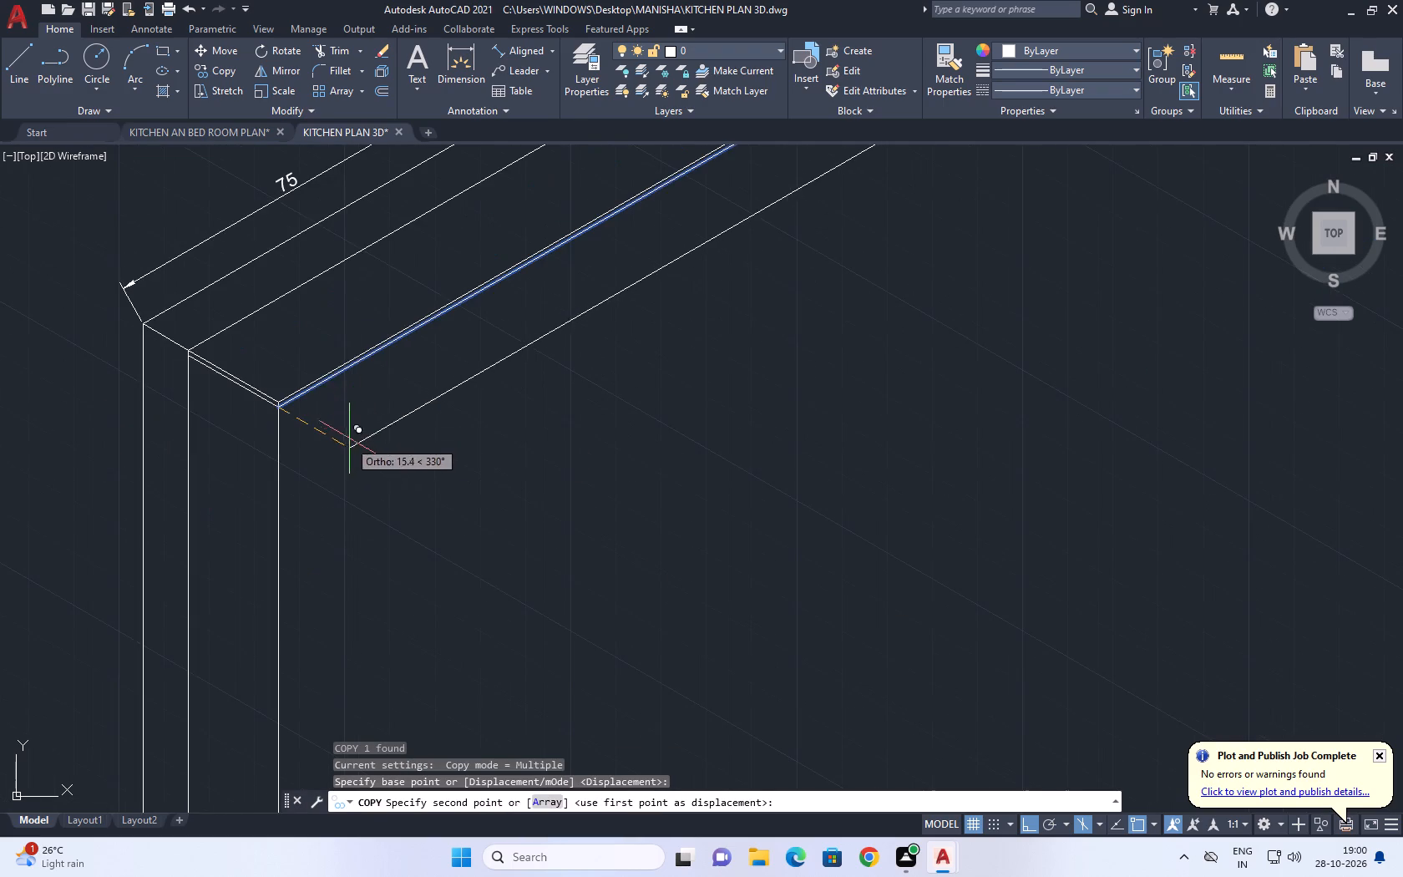
pyautogui.scroll(-2, 357, 472)
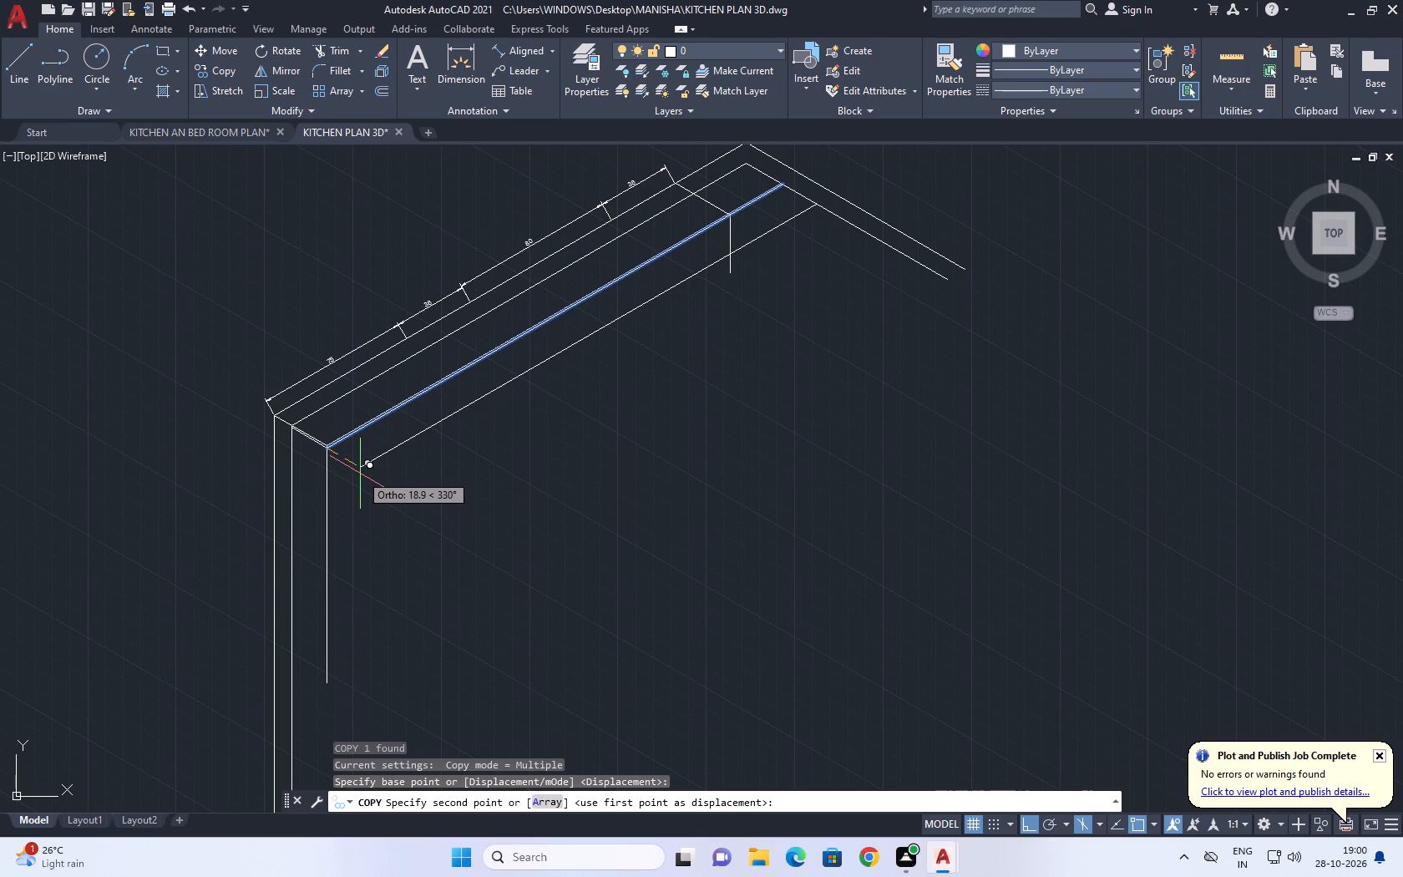
pyautogui.press('F5')
pyautogui.scroll(2, 332, 532)
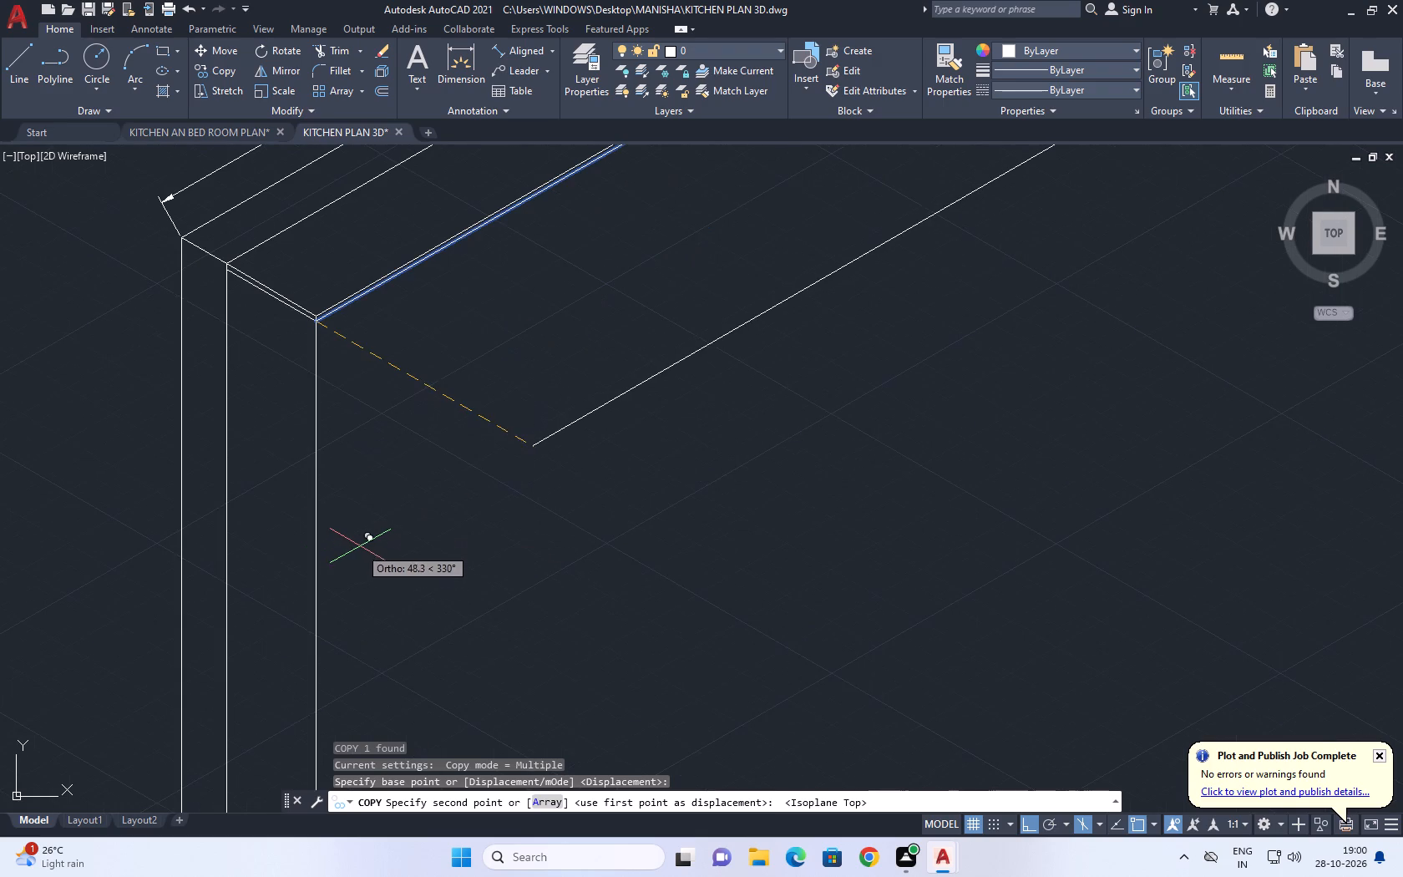
pyautogui.press('F5')
pyautogui.scroll(-2, 377, 534)
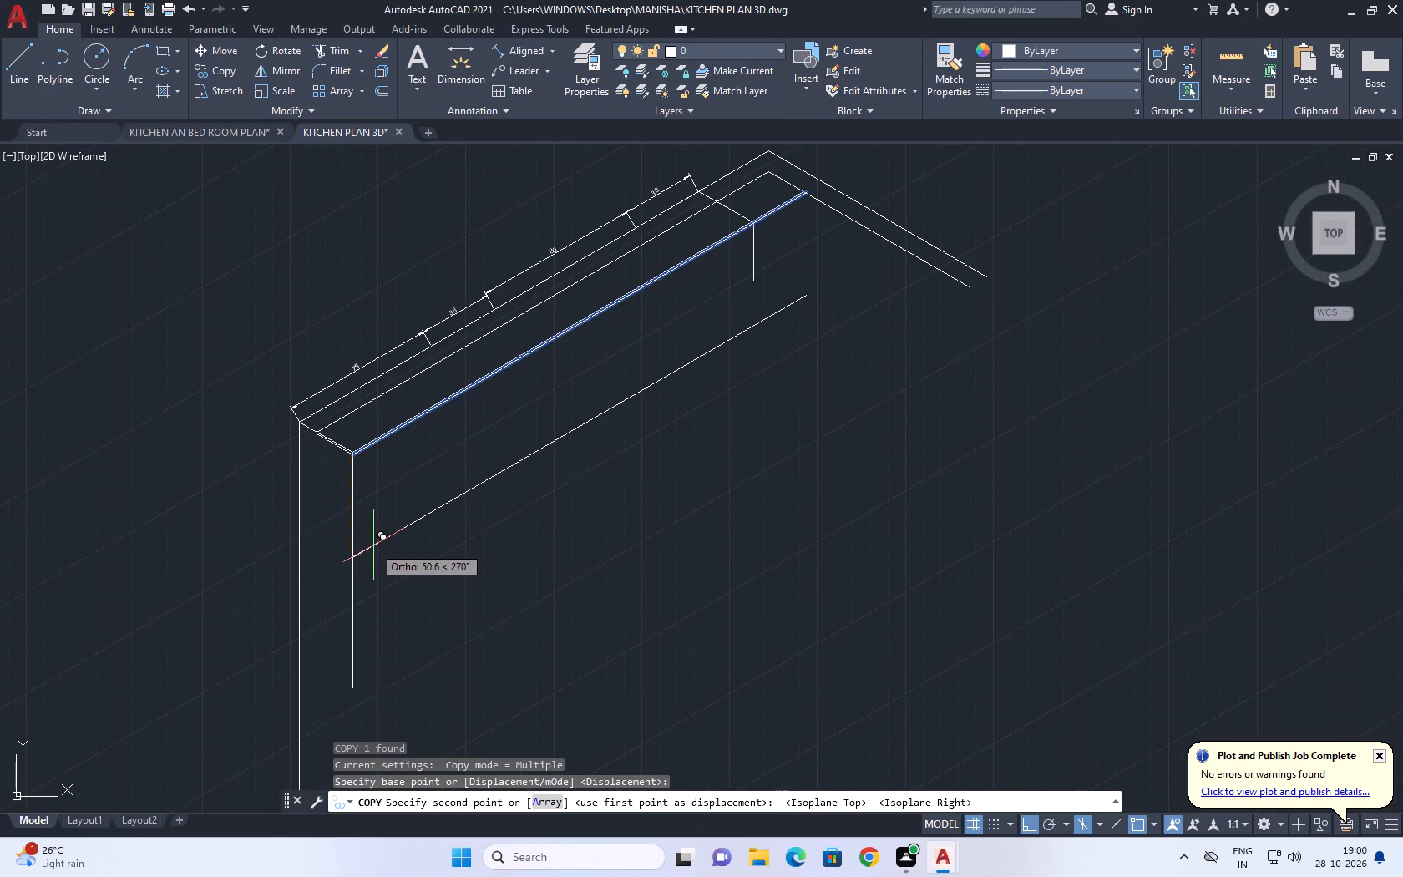
pyautogui.press('7')
pyautogui.press('2')
pyautogui.press('Return')
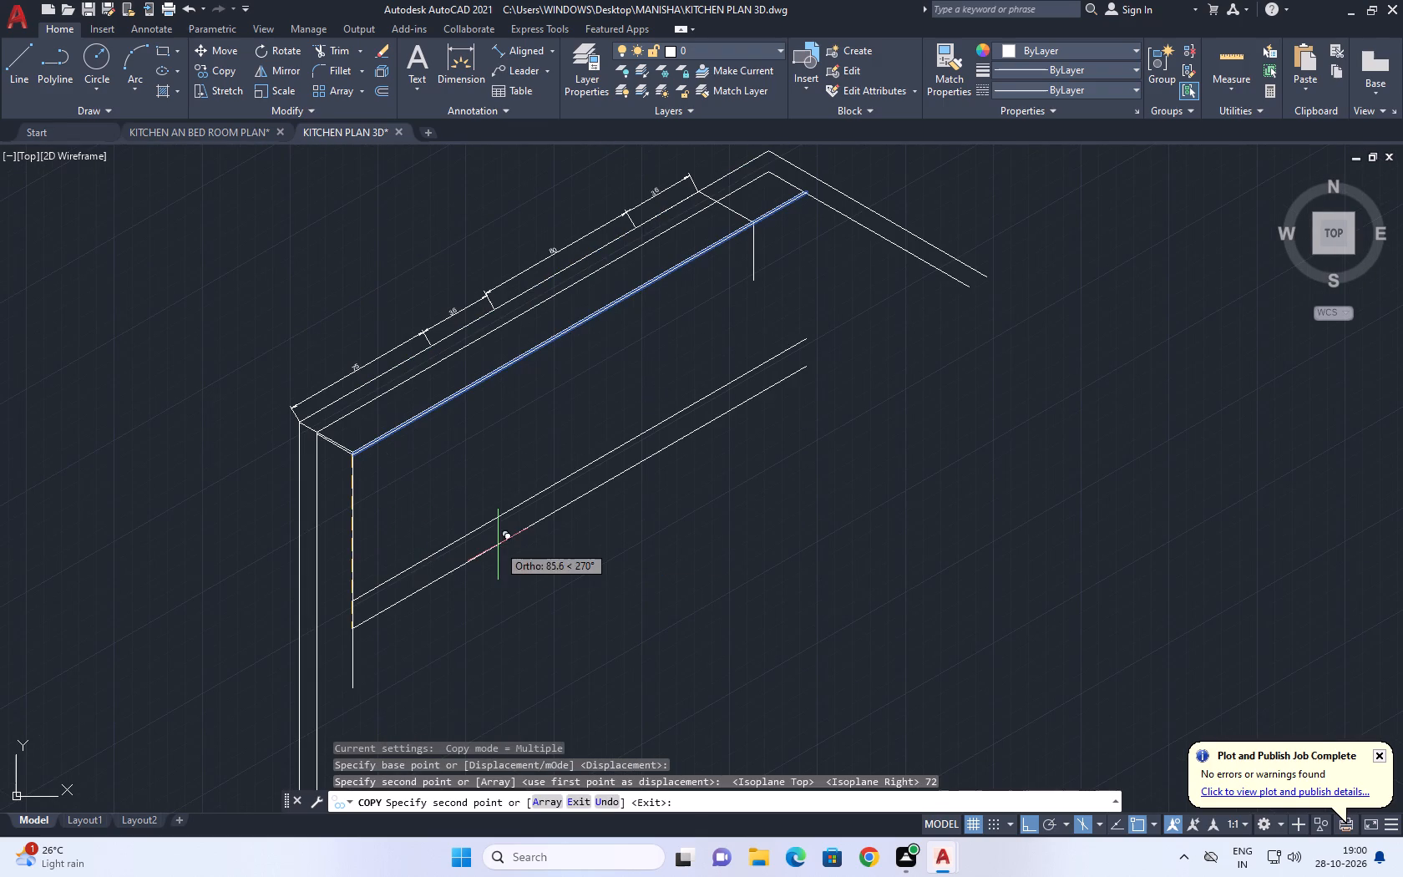
pyautogui.press('Escape')
# In the left isoplane, draw a 330° line from the point between the 75 and 36 dimensions to beyond the counter's front edge.
pyautogui.moveTo(407, 487); pyautogui.dragTo(509, 524, button='middle')
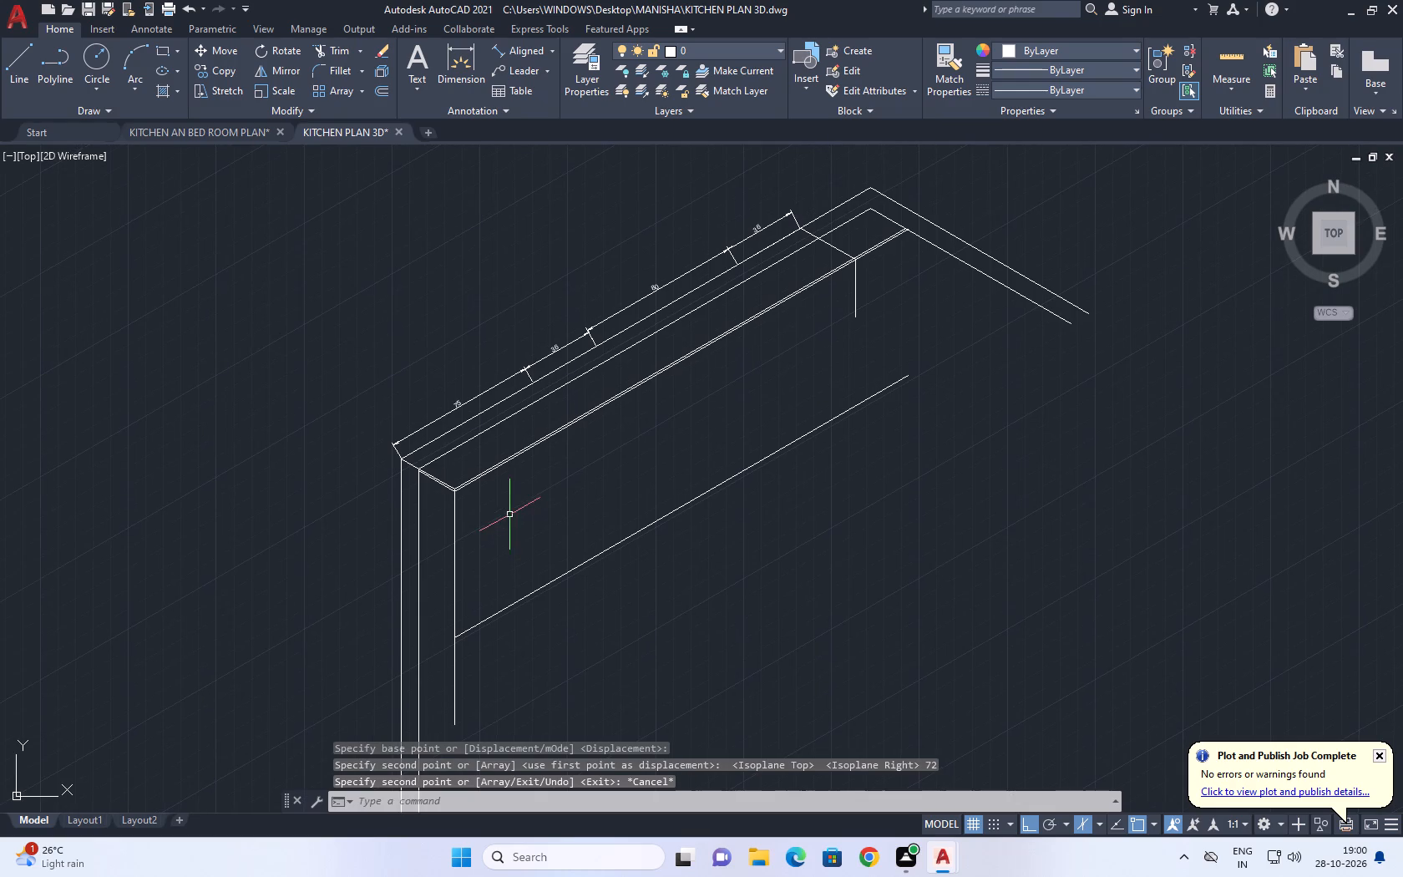
pyautogui.press('l')
pyautogui.press('space')
pyautogui.scroll(2, 537, 391)
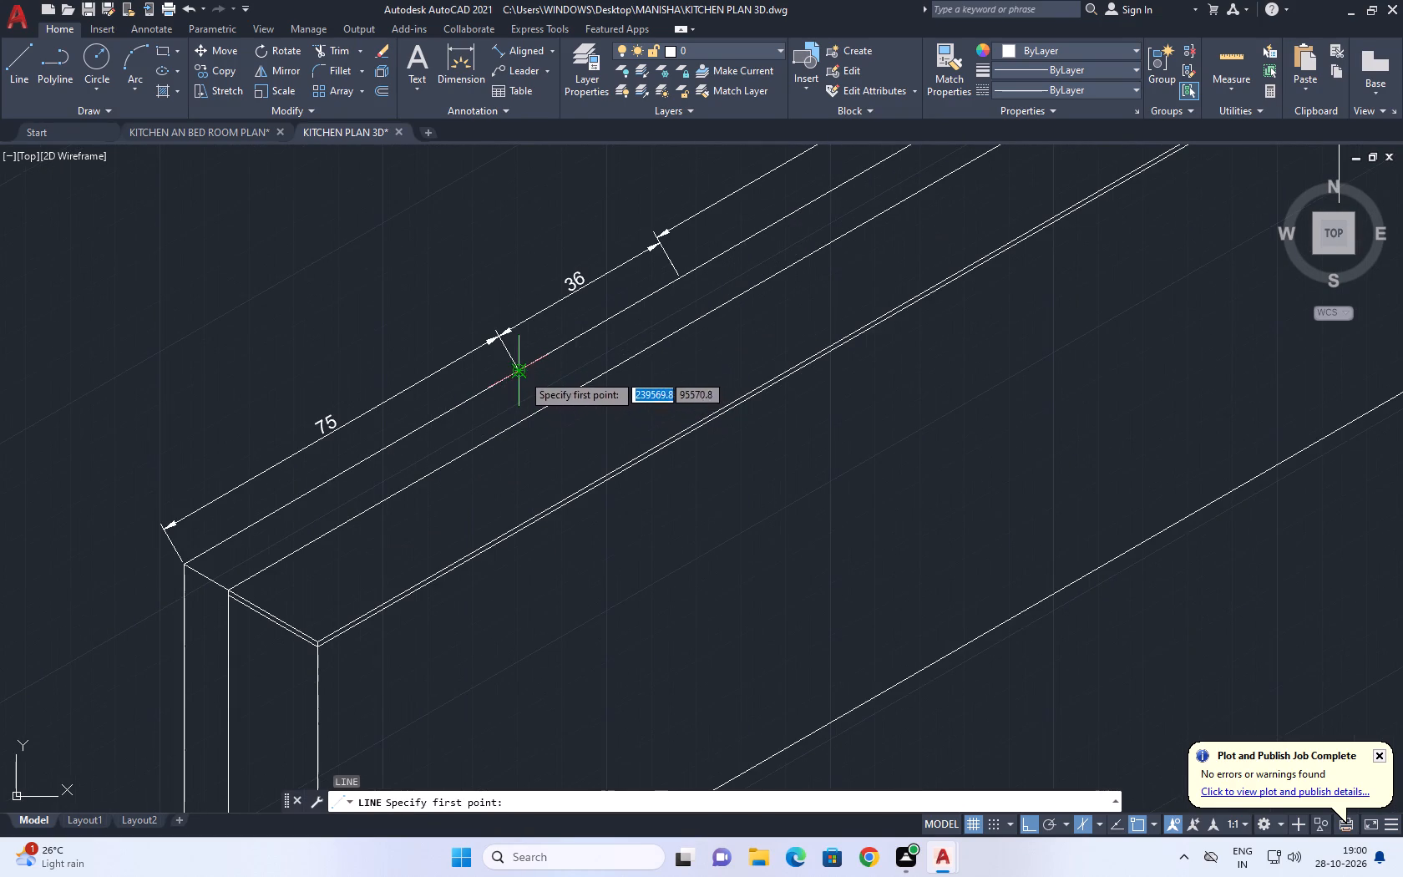
pyautogui.click(519, 372)
pyautogui.moveTo(634, 518); pyautogui.dragTo(641, 395, button='middle')
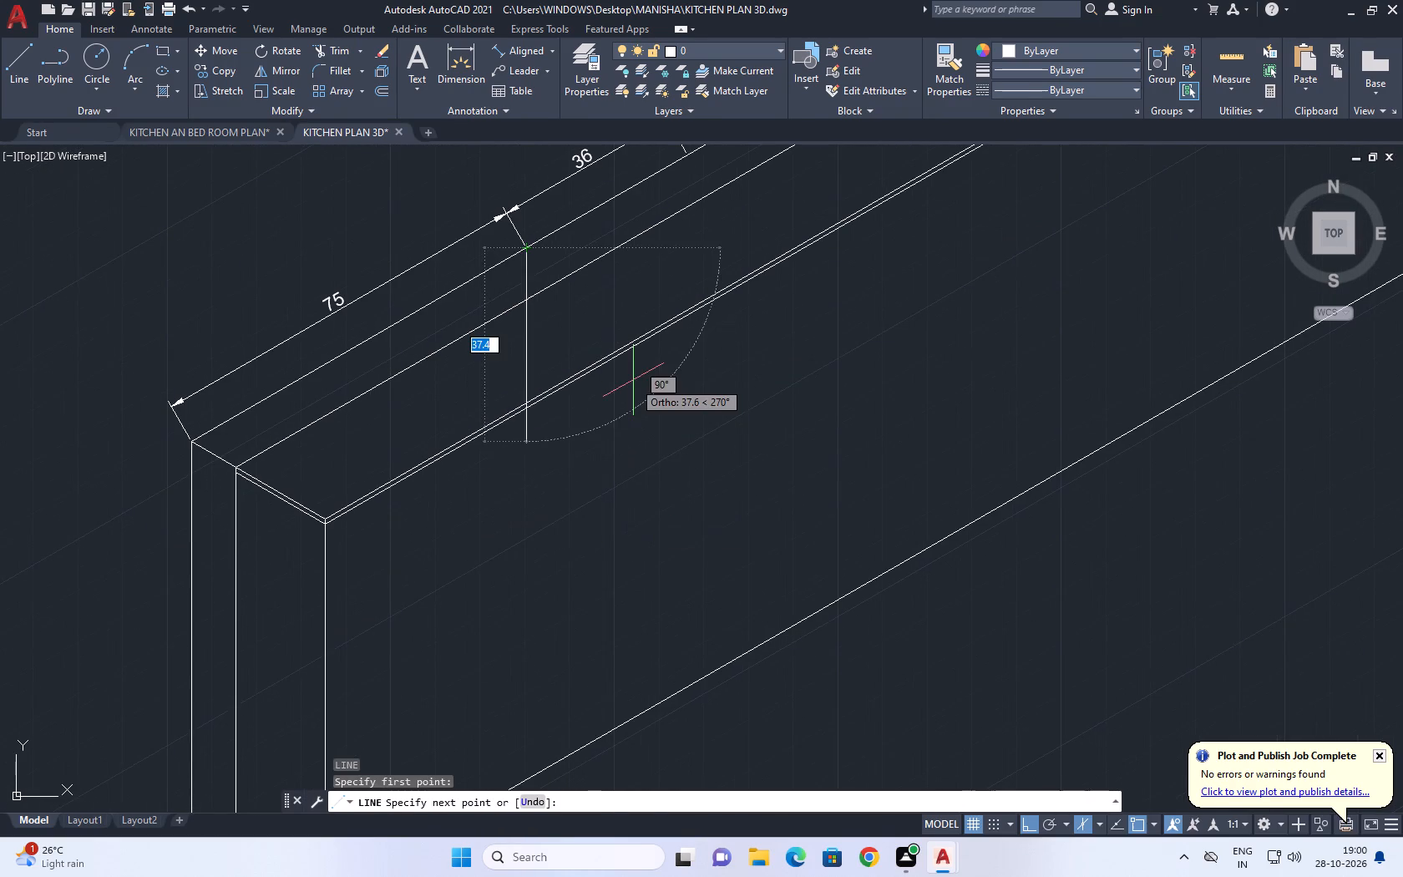
pyautogui.press('F5')
pyautogui.click(732, 423)
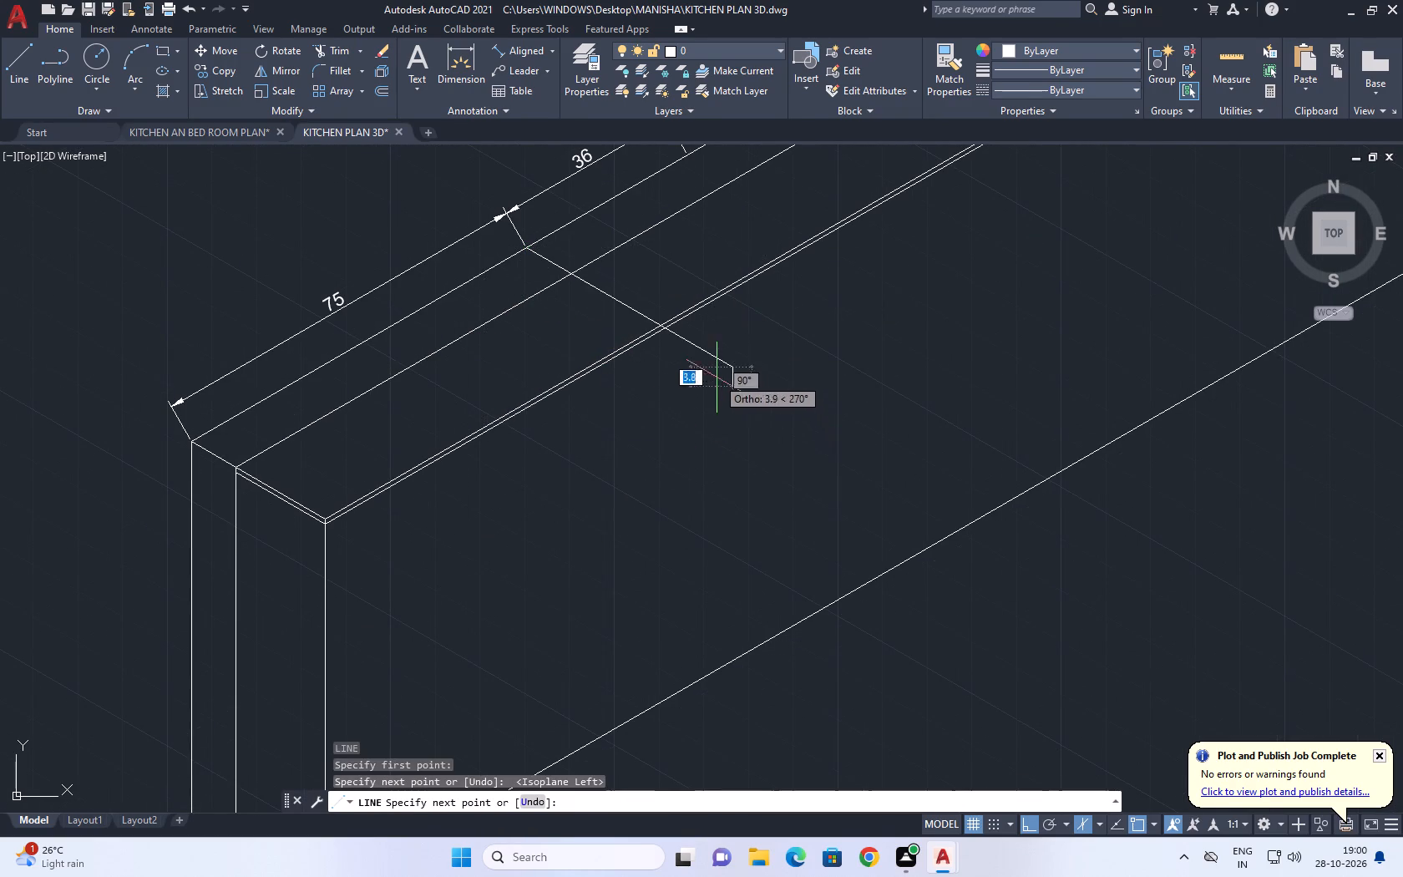
pyautogui.press('space')
# Draw a 330° line from the point between the 36 and 80 dimensions to beyond the counter's front edge.
pyautogui.moveTo(730, 296); pyautogui.dragTo(663, 583, button='middle')
pyautogui.press('space')
pyautogui.click(624, 442)
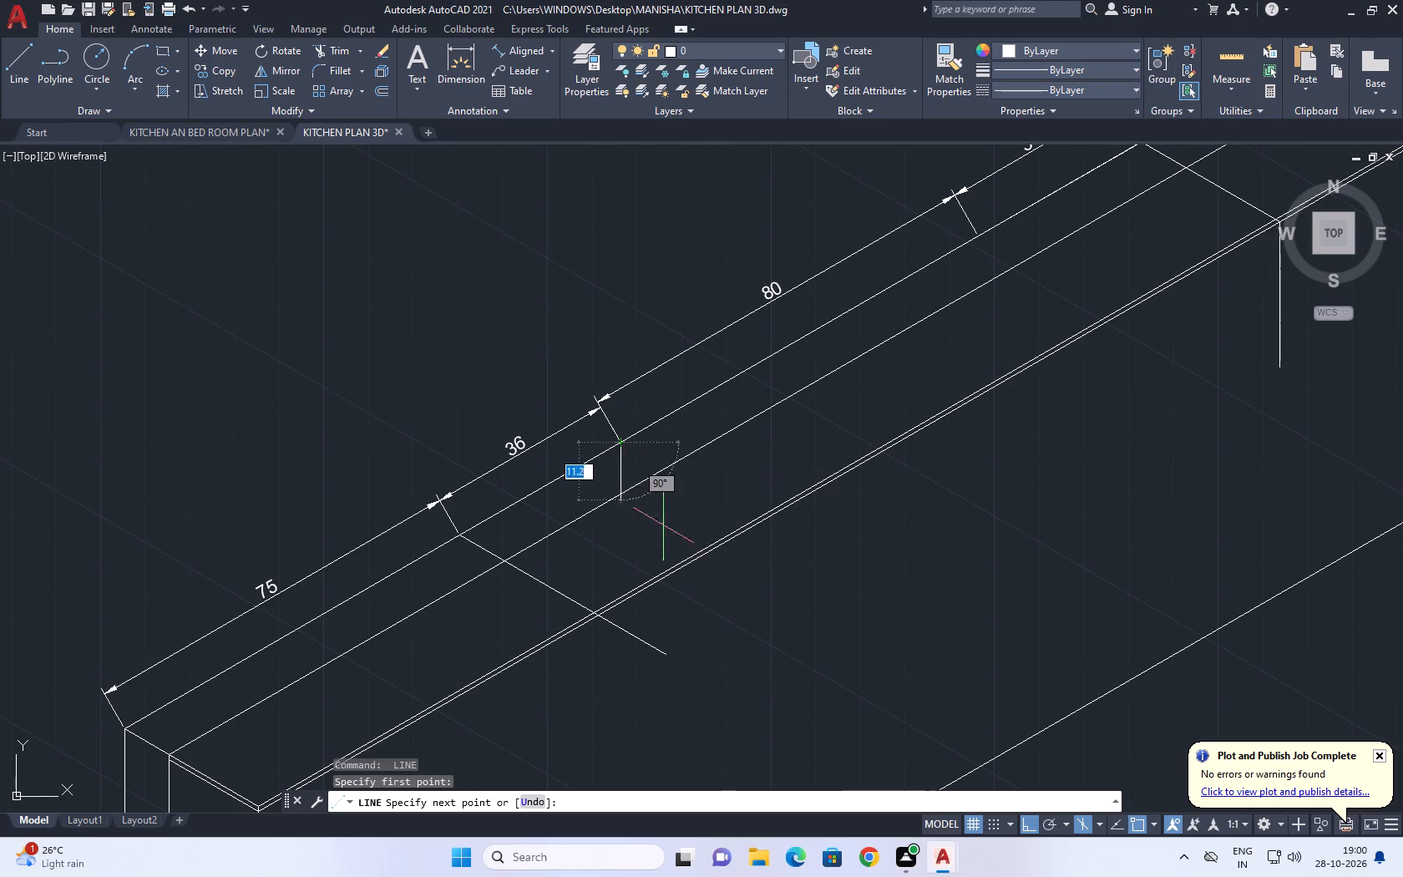
pyautogui.moveTo(793, 573); pyautogui.dragTo(704, 504, button='middle')
pyautogui.scroll(1, 731, 507)
pyautogui.click(757, 516)
pyautogui.press('space')
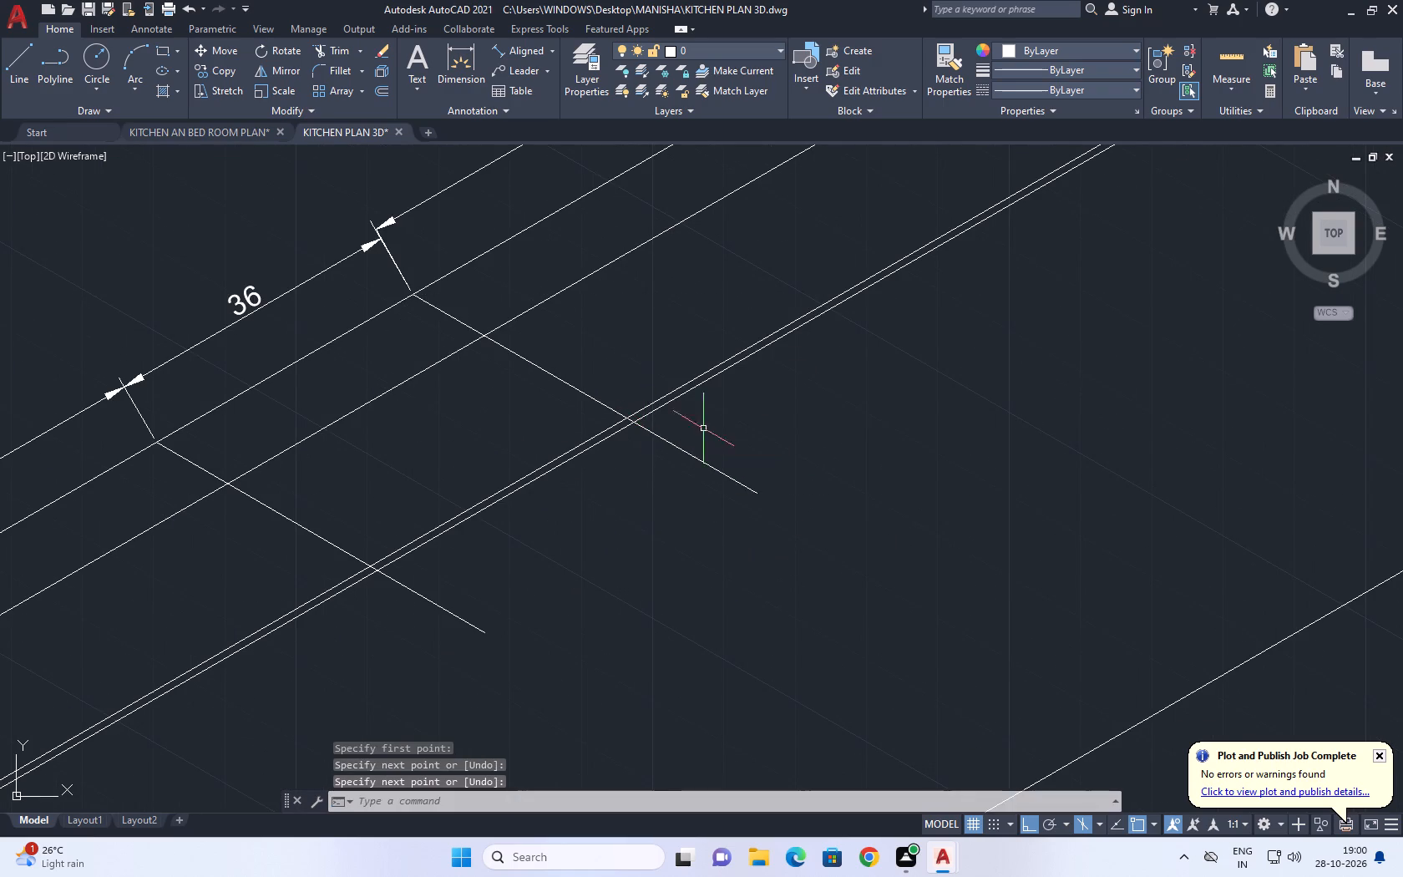
# Draw a 330° line from the point between the 80 and upper 36 dimensions to beyond the counter's front edge.
pyautogui.moveTo(725, 406); pyautogui.dragTo(676, 618, button='middle')
pyautogui.scroll(-4, 713, 387)
pyautogui.press('space')
pyautogui.scroll(4, 742, 361)
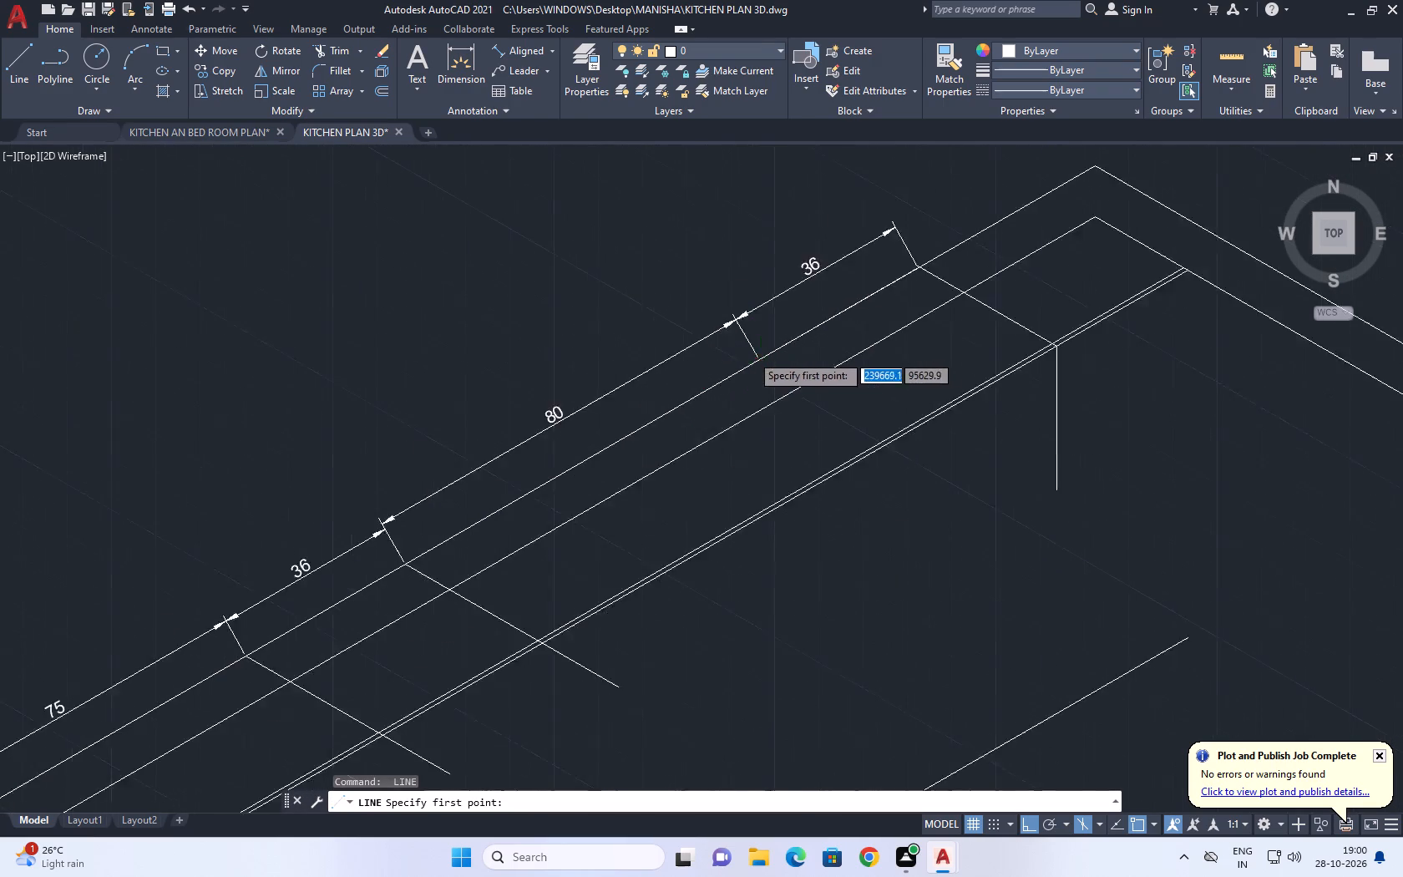
pyautogui.scroll(1, 755, 362)
pyautogui.click(757, 362)
pyautogui.scroll(-1, 846, 434)
pyautogui.moveTo(945, 545); pyautogui.dragTo(802, 362, button='middle')
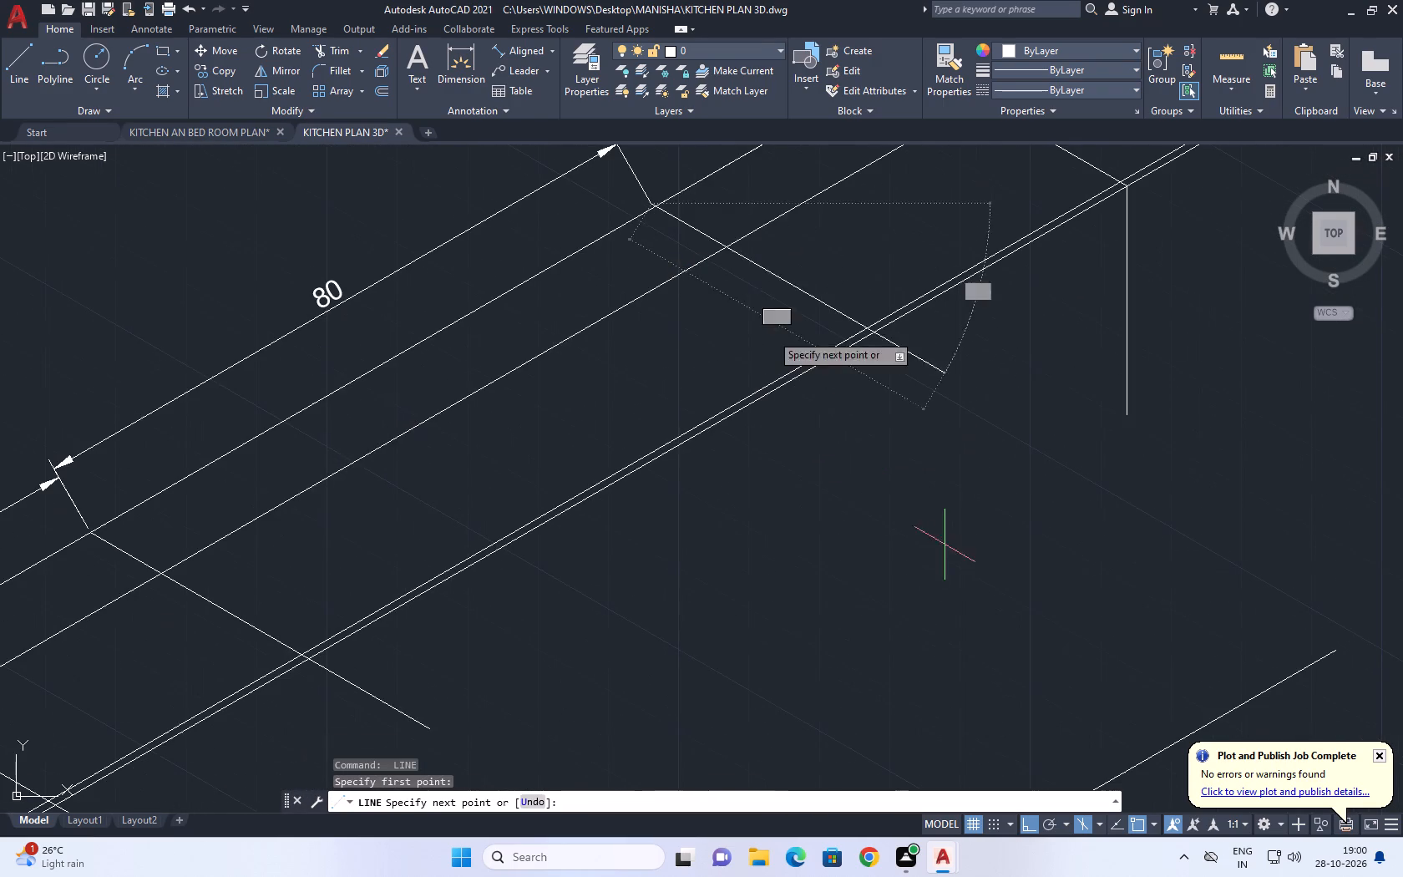
pyautogui.click(903, 423)
pyautogui.press('space')
# Draw a vertical line from the first cross line's crossing with the counter's lower front edge down past the copied edge below.
pyautogui.moveTo(891, 488); pyautogui.dragTo(903, 398, button='middle')
pyautogui.scroll(-1, 900, 390)
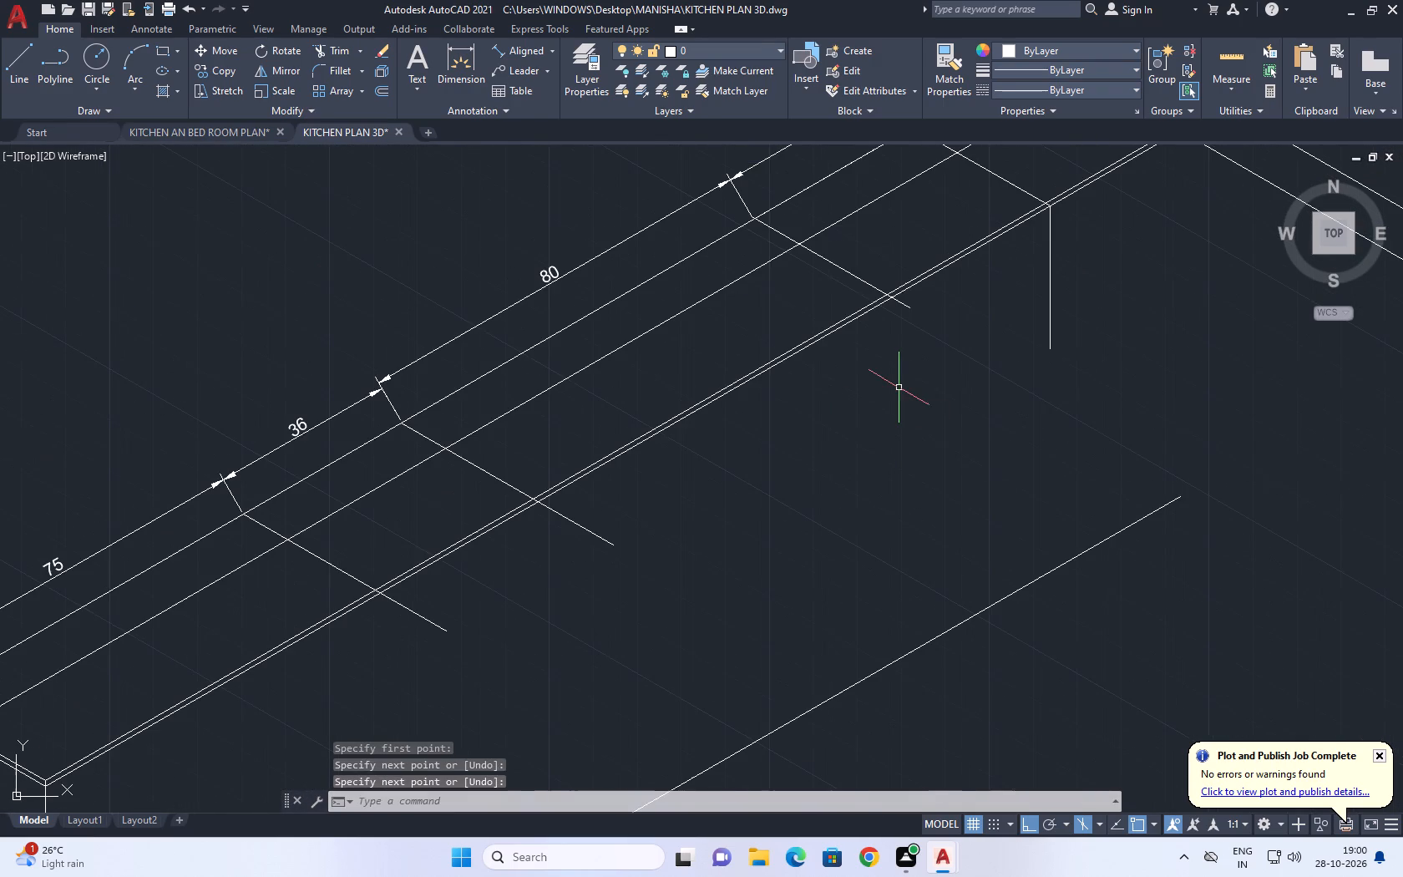
pyautogui.press('l')
pyautogui.press('space')
pyautogui.moveTo(827, 514); pyautogui.dragTo(872, 294, button='middle')
pyautogui.scroll(1, 874, 291)
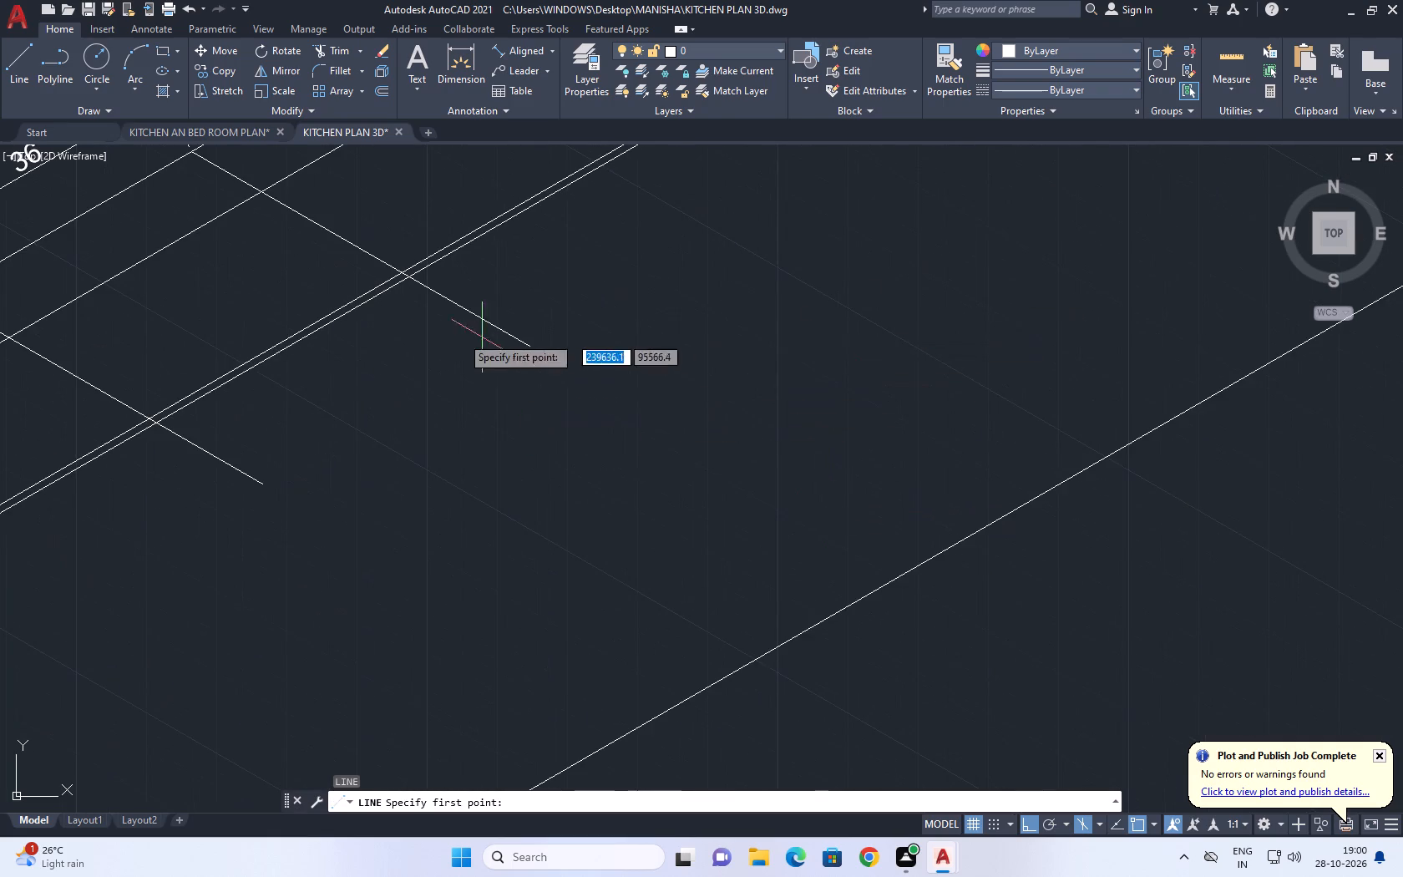
pyautogui.moveTo(400, 349); pyautogui.dragTo(845, 191, button='middle')
pyautogui.scroll(2, 590, 269)
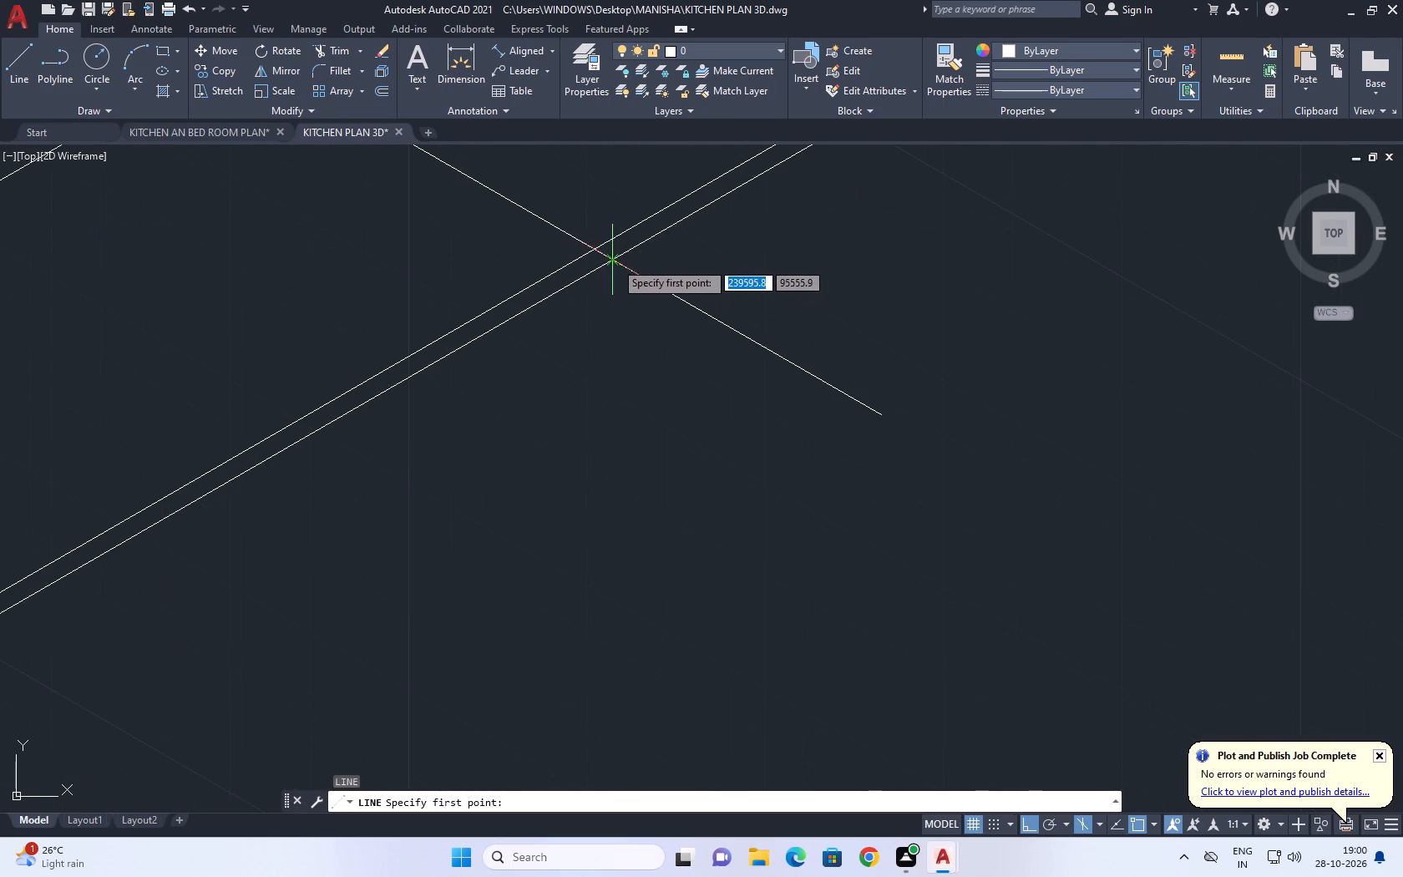
pyautogui.click(613, 261)
pyautogui.scroll(-4, 664, 270)
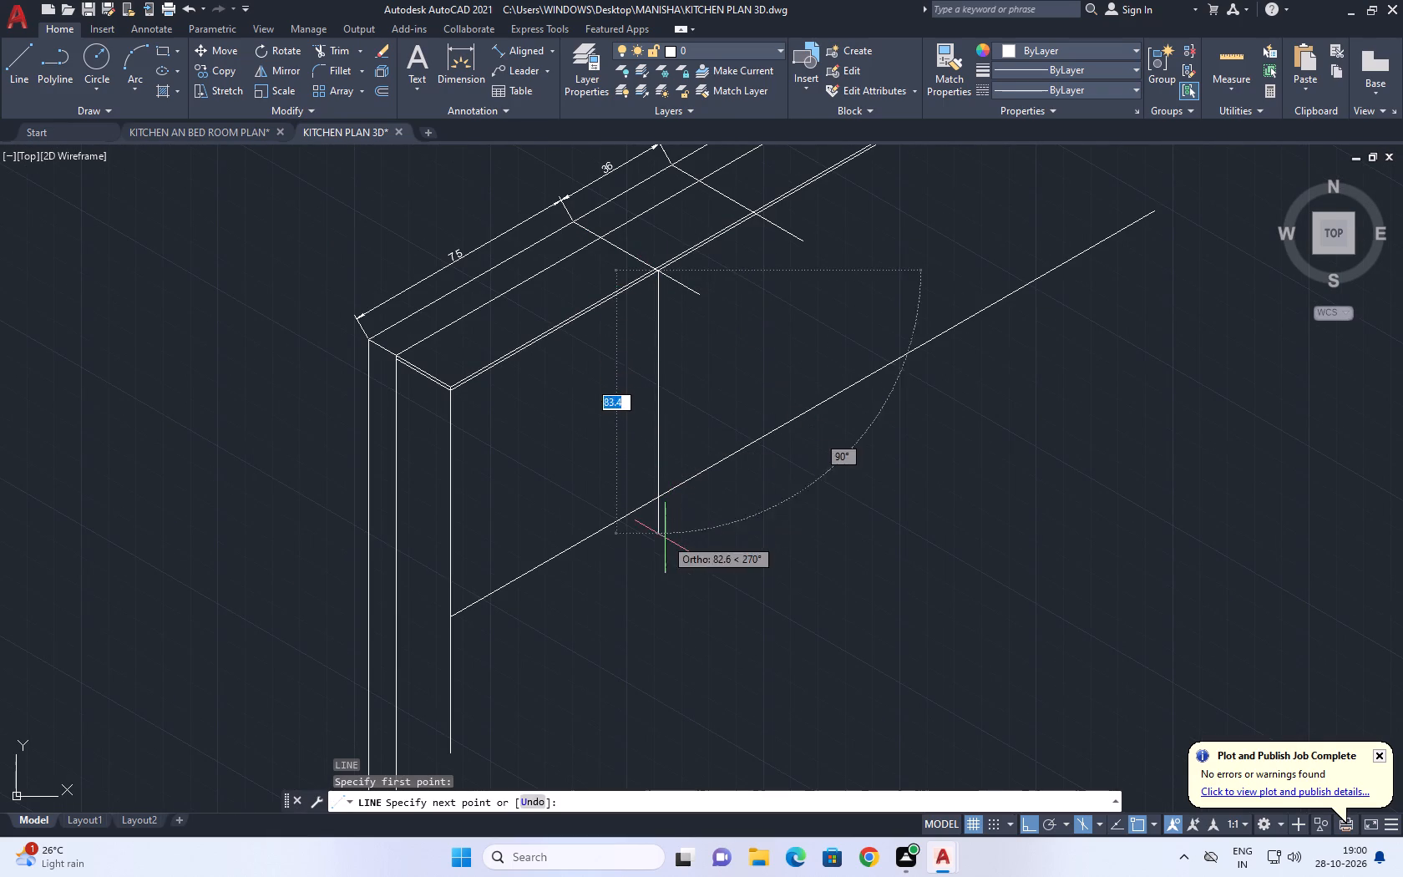
pyautogui.click(665, 563)
pyautogui.press('space')
# Draw a vertical line from the second cross line's crossing with the front edge down past the copied edge below.
pyautogui.moveTo(736, 368); pyautogui.dragTo(714, 479, button='middle')
pyautogui.press('space')
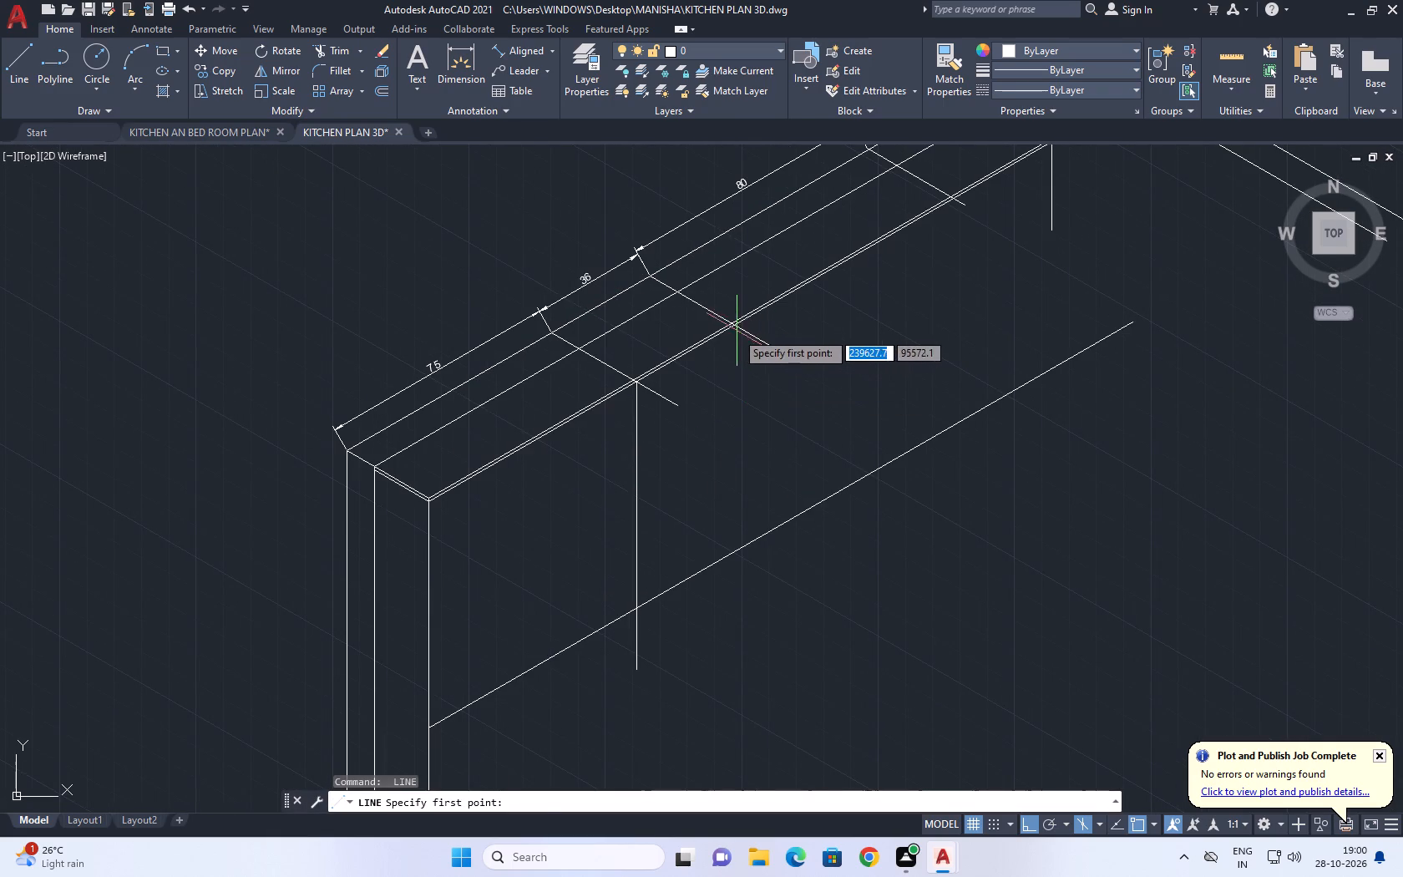
pyautogui.click(733, 327)
pyautogui.click(742, 614)
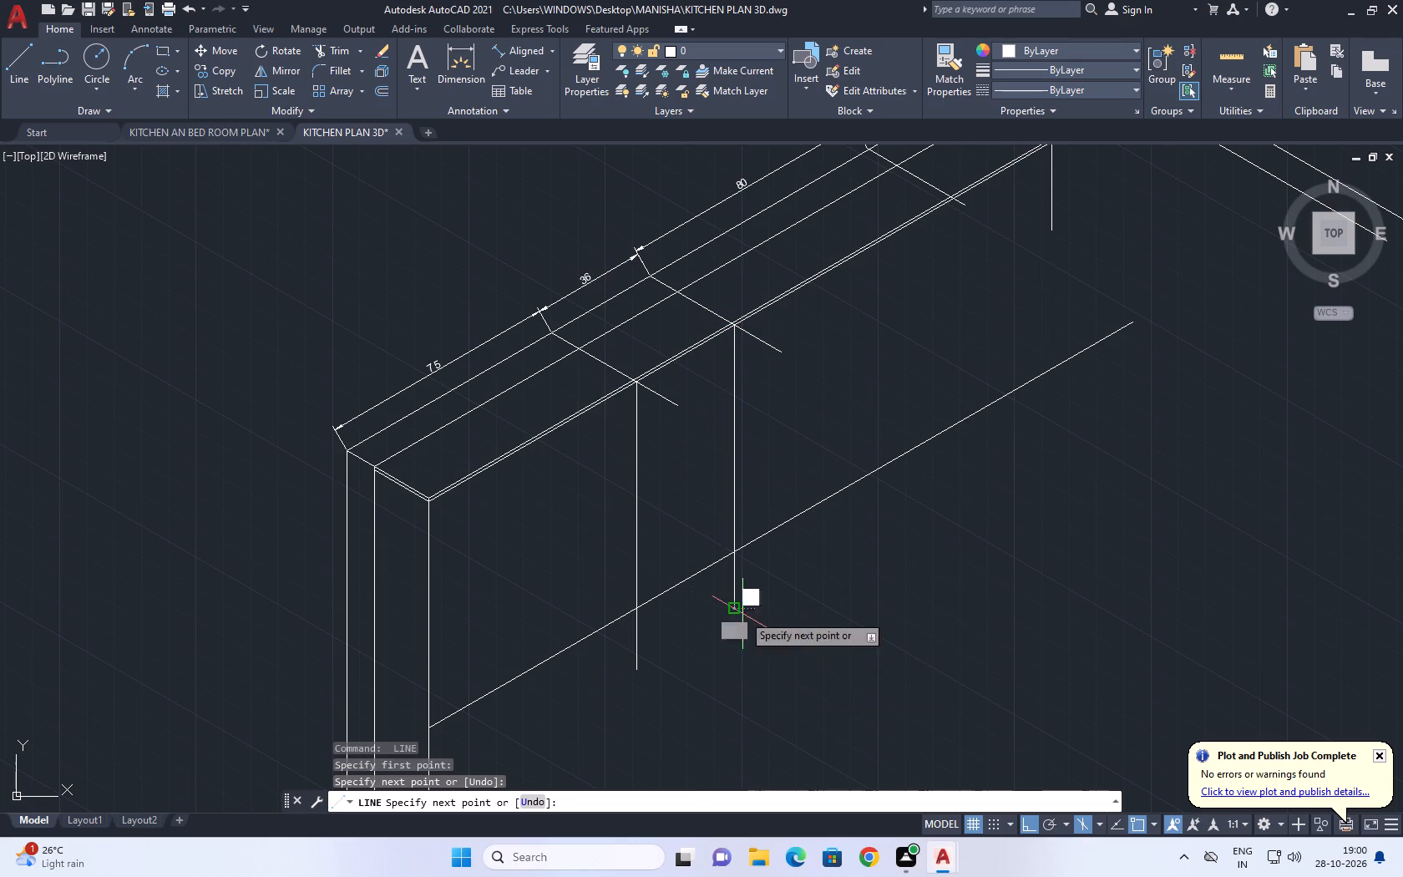
pyautogui.press('space')
# Draw a vertical line from the third cross line's crossing with the lower front edge down past the copied edge below.
pyautogui.moveTo(846, 367); pyautogui.dragTo(808, 452, button='middle')
pyautogui.press('space')
pyautogui.scroll(3, 880, 316)
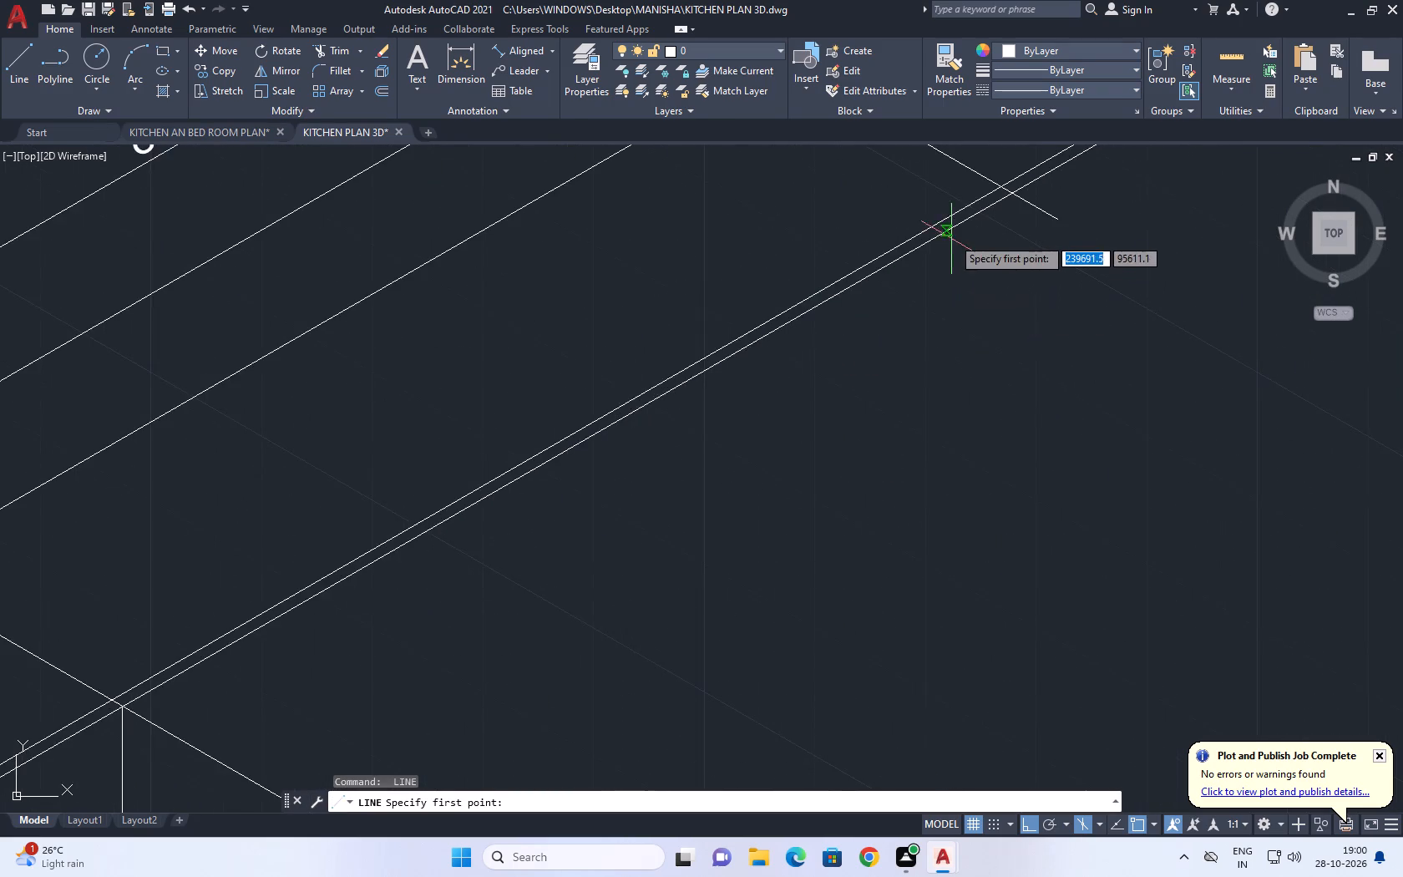
pyautogui.scroll(2, 987, 222)
pyautogui.moveTo(1021, 187); pyautogui.dragTo(872, 408, button='middle')
pyautogui.click(890, 373)
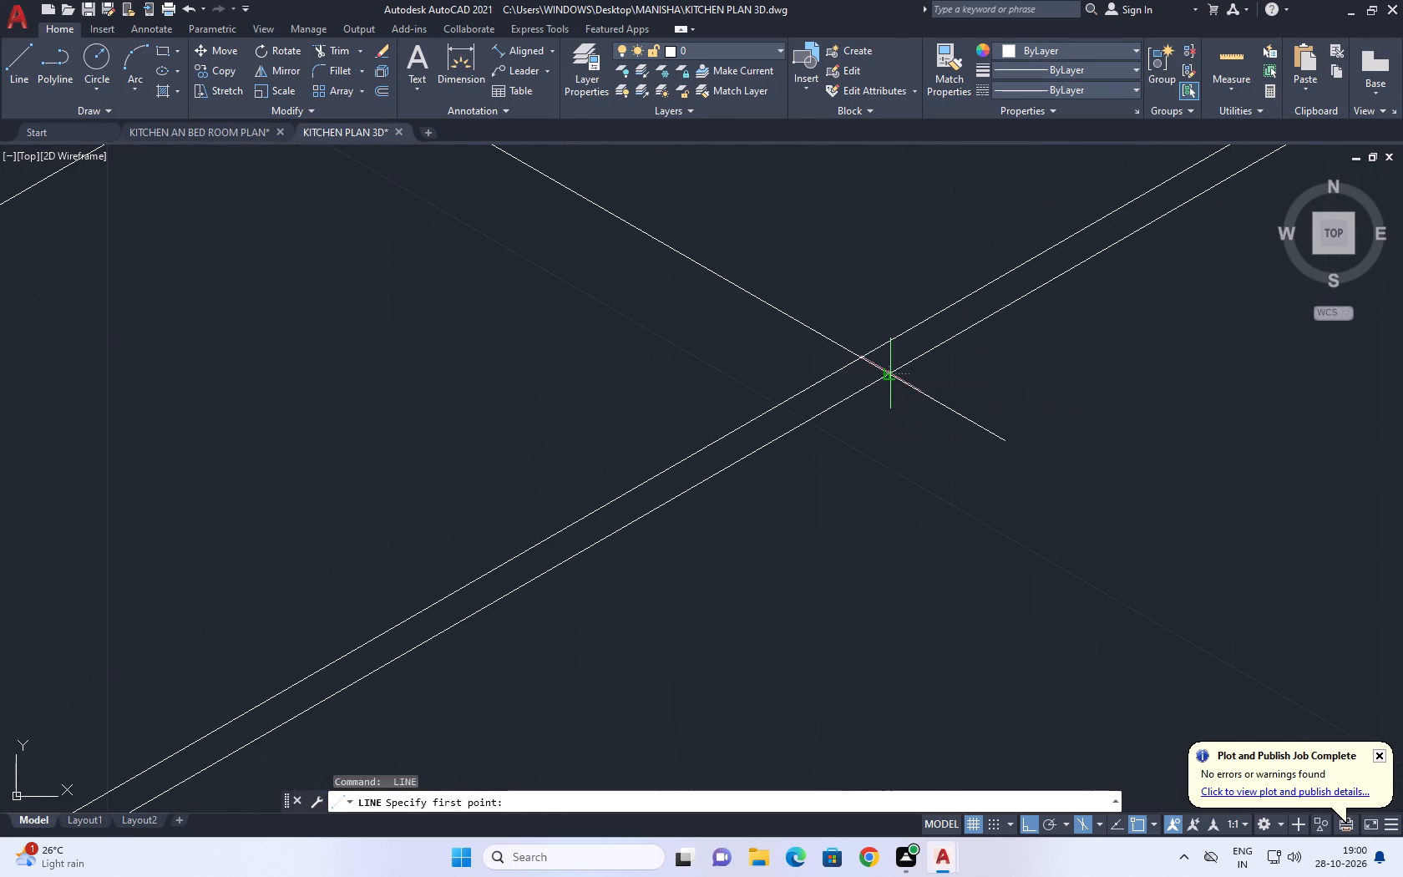
pyautogui.scroll(-5, 867, 334)
pyautogui.scroll(-4, 877, 535)
pyautogui.moveTo(908, 690); pyautogui.dragTo(871, 514, button='middle')
pyautogui.click(862, 522)
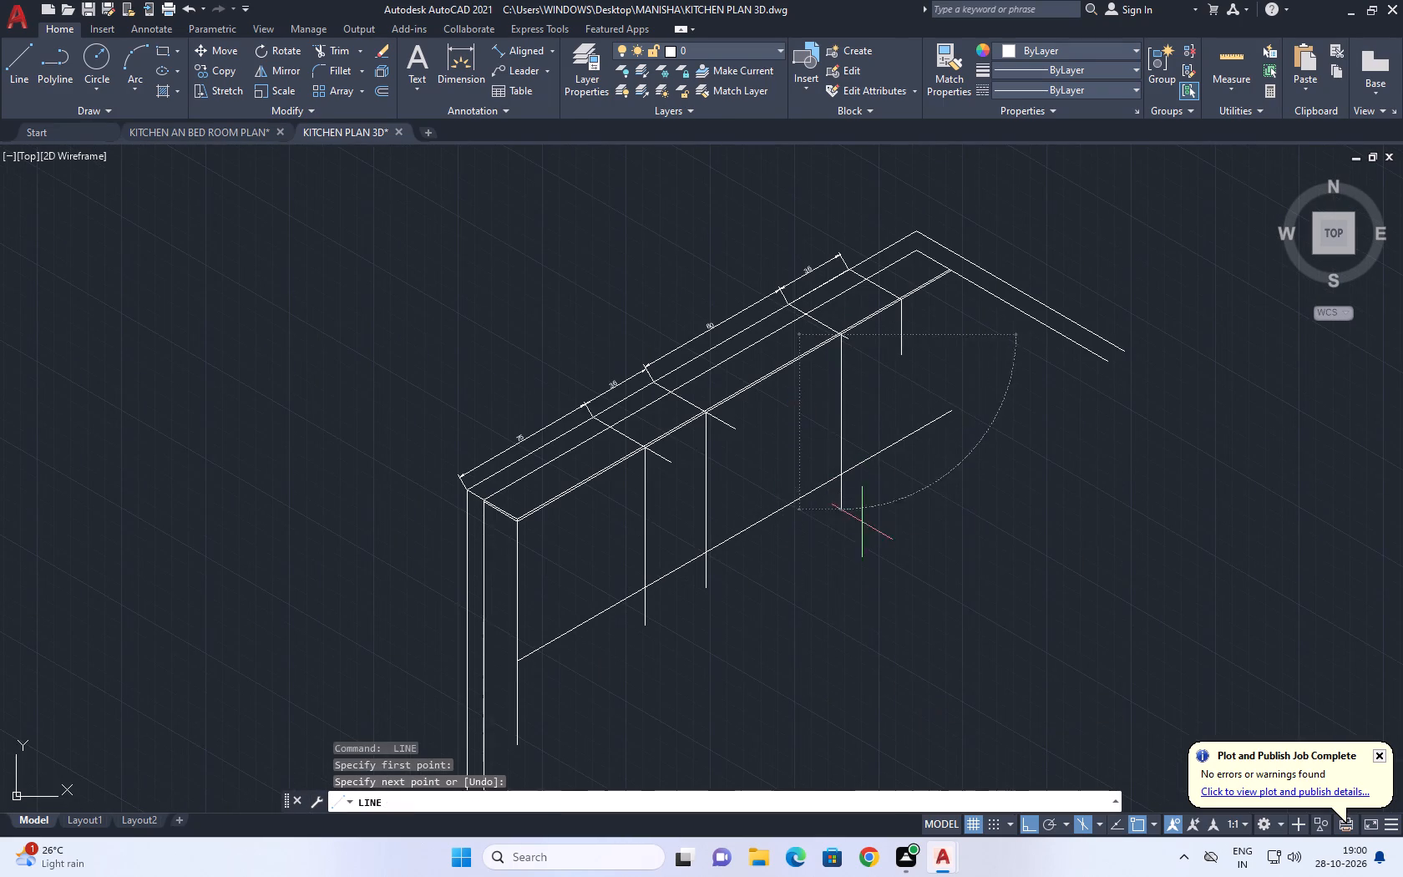
pyautogui.press('space')
# Draw a longer vertical line from the fourth cross line's end at the front edge down past the copied edge below.
pyautogui.press('space')
pyautogui.scroll(4, 899, 304)
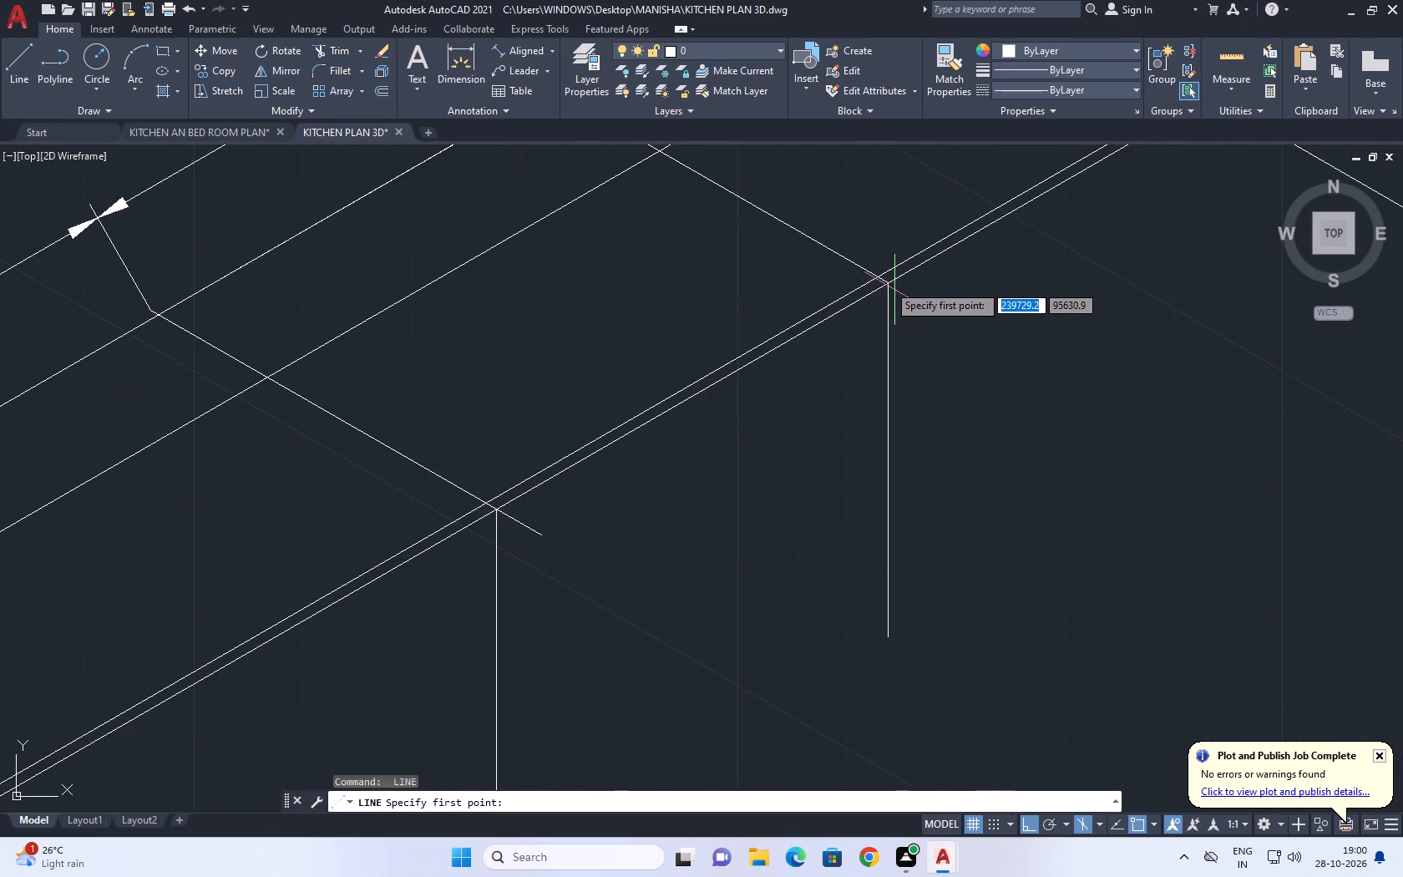
pyautogui.click(890, 280)
pyautogui.scroll(-3, 887, 285)
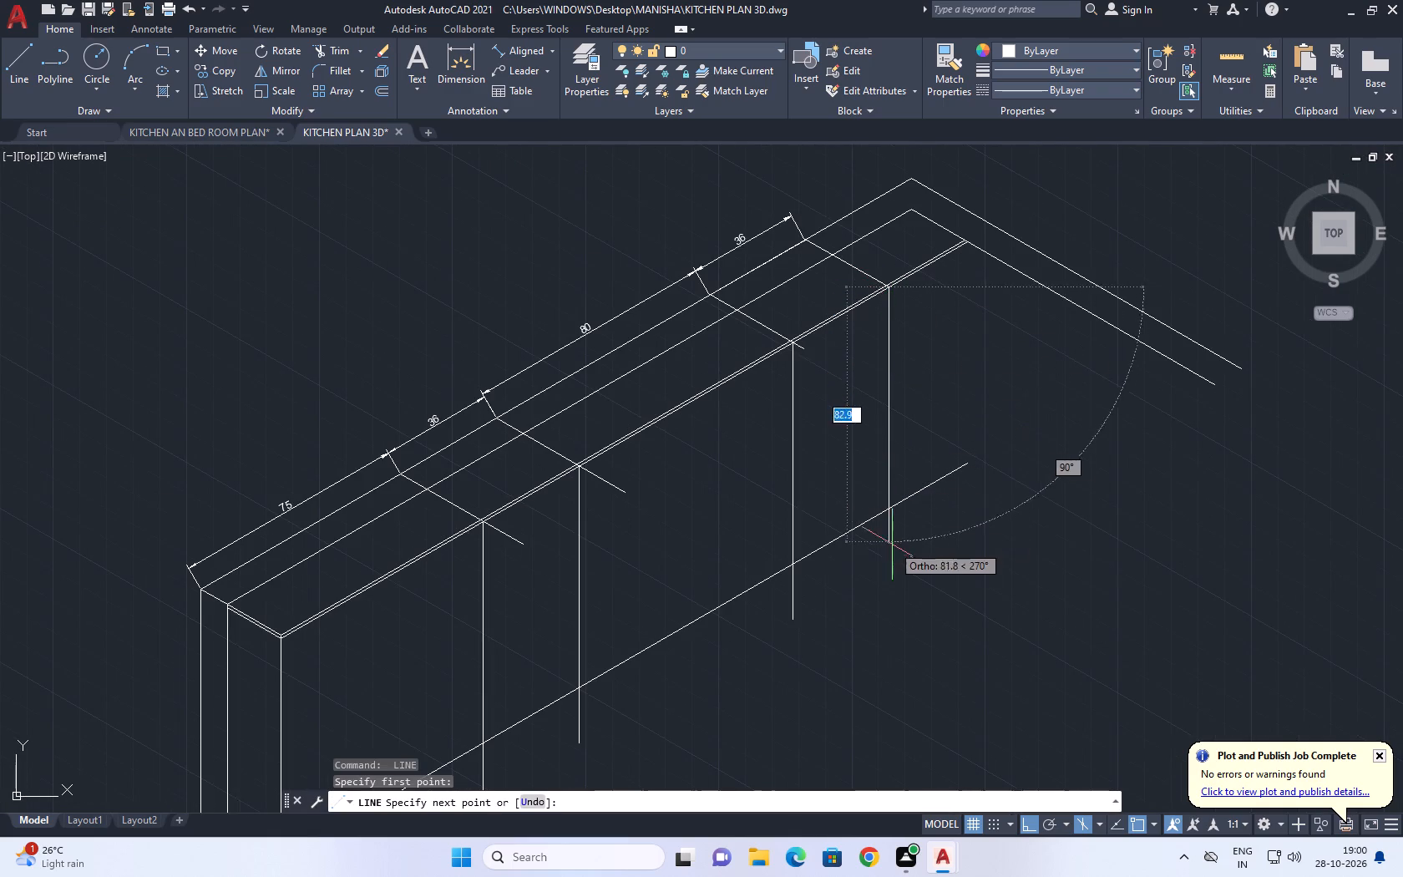
pyautogui.click(892, 588)
pyautogui.press('space')
# Erase the original short vertical line at the fourth cross line.
pyautogui.click(881, 250)
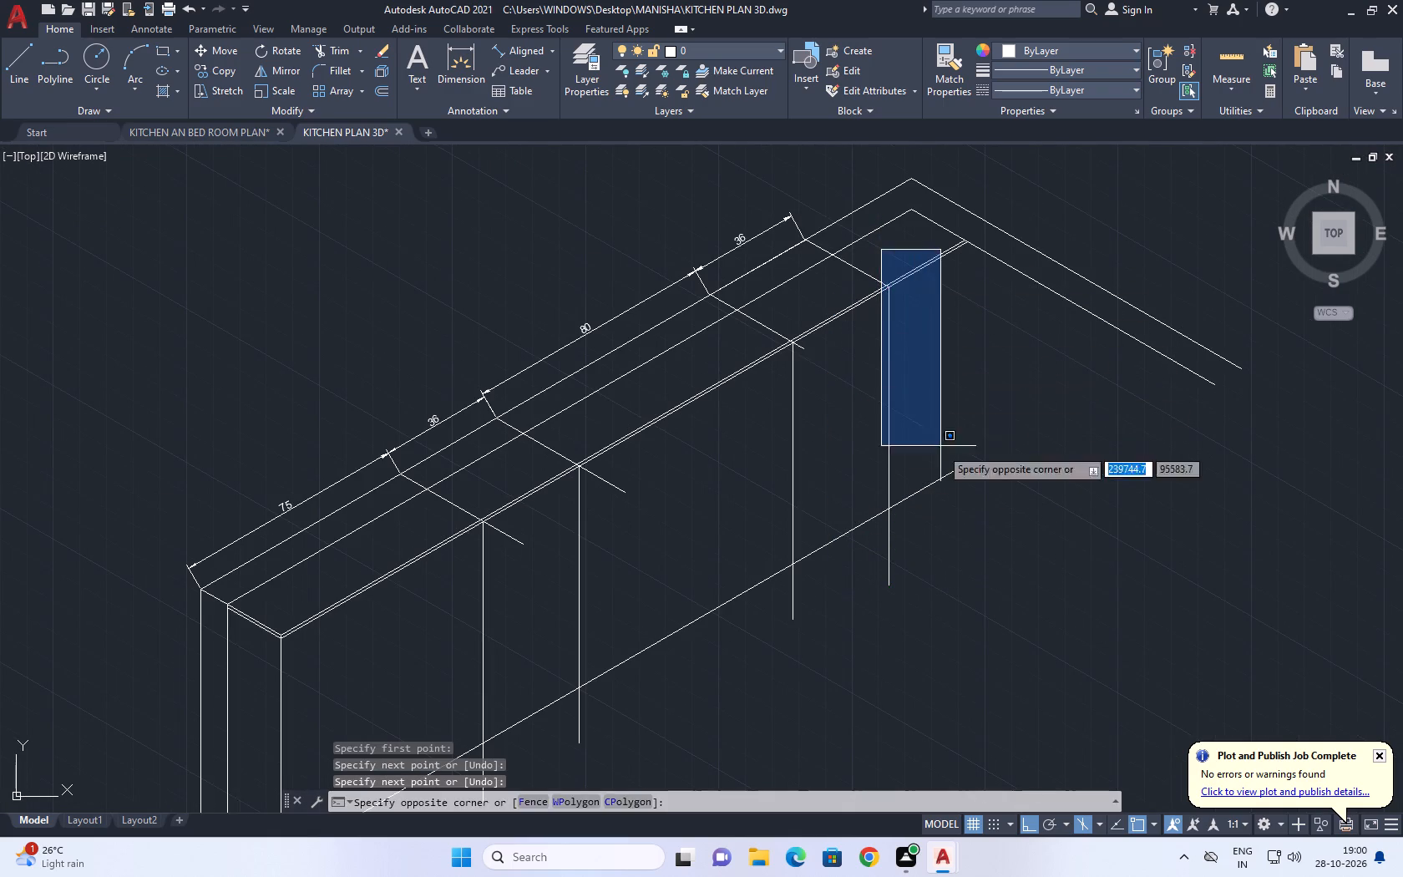
pyautogui.click(940, 448)
pyautogui.press('Delete')
# Trim the ends of the four vertical divider lines that extend below the copied lower edge.
pyautogui.moveTo(812, 451); pyautogui.dragTo(806, 396, button='middle')
pyautogui.write('TR')
pyautogui.press('space')
pyautogui.moveTo(905, 474); pyautogui.dragTo(915, 484)
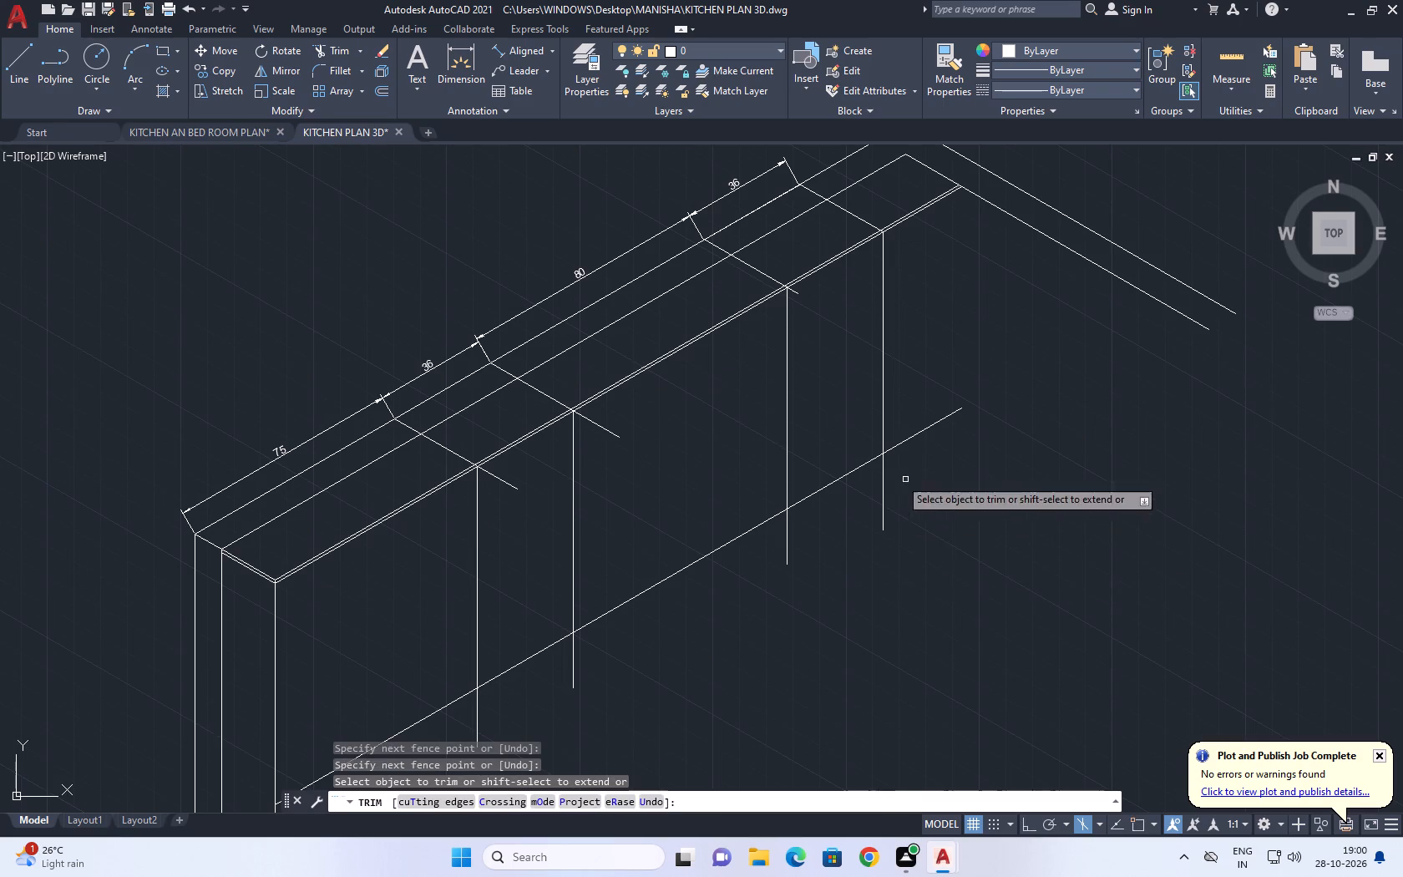
pyautogui.scroll(-2, 858, 496)
pyautogui.click(695, 594)
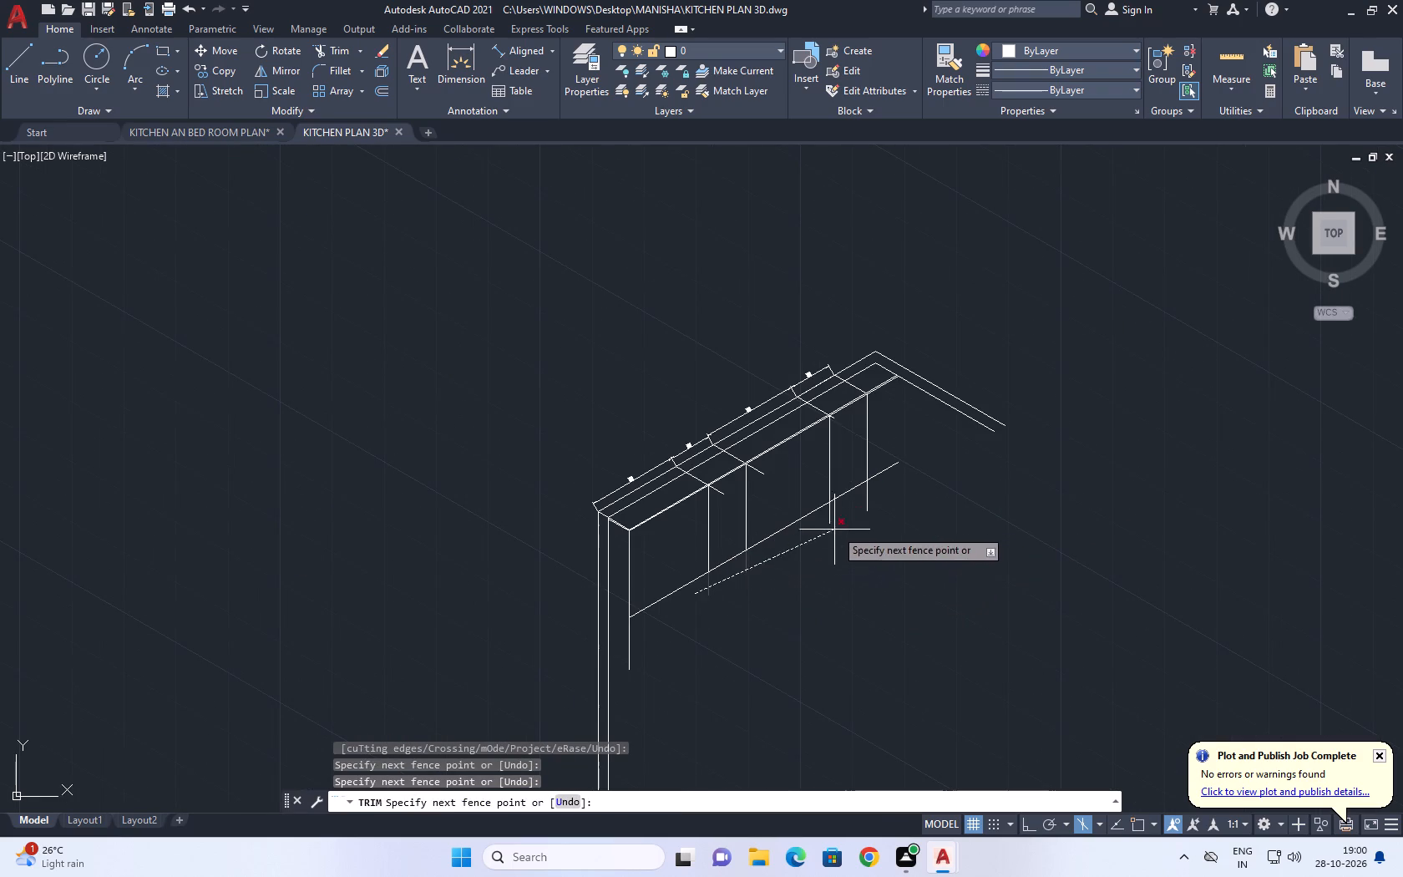
pyautogui.click(907, 487)
pyautogui.click(853, 509)
pyautogui.moveTo(806, 525); pyautogui.dragTo(806, 534)
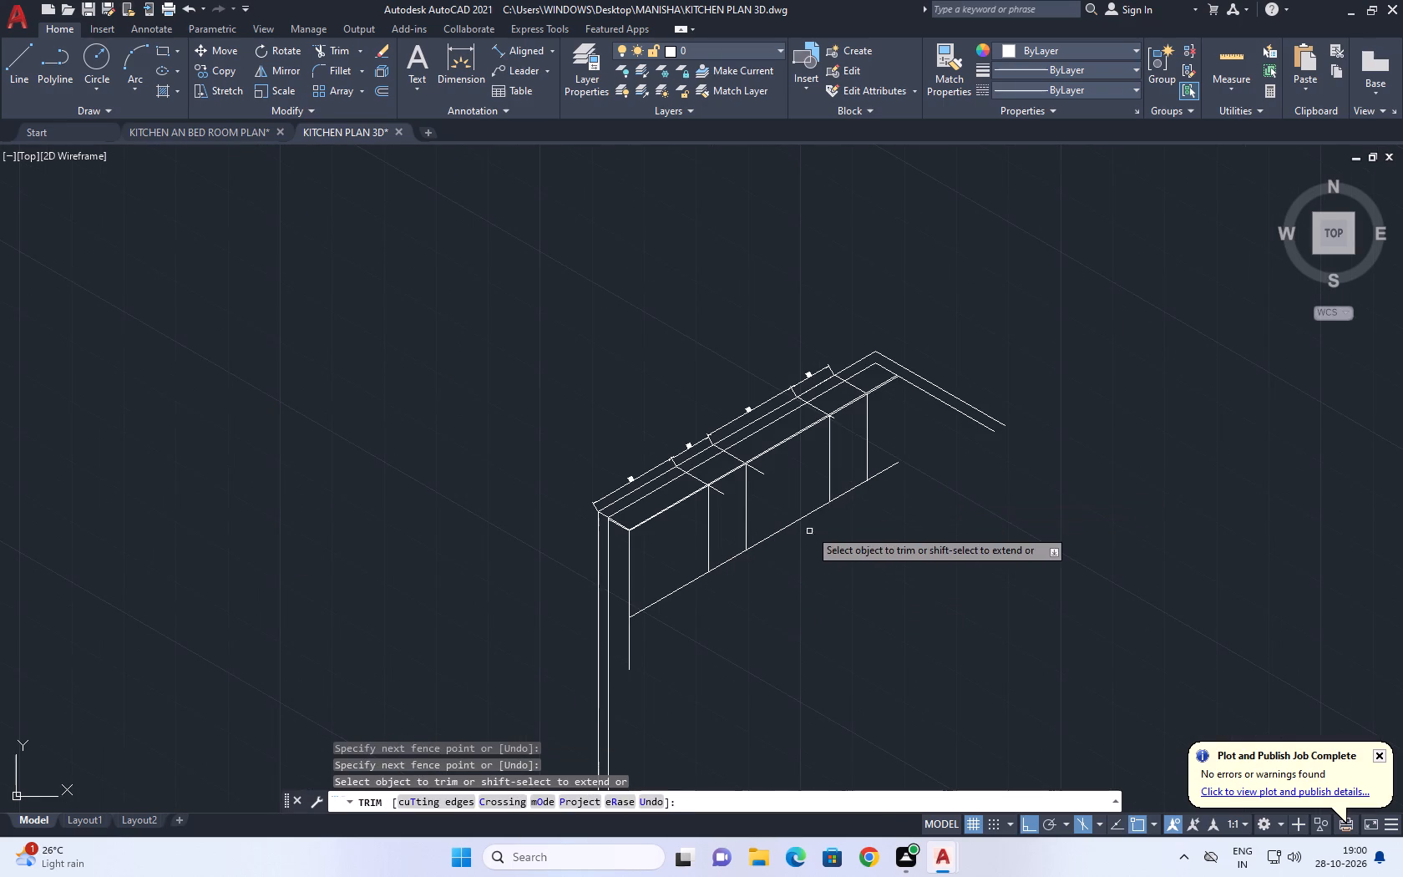
pyautogui.scroll(2, 731, 478)
pyautogui.press('Escape')
# Trim the ends of the first three cross lines that extend beyond the counter's front edge.
pyautogui.moveTo(775, 515); pyautogui.dragTo(783, 535, button='middle')
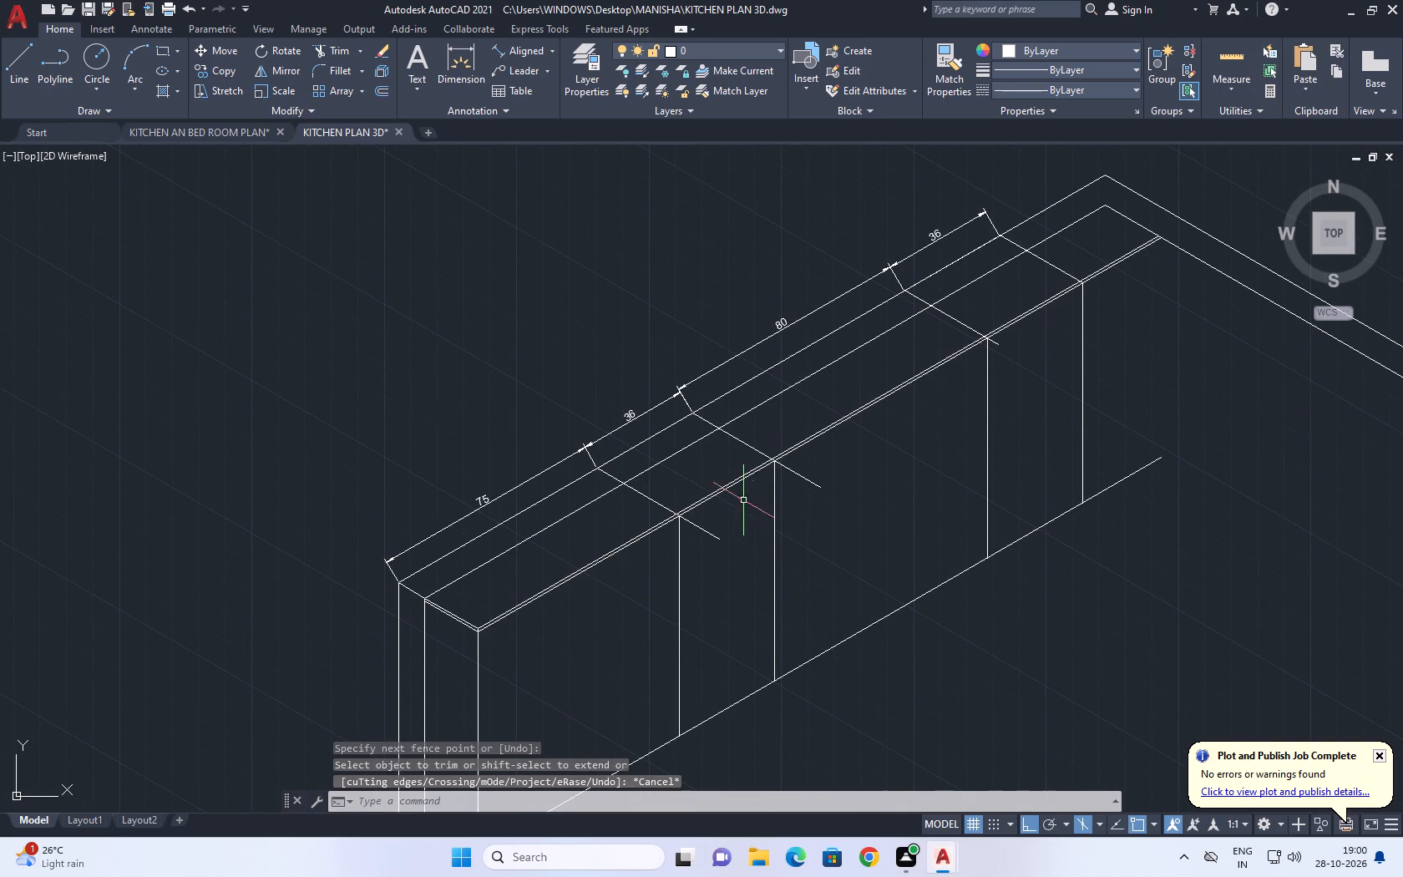
pyautogui.write('TR')
pyautogui.press('space')
pyautogui.scroll(1, 780, 490)
pyautogui.moveTo(838, 448); pyautogui.dragTo(836, 455)
pyautogui.click(788, 481)
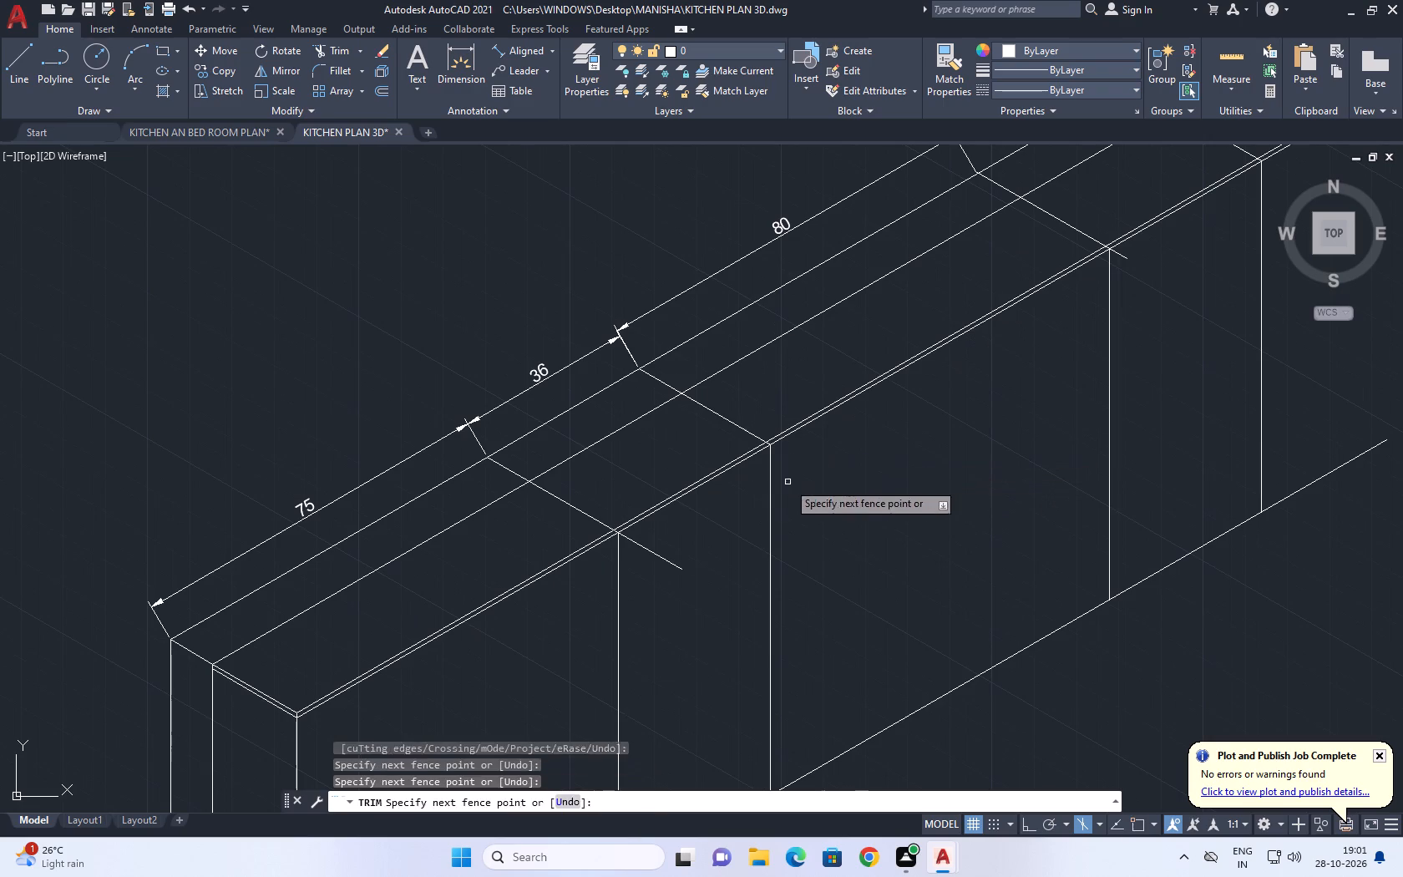
pyautogui.click(667, 544)
pyautogui.click(655, 569)
pyautogui.moveTo(737, 481); pyautogui.dragTo(719, 555, button='middle')
pyautogui.scroll(1, 722, 554)
pyautogui.moveTo(945, 431); pyautogui.dragTo(807, 544, button='middle')
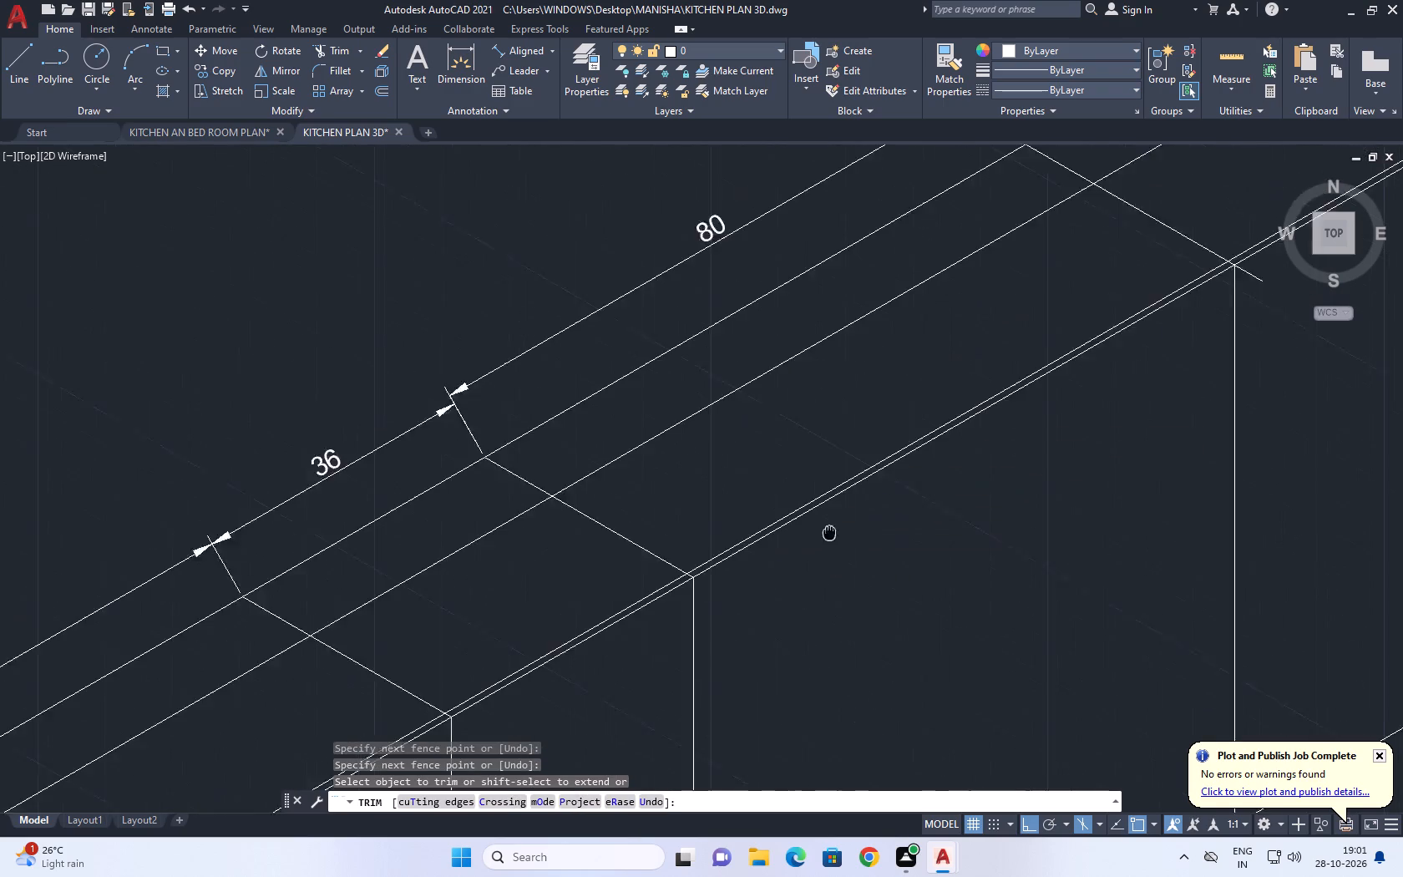
pyautogui.moveTo(807, 544); pyautogui.dragTo(612, 617, button='middle')
pyautogui.click(1005, 383)
pyautogui.click(996, 388)
# Trim the parts of the cross lines lying between the wall's outer and inner lines along the dimensioned side.
pyautogui.scroll(-2, 998, 404)
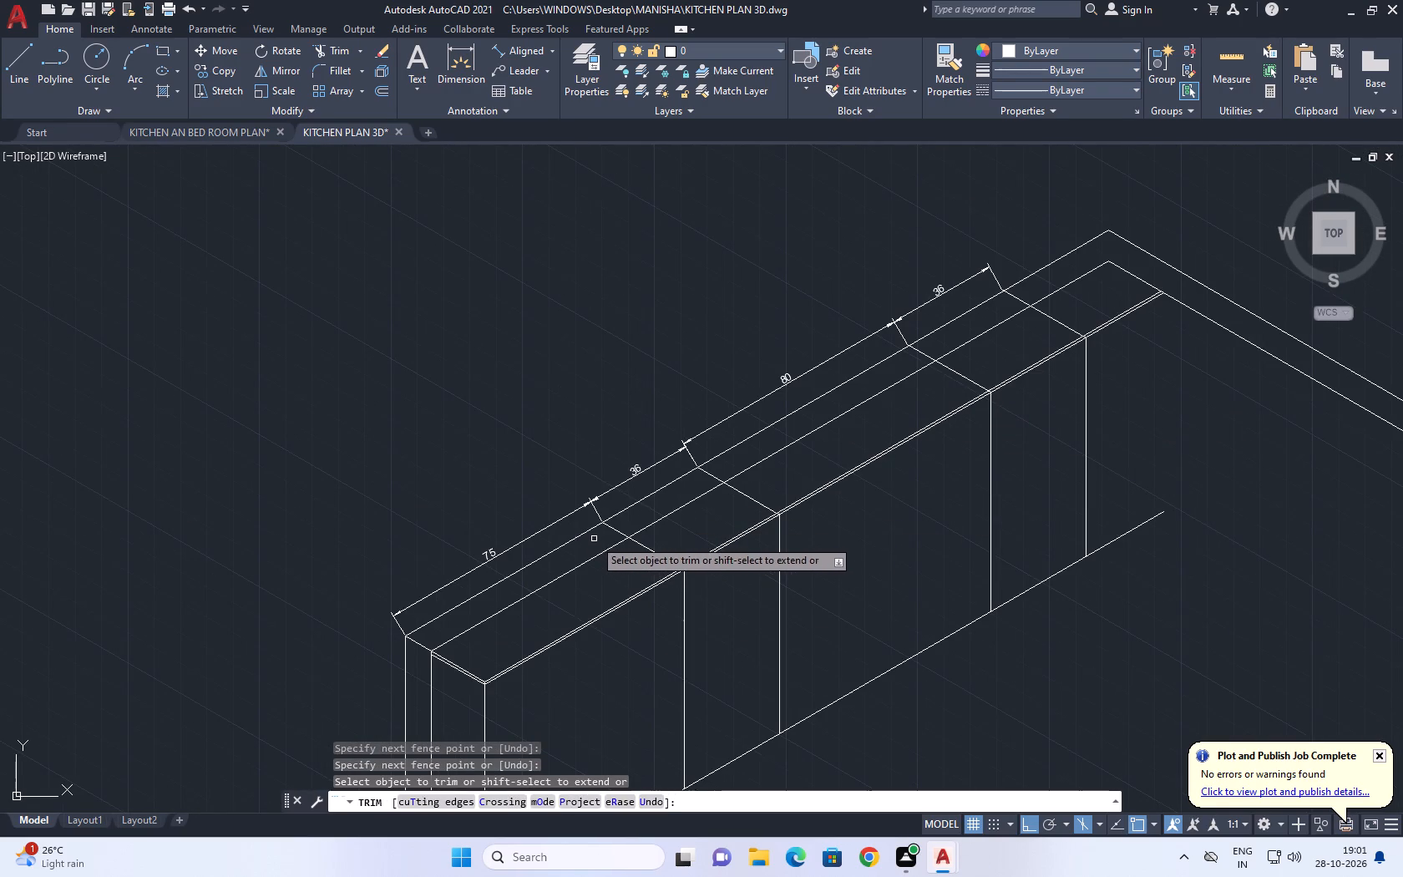
pyautogui.moveTo(595, 539); pyautogui.dragTo(584, 564, button='middle')
pyautogui.scroll(-1, 583, 564)
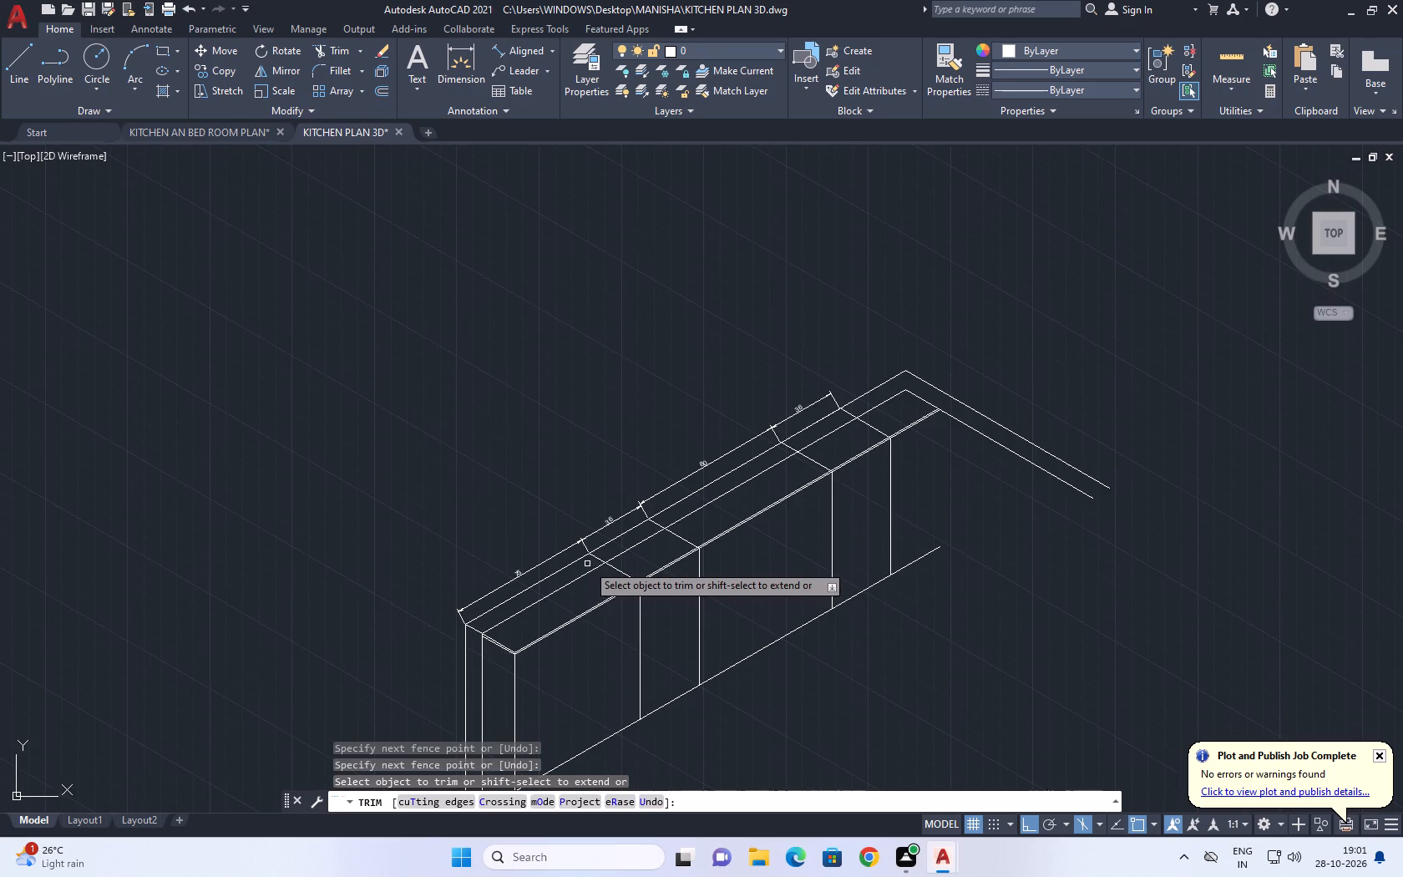
pyautogui.scroll(2, 587, 564)
pyautogui.click(587, 564)
pyautogui.moveTo(960, 349); pyautogui.dragTo(700, 621, button='middle')
pyautogui.scroll(1, 702, 620)
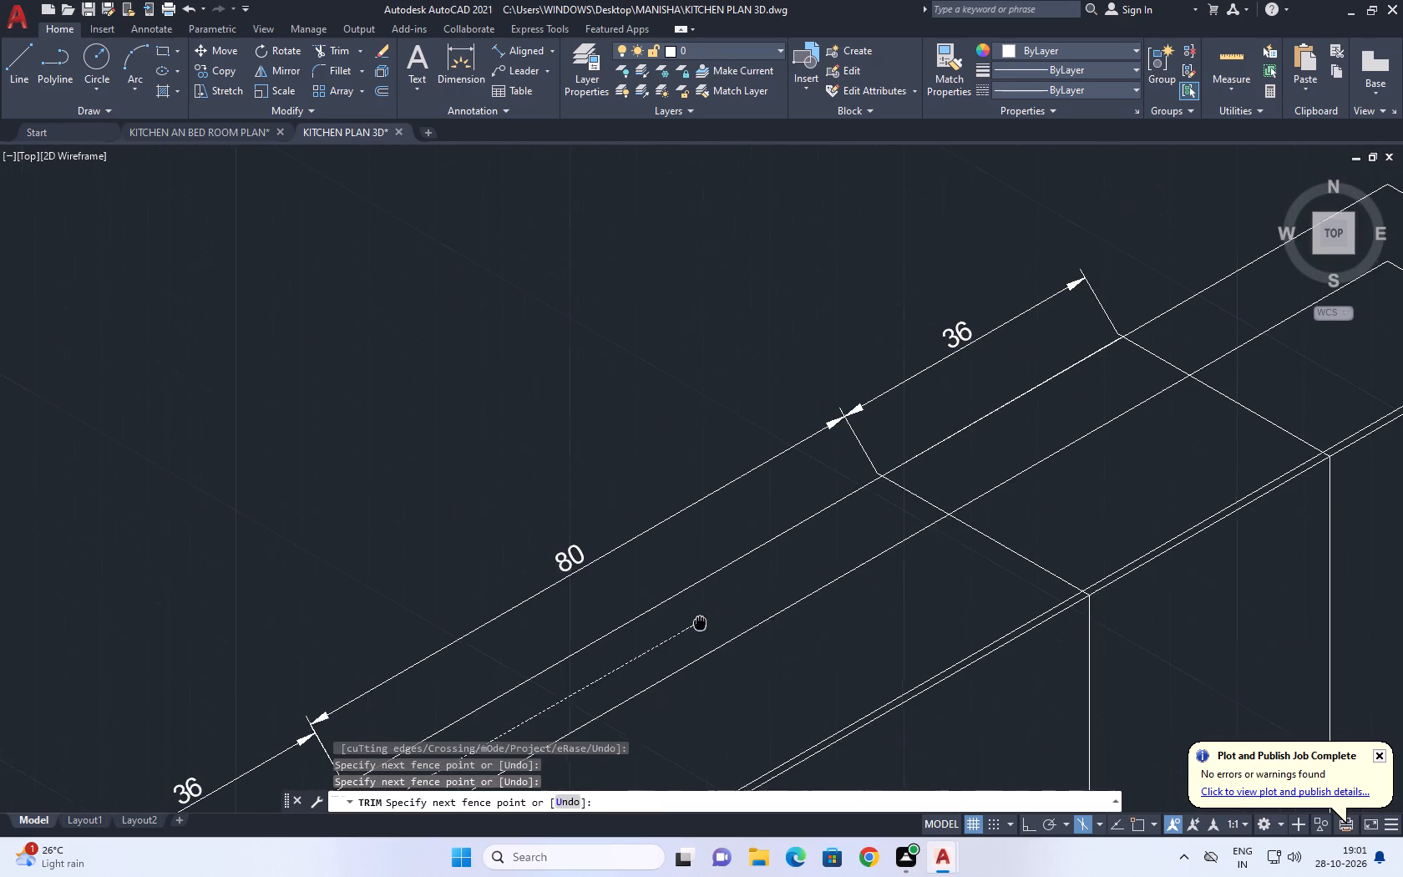
pyautogui.moveTo(1029, 413); pyautogui.dragTo(821, 608, button='middle')
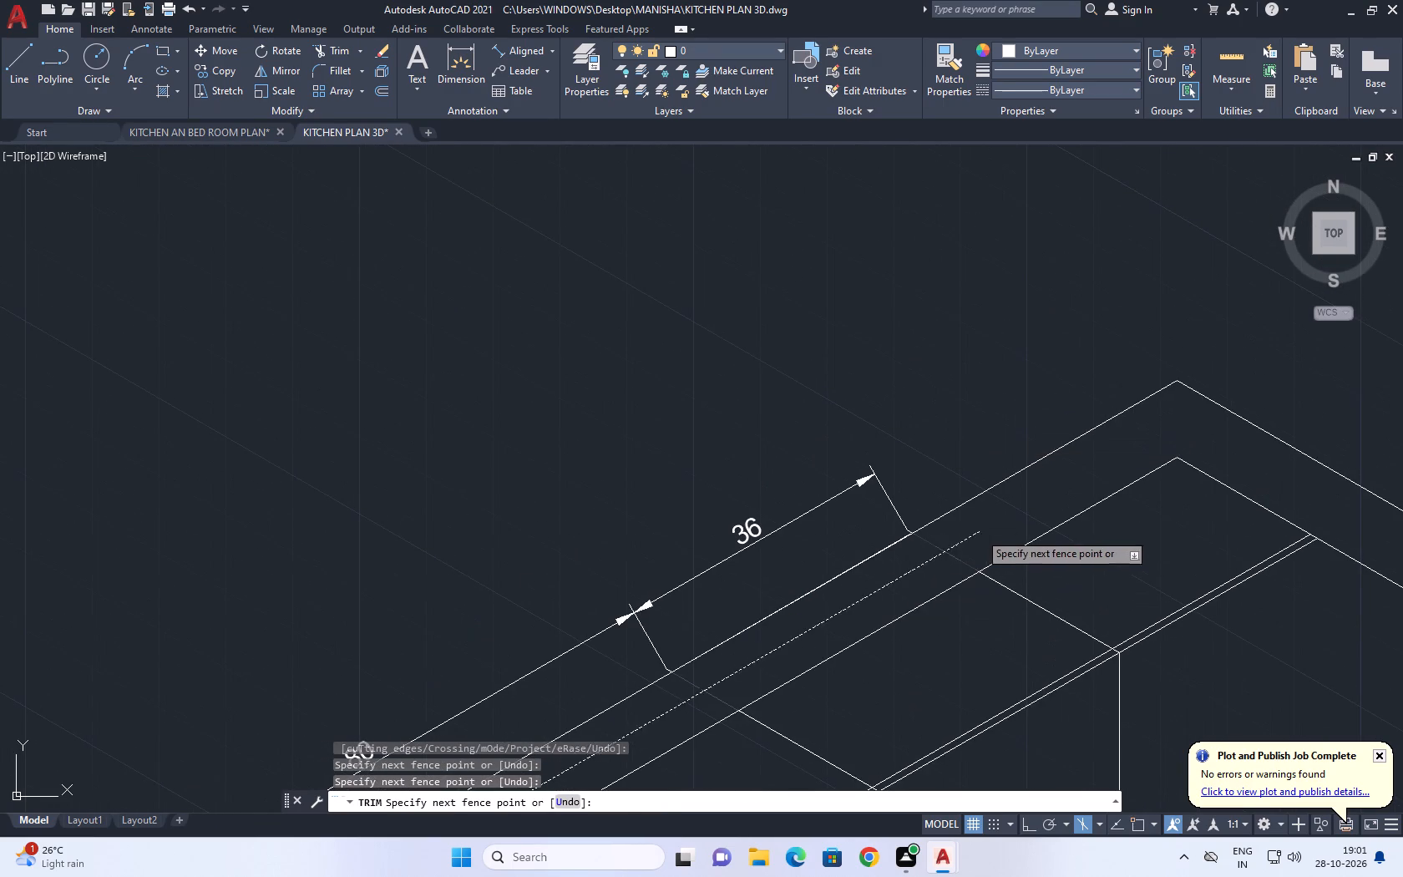
pyautogui.click(979, 532)
pyautogui.scroll(2, 919, 530)
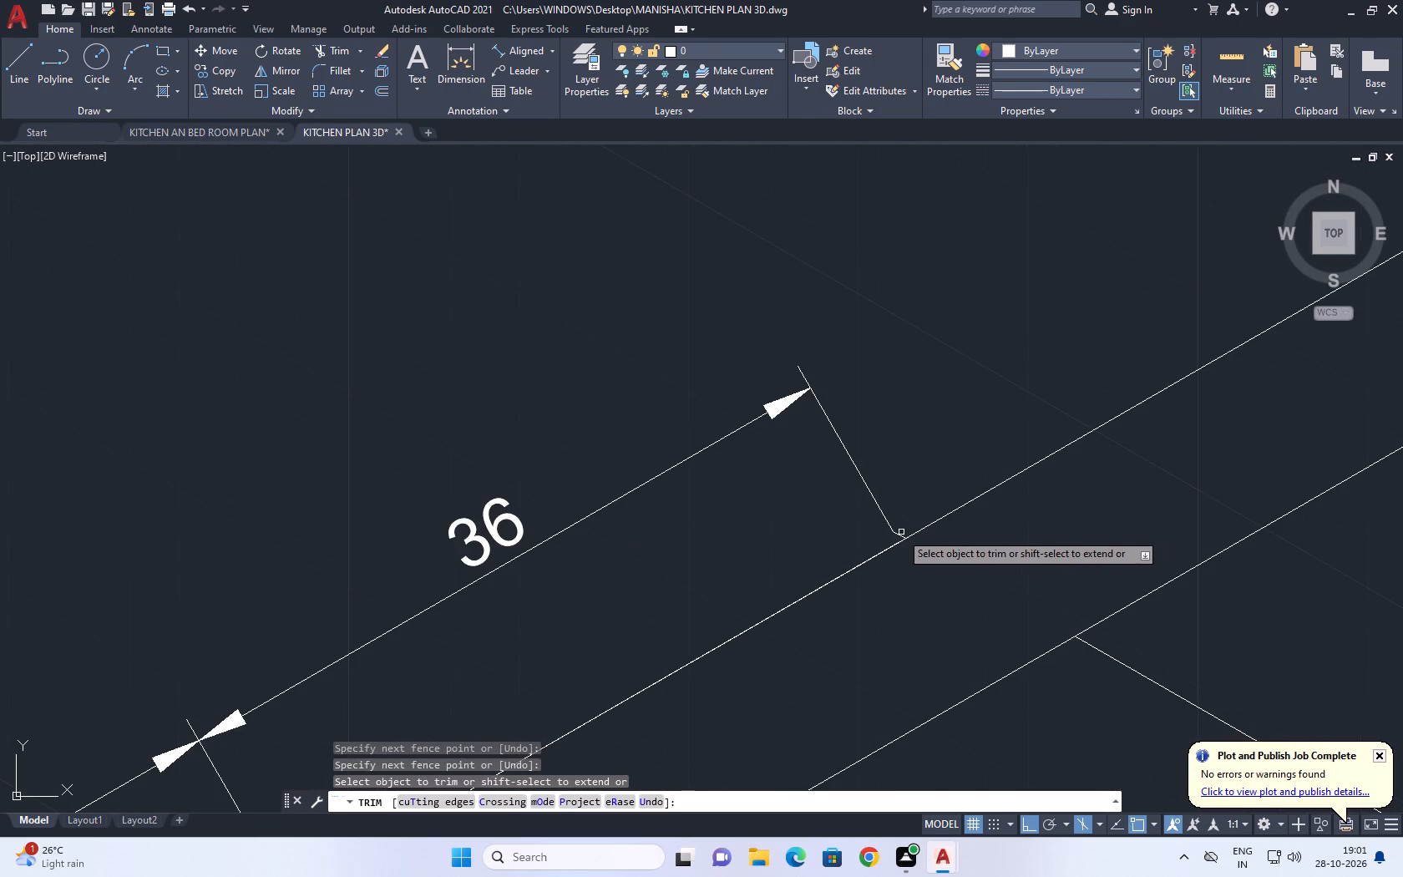
pyautogui.click(899, 534)
pyautogui.scroll(-4, 891, 482)
pyautogui.press('Escape')
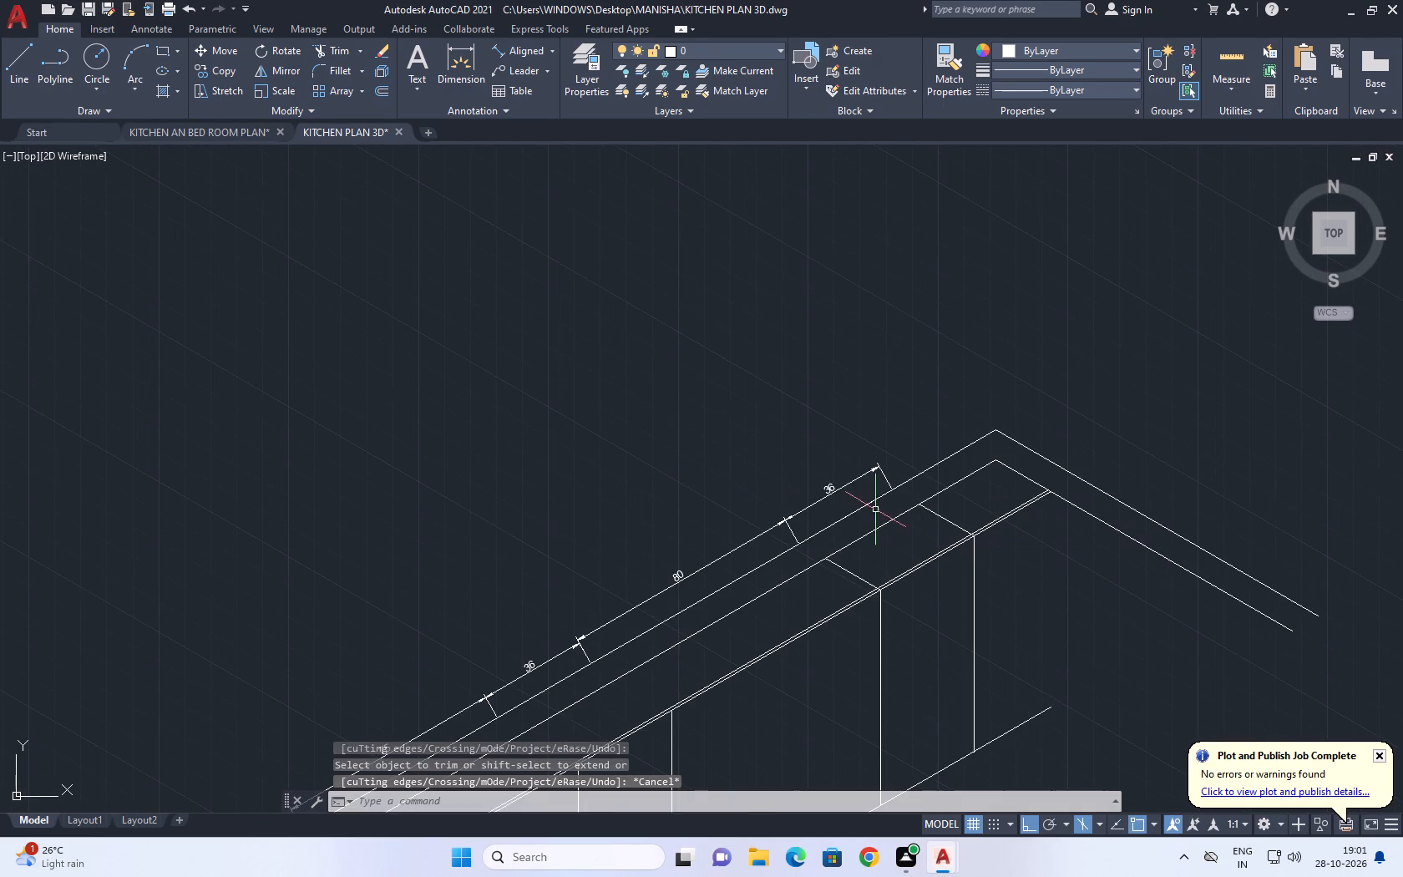
# Draw a 150° cross line from the top of the first vertical divider to beyond the wall's inner line.
pyautogui.moveTo(899, 560); pyautogui.dragTo(870, 399, button='middle')
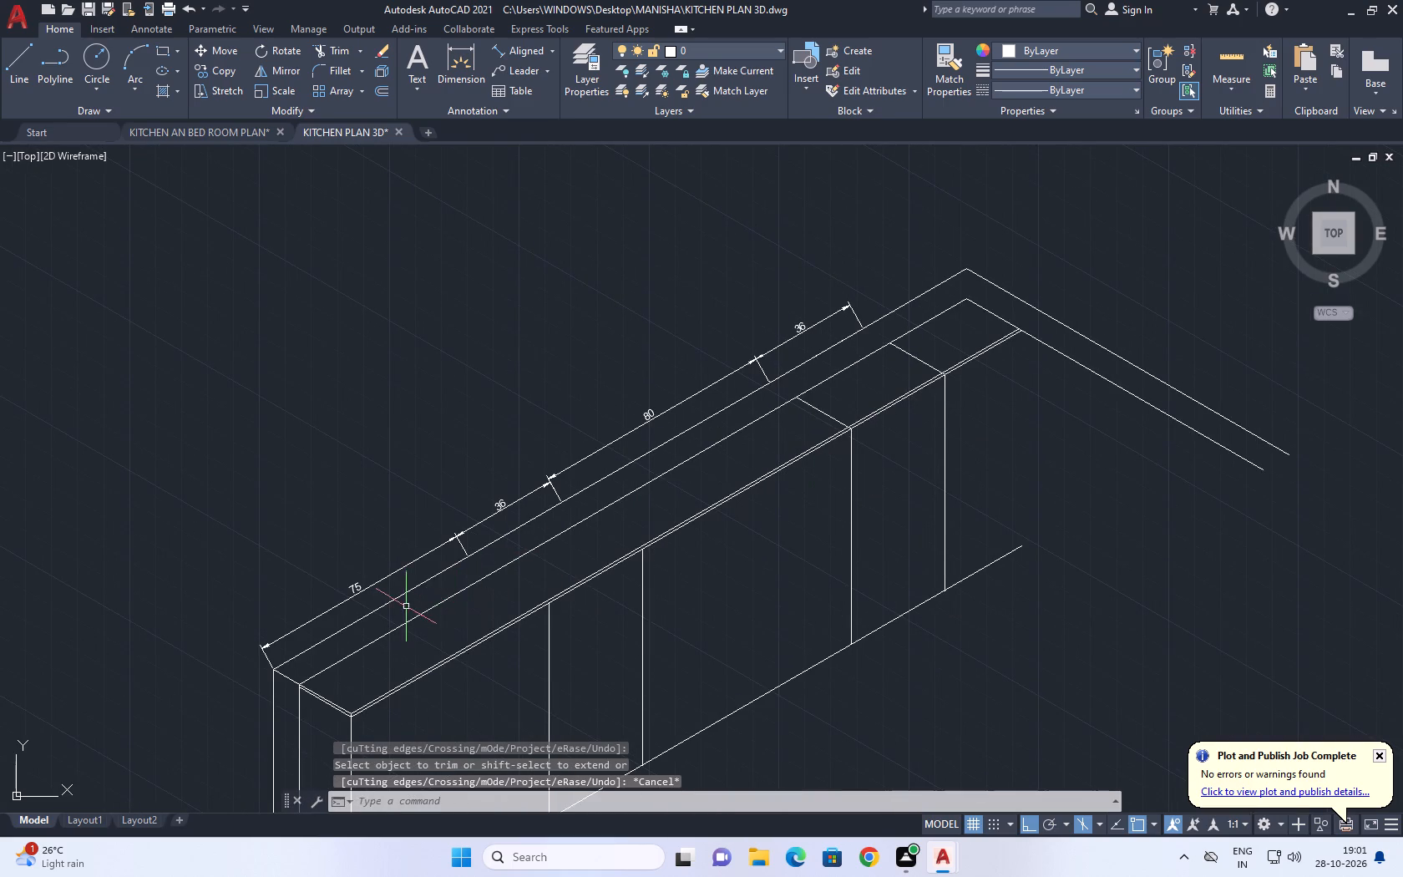
pyautogui.moveTo(512, 556); pyautogui.dragTo(561, 449, button='middle')
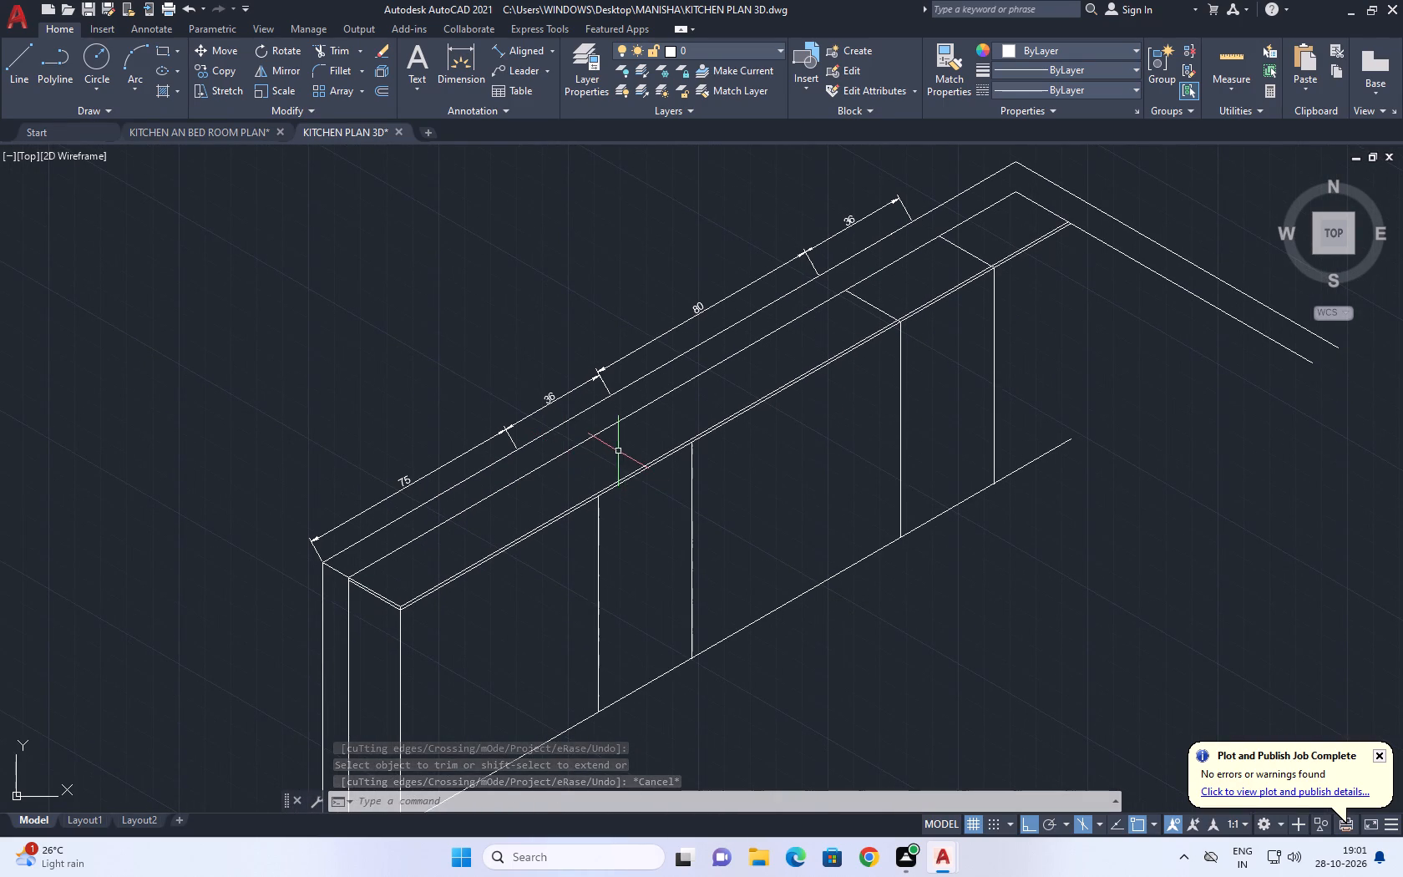
pyautogui.moveTo(562, 452); pyautogui.dragTo(588, 474, button='middle')
pyautogui.press('l')
pyautogui.press('space')
pyautogui.scroll(2, 631, 524)
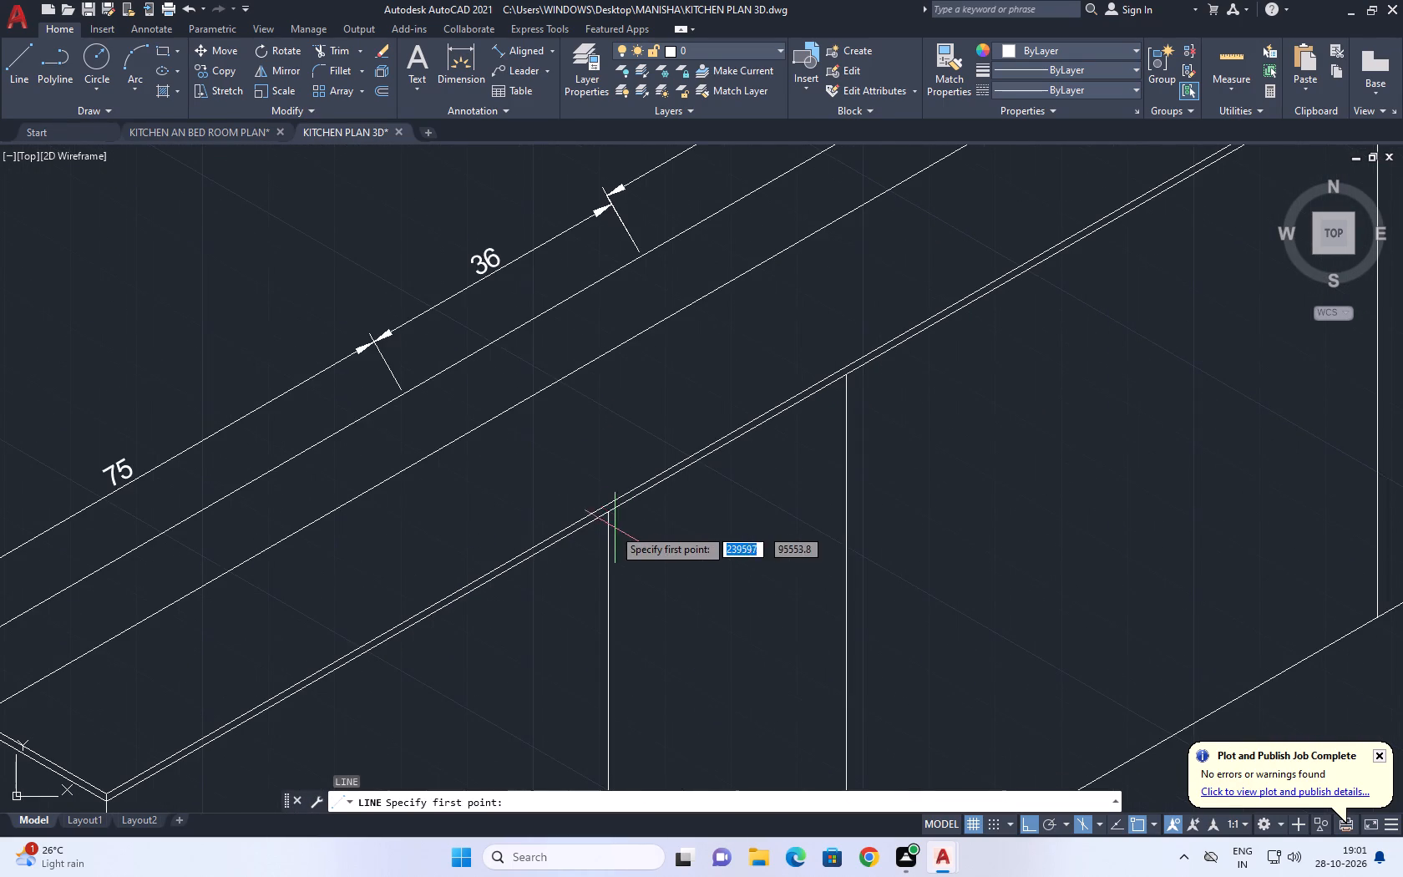
pyautogui.click(608, 514)
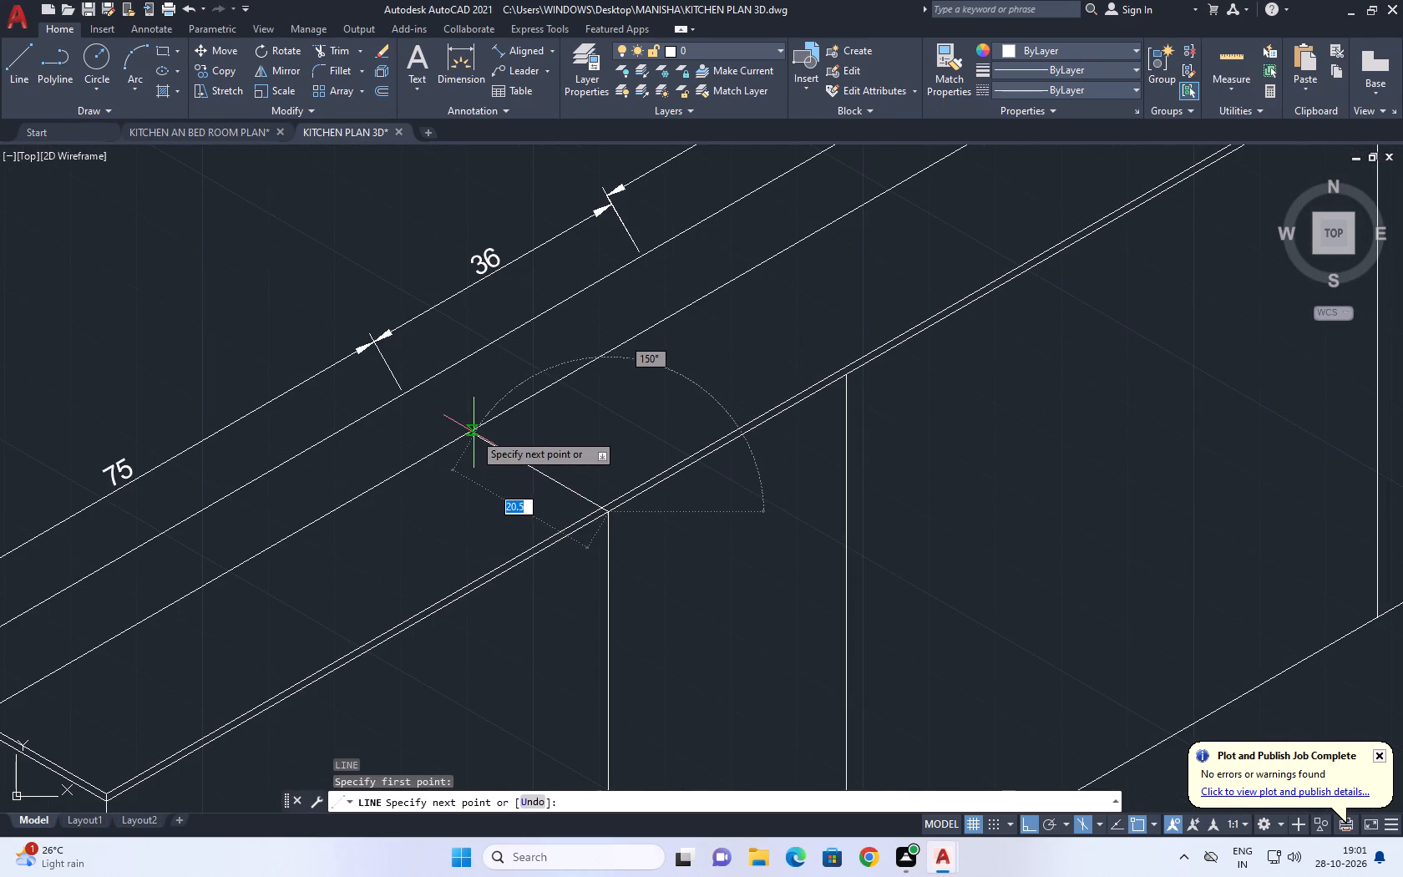
pyautogui.click(455, 427)
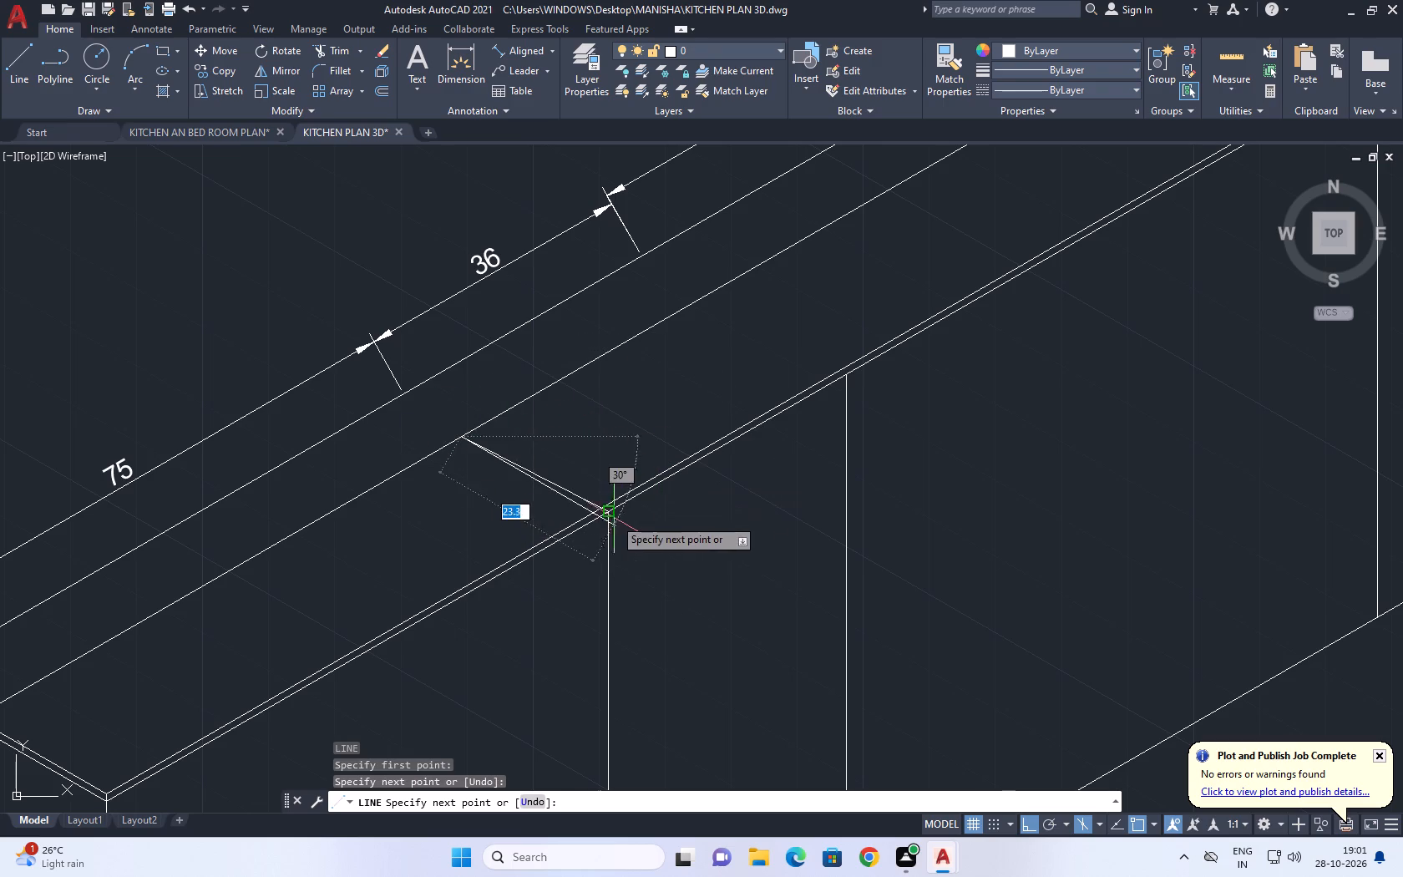
pyautogui.hotkey('ctrl', 'z')
pyautogui.click(425, 407)
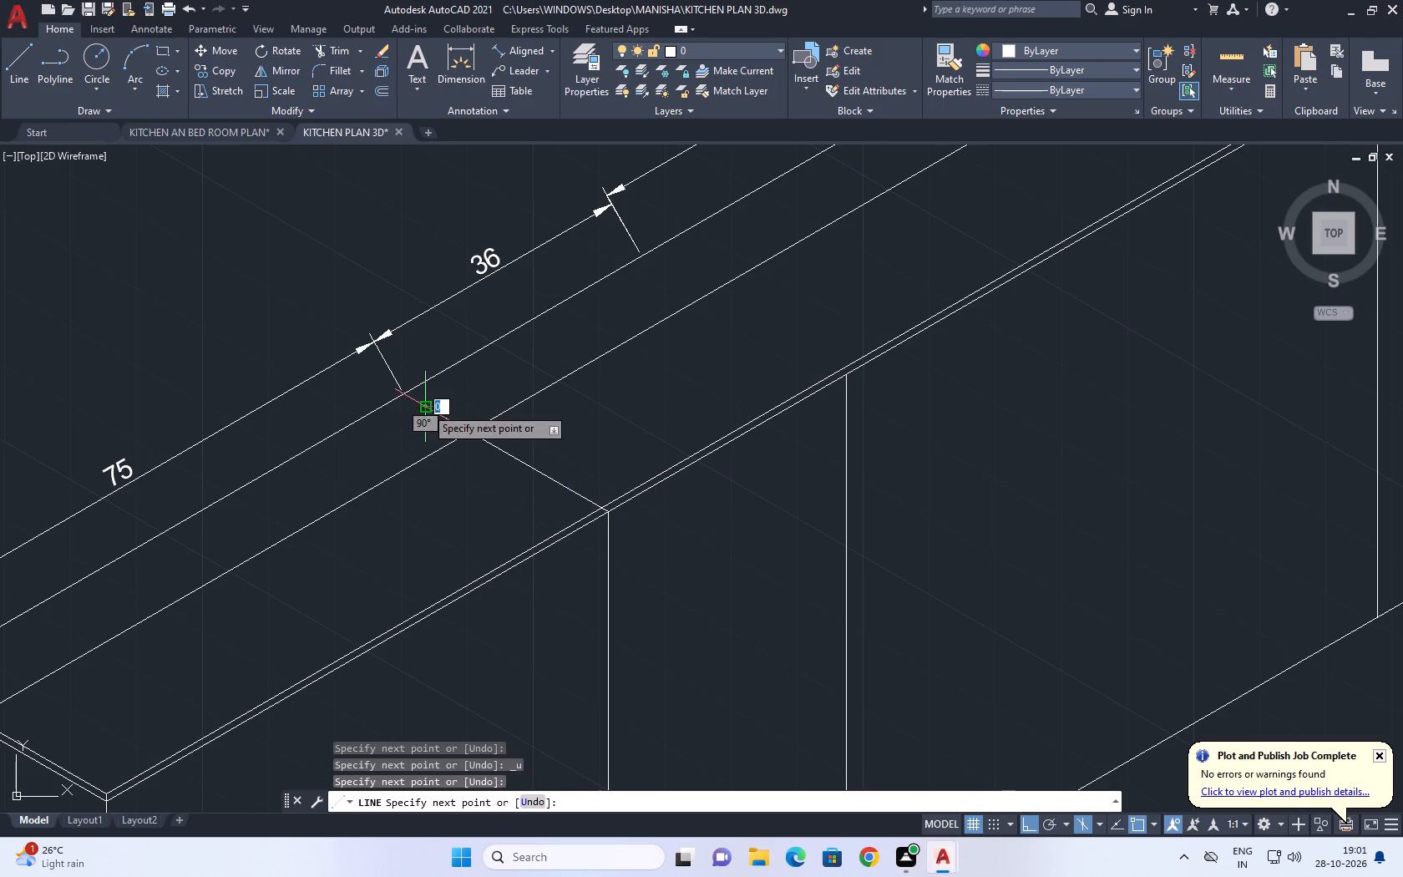
pyautogui.press('space')
# Draw a 150° cross line from the top of the second vertical divider to beyond the wall's inner line.
pyautogui.moveTo(717, 403); pyautogui.dragTo(644, 539, button='middle')
pyautogui.press('space')
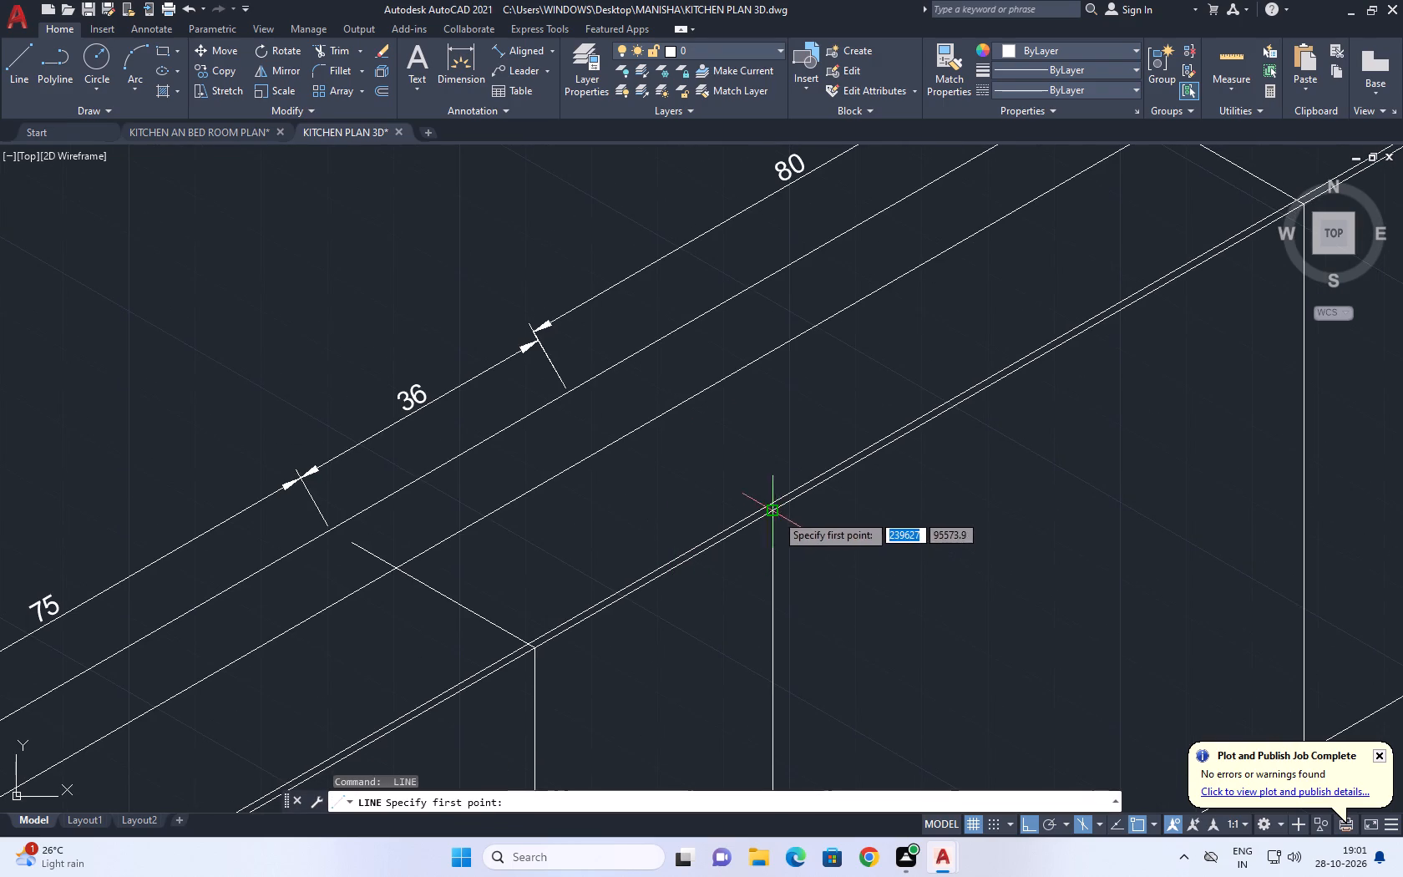
pyautogui.click(770, 514)
pyautogui.click(581, 416)
pyautogui.press('space')
# Trim the ends of the first and second dividers' cross lines that extend beyond the wall's inner line.
pyautogui.scroll(-1, 666, 425)
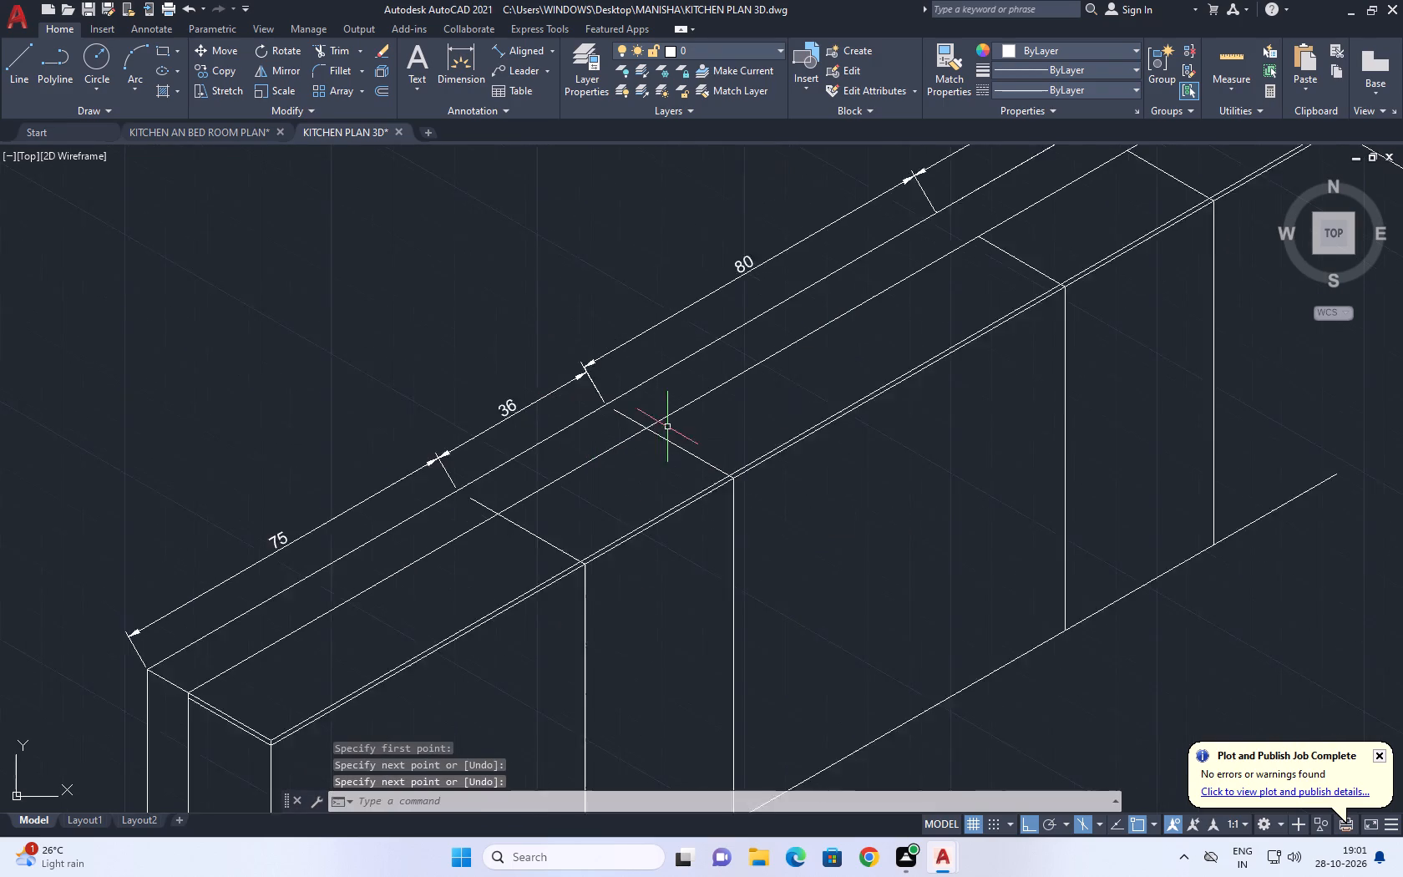
pyautogui.scroll(-1, 667, 427)
pyautogui.press('t')
pyautogui.press('r')
pyautogui.press('space')
pyautogui.scroll(2, 579, 479)
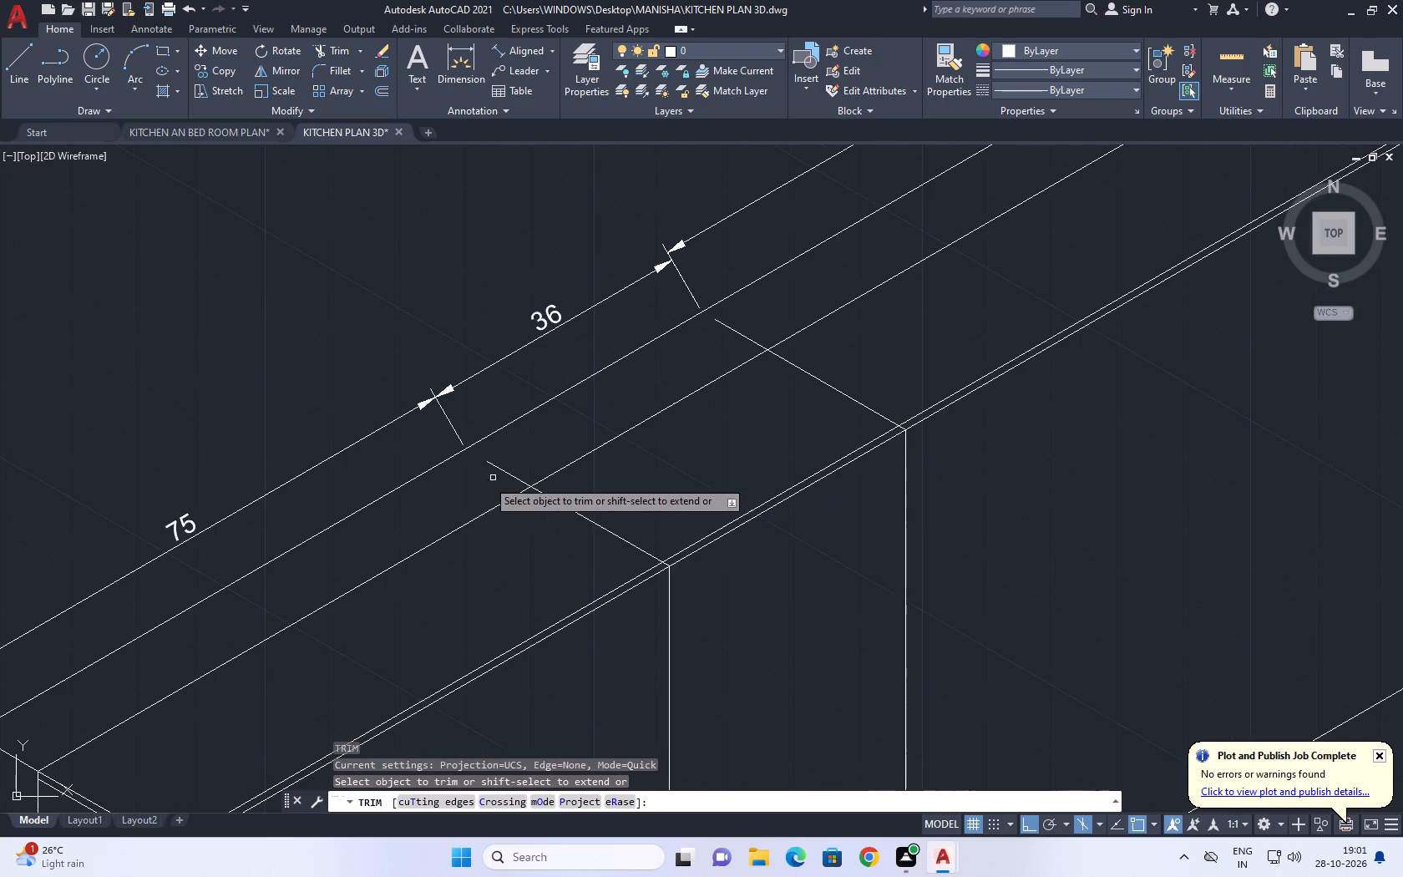
pyautogui.click(457, 492)
pyautogui.click(760, 327)
pyautogui.press('Escape')
# Copy the vertical line at the counter's near corner 1 unit inward along the counter's front edge in the top isoplane.
pyautogui.scroll(-3, 720, 448)
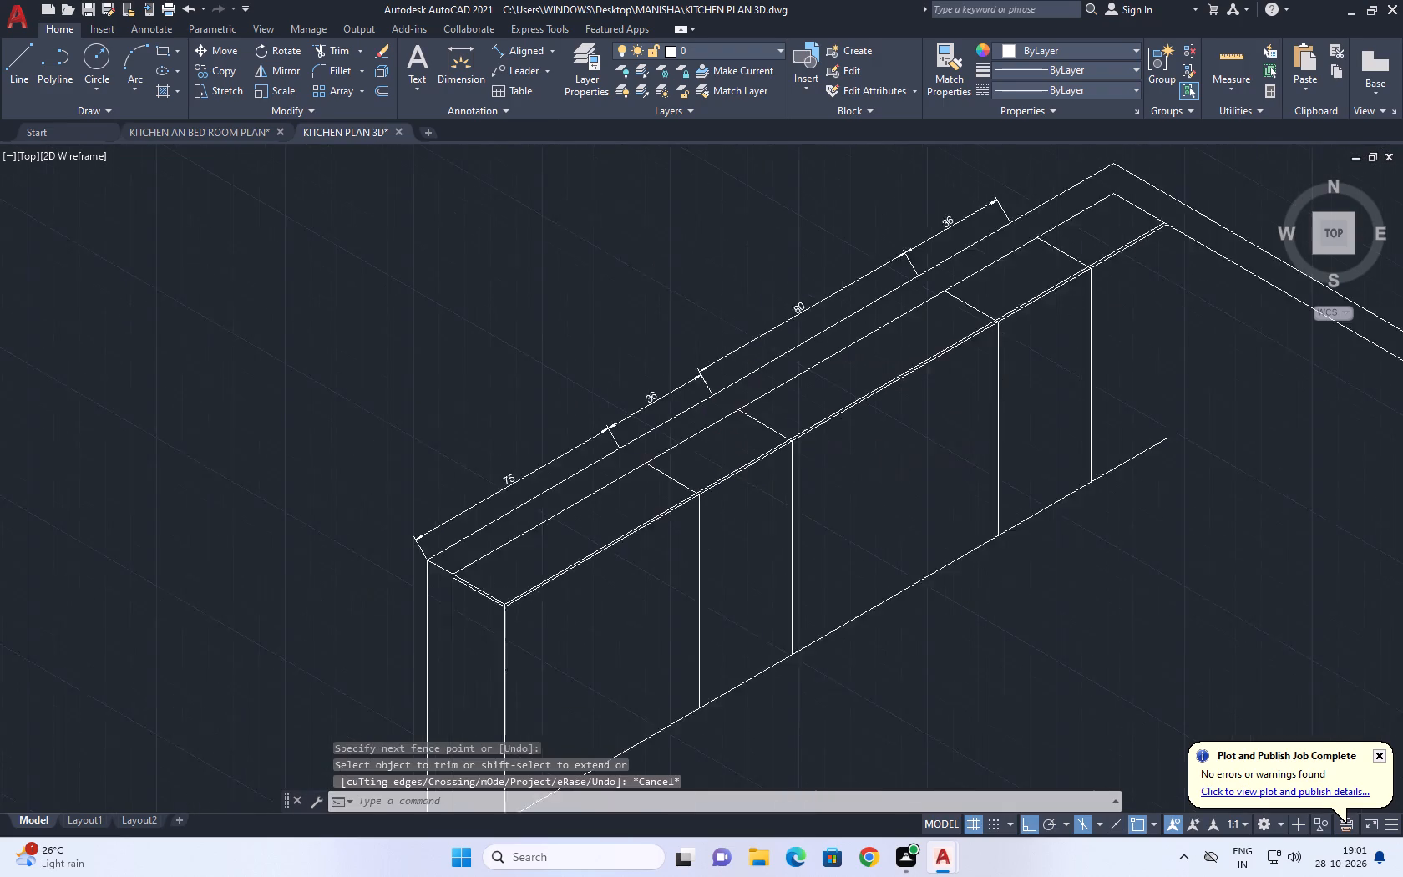
pyautogui.moveTo(800, 478); pyautogui.dragTo(760, 433, button='middle')
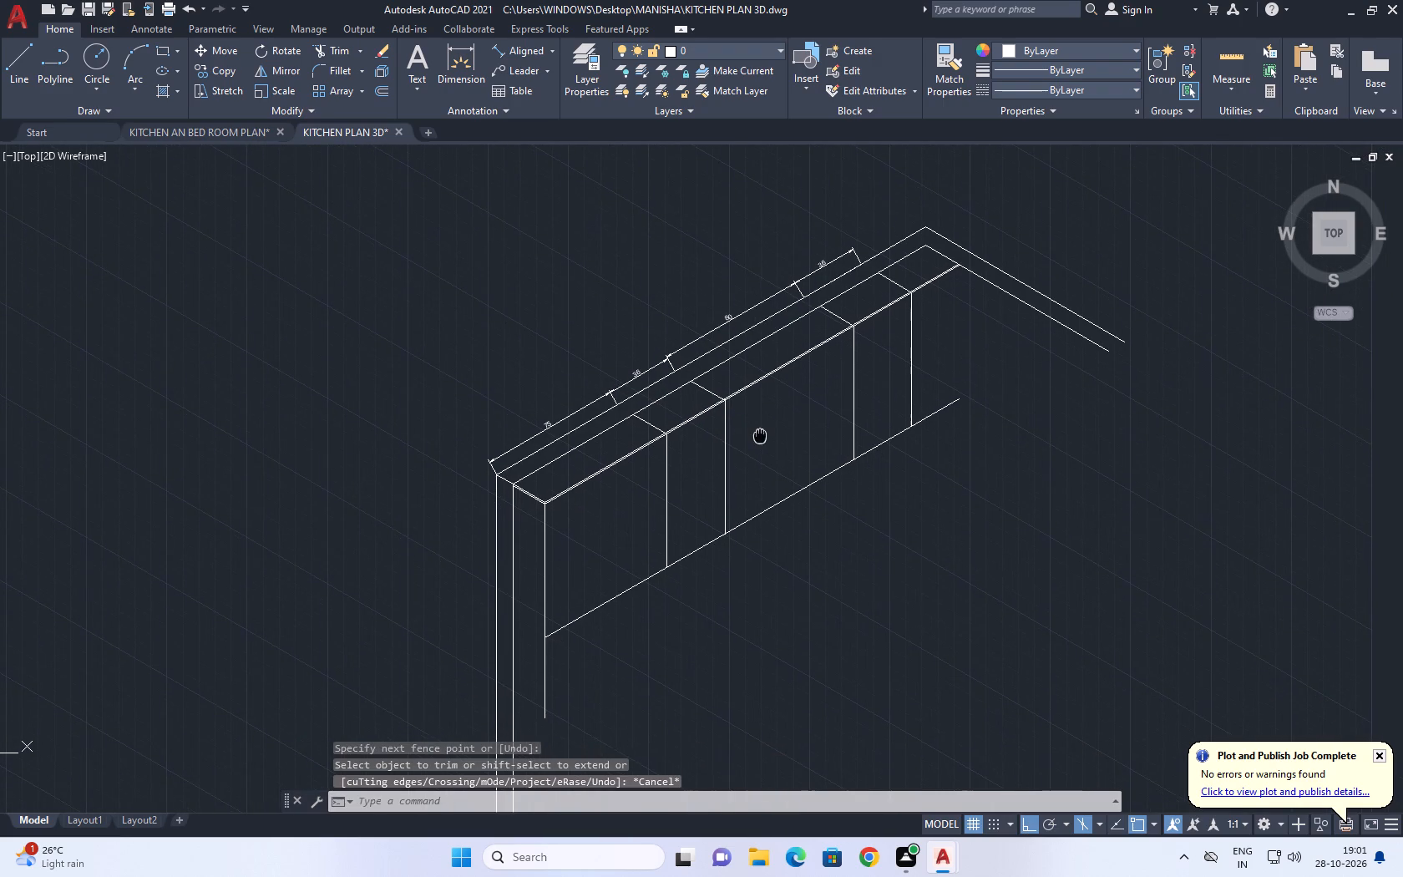
pyautogui.moveTo(760, 433); pyautogui.dragTo(759, 433, button='middle')
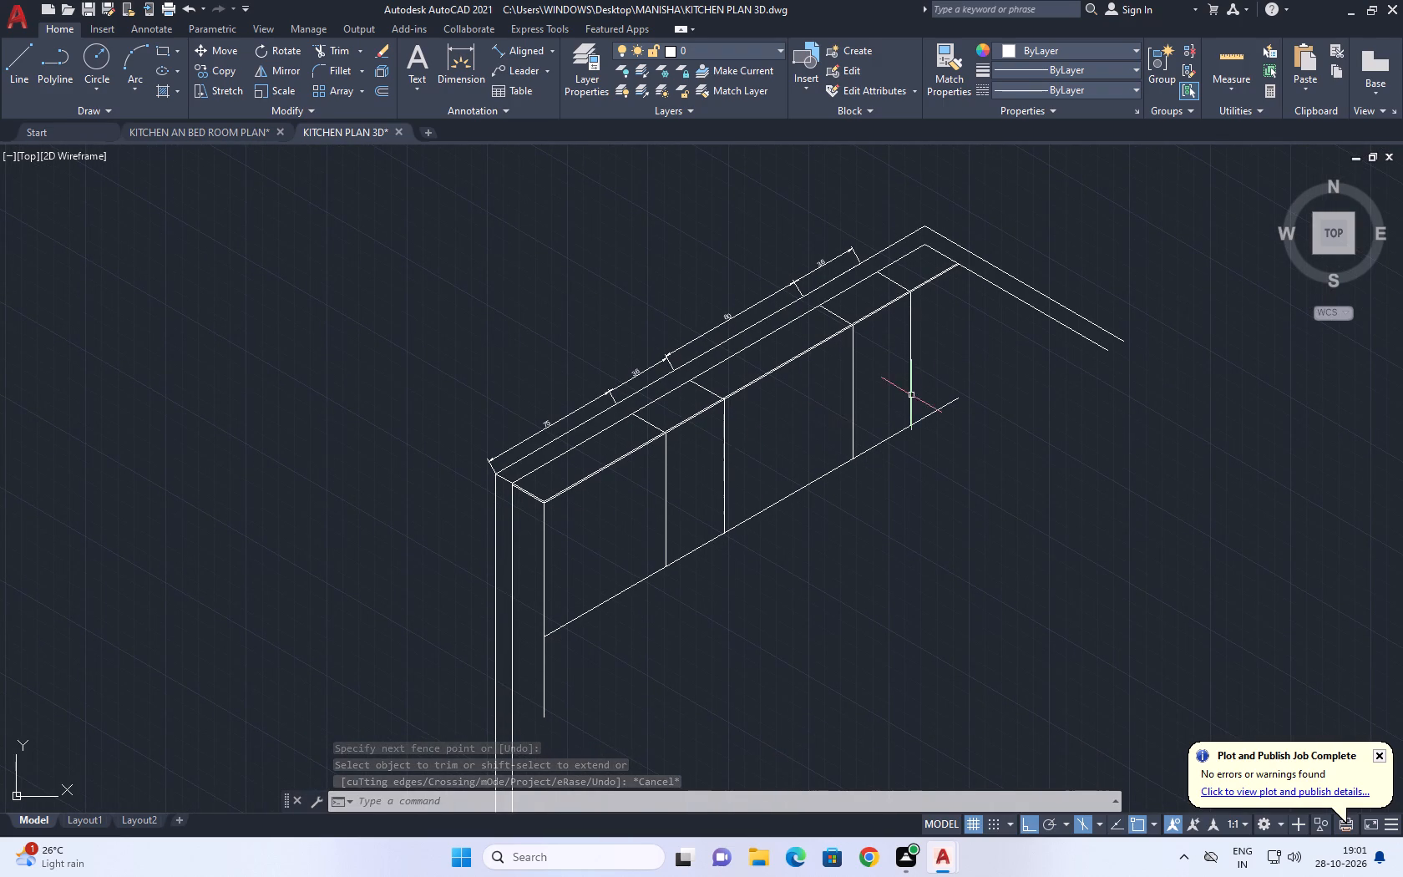
pyautogui.moveTo(929, 393); pyautogui.dragTo(904, 410, button='middle')
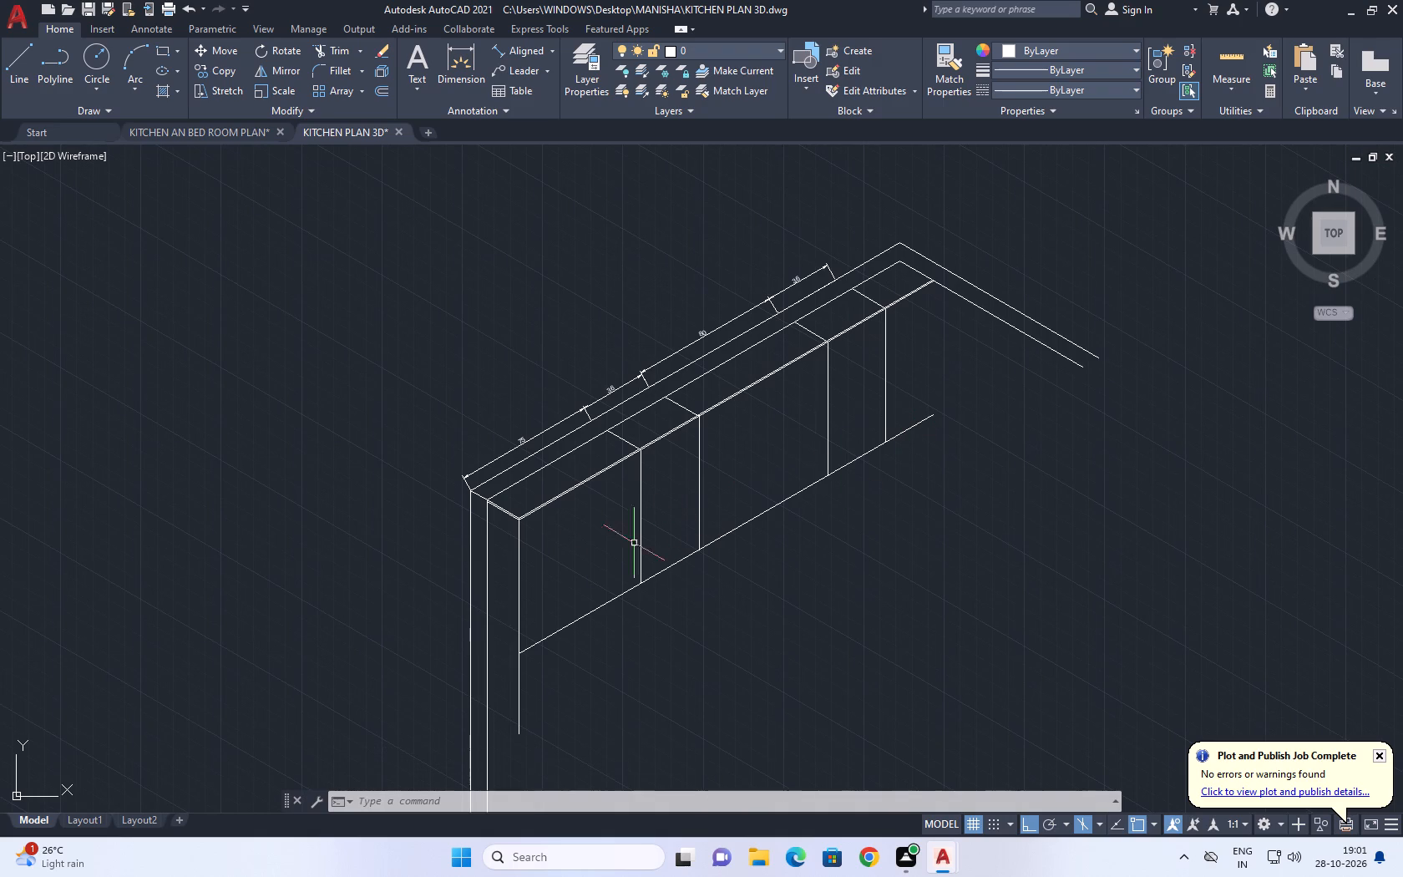
pyautogui.moveTo(519, 588); pyautogui.dragTo(569, 442, button='middle')
pyautogui.scroll(2, 575, 413)
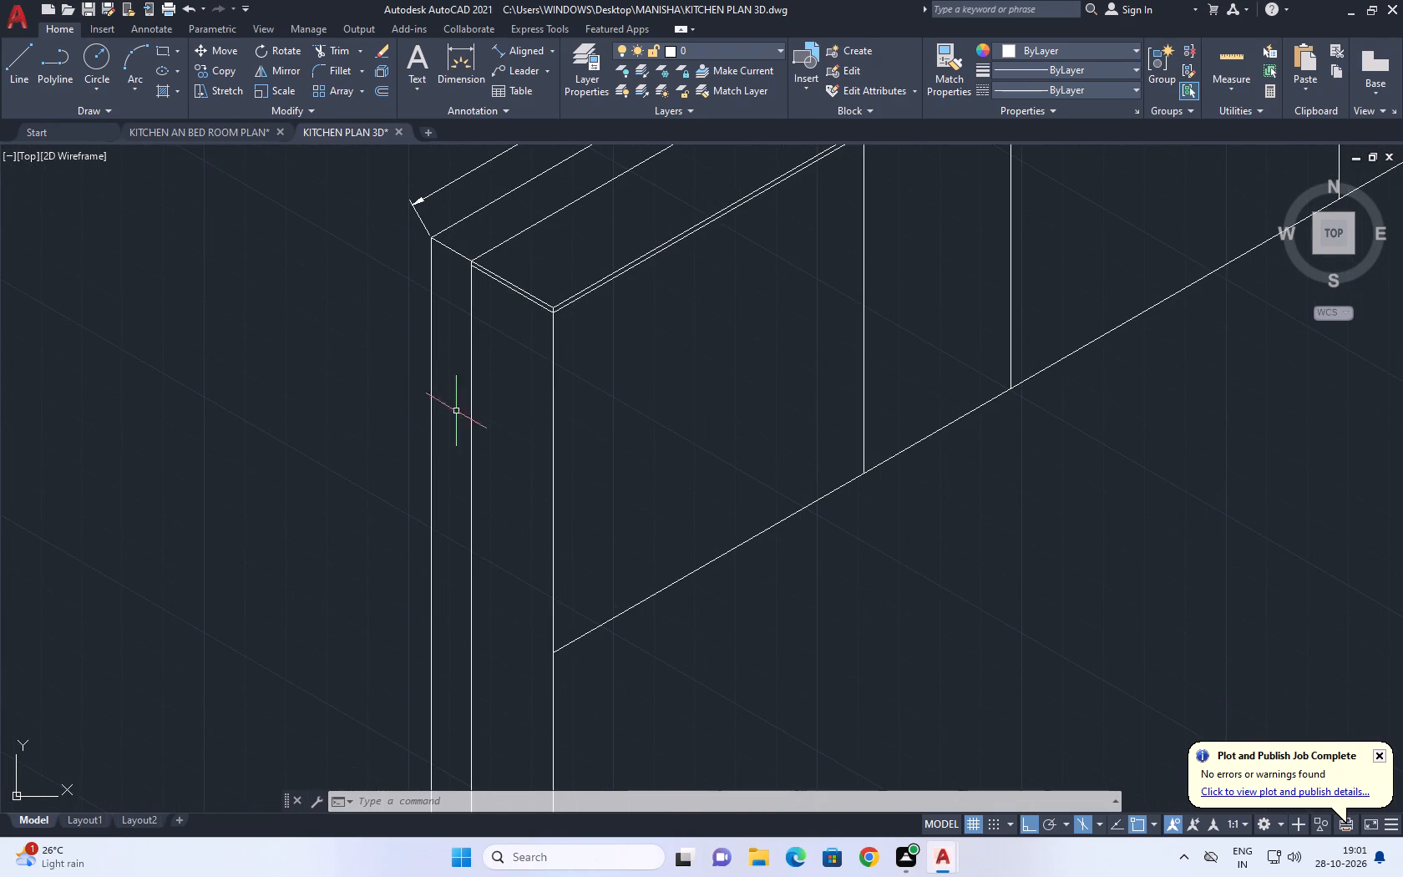
pyautogui.moveTo(443, 418); pyautogui.dragTo(554, 401, button='middle')
pyautogui.click(665, 449)
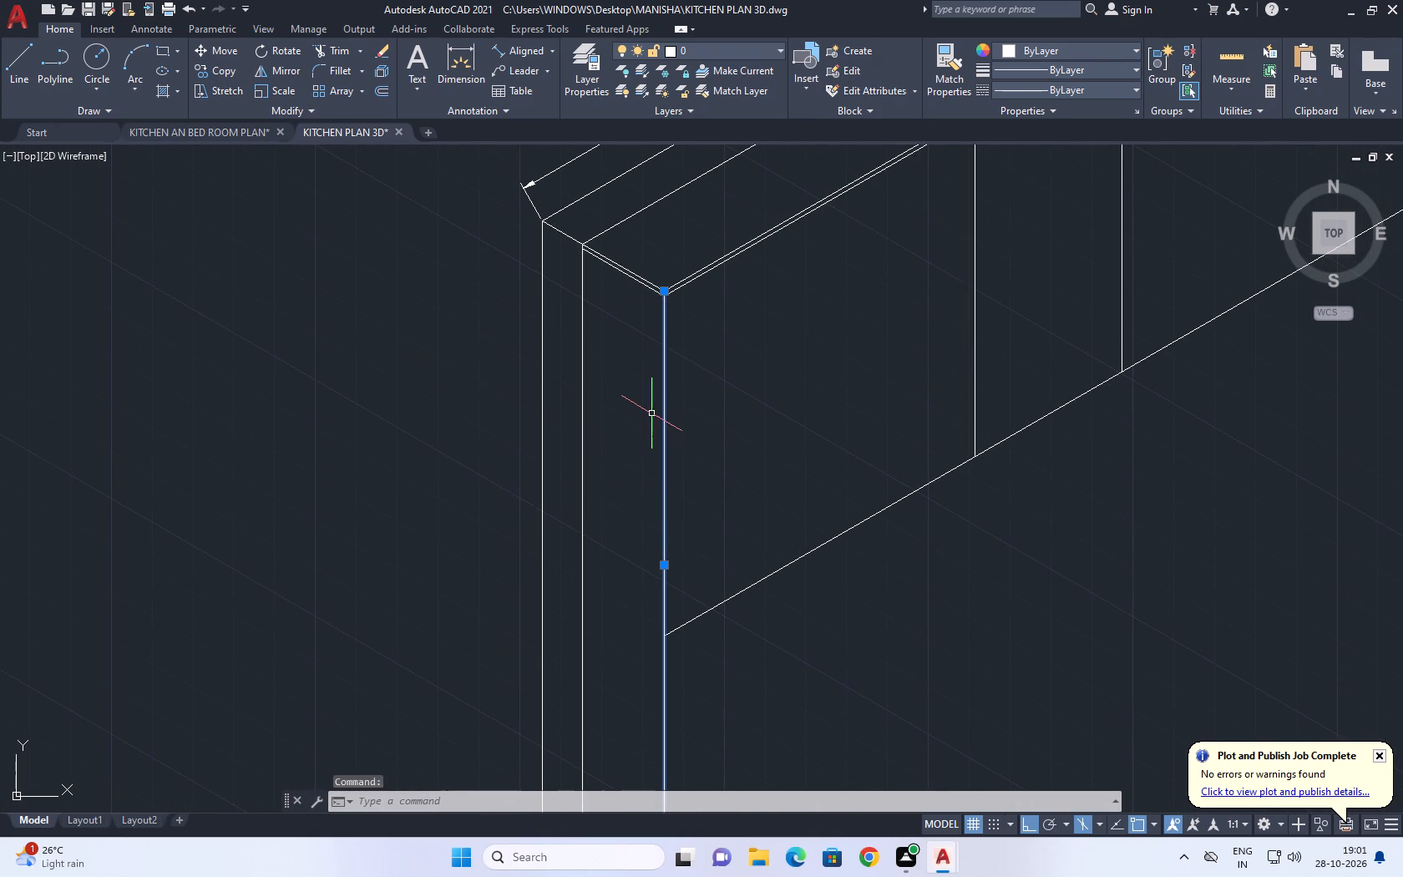
pyautogui.press('c')
pyautogui.press('o')
pyautogui.press('space')
pyautogui.moveTo(672, 464); pyautogui.dragTo(686, 460)
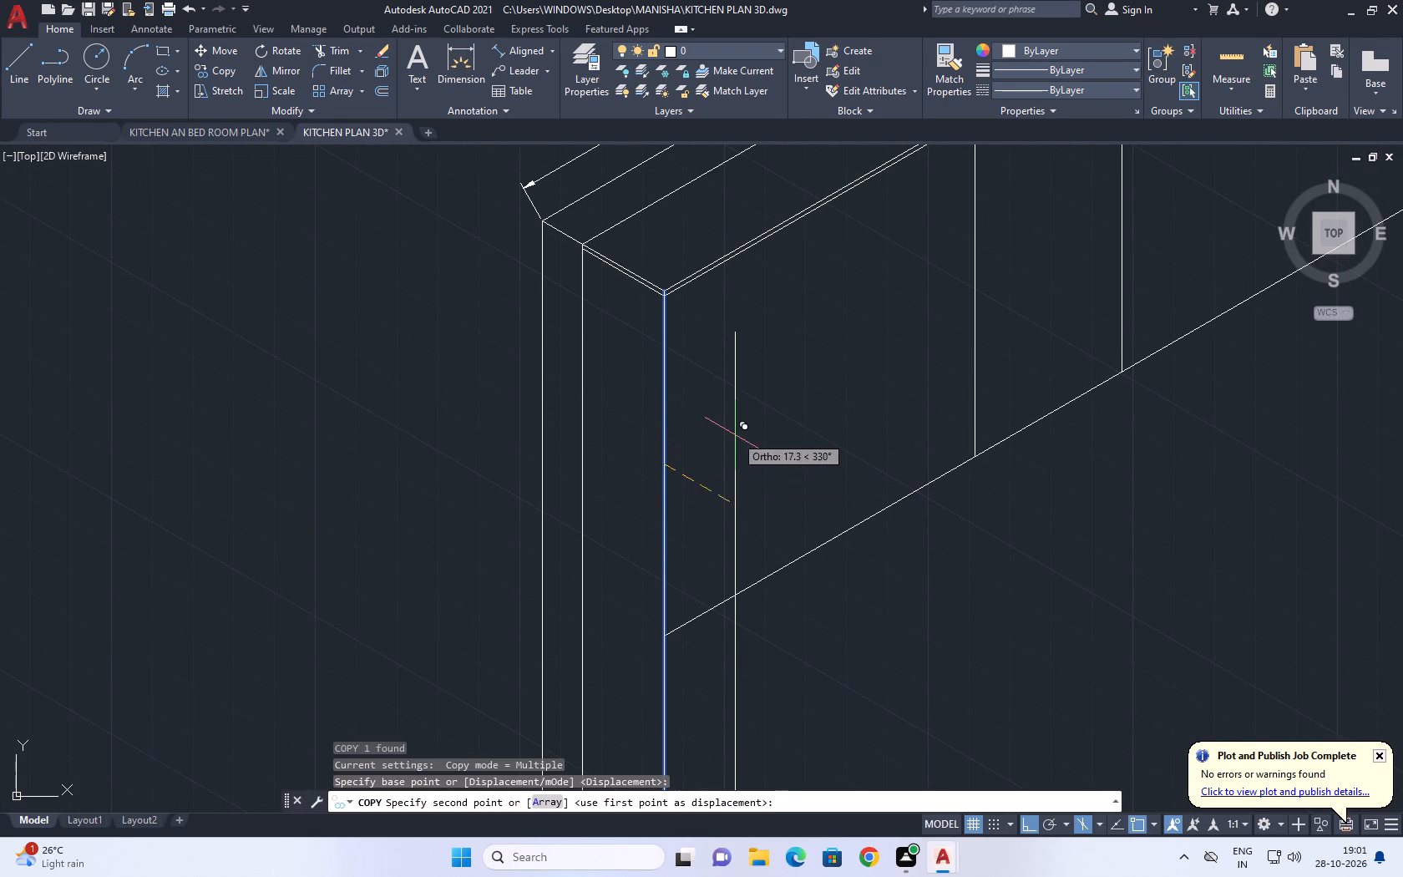
pyautogui.press('F5')
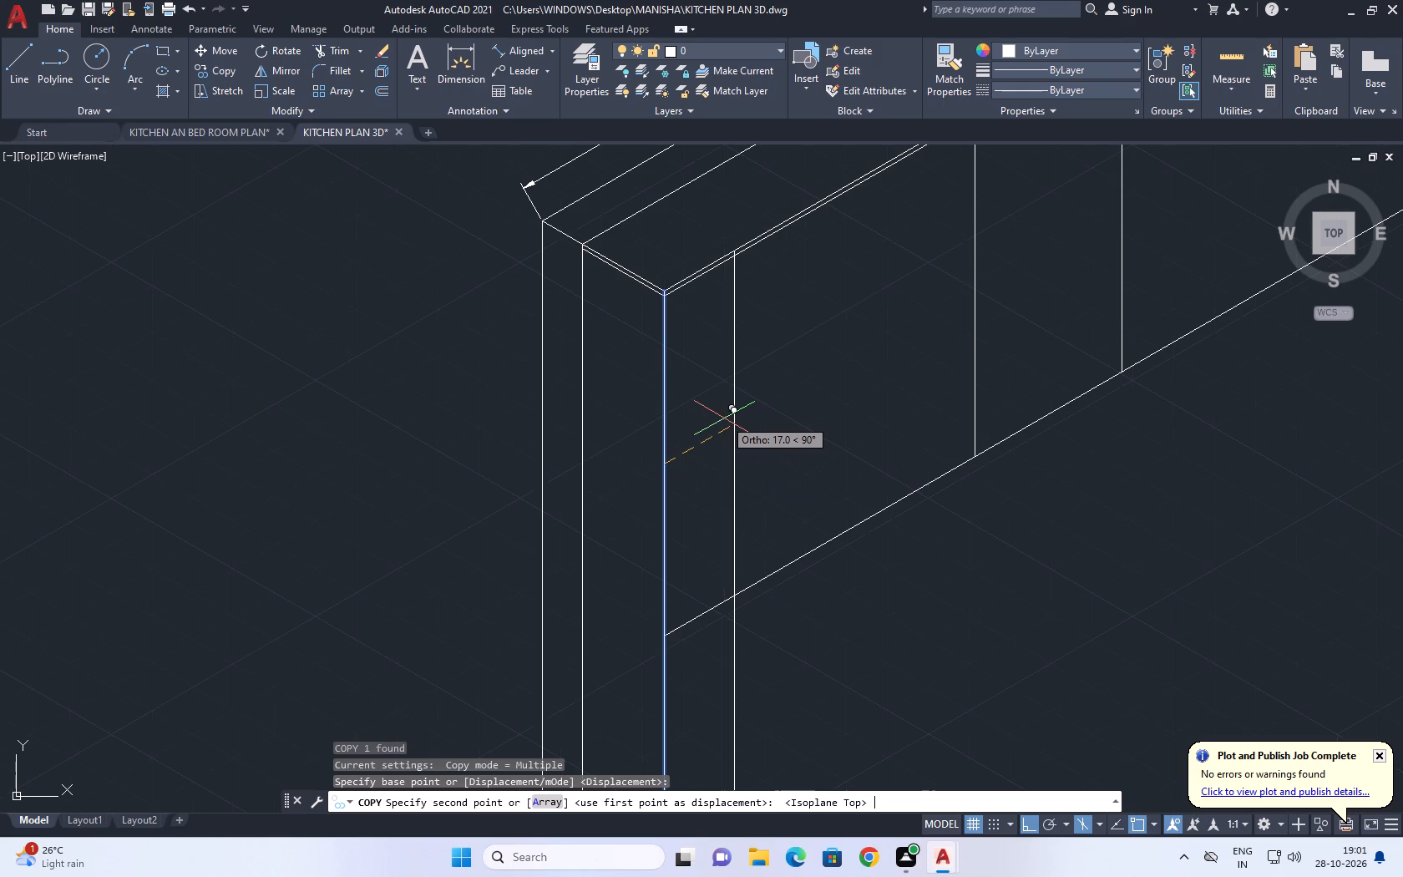
pyautogui.press('3')
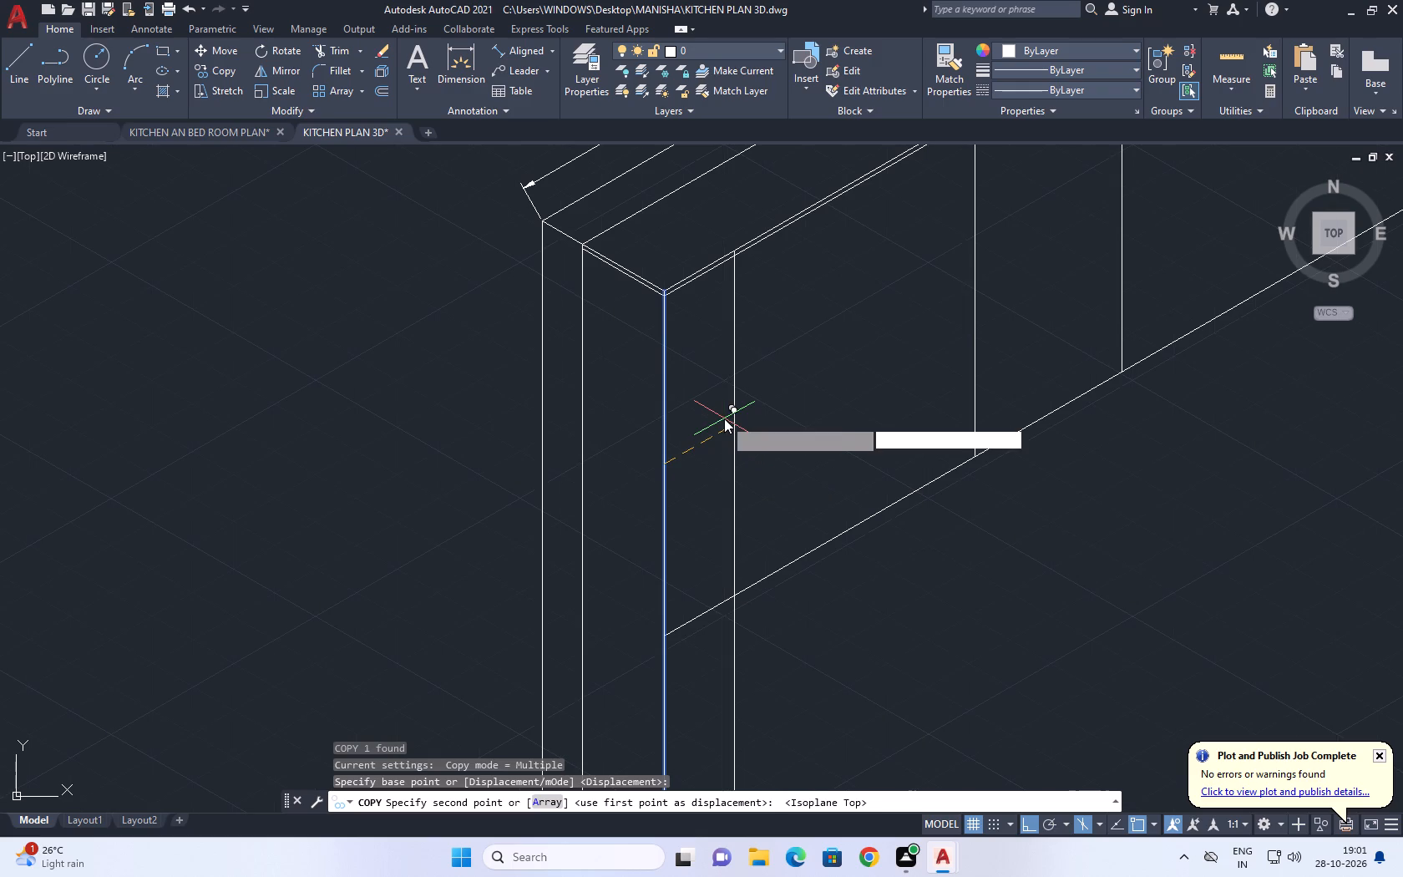
pyautogui.press('BackSpace')
pyautogui.write('1')
pyautogui.press('space')
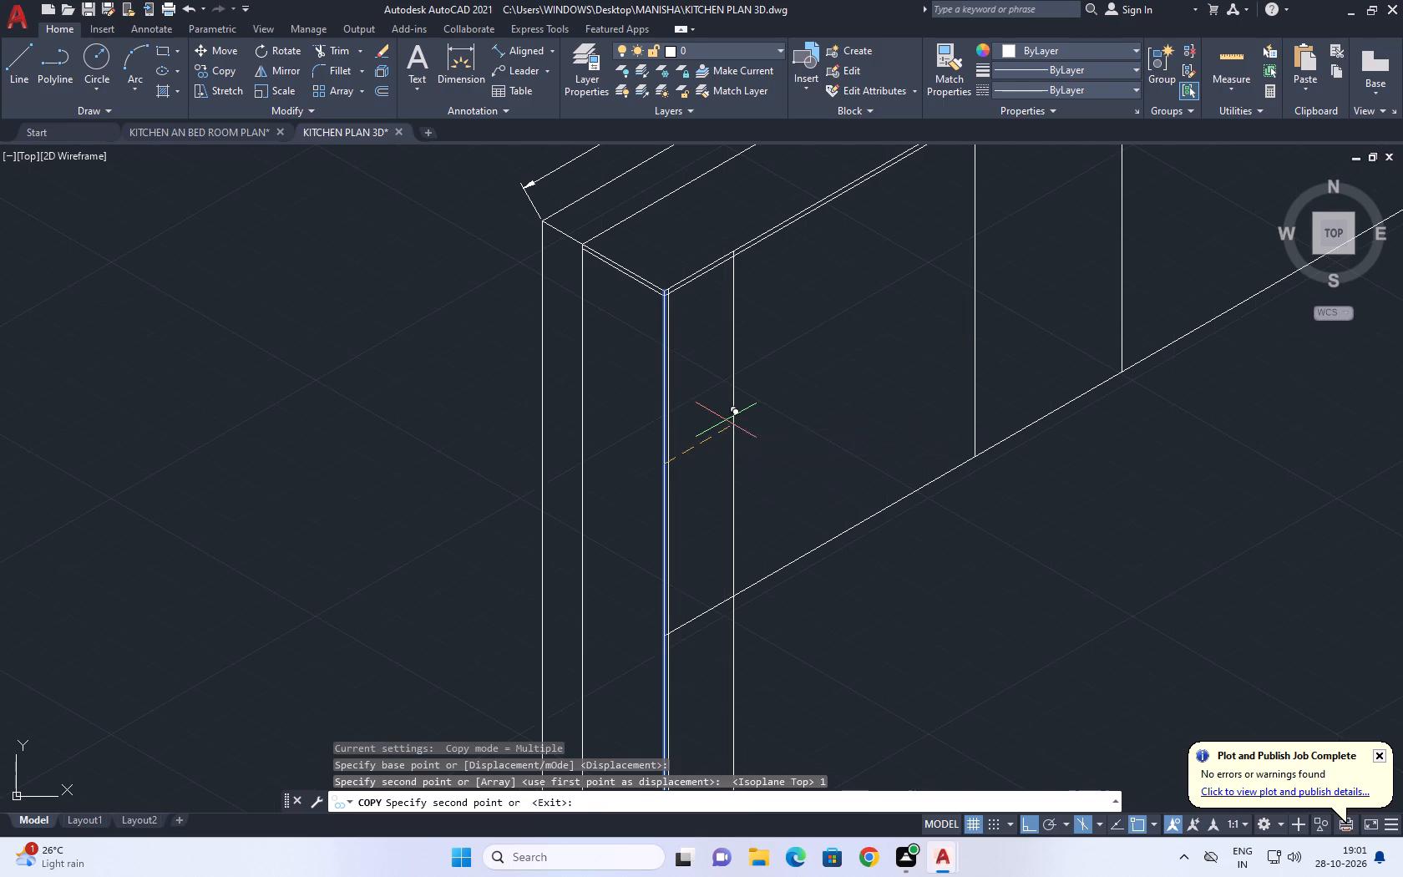
pyautogui.press('Escape')
# Trim the part of the first divider's cross line lying between the counter's two parallel front edge lines.
pyautogui.moveTo(707, 330); pyautogui.dragTo(675, 374, button='middle')
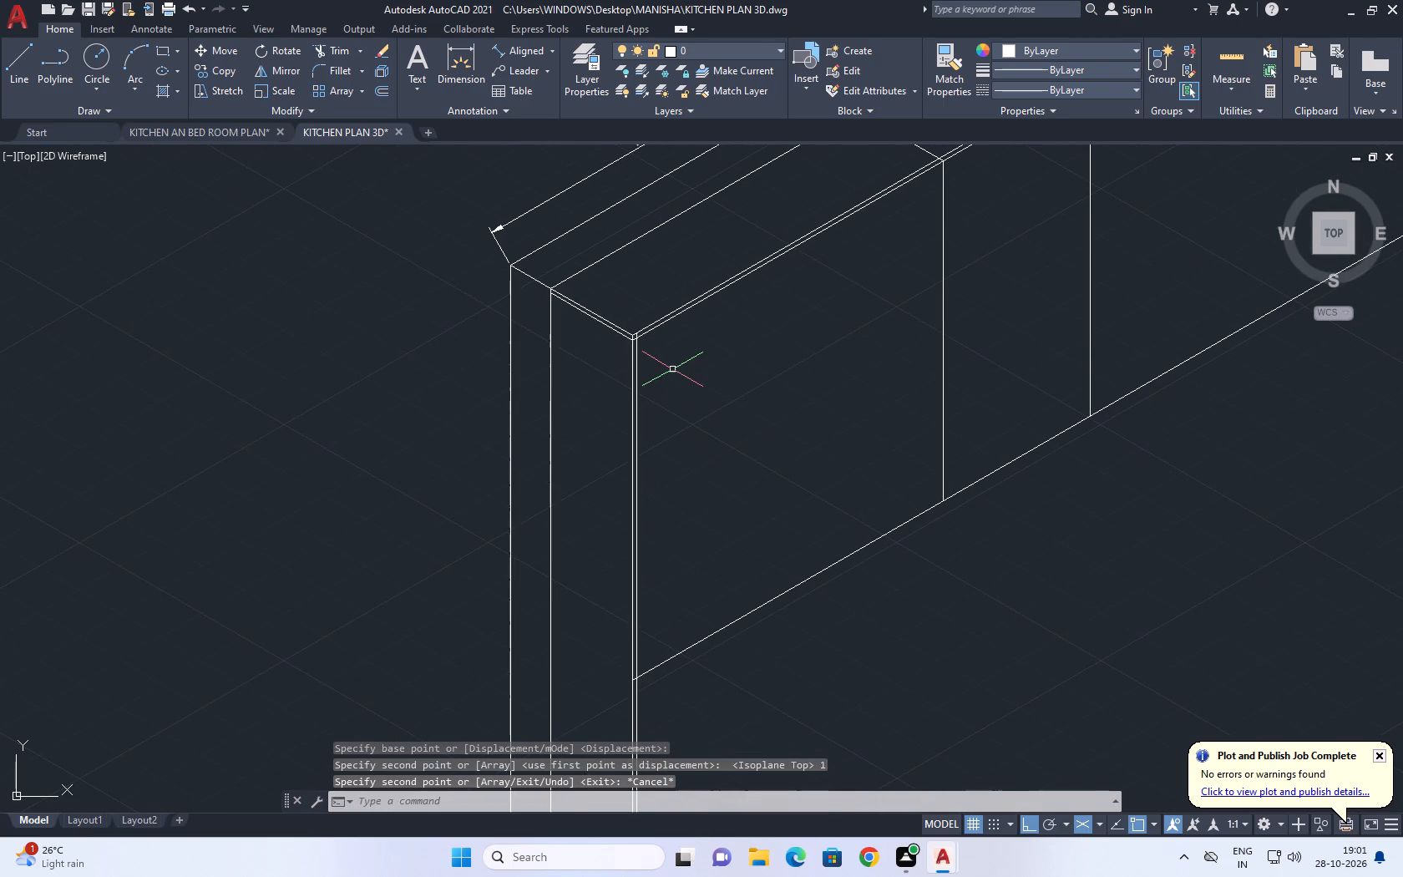
pyautogui.scroll(-3, 675, 418)
pyautogui.moveTo(739, 398); pyautogui.dragTo(727, 405, button='middle')
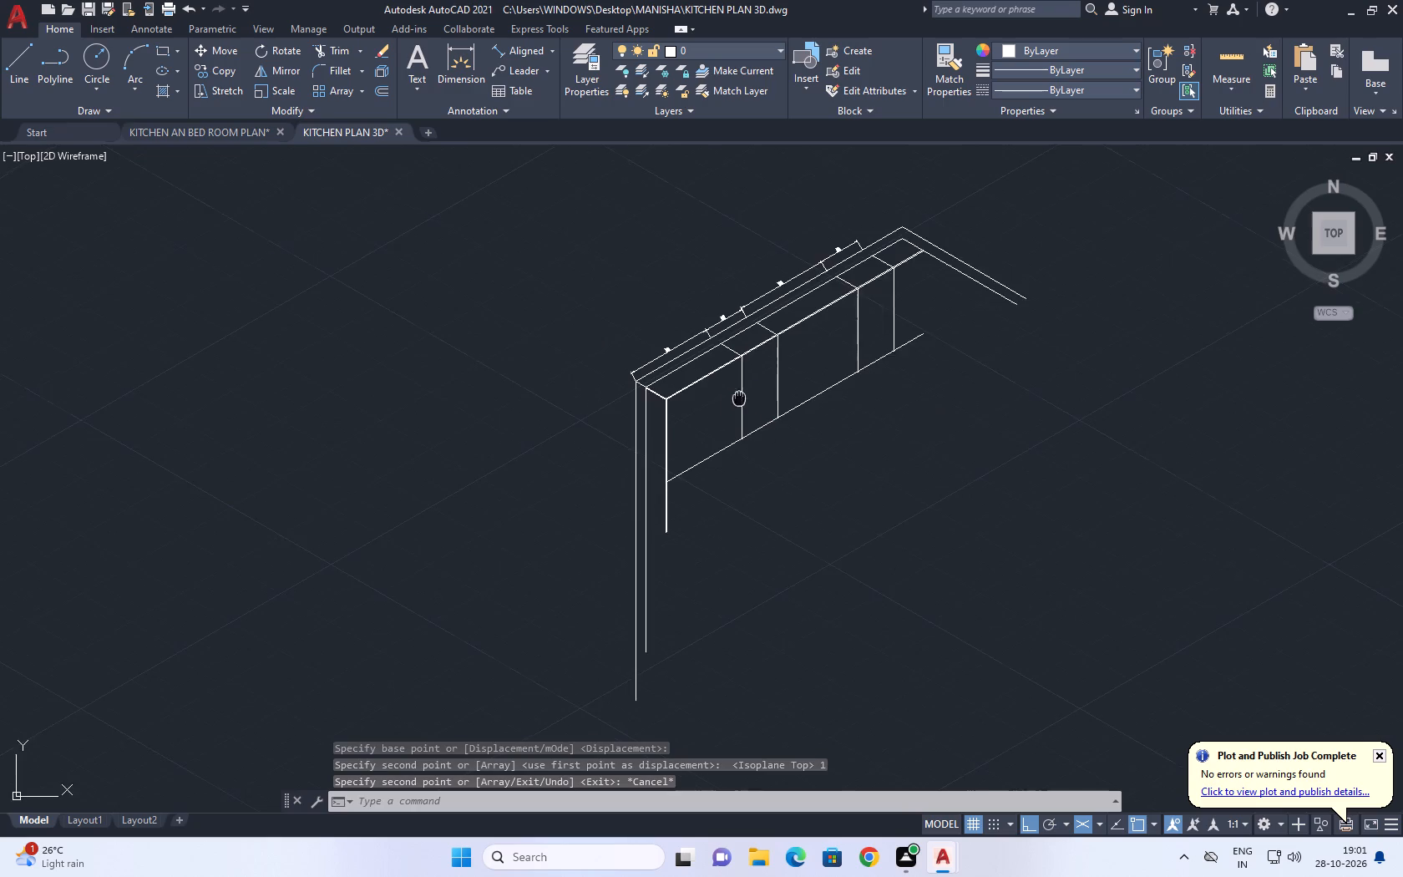
pyautogui.moveTo(727, 405); pyautogui.dragTo(670, 417, button='middle')
pyautogui.scroll(3, 653, 400)
pyautogui.moveTo(703, 363); pyautogui.dragTo(704, 412, button='middle')
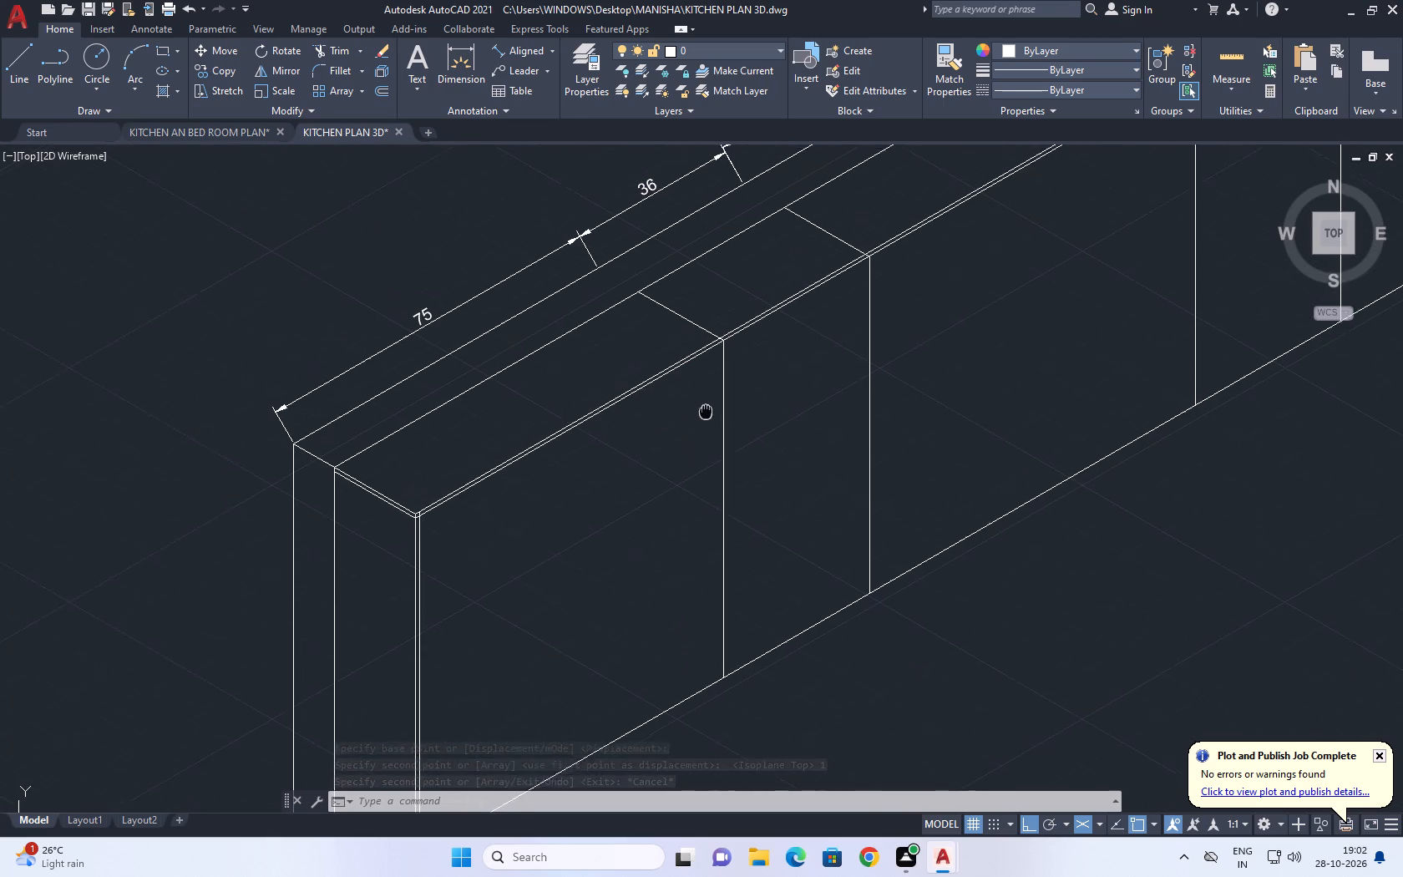
pyautogui.moveTo(704, 412); pyautogui.dragTo(638, 381, button='middle')
pyautogui.press('t')
pyautogui.press('r')
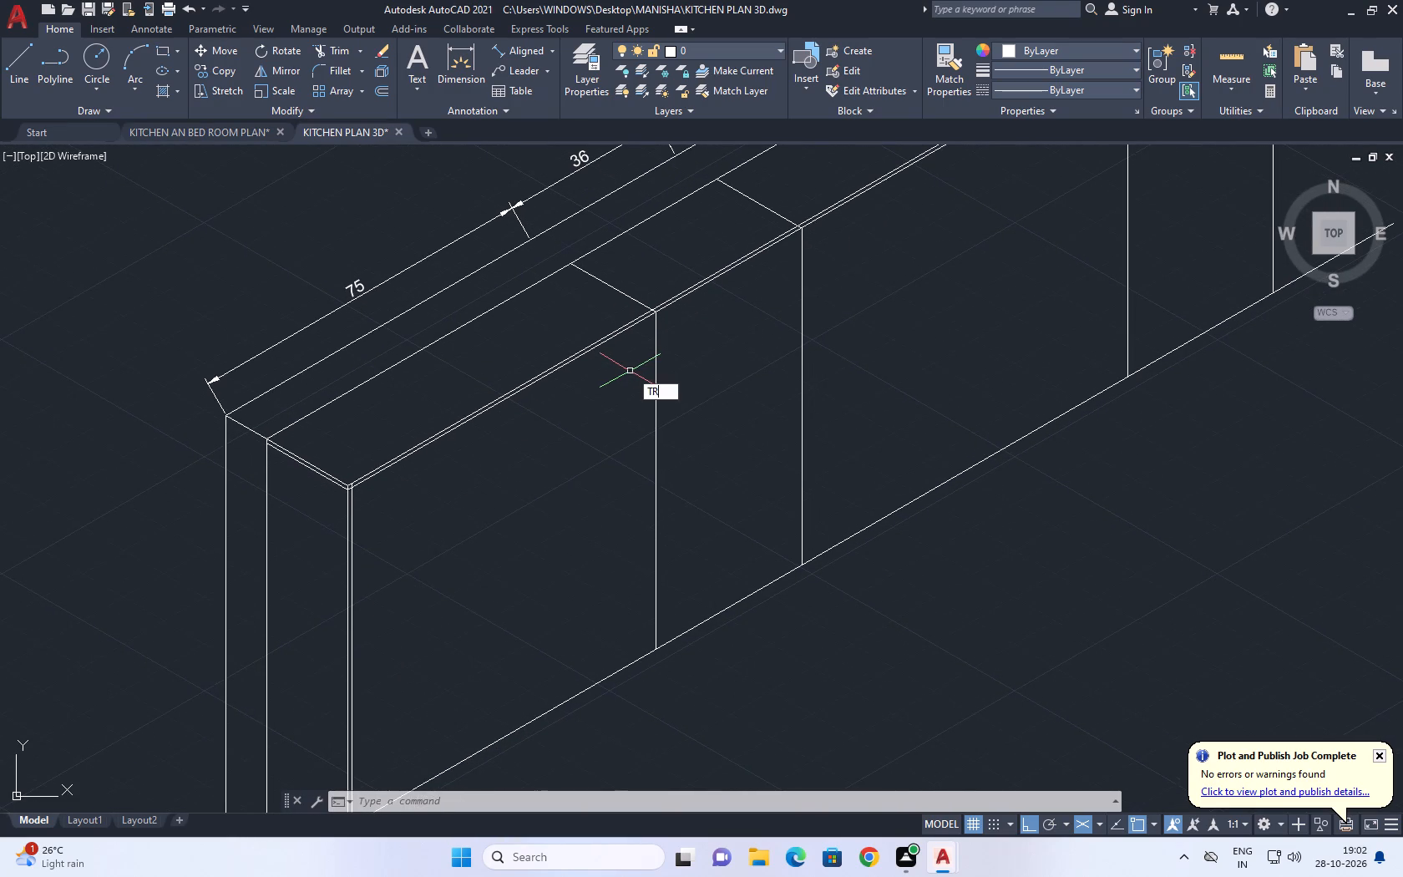
pyautogui.press('space')
pyautogui.scroll(4, 652, 307)
pyautogui.click(649, 324)
pyautogui.scroll(-4, 661, 334)
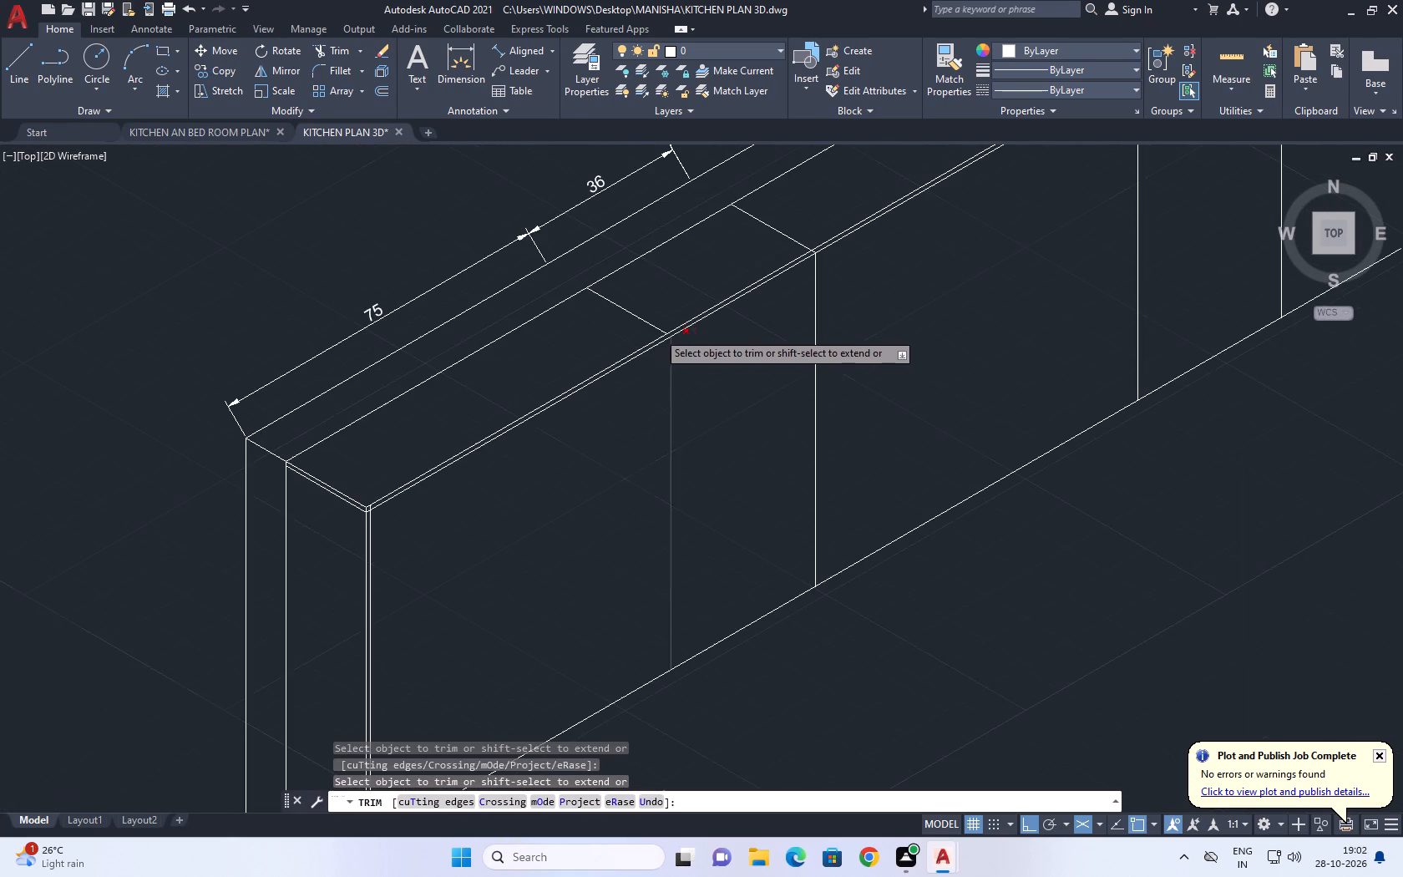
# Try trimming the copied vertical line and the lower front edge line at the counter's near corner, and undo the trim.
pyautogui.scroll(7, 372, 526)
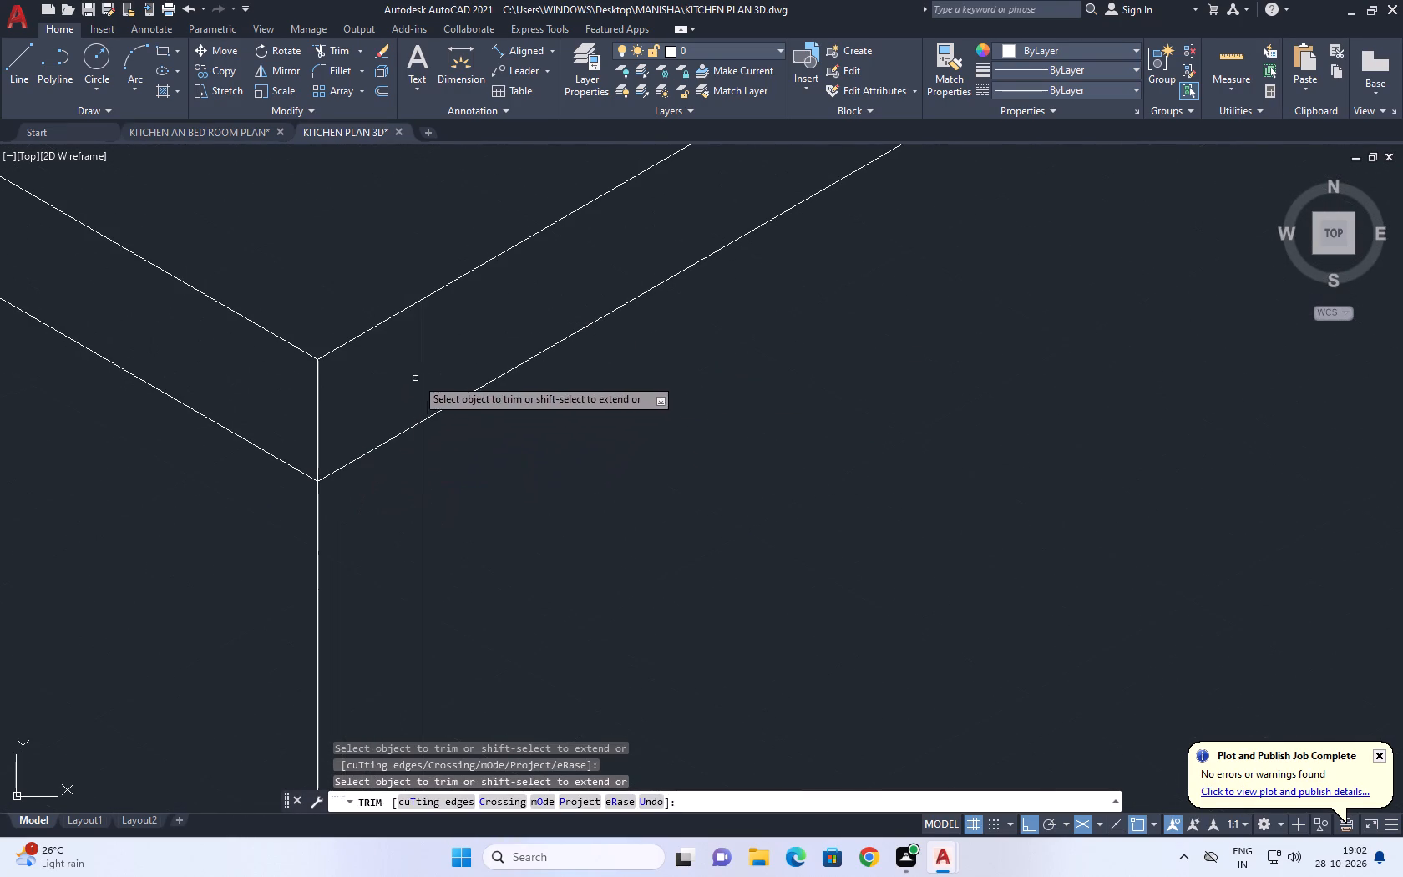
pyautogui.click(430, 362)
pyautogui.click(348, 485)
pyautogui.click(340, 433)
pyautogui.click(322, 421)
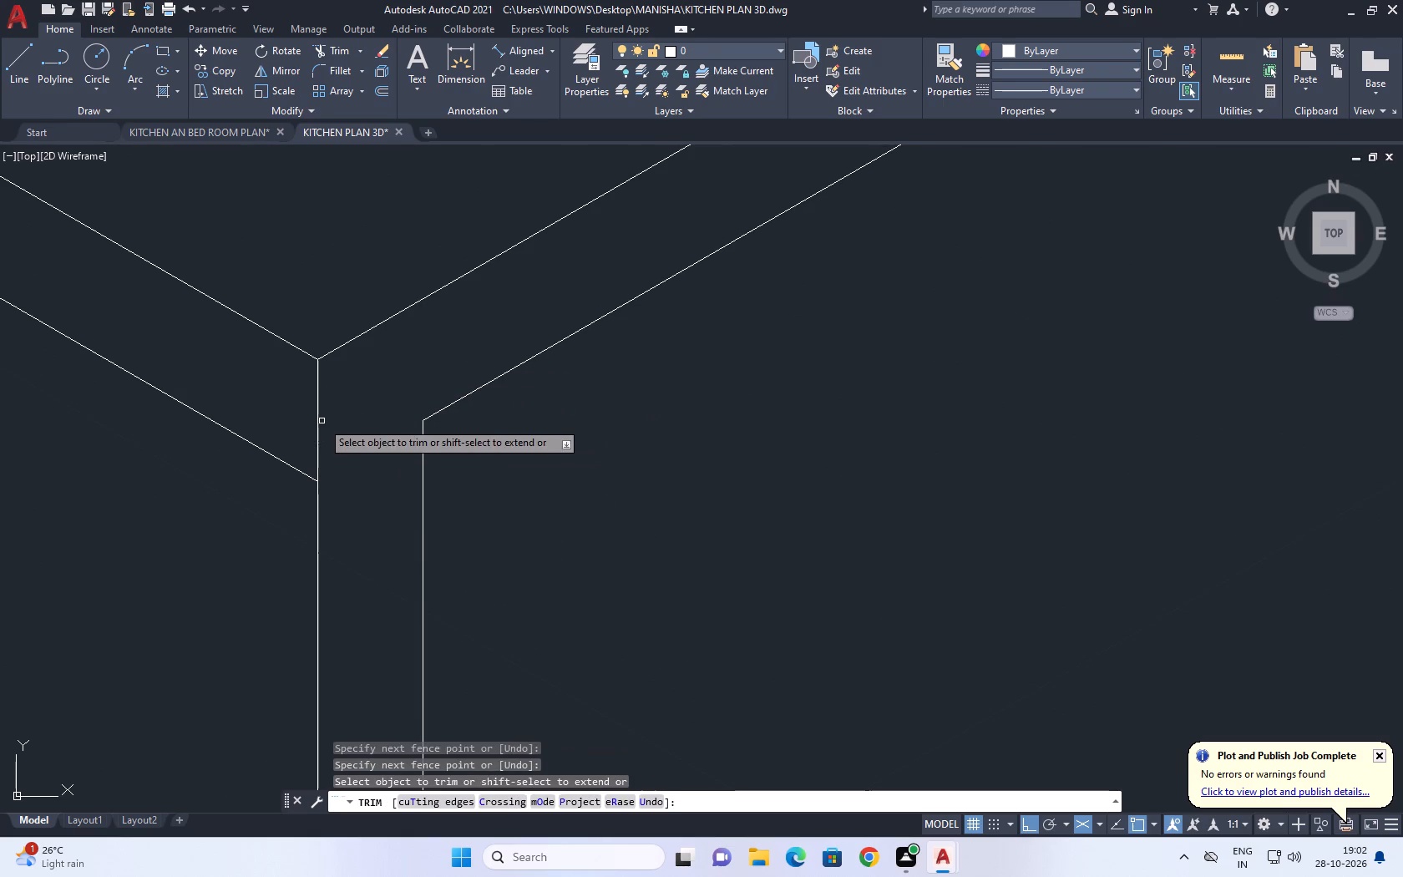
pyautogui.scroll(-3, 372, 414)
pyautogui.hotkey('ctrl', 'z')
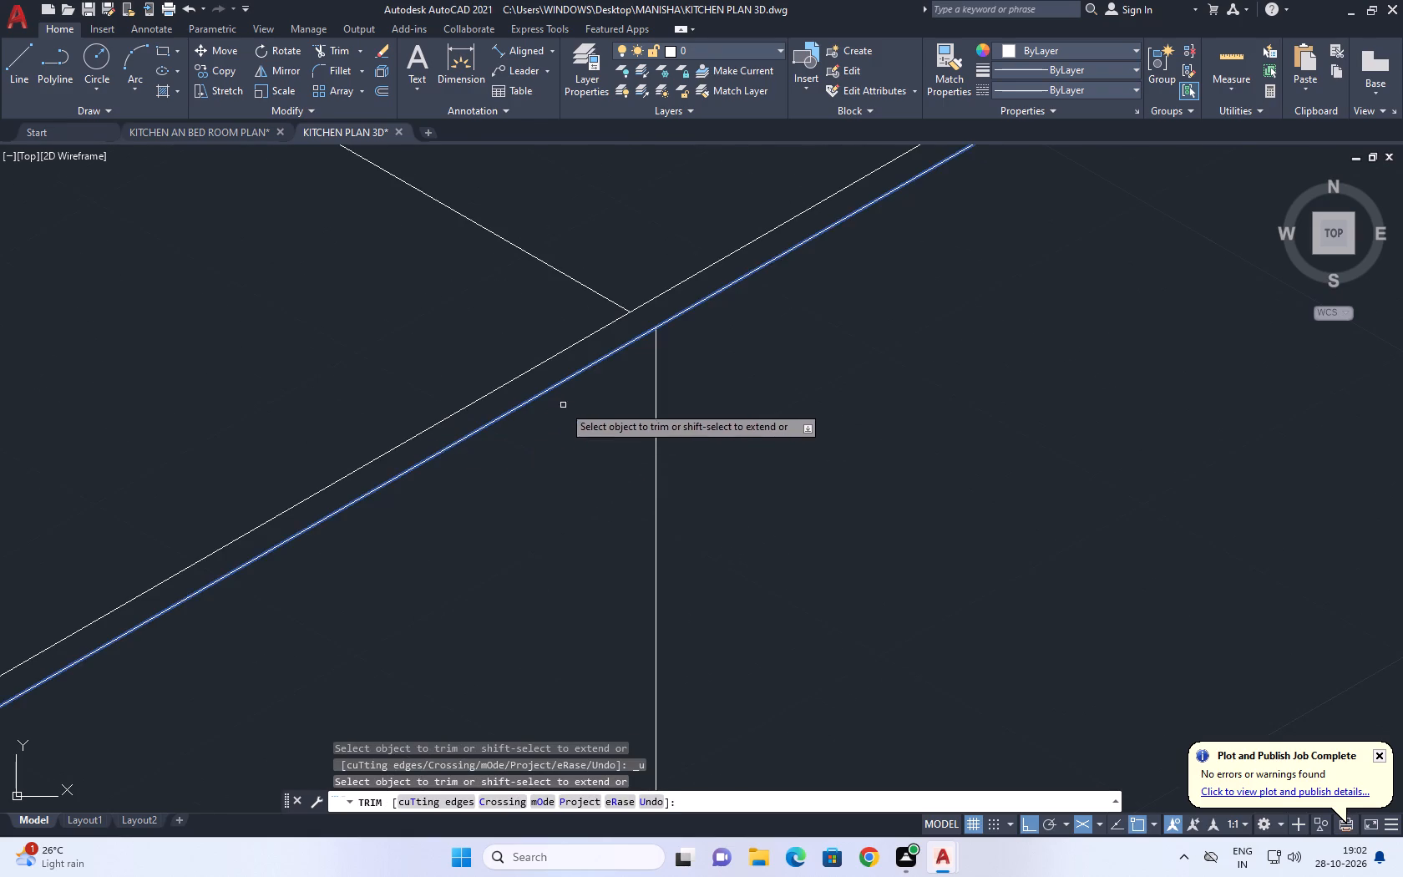
# Trim the two vertical lines at the counter's near corner between the upper and lower front edge lines.
pyautogui.scroll(-6, 564, 405)
pyautogui.scroll(3, 499, 470)
pyautogui.scroll(5, 368, 486)
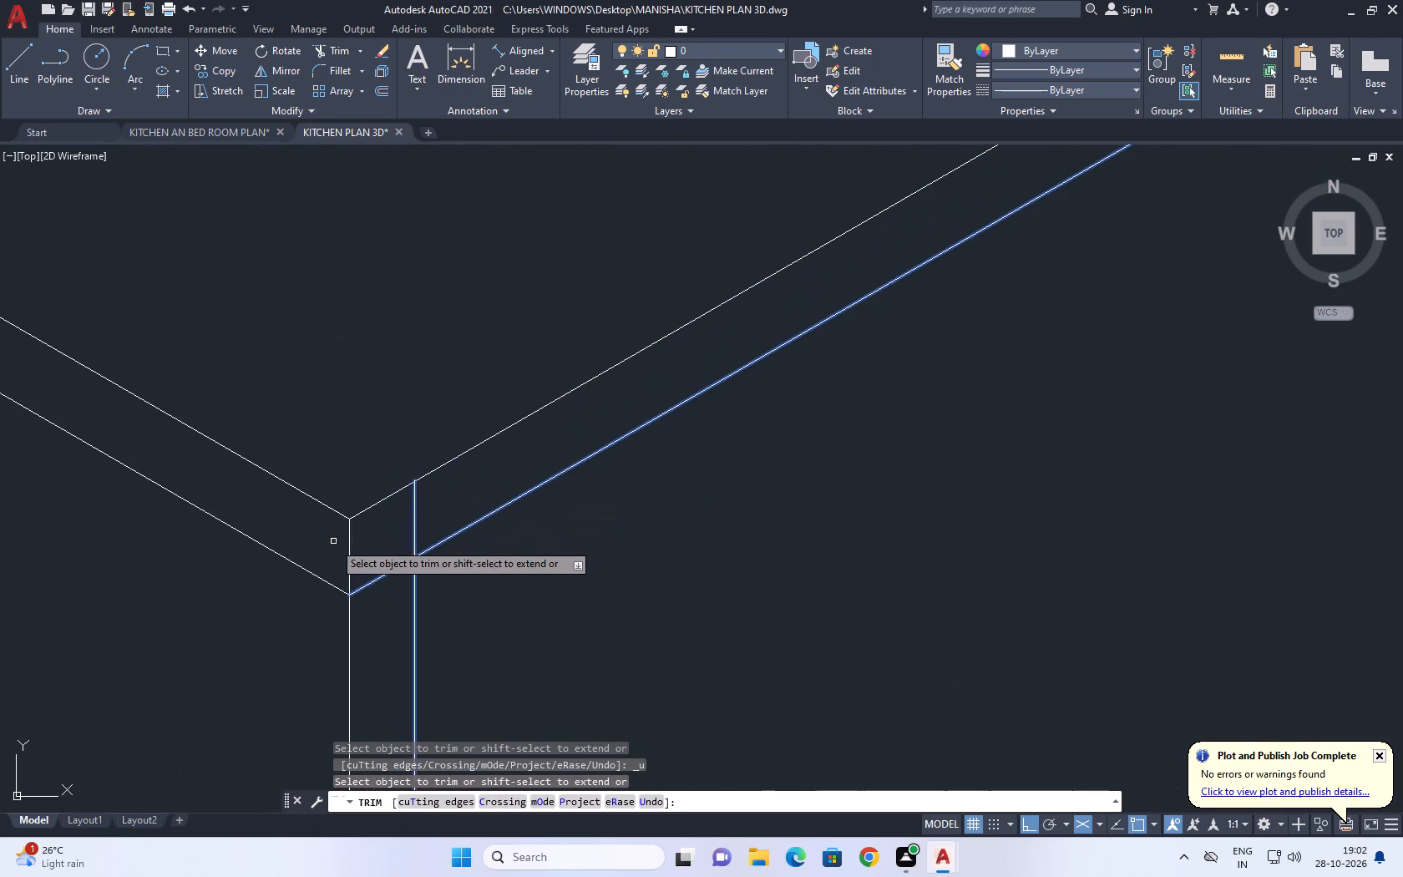
pyautogui.click(333, 542)
pyautogui.click(434, 493)
# Trim the part of the second divider's cross line lying between the two parallel front edge lines.
pyautogui.scroll(-9, 436, 502)
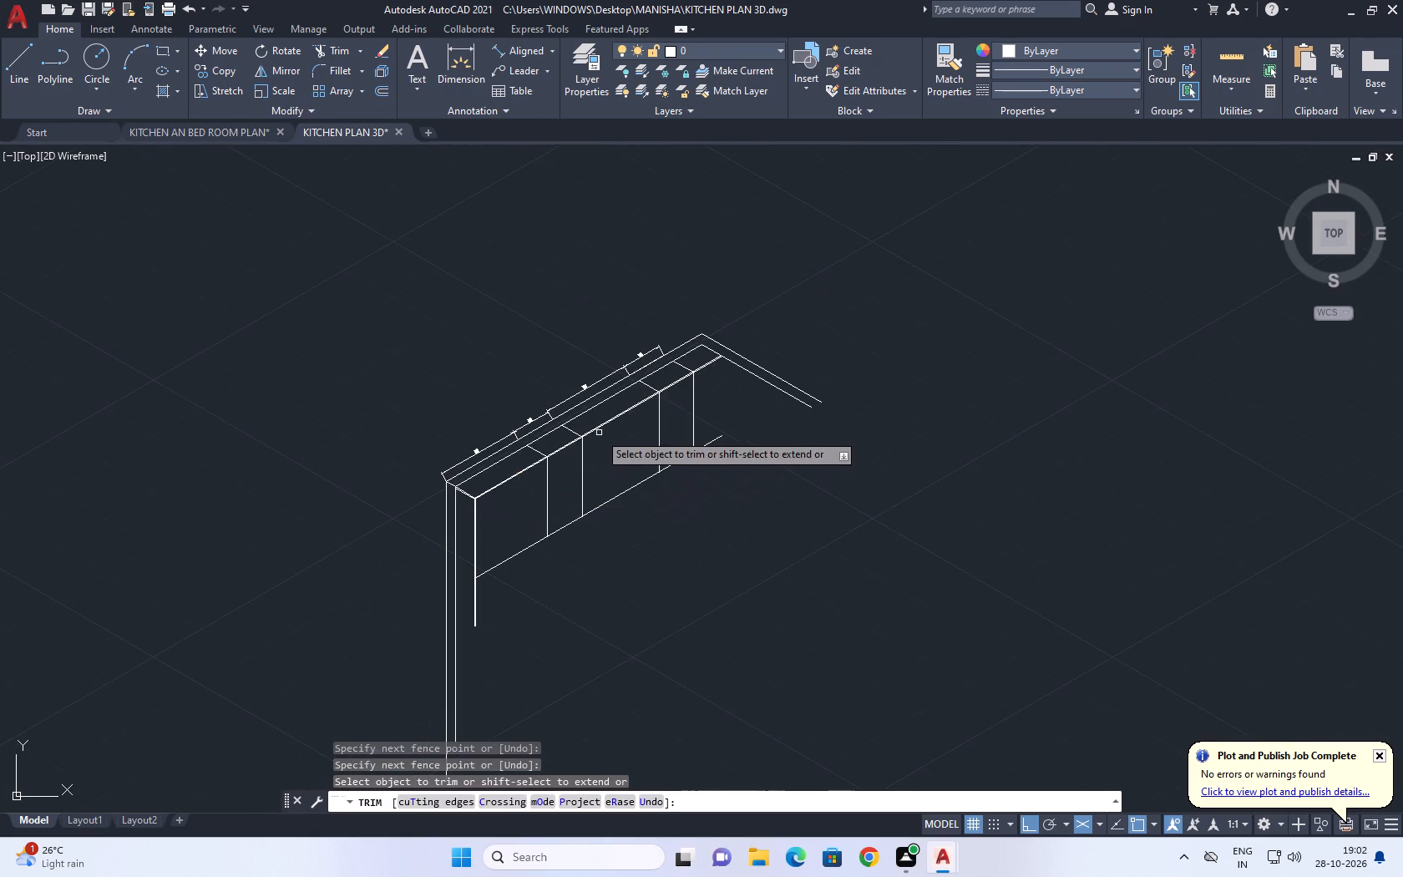
pyautogui.moveTo(573, 445); pyautogui.dragTo(523, 464, button='middle')
pyautogui.scroll(2, 524, 473)
pyautogui.scroll(4, 518, 403)
pyautogui.moveTo(461, 575); pyautogui.dragTo(544, 398, button='middle')
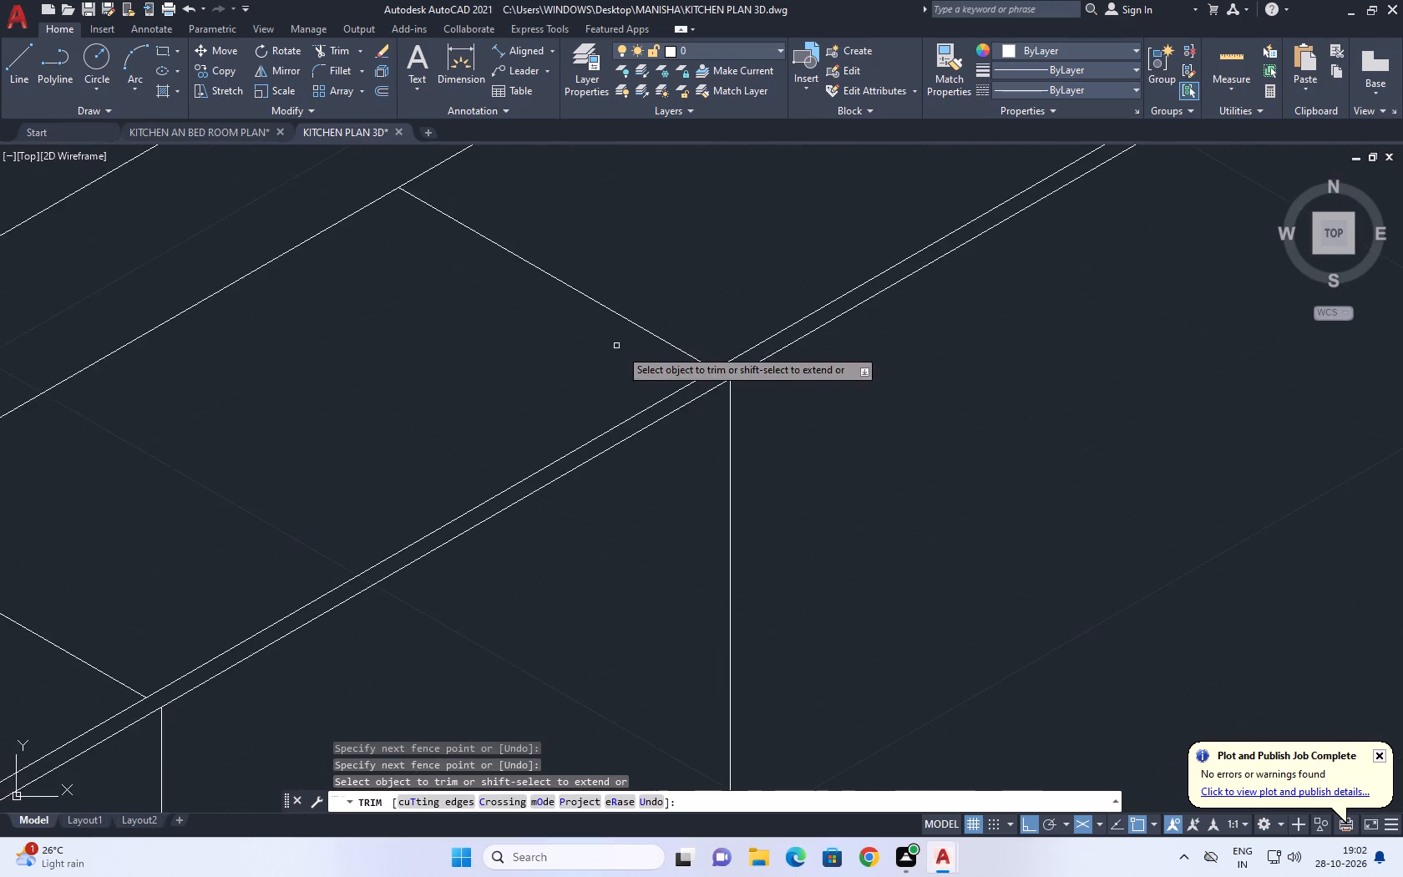
pyautogui.scroll(-1, 641, 378)
pyautogui.scroll(2, 703, 372)
pyautogui.click(680, 373)
pyautogui.click(633, 395)
# Trim the parts of the third and fourth dividers' cross lines lying between the two parallel front edge lines.
pyautogui.scroll(-6, 681, 398)
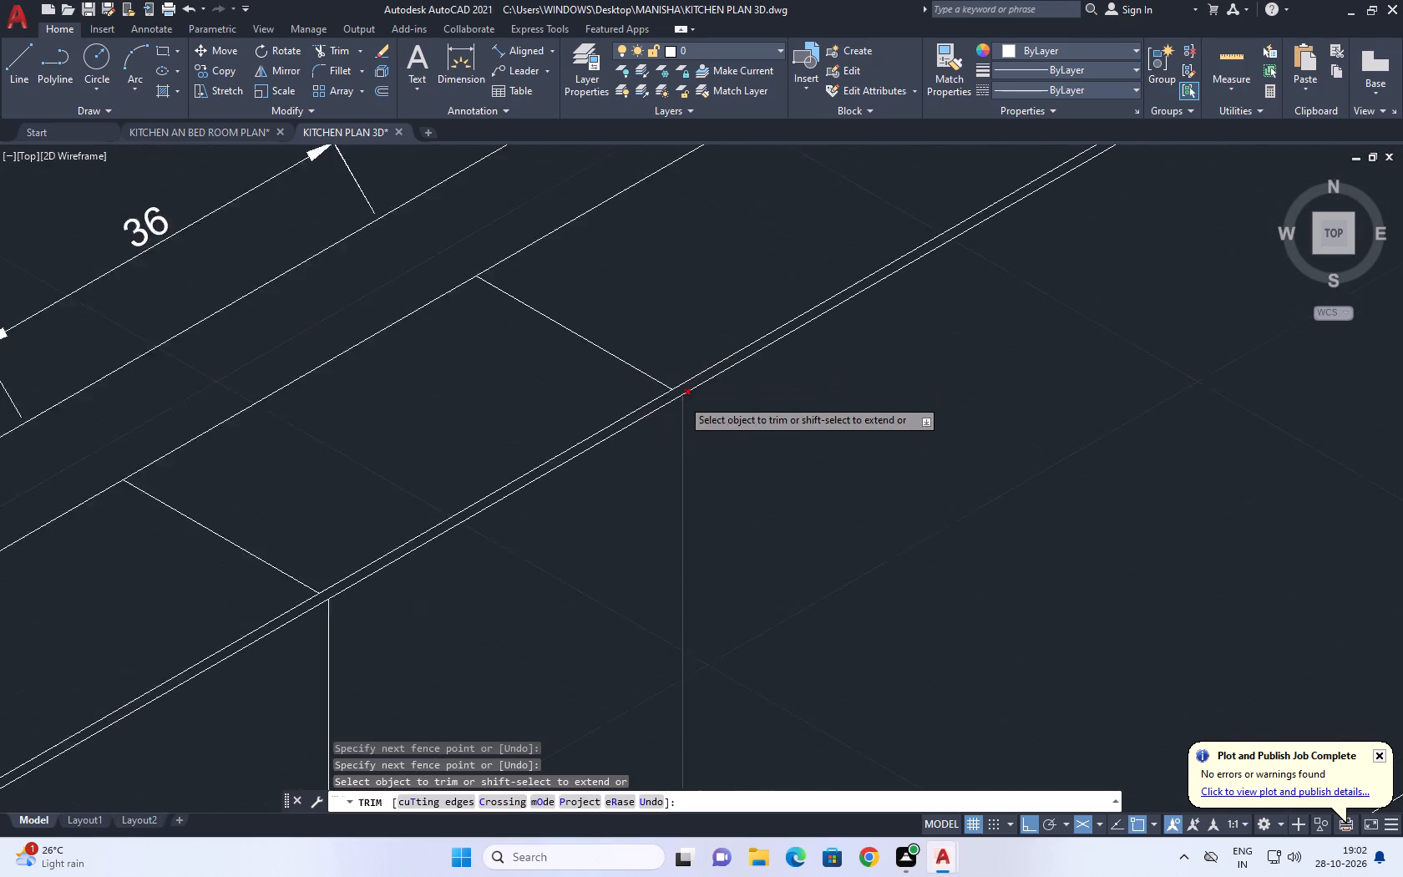
pyautogui.scroll(5, 869, 296)
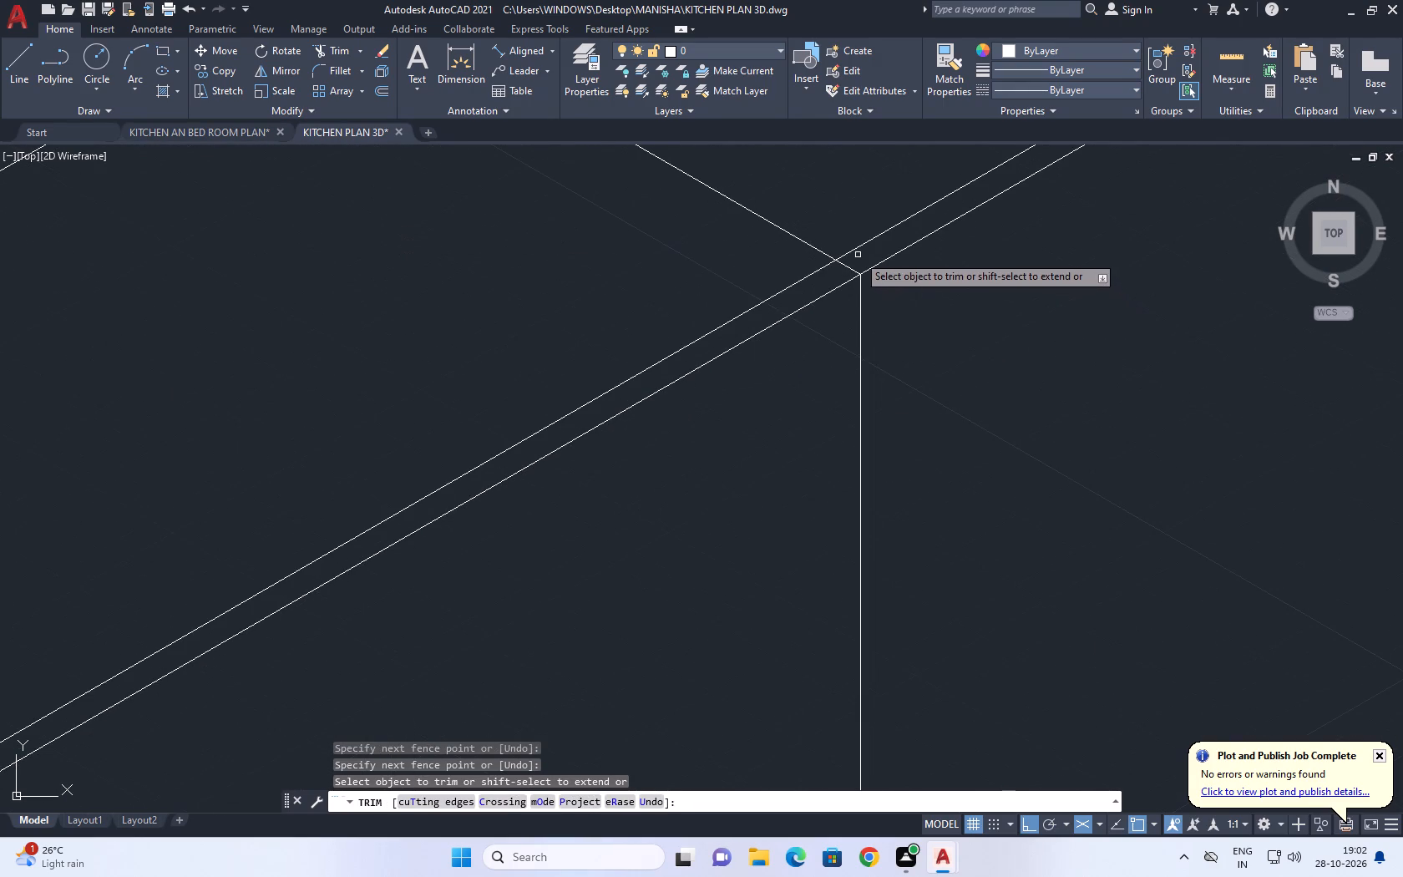
pyautogui.click(858, 255)
pyautogui.click(832, 281)
pyautogui.scroll(-5, 832, 281)
pyautogui.moveTo(870, 276); pyautogui.dragTo(756, 462, button='middle')
pyautogui.scroll(4, 862, 378)
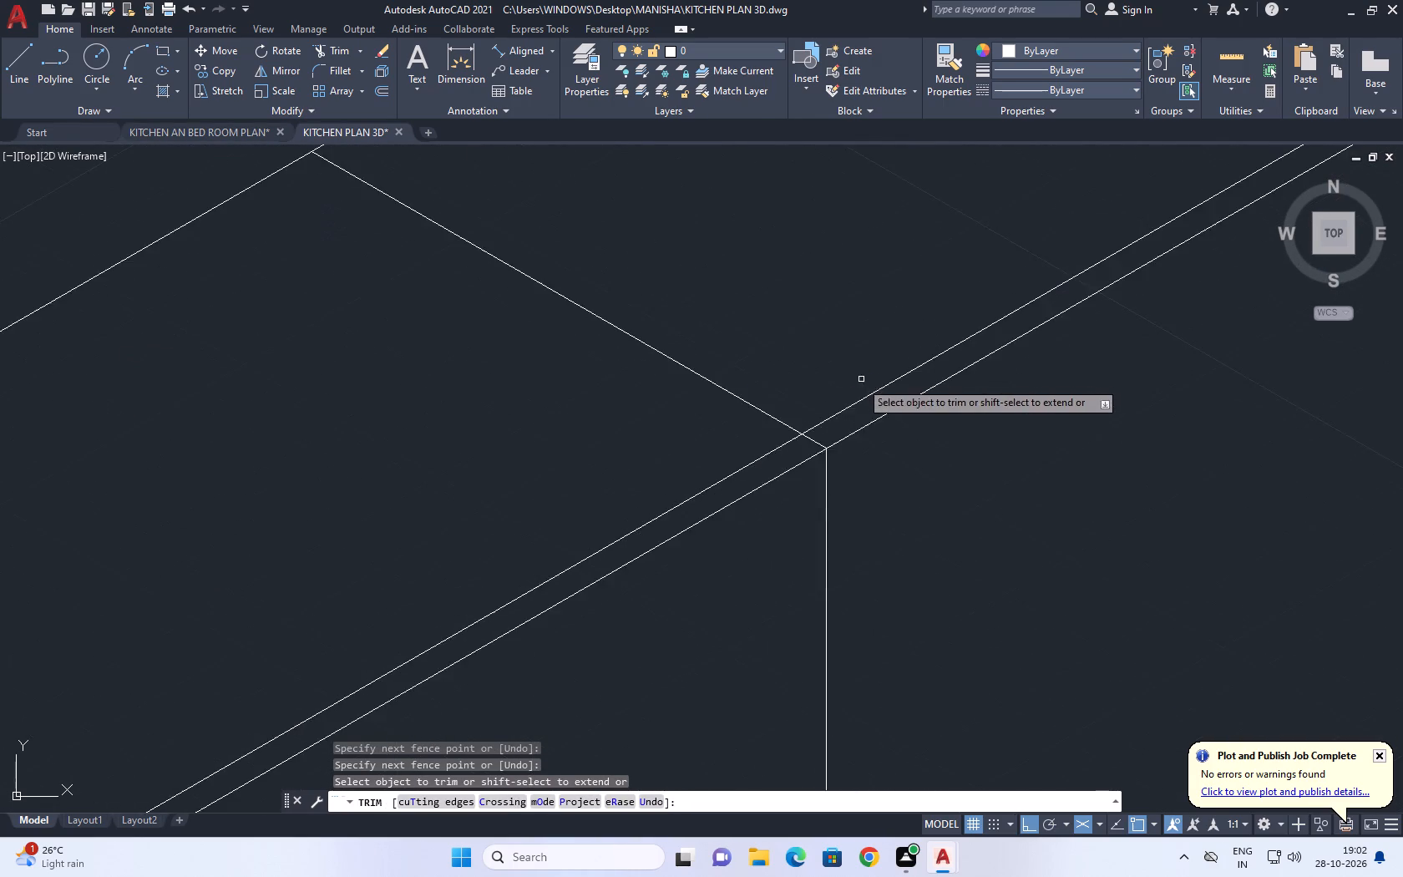
pyautogui.scroll(2, 850, 397)
pyautogui.click(794, 495)
pyautogui.click(757, 513)
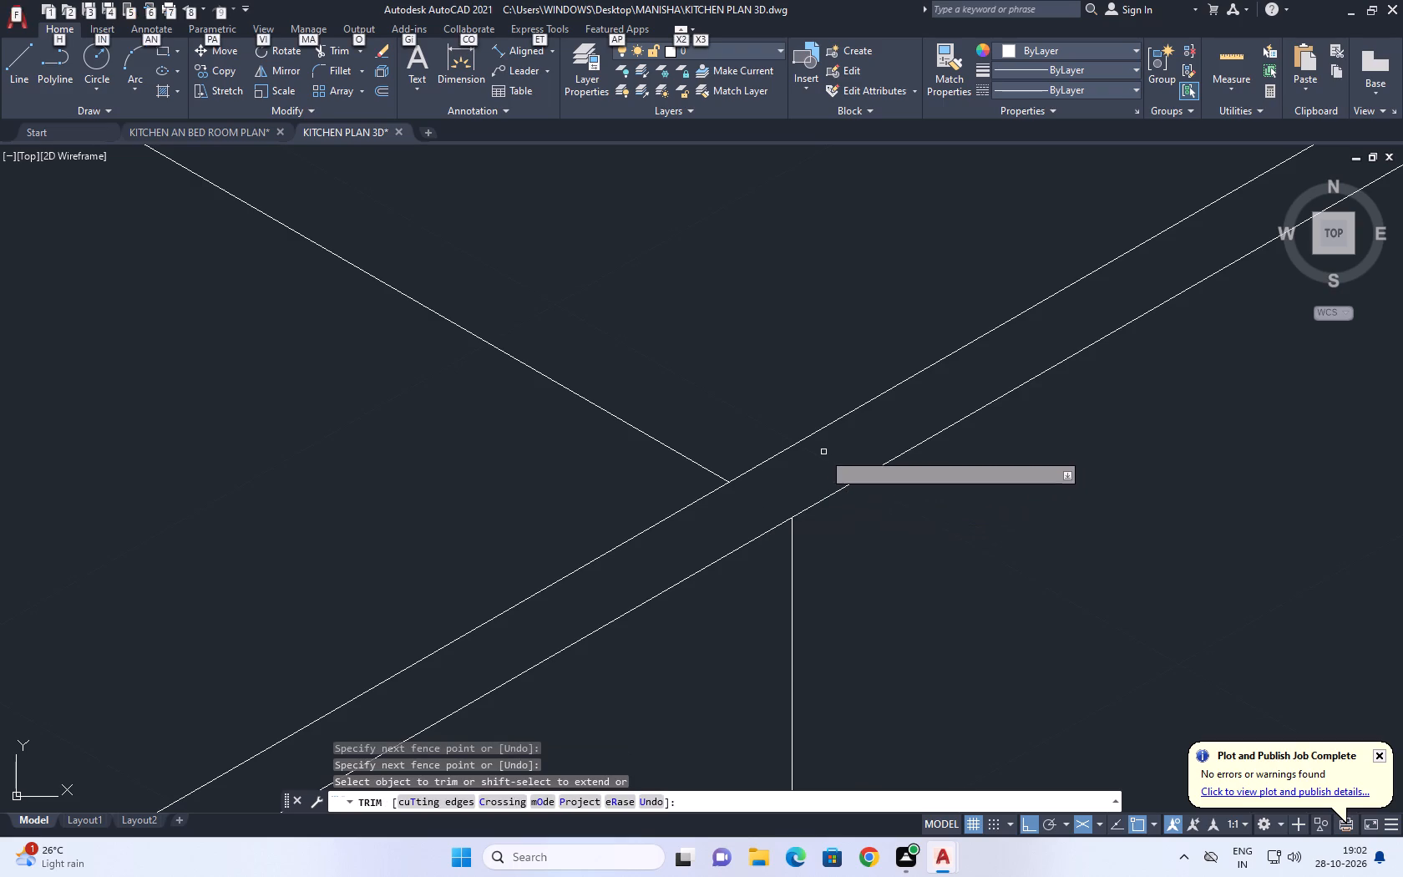
pyautogui.rightClick(819, 454)
pyautogui.click(840, 474)
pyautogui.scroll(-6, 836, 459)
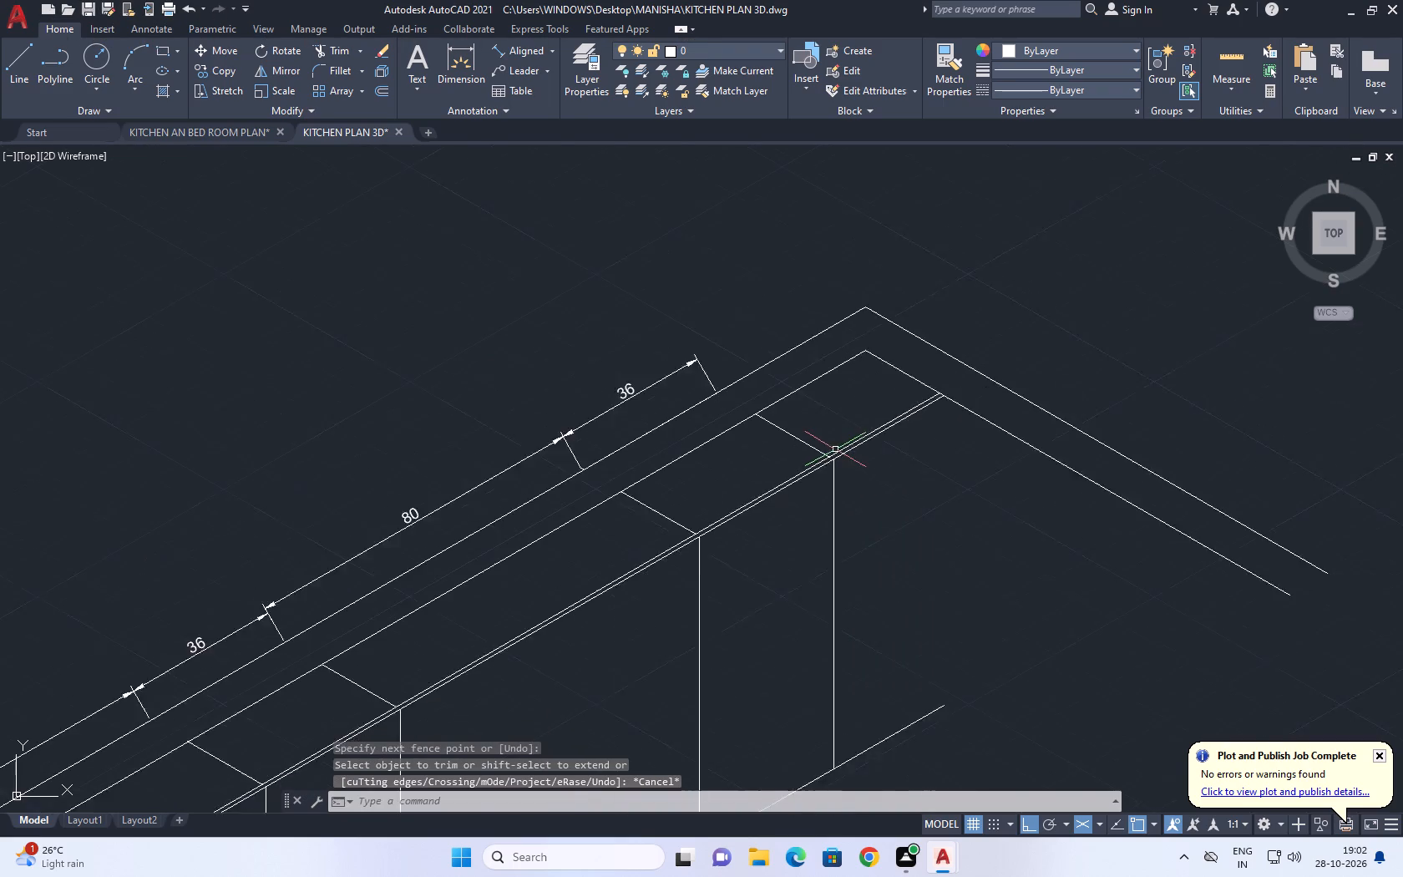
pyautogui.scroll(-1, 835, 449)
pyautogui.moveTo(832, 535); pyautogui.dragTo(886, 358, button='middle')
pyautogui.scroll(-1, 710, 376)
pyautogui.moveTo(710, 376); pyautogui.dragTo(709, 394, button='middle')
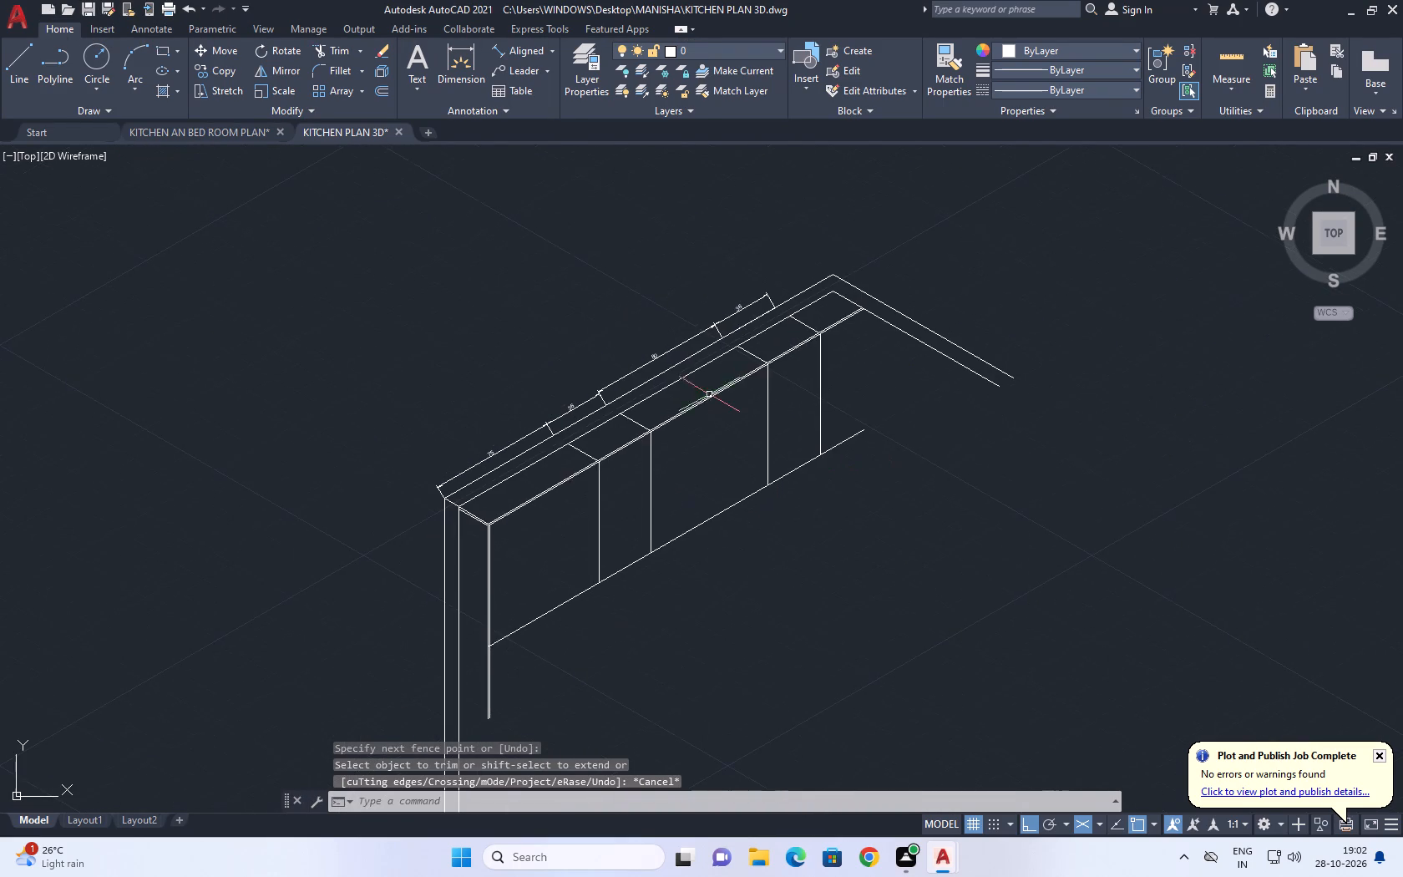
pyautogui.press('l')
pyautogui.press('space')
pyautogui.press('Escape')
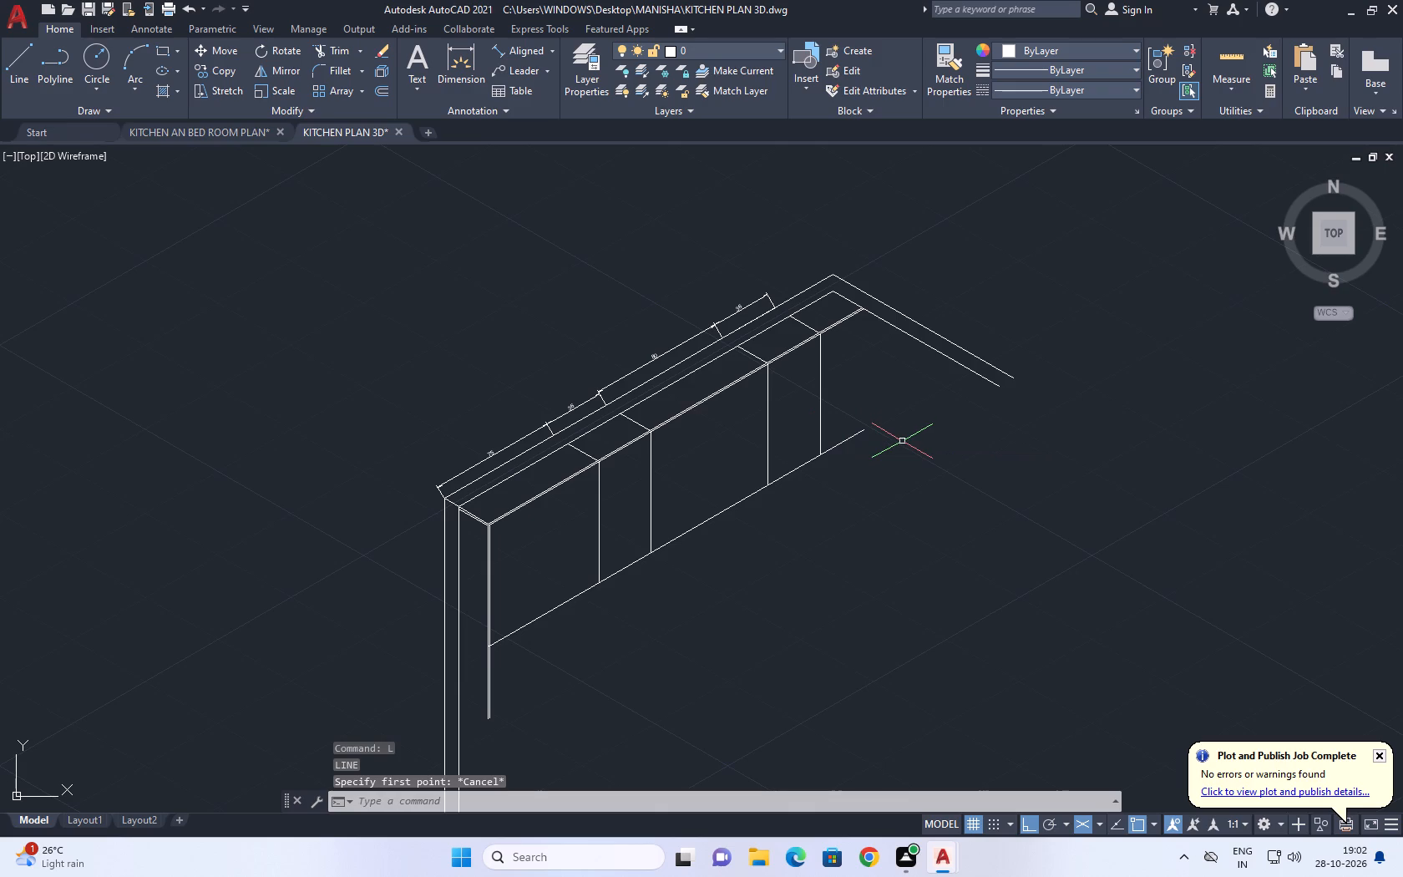
# Measure the counter's depth from the inner wall corner to the outer front edge line using an aligned dimension, without placing it.
pyautogui.moveTo(831, 438); pyautogui.dragTo(901, 498, button='middle')
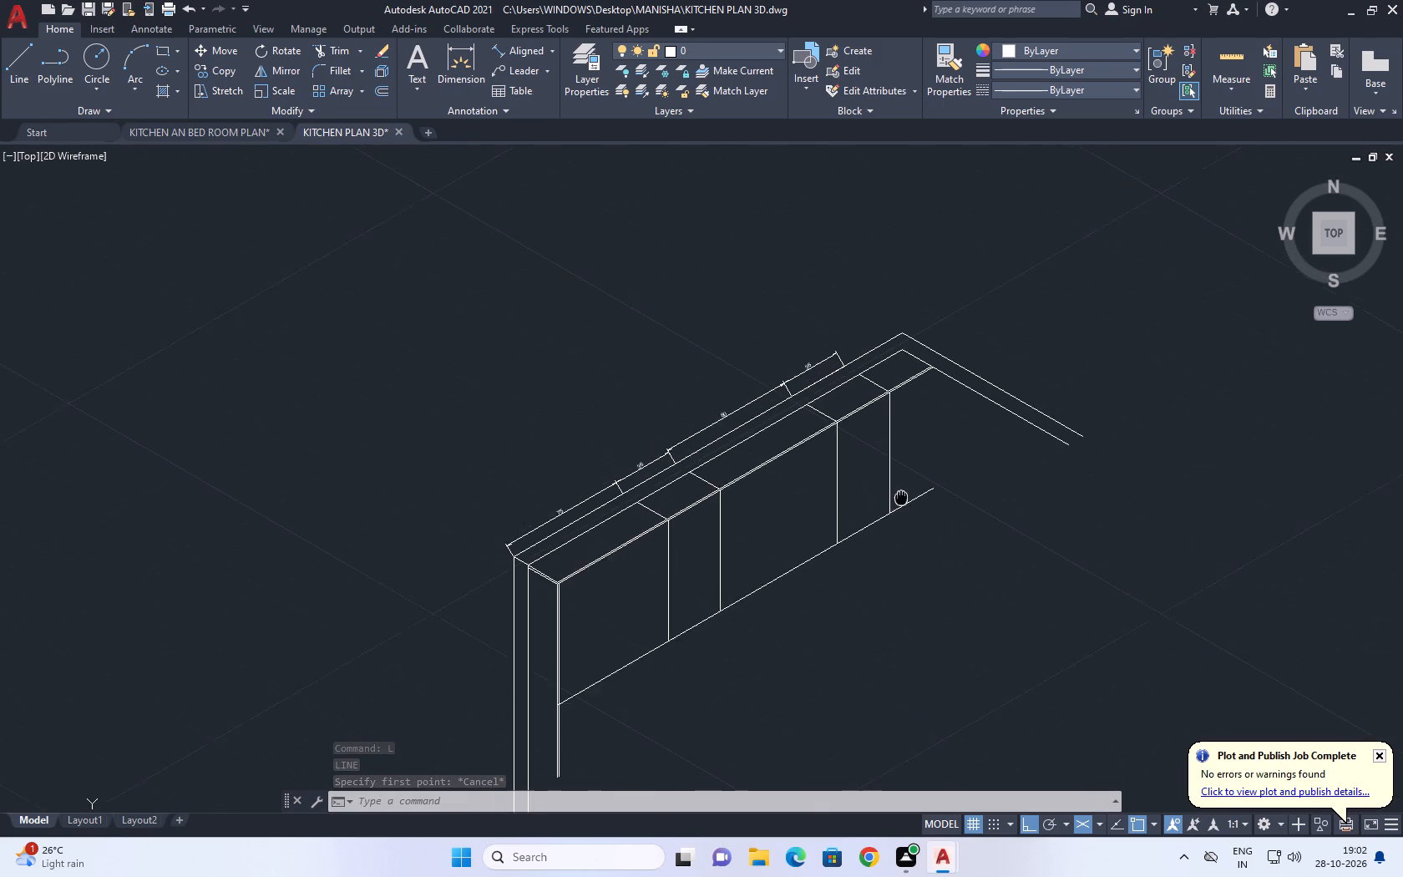
pyautogui.moveTo(901, 498); pyautogui.dragTo(899, 502, button='middle')
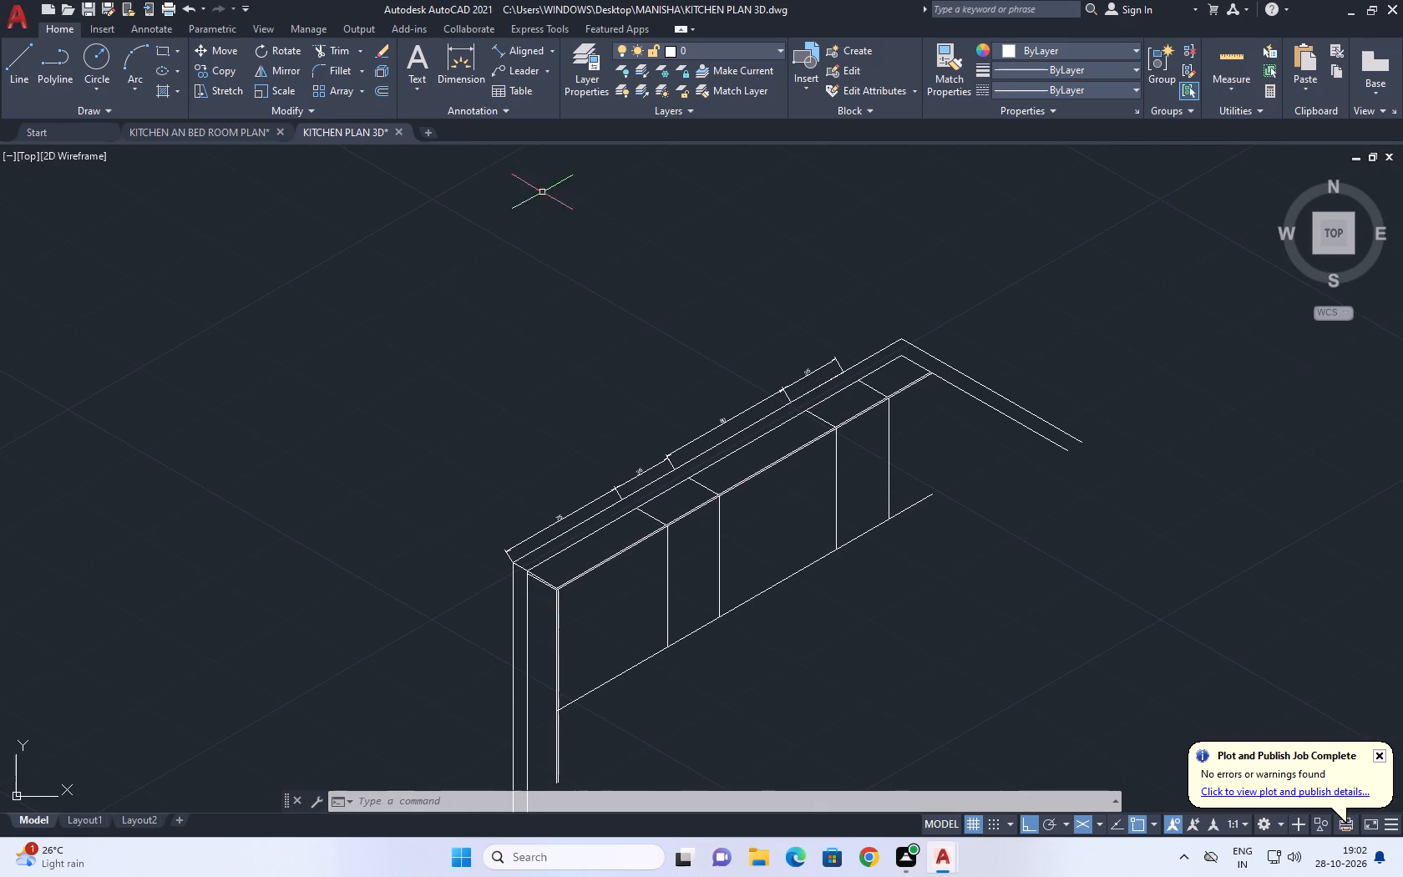
pyautogui.click(518, 50)
pyautogui.moveTo(852, 338); pyautogui.dragTo(845, 338, button='middle')
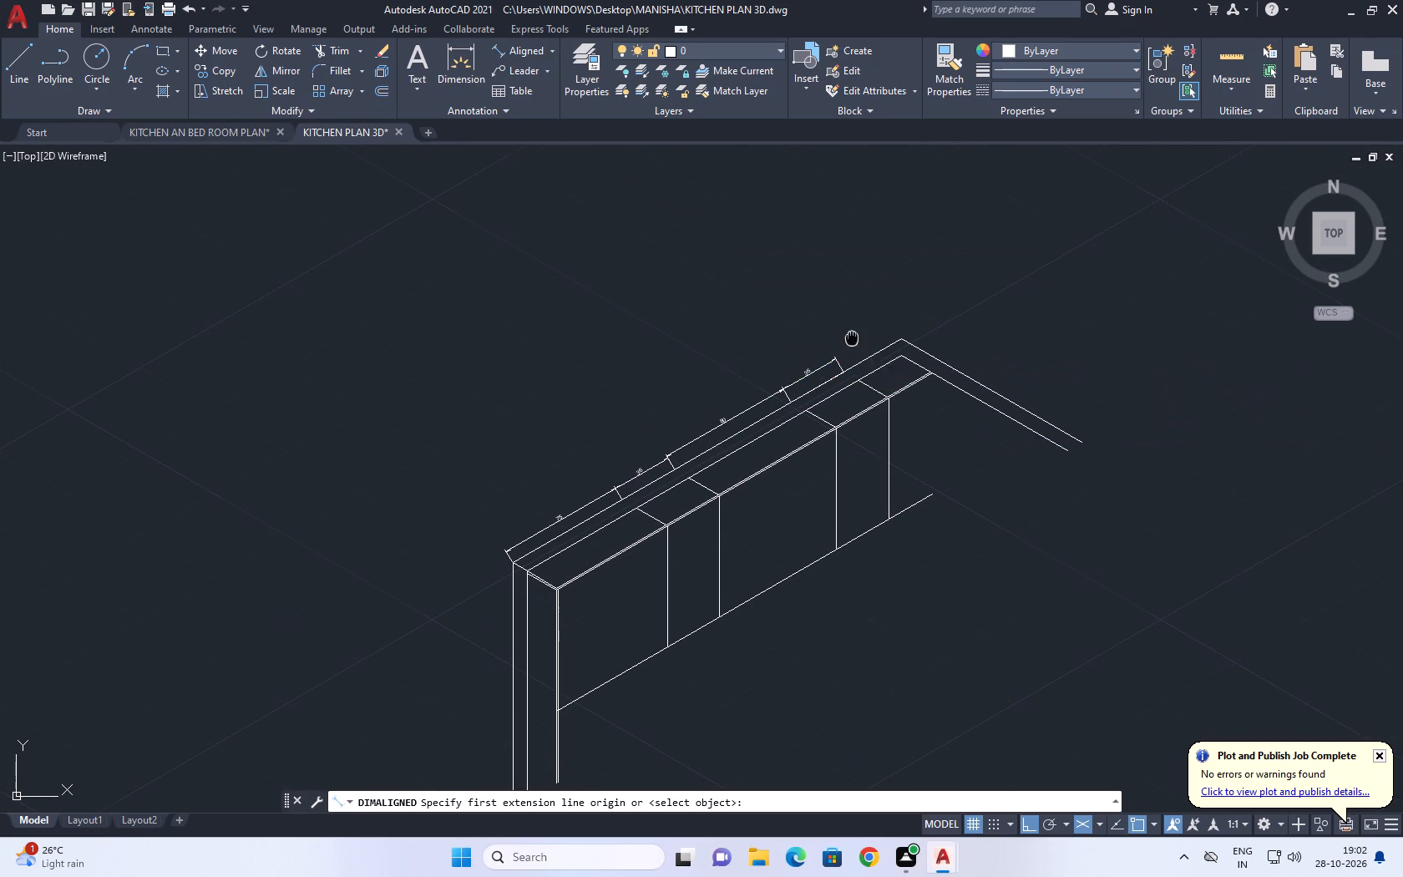
pyautogui.moveTo(845, 338); pyautogui.dragTo(742, 374, button='middle')
pyautogui.scroll(6, 835, 373)
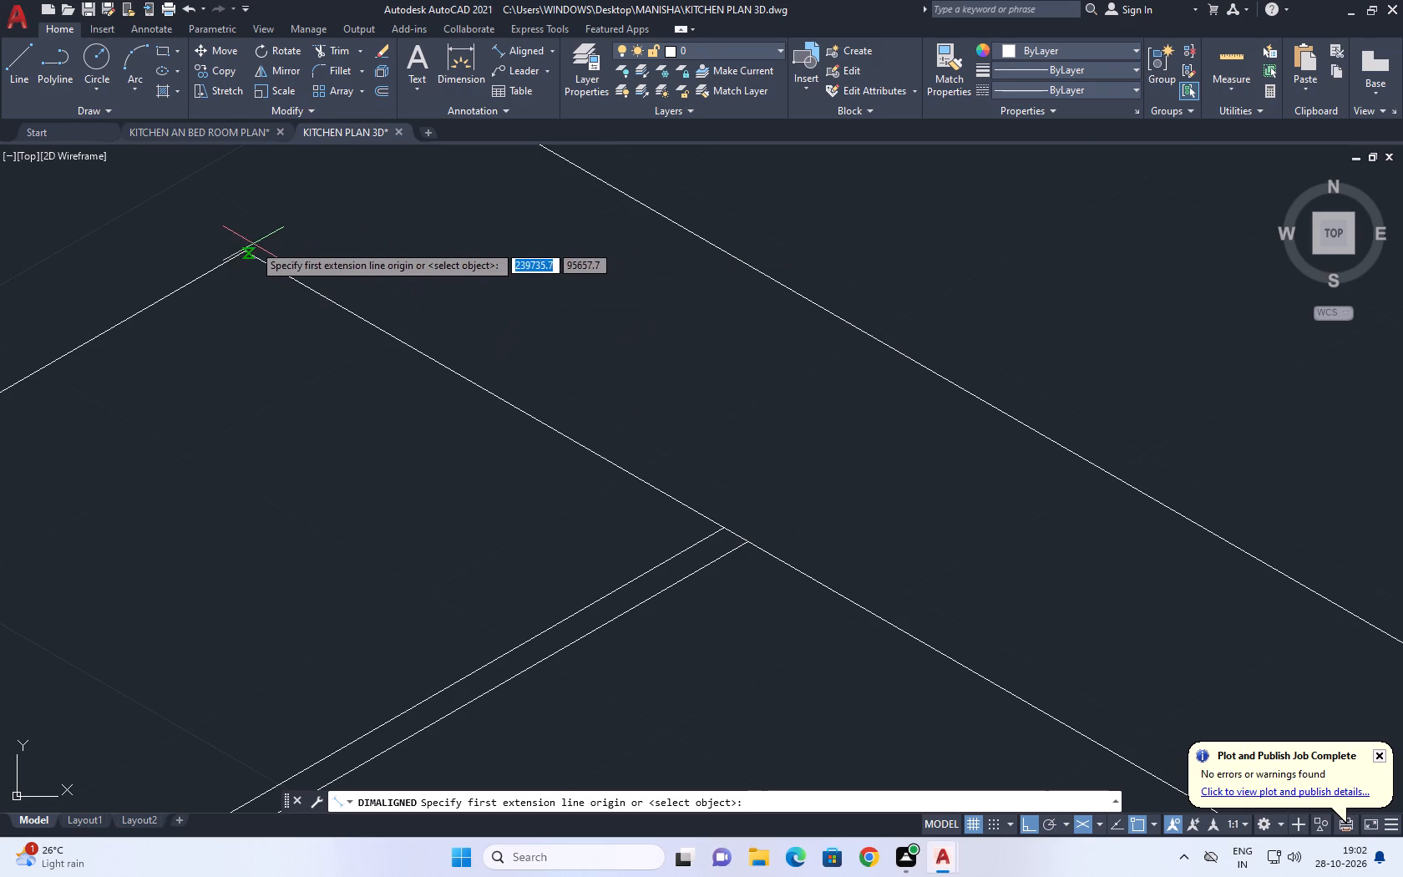
pyautogui.click(247, 251)
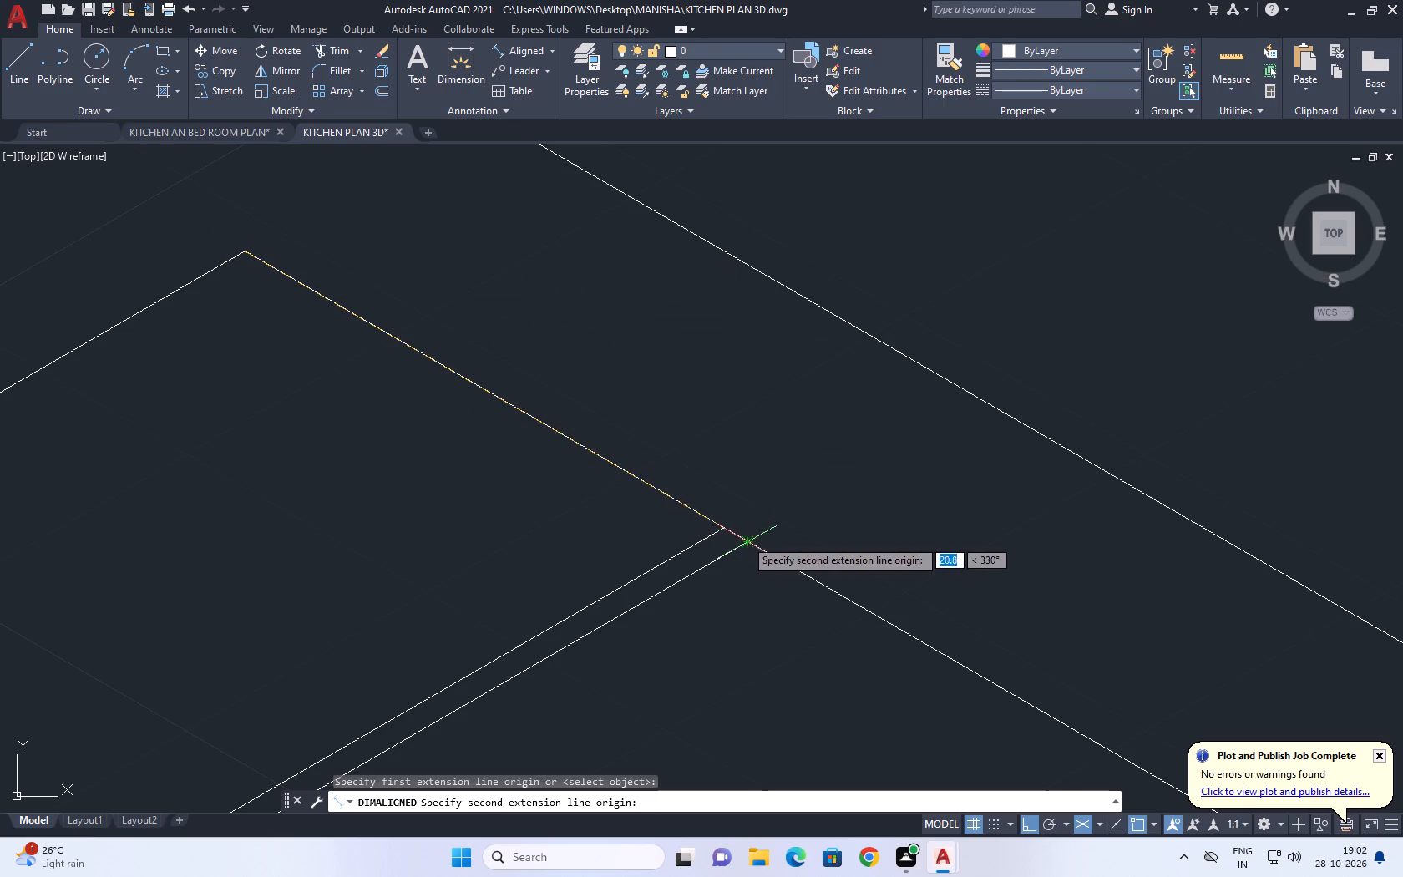
pyautogui.click(743, 540)
pyautogui.scroll(-3, 788, 484)
pyautogui.moveTo(823, 471); pyautogui.dragTo(857, 386, button='middle')
pyautogui.scroll(-2, 859, 384)
pyautogui.press('Escape')
# Copy the inner wall line along the counter's back 30 units toward the front for a deeper counter edge.
pyautogui.moveTo(682, 454); pyautogui.dragTo(777, 470, button='middle')
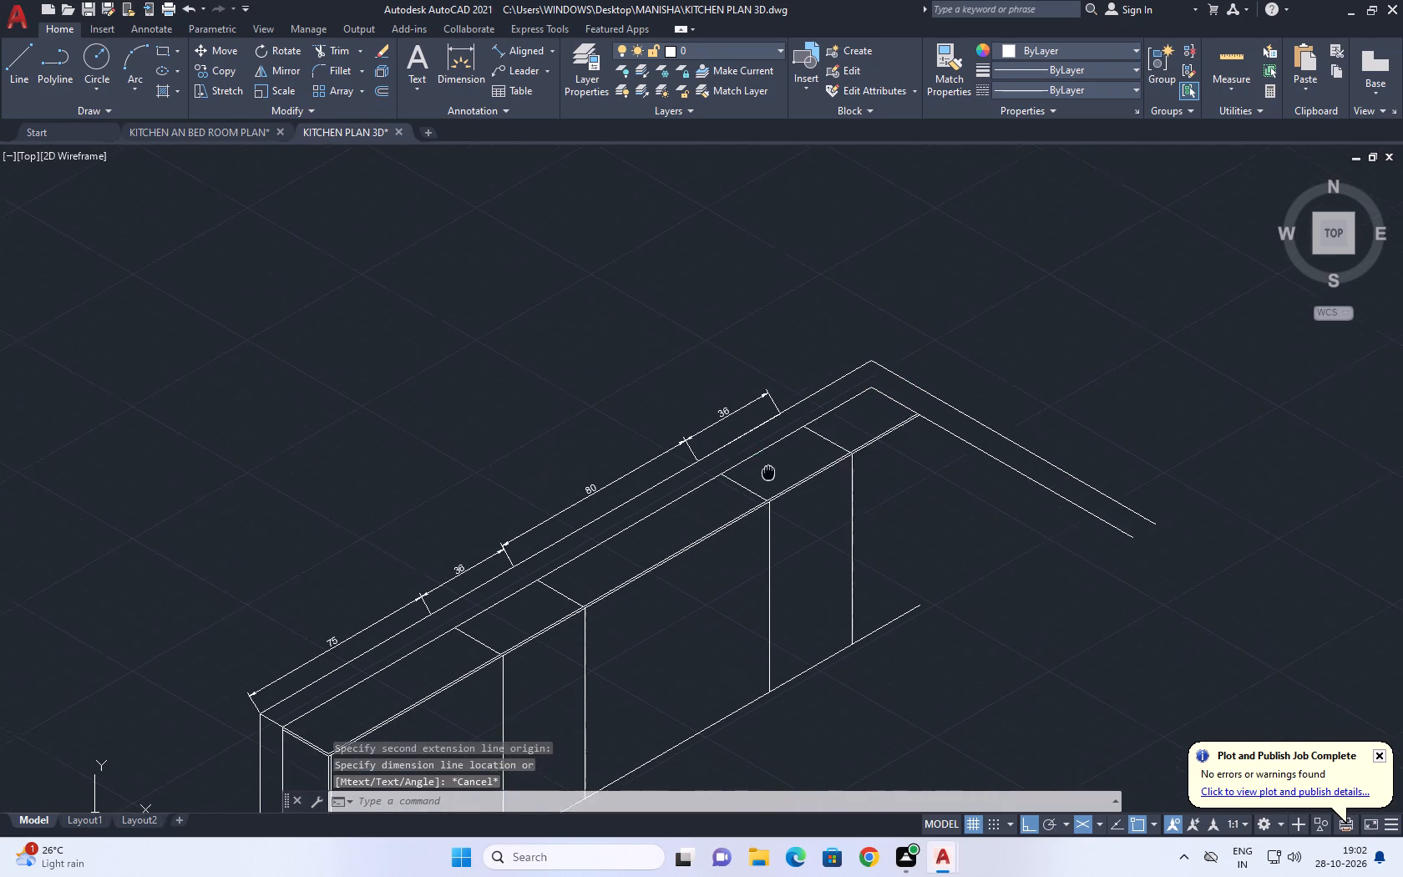
pyautogui.moveTo(777, 470); pyautogui.dragTo(892, 373, button='middle')
pyautogui.moveTo(515, 619); pyautogui.dragTo(672, 540, button='middle')
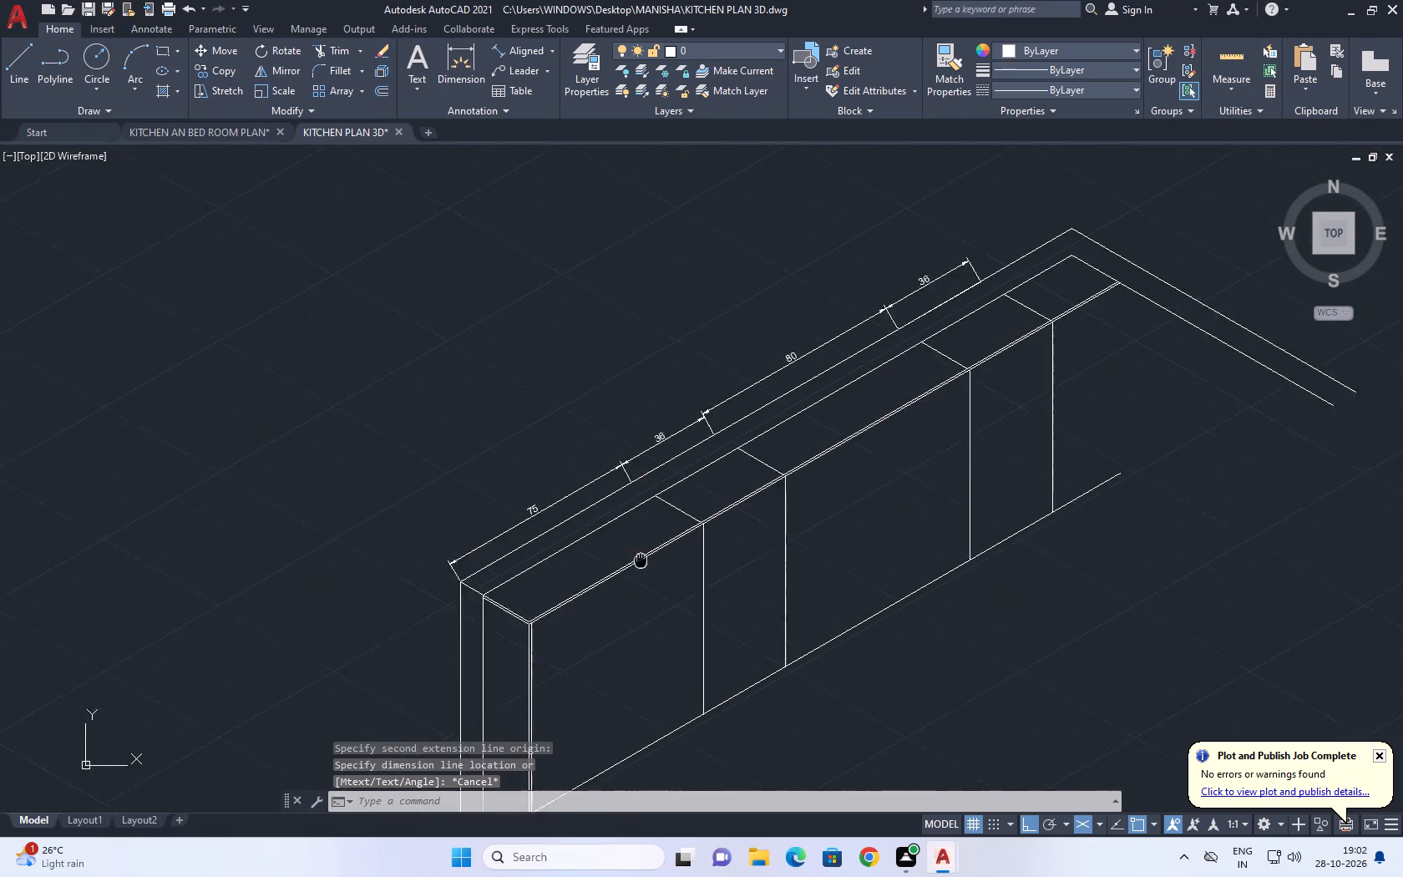
pyautogui.moveTo(672, 540); pyautogui.dragTo(729, 412, button='middle')
pyautogui.scroll(1, 699, 420)
pyautogui.moveTo(772, 483); pyautogui.dragTo(770, 469)
pyautogui.click(706, 396)
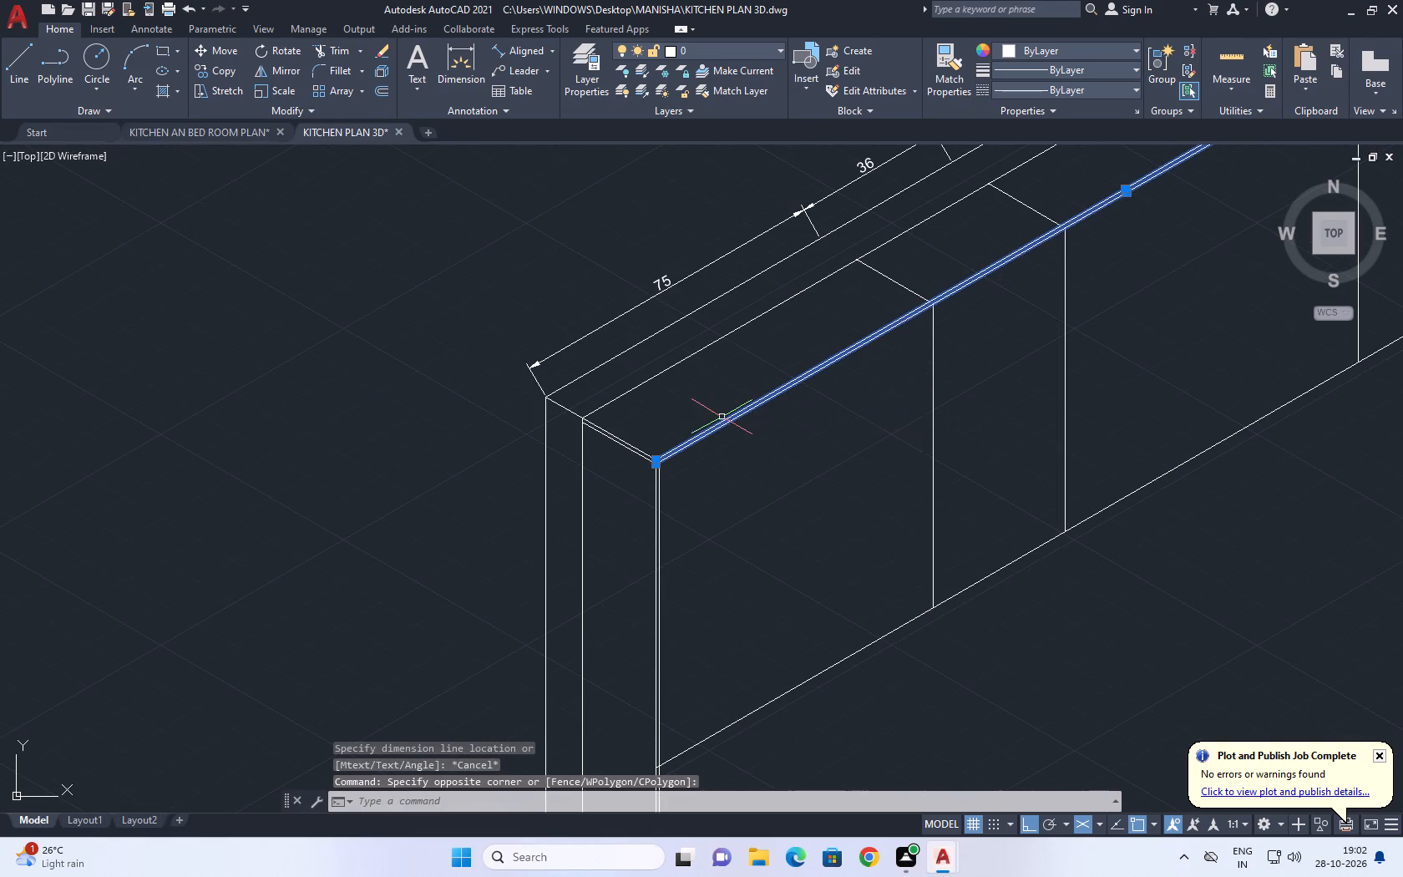
pyautogui.press('Escape')
pyautogui.click(649, 382)
pyautogui.press('c')
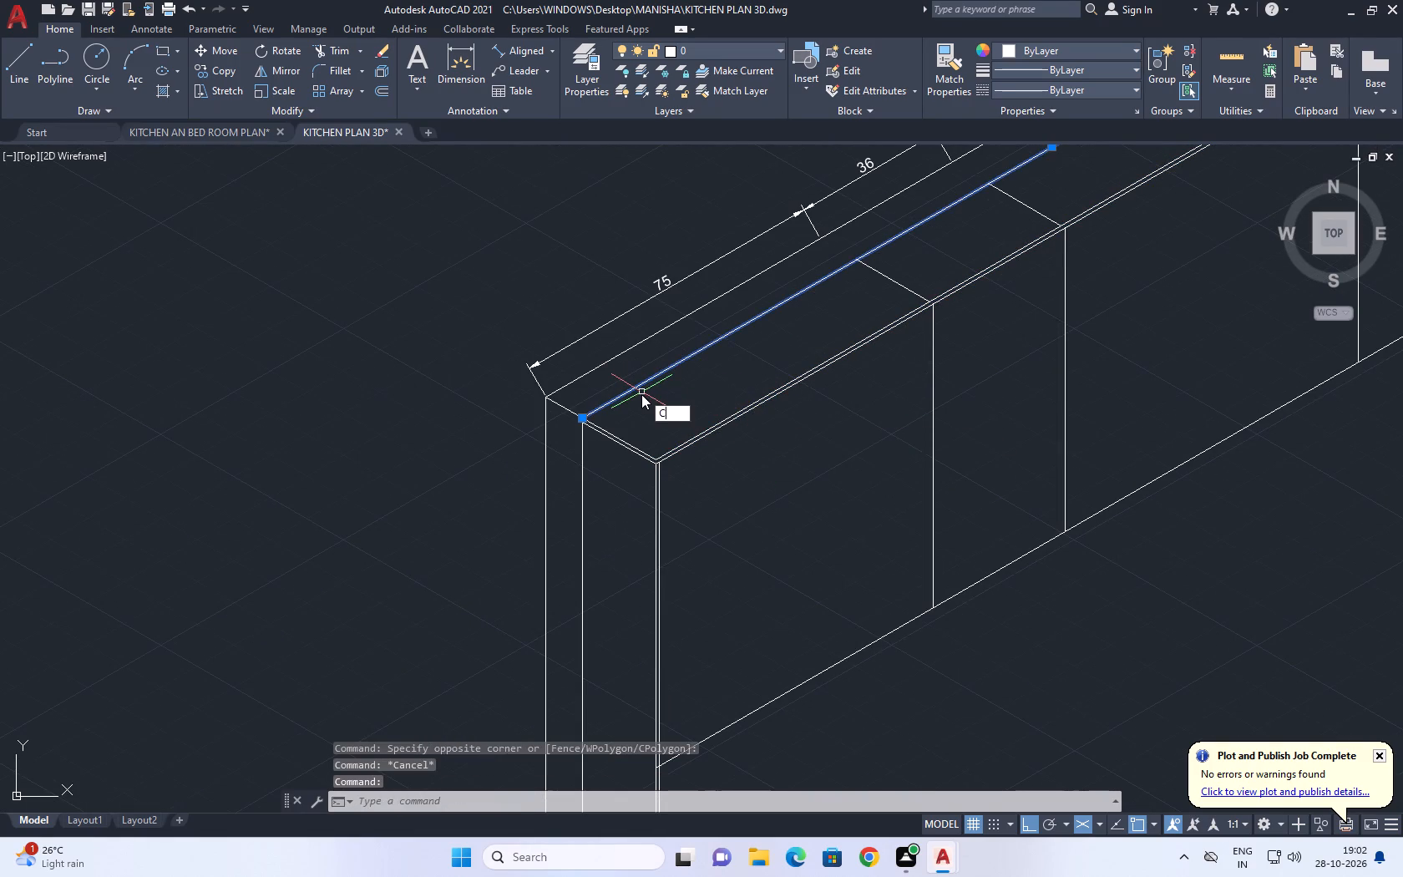
pyautogui.press('o')
pyautogui.press('space')
pyautogui.click(646, 416)
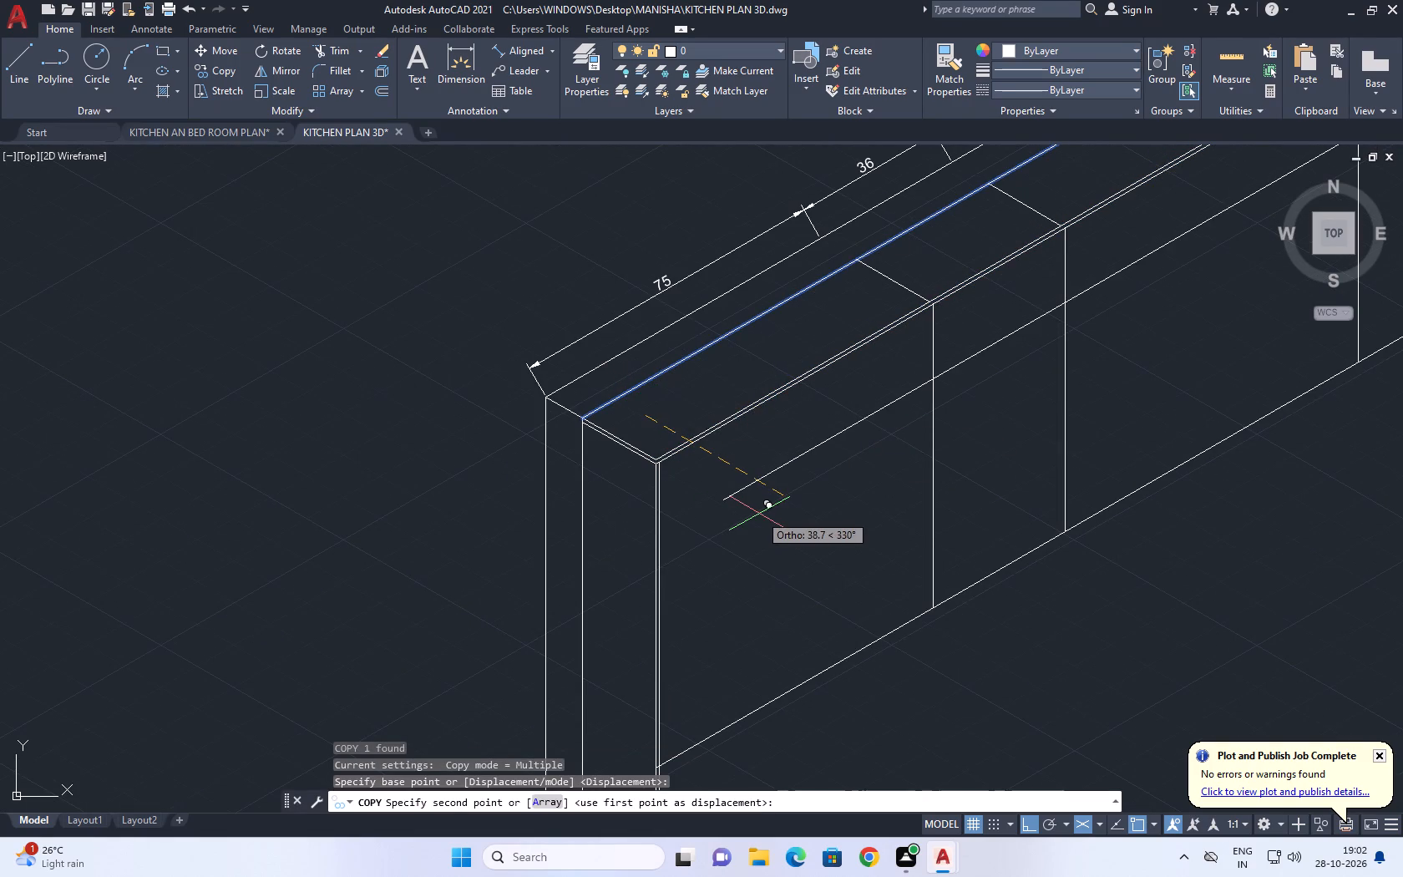
pyautogui.write('30')
pyautogui.press('Return')
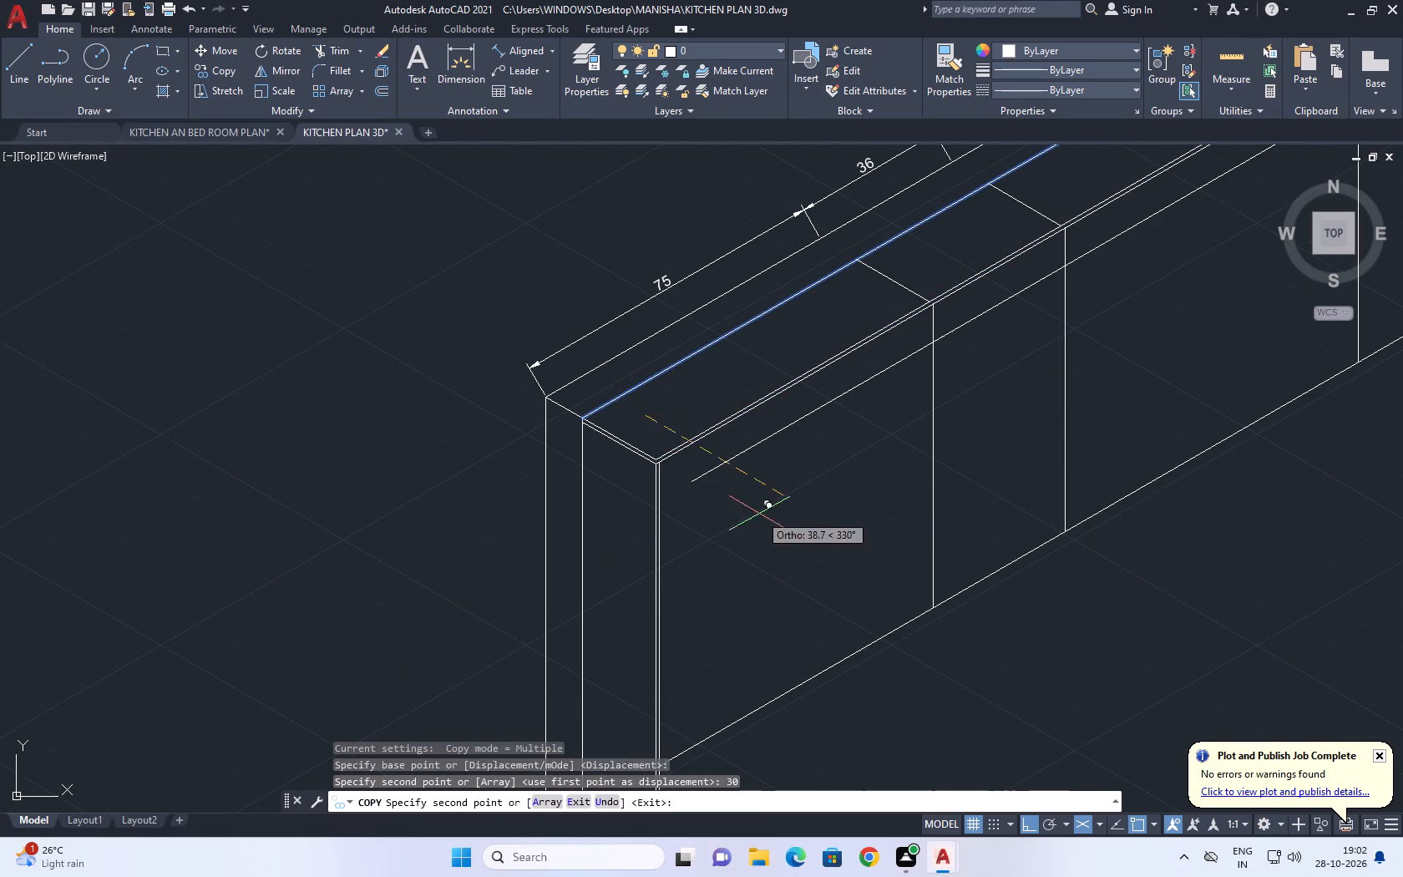
pyautogui.scroll(1, 706, 491)
pyautogui.press('Escape')
# Copy the new front edge line 1 unit farther outward to form a parallel pair.
pyautogui.moveTo(753, 441); pyautogui.dragTo(742, 435)
pyautogui.moveTo(733, 430); pyautogui.dragTo(726, 431)
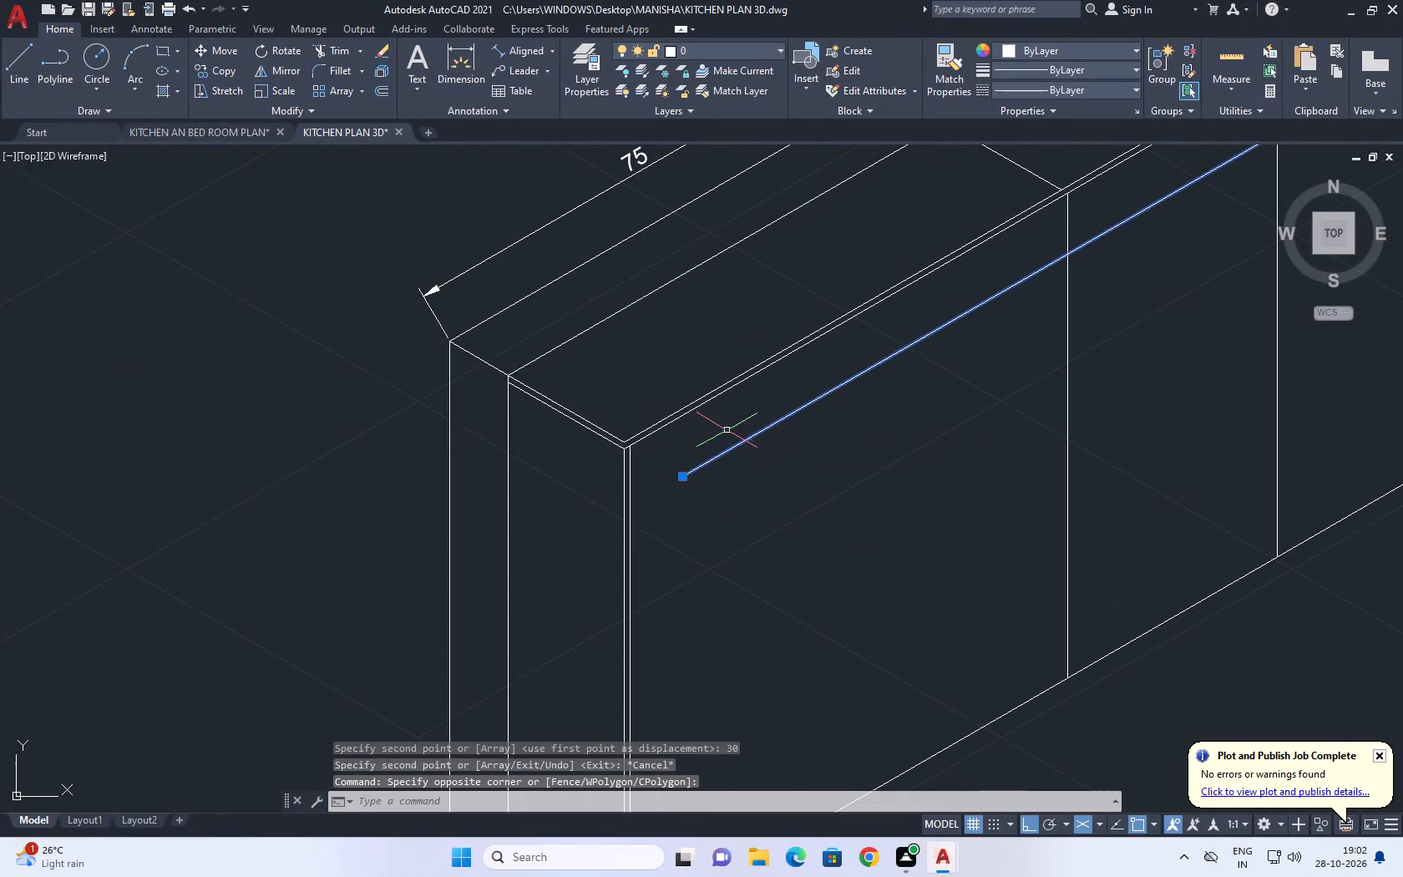
pyautogui.moveTo(726, 431); pyautogui.dragTo(723, 432)
pyautogui.press('c')
pyautogui.press('o')
pyautogui.press('space')
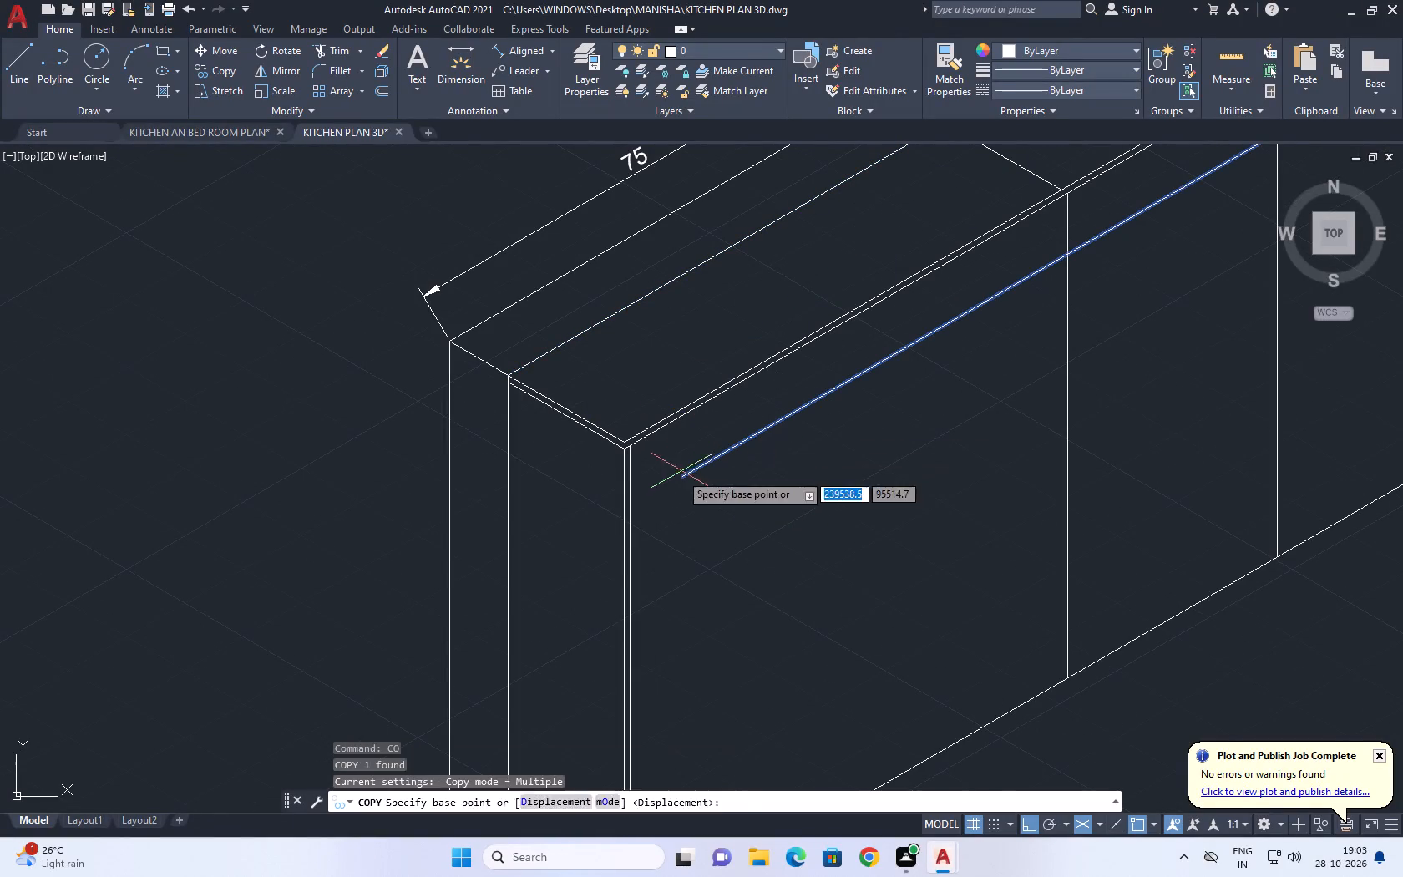
pyautogui.click(677, 481)
pyautogui.press('1')
pyautogui.press('Return')
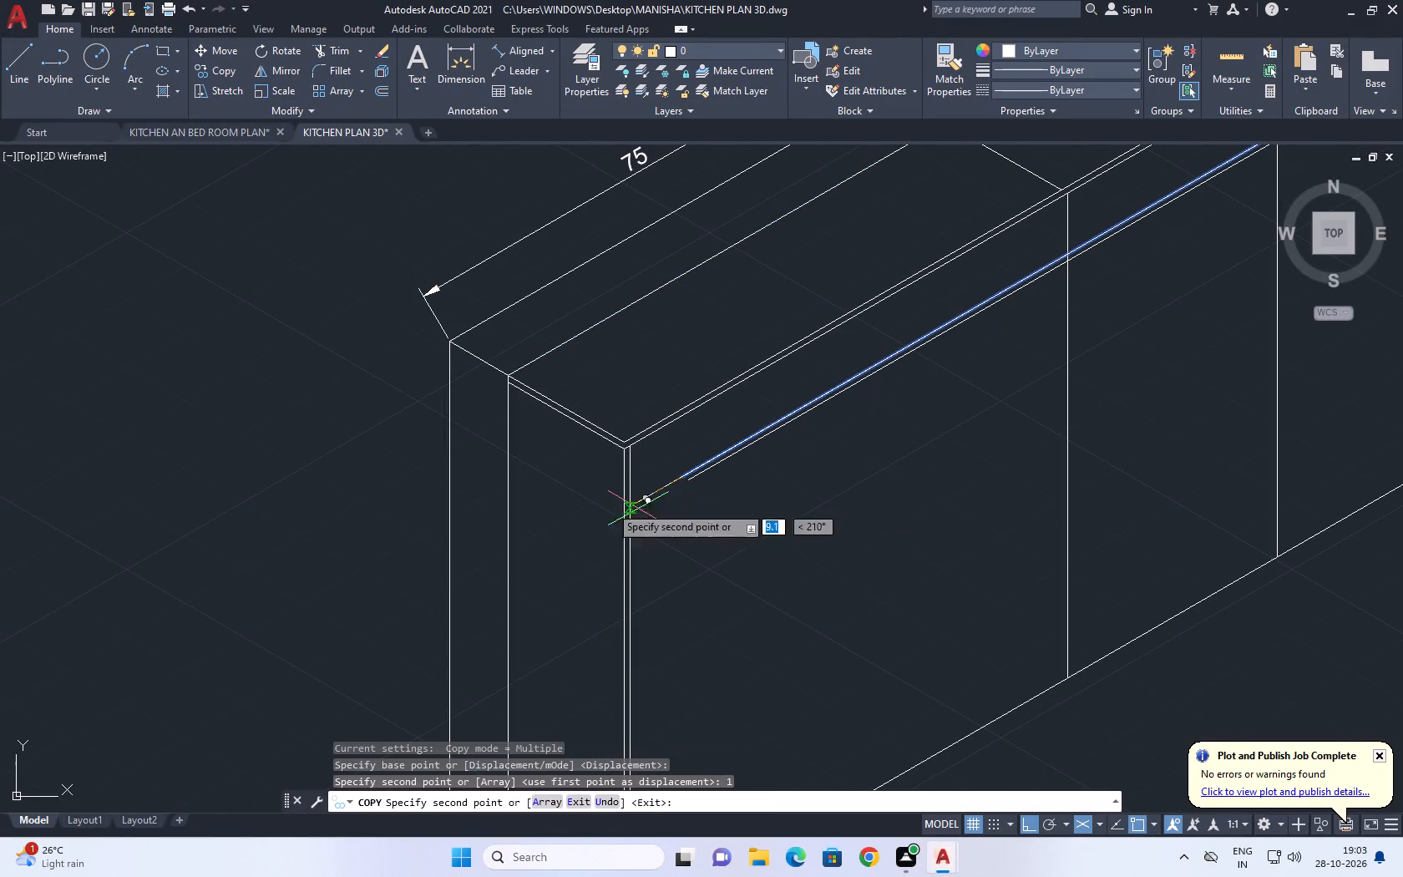
pyautogui.press('Escape')
# Erase the two old parallel front edge lines of the shallower counter.
pyautogui.click(685, 419)
pyautogui.moveTo(662, 411); pyautogui.dragTo(656, 398)
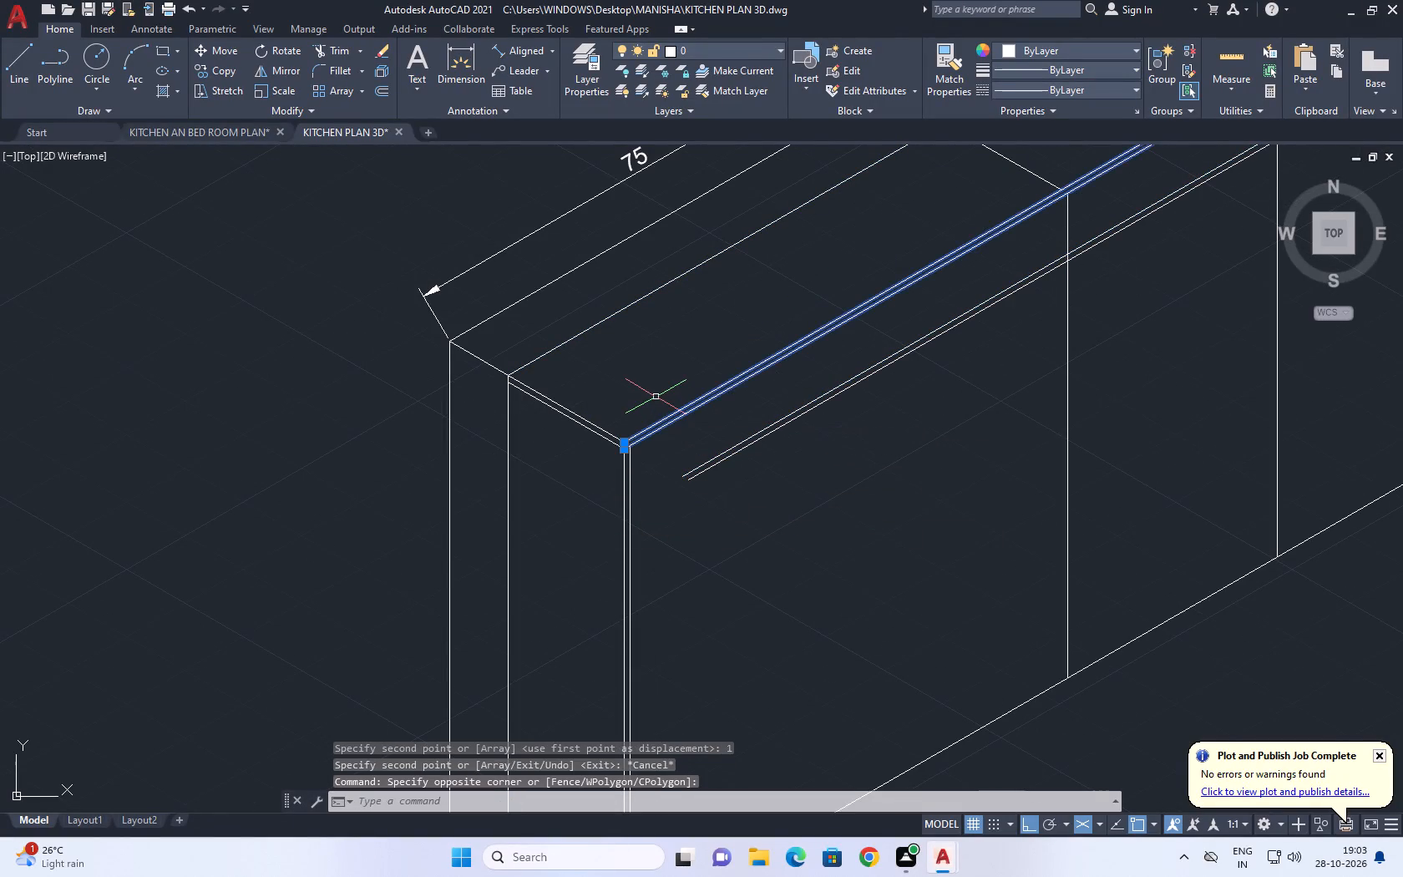
pyautogui.press('Delete')
# Fillet both new front edge lines with the two near-end side edge lines at radius 0 to close the corner.
pyautogui.moveTo(696, 447); pyautogui.dragTo(664, 486, button='middle')
pyautogui.write('F')
pyautogui.press('space')
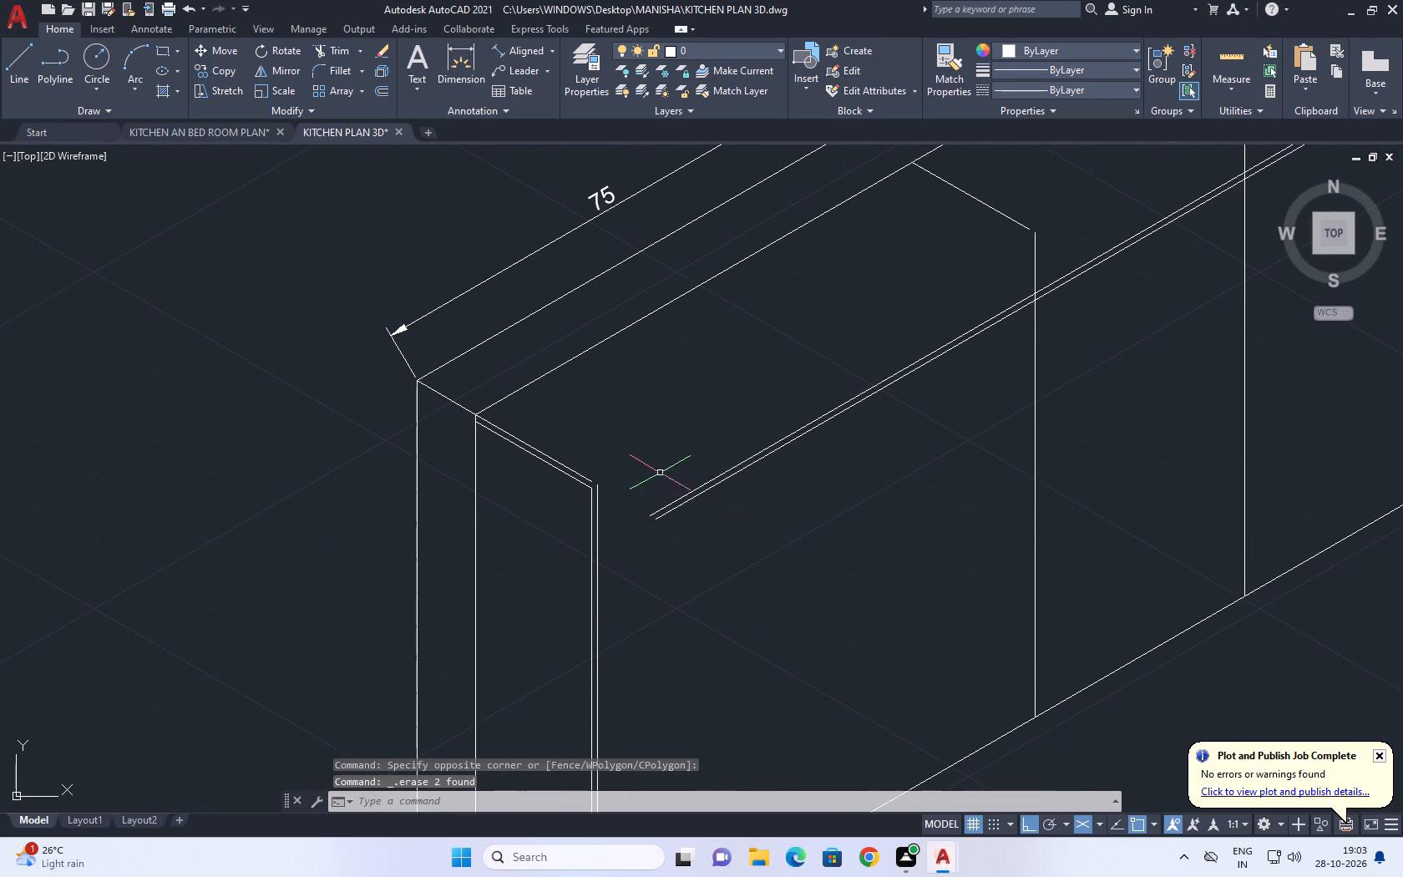
pyautogui.click(658, 507)
pyautogui.click(660, 509)
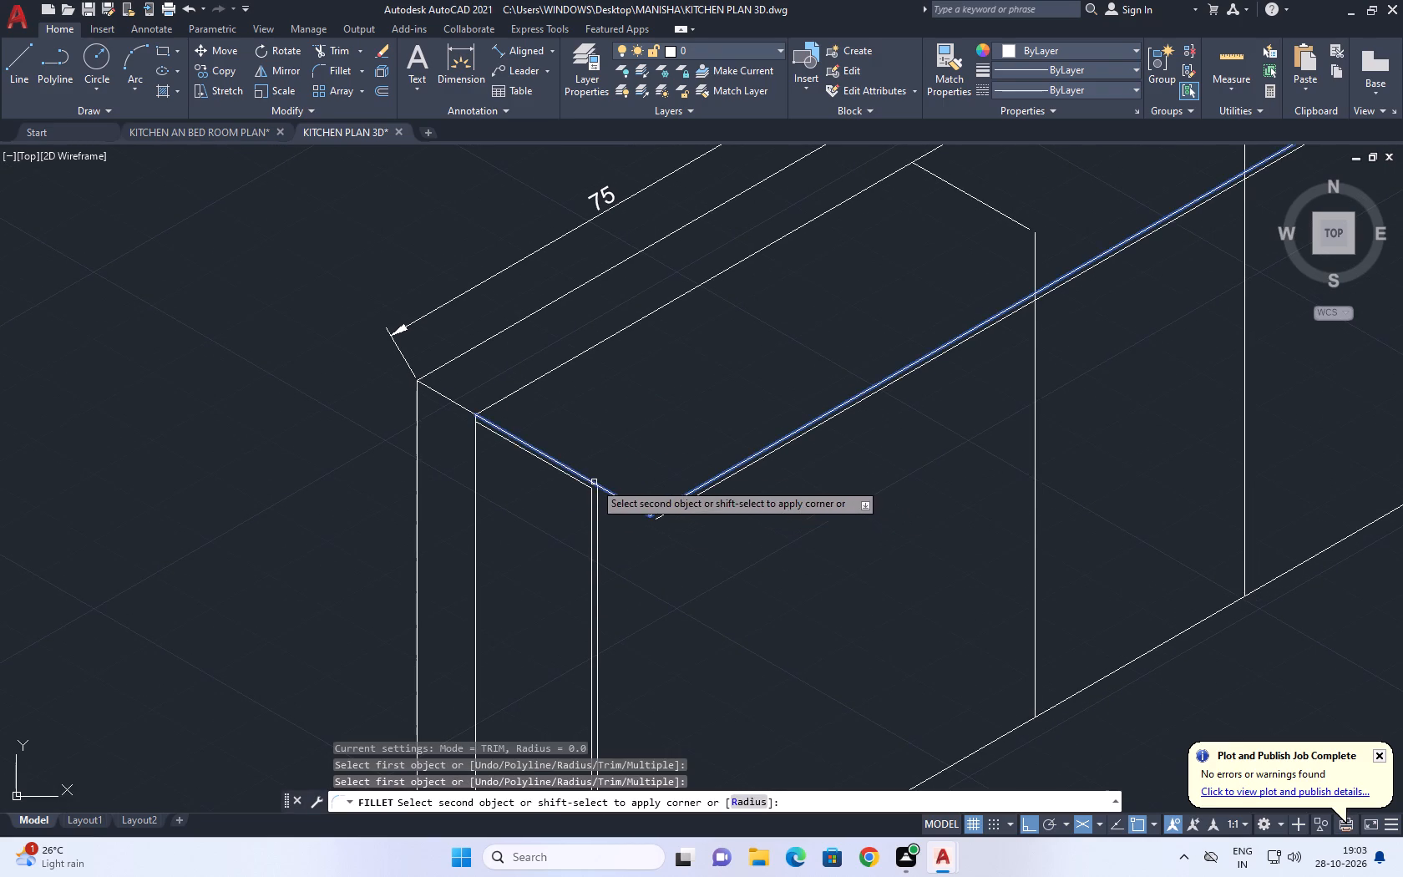
pyautogui.click(593, 482)
pyautogui.press('space')
pyautogui.click(662, 518)
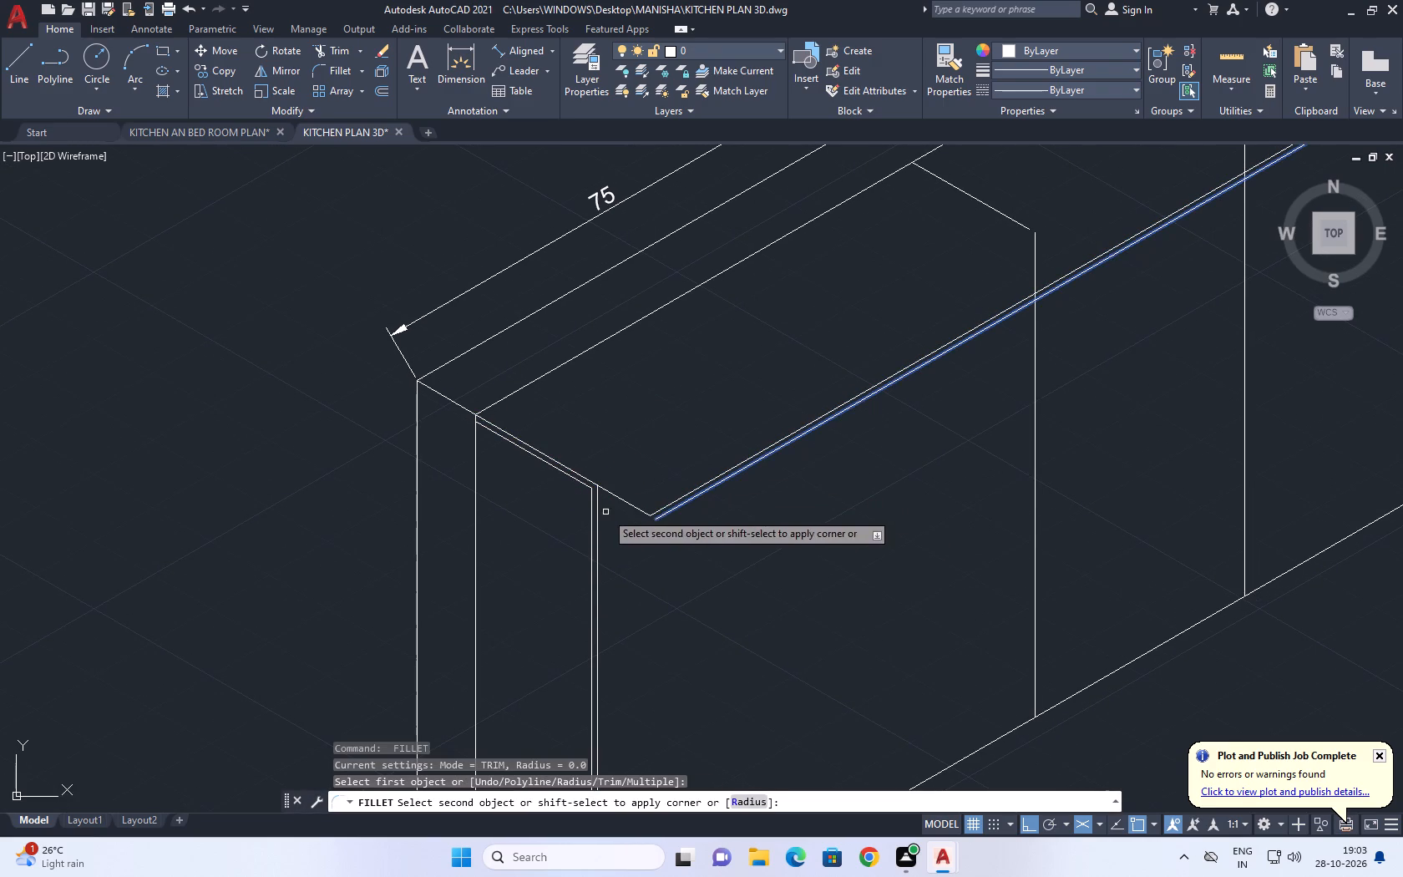
pyautogui.click(590, 489)
pyautogui.press('space')
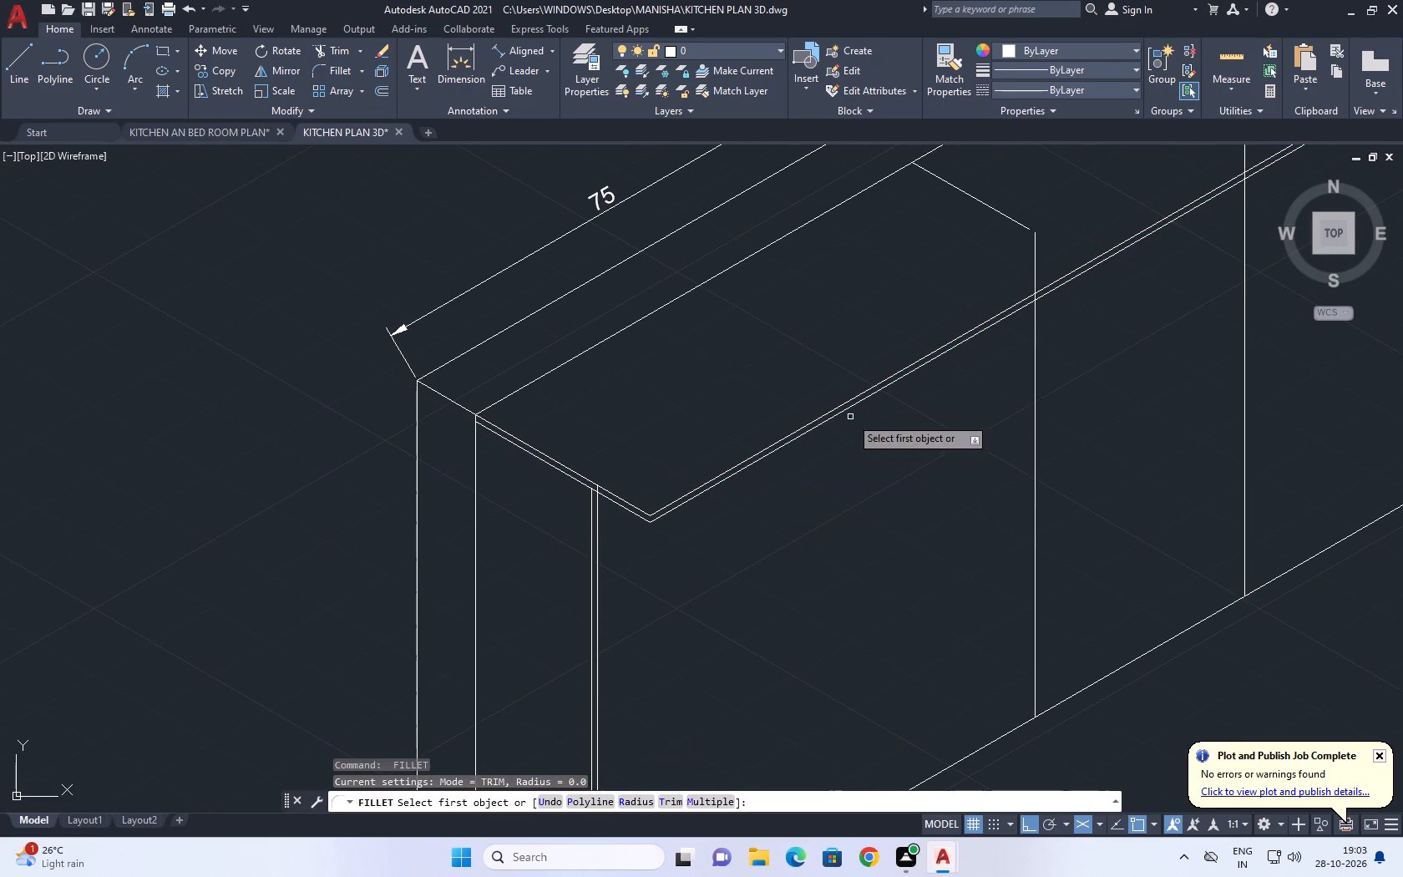
pyautogui.moveTo(851, 416); pyautogui.dragTo(606, 576, button='middle')
pyautogui.scroll(-3, 580, 580)
pyautogui.scroll(2, 856, 447)
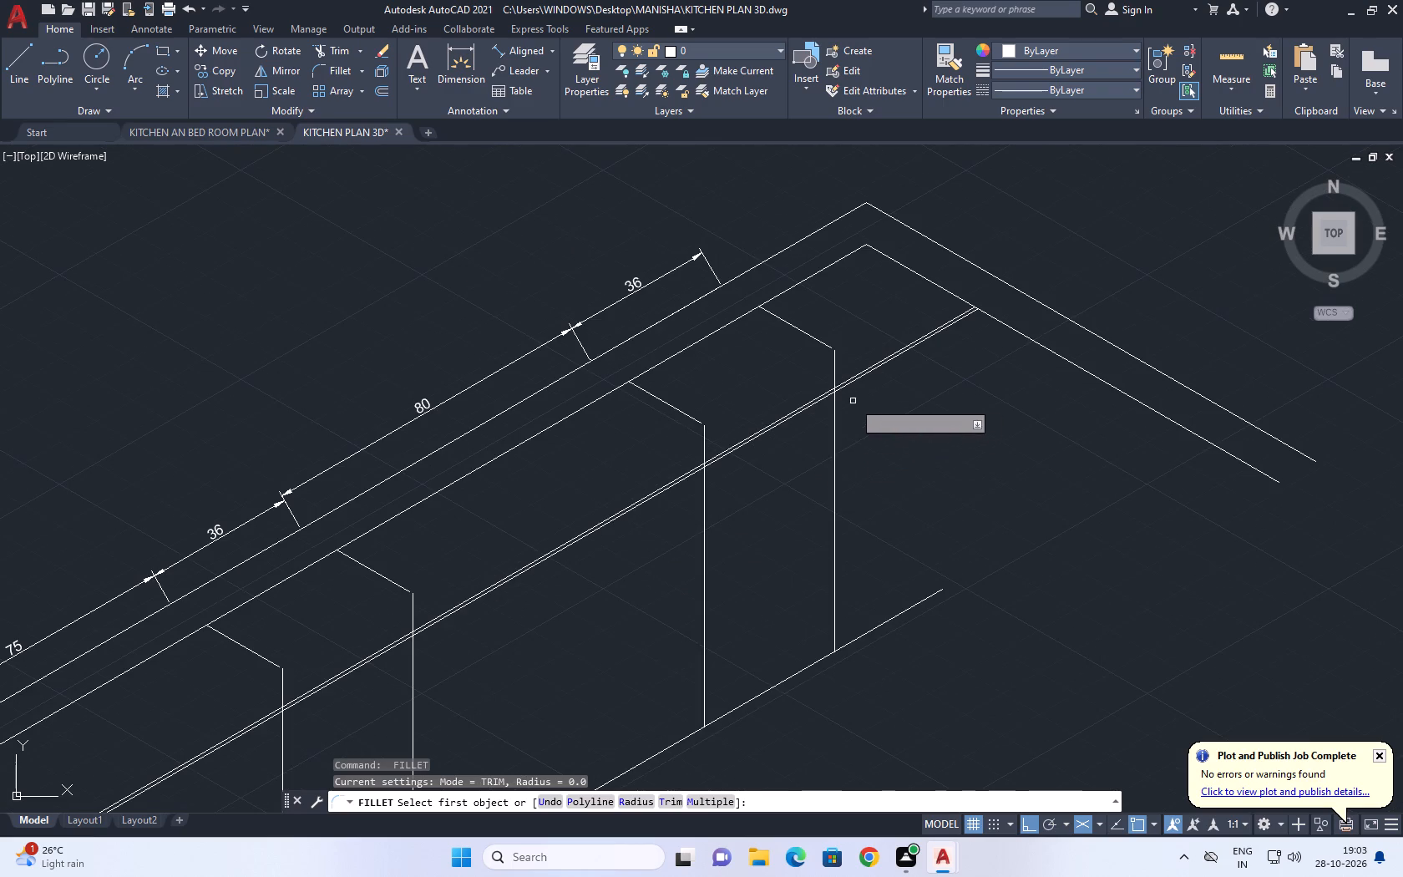
pyautogui.press('Escape')
# Erase the four short divider cross lines on the countertop.
pyautogui.moveTo(670, 446); pyautogui.dragTo(848, 340, button='middle')
pyautogui.scroll(1, 875, 342)
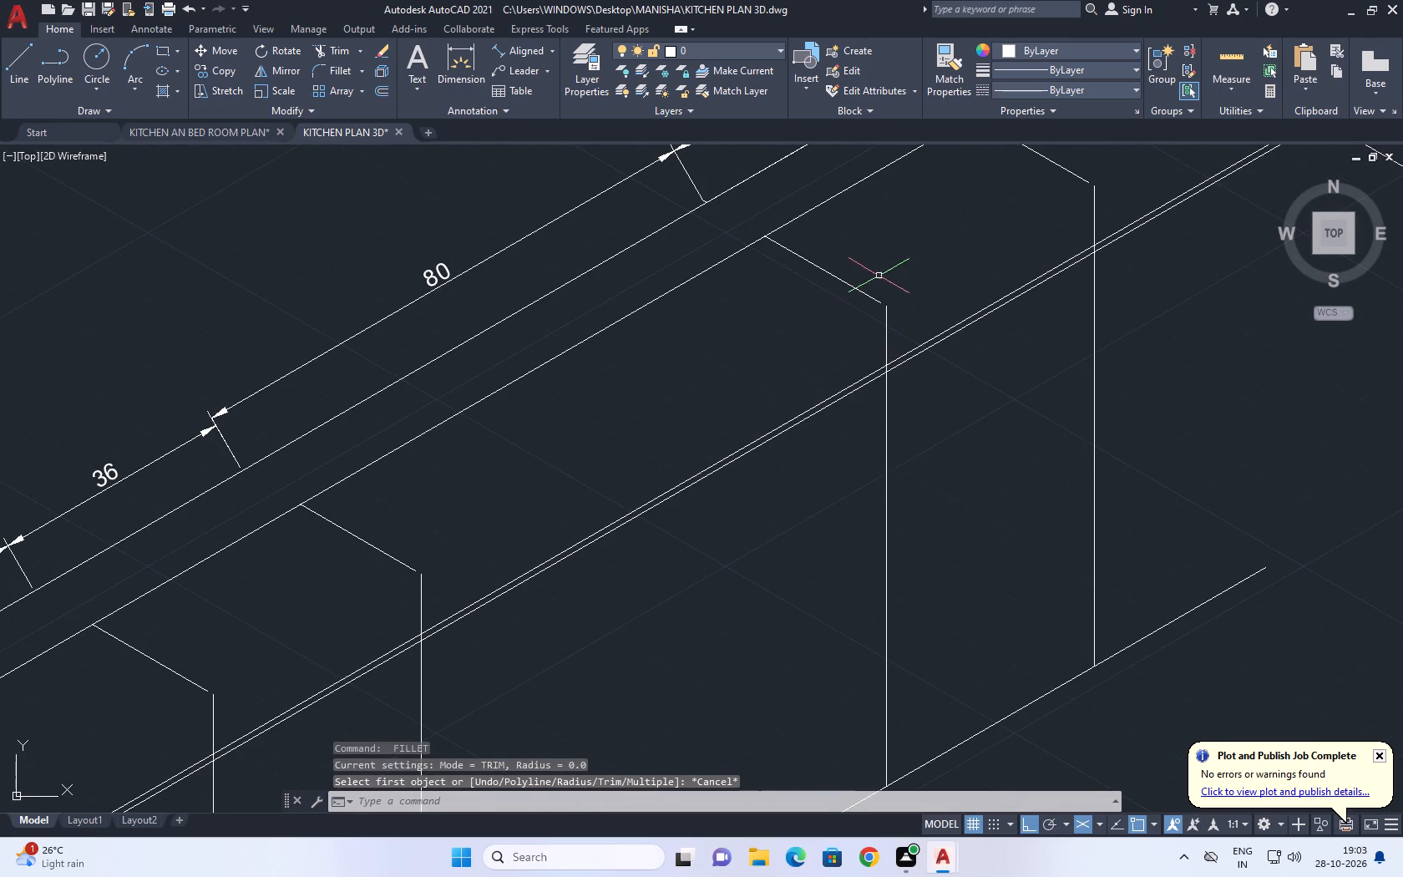
pyautogui.click(885, 273)
pyautogui.click(820, 339)
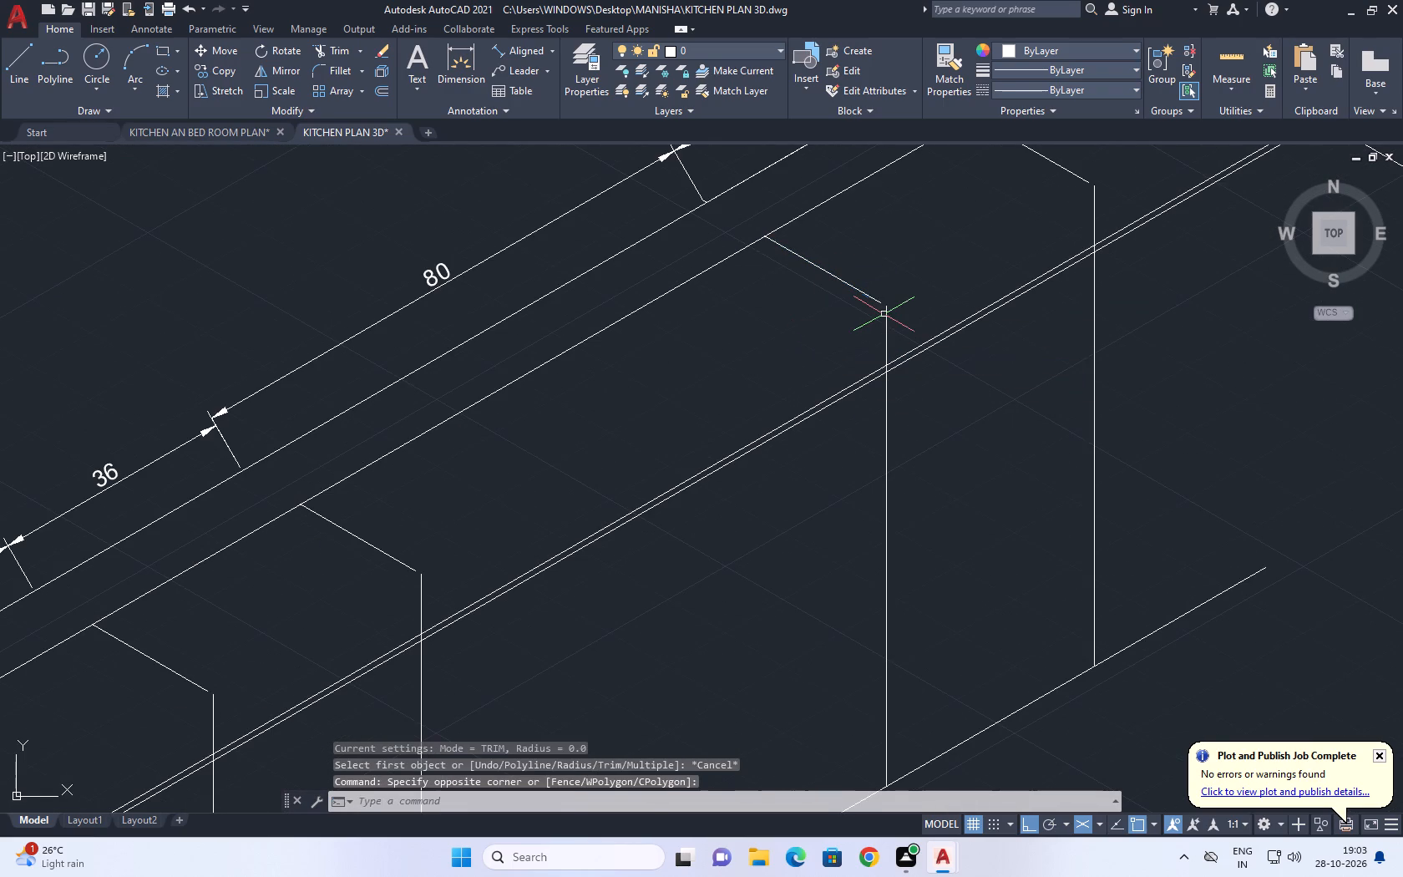
pyautogui.press('Escape')
pyautogui.click(874, 298)
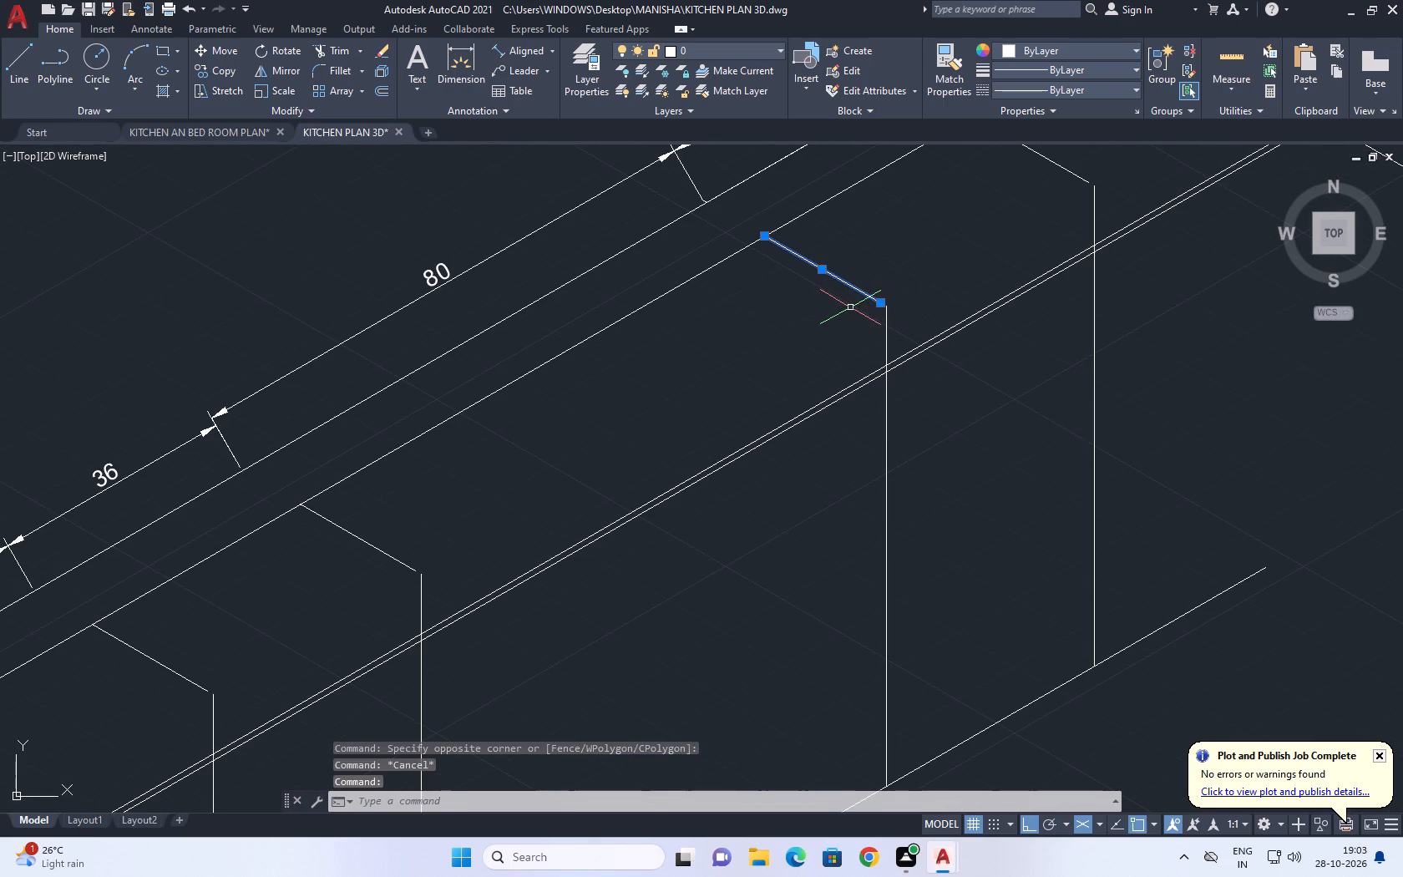
pyautogui.press('Delete')
pyautogui.moveTo(981, 253); pyautogui.dragTo(897, 398, button='middle')
pyautogui.click(935, 277)
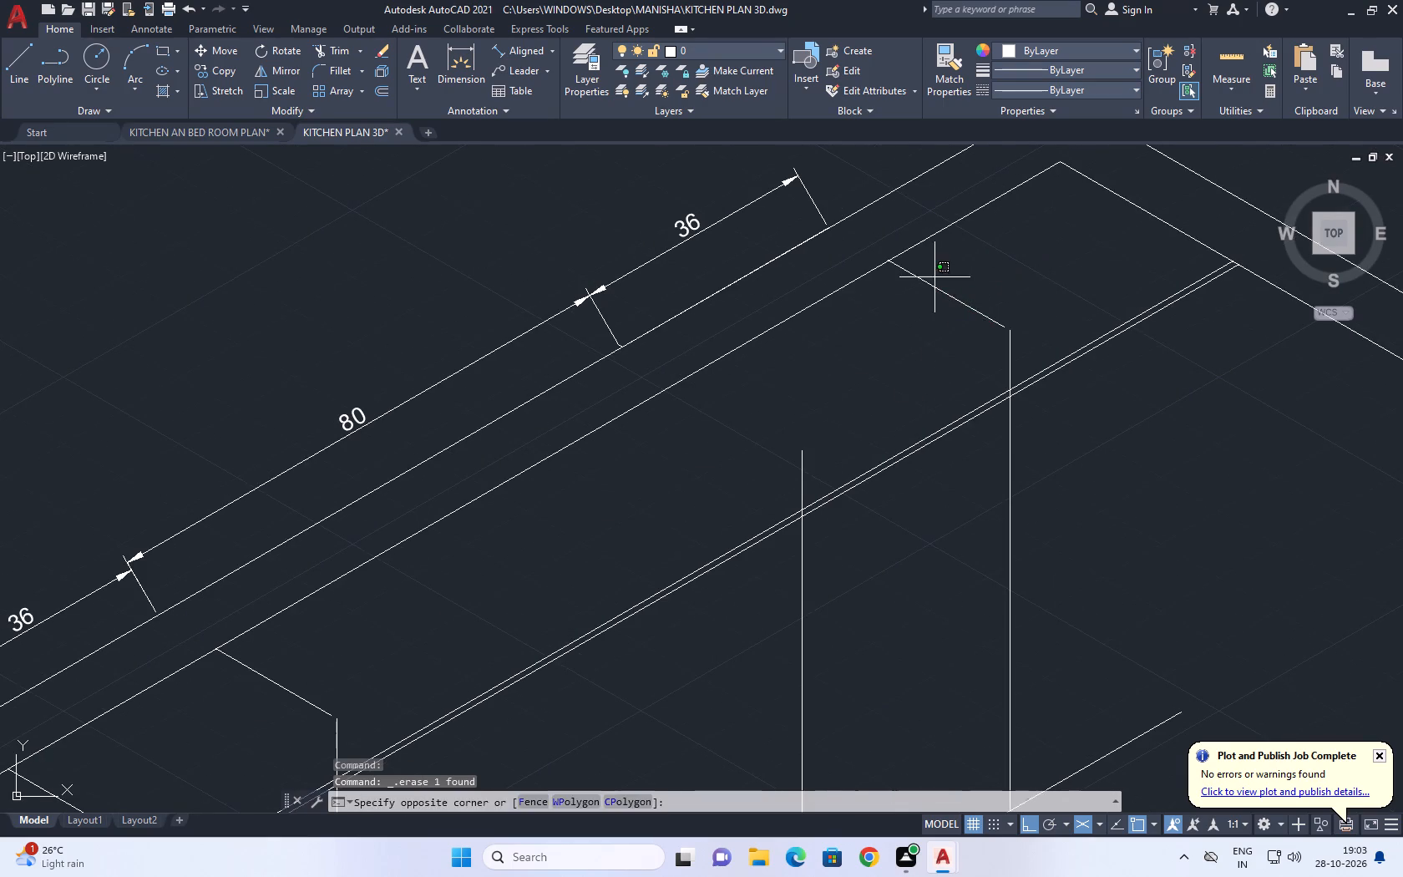
pyautogui.moveTo(907, 306); pyautogui.dragTo(904, 319)
pyautogui.press('Delete')
pyautogui.scroll(-5, 1013, 291)
pyautogui.scroll(4, 846, 403)
pyautogui.moveTo(961, 256); pyautogui.dragTo(903, 482, button='middle')
pyautogui.scroll(1, 955, 279)
pyautogui.click(1036, 215)
pyautogui.click(992, 283)
pyautogui.moveTo(757, 436); pyautogui.dragTo(742, 449)
pyautogui.click(676, 508)
pyautogui.press('Delete')
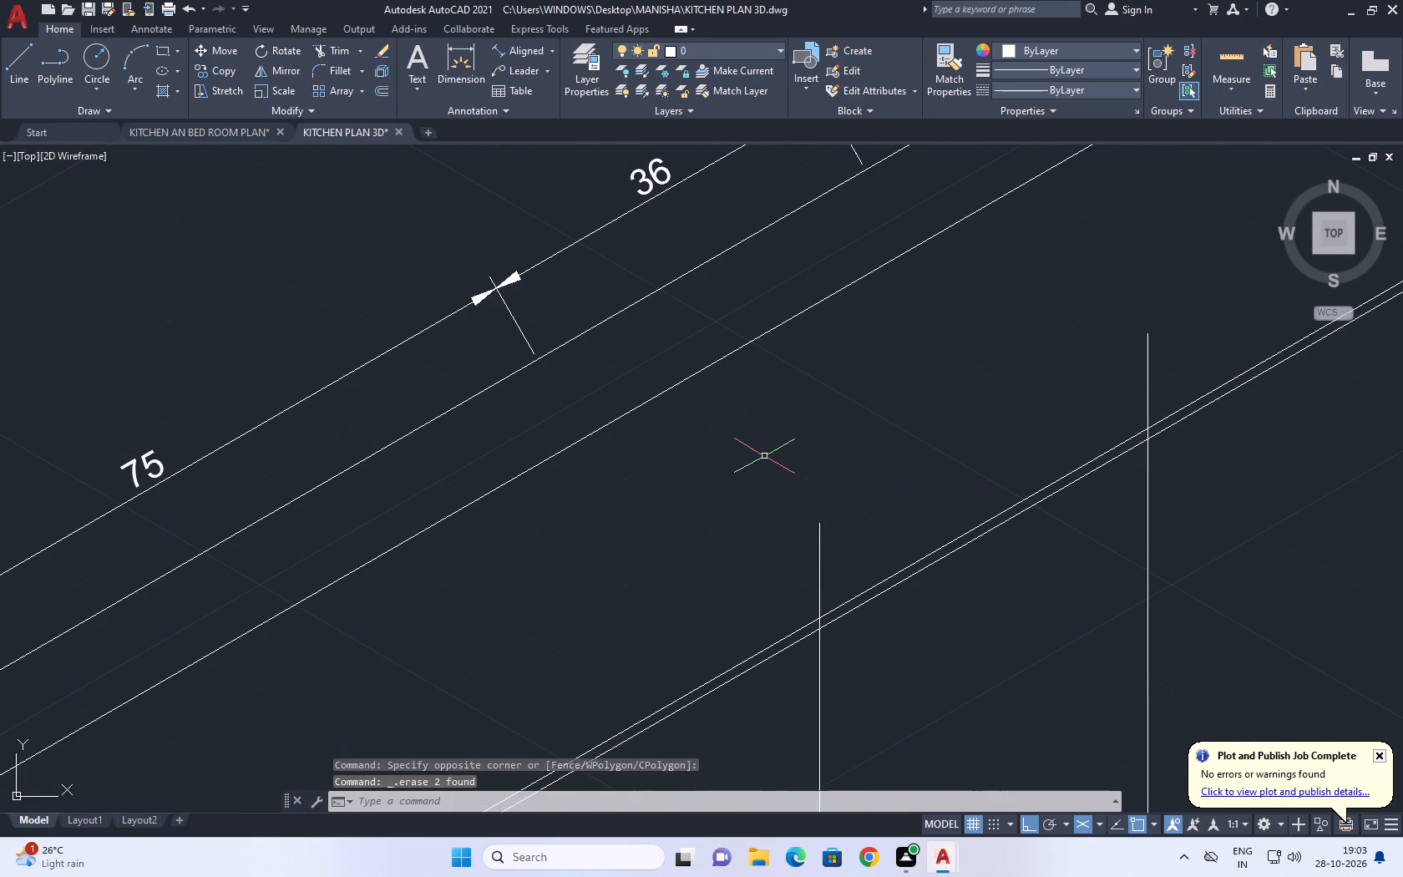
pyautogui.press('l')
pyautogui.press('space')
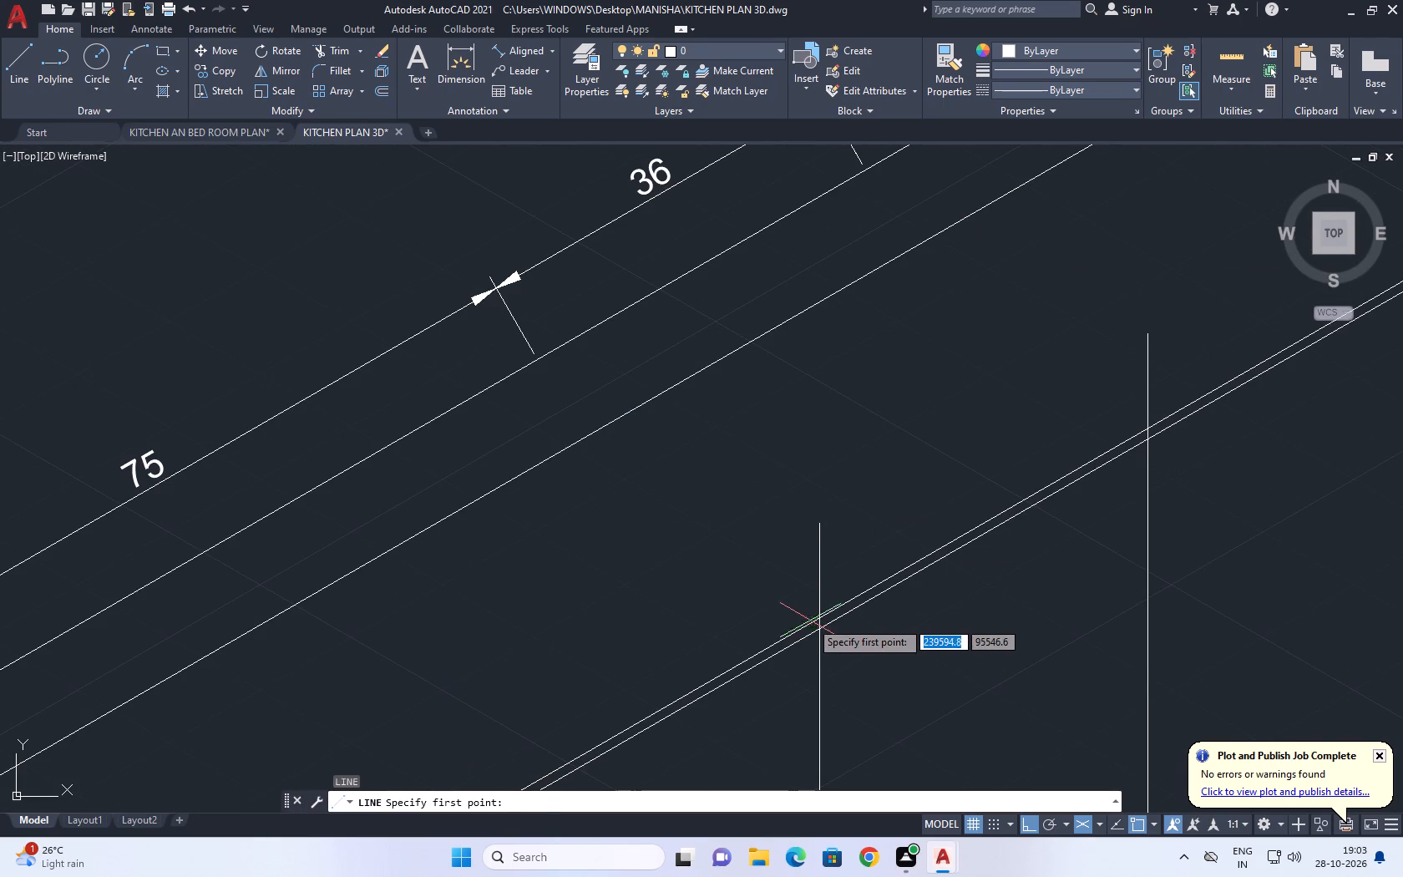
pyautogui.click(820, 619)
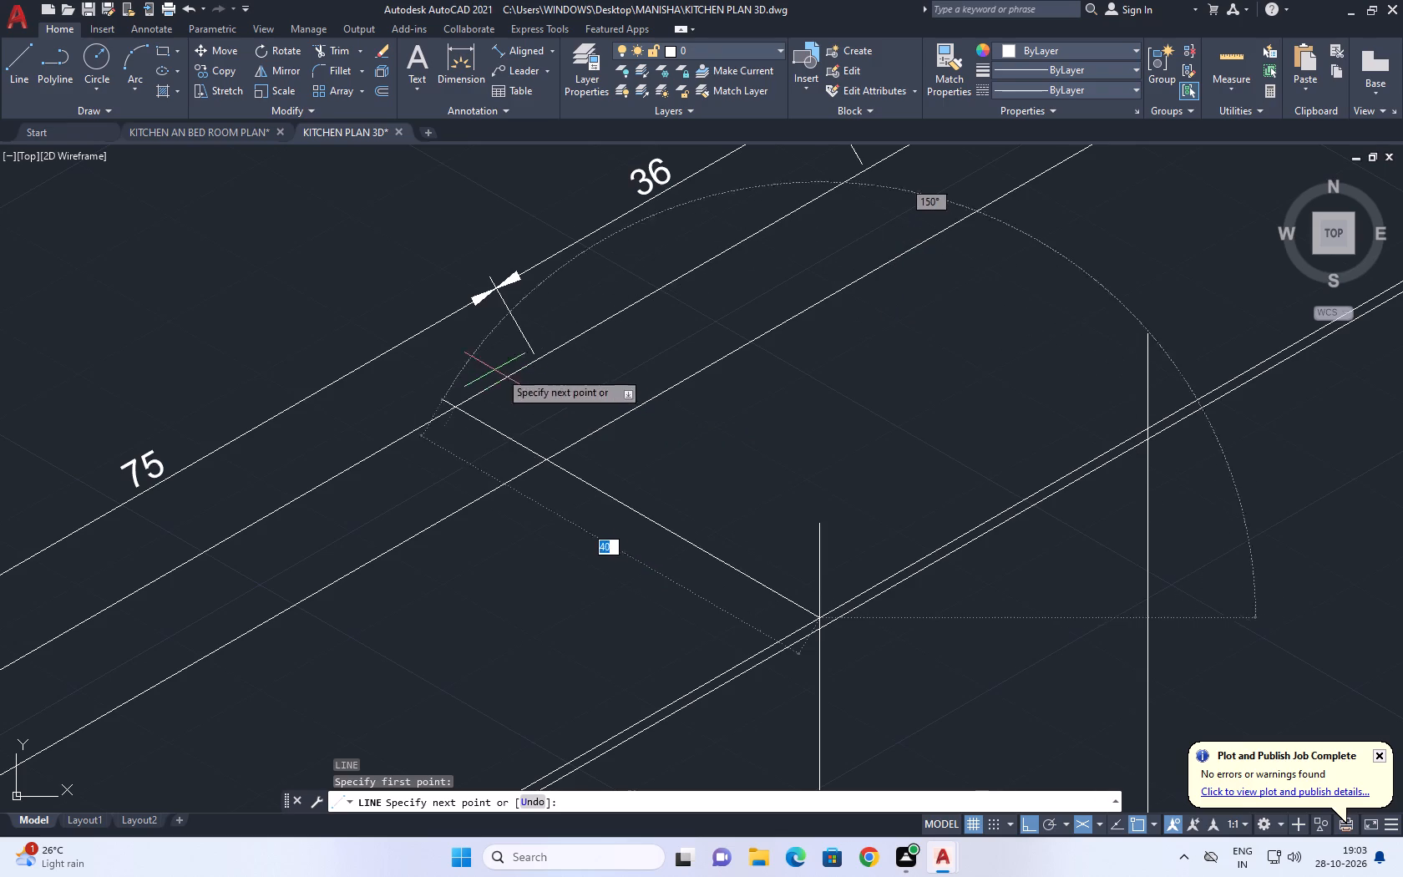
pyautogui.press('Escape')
# Erase the four vertical divider lines on the counter's front face.
pyautogui.scroll(-3, 681, 339)
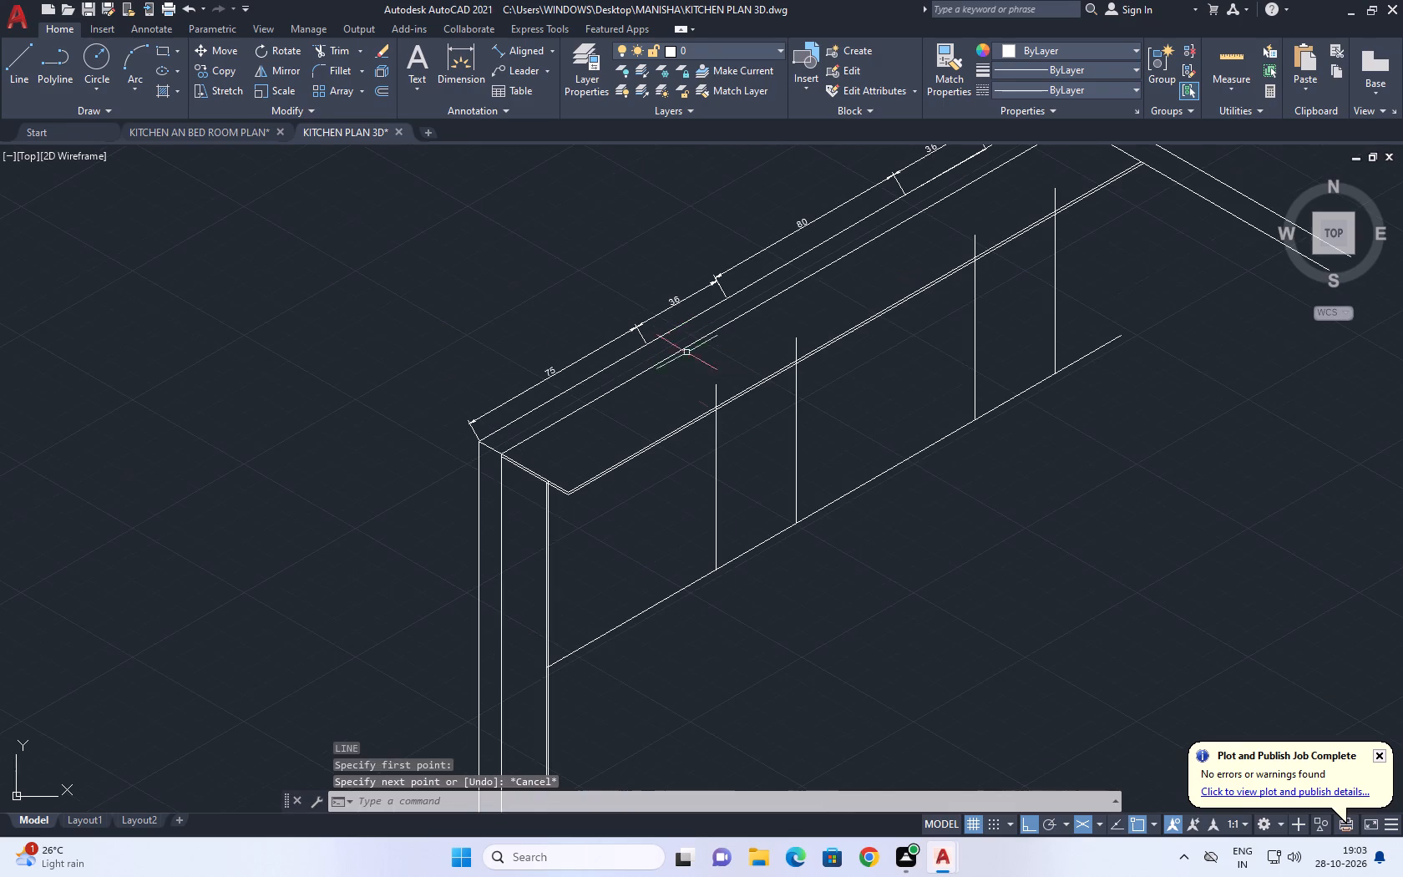
pyautogui.moveTo(838, 451); pyautogui.dragTo(774, 461)
pyautogui.click(674, 499)
pyautogui.moveTo(1066, 282); pyautogui.dragTo(1057, 288)
pyautogui.click(965, 332)
pyautogui.press('Delete')
# Draw a cross line from the outer wall line, where the 75 and 36 dimensions meet, past the new front edges.
pyautogui.scroll(1, 807, 356)
pyautogui.moveTo(807, 356); pyautogui.dragTo(824, 384, button='middle')
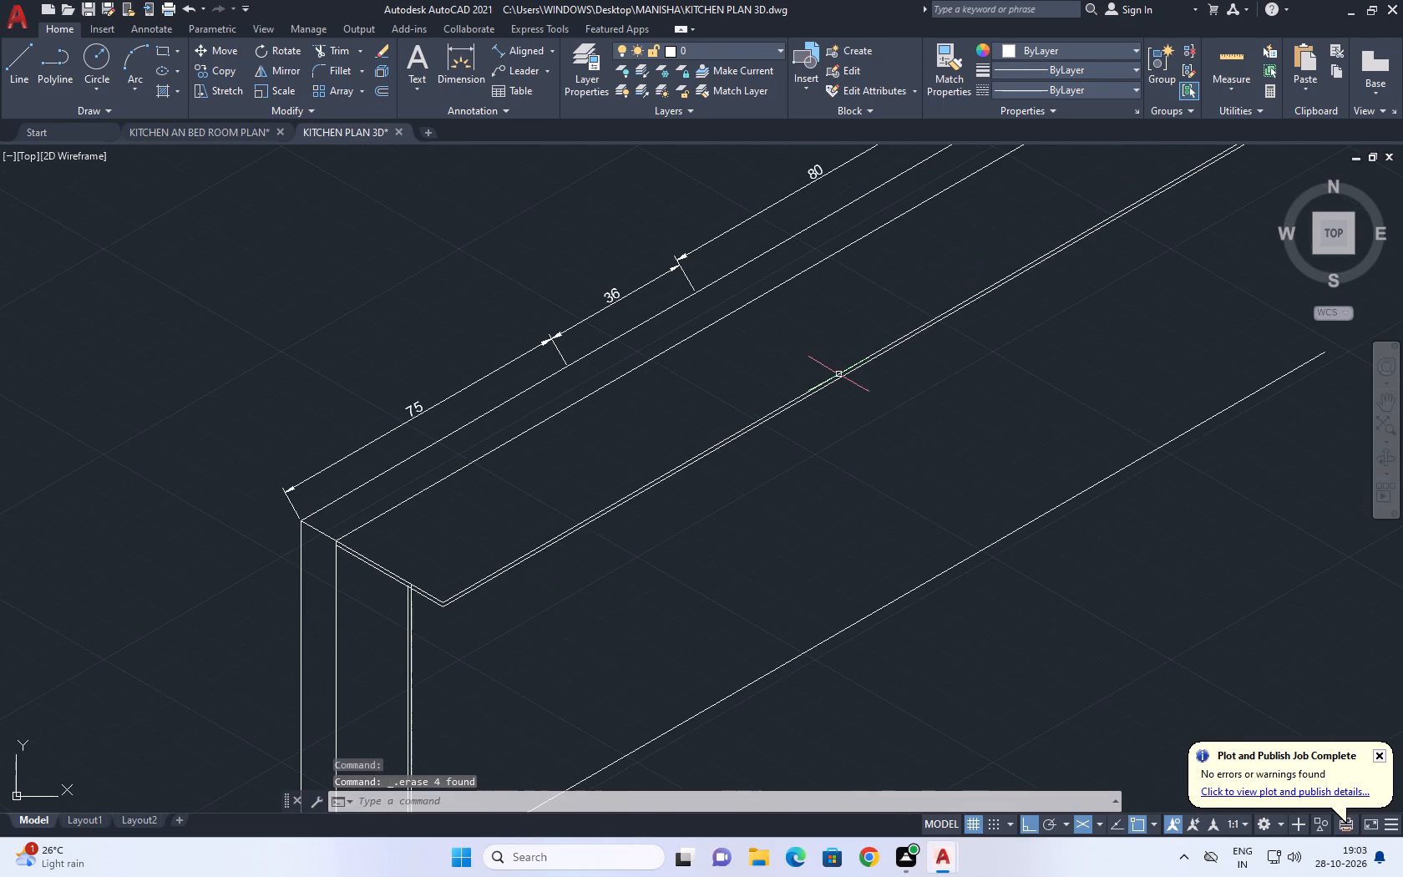
pyautogui.press('l')
pyautogui.press('space')
pyautogui.scroll(2, 565, 375)
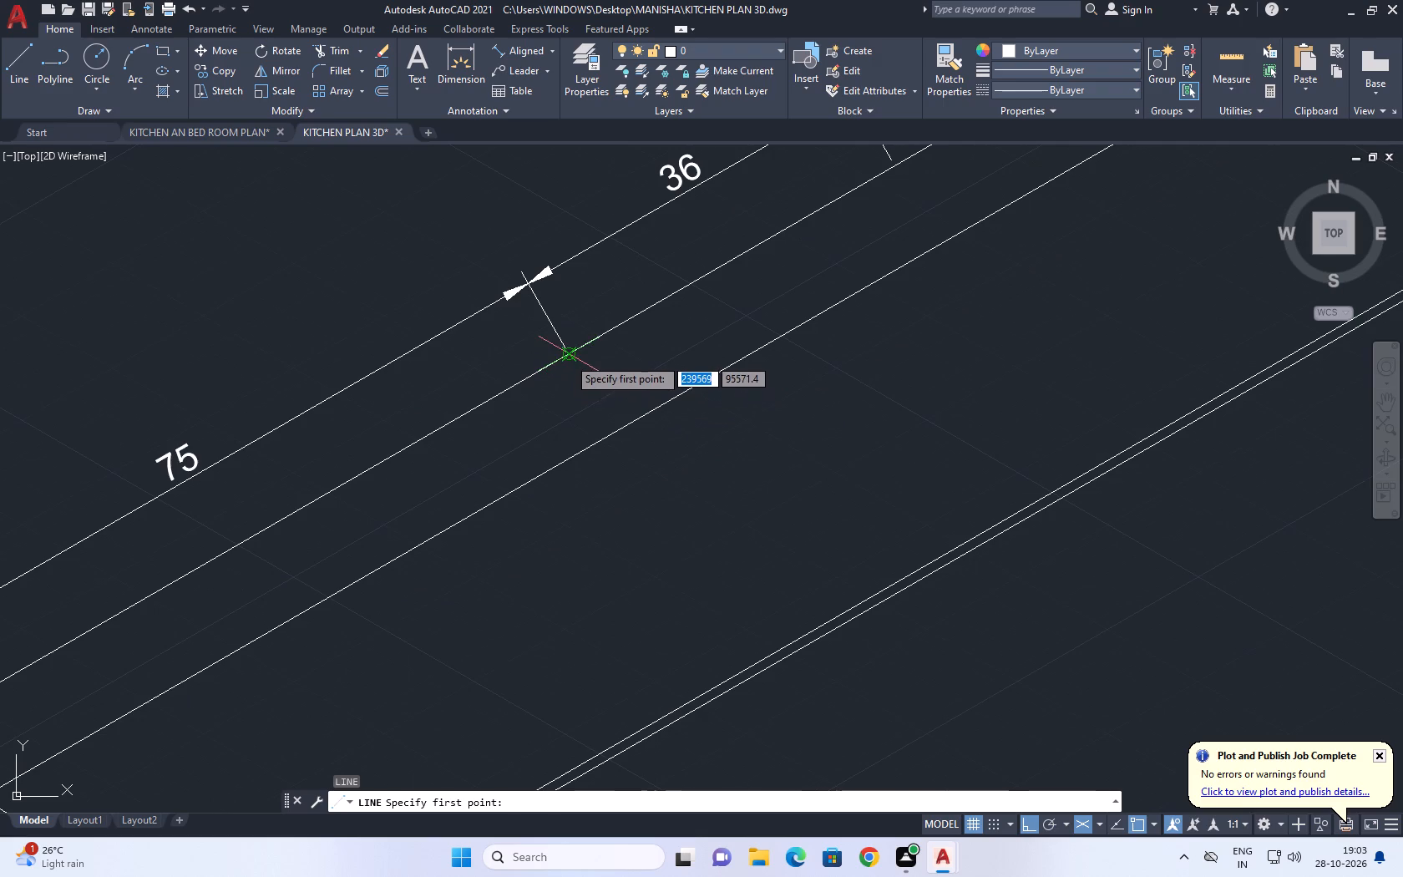
pyautogui.click(567, 353)
pyautogui.scroll(-2, 704, 443)
pyautogui.click(849, 537)
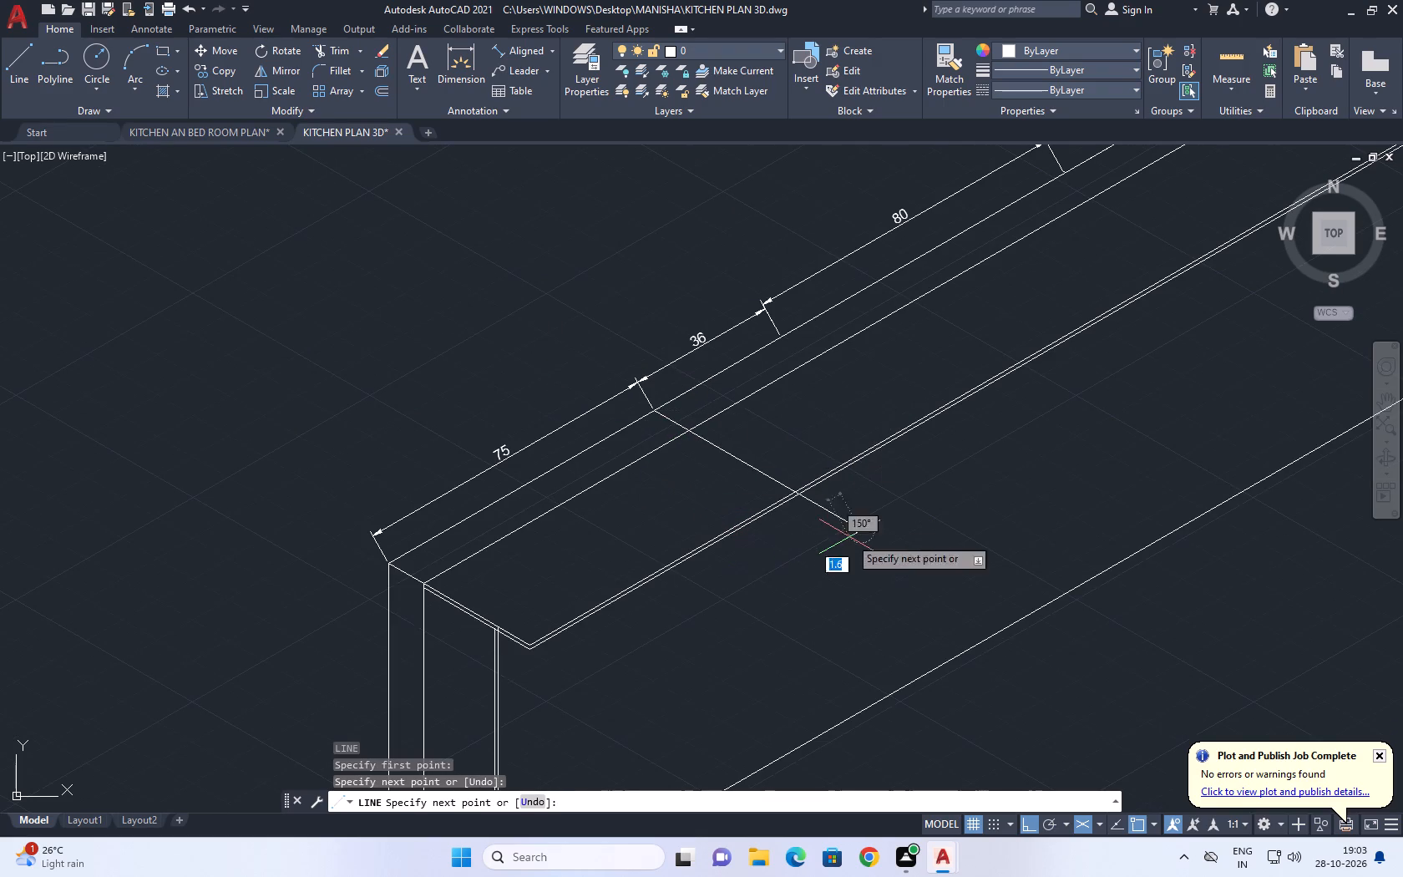
pyautogui.moveTo(849, 543); pyautogui.dragTo(823, 393, button='middle')
pyautogui.press('space')
# Draw two more cross lines past the front edges, starting from both ends of the 80 dimension on the outer wall line.
pyautogui.moveTo(818, 307); pyautogui.dragTo(727, 420, button='middle')
pyautogui.press('space')
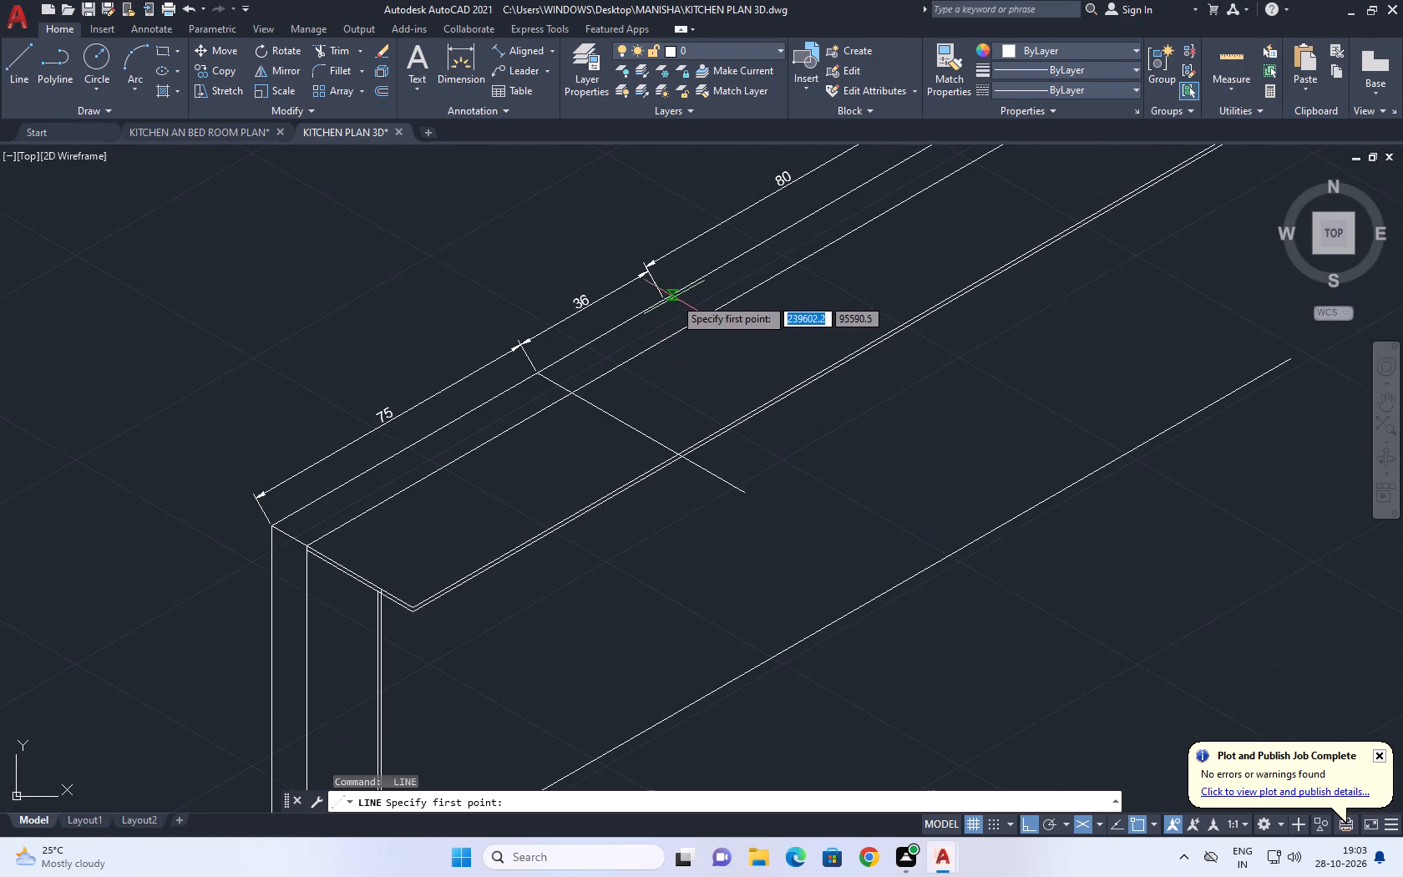
pyautogui.click(664, 298)
pyautogui.click(882, 485)
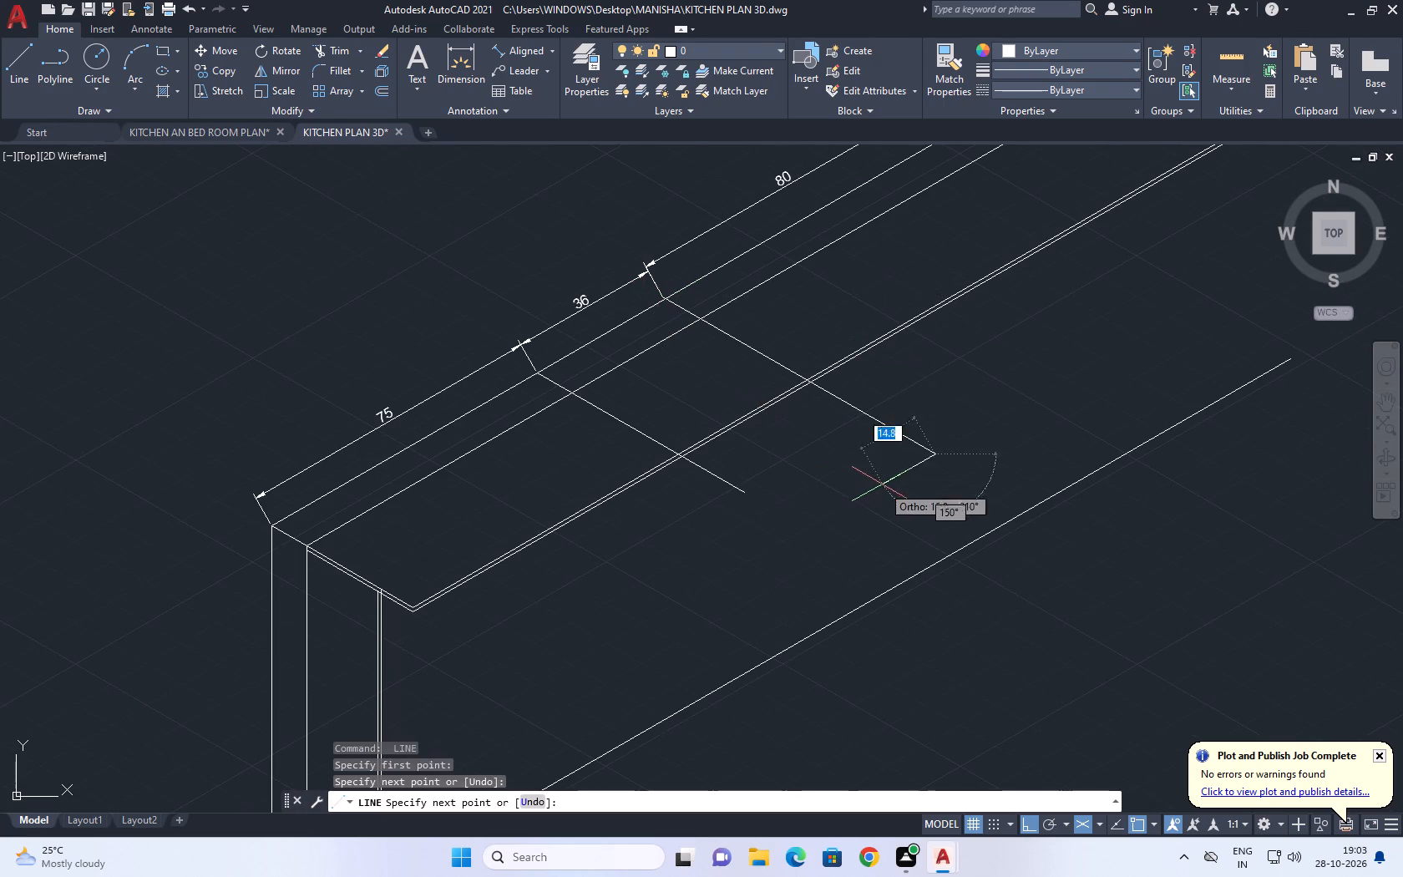
pyautogui.press('space')
pyautogui.moveTo(844, 357); pyautogui.dragTo(765, 469, button='middle')
pyautogui.press('space')
pyautogui.moveTo(864, 242); pyautogui.dragTo(877, 258)
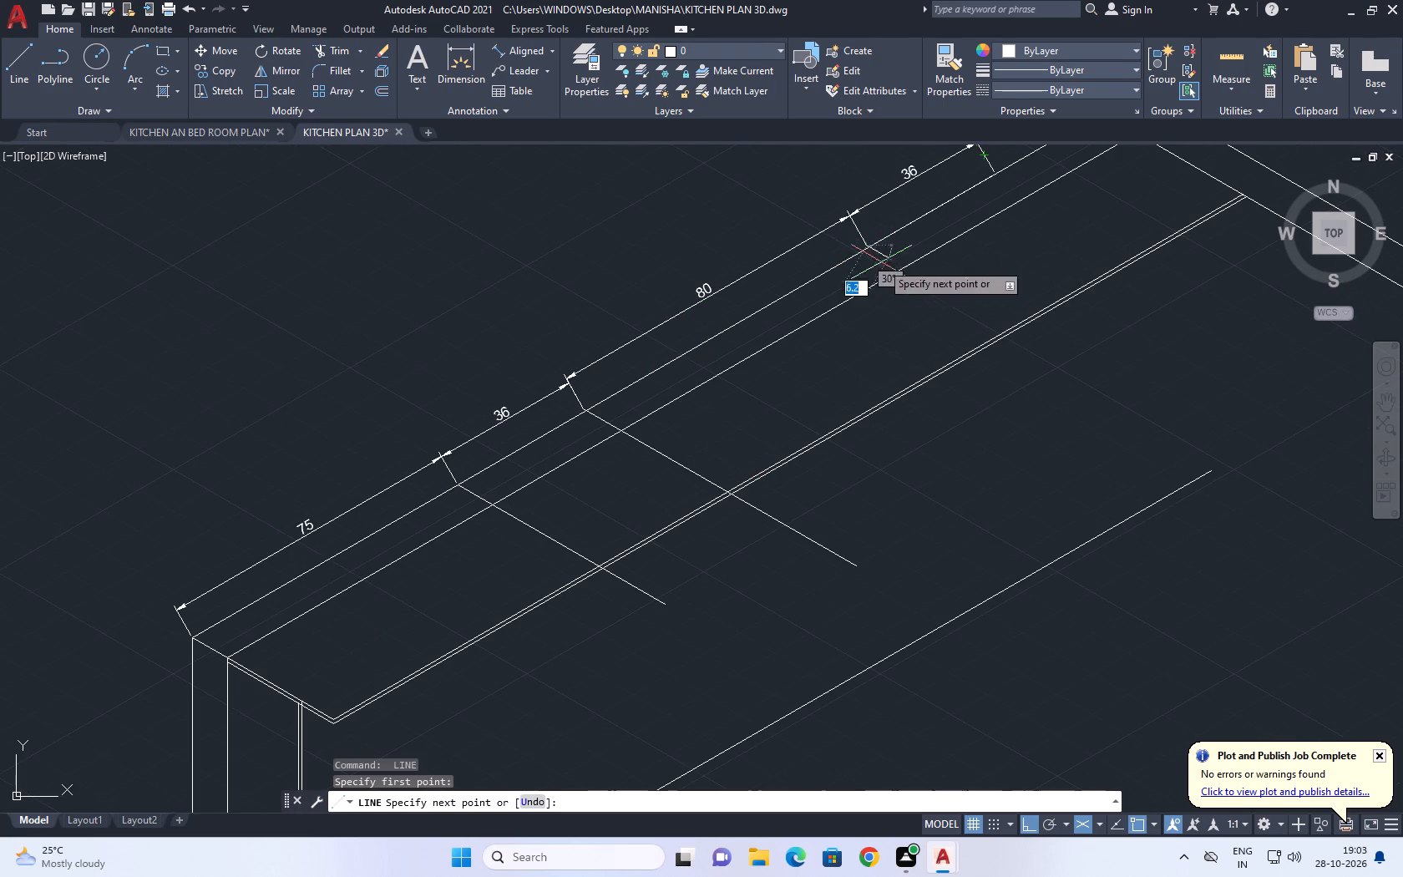
pyautogui.click(1033, 444)
pyautogui.press('space')
# Draw a fourth cross line from the outer wall line, at the far end of the second 36 dimension, past the front edges.
pyautogui.moveTo(917, 341); pyautogui.dragTo(771, 428, button='middle')
pyautogui.press('space')
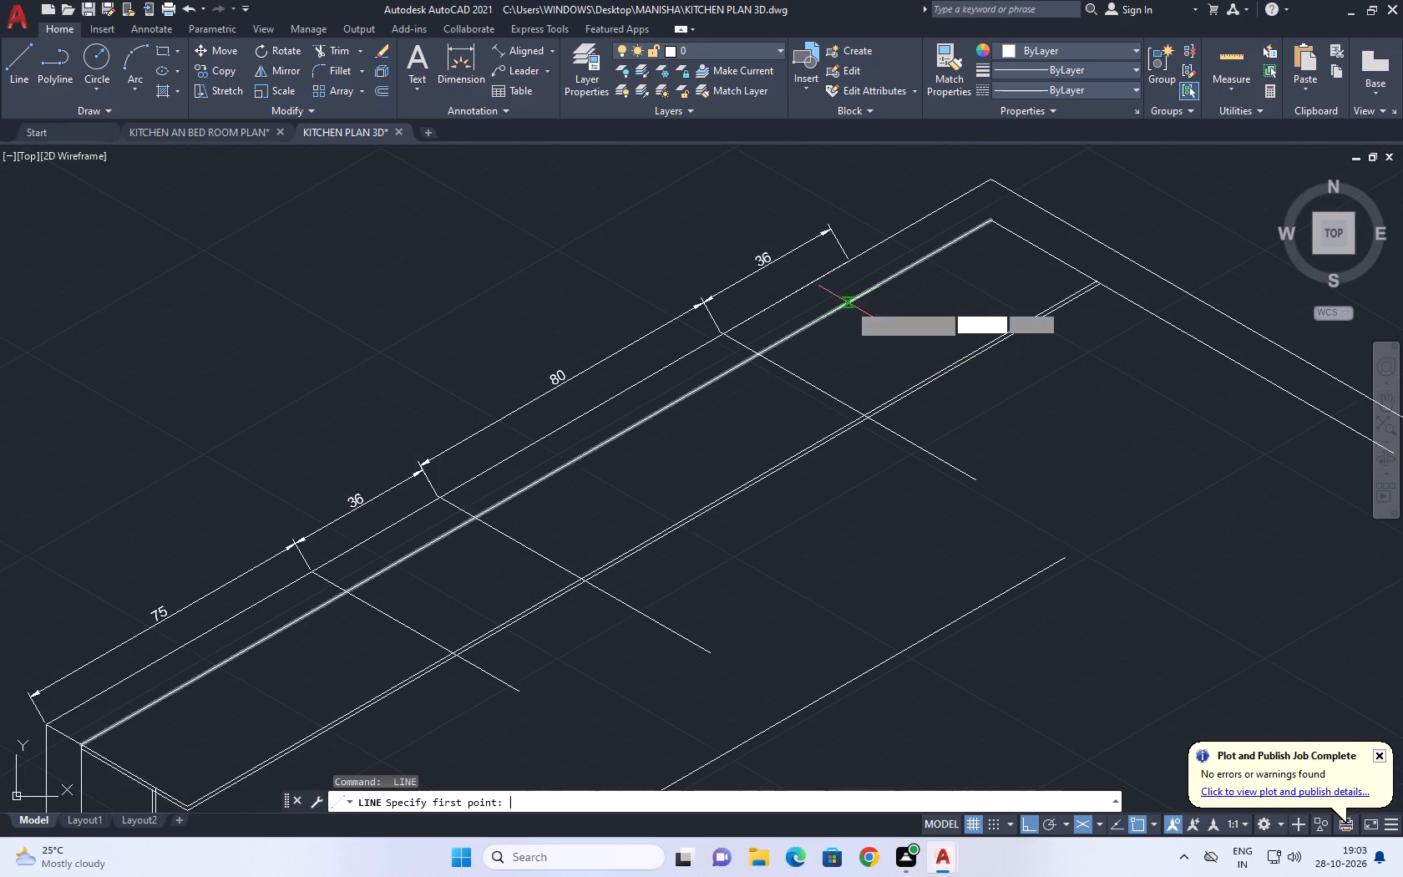
pyautogui.click(843, 258)
pyautogui.click(995, 413)
pyautogui.press('space')
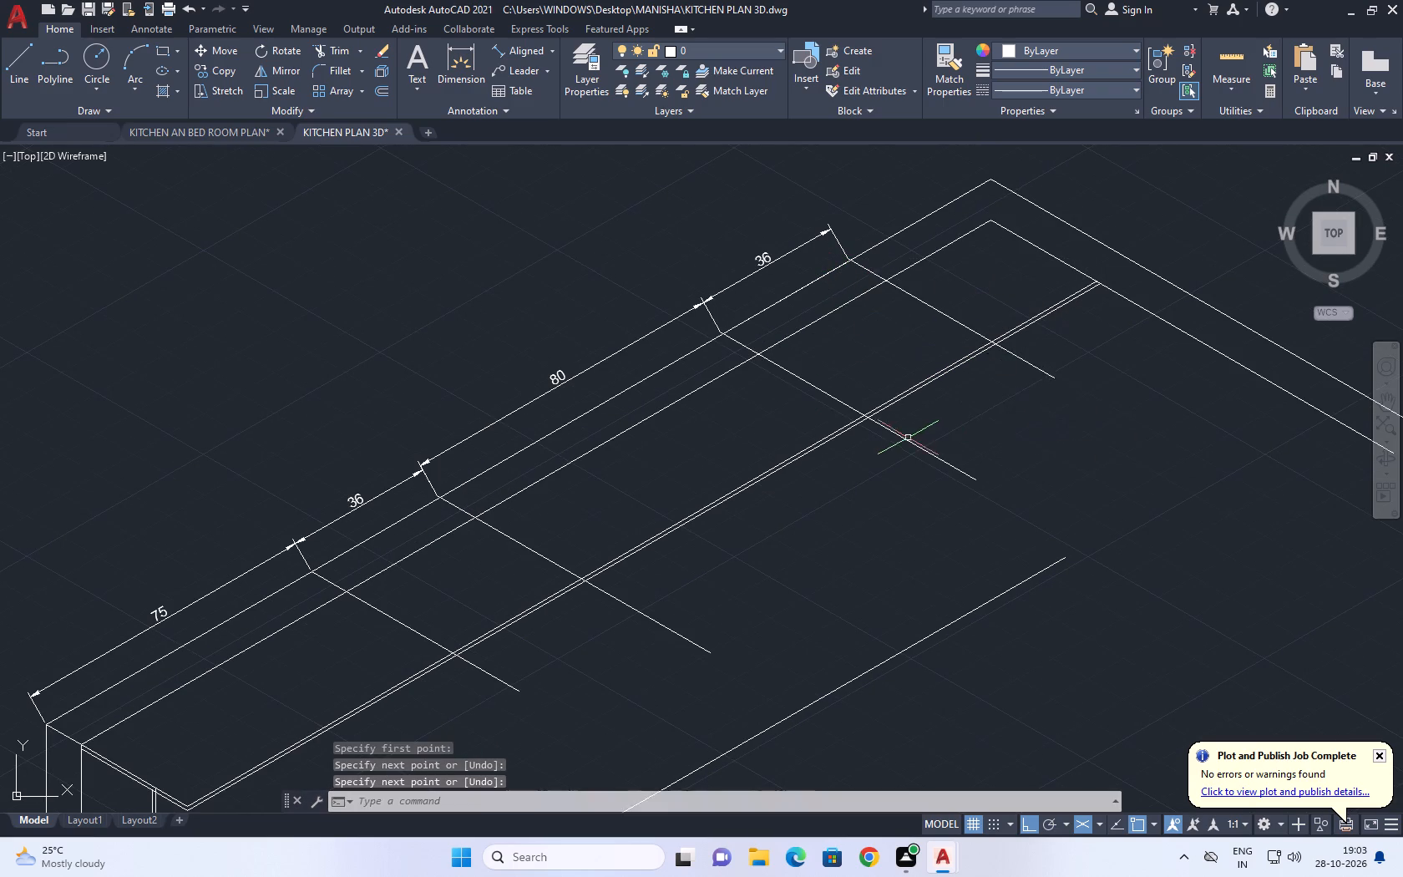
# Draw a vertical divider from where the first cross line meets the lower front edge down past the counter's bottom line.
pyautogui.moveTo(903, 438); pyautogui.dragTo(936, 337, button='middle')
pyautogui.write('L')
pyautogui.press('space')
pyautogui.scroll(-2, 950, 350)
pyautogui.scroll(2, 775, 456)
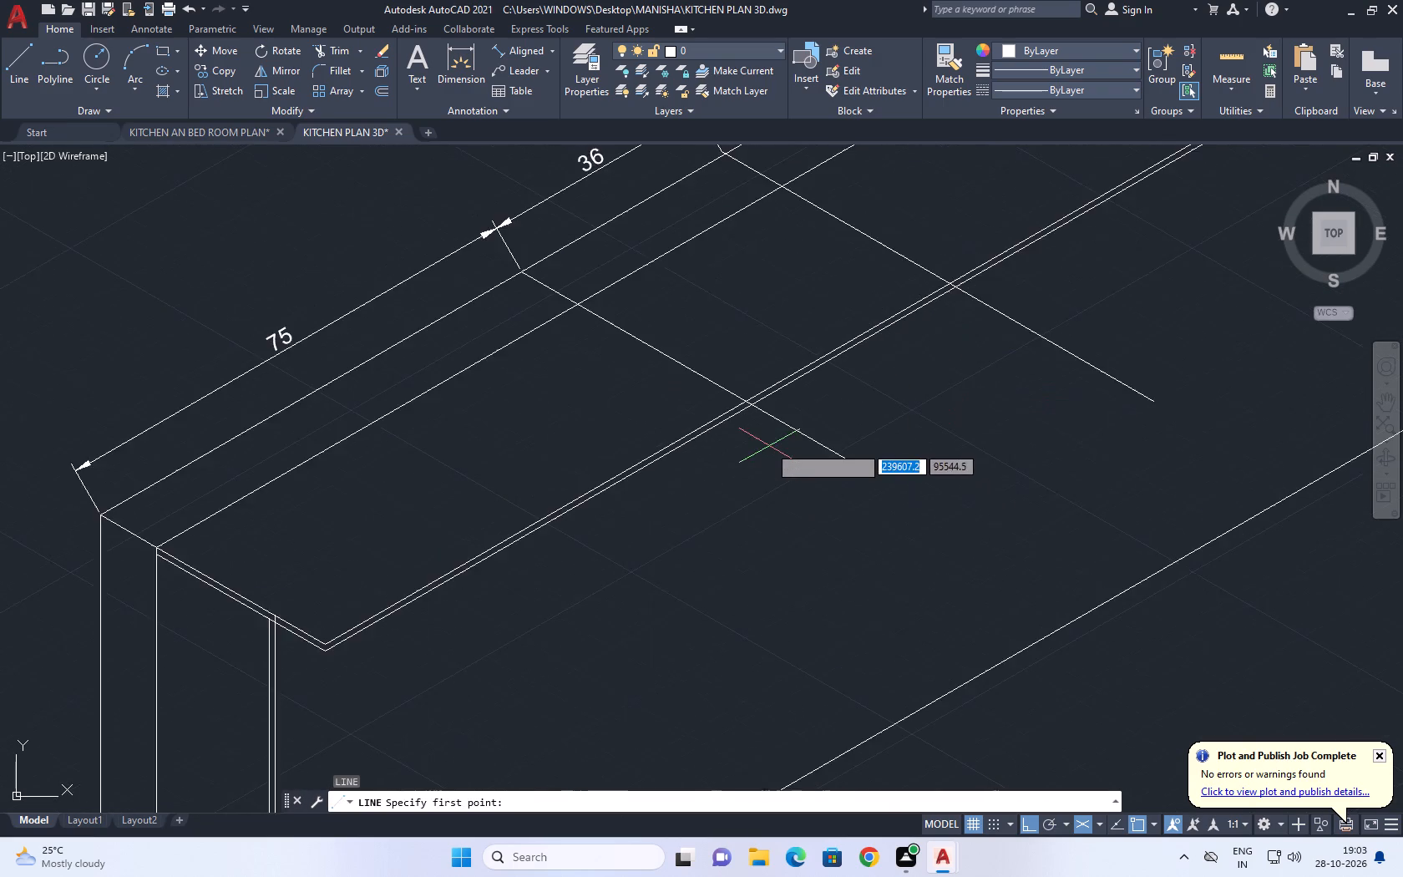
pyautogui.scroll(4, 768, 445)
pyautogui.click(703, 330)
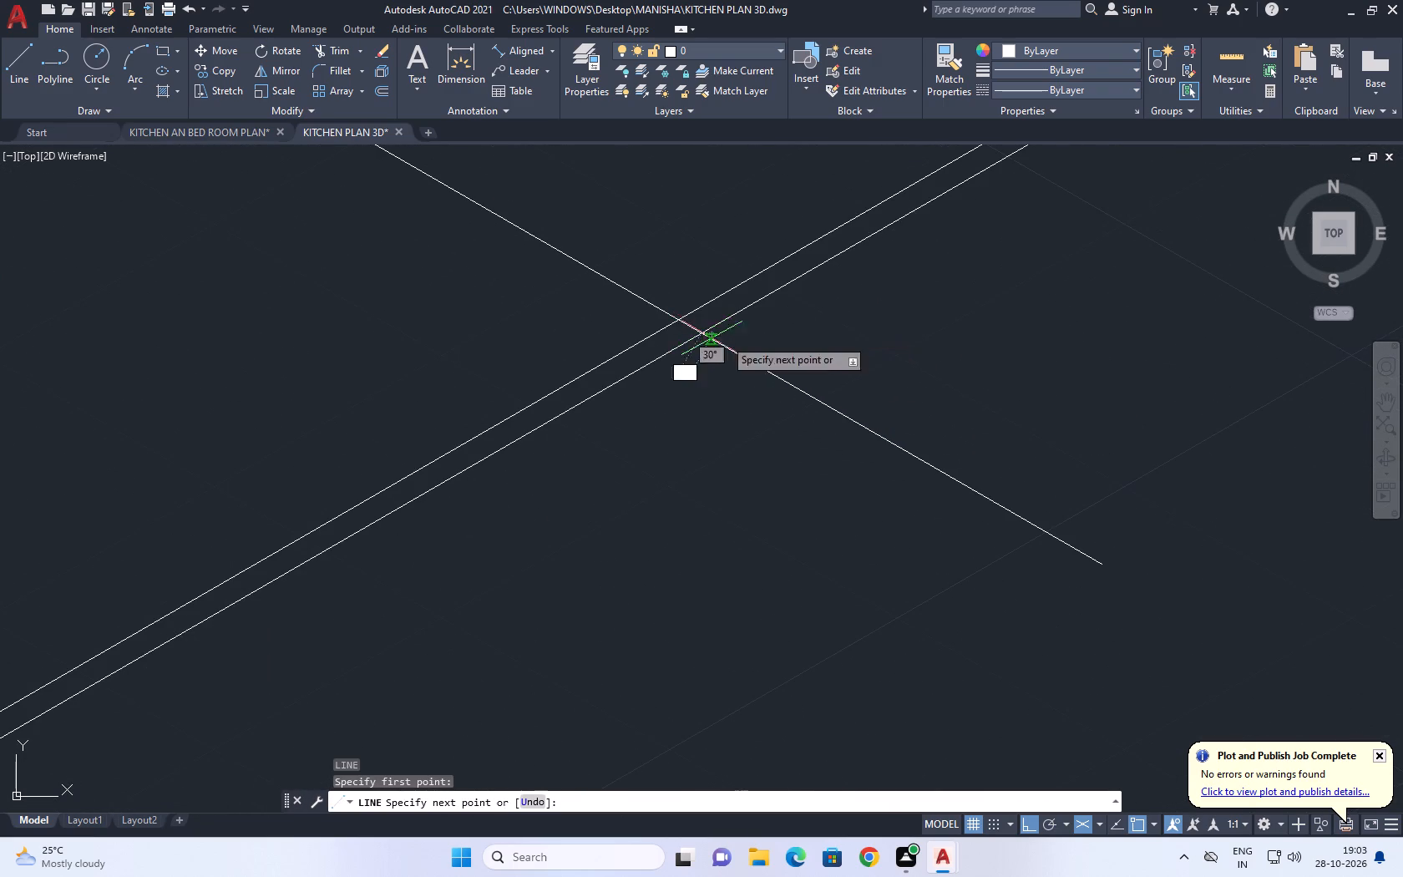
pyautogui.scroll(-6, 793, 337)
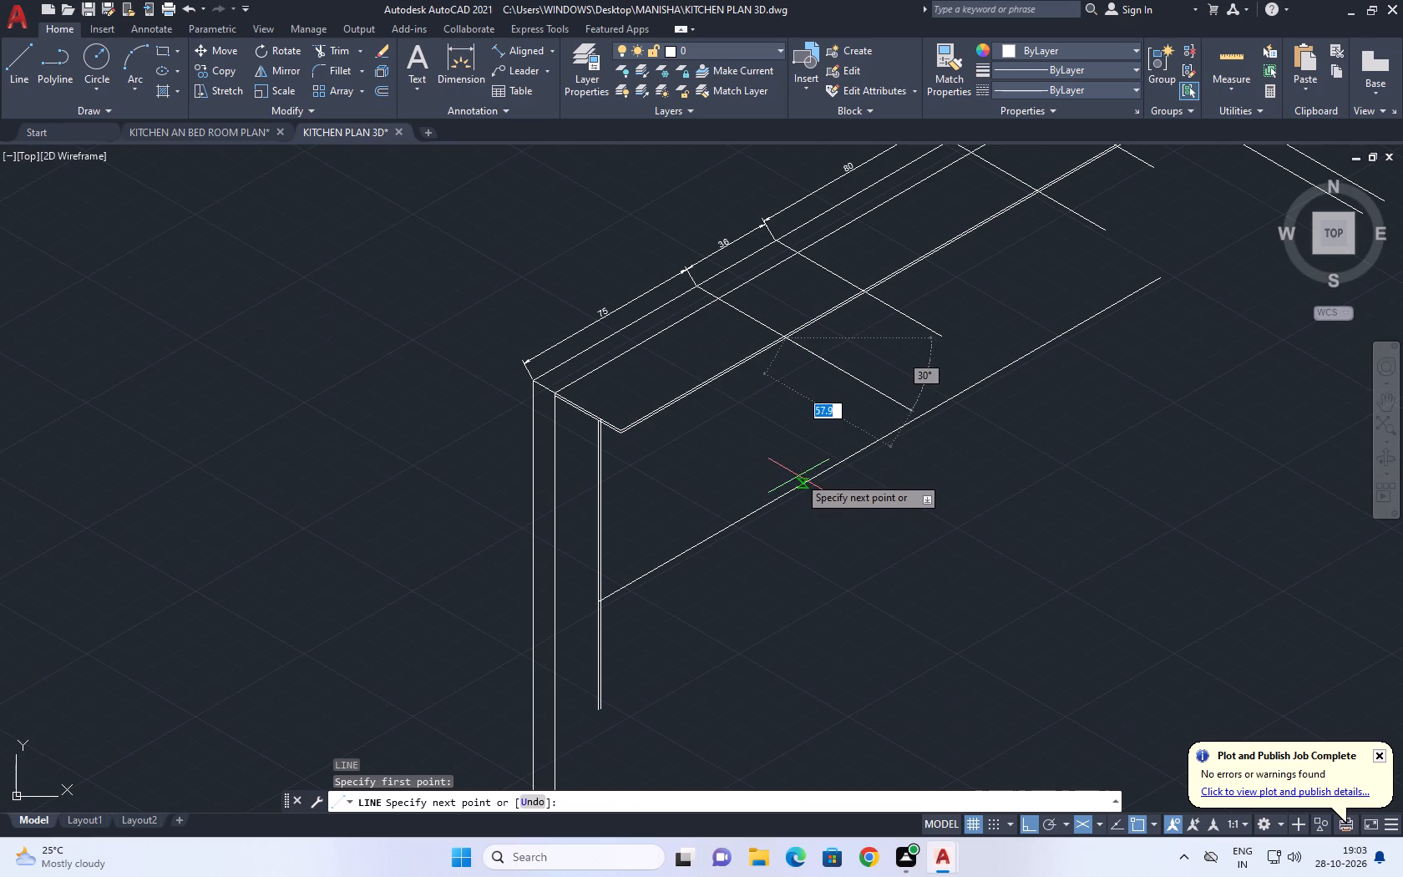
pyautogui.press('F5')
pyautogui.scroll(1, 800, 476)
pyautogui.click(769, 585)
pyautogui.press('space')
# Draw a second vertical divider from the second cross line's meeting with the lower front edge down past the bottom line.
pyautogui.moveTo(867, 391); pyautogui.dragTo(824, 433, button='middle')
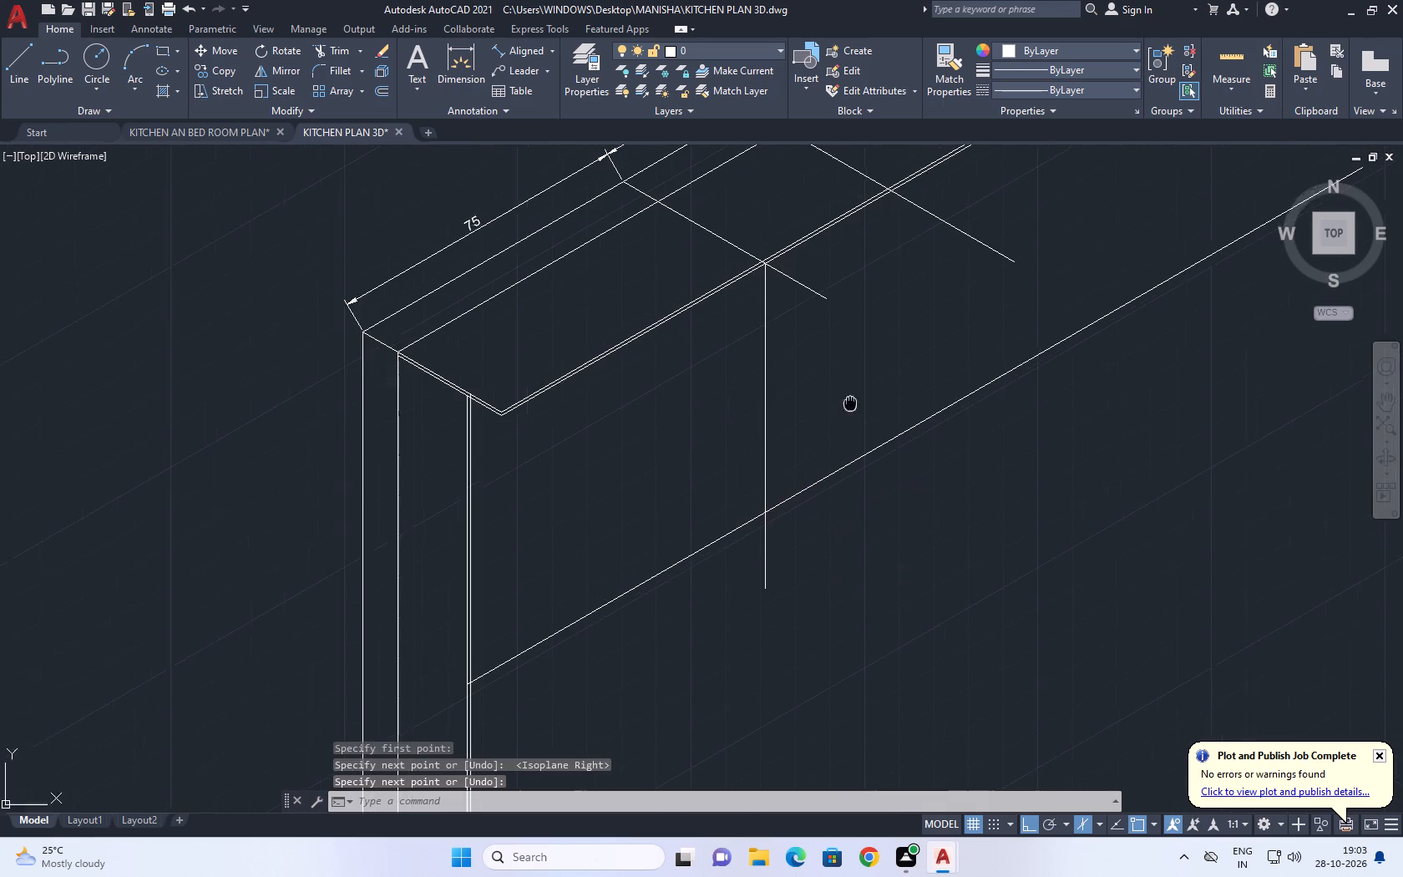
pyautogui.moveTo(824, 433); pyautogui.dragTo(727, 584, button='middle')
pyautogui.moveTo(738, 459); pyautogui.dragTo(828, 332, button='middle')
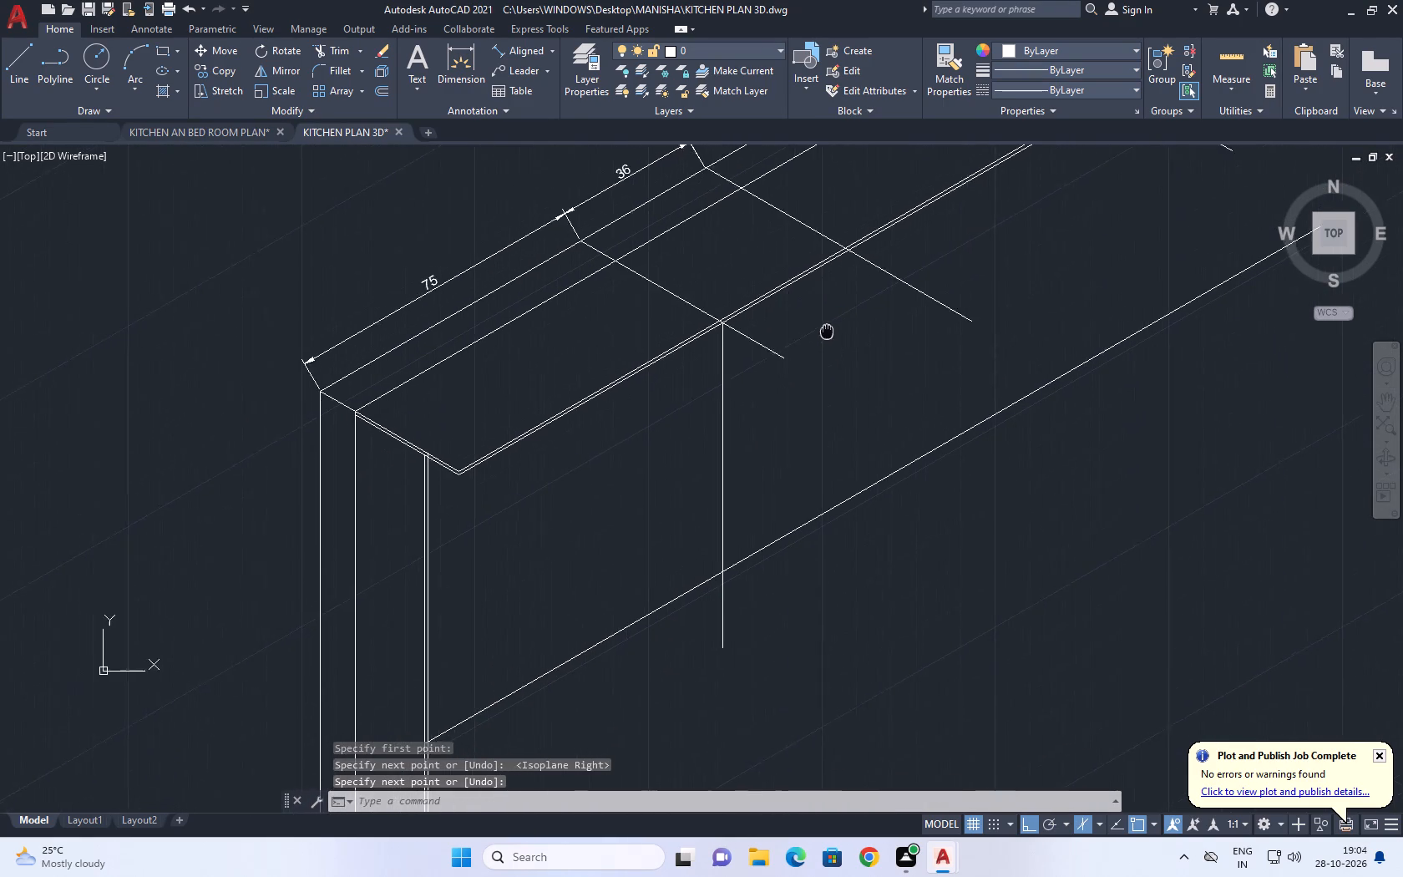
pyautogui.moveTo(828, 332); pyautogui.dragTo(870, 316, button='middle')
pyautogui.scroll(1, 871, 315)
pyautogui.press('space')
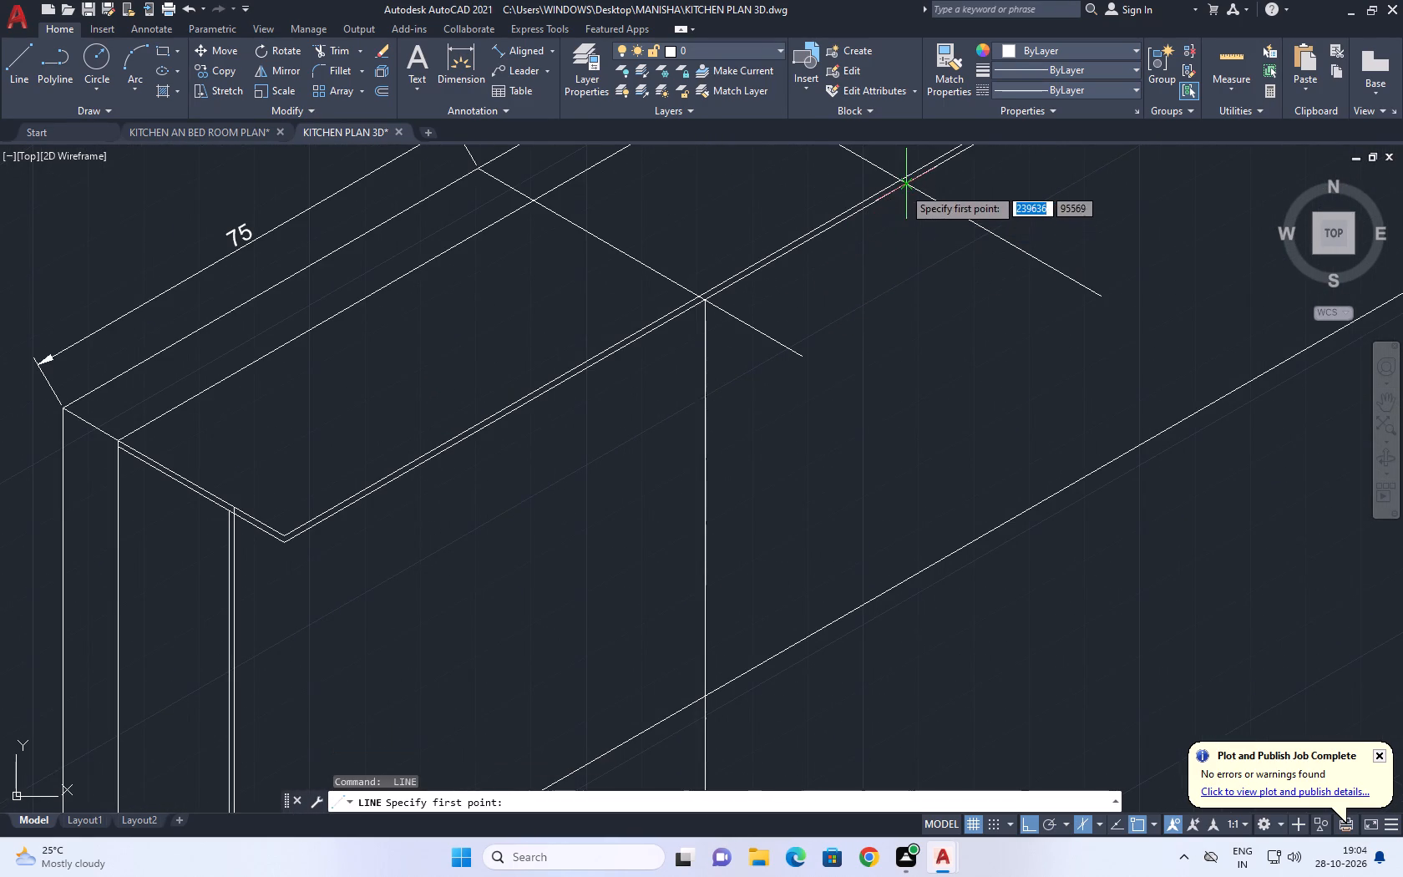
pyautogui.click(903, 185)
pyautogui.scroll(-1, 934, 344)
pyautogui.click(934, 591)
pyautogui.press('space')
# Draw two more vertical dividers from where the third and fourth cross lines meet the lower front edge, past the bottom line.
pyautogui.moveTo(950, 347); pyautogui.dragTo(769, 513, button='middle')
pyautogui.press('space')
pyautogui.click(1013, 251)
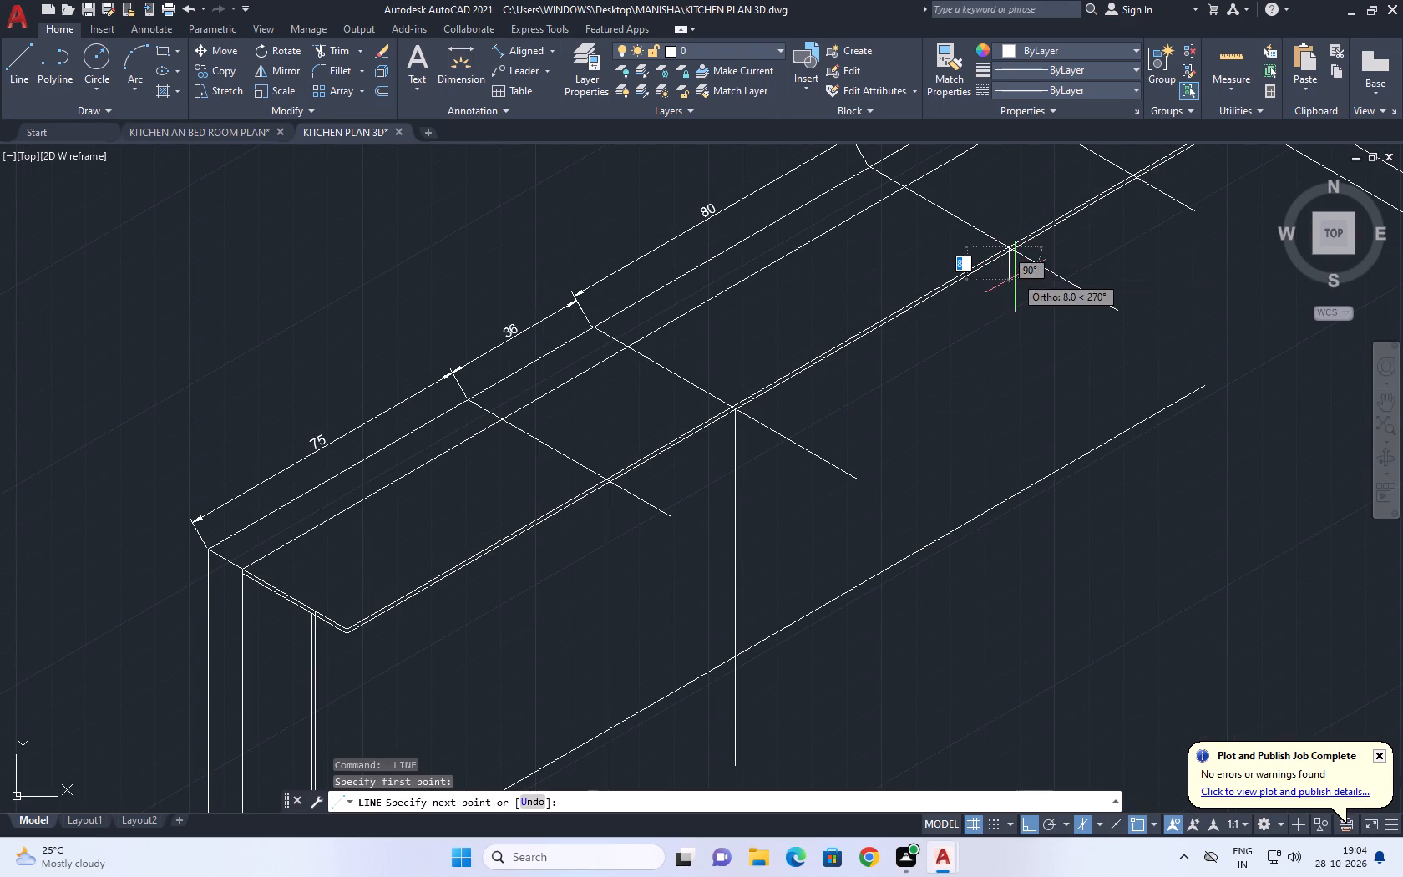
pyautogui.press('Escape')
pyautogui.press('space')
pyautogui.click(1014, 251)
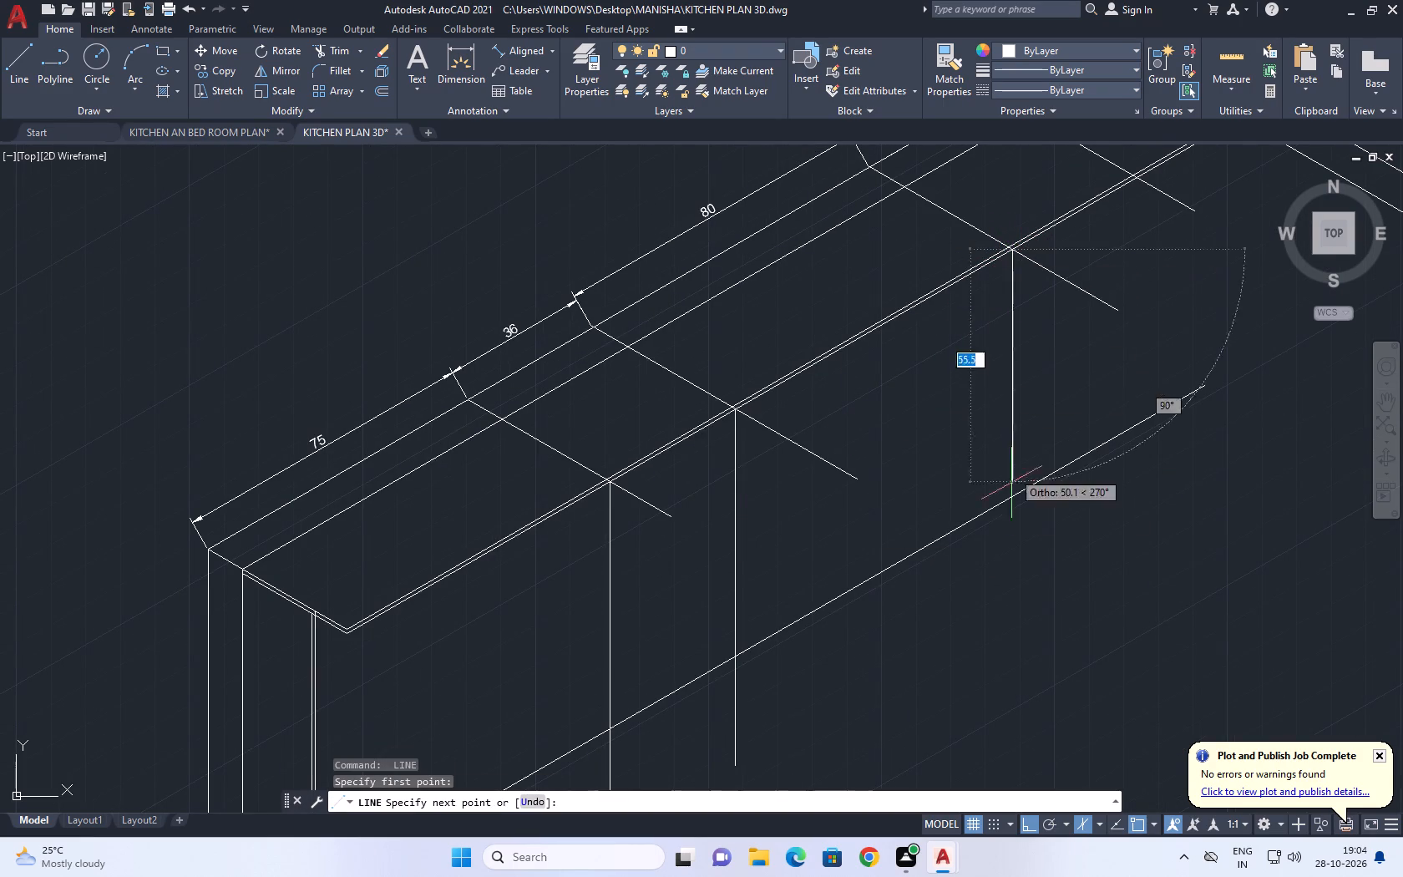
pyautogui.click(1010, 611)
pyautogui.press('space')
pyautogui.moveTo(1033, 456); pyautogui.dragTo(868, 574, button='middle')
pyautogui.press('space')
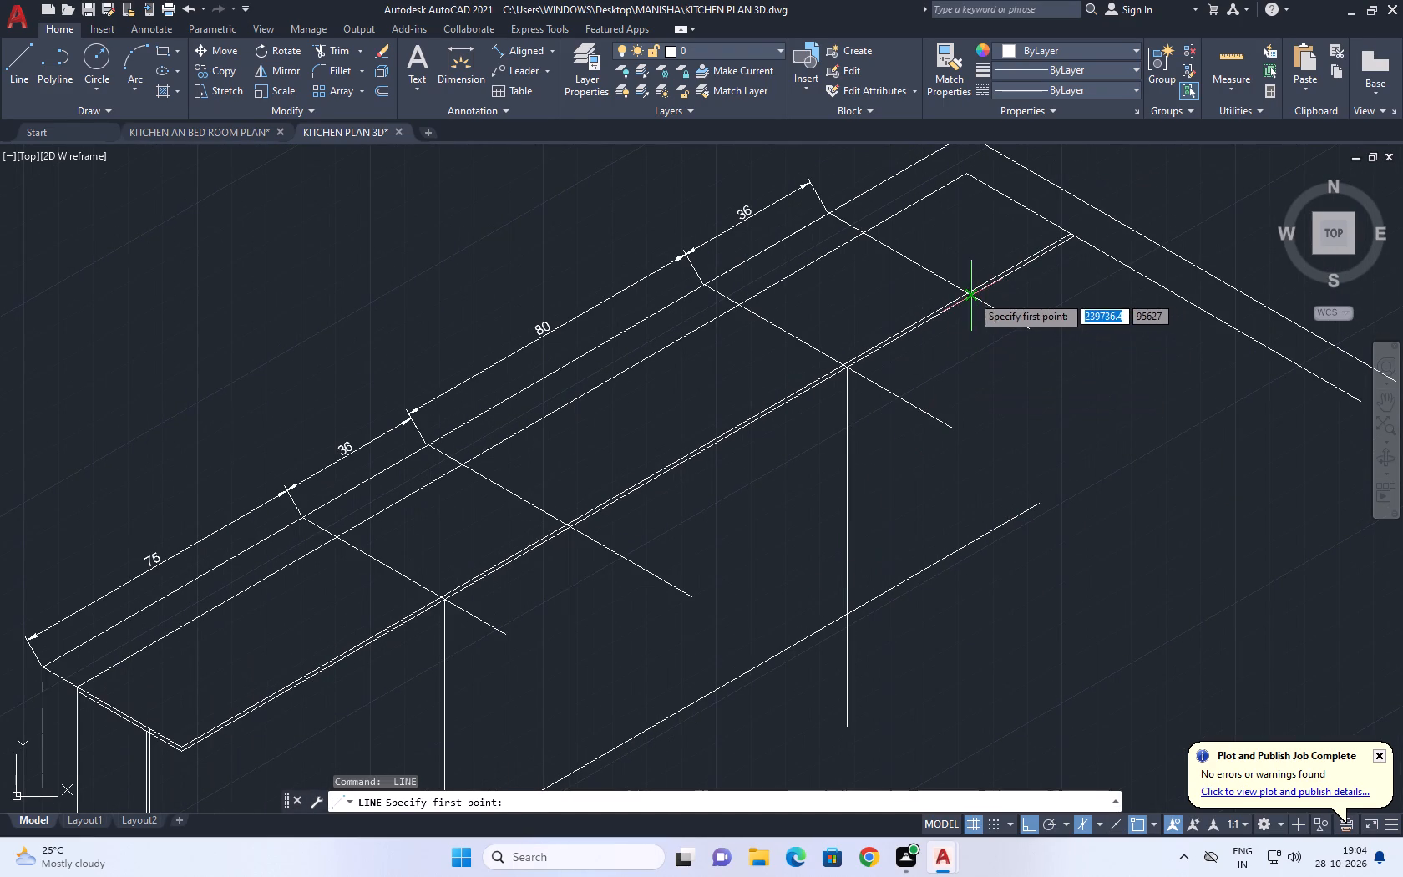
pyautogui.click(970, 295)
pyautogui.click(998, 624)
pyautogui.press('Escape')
# Trim the ends of the four cross lines that extend beyond the counter's front edges.
pyautogui.moveTo(852, 479); pyautogui.dragTo(892, 538, button='middle')
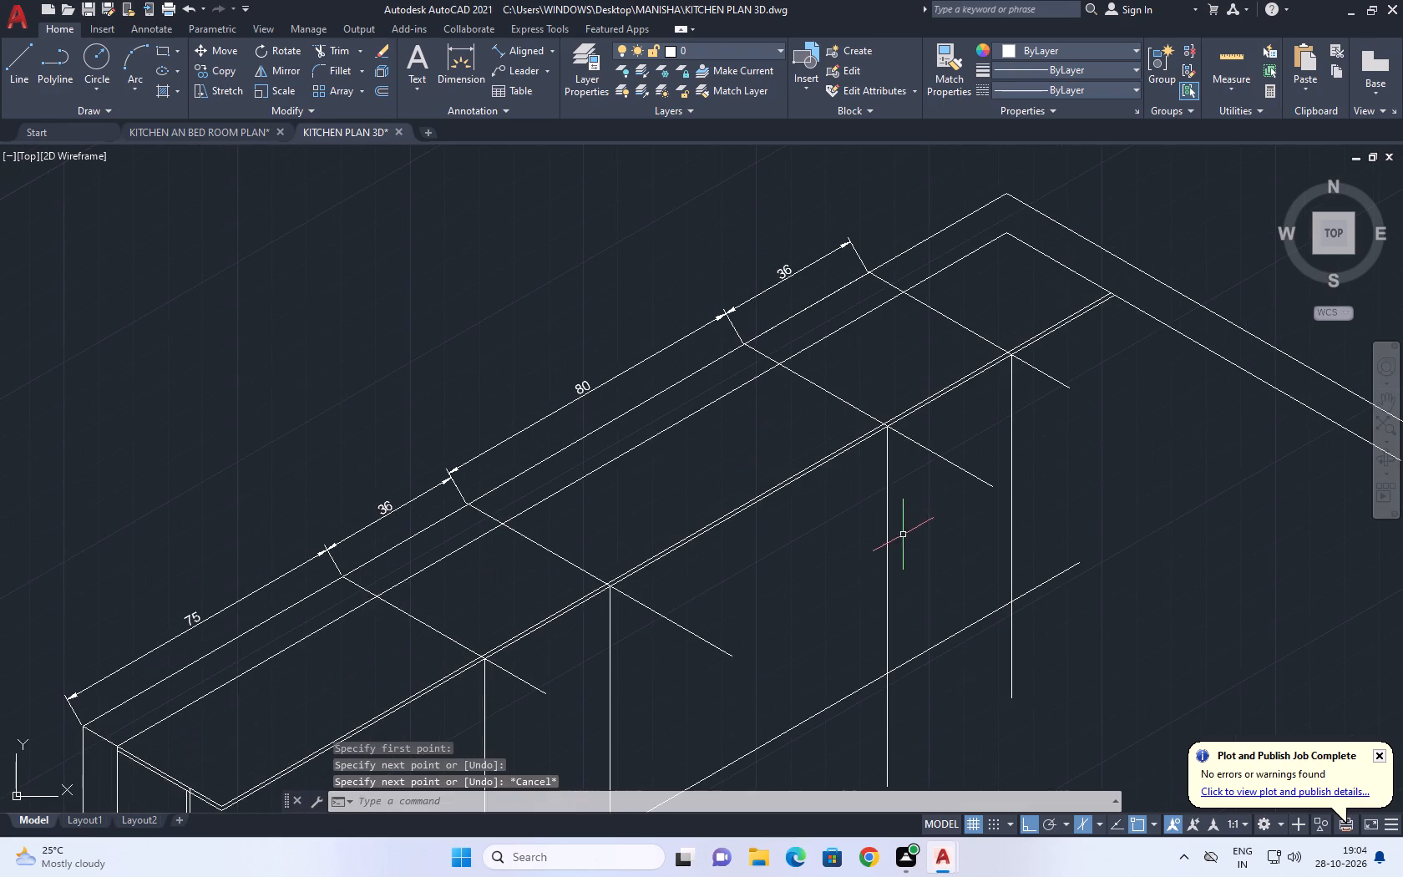
pyautogui.write('TR')
pyautogui.press('space')
pyautogui.click(954, 461)
pyautogui.click(945, 484)
pyautogui.click(1044, 380)
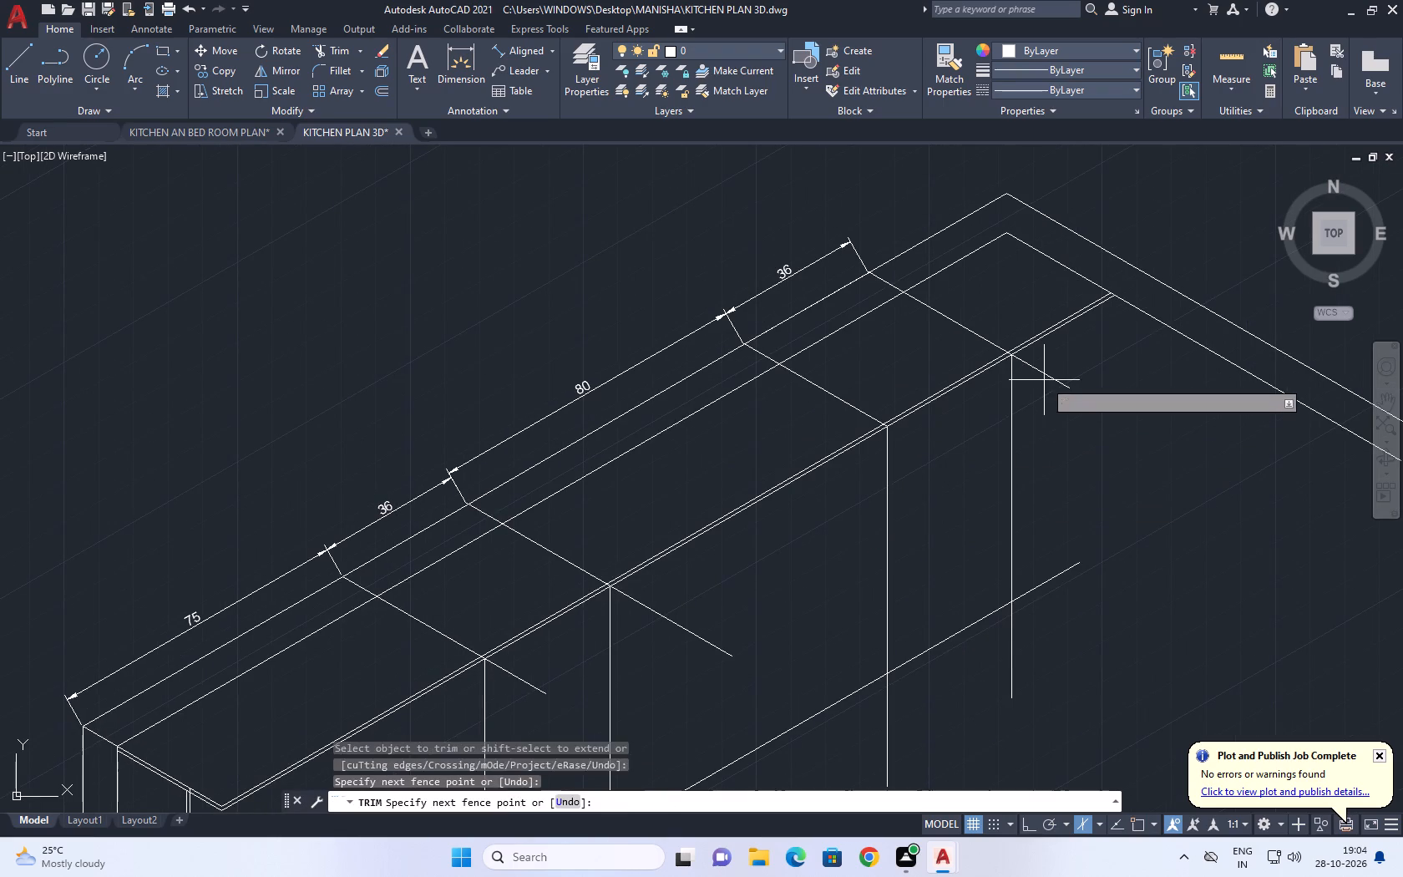
pyautogui.click(1056, 367)
pyautogui.moveTo(767, 616); pyautogui.dragTo(889, 433, button='middle')
pyautogui.click(842, 433)
pyautogui.click(810, 483)
pyautogui.moveTo(674, 484); pyautogui.dragTo(669, 494)
pyautogui.click(647, 518)
# Trim the counter's bottom line where it extends beyond the fourth vertical divider.
pyautogui.scroll(-1, 668, 507)
pyautogui.click(976, 428)
pyautogui.click(990, 473)
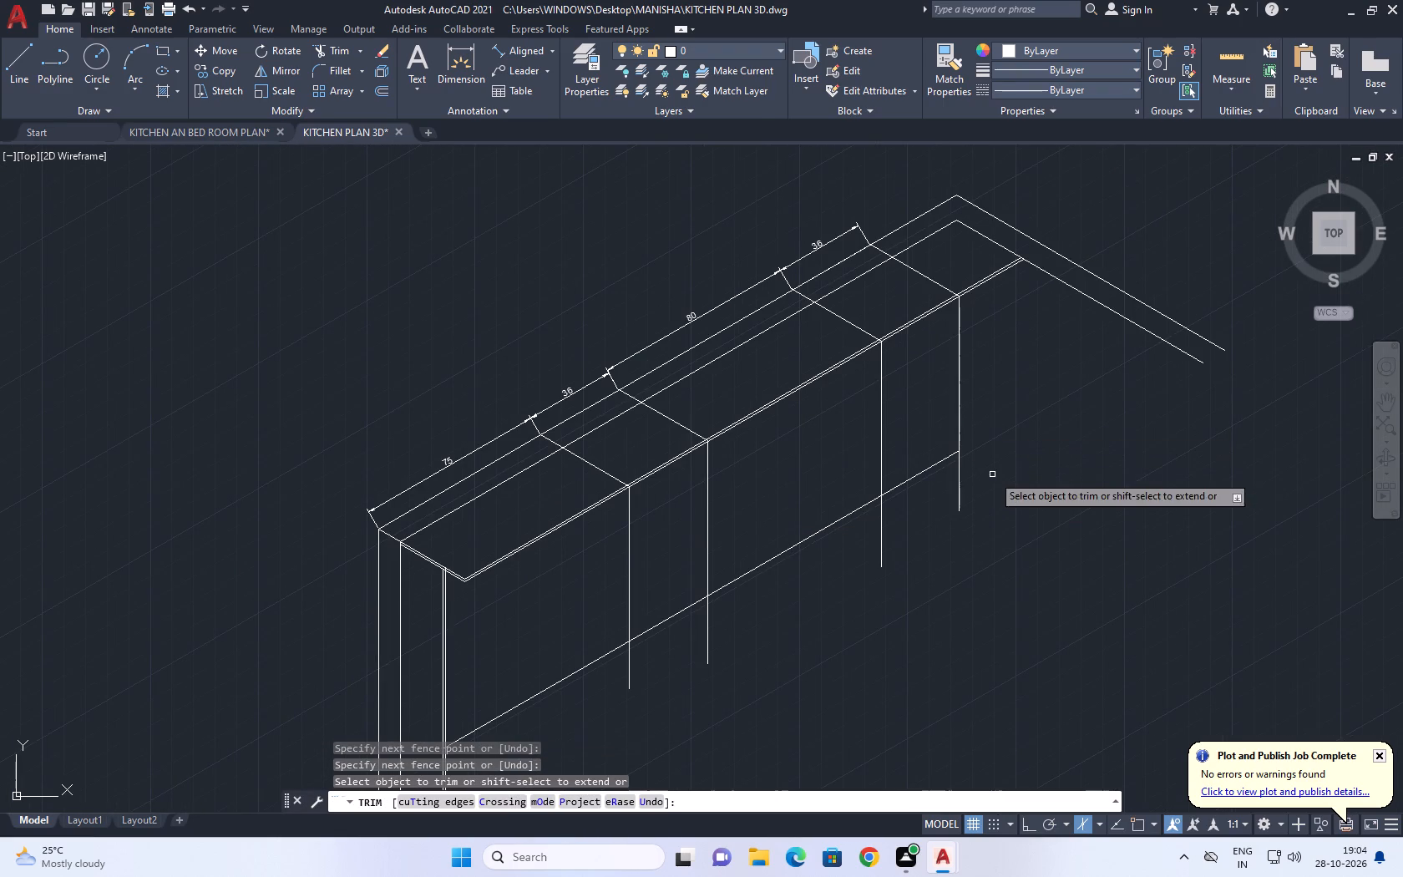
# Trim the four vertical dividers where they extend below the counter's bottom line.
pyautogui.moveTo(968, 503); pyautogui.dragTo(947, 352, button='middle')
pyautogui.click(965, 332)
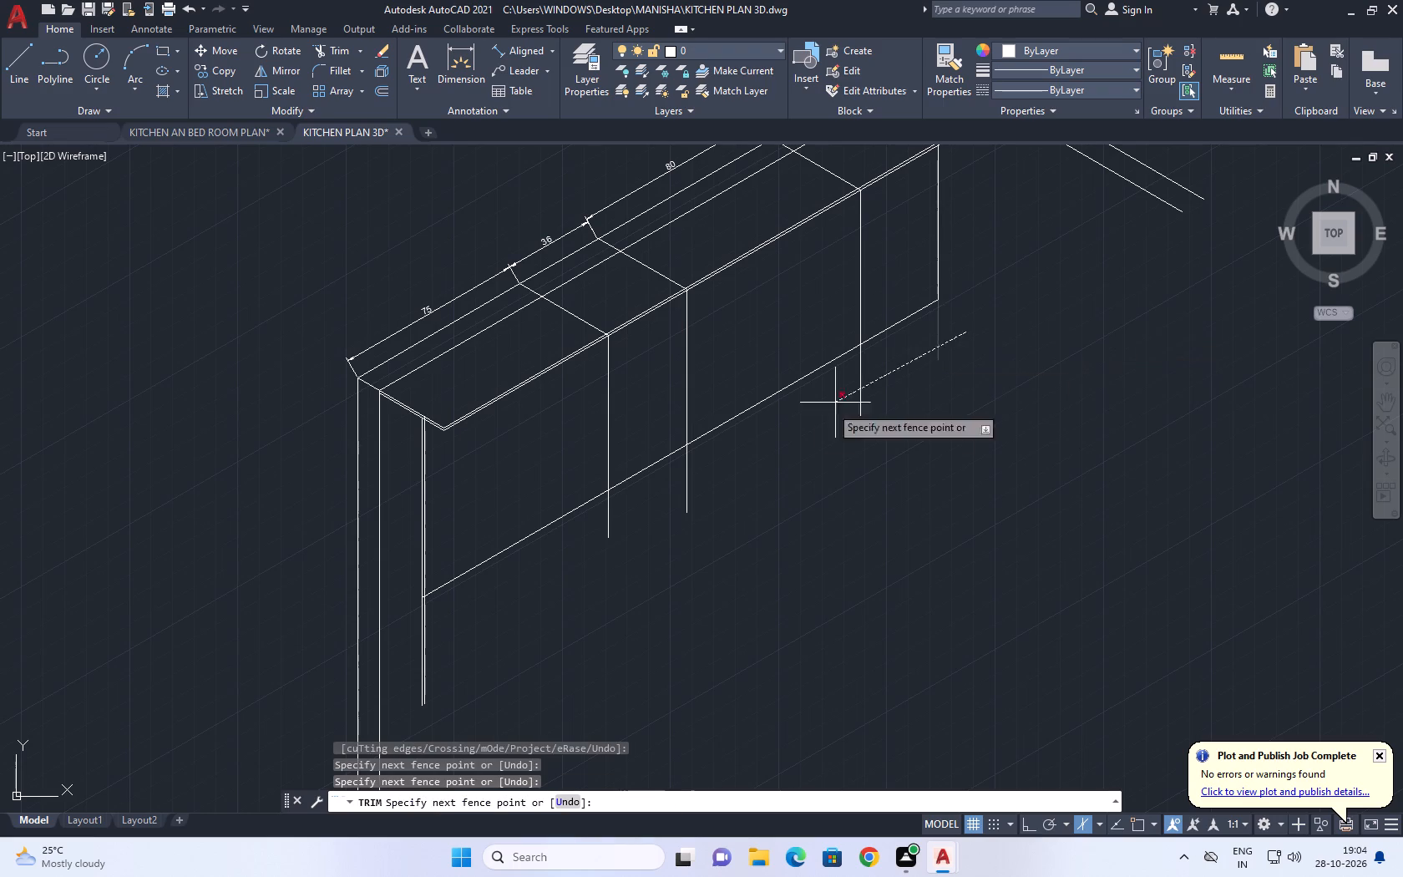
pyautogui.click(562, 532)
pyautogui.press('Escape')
# Move the pair of vertical lines at the counter's near end out to the countertop's front corner.
pyautogui.click(453, 509)
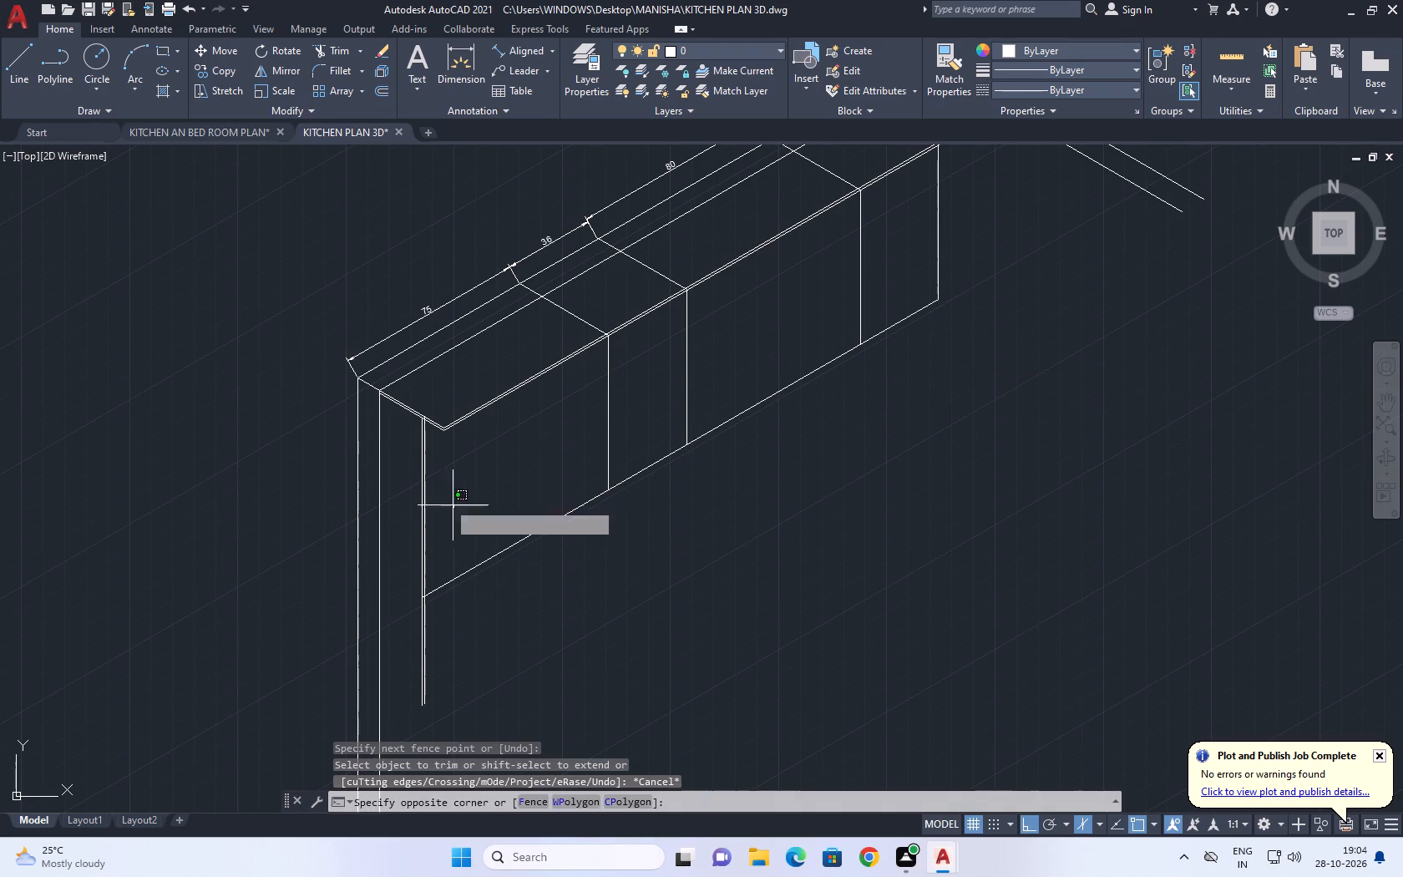
pyautogui.click(412, 485)
pyautogui.moveTo(427, 493); pyautogui.dragTo(527, 555, button='middle')
pyautogui.press('m')
pyautogui.press('space')
pyautogui.scroll(5, 509, 488)
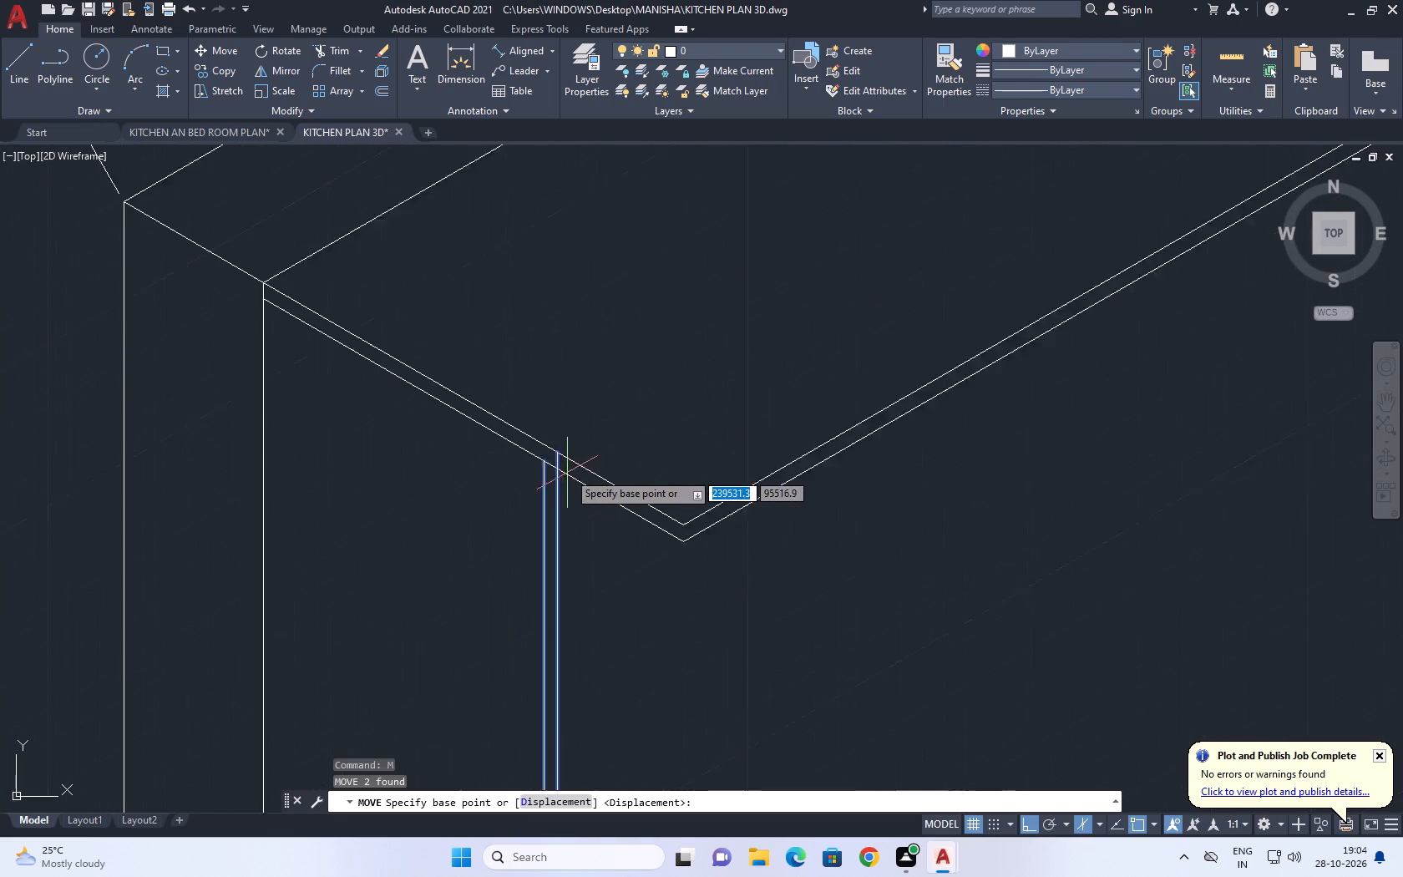
pyautogui.click(552, 443)
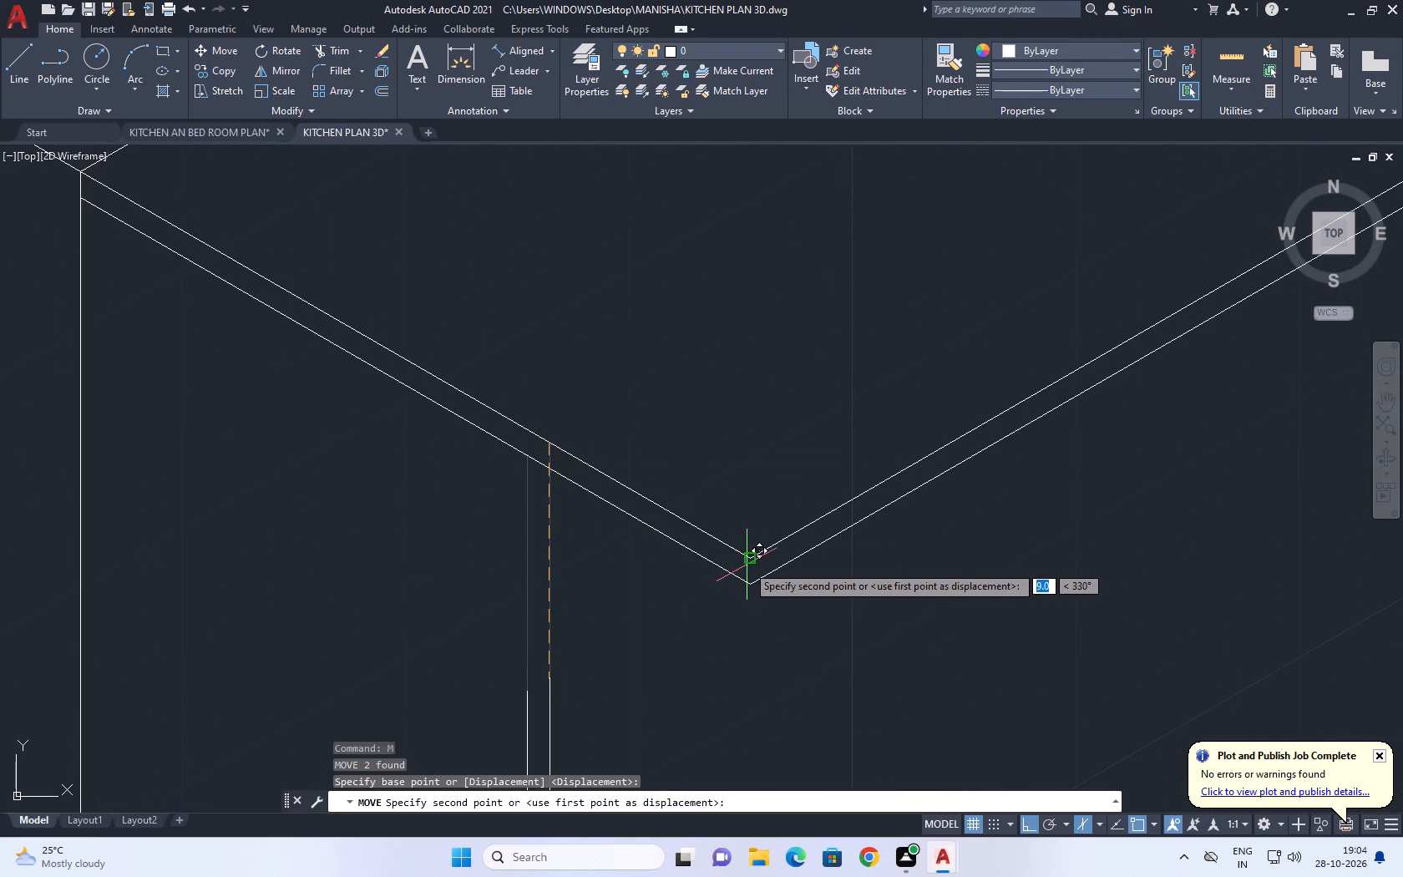
pyautogui.click(748, 562)
pyautogui.scroll(-3, 788, 494)
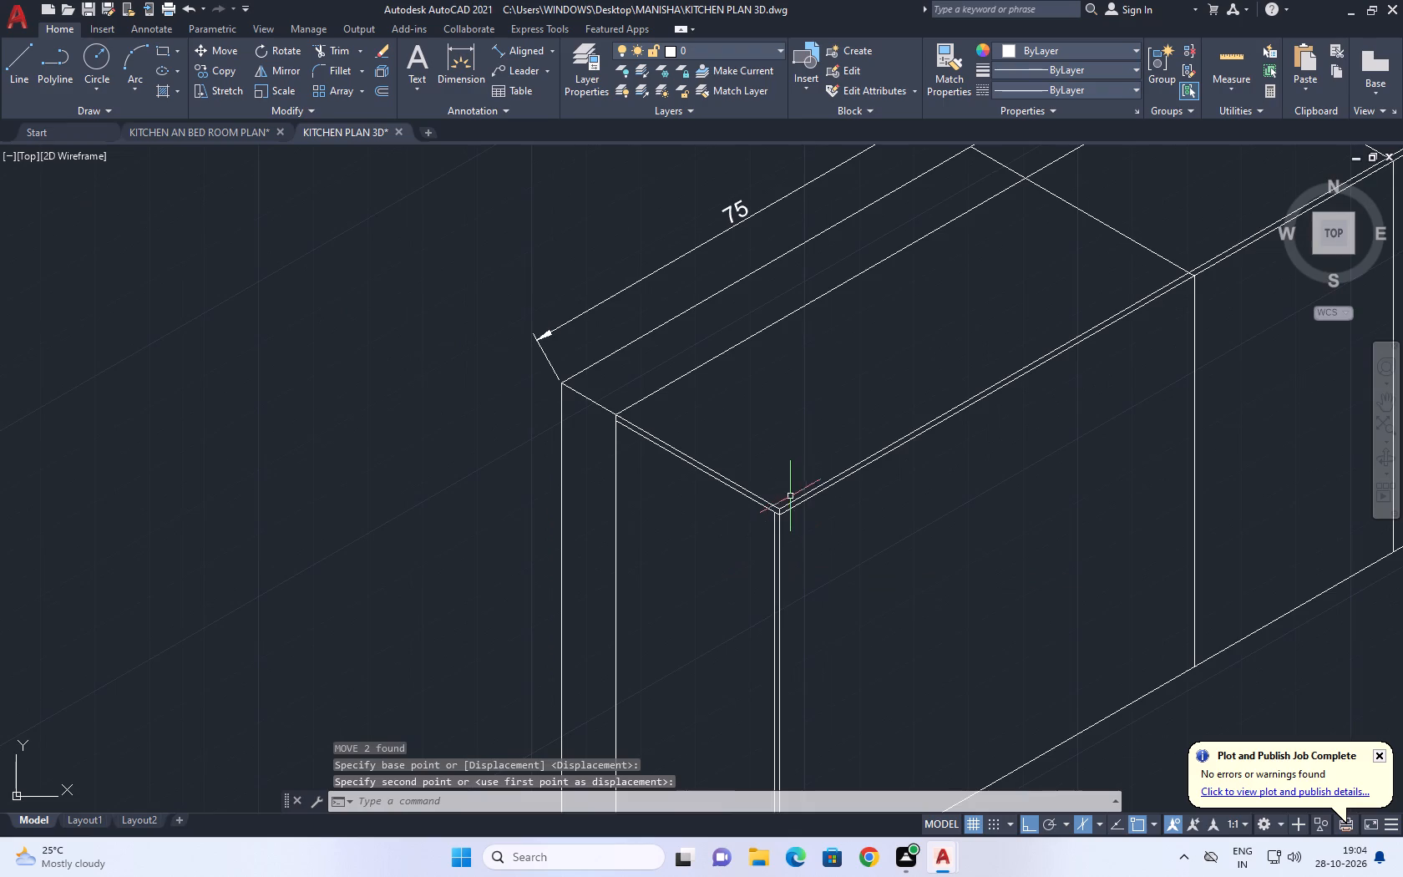
# Trim the short end of the counter's bottom line sticking out past the moved pair of vertical lines.
pyautogui.moveTo(825, 559); pyautogui.dragTo(731, 424, button='middle')
pyautogui.scroll(-3, 651, 372)
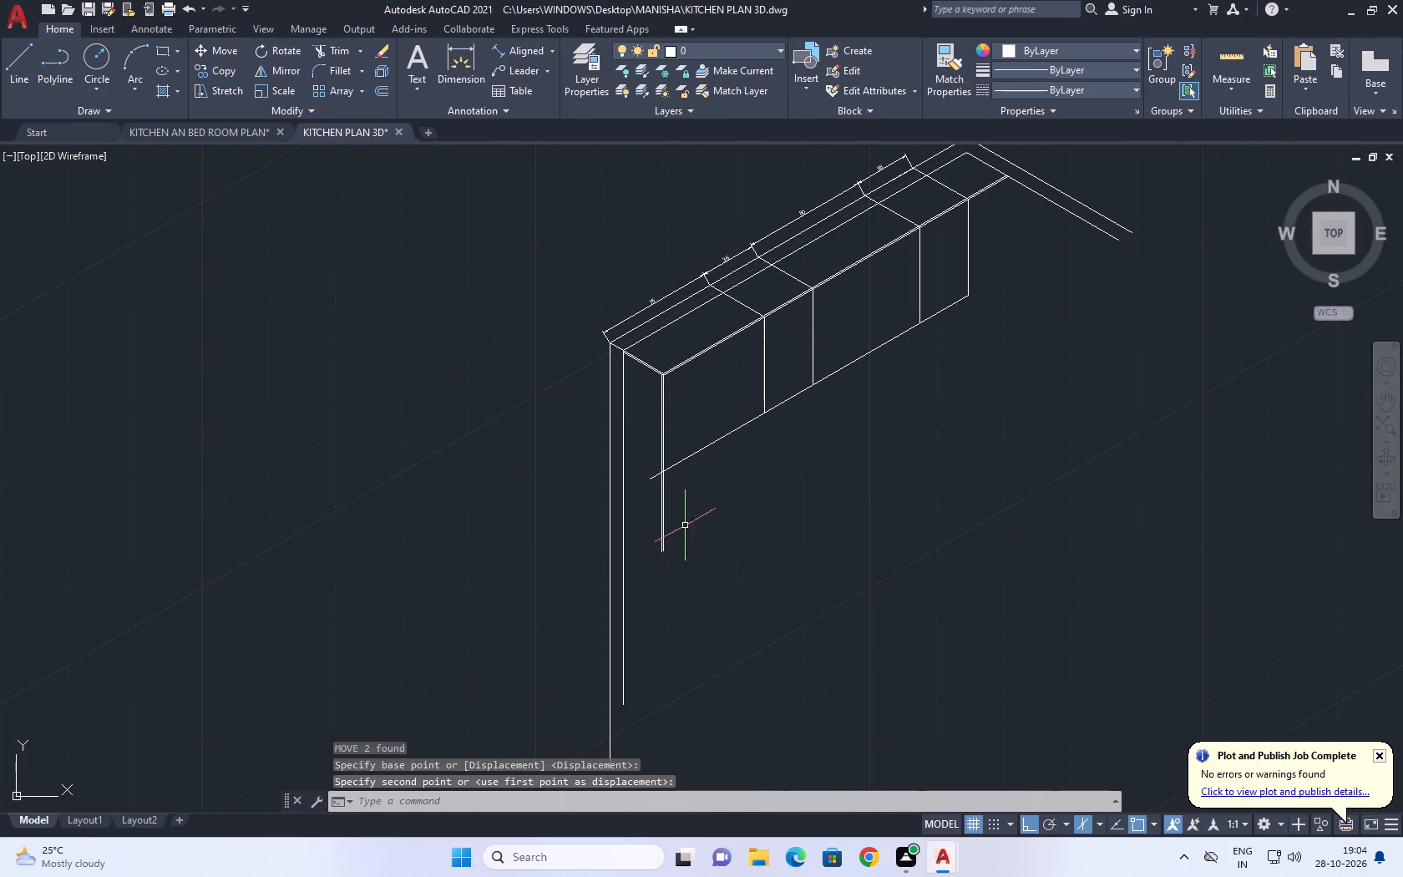
pyautogui.press('t')
pyautogui.press('r')
pyautogui.press('space')
pyautogui.scroll(3, 634, 494)
pyautogui.click(701, 402)
pyautogui.moveTo(701, 497); pyautogui.dragTo(700, 513)
pyautogui.scroll(-6, 707, 504)
pyautogui.press('Escape')
# Measure the counter depth along the inner wall line from the inner wall corner to the front edge lines with an aligned dimension.
pyautogui.moveTo(867, 392); pyautogui.dragTo(824, 489, button='middle')
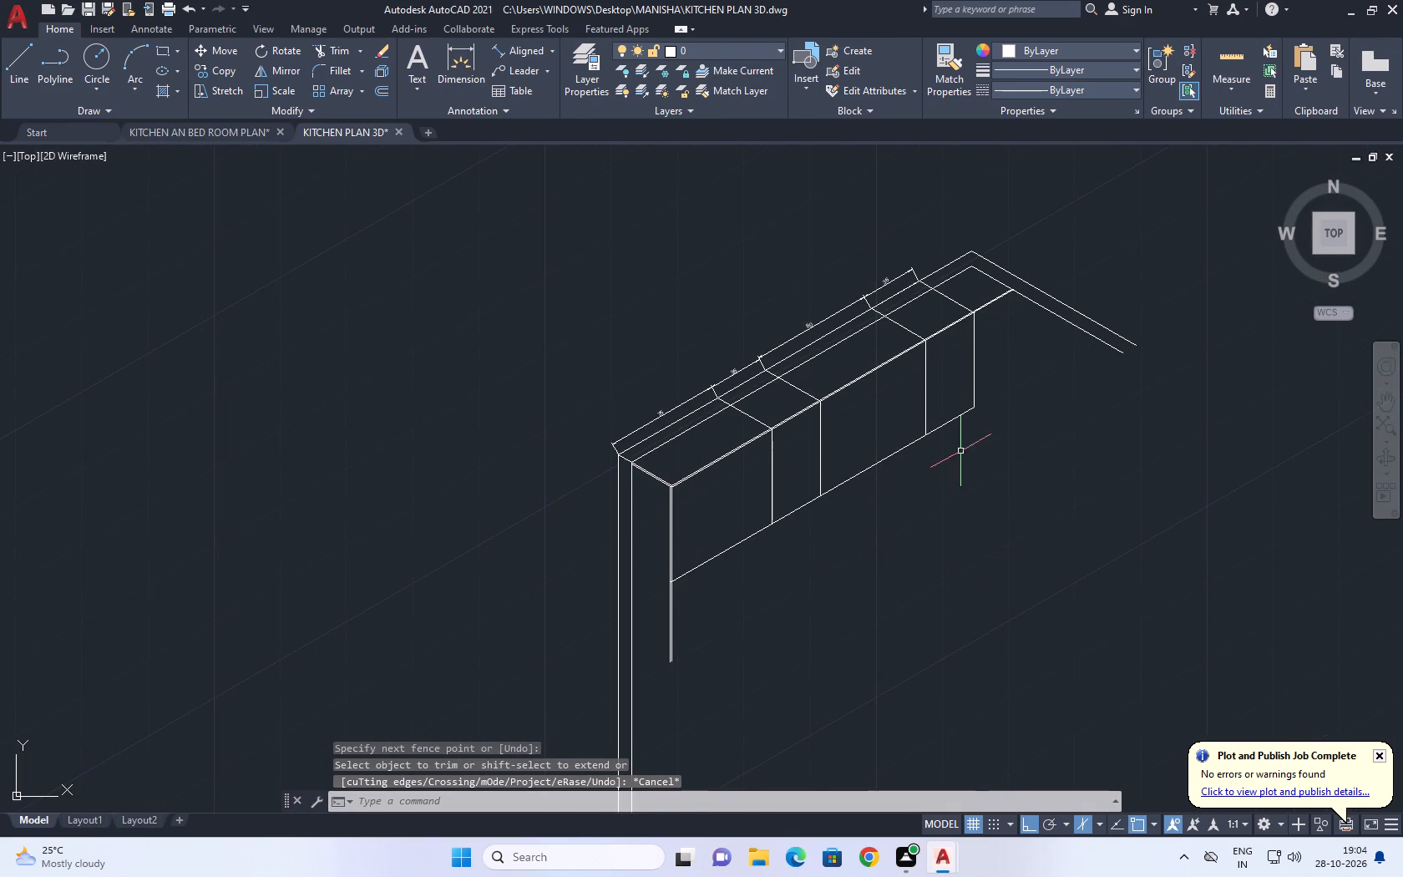
pyautogui.moveTo(964, 369); pyautogui.dragTo(833, 435, button='middle')
pyautogui.scroll(1, 835, 435)
pyautogui.scroll(1, 915, 350)
pyautogui.moveTo(903, 323); pyautogui.dragTo(826, 459, button='middle')
pyautogui.scroll(1, 828, 481)
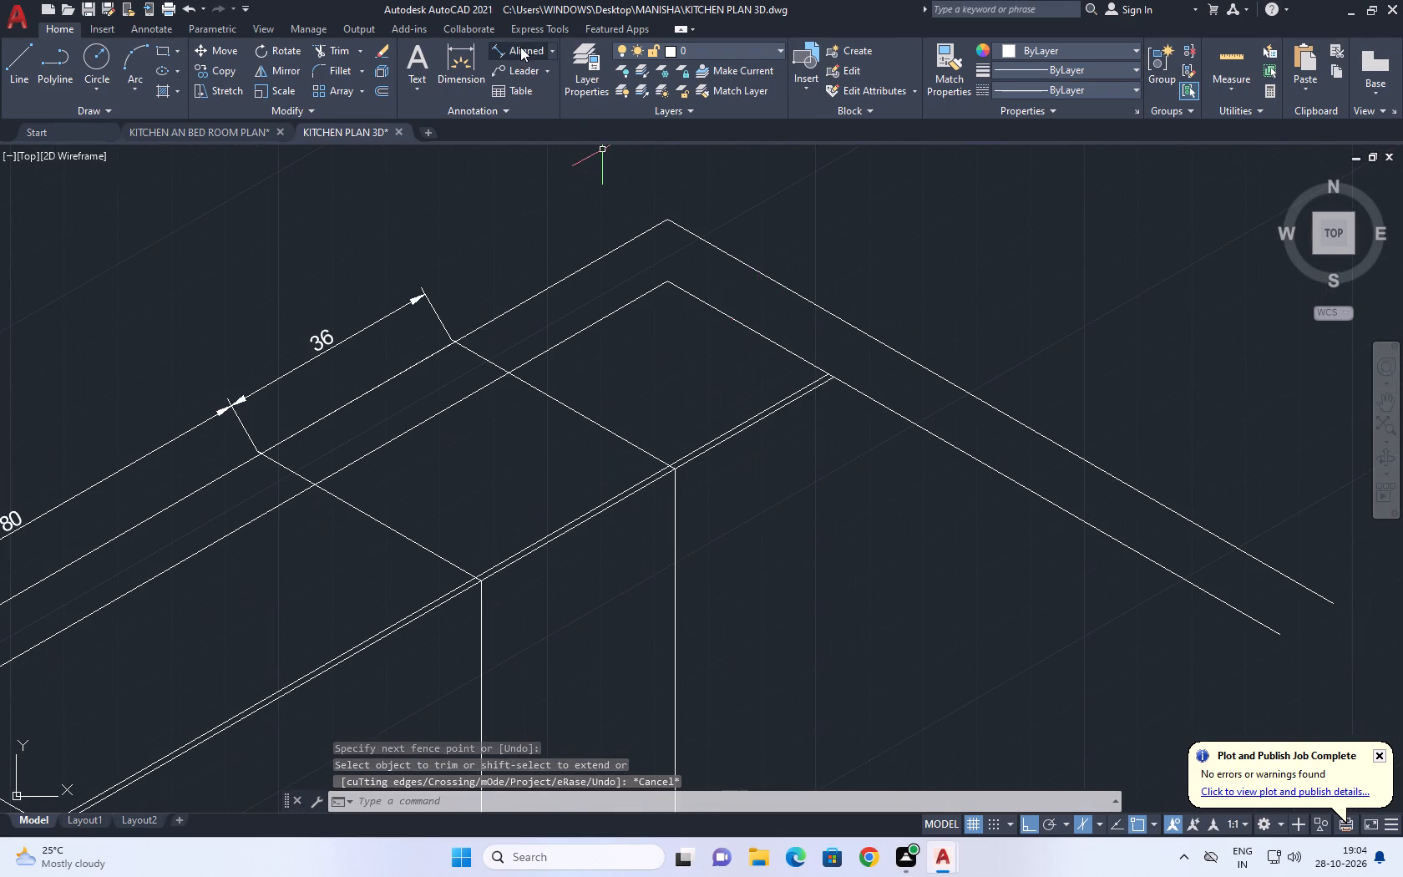
pyautogui.click(521, 47)
pyautogui.click(664, 279)
pyautogui.scroll(2, 799, 391)
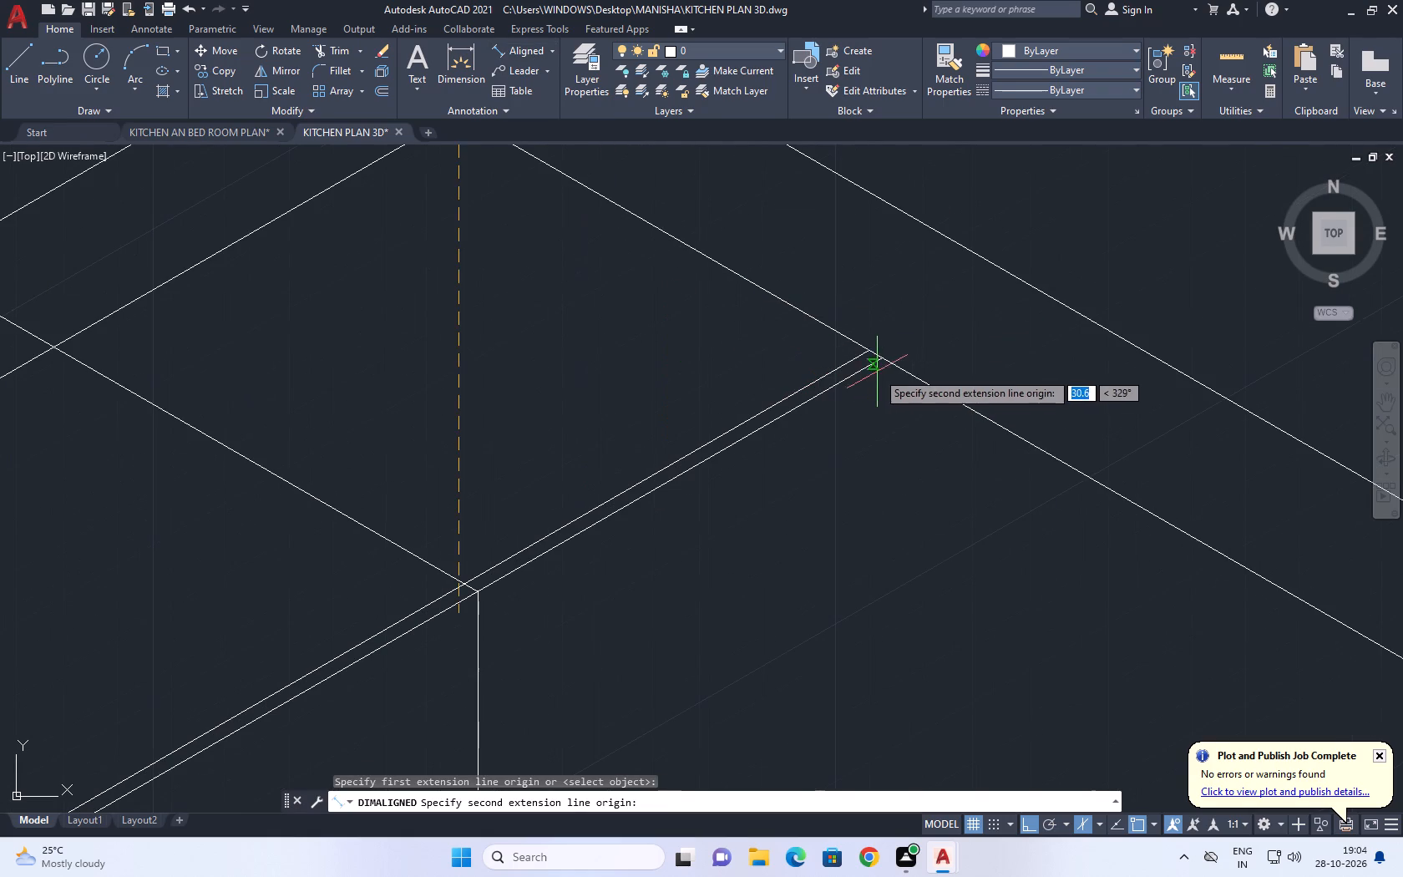
pyautogui.click(876, 356)
pyautogui.moveTo(905, 342); pyautogui.dragTo(904, 396, button='middle')
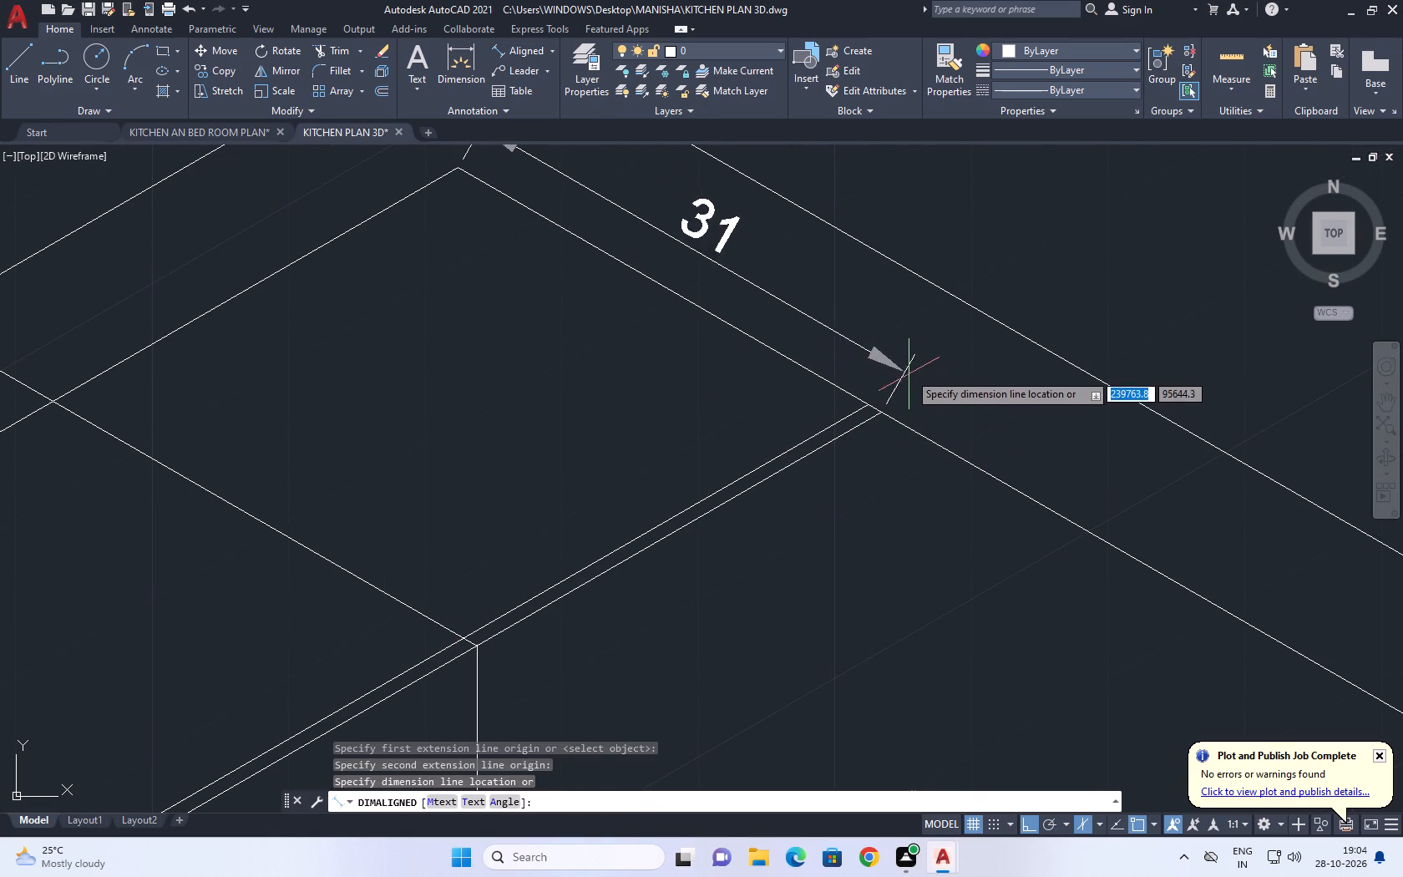
pyautogui.scroll(-1, 916, 356)
pyautogui.press('Escape')
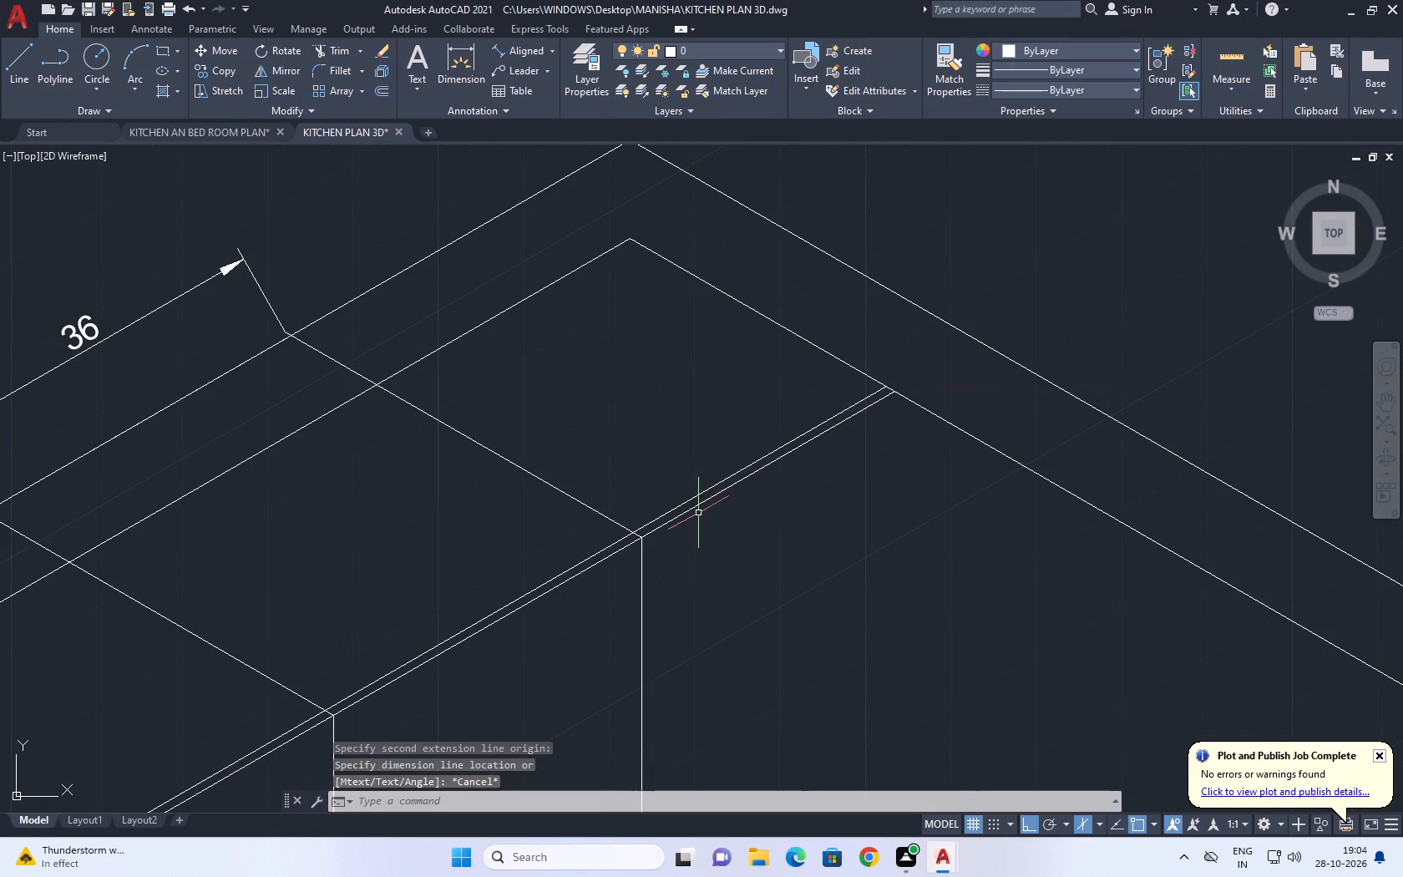
# Examine the joint where the fourth cross line and its vertical divider meet the two front edge lines.
pyautogui.scroll(1, 687, 533)
pyautogui.moveTo(681, 504); pyautogui.dragTo(627, 514, button='middle')
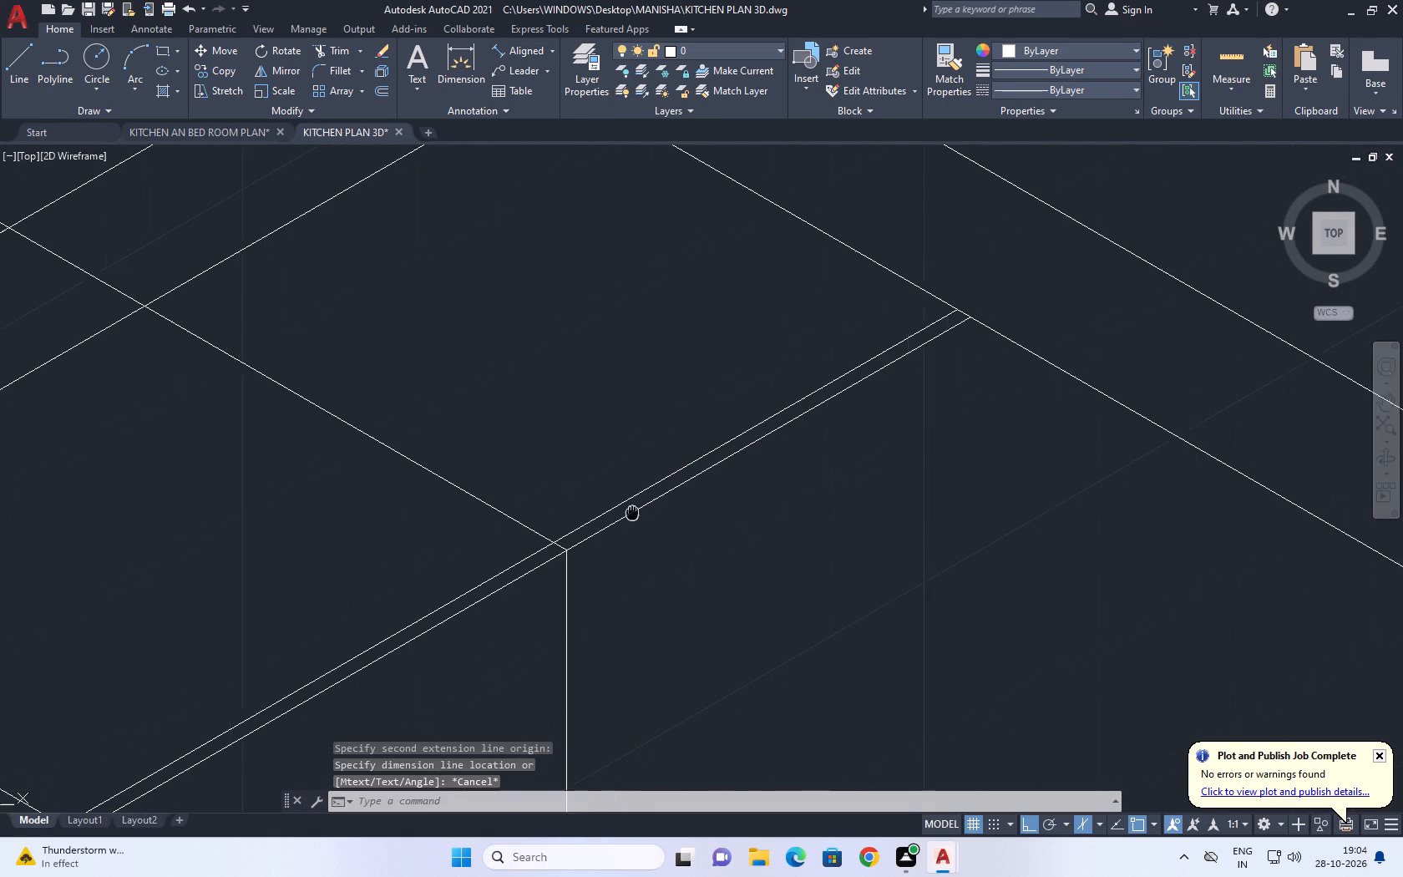
pyautogui.moveTo(627, 514); pyautogui.dragTo(620, 518, button='middle')
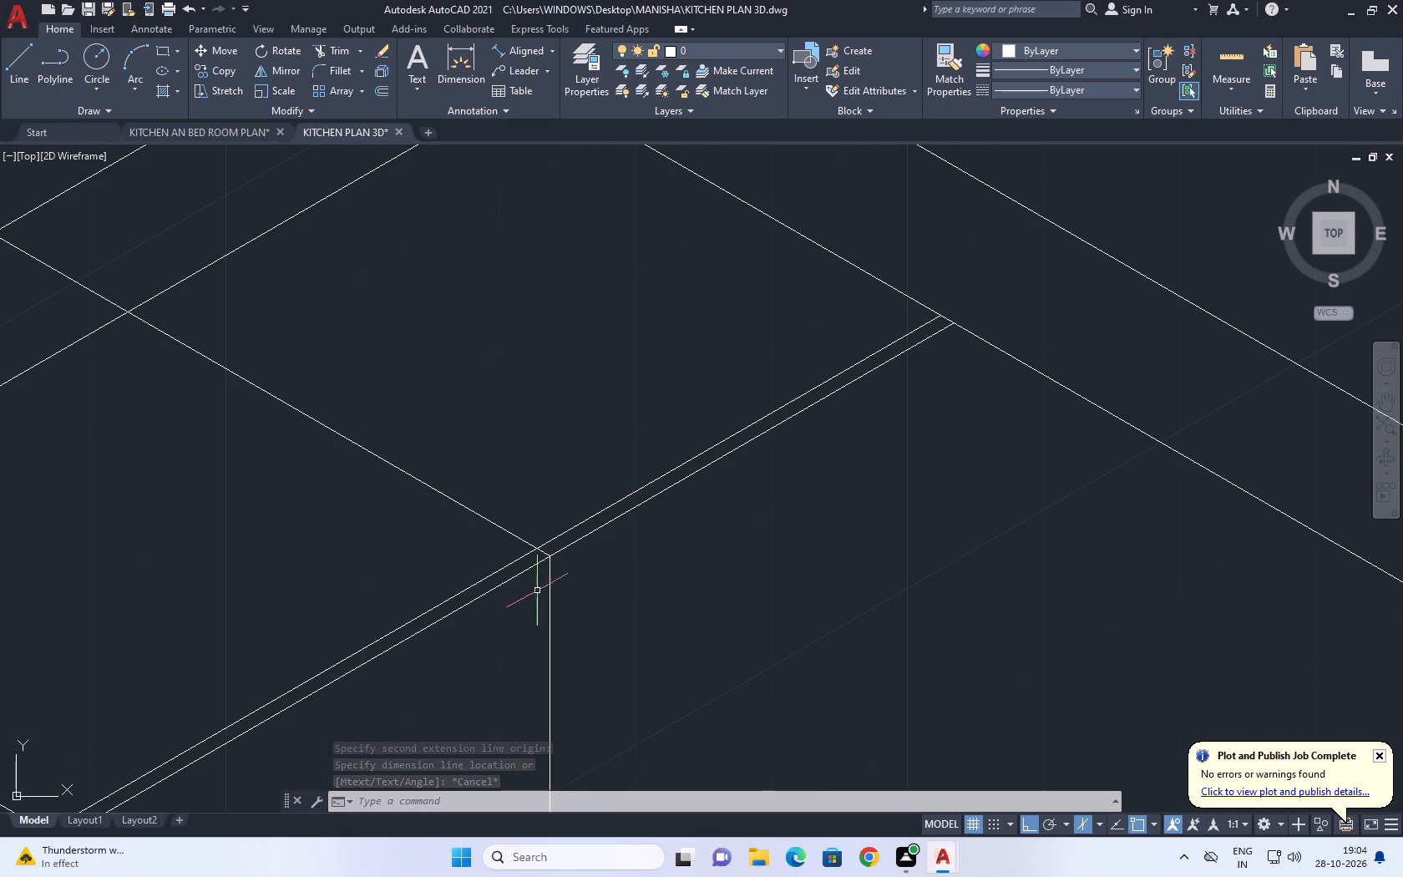
pyautogui.scroll(-2, 612, 524)
pyautogui.moveTo(541, 572); pyautogui.dragTo(611, 452, button='middle')
pyautogui.scroll(3, 657, 428)
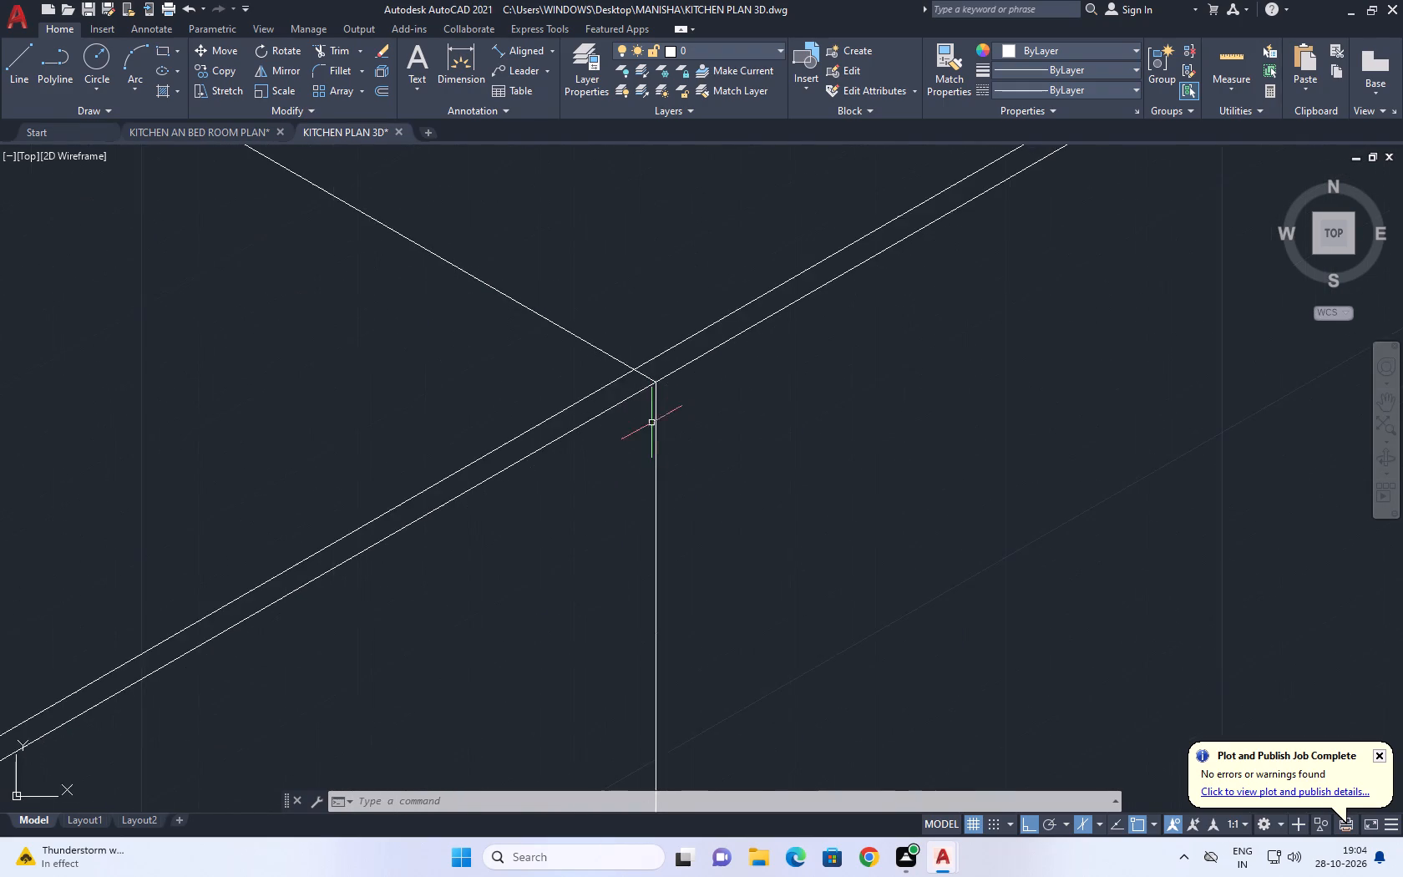
pyautogui.scroll(-4, 663, 415)
pyautogui.moveTo(675, 512); pyautogui.dragTo(671, 433, button='middle')
pyautogui.scroll(1, 652, 364)
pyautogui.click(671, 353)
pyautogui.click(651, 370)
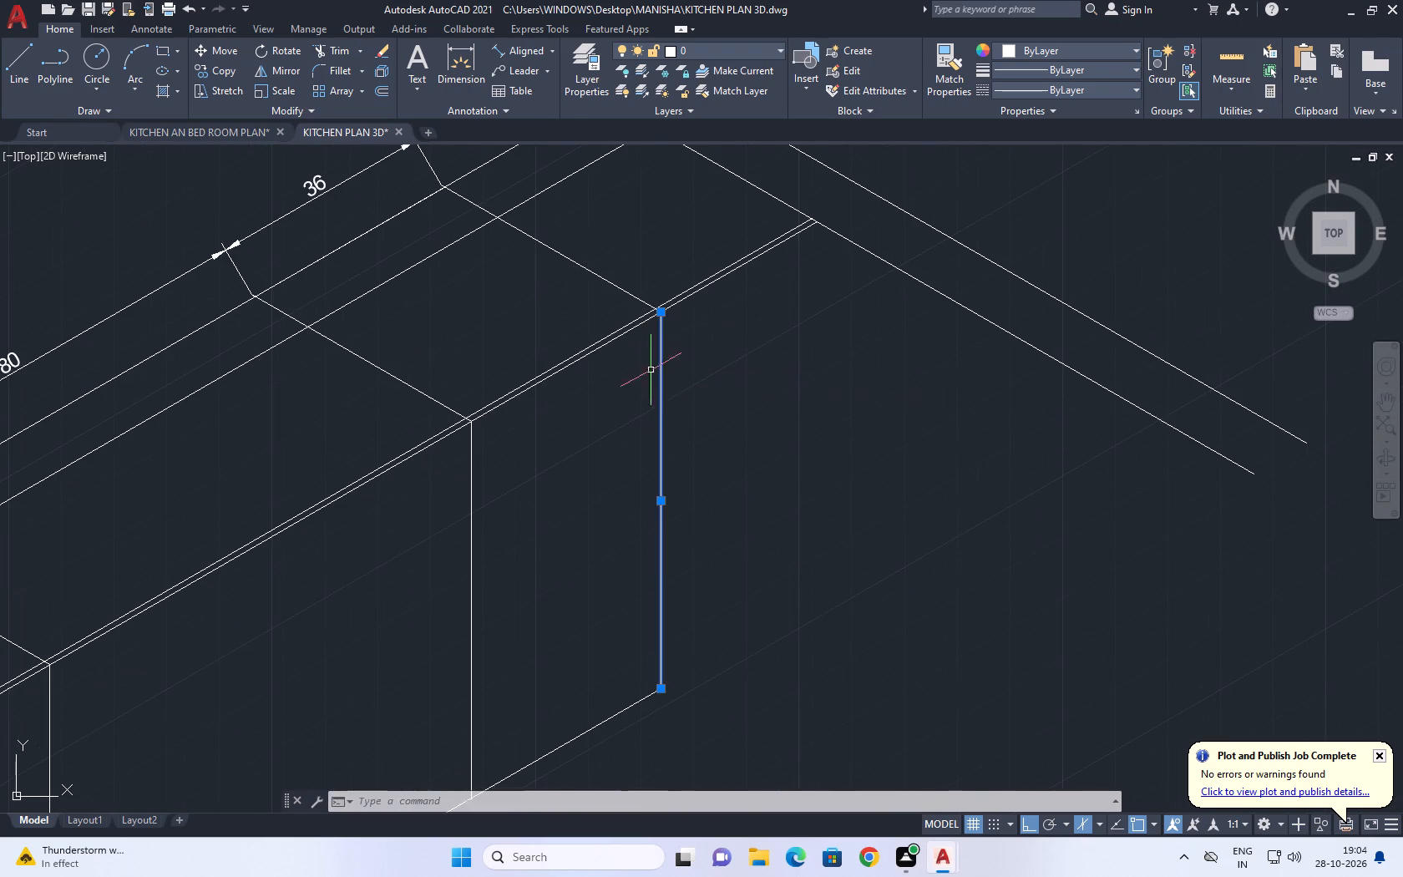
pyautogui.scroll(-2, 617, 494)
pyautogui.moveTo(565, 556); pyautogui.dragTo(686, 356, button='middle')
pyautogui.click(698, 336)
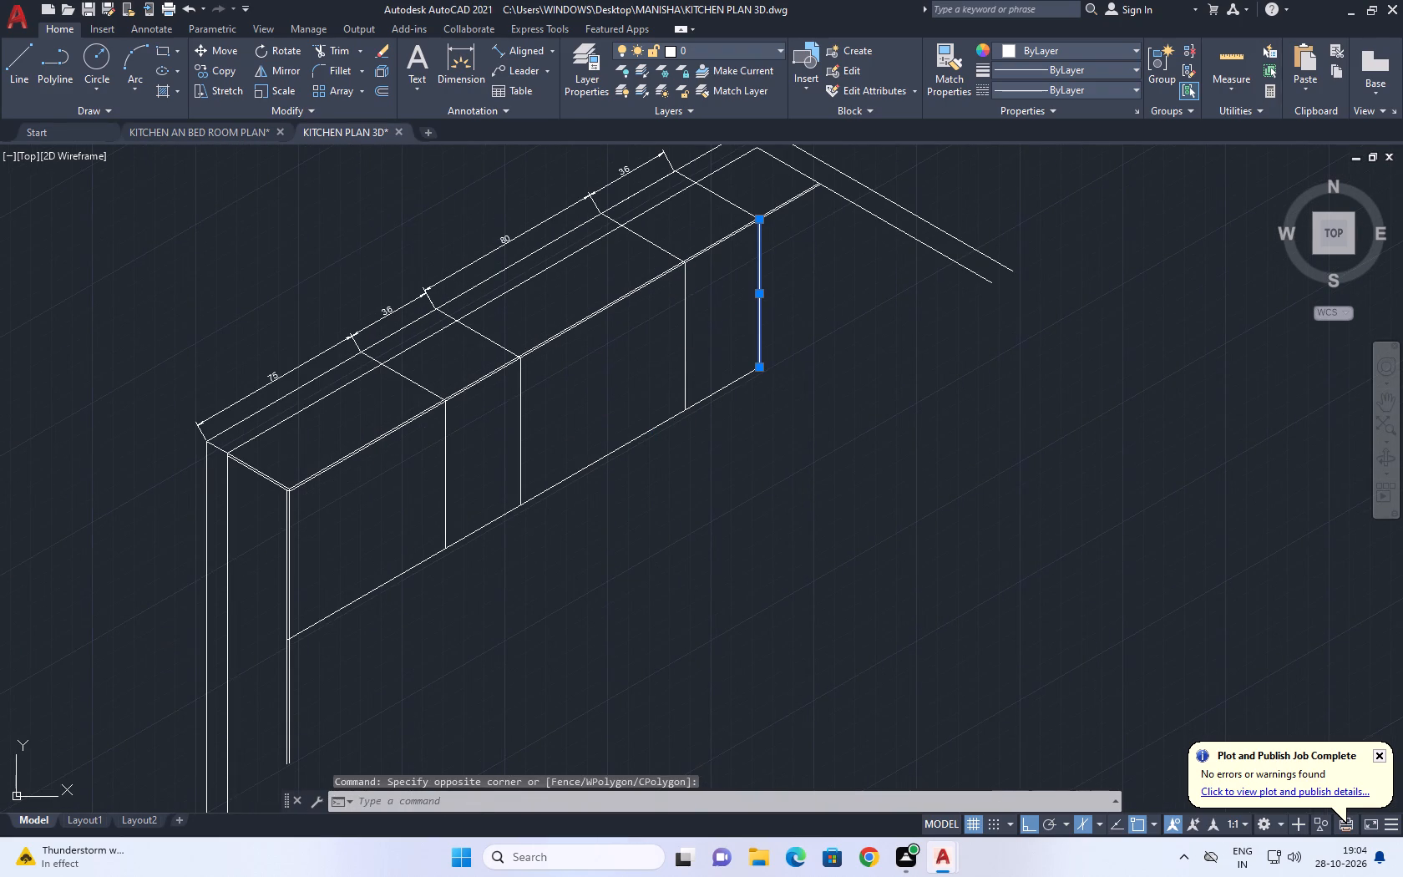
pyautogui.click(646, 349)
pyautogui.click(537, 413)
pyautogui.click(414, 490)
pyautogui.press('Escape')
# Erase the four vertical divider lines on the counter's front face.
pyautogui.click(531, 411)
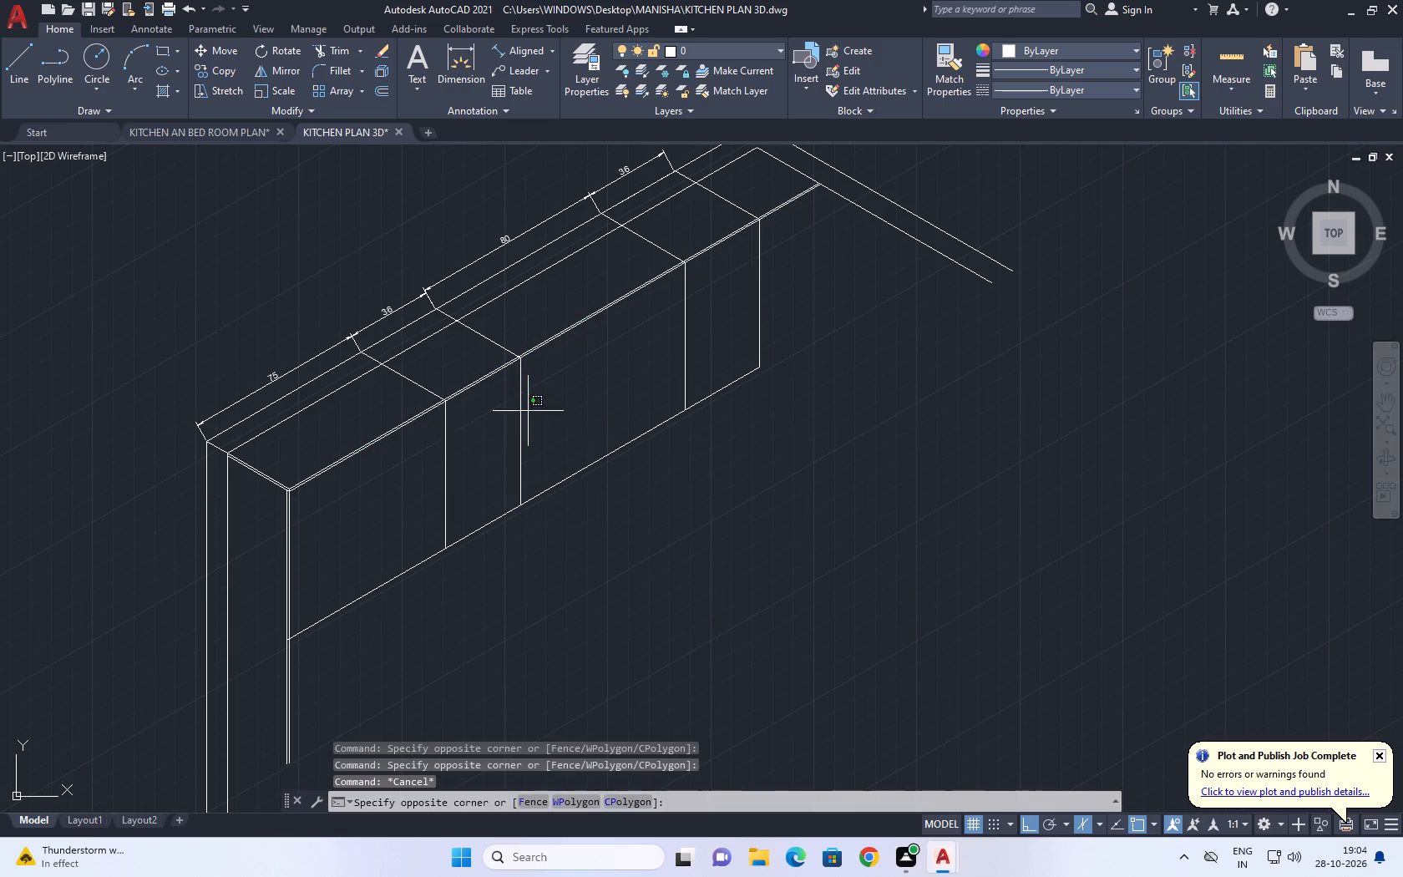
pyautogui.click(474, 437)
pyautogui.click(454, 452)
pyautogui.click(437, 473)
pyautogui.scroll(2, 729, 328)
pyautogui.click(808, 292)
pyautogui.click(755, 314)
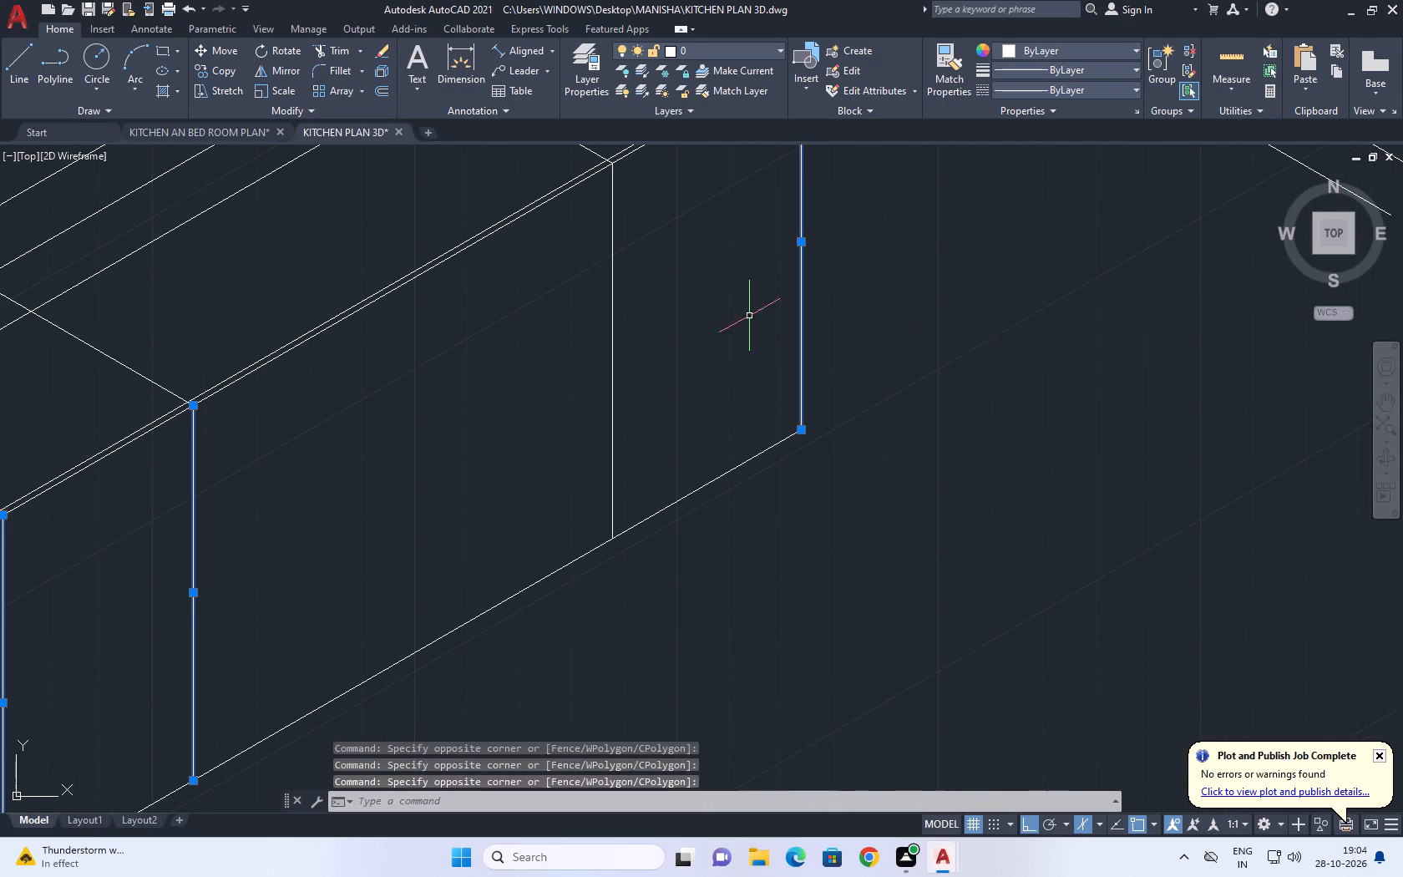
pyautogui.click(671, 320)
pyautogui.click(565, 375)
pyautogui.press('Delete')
# Draw a vertical divider line from where the first cross line meets the inner front edge line down past the counter's bottom line.
pyautogui.scroll(-5, 590, 411)
pyautogui.press('l')
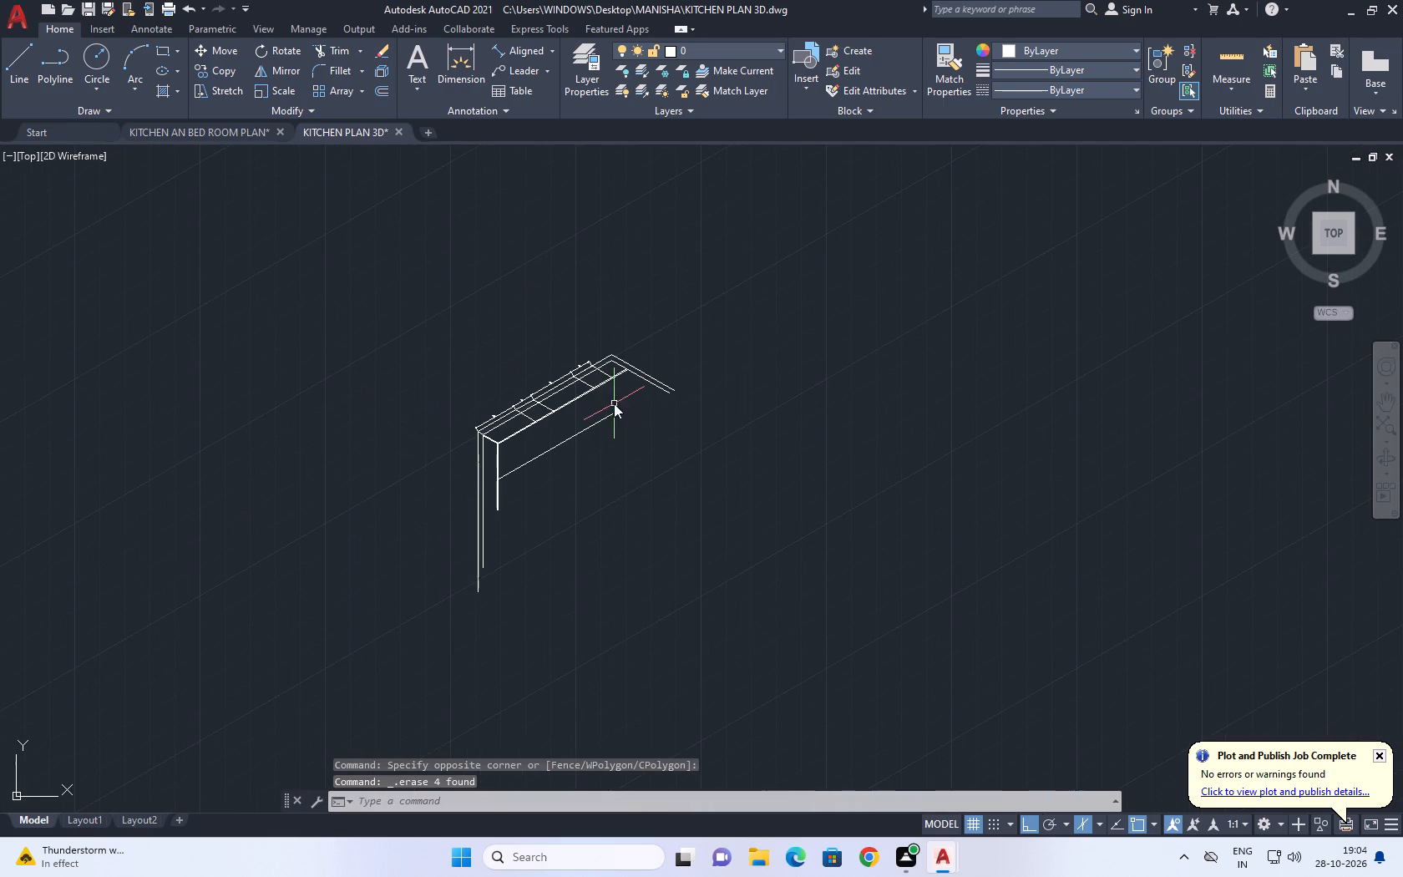
pyautogui.press('space')
pyautogui.scroll(7, 525, 454)
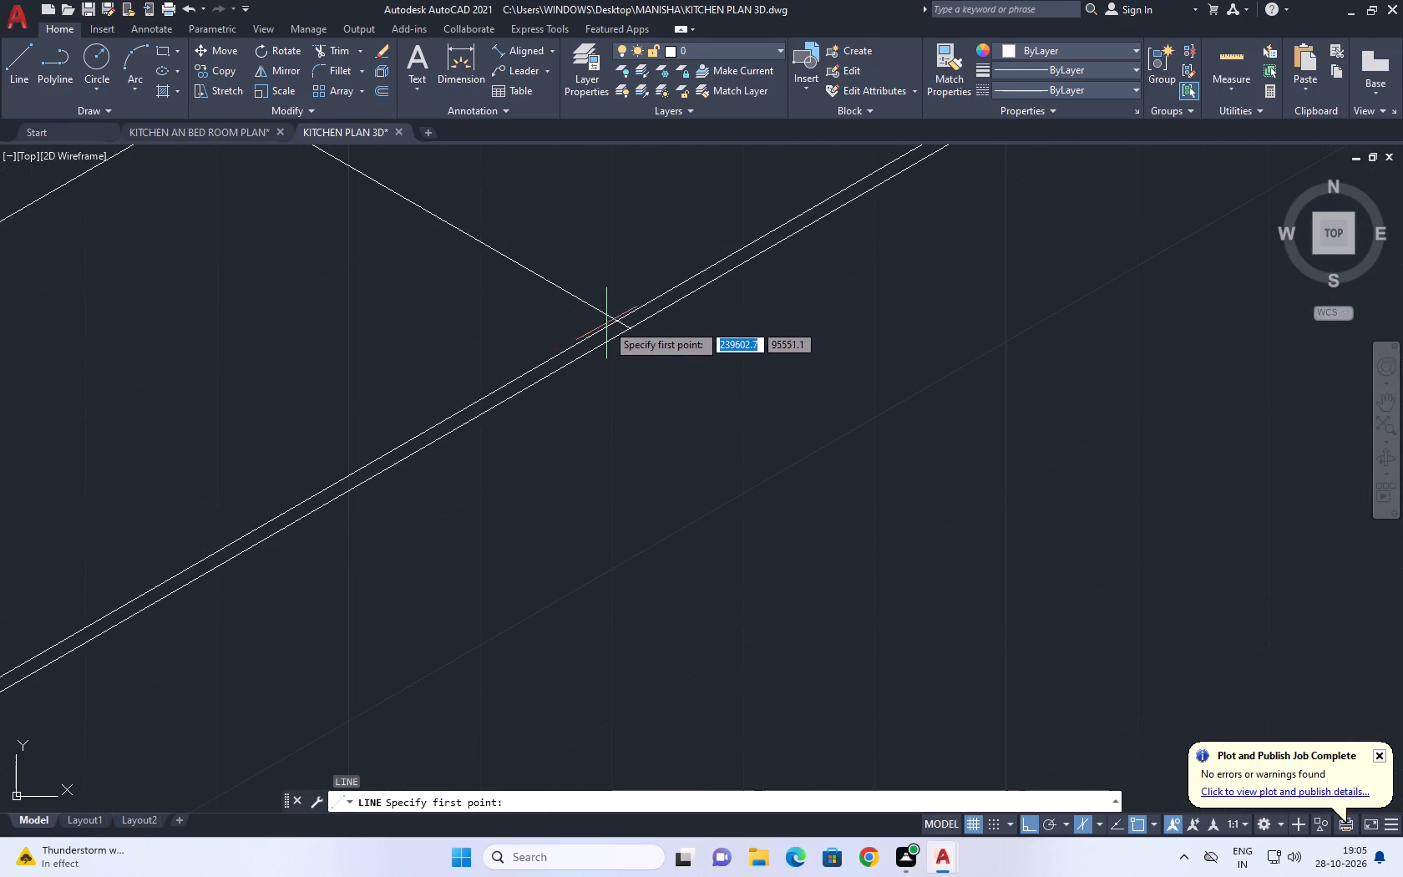
pyautogui.click(618, 321)
pyautogui.scroll(1, 618, 321)
pyautogui.scroll(-5, 631, 329)
pyautogui.moveTo(678, 530); pyautogui.dragTo(682, 380, button='middle')
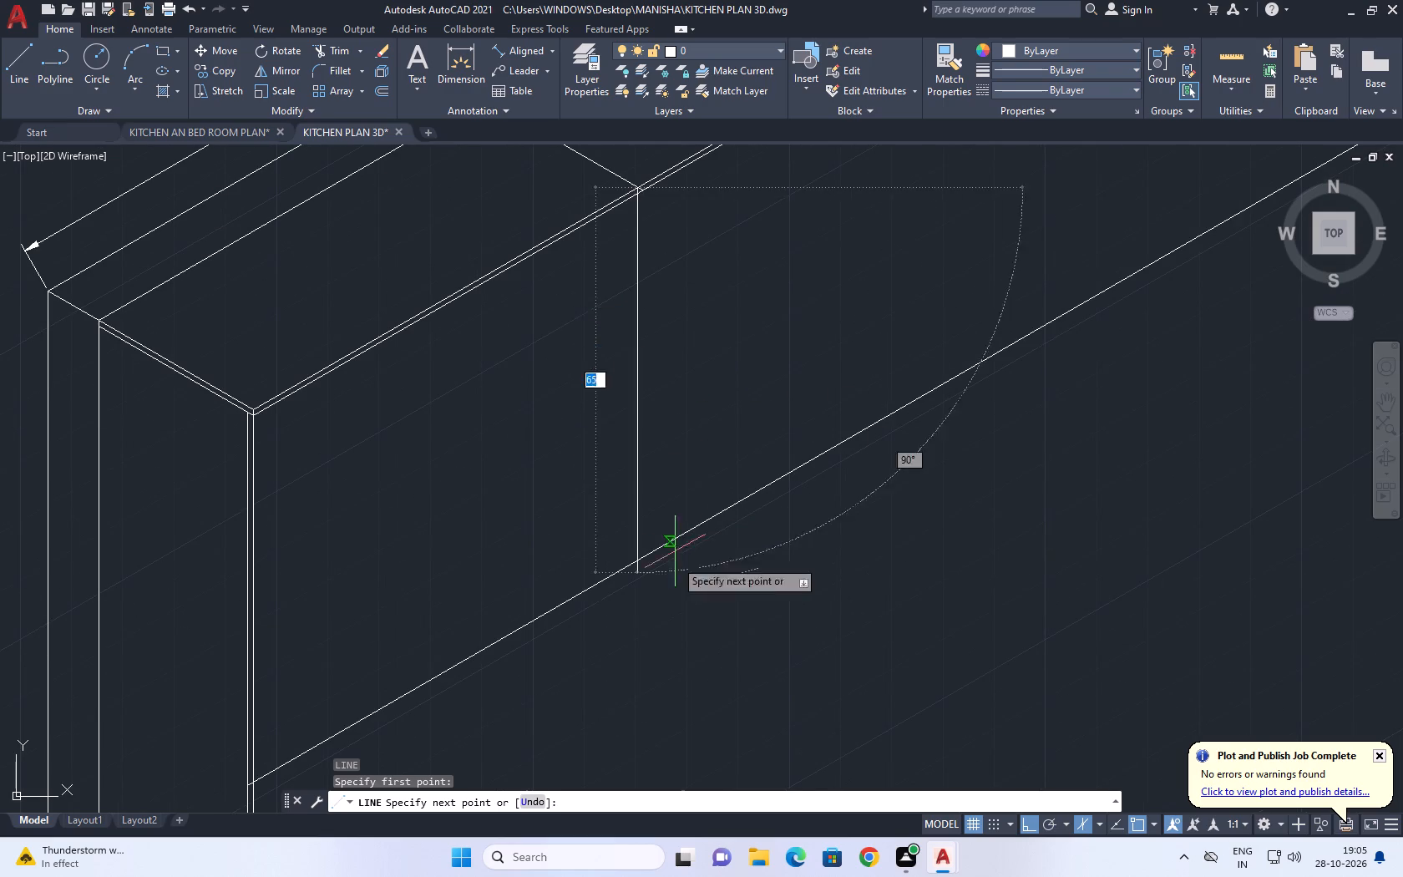
pyautogui.click(618, 632)
pyautogui.scroll(-2, 624, 545)
pyautogui.press('space')
# Draw the second vertical divider from the second cross line's joint with the inner front edge line down past the bottom line.
pyautogui.scroll(-1, 624, 545)
pyautogui.press('space')
pyautogui.scroll(4, 658, 438)
pyautogui.click(706, 423)
pyautogui.moveTo(719, 530); pyautogui.dragTo(710, 347, button='middle')
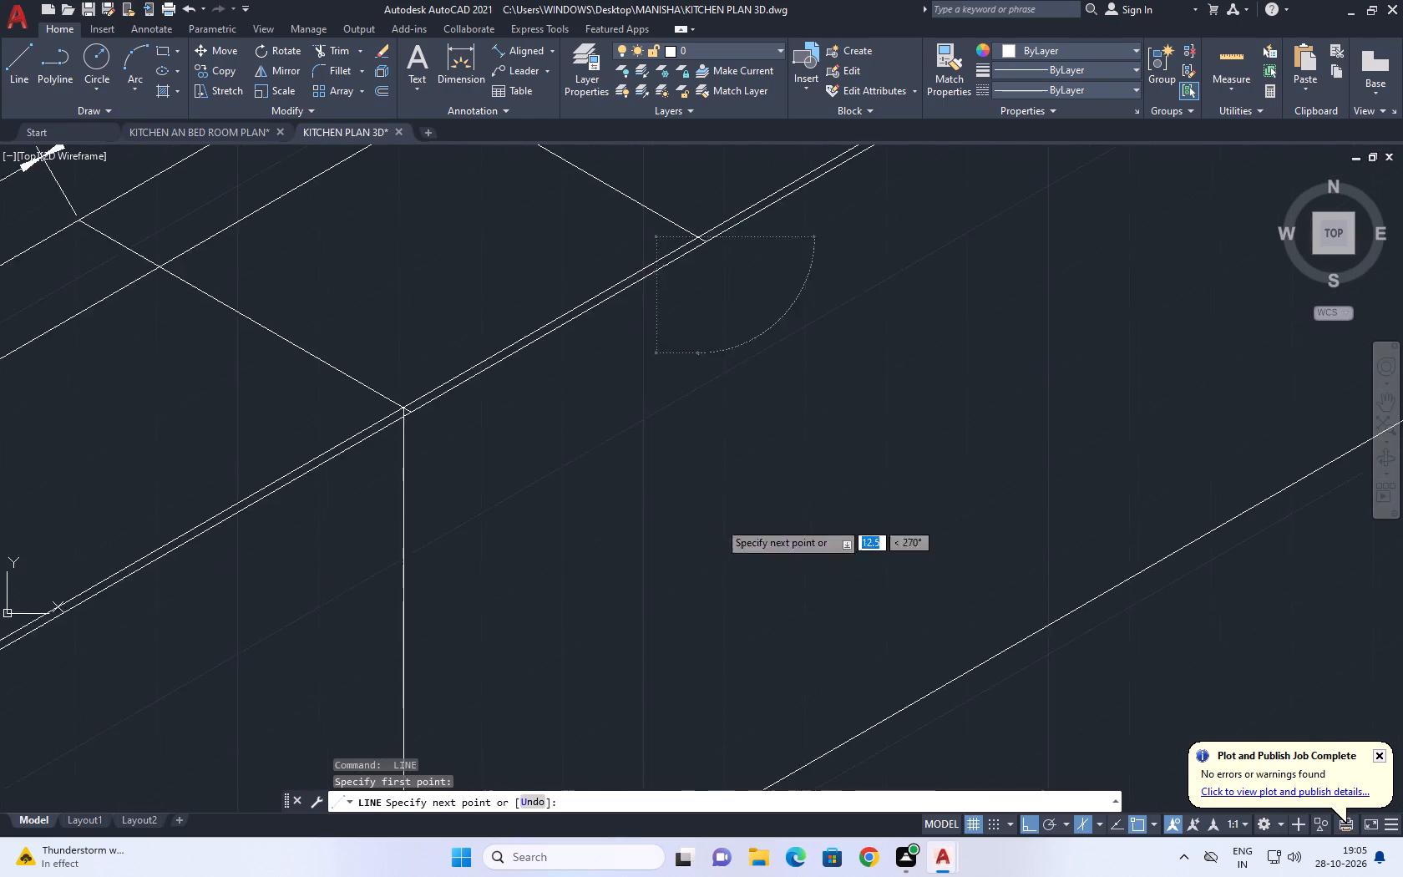
pyautogui.scroll(-3, 703, 280)
pyautogui.click(722, 451)
pyautogui.press('space')
# Draw the third vertical divider from the third cross line's joint with the inner front edge line down past the bottom line.
pyautogui.moveTo(728, 332); pyautogui.dragTo(729, 386, button='middle')
pyautogui.press('space')
pyautogui.scroll(1, 840, 237)
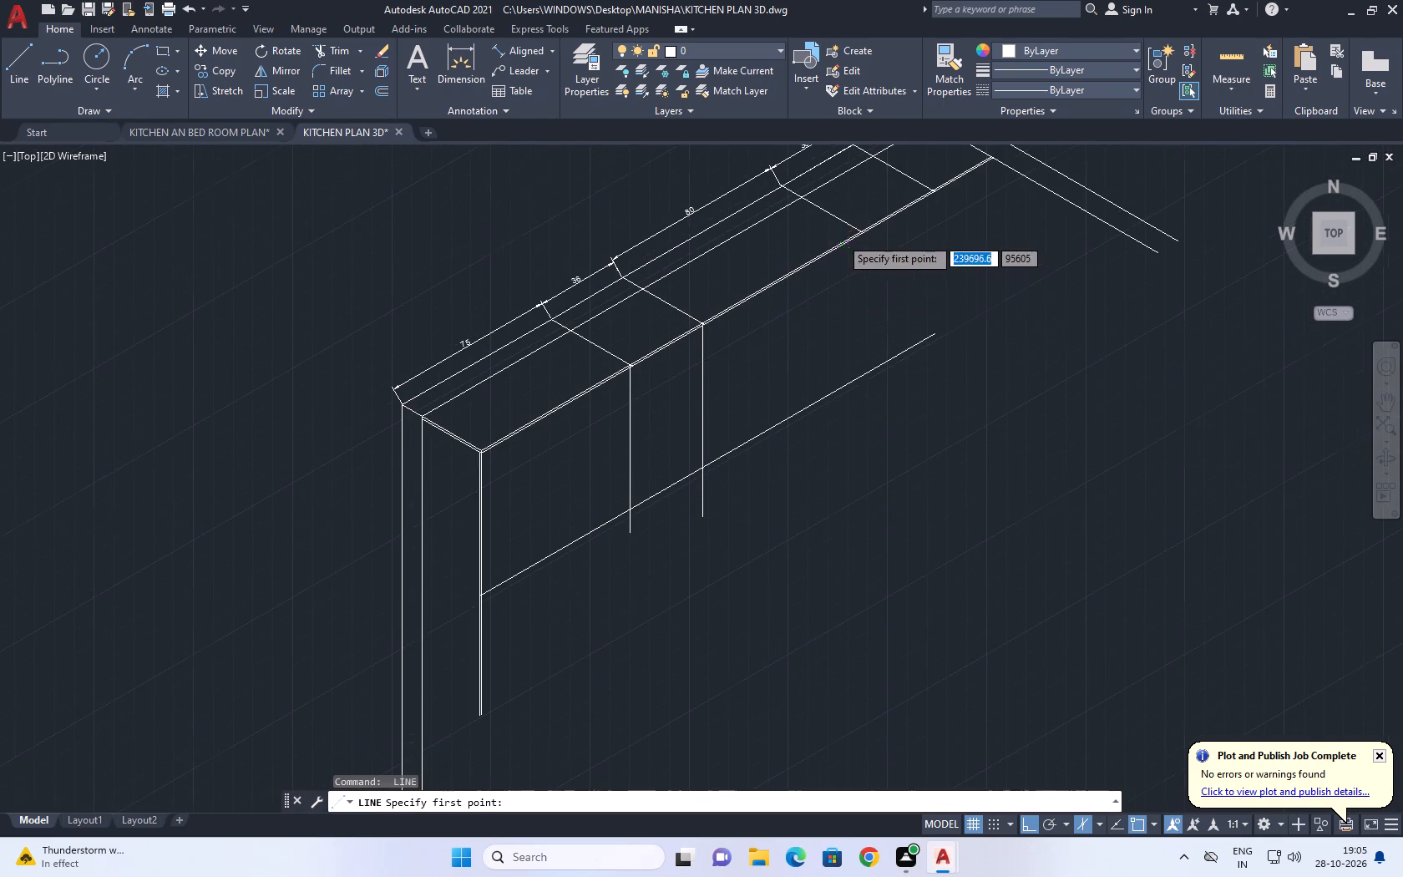
pyautogui.scroll(5, 840, 237)
pyautogui.click(965, 202)
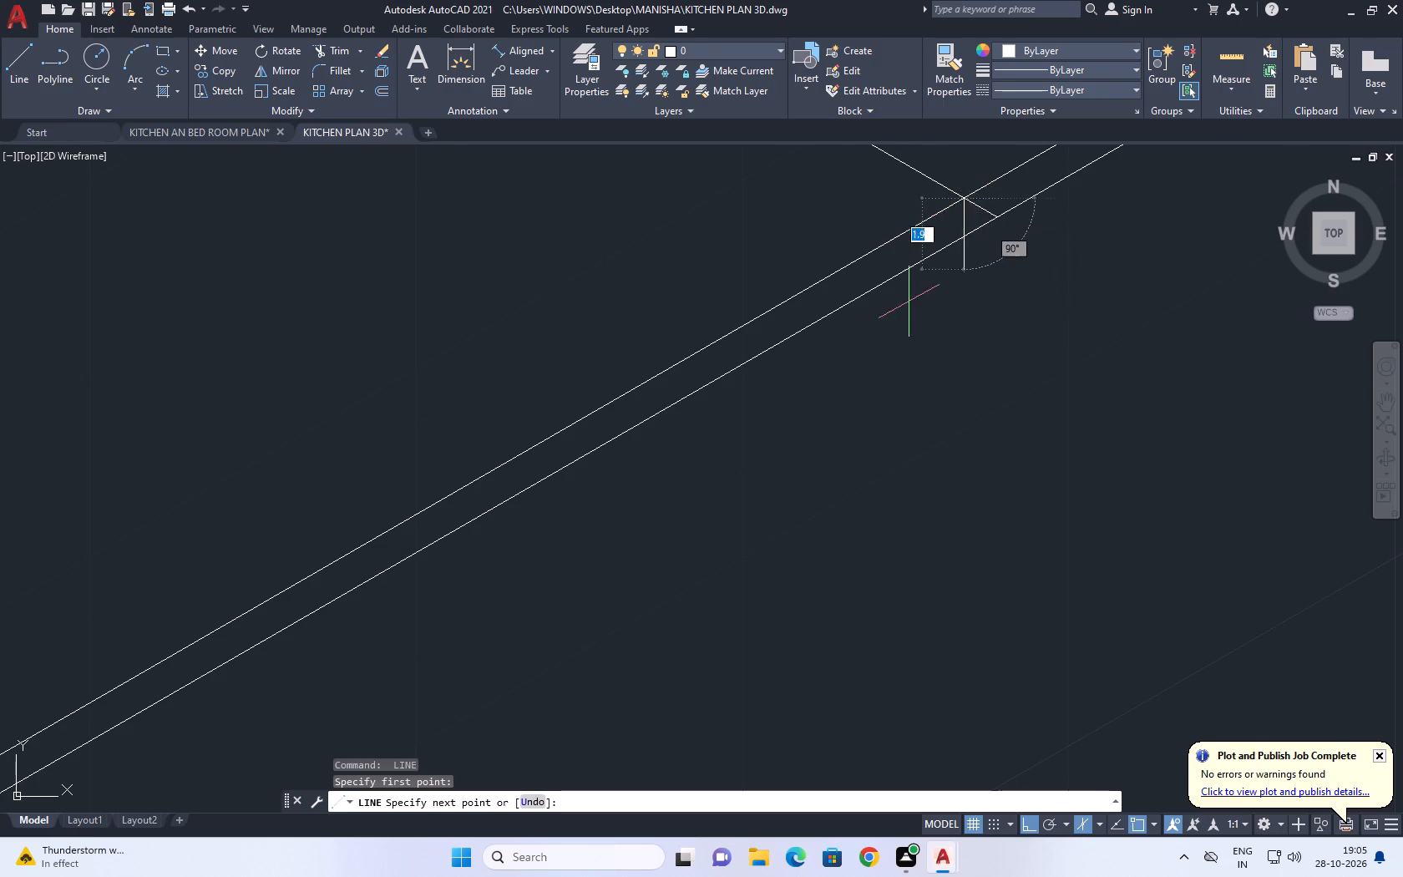
pyautogui.scroll(-3, 893, 362)
pyautogui.moveTo(944, 510); pyautogui.dragTo(864, 333, button='middle')
pyautogui.scroll(-3, 846, 274)
pyautogui.click(850, 467)
pyautogui.press('space')
# Draw the fourth vertical divider from the fourth cross line's joint with the inner front edge line down past the bottom line.
pyautogui.moveTo(868, 288); pyautogui.dragTo(869, 296, button='middle')
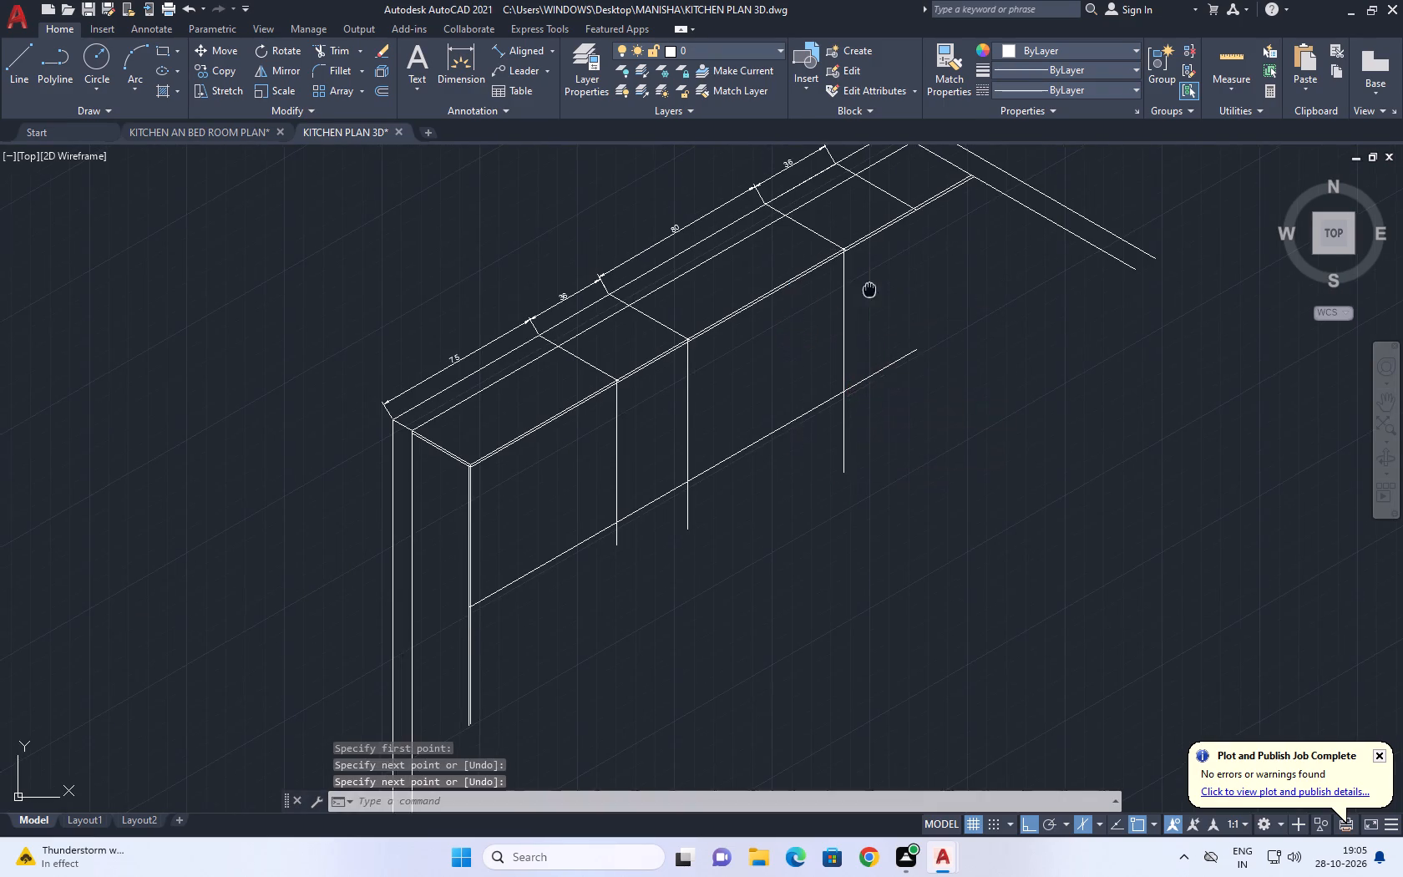
pyautogui.moveTo(869, 296); pyautogui.dragTo(857, 317, button='middle')
pyautogui.press('space')
pyautogui.scroll(5, 893, 230)
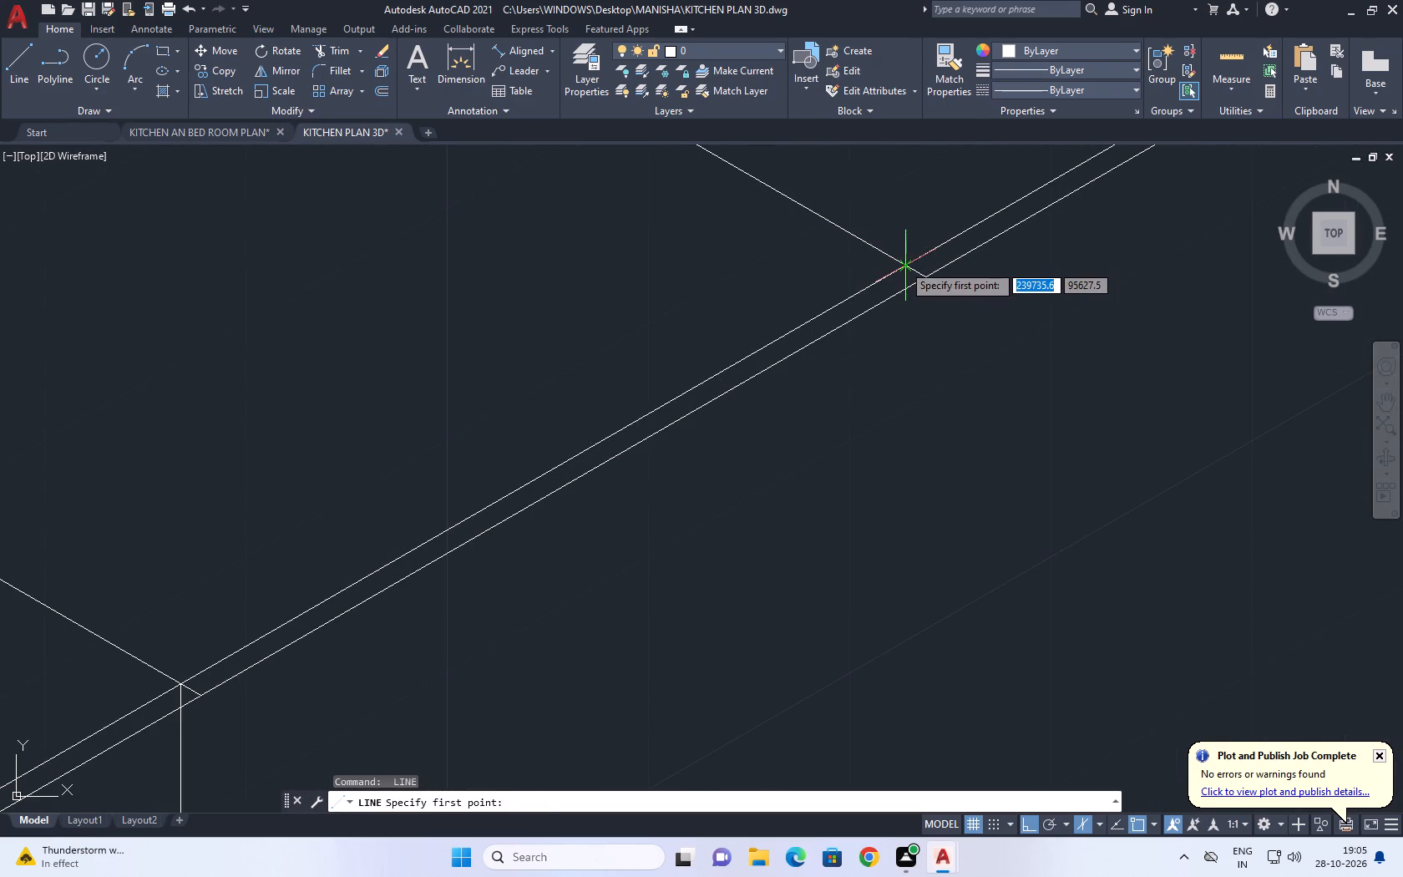
pyautogui.click(909, 266)
pyautogui.scroll(-6, 891, 261)
pyautogui.click(910, 433)
pyautogui.press('space')
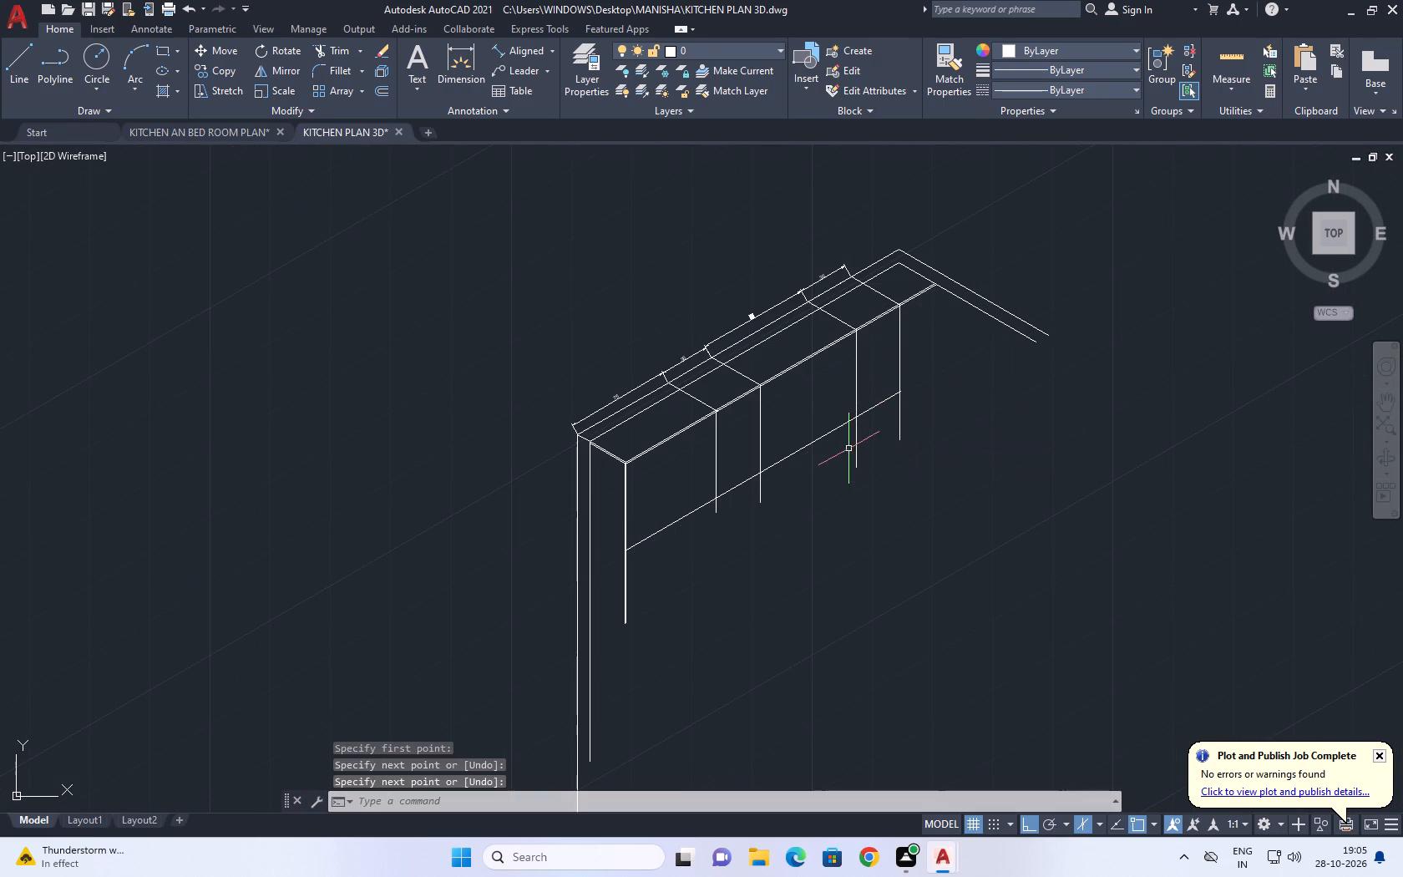
# Trim the lower ends of the four vertical dividers and the leftover overhang at the fourth divider along the counter's bottom line.
pyautogui.press('t')
pyautogui.press('r')
pyautogui.press('space')
pyautogui.scroll(1, 674, 536)
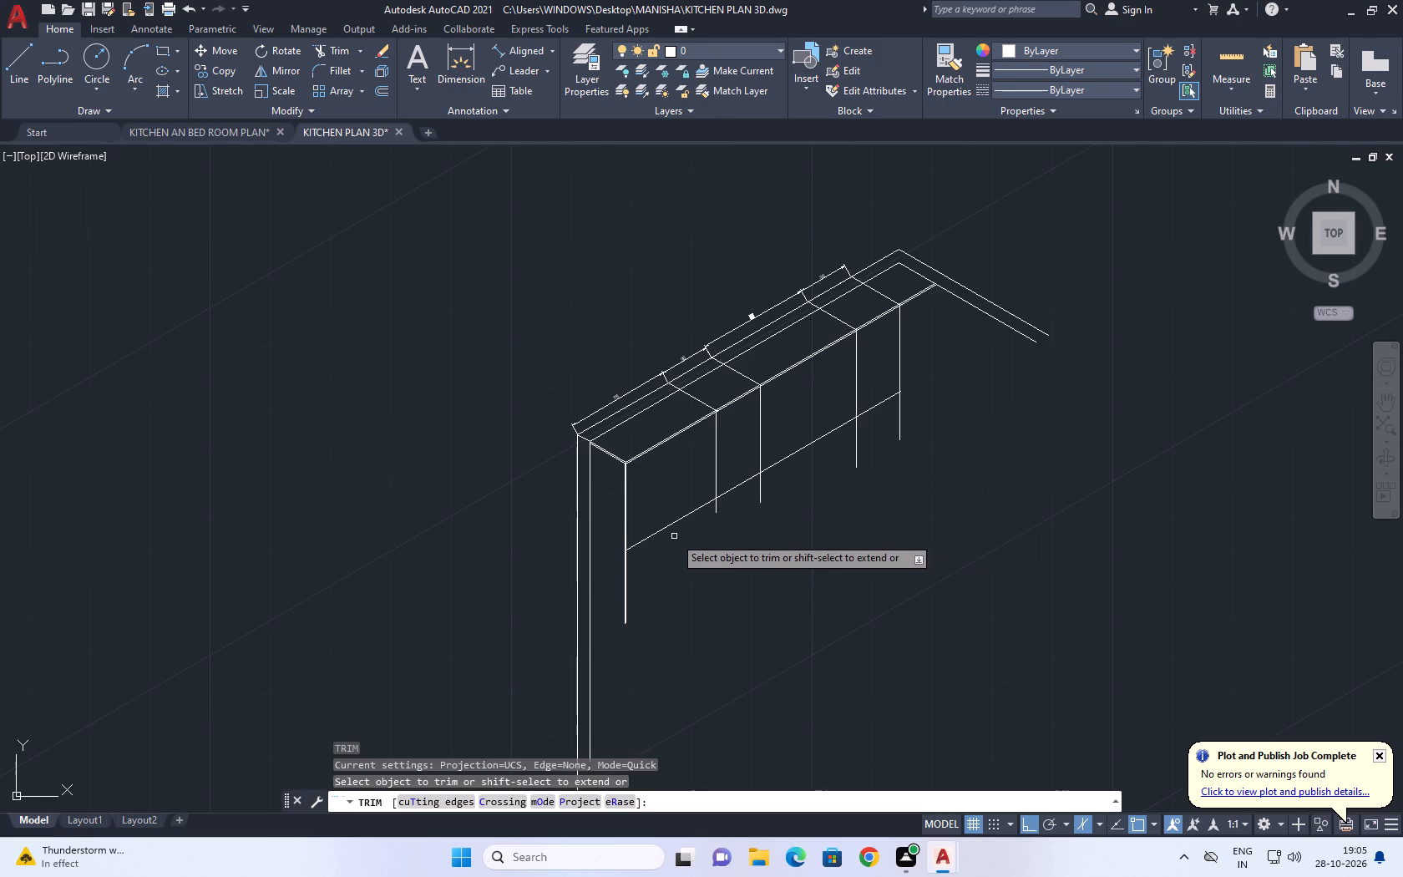
pyautogui.scroll(2, 674, 536)
pyautogui.moveTo(732, 475); pyautogui.dragTo(739, 470)
pyautogui.moveTo(990, 352); pyautogui.dragTo(586, 499, button='middle')
pyautogui.scroll(-2, 577, 500)
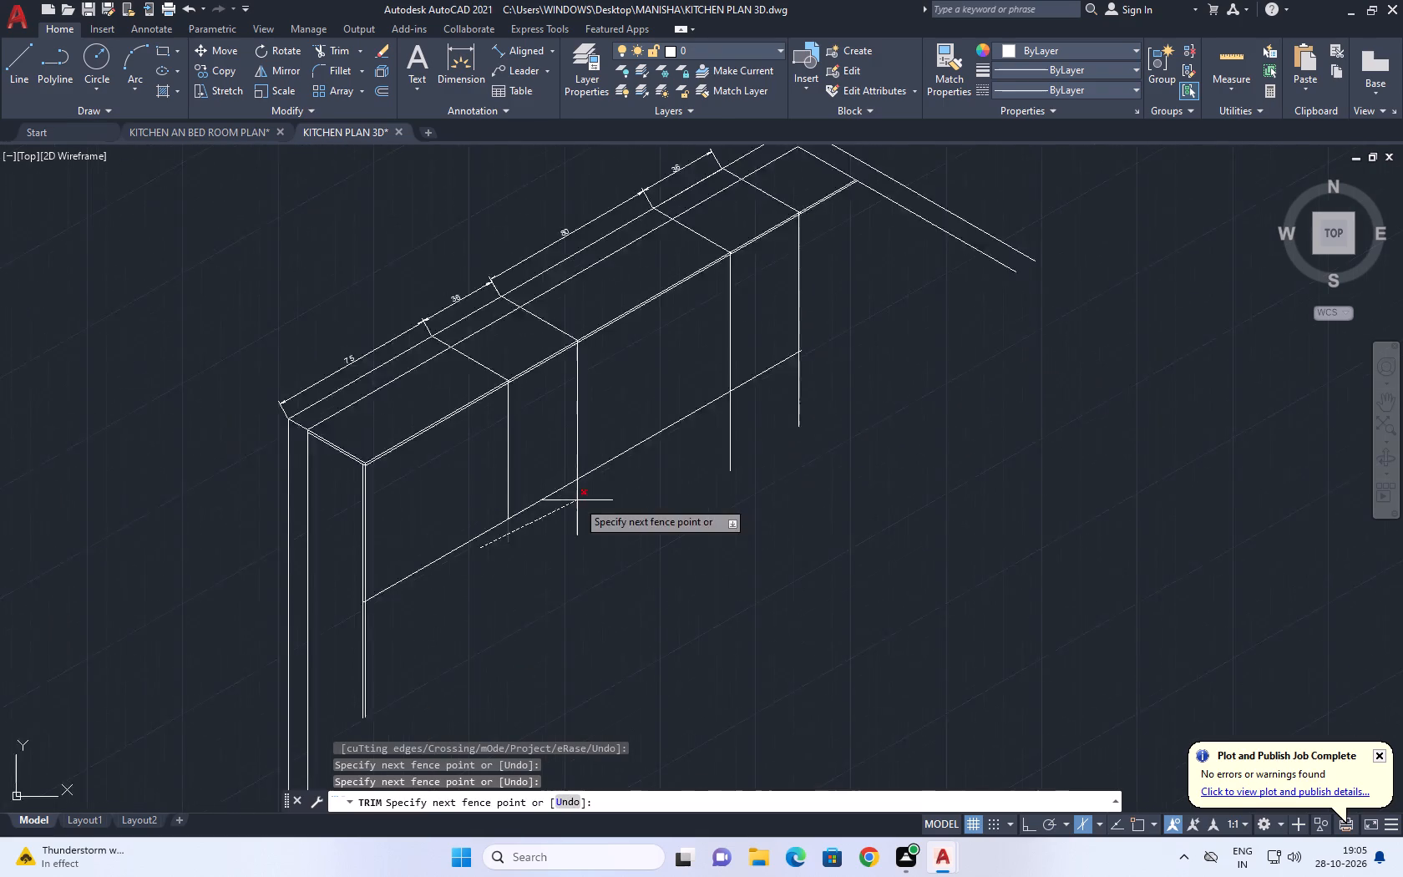
pyautogui.scroll(-1, 577, 500)
pyautogui.click(734, 415)
pyautogui.scroll(5, 714, 408)
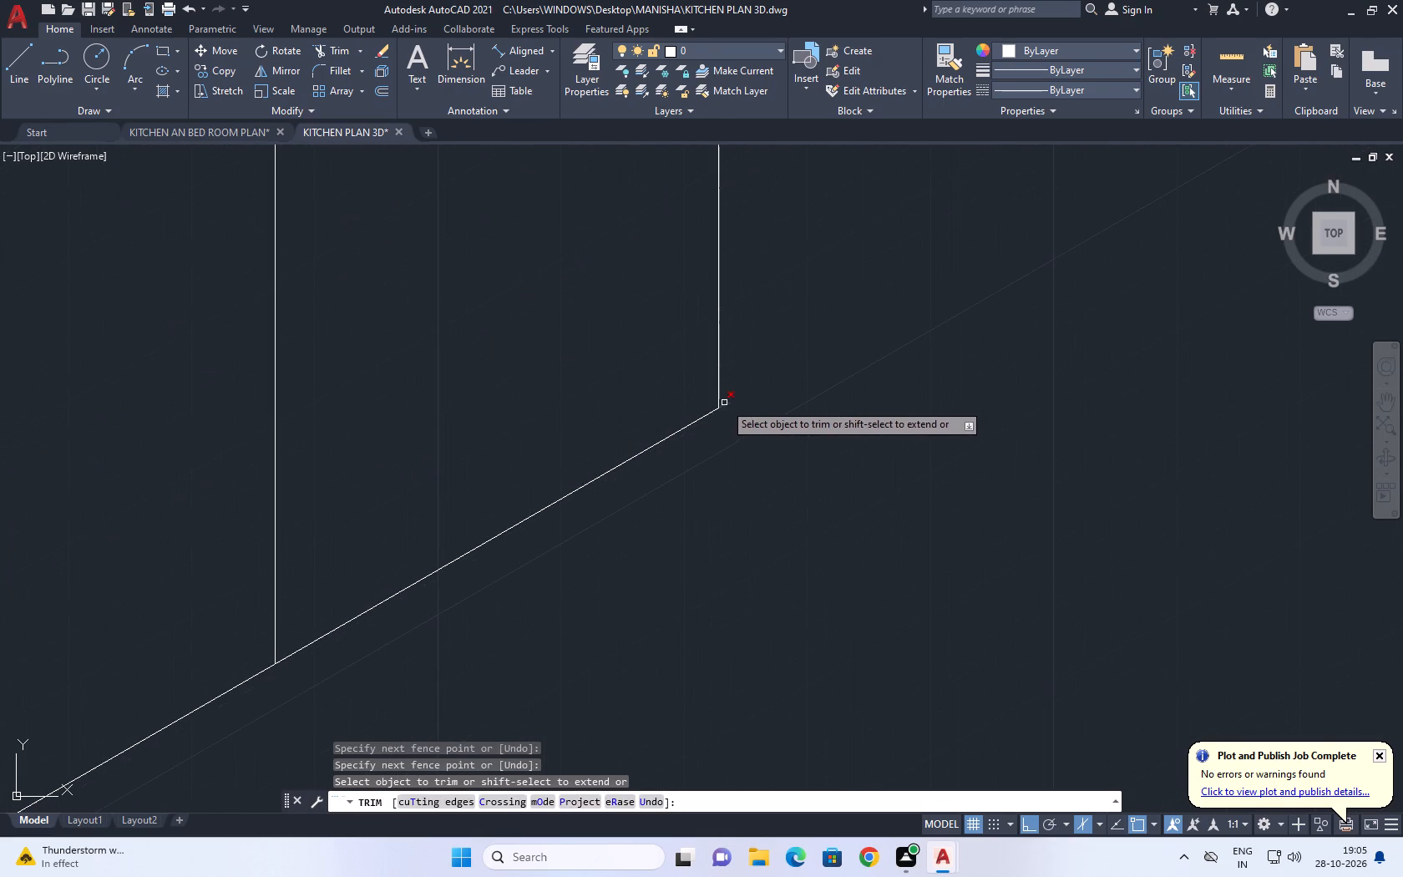
pyautogui.click(725, 401)
pyautogui.scroll(-6, 820, 460)
pyautogui.press('Escape')
# Erase the outer of the two parallel front edge lines along the countertop.
pyautogui.scroll(3, 546, 491)
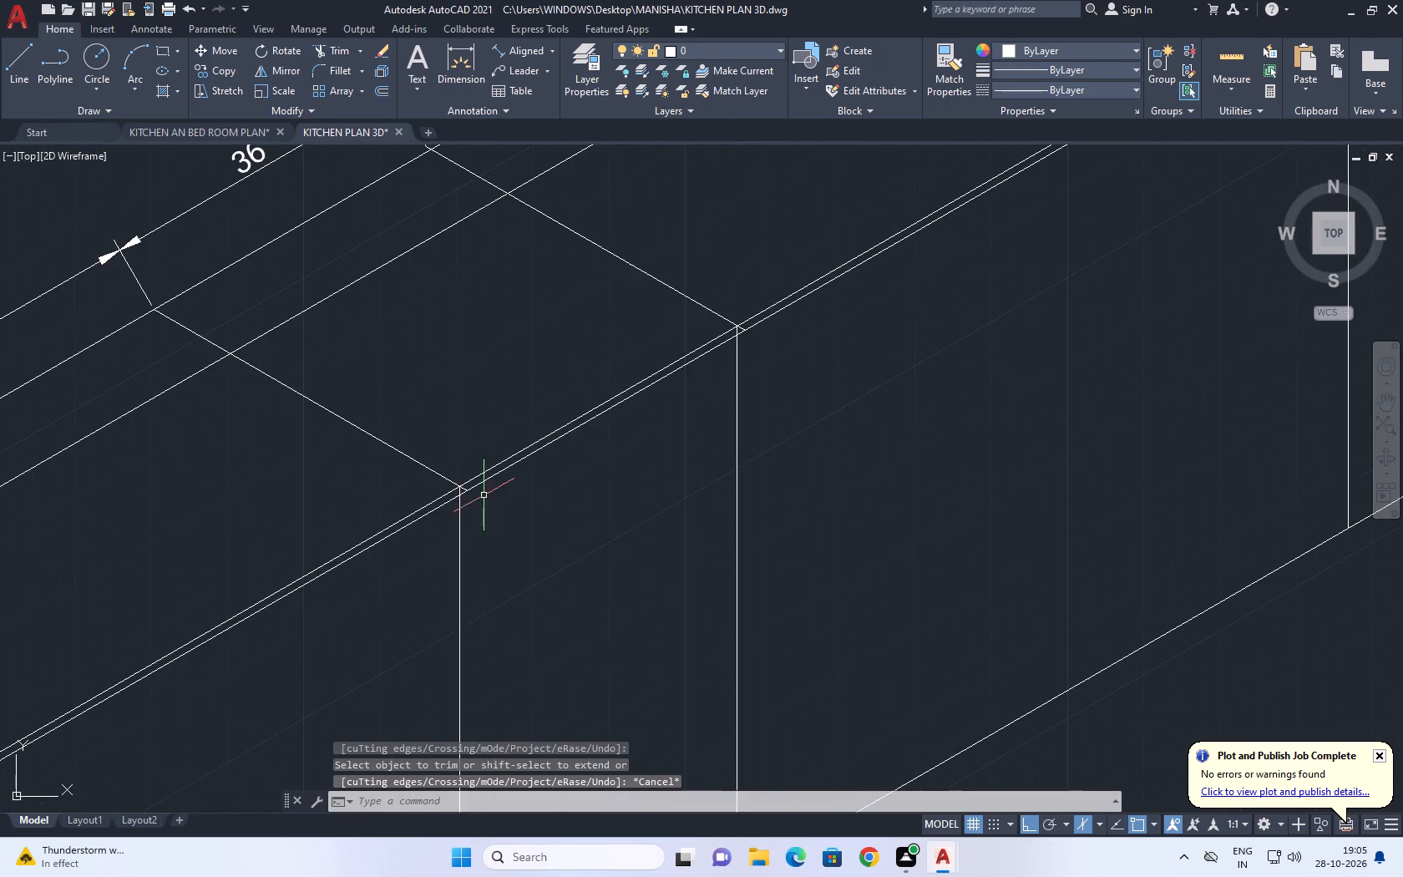
pyautogui.scroll(2, 448, 494)
pyautogui.click(538, 474)
pyautogui.click(530, 454)
pyautogui.moveTo(570, 474); pyautogui.dragTo(580, 493, button='middle')
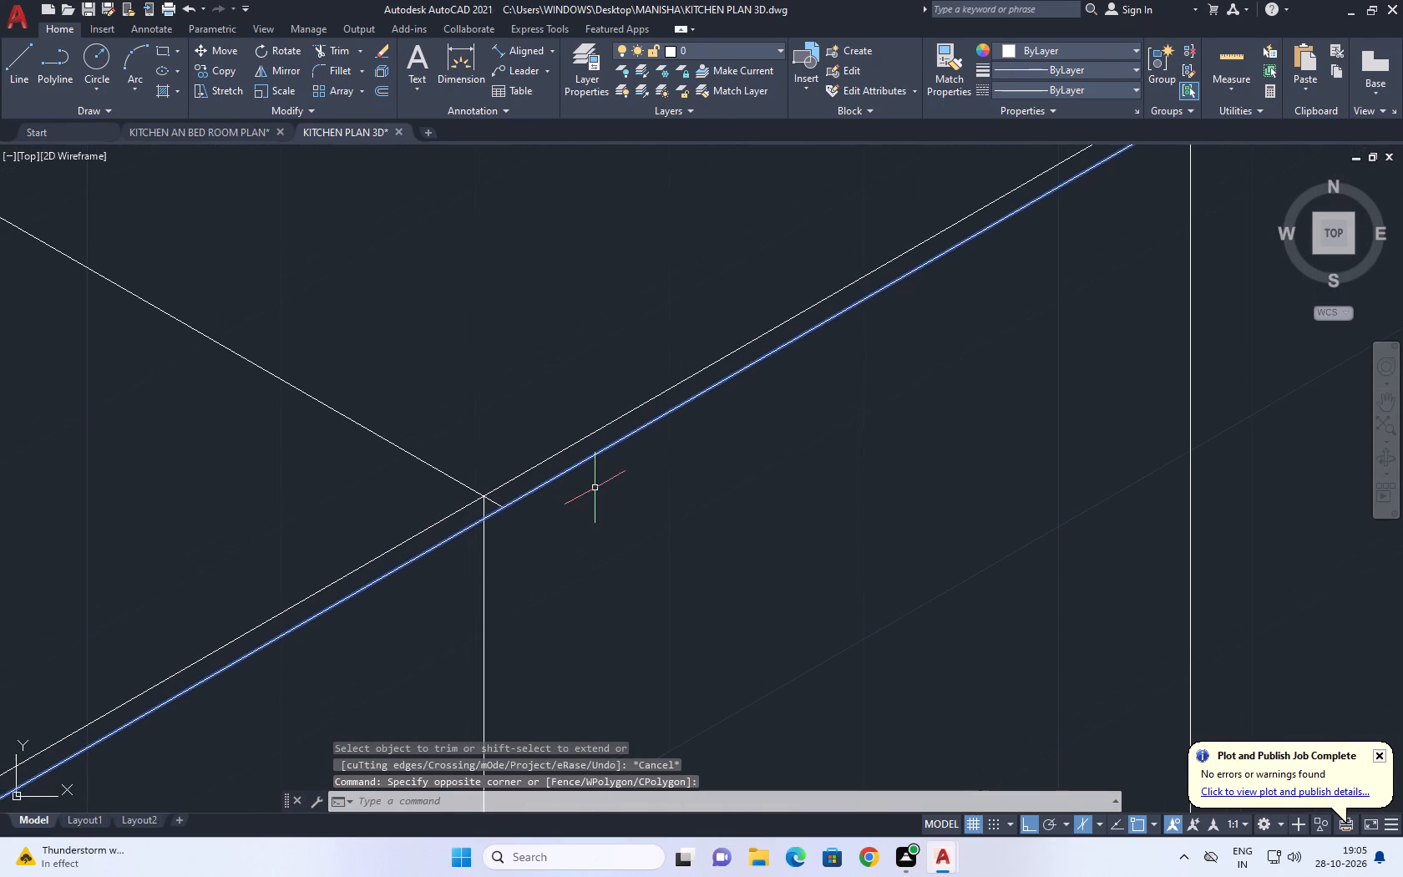
pyautogui.press('Delete')
pyautogui.scroll(-2, 490, 512)
# Trim the short ends of the first and second cross lines sticking out past the remaining front edge line.
pyautogui.press('t')
pyautogui.press('r')
pyautogui.press('space')
pyautogui.scroll(3, 488, 511)
pyautogui.click(500, 504)
pyautogui.scroll(-5, 558, 515)
pyautogui.scroll(-1, 704, 447)
pyautogui.scroll(4, 727, 412)
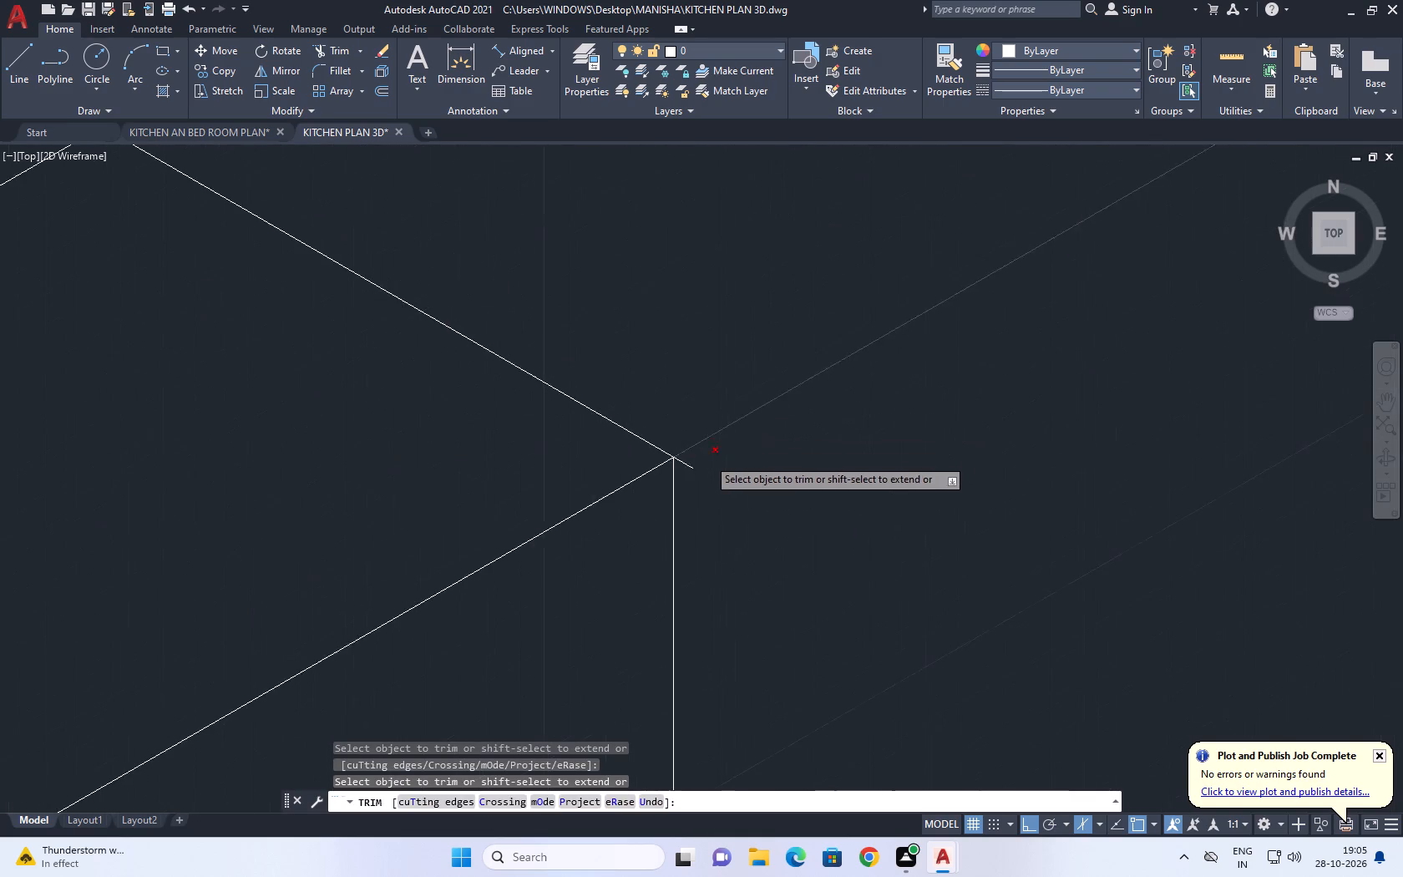
pyautogui.scroll(2, 707, 458)
pyautogui.click(677, 454)
pyautogui.scroll(-10, 701, 472)
# Trim the short ends of the third and fourth cross lines sticking out past the front edge line.
pyautogui.scroll(1, 767, 452)
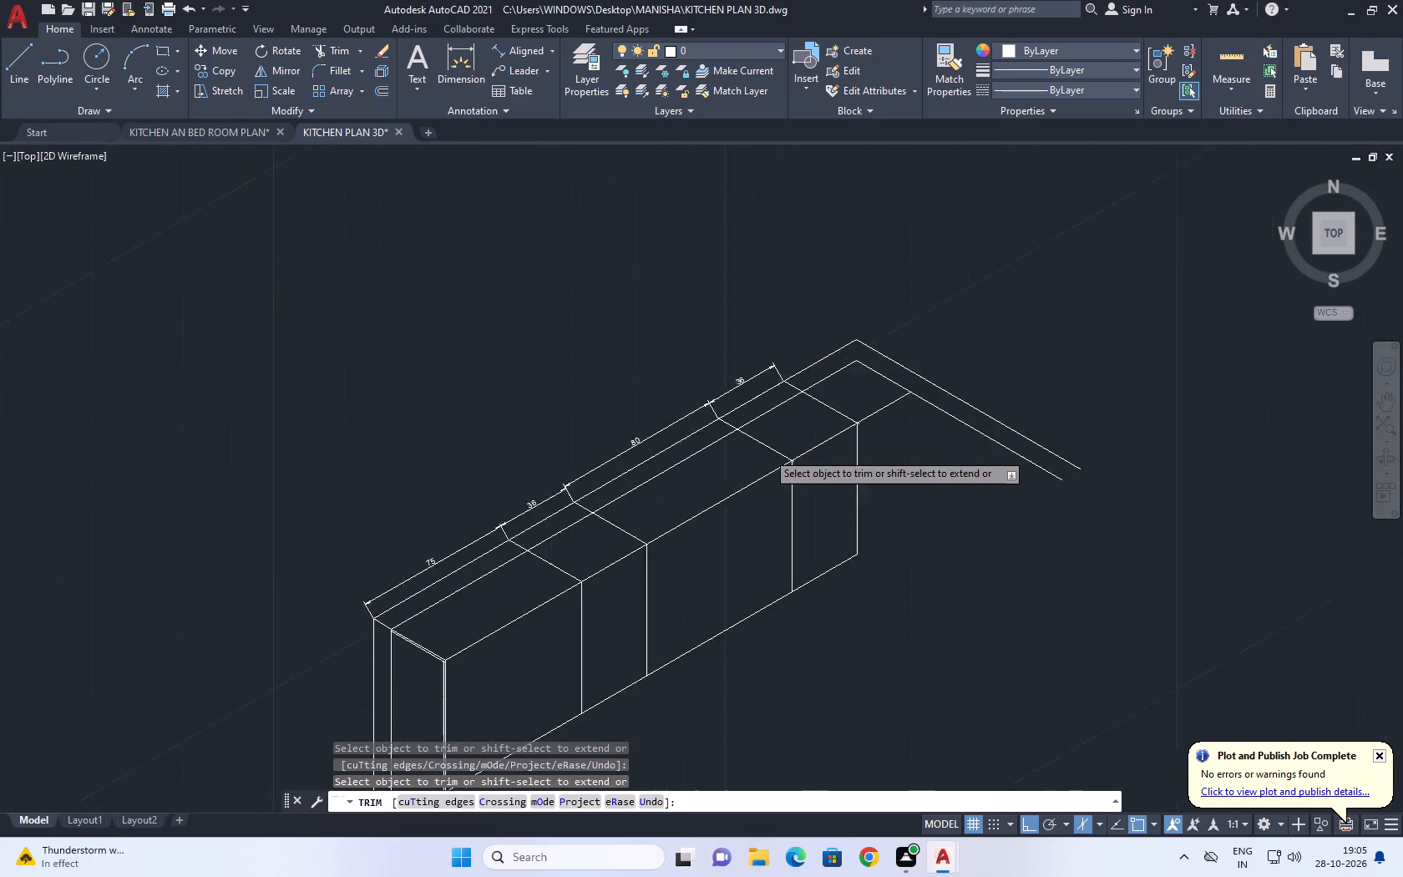
pyautogui.scroll(6, 773, 452)
pyautogui.scroll(2, 883, 443)
pyautogui.click(1019, 427)
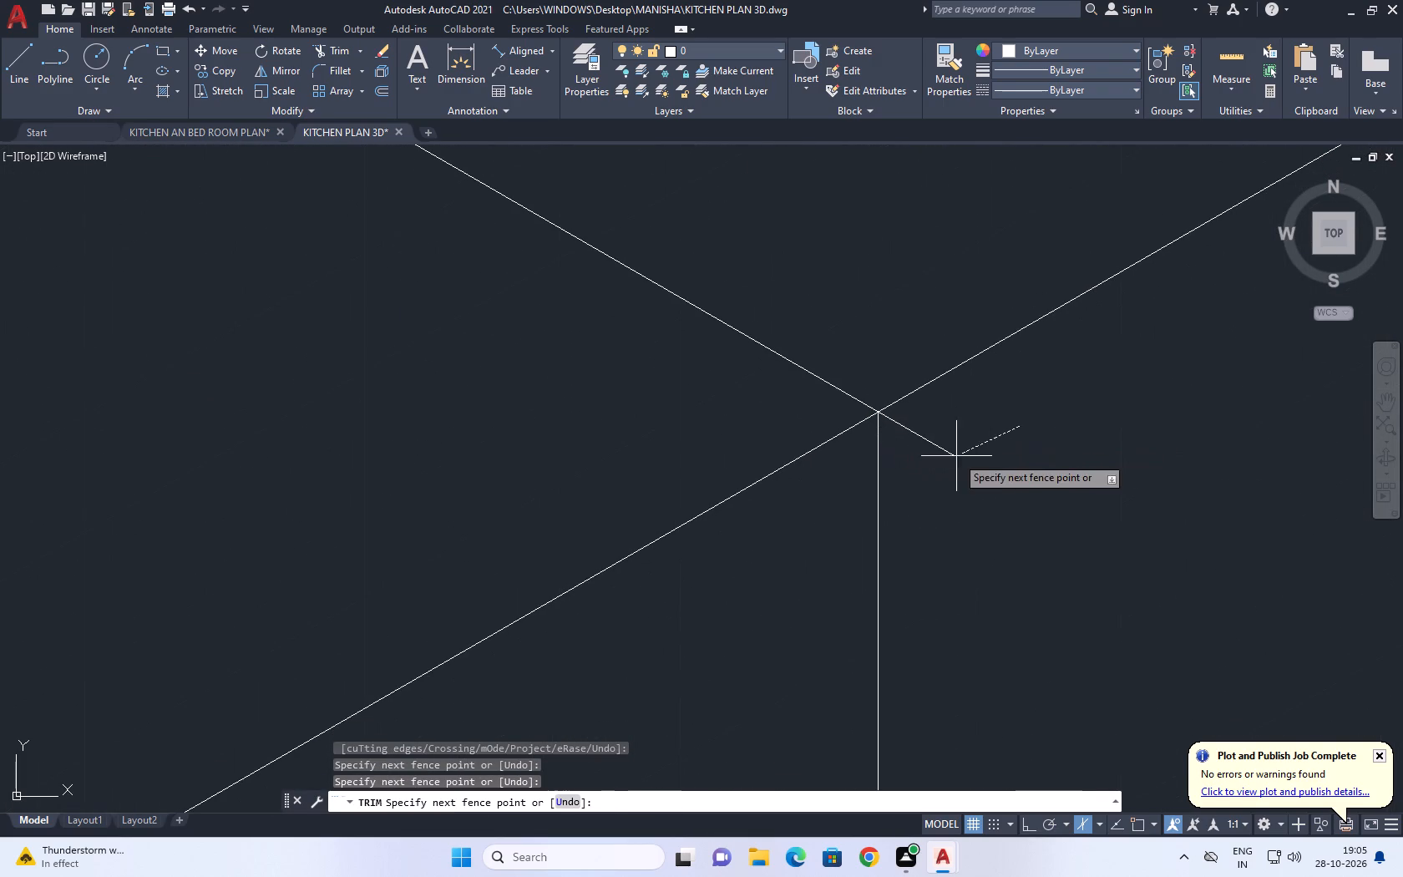
pyautogui.click(927, 451)
pyautogui.scroll(-10, 859, 485)
pyautogui.scroll(4, 894, 461)
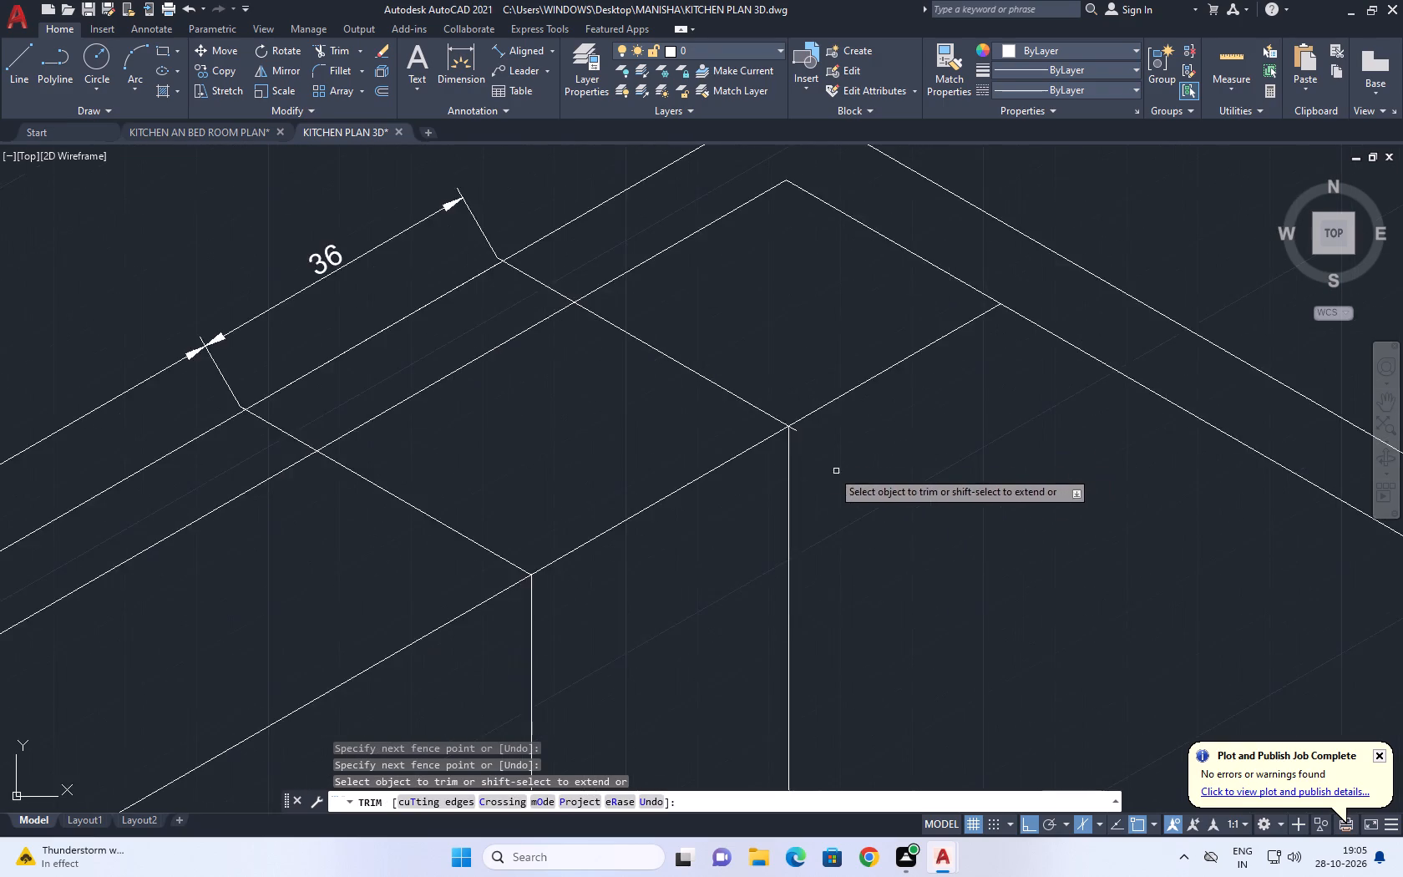
pyautogui.scroll(5, 823, 466)
pyautogui.click(799, 328)
pyautogui.click(781, 342)
pyautogui.press('Escape')
# Copy the countertop's front edge line 1 unit inward toward the wall, parallel to the cross lines.
pyautogui.scroll(-5, 875, 421)
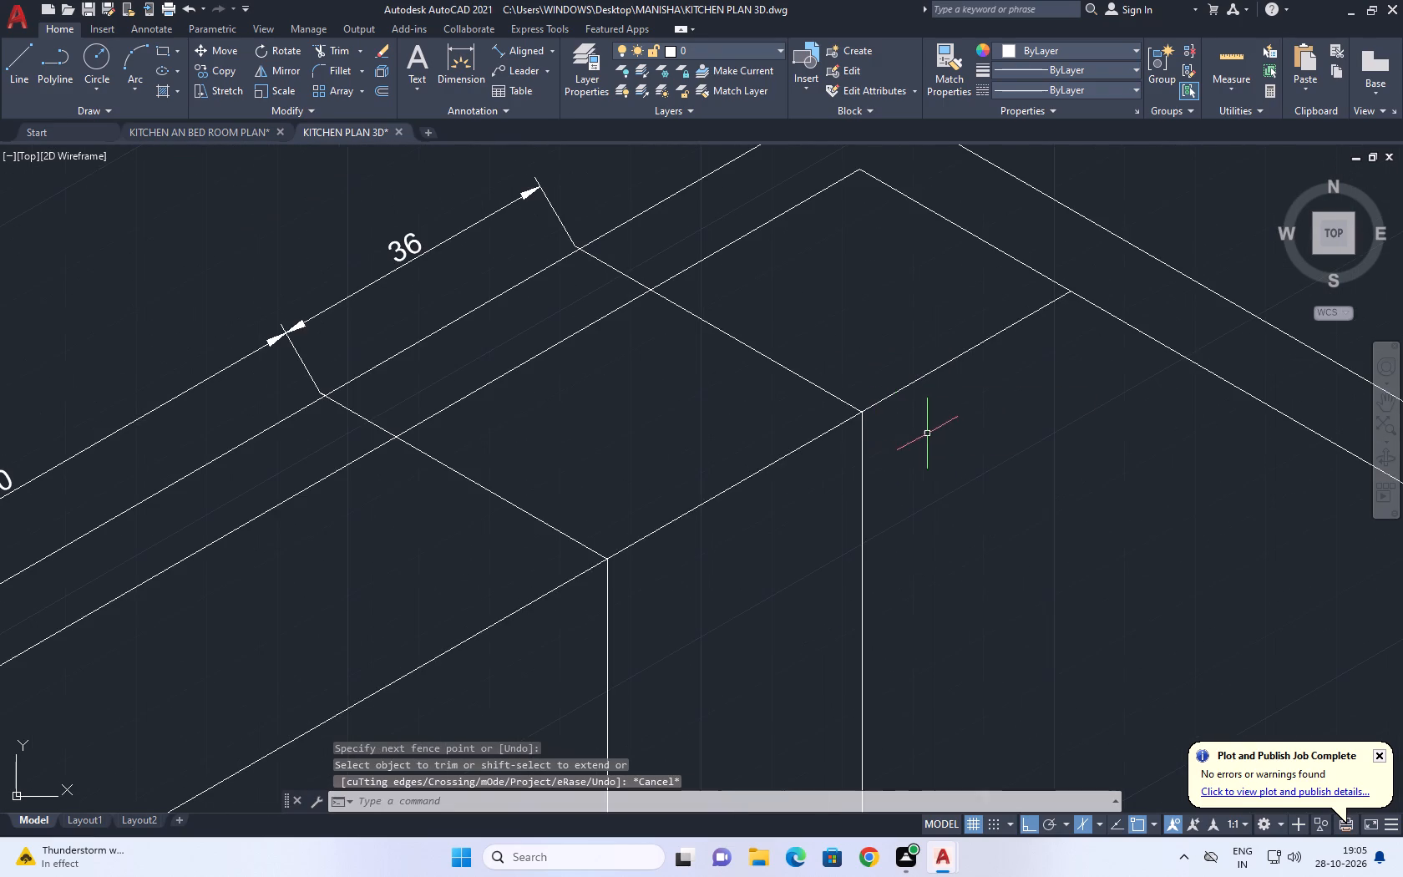
pyautogui.click(901, 392)
pyautogui.press('c')
pyautogui.press('o')
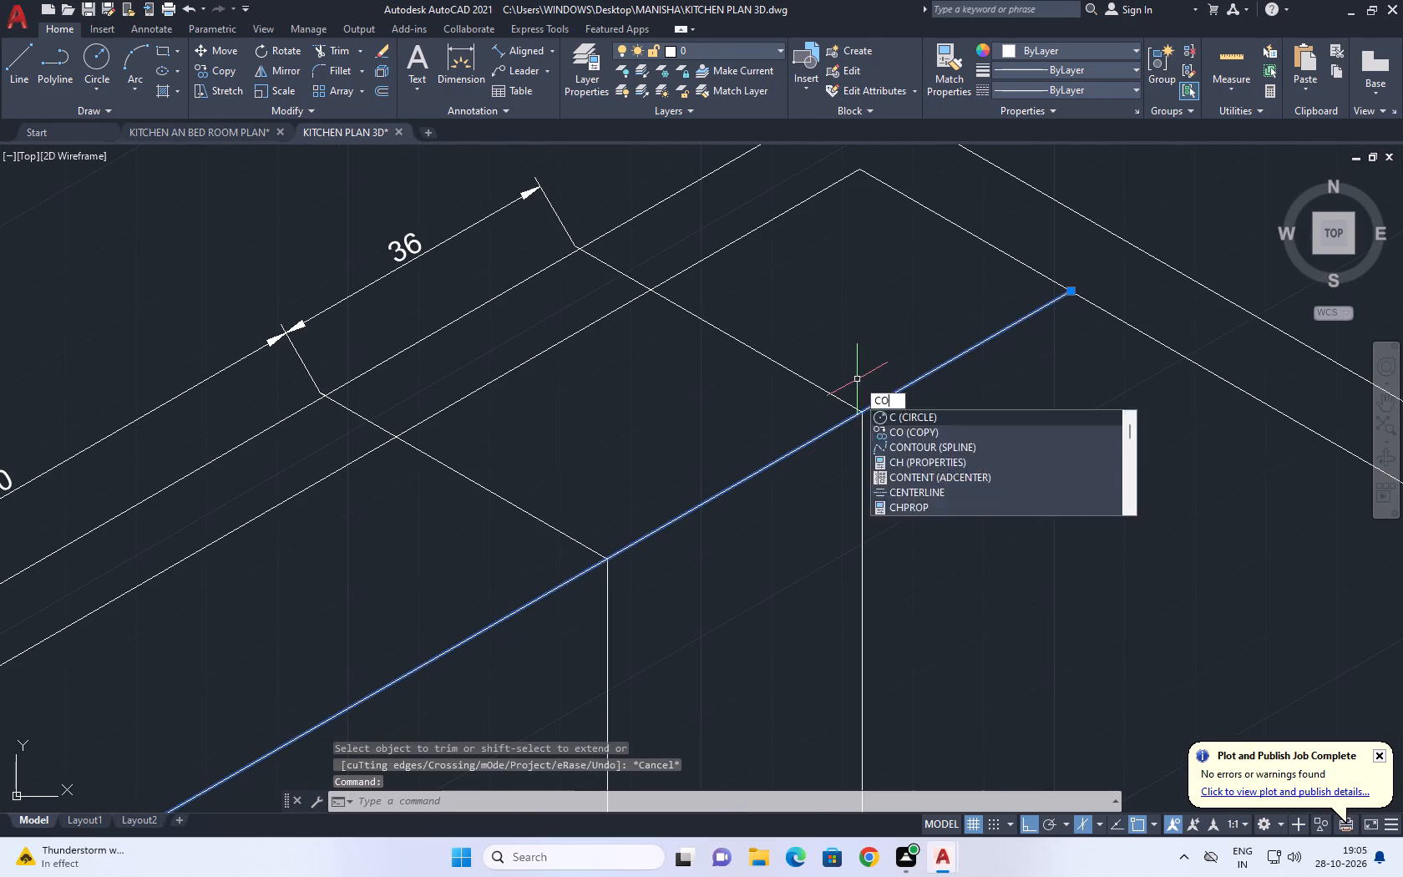
pyautogui.press('space')
pyautogui.click(973, 454)
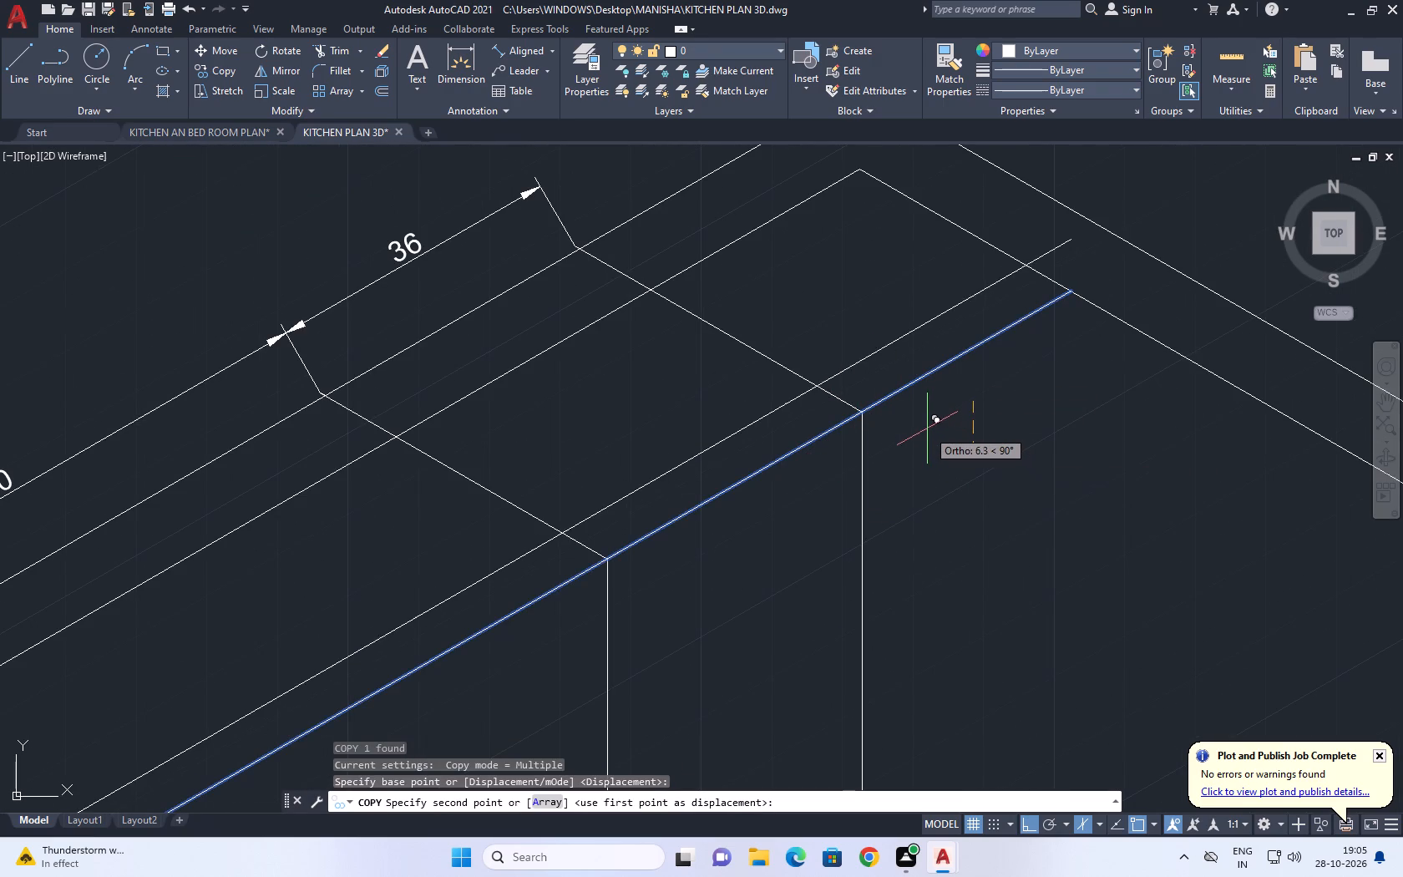
pyautogui.press('F5')
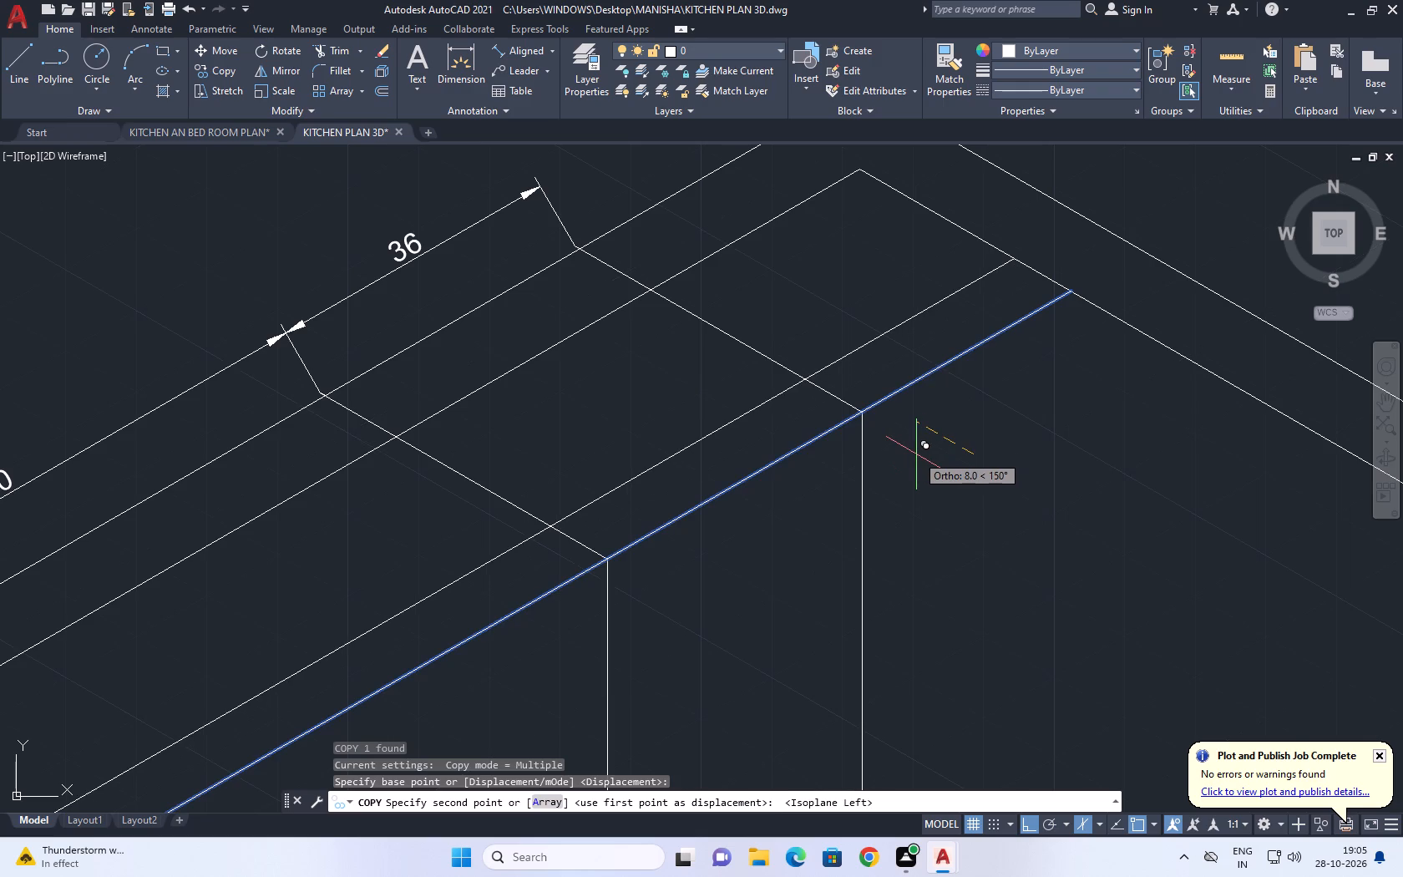
pyautogui.write('1')
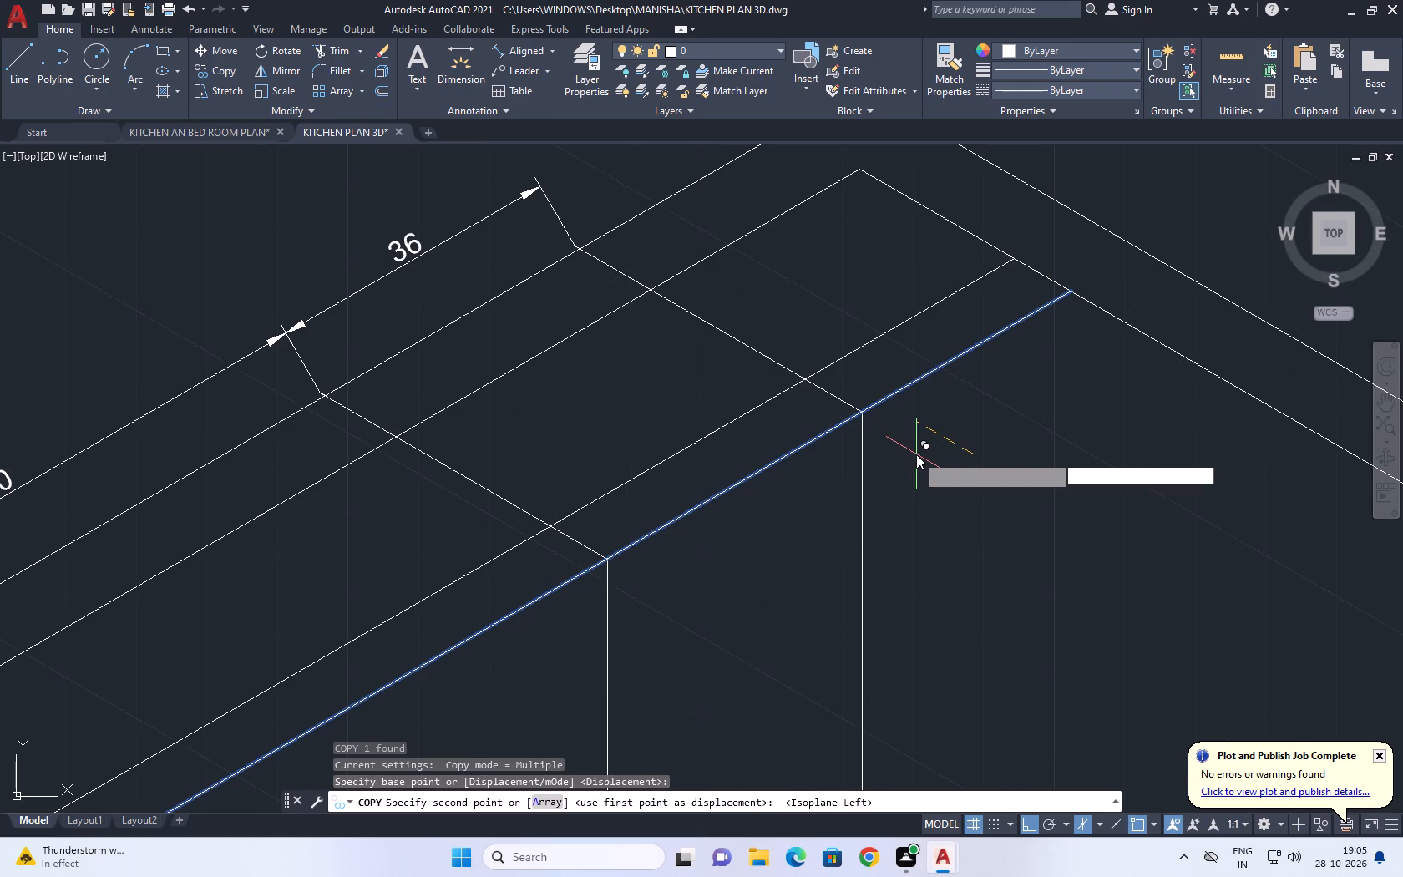
pyautogui.press('space')
pyautogui.press('Escape')
# Trim the short pieces of the counter's two end edge lines lying past the inner lines at the front corner.
pyautogui.scroll(-2, 893, 444)
pyautogui.moveTo(714, 545); pyautogui.dragTo(868, 400, button='middle')
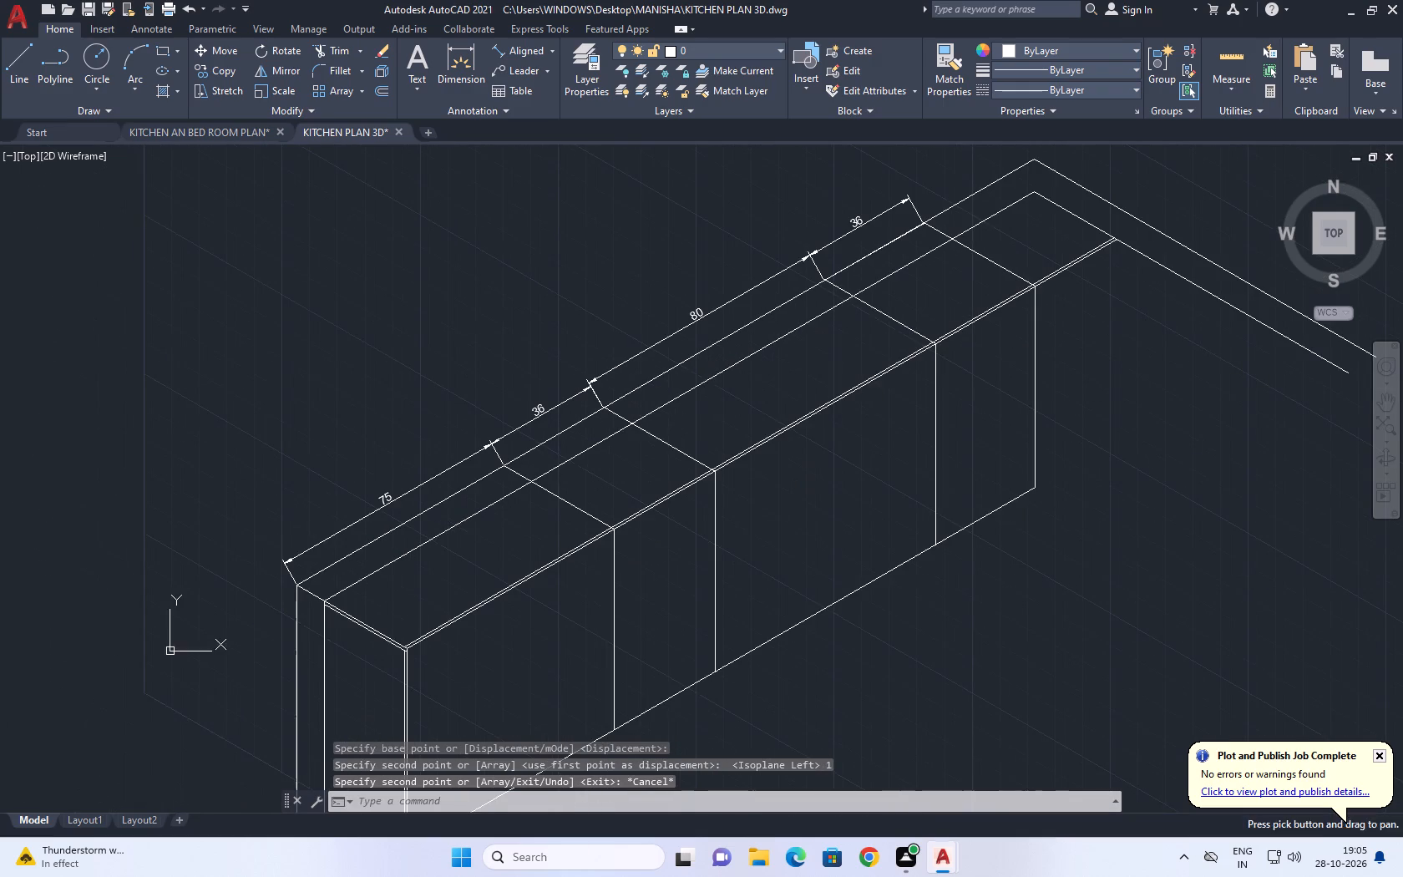
pyautogui.press('t')
pyautogui.press('r')
pyautogui.press('space')
pyautogui.scroll(4, 393, 675)
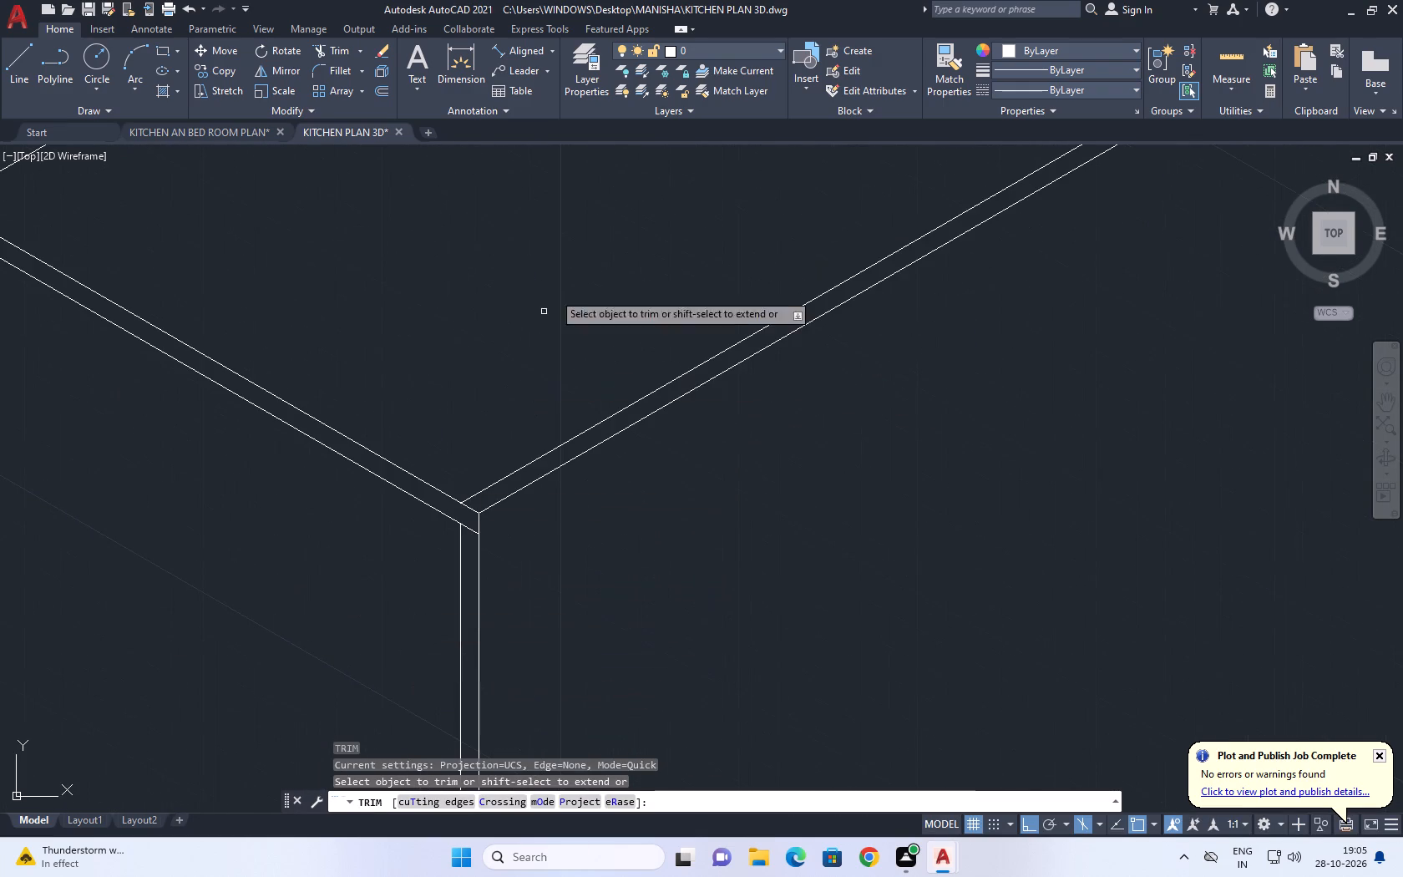
pyautogui.scroll(2, 467, 541)
pyautogui.moveTo(478, 518); pyautogui.dragTo(593, 434, button='middle')
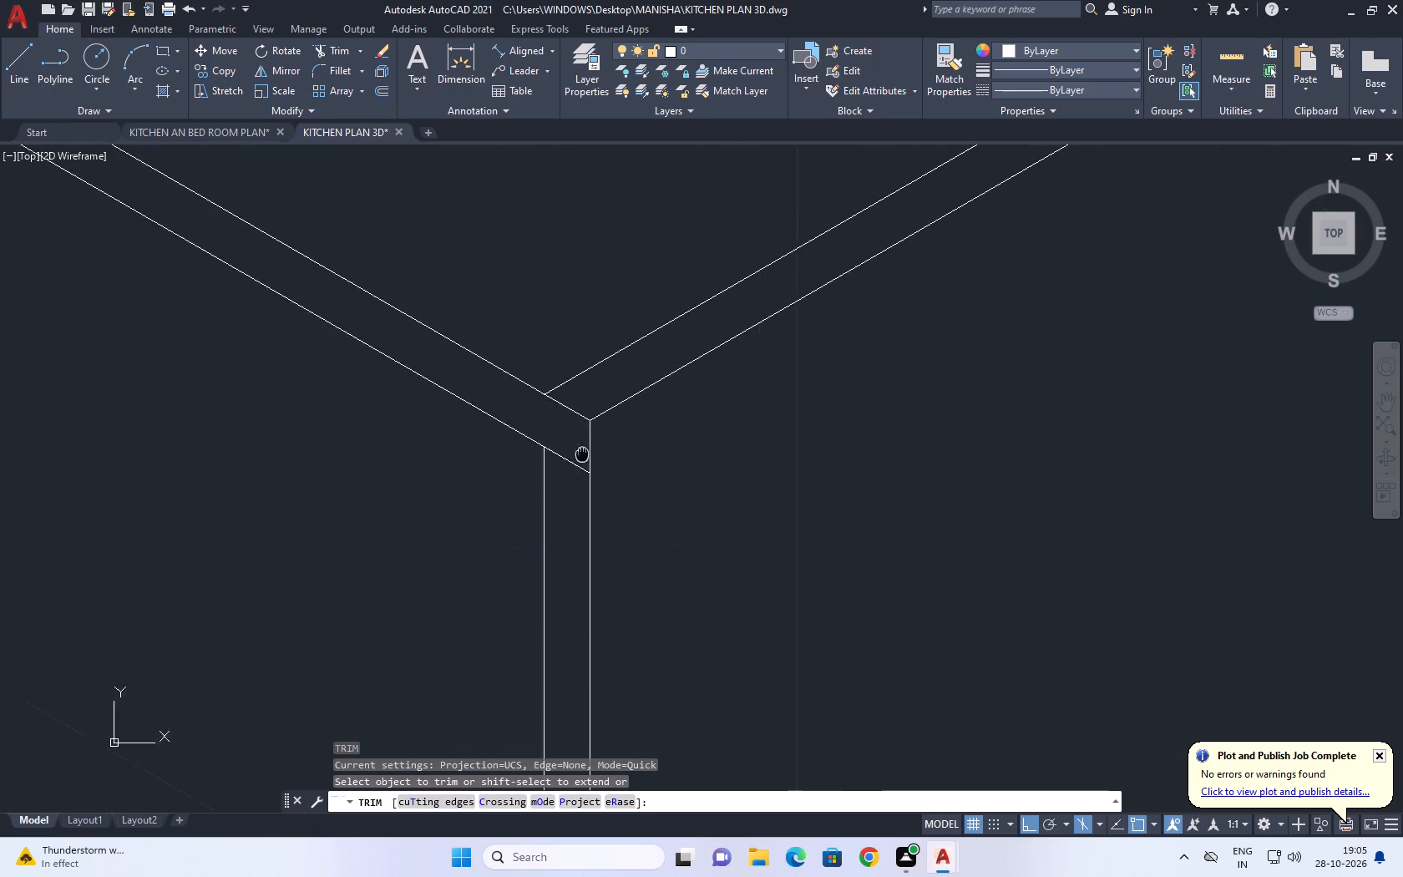
pyautogui.moveTo(593, 434); pyautogui.dragTo(609, 408, button='middle')
pyautogui.middleClick(609, 408)
pyautogui.scroll(-4, 629, 411)
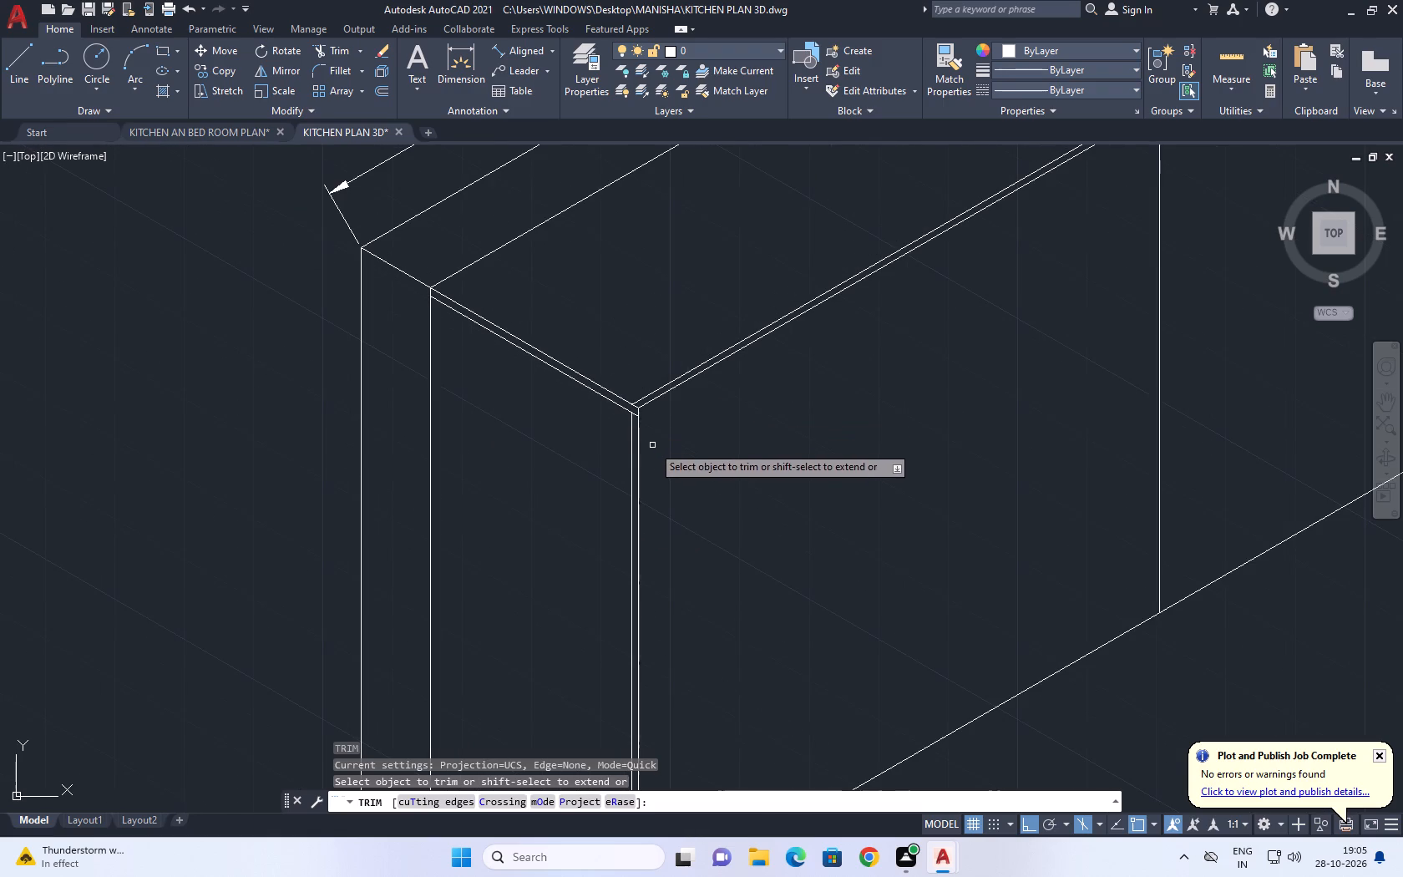
pyautogui.scroll(4, 633, 417)
pyautogui.click(647, 371)
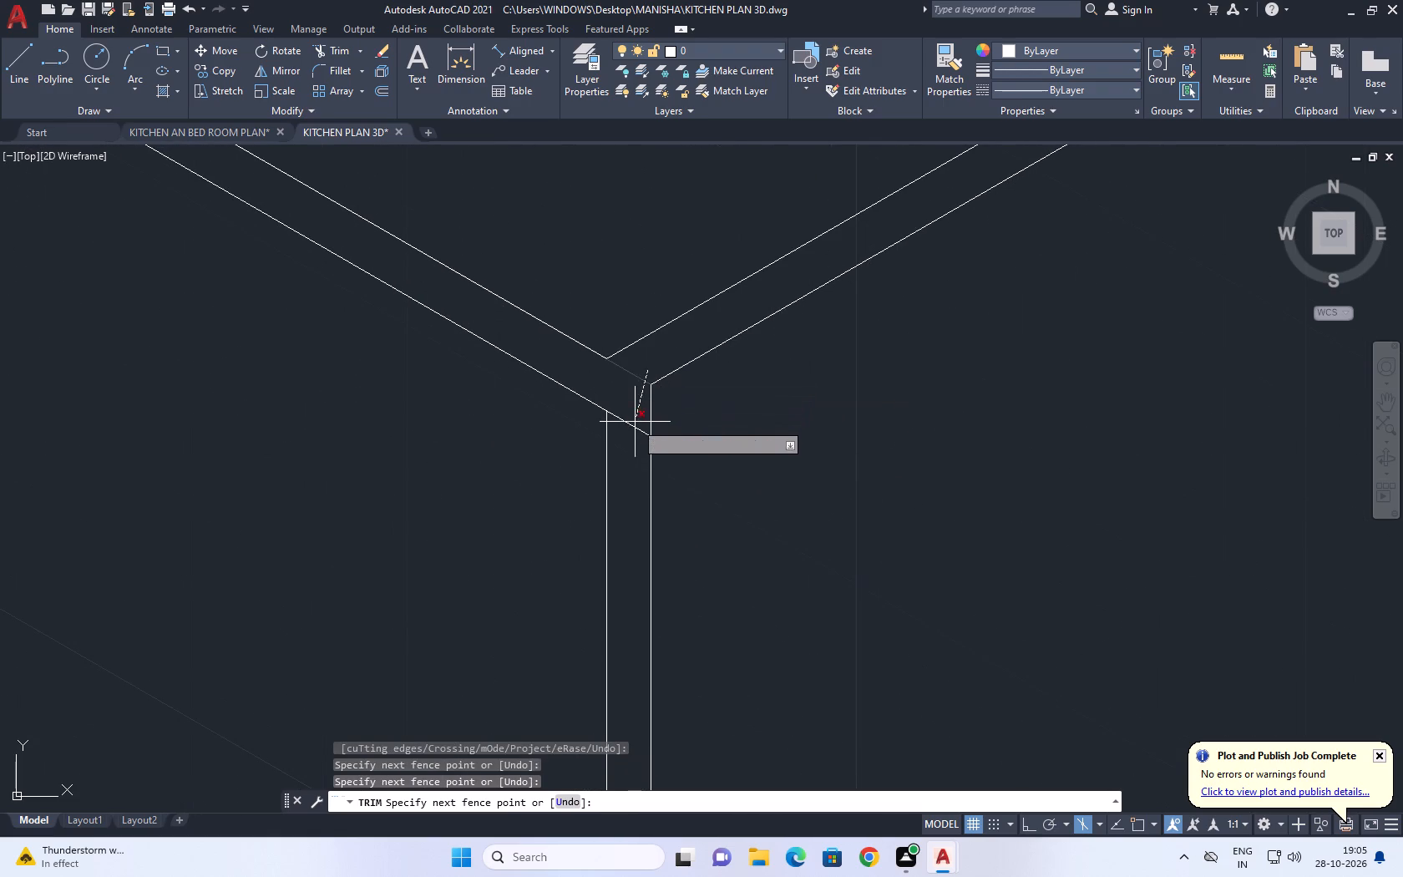
pyautogui.click(641, 411)
pyautogui.click(637, 425)
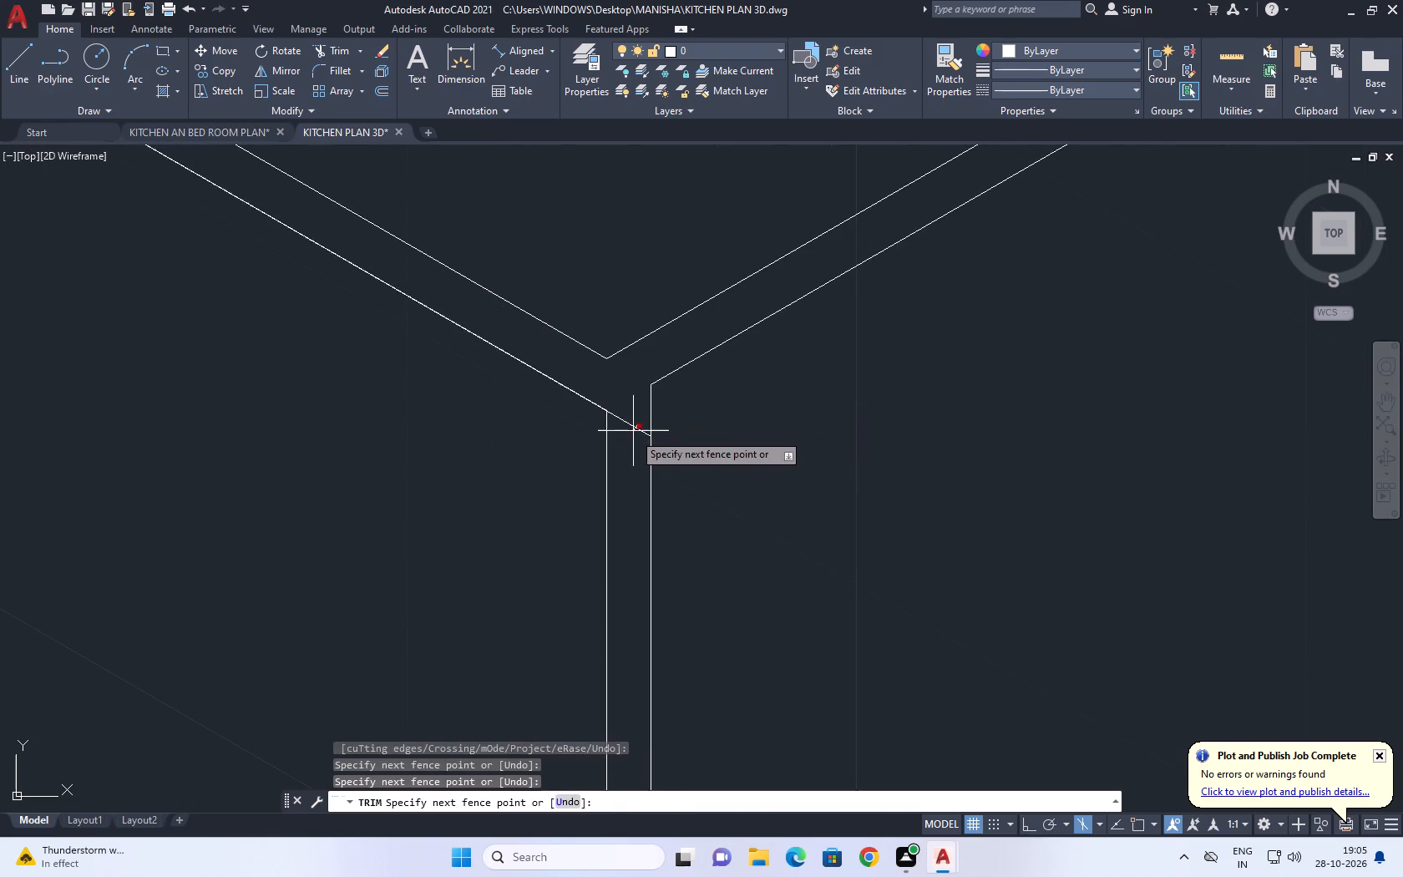
pyautogui.click(633, 433)
pyautogui.scroll(-4, 703, 407)
pyautogui.moveTo(764, 398); pyautogui.dragTo(743, 434, button='middle')
pyautogui.press('Escape')
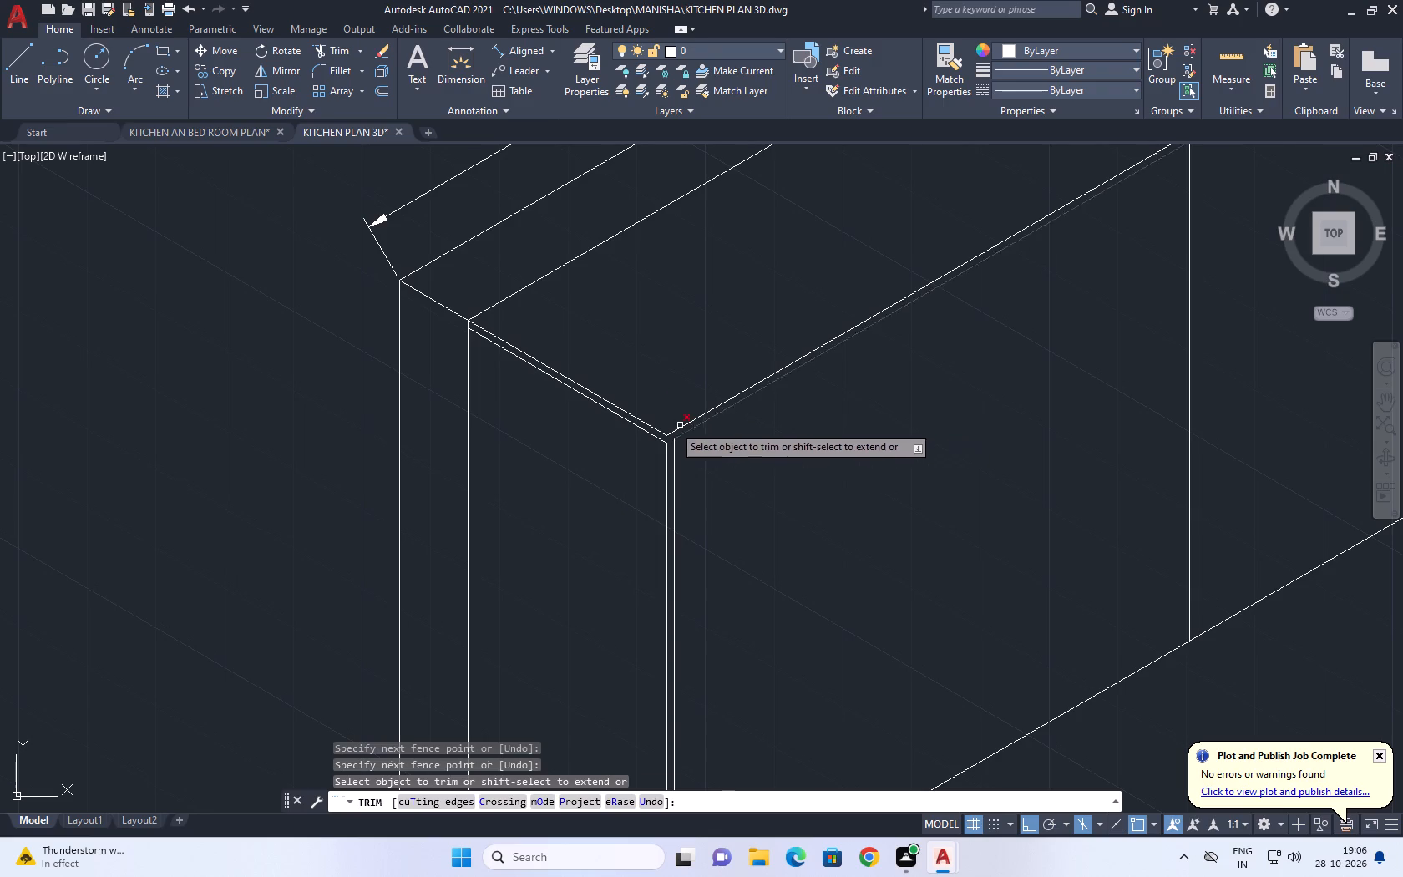
# Move the upper edge line at the counter's short end 1 unit inward along the counter's length.
pyautogui.scroll(1, 655, 425)
pyautogui.click(651, 427)
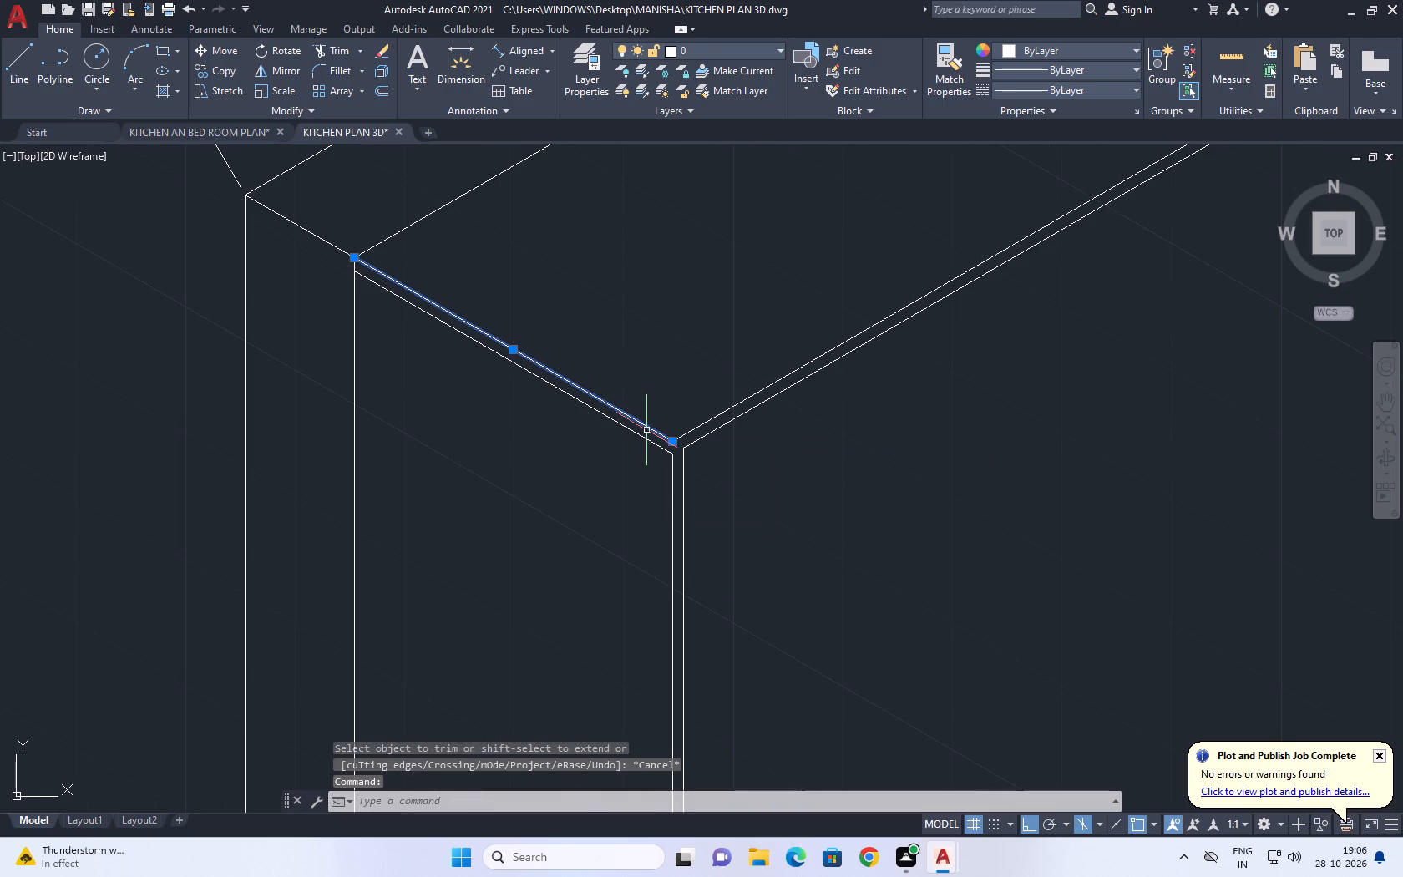
pyautogui.moveTo(646, 430); pyautogui.dragTo(613, 426, button='middle')
pyautogui.scroll(1, 614, 432)
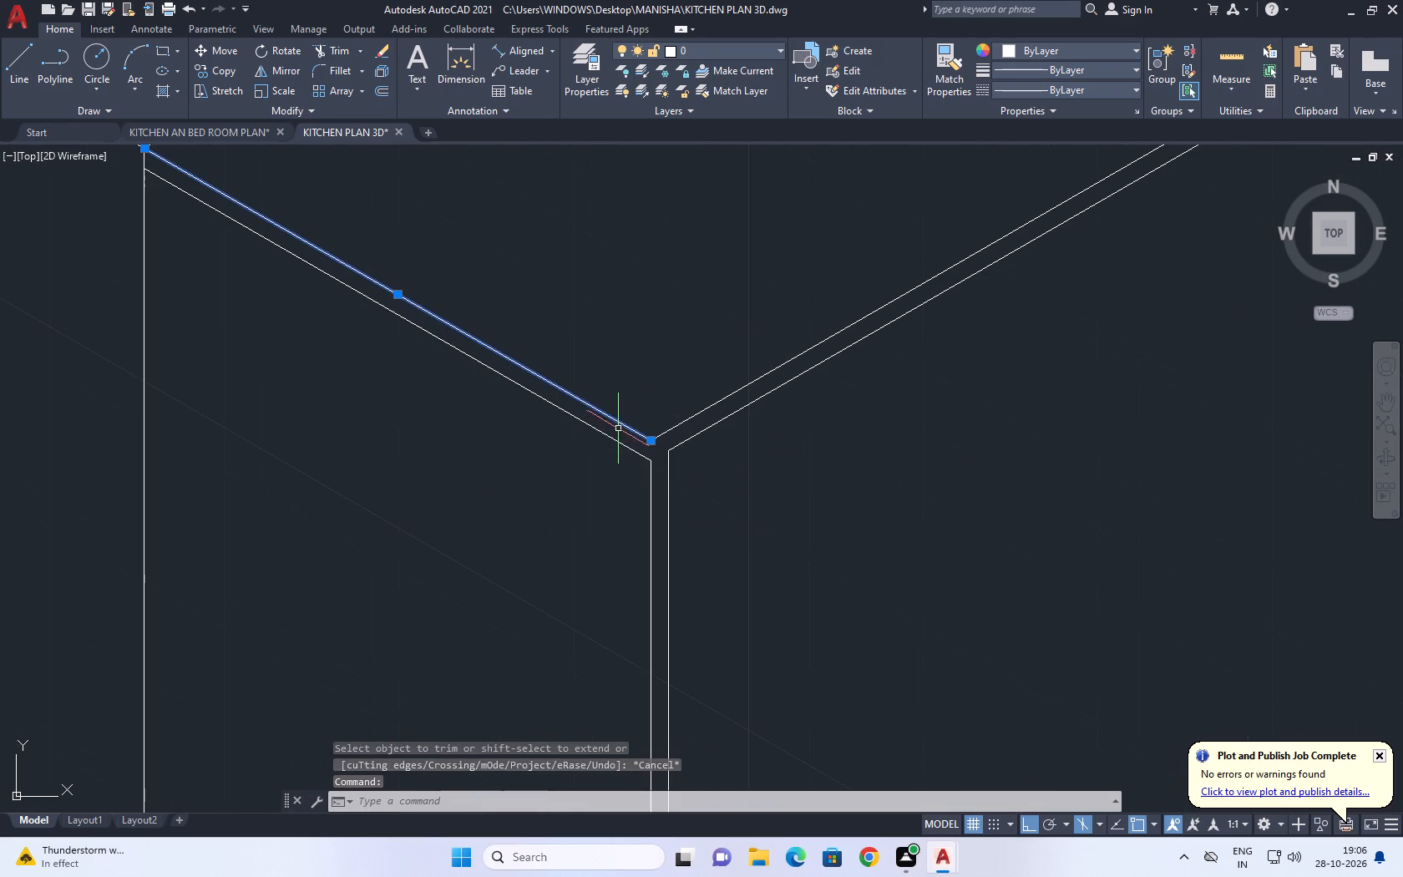
pyautogui.press('m')
pyautogui.press('space')
pyautogui.click(626, 414)
pyautogui.scroll(2, 651, 402)
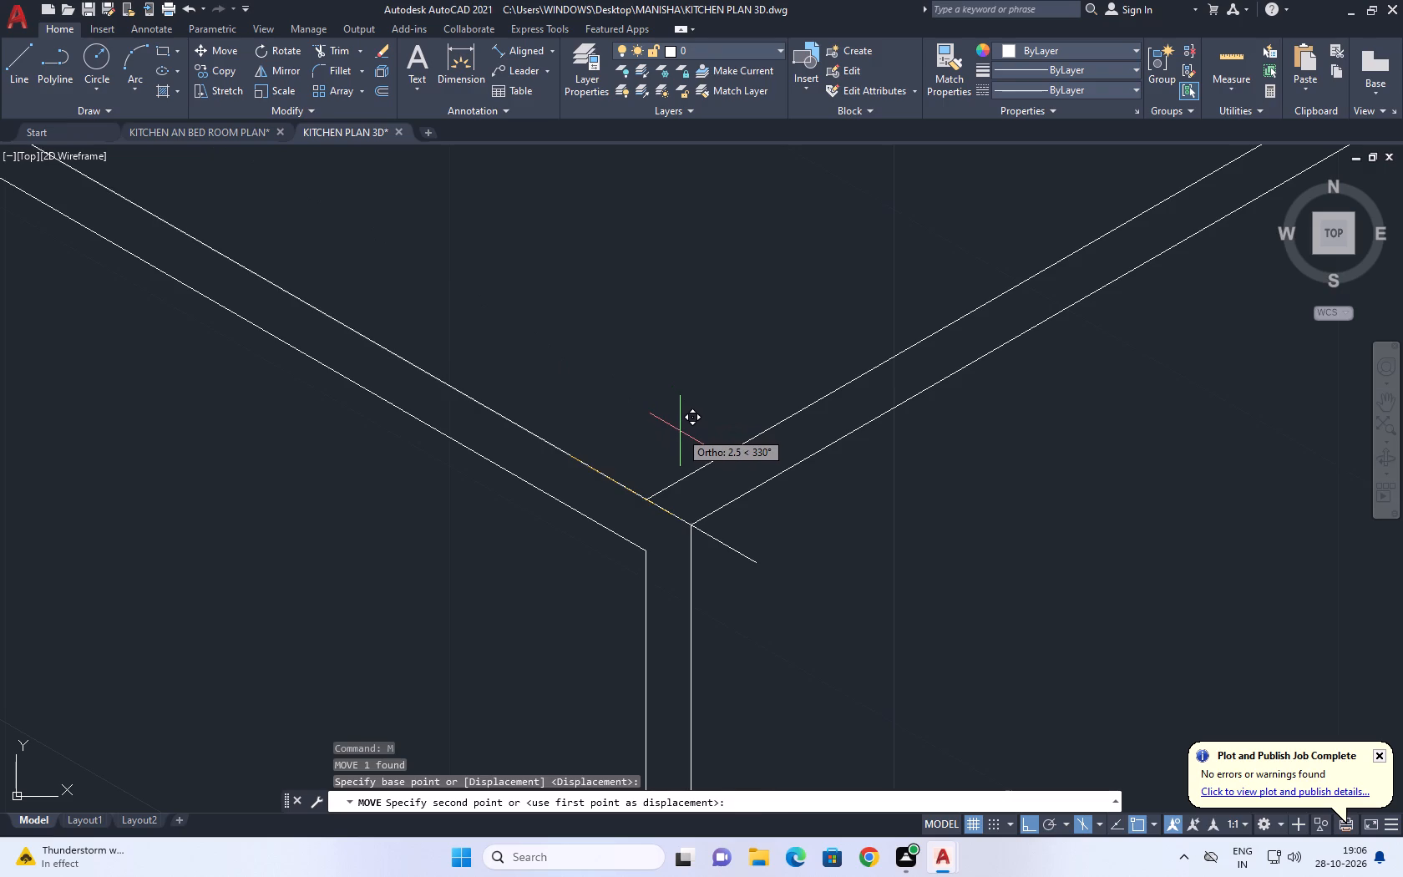
pyautogui.press('F5')
pyautogui.write('1')
pyautogui.press('space')
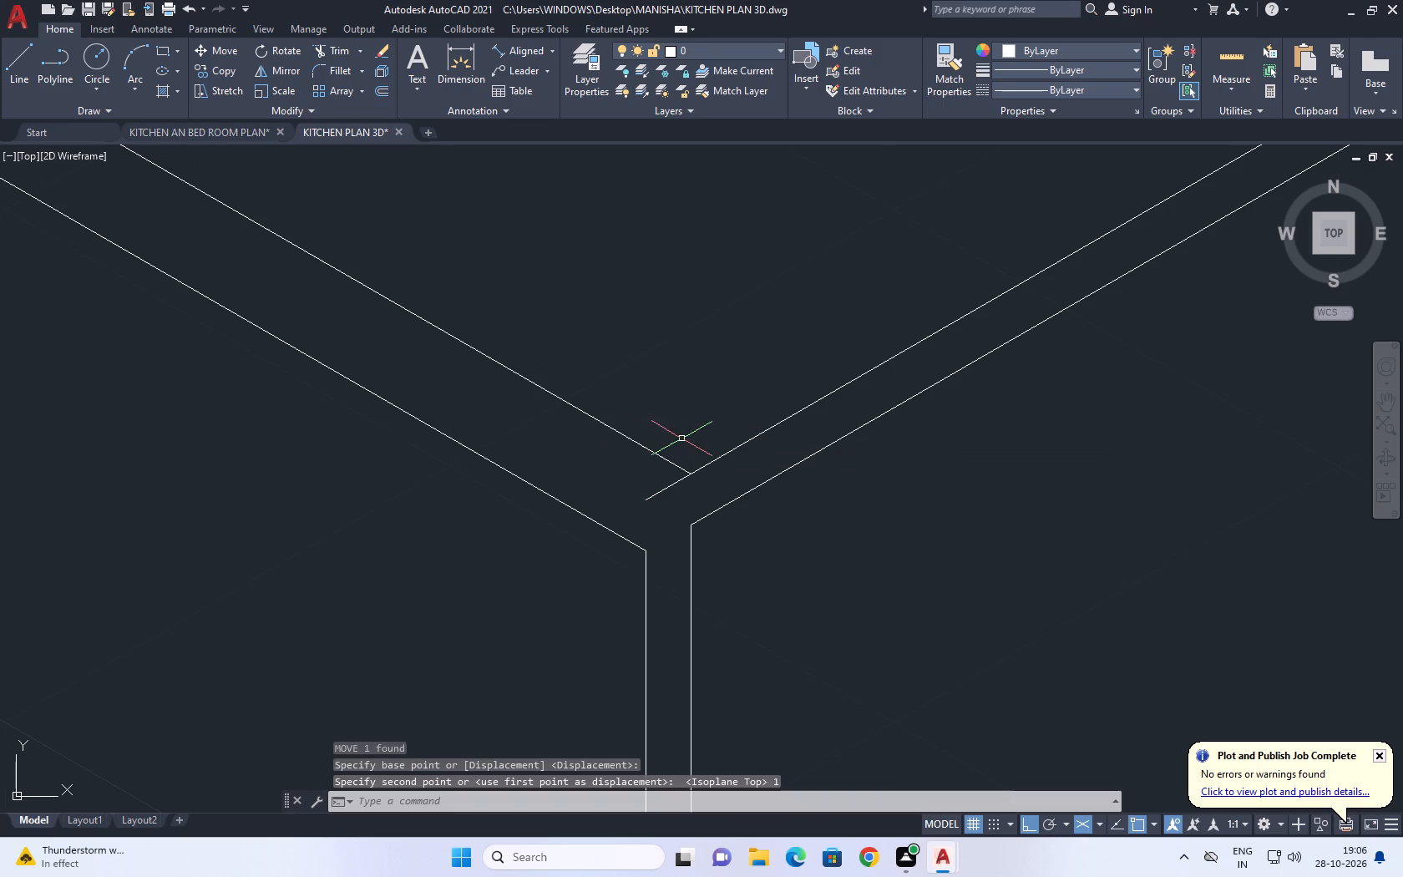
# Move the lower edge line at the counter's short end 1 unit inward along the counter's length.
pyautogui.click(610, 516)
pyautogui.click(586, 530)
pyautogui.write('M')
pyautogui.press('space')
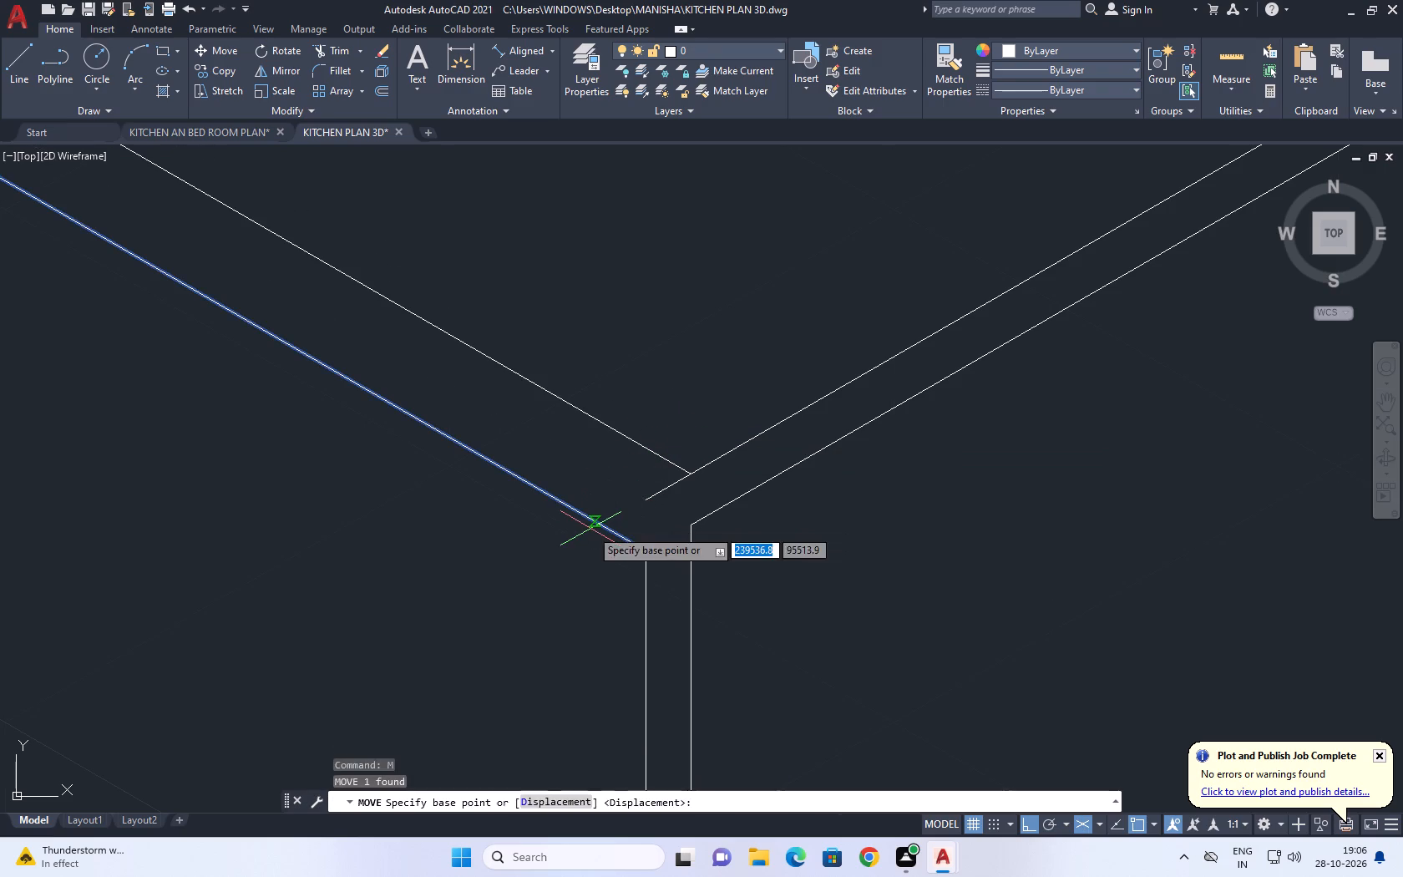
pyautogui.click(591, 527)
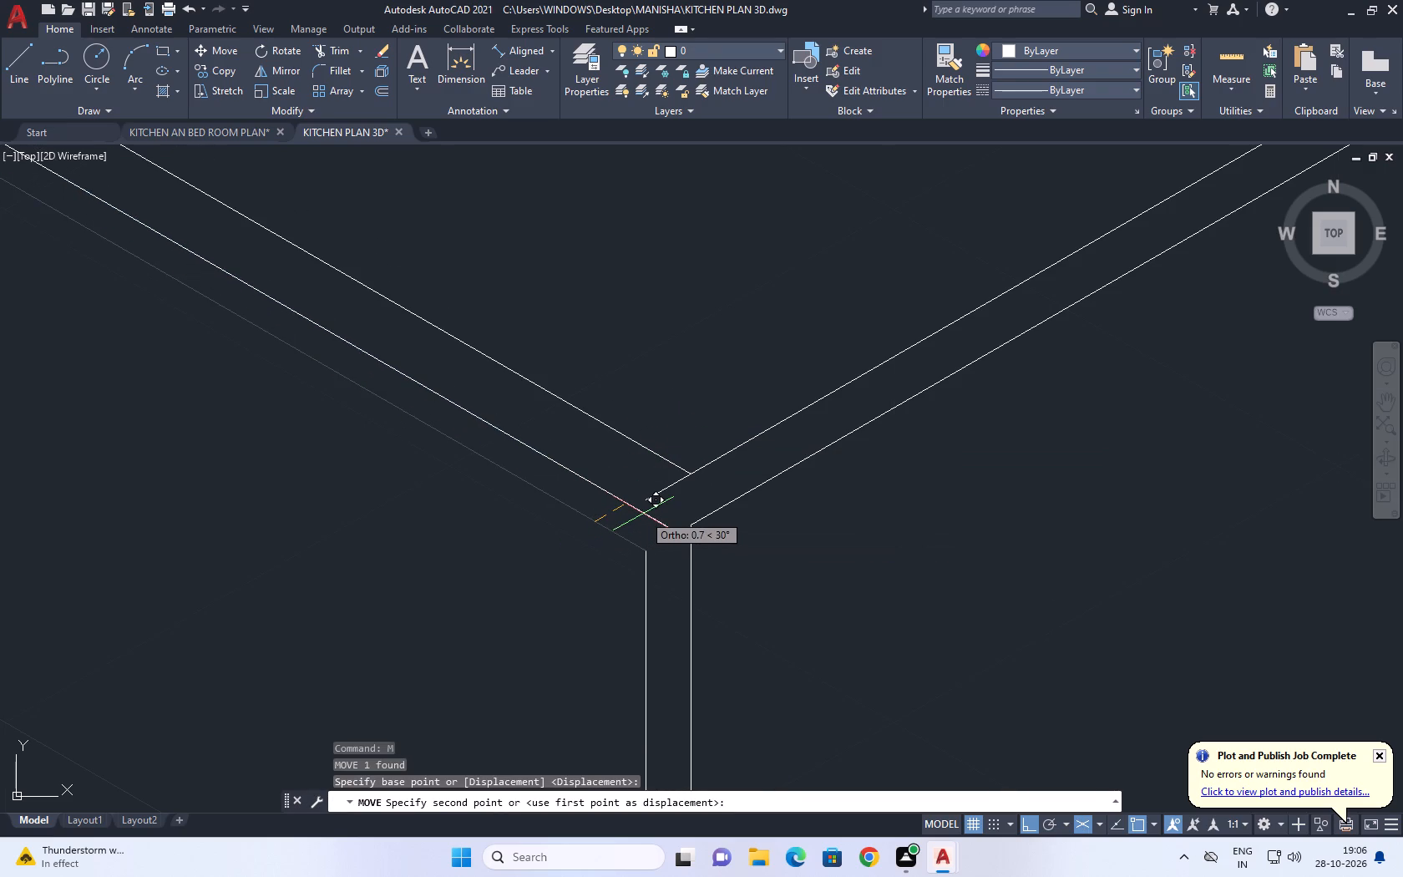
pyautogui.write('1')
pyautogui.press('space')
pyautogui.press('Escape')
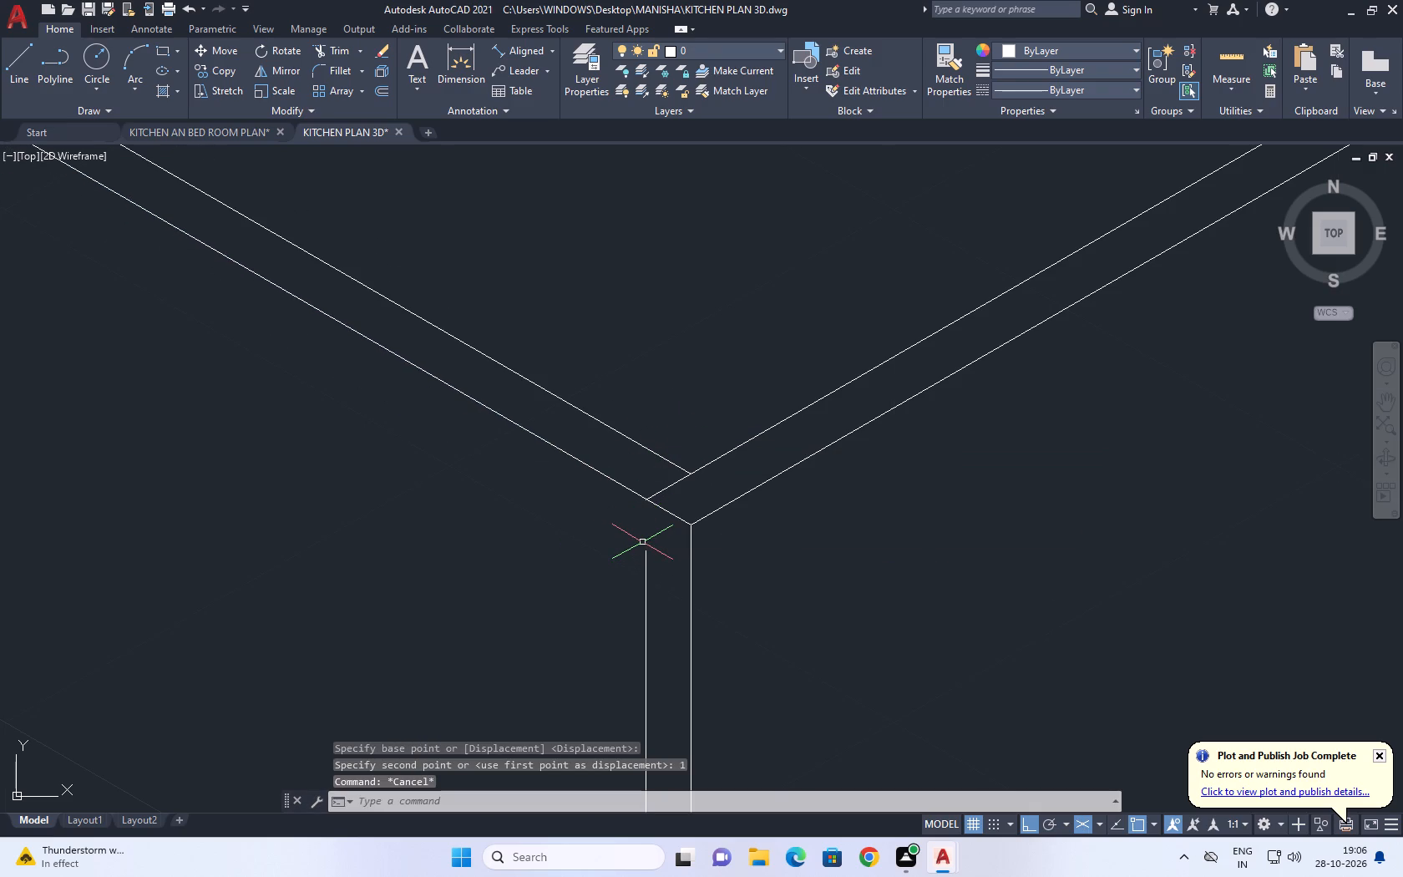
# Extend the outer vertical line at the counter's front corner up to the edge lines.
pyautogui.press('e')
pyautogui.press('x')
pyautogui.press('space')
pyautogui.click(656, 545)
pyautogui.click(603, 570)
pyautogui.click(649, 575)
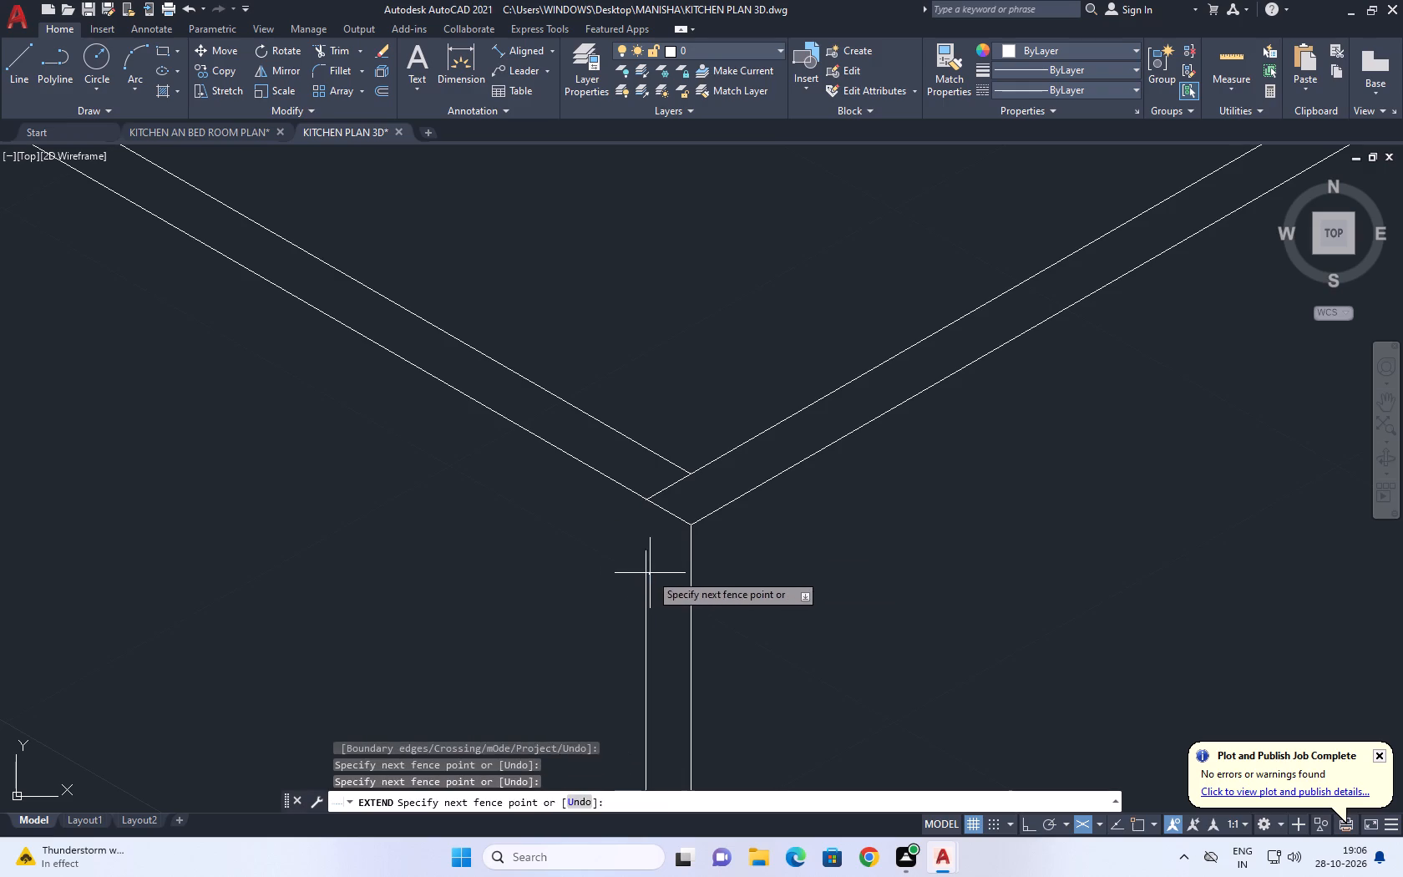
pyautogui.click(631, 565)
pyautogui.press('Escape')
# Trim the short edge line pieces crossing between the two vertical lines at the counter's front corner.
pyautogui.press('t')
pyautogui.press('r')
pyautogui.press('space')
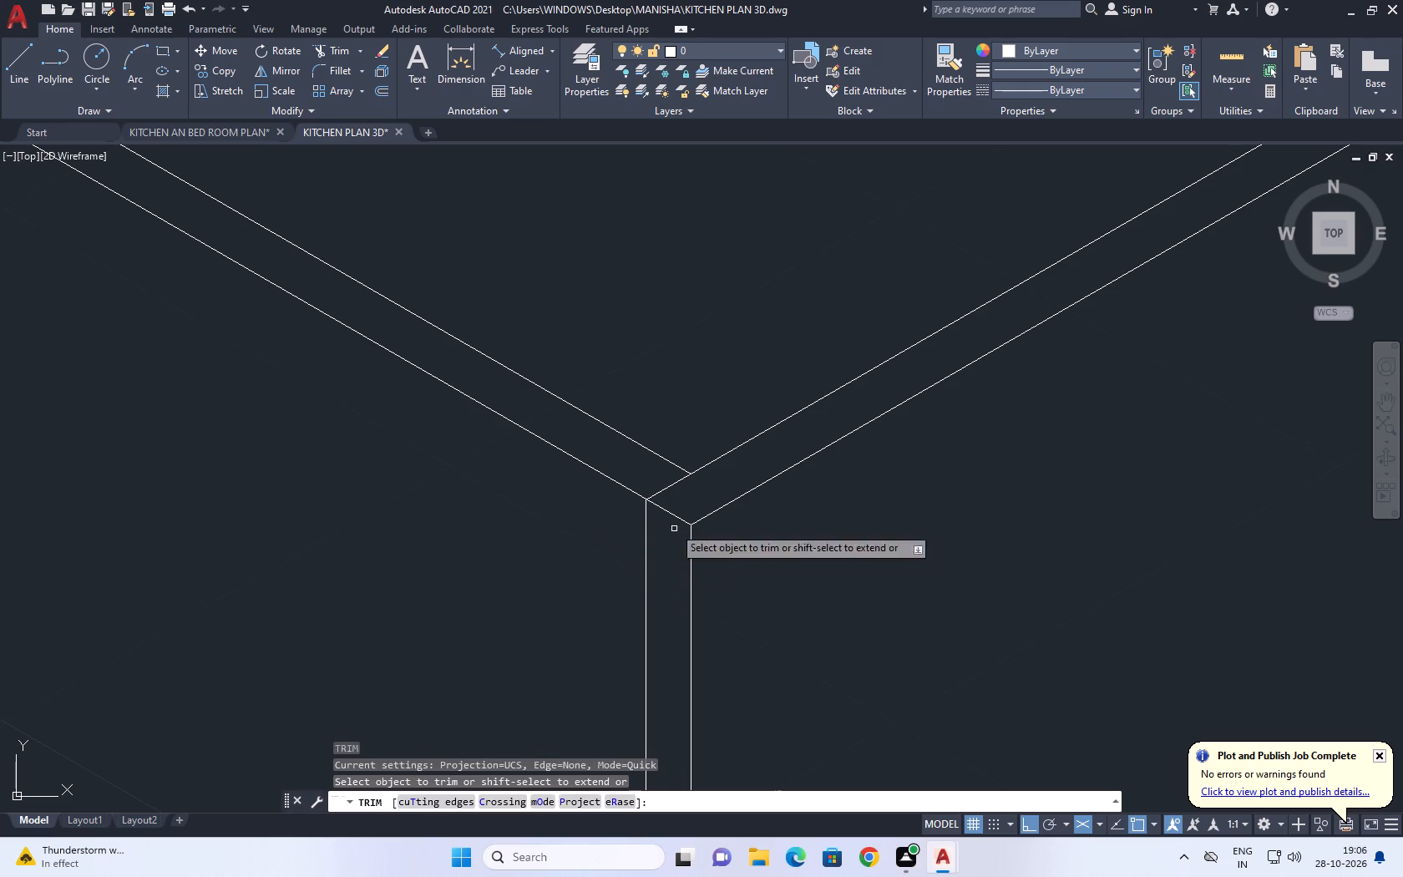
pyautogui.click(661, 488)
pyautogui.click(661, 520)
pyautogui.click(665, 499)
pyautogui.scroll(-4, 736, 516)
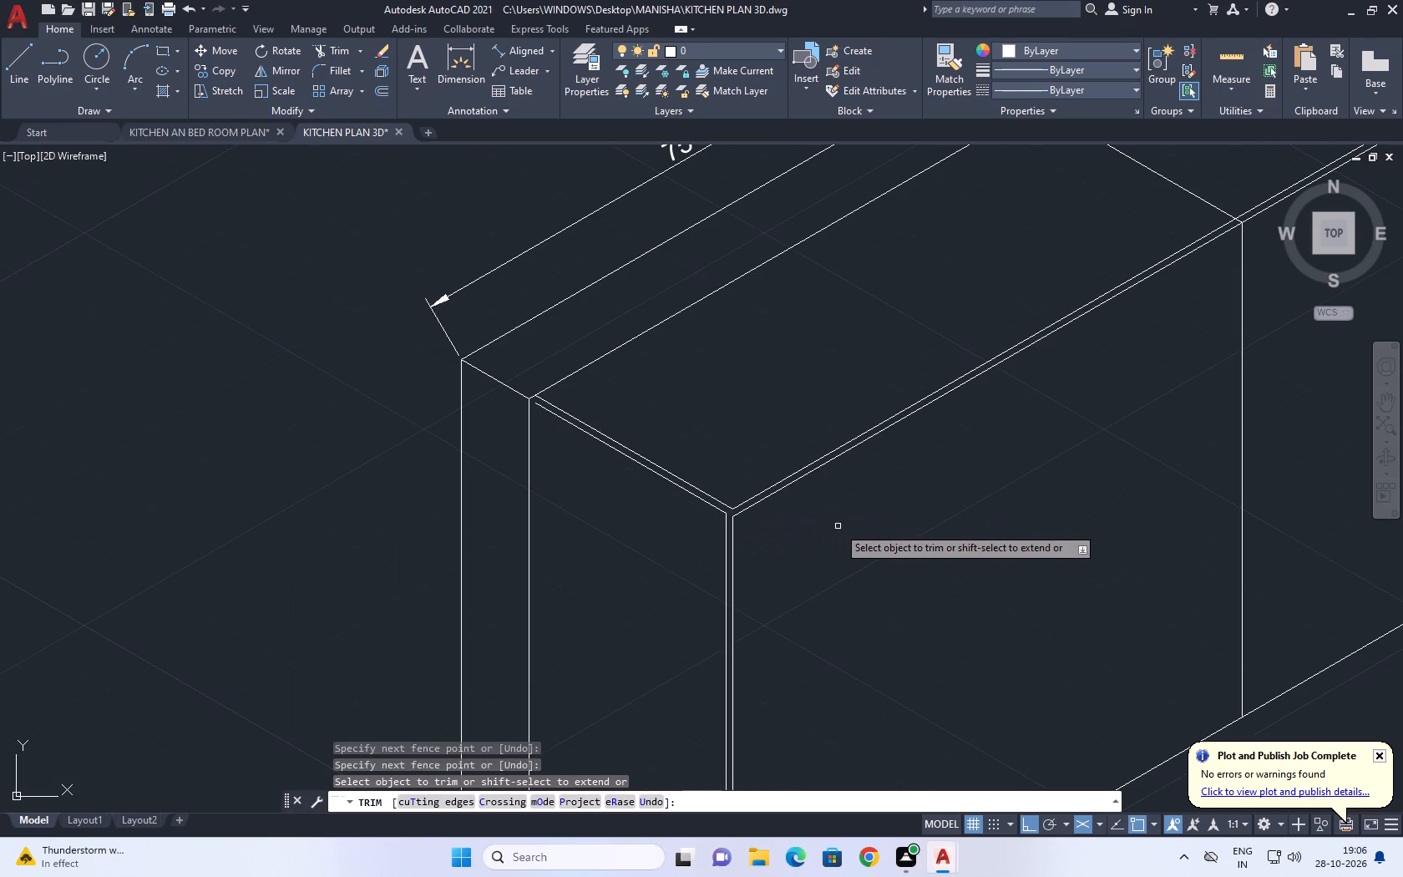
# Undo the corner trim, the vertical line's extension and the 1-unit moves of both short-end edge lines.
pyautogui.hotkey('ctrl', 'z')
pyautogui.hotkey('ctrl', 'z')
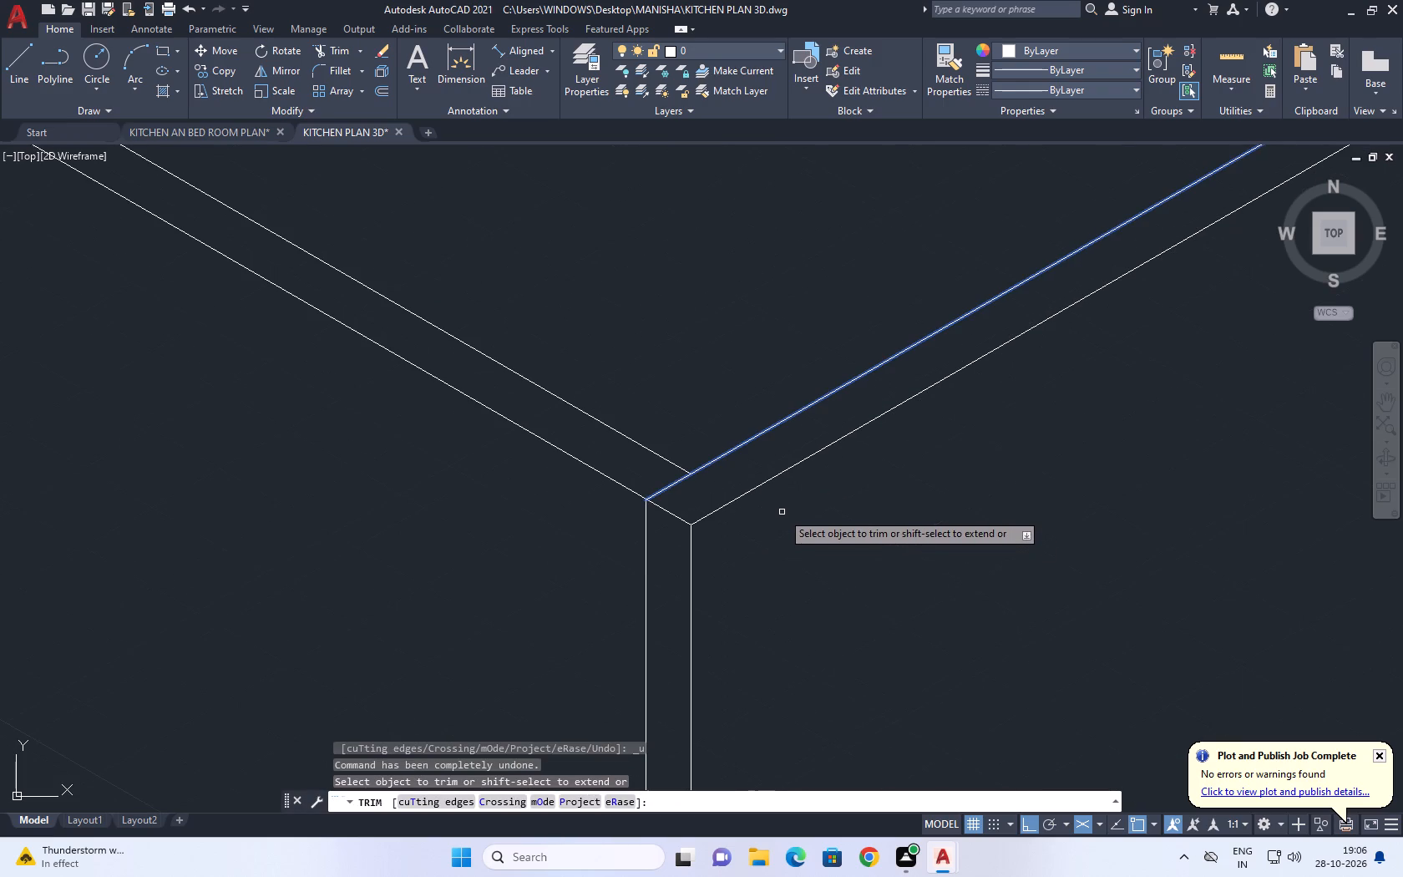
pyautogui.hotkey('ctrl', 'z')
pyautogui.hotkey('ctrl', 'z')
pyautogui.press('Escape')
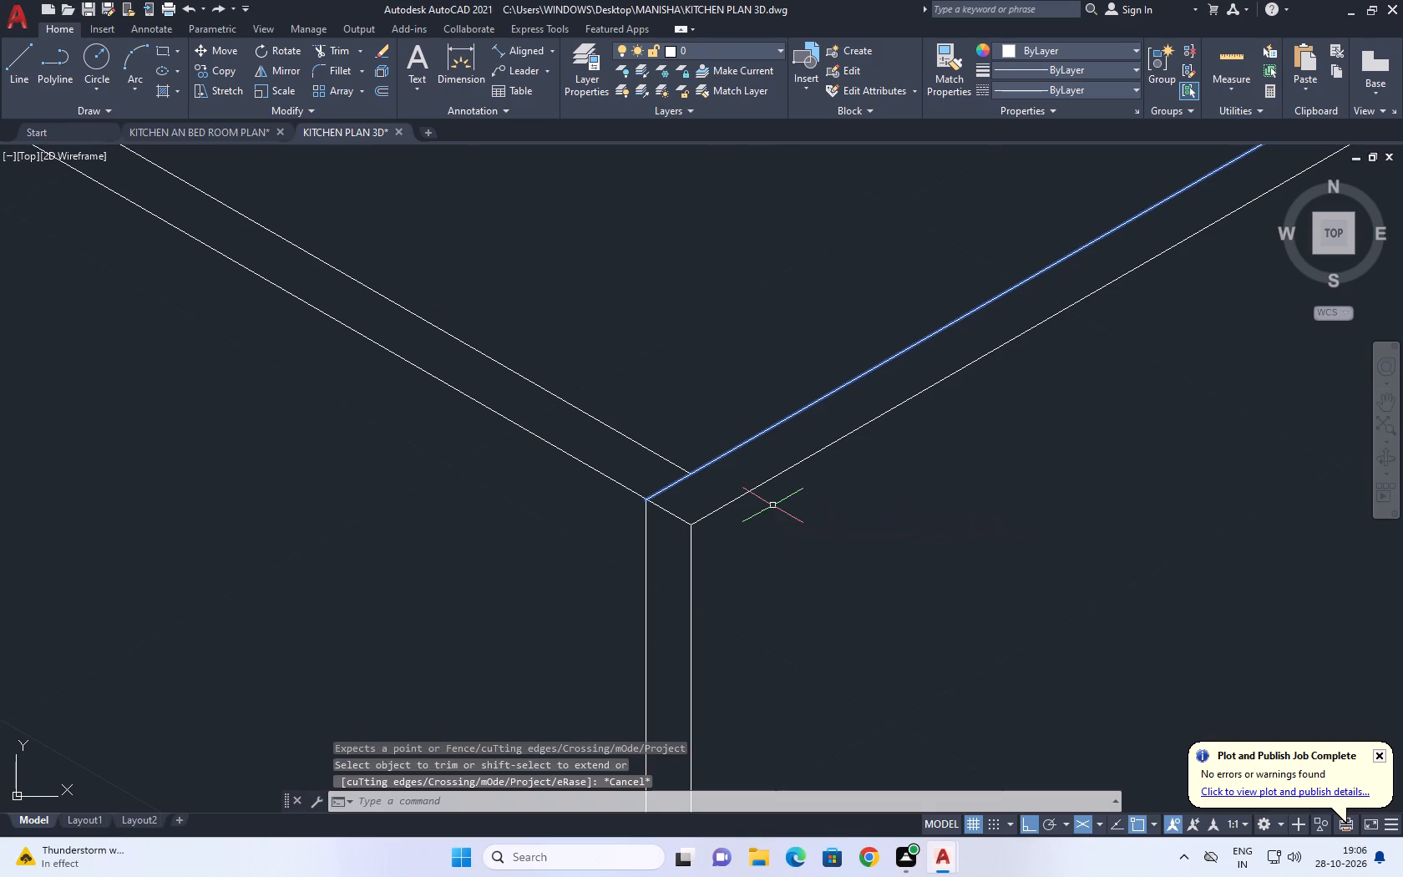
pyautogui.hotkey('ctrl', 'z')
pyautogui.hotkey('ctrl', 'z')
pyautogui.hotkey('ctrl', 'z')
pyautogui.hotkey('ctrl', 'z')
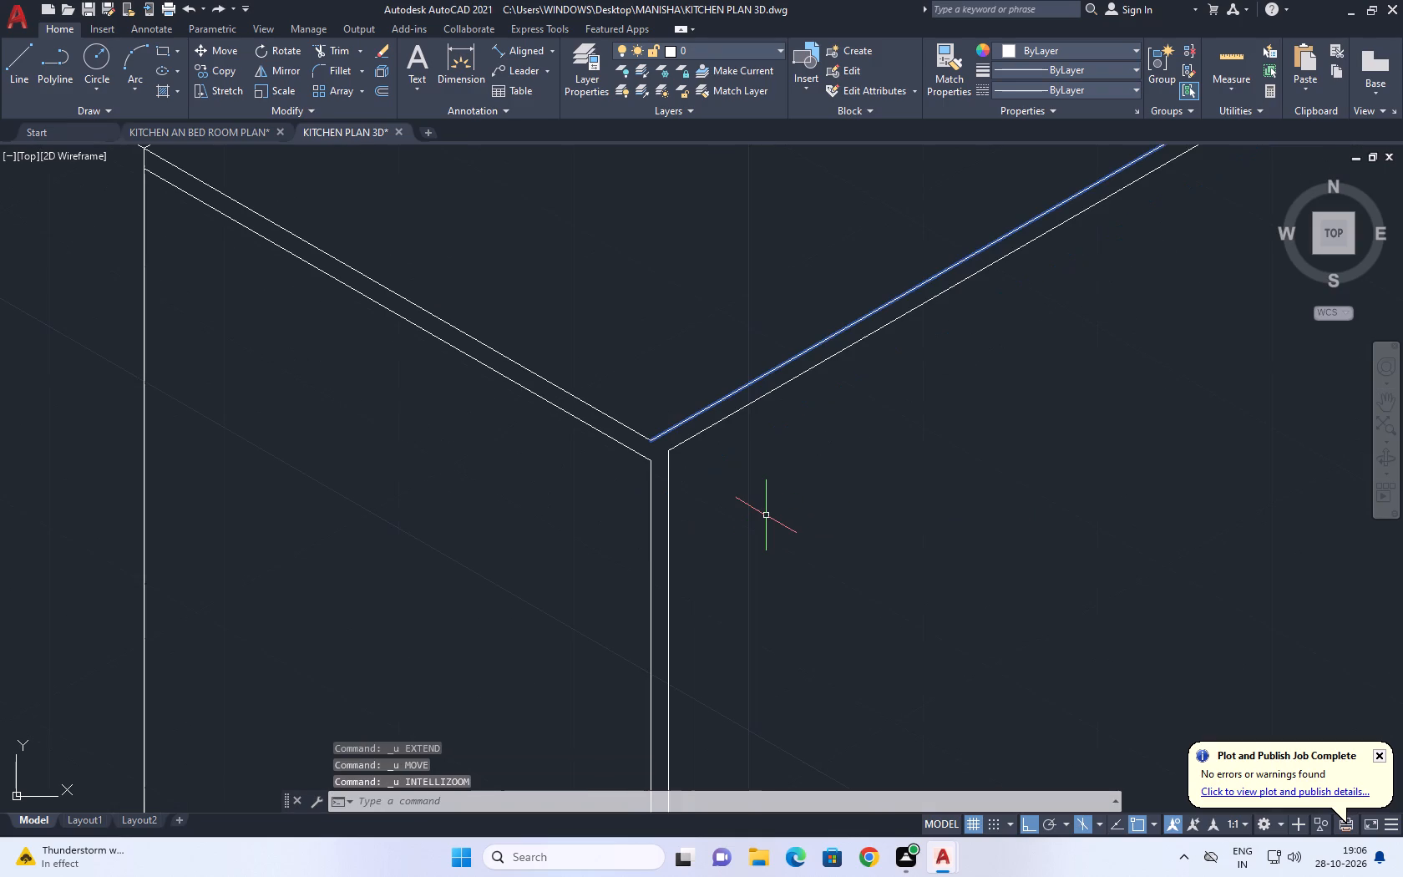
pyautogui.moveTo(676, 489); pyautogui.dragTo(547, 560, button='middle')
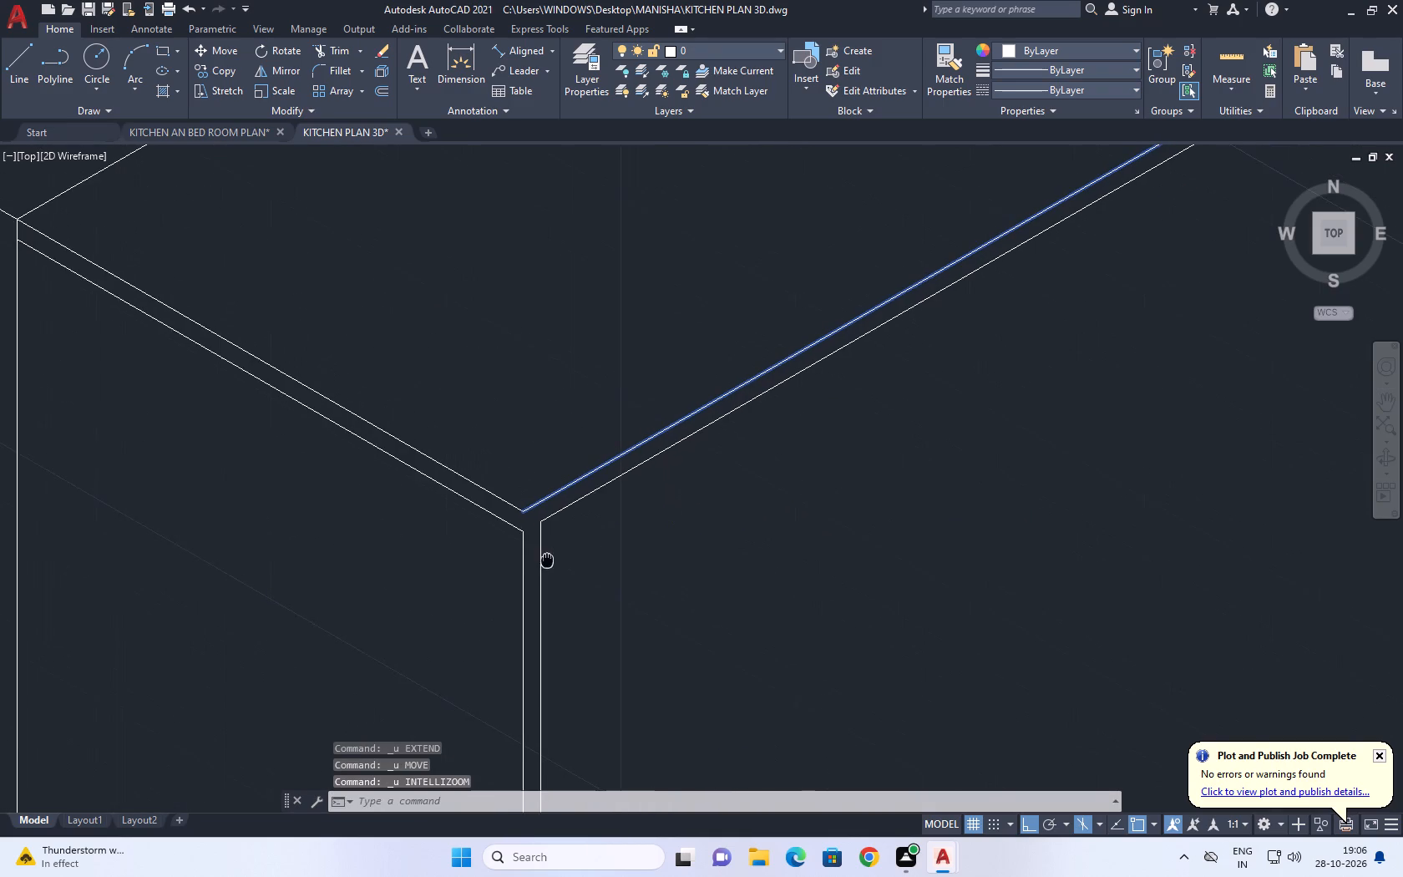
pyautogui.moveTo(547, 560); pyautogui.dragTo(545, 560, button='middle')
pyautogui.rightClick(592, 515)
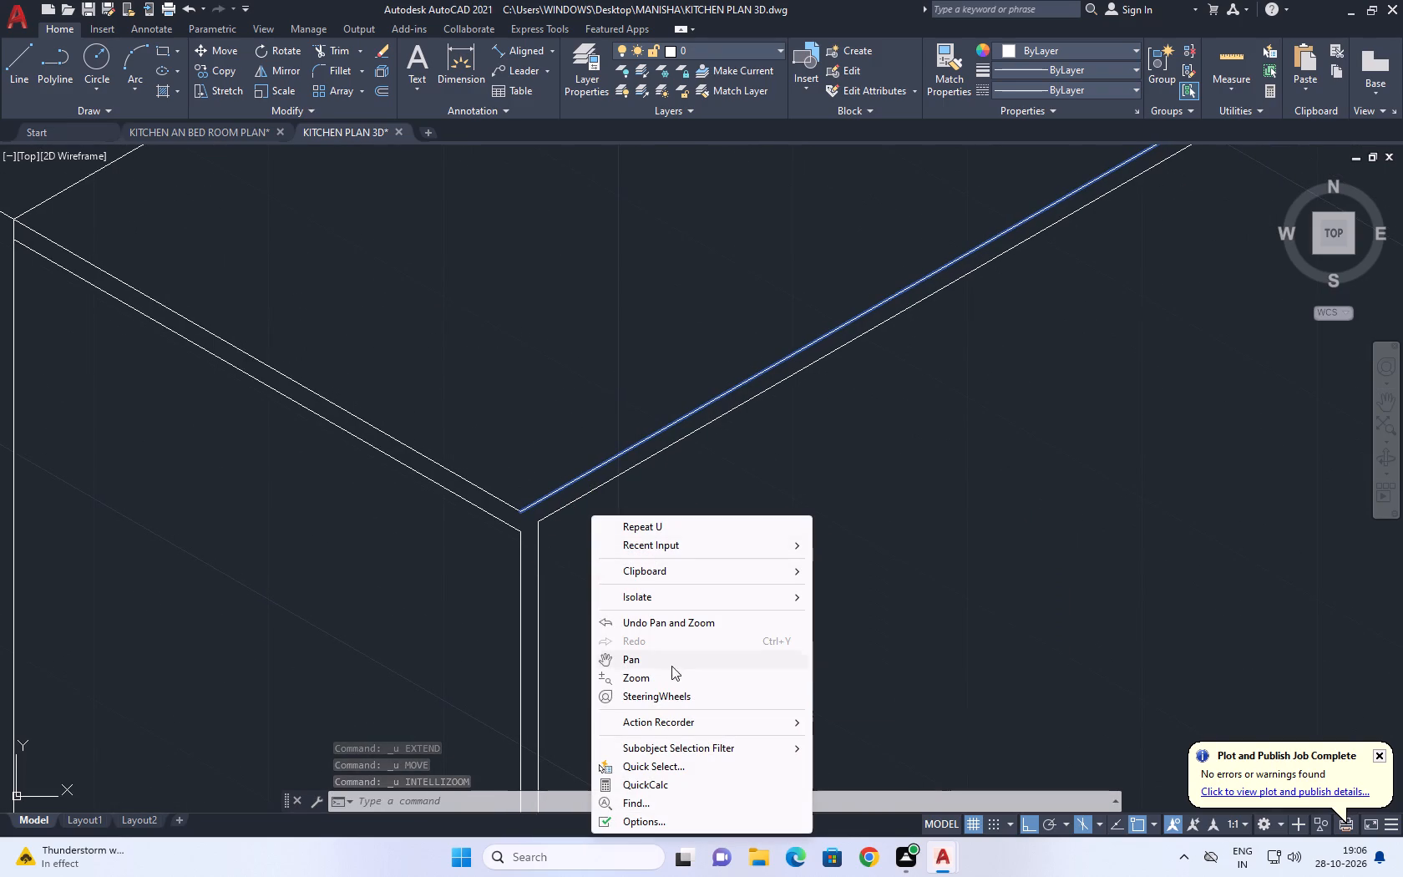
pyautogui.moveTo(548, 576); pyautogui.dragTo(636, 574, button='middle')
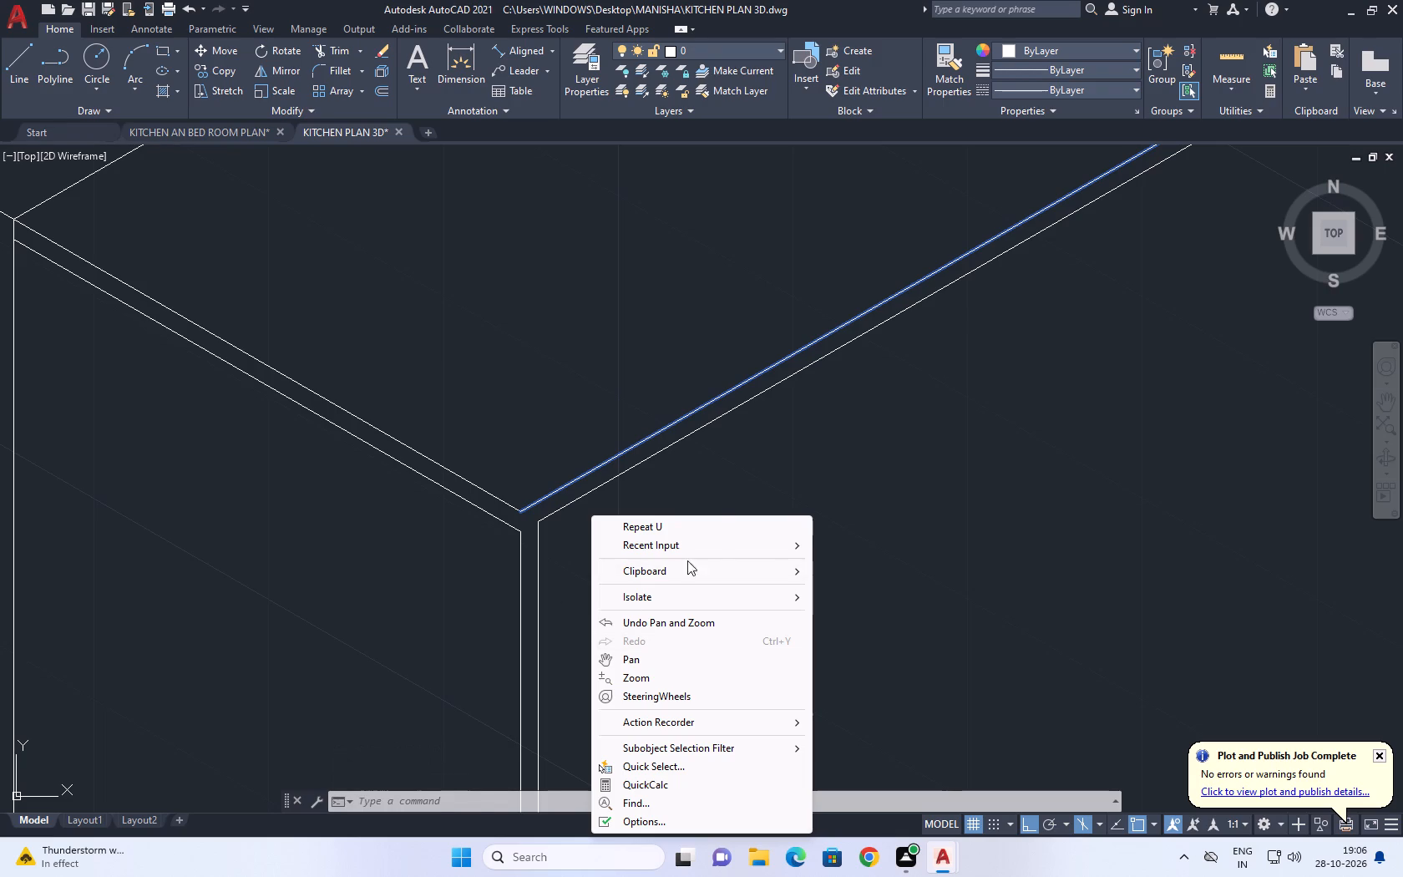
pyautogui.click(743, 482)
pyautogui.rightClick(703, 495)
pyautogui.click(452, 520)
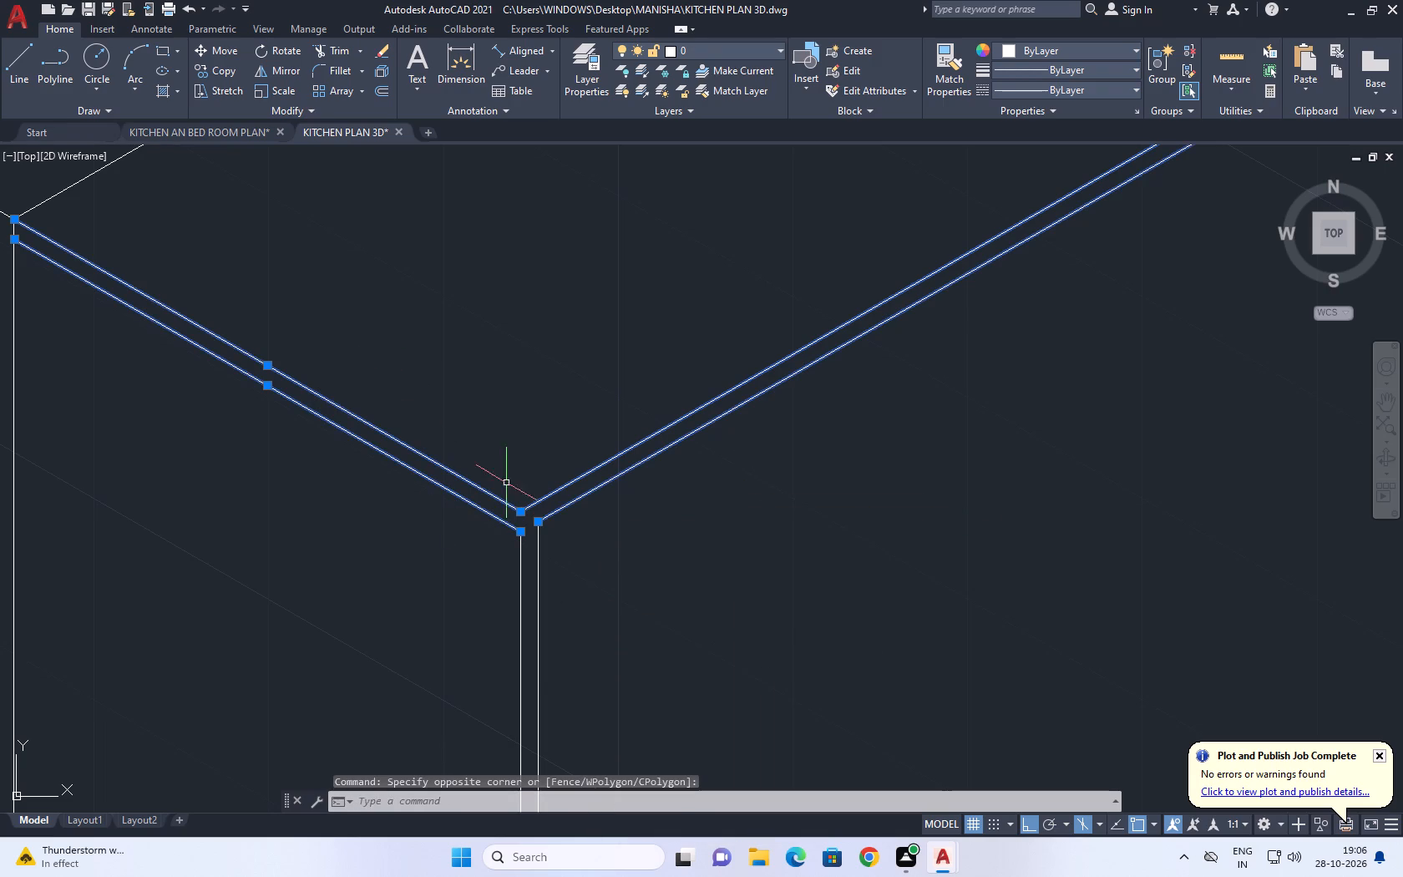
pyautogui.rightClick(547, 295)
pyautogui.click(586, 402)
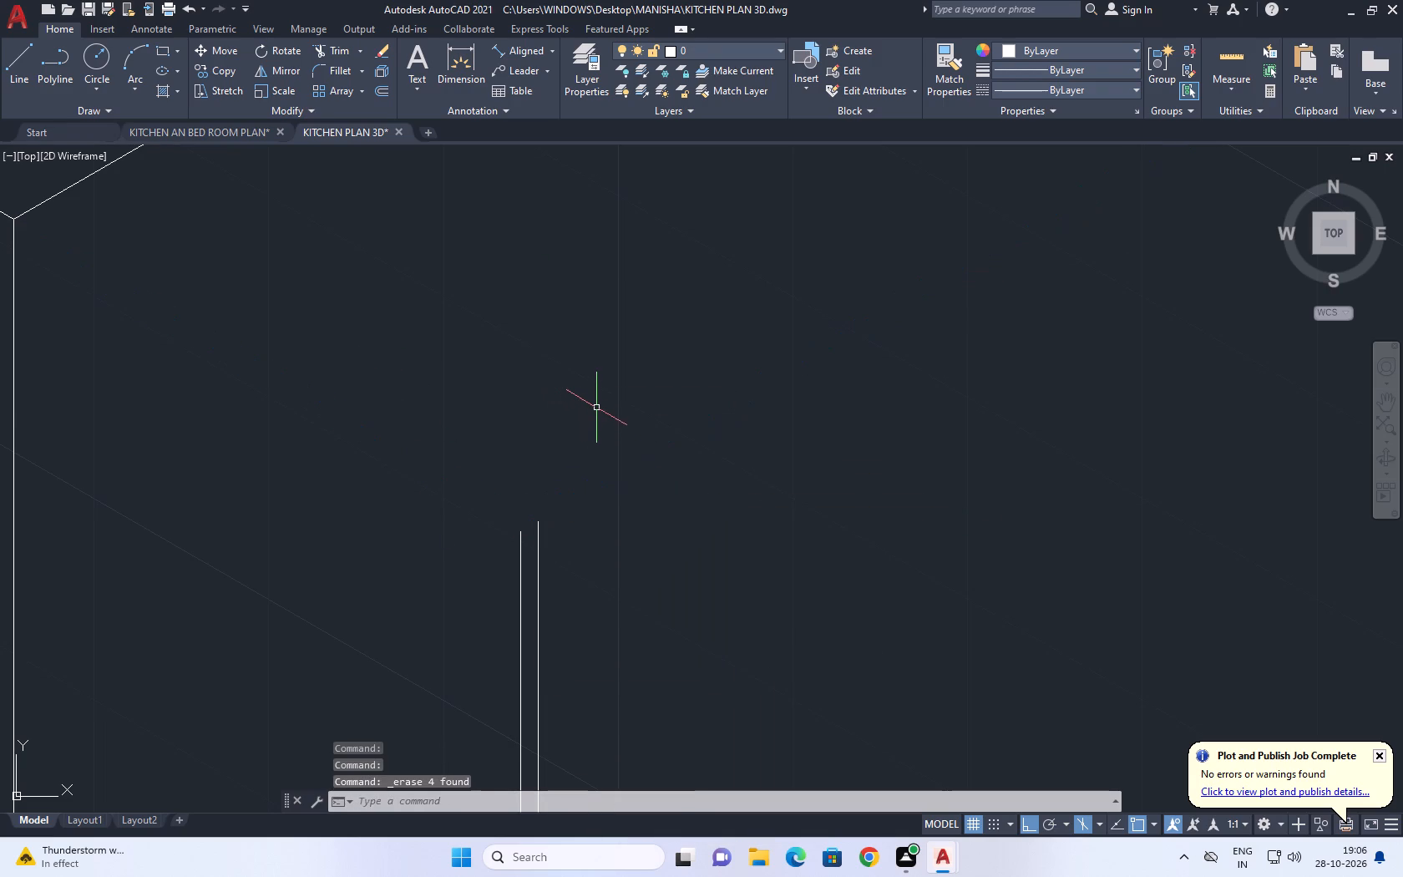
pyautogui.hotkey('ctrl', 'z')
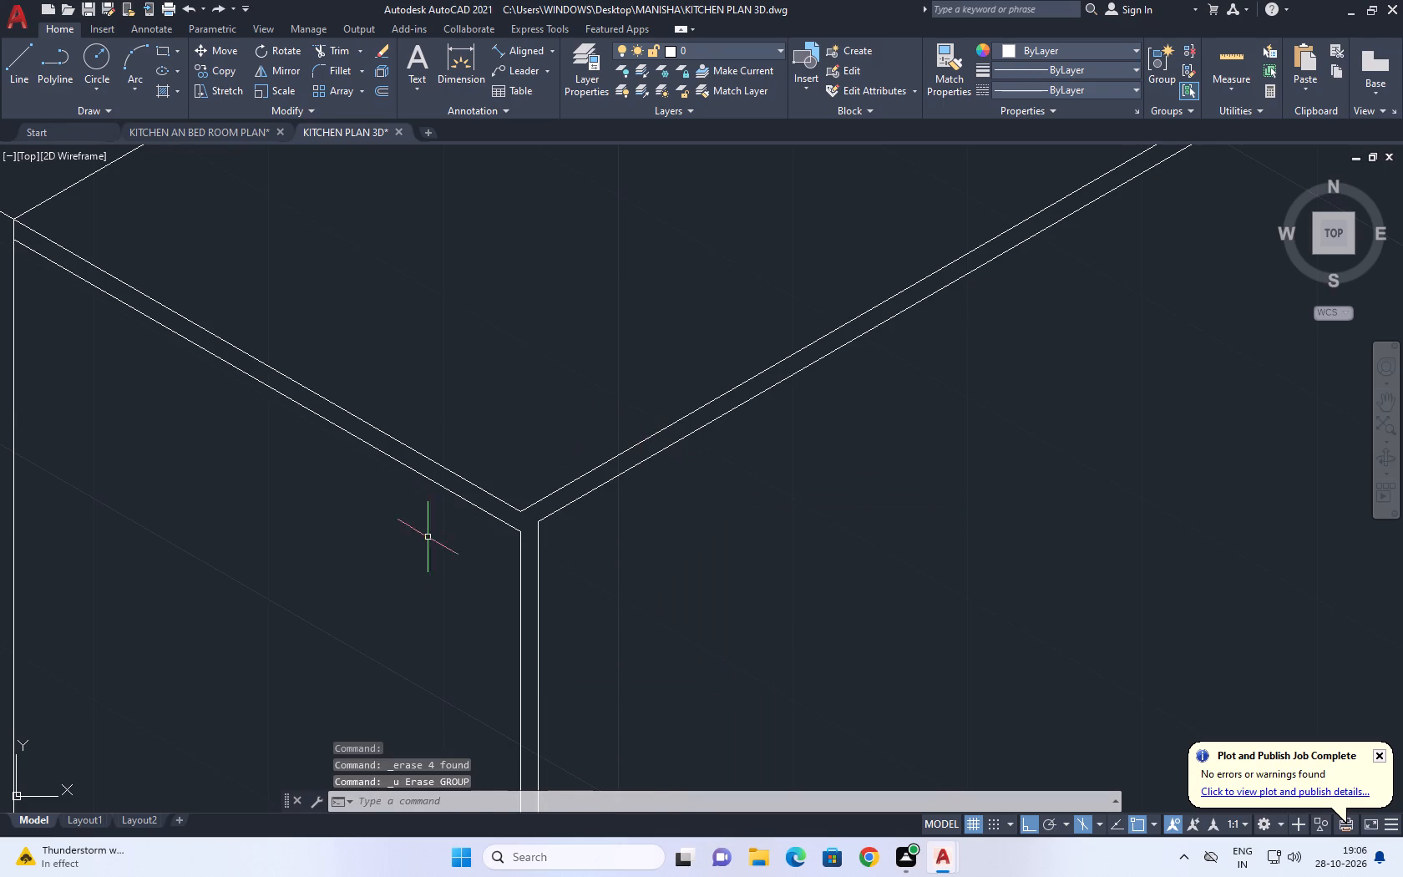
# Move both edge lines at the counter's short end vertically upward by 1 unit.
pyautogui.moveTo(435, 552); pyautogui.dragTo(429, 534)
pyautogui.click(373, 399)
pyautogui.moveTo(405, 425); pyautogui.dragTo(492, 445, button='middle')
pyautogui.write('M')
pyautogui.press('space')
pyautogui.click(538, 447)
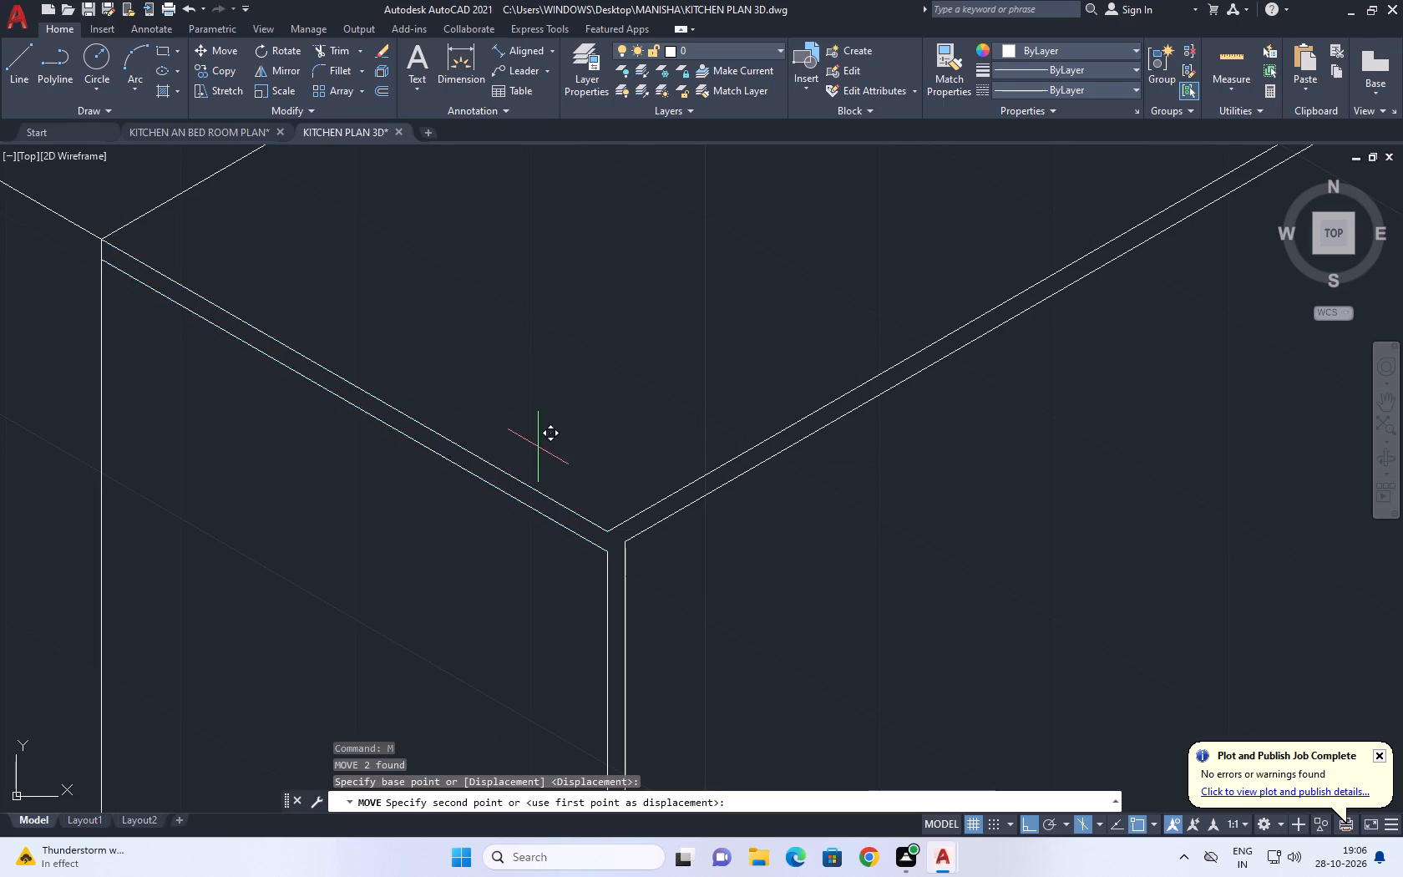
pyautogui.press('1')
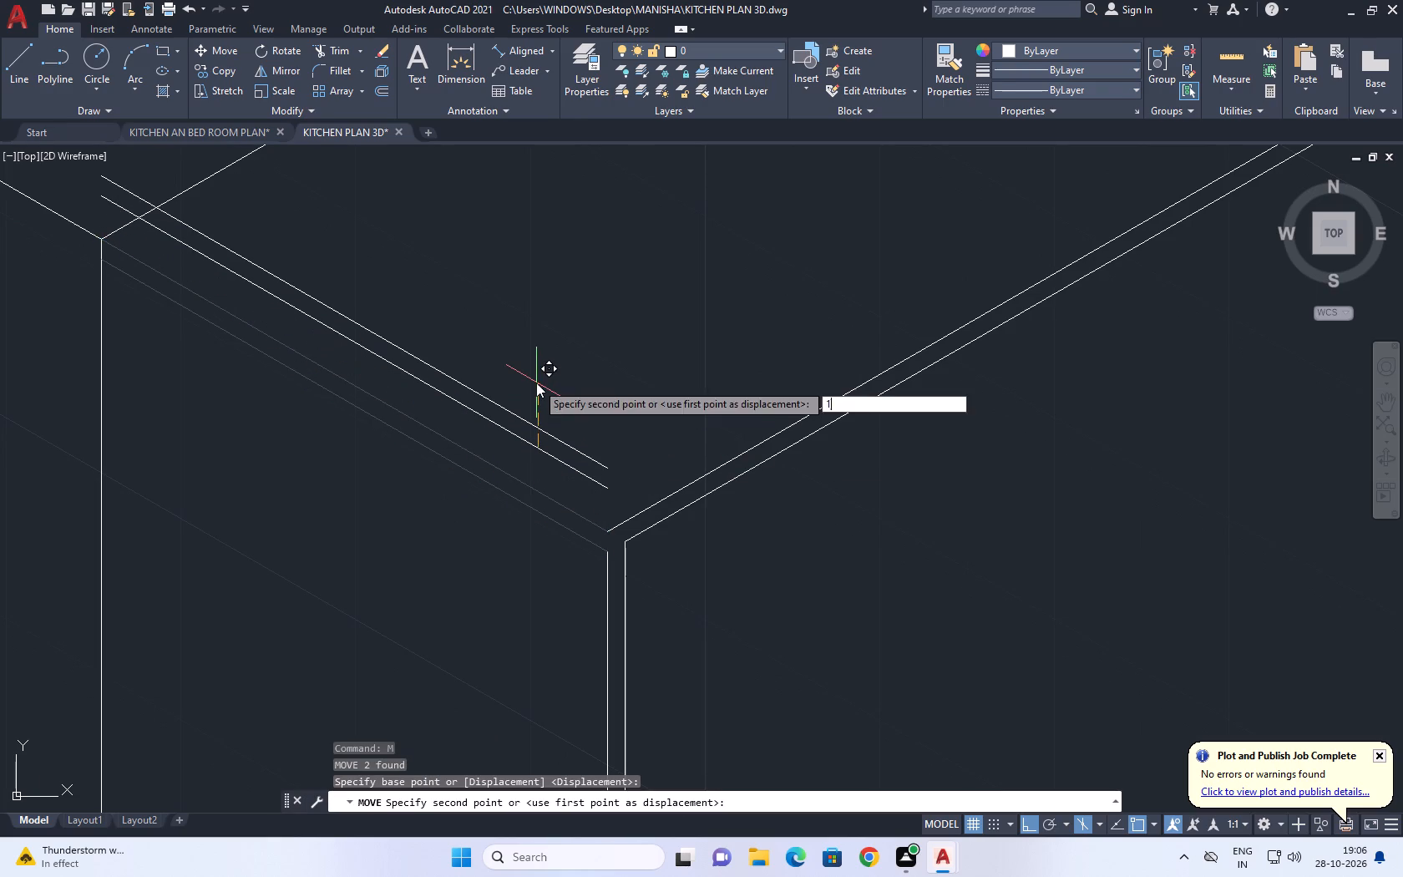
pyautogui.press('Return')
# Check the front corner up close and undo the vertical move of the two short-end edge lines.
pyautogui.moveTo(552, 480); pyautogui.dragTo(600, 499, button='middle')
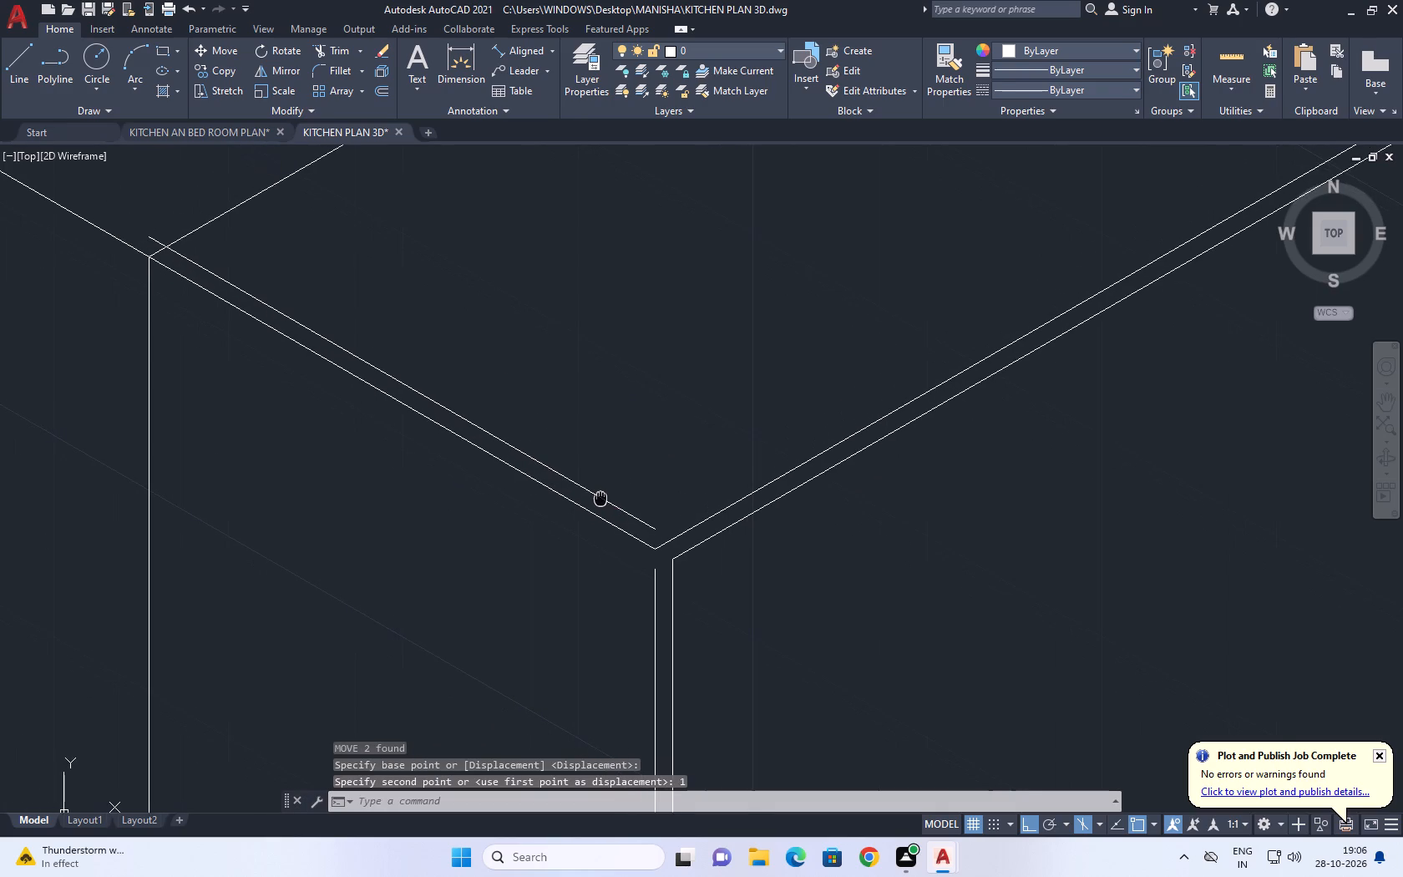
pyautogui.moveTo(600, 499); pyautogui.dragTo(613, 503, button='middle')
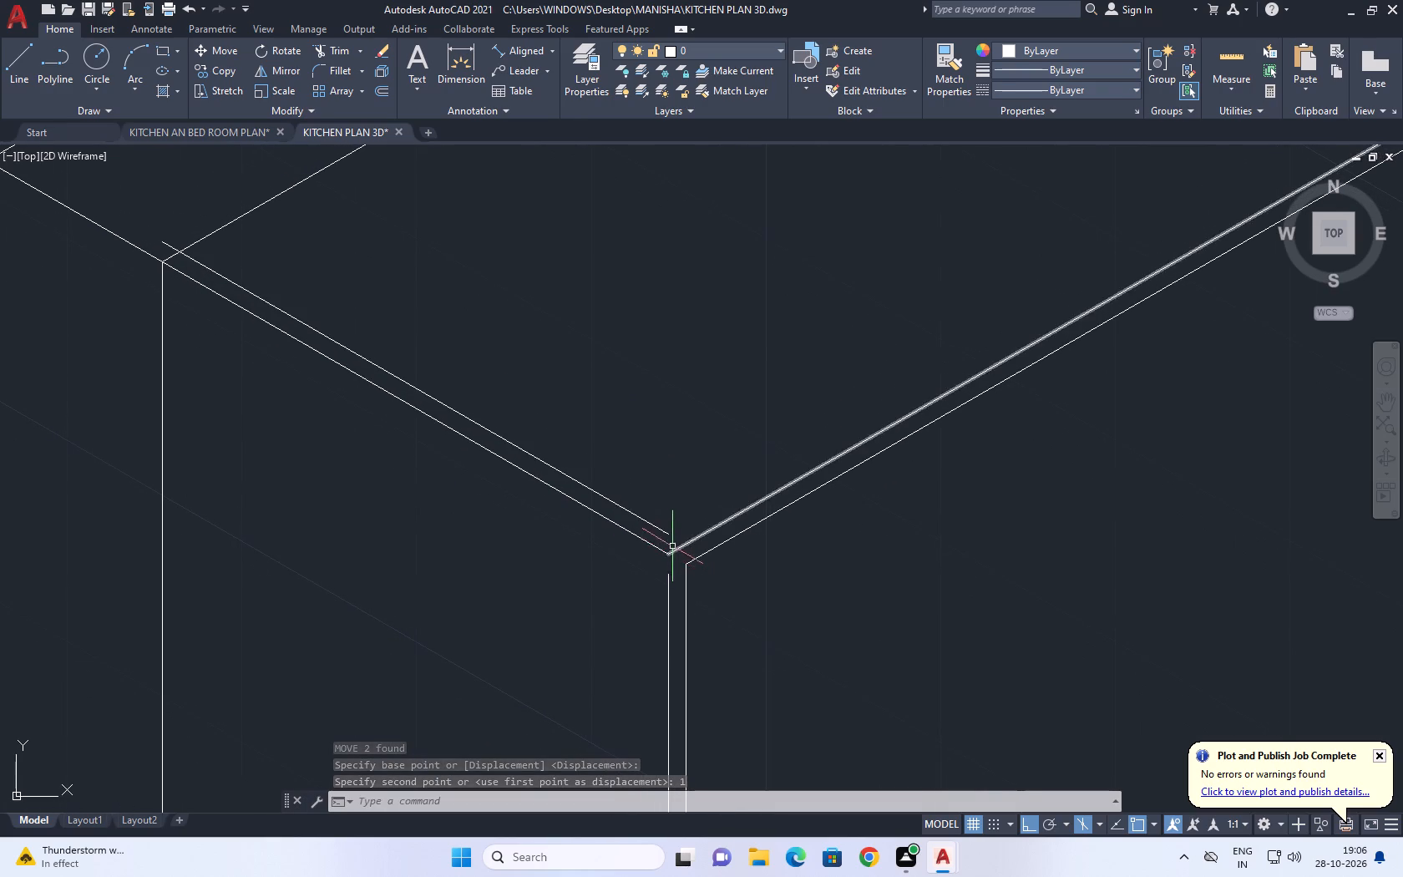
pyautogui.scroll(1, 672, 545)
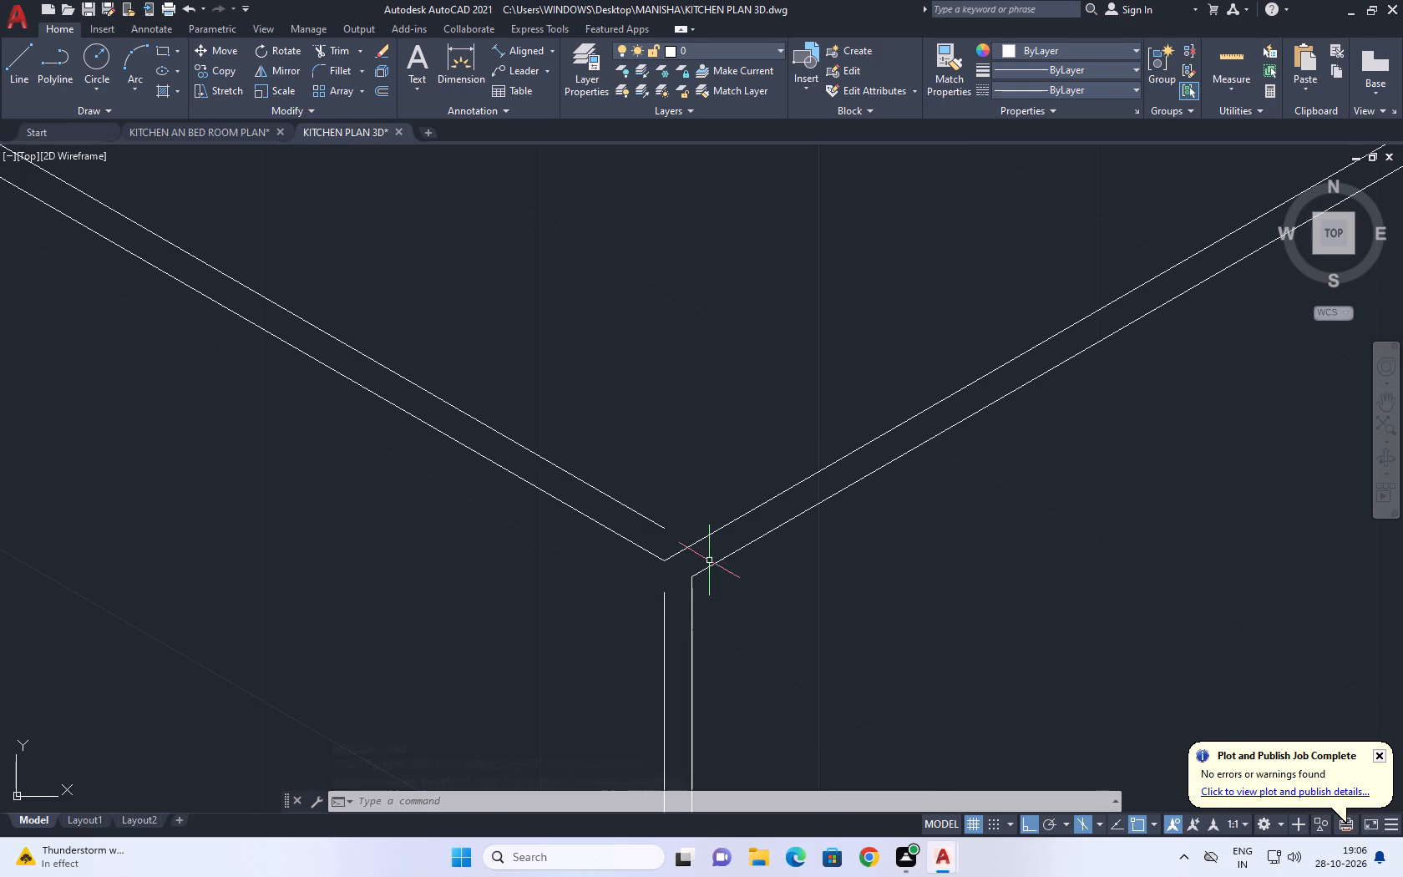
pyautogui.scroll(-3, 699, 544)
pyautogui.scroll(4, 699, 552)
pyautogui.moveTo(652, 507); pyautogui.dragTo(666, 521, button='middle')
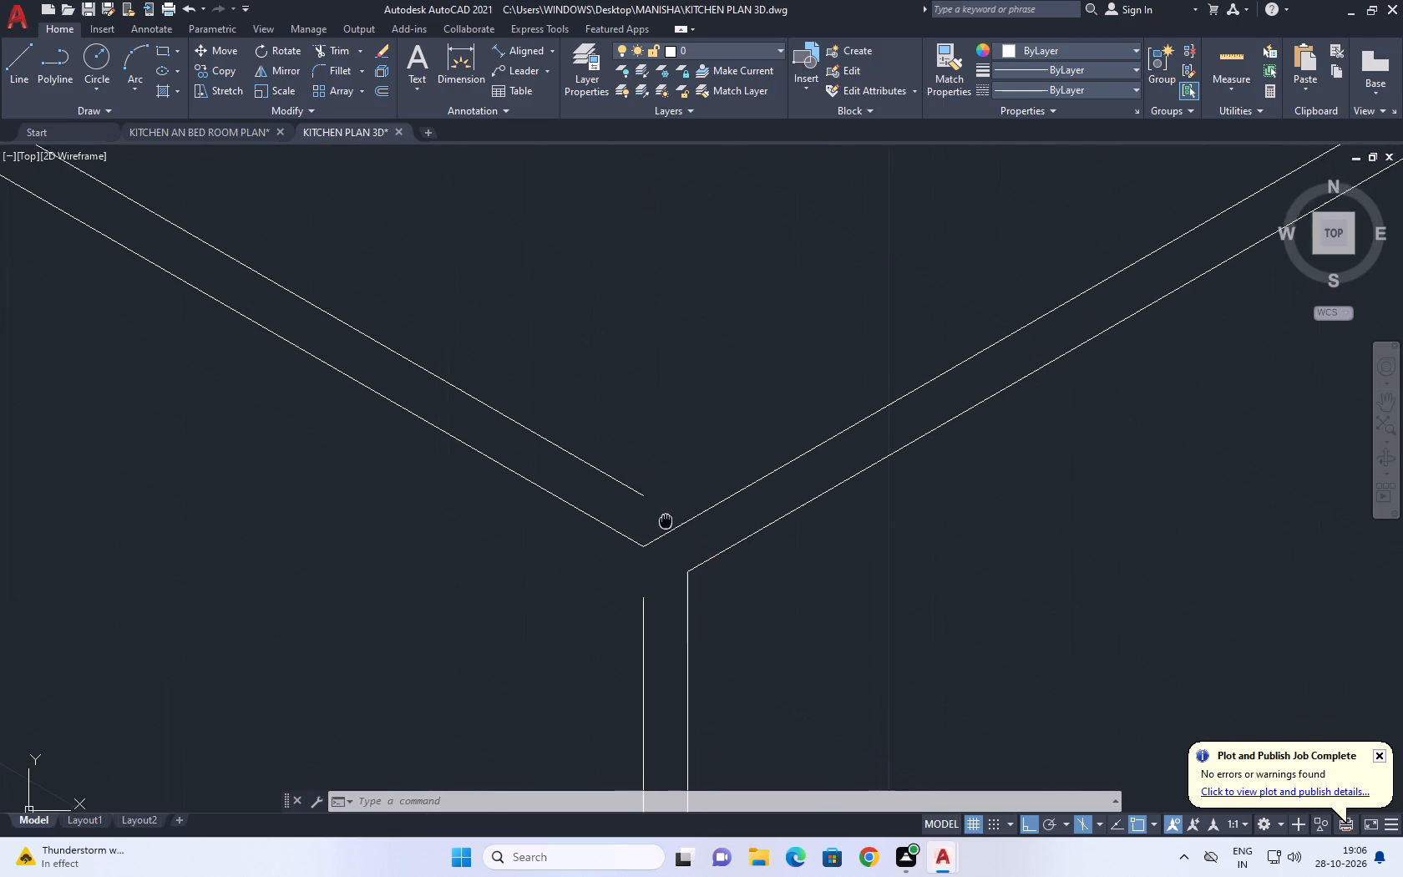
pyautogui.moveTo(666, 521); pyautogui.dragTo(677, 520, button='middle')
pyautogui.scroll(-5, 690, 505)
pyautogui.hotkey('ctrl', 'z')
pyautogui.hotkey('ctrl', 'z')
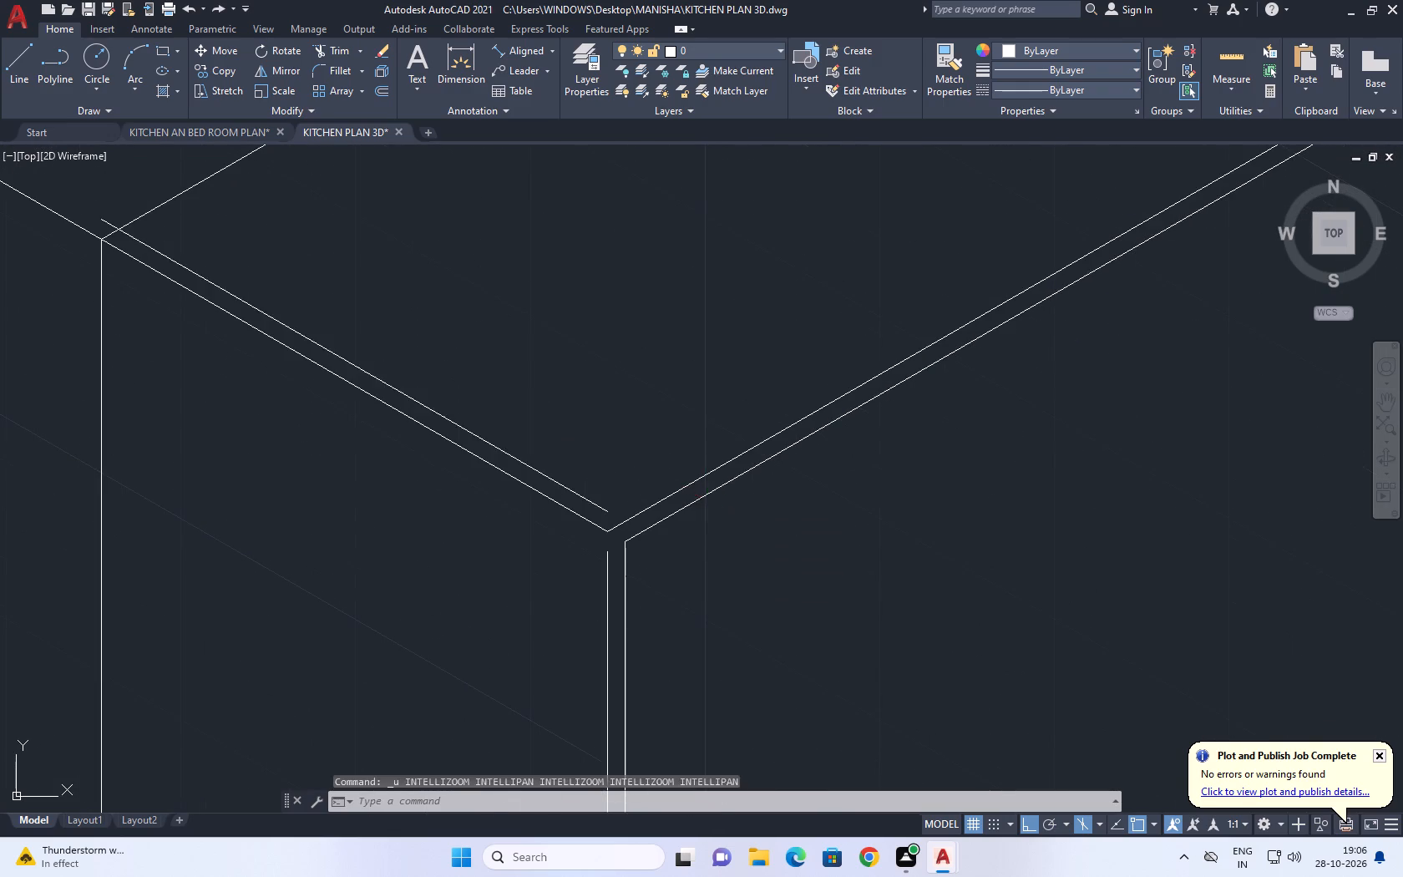
# Examine the counter's front corner and where the lower front line meets the corner's vertical lines.
pyautogui.scroll(-3, 702, 495)
pyautogui.moveTo(777, 461); pyautogui.dragTo(633, 483, button='middle')
pyautogui.scroll(-3, 610, 474)
pyautogui.moveTo(704, 489); pyautogui.dragTo(626, 494, button='middle')
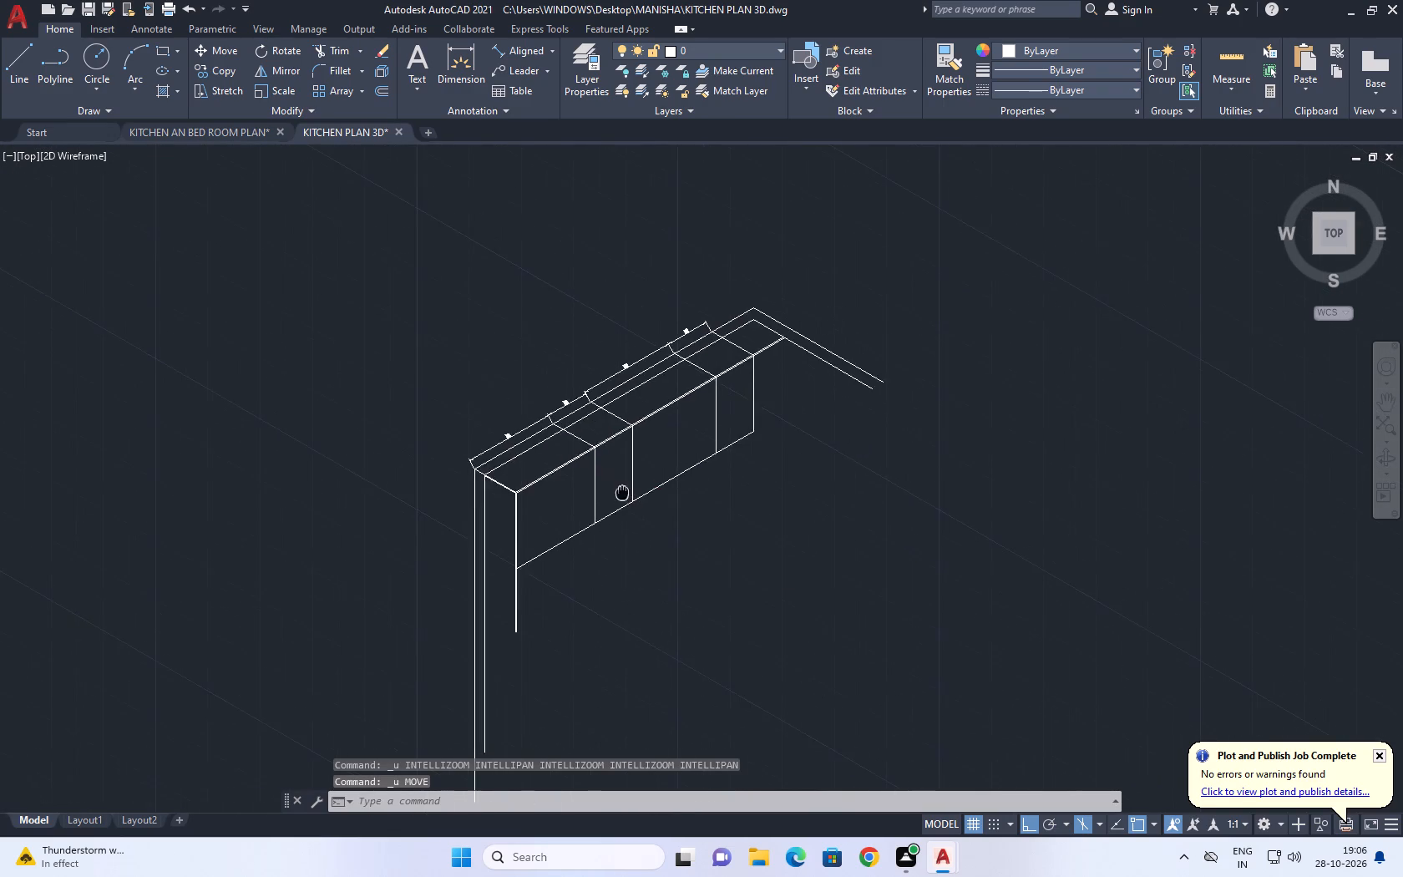
pyautogui.scroll(3, 587, 493)
pyautogui.moveTo(324, 479); pyautogui.dragTo(380, 487, button='middle')
pyautogui.scroll(2, 382, 502)
pyautogui.moveTo(263, 489); pyautogui.dragTo(293, 493, button='middle')
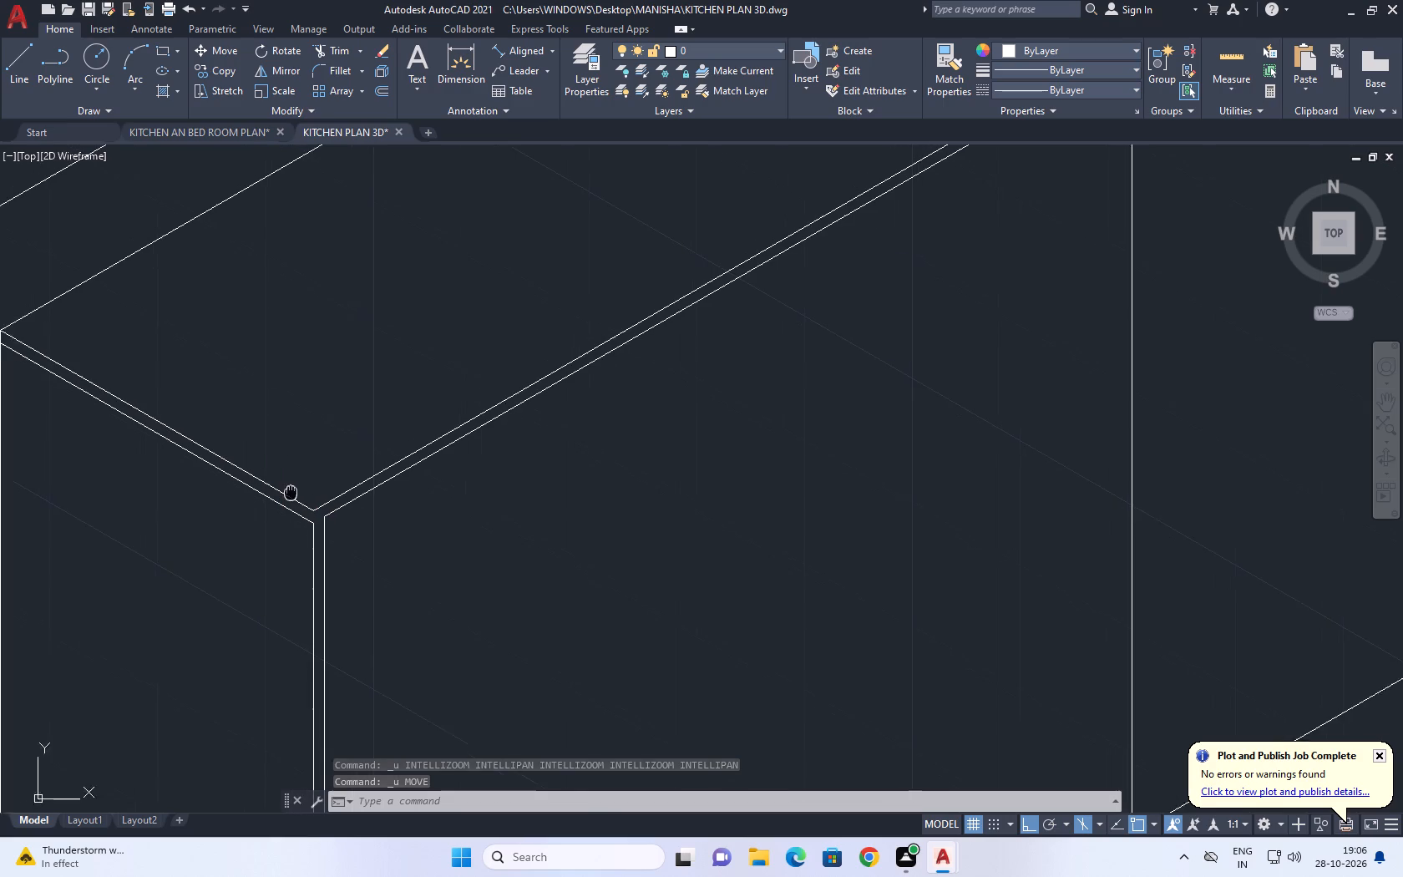
pyautogui.moveTo(293, 493); pyautogui.dragTo(296, 494, button='middle')
pyautogui.scroll(2, 321, 526)
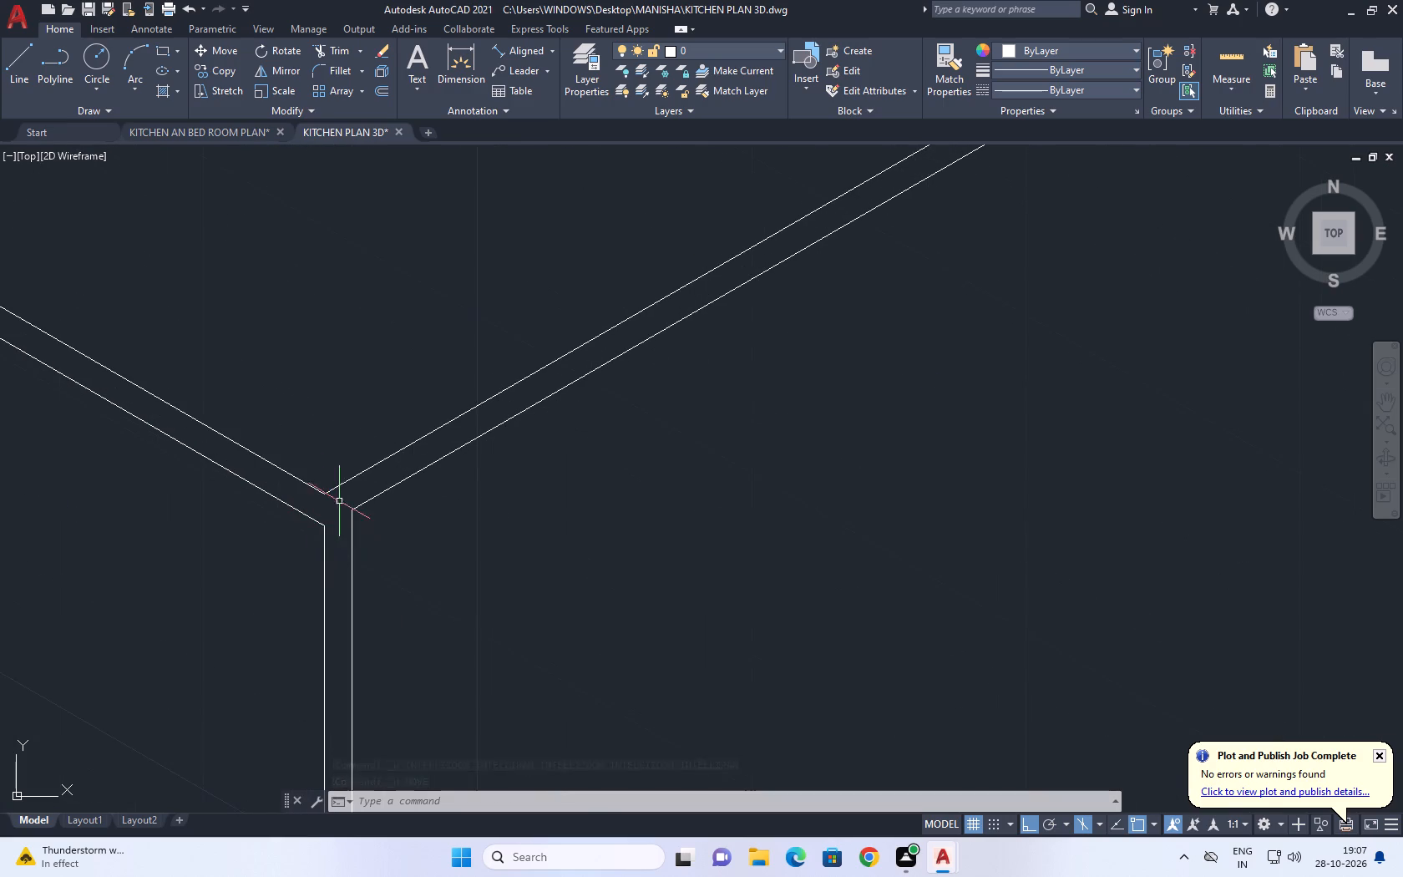
pyautogui.moveTo(337, 502); pyautogui.dragTo(399, 518, button='middle')
pyautogui.scroll(-3, 402, 514)
pyautogui.moveTo(648, 628); pyautogui.dragTo(426, 363, button='middle')
pyautogui.scroll(-3, 405, 363)
pyautogui.scroll(2, 362, 460)
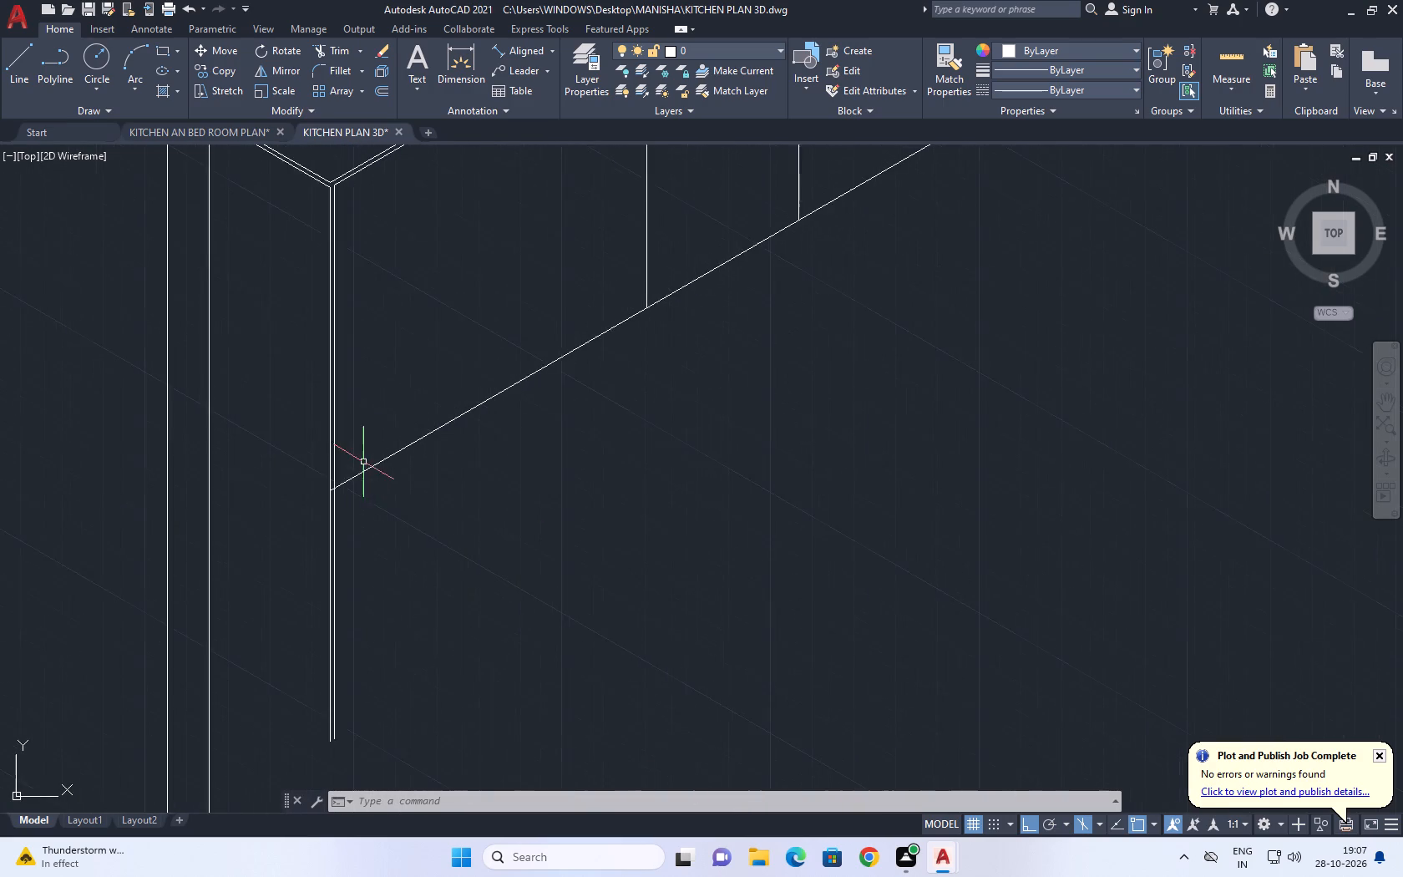
pyautogui.scroll(2, 363, 462)
pyautogui.moveTo(383, 469); pyautogui.dragTo(319, 484, button='middle')
pyautogui.scroll(-2, 325, 455)
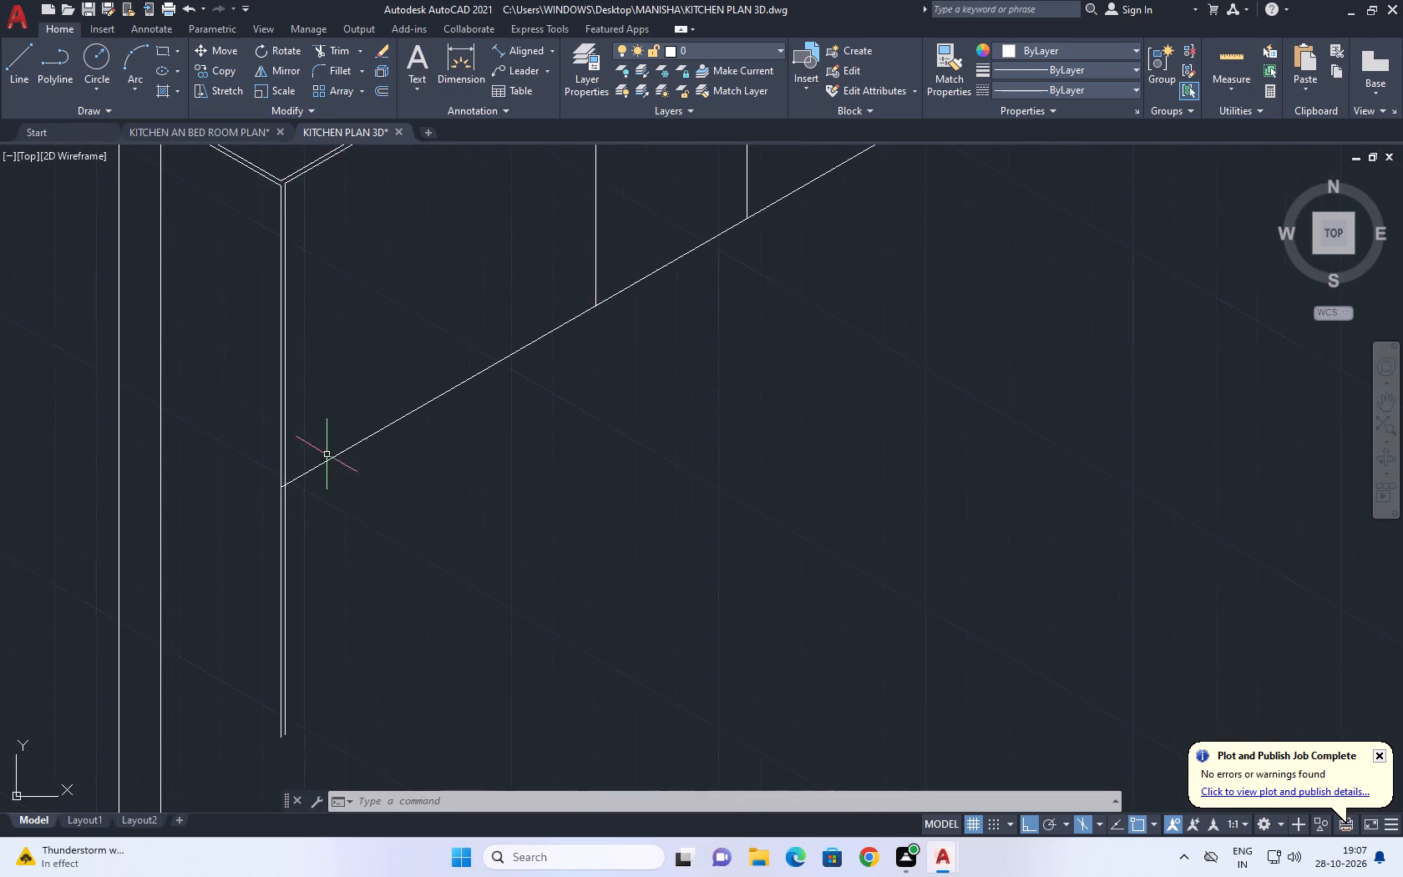
# Draw a line from the first front divider's midpoint along the counter's length to just past the front corner's vertical lines.
pyautogui.moveTo(363, 412); pyautogui.dragTo(362, 544, button='middle')
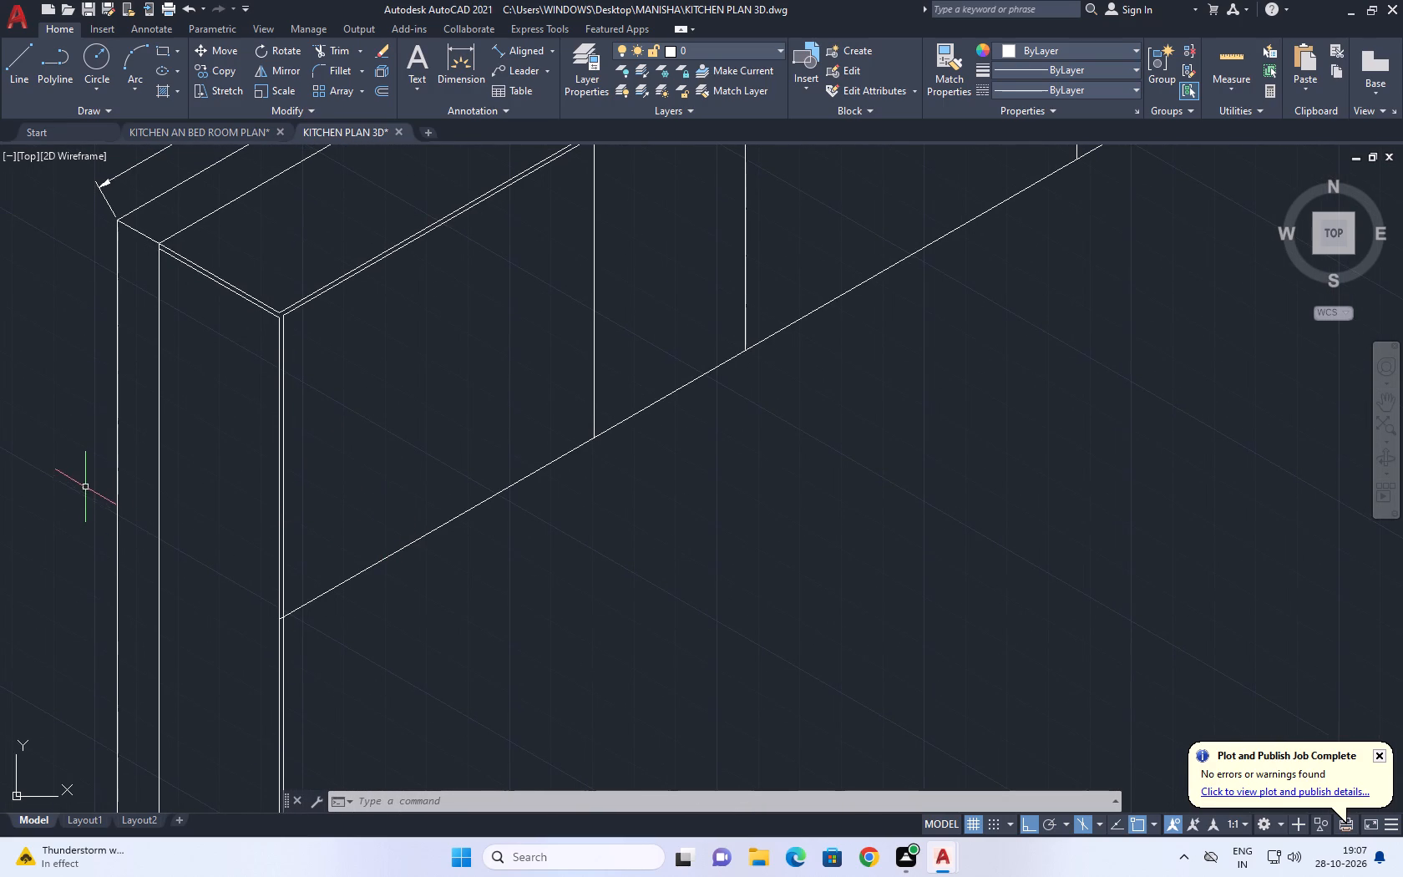
pyautogui.moveTo(458, 444); pyautogui.dragTo(488, 537, button='middle')
pyautogui.press('l')
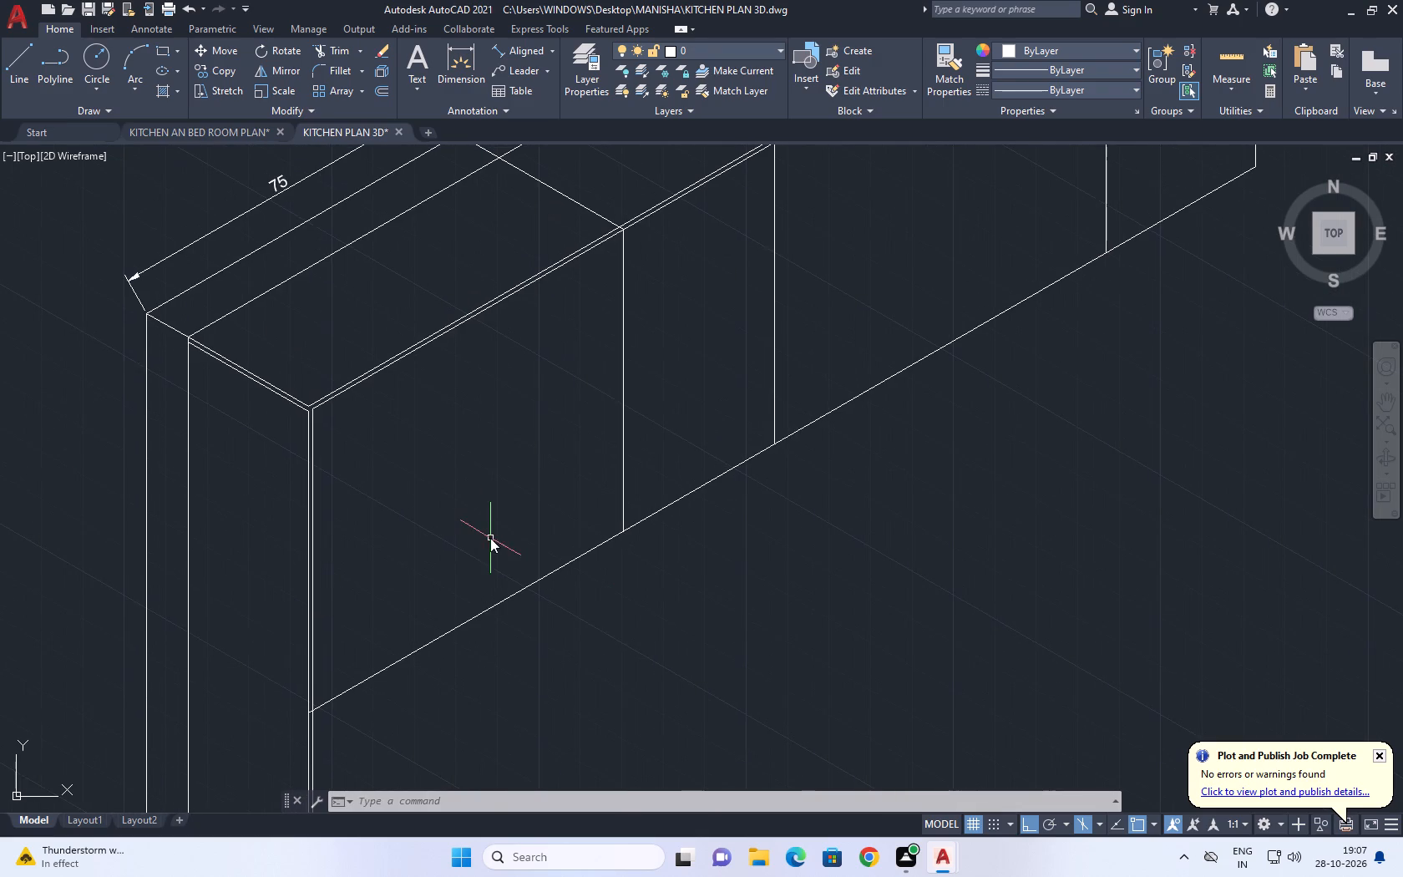
pyautogui.press('space')
pyautogui.click(622, 383)
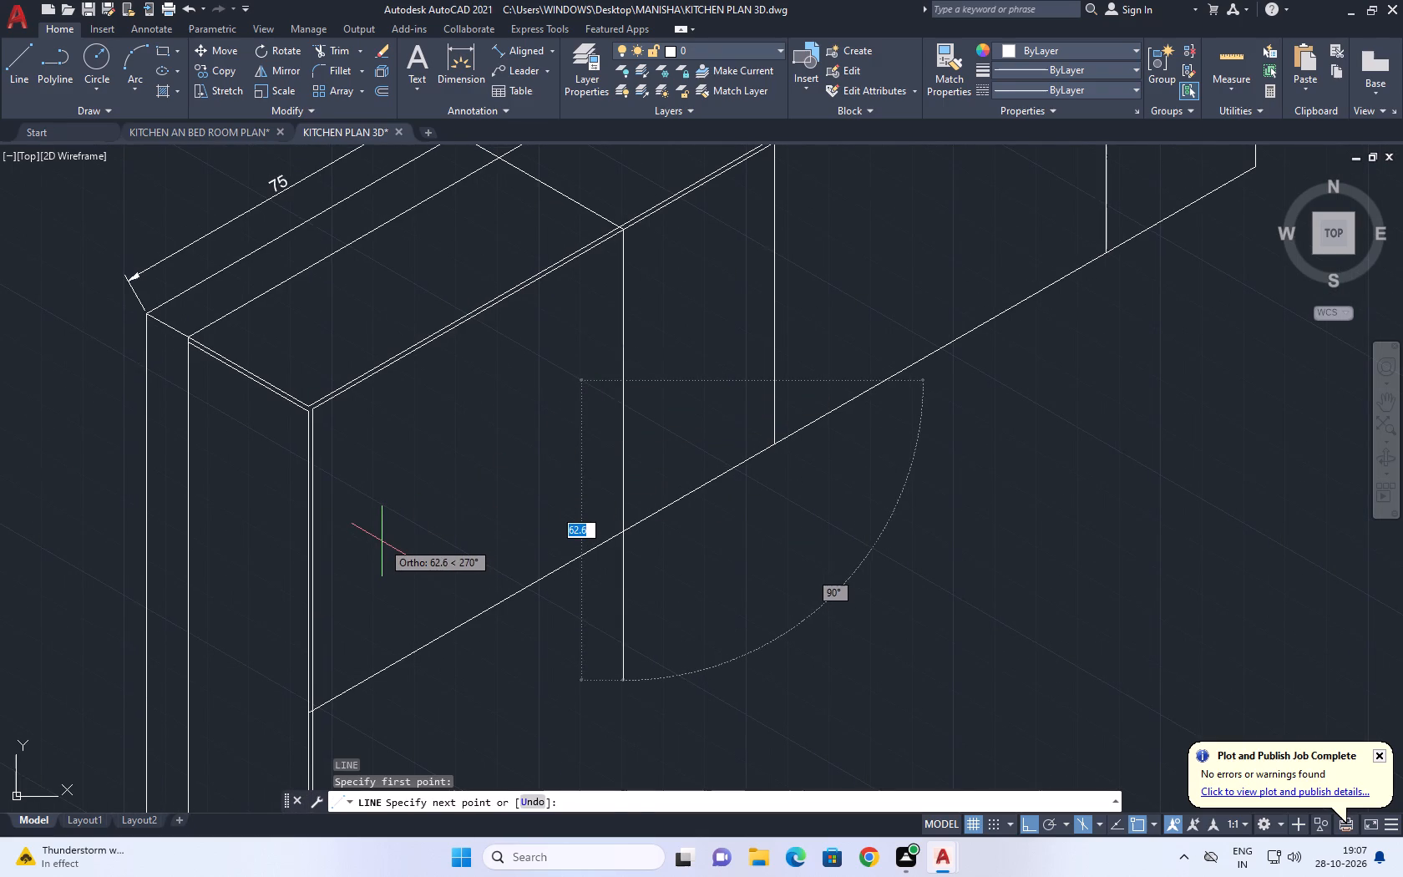
pyautogui.press('F5')
pyautogui.click(276, 585)
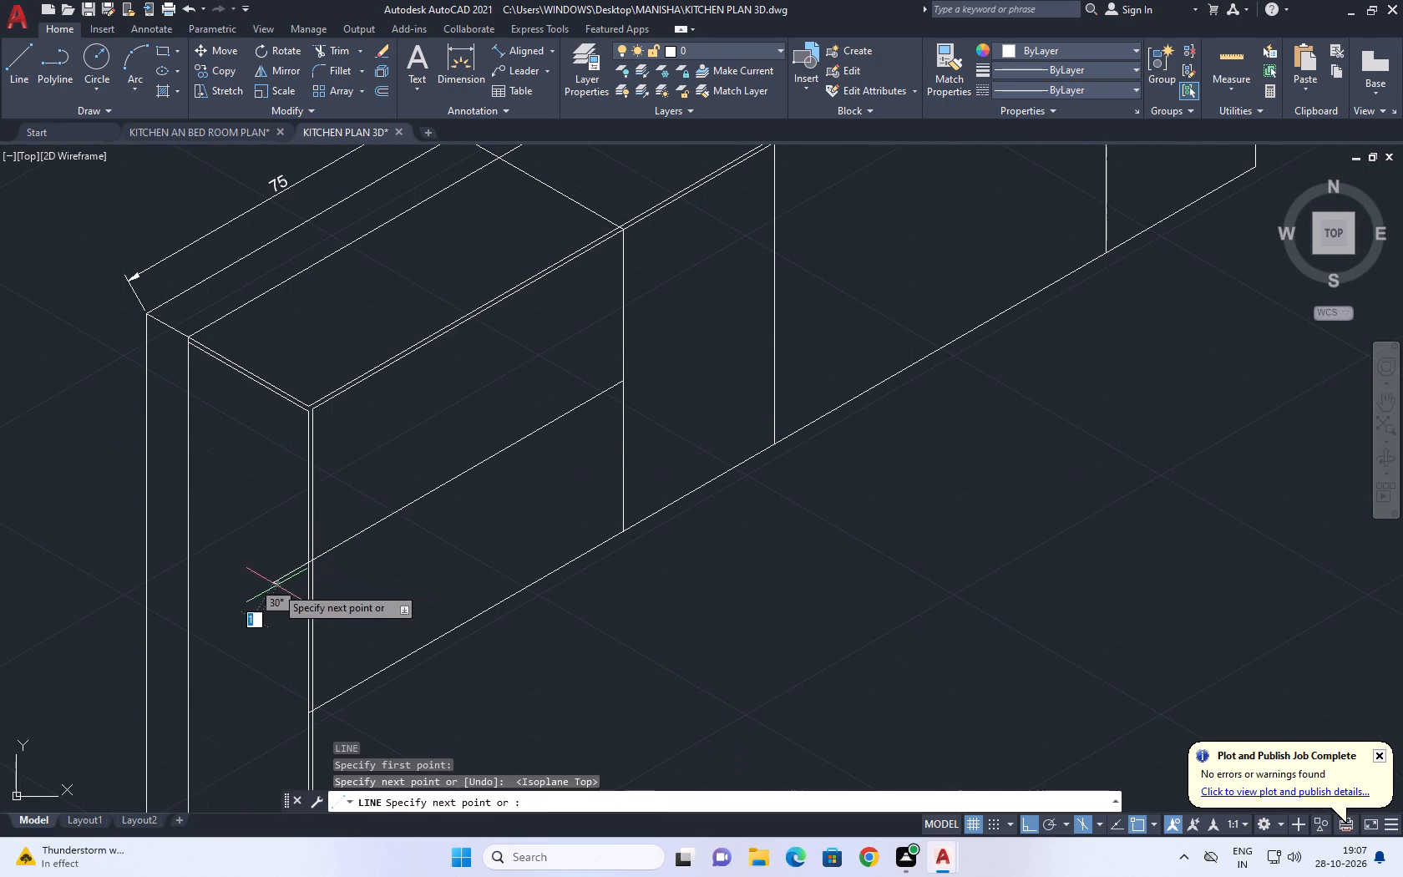
pyautogui.press('space')
pyautogui.moveTo(474, 466); pyautogui.dragTo(420, 488, button='middle')
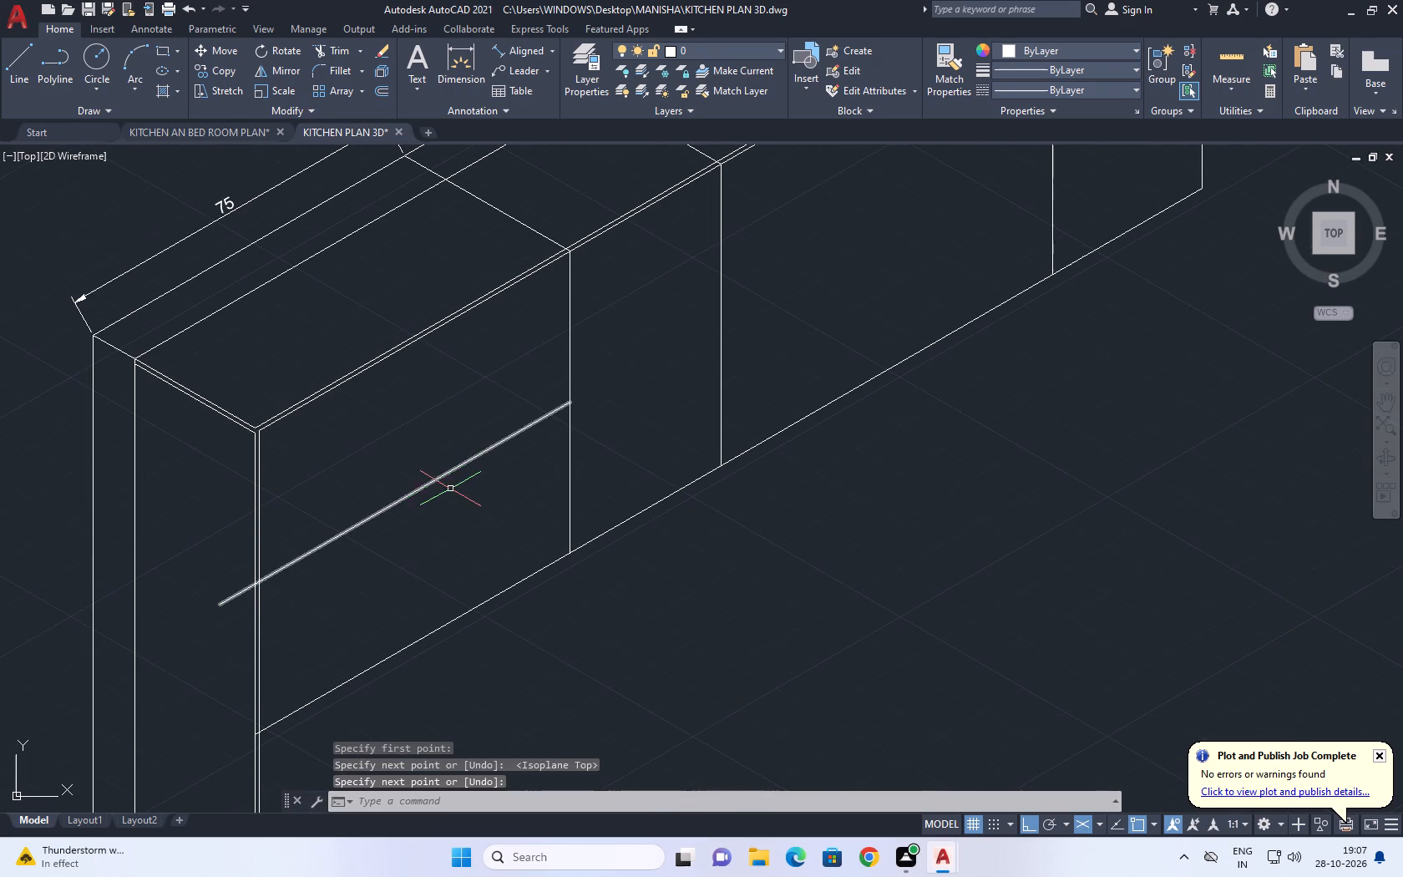
# Move the new mid-height line along the counter's length so its overhanging end sits on the front corner's vertical line.
pyautogui.click(394, 523)
pyautogui.click(348, 477)
pyautogui.press('m')
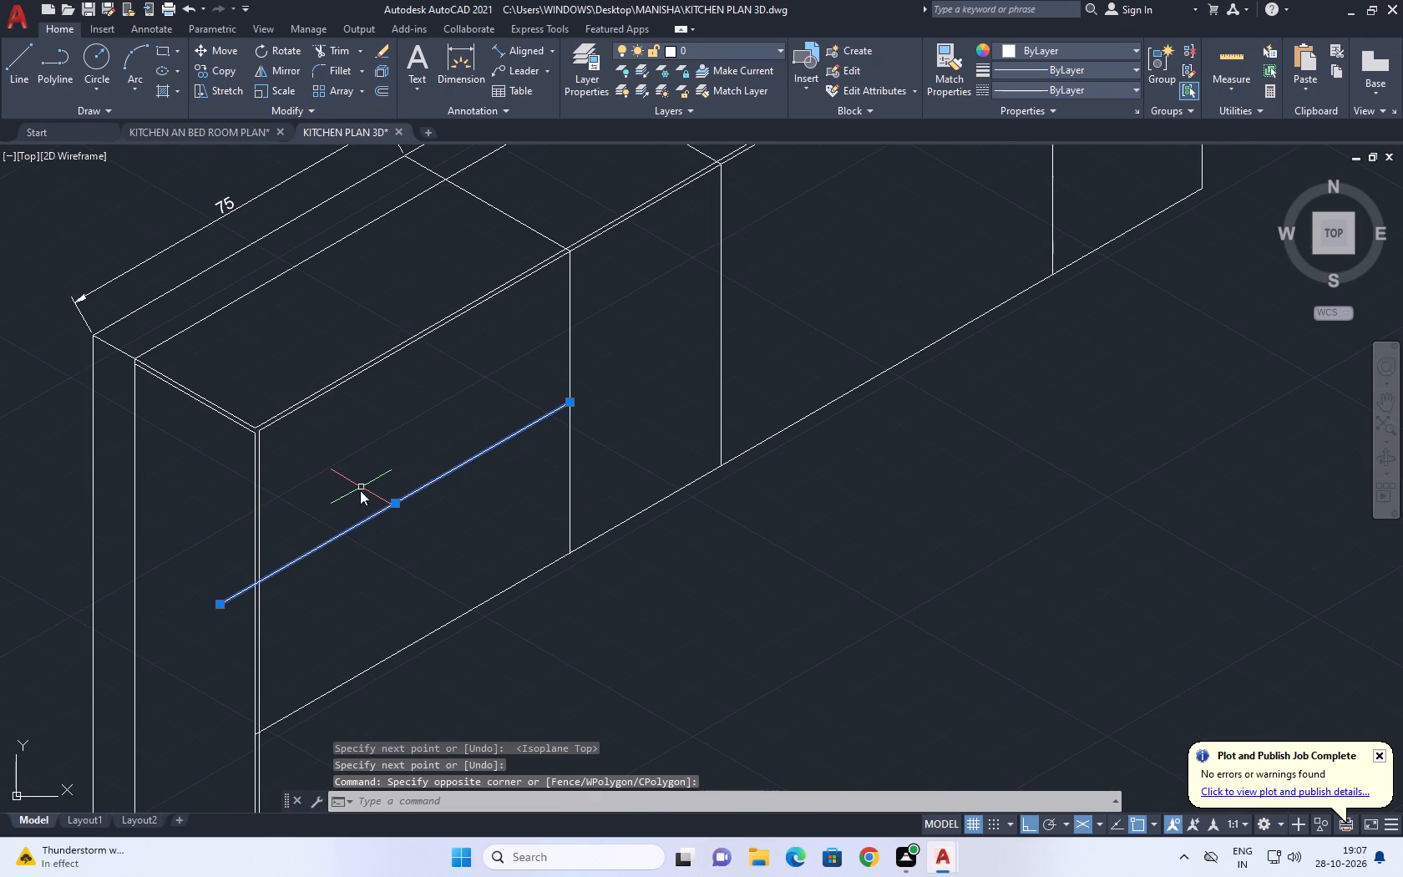
pyautogui.press('space')
pyautogui.scroll(1, 226, 599)
pyautogui.click(210, 606)
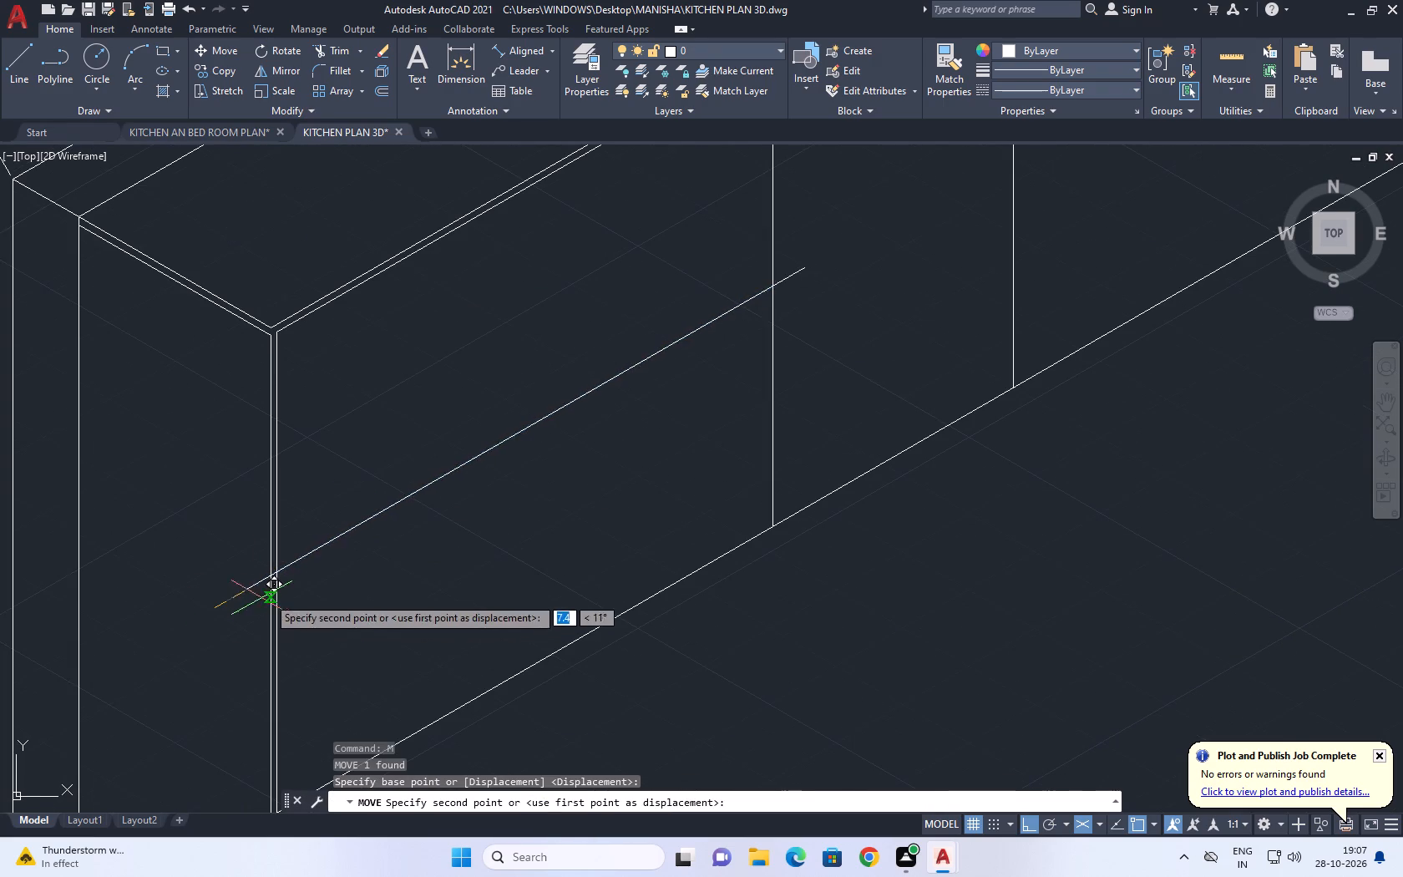
pyautogui.scroll(1, 283, 585)
pyautogui.click(271, 570)
pyautogui.scroll(-3, 405, 506)
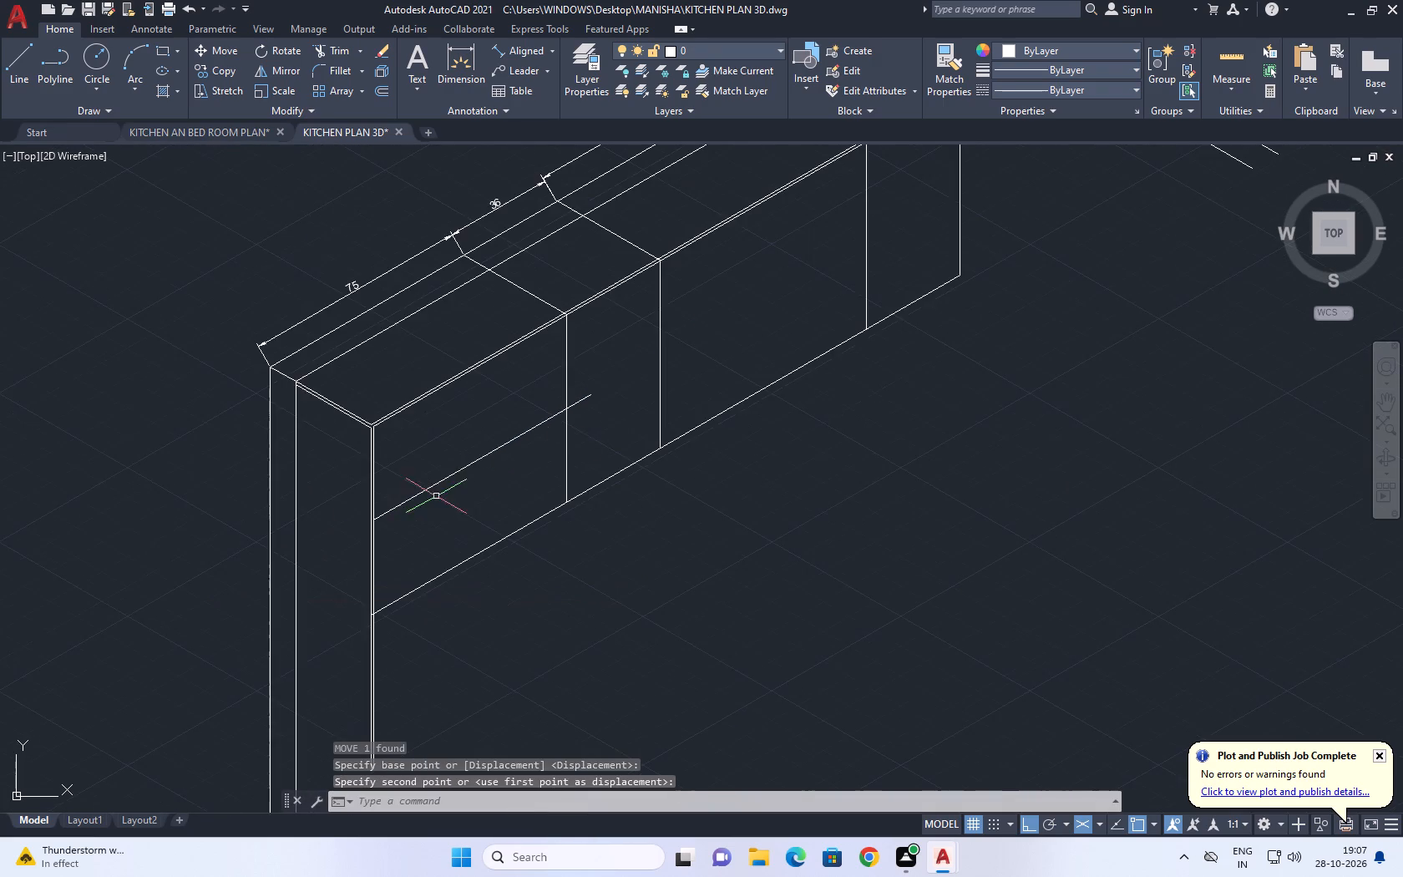
# Stretch the mid-height front line along the counter's length to the vertical line at its far end.
pyautogui.moveTo(586, 421); pyautogui.dragTo(477, 532, button='middle')
pyautogui.scroll(1, 479, 469)
pyautogui.click(487, 514)
pyautogui.click(466, 554)
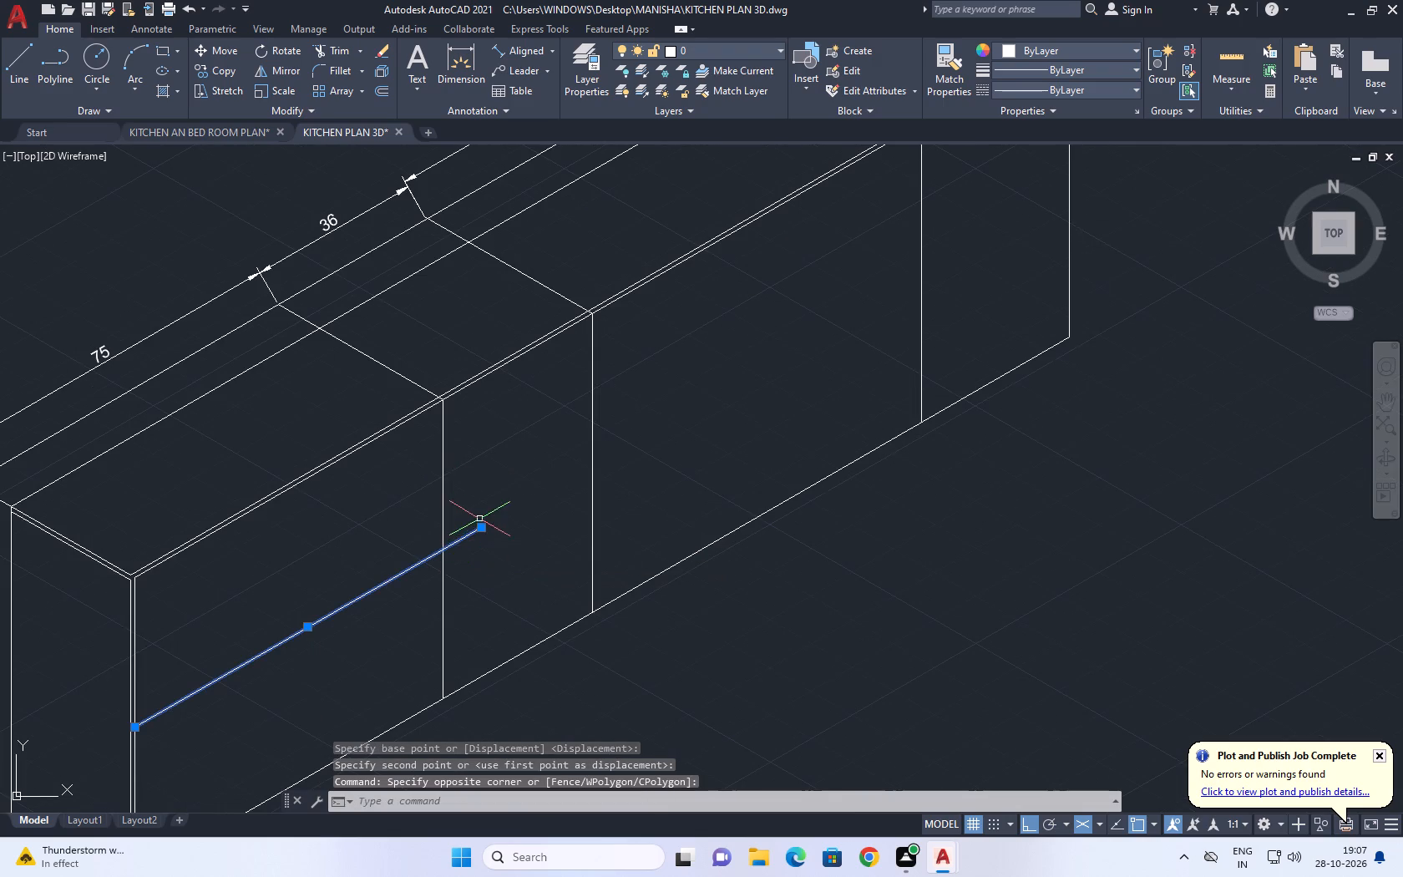
pyautogui.click(479, 527)
pyautogui.moveTo(757, 374); pyautogui.dragTo(555, 489, button='middle')
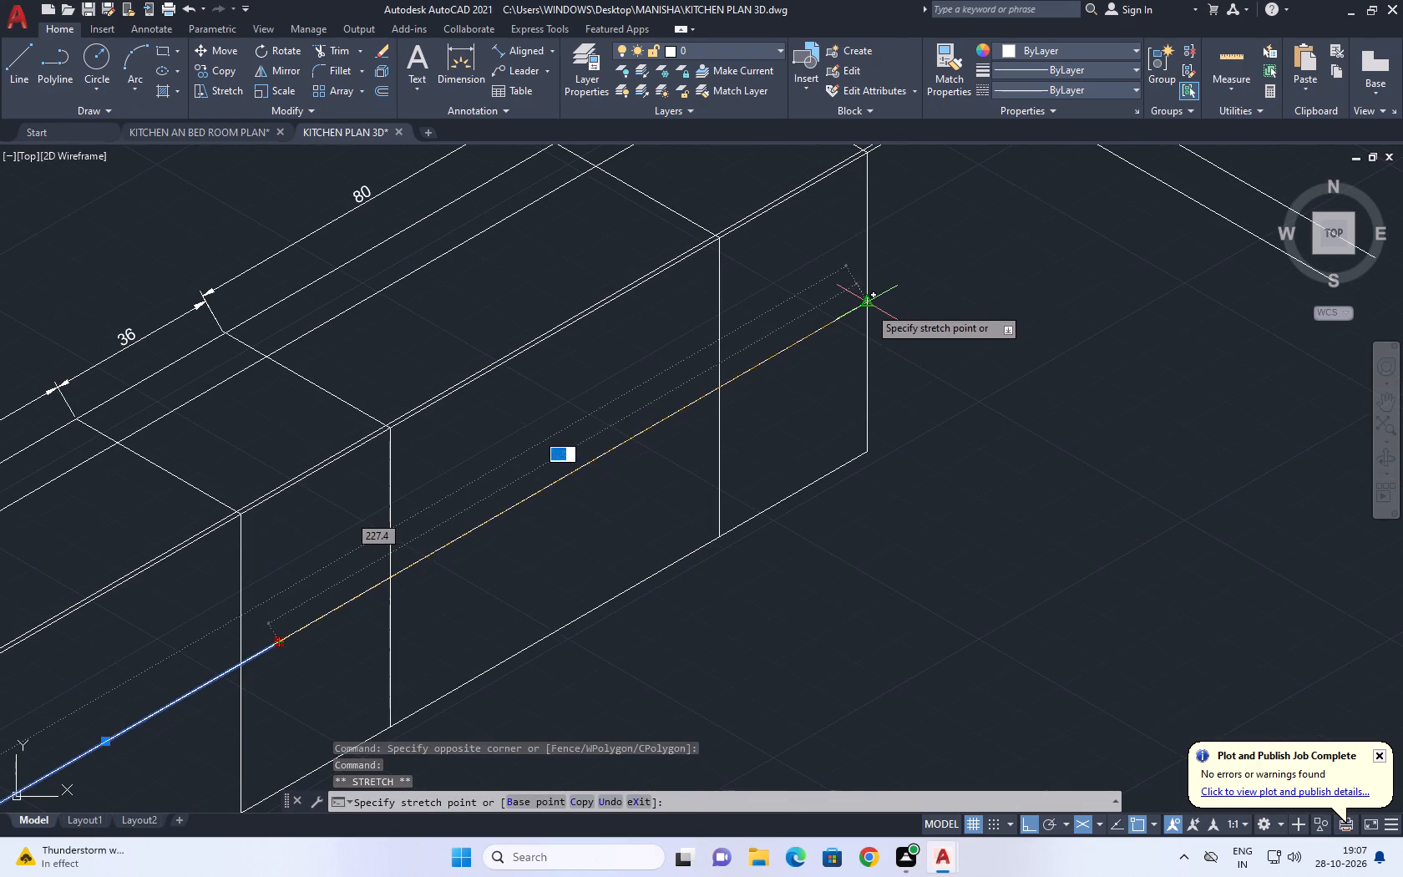
pyautogui.click(869, 307)
pyautogui.press('Escape')
# Trim the counter's double front edge beyond the last divider at the far end.
pyautogui.moveTo(877, 345); pyautogui.dragTo(810, 263, button='middle')
pyautogui.scroll(-1, 821, 281)
pyautogui.moveTo(835, 215); pyautogui.dragTo(816, 393, button='middle')
pyautogui.scroll(-1, 818, 344)
pyautogui.scroll(2, 741, 352)
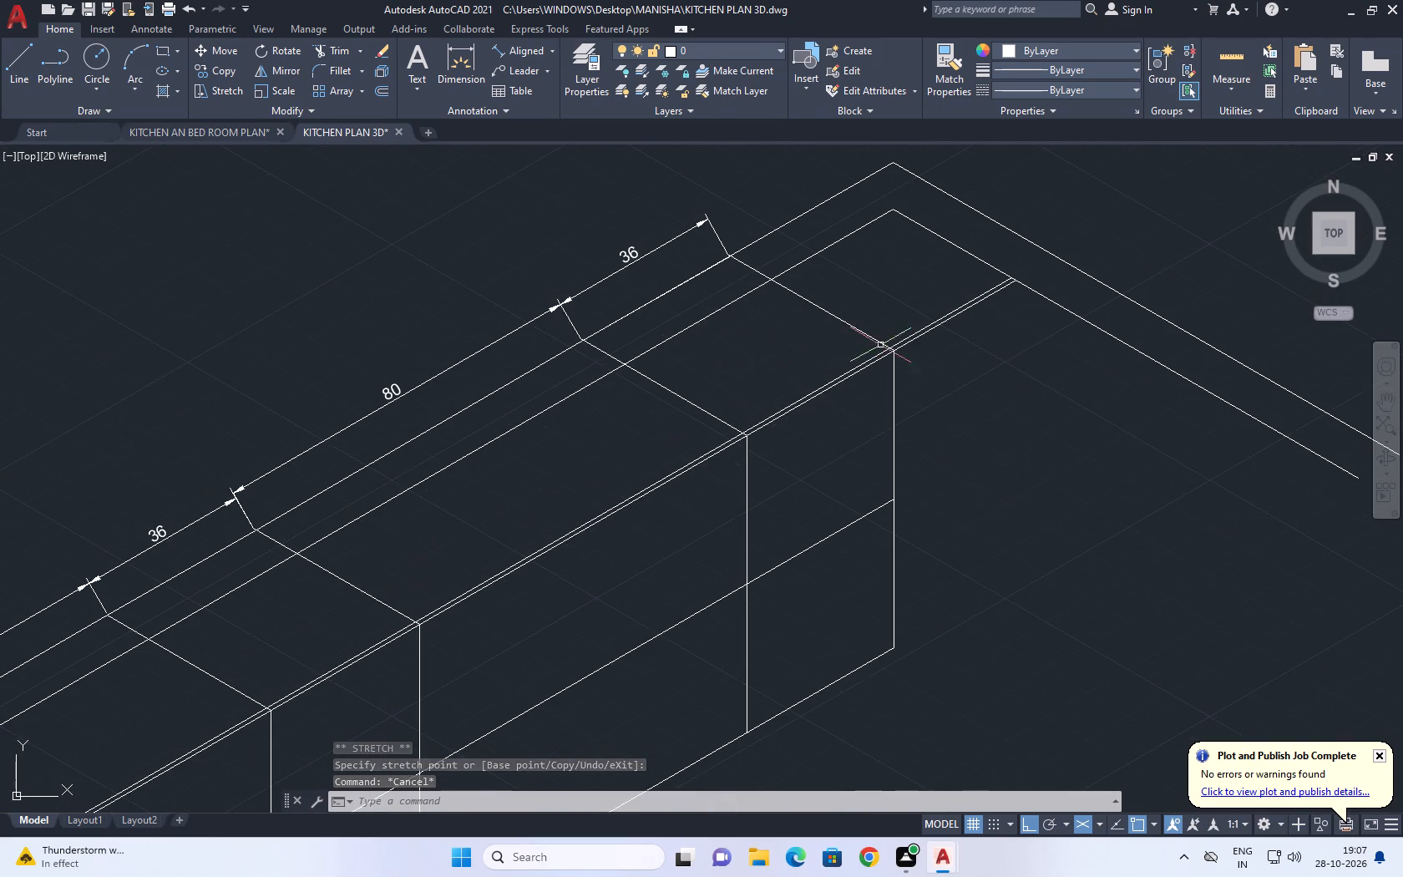
pyautogui.moveTo(906, 347); pyautogui.dragTo(732, 434, button='middle')
pyautogui.write('TR')
pyautogui.press('space')
pyautogui.scroll(2, 736, 417)
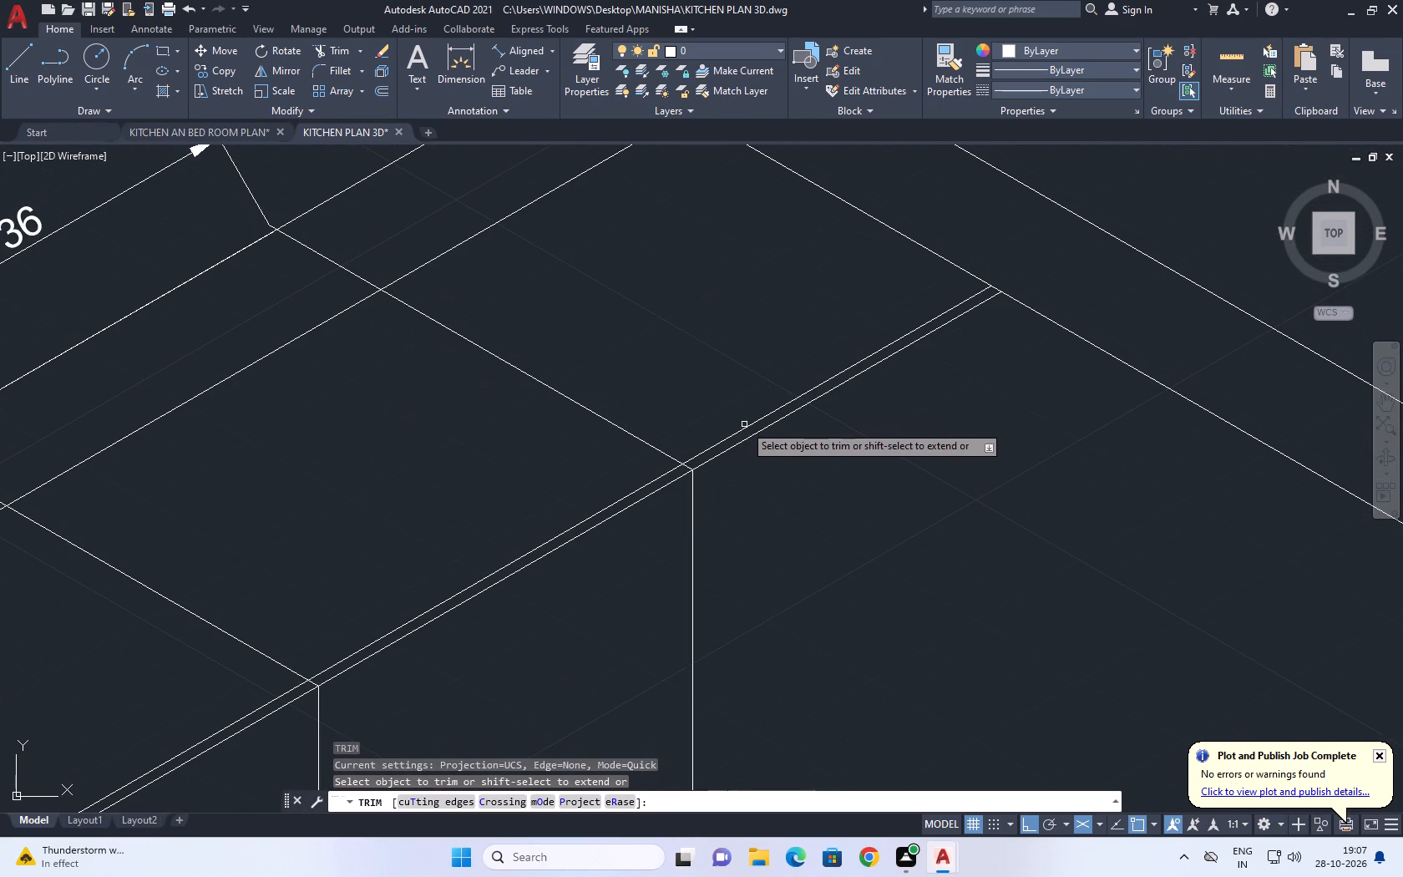
pyautogui.click(744, 424)
pyautogui.click(744, 429)
pyautogui.press('Escape')
# Trim the mid-height front line between the first and second front dividers.
pyautogui.scroll(-5, 766, 405)
pyautogui.moveTo(714, 466); pyautogui.dragTo(738, 377, button='middle')
pyautogui.scroll(3, 731, 434)
pyautogui.moveTo(615, 410); pyautogui.dragTo(742, 459, button='middle')
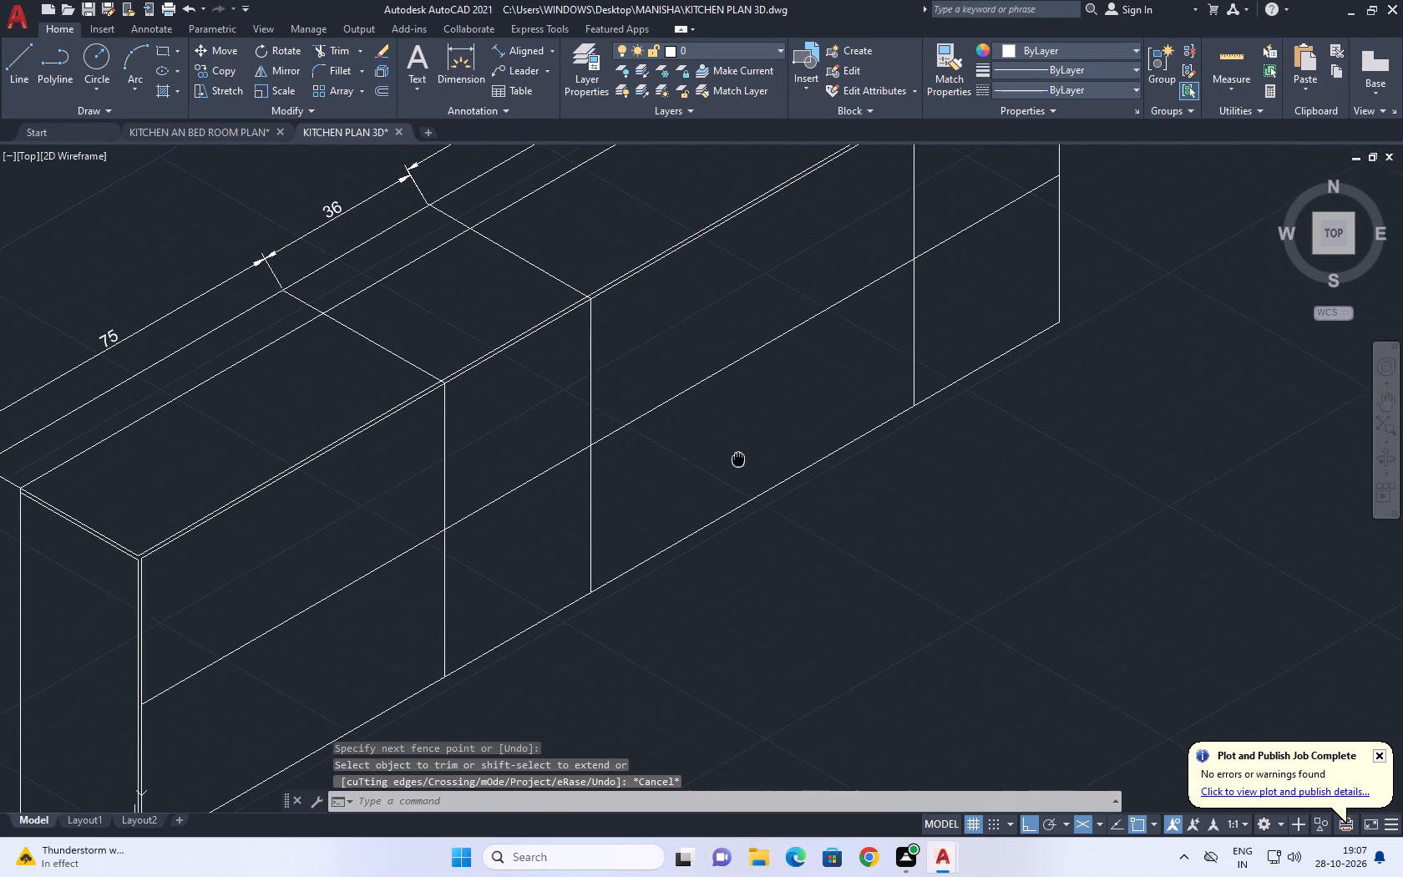
pyautogui.moveTo(742, 459); pyautogui.dragTo(778, 430, button='middle')
pyautogui.scroll(-2, 652, 429)
pyautogui.press('t')
pyautogui.press('r')
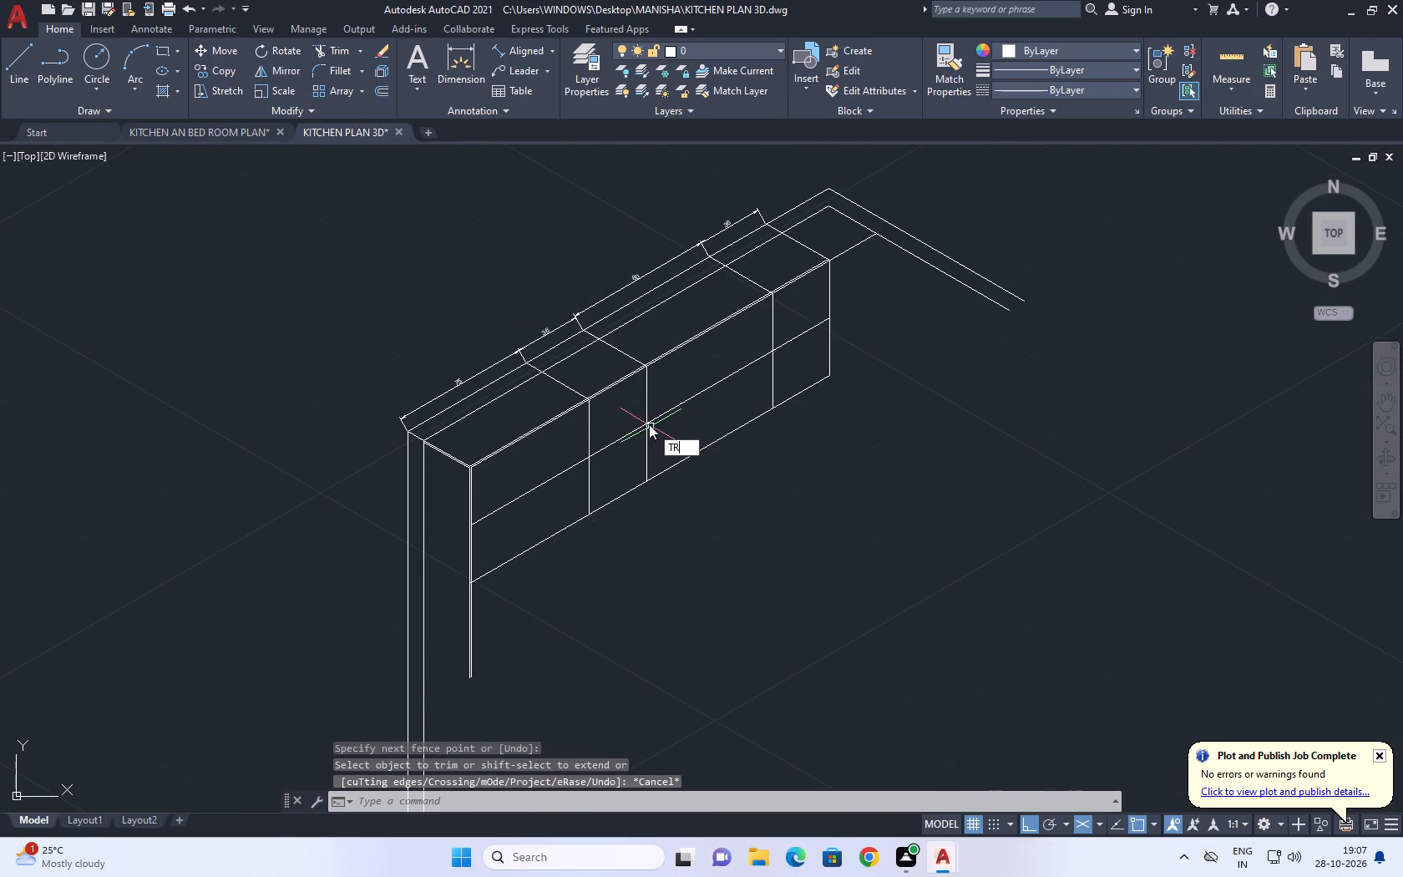
pyautogui.press('space')
pyautogui.click(631, 431)
pyautogui.click(628, 445)
pyautogui.click(619, 429)
pyautogui.press('Escape')
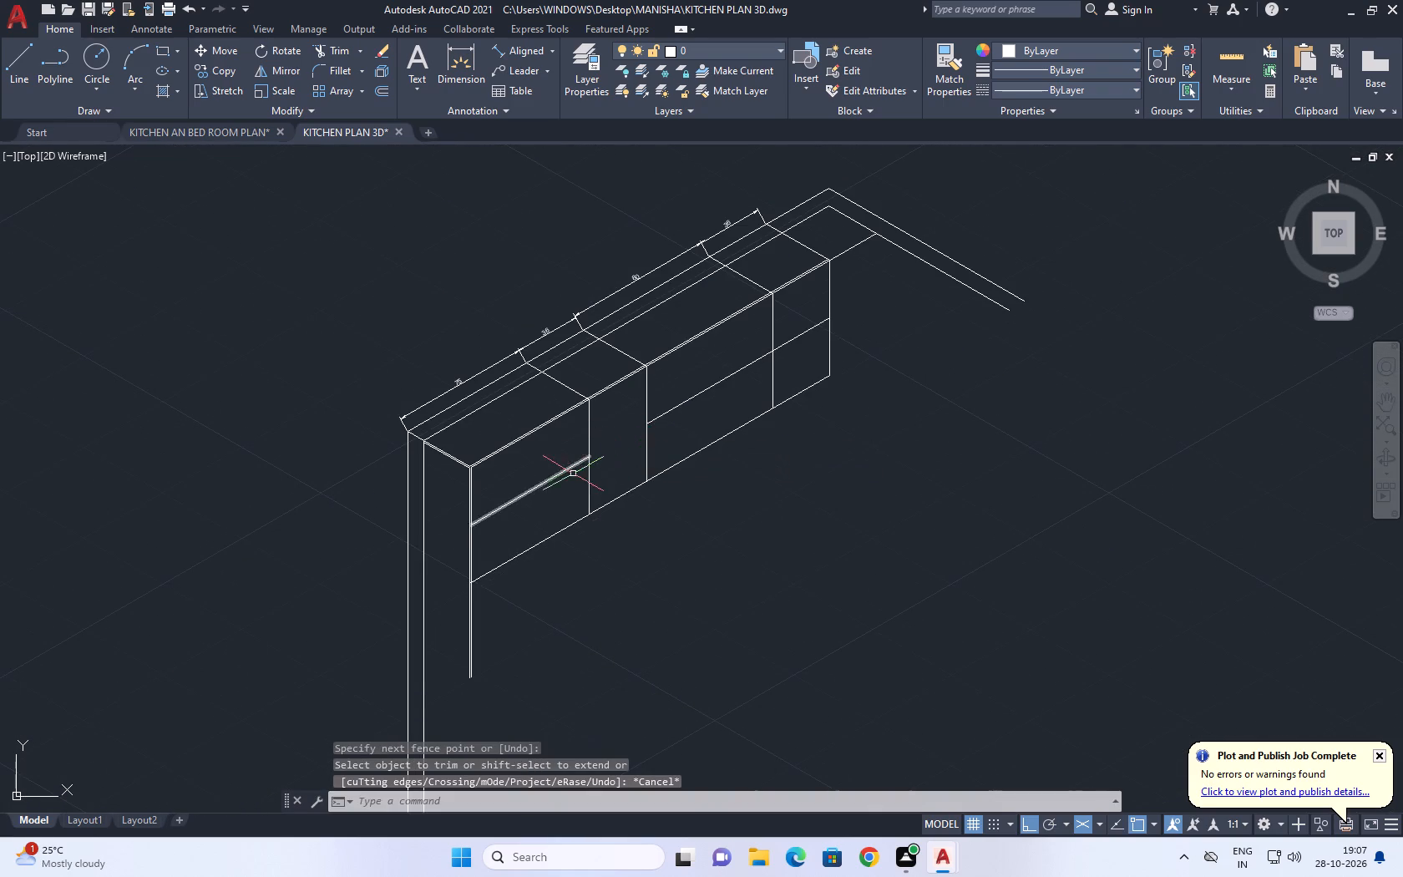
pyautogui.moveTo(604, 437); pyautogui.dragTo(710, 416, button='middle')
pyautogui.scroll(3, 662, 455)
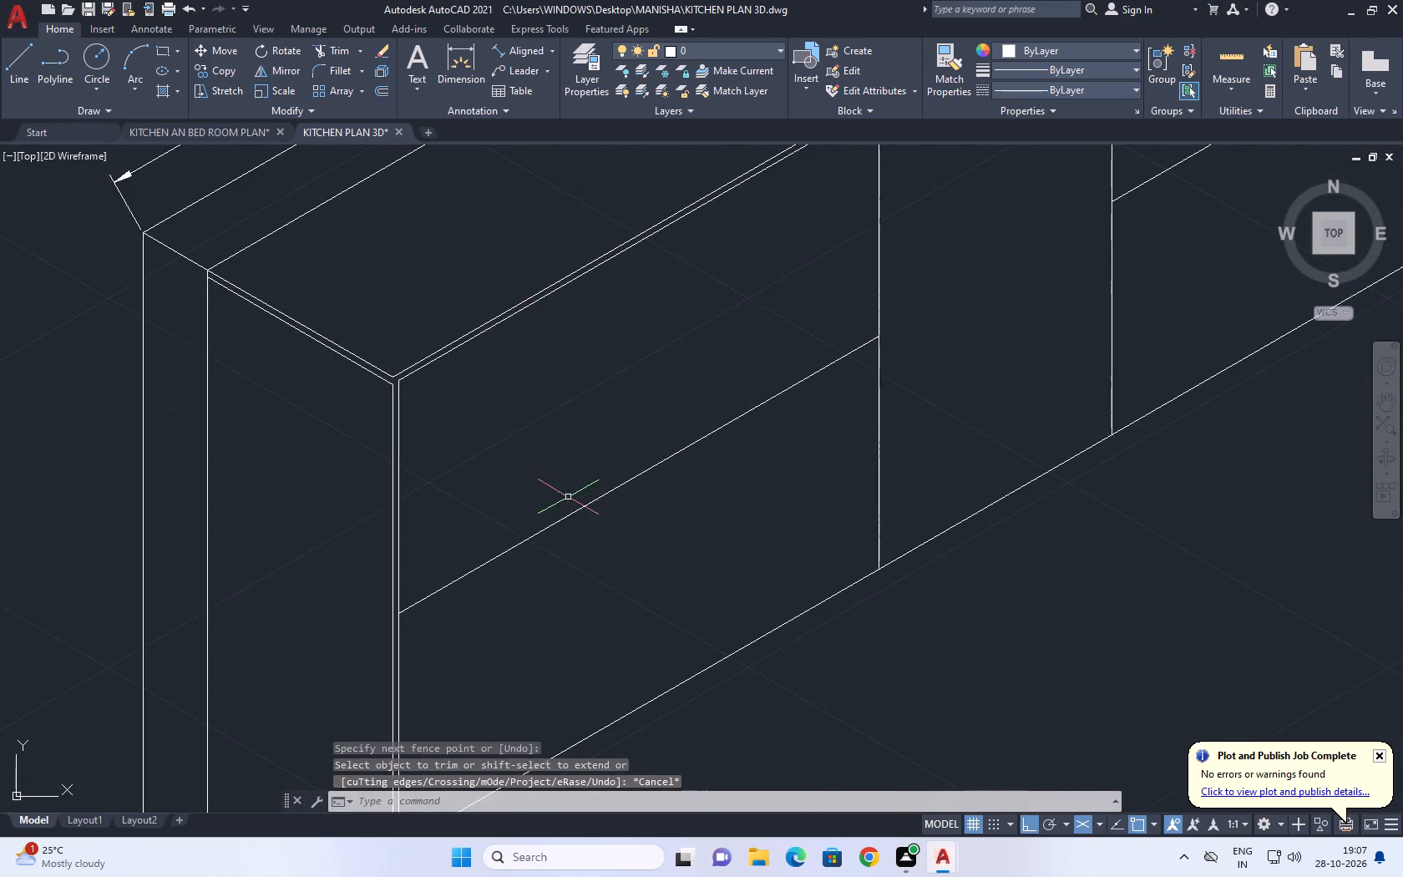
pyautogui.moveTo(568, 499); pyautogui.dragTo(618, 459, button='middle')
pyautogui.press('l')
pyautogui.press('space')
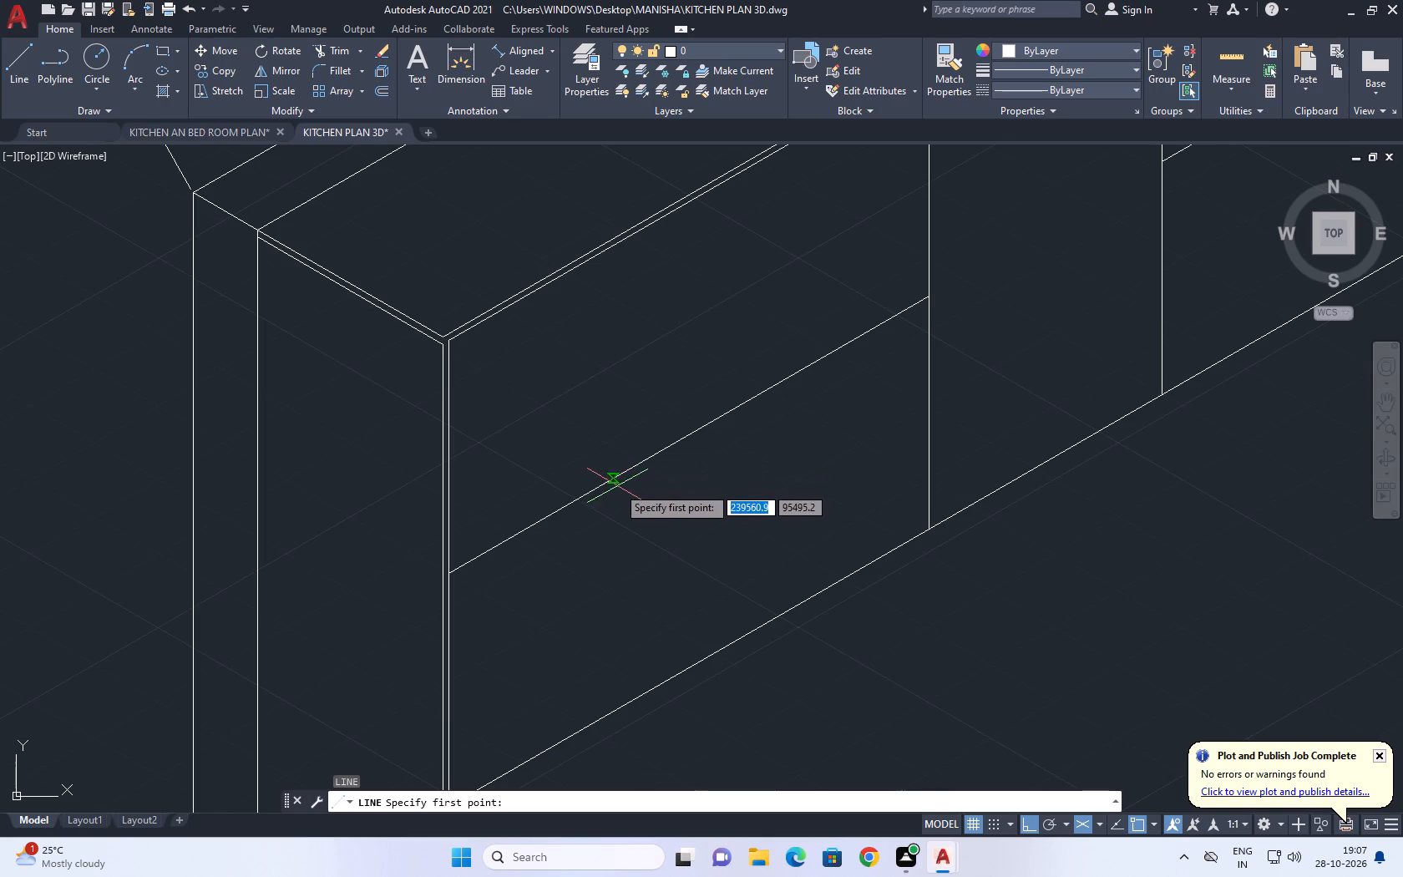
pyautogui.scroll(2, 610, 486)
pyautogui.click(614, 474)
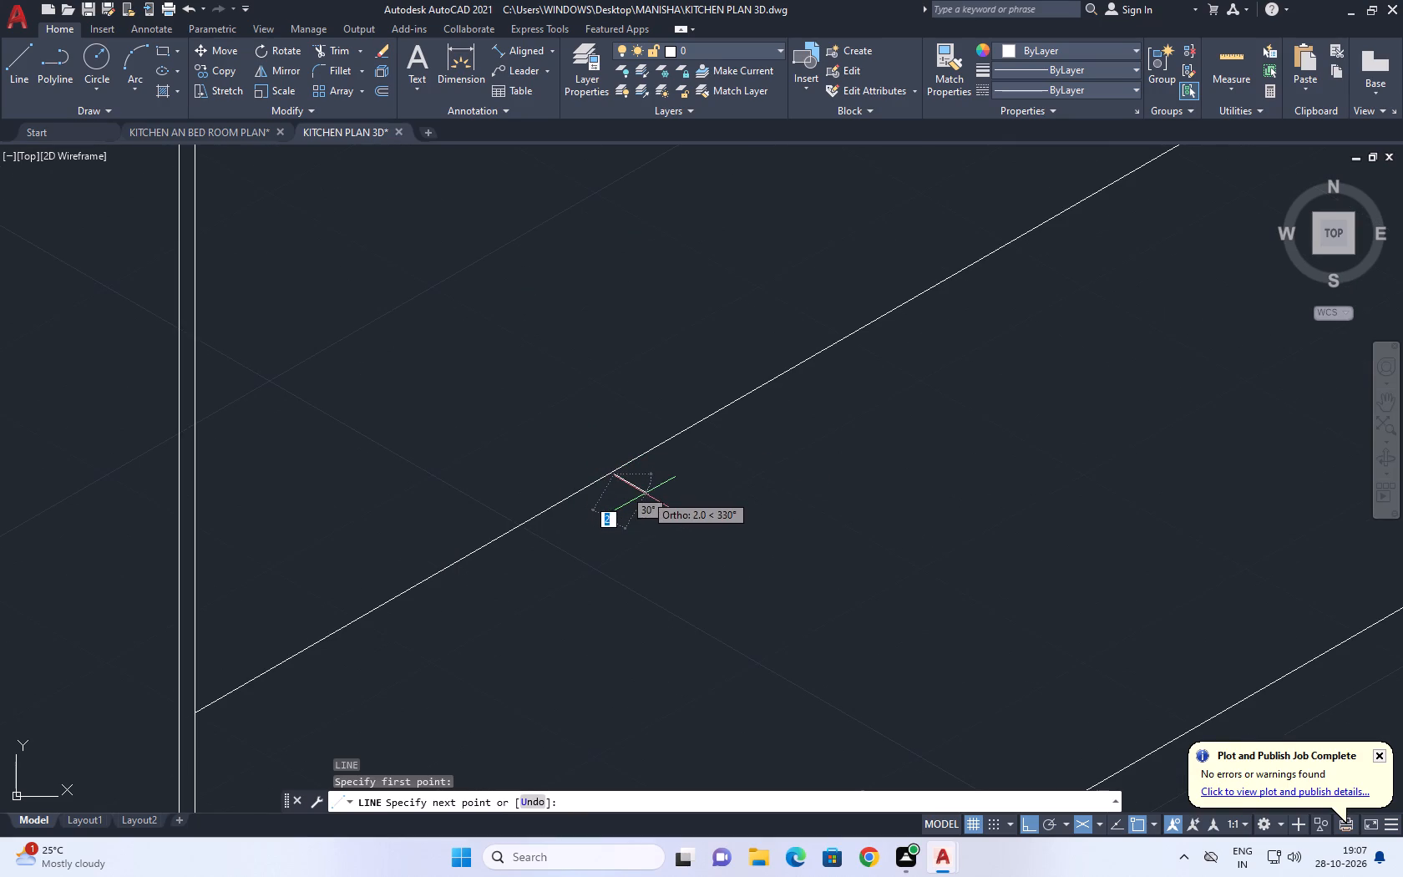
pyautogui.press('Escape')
# Draw a handle outline from the first bay's mid-height line: 1 unit out, 10 units along, and back across the line.
pyautogui.press('space')
pyautogui.click(608, 471)
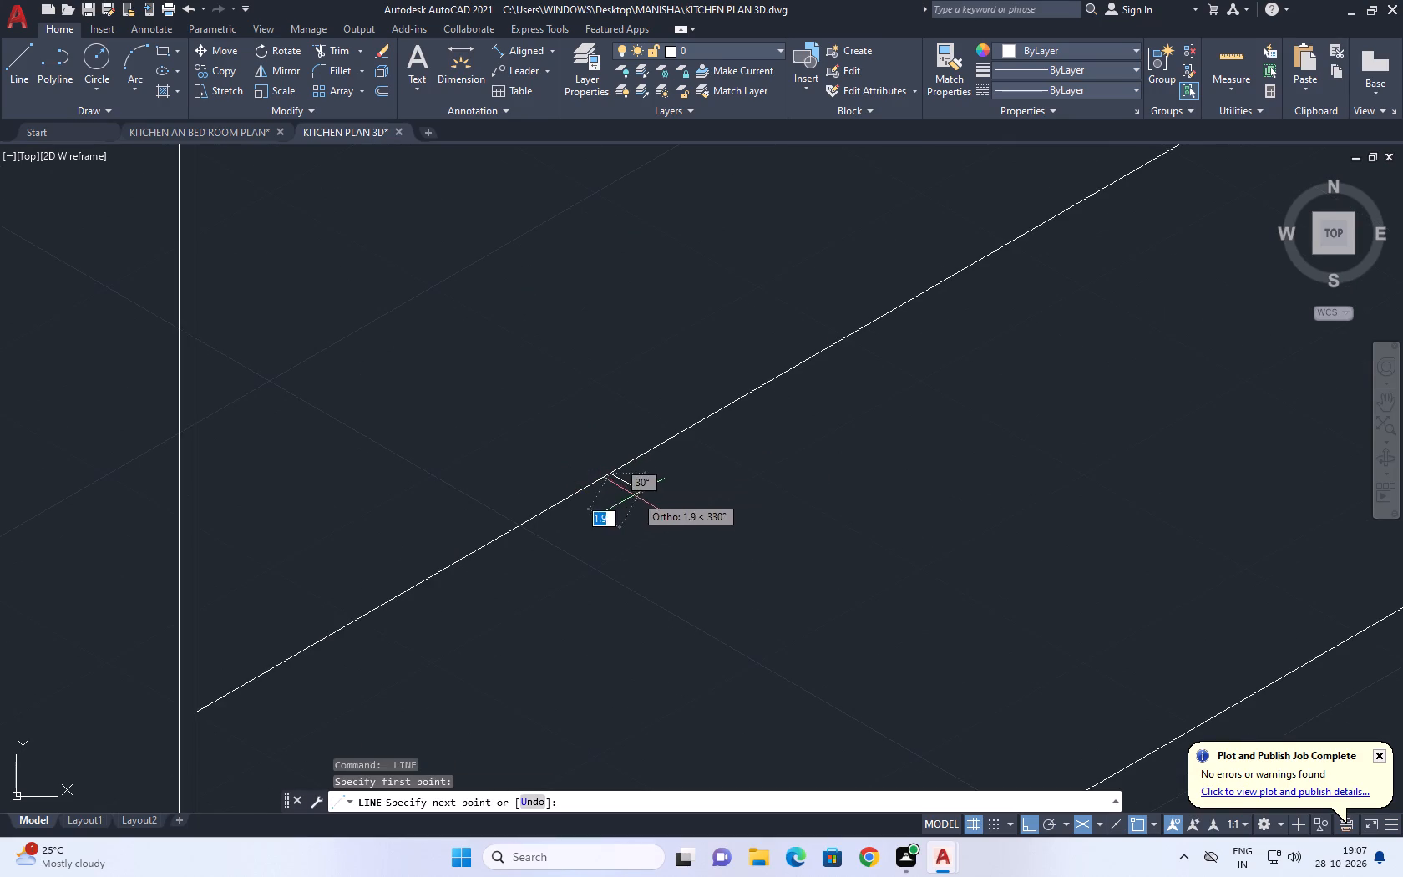
pyautogui.write('1')
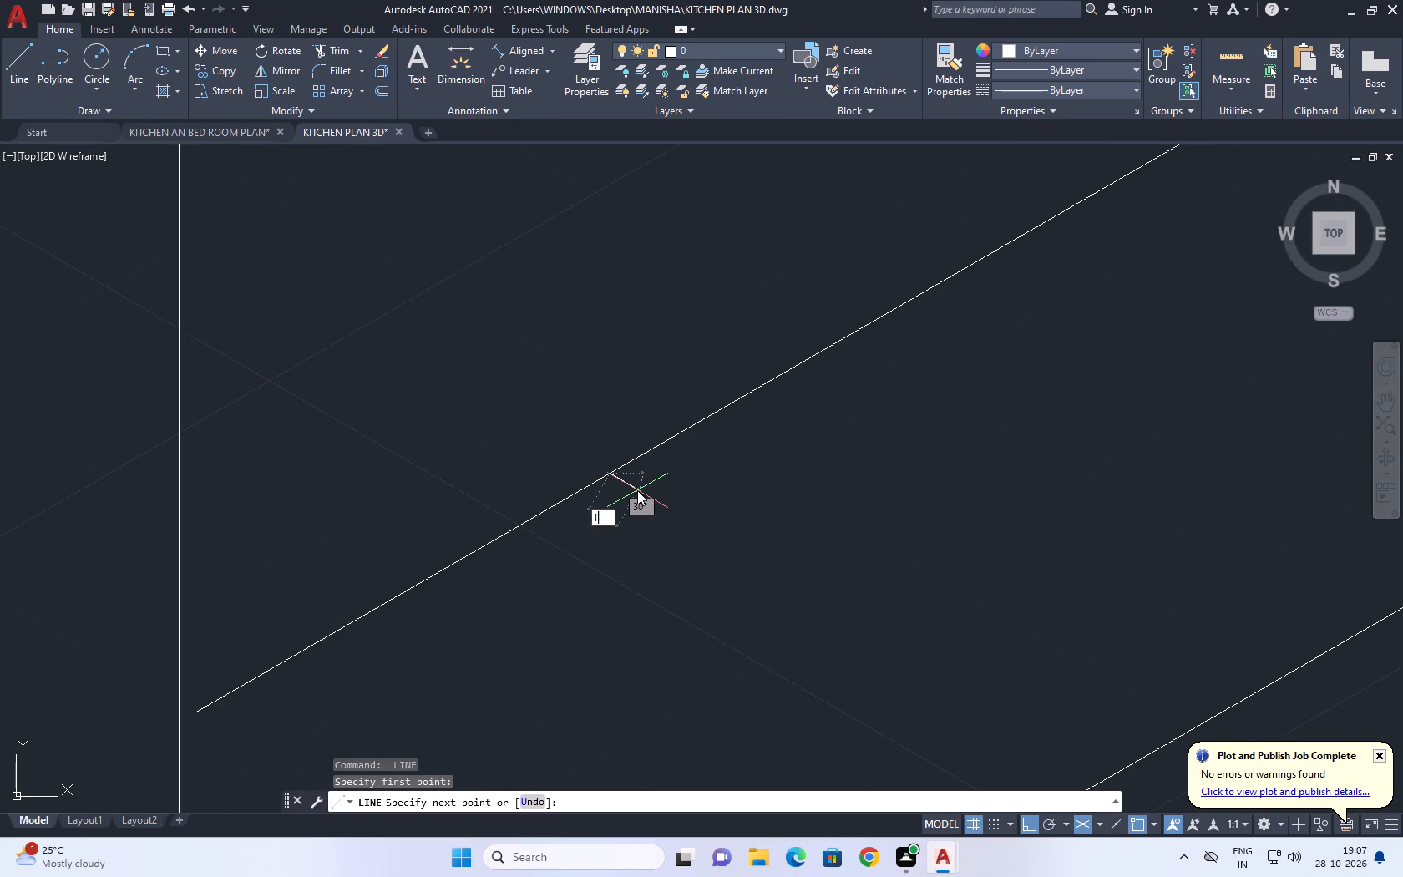
pyautogui.press('space')
pyautogui.scroll(-3, 790, 421)
pyautogui.moveTo(862, 387); pyautogui.dragTo(821, 457, button='middle')
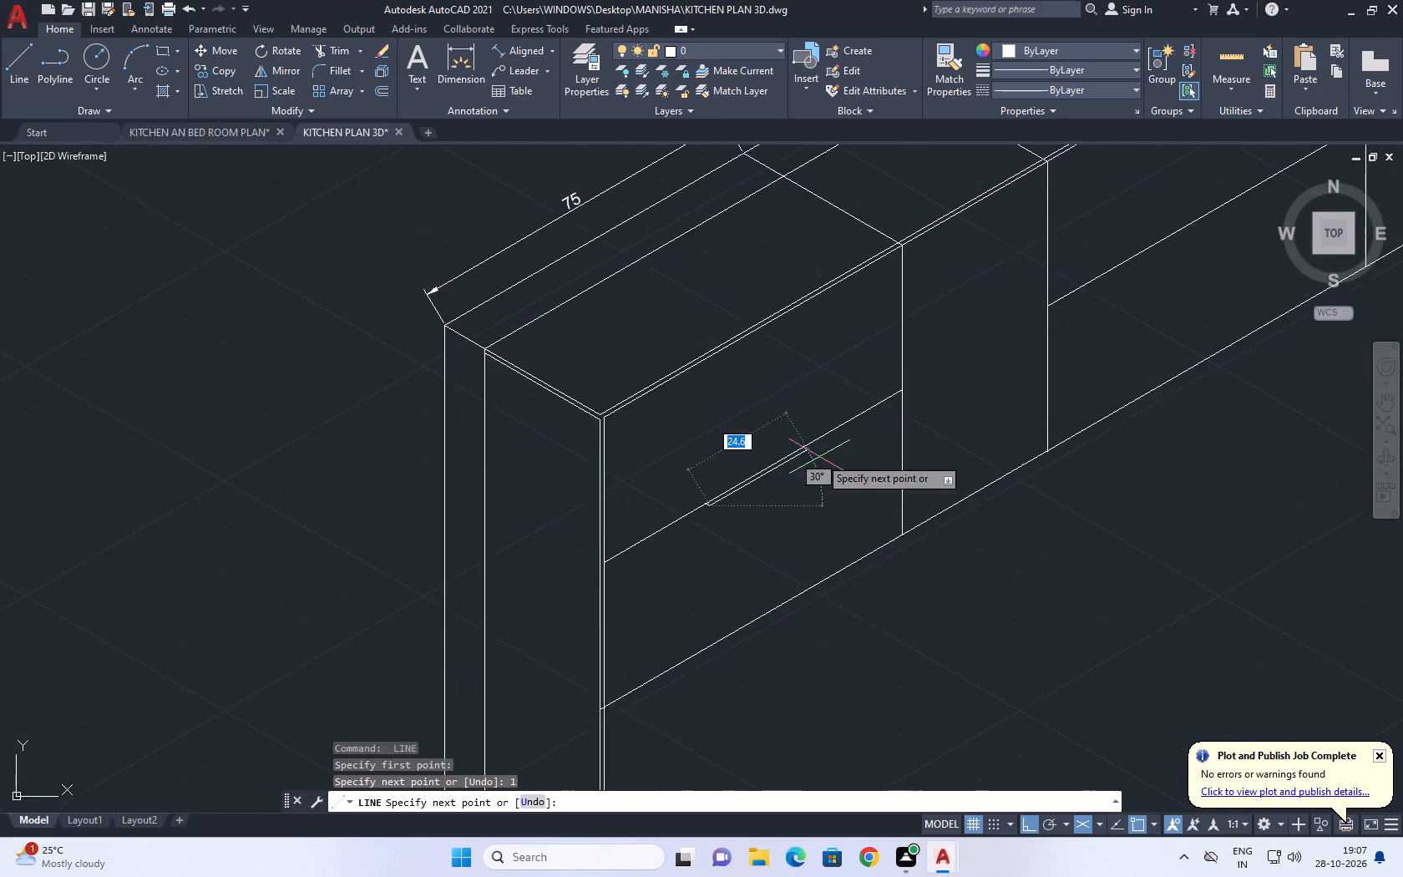
pyautogui.scroll(2, 818, 456)
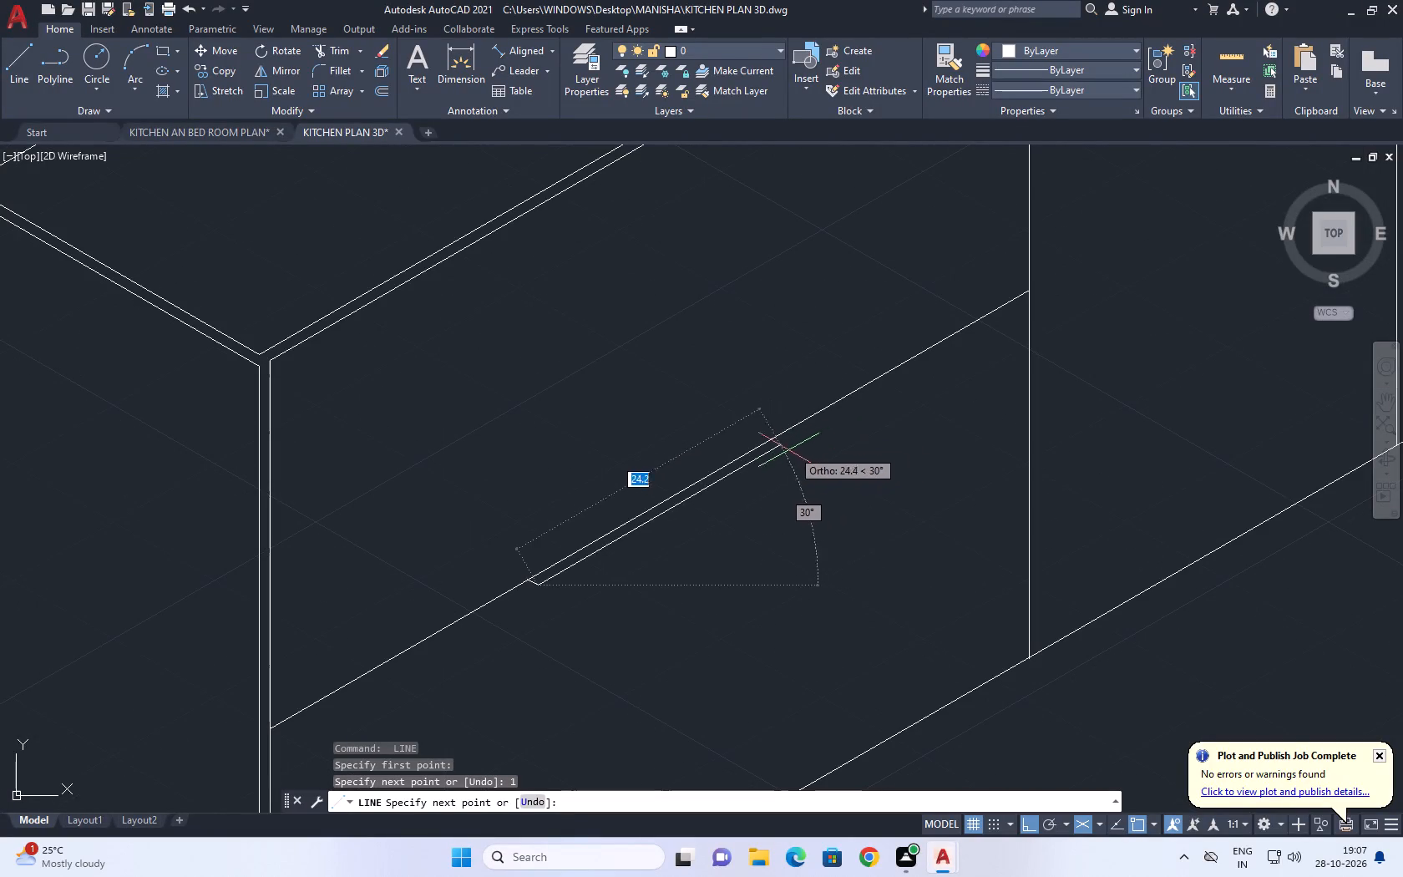
pyautogui.scroll(2, 717, 479)
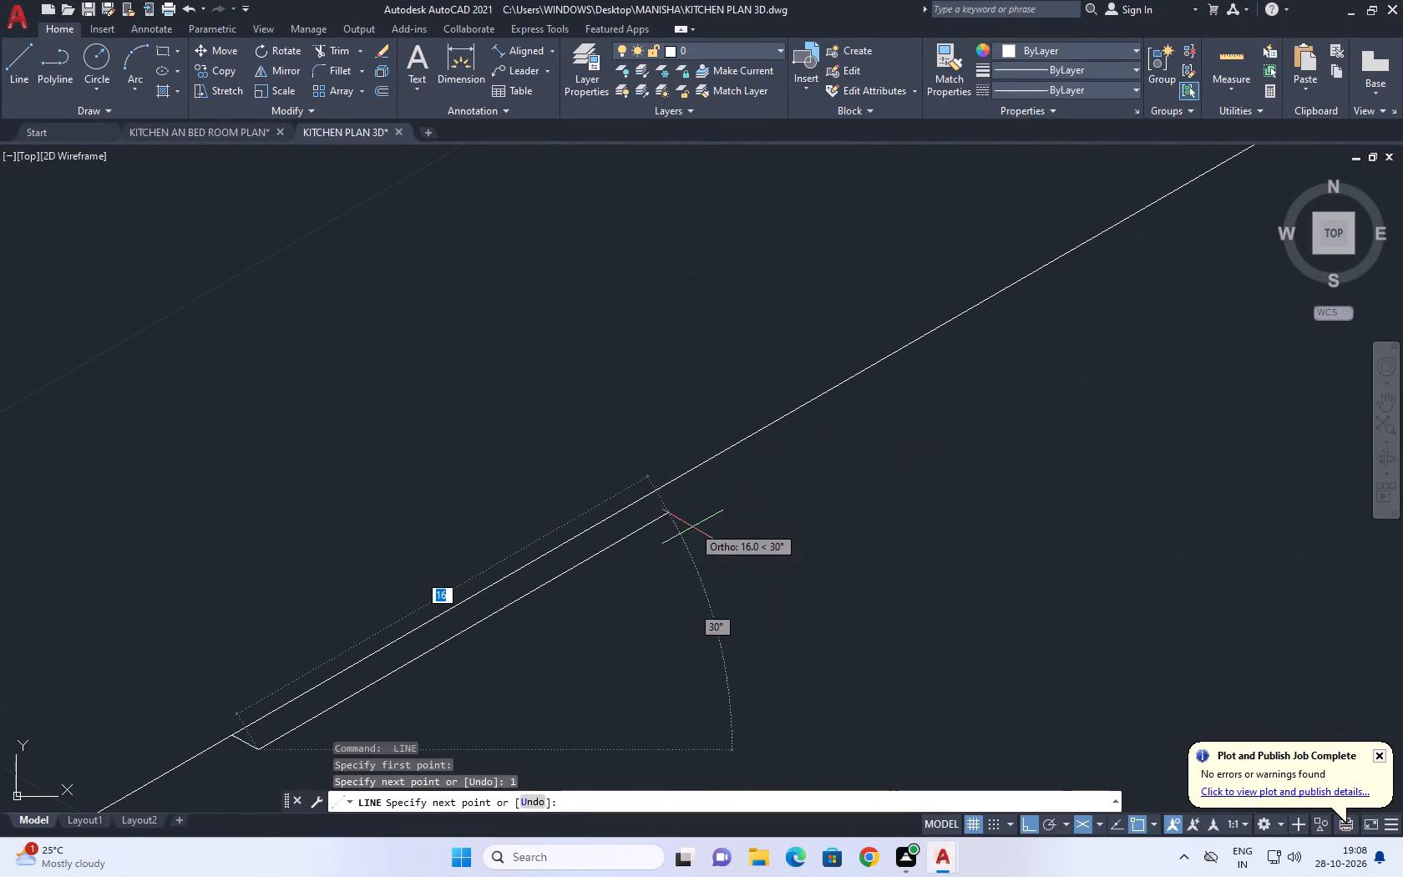
pyautogui.press('1')
pyautogui.press('0')
pyautogui.press('Return')
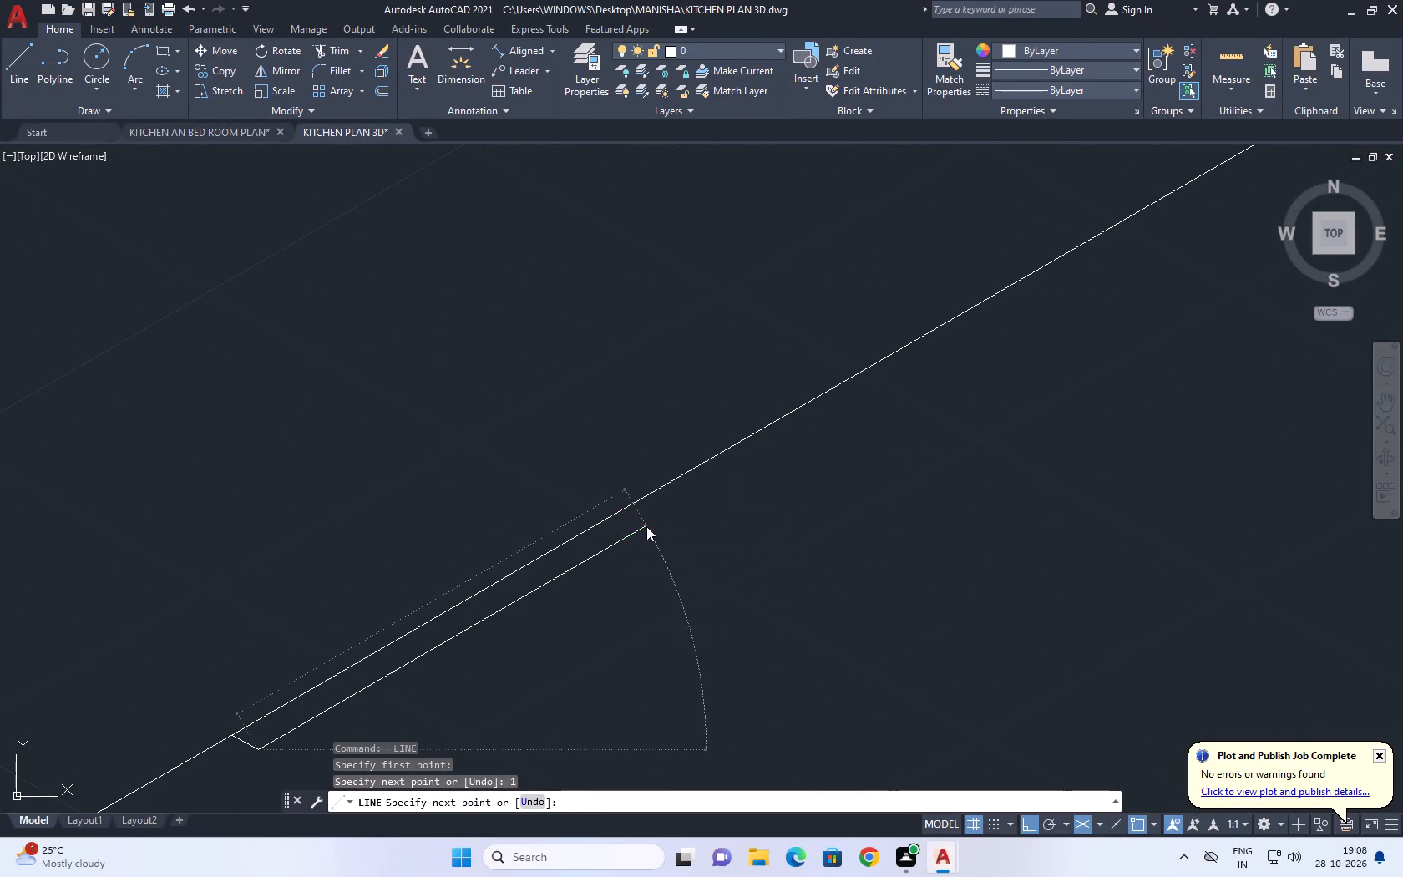
pyautogui.click(454, 499)
pyautogui.press('Escape')
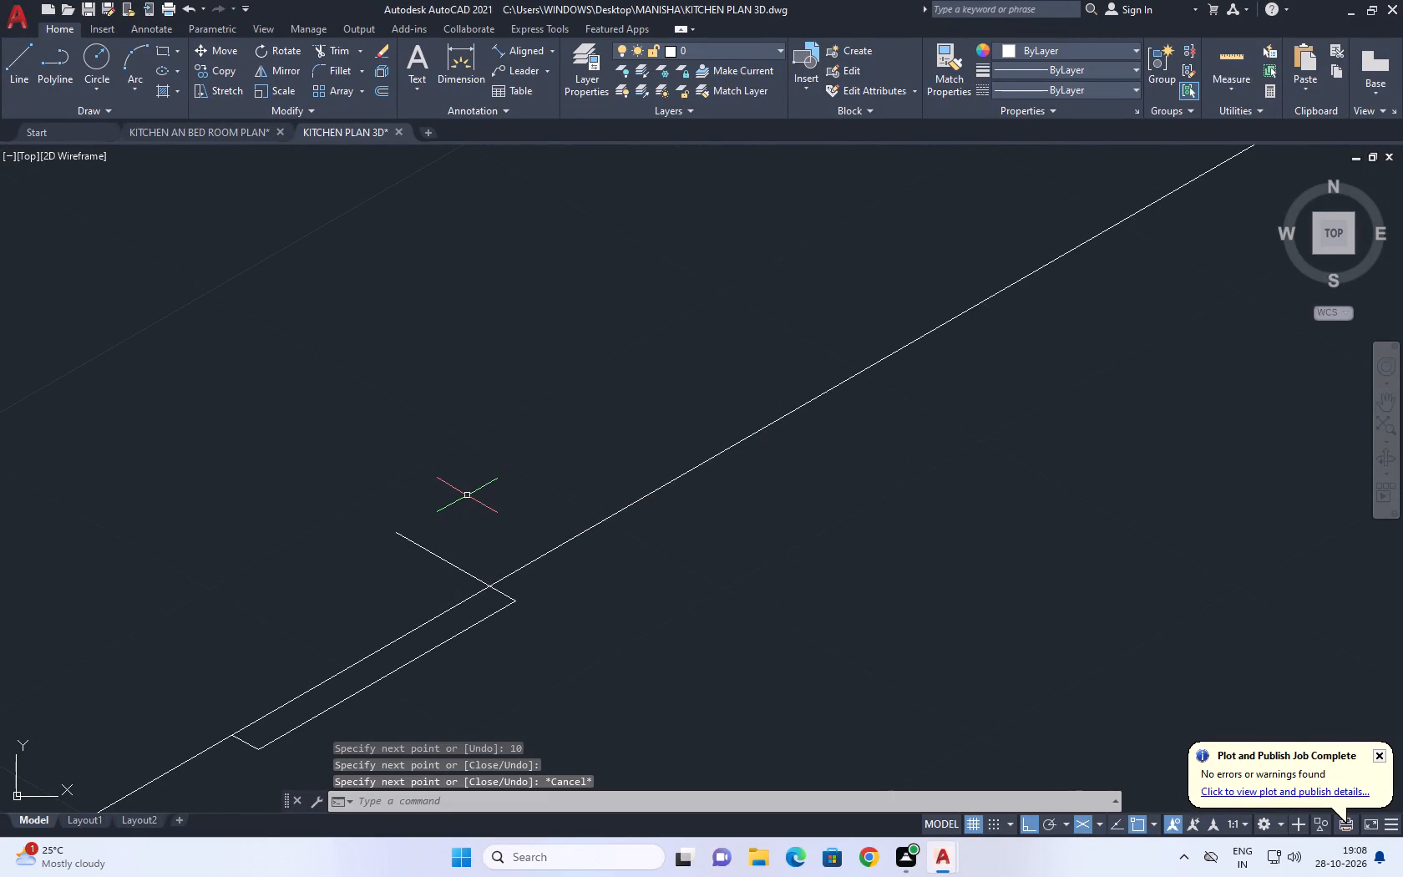
# Trim the handle's closing line where it overshoots the mid-height line.
pyautogui.write('TR')
pyautogui.press('space')
pyautogui.click(484, 522)
pyautogui.click(410, 563)
pyautogui.scroll(-6, 517, 515)
pyautogui.press('Escape')
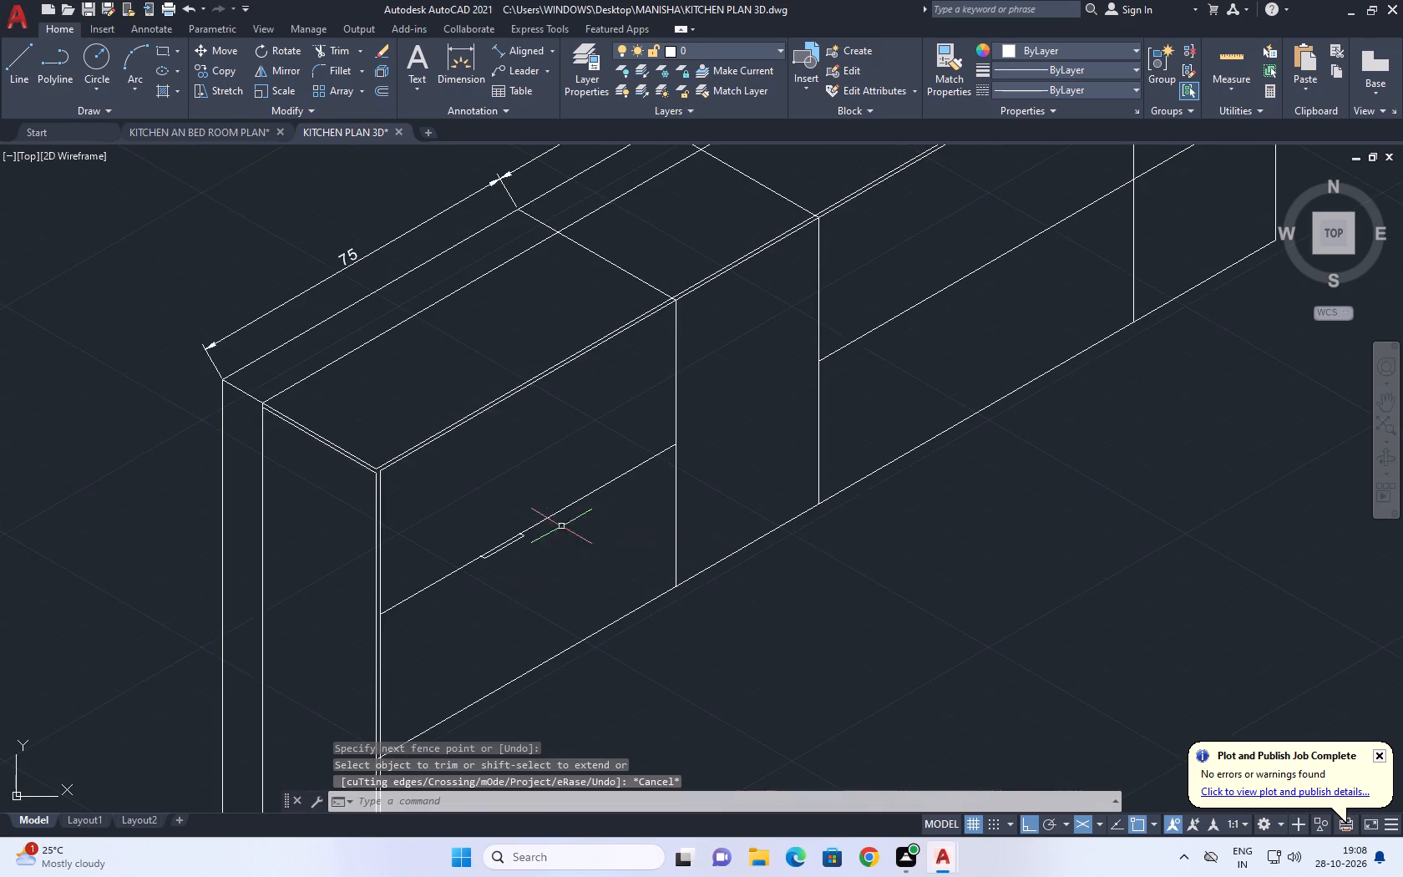
# Move the three handle lines along the mid-height line to centre them on its midpoint in the first bay.
pyautogui.scroll(3, 472, 549)
pyautogui.click(456, 480)
pyautogui.click(783, 618)
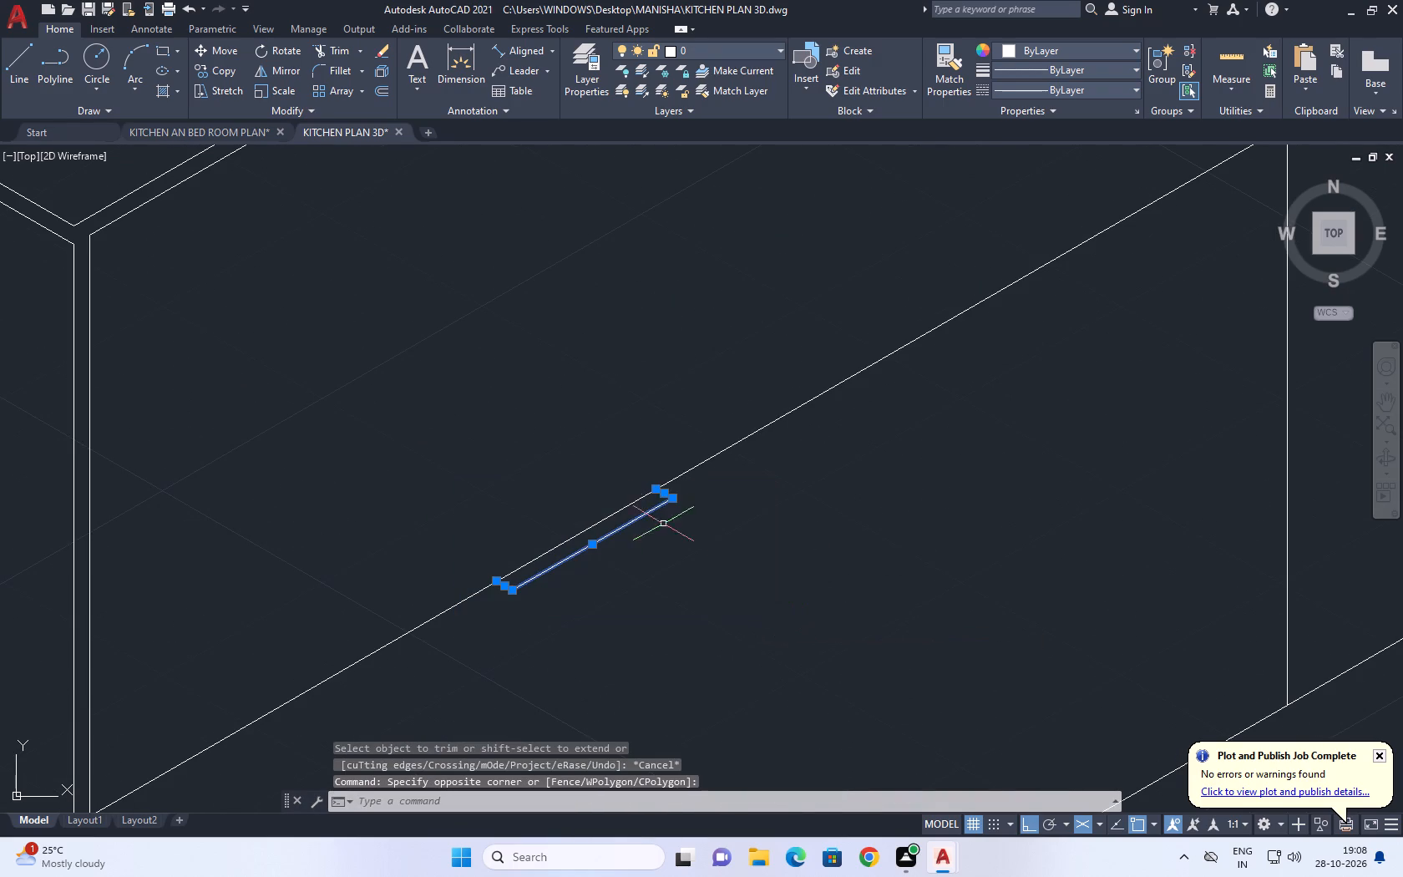
pyautogui.write('M')
pyautogui.press('space')
pyautogui.click(575, 537)
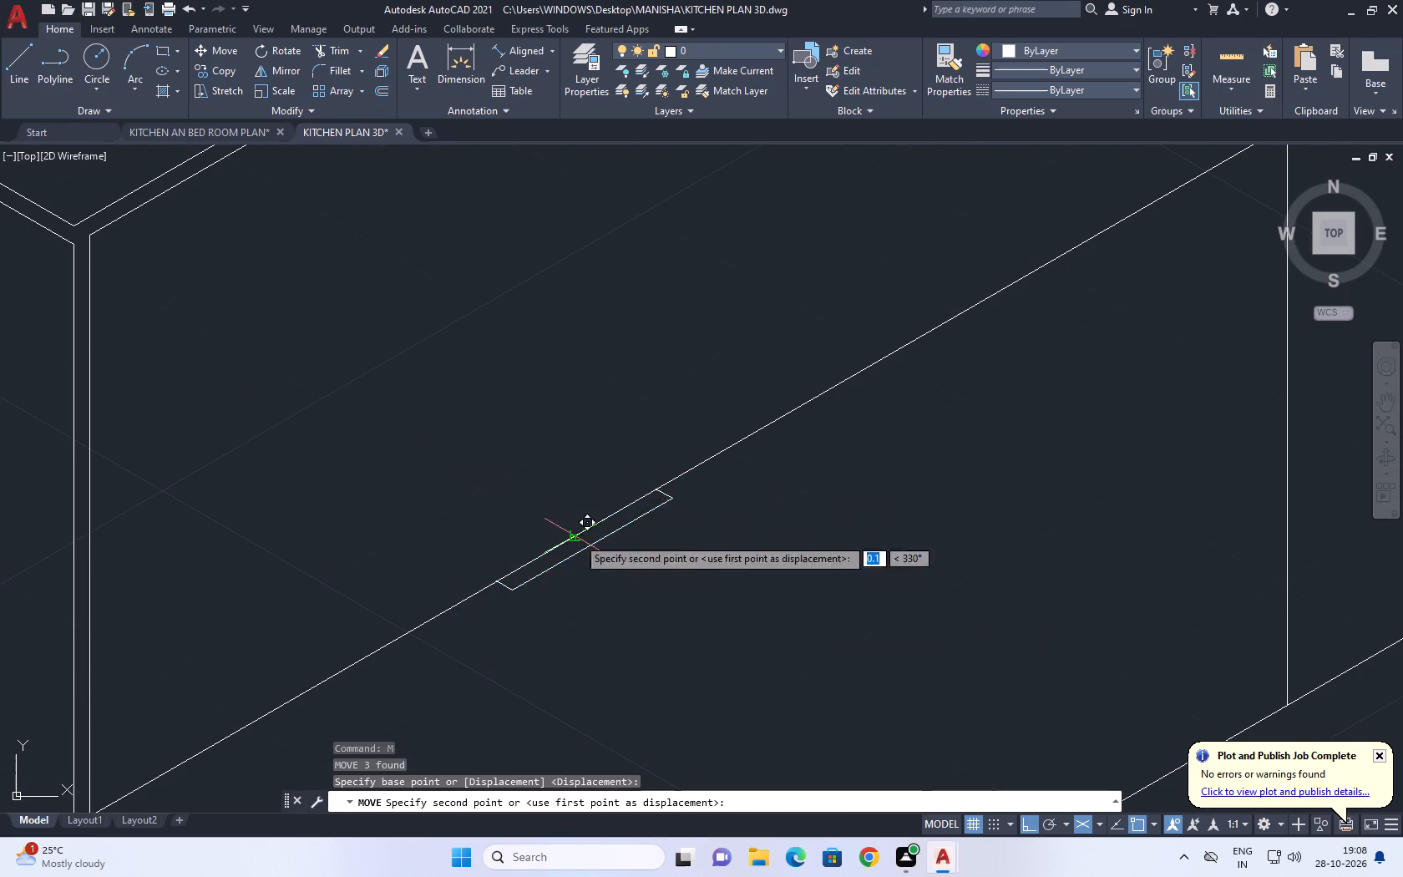
pyautogui.click(691, 468)
# Copy the handle vertically down from the mid-height line onto the lower front line, using the right isoplane.
pyautogui.scroll(-3, 749, 443)
pyautogui.moveTo(880, 359); pyautogui.dragTo(782, 393, button='middle')
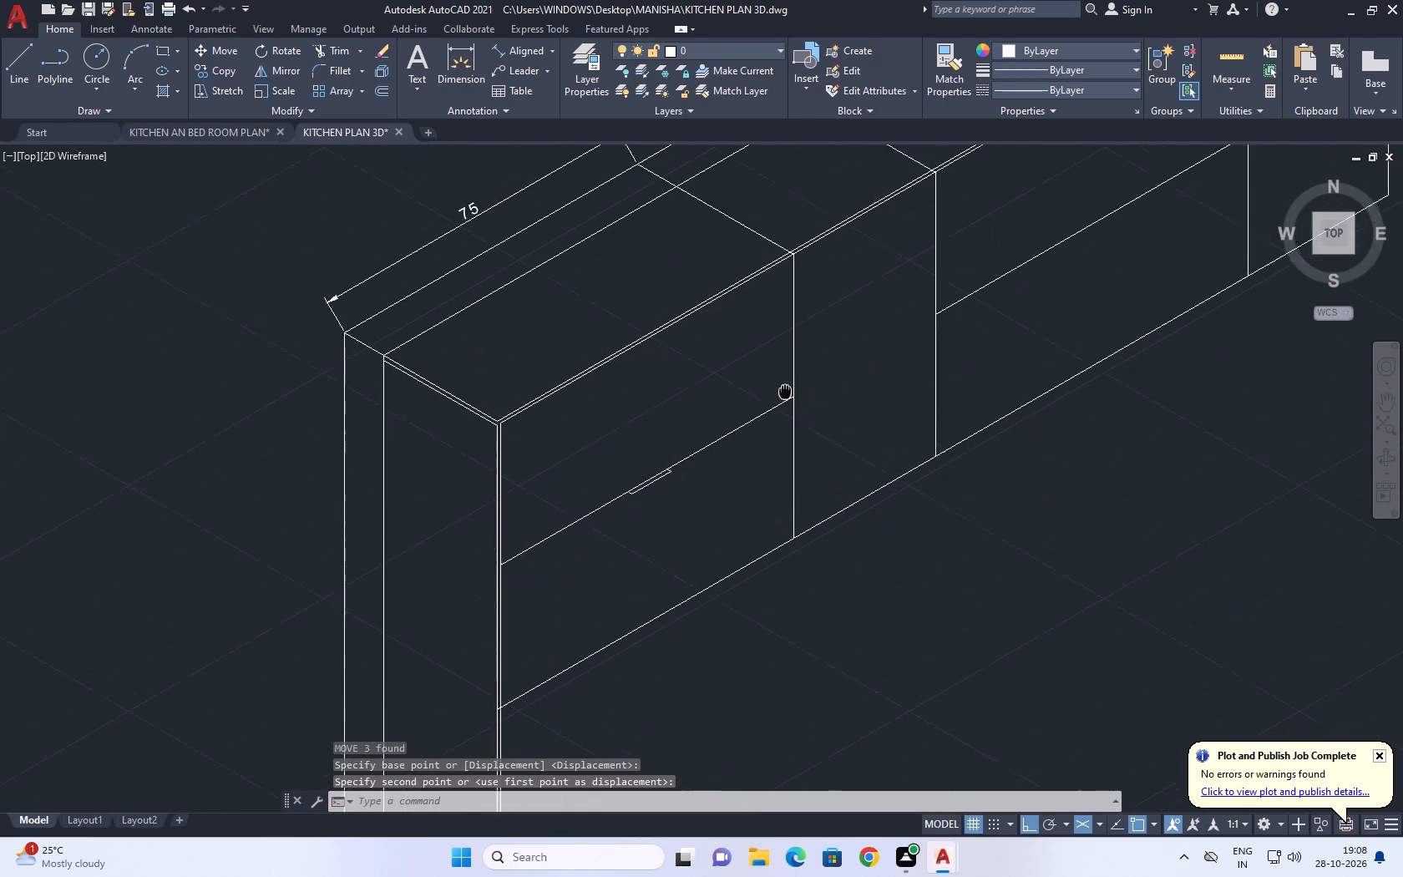
pyautogui.moveTo(782, 393); pyautogui.dragTo(615, 424, button='middle')
pyautogui.click(411, 485)
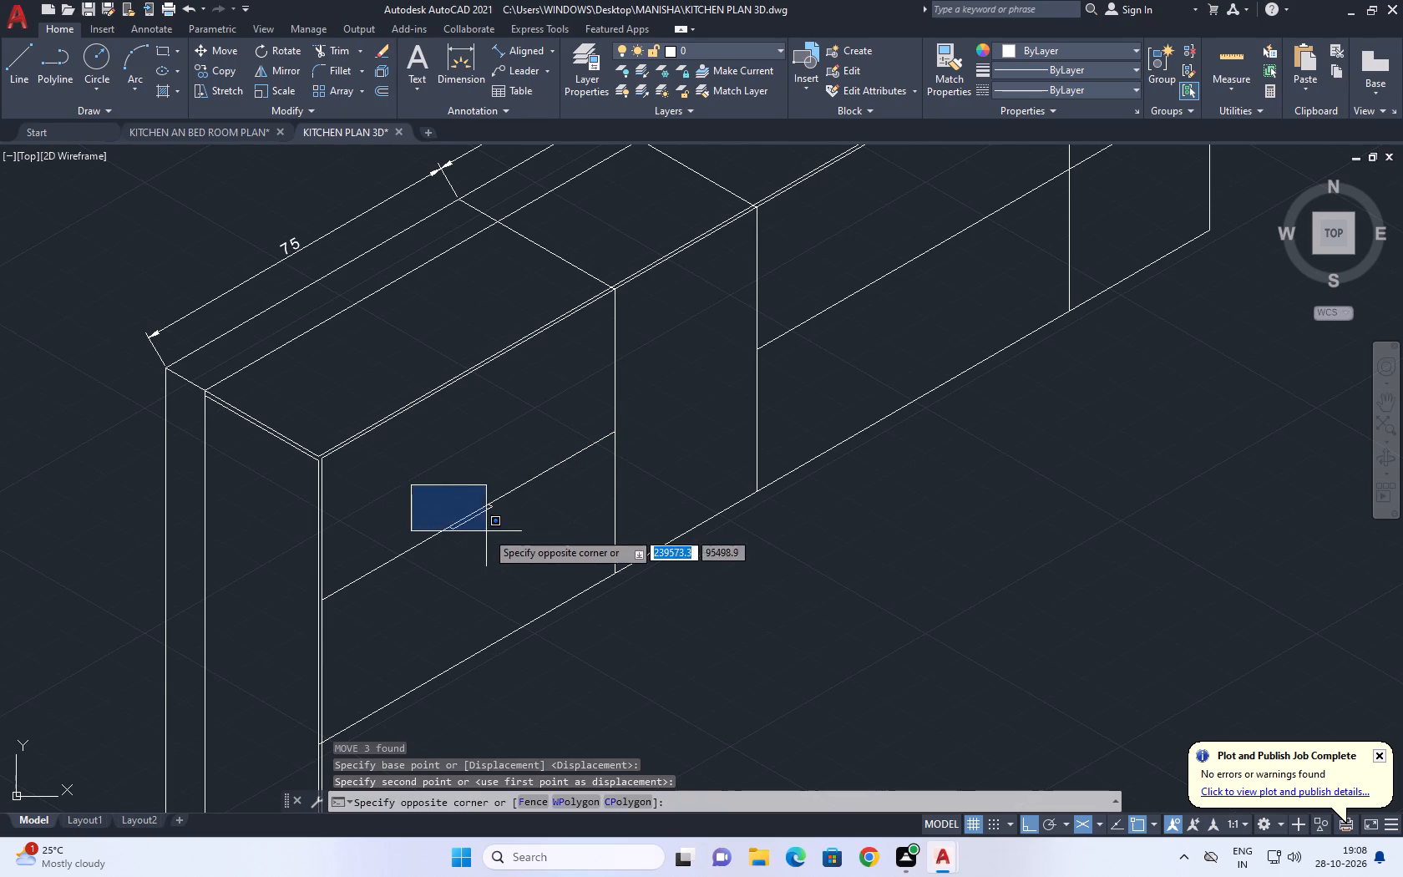
pyautogui.click(524, 550)
pyautogui.moveTo(489, 515); pyautogui.dragTo(580, 351, button='middle')
pyautogui.scroll(-1, 561, 400)
pyautogui.press('c')
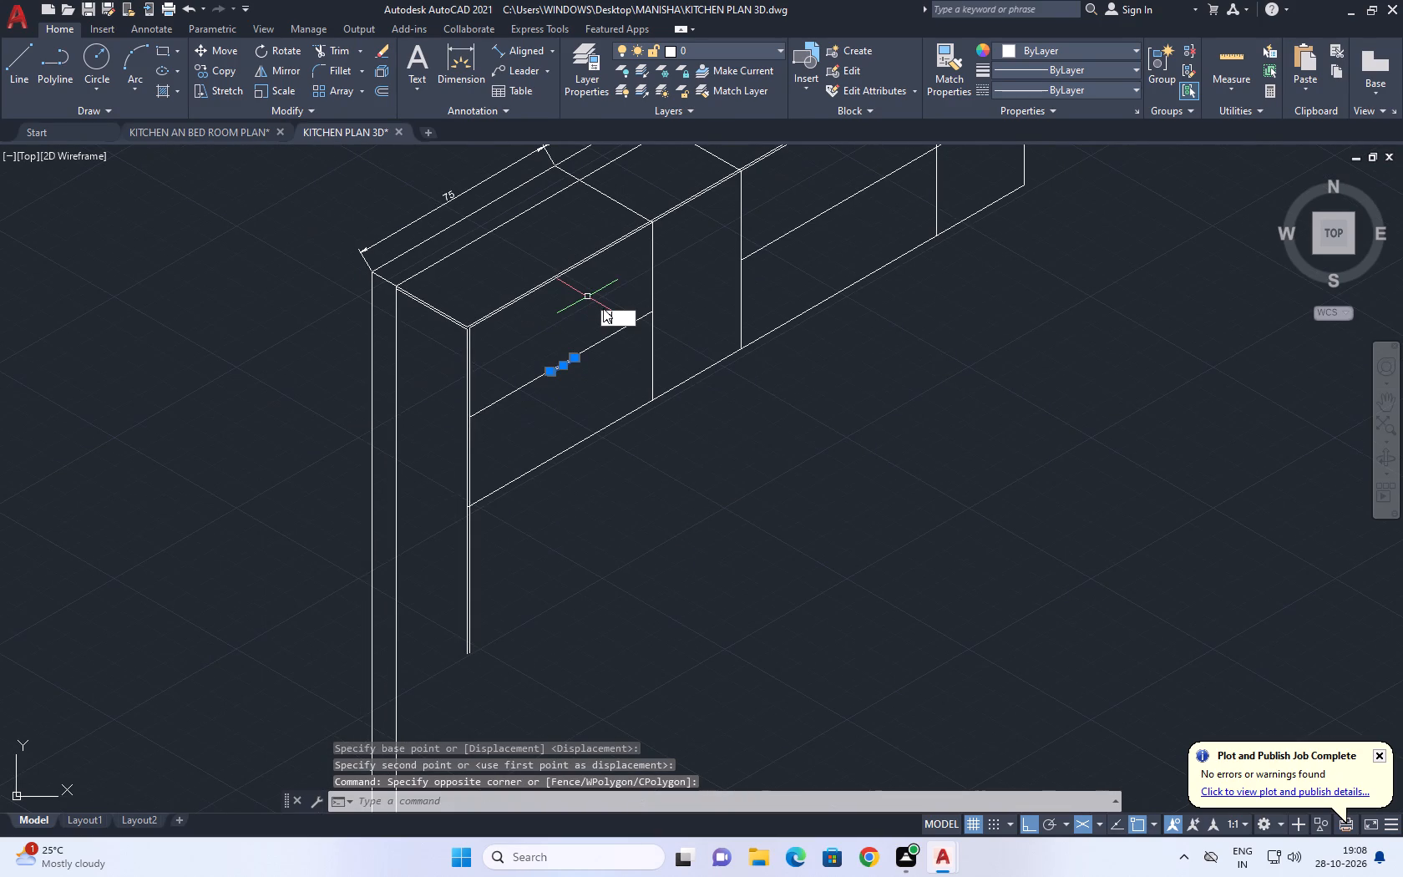
pyautogui.press('o')
pyautogui.press('space')
pyautogui.scroll(3, 594, 391)
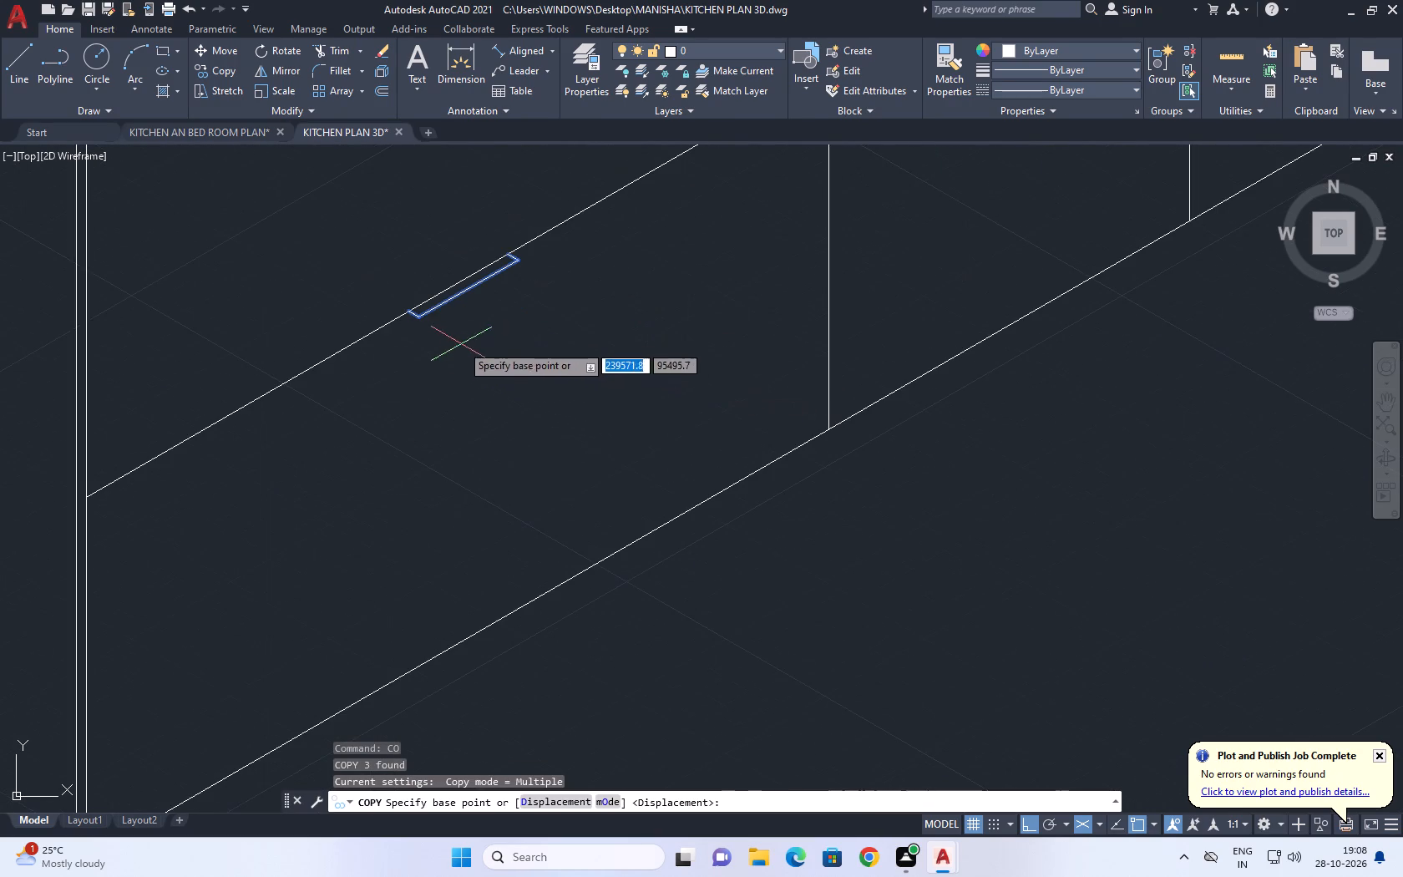
pyautogui.click(411, 312)
pyautogui.scroll(-1, 412, 312)
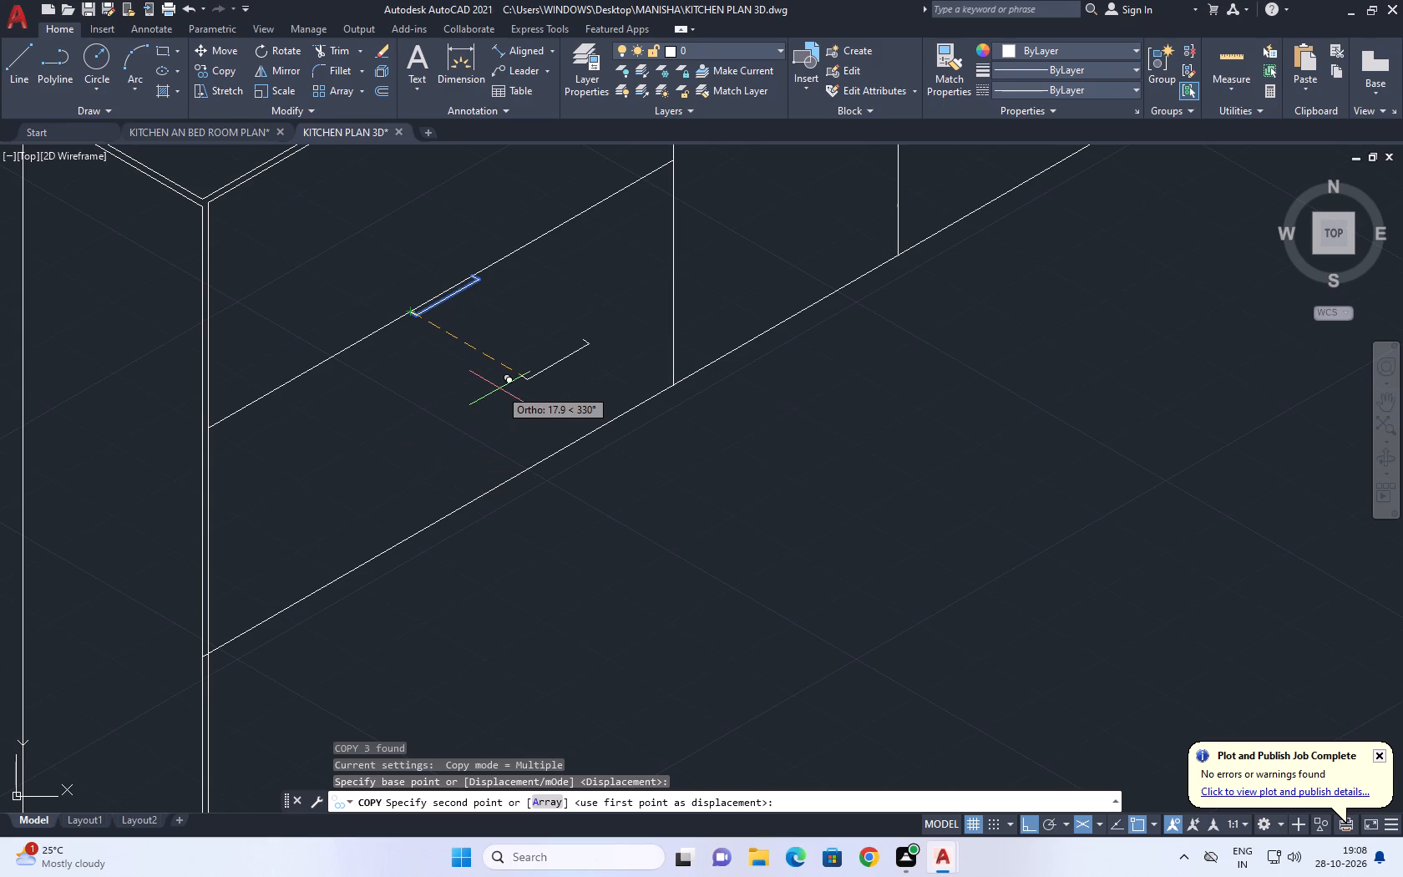
pyautogui.press('F5')
pyautogui.scroll(2, 409, 524)
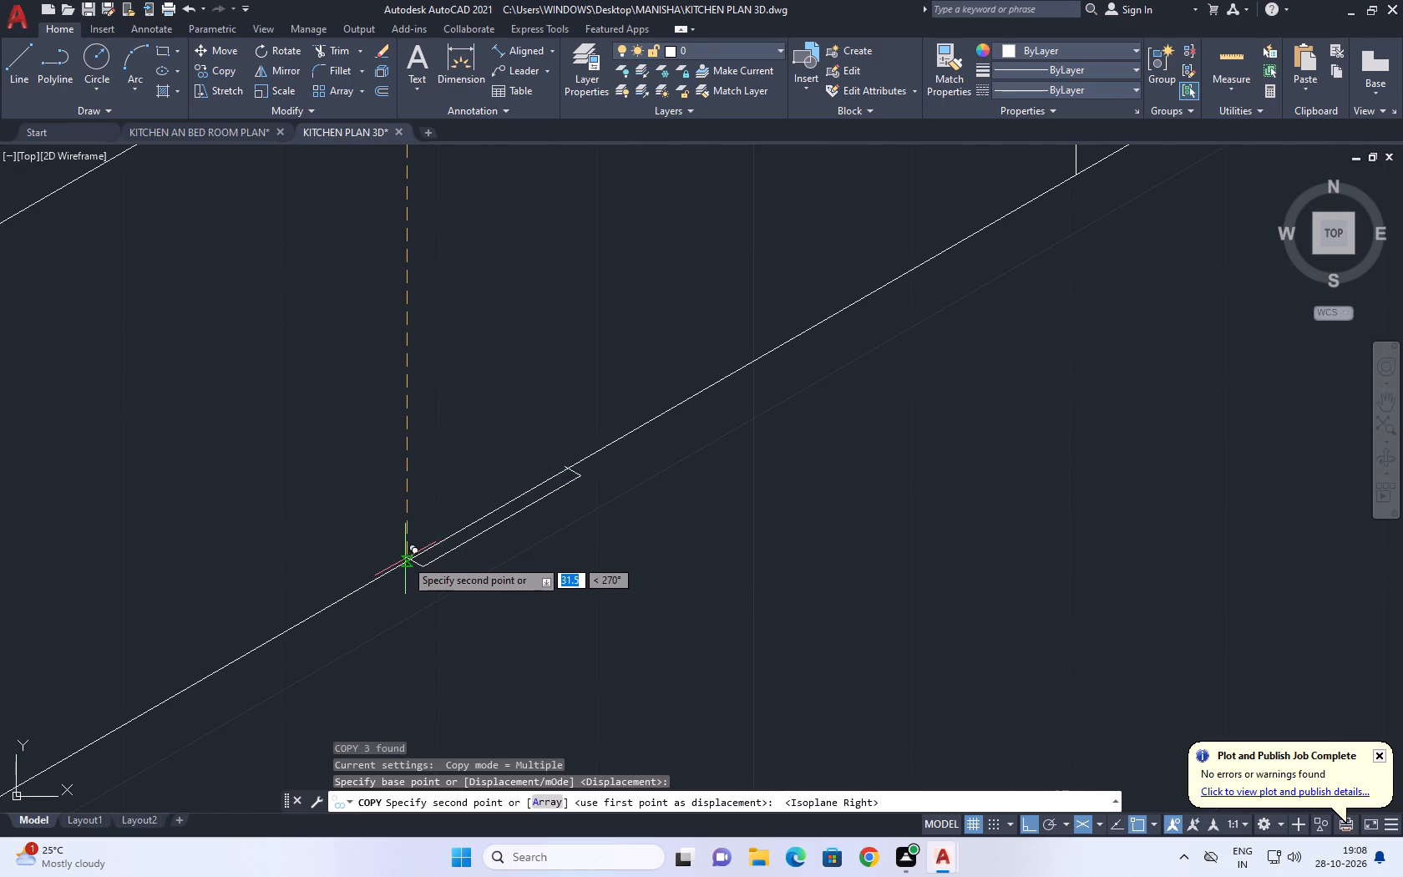
pyautogui.click(405, 562)
pyautogui.press('Escape')
# Draw a closed upright handle outline, 10 units tall and 1 unit wide, low in the second bay beside the divider shared with the third bay.
pyautogui.scroll(3, 381, 562)
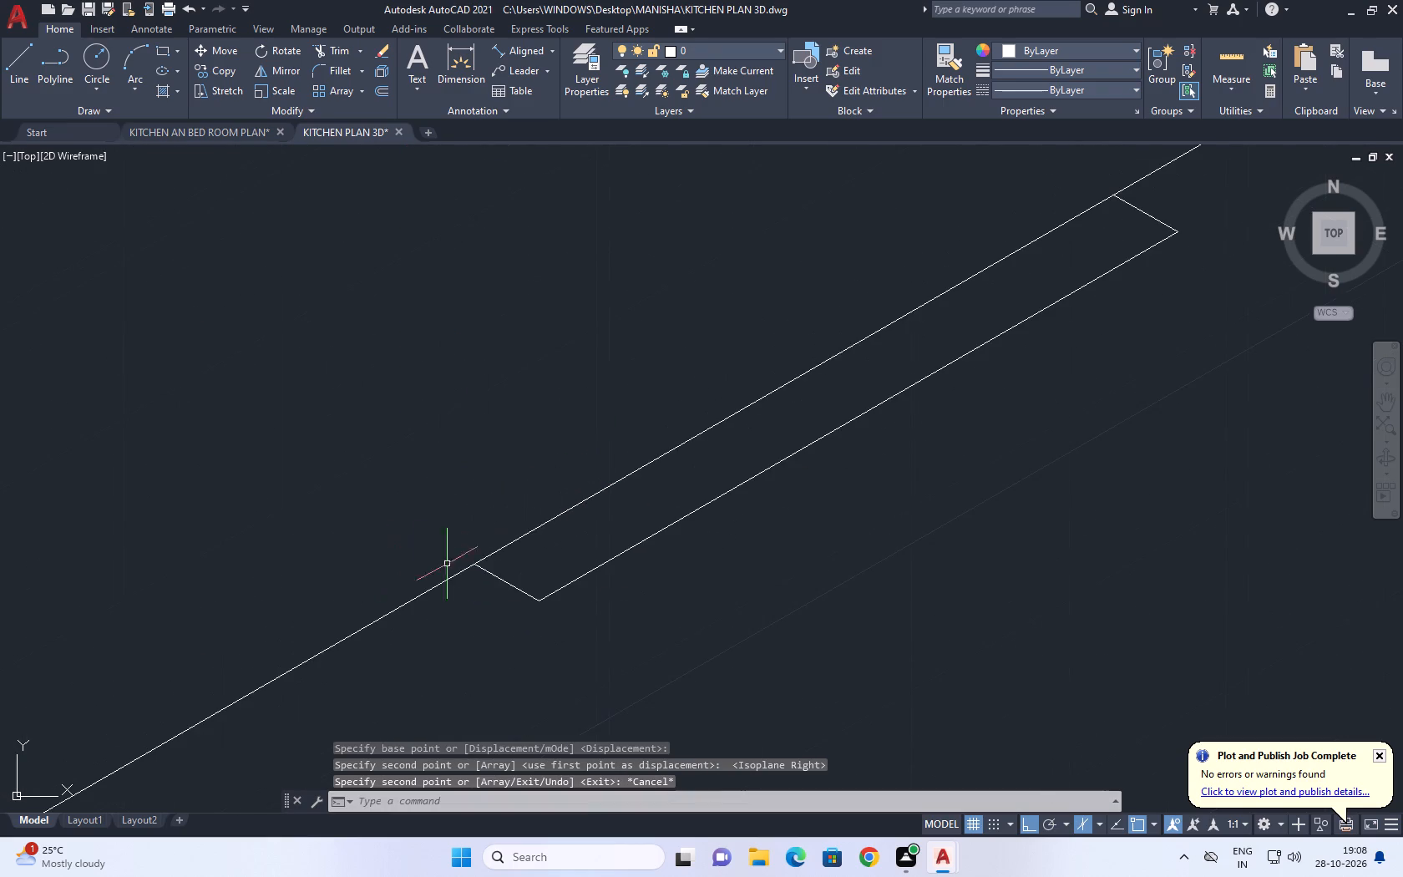
pyautogui.moveTo(493, 564); pyautogui.dragTo(459, 537, button='middle')
pyautogui.scroll(-7, 459, 537)
pyautogui.scroll(1, 542, 472)
pyautogui.moveTo(686, 356); pyautogui.dragTo(686, 357, button='middle')
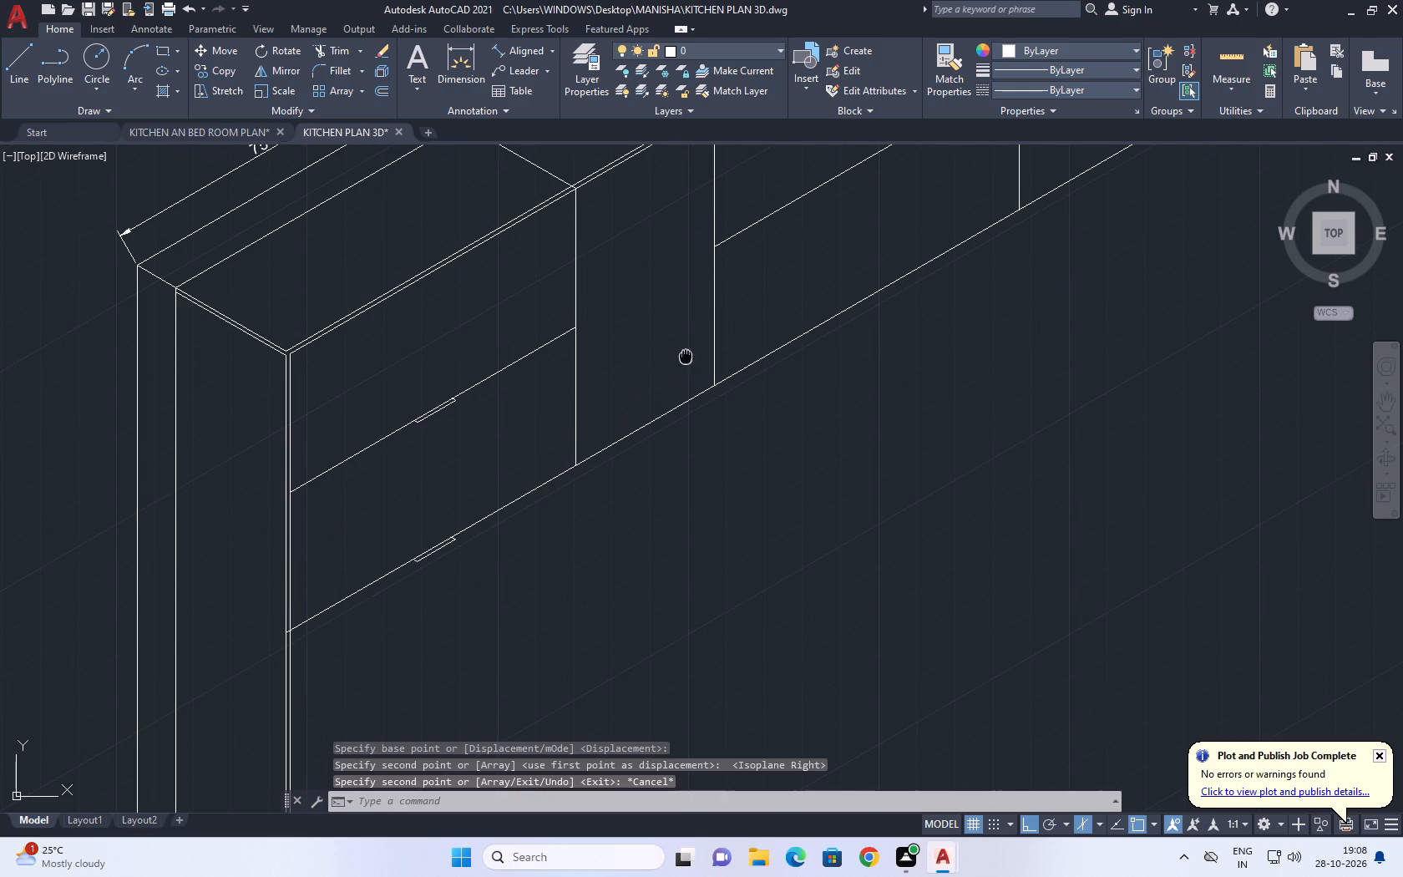
pyautogui.moveTo(686, 357); pyautogui.dragTo(638, 340, button='middle')
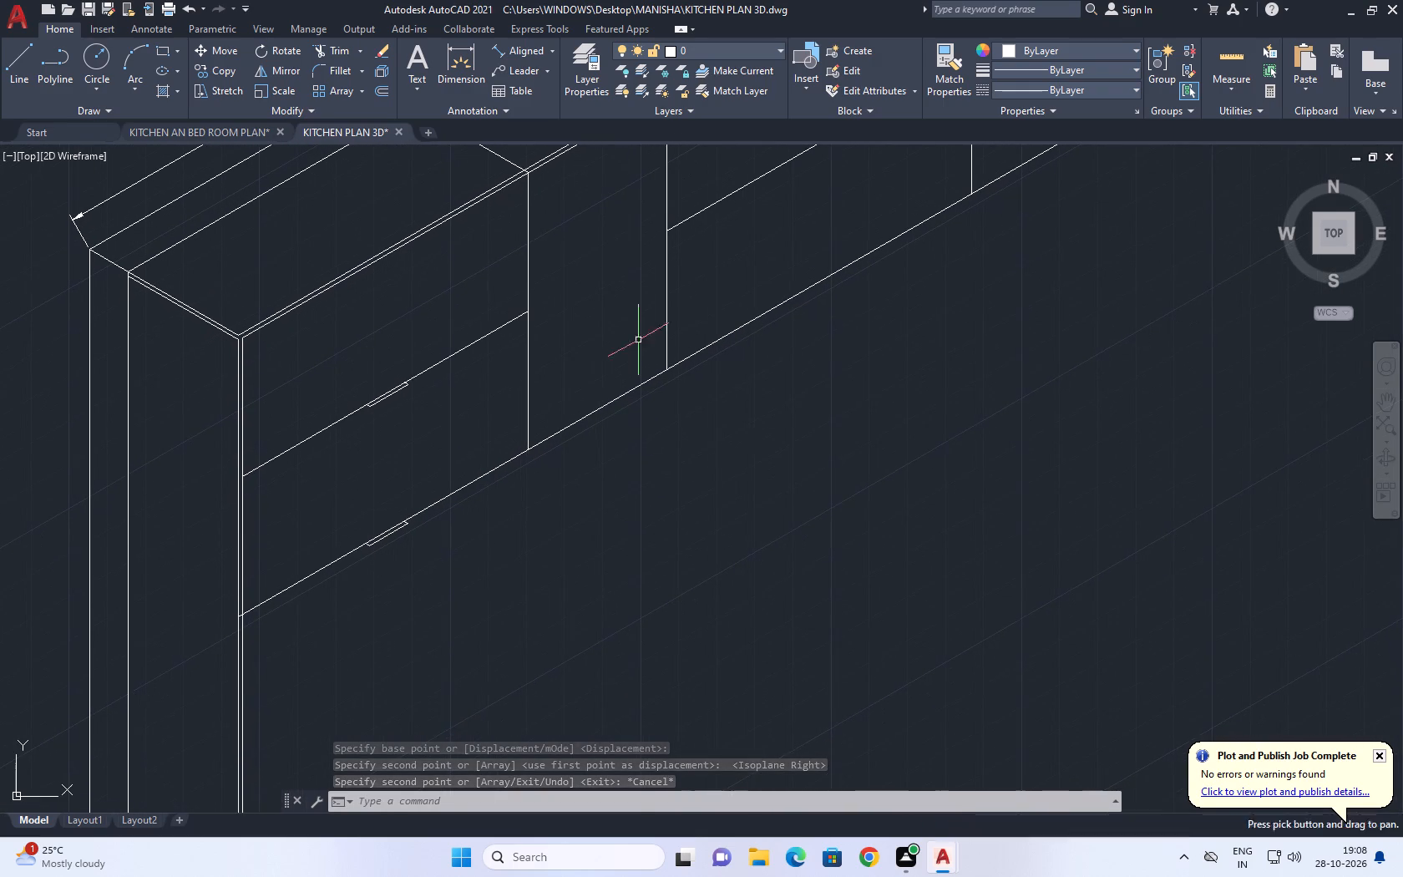
pyautogui.moveTo(746, 337); pyautogui.dragTo(735, 433, button='middle')
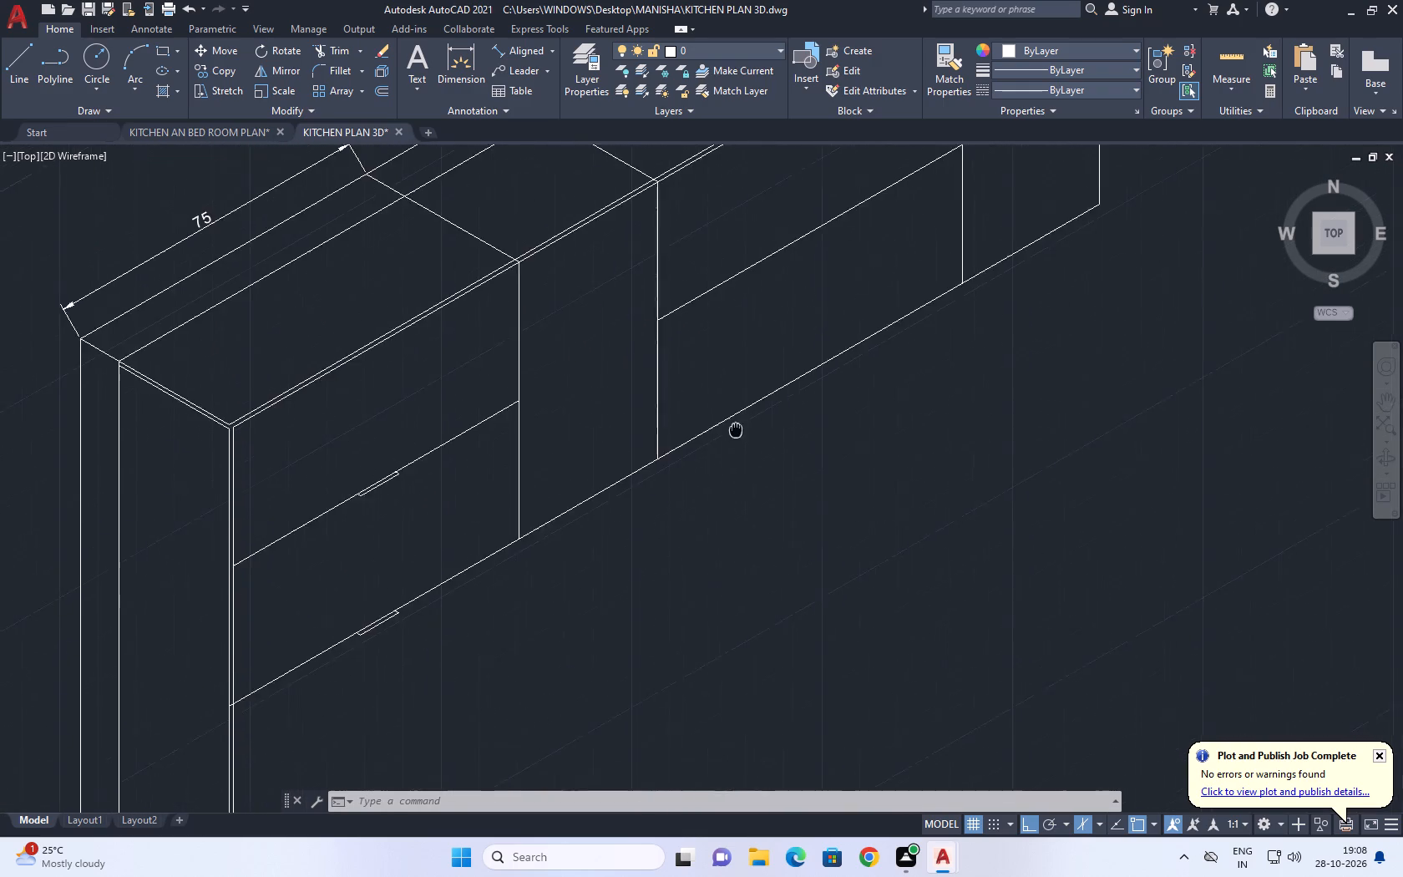
pyautogui.moveTo(735, 433); pyautogui.dragTo(585, 485, button='middle')
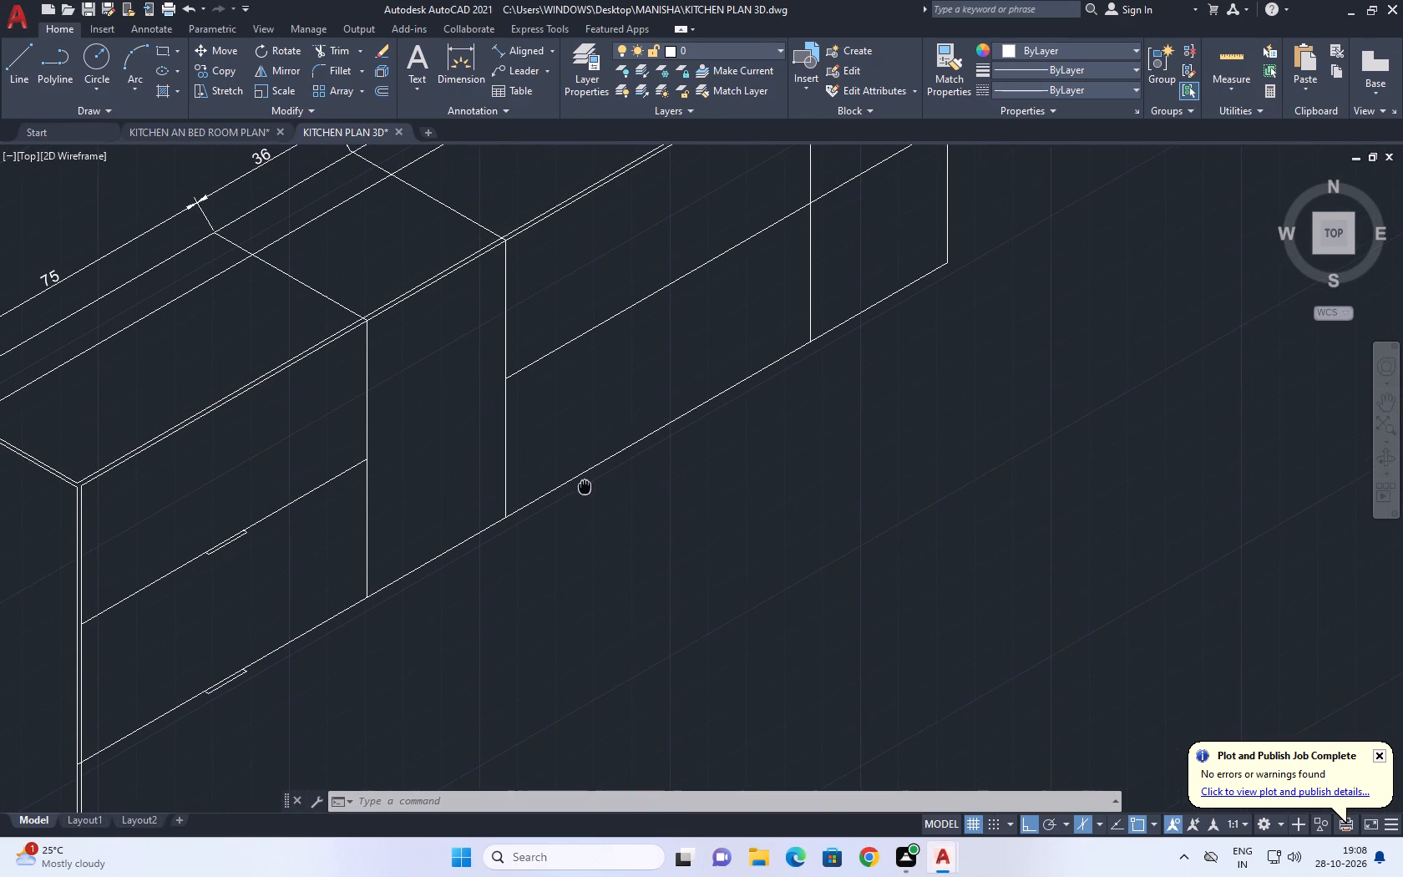
pyautogui.moveTo(585, 485); pyautogui.dragTo(585, 478, button='middle')
pyautogui.middleClick(544, 496)
pyautogui.write('L')
pyautogui.press('space')
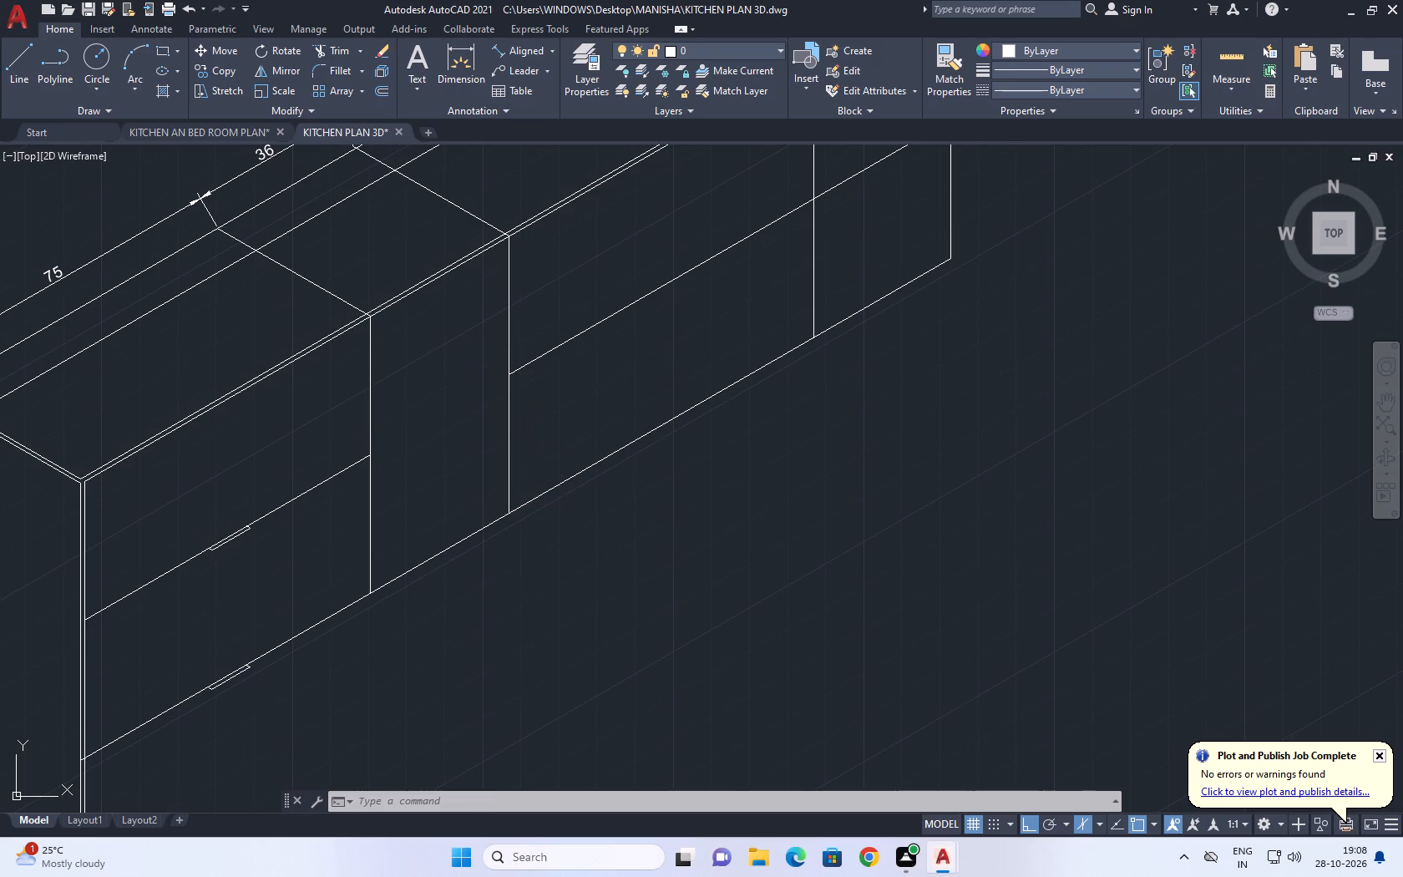
pyautogui.scroll(2, 501, 496)
pyautogui.click(504, 530)
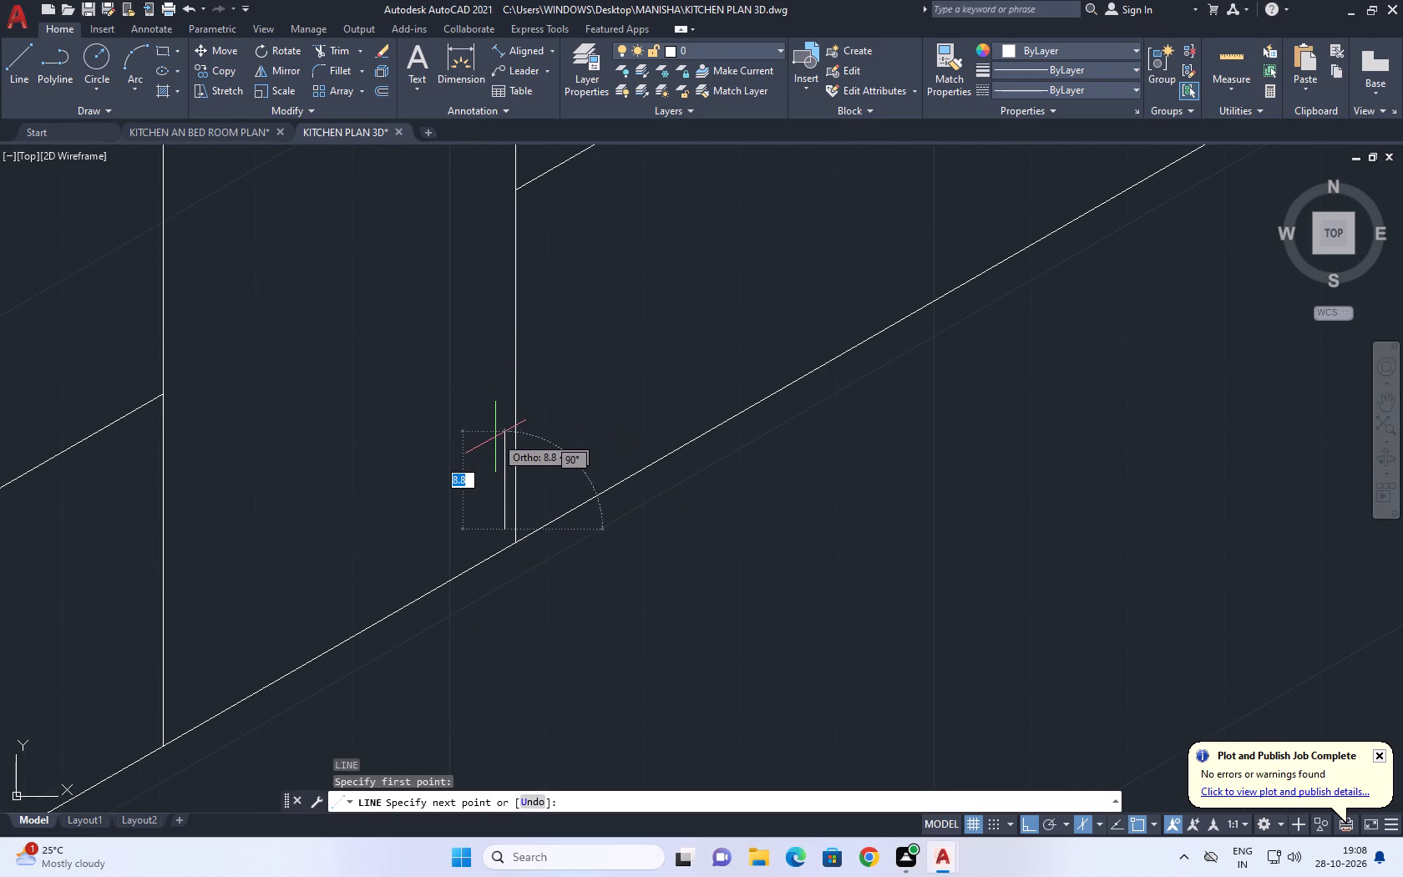
pyautogui.write('10')
pyautogui.press('space')
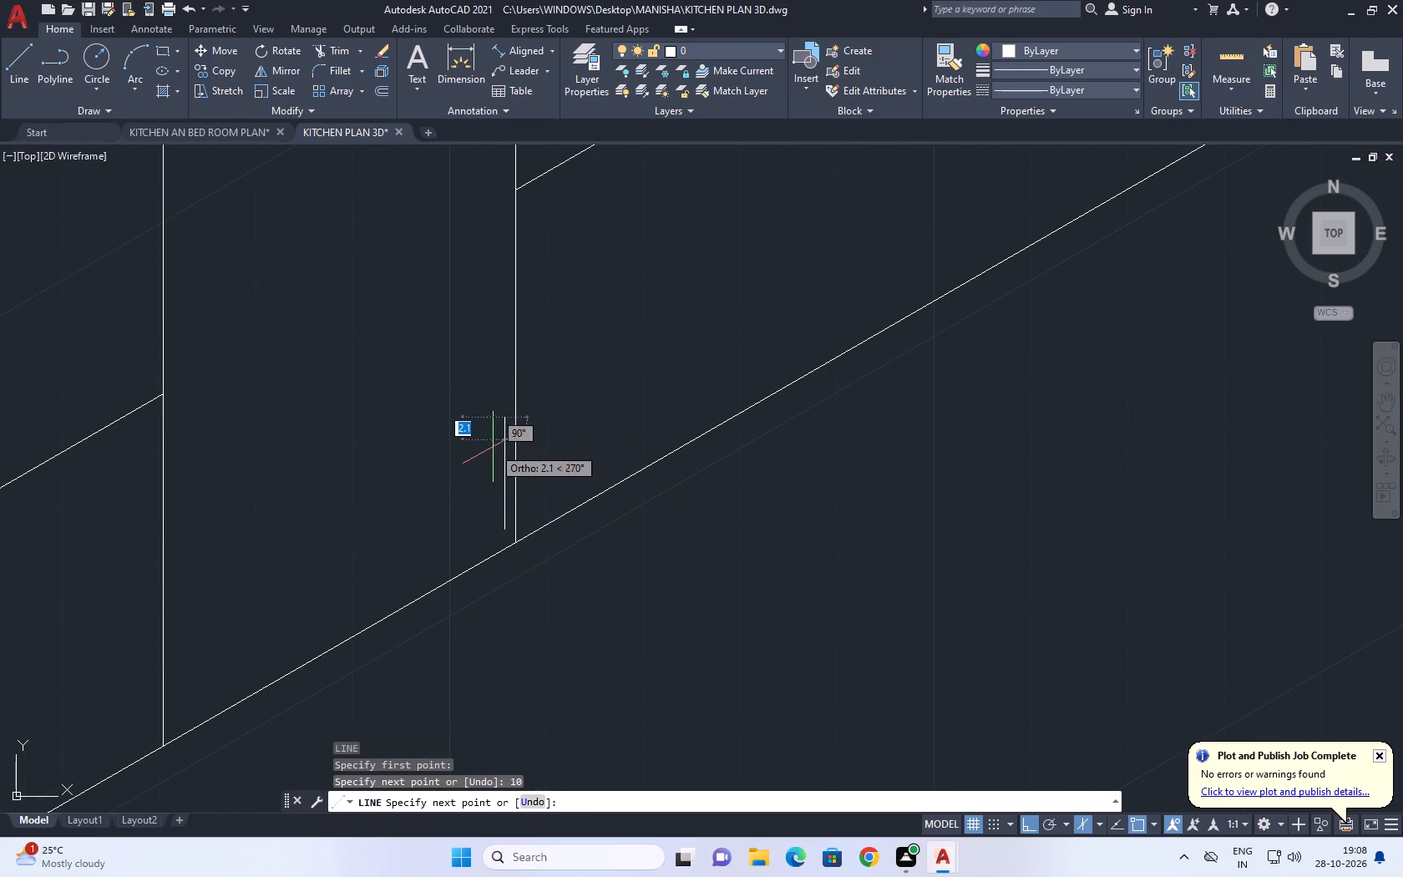
pyautogui.press('1')
pyautogui.press('space')
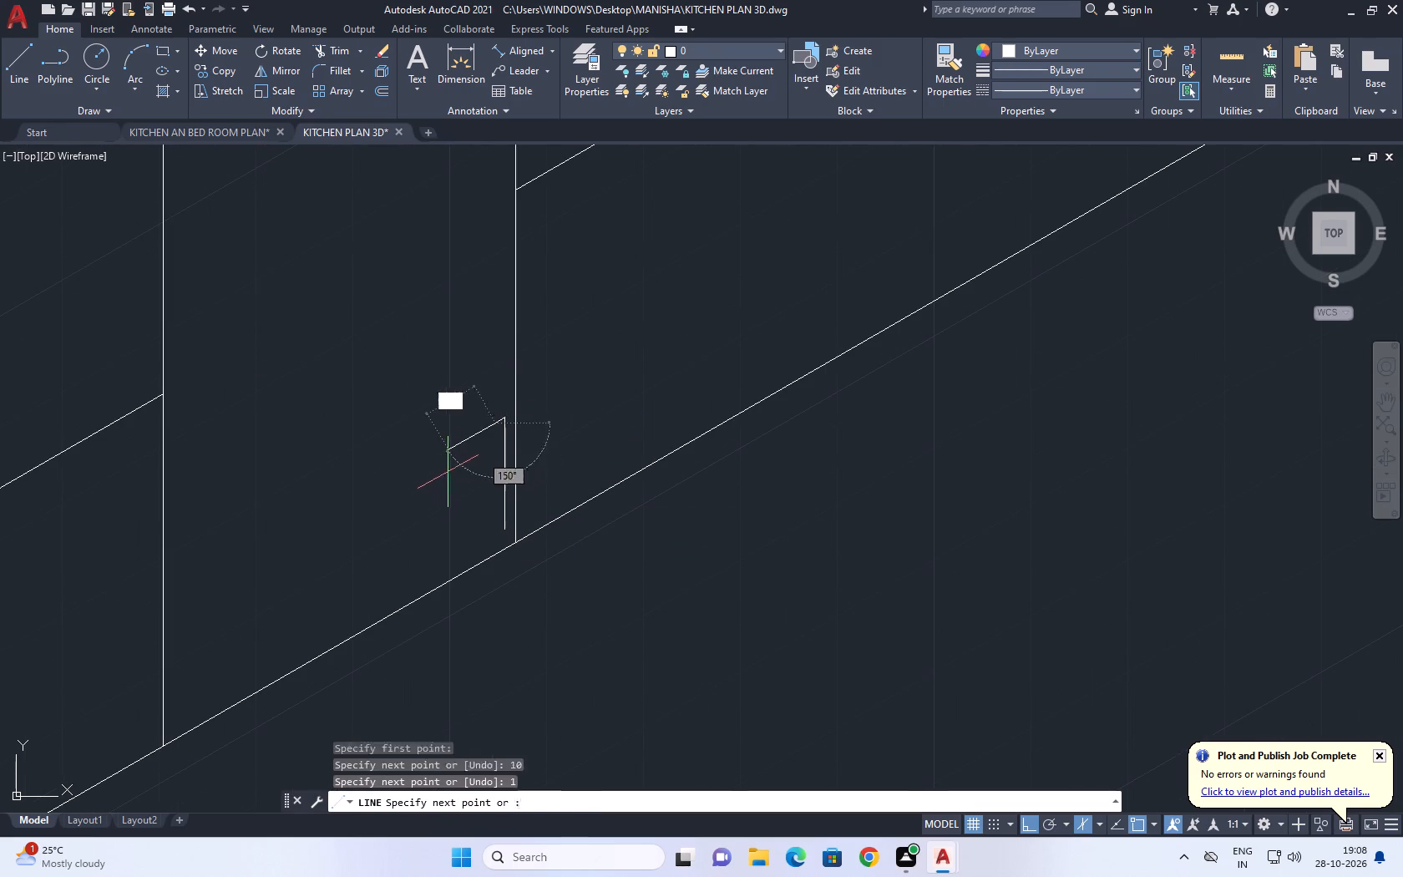
pyautogui.scroll(3, 493, 538)
pyautogui.press('1')
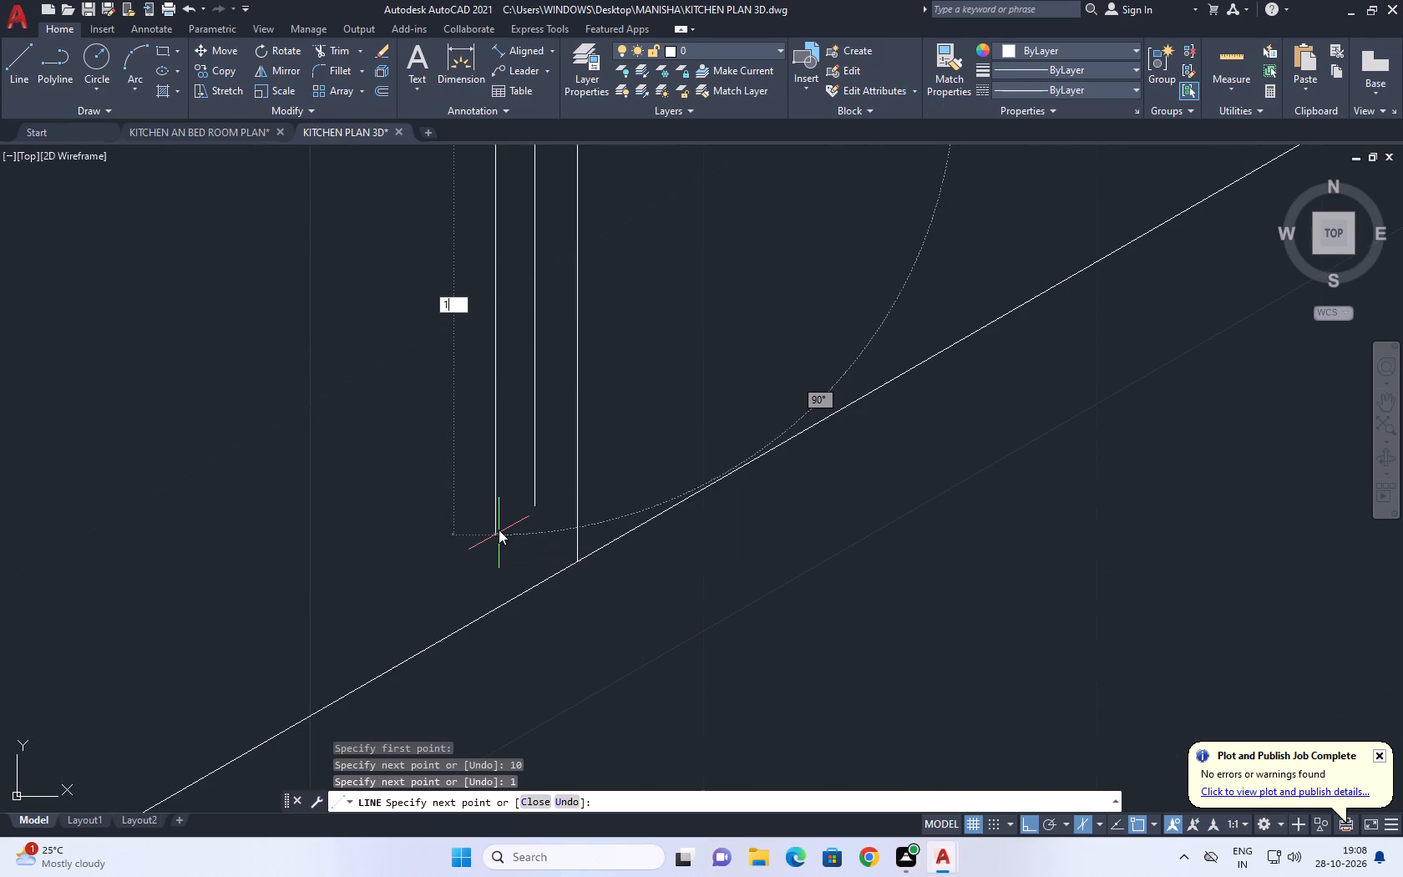
pyautogui.write('0')
pyautogui.press('space')
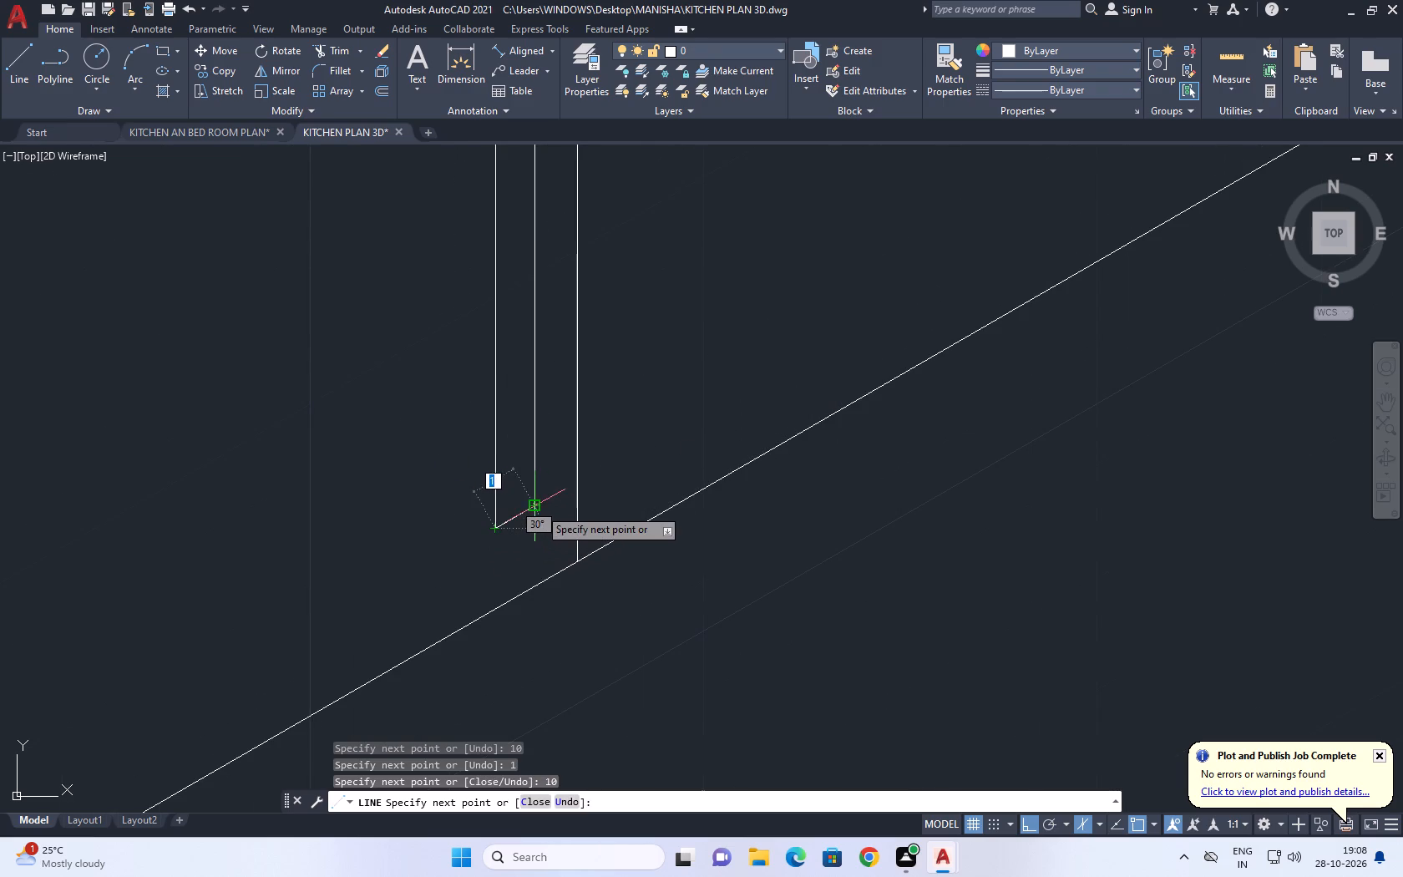
pyautogui.click(539, 508)
pyautogui.press('Escape')
# Draw a closed handle outline, 10 units long and 1 unit high, just above the mid-height line near the middle of the third bay.
pyautogui.scroll(-3, 568, 474)
pyautogui.scroll(-2, 622, 378)
pyautogui.moveTo(681, 302); pyautogui.dragTo(631, 344, button='middle')
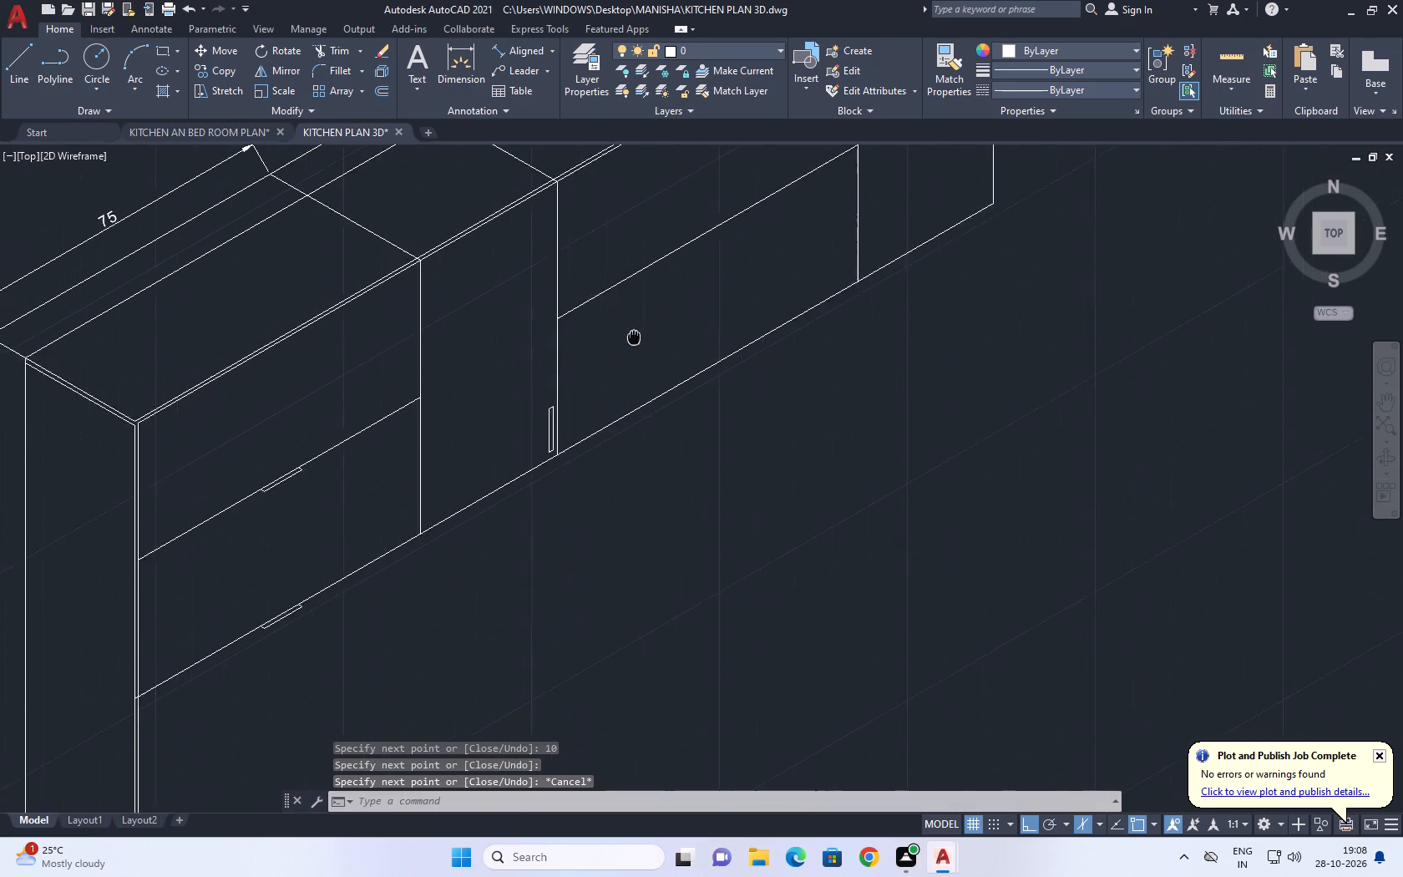
pyautogui.moveTo(631, 344); pyautogui.dragTo(556, 462, button='middle')
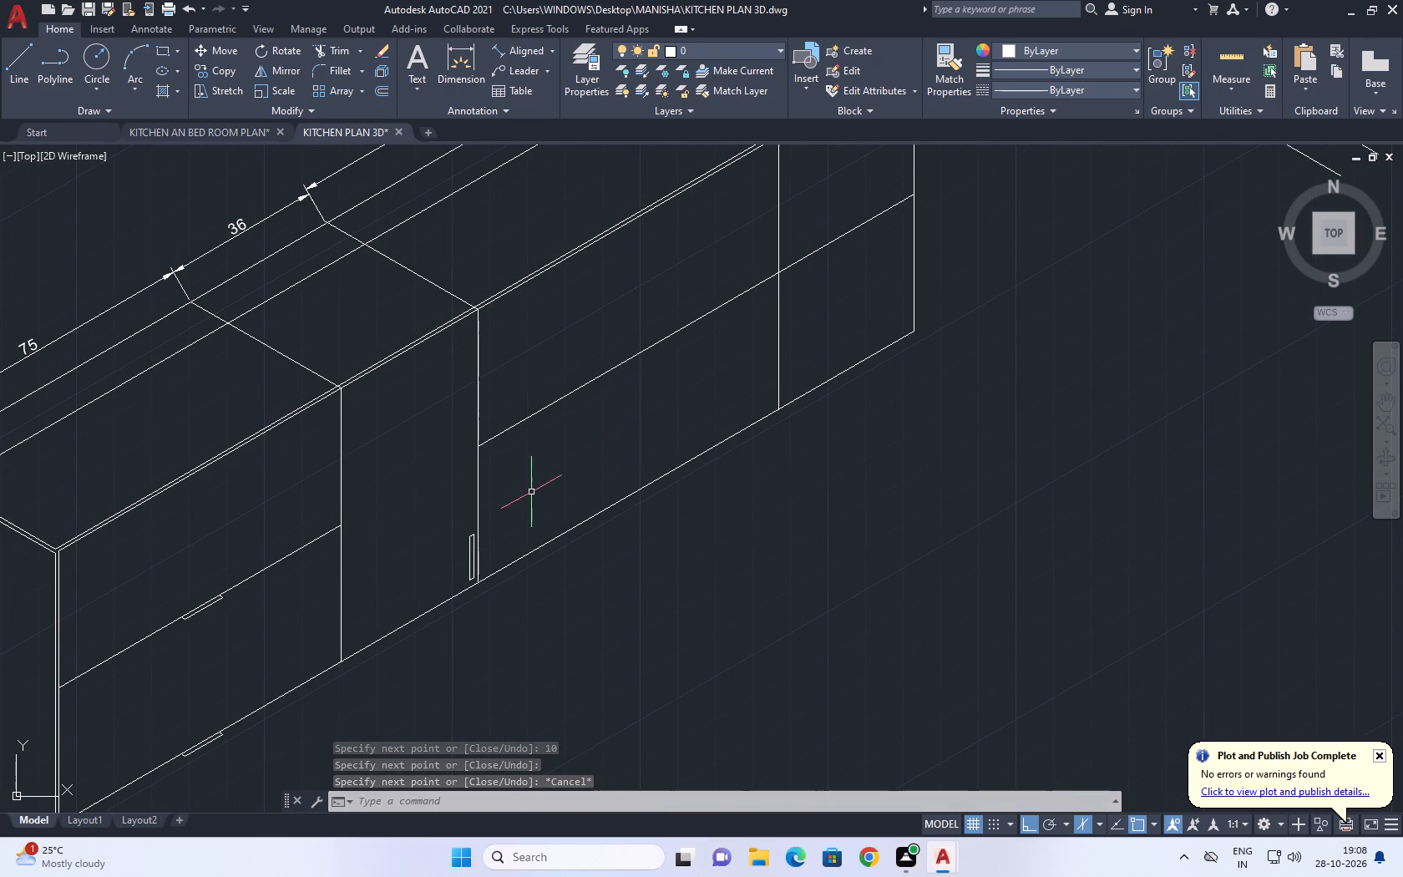
pyautogui.middleClick(531, 492)
pyautogui.press('space')
pyautogui.scroll(3, 610, 350)
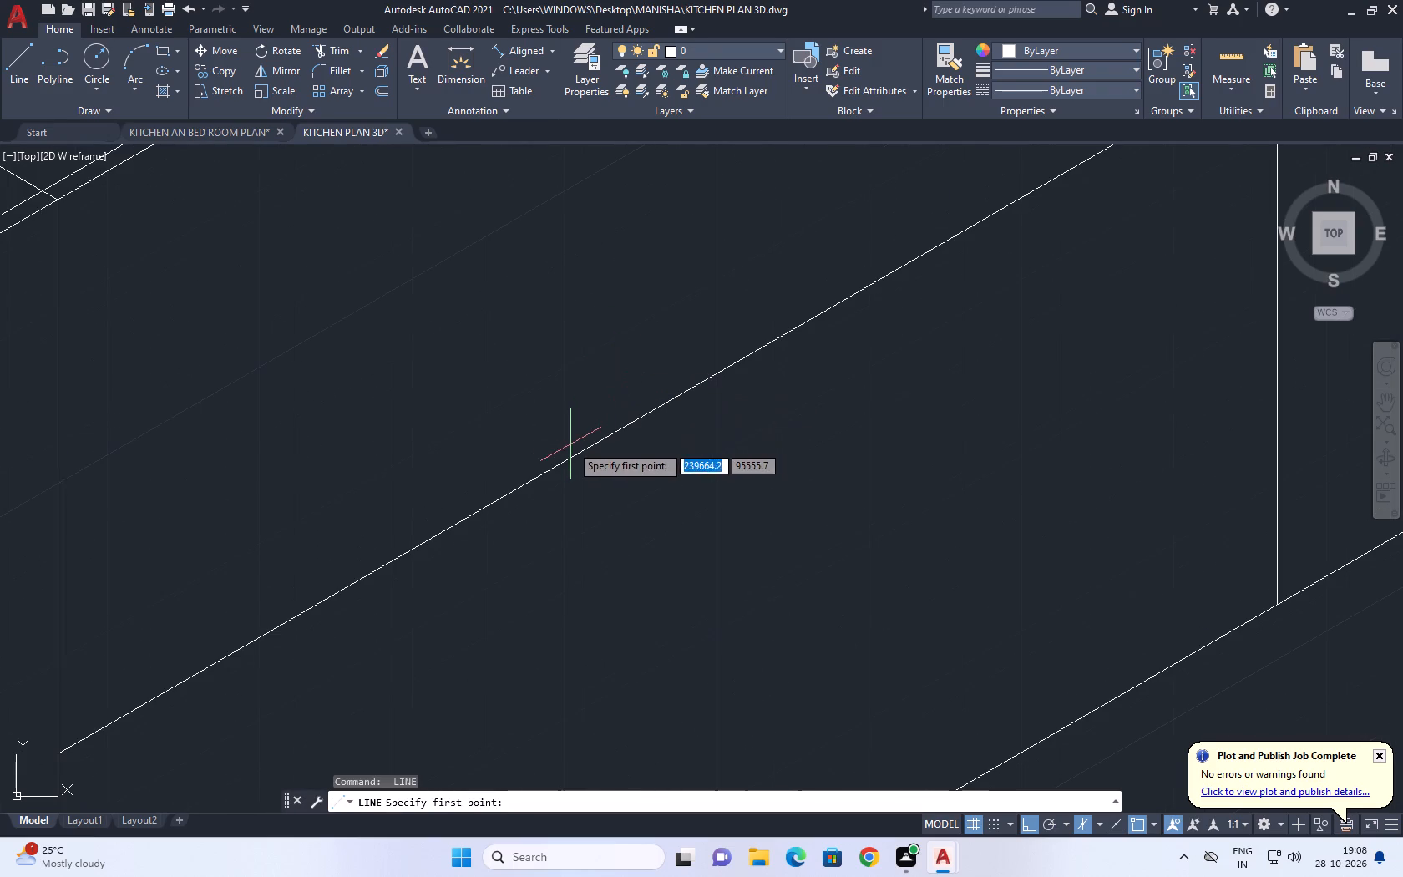
pyautogui.moveTo(596, 415); pyautogui.dragTo(570, 453, button='middle')
pyautogui.click(560, 451)
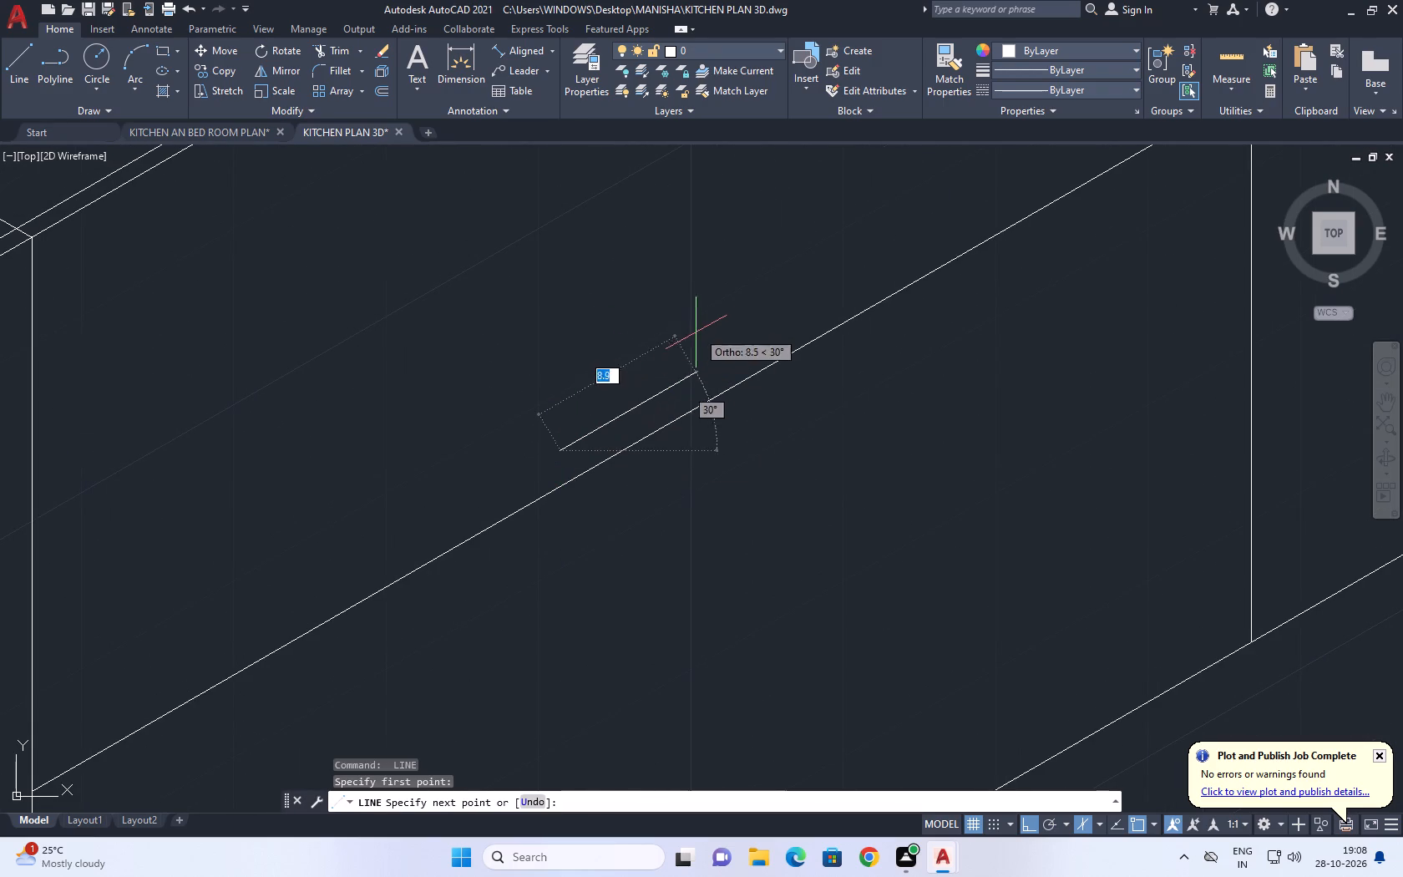
pyautogui.write('10')
pyautogui.press('space')
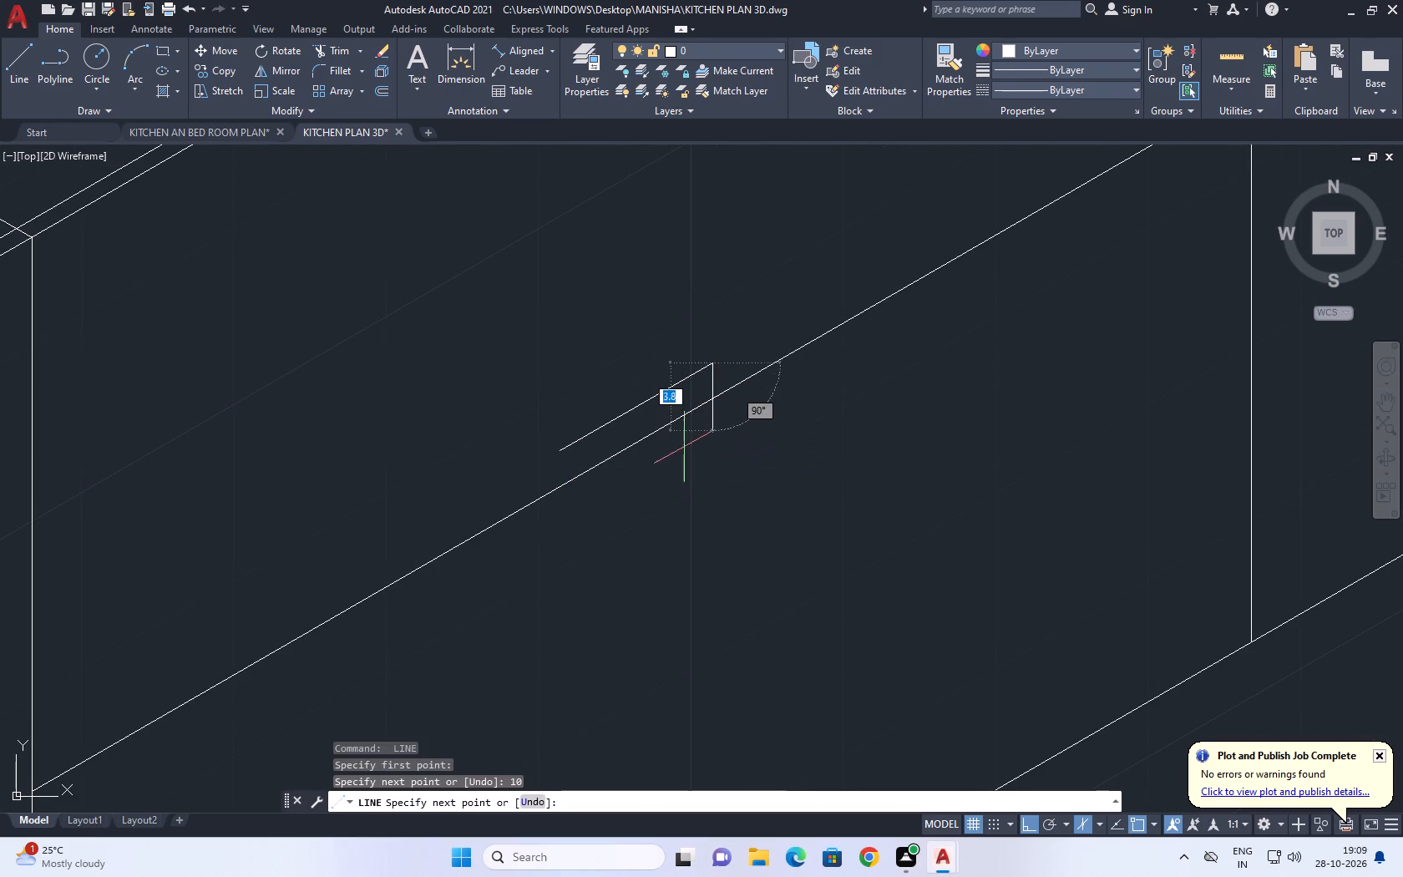
pyautogui.press('1')
pyautogui.press('space')
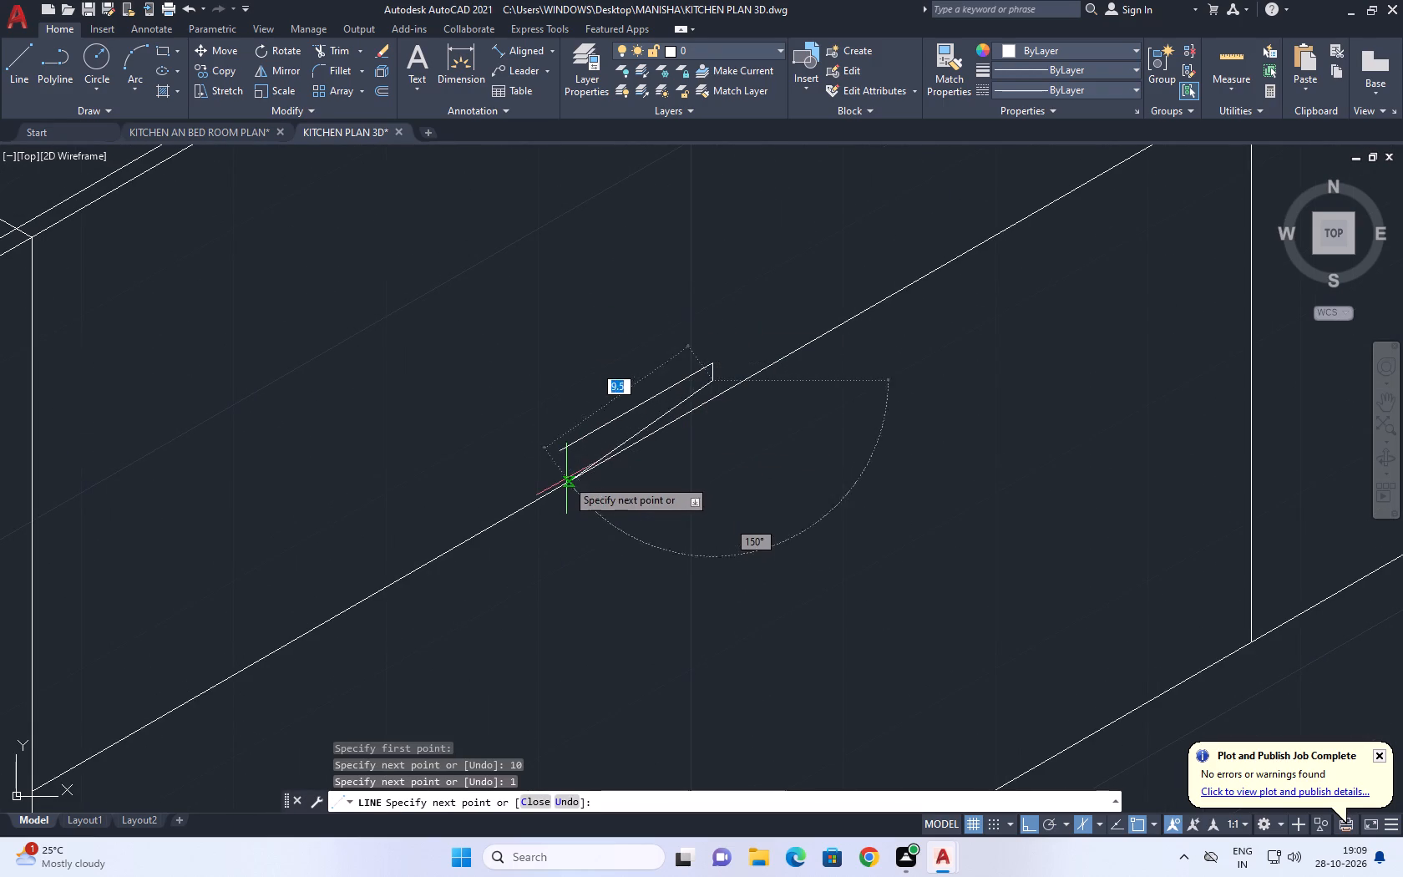
pyautogui.press('1')
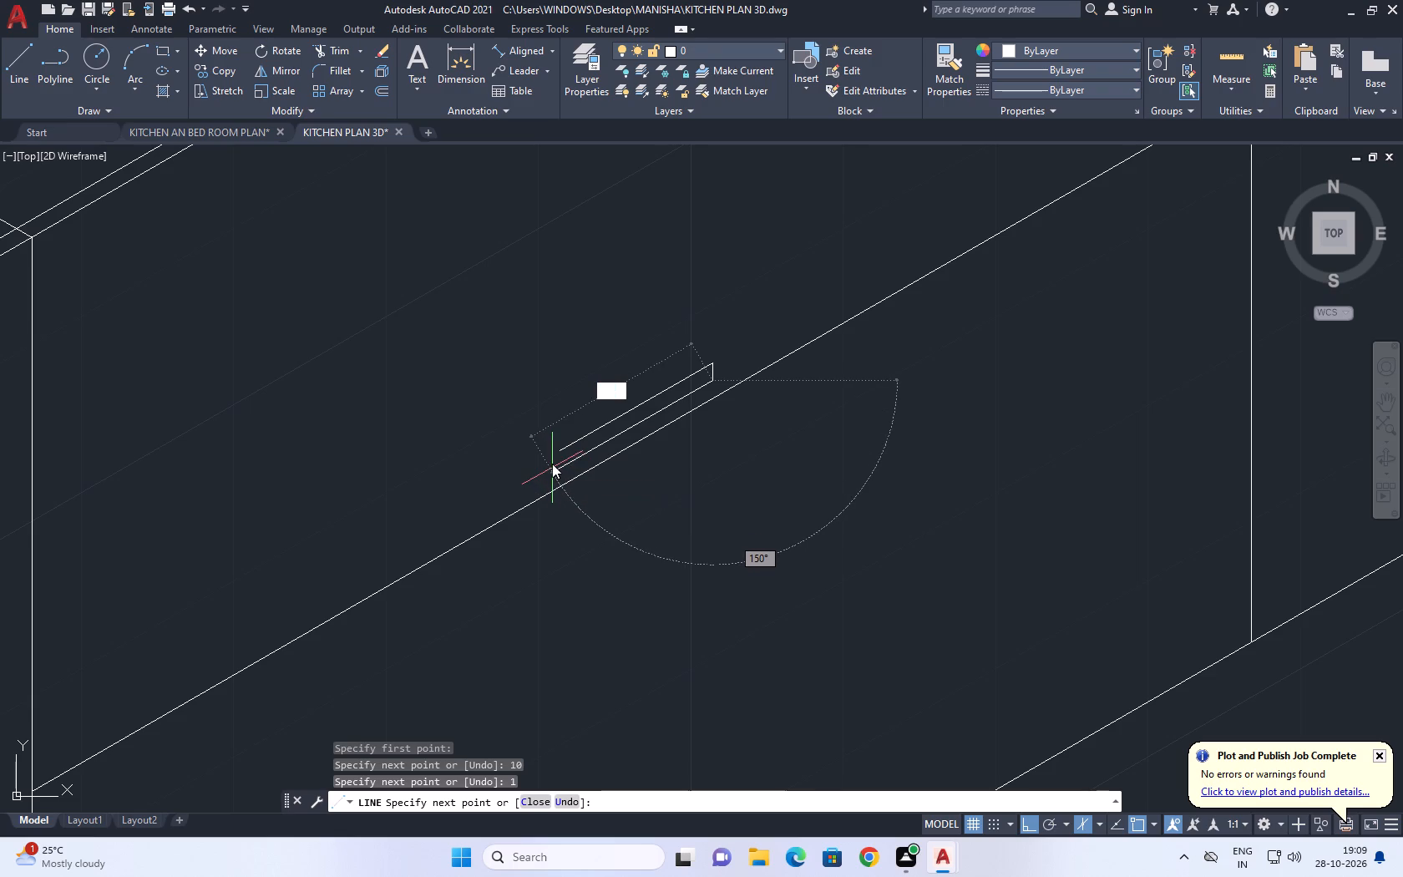
pyautogui.press('0')
pyautogui.press('space')
pyautogui.press('1')
pyautogui.press('space')
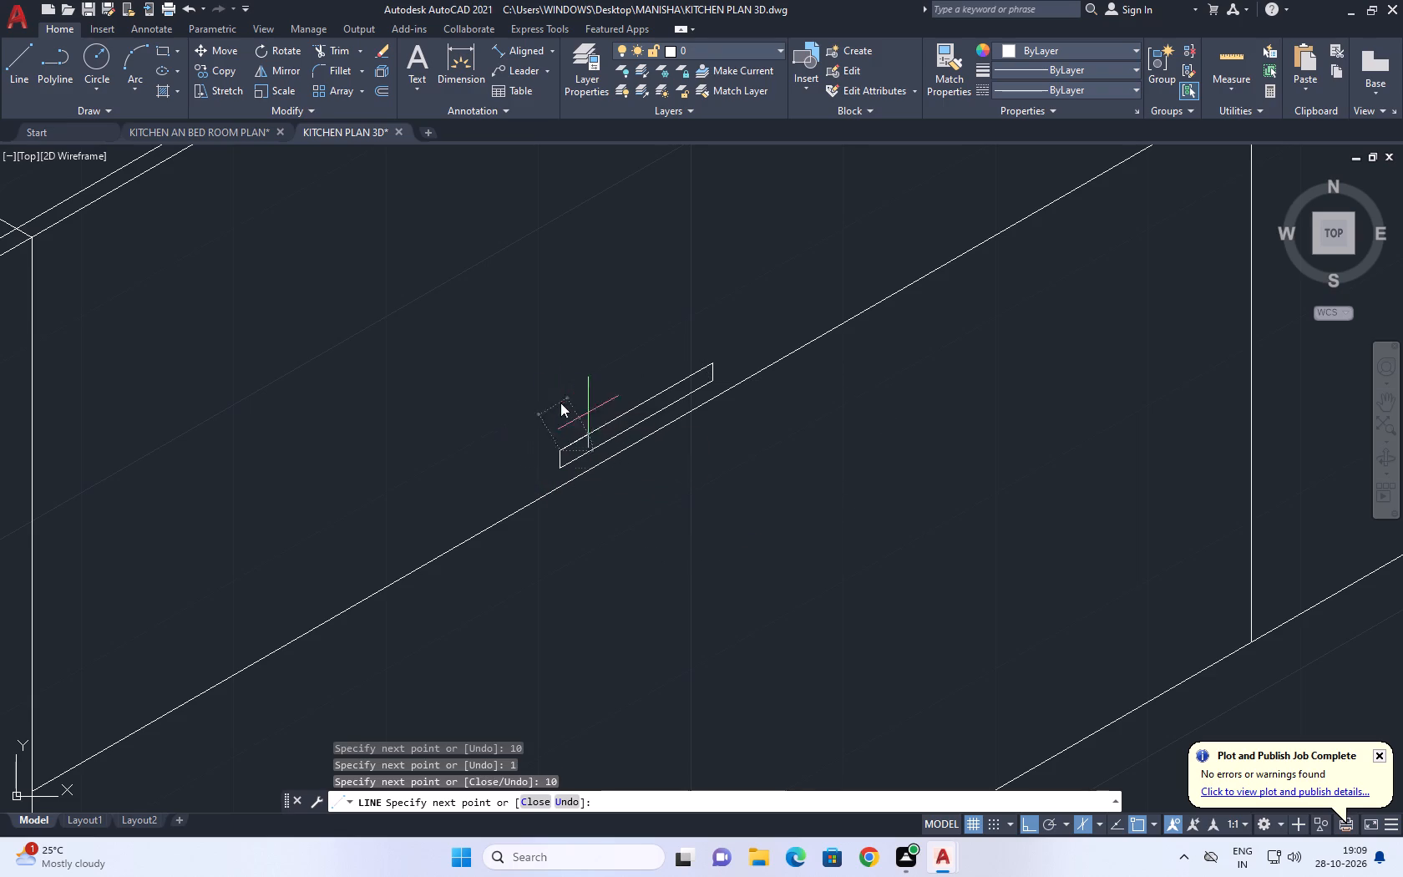
pyautogui.press('Escape')
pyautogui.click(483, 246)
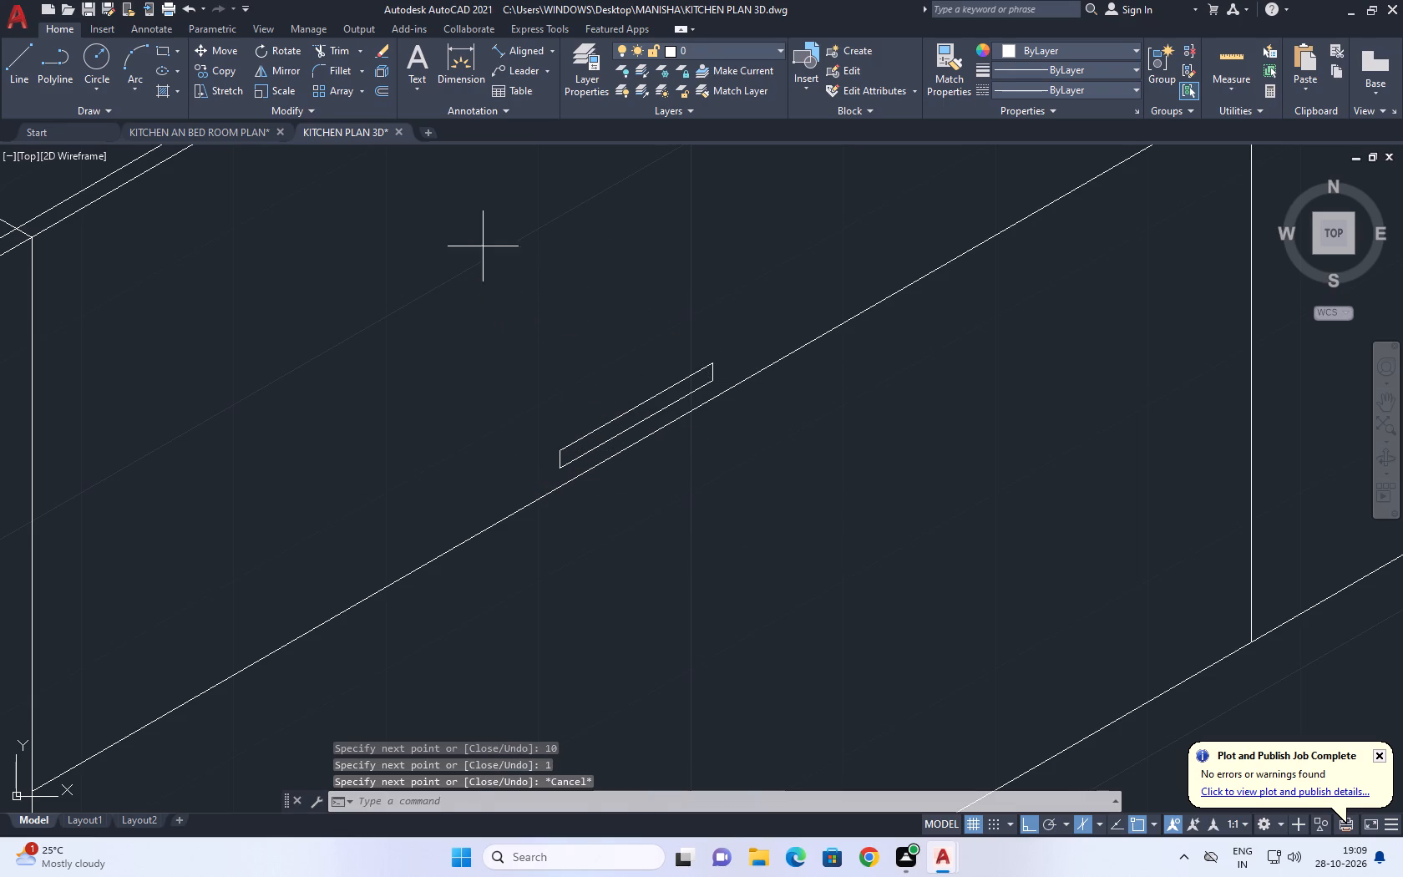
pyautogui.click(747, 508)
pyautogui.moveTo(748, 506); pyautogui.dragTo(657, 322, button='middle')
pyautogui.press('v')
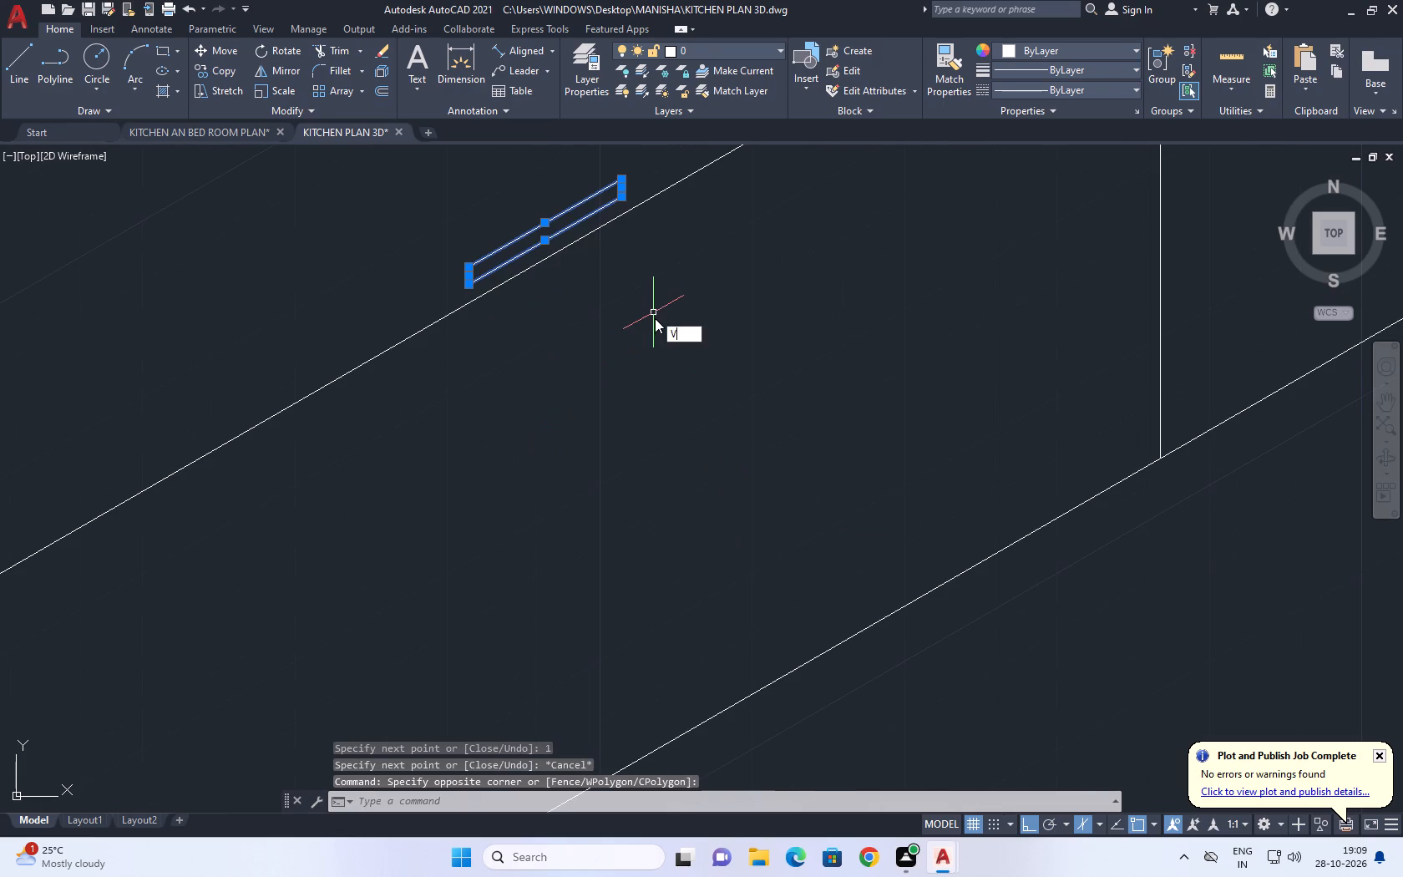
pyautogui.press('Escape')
# Copy the third bay's handle outline straight down onto the lower front line of the same bay.
pyautogui.moveTo(490, 221); pyautogui.dragTo(564, 375, button='middle')
pyautogui.moveTo(500, 254); pyautogui.dragTo(515, 282)
pyautogui.click(711, 491)
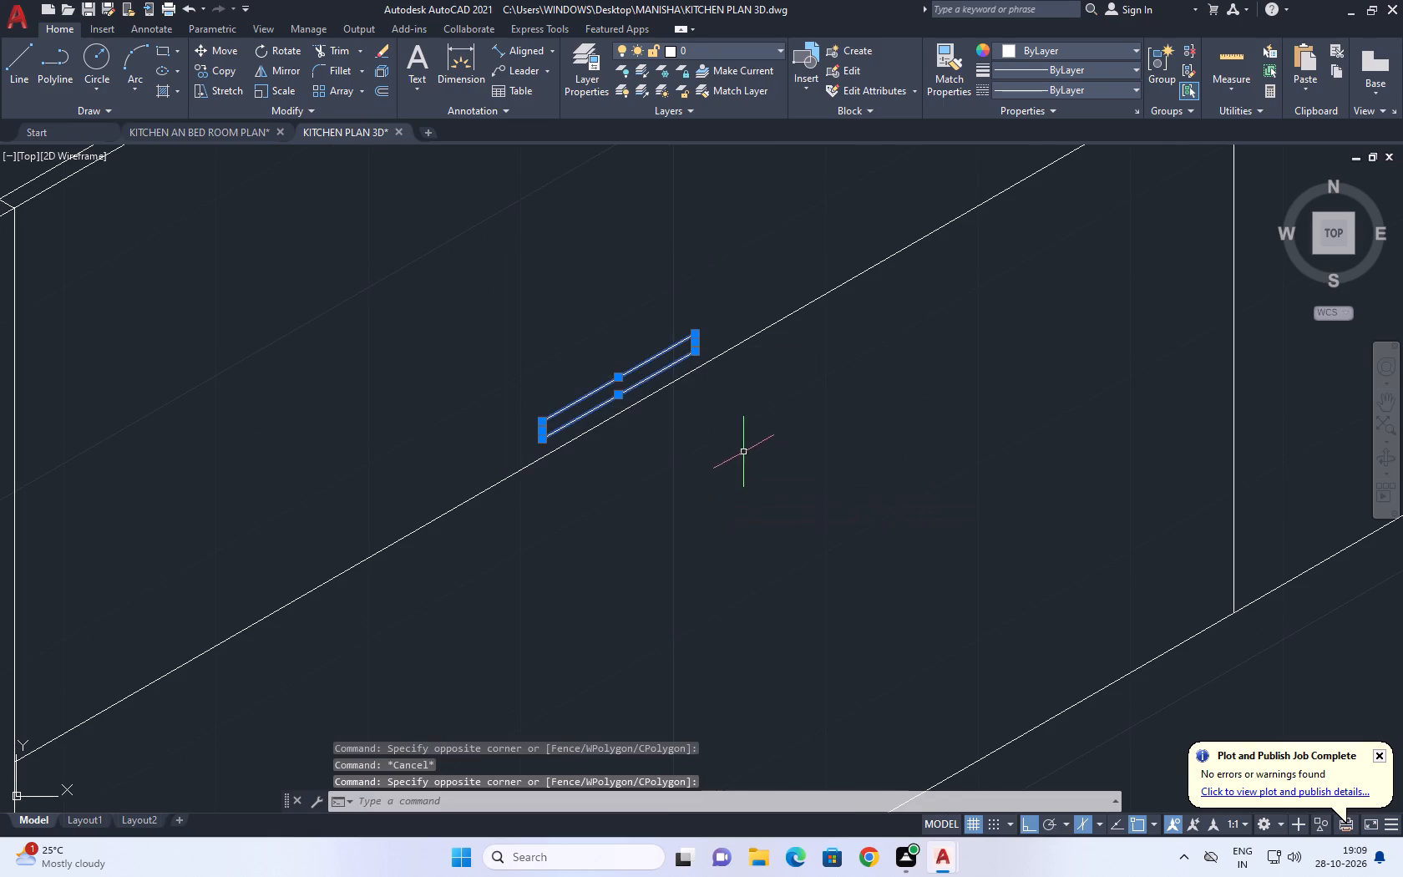
pyautogui.moveTo(740, 452); pyautogui.dragTo(708, 450, button='middle')
pyautogui.press('c')
pyautogui.write('O')
pyautogui.press('space')
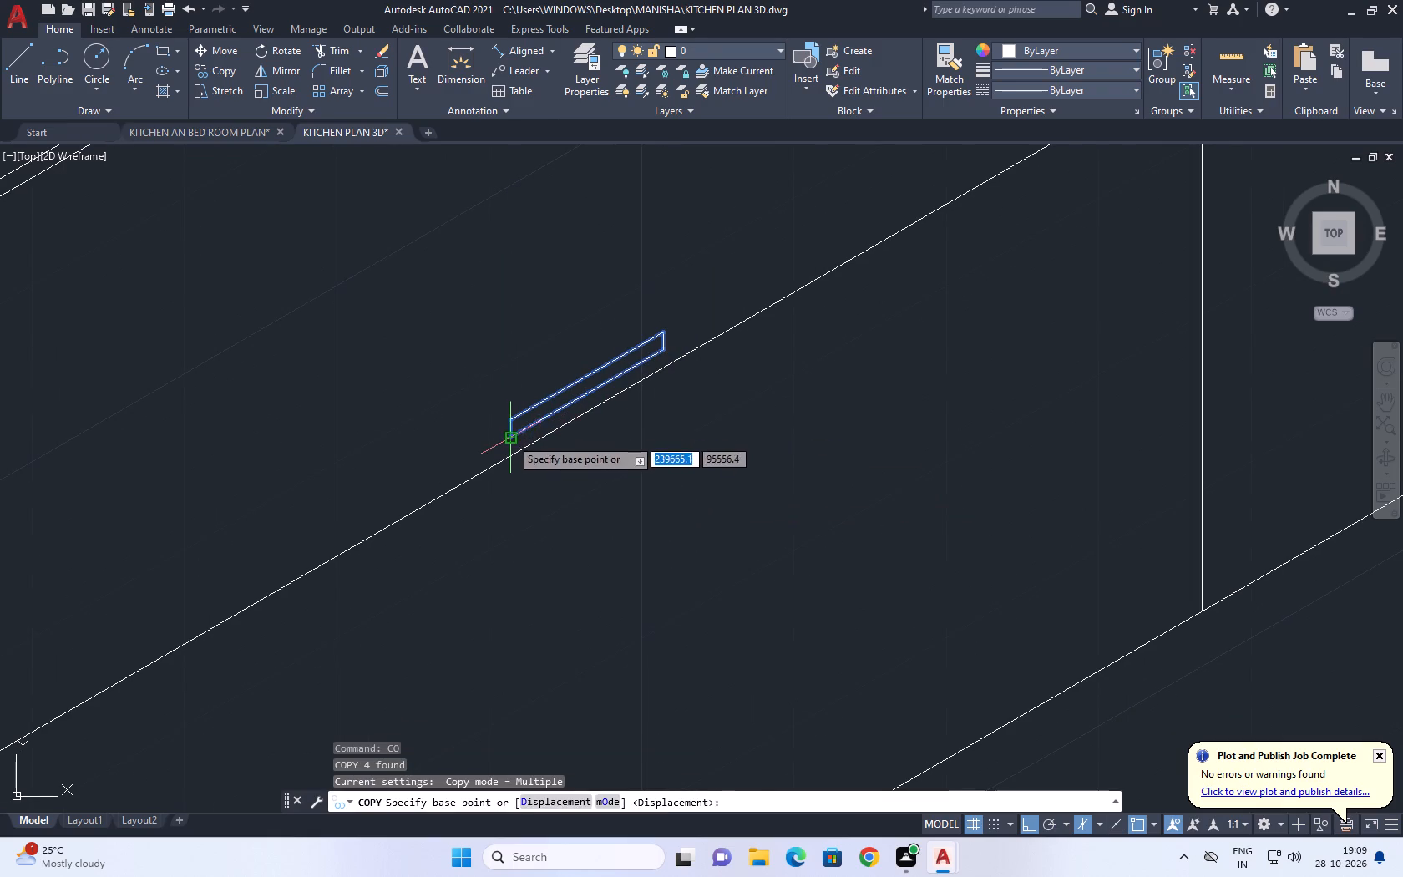
pyautogui.moveTo(510, 443); pyautogui.dragTo(525, 442)
pyautogui.scroll(-2, 629, 408)
pyautogui.scroll(2, 592, 634)
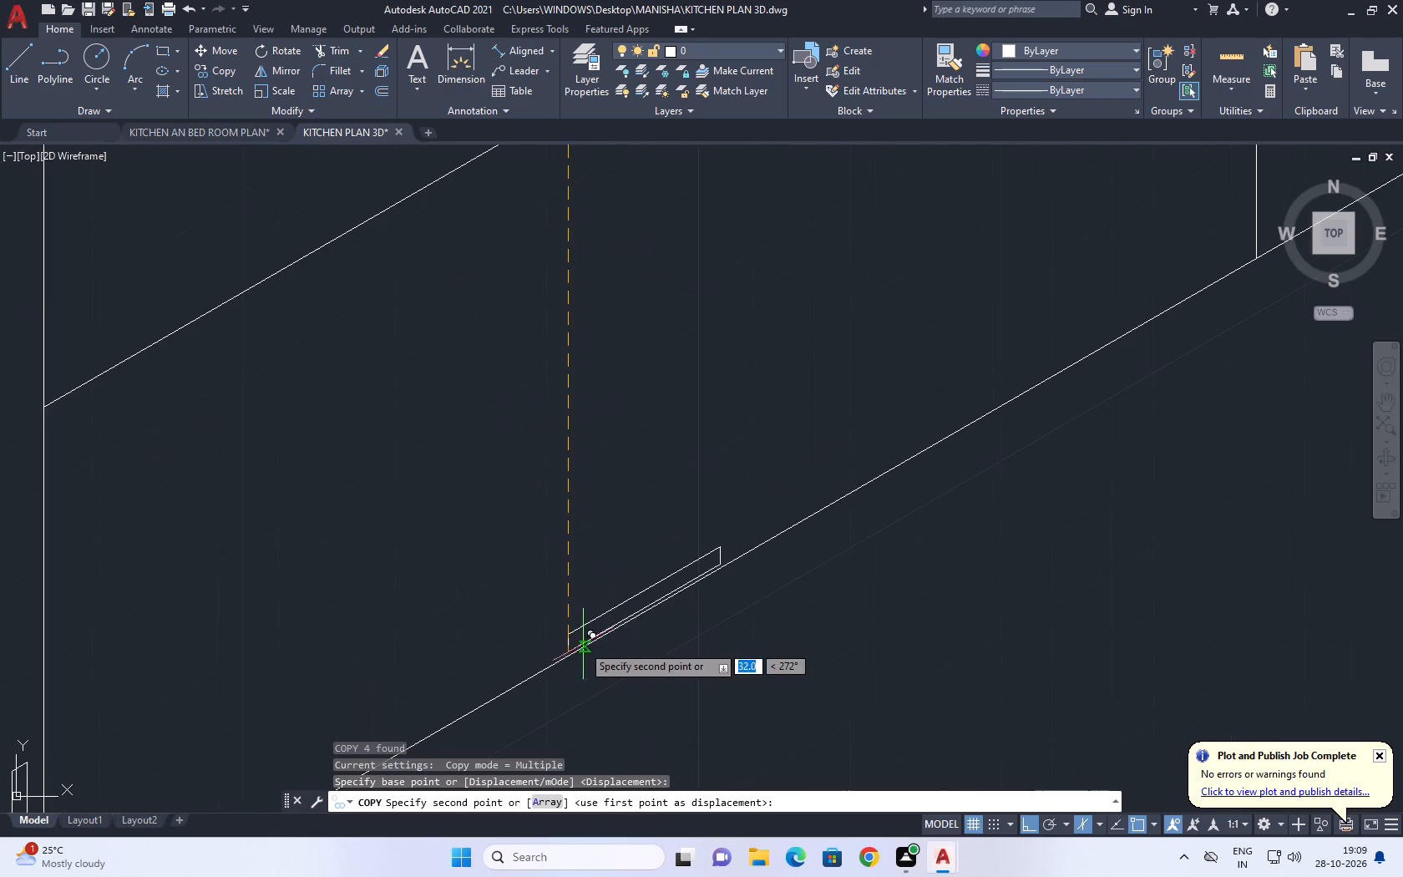
pyautogui.moveTo(571, 655); pyautogui.dragTo(631, 393, button='middle')
pyautogui.scroll(1, 616, 407)
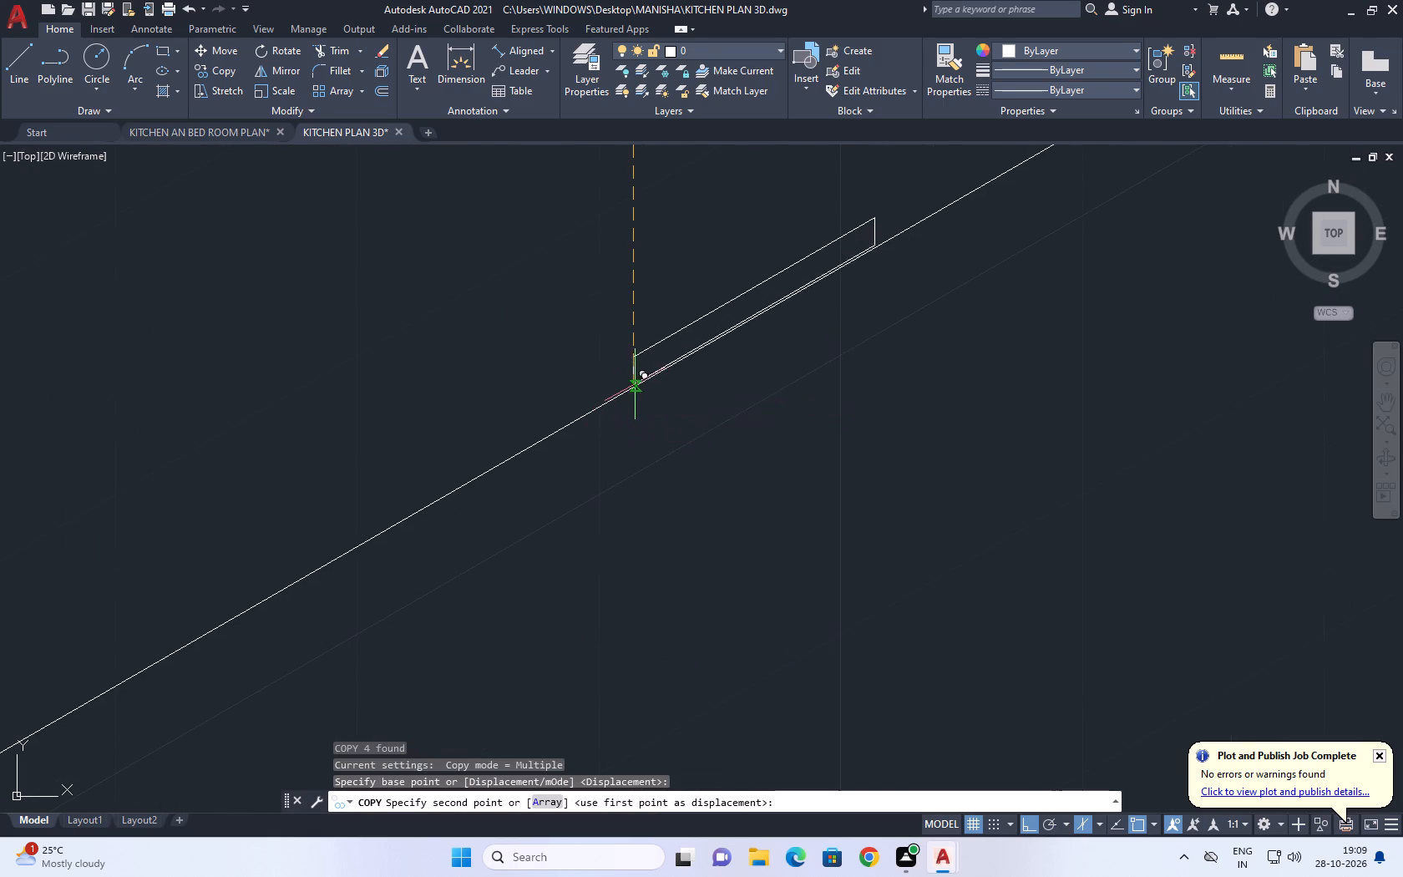
pyautogui.click(635, 384)
pyautogui.scroll(-4, 720, 403)
pyautogui.press('Escape')
# Copy the second bay's upright handle along the lower front line into the fourth bay, beside the divider shared with the third bay.
pyautogui.moveTo(867, 302); pyautogui.dragTo(846, 347, button='middle')
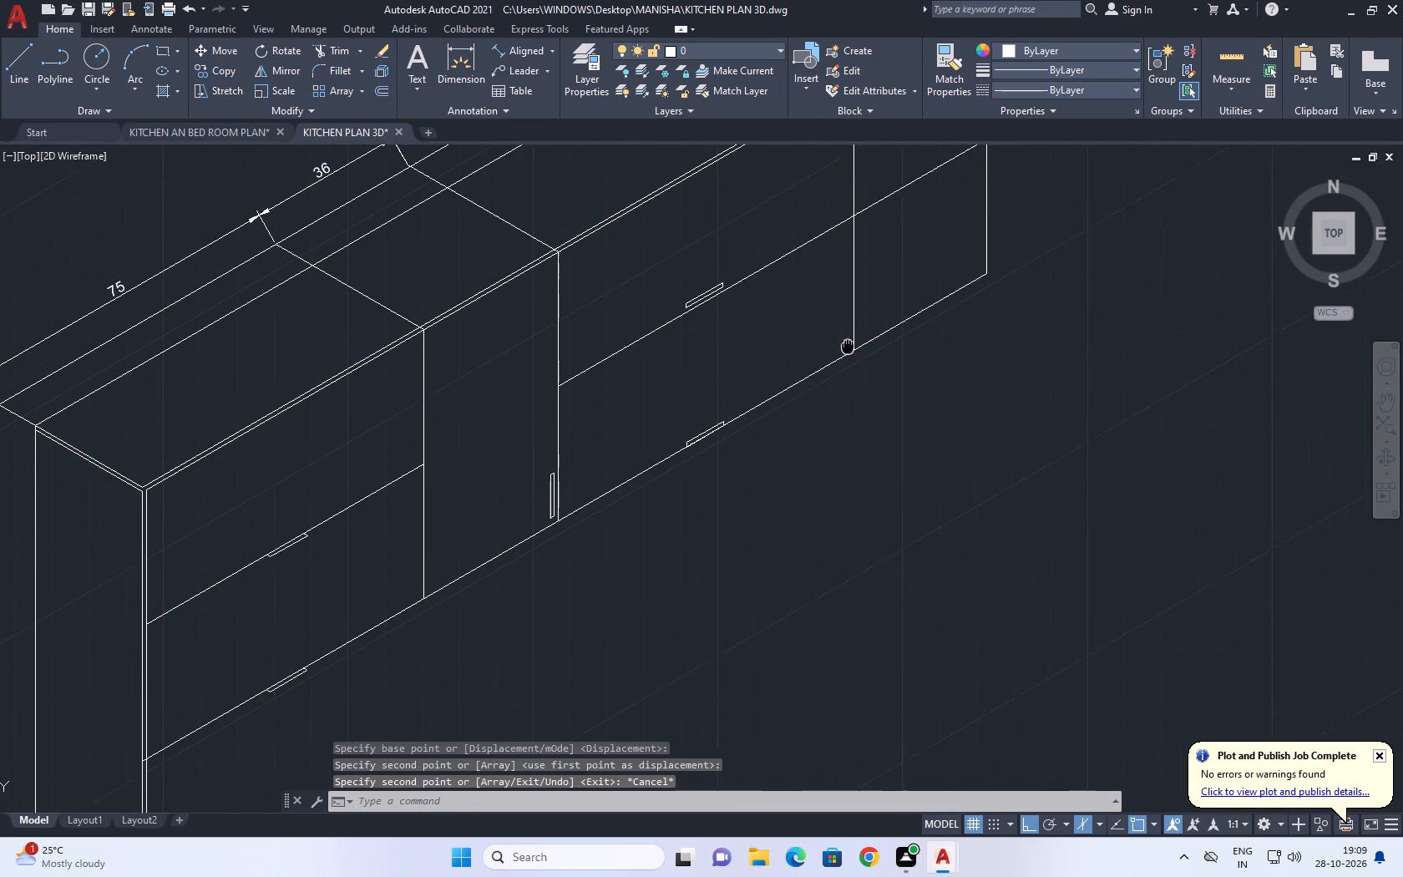
pyautogui.moveTo(846, 347); pyautogui.dragTo(774, 378, button='middle')
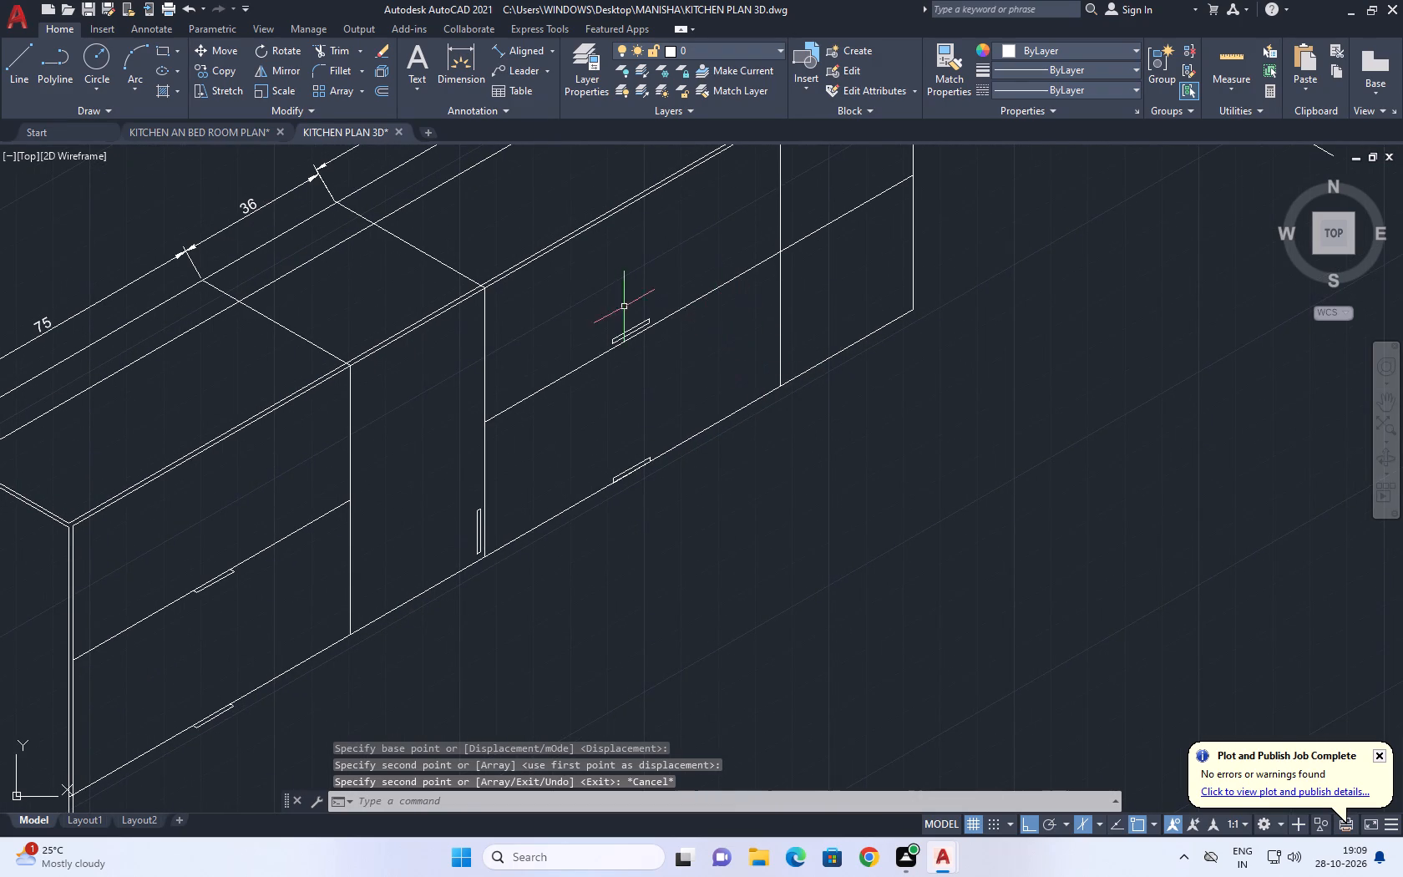
pyautogui.moveTo(725, 312); pyautogui.dragTo(673, 195, button='middle')
pyautogui.scroll(1, 433, 366)
pyautogui.moveTo(385, 354); pyautogui.dragTo(392, 367)
pyautogui.click(457, 498)
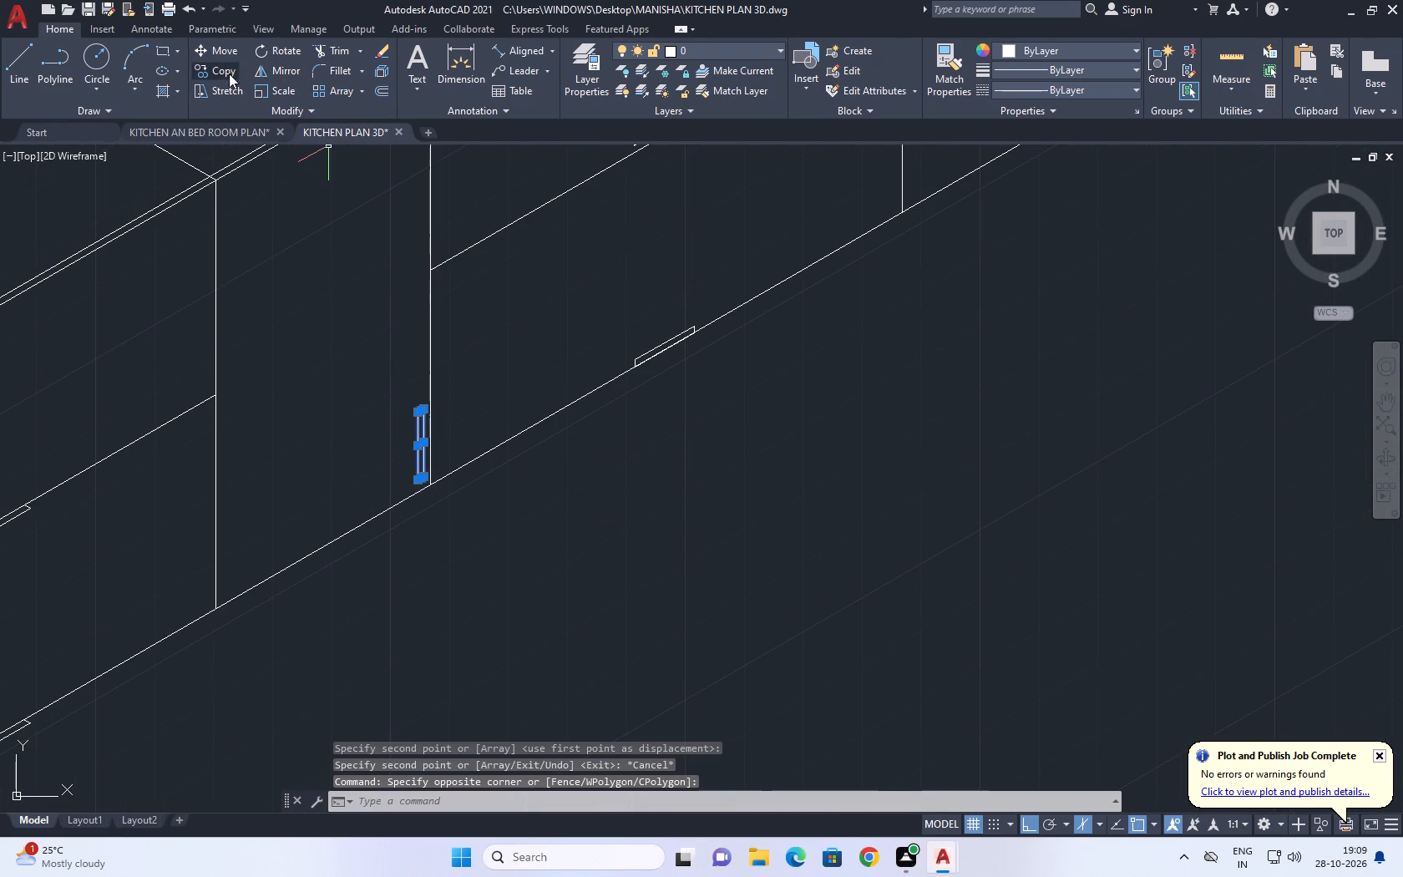
pyautogui.click(228, 74)
pyautogui.scroll(1, 425, 474)
pyautogui.click(432, 494)
pyautogui.scroll(-1, 530, 419)
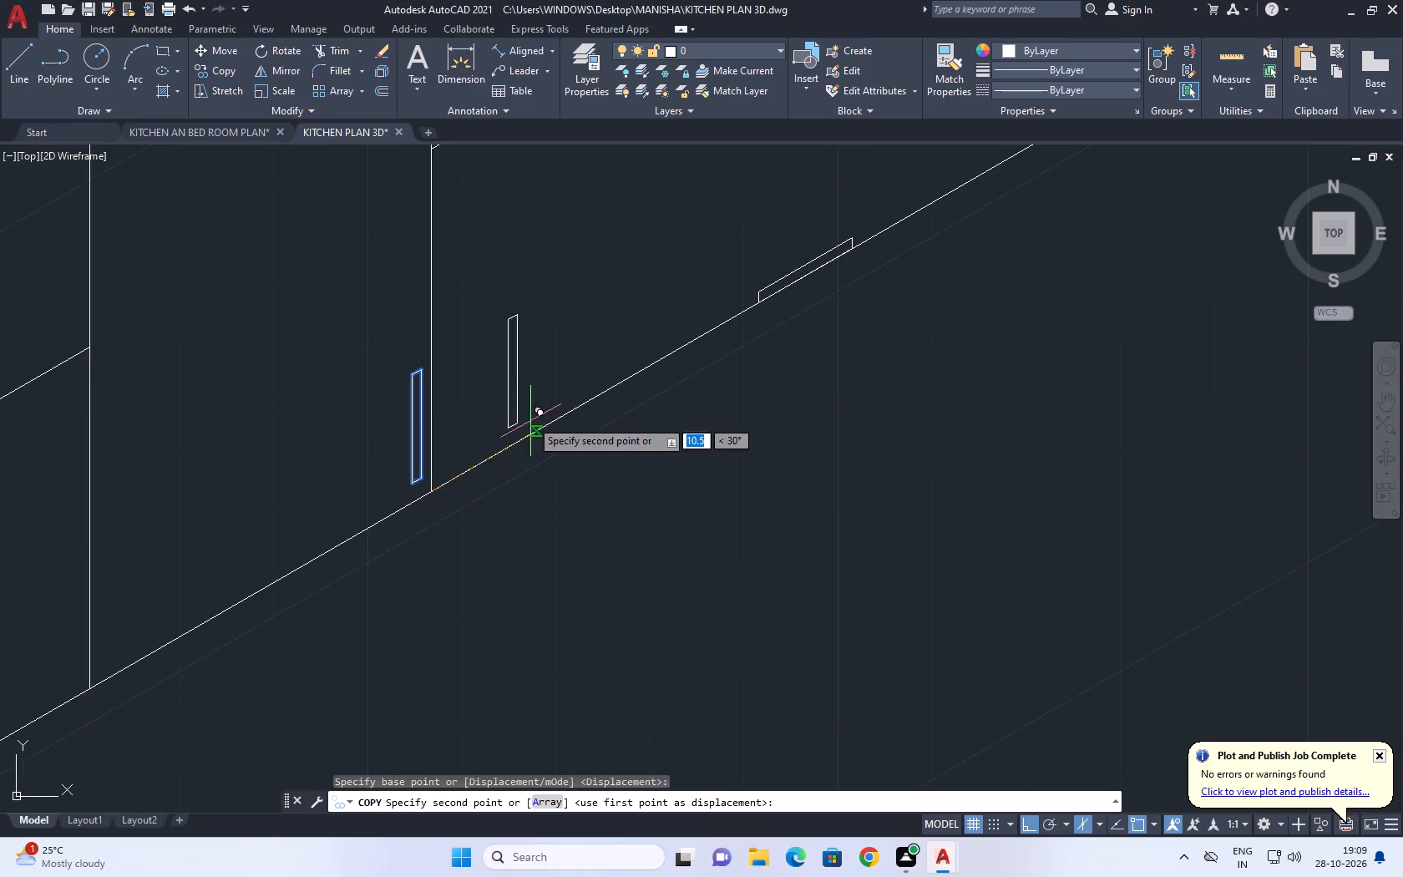
pyautogui.scroll(-1, 530, 419)
pyautogui.moveTo(659, 342); pyautogui.dragTo(495, 478, button='middle')
pyautogui.scroll(2, 639, 408)
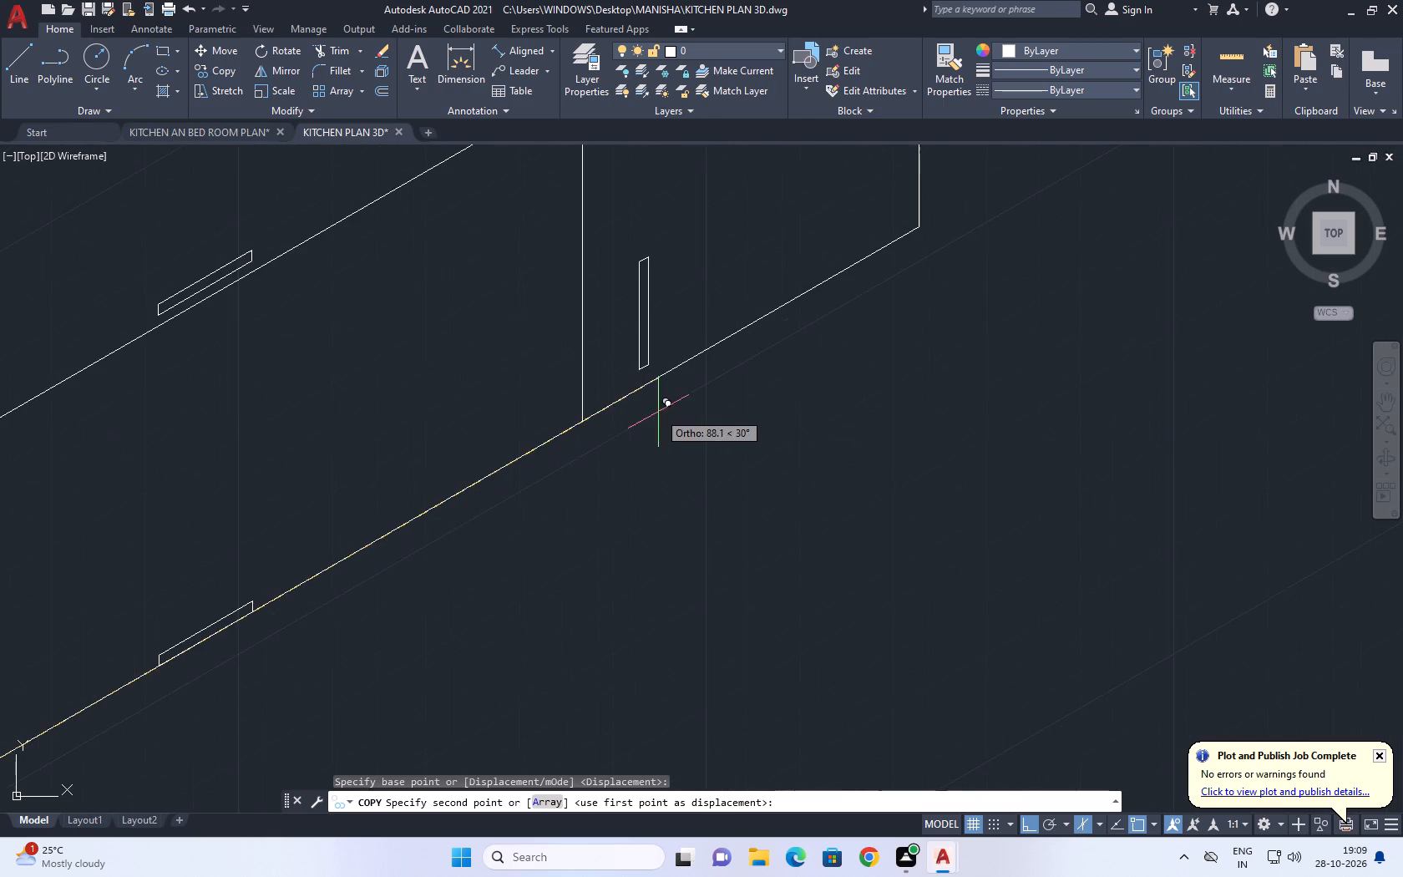
pyautogui.moveTo(658, 412); pyautogui.dragTo(604, 434, button='middle')
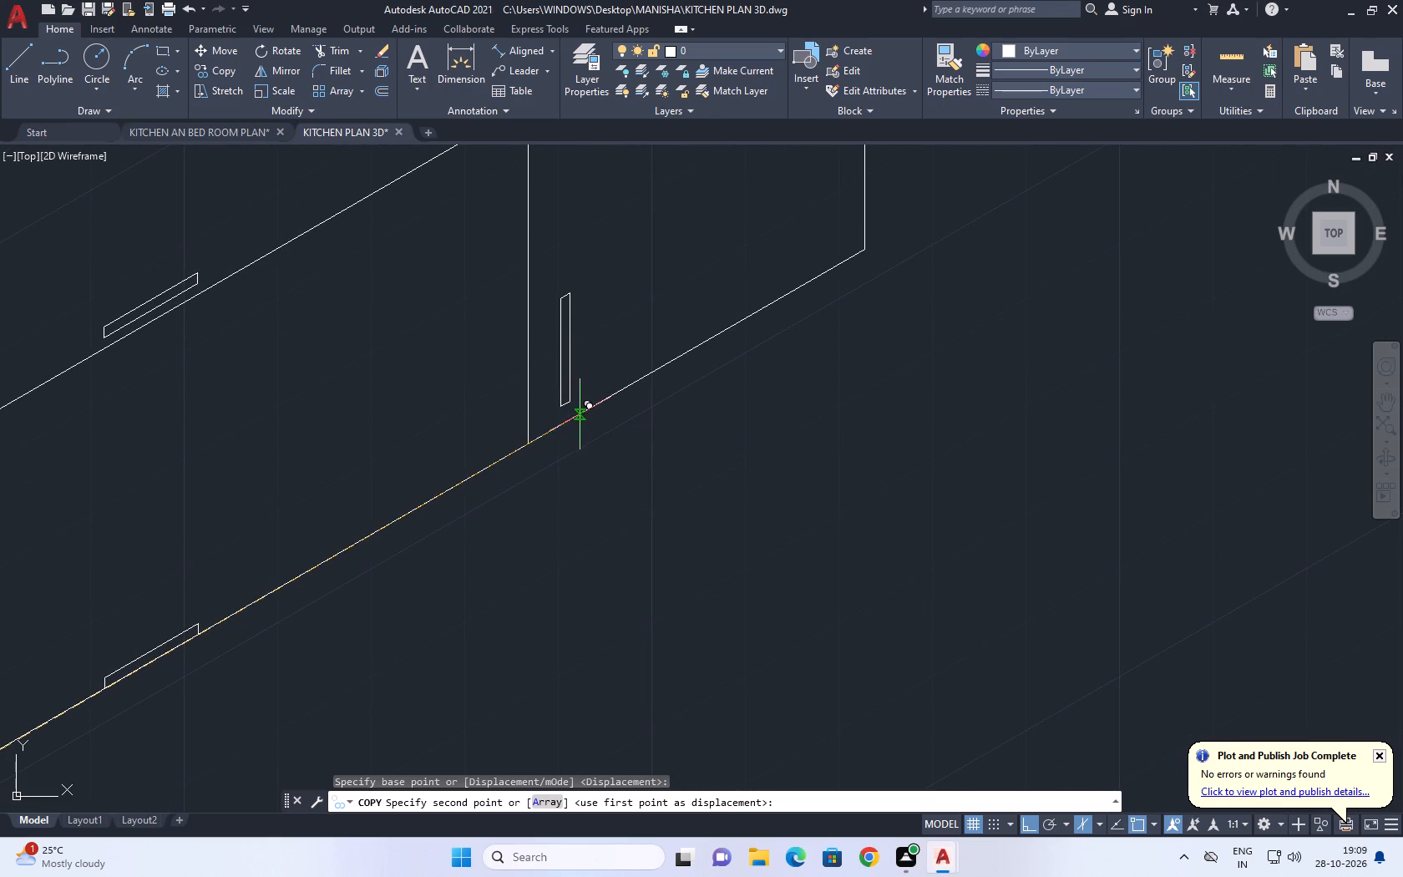
pyautogui.click(561, 428)
pyautogui.press('Escape')
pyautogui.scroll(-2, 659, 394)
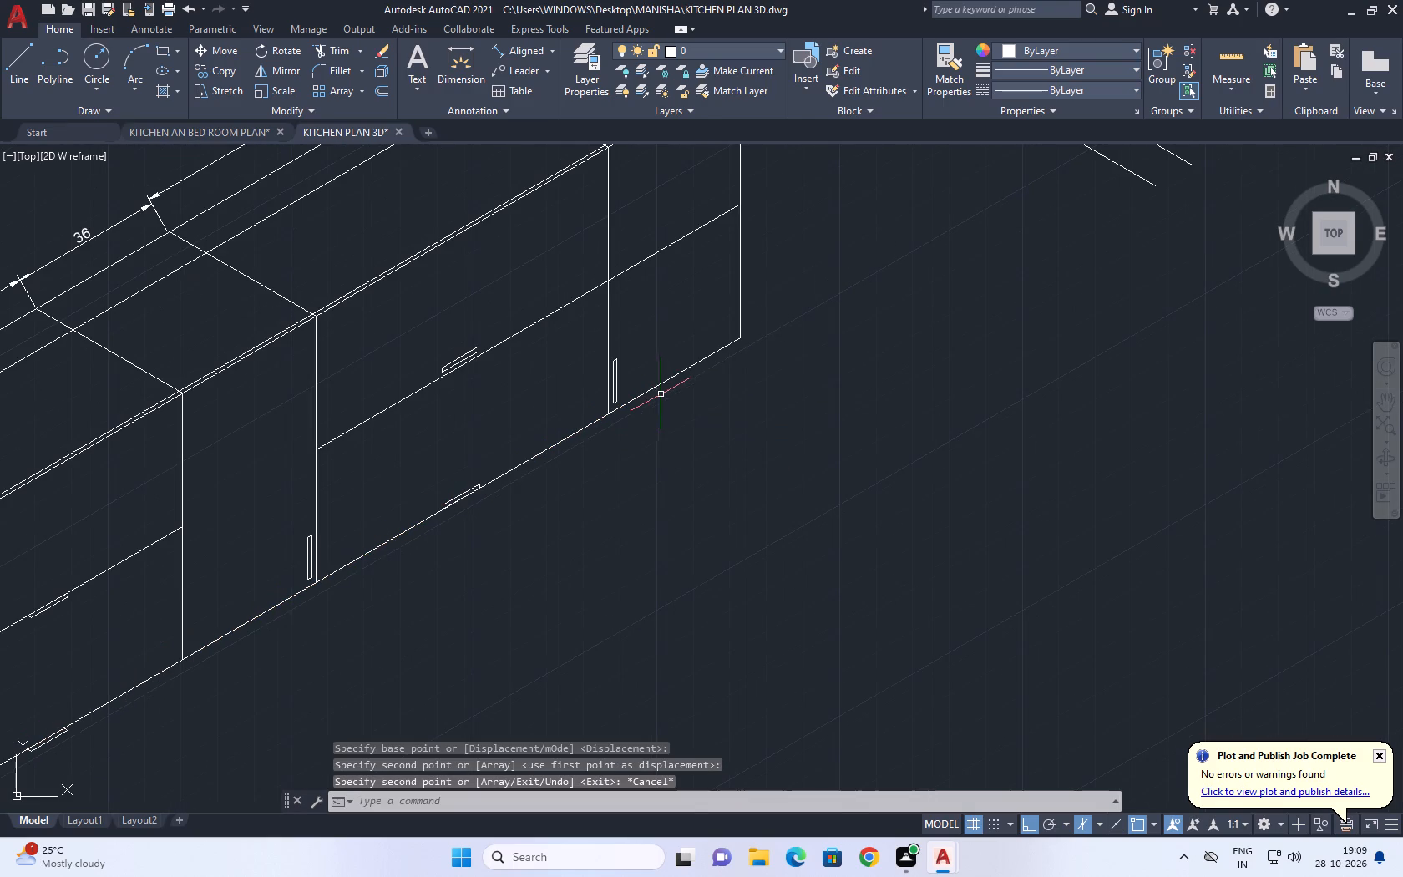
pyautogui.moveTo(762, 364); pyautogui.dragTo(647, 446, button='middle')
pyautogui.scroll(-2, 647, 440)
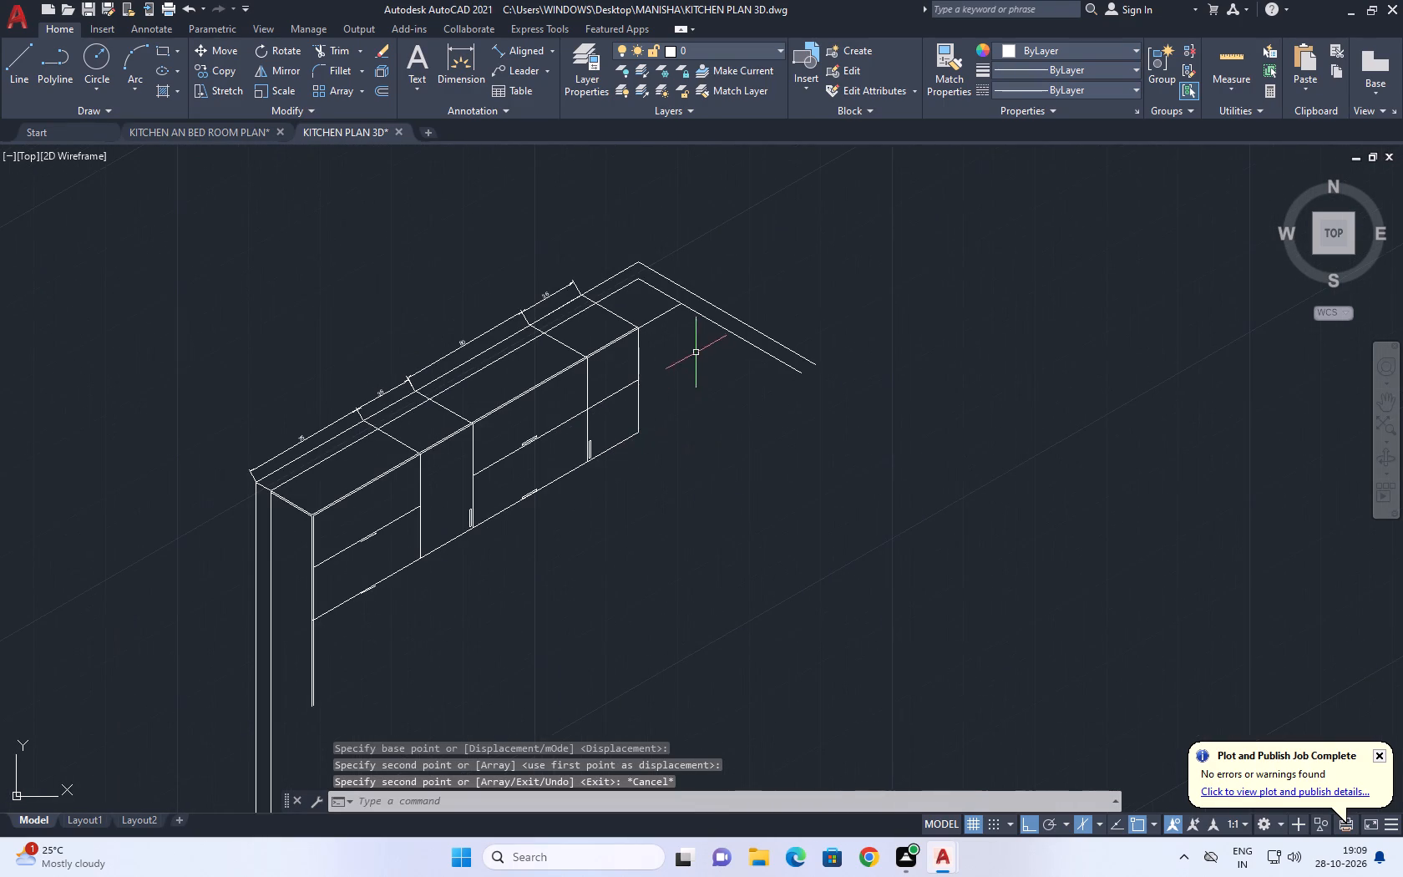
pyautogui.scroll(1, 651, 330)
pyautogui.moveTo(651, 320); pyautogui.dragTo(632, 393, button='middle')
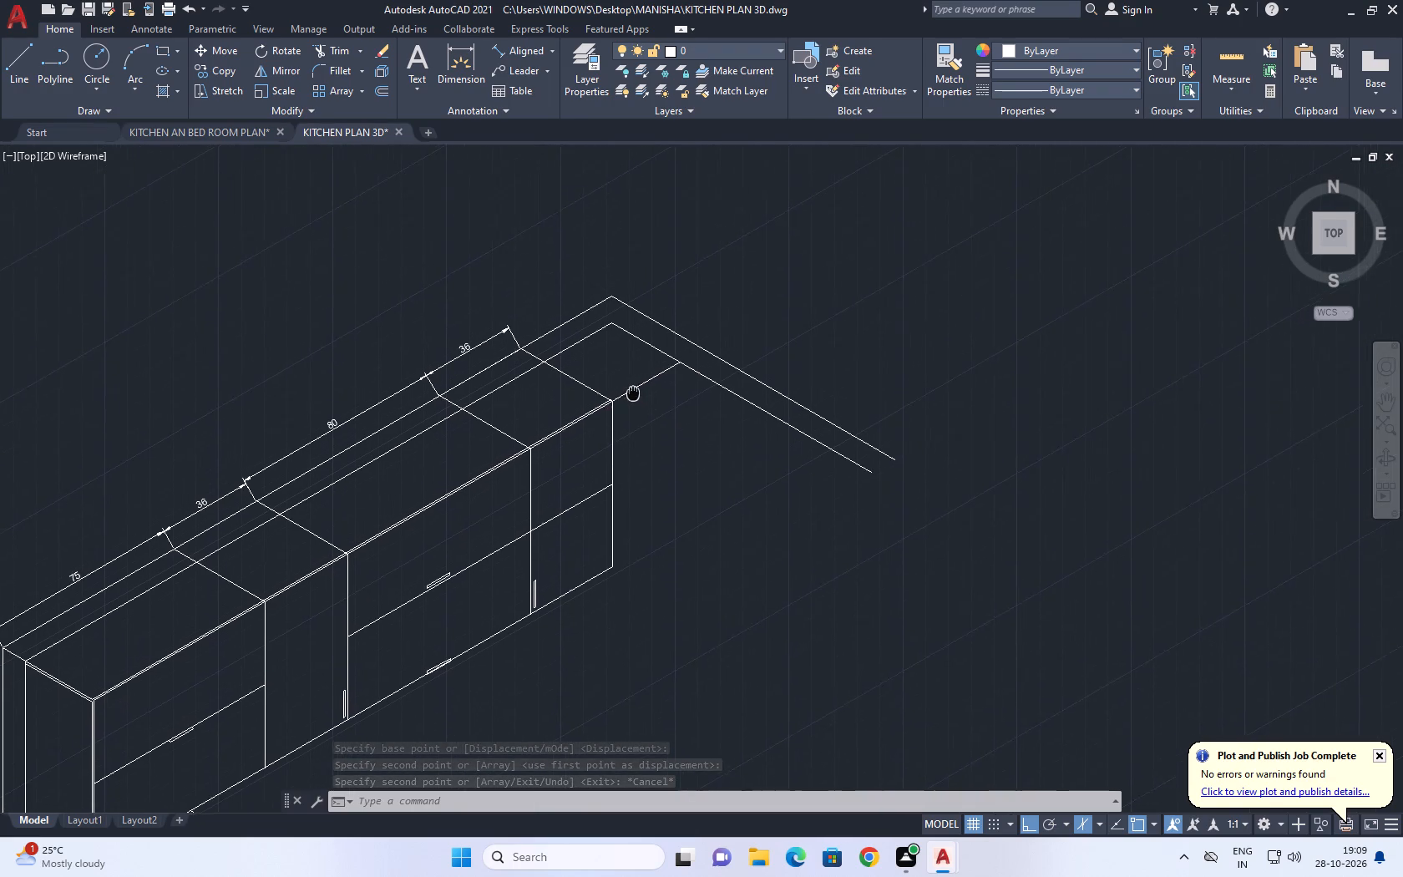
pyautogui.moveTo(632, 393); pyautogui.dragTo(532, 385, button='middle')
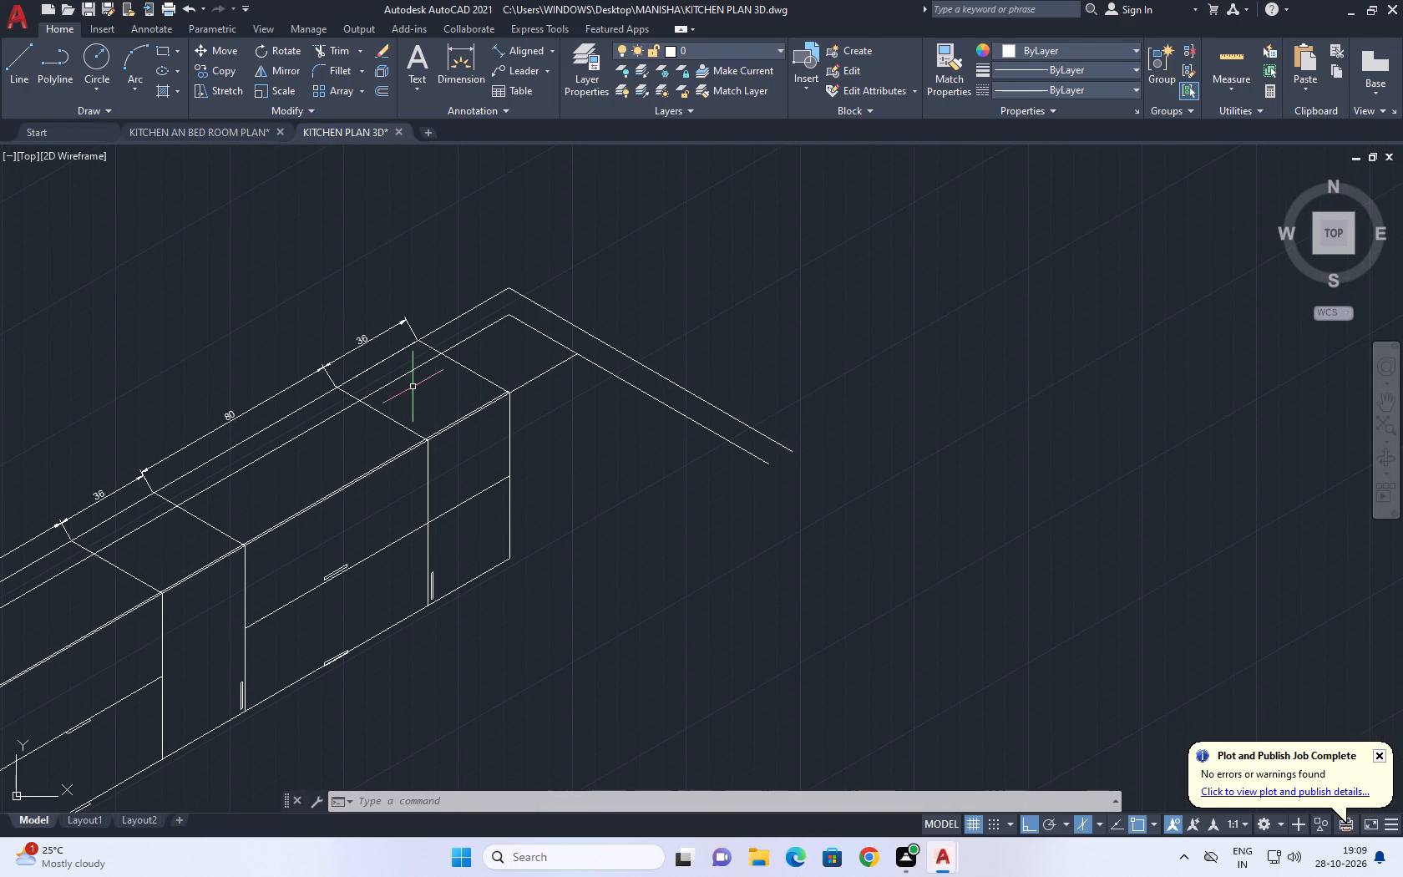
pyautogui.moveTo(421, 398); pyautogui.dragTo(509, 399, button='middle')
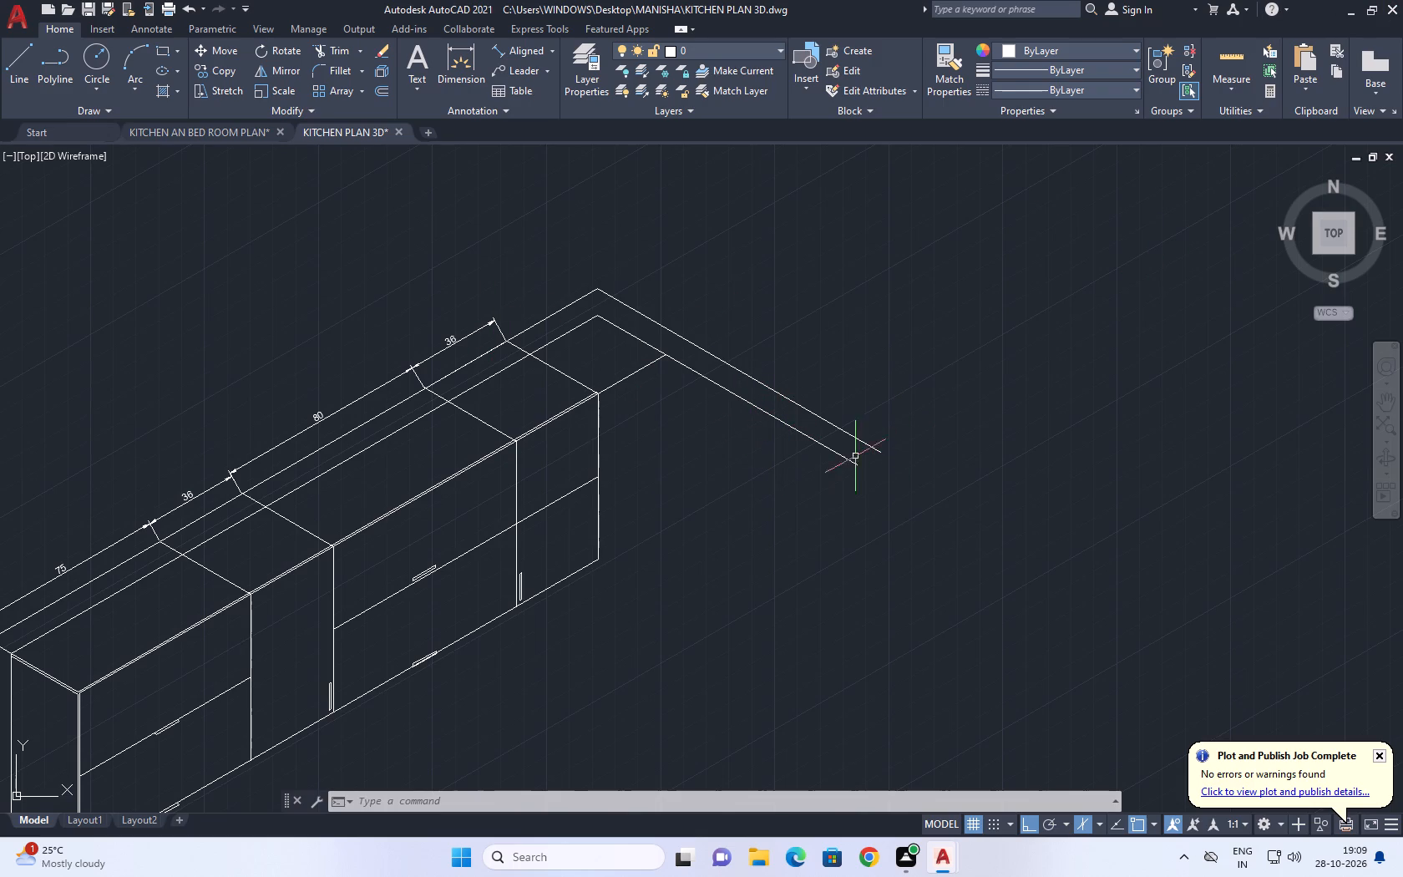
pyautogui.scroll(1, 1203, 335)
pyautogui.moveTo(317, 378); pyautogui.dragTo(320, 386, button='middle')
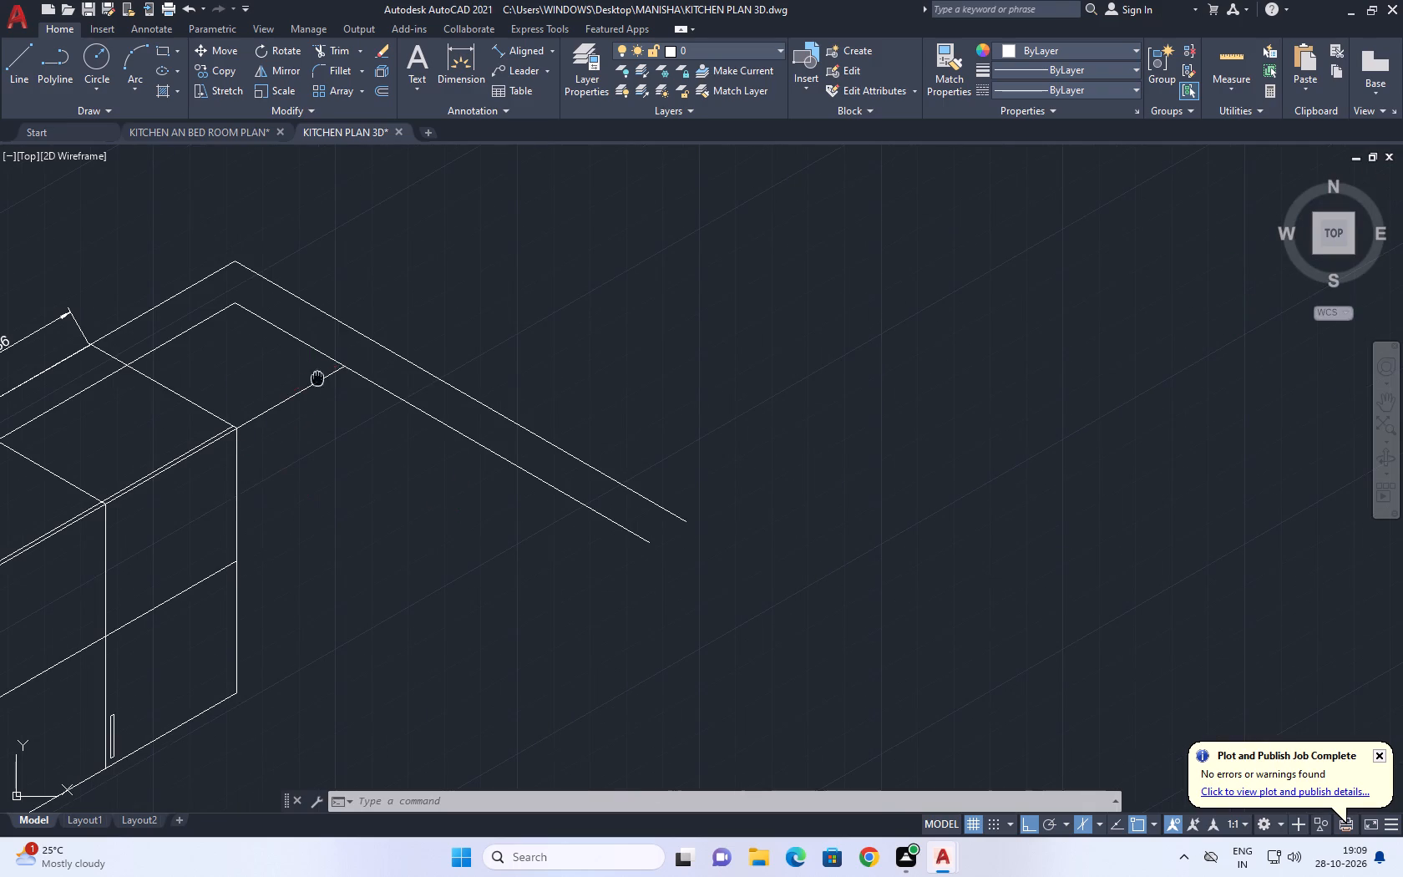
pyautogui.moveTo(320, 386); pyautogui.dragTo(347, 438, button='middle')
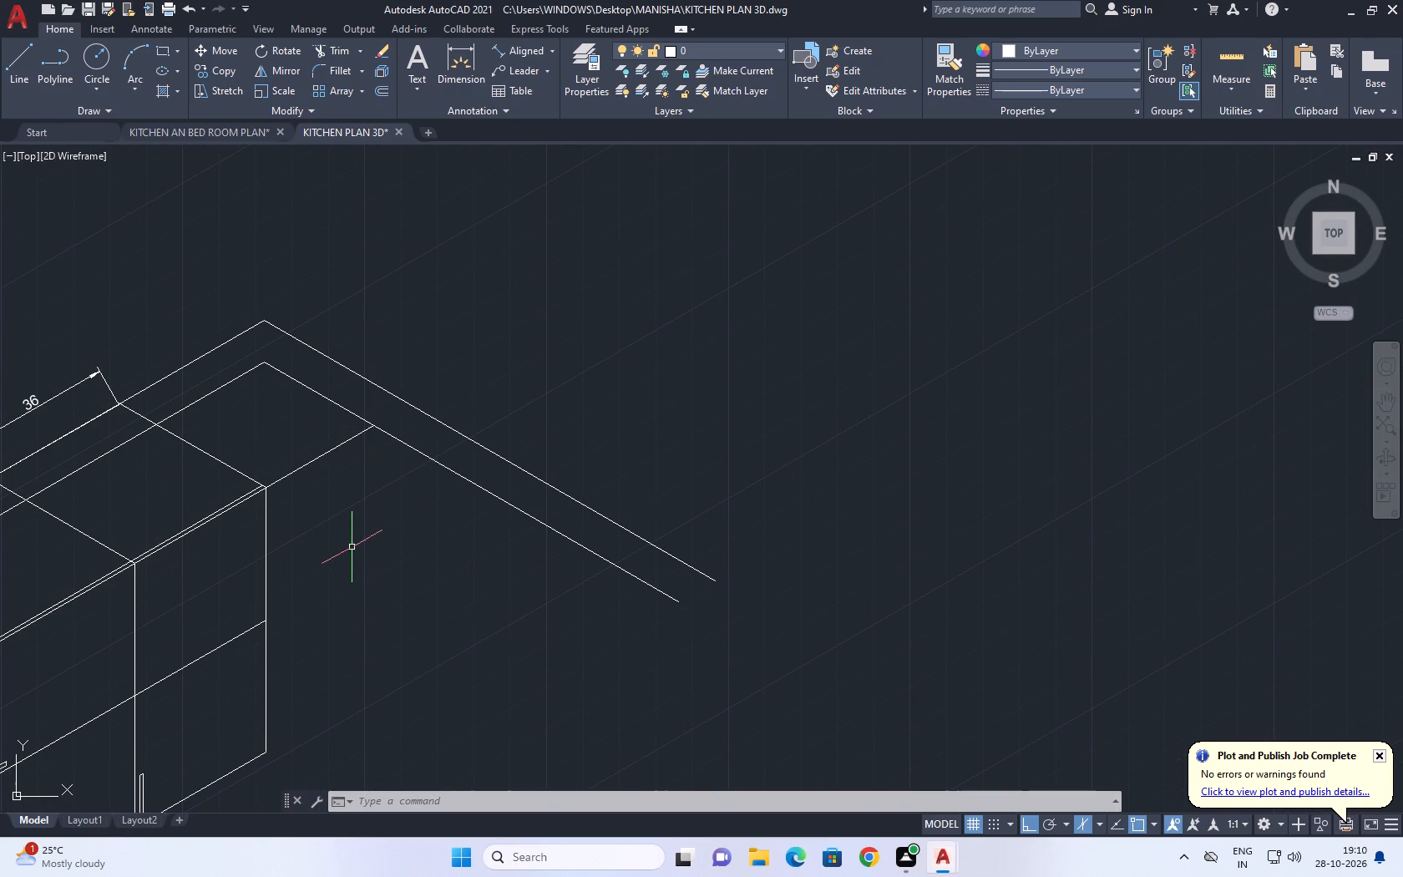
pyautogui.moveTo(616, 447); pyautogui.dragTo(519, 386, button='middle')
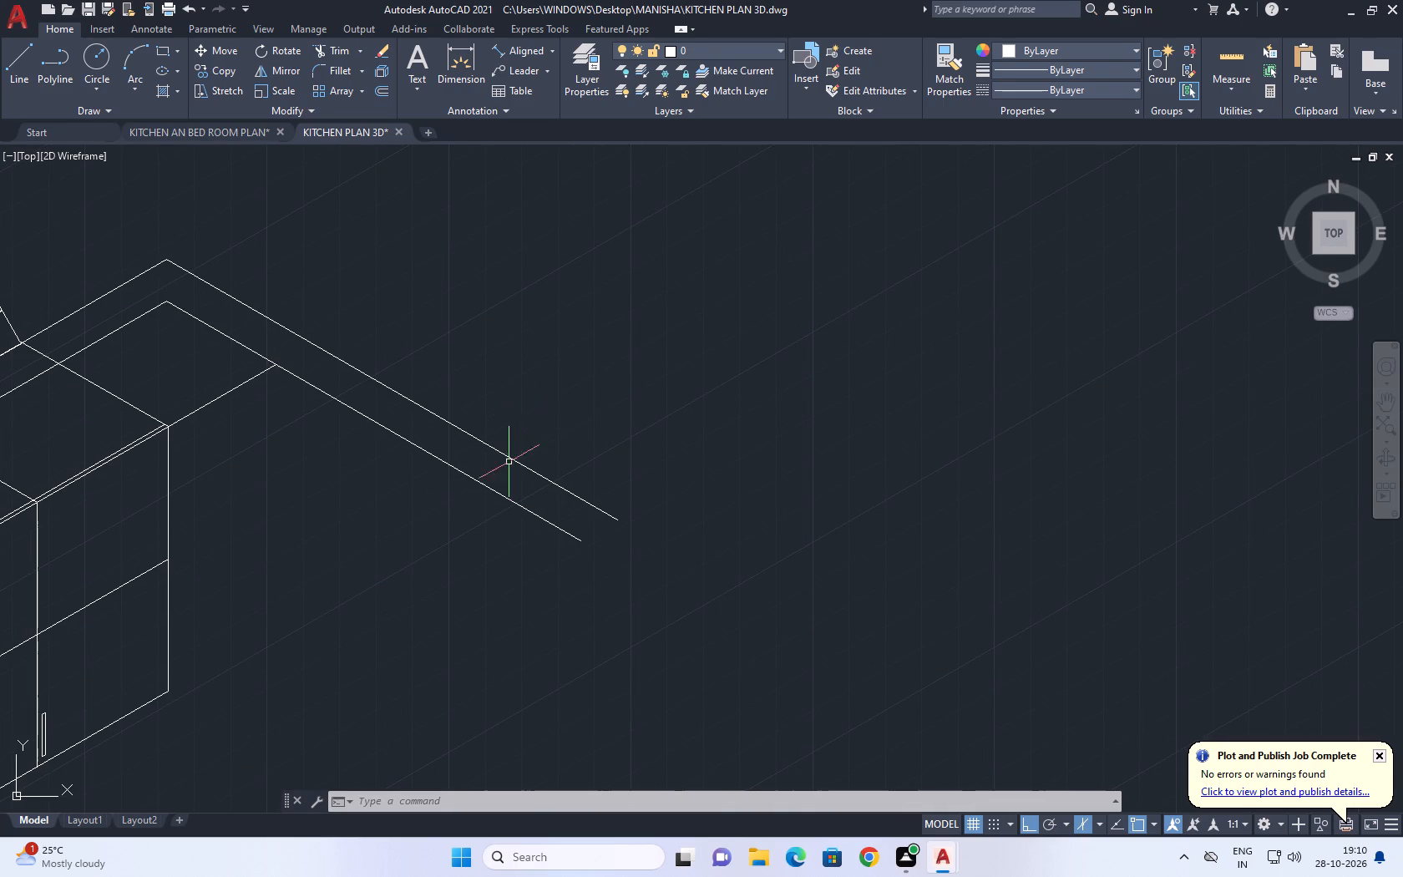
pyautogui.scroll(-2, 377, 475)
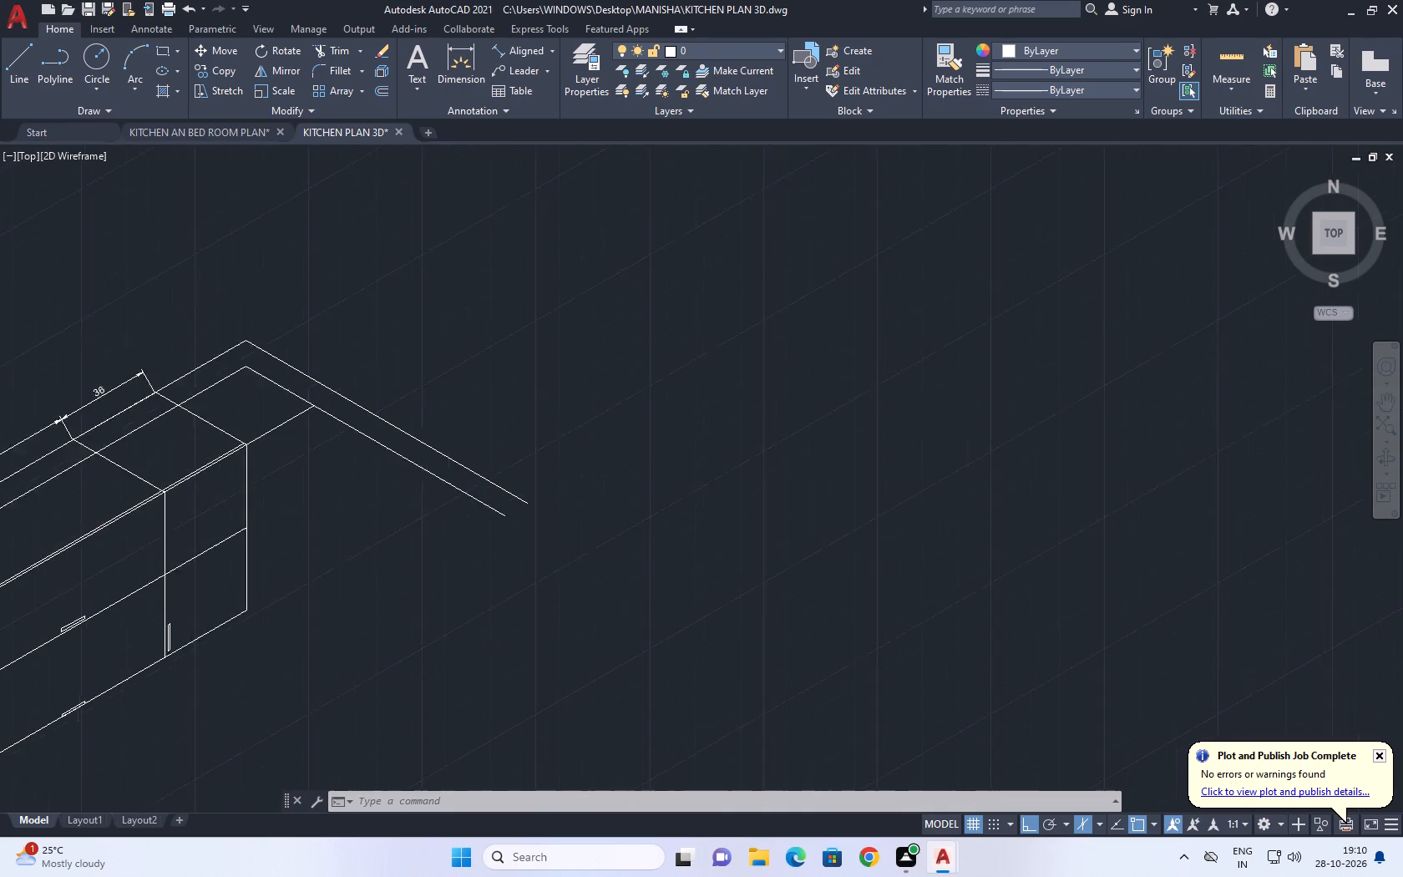
# Draw a line from the first bay's lower front corner back along the cabinet's end face, past both vertical wall lines.
pyautogui.moveTo(302, 482); pyautogui.dragTo(656, 362, button='middle')
pyautogui.scroll(3, 327, 567)
pyautogui.moveTo(332, 499); pyautogui.dragTo(338, 501, button='middle')
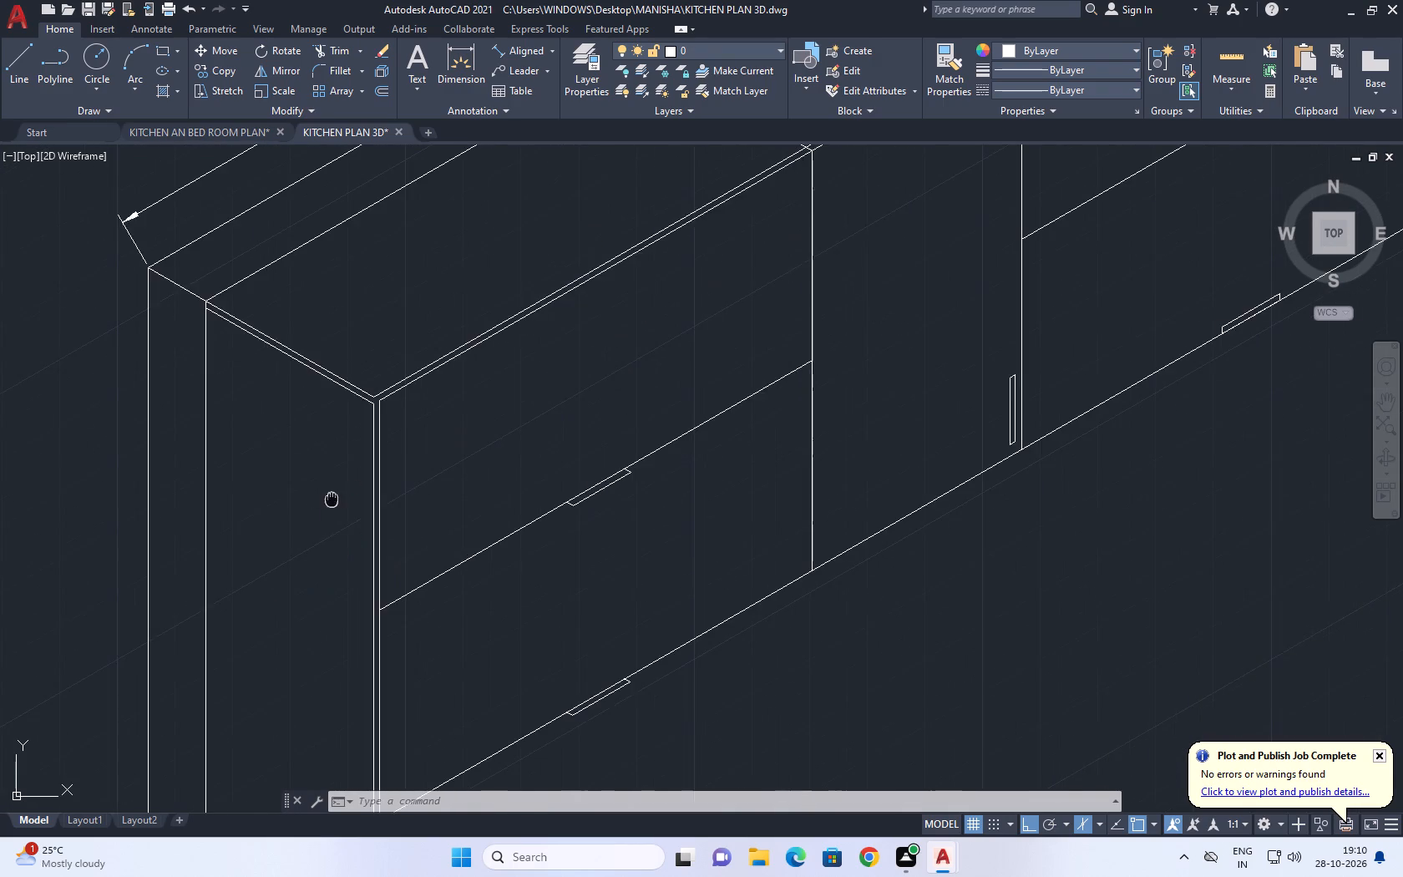
pyautogui.moveTo(338, 501); pyautogui.dragTo(437, 509, button='middle')
pyautogui.scroll(-2, 474, 510)
pyautogui.moveTo(523, 632); pyautogui.dragTo(511, 570, button='middle')
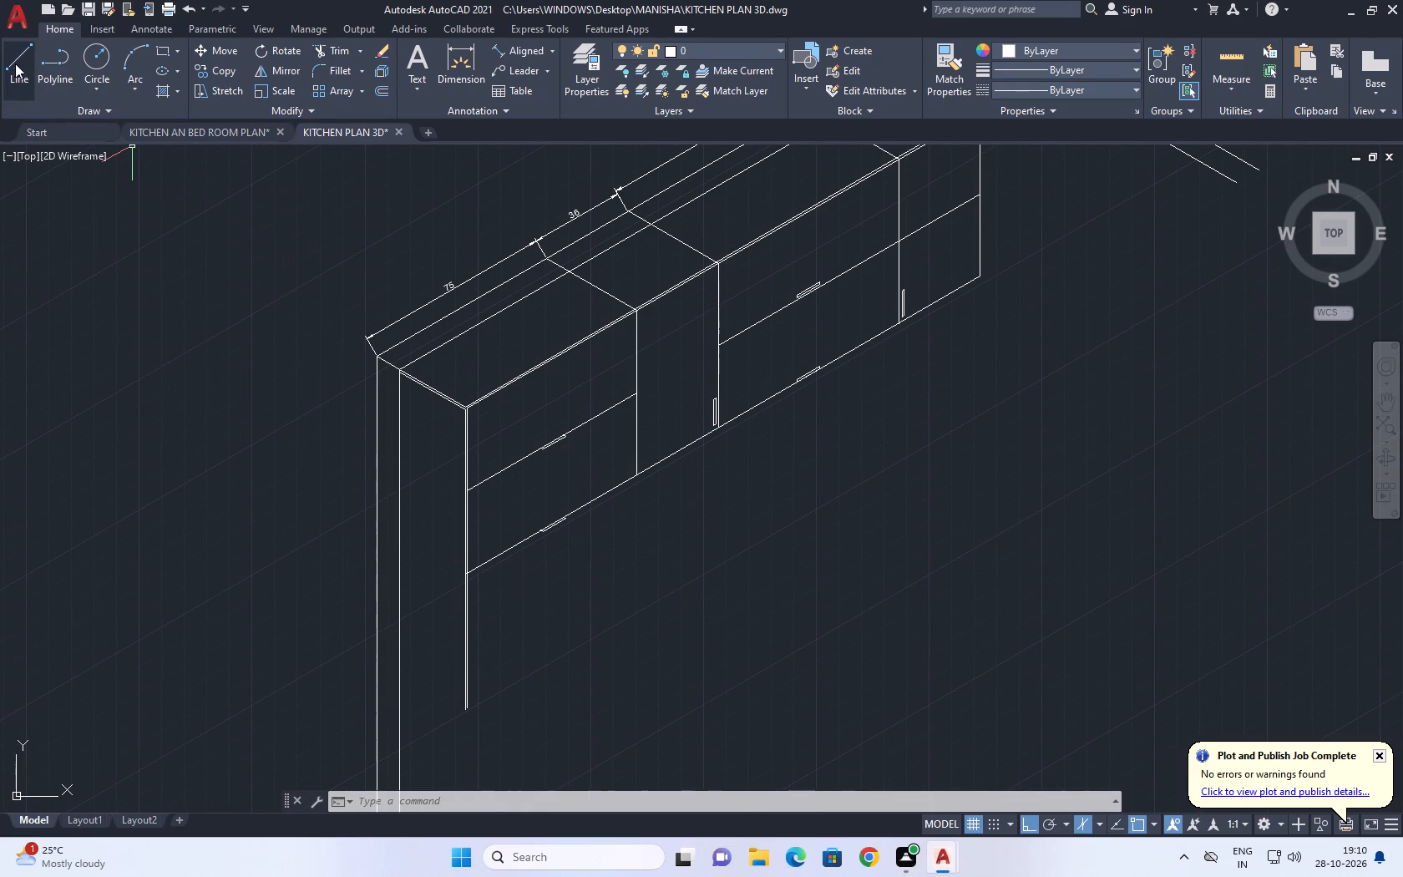
pyautogui.moveTo(15, 61); pyautogui.dragTo(13, 53)
pyautogui.scroll(4, 428, 576)
pyautogui.scroll(1, 551, 594)
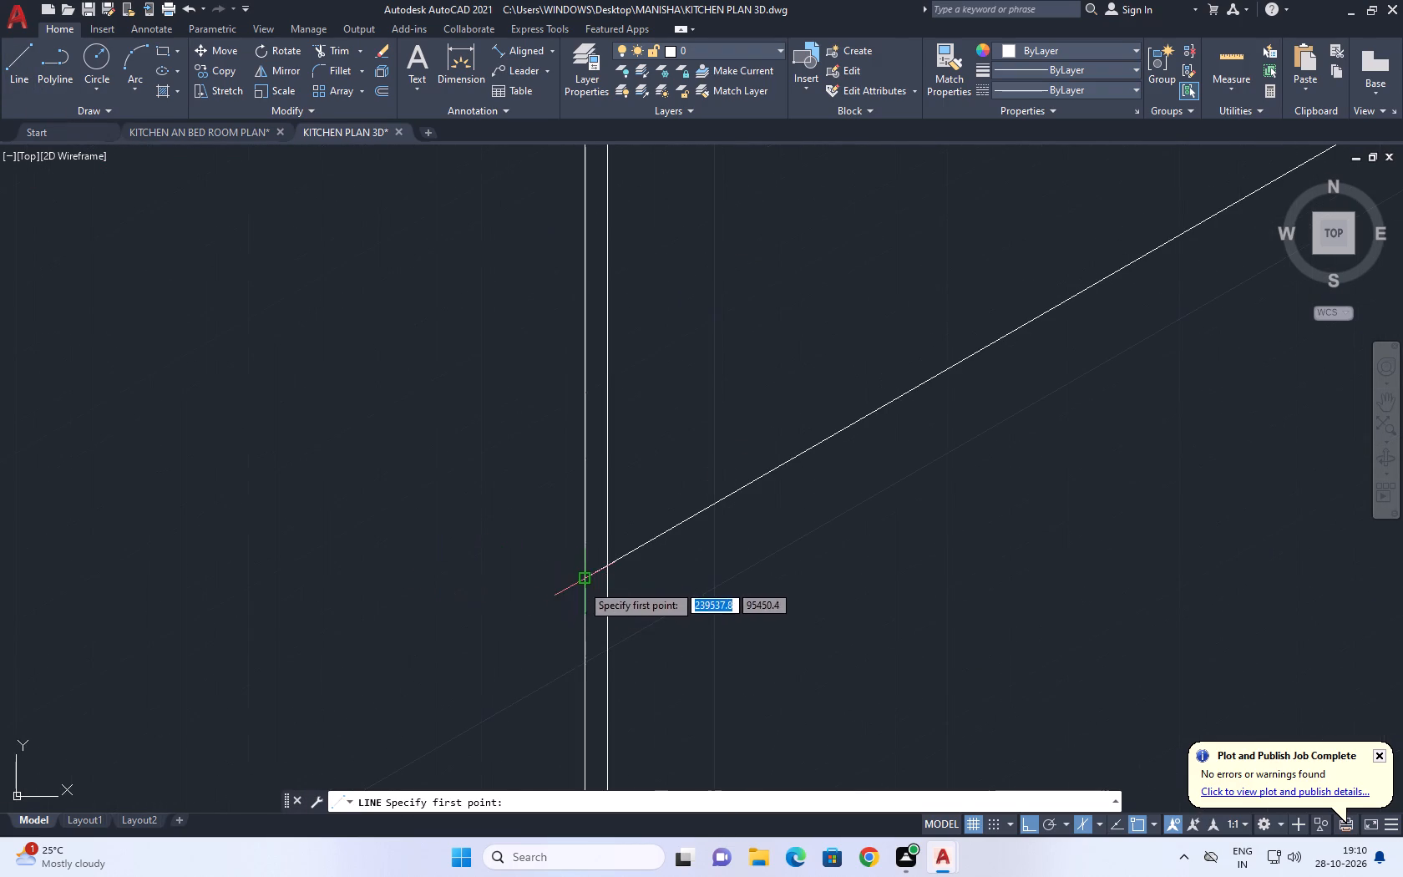
pyautogui.click(581, 580)
pyautogui.scroll(-3, 385, 516)
pyautogui.moveTo(310, 485); pyautogui.dragTo(579, 534, button='middle')
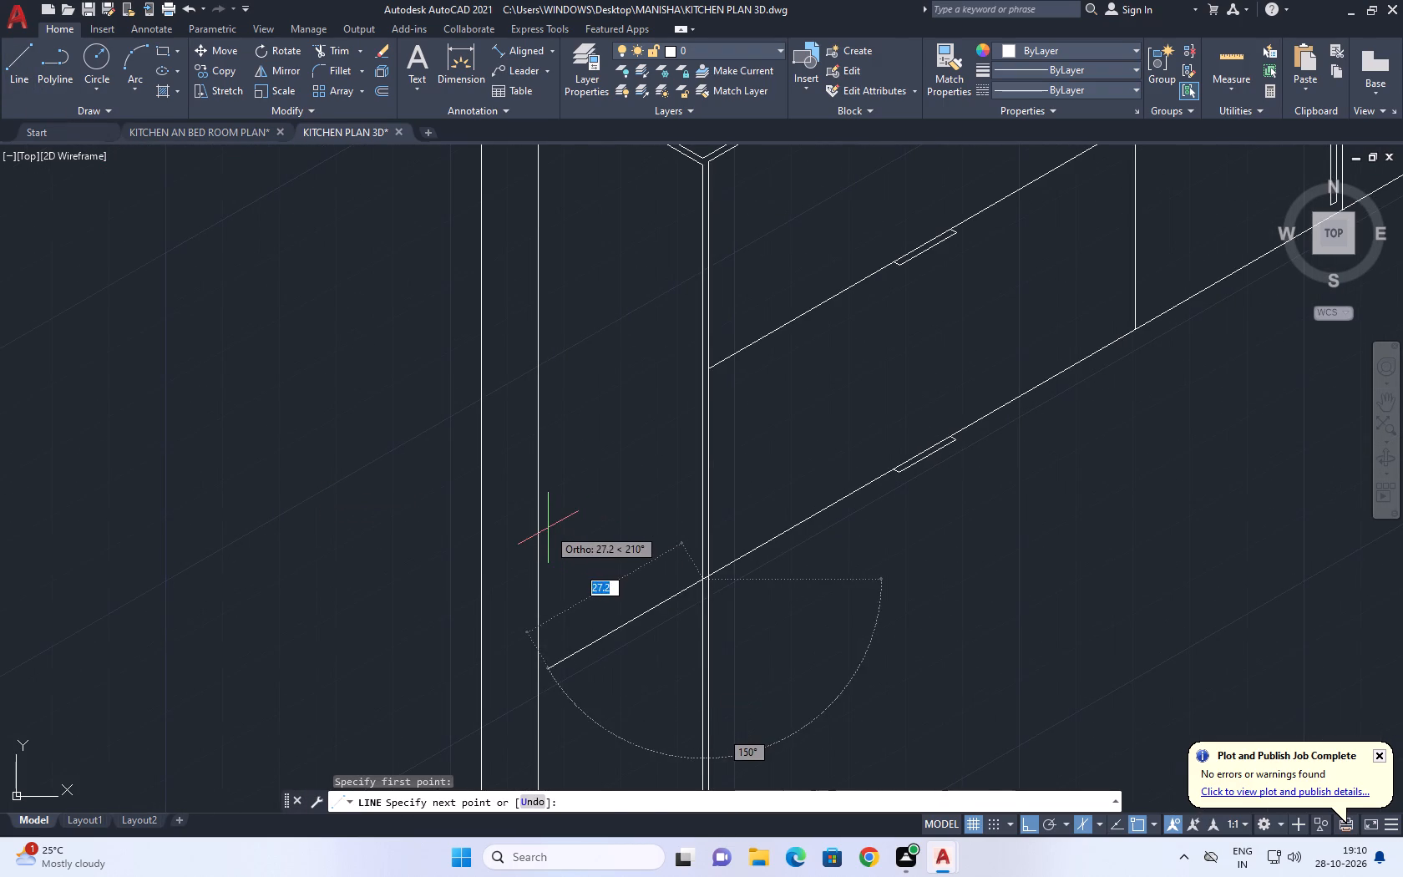
pyautogui.press('F5')
pyautogui.click(413, 446)
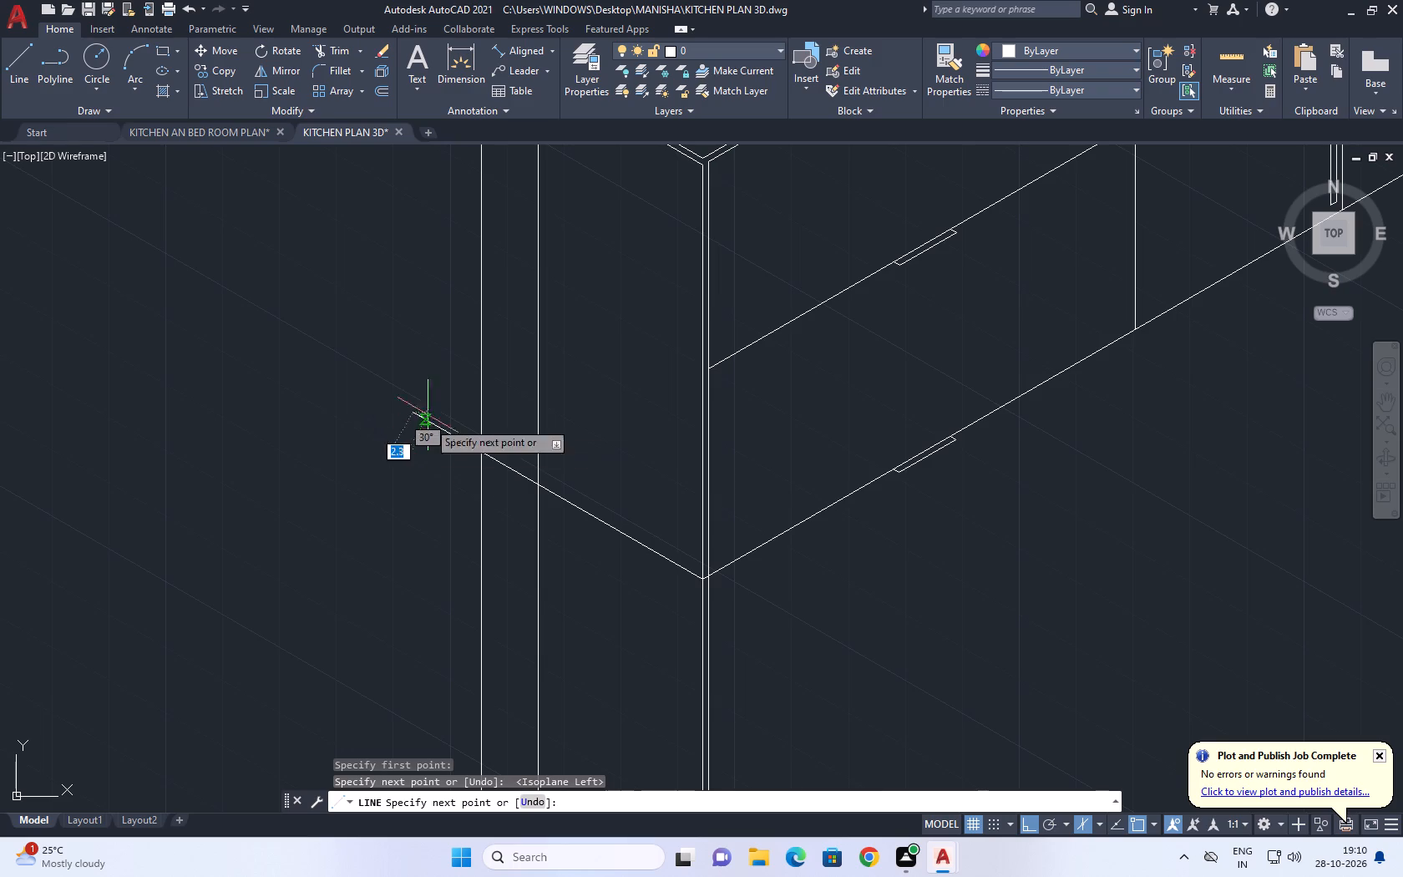
pyautogui.rightClick(410, 388)
pyautogui.click(481, 414)
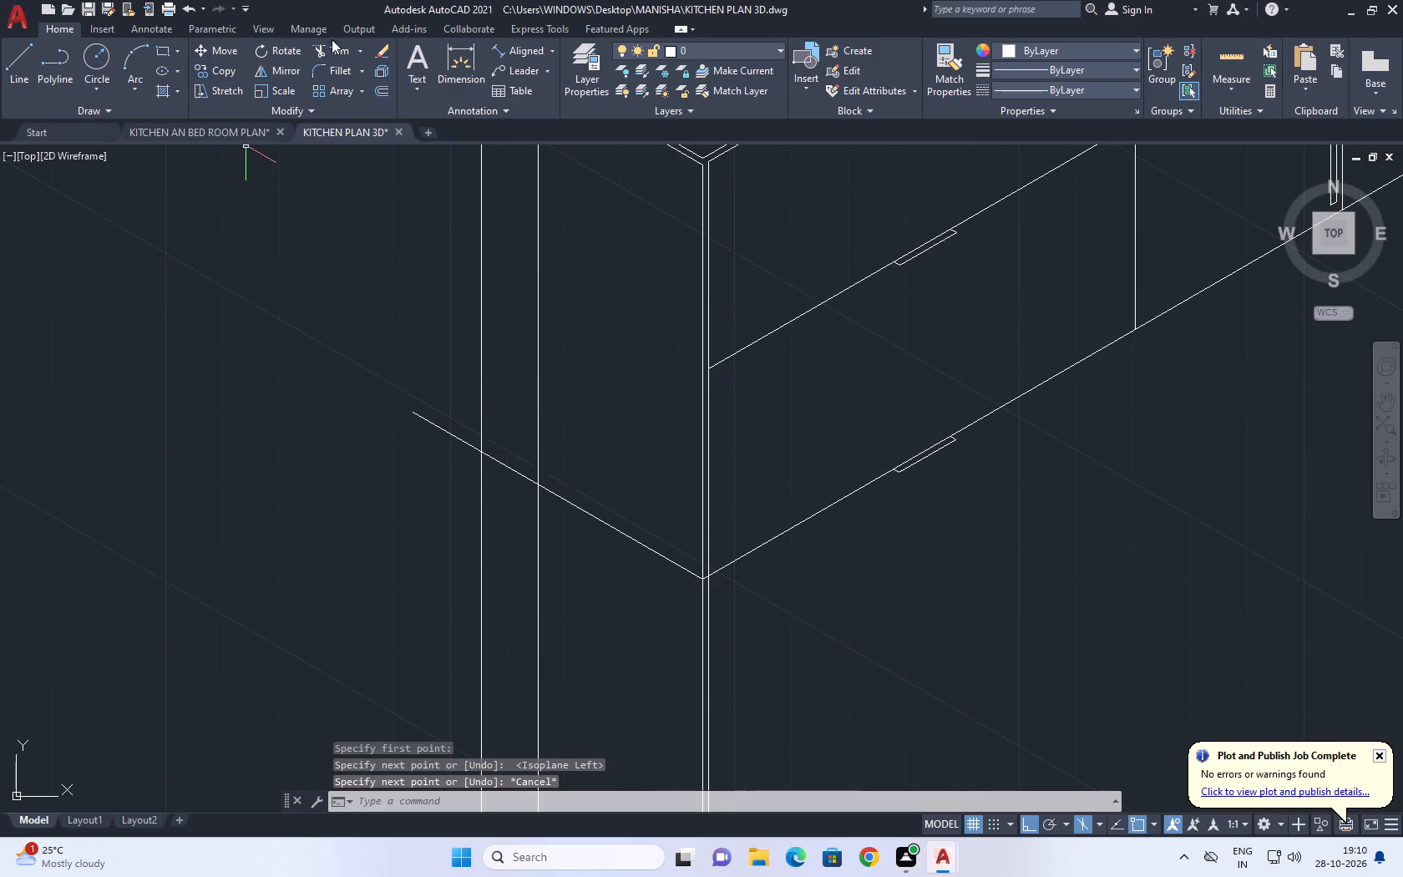
# Trim the end face's new bottom edge back to the inner vertical wall line beside the cabinet.
pyautogui.click(337, 52)
pyautogui.click(466, 438)
pyautogui.click(454, 454)
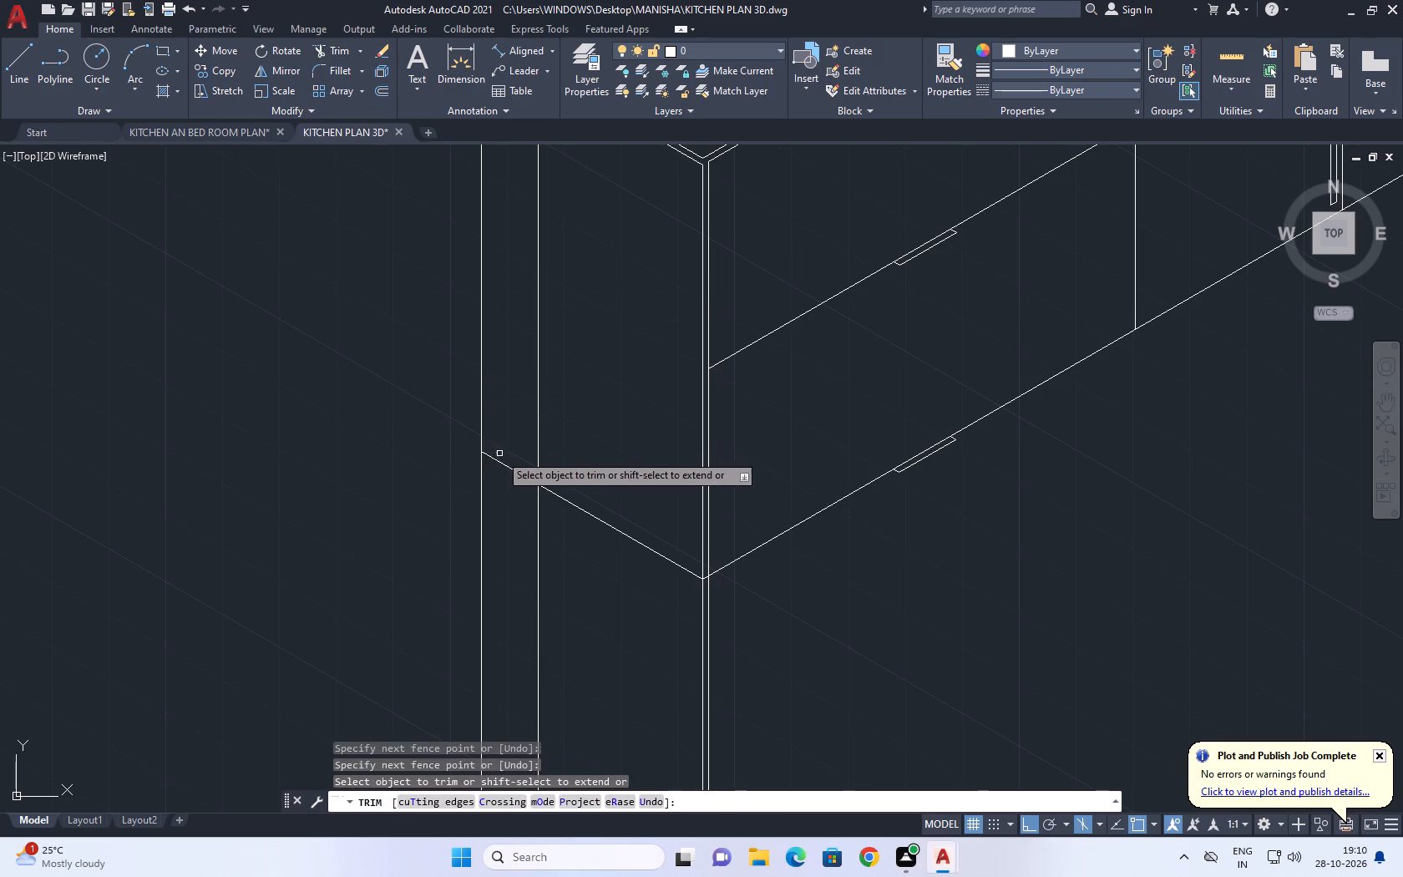
pyautogui.moveTo(499, 454); pyautogui.dragTo(415, 438, button='middle')
pyautogui.click(417, 452)
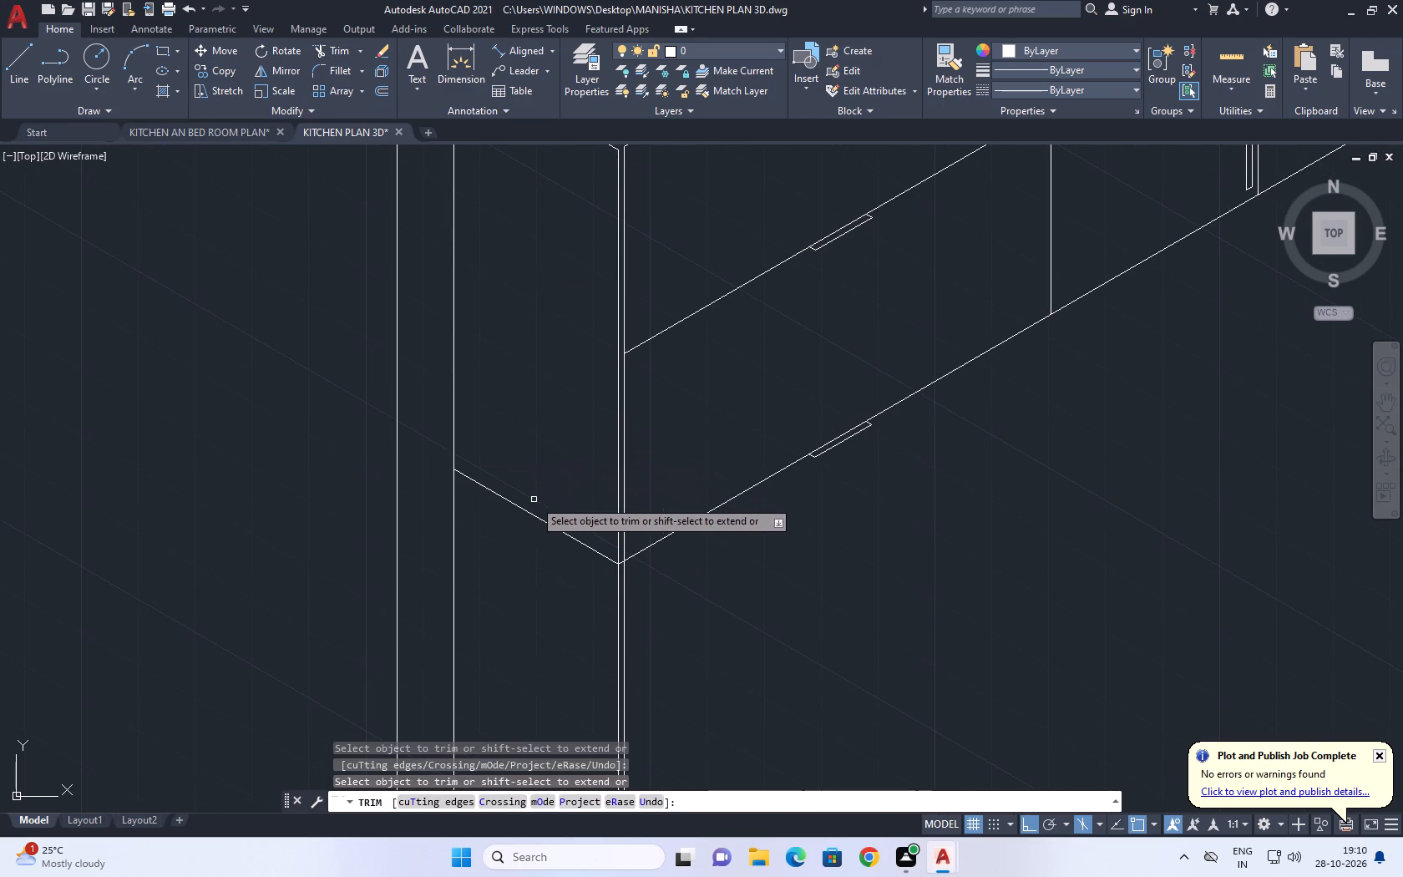
pyautogui.moveTo(527, 480); pyautogui.dragTo(477, 536, button='middle')
pyautogui.rightClick(716, 606)
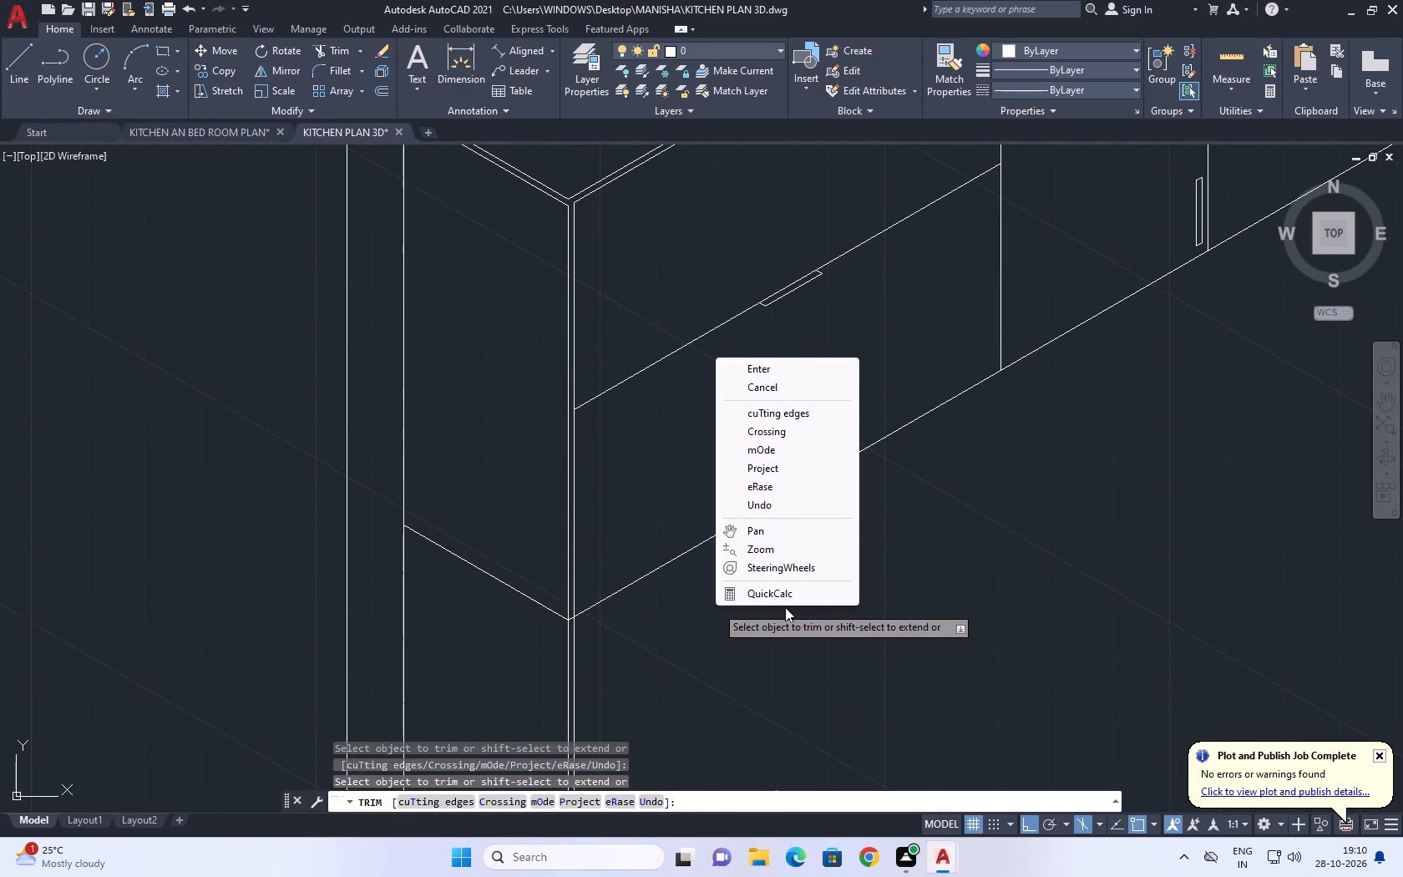
pyautogui.click(782, 388)
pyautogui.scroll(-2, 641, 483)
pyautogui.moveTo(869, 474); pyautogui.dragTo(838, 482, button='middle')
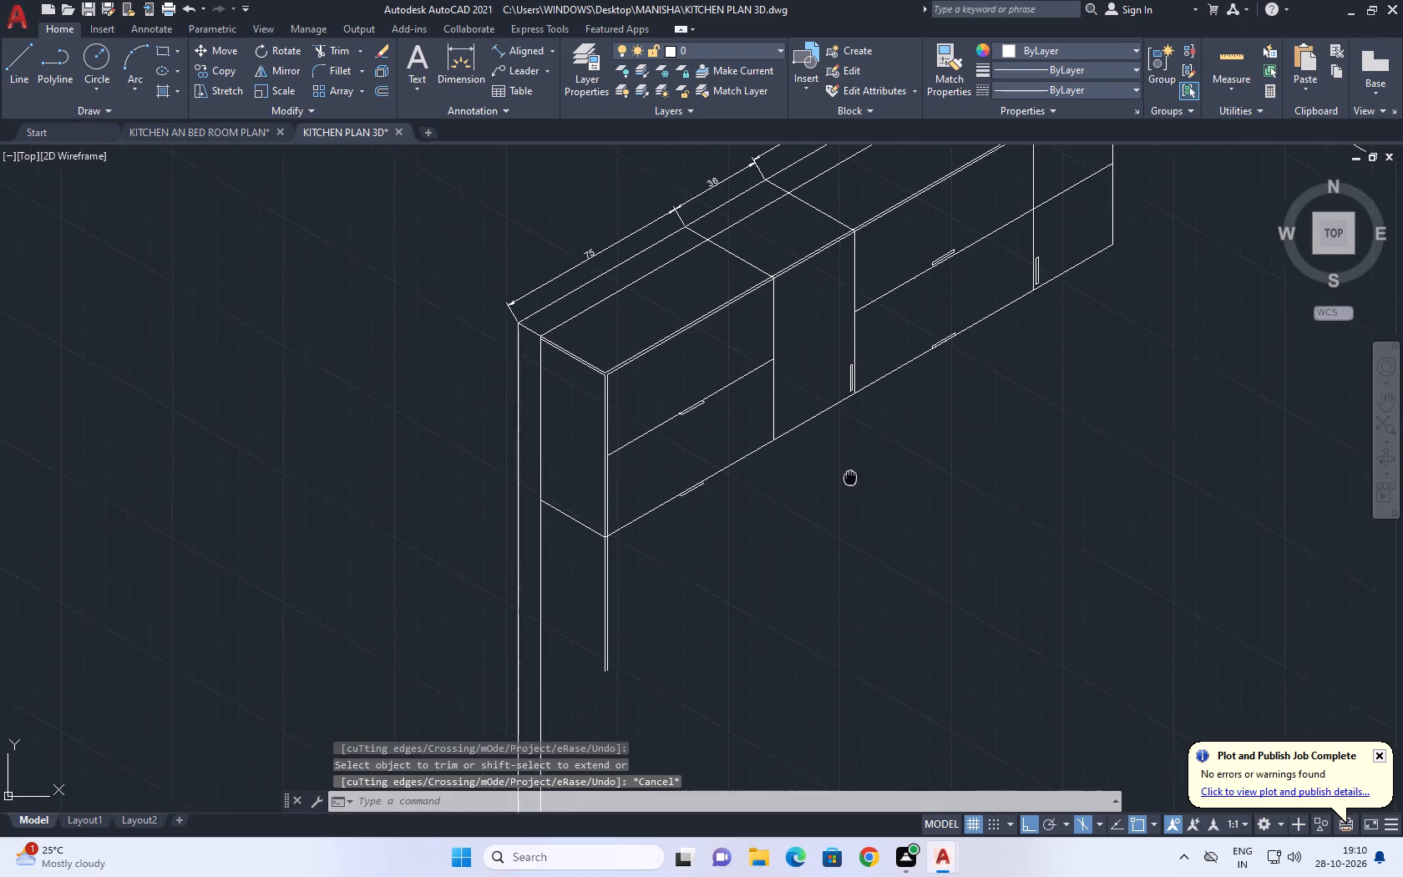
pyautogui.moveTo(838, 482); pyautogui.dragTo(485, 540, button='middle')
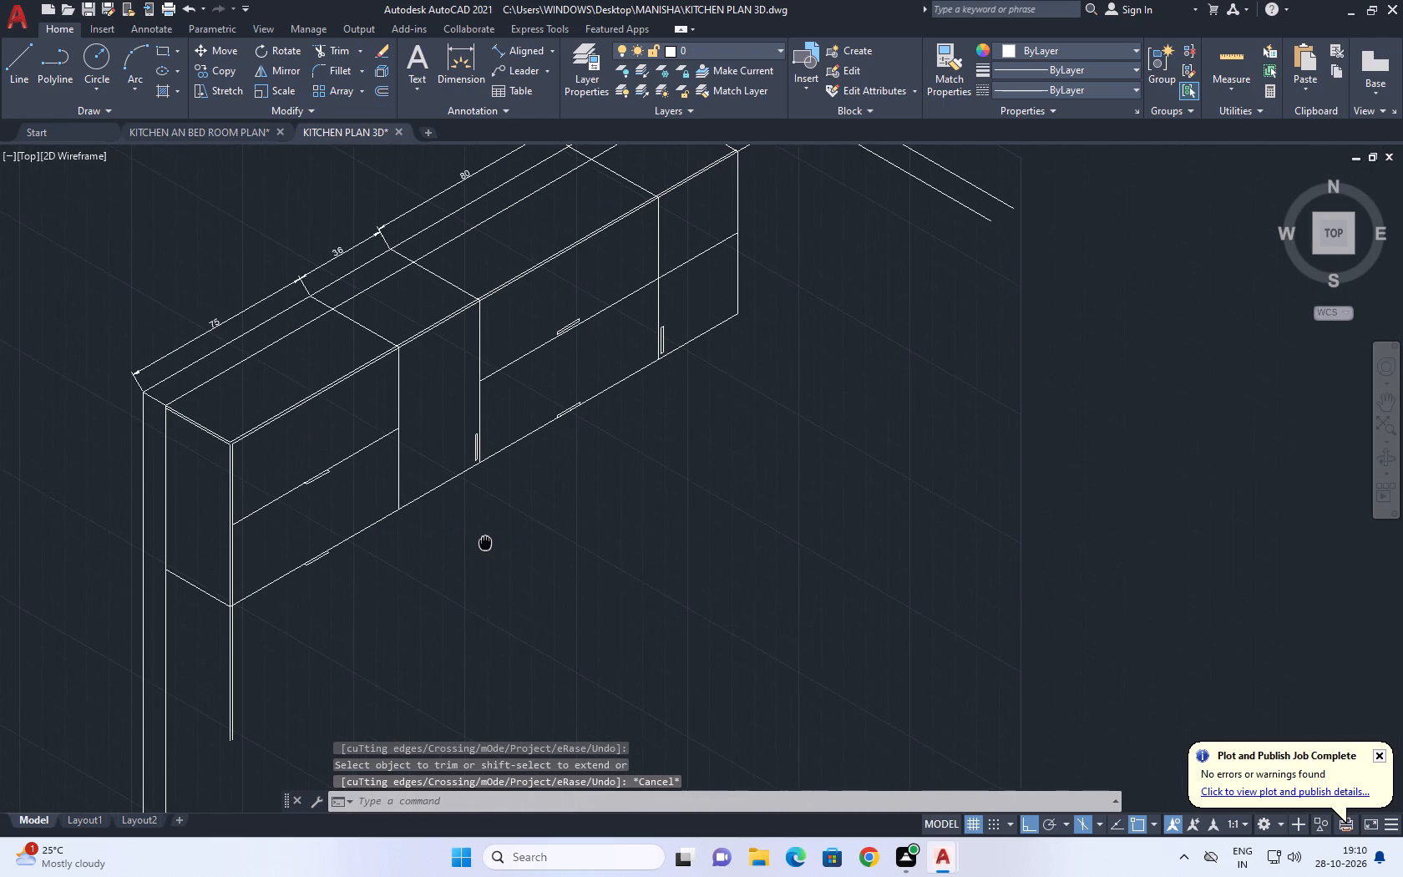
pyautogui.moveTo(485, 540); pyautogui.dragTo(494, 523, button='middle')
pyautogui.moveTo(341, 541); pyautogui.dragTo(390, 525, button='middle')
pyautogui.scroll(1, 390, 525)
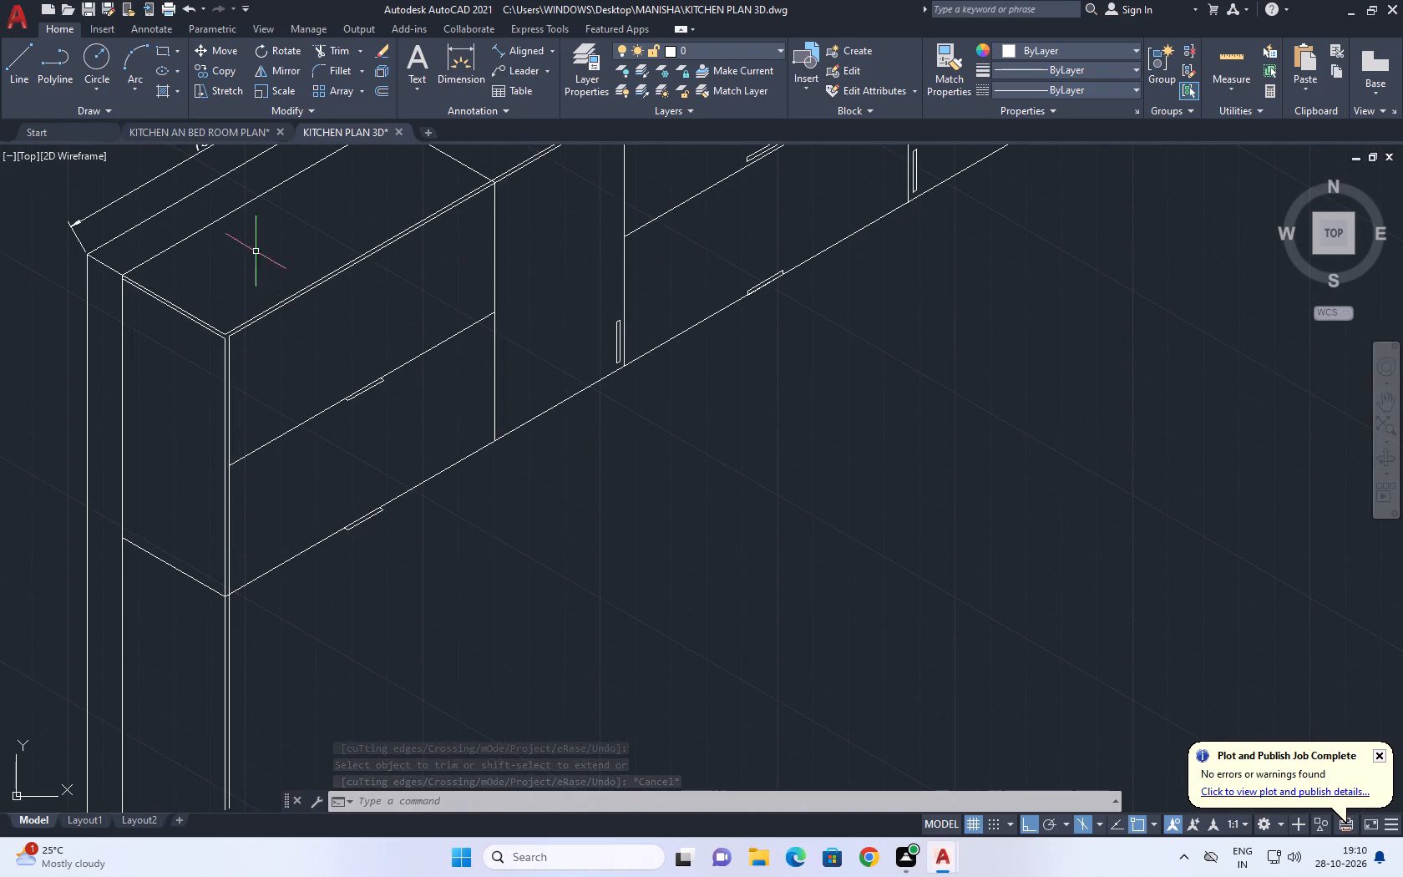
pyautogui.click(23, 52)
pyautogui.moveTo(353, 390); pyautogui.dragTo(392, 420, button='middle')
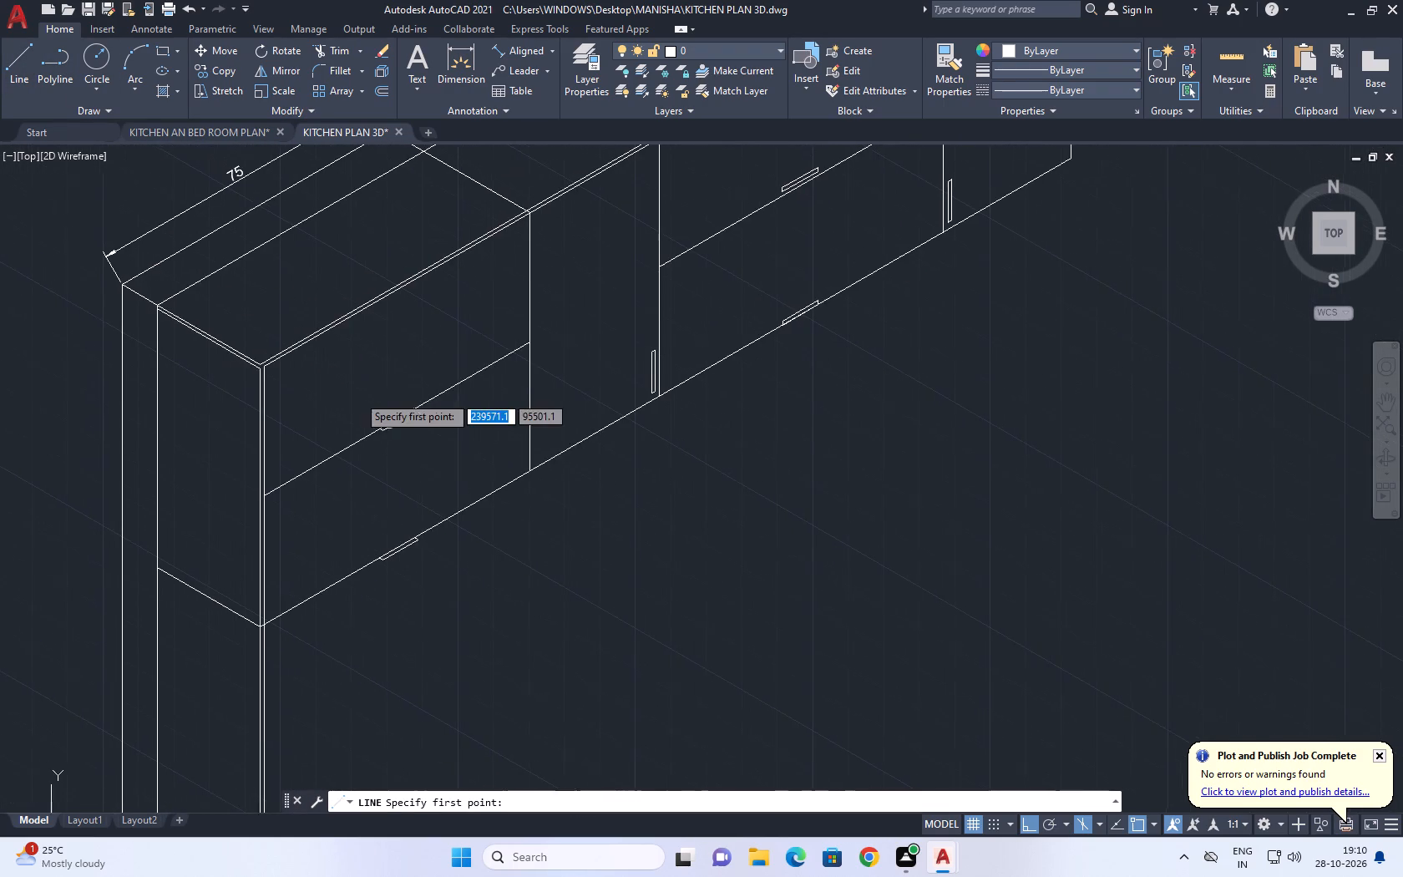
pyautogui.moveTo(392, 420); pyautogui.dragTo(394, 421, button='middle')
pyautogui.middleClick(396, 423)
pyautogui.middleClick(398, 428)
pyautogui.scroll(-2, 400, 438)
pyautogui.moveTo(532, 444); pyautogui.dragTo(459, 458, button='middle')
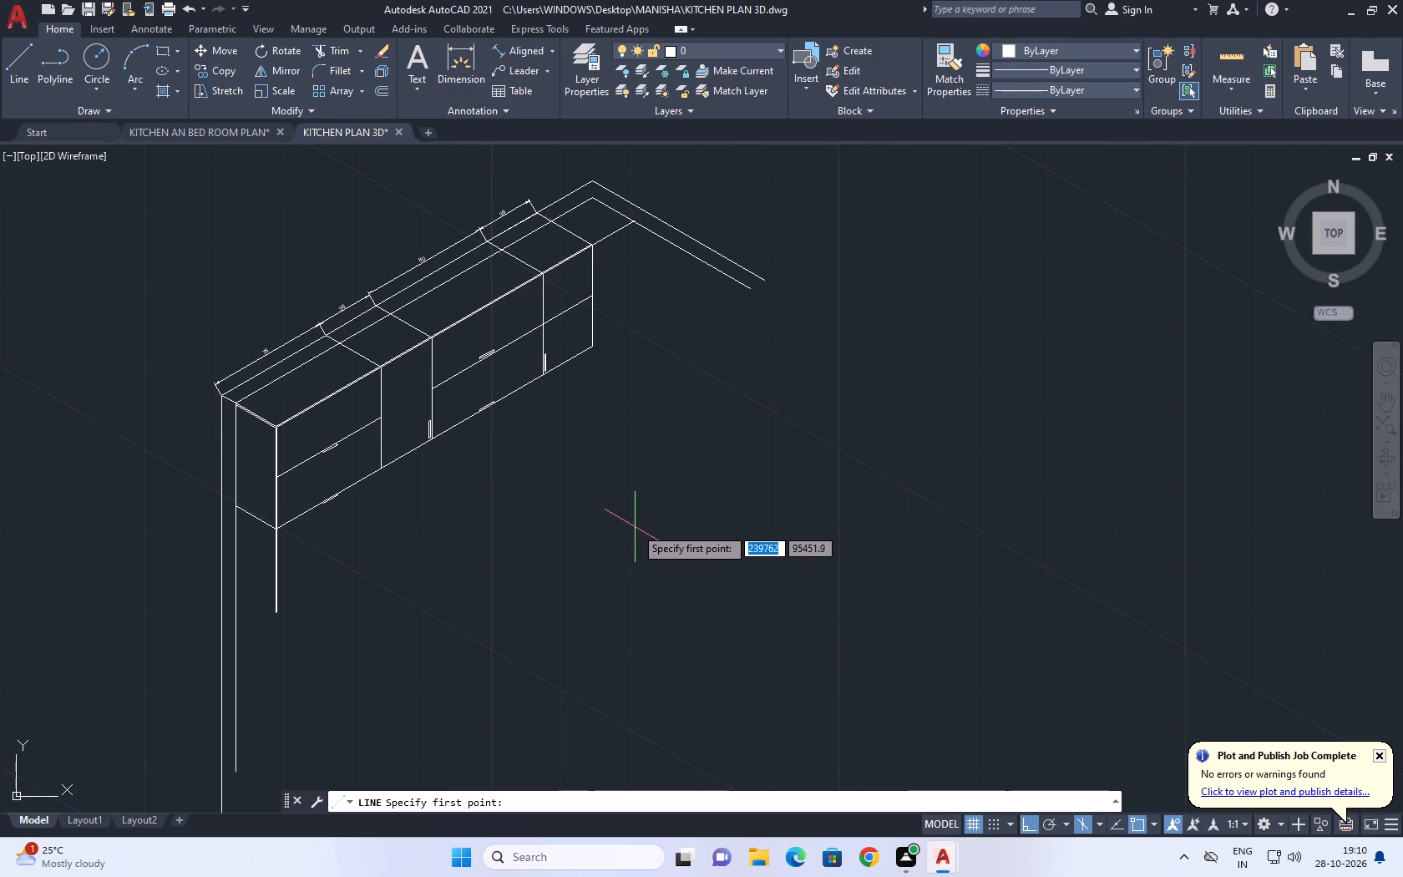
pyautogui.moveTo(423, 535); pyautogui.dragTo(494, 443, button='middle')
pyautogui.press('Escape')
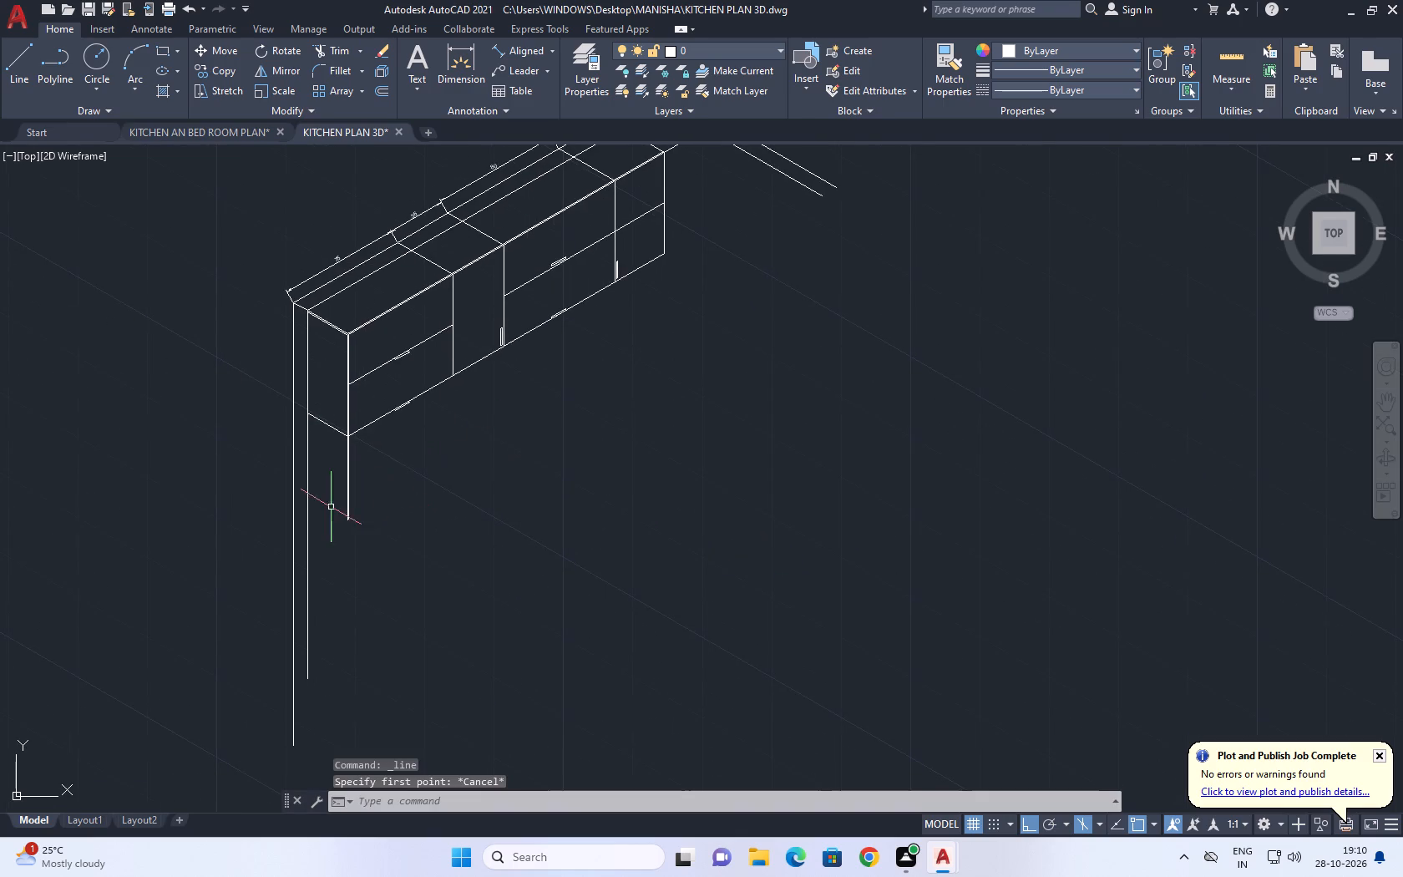
# Trim away the two close vertical lines that extend below the first bay's lower front corner.
pyautogui.scroll(2, 331, 507)
pyautogui.scroll(2, 372, 343)
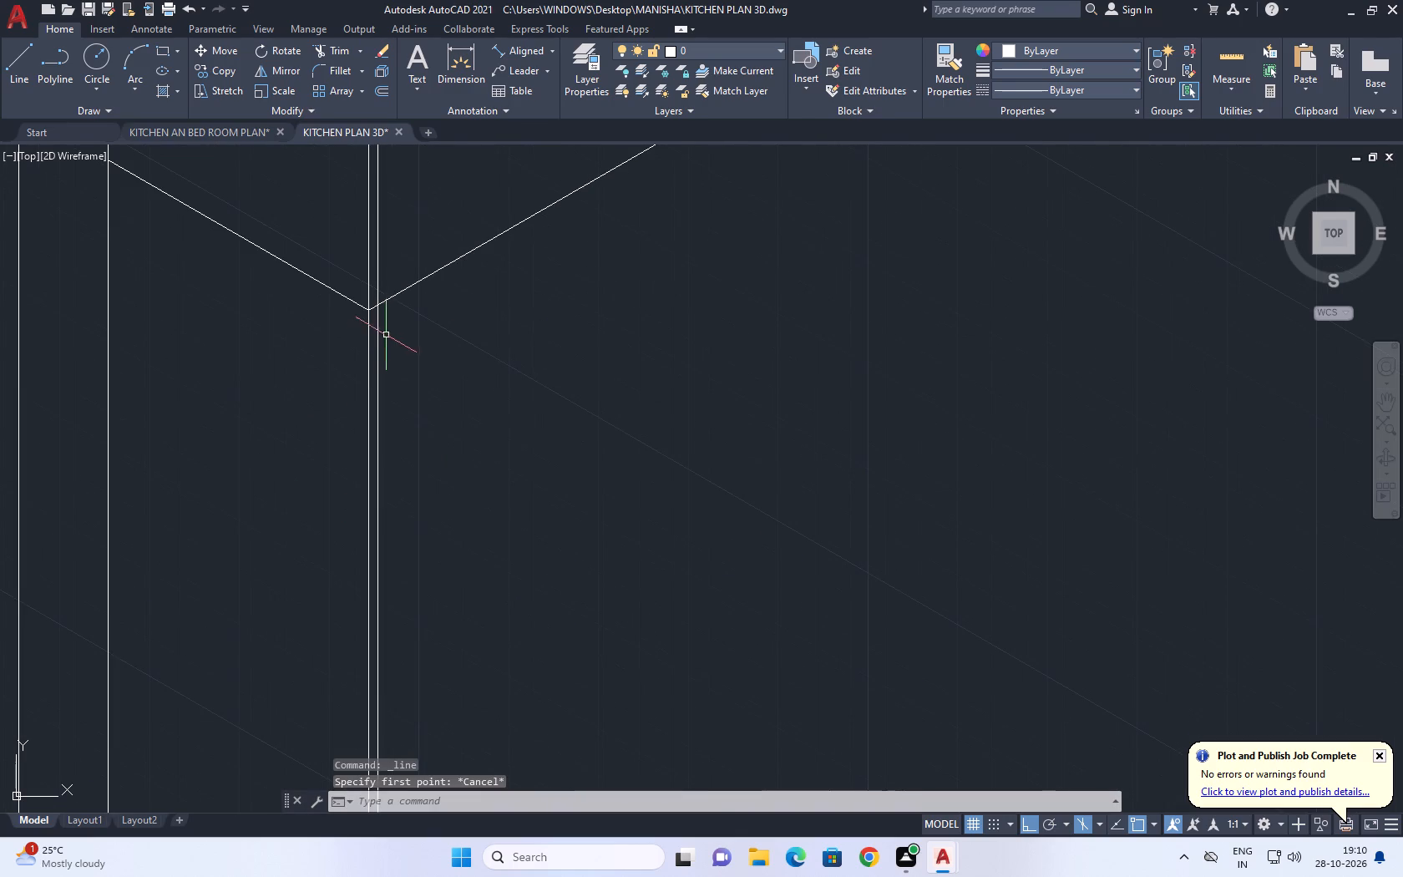
pyautogui.press('l')
pyautogui.press('Escape')
pyautogui.write('TR')
pyautogui.press('space')
pyautogui.click(444, 358)
pyautogui.click(332, 423)
pyautogui.press('Escape')
# Draw two consecutive lines straight down from the first bay's lower front corner, 100 and 20 units long.
pyautogui.scroll(-3, 455, 405)
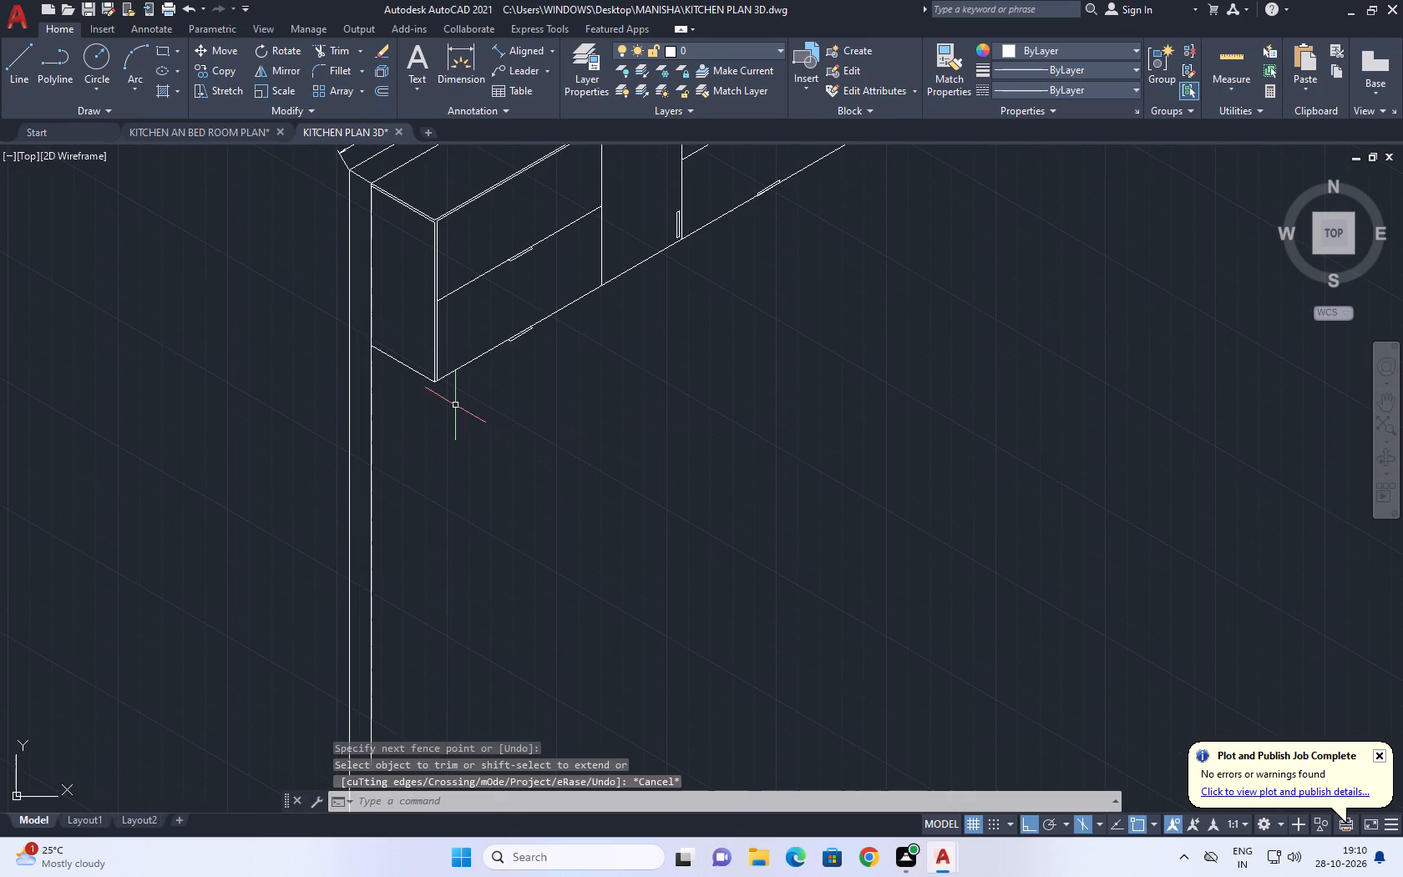
pyautogui.write('L')
pyautogui.press('space')
pyautogui.moveTo(491, 438); pyautogui.dragTo(530, 365, button='middle')
pyautogui.scroll(1, 487, 318)
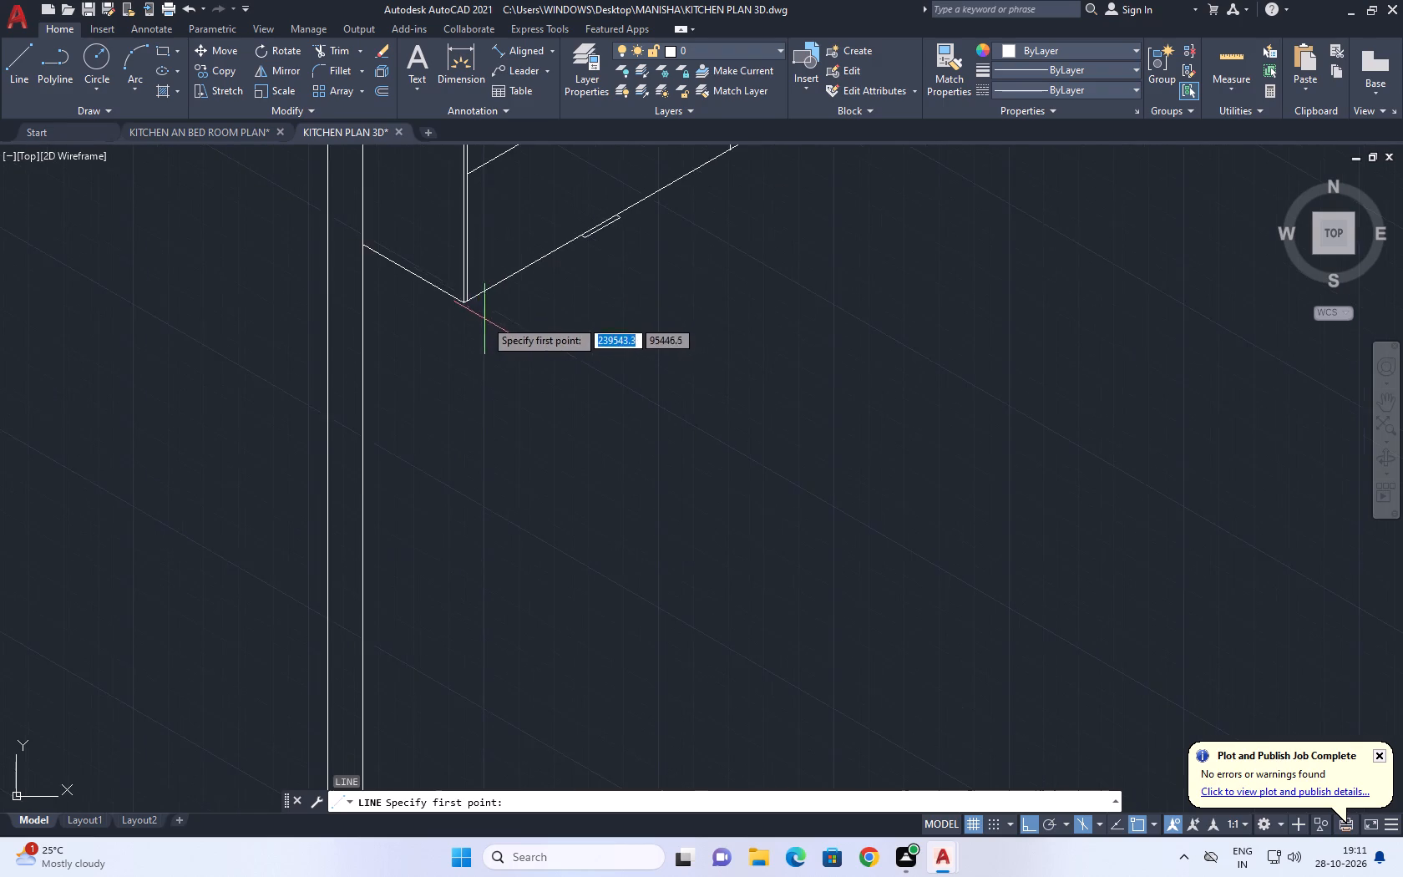
pyautogui.scroll(3, 484, 319)
pyautogui.click(456, 305)
pyautogui.scroll(-5, 562, 304)
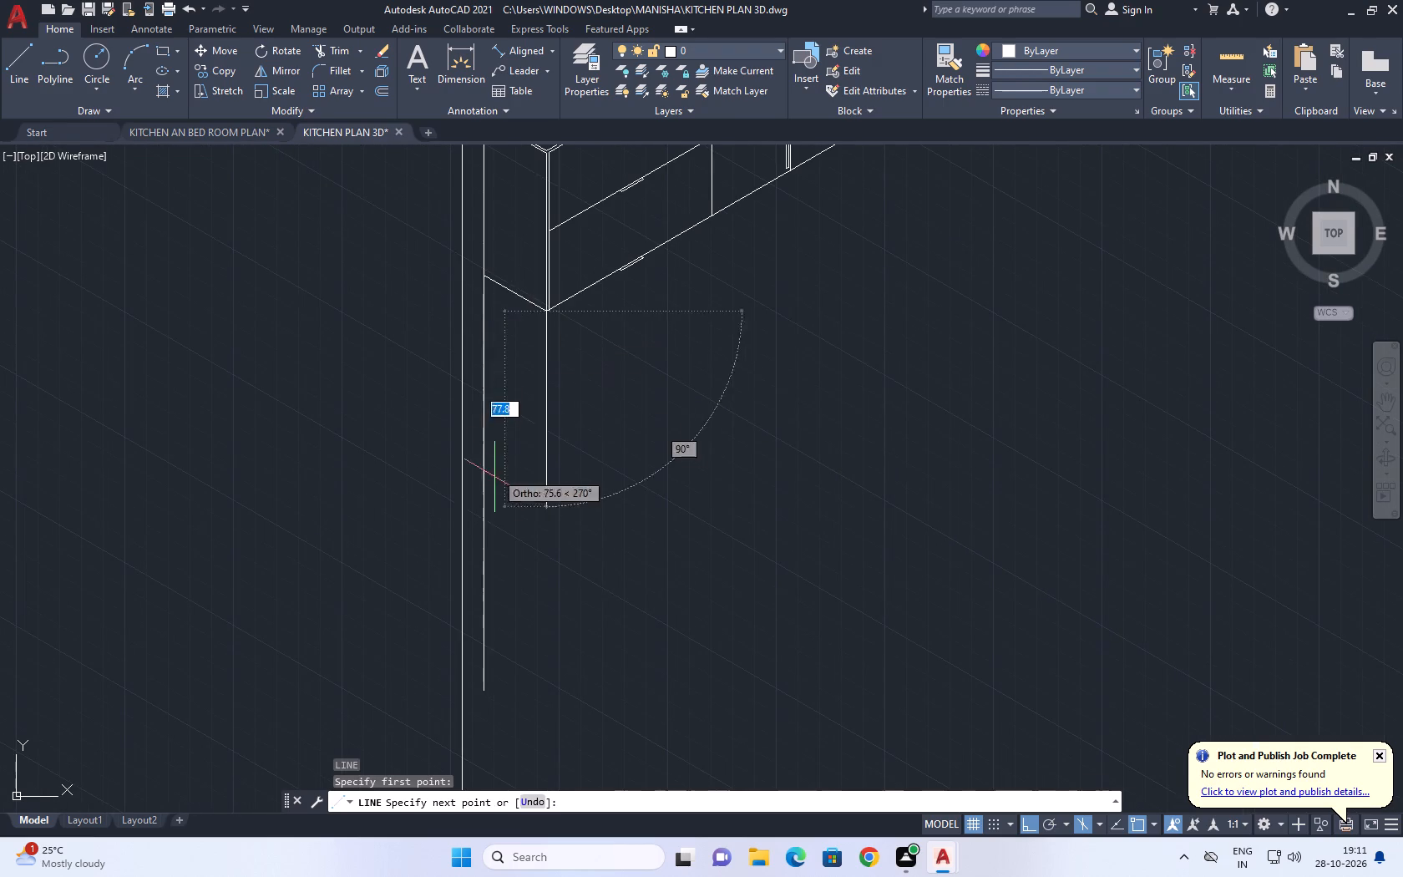
pyautogui.moveTo(514, 519); pyautogui.dragTo(513, 504, button='middle')
pyautogui.moveTo(529, 571); pyautogui.dragTo(517, 476, button='middle')
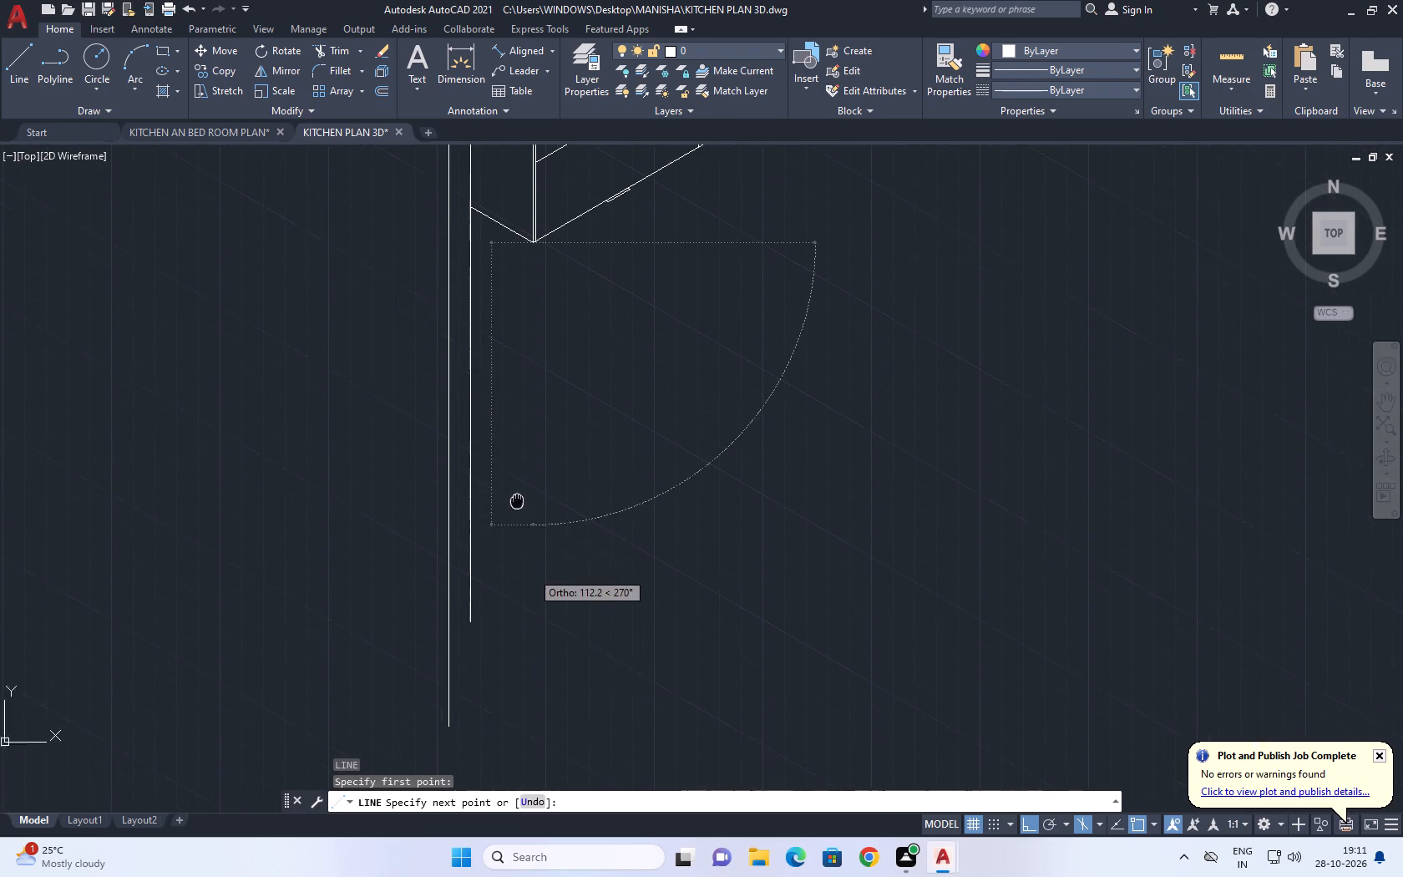
pyautogui.moveTo(517, 476); pyautogui.dragTo(517, 421, button='middle')
pyautogui.scroll(-3, 531, 504)
pyautogui.scroll(2, 533, 515)
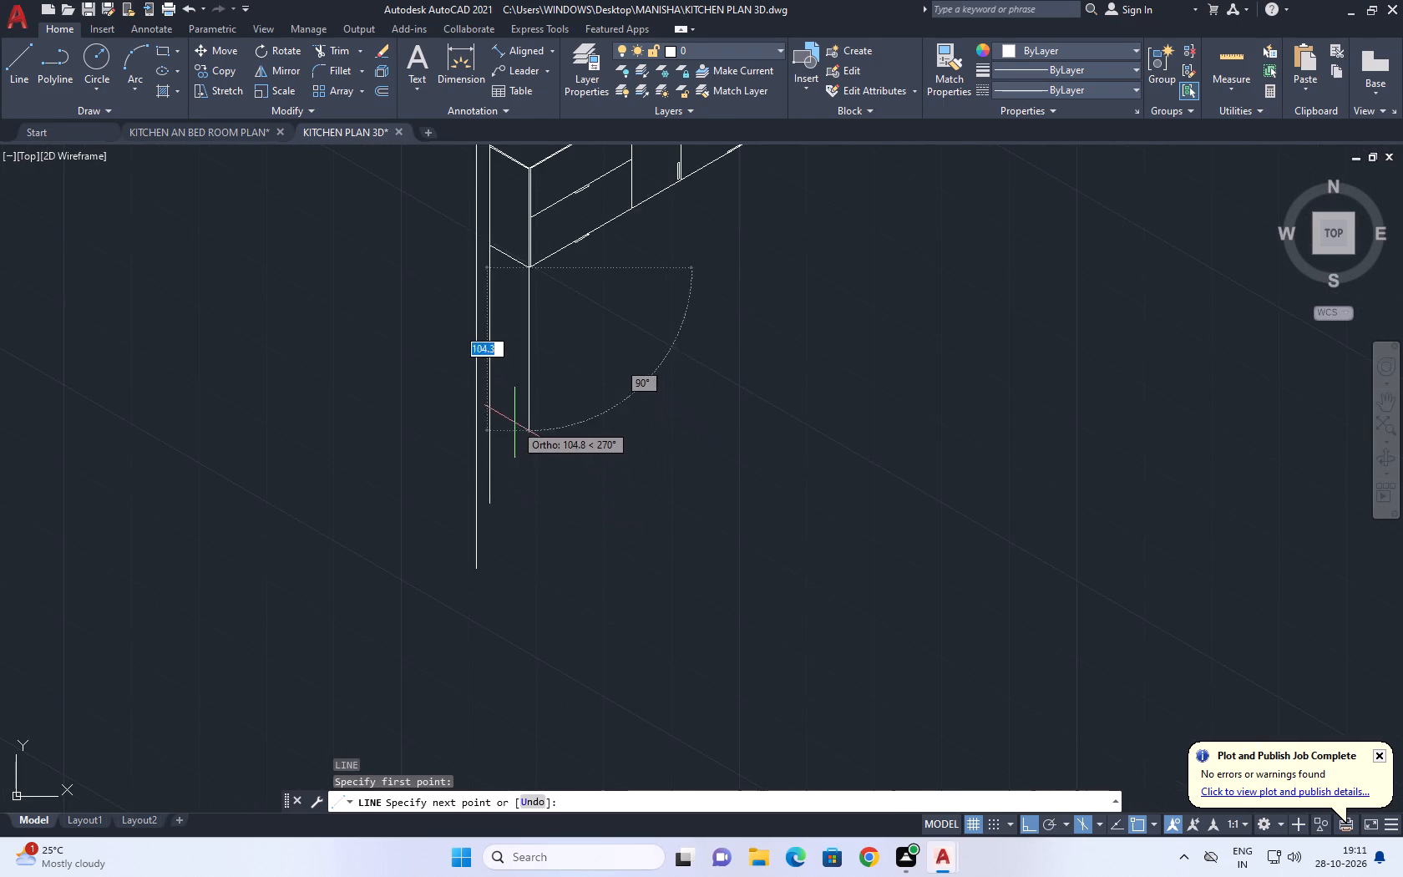
pyautogui.moveTo(514, 423); pyautogui.dragTo(505, 479, button='middle')
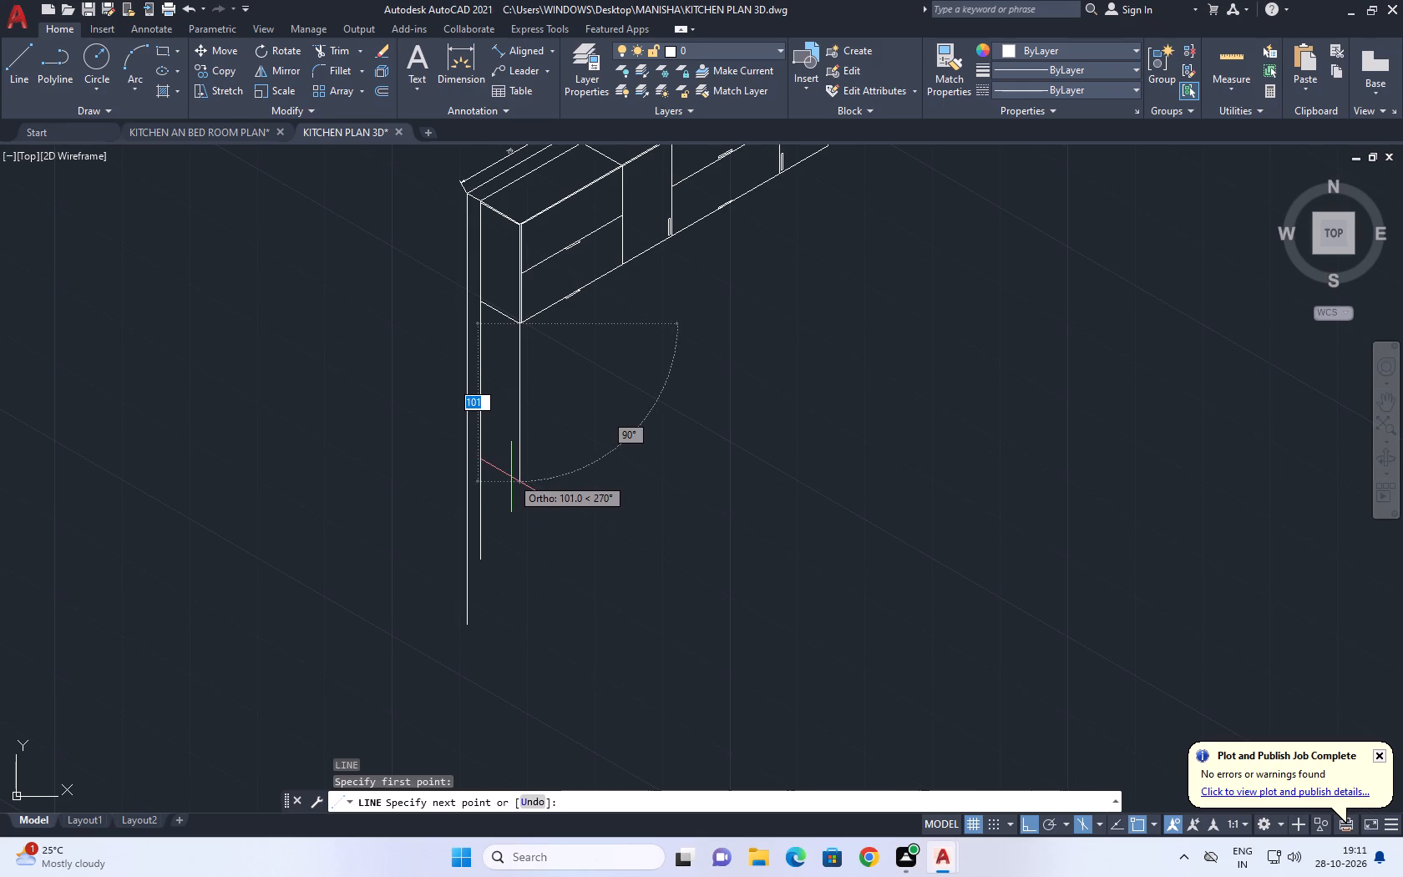
pyautogui.write('100')
pyautogui.press('Return')
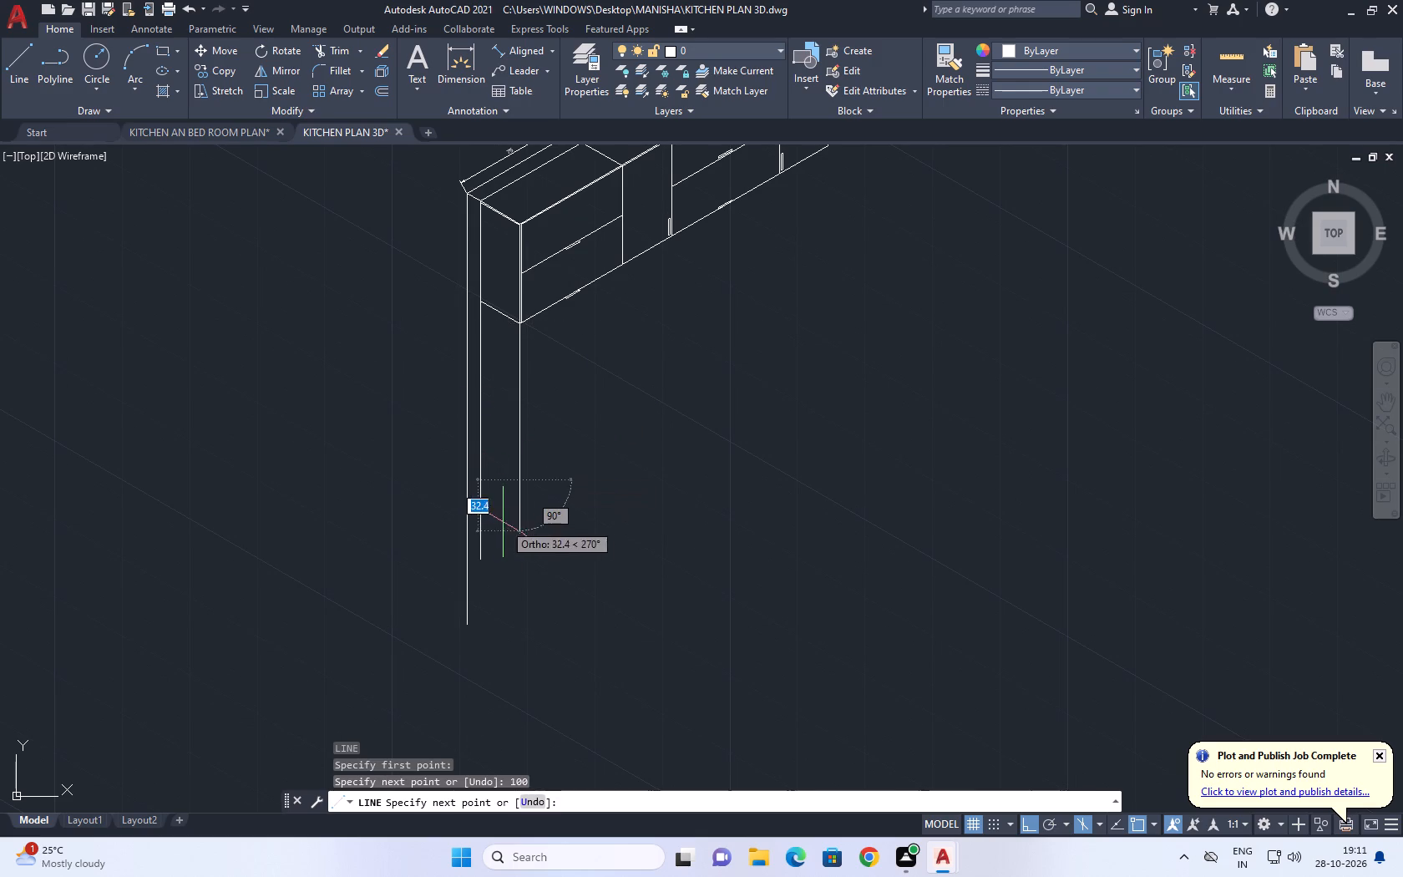
pyautogui.write('20')
pyautogui.press('Return')
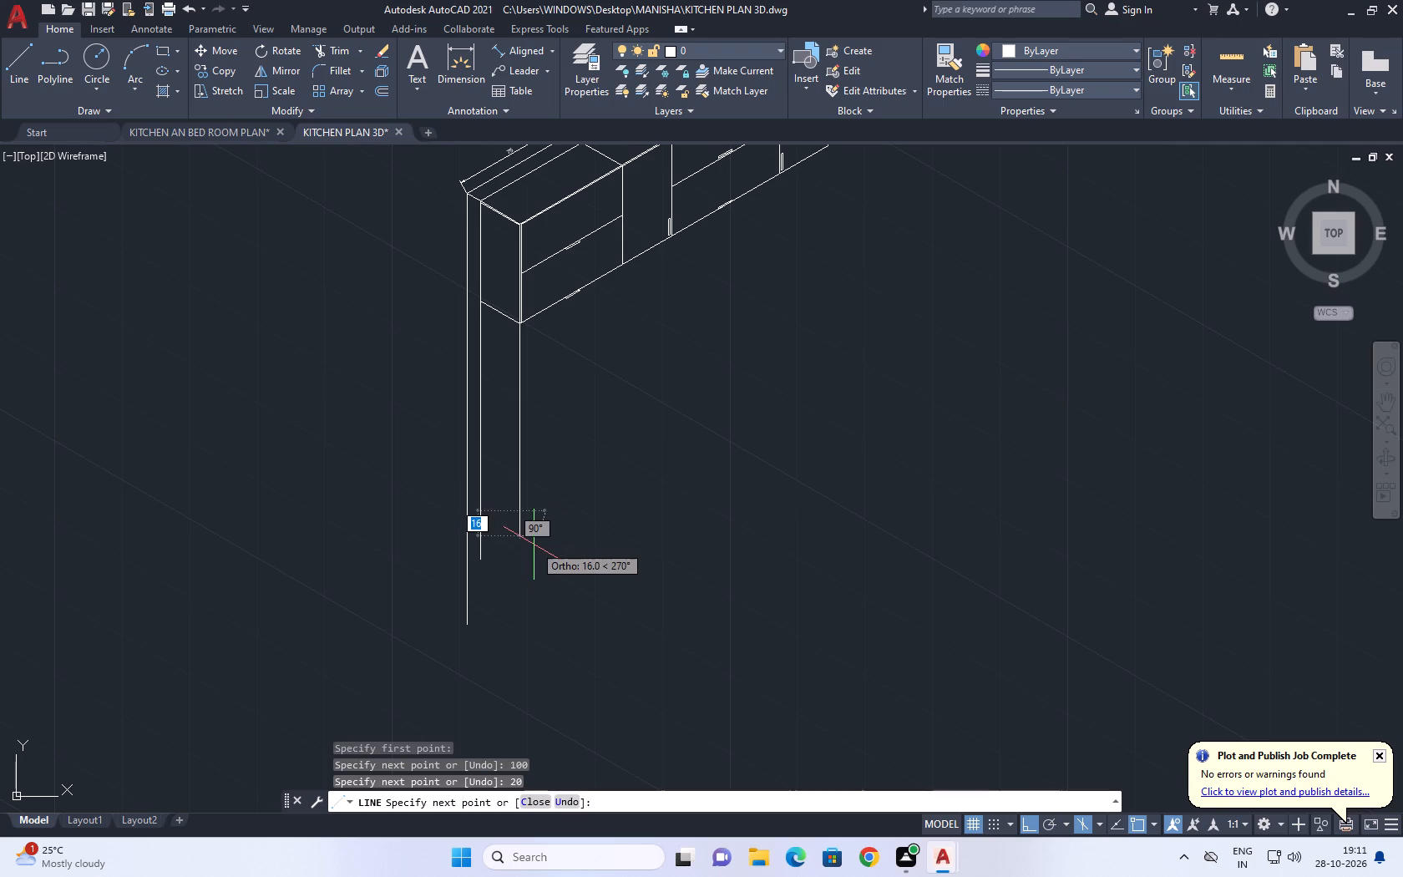
# Continue the line from the bottom of the 20-unit segment at 30°, parallel to the cabinet front and past its far end.
pyautogui.moveTo(686, 442); pyautogui.dragTo(632, 451, button='middle')
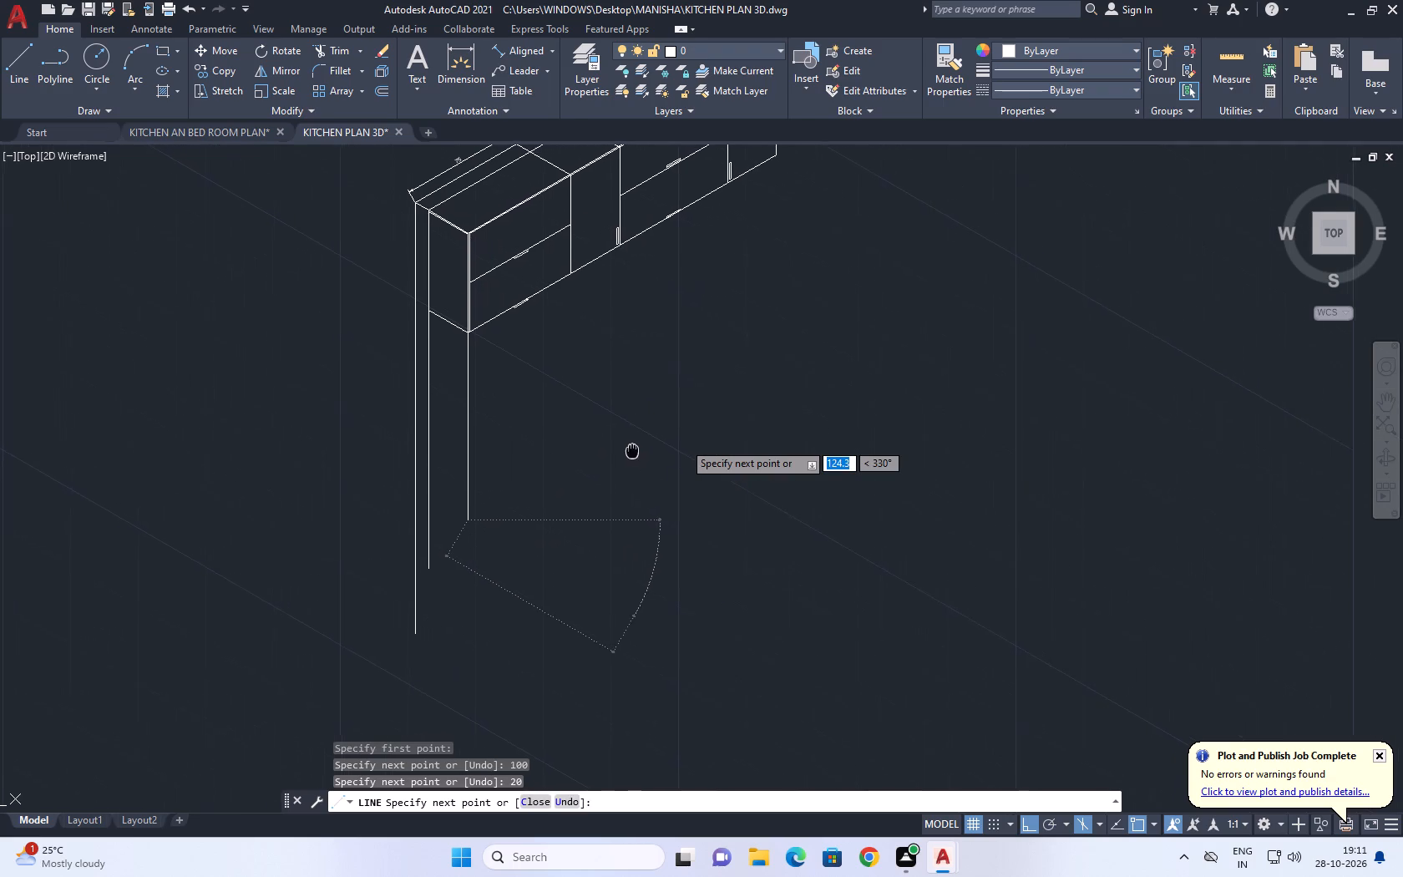
pyautogui.moveTo(632, 451); pyautogui.dragTo(594, 455, button='middle')
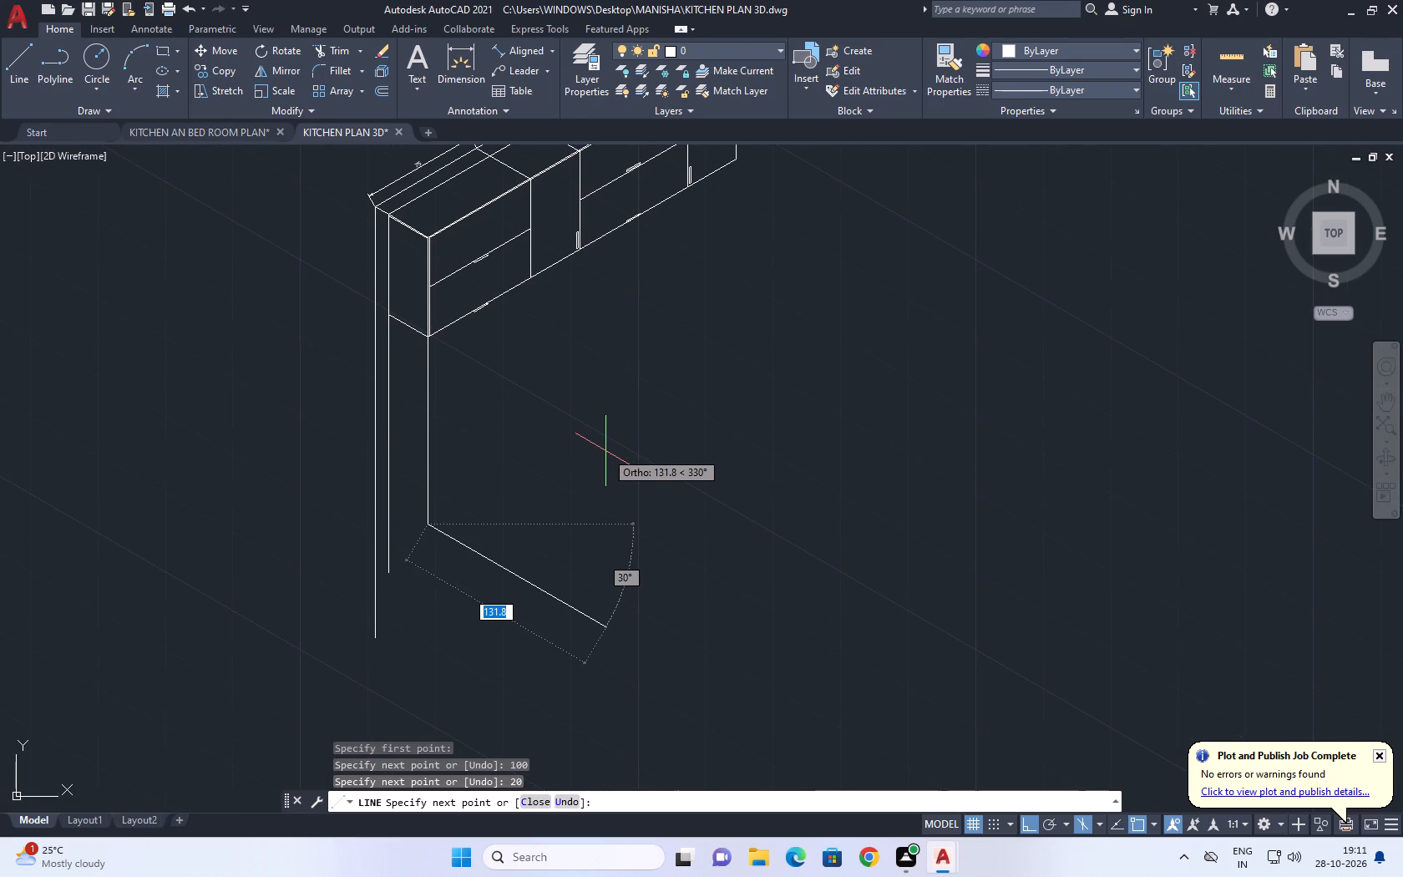
pyautogui.press('F5')
pyautogui.moveTo(696, 362); pyautogui.dragTo(615, 438, button='middle')
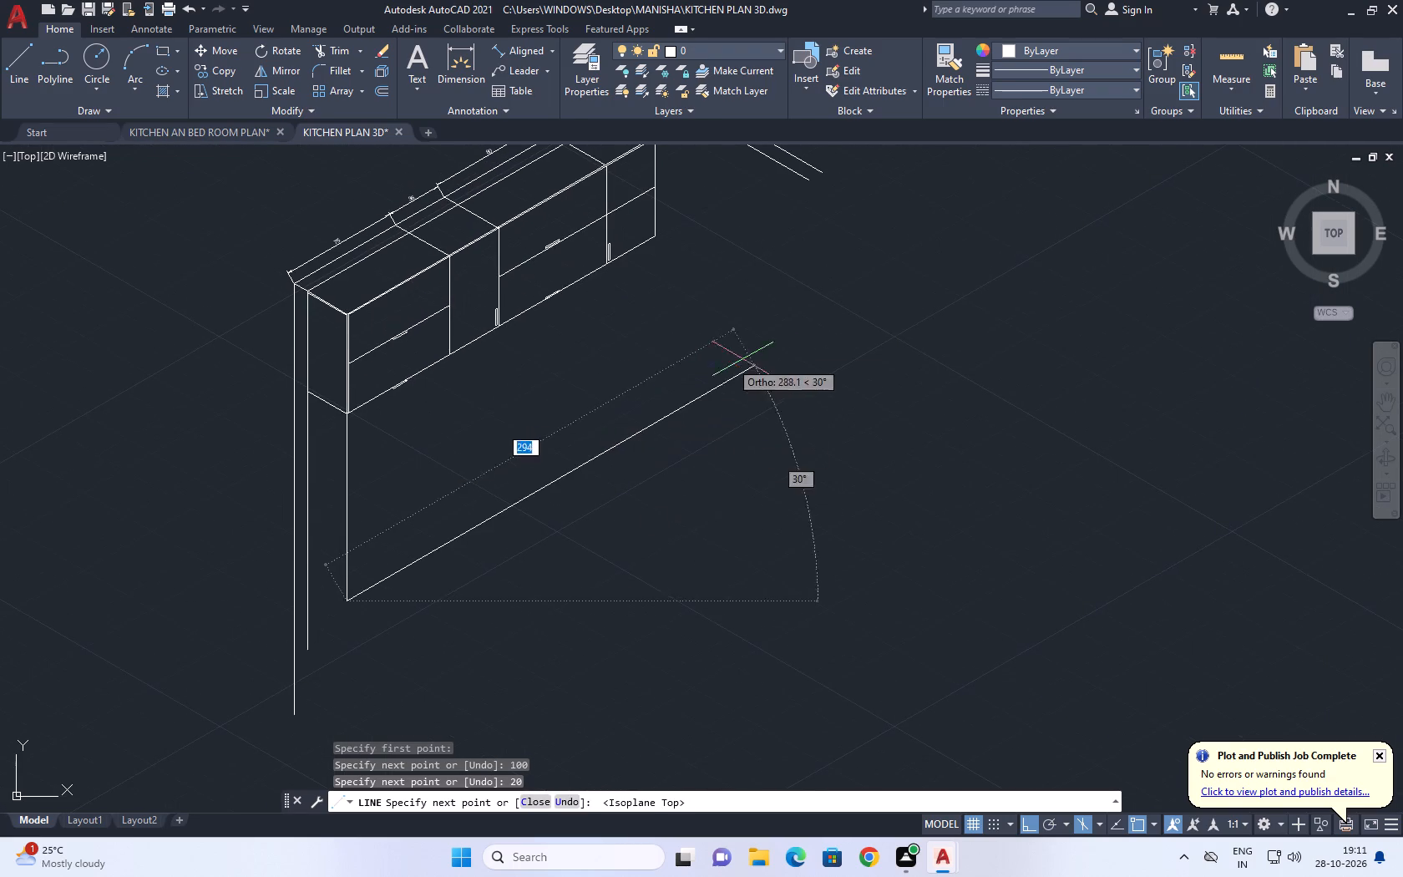
pyautogui.click(849, 308)
pyautogui.rightClick(849, 308)
pyautogui.click(903, 340)
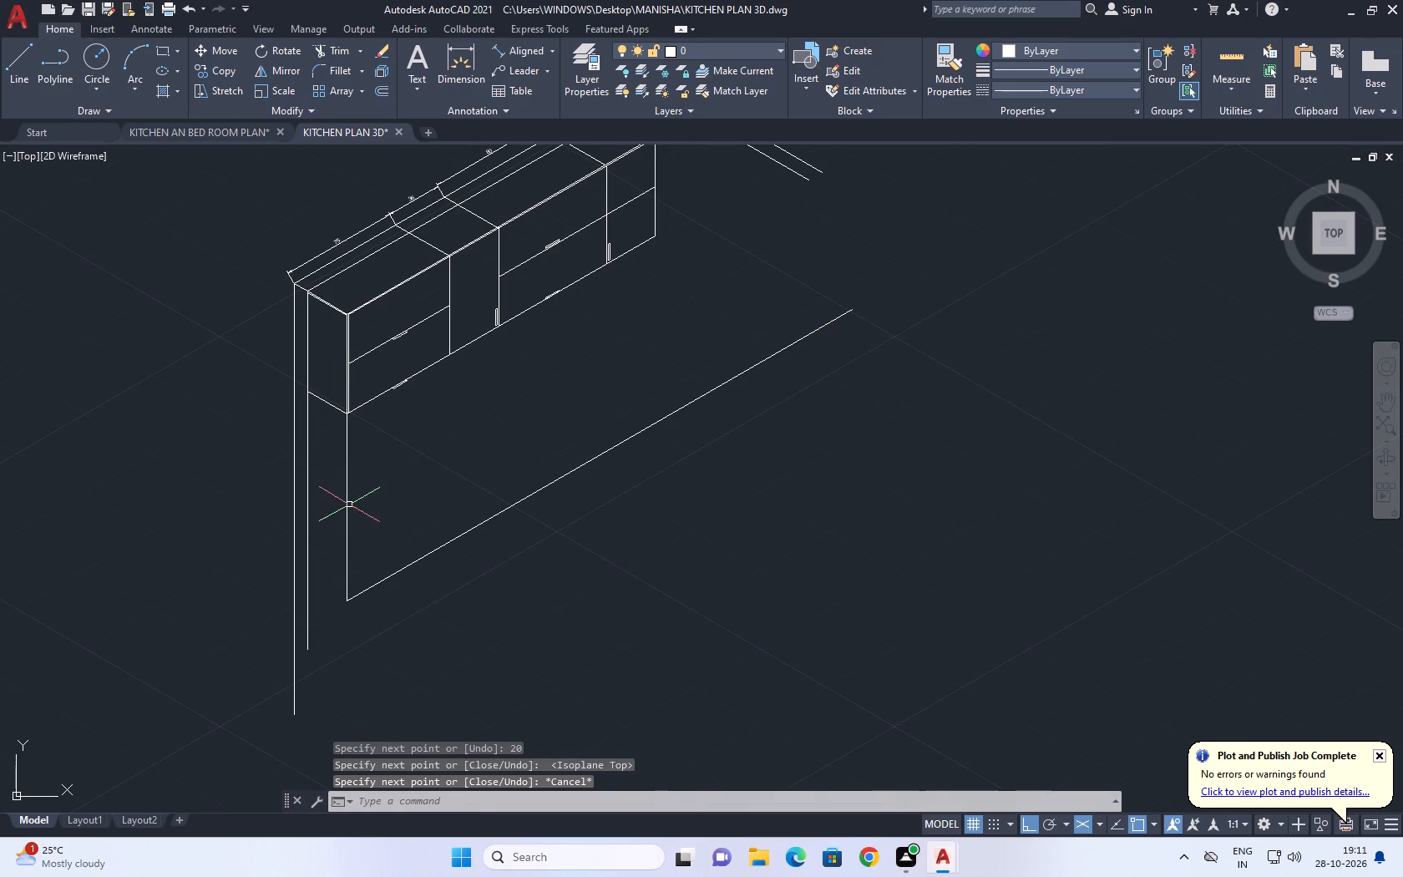
# Stretch the lower end of the 100-unit vertical line down to the bottom of the 20-unit segment, then clear the selection.
pyautogui.scroll(1, 343, 496)
pyautogui.click(343, 457)
pyautogui.click(349, 439)
pyautogui.click(351, 460)
pyautogui.click(338, 441)
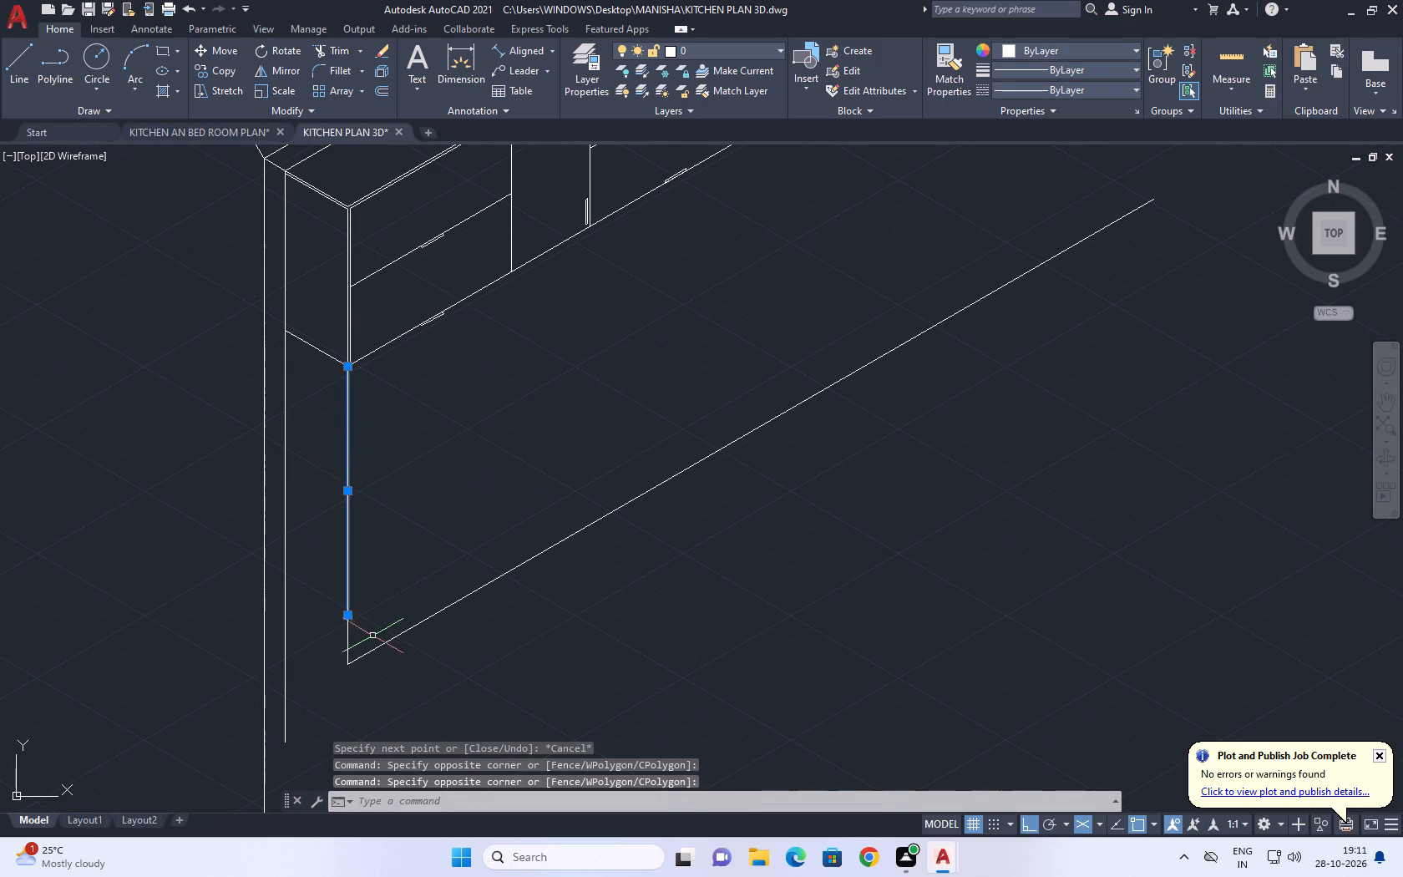
pyautogui.scroll(2, 367, 642)
pyautogui.moveTo(333, 605); pyautogui.dragTo(533, 342, button='middle')
pyautogui.click(519, 312)
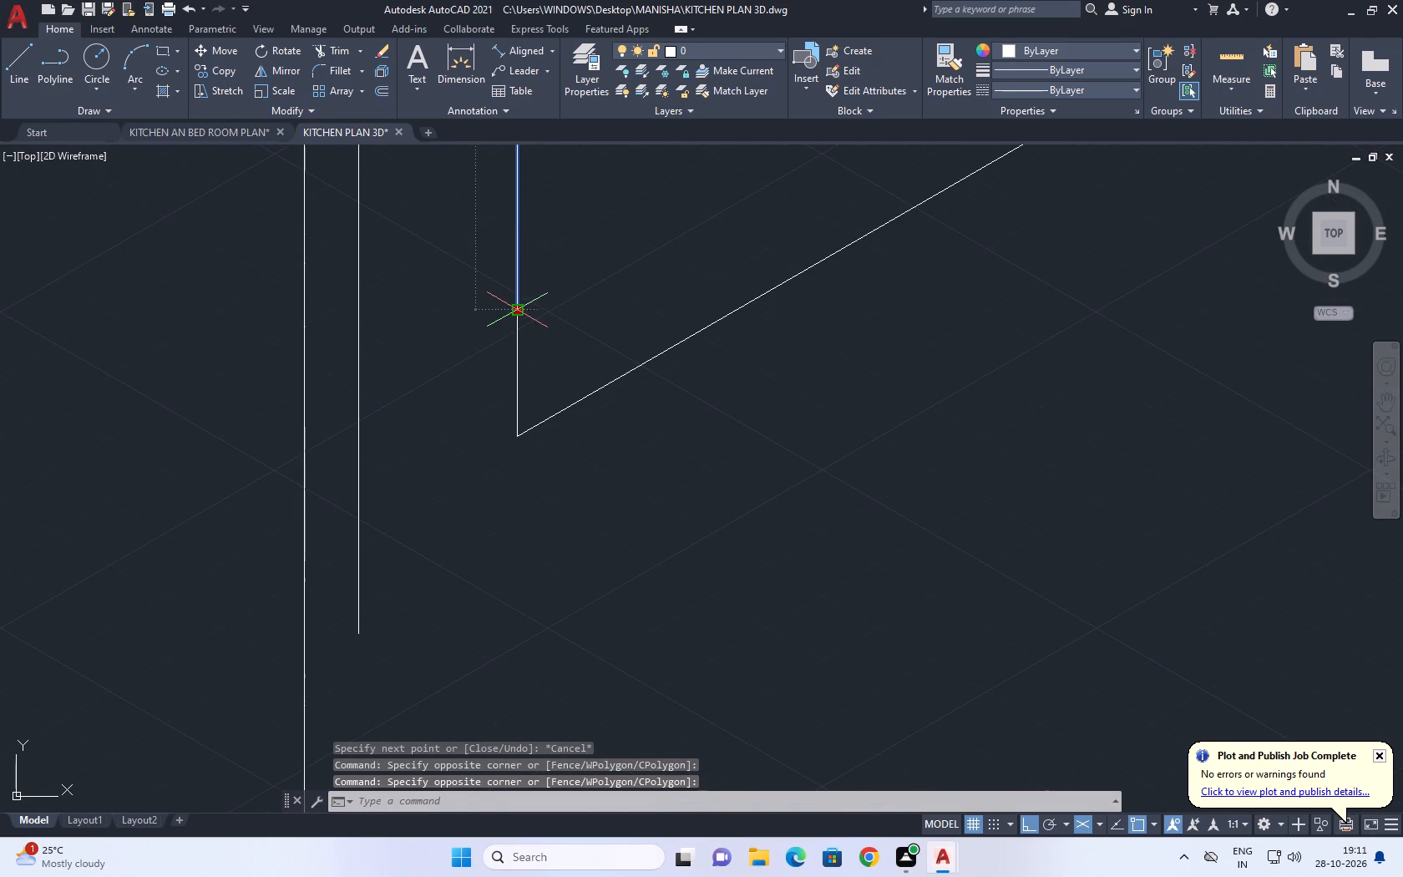
pyautogui.click(519, 437)
pyautogui.moveTo(526, 285); pyautogui.dragTo(541, 393, button='middle')
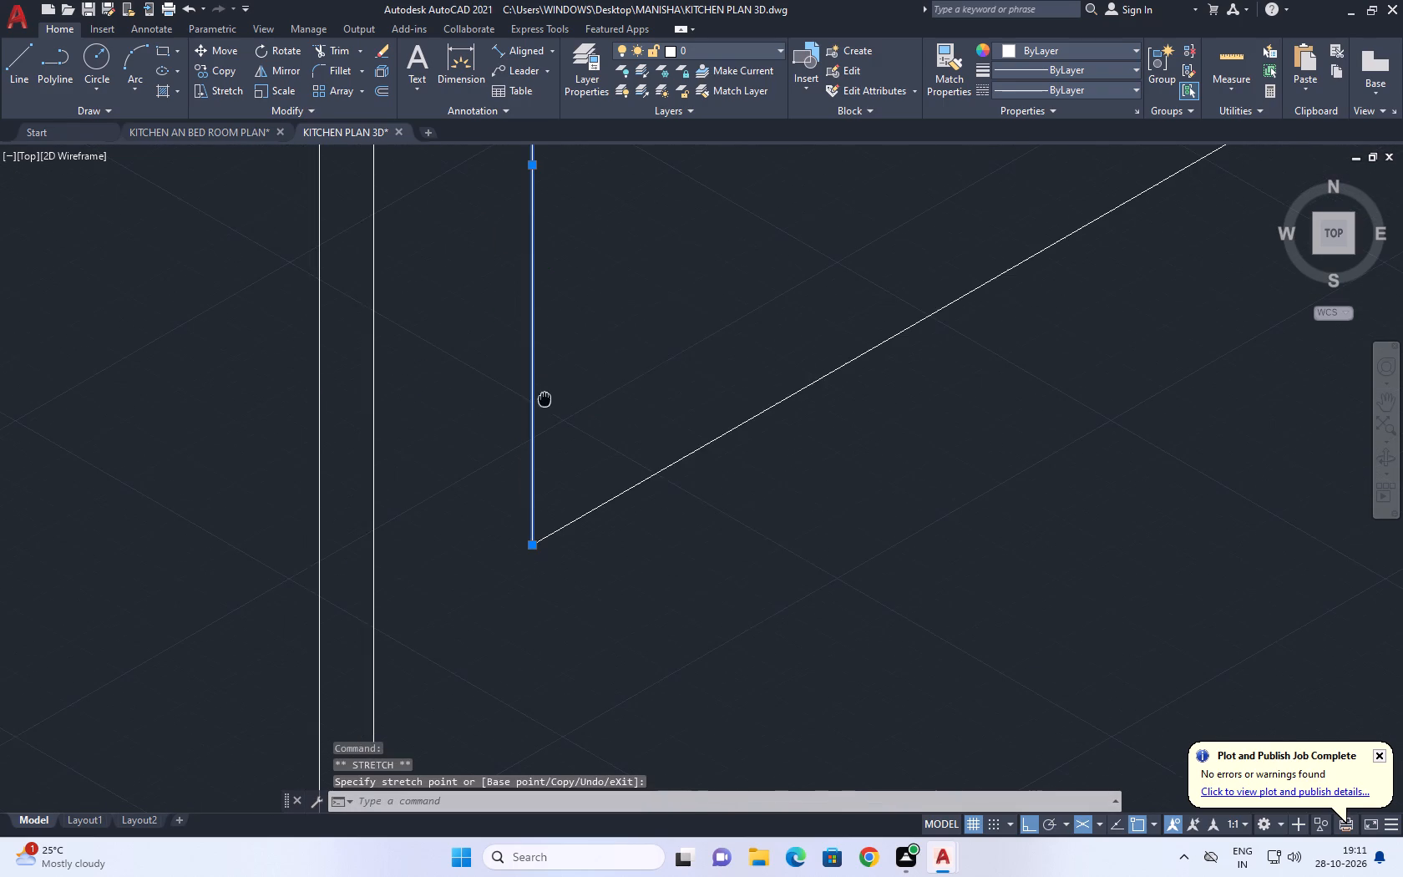
pyautogui.rightClick(644, 347)
pyautogui.click(710, 640)
# Erase the short 20-unit vertical segment at the start of the long 30° floor line.
pyautogui.click(499, 317)
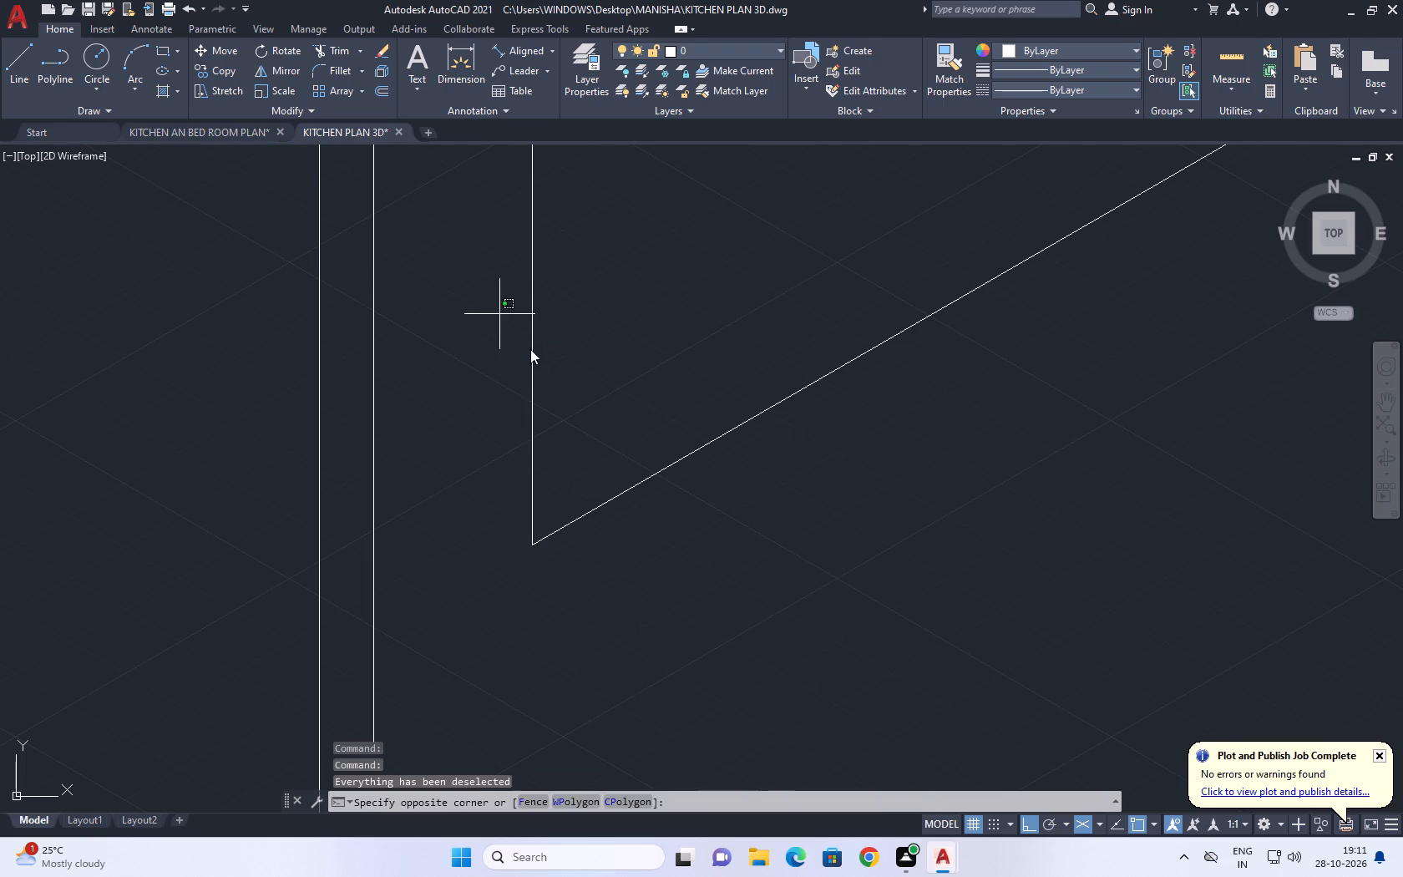
pyautogui.click(635, 624)
pyautogui.rightClick(650, 347)
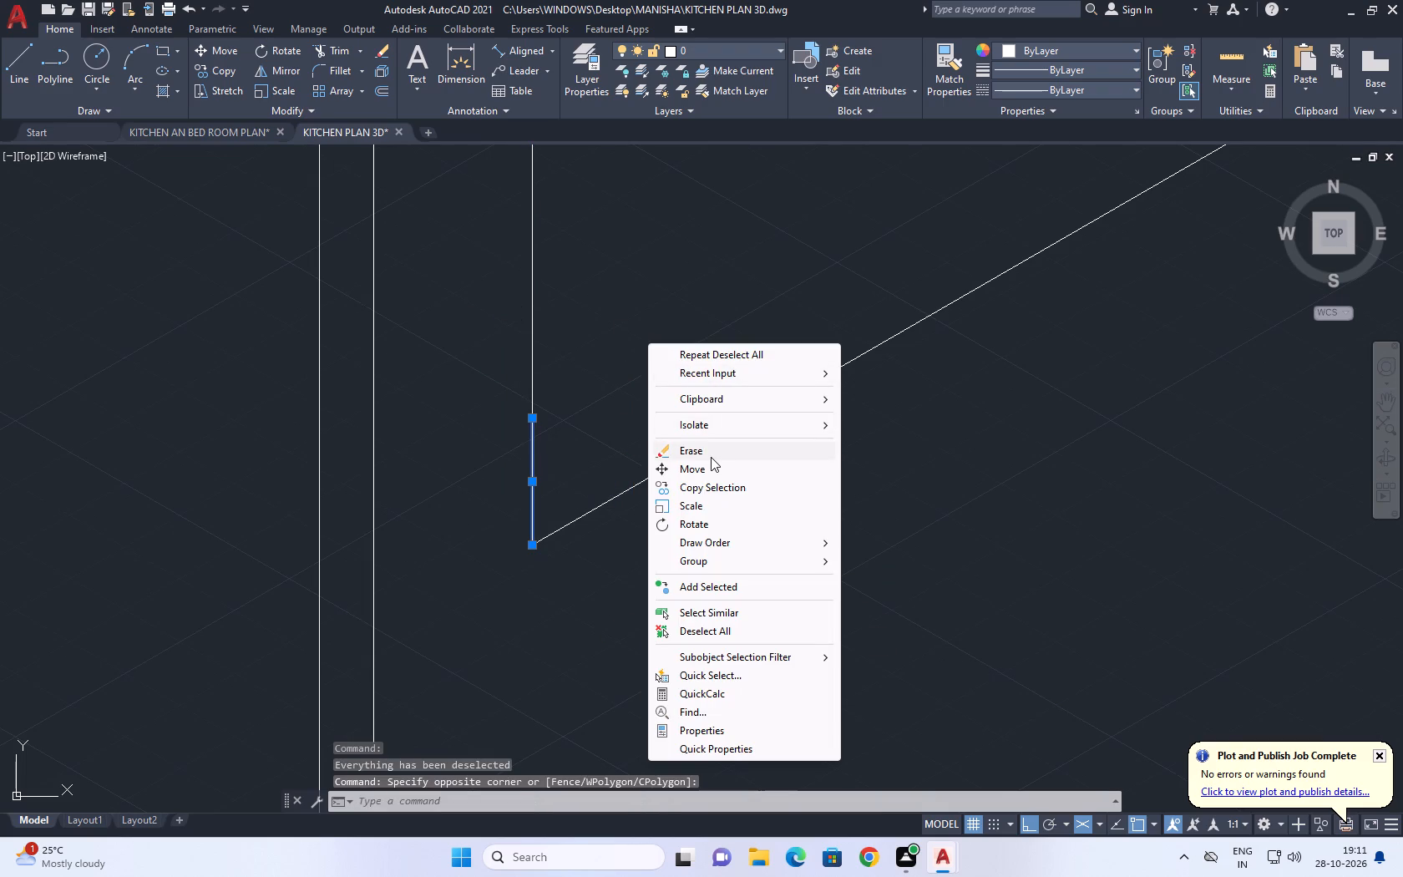
pyautogui.click(711, 457)
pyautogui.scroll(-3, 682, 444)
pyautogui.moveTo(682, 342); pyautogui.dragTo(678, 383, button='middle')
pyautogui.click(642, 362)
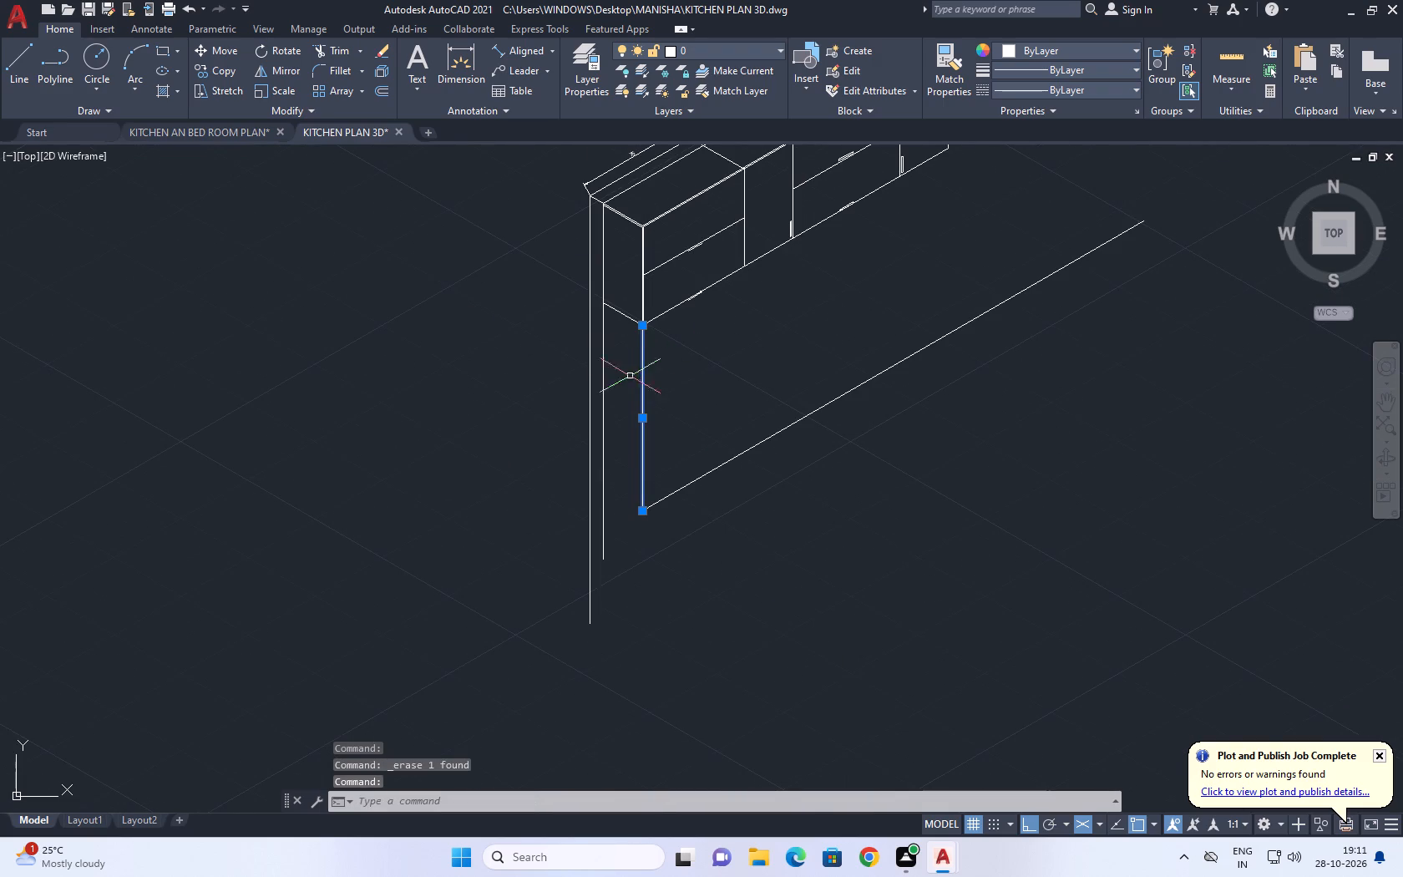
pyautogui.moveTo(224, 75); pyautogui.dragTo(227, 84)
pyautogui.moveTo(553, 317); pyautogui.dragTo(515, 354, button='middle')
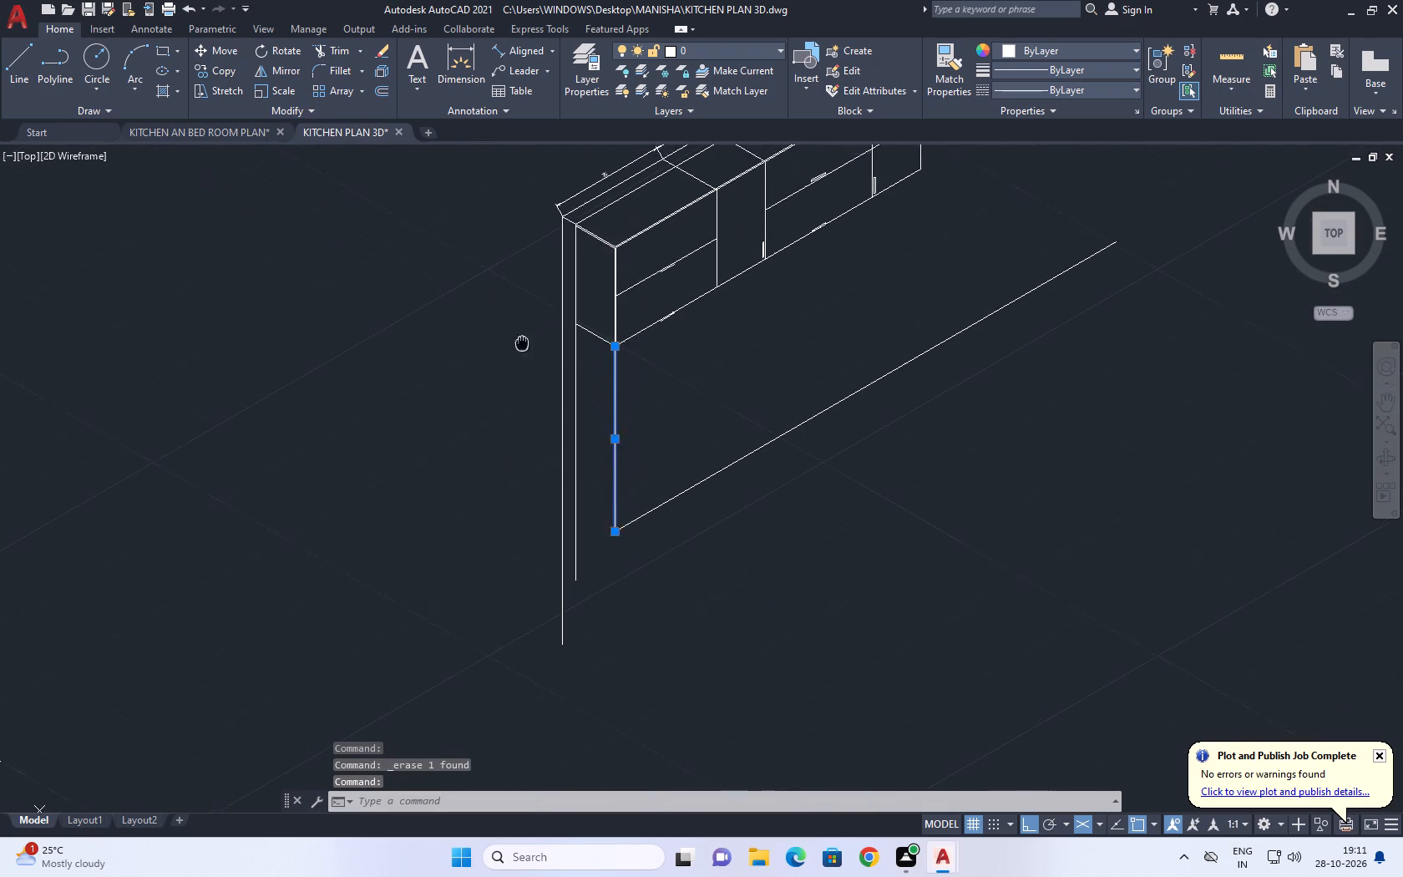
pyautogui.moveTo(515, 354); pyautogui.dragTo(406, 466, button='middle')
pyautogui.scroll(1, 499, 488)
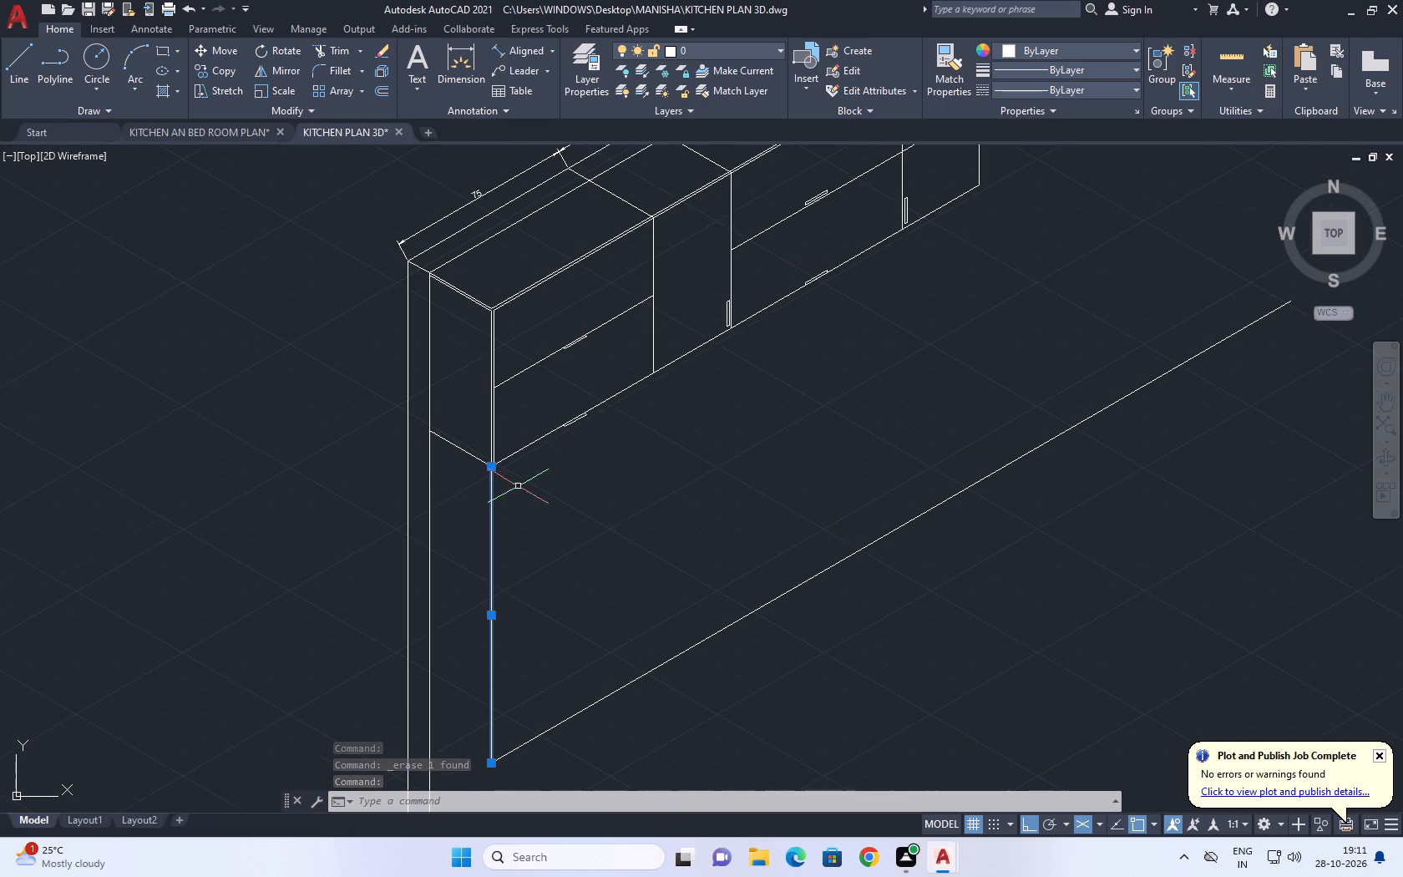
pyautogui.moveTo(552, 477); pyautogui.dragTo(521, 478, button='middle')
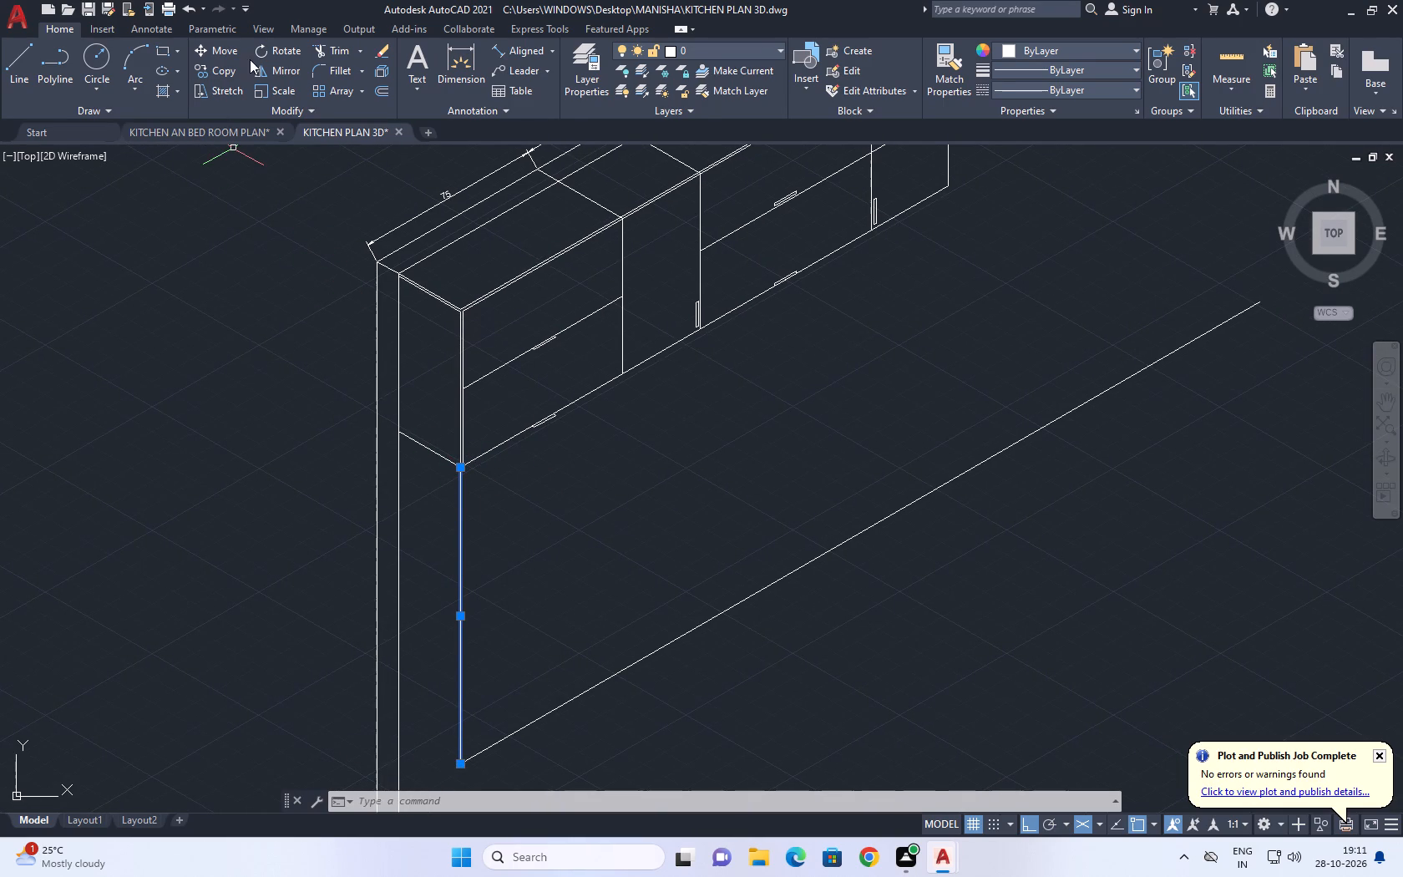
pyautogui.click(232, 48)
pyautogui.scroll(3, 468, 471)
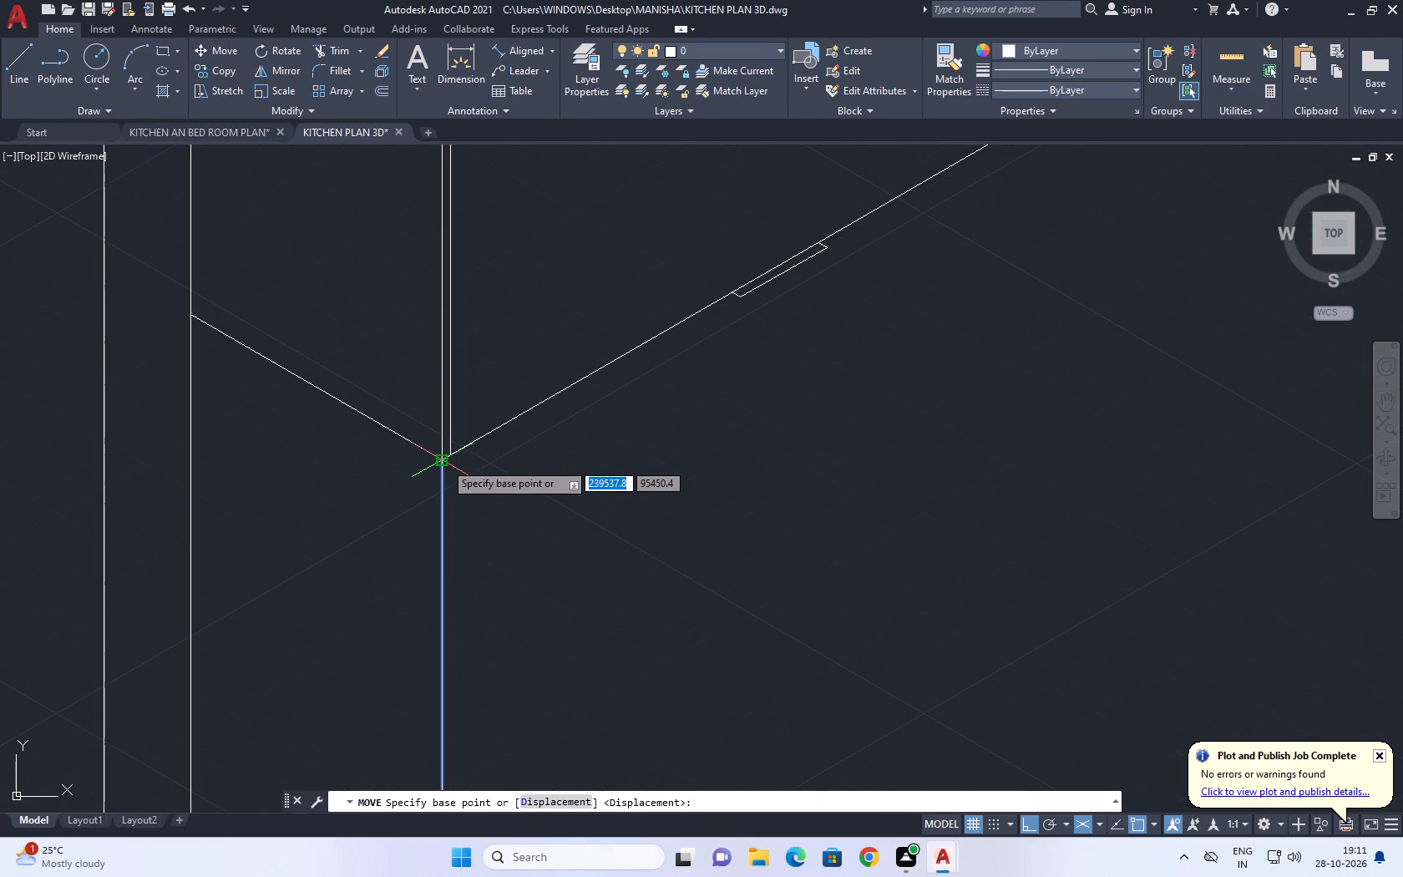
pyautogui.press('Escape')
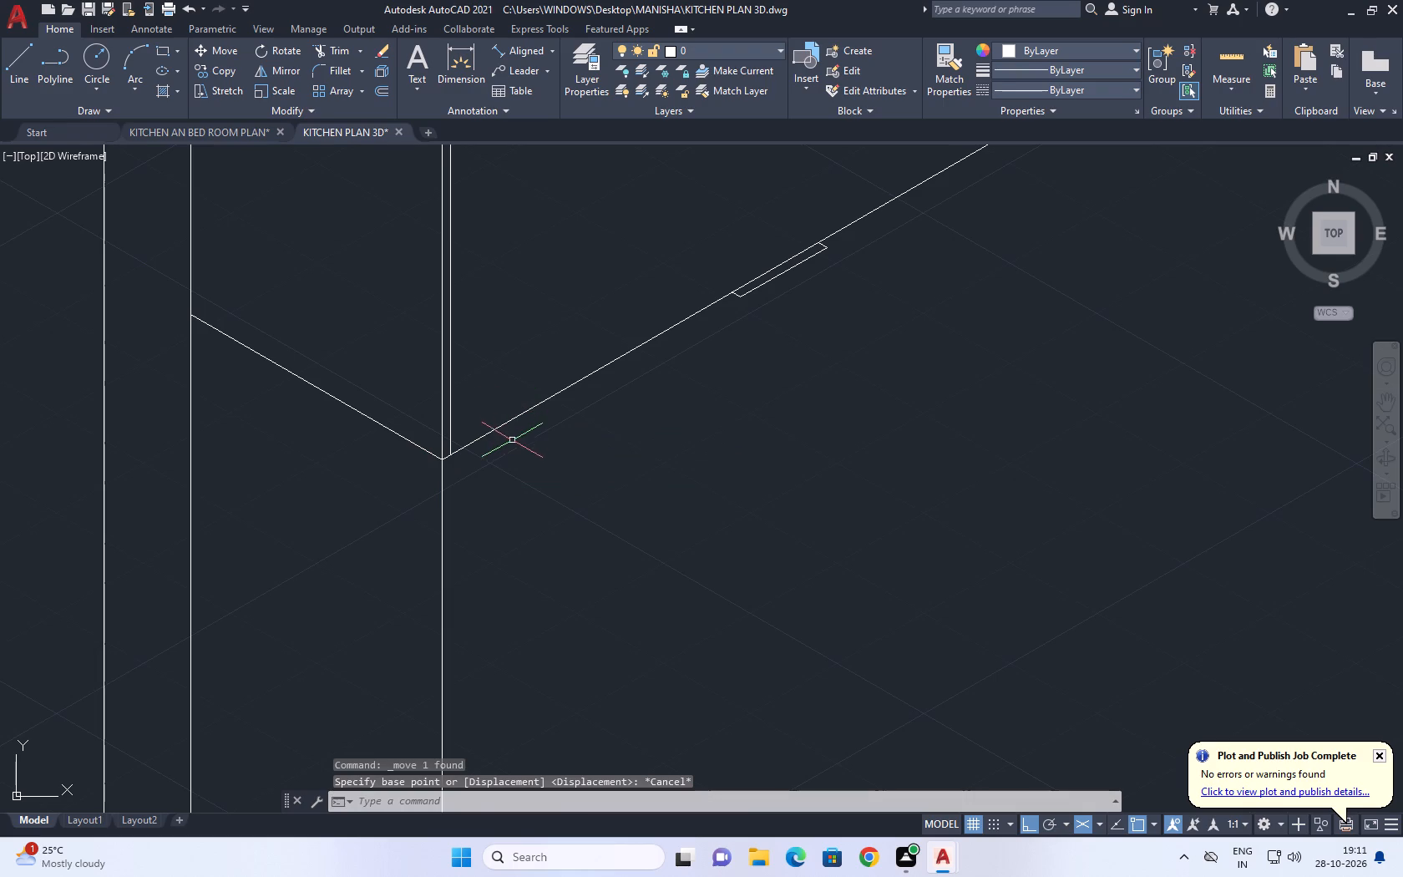
# Copy the vertical line below the cabinet corner along the 30° front edge, trying 10 and undoing it, with copies at 2 and 5 units.
pyautogui.moveTo(504, 562); pyautogui.dragTo(465, 550)
pyautogui.click(385, 517)
pyautogui.press('c')
pyautogui.write('O')
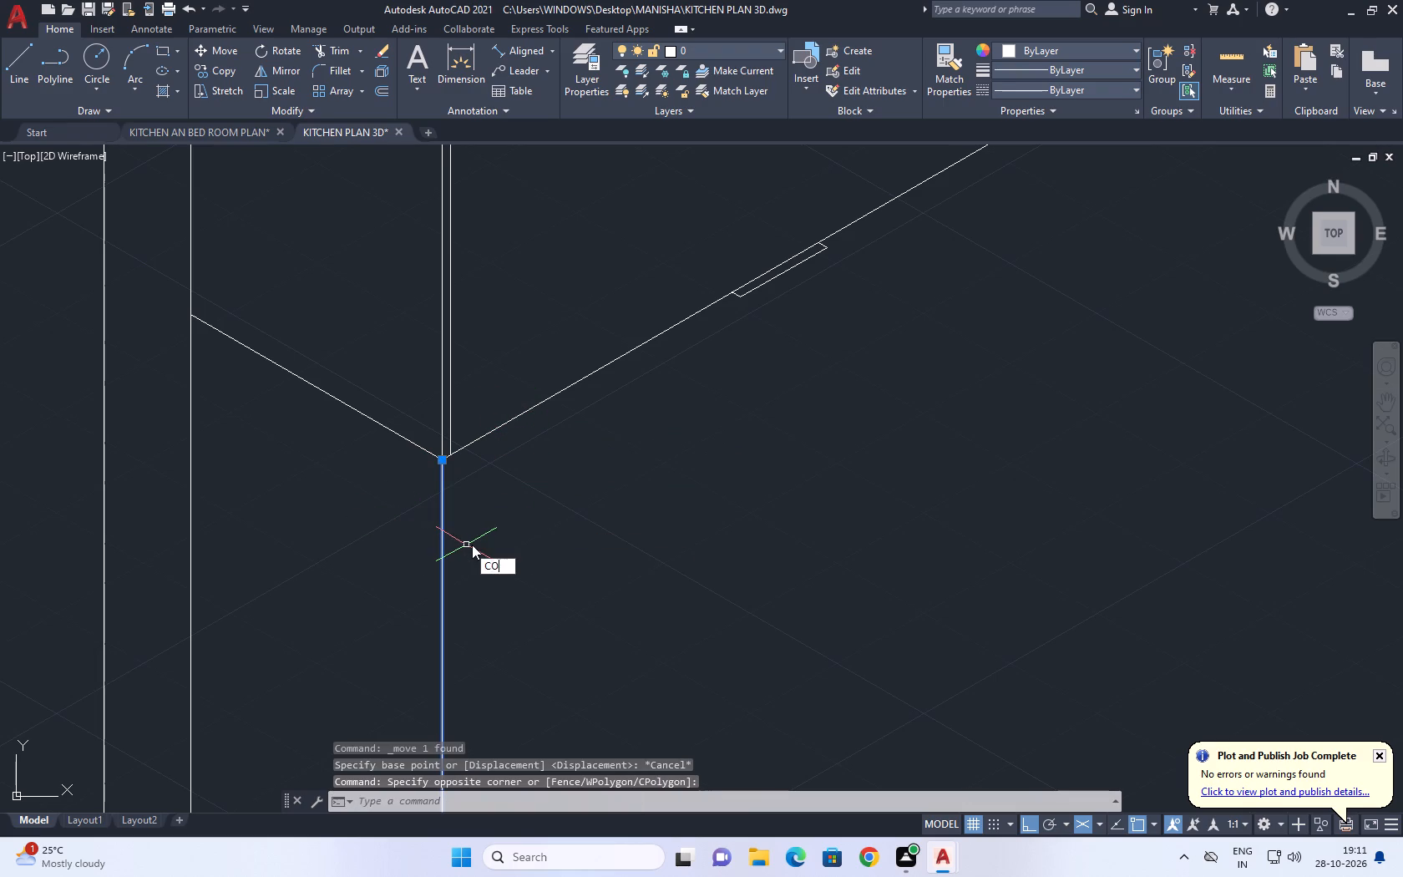
pyautogui.press('space')
pyautogui.click(441, 456)
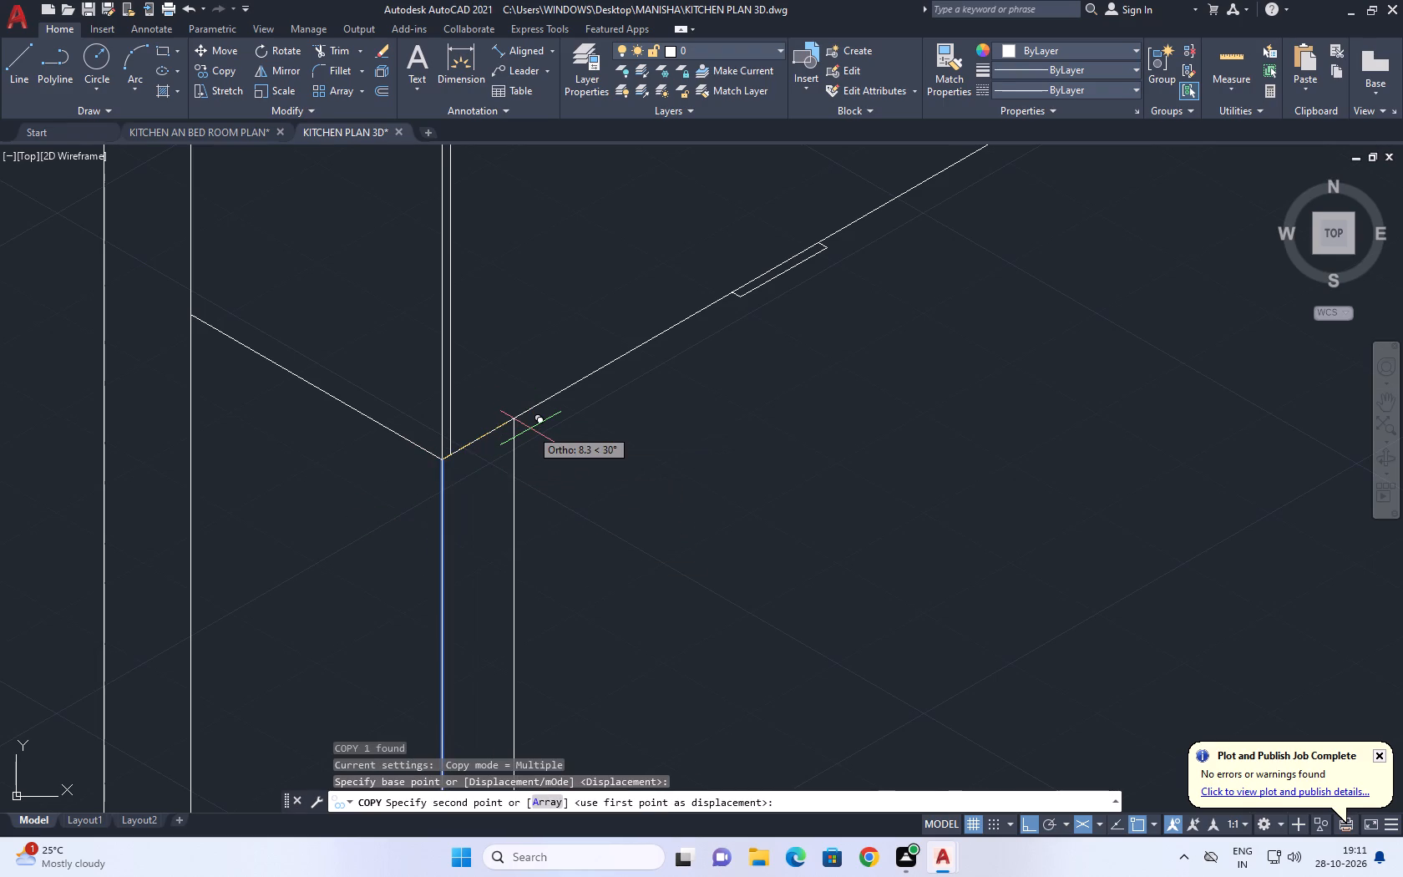
pyautogui.write('10')
pyautogui.press('Return')
pyautogui.hotkey('ctrl', 'z')
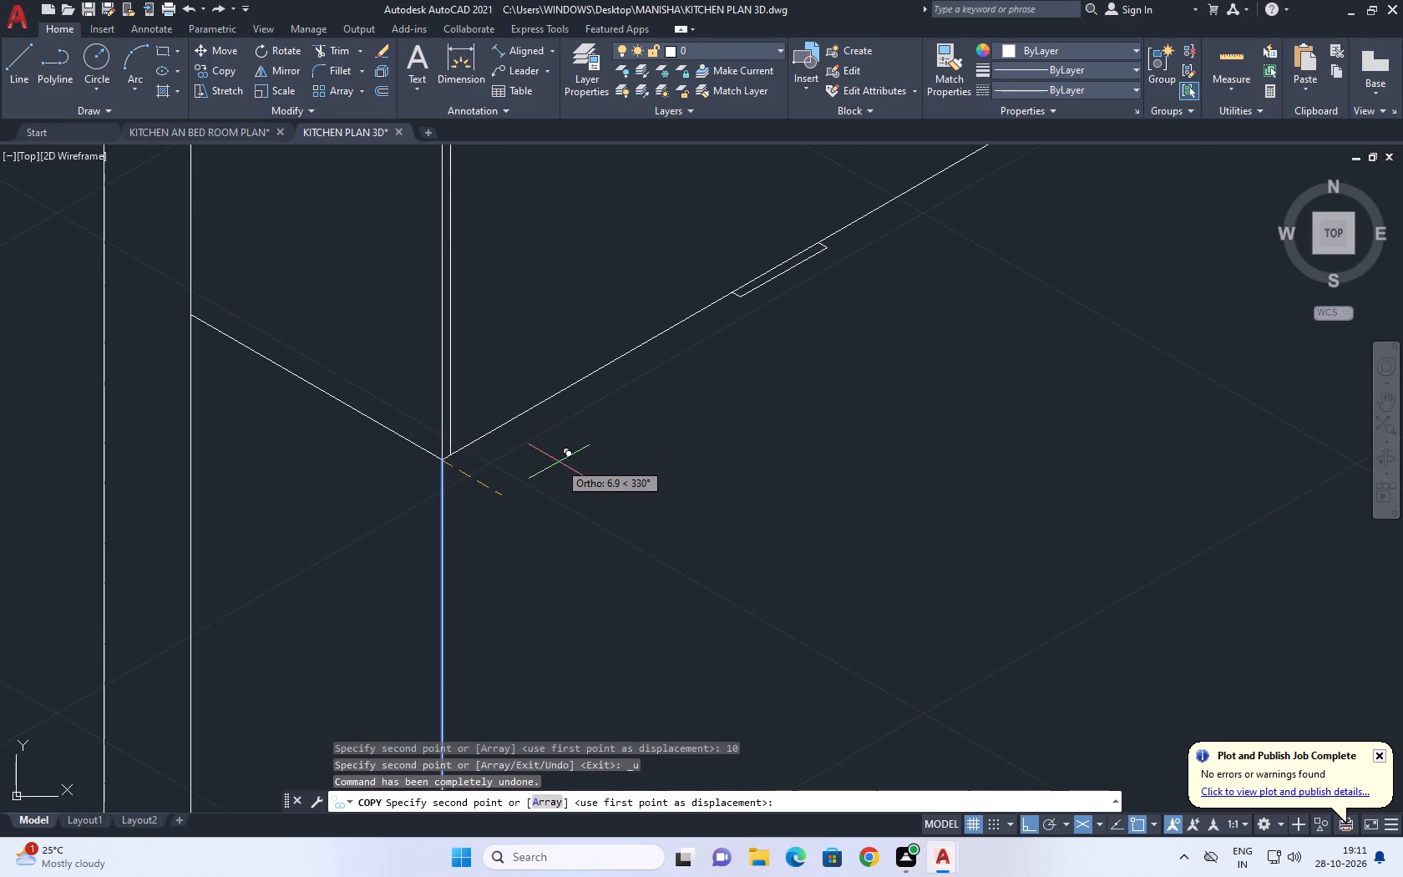
pyautogui.press('2')
pyautogui.press('Return')
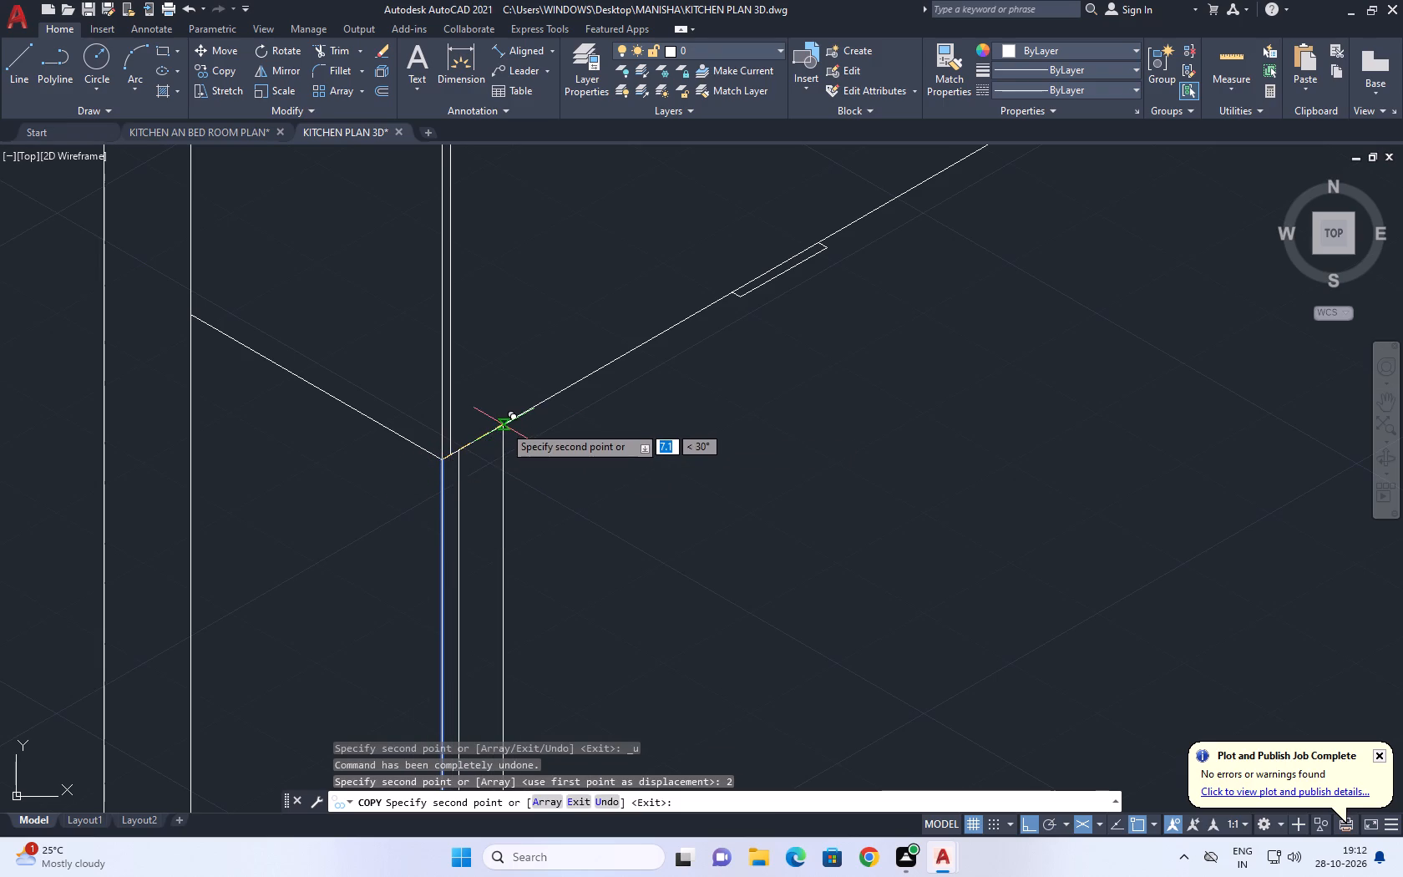
pyautogui.press('5')
pyautogui.press('Return')
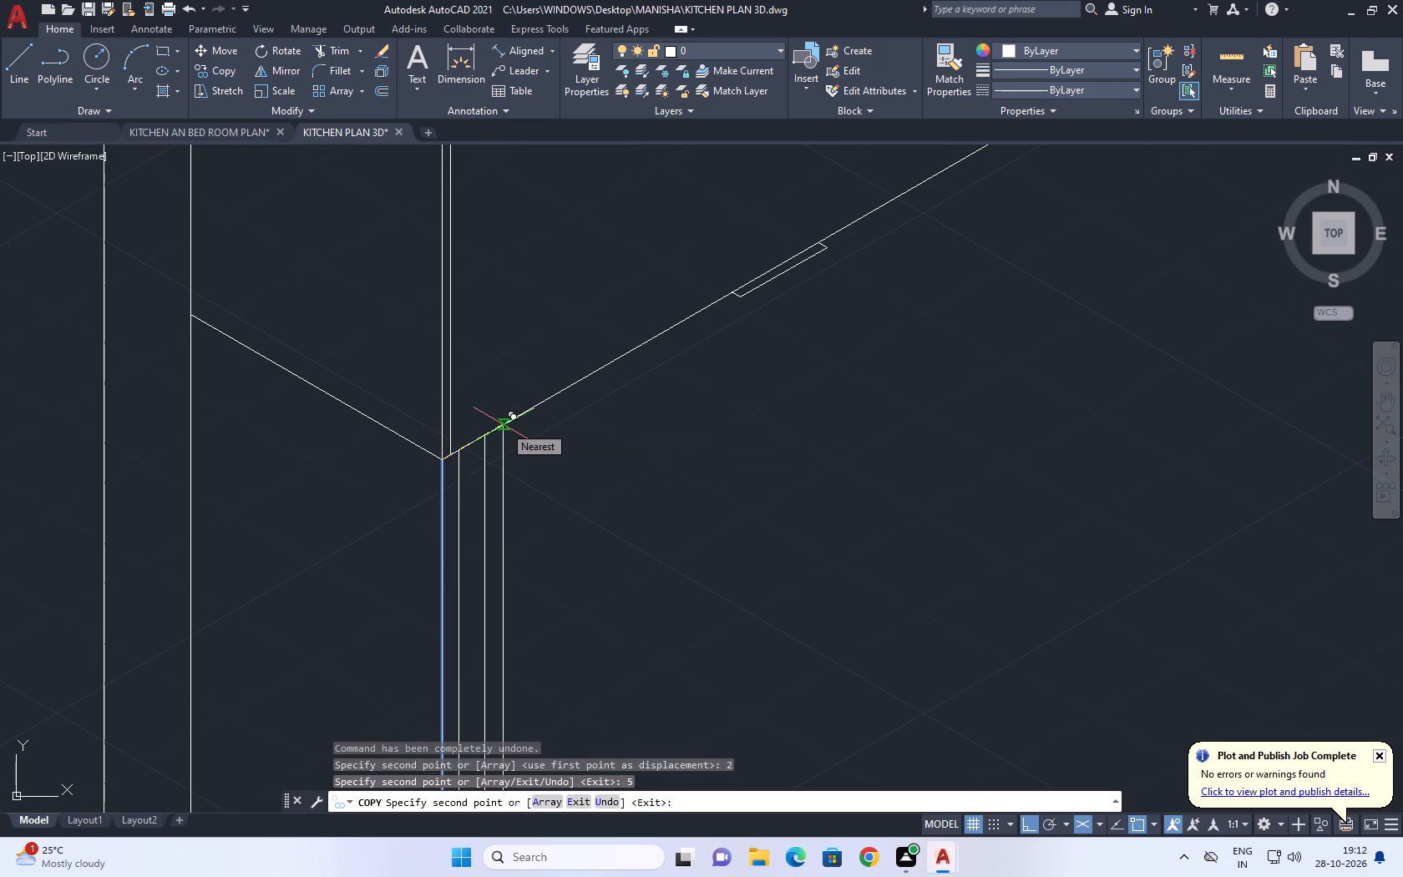
pyautogui.press('space')
# Erase the copied vertical line that sits 2 units from the original.
pyautogui.click(459, 472)
pyautogui.press('Delete')
# Copy the vertical line offset 5 units from the corner by 52 units in the 330° direction, outward from the cabinet front.
pyautogui.moveTo(493, 529); pyautogui.dragTo(484, 526, button='middle')
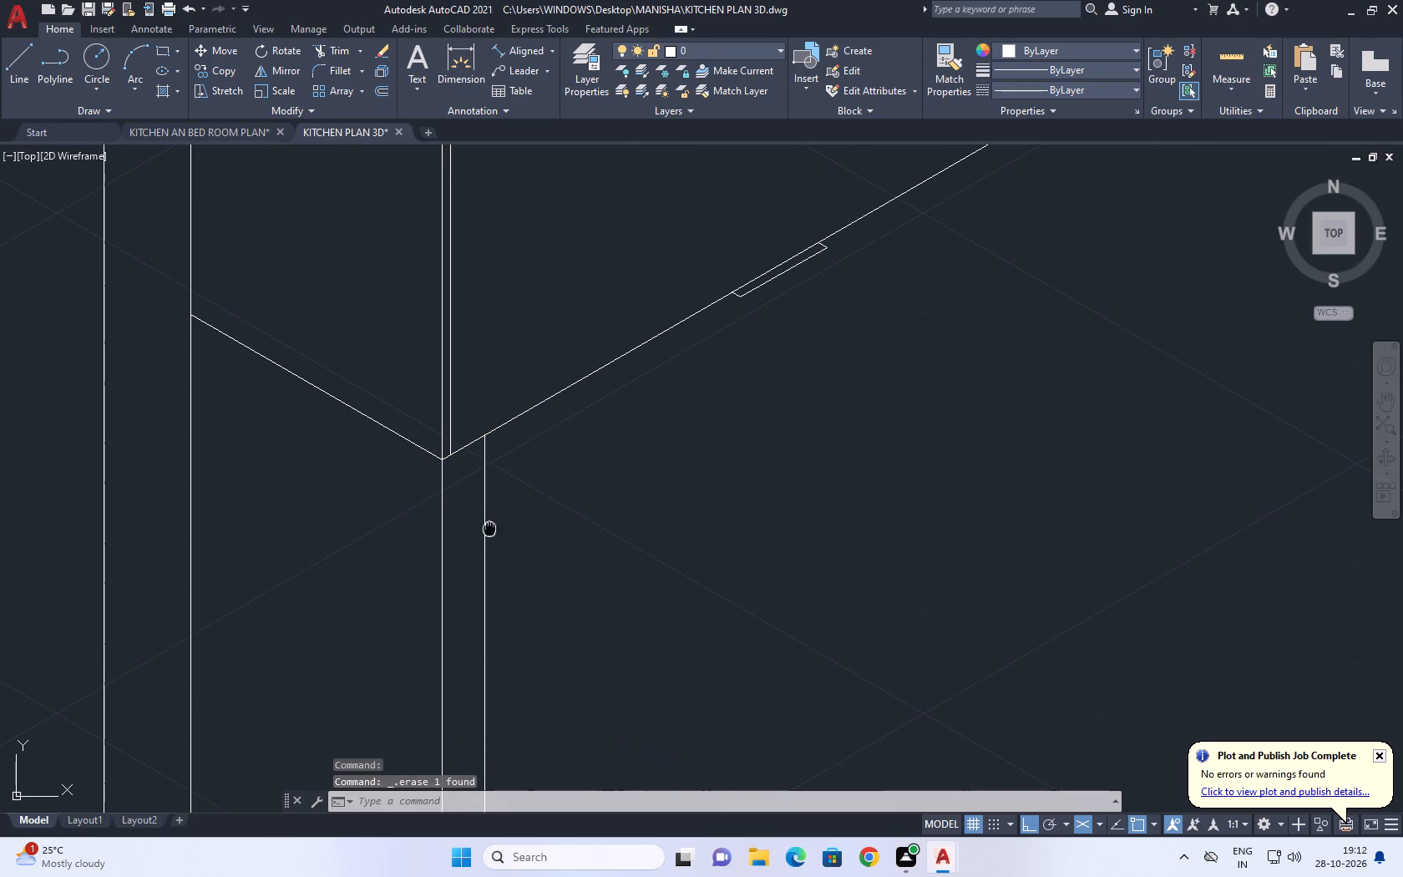
pyautogui.moveTo(484, 526); pyautogui.dragTo(356, 364, button='middle')
pyautogui.click(349, 381)
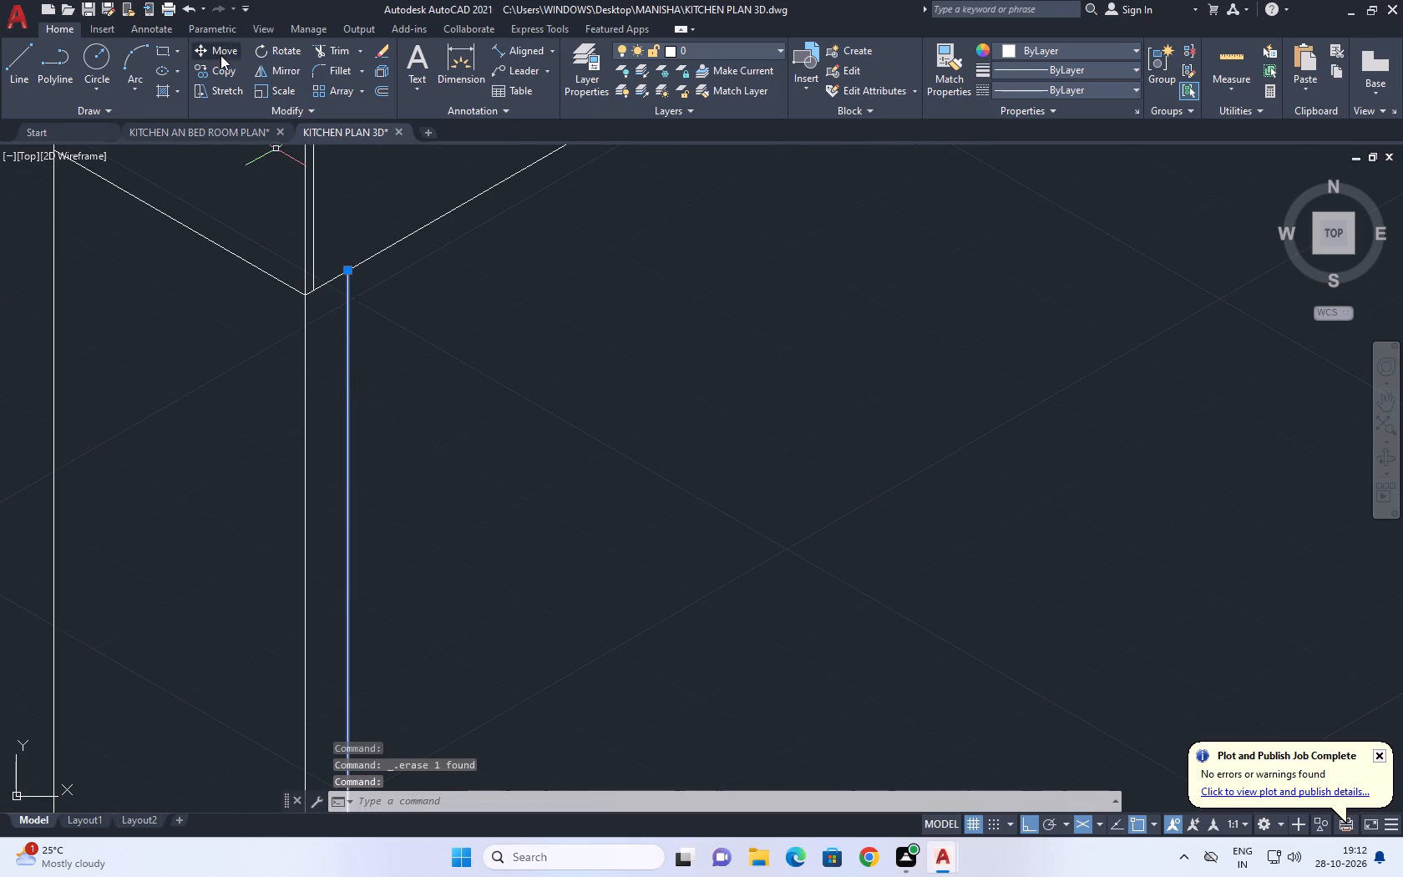
pyautogui.click(225, 70)
pyautogui.moveTo(372, 237); pyautogui.dragTo(414, 402, button='middle')
pyautogui.click(387, 435)
pyautogui.scroll(-2, 477, 444)
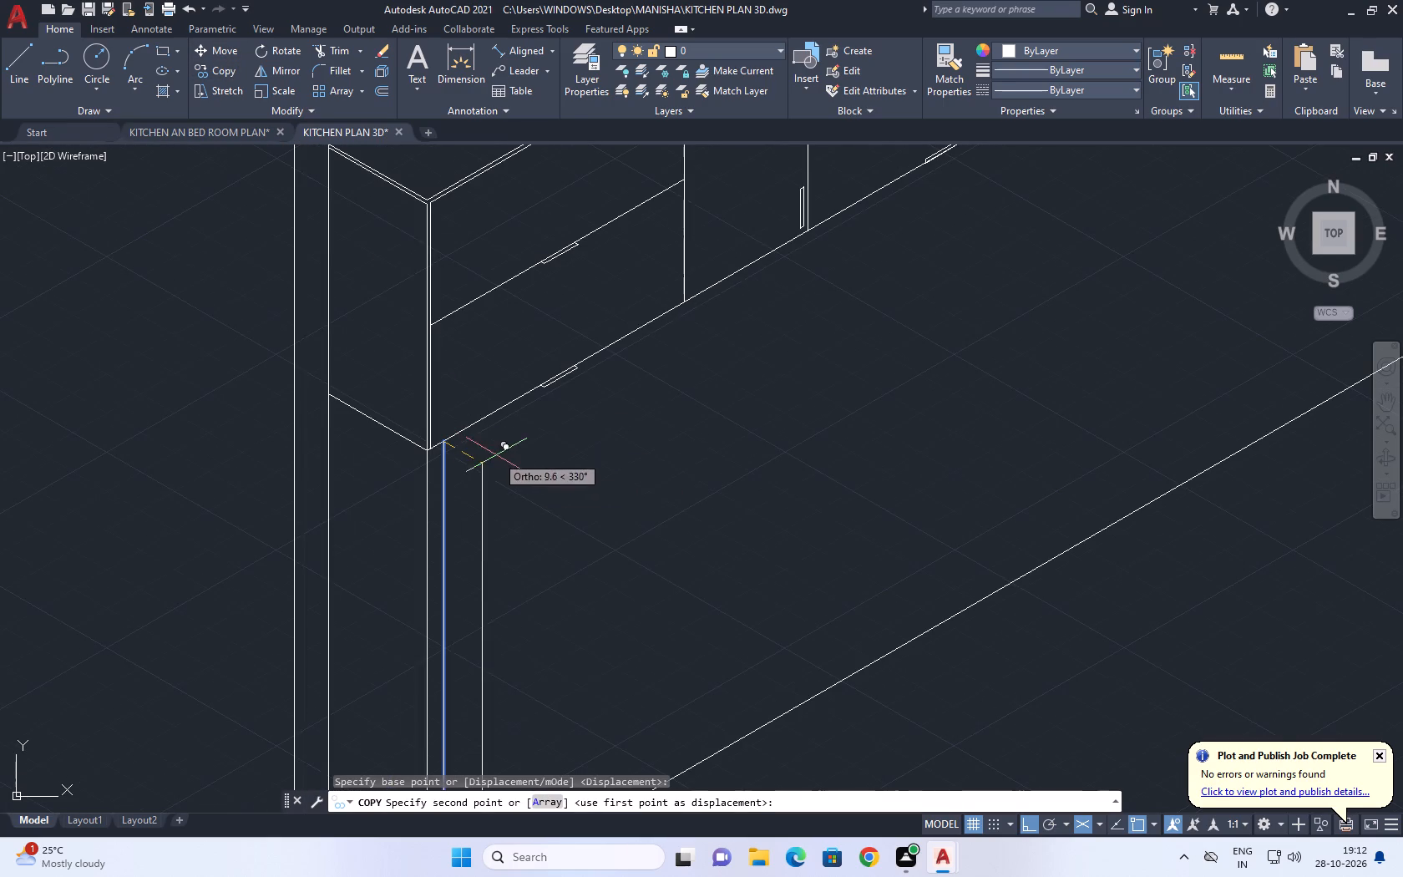
pyautogui.moveTo(547, 489); pyautogui.dragTo(473, 416, button='middle')
pyautogui.scroll(-1, 473, 416)
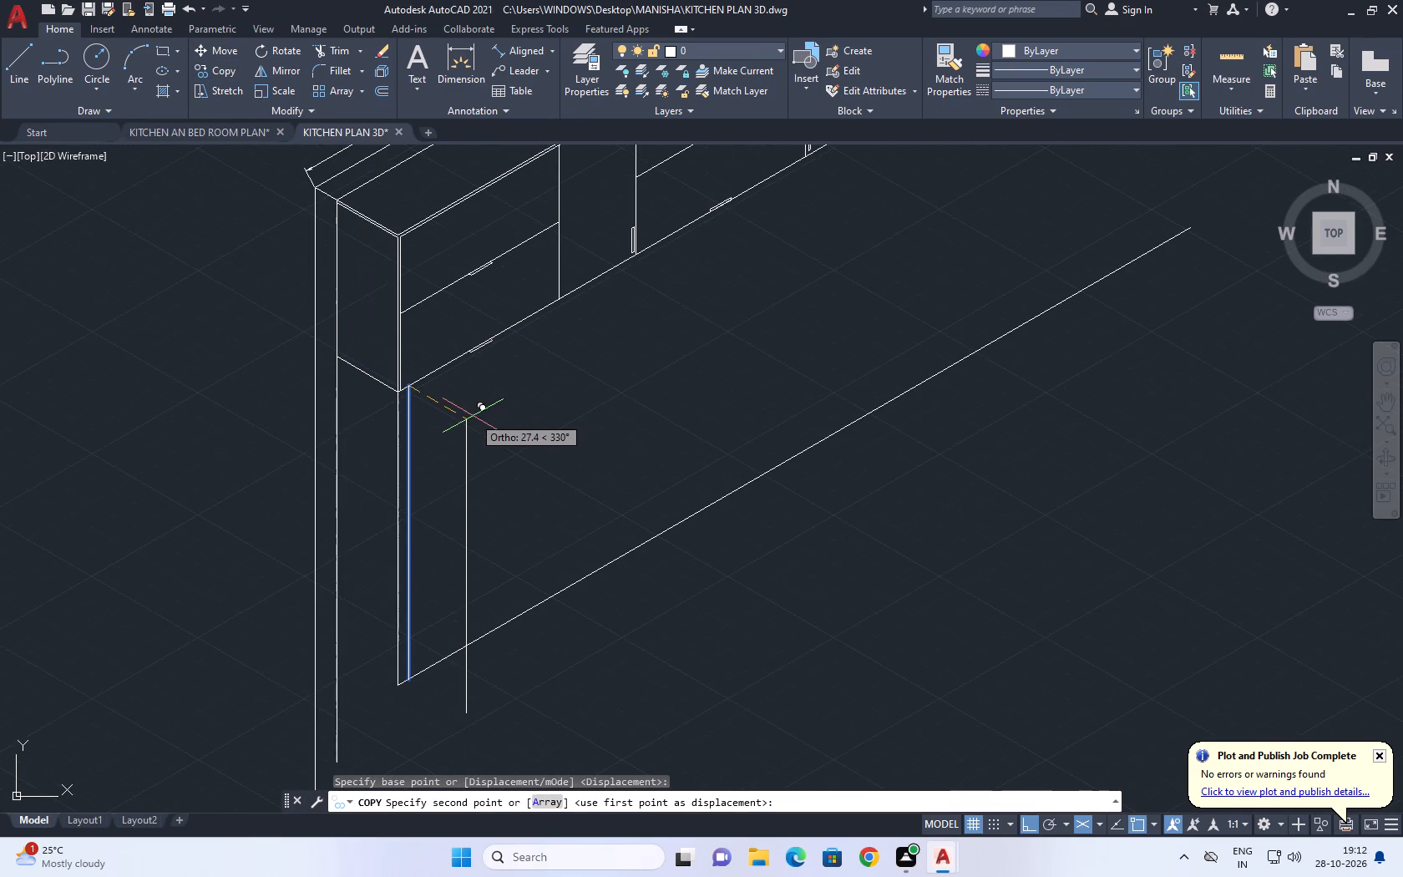
pyautogui.moveTo(473, 416); pyautogui.dragTo(514, 429, button='middle')
pyautogui.middleClick(514, 429)
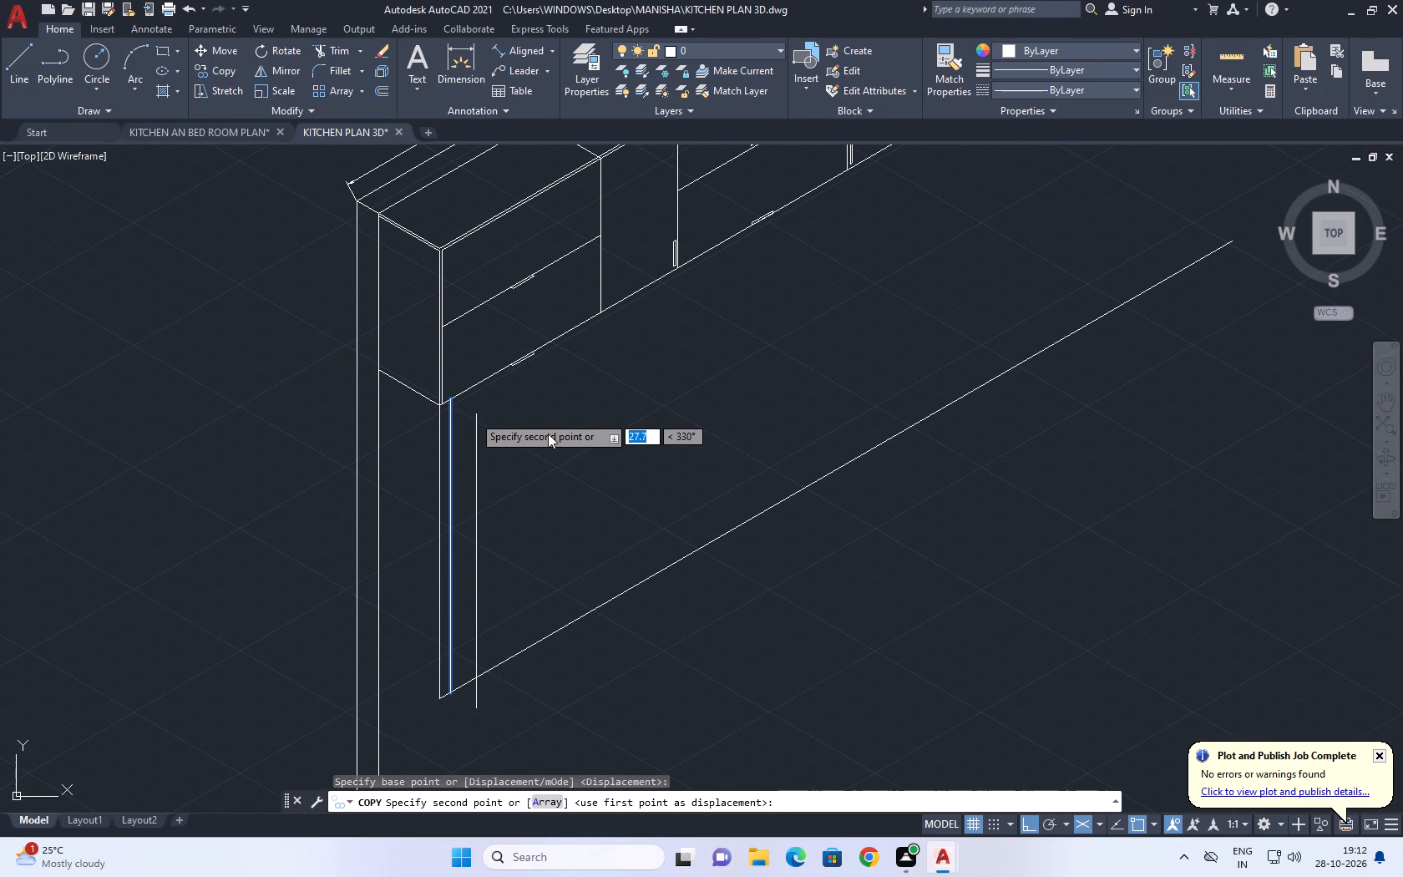
pyautogui.write('52')
pyautogui.press('Return')
pyautogui.scroll(-2, 640, 409)
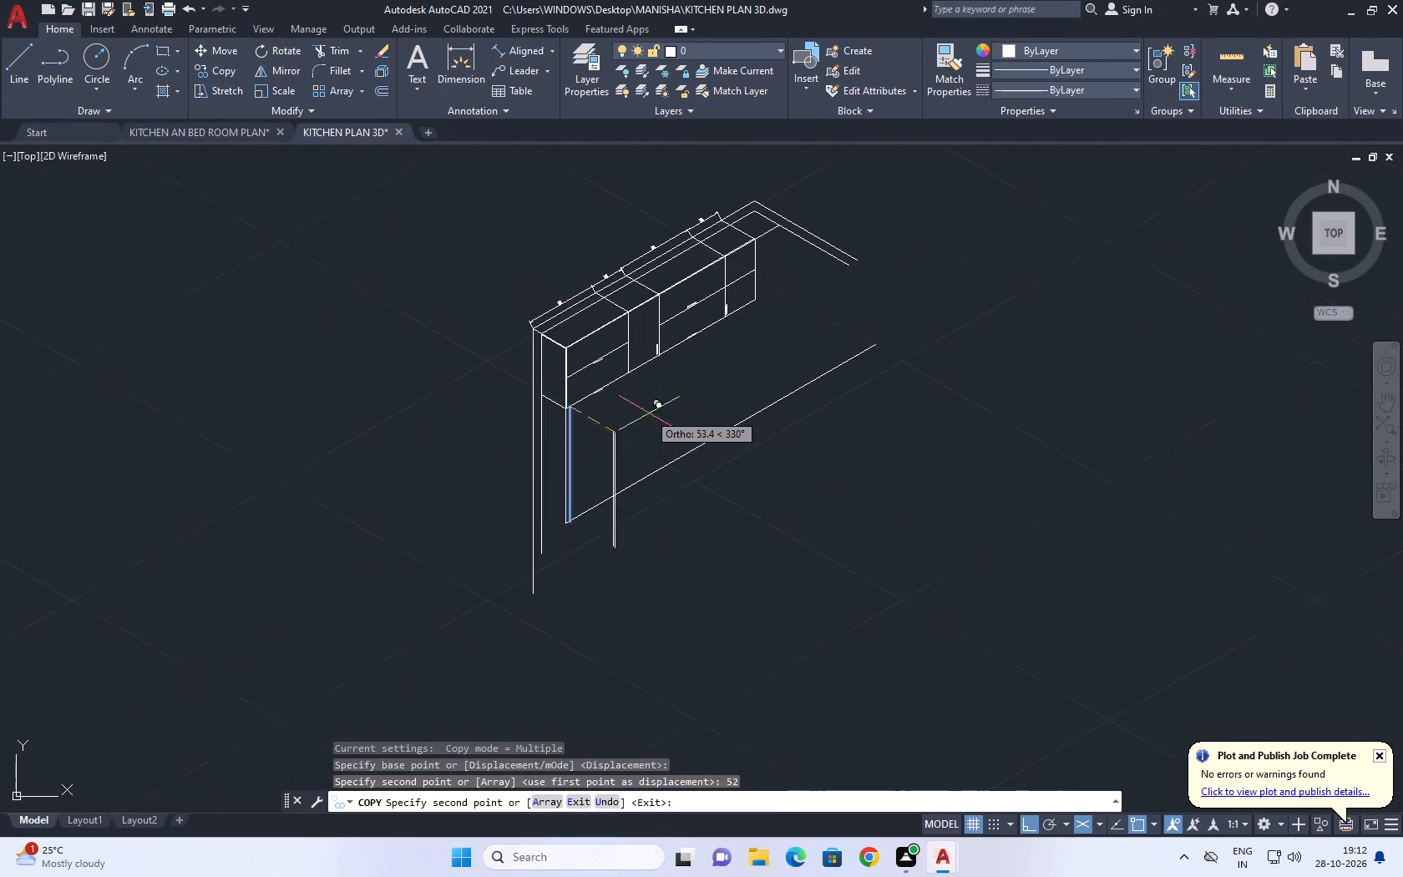
pyautogui.moveTo(694, 443); pyautogui.dragTo(580, 504, button='middle')
pyautogui.press('space')
# Draw a line at 330° from the lower end of the 5-unit offset line to slightly past the outer vertical line's lower end.
pyautogui.moveTo(545, 606); pyautogui.dragTo(593, 537, button='middle')
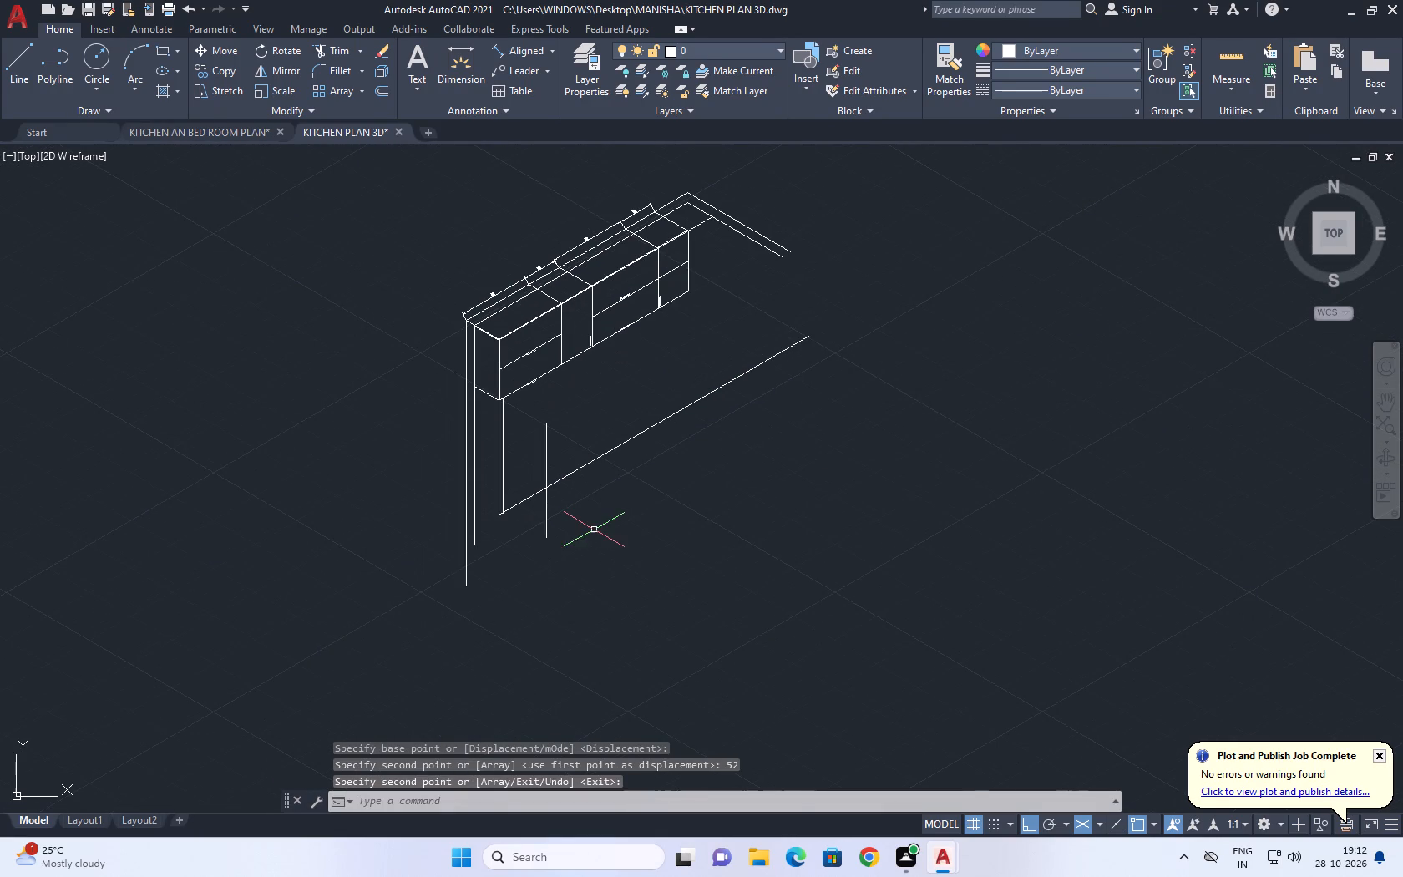
pyautogui.press('l')
pyautogui.press('space')
pyautogui.scroll(3, 501, 517)
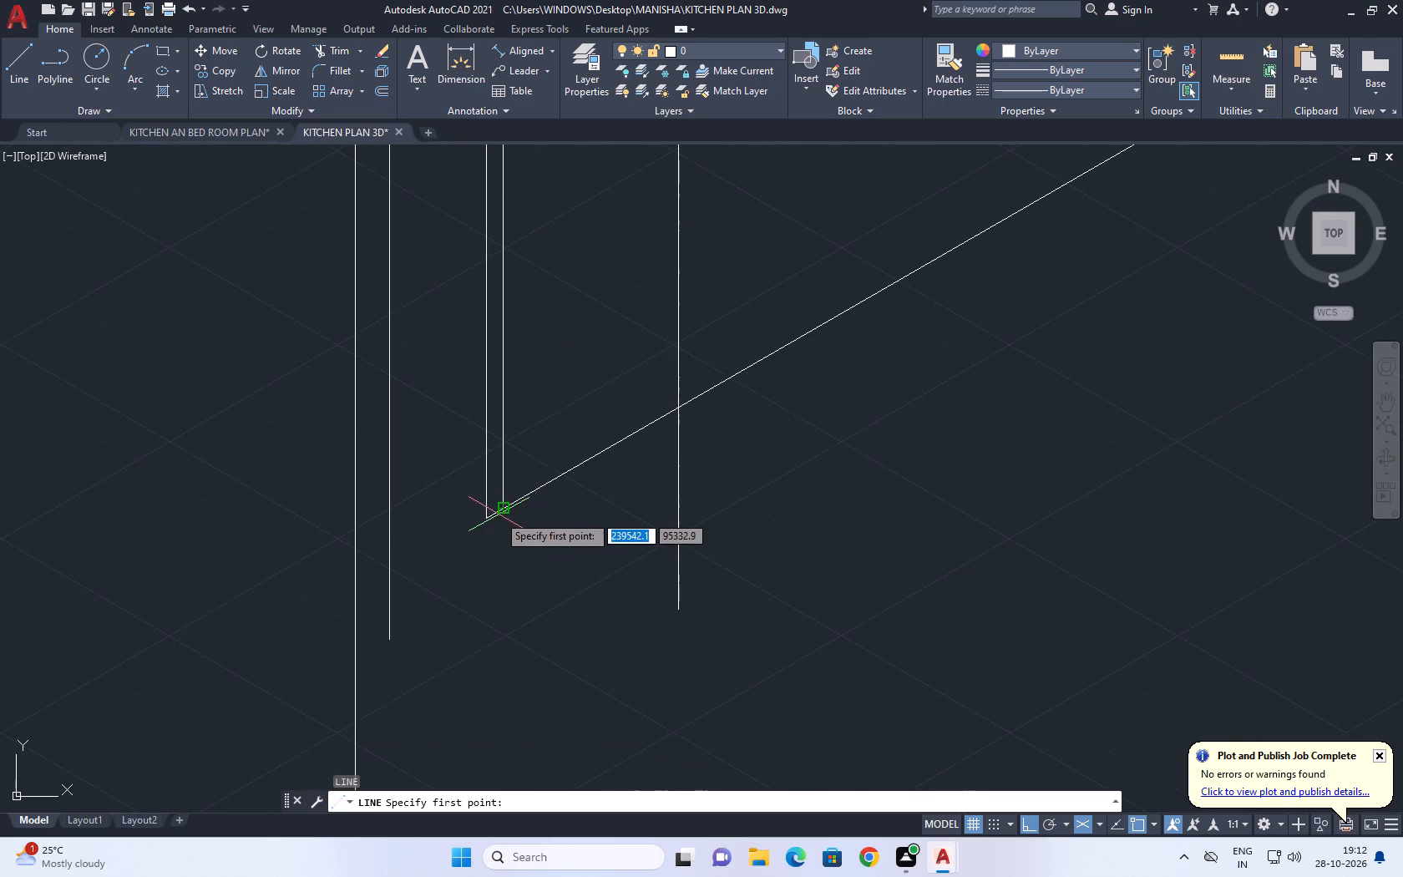
pyautogui.click(497, 512)
pyautogui.click(722, 638)
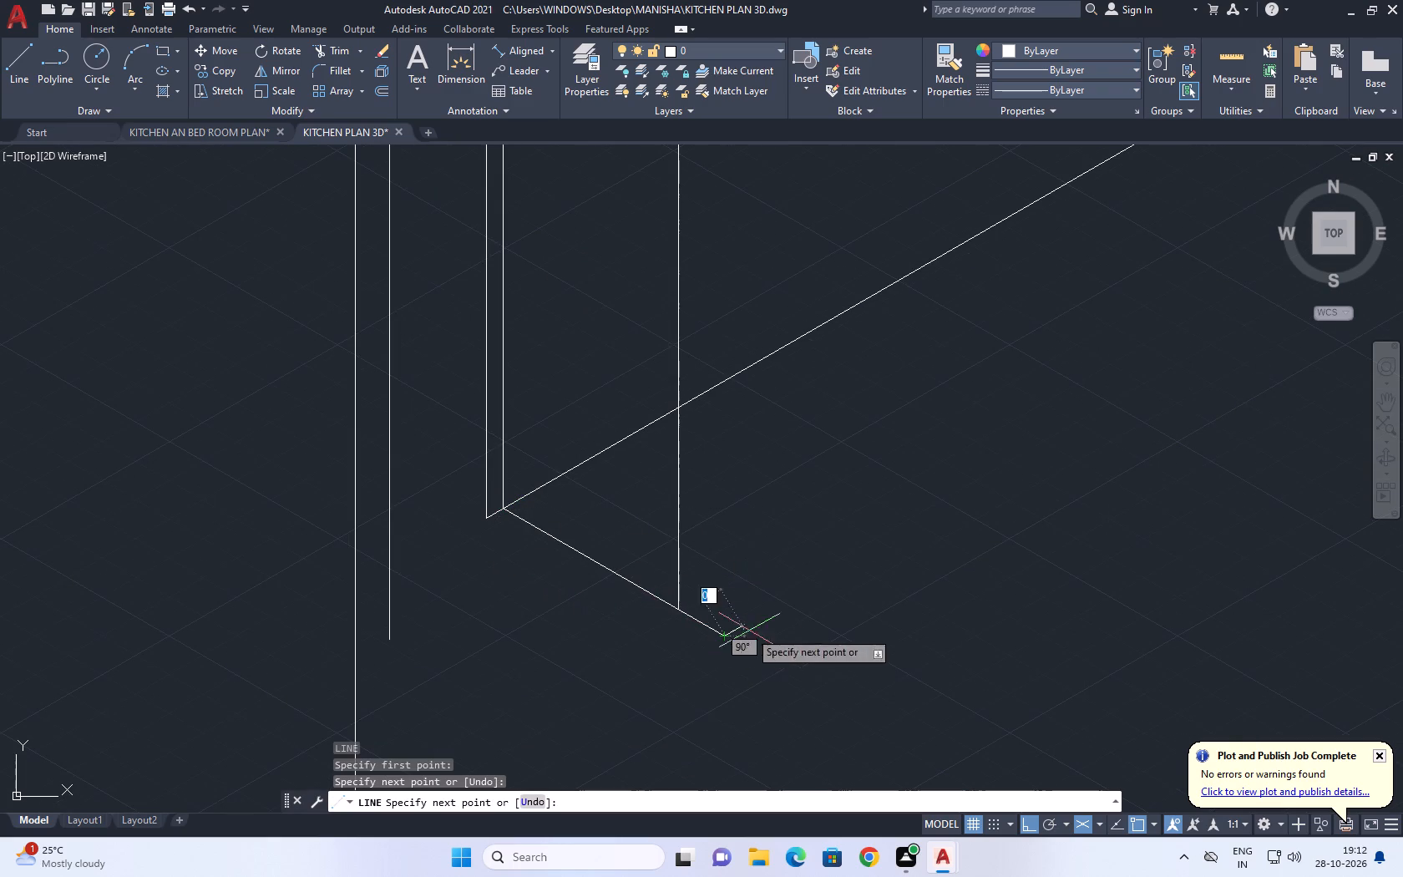
pyautogui.rightClick(767, 532)
pyautogui.click(829, 560)
# Draw a line from the upper end of the 5-unit offset vertical line to the upper end of the outer vertical line.
pyautogui.scroll(-3, 665, 538)
pyautogui.scroll(3, 638, 499)
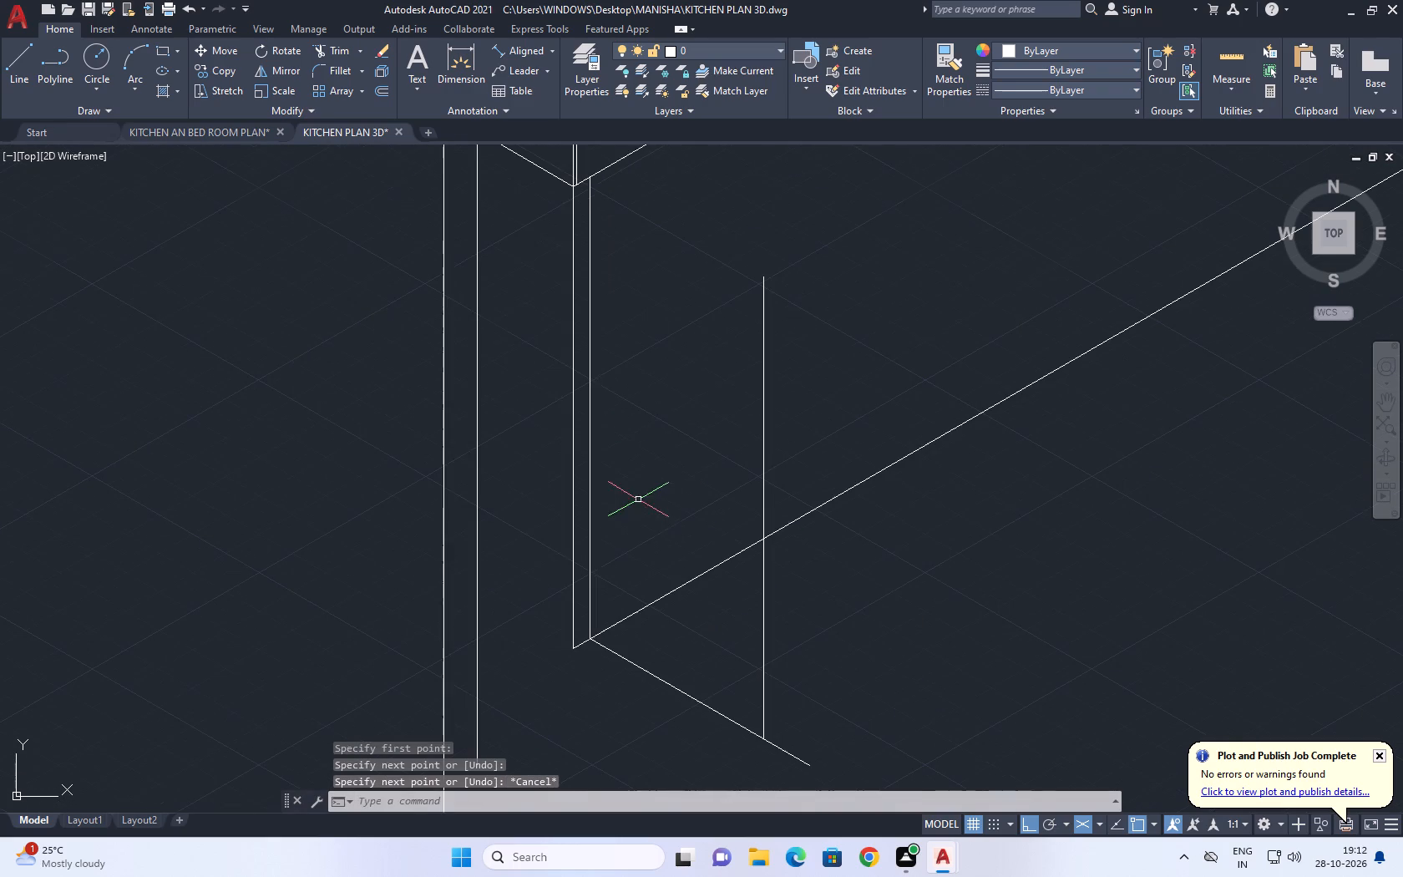
pyautogui.middleClick(721, 368)
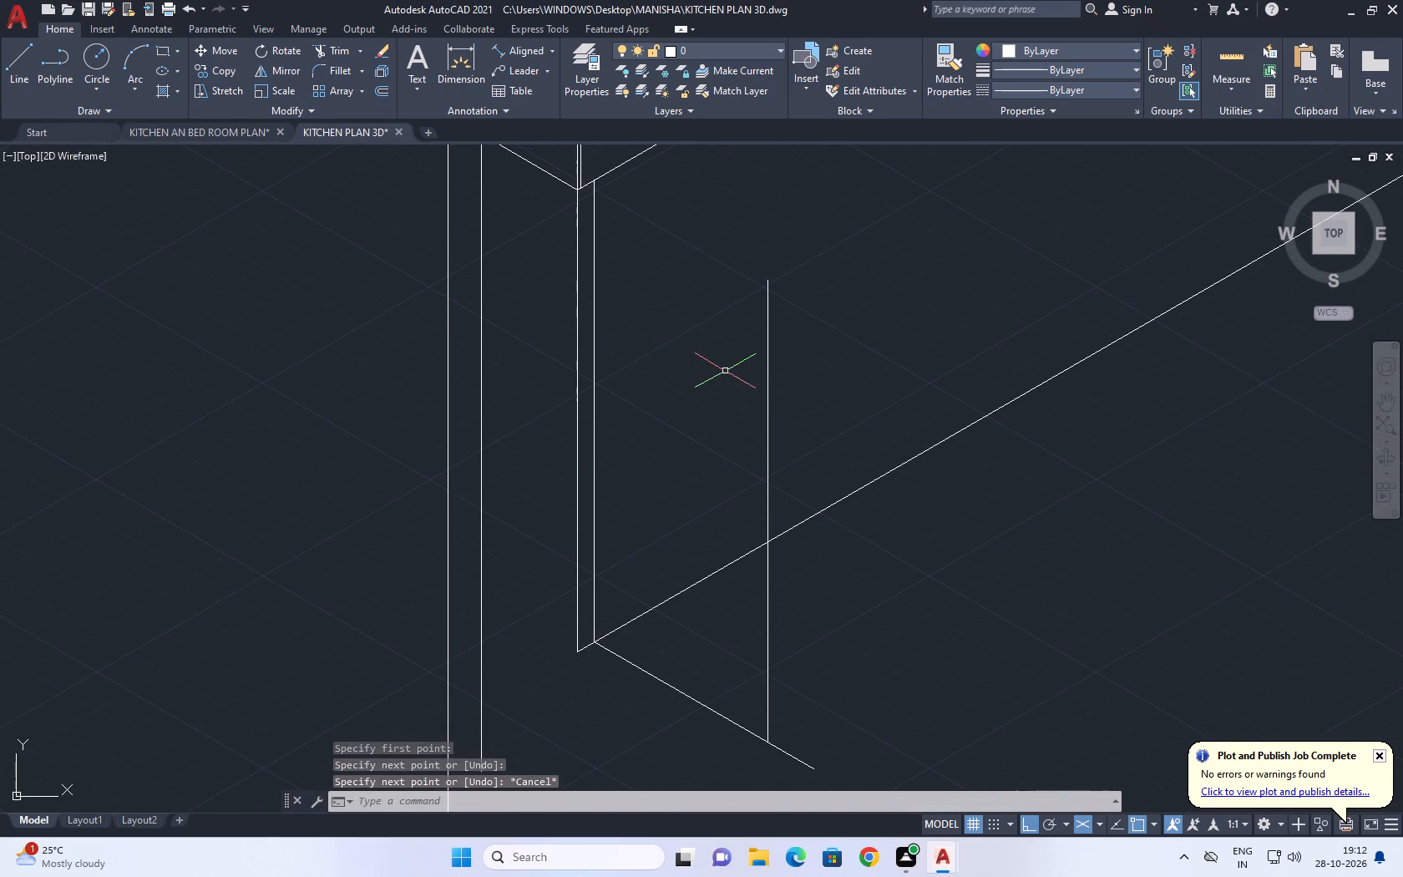
pyautogui.moveTo(606, 286); pyautogui.dragTo(630, 490, button='middle')
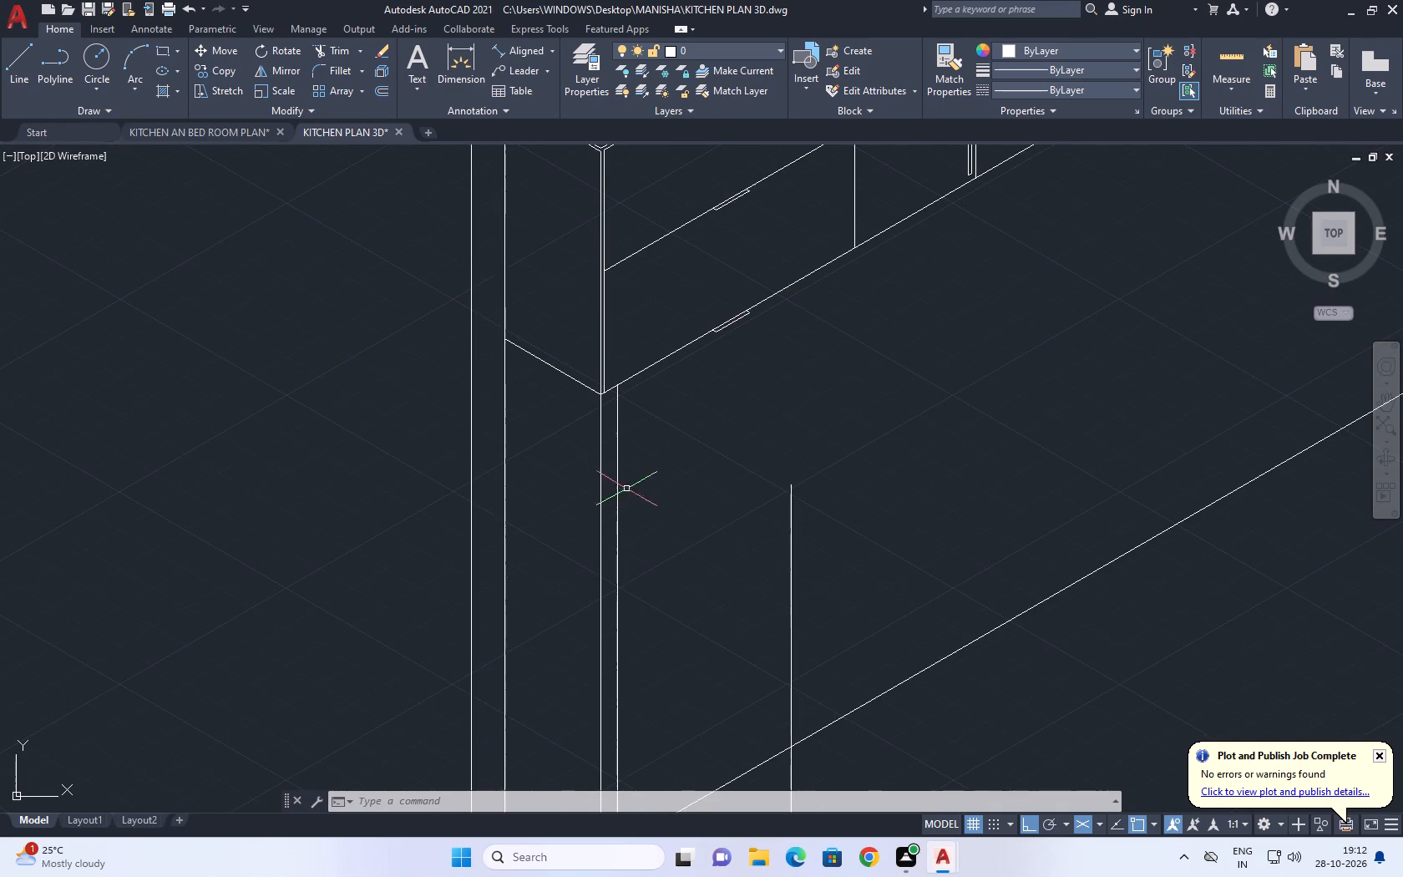
pyautogui.moveTo(690, 440); pyautogui.dragTo(691, 380, button='middle')
pyautogui.scroll(-1, 686, 376)
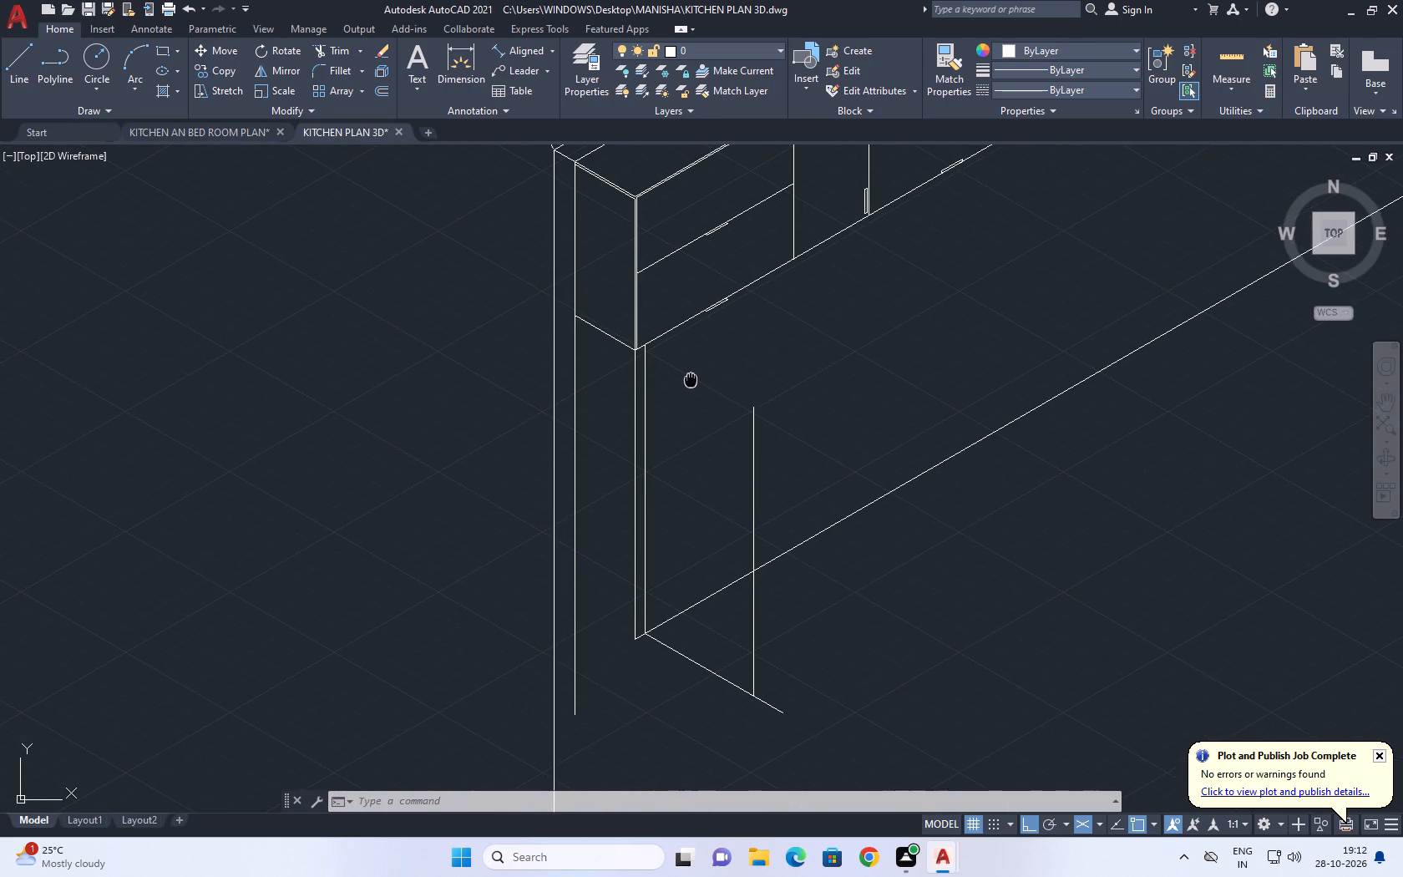
pyautogui.moveTo(691, 380); pyautogui.dragTo(697, 384, button='middle')
pyautogui.middleClick(697, 388)
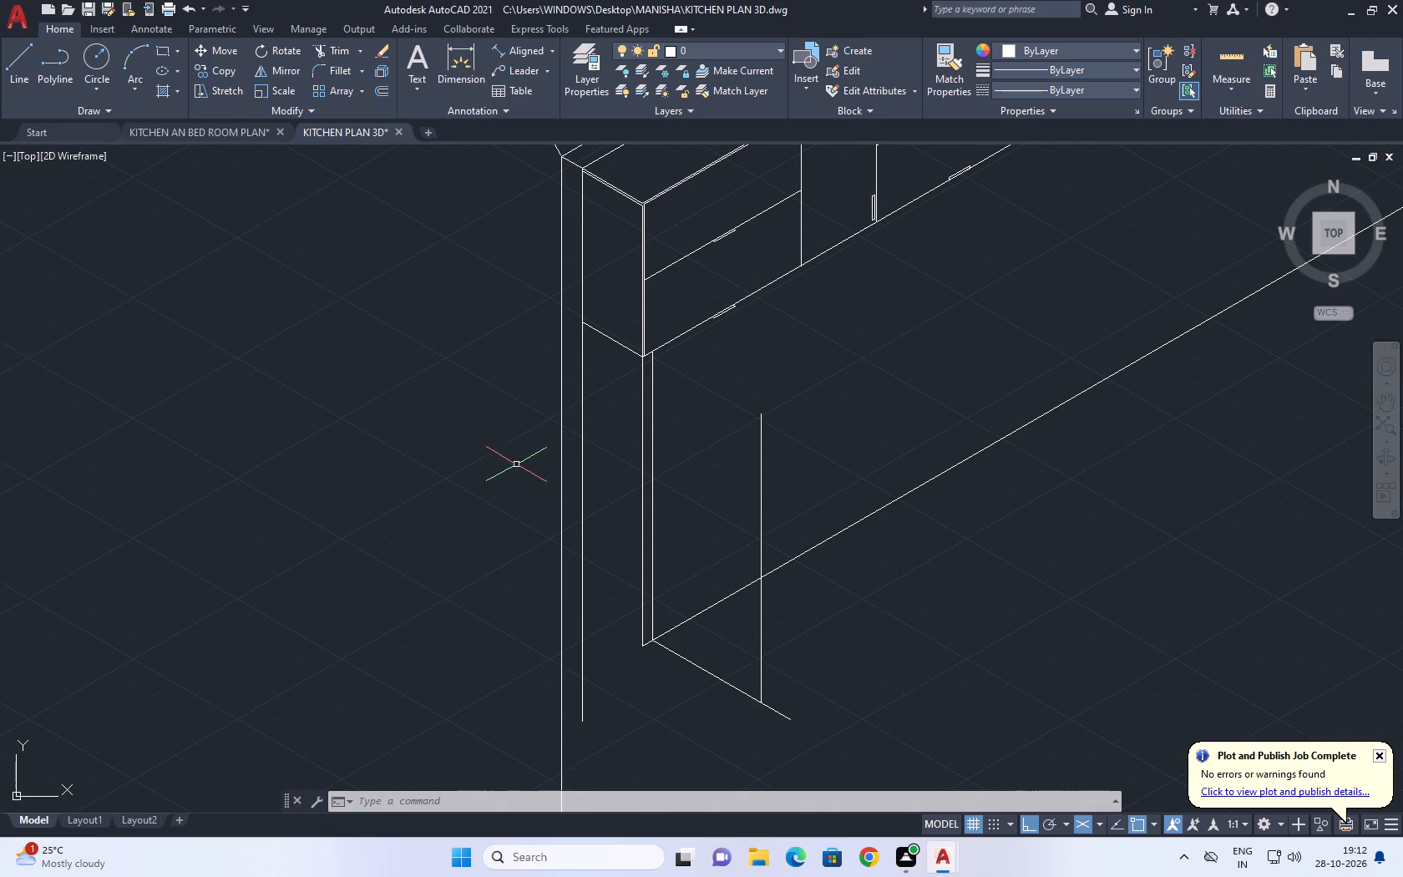
pyautogui.moveTo(838, 381); pyautogui.dragTo(714, 423, button='middle')
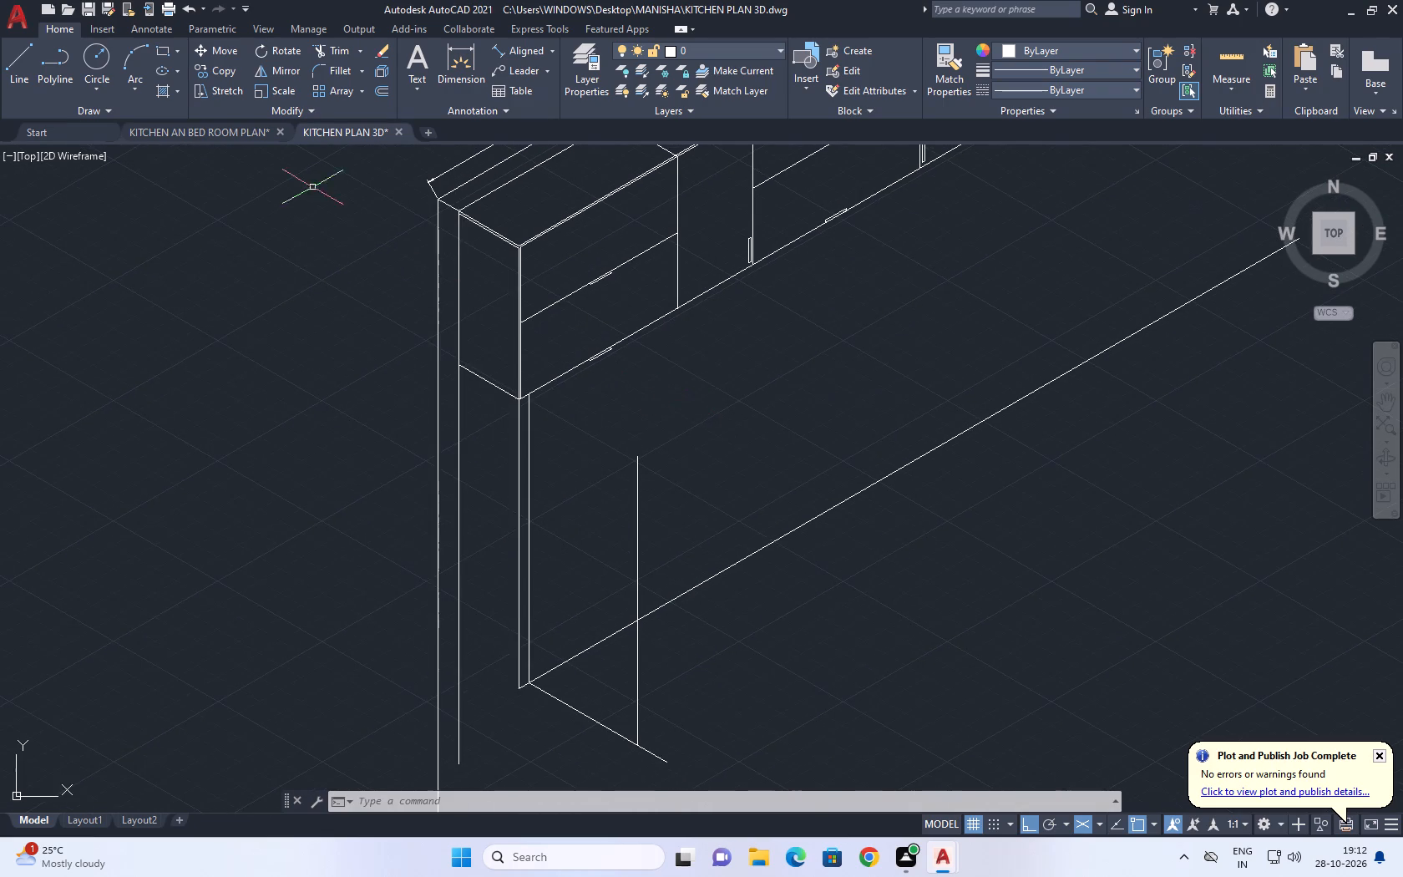
pyautogui.moveTo(6, 62); pyautogui.dragTo(11, 71)
pyautogui.scroll(3, 492, 403)
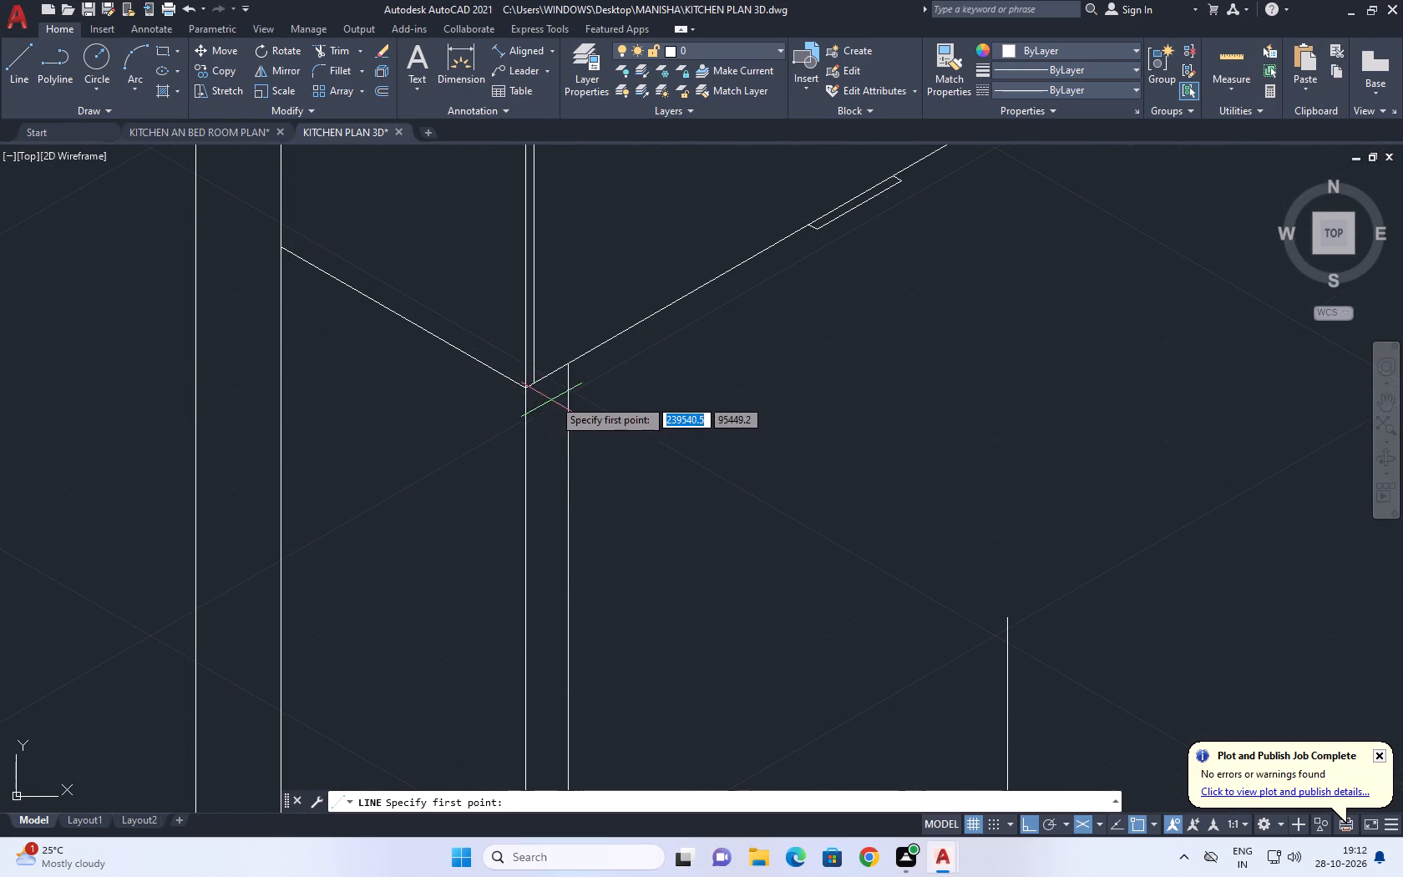
pyautogui.click(570, 362)
pyautogui.scroll(-3, 547, 352)
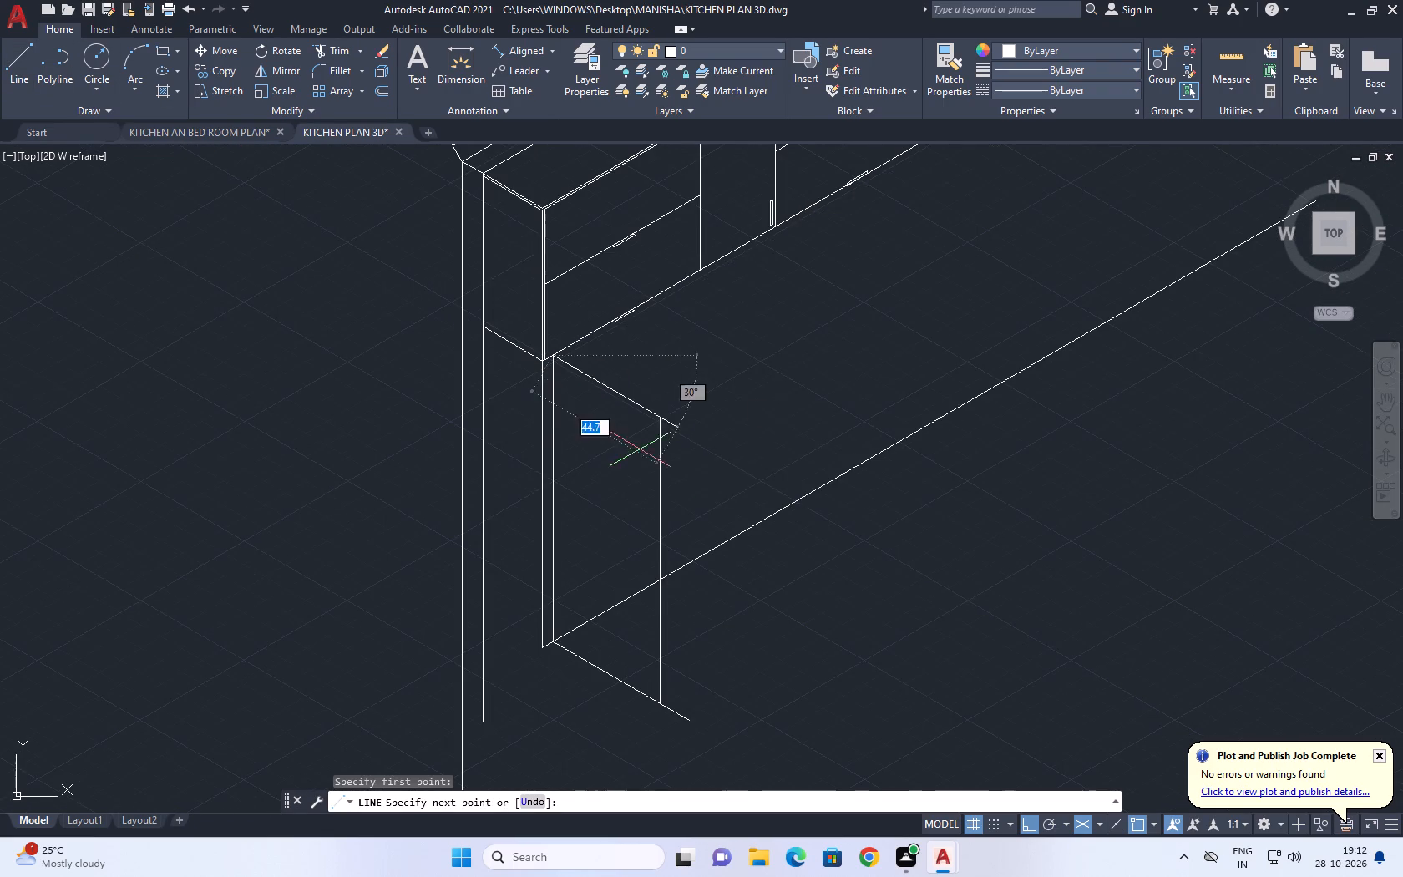
pyautogui.click(661, 421)
pyautogui.rightClick(714, 351)
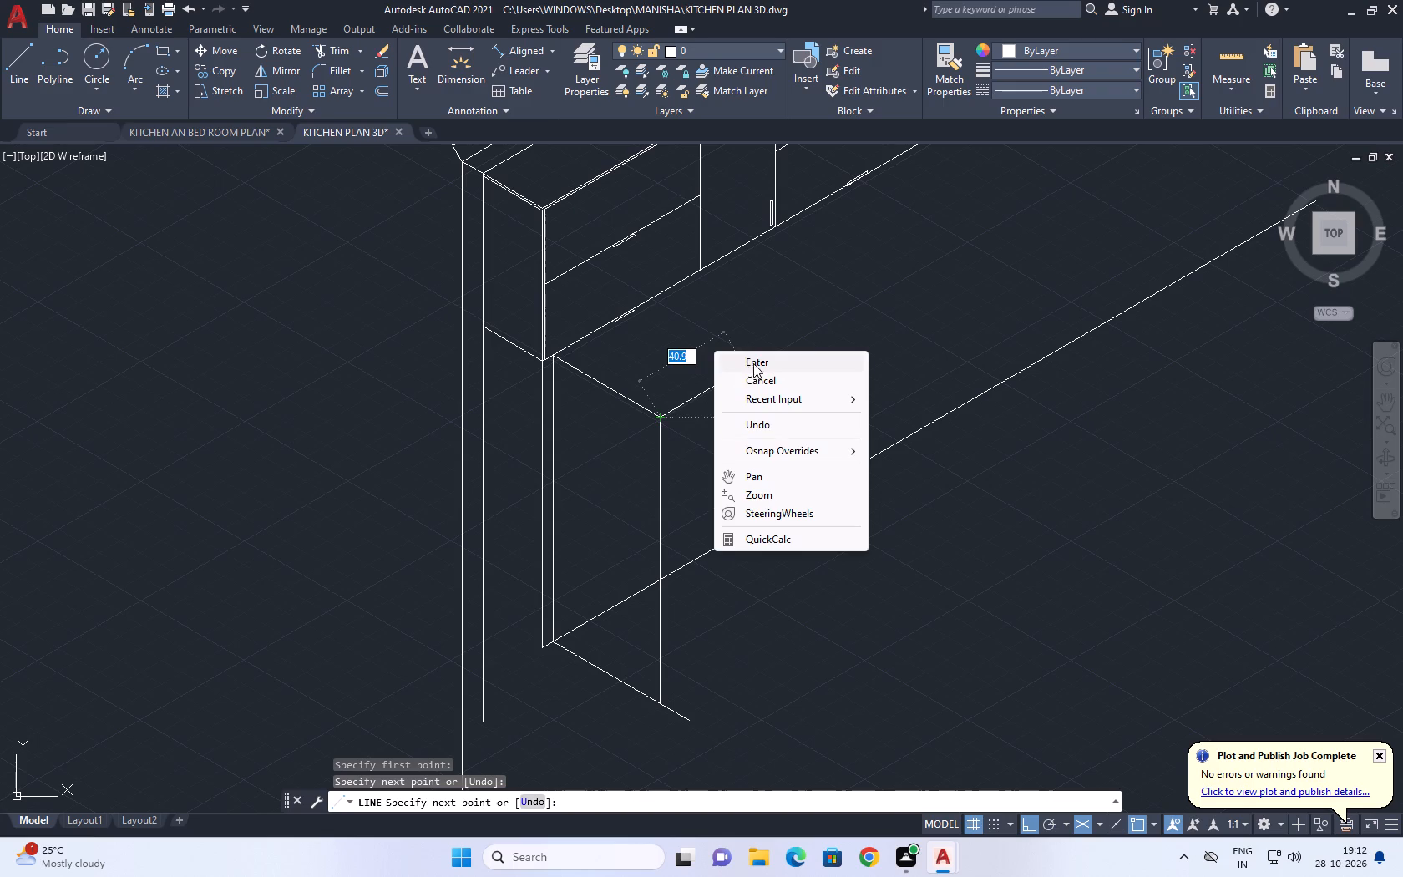
pyautogui.click(759, 380)
pyautogui.moveTo(542, 597); pyautogui.dragTo(492, 608, button='middle')
pyautogui.middleClick(492, 608)
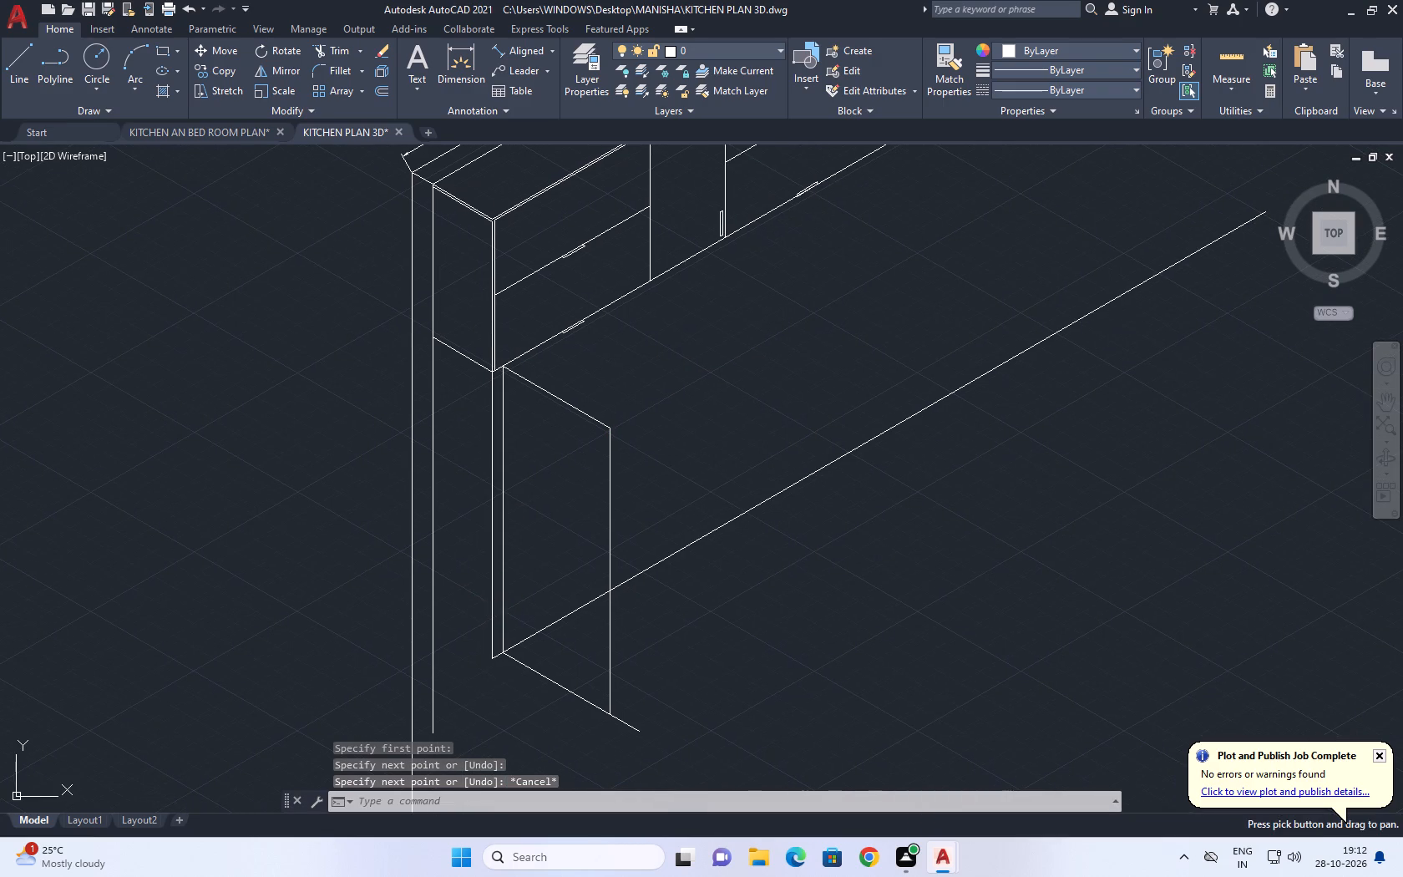
# Erase the original corner vertical line below the upper cabinet, just beside the 5-unit offset line.
pyautogui.moveTo(434, 639); pyautogui.dragTo(549, 544, button='middle')
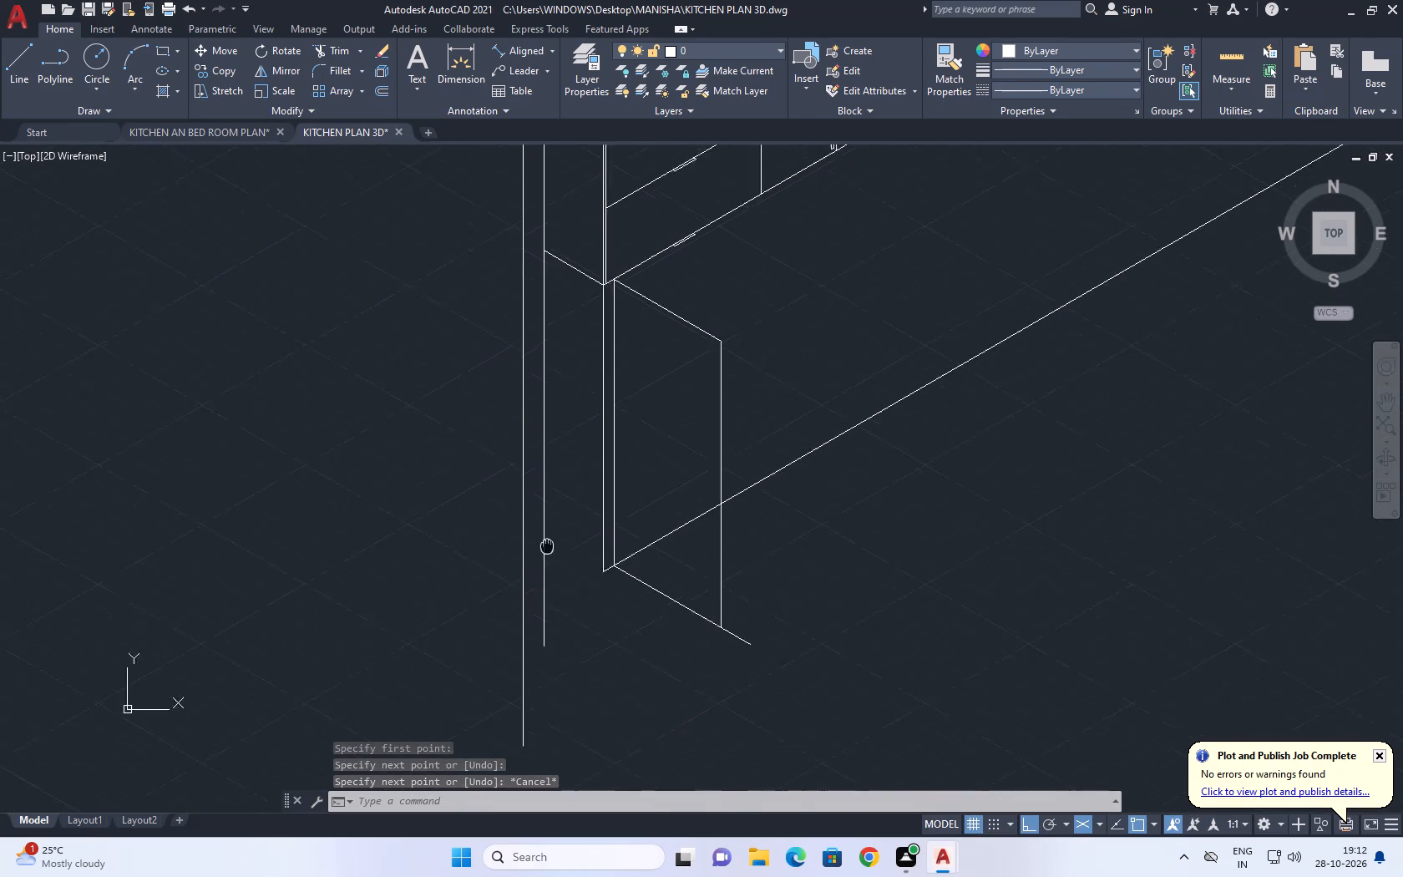
pyautogui.moveTo(549, 544); pyautogui.dragTo(567, 499, button='middle')
pyautogui.click(627, 513)
pyautogui.scroll(2, 628, 525)
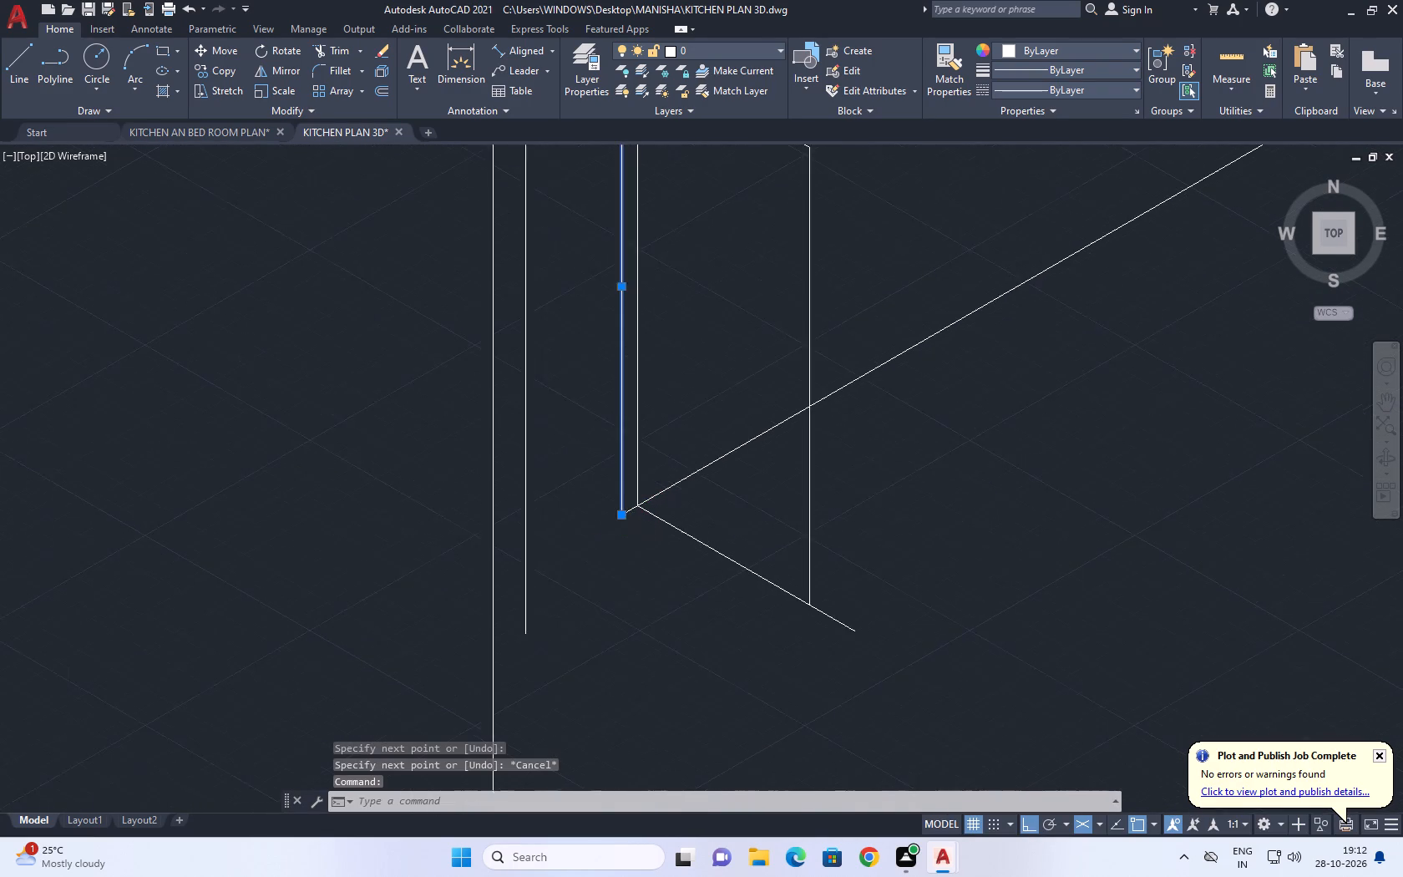
pyautogui.rightClick(542, 464)
pyautogui.click(600, 155)
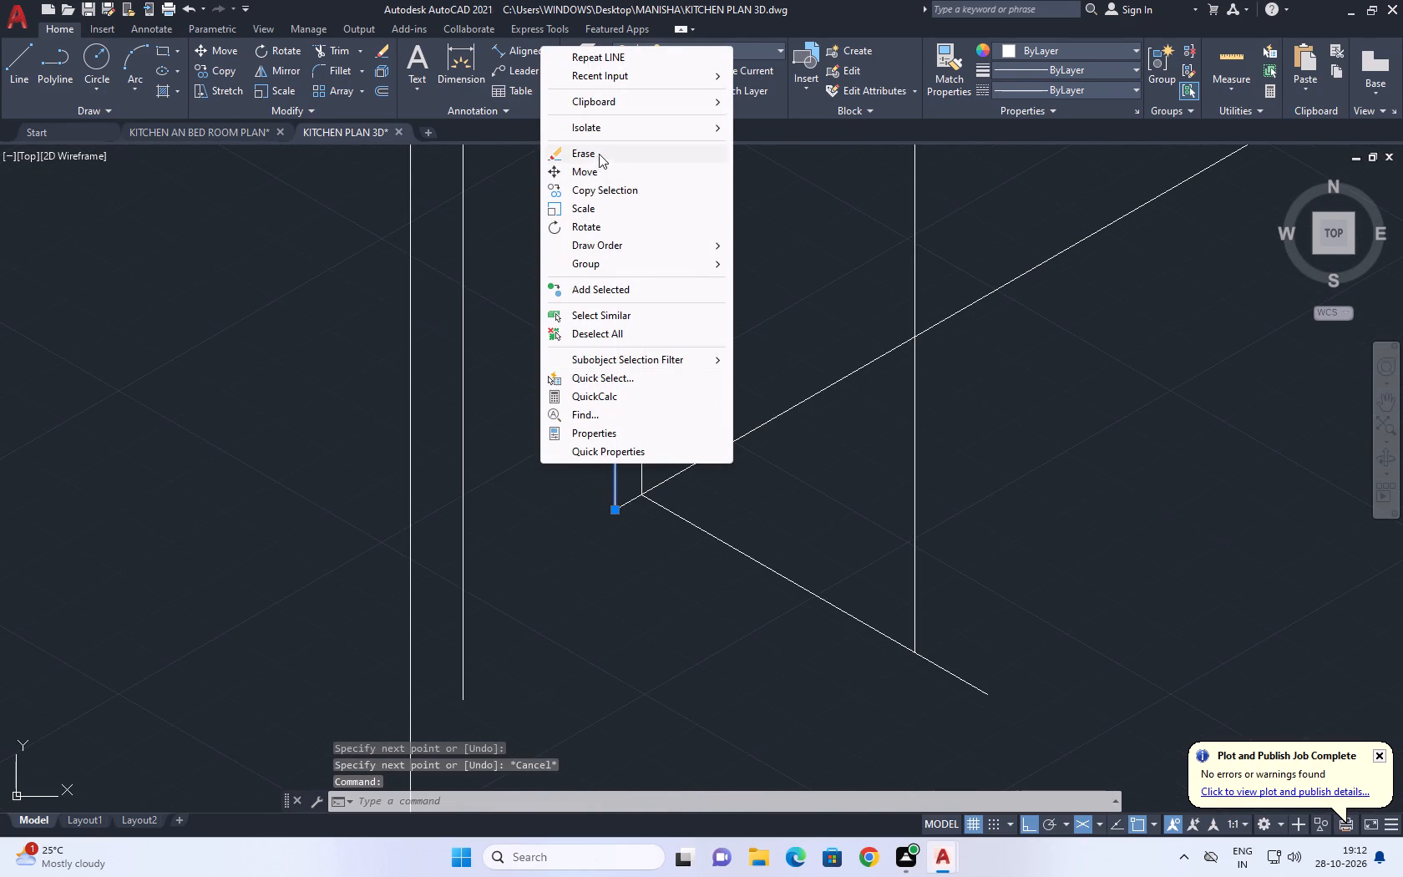
# Shorten the long 30° base line so its lower end meets the lower end of the 5-unit offset vertical line.
pyautogui.scroll(-3, 610, 463)
pyautogui.scroll(3, 612, 474)
pyautogui.click(616, 474)
pyautogui.click(599, 438)
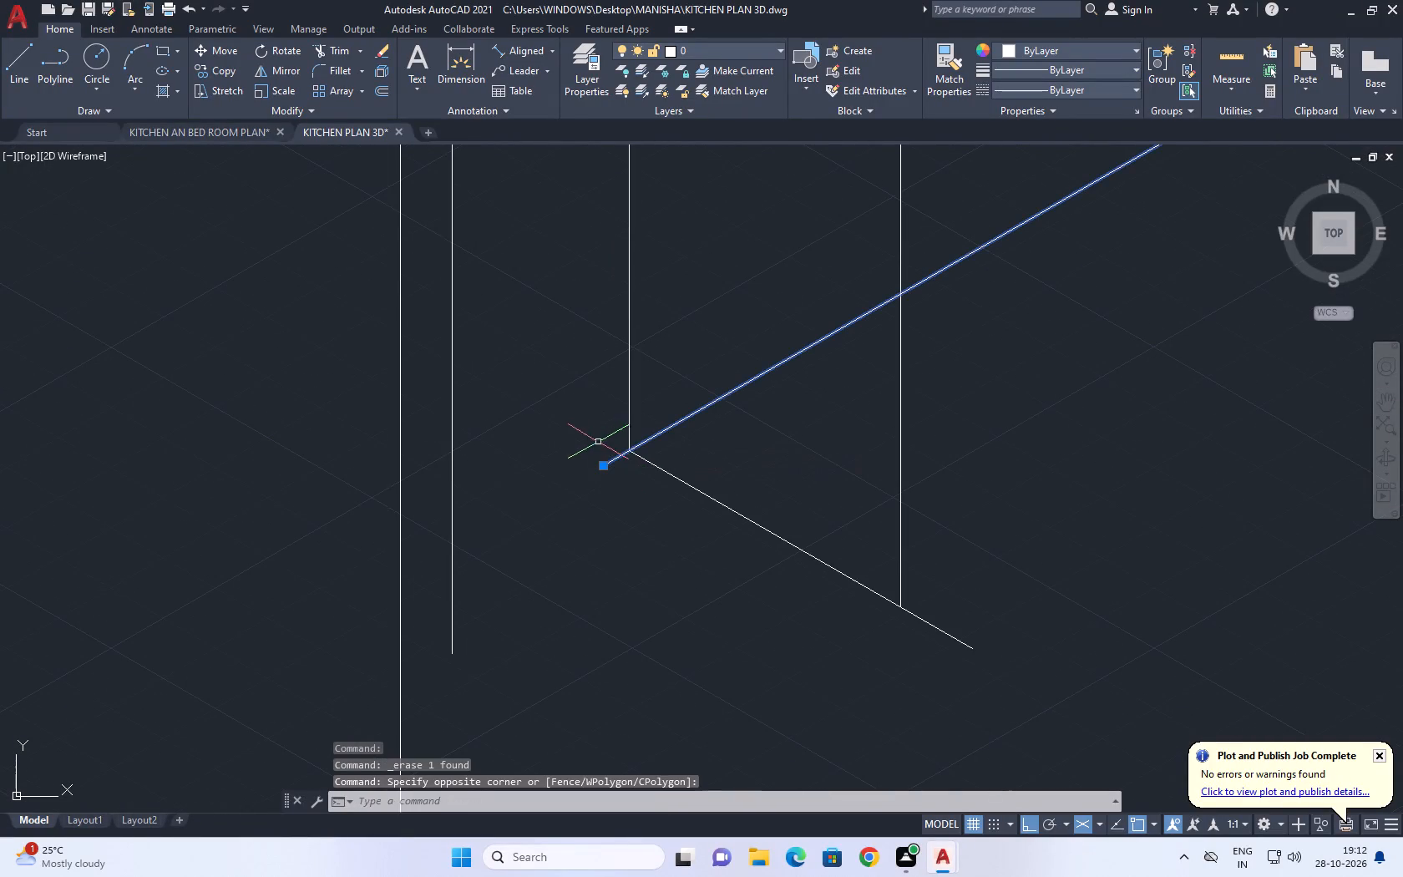
pyautogui.click(602, 467)
pyautogui.click(629, 448)
pyautogui.moveTo(753, 359); pyautogui.dragTo(577, 482, button='middle')
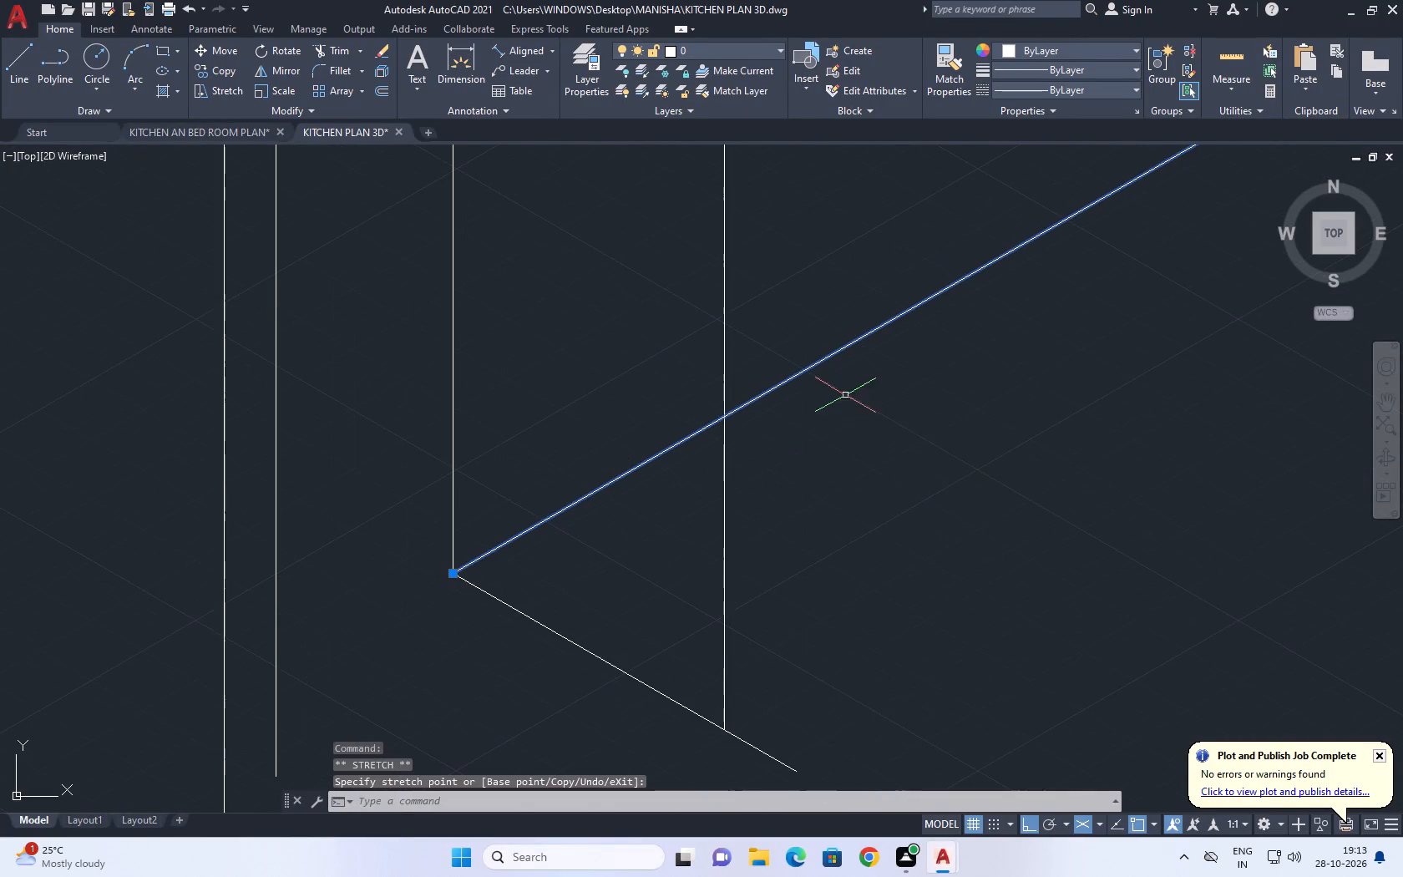
pyautogui.rightClick(845, 391)
pyautogui.click(913, 678)
# Shorten the side panel's bottom 330° line so it ends at the lower end of the outer vertical line.
pyautogui.moveTo(769, 580); pyautogui.dragTo(712, 481, button='middle')
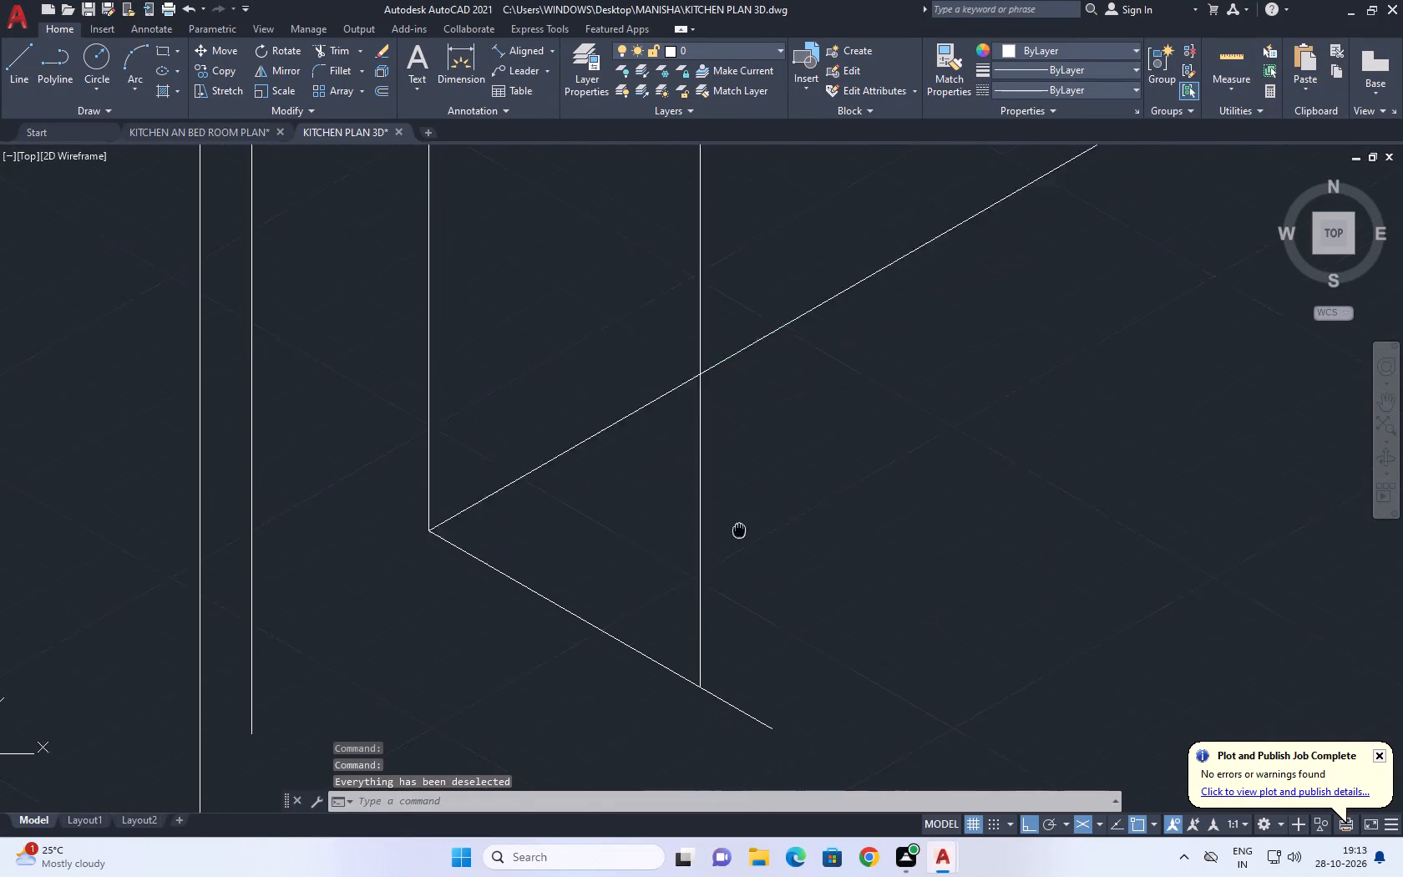
pyautogui.moveTo(712, 481); pyautogui.dragTo(651, 364, button='middle')
pyautogui.click(707, 596)
pyautogui.click(674, 530)
pyautogui.click(681, 553)
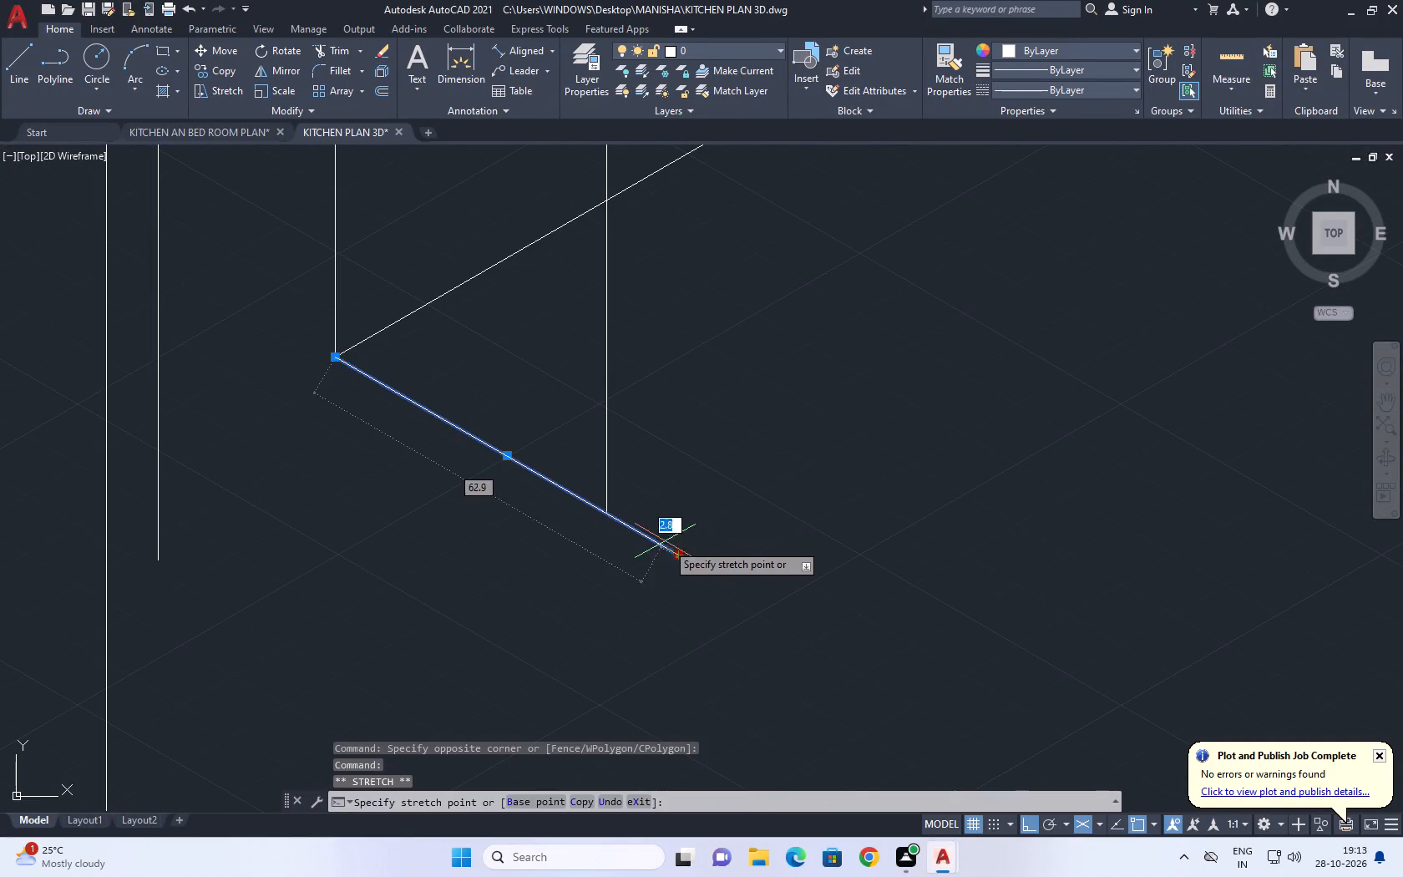
pyautogui.click(600, 509)
pyautogui.moveTo(730, 340); pyautogui.dragTo(717, 337, button='right')
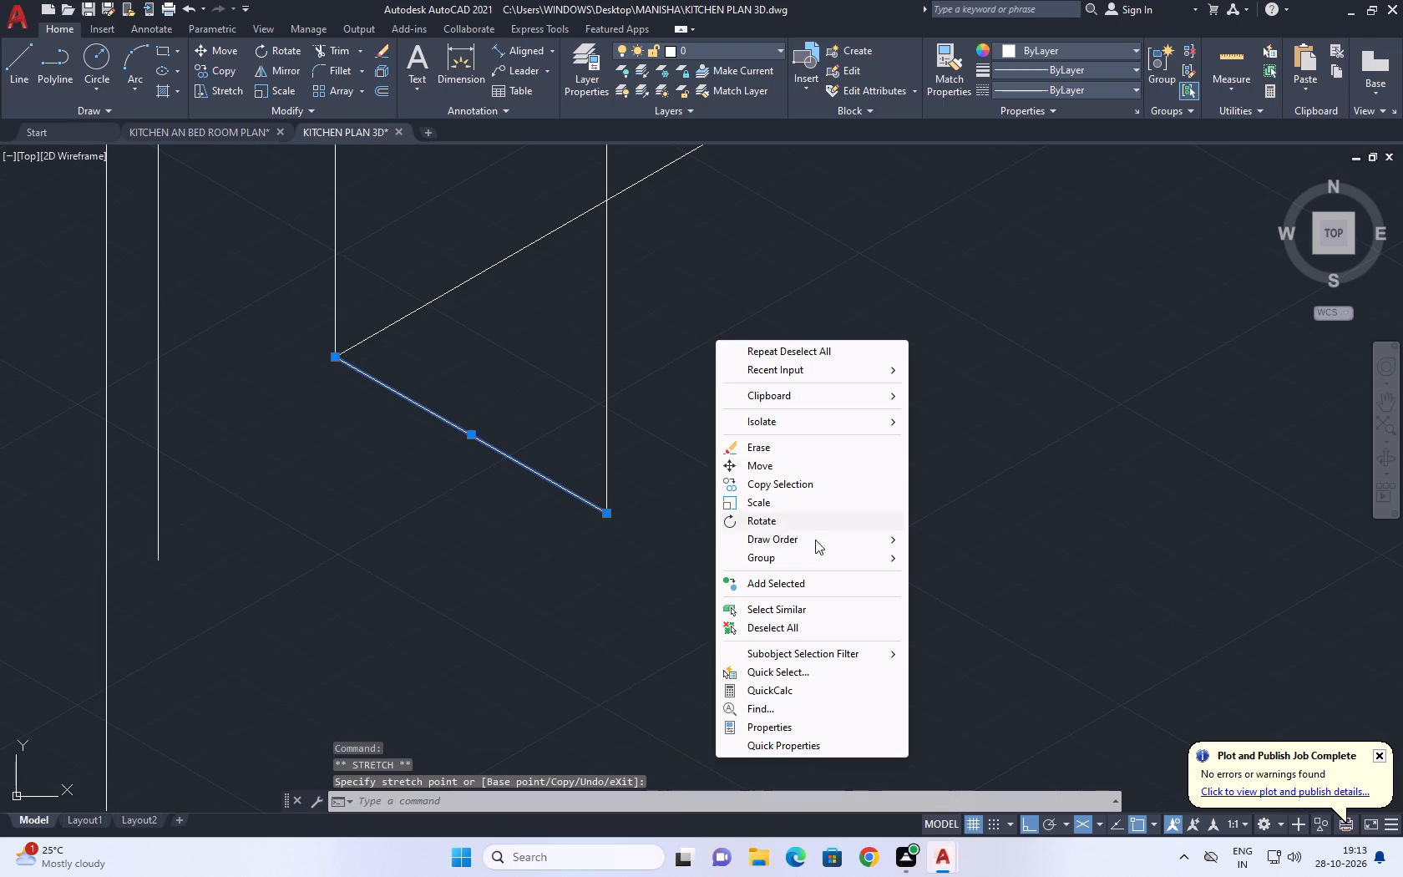
pyautogui.click(780, 627)
# Draw a 75-unit line at 30° from the side panel's upper outer corner.
pyautogui.scroll(-3, 677, 529)
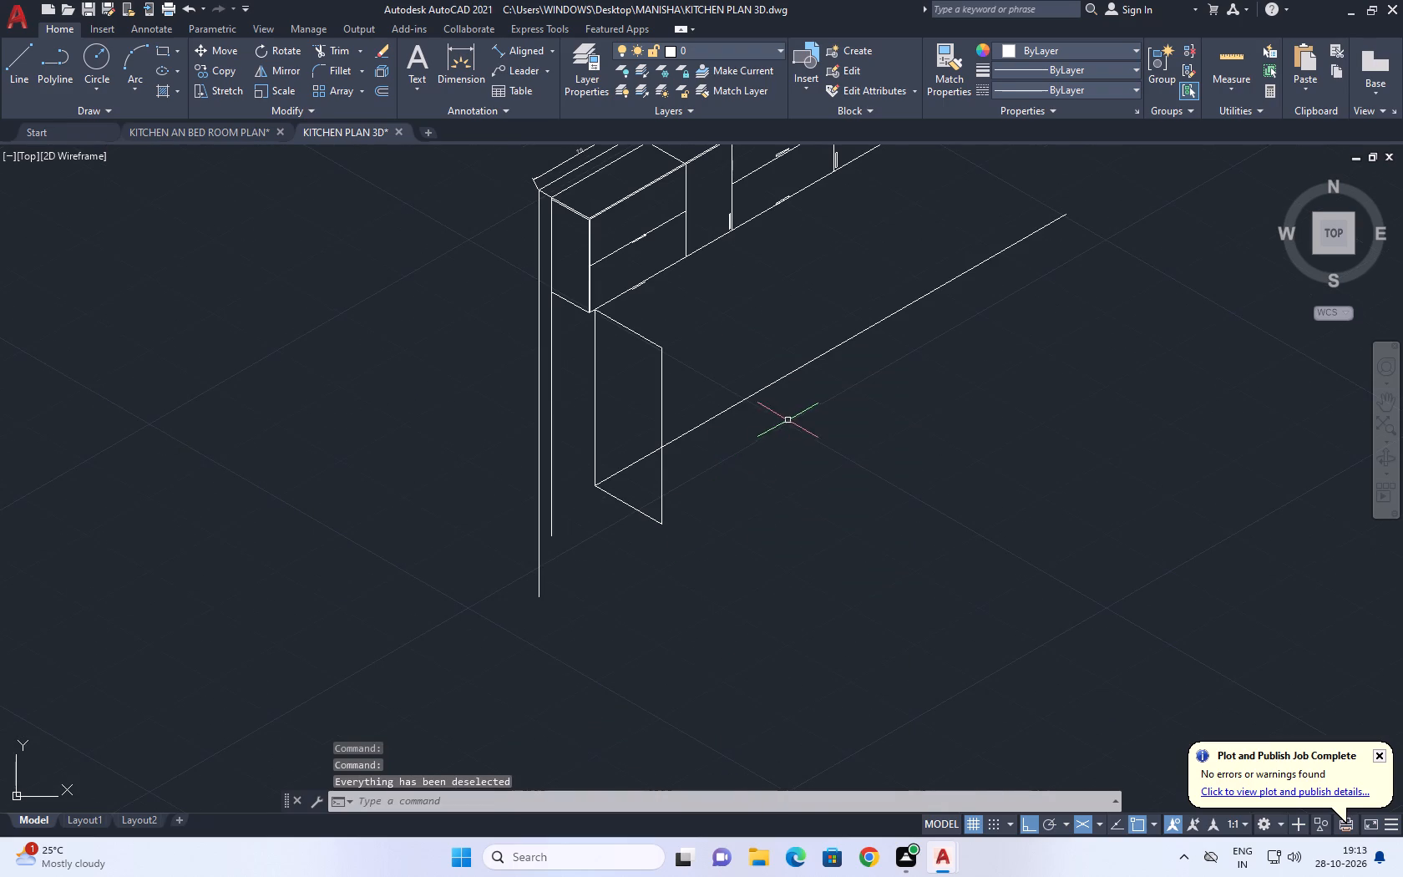
pyautogui.moveTo(788, 420); pyautogui.dragTo(641, 524, button='middle')
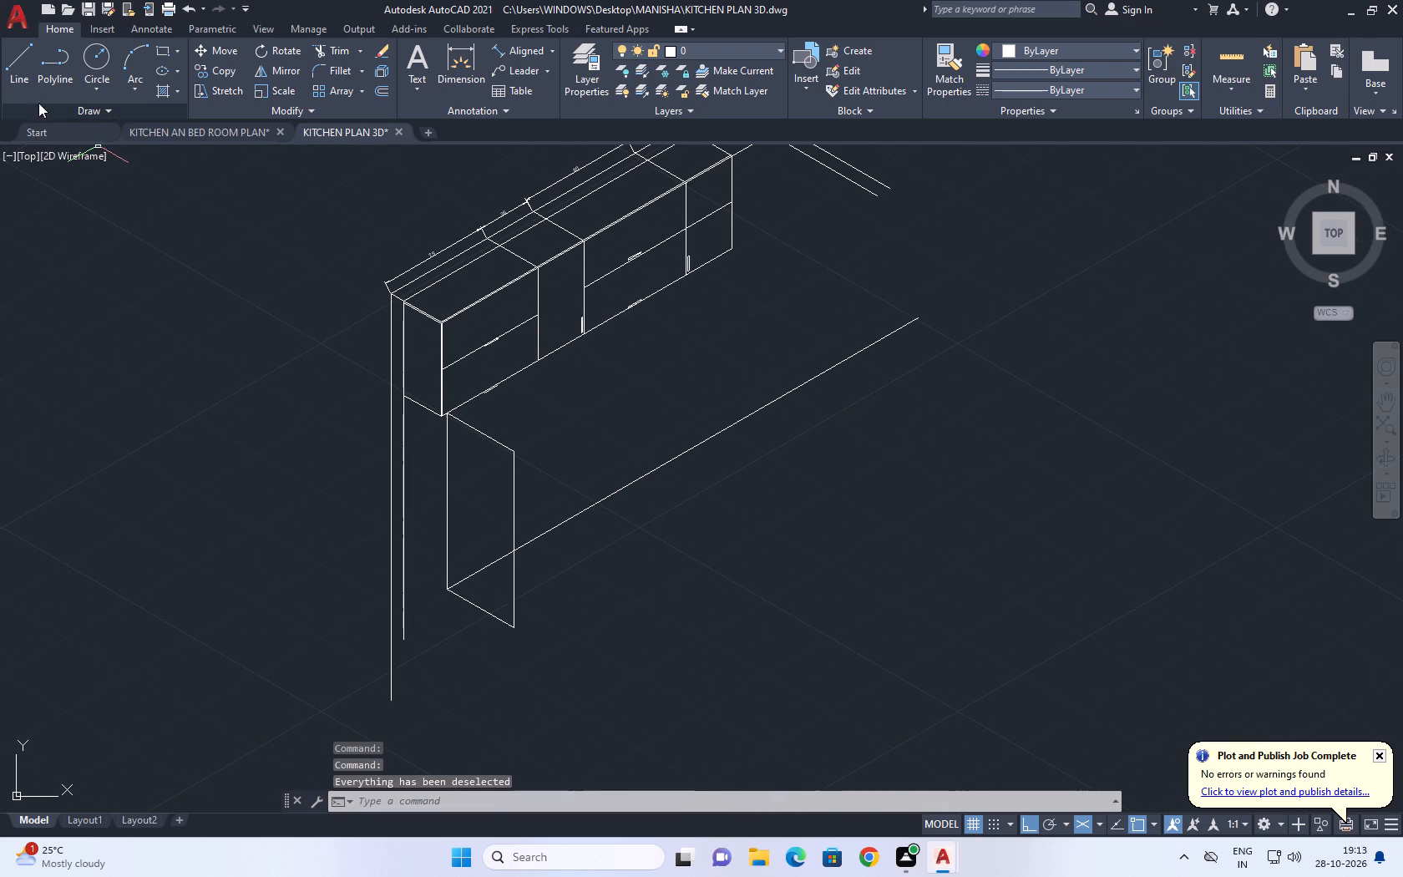
pyautogui.click(21, 57)
pyautogui.scroll(2, 496, 474)
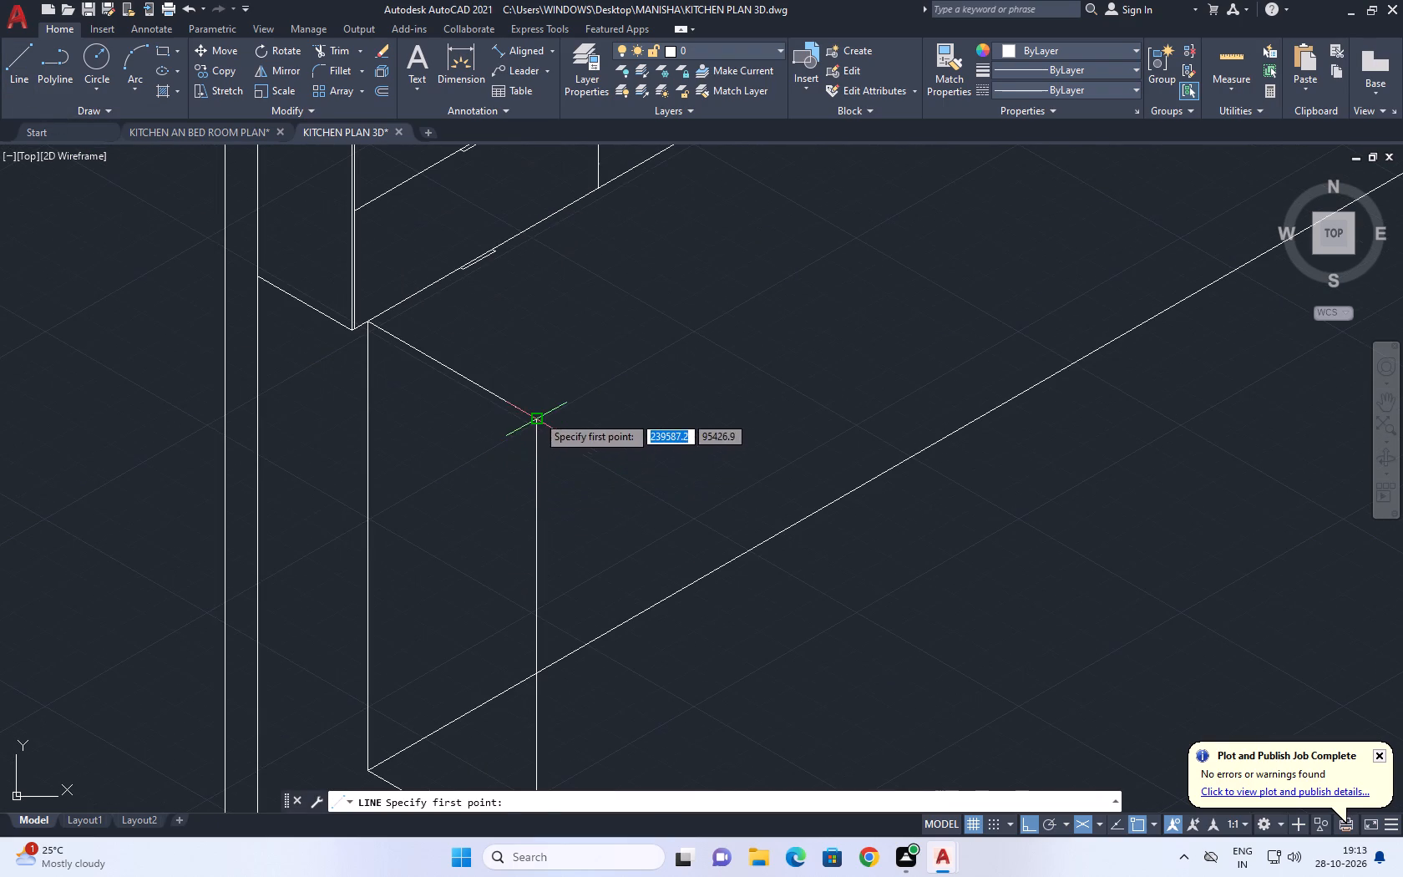
pyautogui.click(537, 416)
pyautogui.moveTo(970, 266); pyautogui.dragTo(757, 469, button='middle')
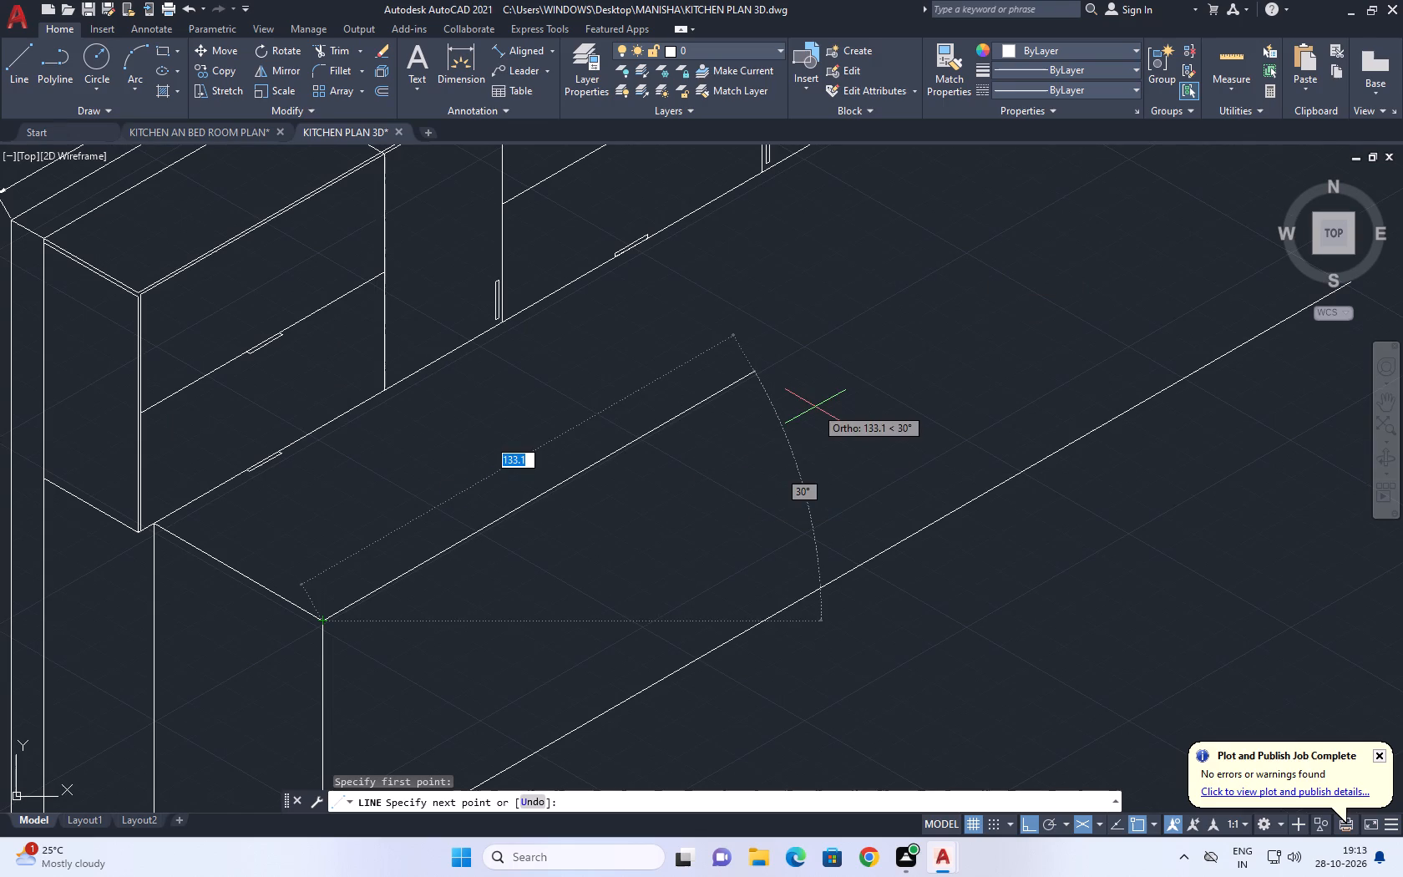
pyautogui.write('75')
pyautogui.press('Return')
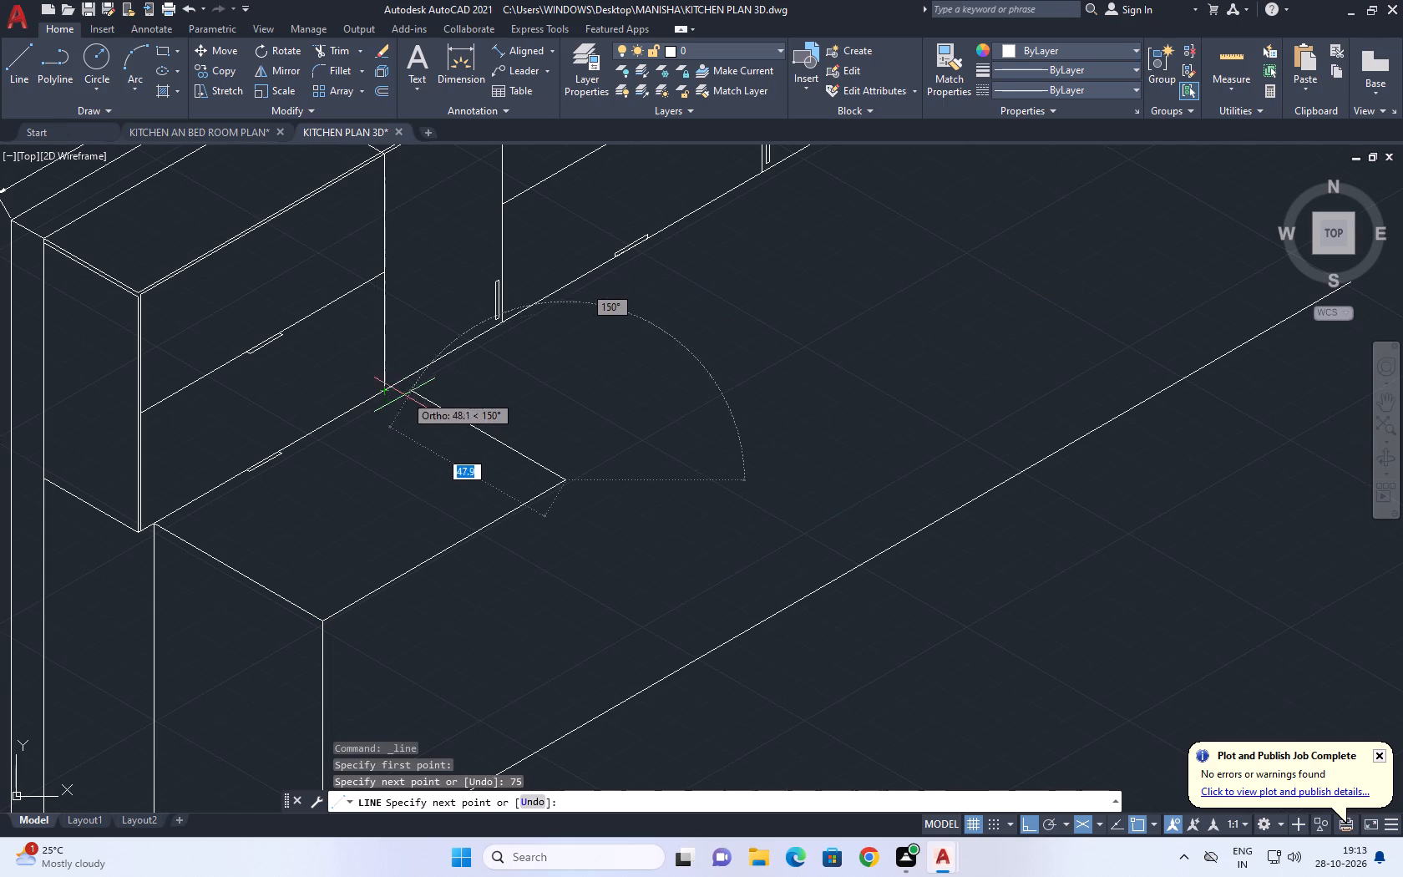
# Continue the line at 150° from the 75-unit line's end to slightly past the upper cabinet's bottom front edge.
pyautogui.scroll(2, 388, 375)
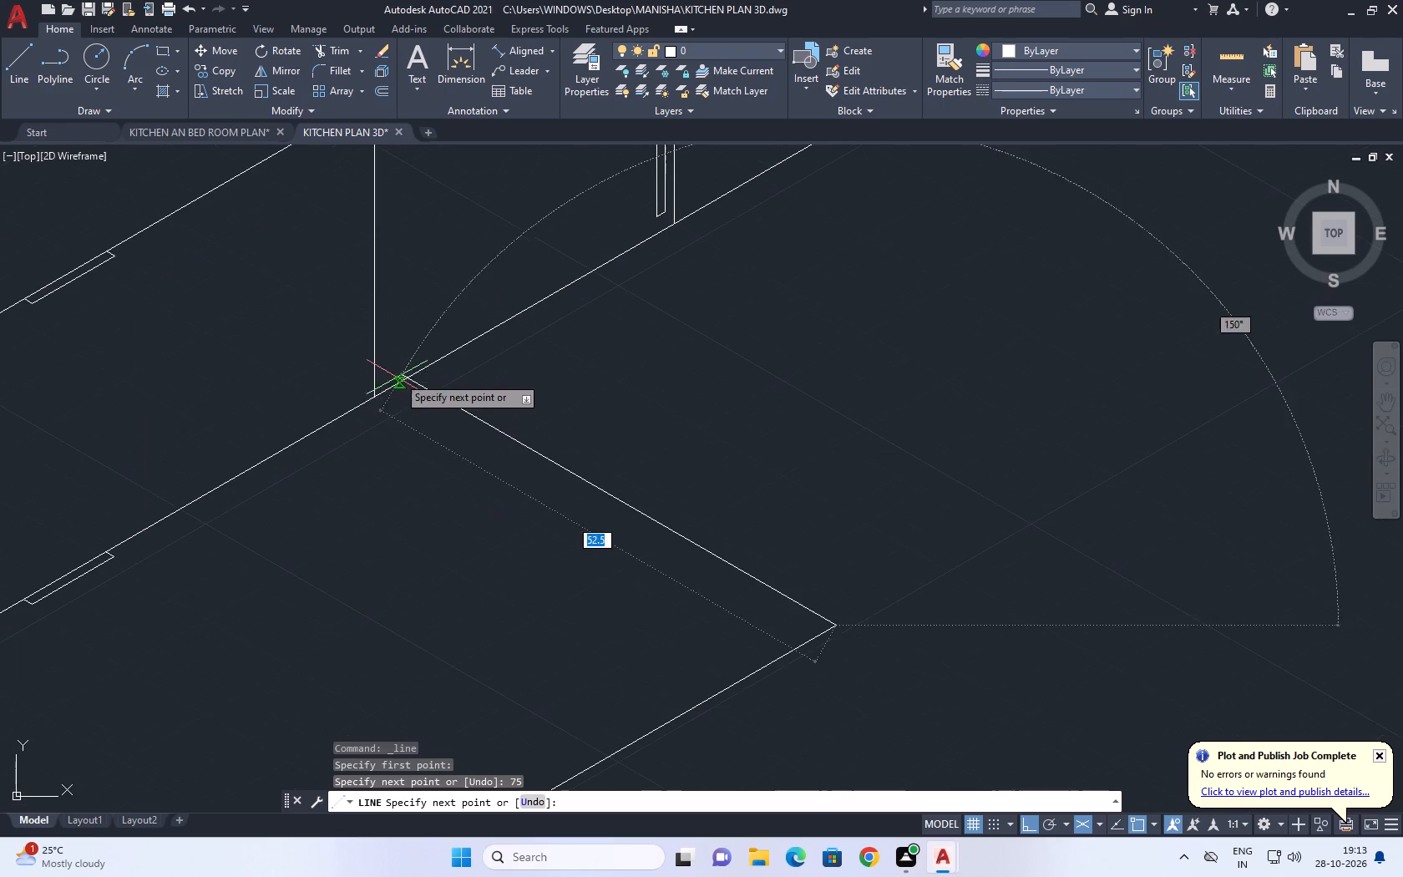
pyautogui.click(322, 321)
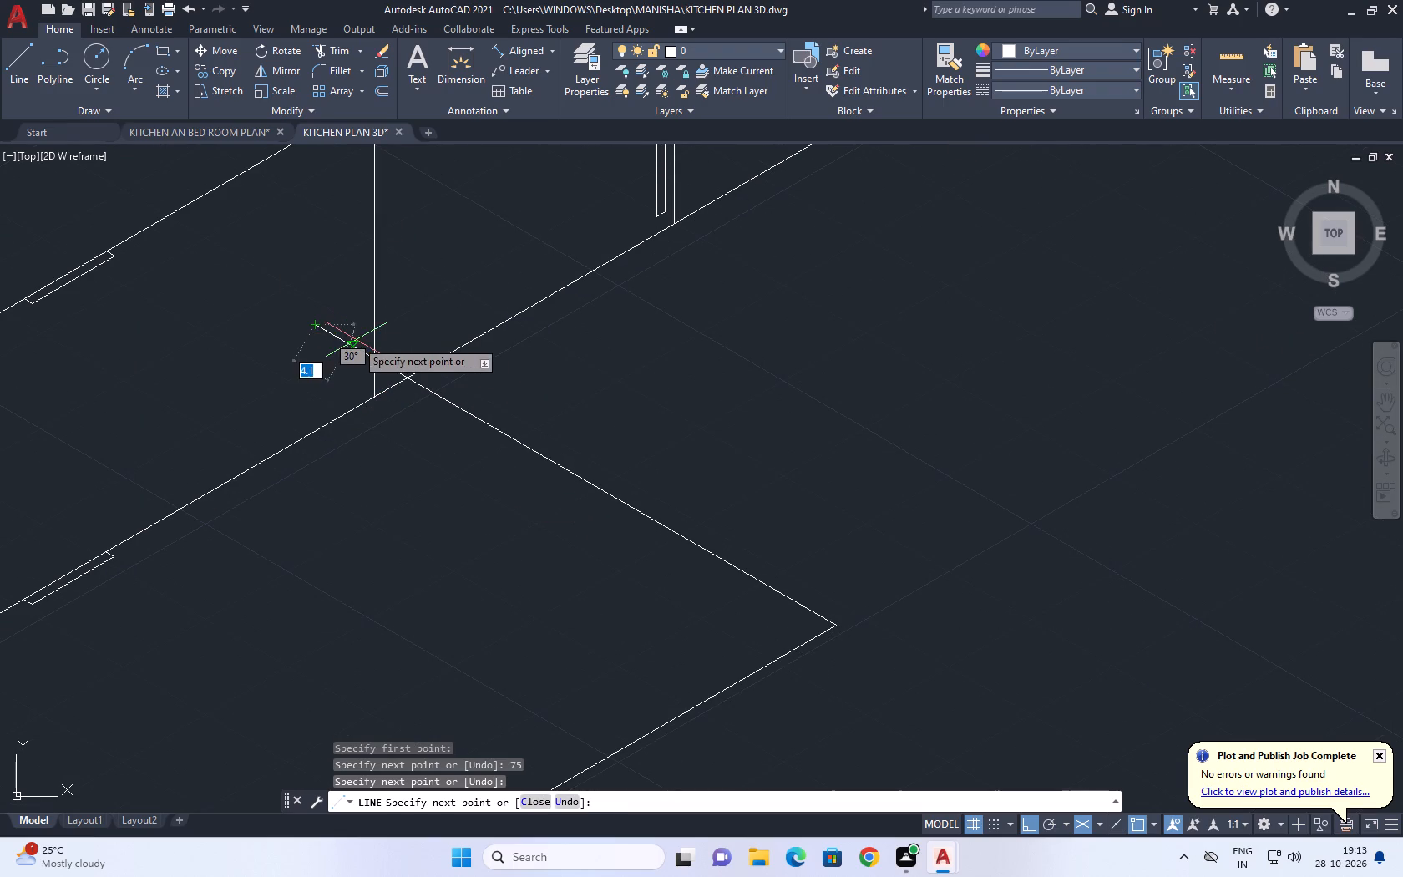
pyautogui.rightClick(342, 321)
pyautogui.click(398, 347)
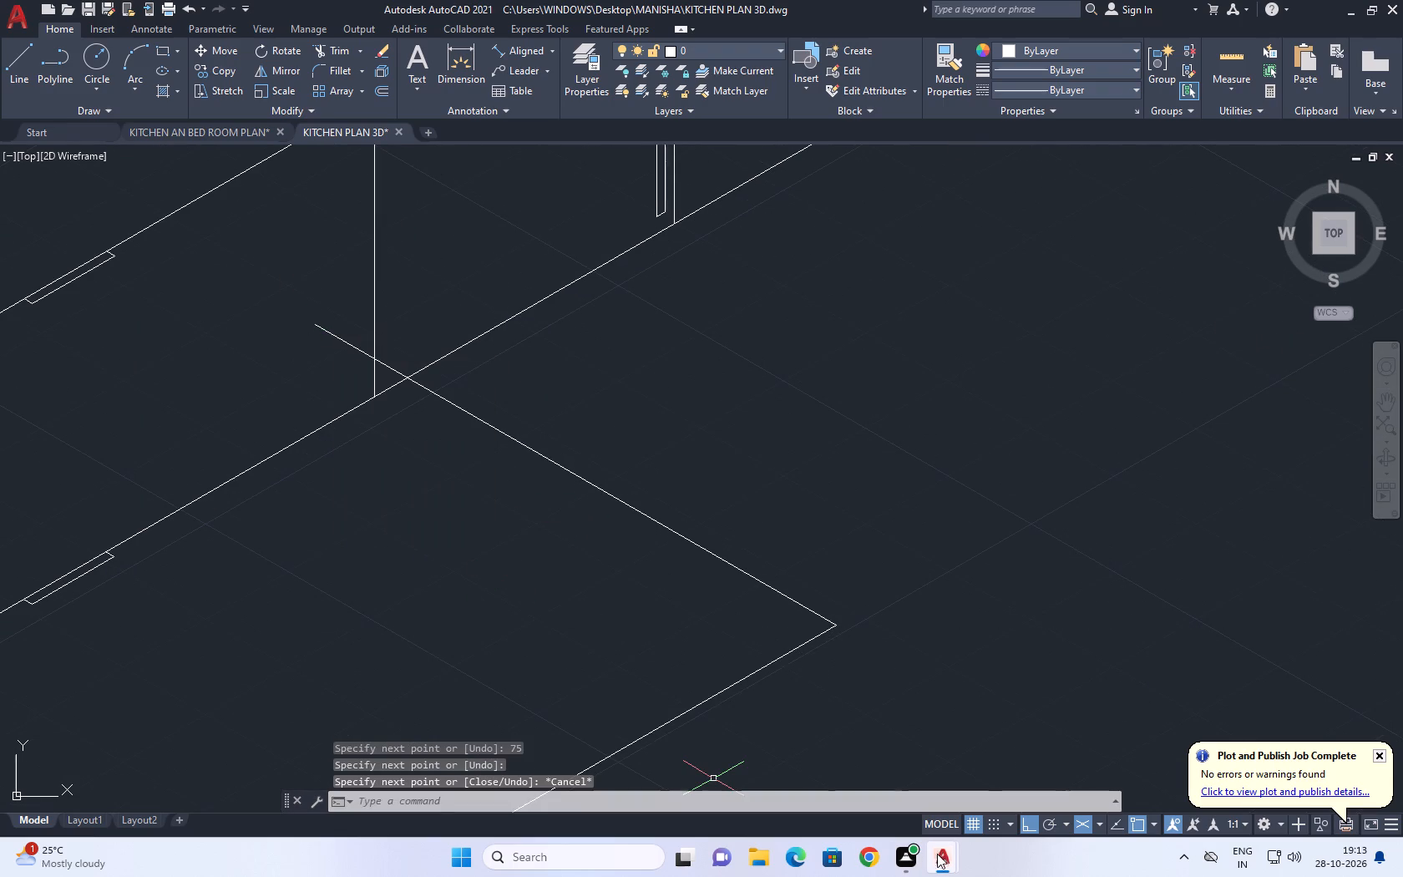
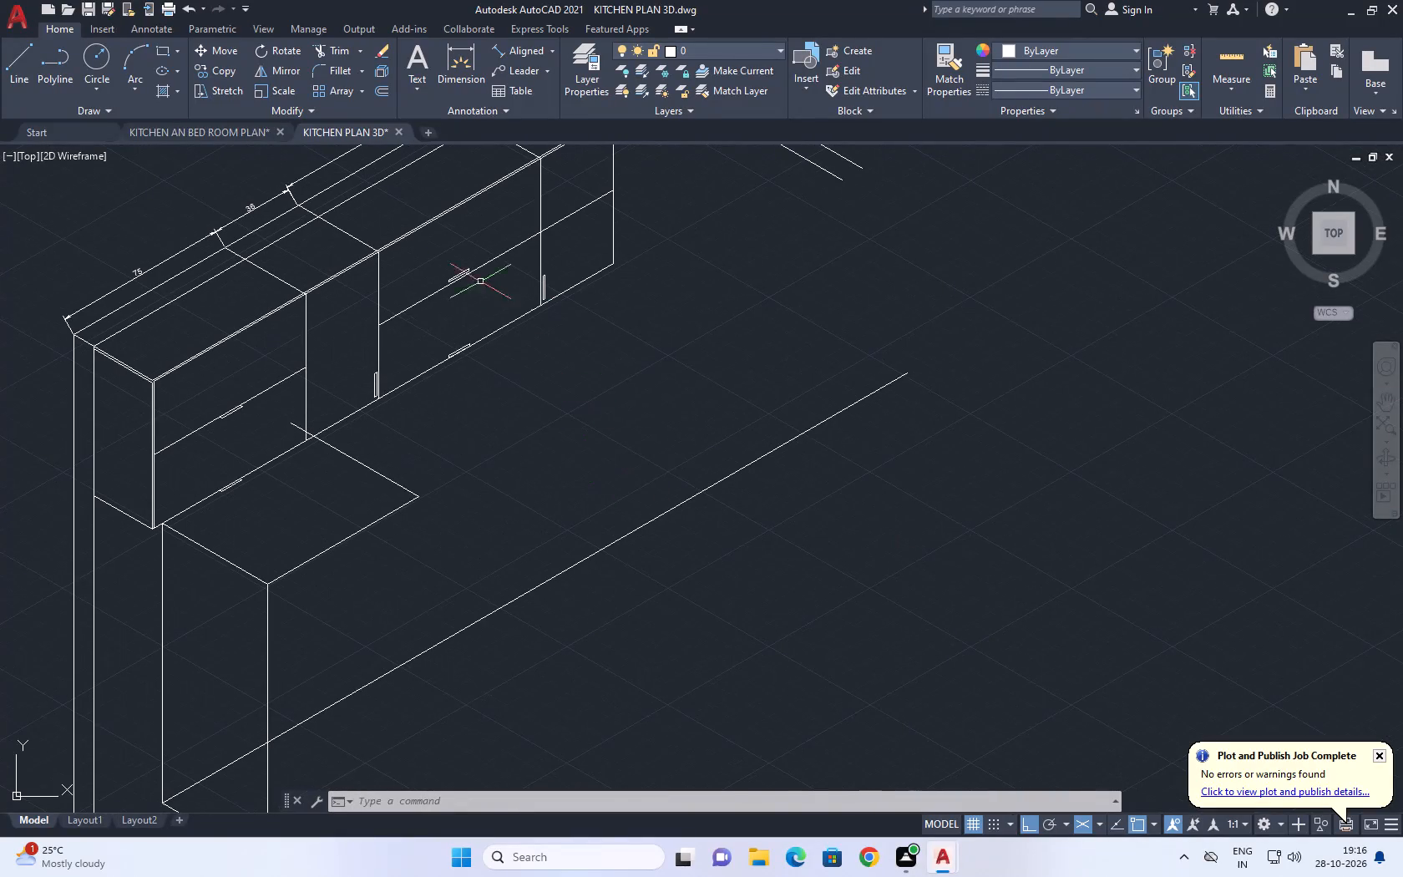
# Save the drawing as KITCHEN PLAN 3D, replacing the existing file.
pyautogui.click(13, 6)
pyautogui.click(44, 218)
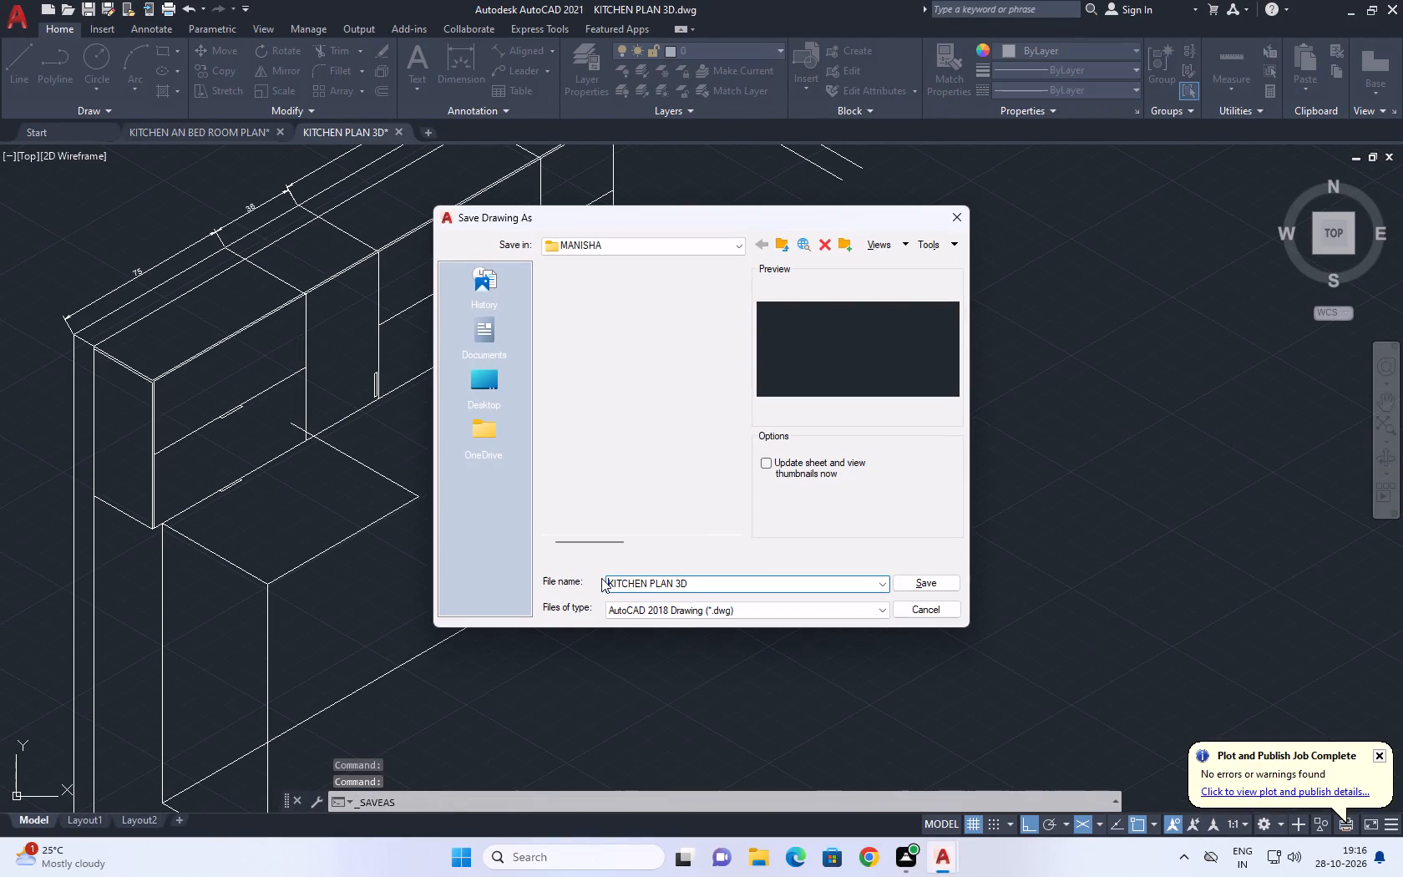
pyautogui.click(938, 580)
pyautogui.click(658, 464)
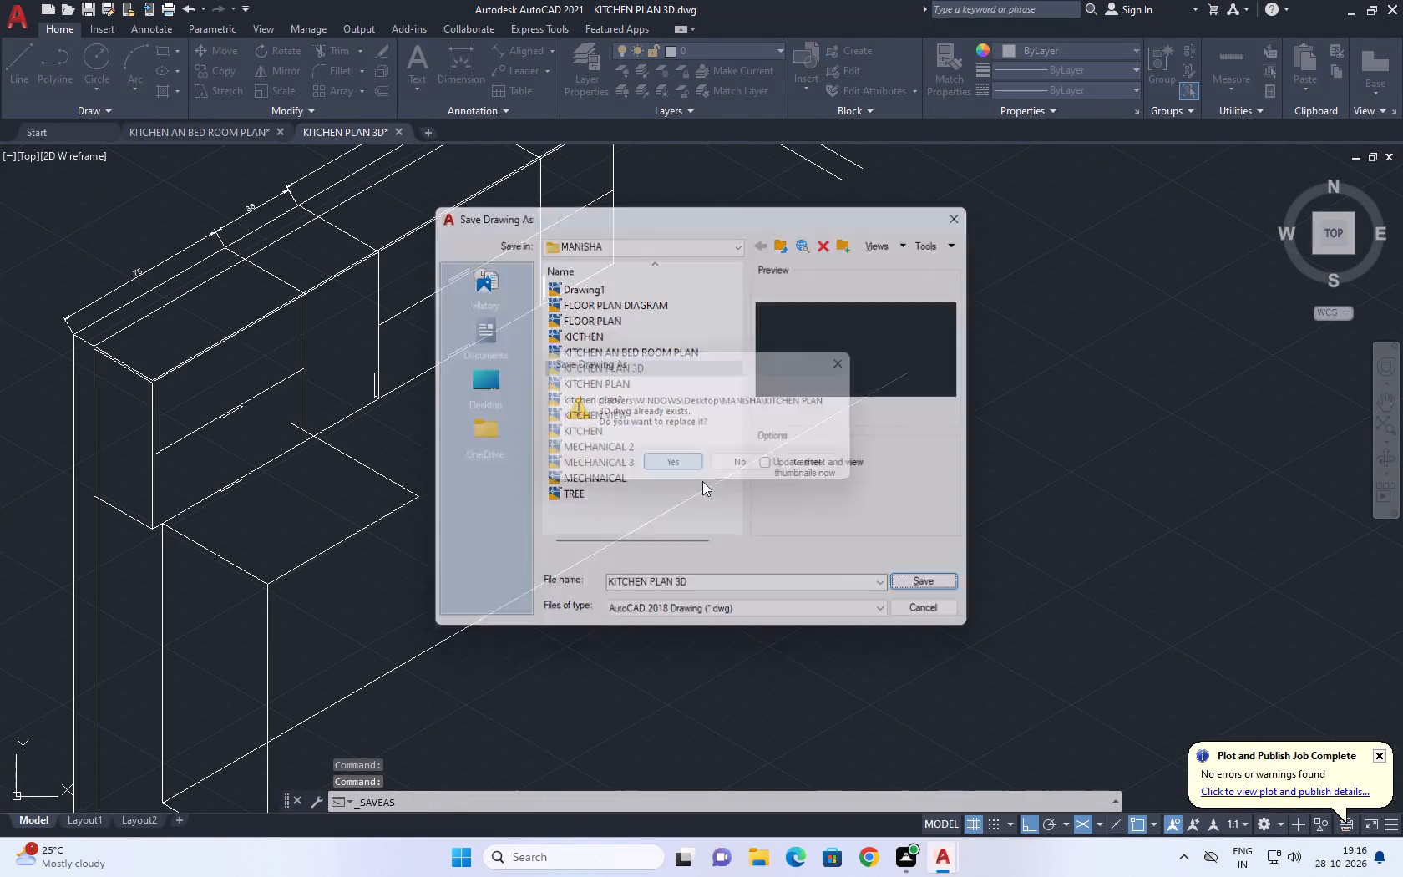
# Trim the end of the base top's 150° line that extends past the upper cabinet's bottom front edge.
pyautogui.scroll(-3, 741, 462)
pyautogui.moveTo(712, 397); pyautogui.dragTo(703, 509, button='middle')
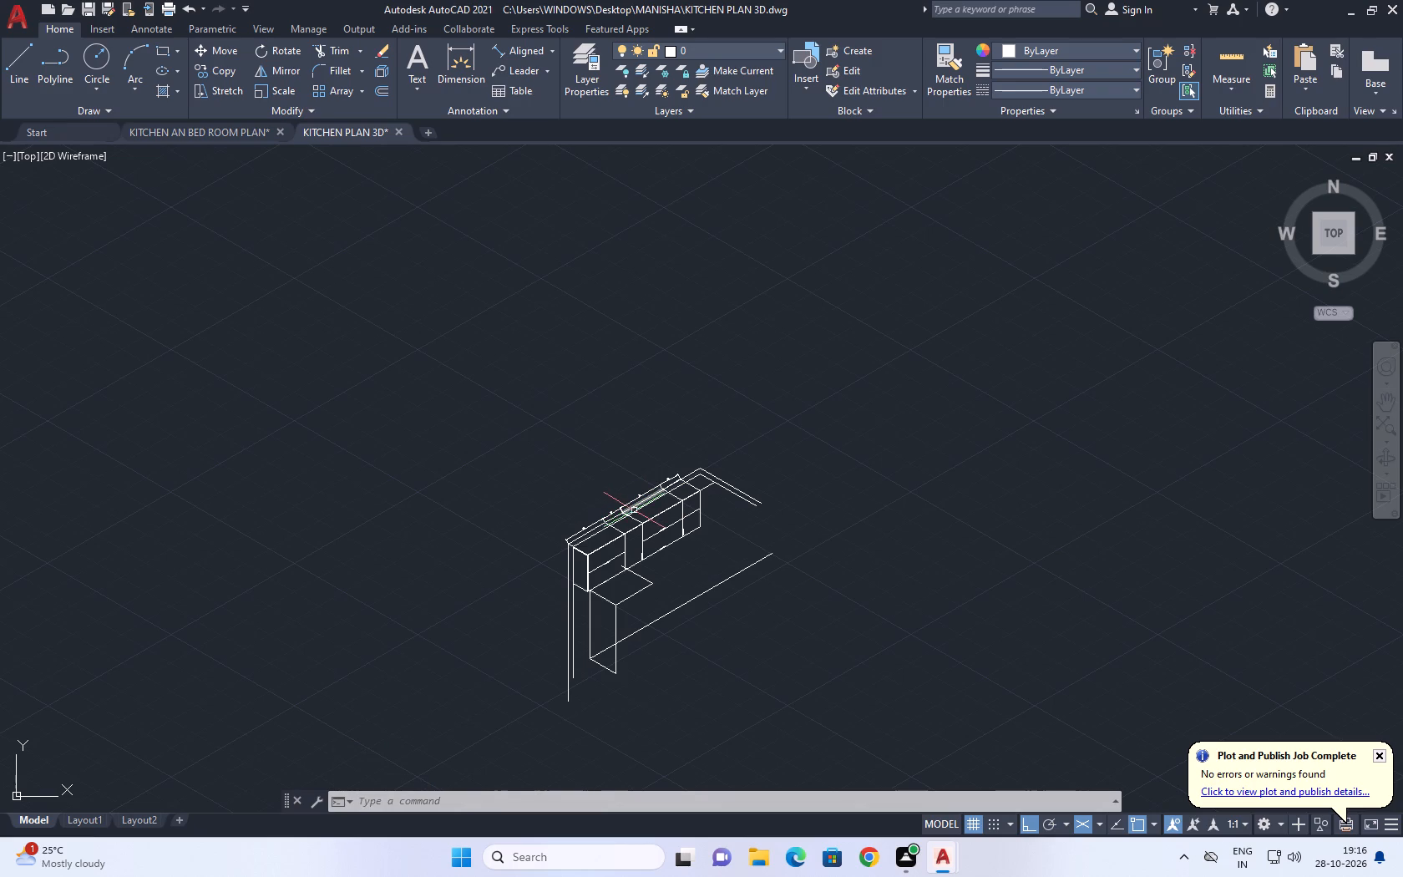
pyautogui.moveTo(664, 647); pyautogui.dragTo(610, 514, button='middle')
pyautogui.scroll(2, 577, 482)
pyautogui.scroll(2, 526, 358)
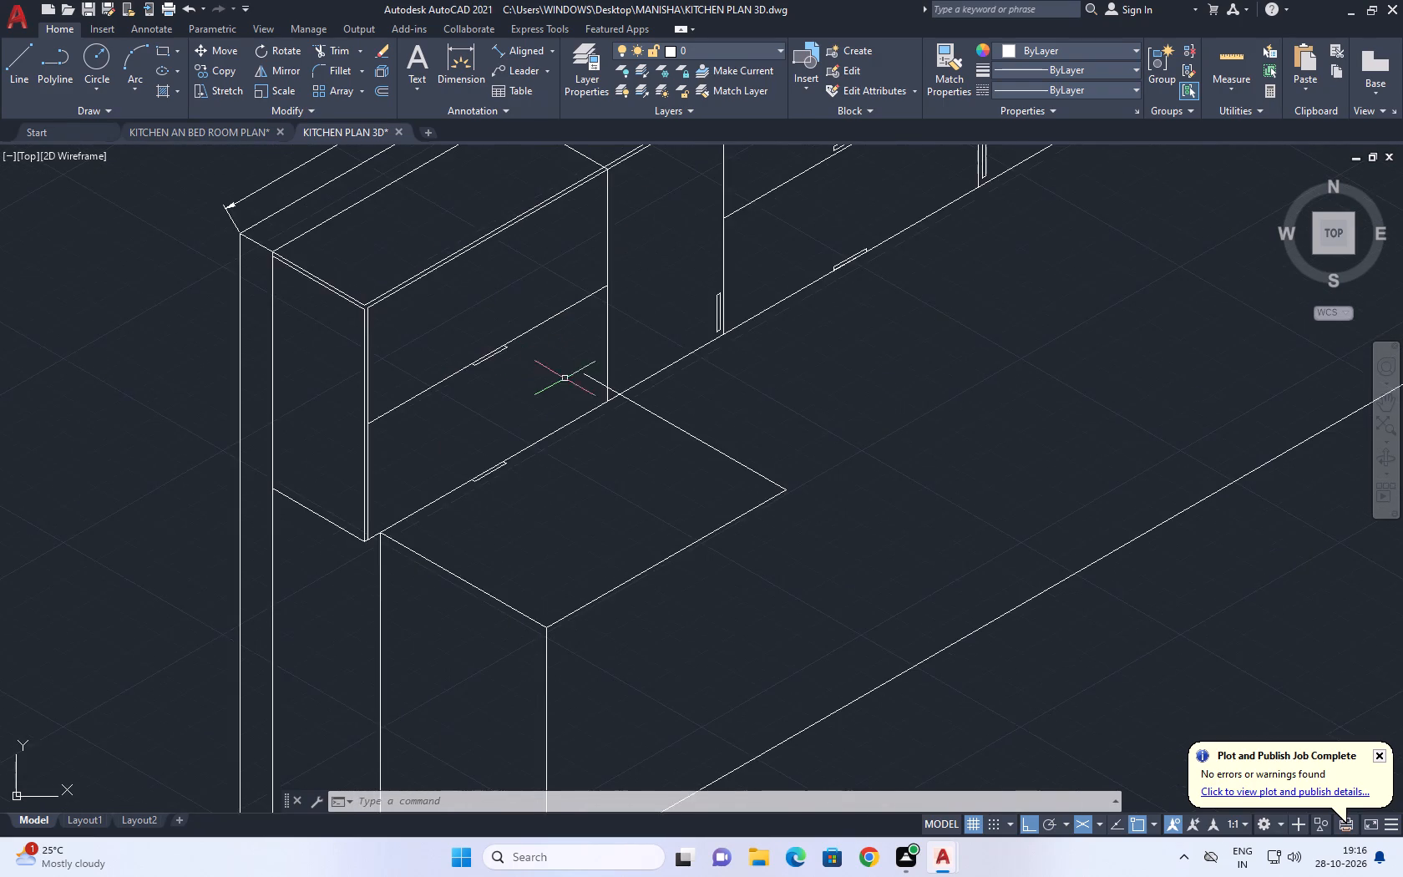
pyautogui.moveTo(594, 408); pyautogui.dragTo(607, 473, button='middle')
pyautogui.moveTo(747, 540); pyautogui.dragTo(720, 449, button='middle')
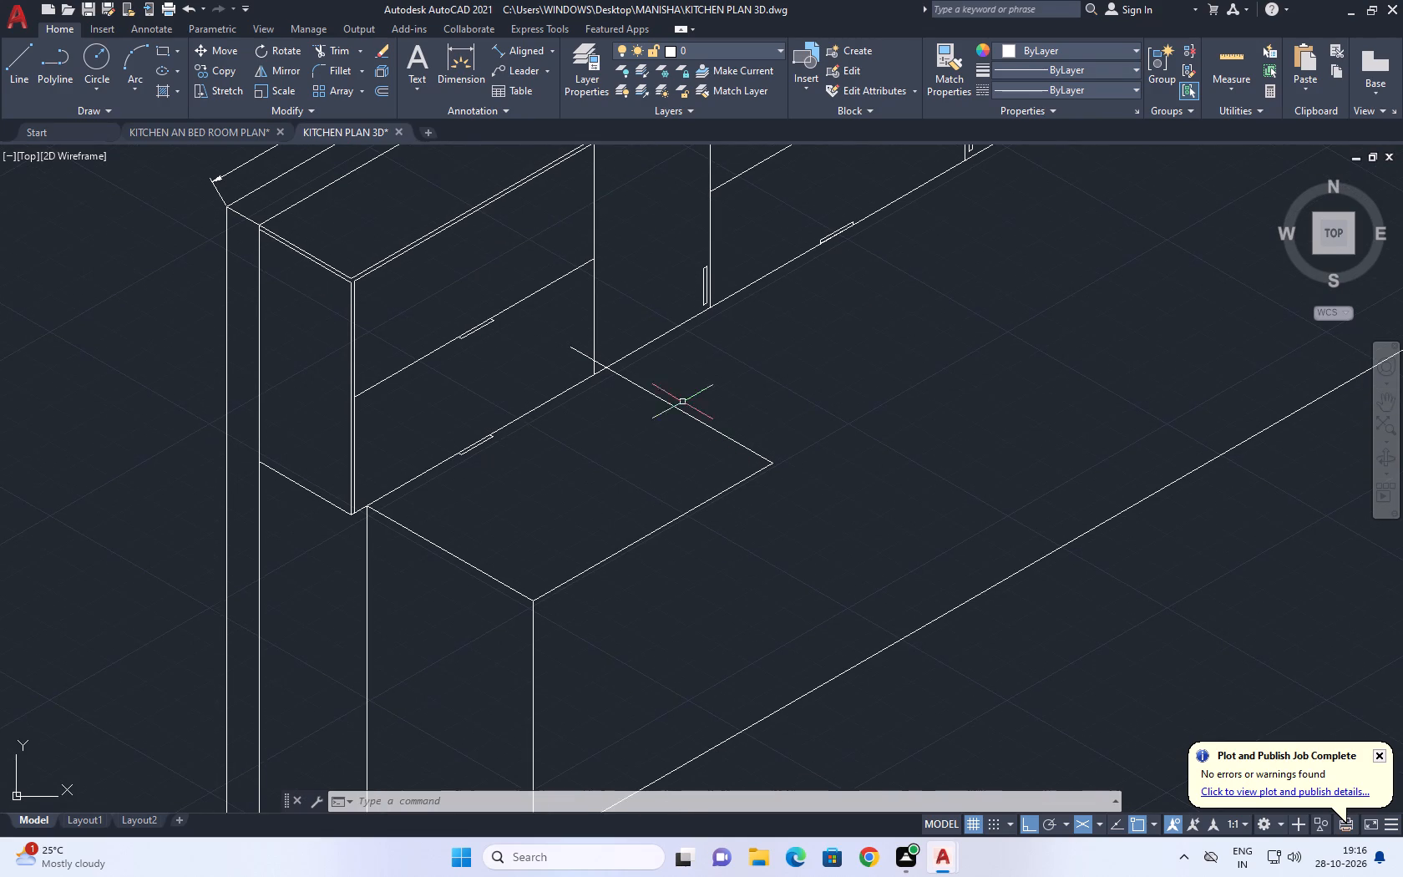
pyautogui.moveTo(672, 384); pyautogui.dragTo(713, 485, button='middle')
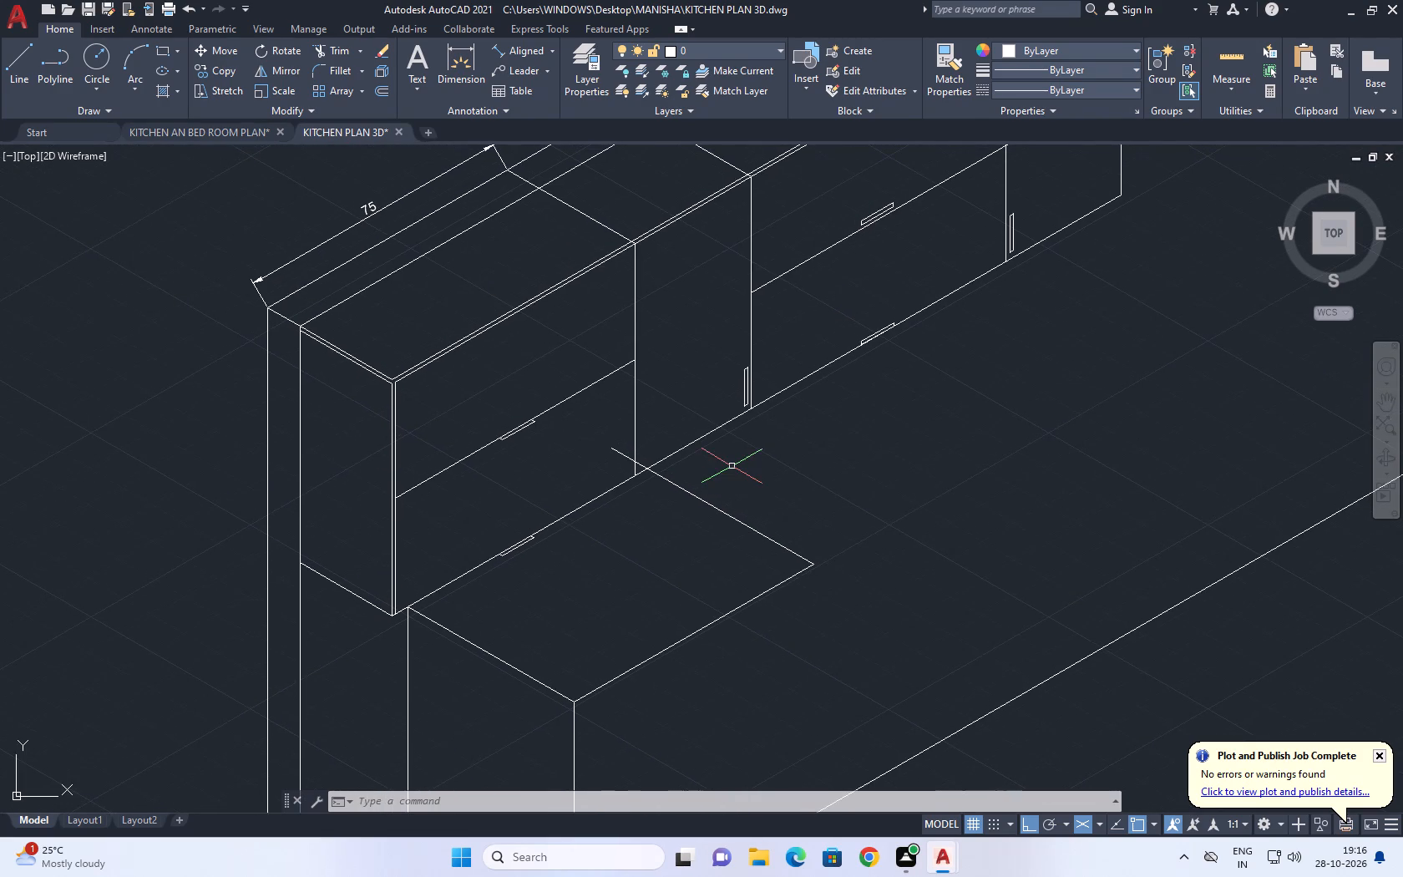
pyautogui.click(341, 53)
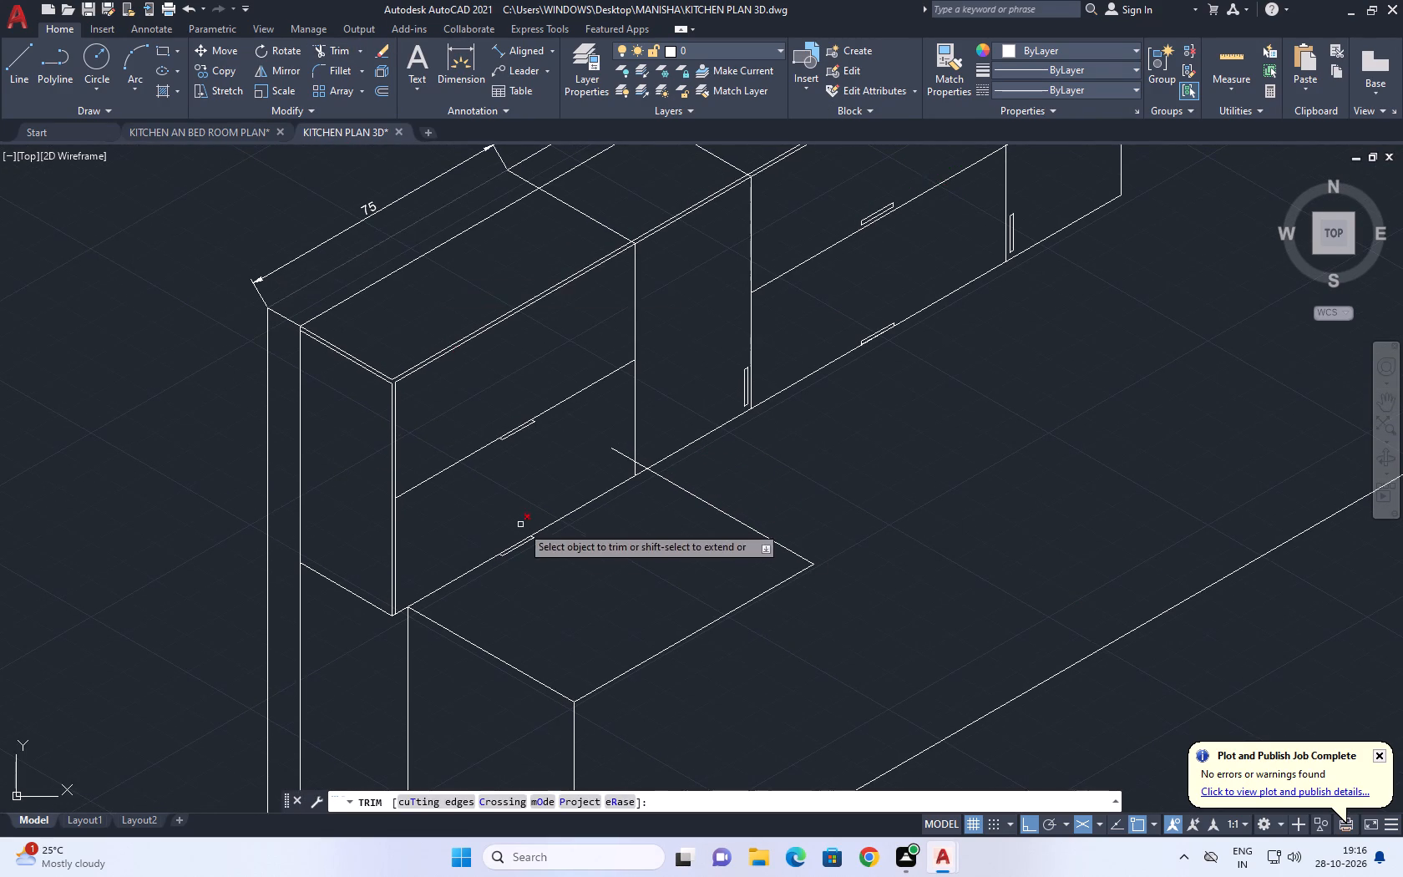
pyautogui.scroll(2, 601, 467)
pyautogui.click(651, 423)
pyautogui.click(620, 454)
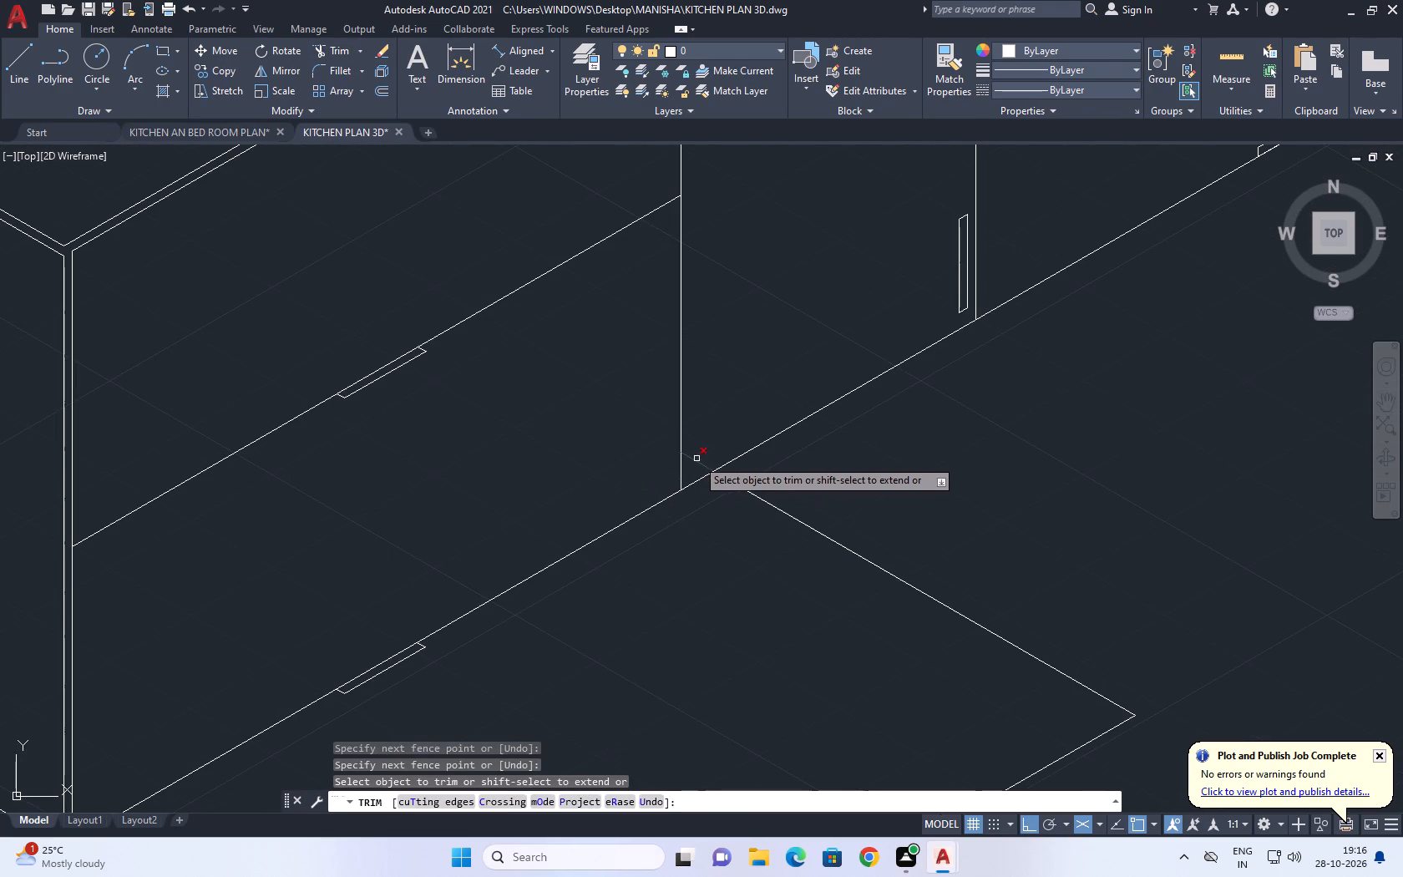
pyautogui.click(696, 459)
pyautogui.rightClick(742, 403)
pyautogui.click(783, 436)
# Copy the trimmed end line of the base top 37 units at 30° along the cabinet run.
pyautogui.scroll(-2, 784, 436)
pyautogui.click(816, 474)
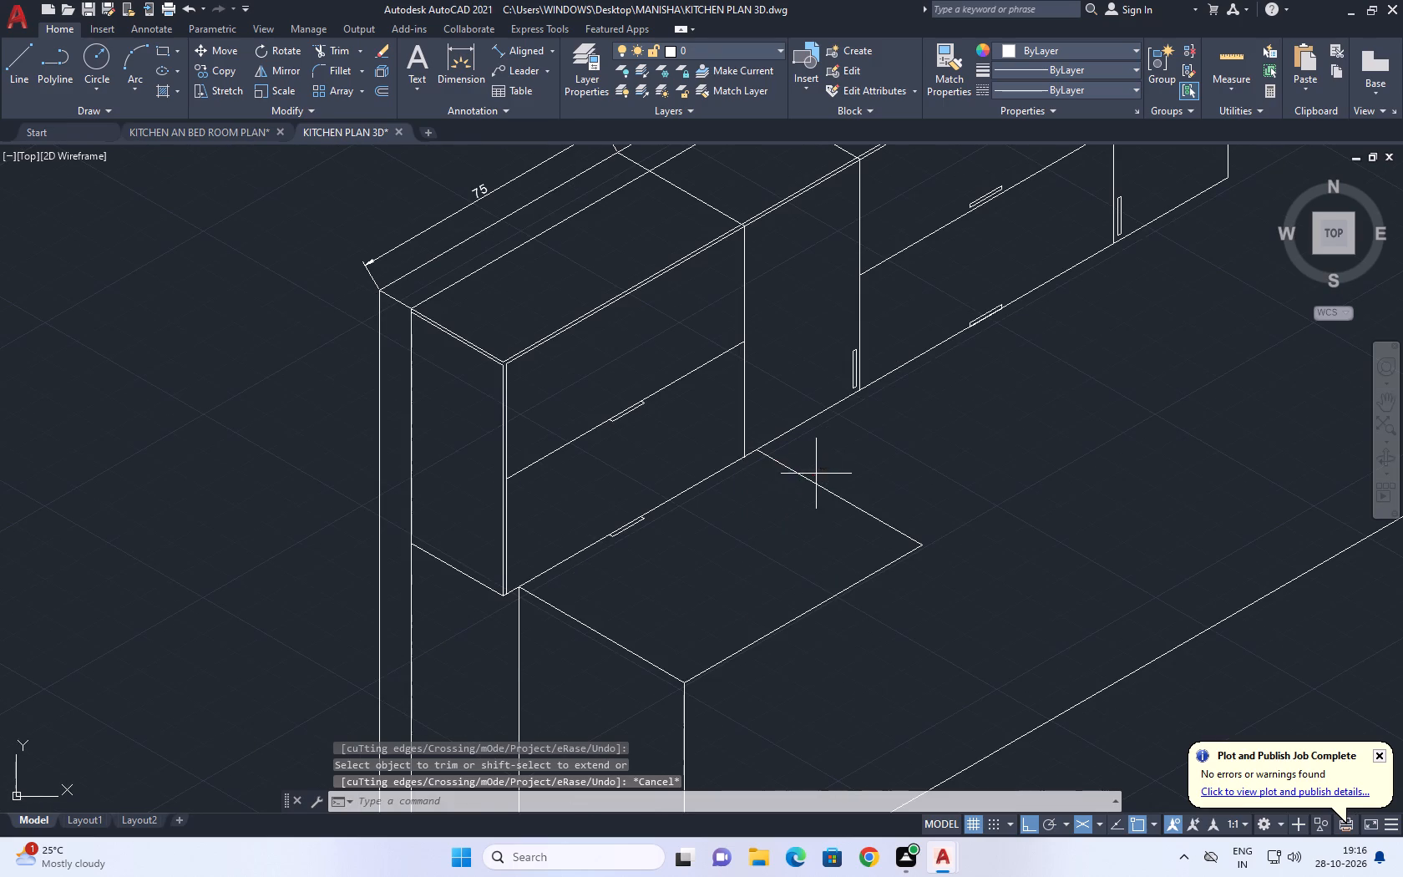
pyautogui.click(763, 509)
pyautogui.moveTo(843, 488); pyautogui.dragTo(757, 535, button='middle')
pyautogui.press('c')
pyautogui.press('o')
pyautogui.press('space')
pyautogui.click(758, 542)
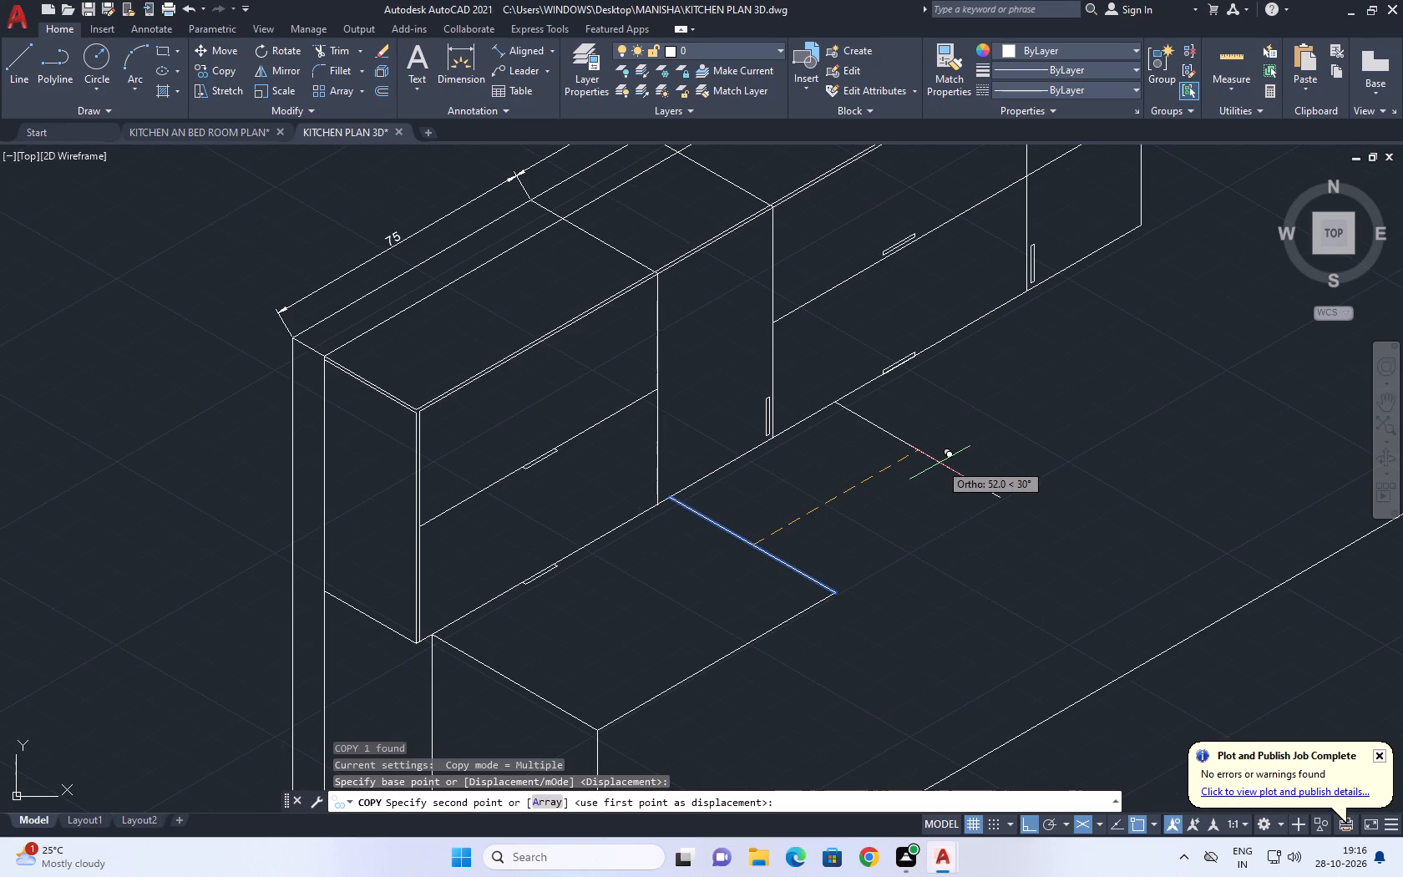
pyautogui.write('37')
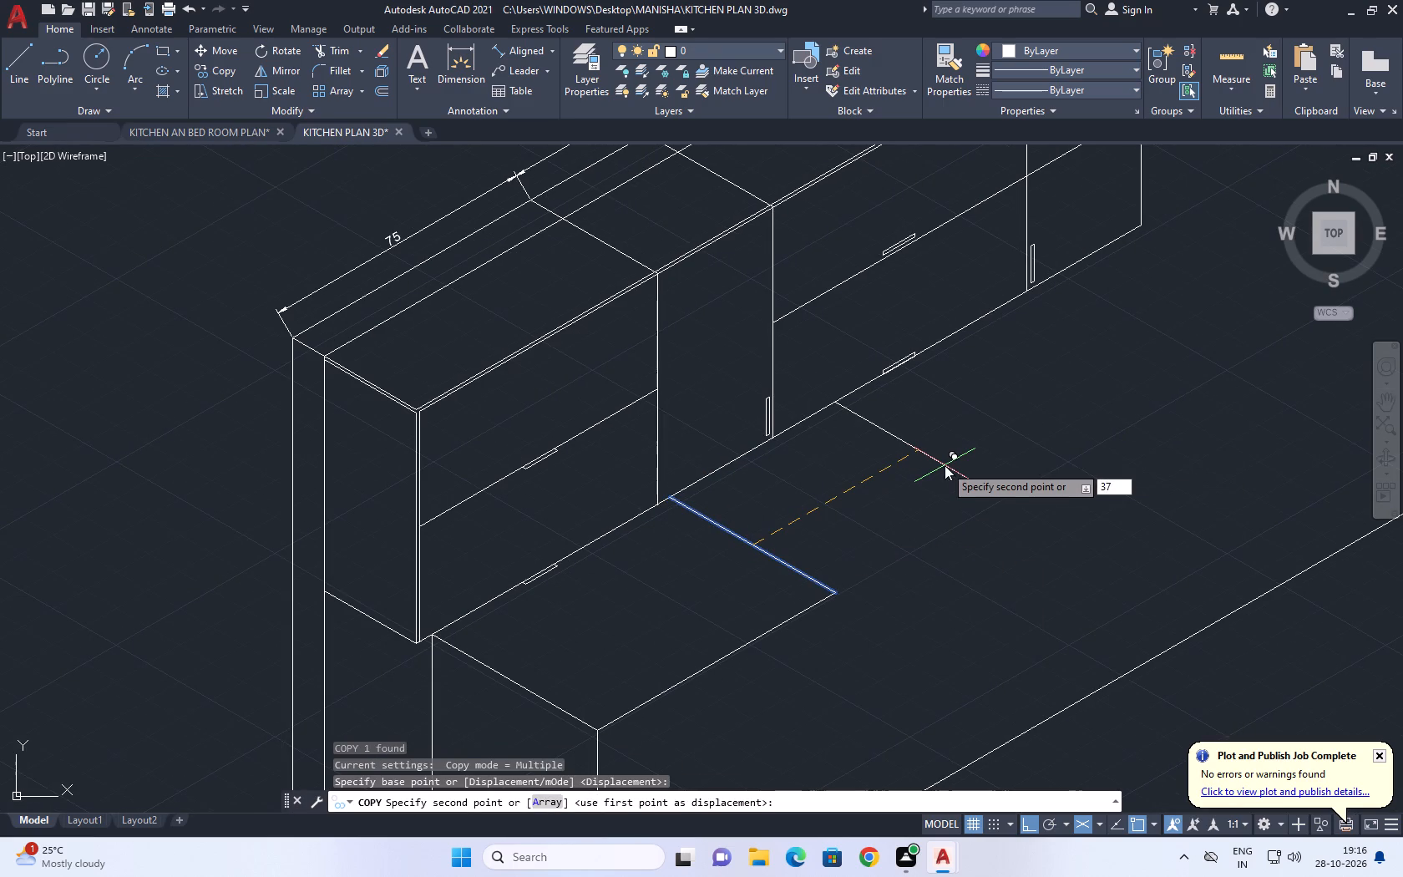
pyautogui.press('Return')
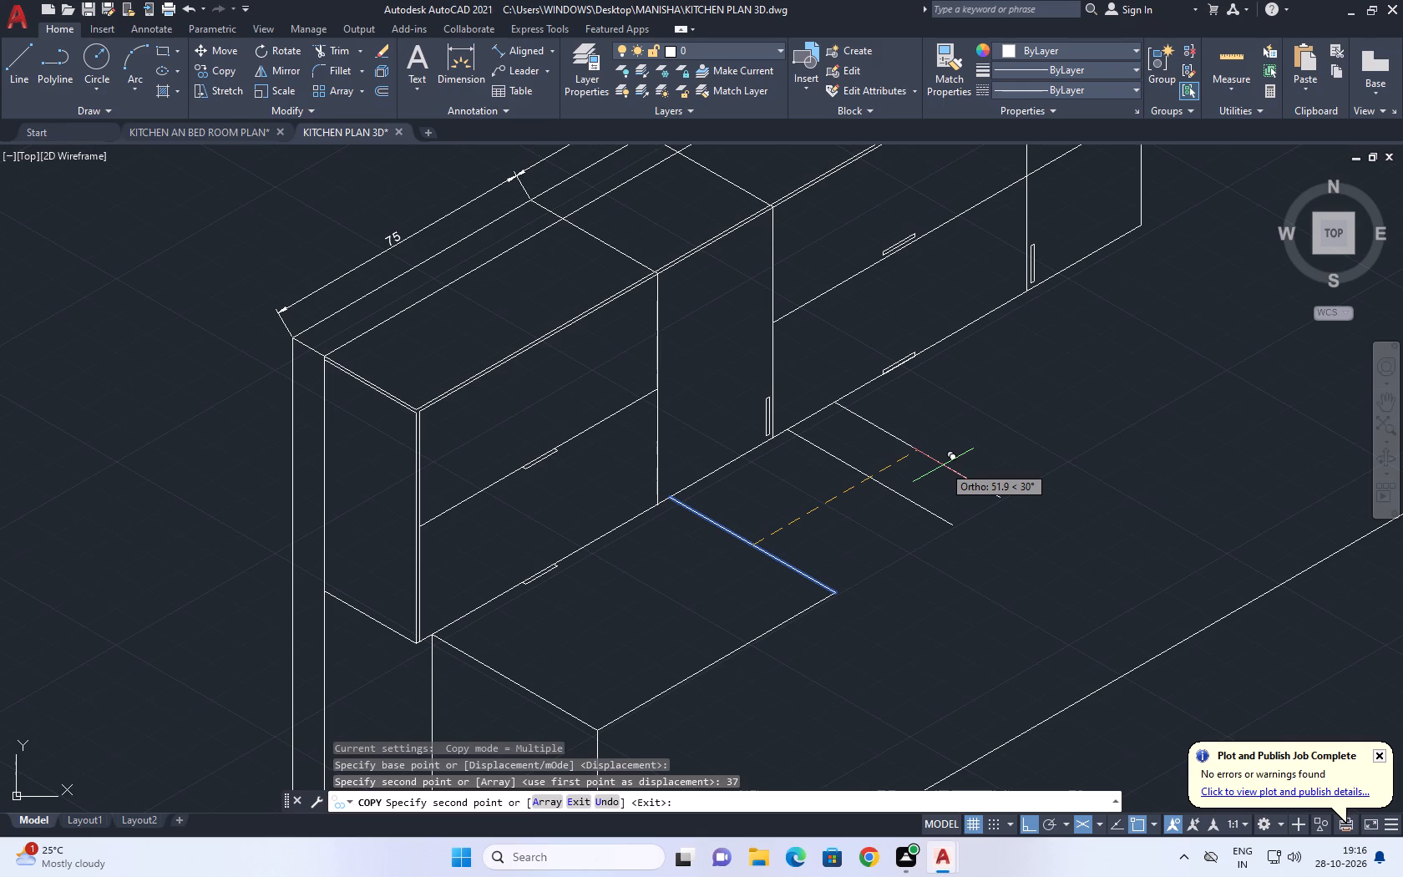
pyautogui.press('space')
# Copy the second base top divider line 102 units at 30° along the cabinet run.
pyautogui.moveTo(943, 464); pyautogui.dragTo(856, 507, button='middle')
pyautogui.moveTo(863, 498); pyautogui.dragTo(790, 521)
pyautogui.click(762, 543)
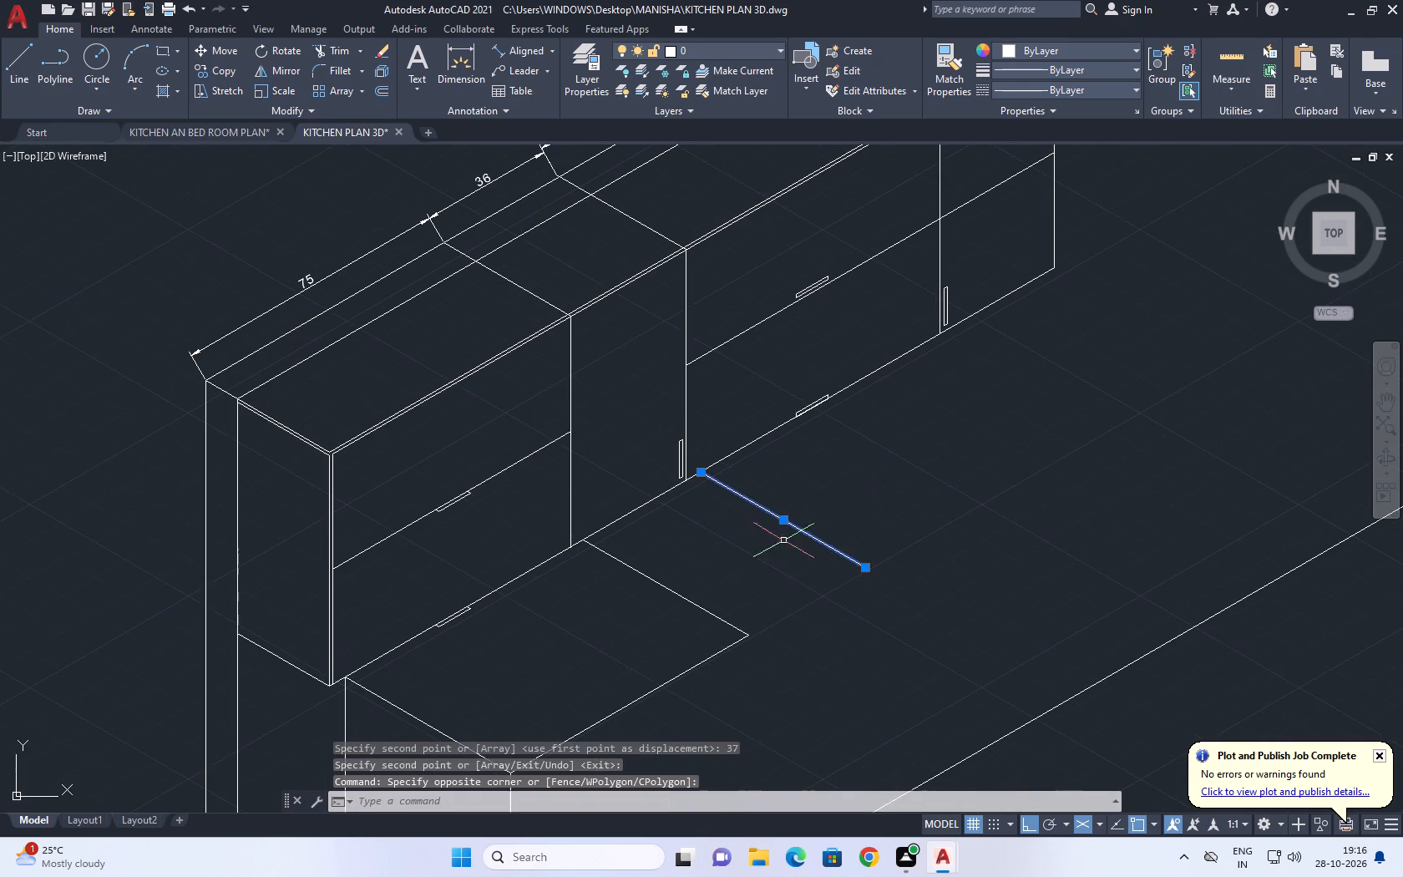
pyautogui.moveTo(861, 510); pyautogui.dragTo(716, 569, button='middle')
pyautogui.press('c')
pyautogui.press('o')
pyautogui.press('space')
pyautogui.click(776, 605)
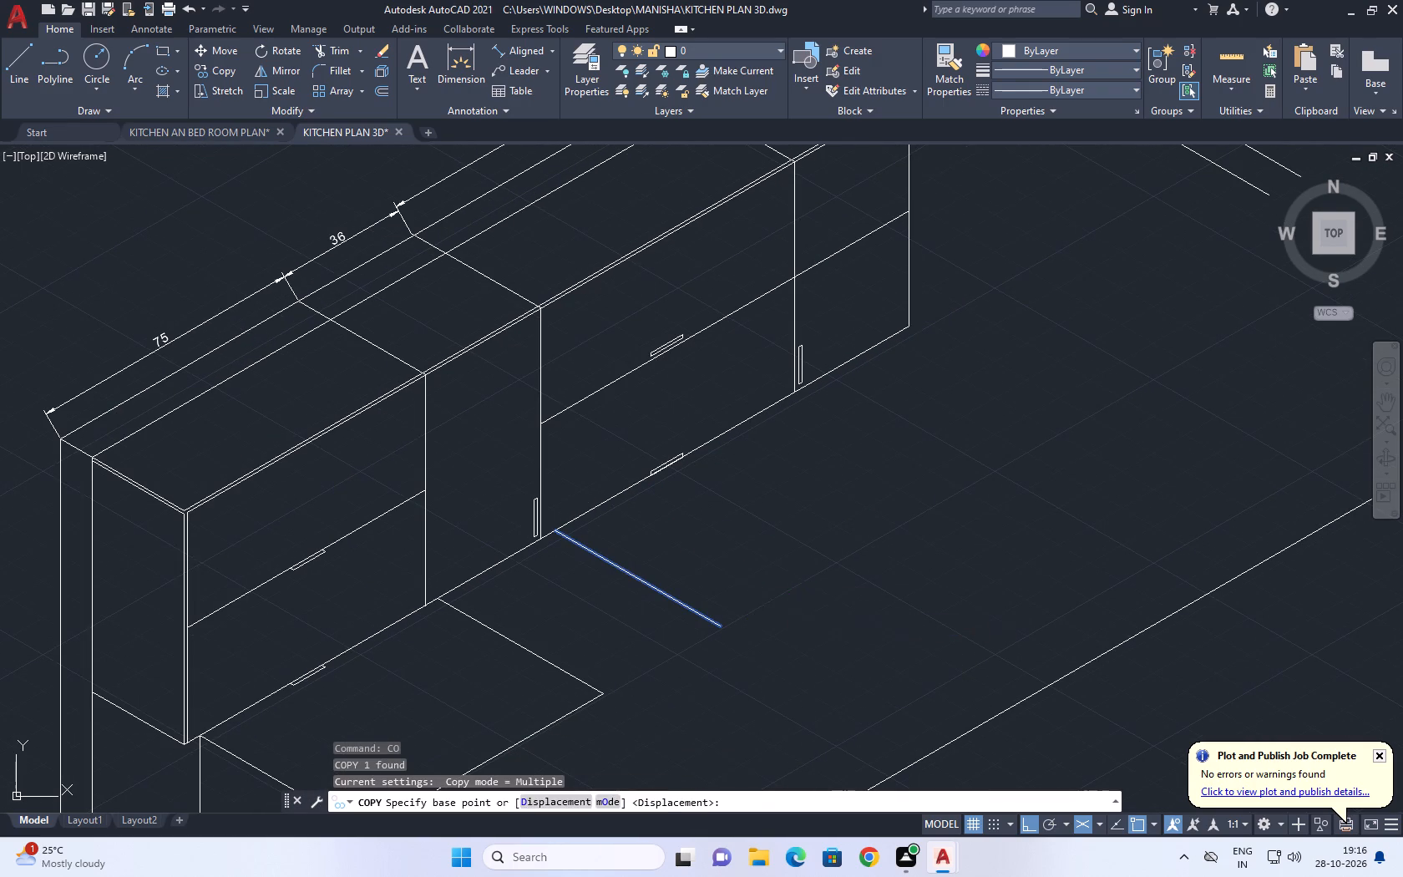
pyautogui.write('102')
pyautogui.press('Return')
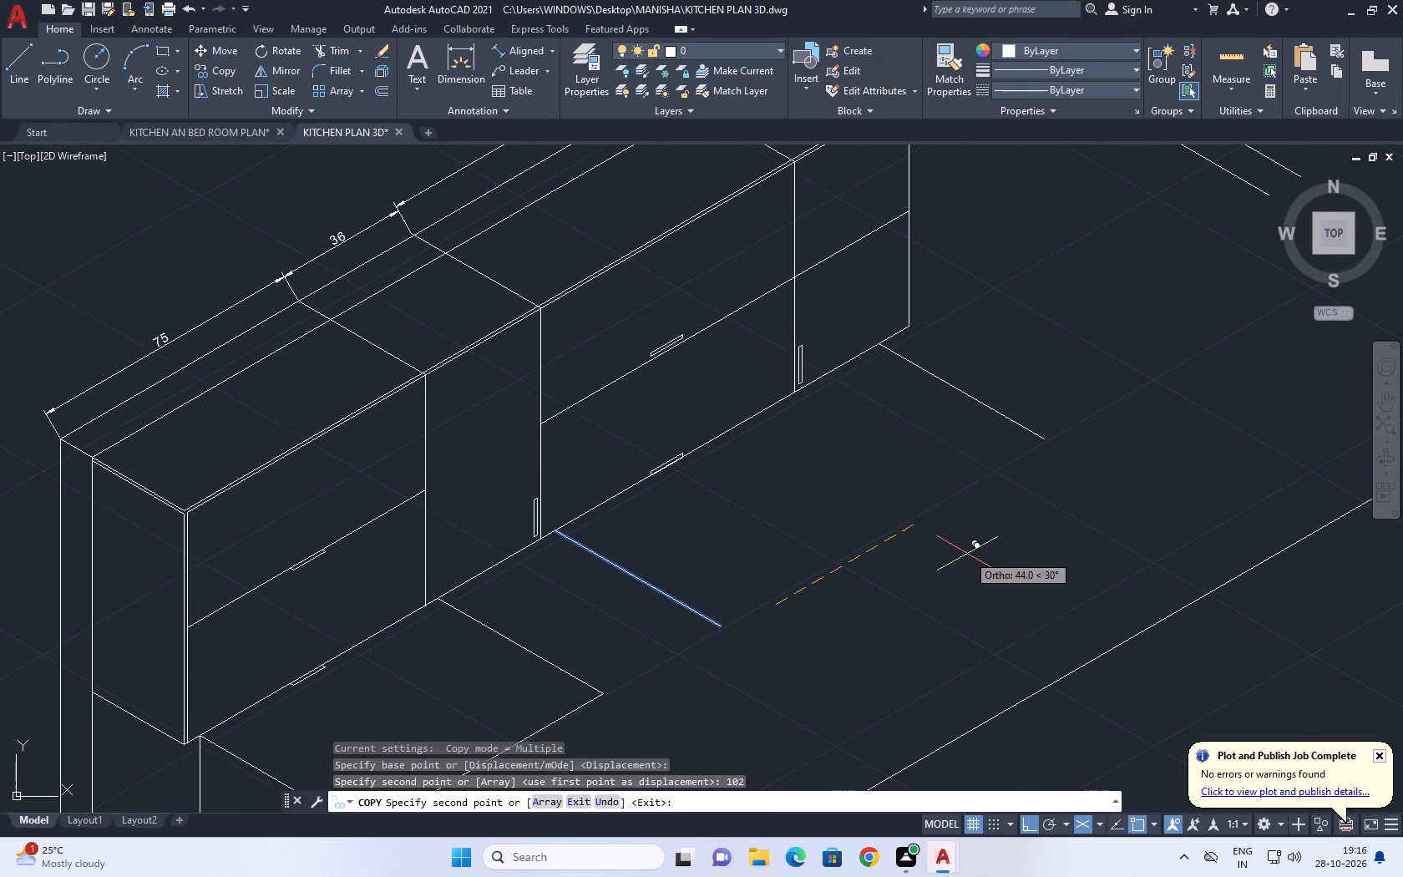
pyautogui.moveTo(960, 547); pyautogui.dragTo(942, 554, button='middle')
pyautogui.press('Escape')
# Copy the farthest base top divider line 1 unit at 30° to make a double line.
pyautogui.moveTo(927, 533); pyautogui.dragTo(794, 536, button='middle')
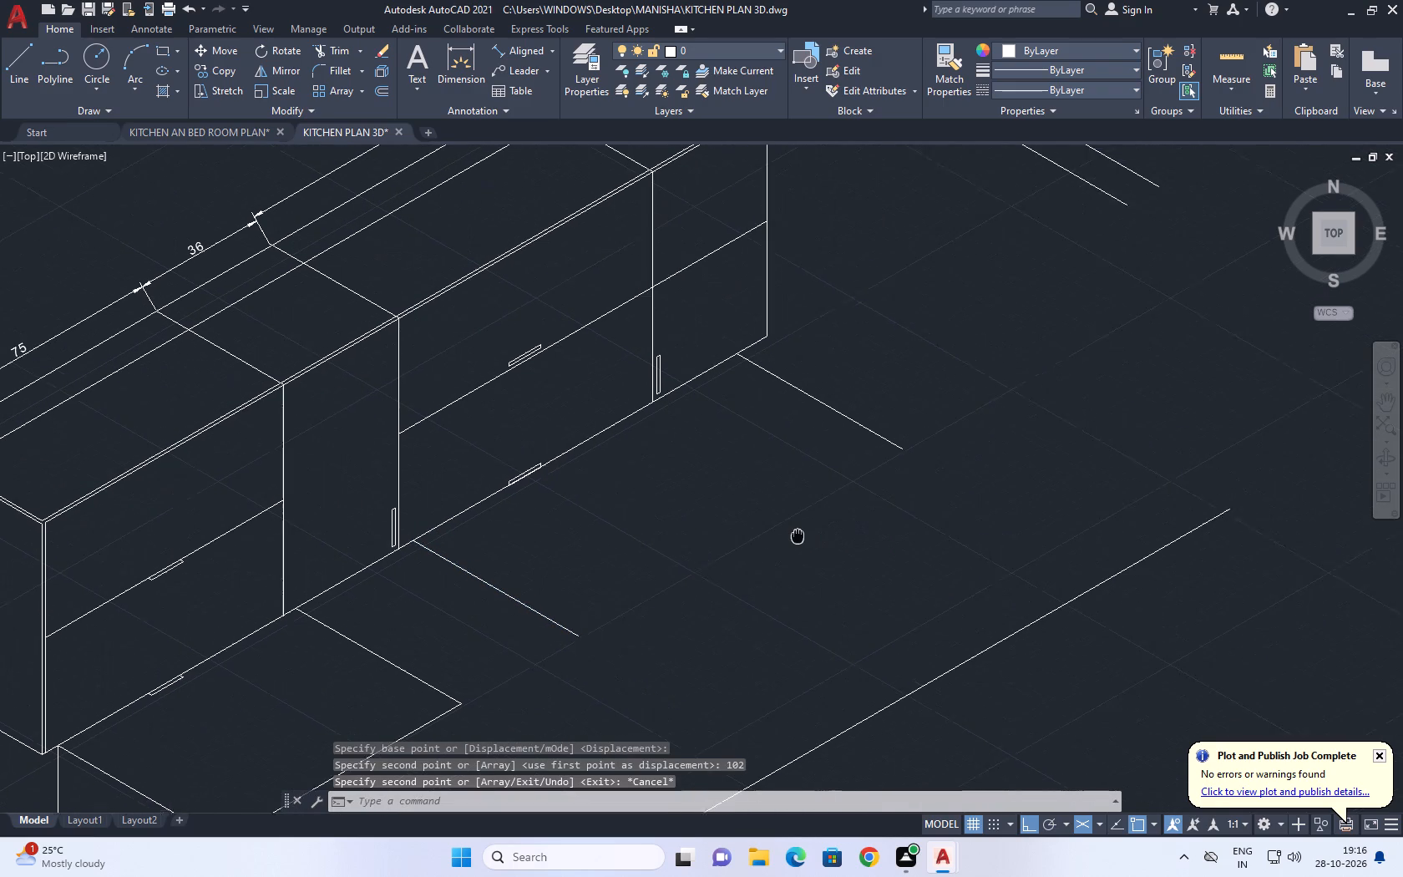
pyautogui.moveTo(794, 536); pyautogui.dragTo(671, 550, button='middle')
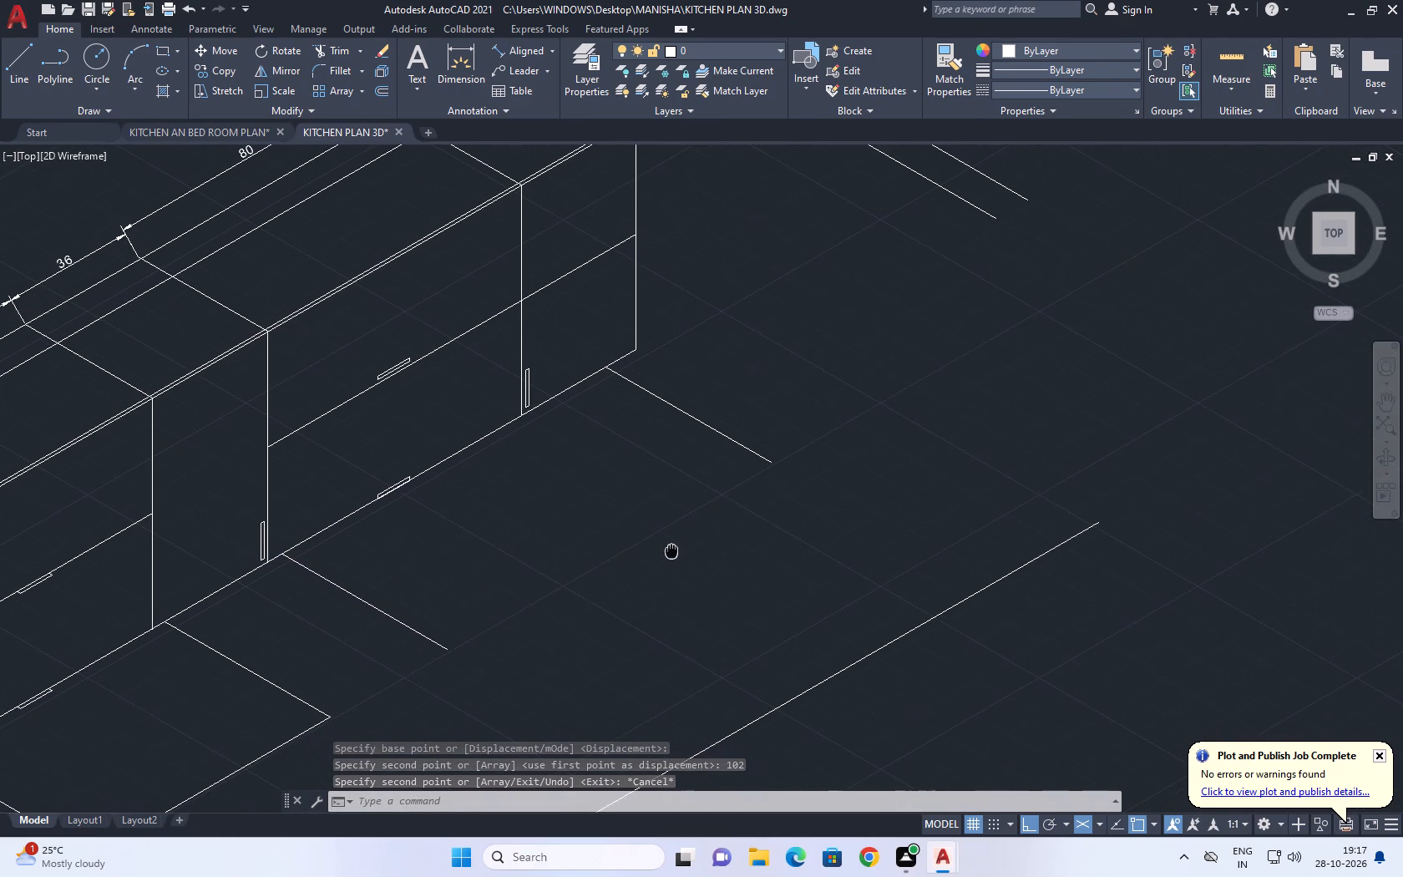
pyautogui.moveTo(671, 550); pyautogui.dragTo(667, 547, button='middle')
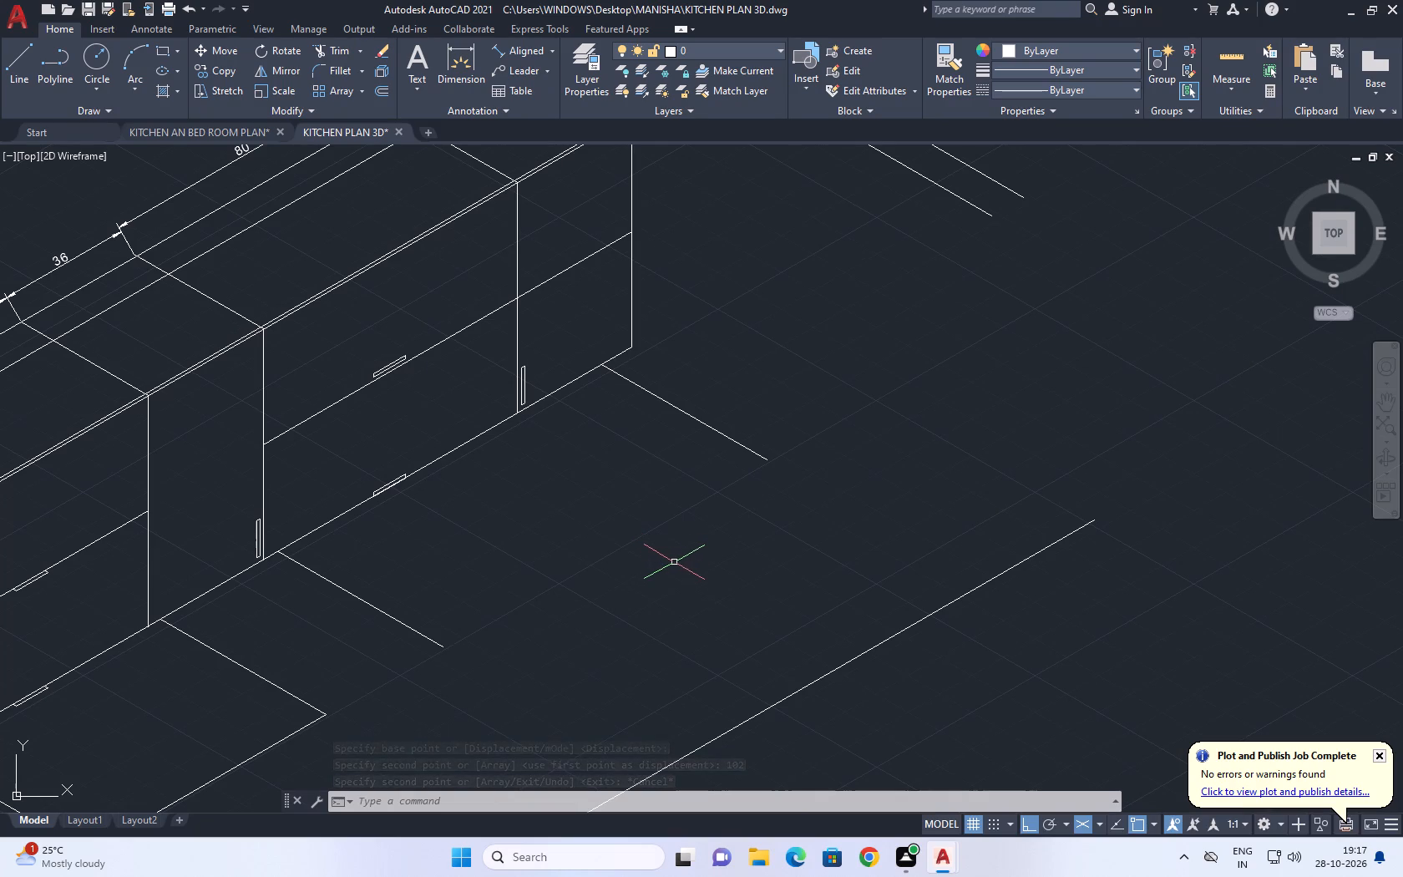
pyautogui.press('Escape')
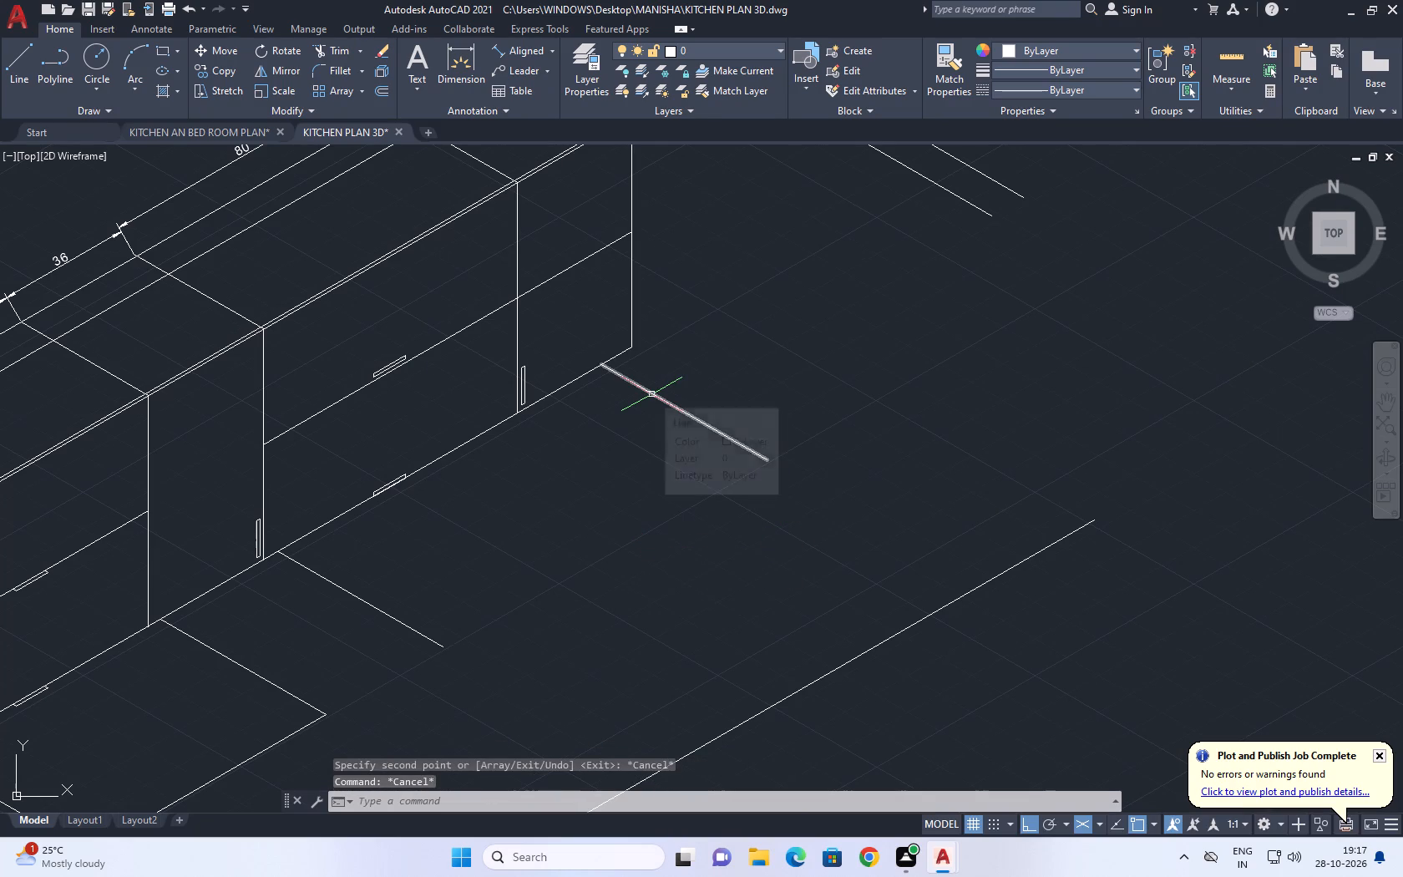
pyautogui.click(651, 394)
pyautogui.moveTo(670, 433); pyautogui.dragTo(695, 533, button='middle')
pyautogui.press('c')
pyautogui.press('o')
pyautogui.press('space')
pyautogui.click(698, 536)
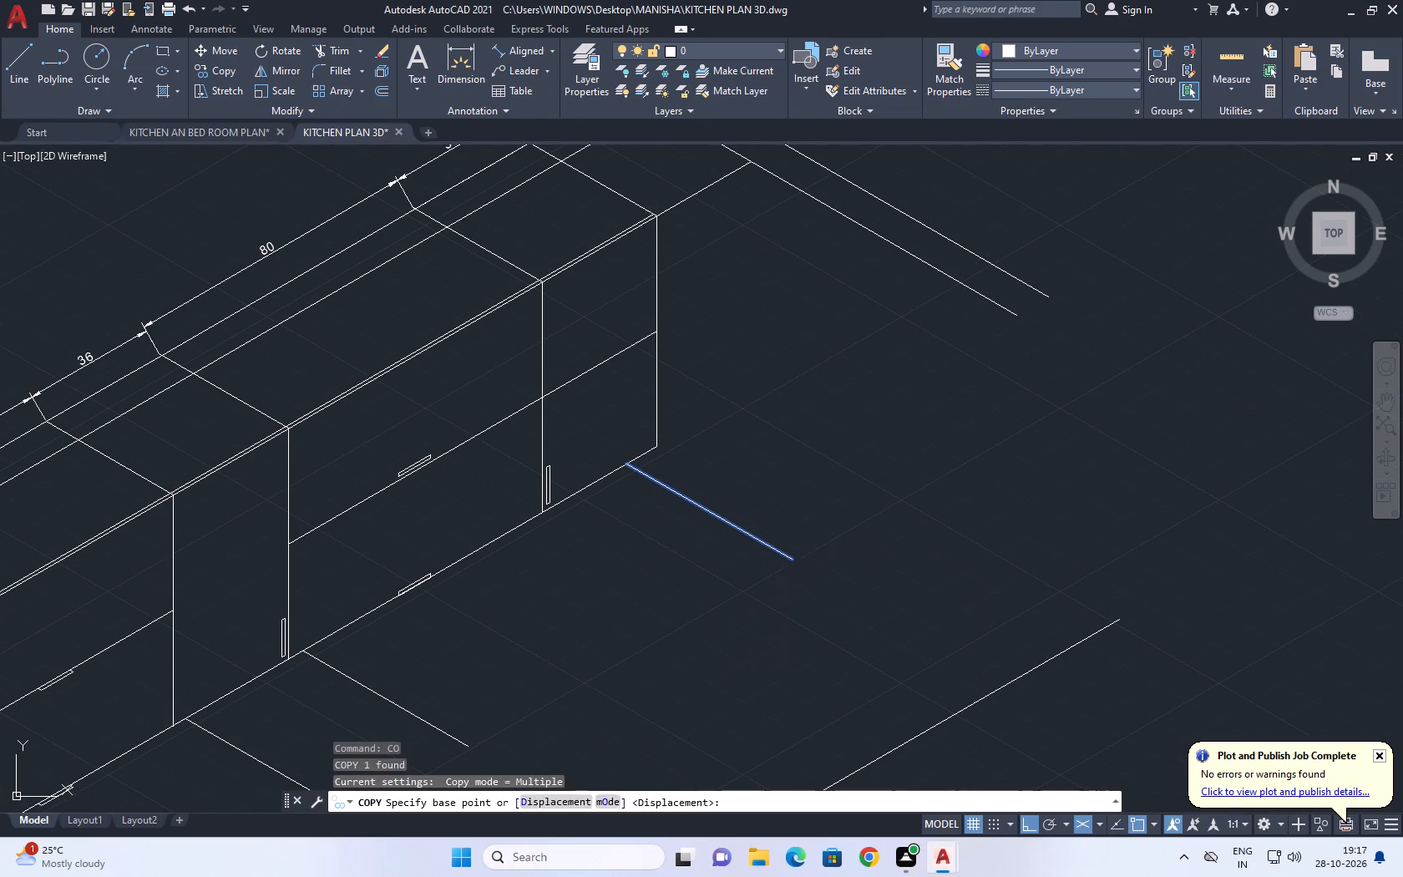
pyautogui.write('1')
pyautogui.press('space')
pyautogui.press('Escape')
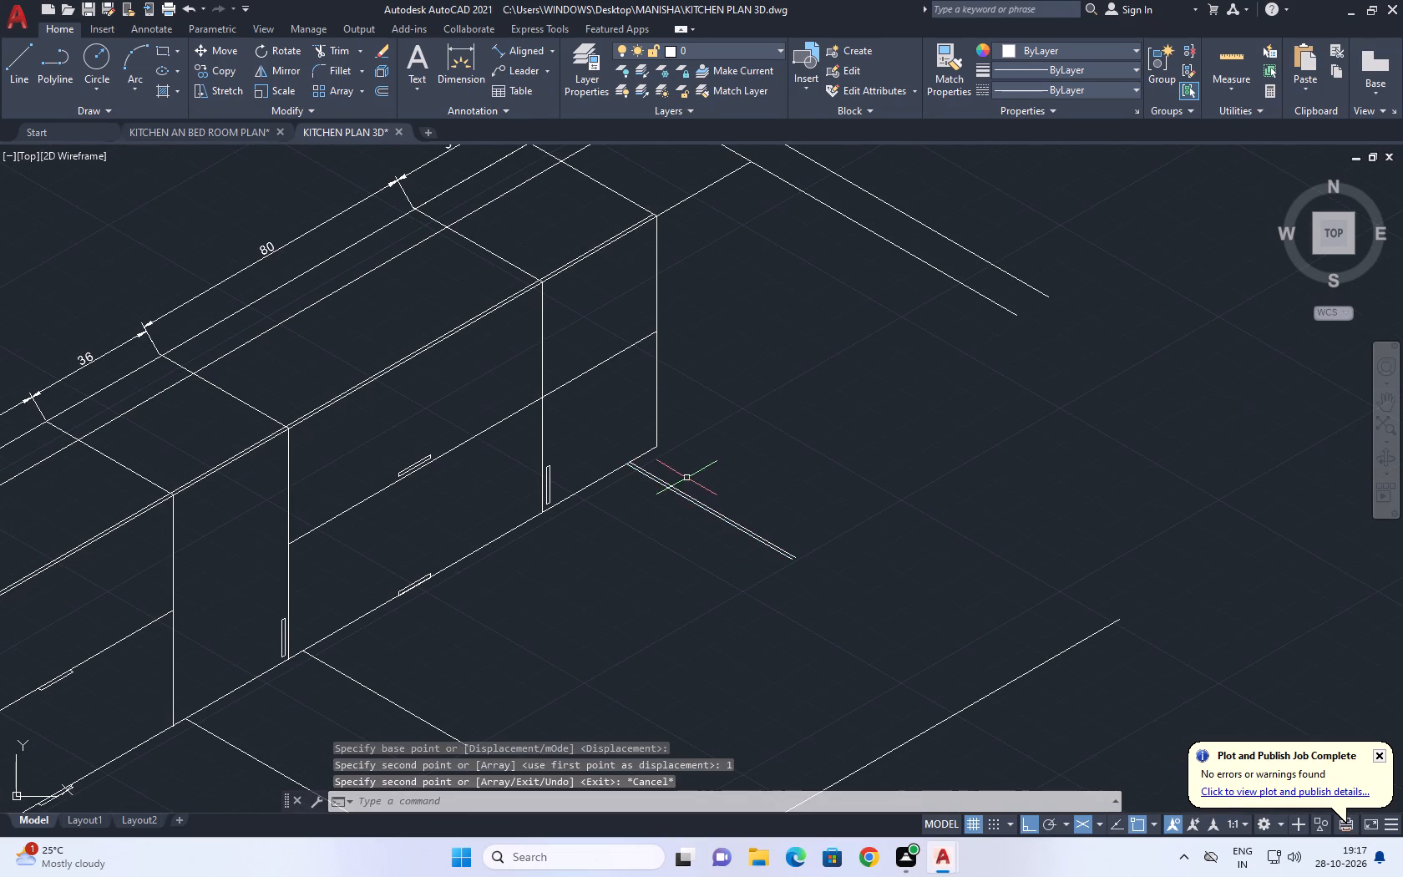
# Draw a line about 334 units long at 330° from the upper cabinet run's far bottom front corner.
pyautogui.press('l')
pyautogui.press('space')
pyautogui.moveTo(656, 445); pyautogui.dragTo(666, 433)
pyautogui.scroll(-4, 777, 368)
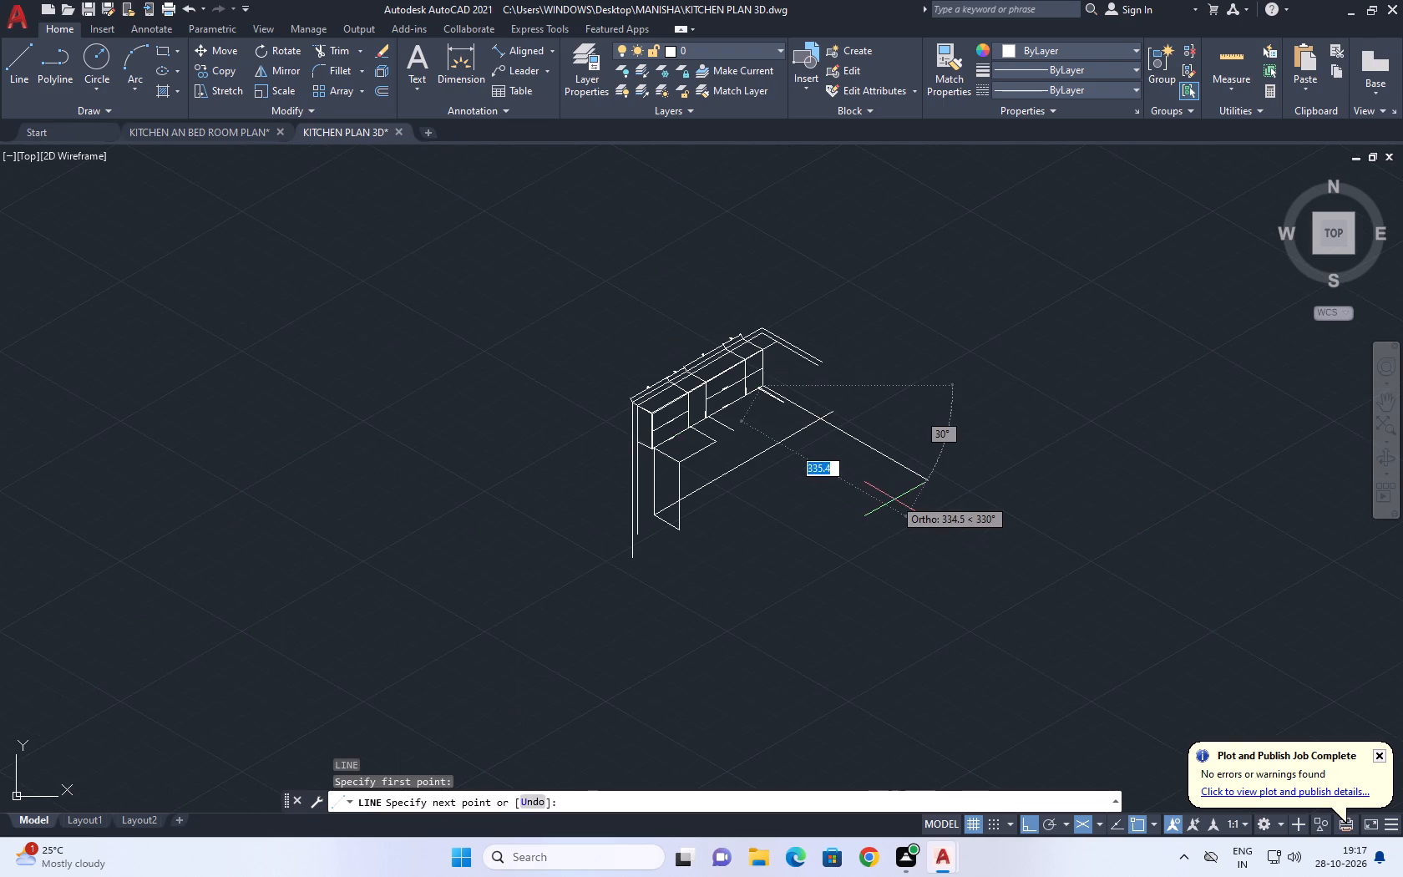
pyautogui.scroll(2, 899, 499)
pyautogui.click(905, 486)
pyautogui.press('space')
# Copy the long 330° line 1 unit back toward the base top to make a parallel pair.
pyautogui.moveTo(704, 301); pyautogui.dragTo(763, 450, button='middle')
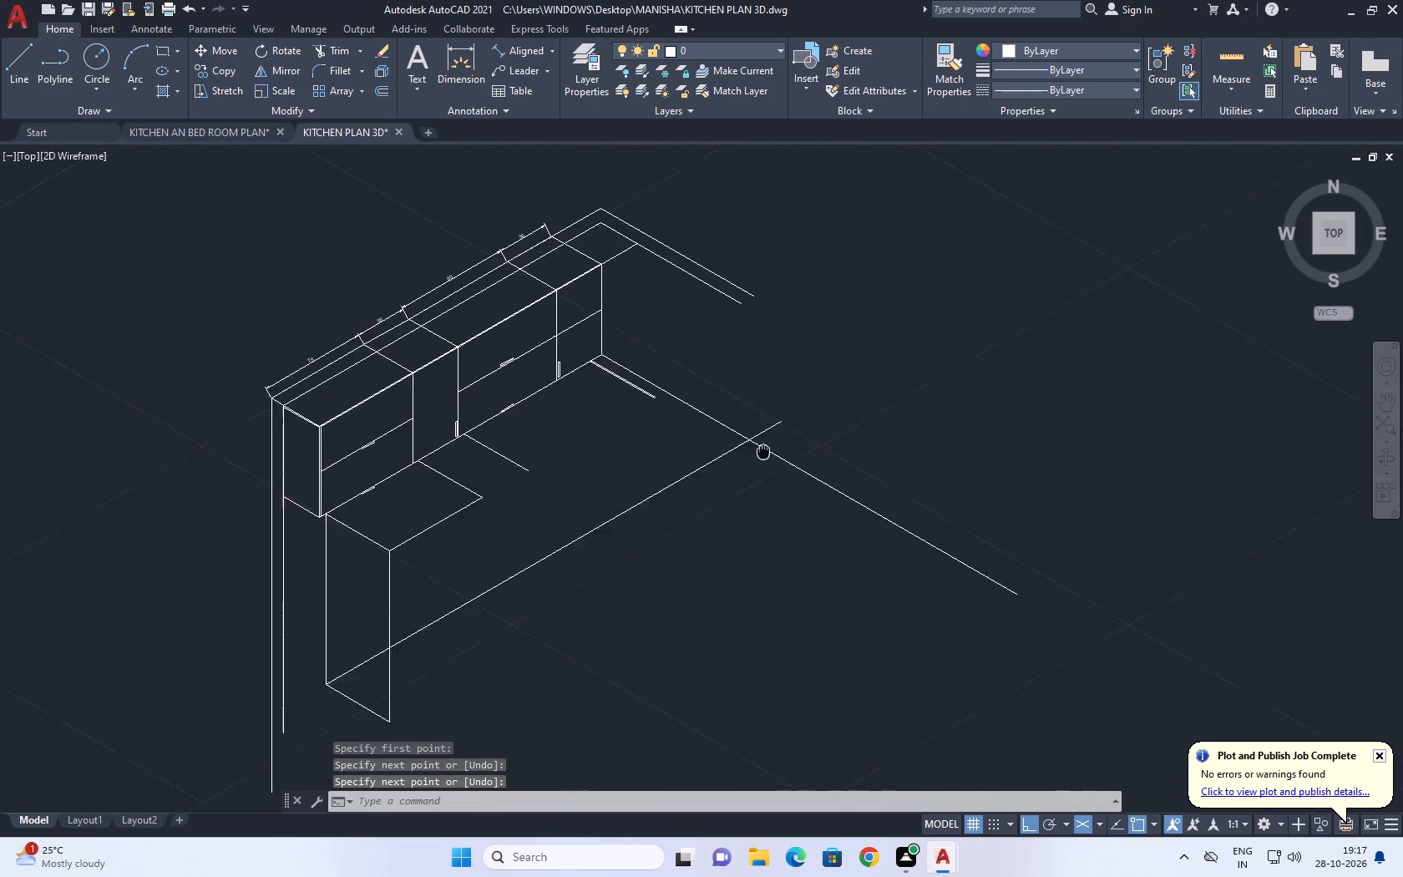
pyautogui.scroll(2, 762, 482)
pyautogui.click(895, 456)
pyautogui.click(824, 515)
pyautogui.press('c')
pyautogui.press('o')
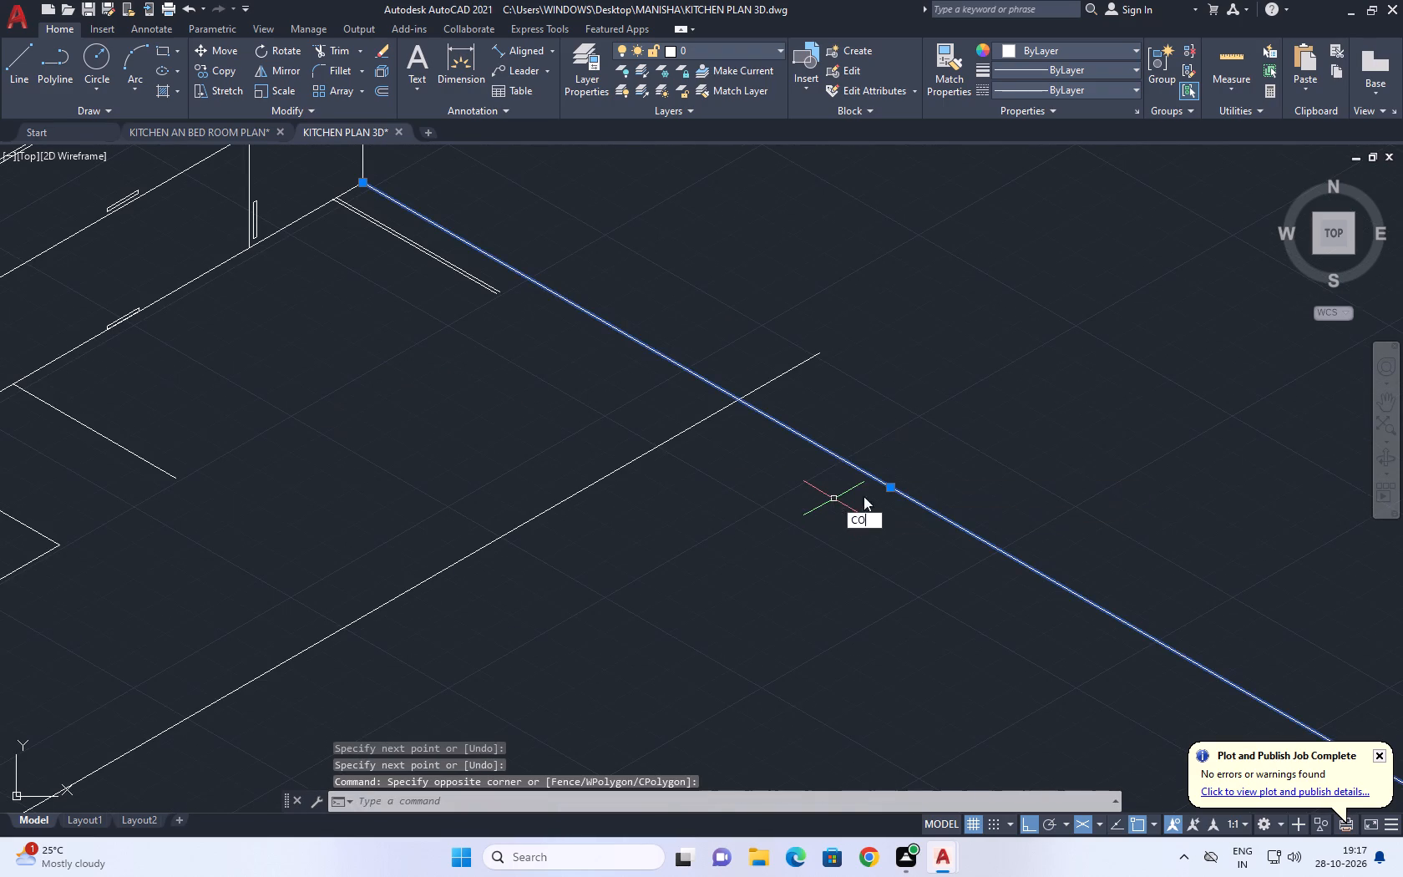
pyautogui.press('space')
pyautogui.moveTo(869, 487); pyautogui.dragTo(860, 494)
pyautogui.write('1')
pyautogui.press('space')
pyautogui.press('Escape')
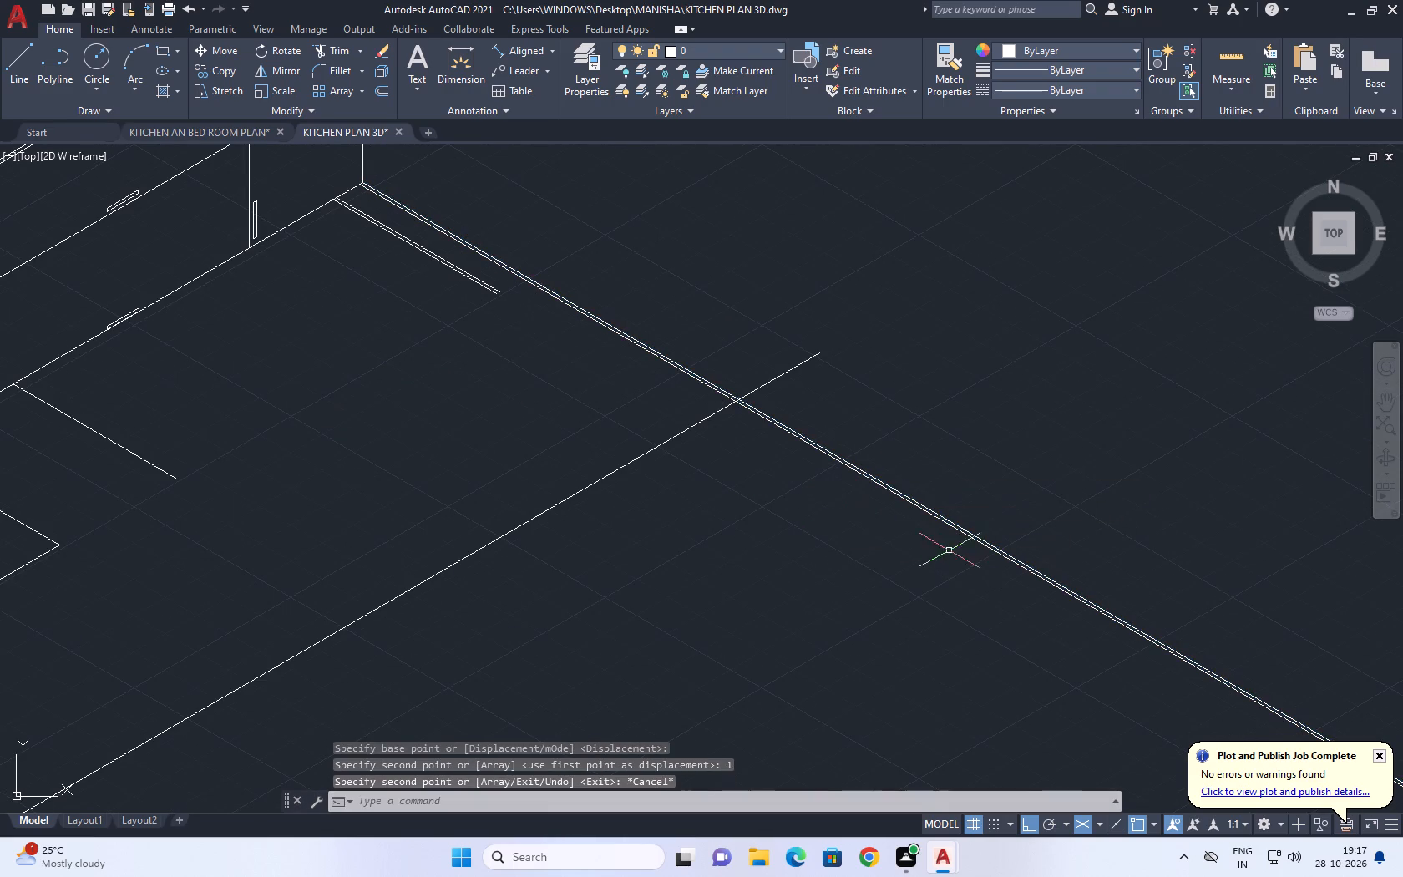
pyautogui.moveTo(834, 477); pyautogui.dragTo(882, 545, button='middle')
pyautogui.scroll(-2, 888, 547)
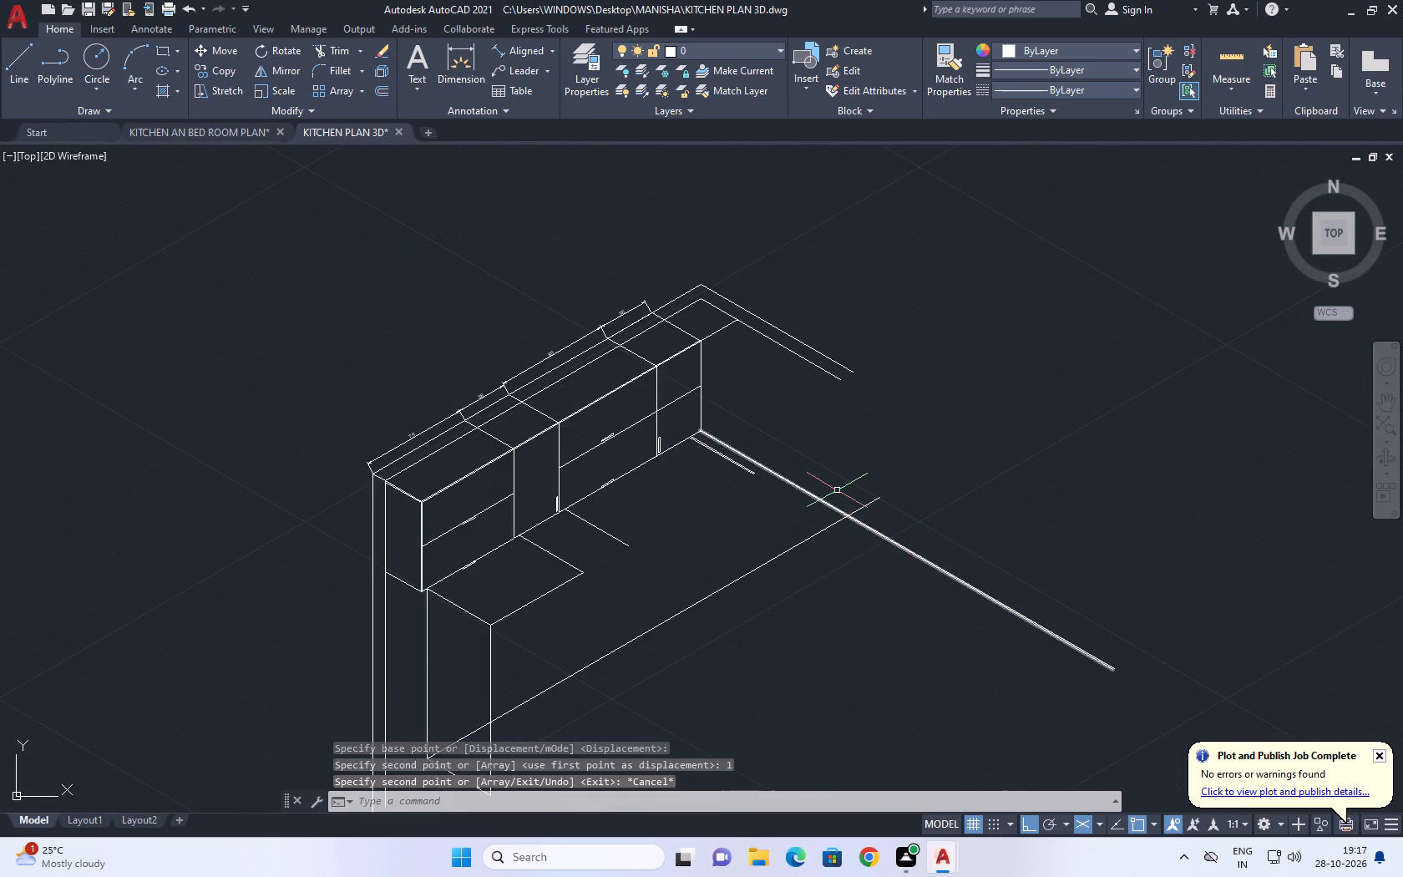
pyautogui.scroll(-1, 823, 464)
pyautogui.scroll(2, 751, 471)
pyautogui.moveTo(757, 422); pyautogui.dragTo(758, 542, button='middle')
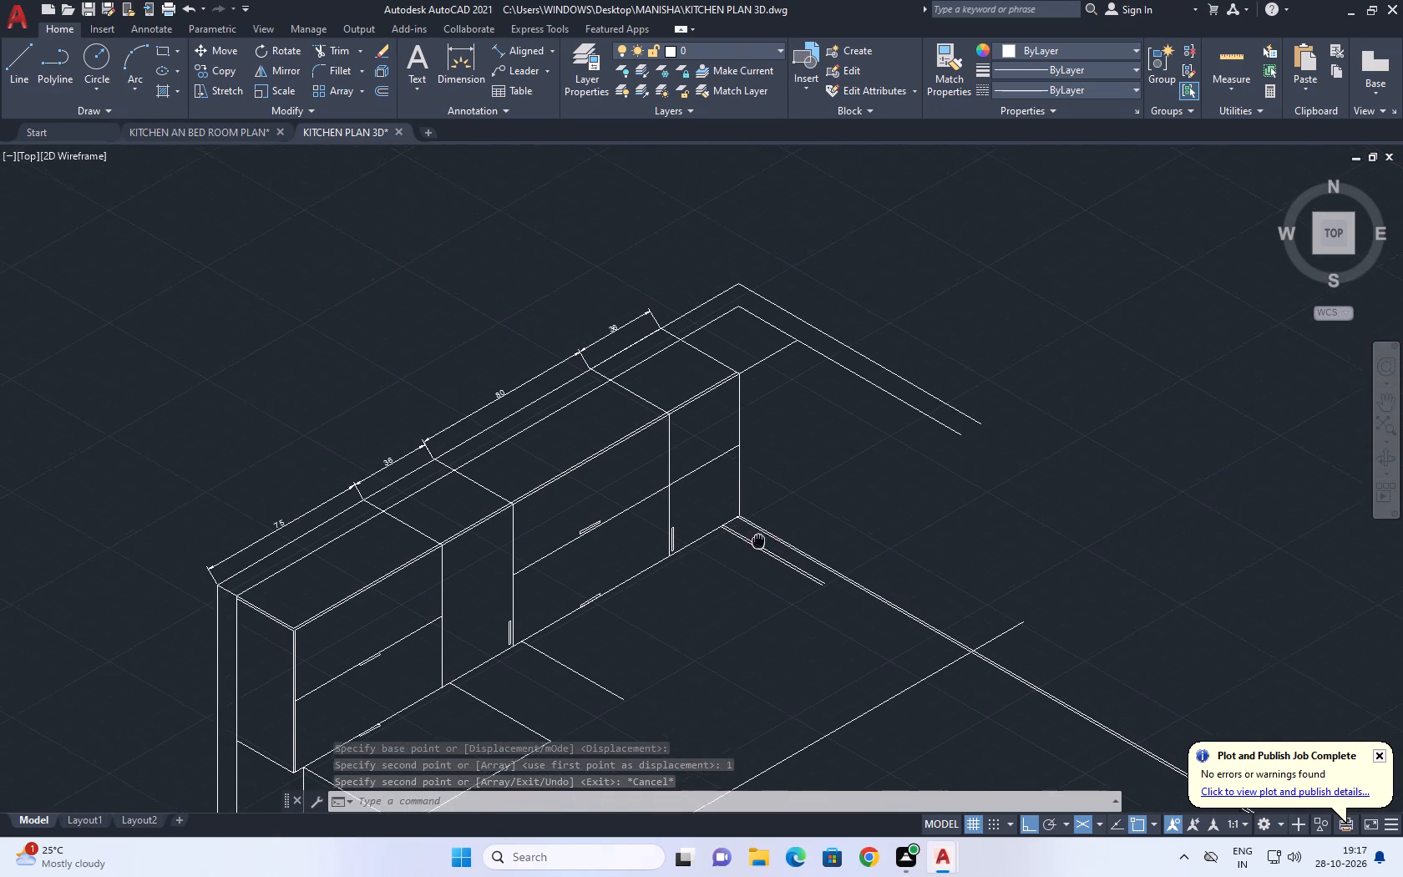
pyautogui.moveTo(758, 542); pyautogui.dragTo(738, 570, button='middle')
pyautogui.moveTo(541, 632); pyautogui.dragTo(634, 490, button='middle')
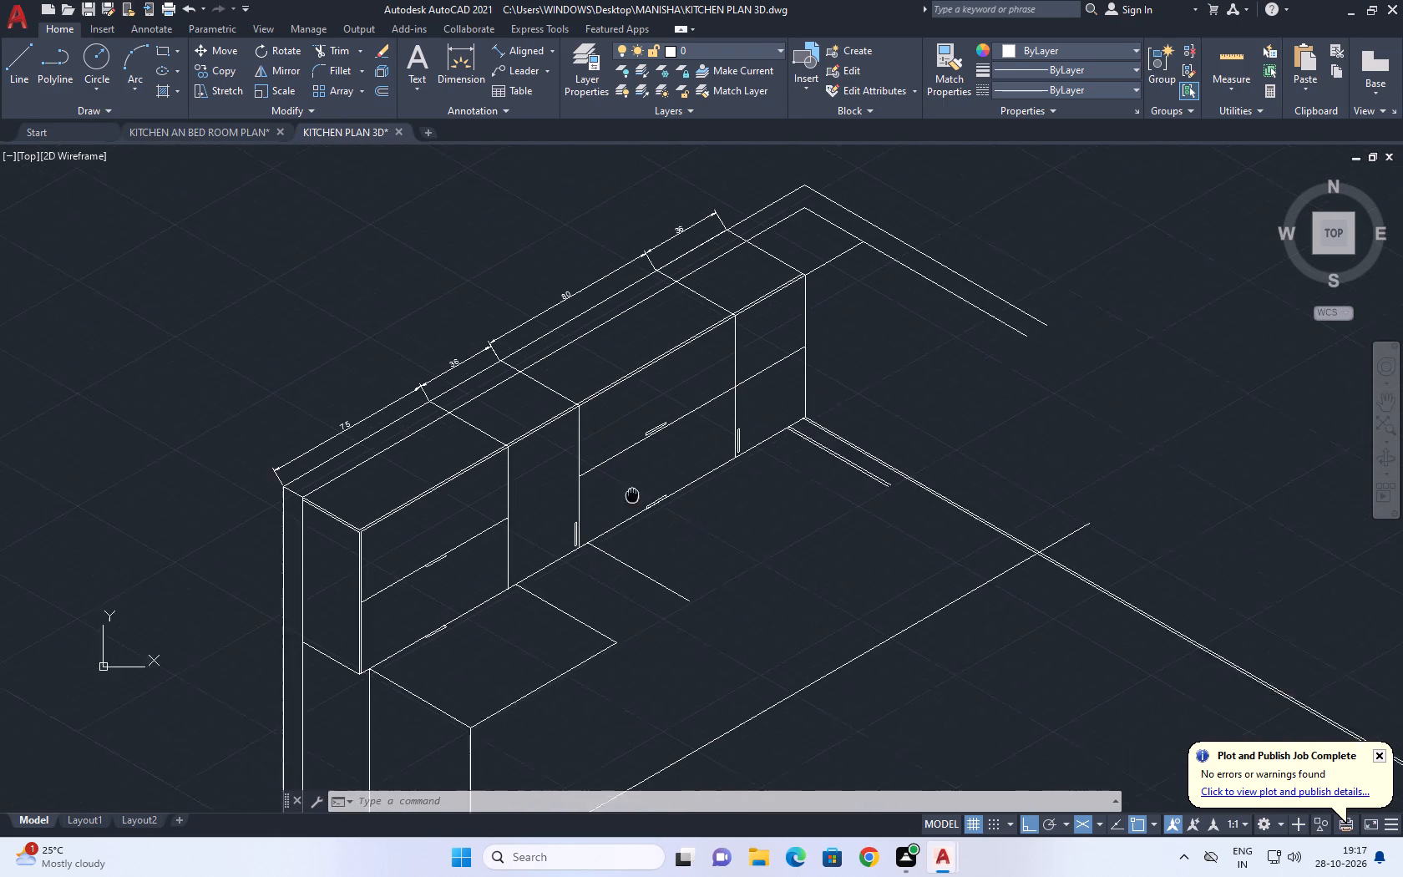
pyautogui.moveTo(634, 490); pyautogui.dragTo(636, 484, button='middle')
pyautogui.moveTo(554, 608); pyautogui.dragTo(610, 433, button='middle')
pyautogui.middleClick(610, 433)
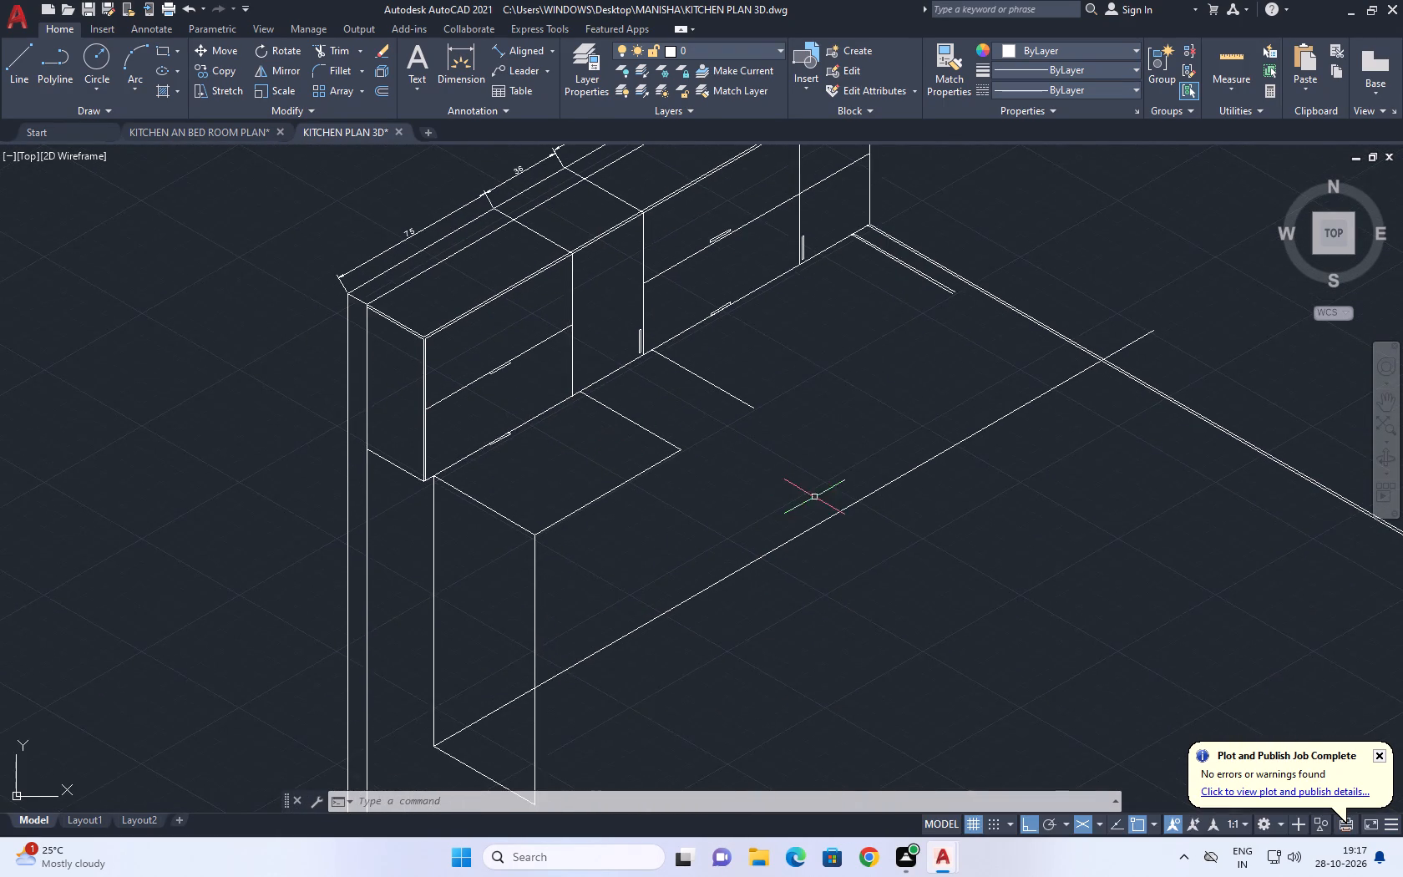
# Move the short and long 330° line pairs from the upper cabinet's far bottom corner along 330° onto the long 30° base line.
pyautogui.scroll(-1, 815, 499)
pyautogui.moveTo(928, 515); pyautogui.dragTo(847, 515, button='middle')
pyautogui.moveTo(820, 328); pyautogui.dragTo(816, 347)
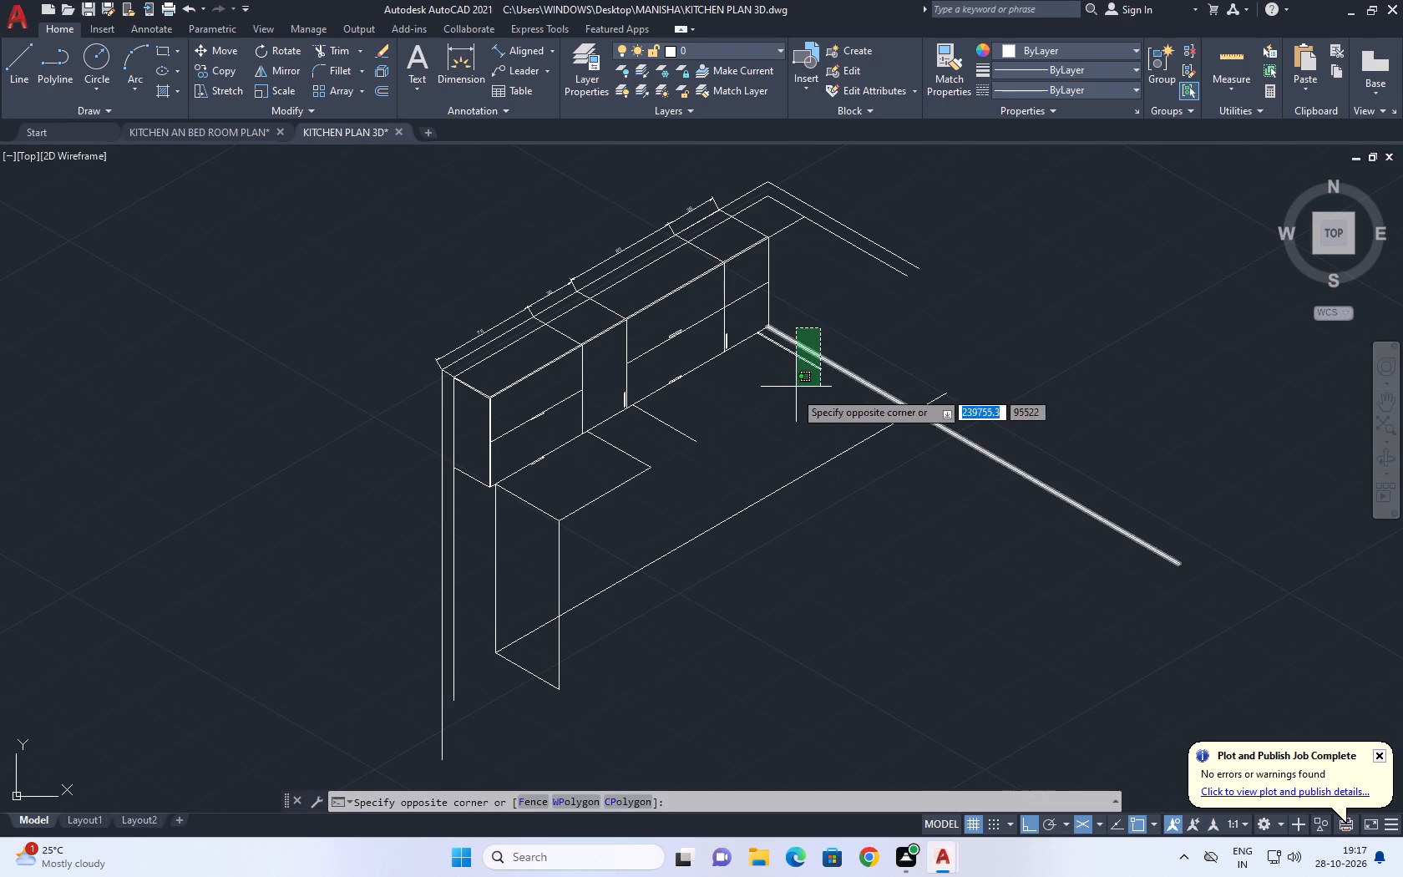
pyautogui.click(789, 398)
pyautogui.middleClick(813, 445)
pyautogui.write('M')
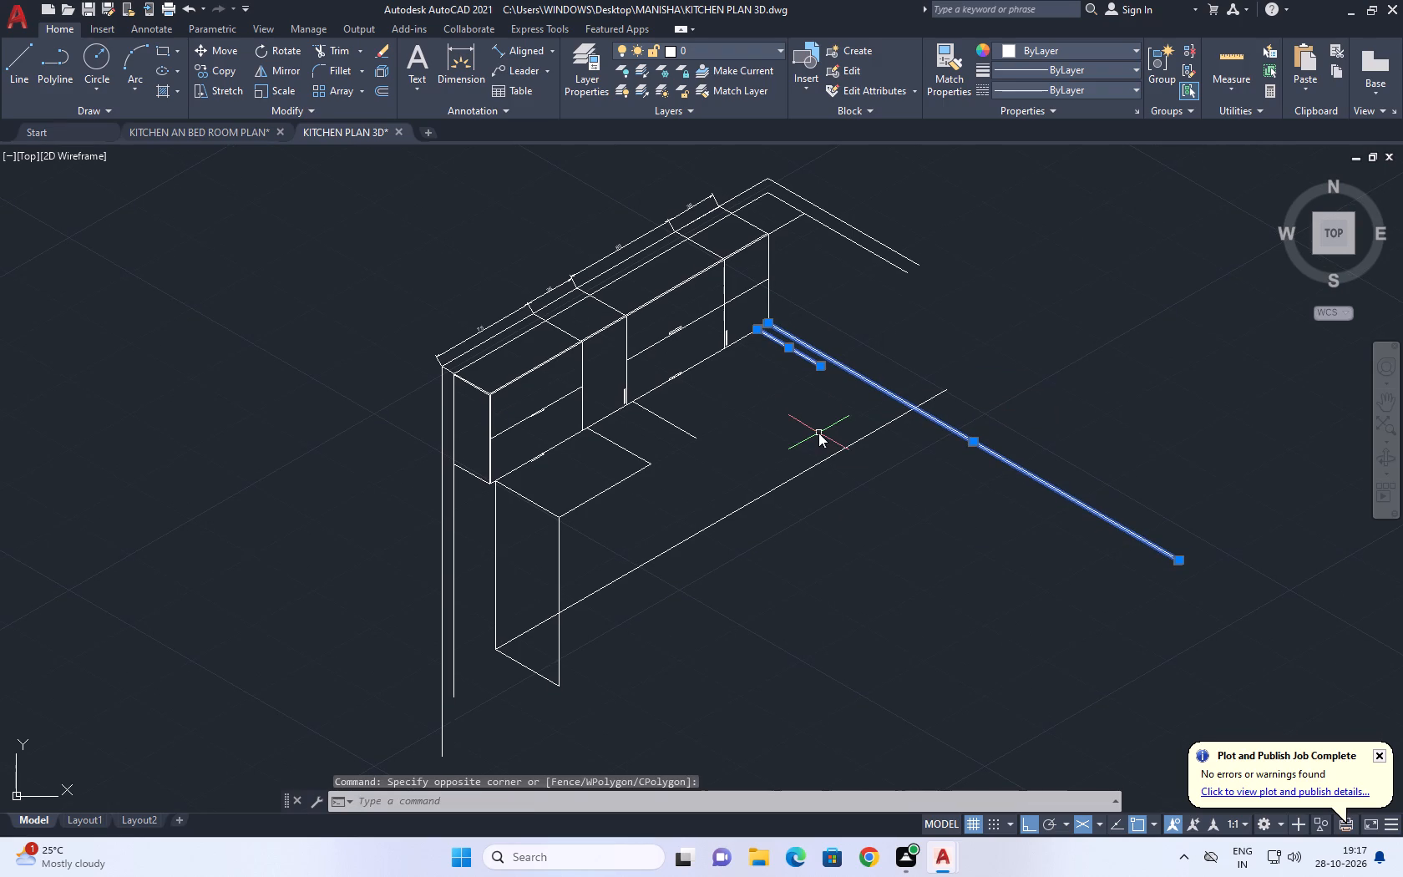
pyautogui.press('space')
pyautogui.scroll(2, 782, 337)
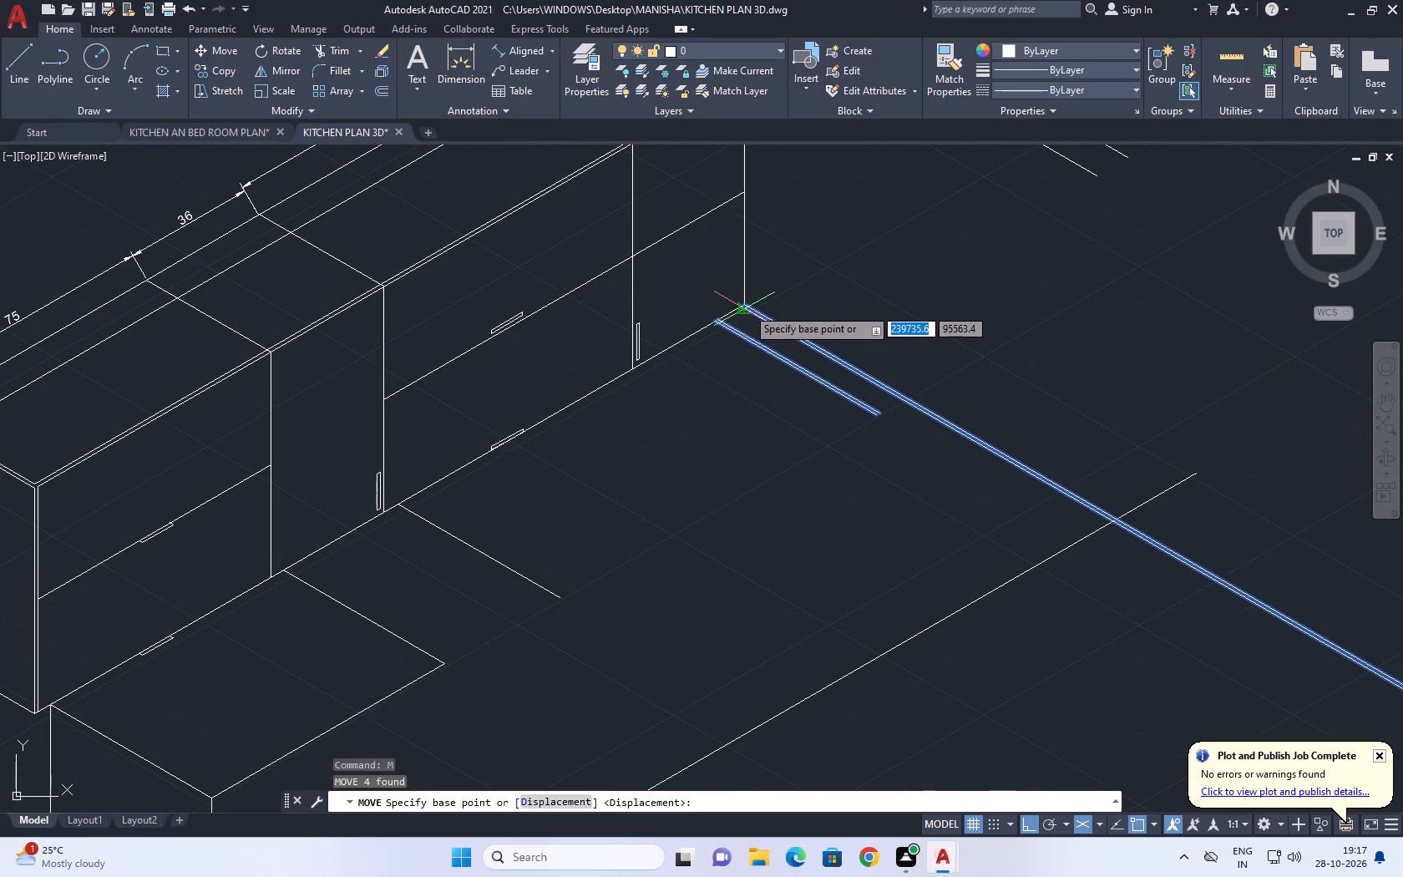
pyautogui.click(745, 302)
pyautogui.scroll(1, 1110, 521)
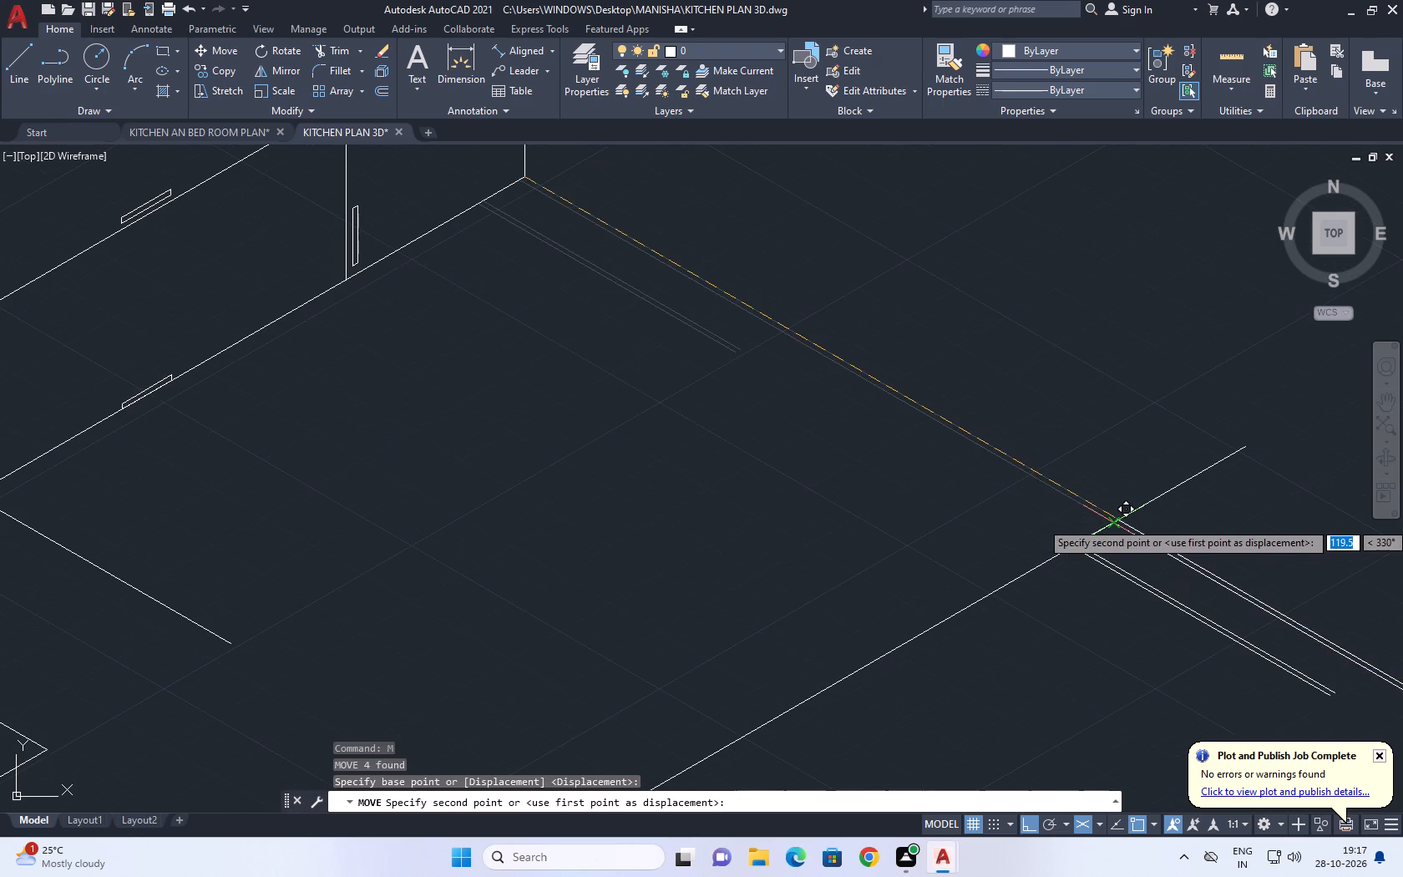
pyautogui.click(1112, 521)
# Draw the first base unit's front face: a 75-unit bottom edge at 30° from the front bottom corner, closed vertically to the top corner.
pyautogui.scroll(-3, 944, 447)
pyautogui.moveTo(688, 583); pyautogui.dragTo(710, 470, button='middle')
pyautogui.moveTo(732, 605); pyautogui.dragTo(684, 630, button='middle')
pyautogui.write('L')
pyautogui.press('space')
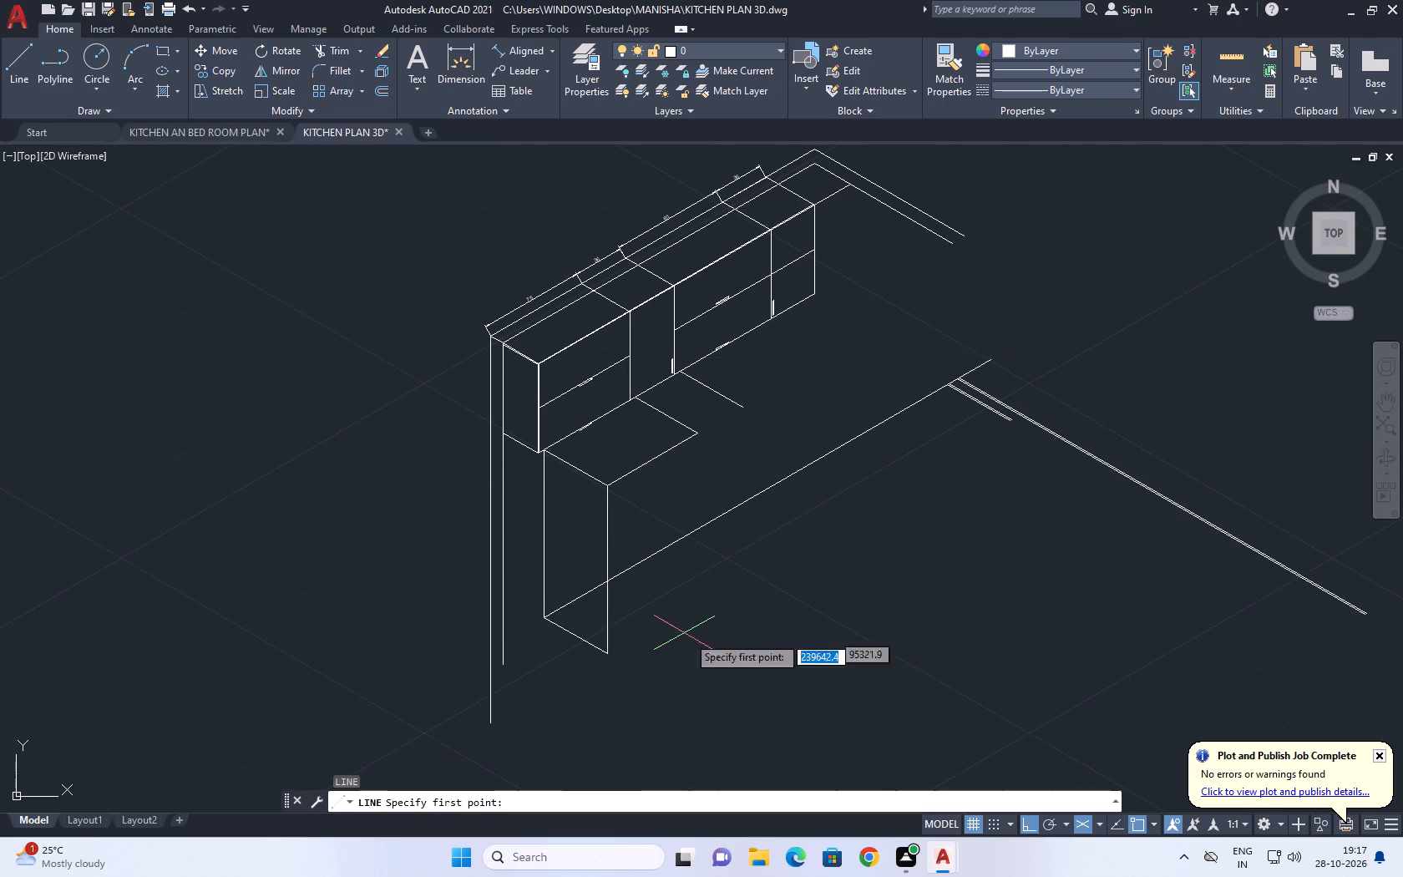
pyautogui.moveTo(718, 653); pyautogui.dragTo(671, 625, button='middle')
pyautogui.moveTo(558, 626); pyautogui.dragTo(567, 621)
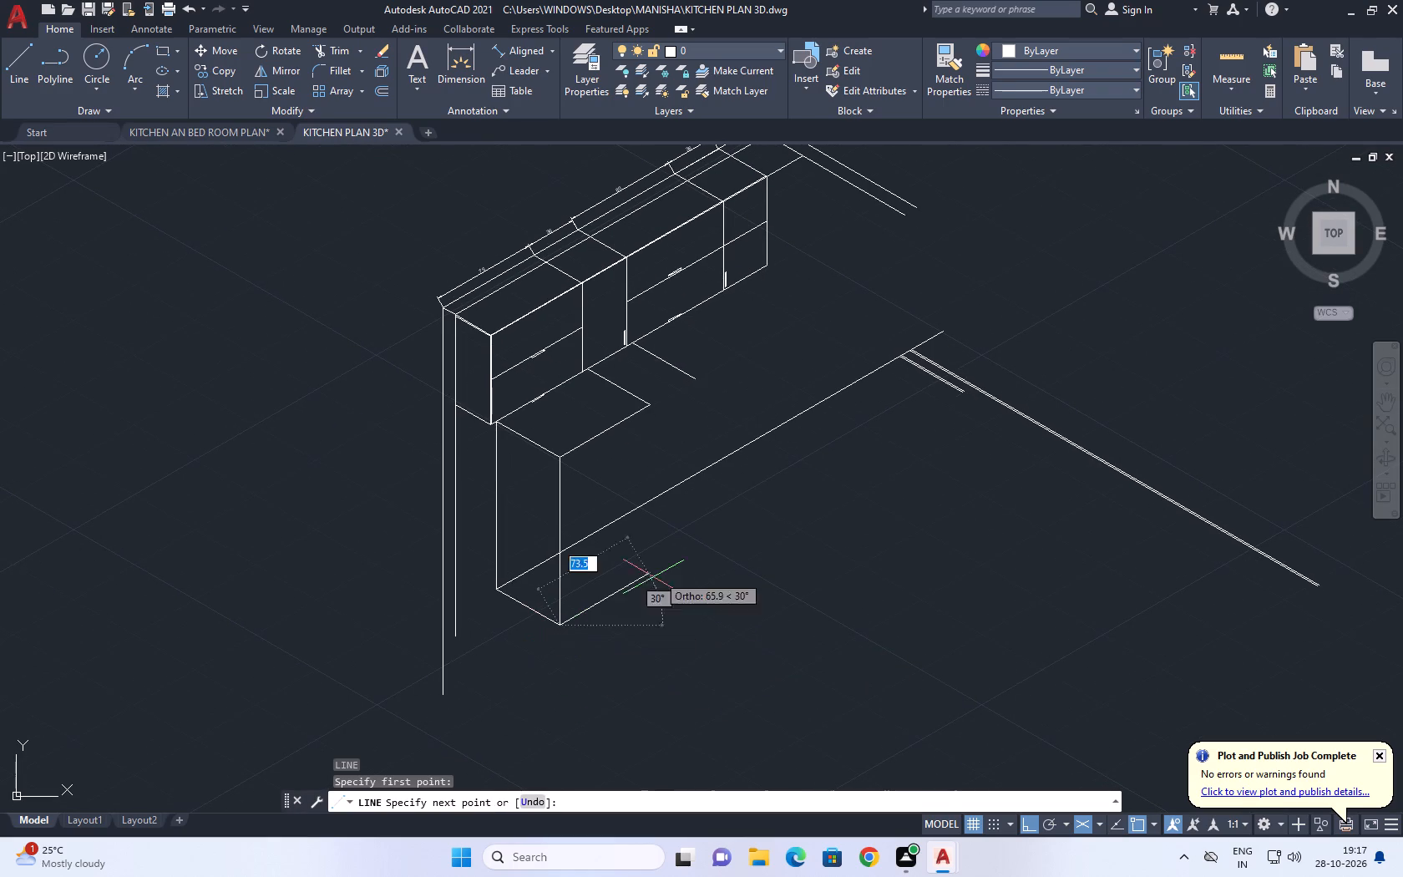
pyautogui.write('75')
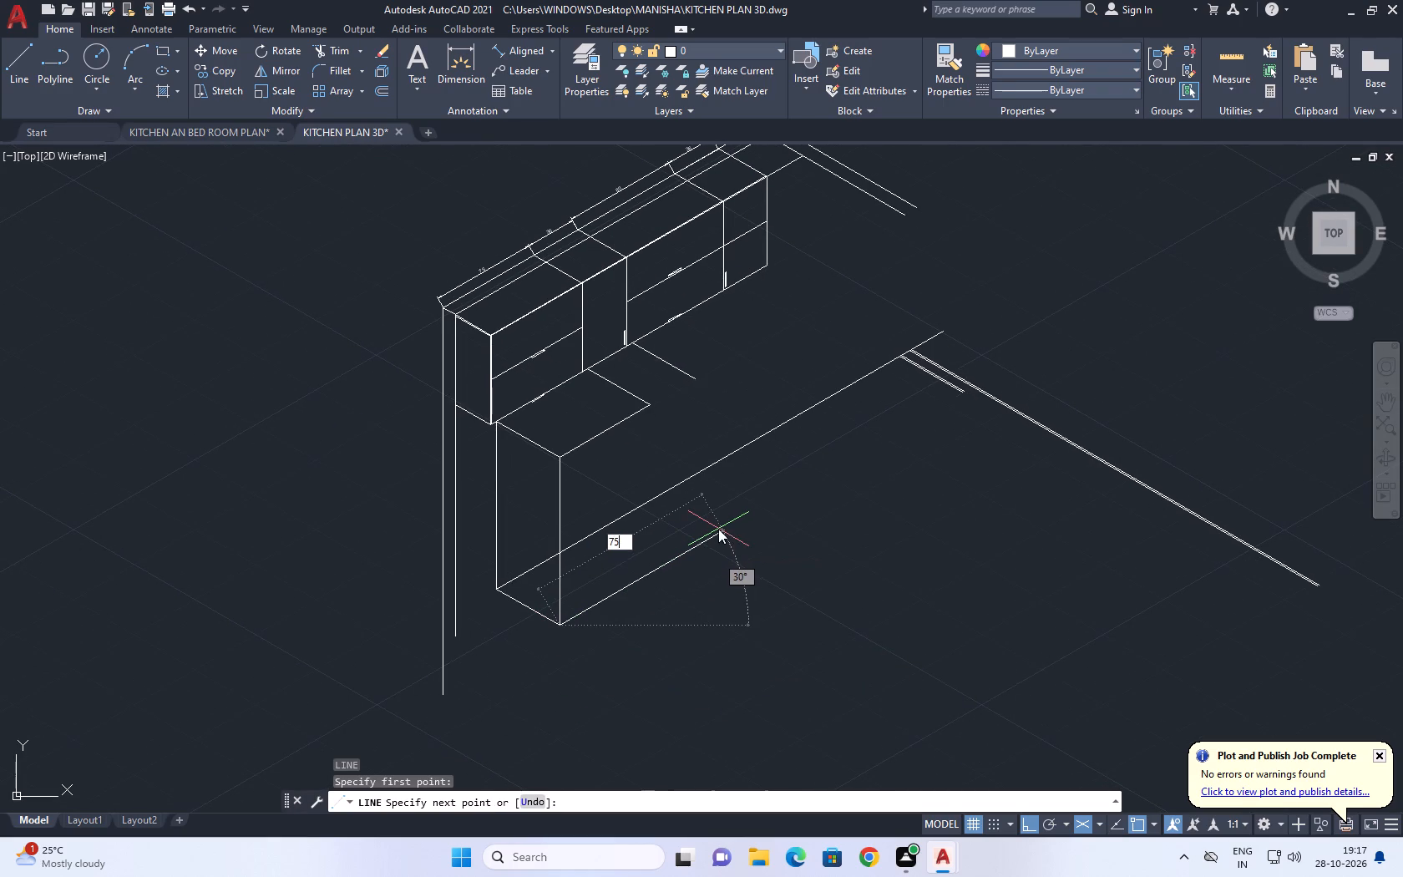
pyautogui.press('space')
pyautogui.scroll(1, 641, 409)
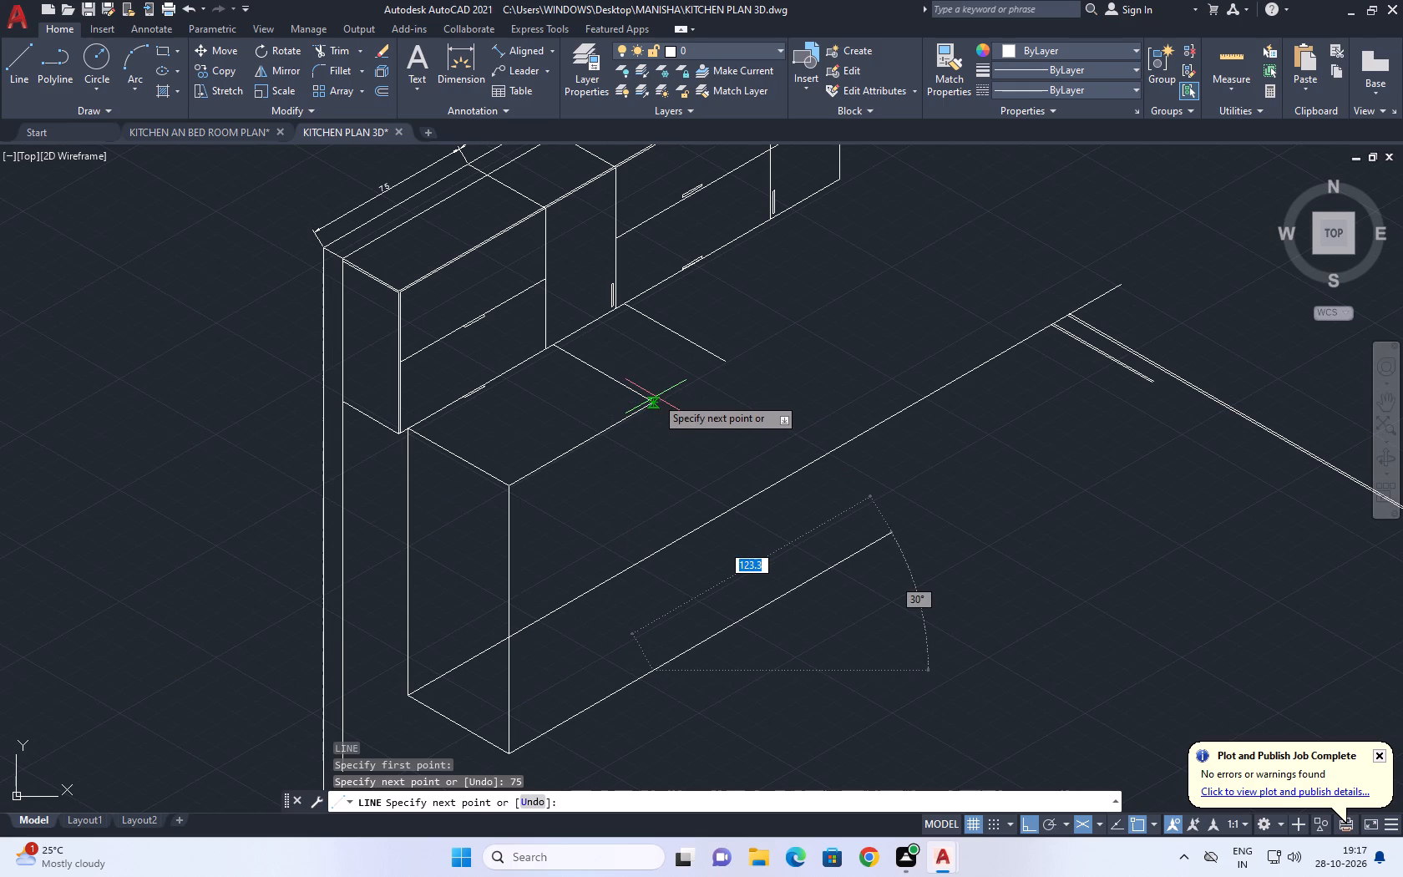
pyautogui.press('F5')
pyautogui.click(656, 395)
pyautogui.press('space')
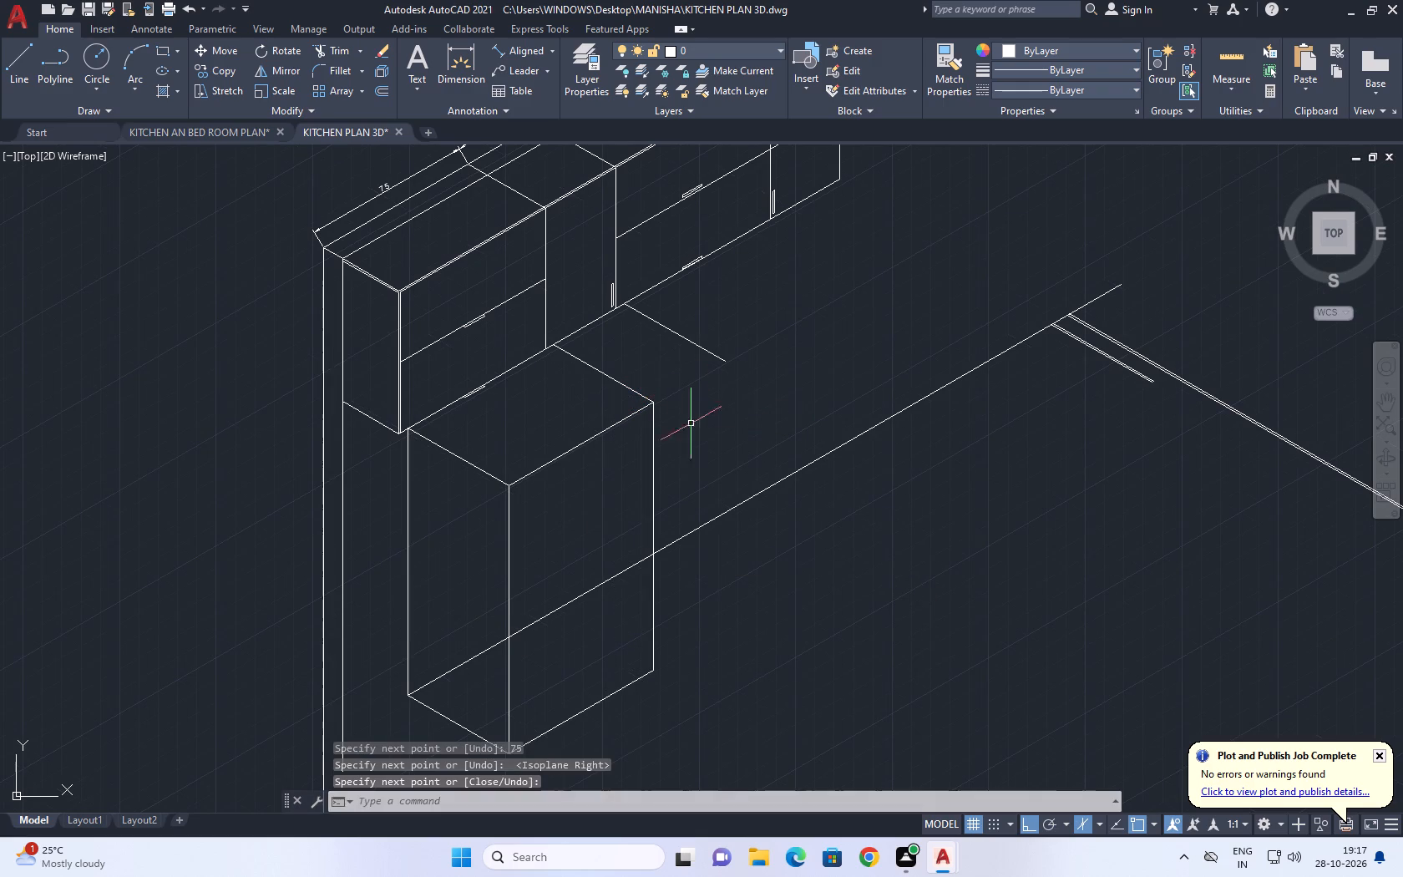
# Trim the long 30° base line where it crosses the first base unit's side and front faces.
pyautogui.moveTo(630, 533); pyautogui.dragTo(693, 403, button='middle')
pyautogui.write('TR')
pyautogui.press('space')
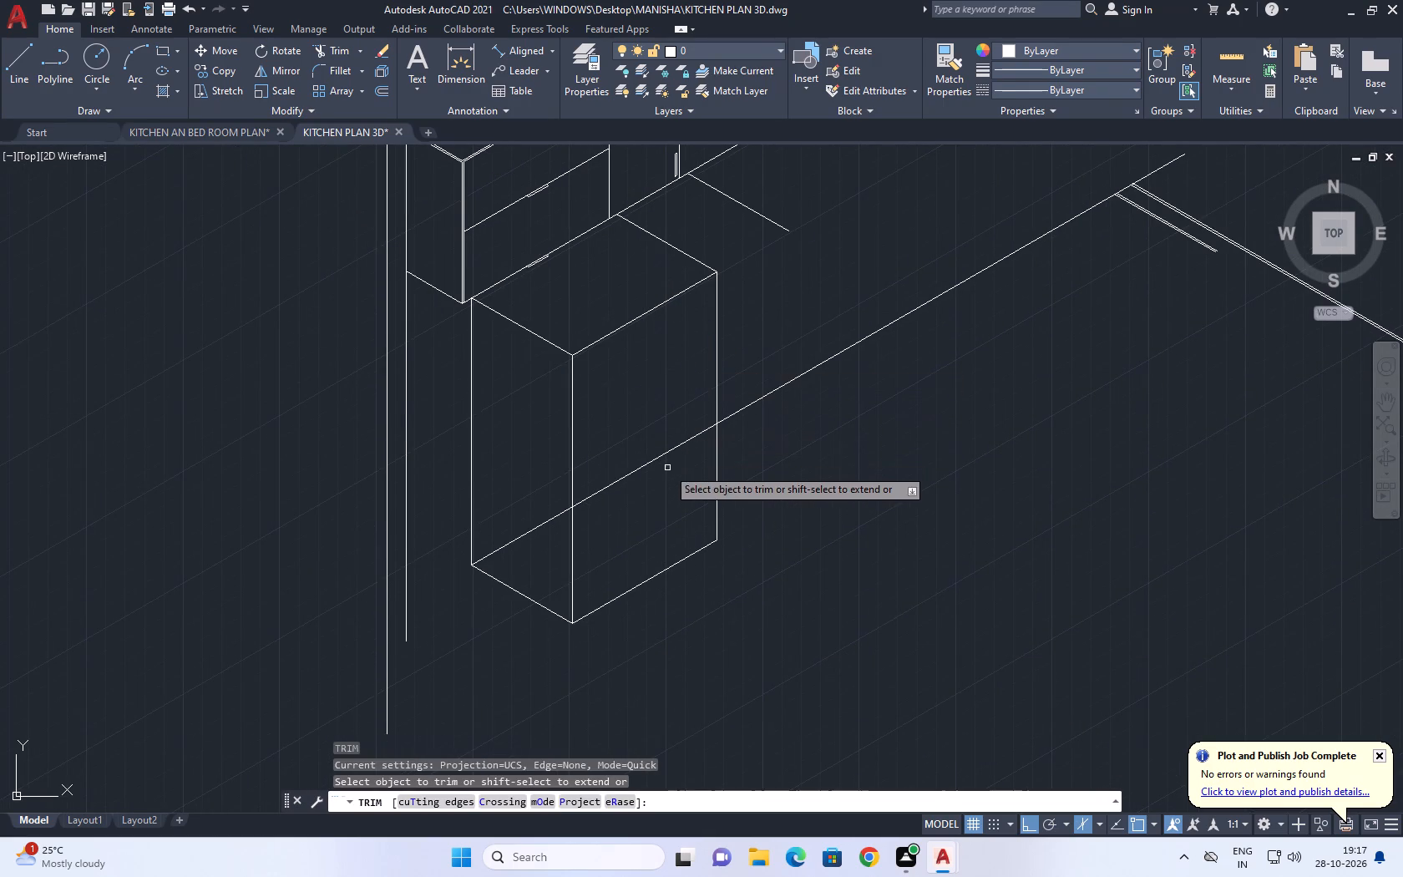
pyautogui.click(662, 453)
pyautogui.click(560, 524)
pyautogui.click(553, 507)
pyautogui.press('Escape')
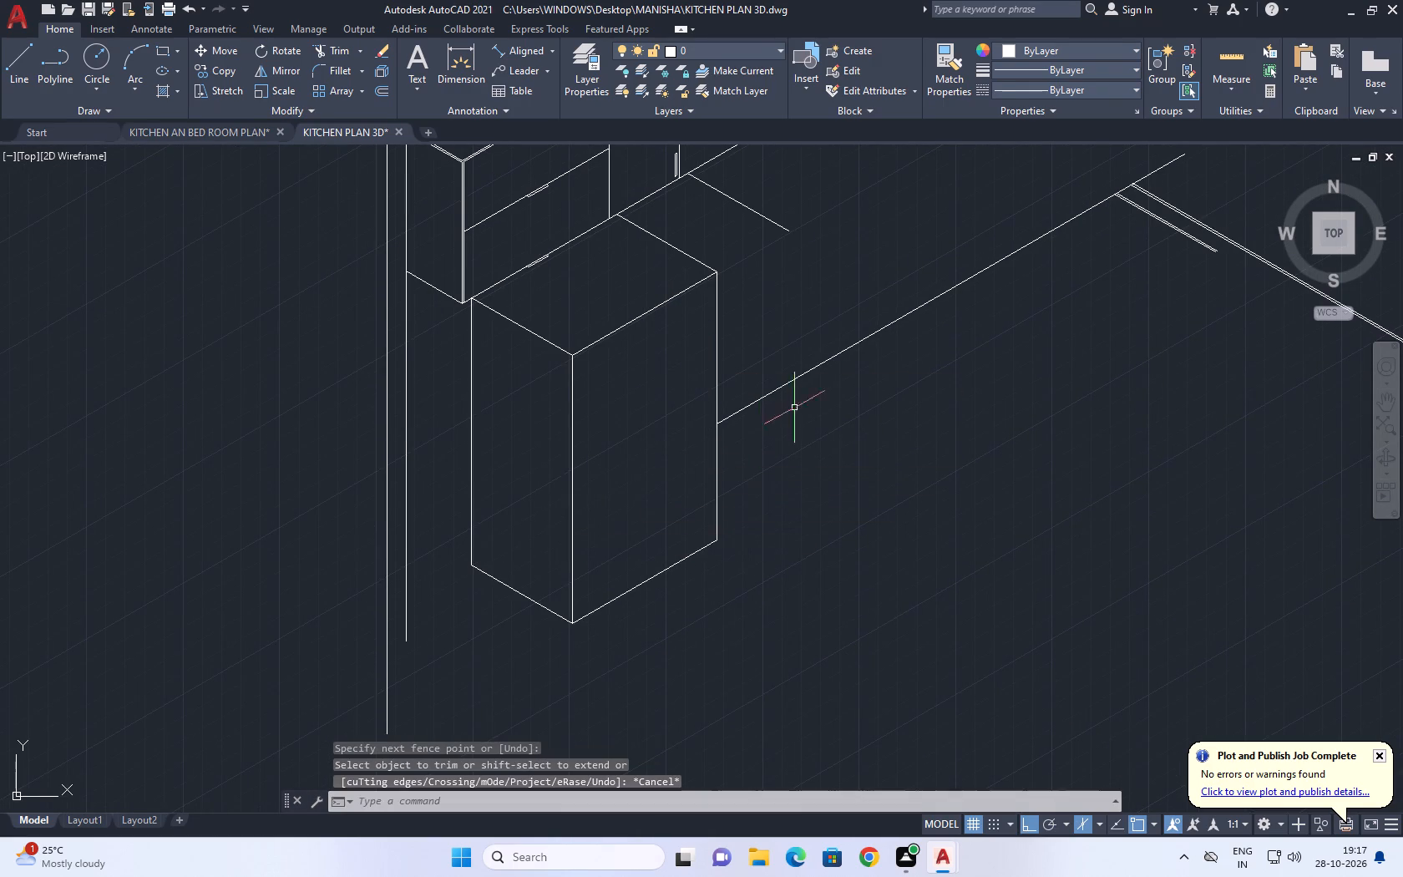
# Copy the first base unit's far vertical front edge 37 units along 30°.
pyautogui.moveTo(824, 352); pyautogui.dragTo(812, 397, button='middle')
pyautogui.moveTo(758, 493); pyautogui.dragTo(688, 518, button='middle')
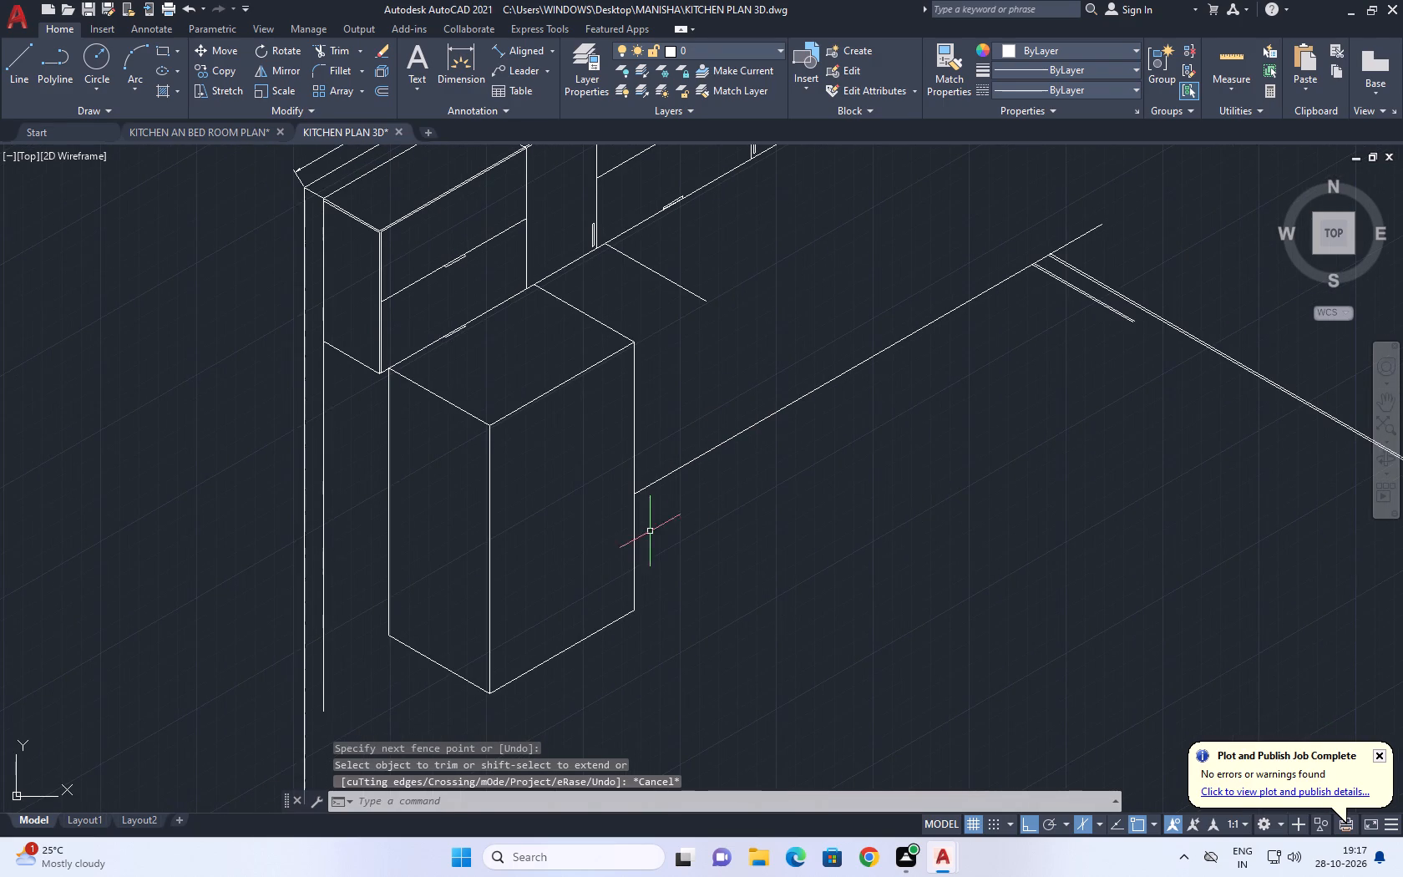
pyautogui.click(649, 525)
pyautogui.click(620, 535)
pyautogui.moveTo(695, 518); pyautogui.dragTo(640, 556, button='middle')
pyautogui.press('c')
pyautogui.press('o')
pyautogui.press('space')
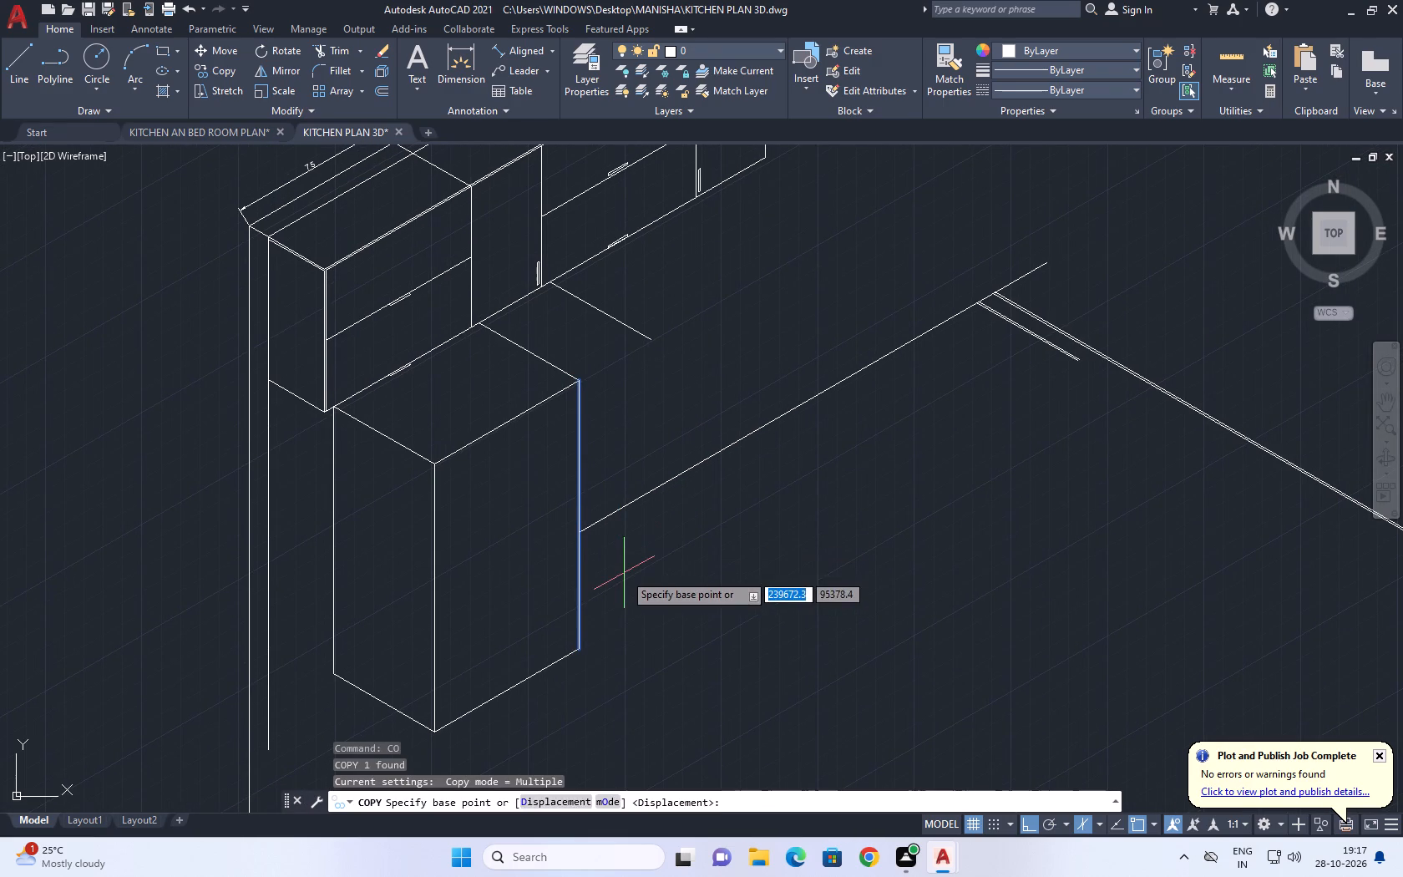
pyautogui.click(624, 573)
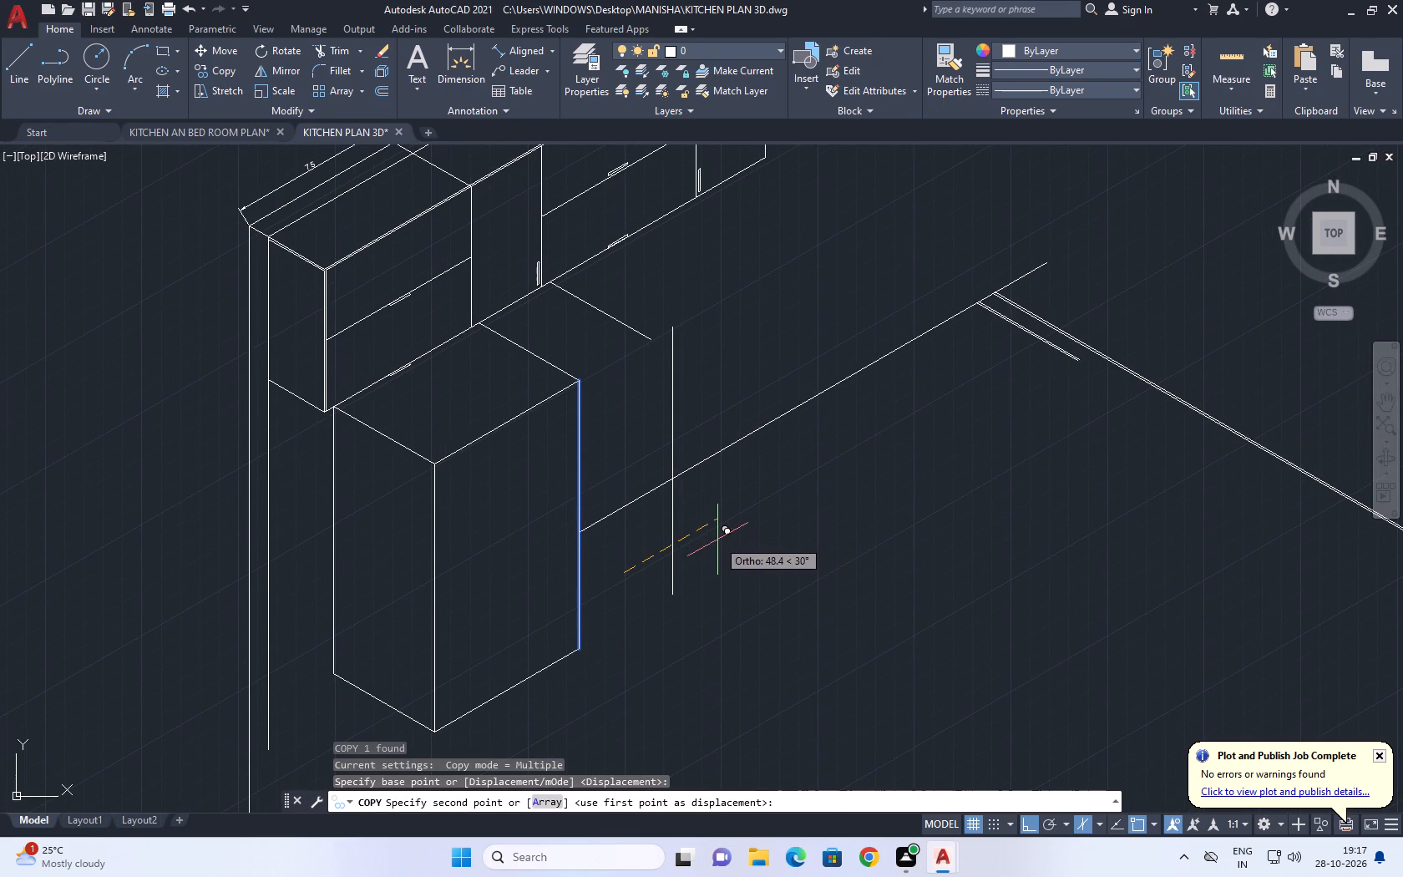
pyautogui.press('3')
pyautogui.write('7')
pyautogui.press('space')
pyautogui.press('Escape')
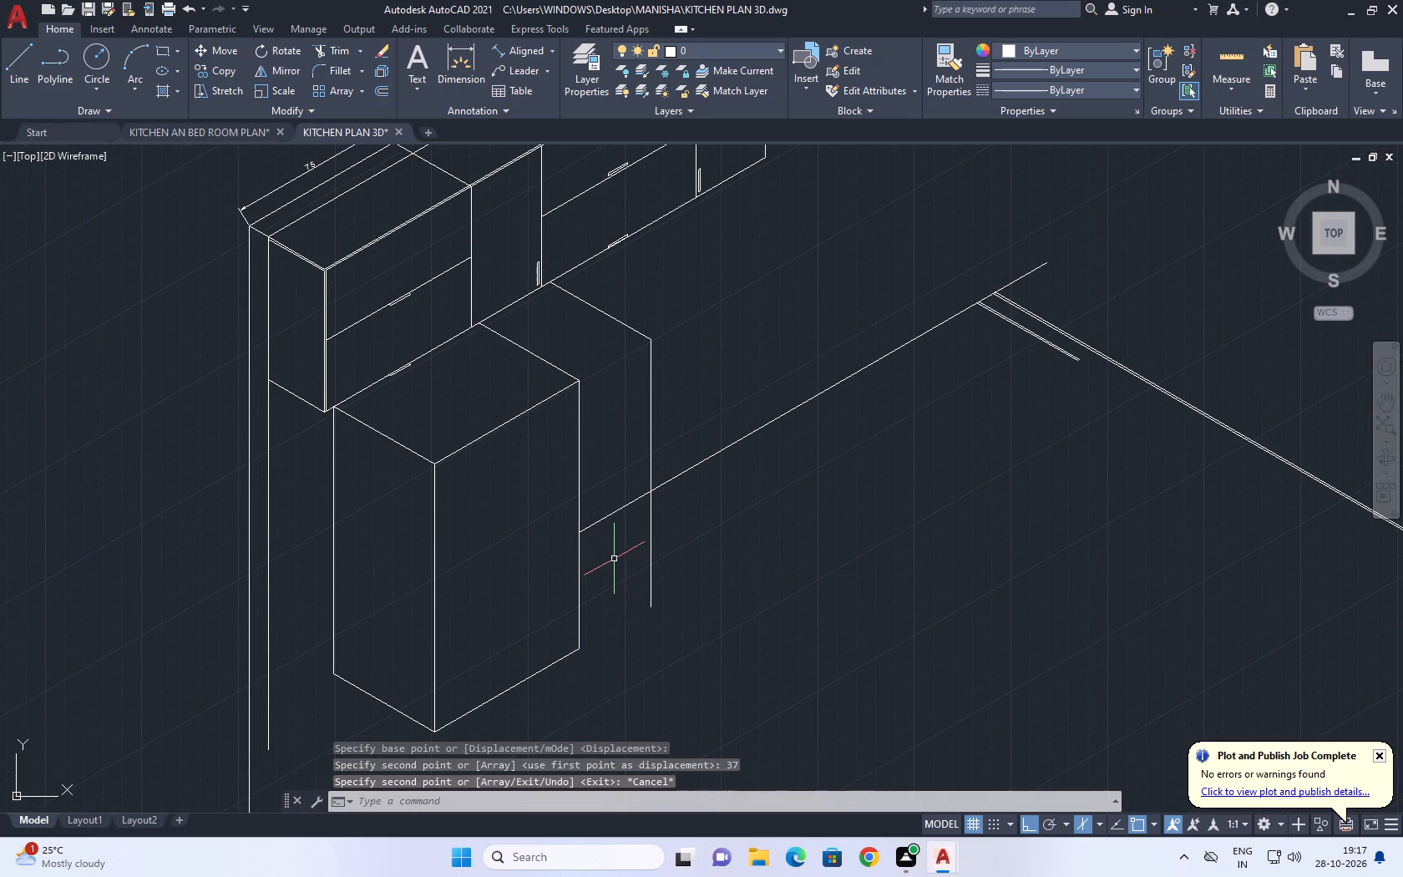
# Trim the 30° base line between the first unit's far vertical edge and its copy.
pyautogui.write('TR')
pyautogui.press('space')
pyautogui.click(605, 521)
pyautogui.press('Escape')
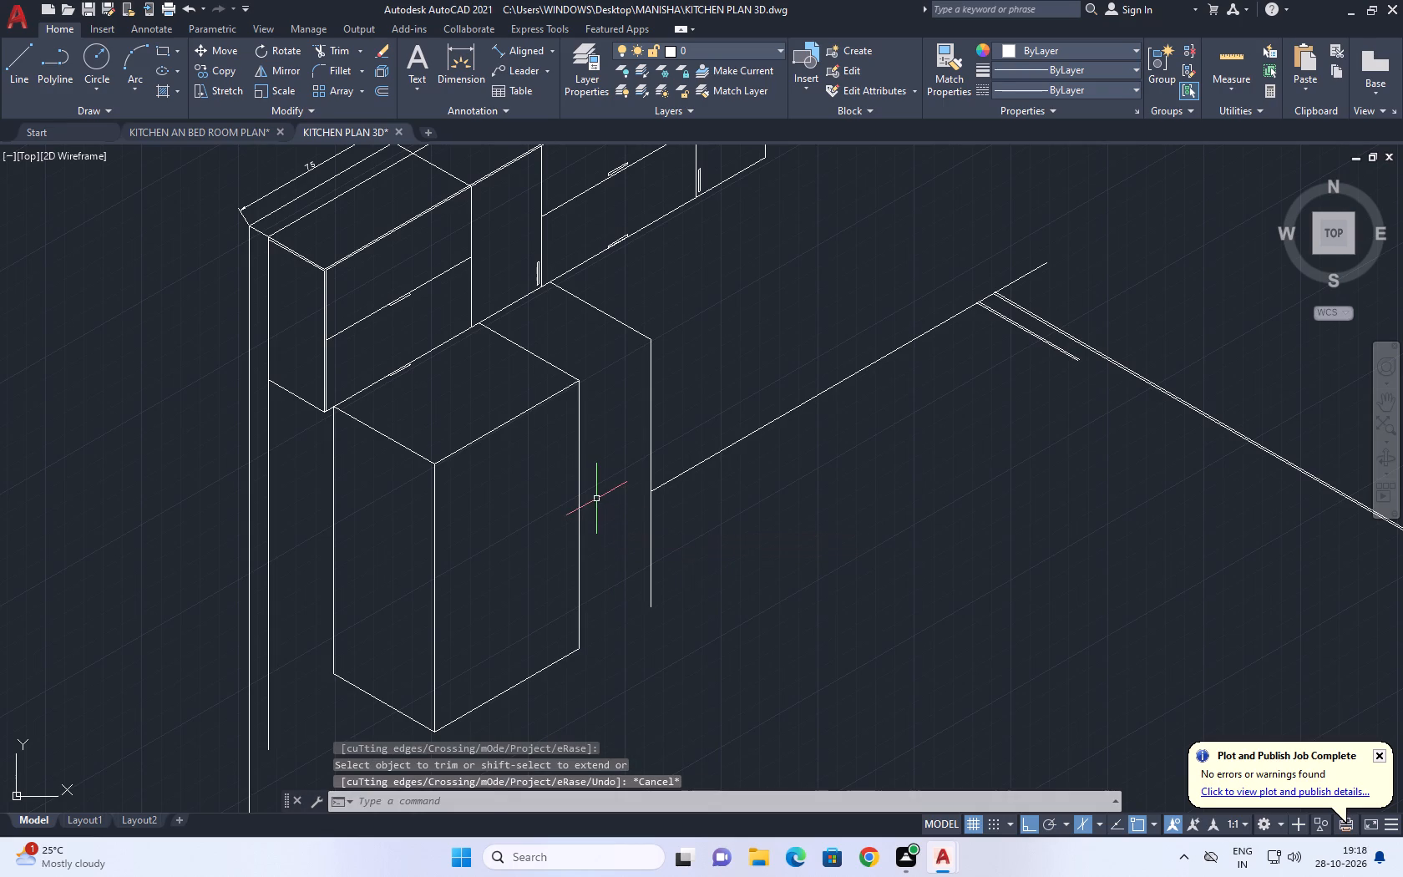
# Draw the 37-unit top and bottom front edges joining the two vertical edges of the second base unit.
pyautogui.write('L')
pyautogui.press('space')
pyautogui.click(573, 379)
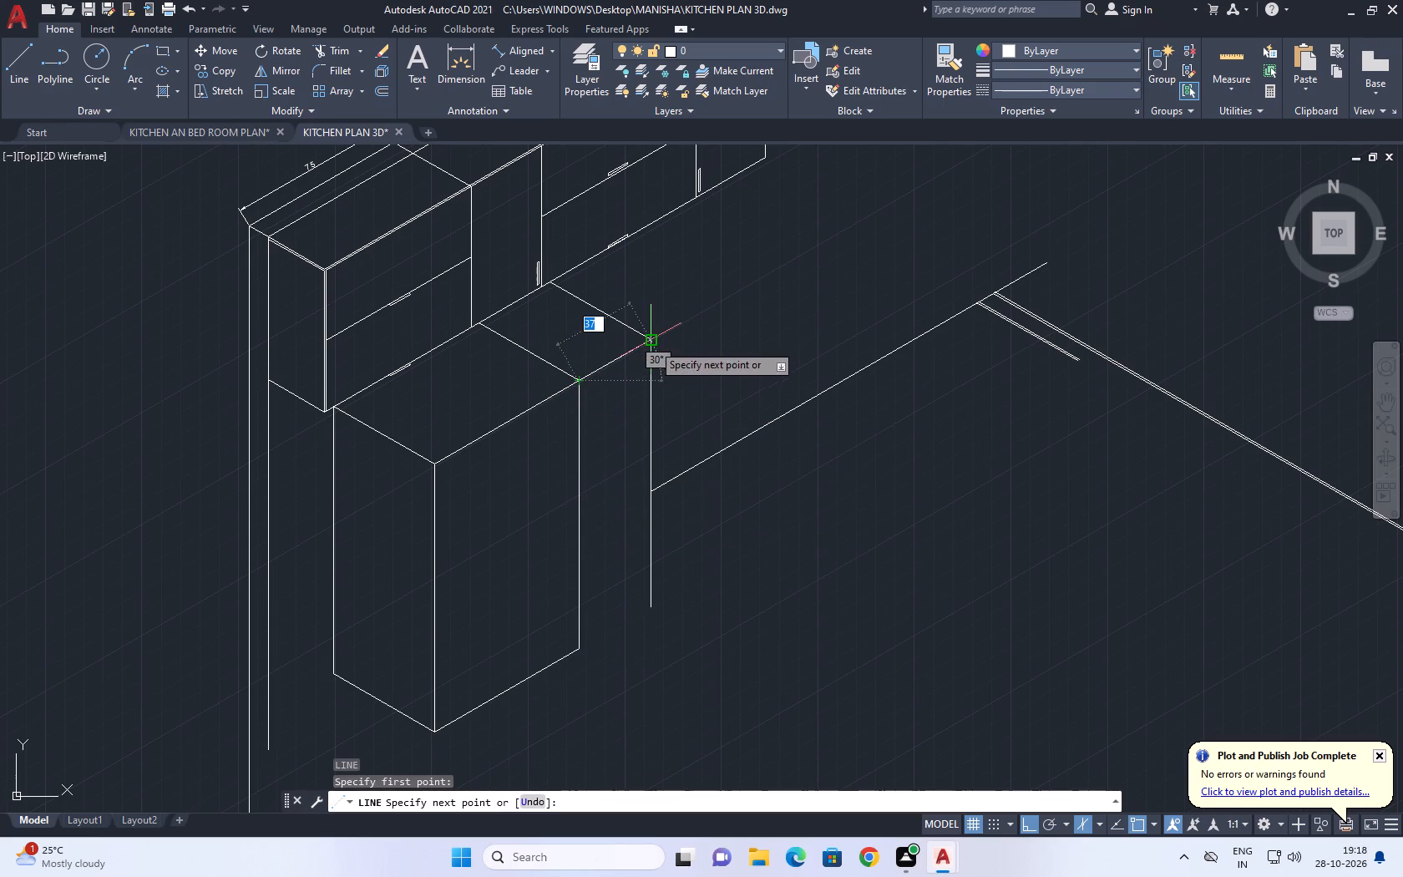
pyautogui.click(652, 343)
pyautogui.press('space')
pyautogui.press('space')
pyautogui.click(581, 648)
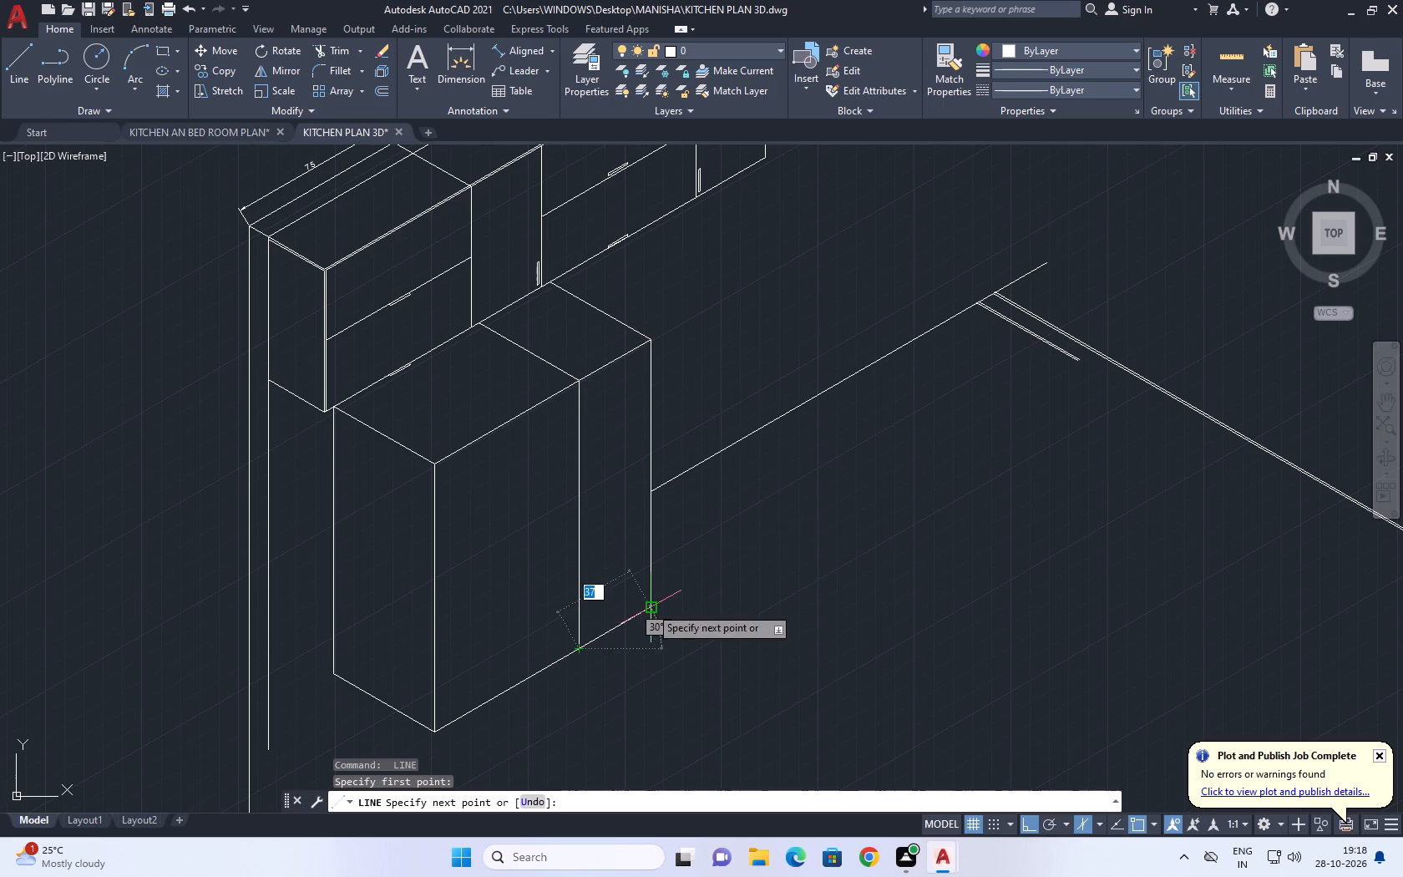
pyautogui.click(654, 604)
pyautogui.press('space')
# Copy the second base unit's far vertical edge 102 units along 30°.
pyautogui.moveTo(678, 443); pyautogui.dragTo(667, 468, button='middle')
pyautogui.click(654, 451)
pyautogui.click(626, 438)
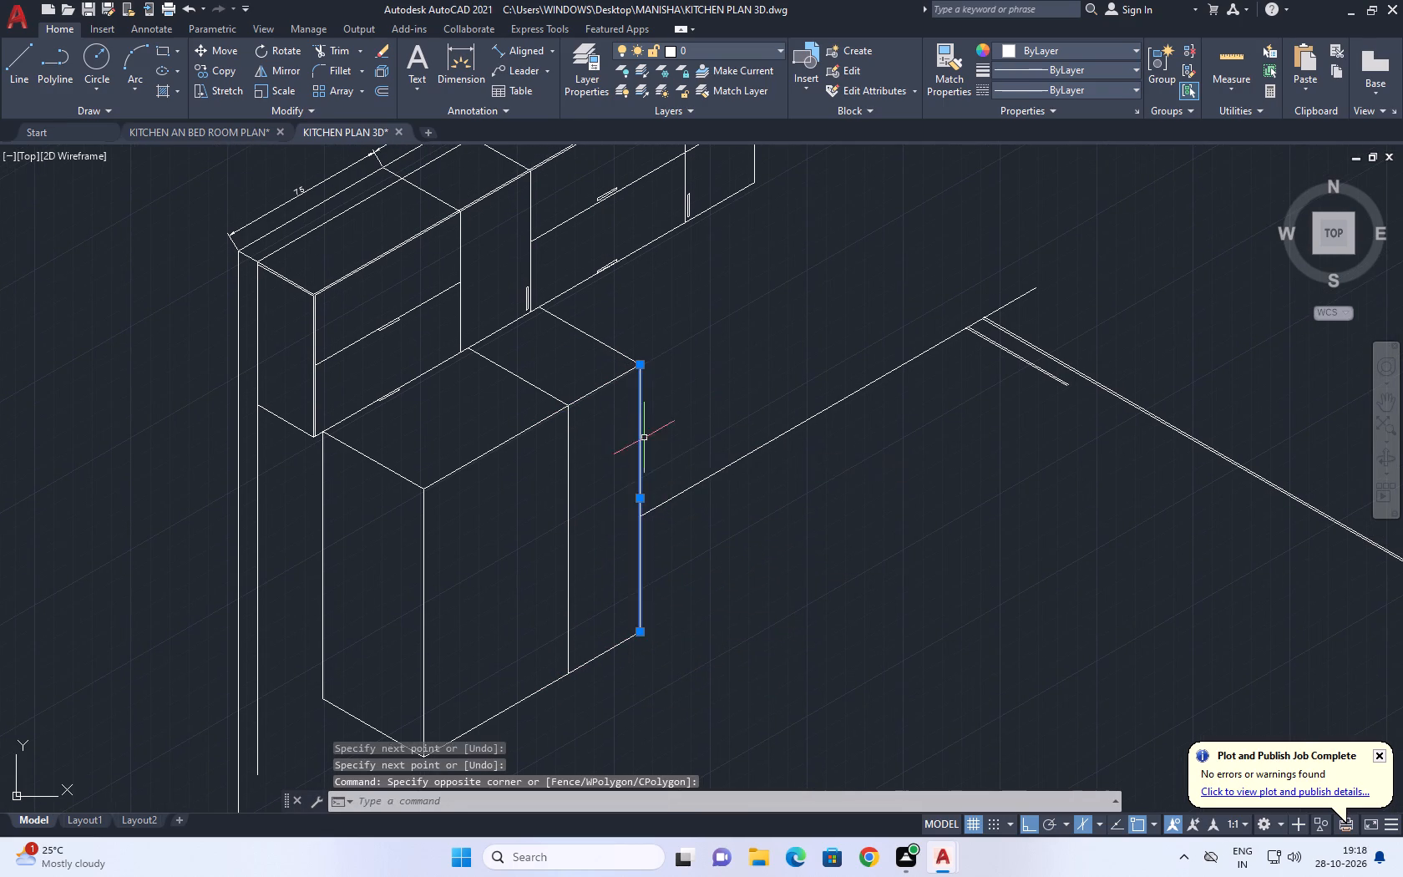
pyautogui.moveTo(652, 444); pyautogui.dragTo(605, 541, button='middle')
pyautogui.write('CO')
pyautogui.press('space')
pyautogui.moveTo(605, 581); pyautogui.dragTo(610, 568)
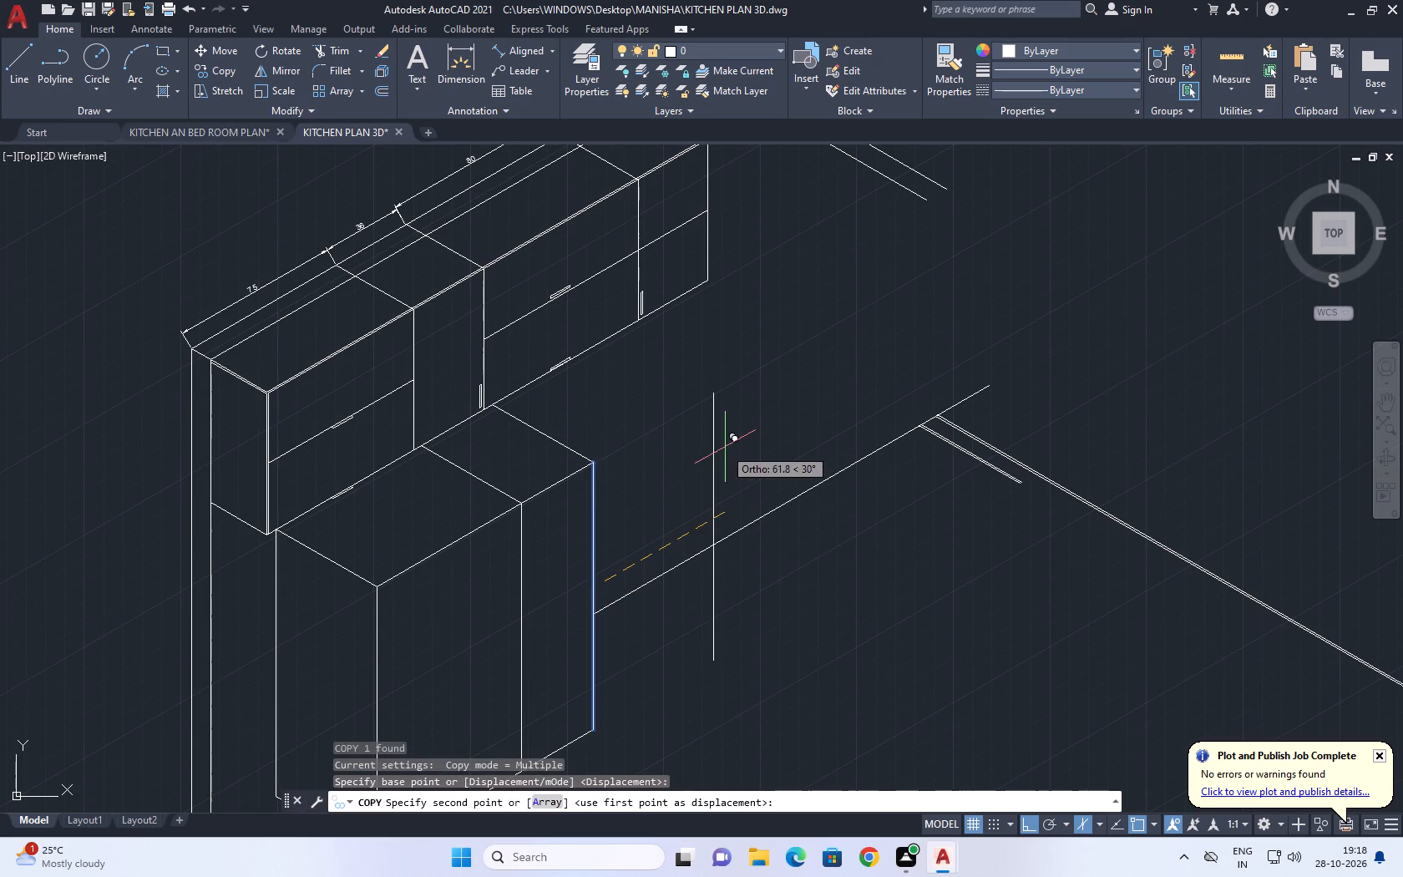
pyautogui.moveTo(724, 455); pyautogui.dragTo(649, 485, button='middle')
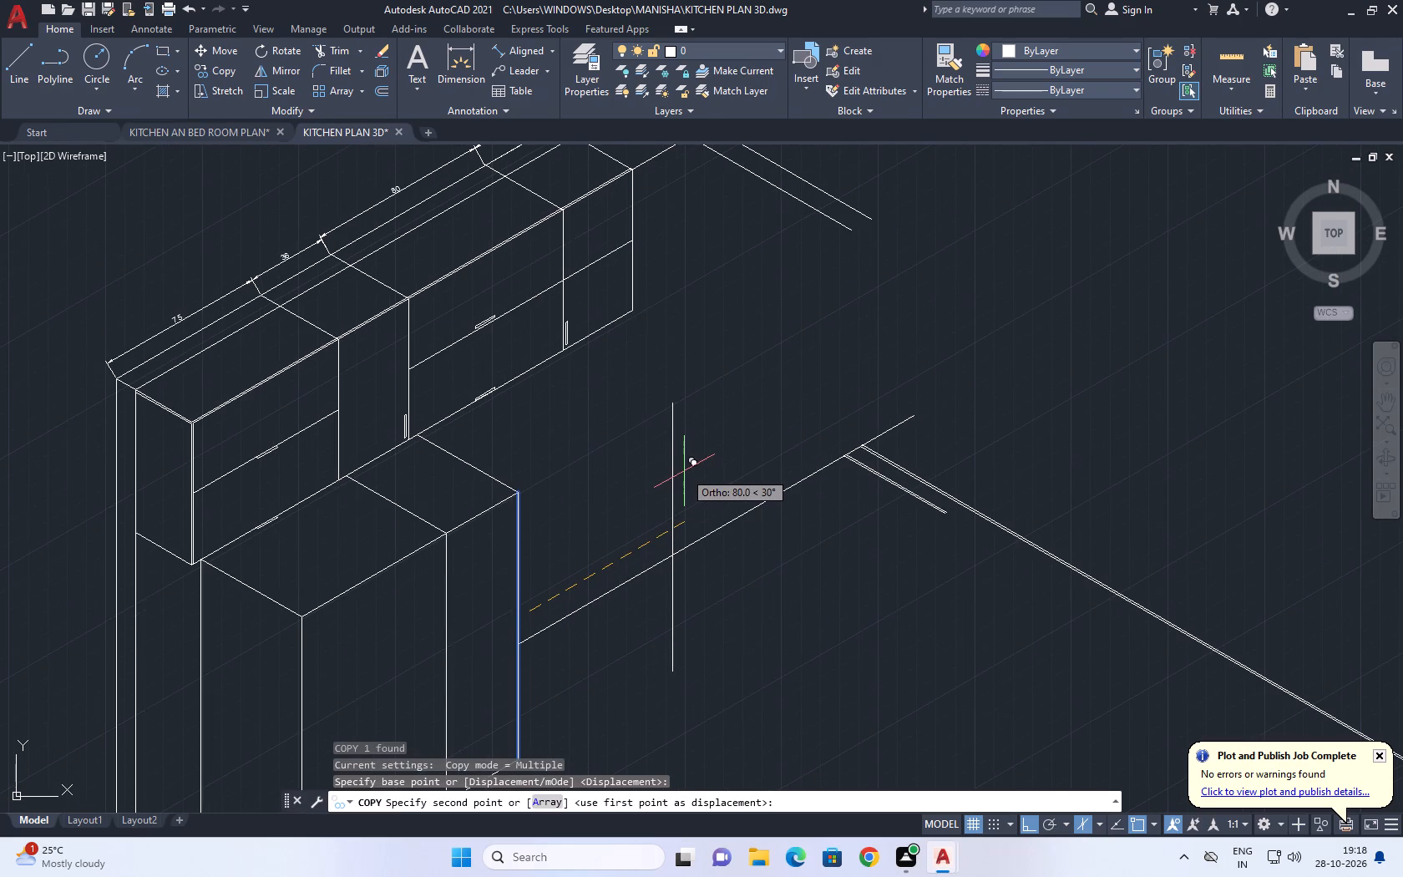
pyautogui.write('10')
pyautogui.write('2')
pyautogui.press('space')
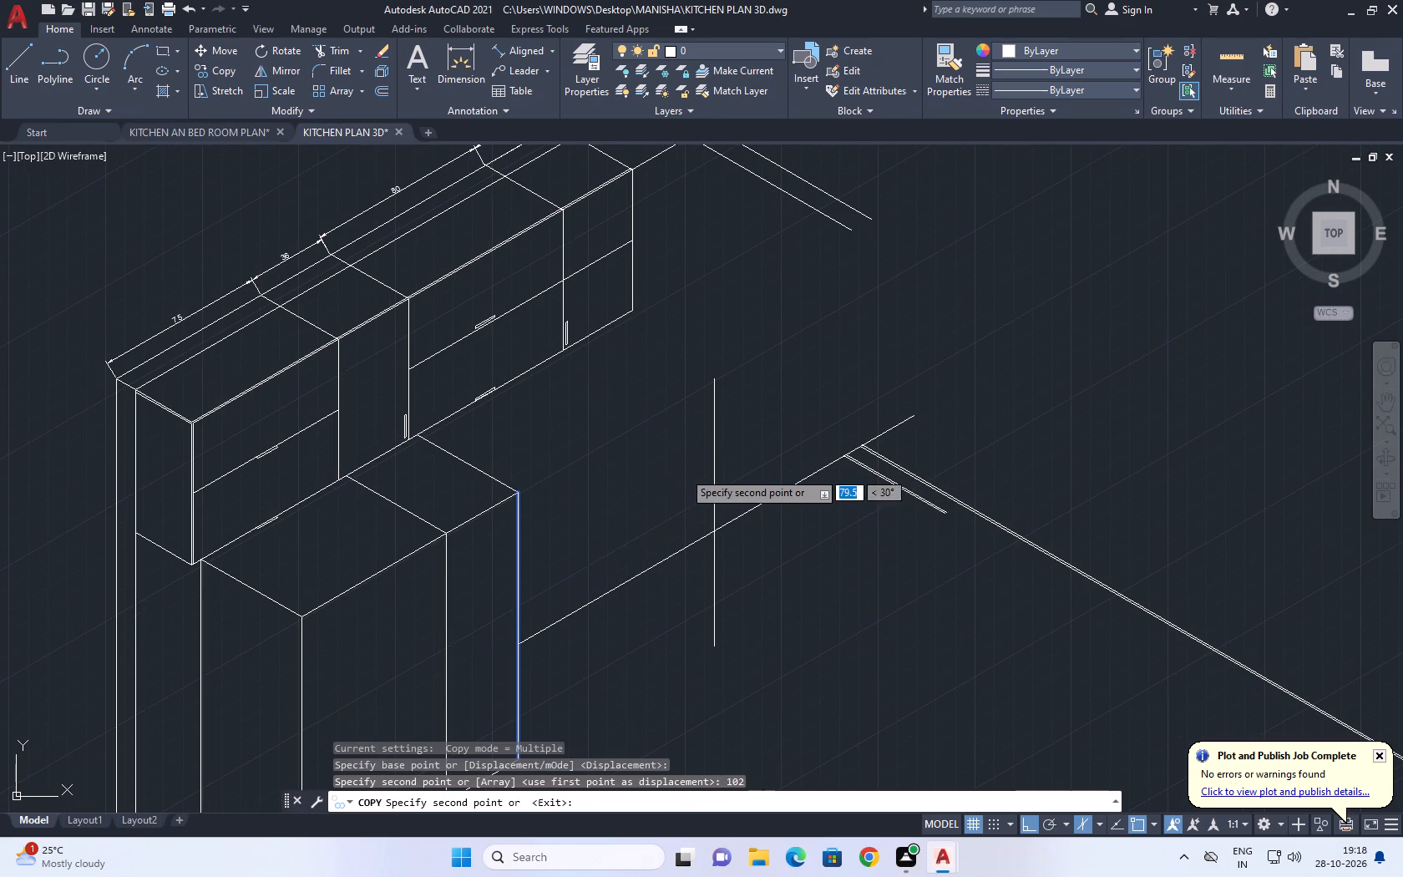
pyautogui.press('Escape')
# Draw the 102-unit bottom and top front edges joining the vertical edges of the third base unit.
pyautogui.moveTo(634, 565); pyautogui.dragTo(662, 444, button='middle')
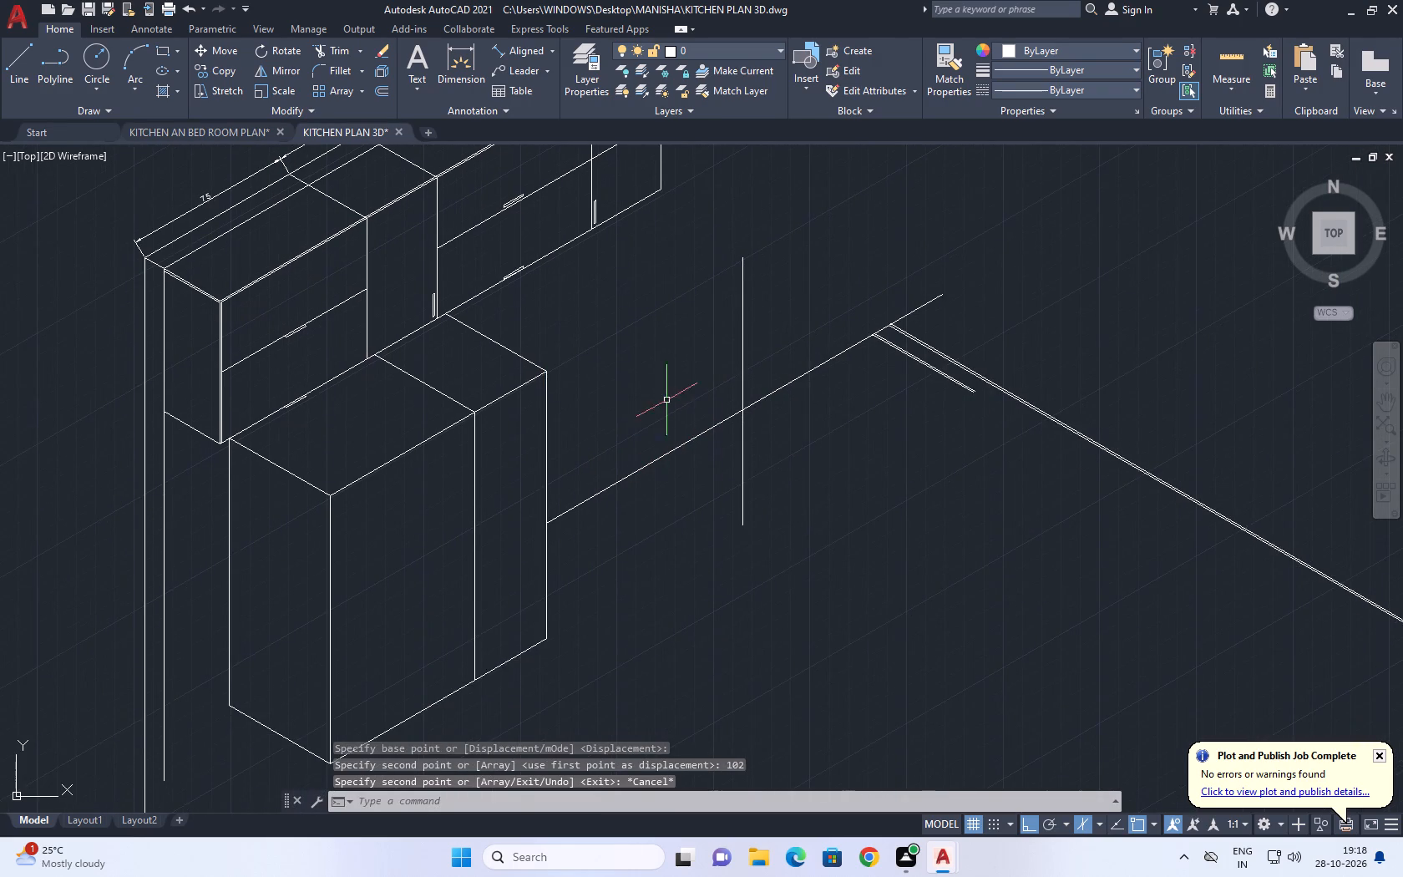
pyautogui.moveTo(756, 350); pyautogui.dragTo(753, 377, button='middle')
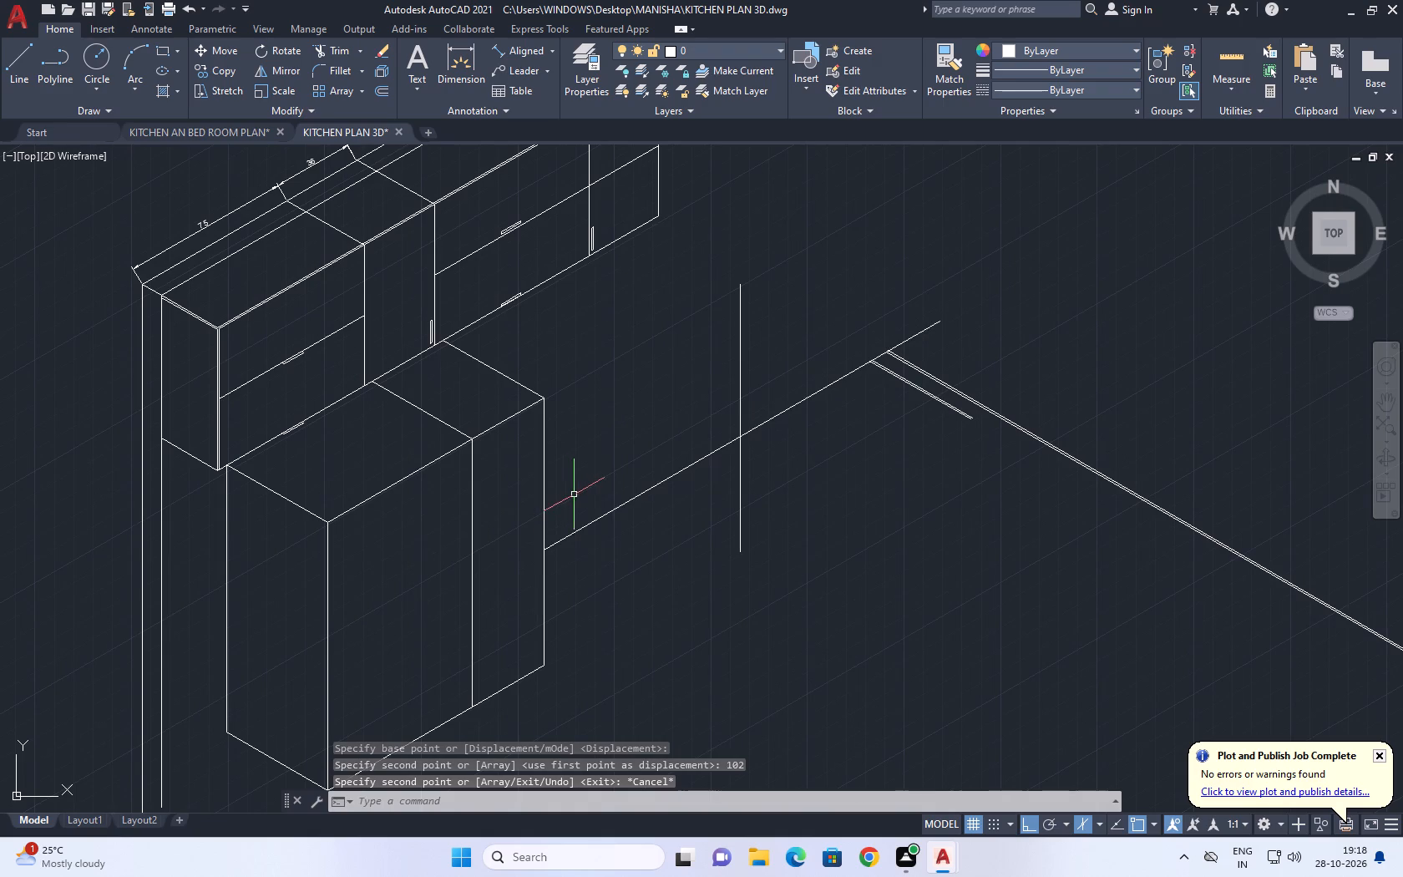
pyautogui.write('L')
pyautogui.press('space')
pyautogui.moveTo(544, 667); pyautogui.dragTo(551, 657)
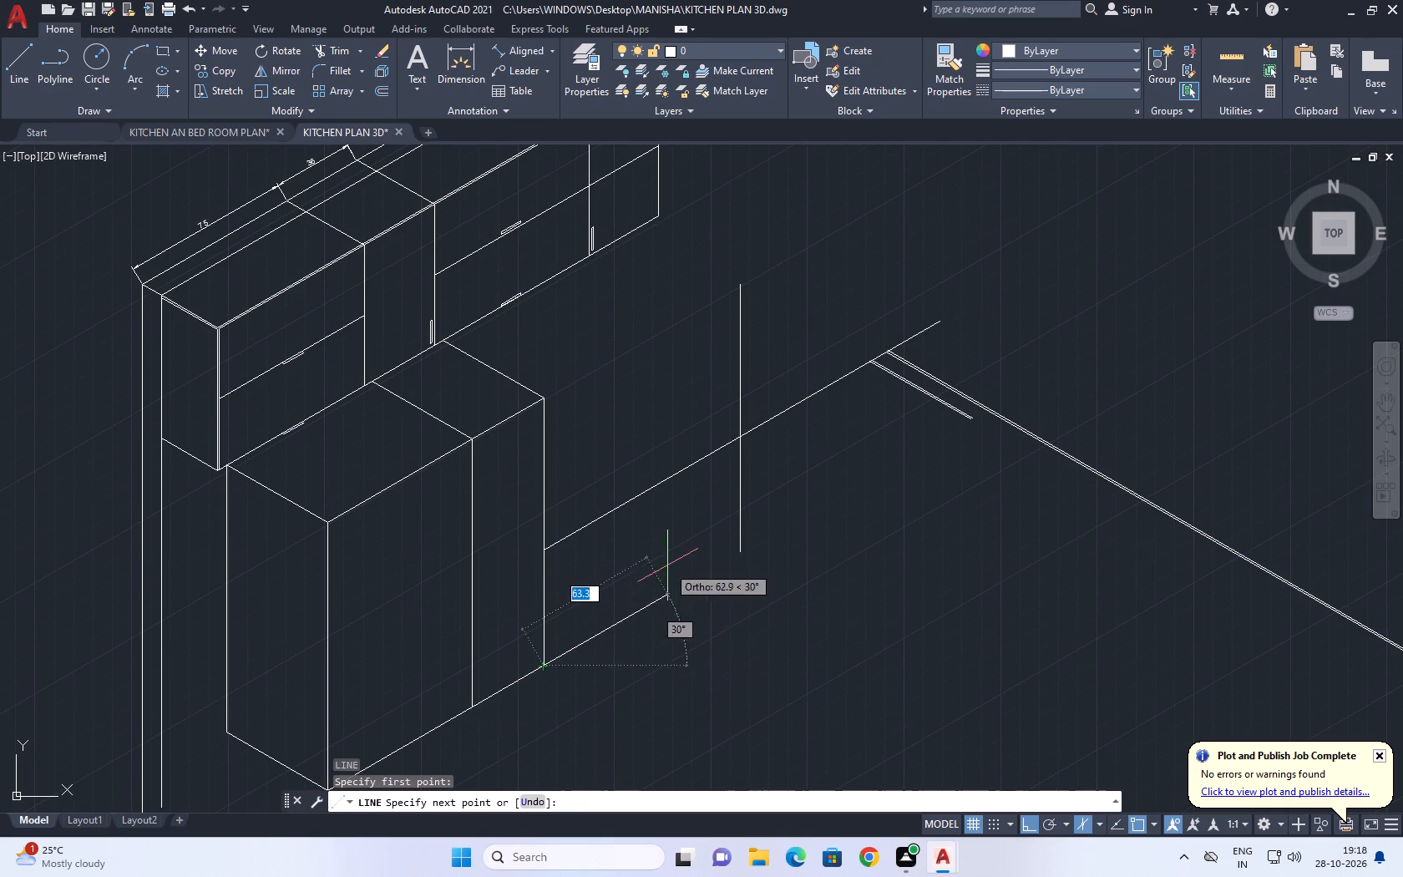
pyautogui.click(738, 550)
pyautogui.press('space')
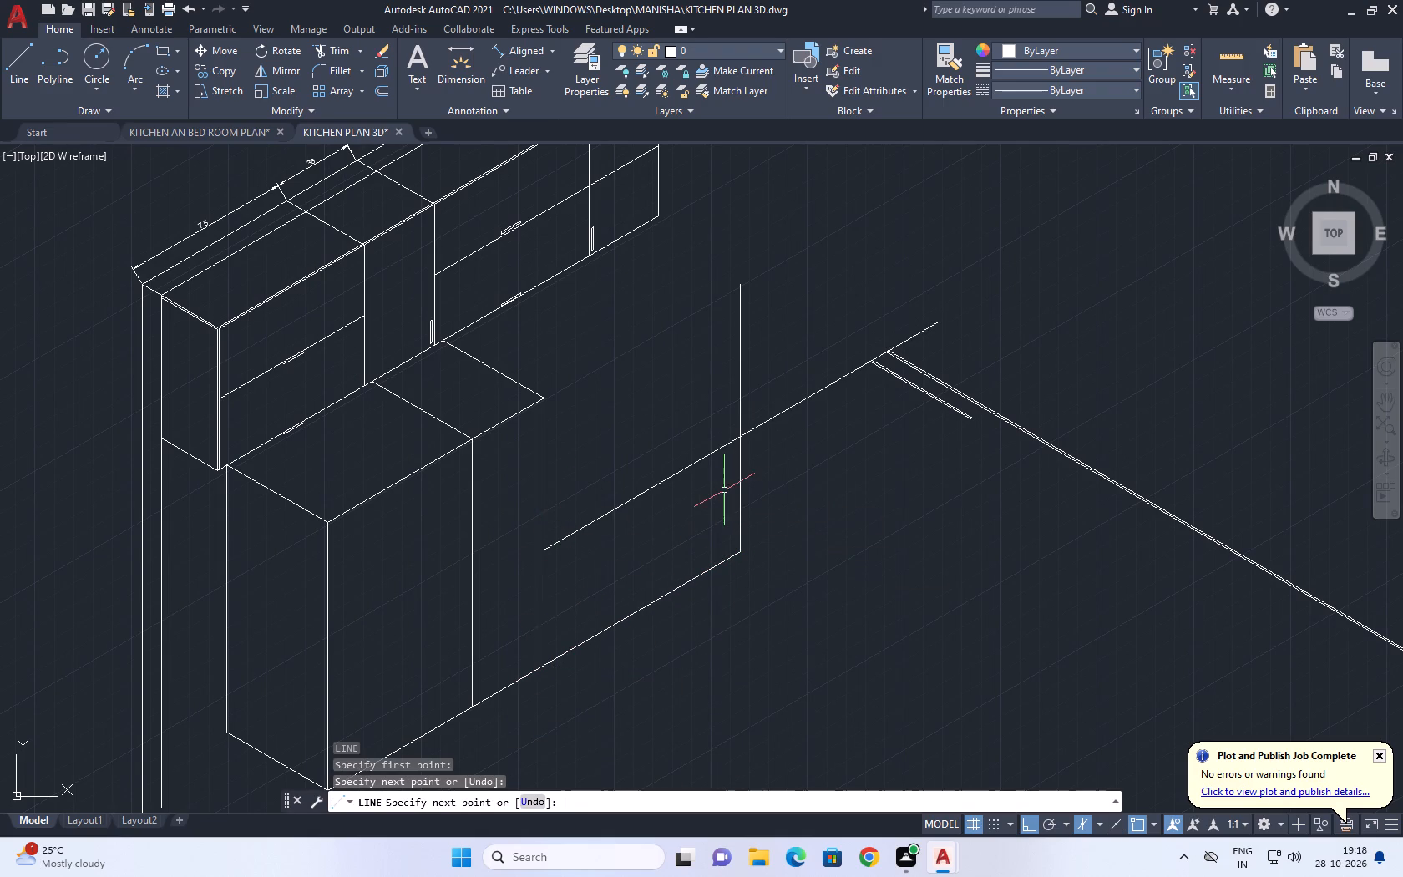
pyautogui.middleClick(692, 484)
pyautogui.write('L')
pyautogui.press('space')
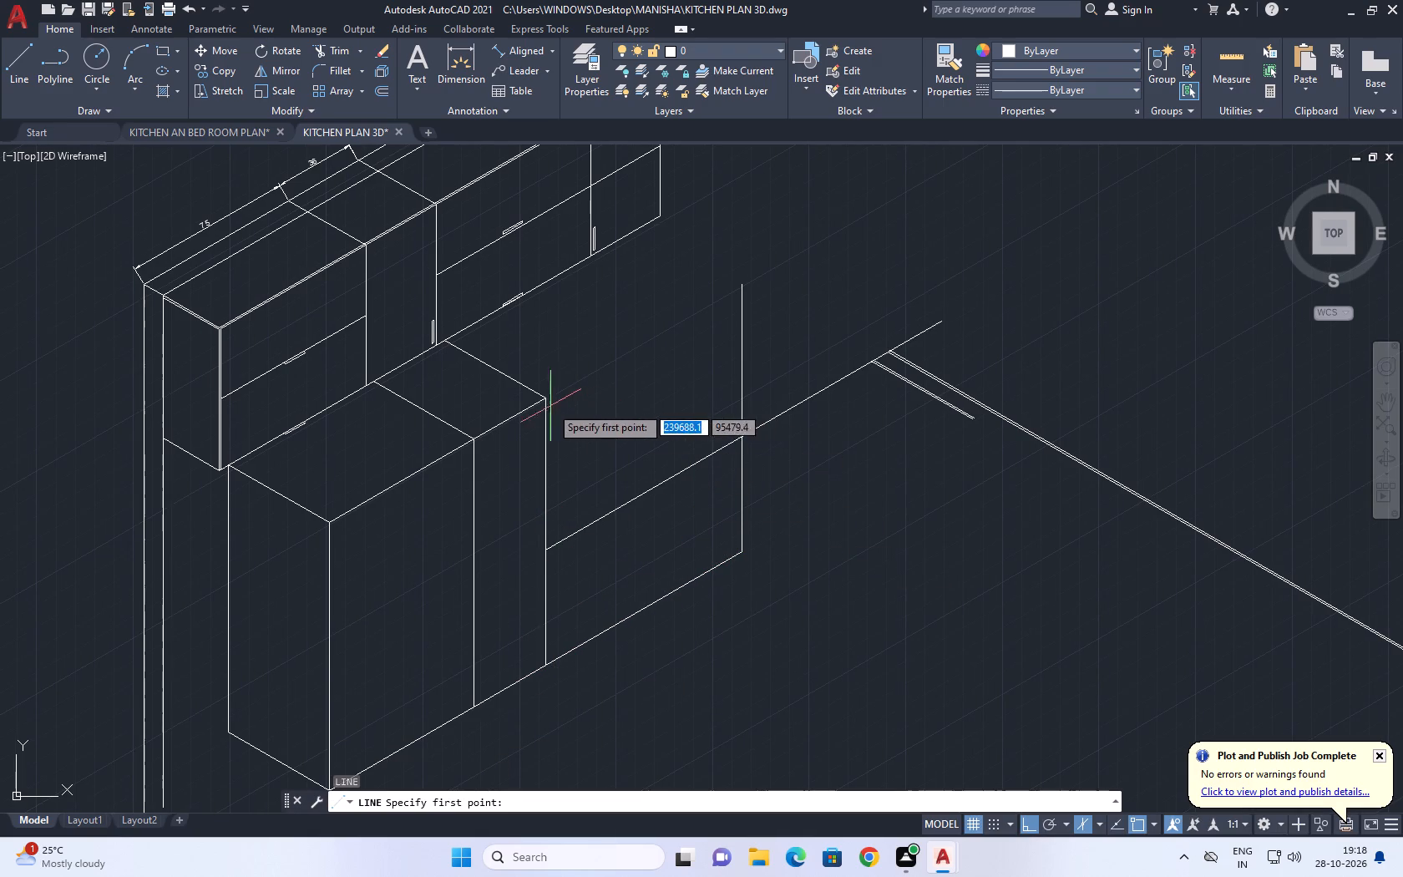
pyautogui.click(550, 400)
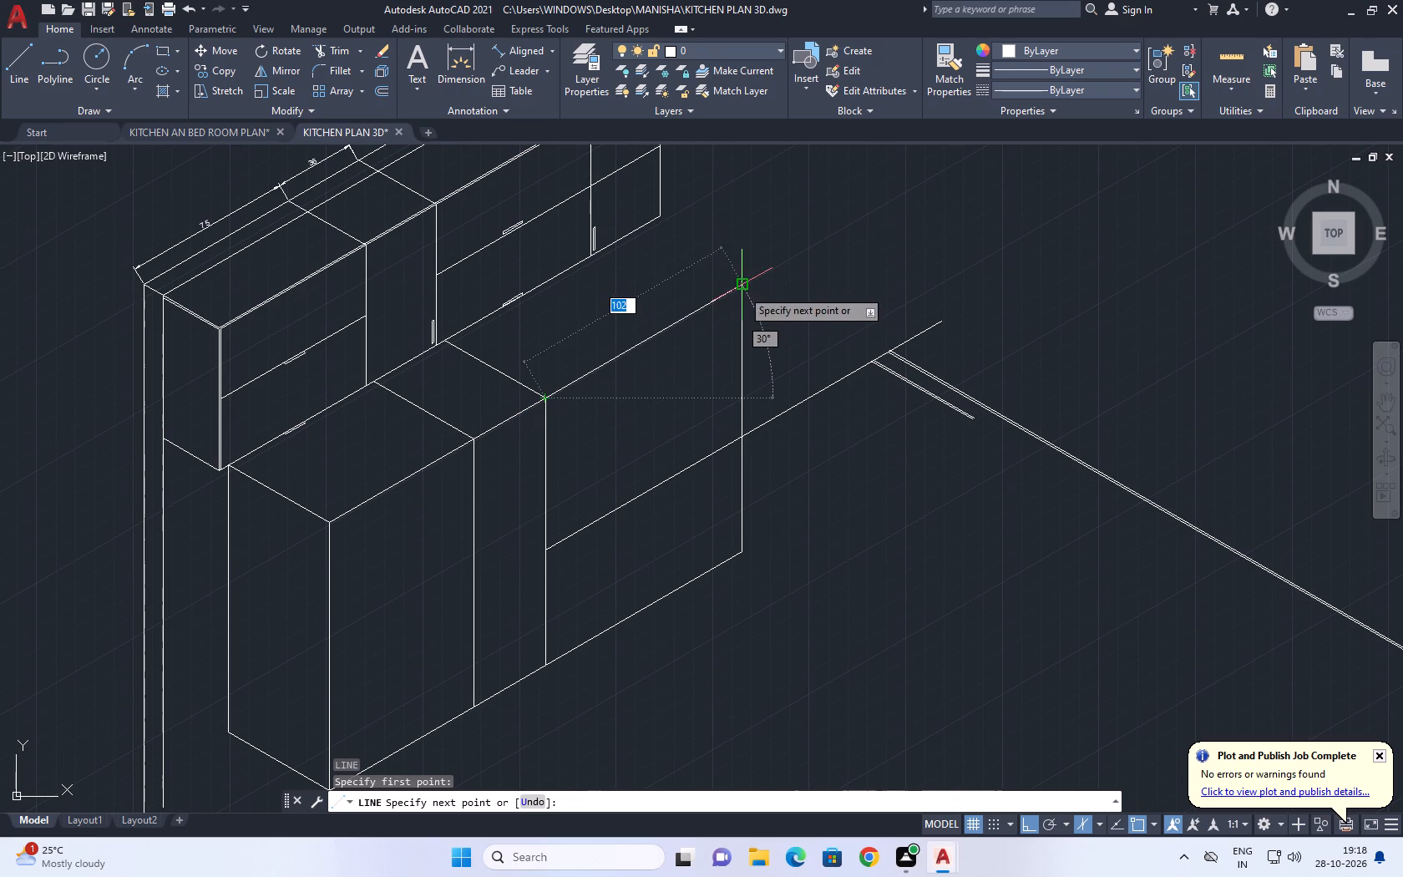
pyautogui.click(740, 289)
pyautogui.press('space')
# Draw a line at 150° from the third base unit's far top corner, extending past the upper cabinet's bottom edge.
pyautogui.moveTo(646, 245); pyautogui.dragTo(722, 380, button='middle')
pyautogui.write('L')
pyautogui.press('space')
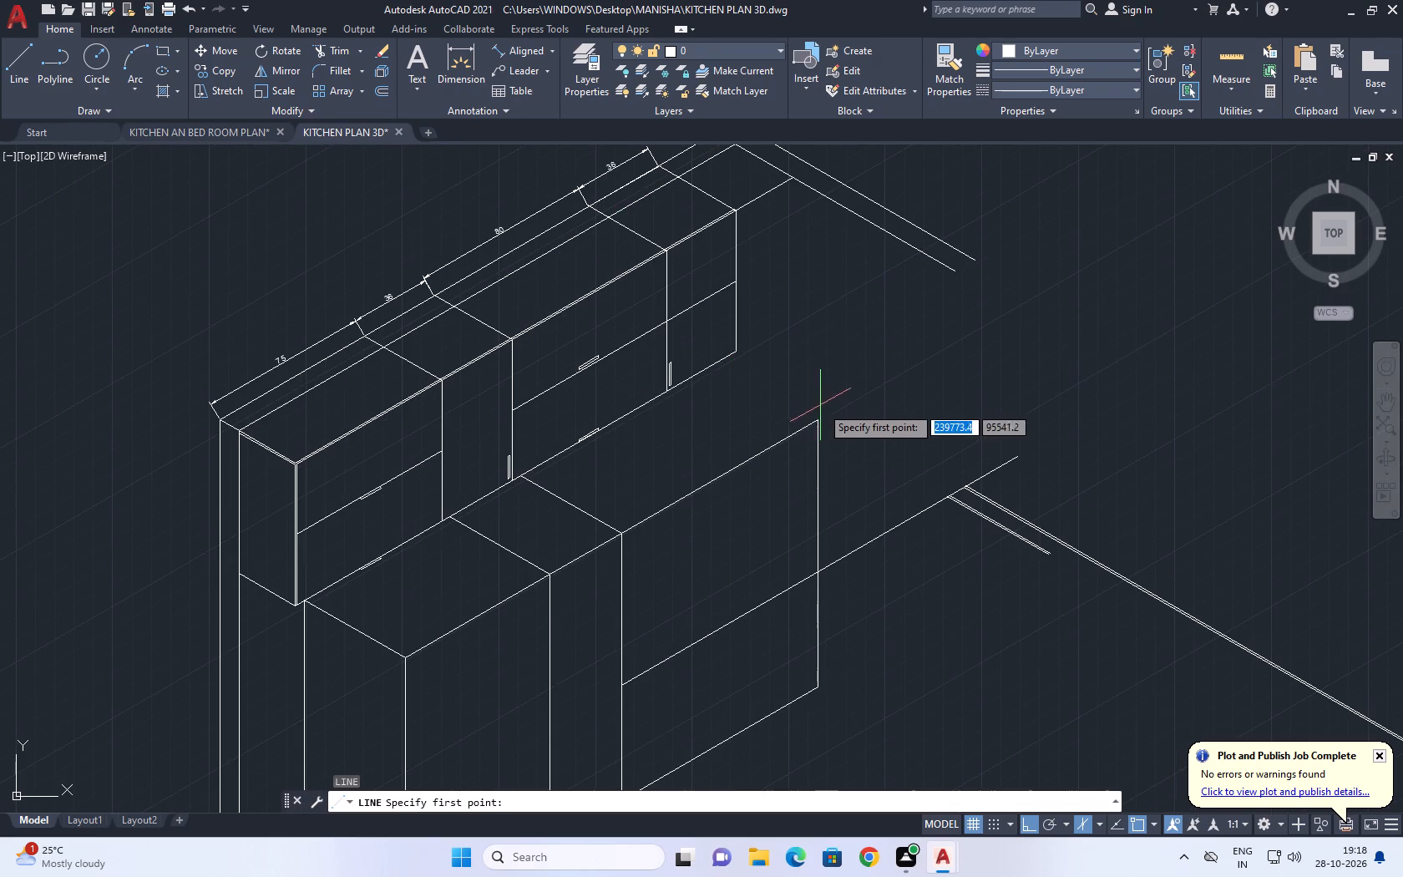
pyautogui.click(813, 422)
pyautogui.scroll(2, 691, 378)
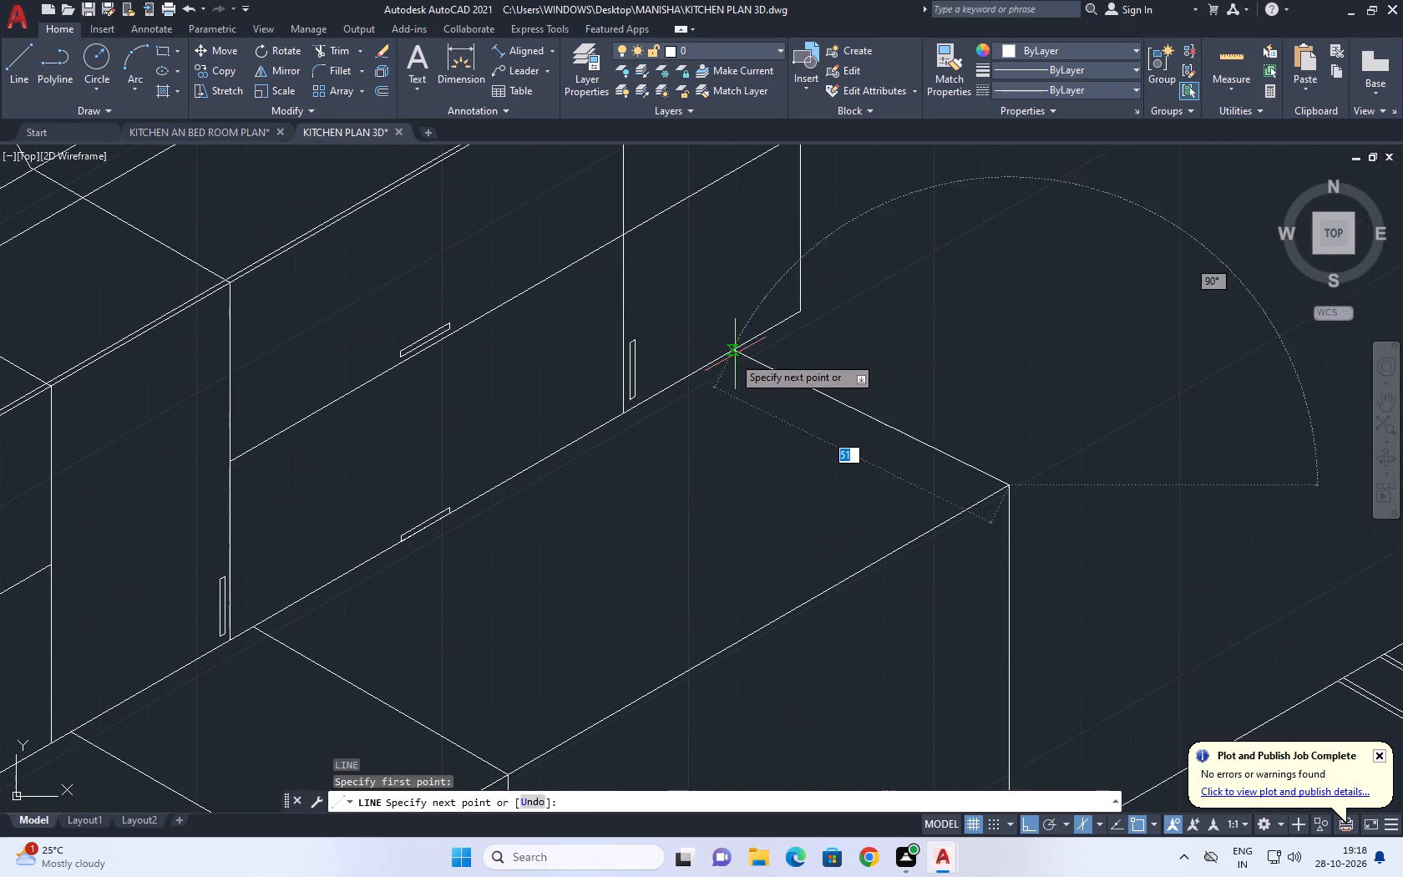
pyautogui.press('F5')
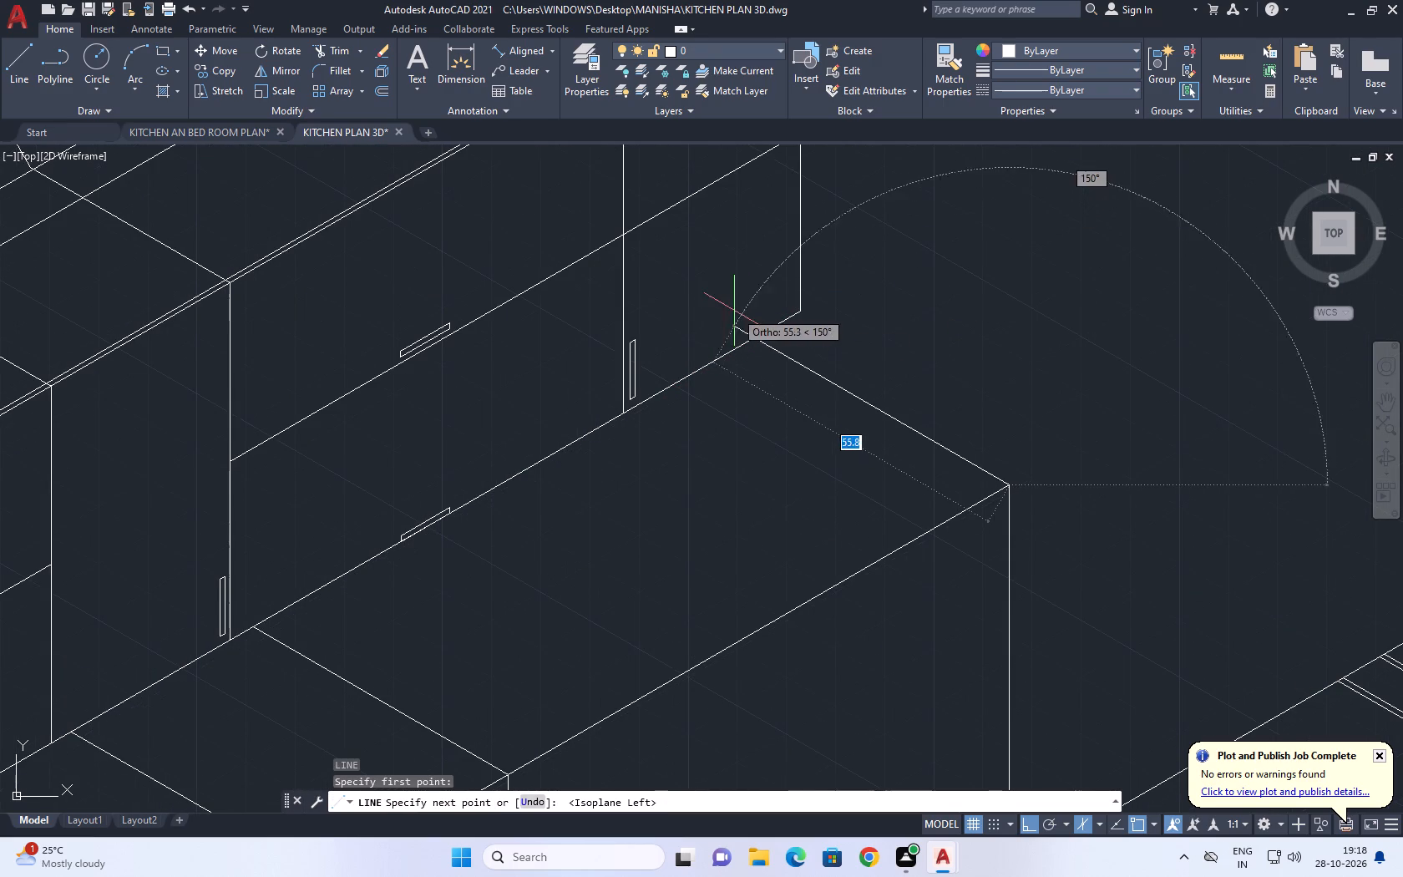
pyautogui.click(722, 311)
pyautogui.press('space')
# Trim the overshooting end of the 150° top edge at the upper cabinet's bottom line.
pyautogui.moveTo(811, 365); pyautogui.dragTo(766, 365, button='middle')
pyautogui.press('t')
pyautogui.press('r')
pyautogui.press('space')
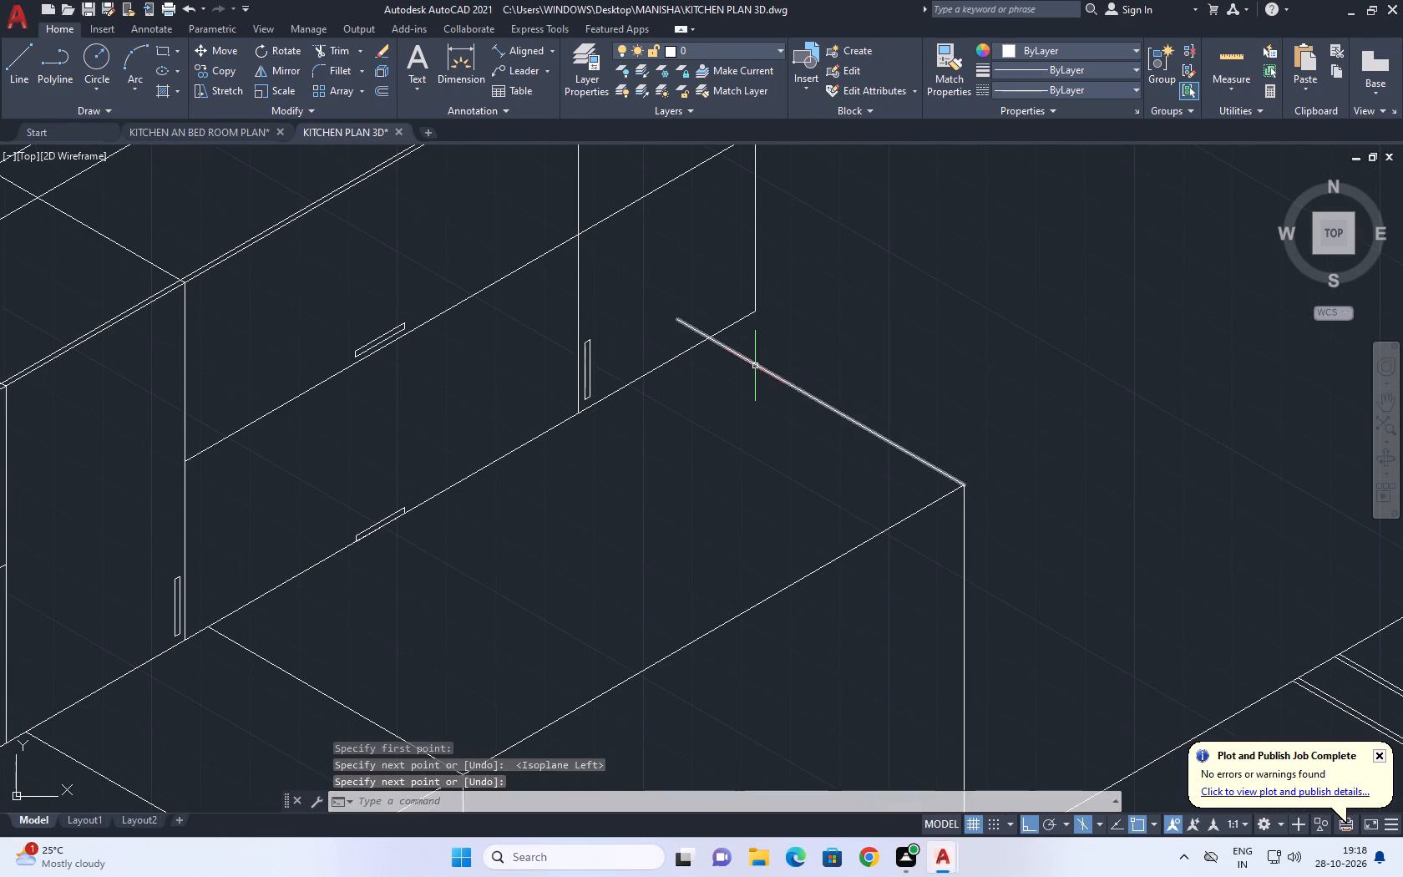
pyautogui.click(703, 328)
pyautogui.click(685, 332)
pyautogui.scroll(-5, 771, 294)
pyautogui.press('space')
pyautogui.moveTo(799, 332); pyautogui.dragTo(784, 379, button='middle')
pyautogui.scroll(1, 780, 369)
pyautogui.click(757, 353)
pyautogui.moveTo(755, 358); pyautogui.dragTo(763, 453, button='middle')
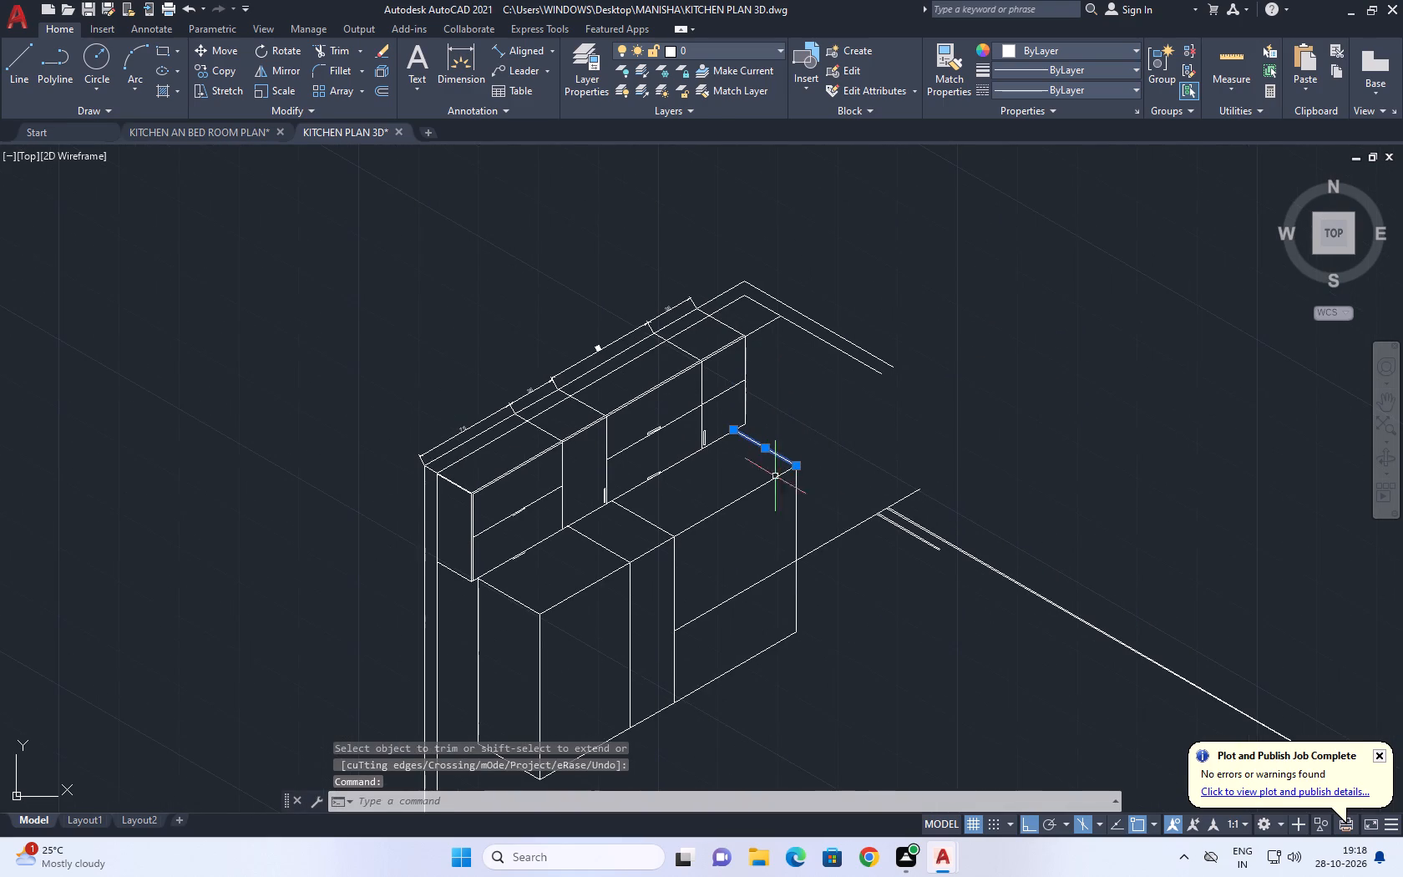
pyautogui.press('Escape')
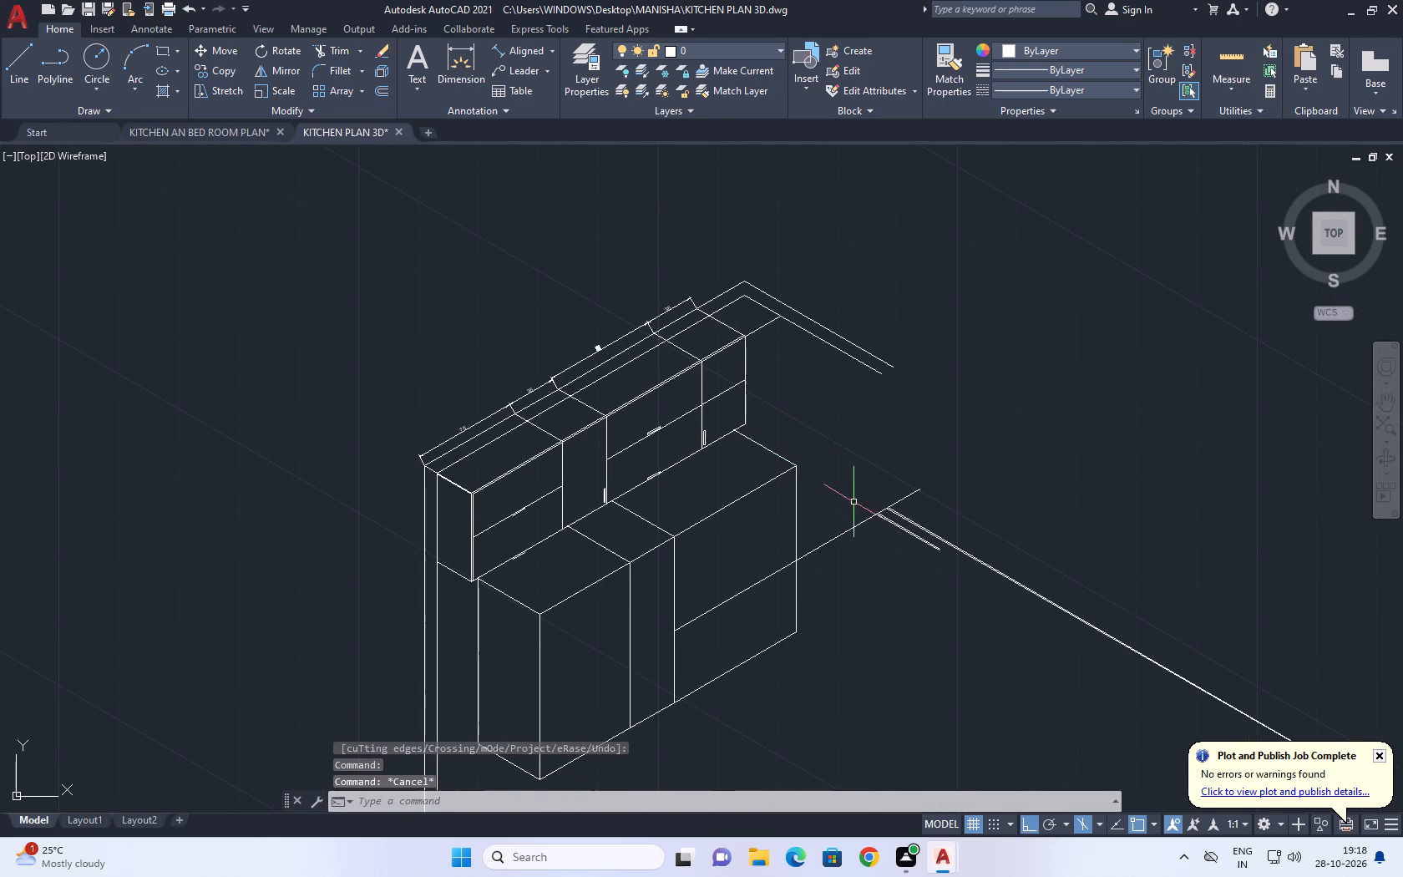
# Erase the remaining long 30° base line crossing the third base unit's front.
pyautogui.moveTo(853, 508); pyautogui.dragTo(795, 356, button='middle')
pyautogui.scroll(1, 795, 354)
pyautogui.moveTo(788, 463); pyautogui.dragTo(780, 452)
pyautogui.click(749, 386)
pyautogui.moveTo(767, 387); pyautogui.dragTo(735, 387, button='middle')
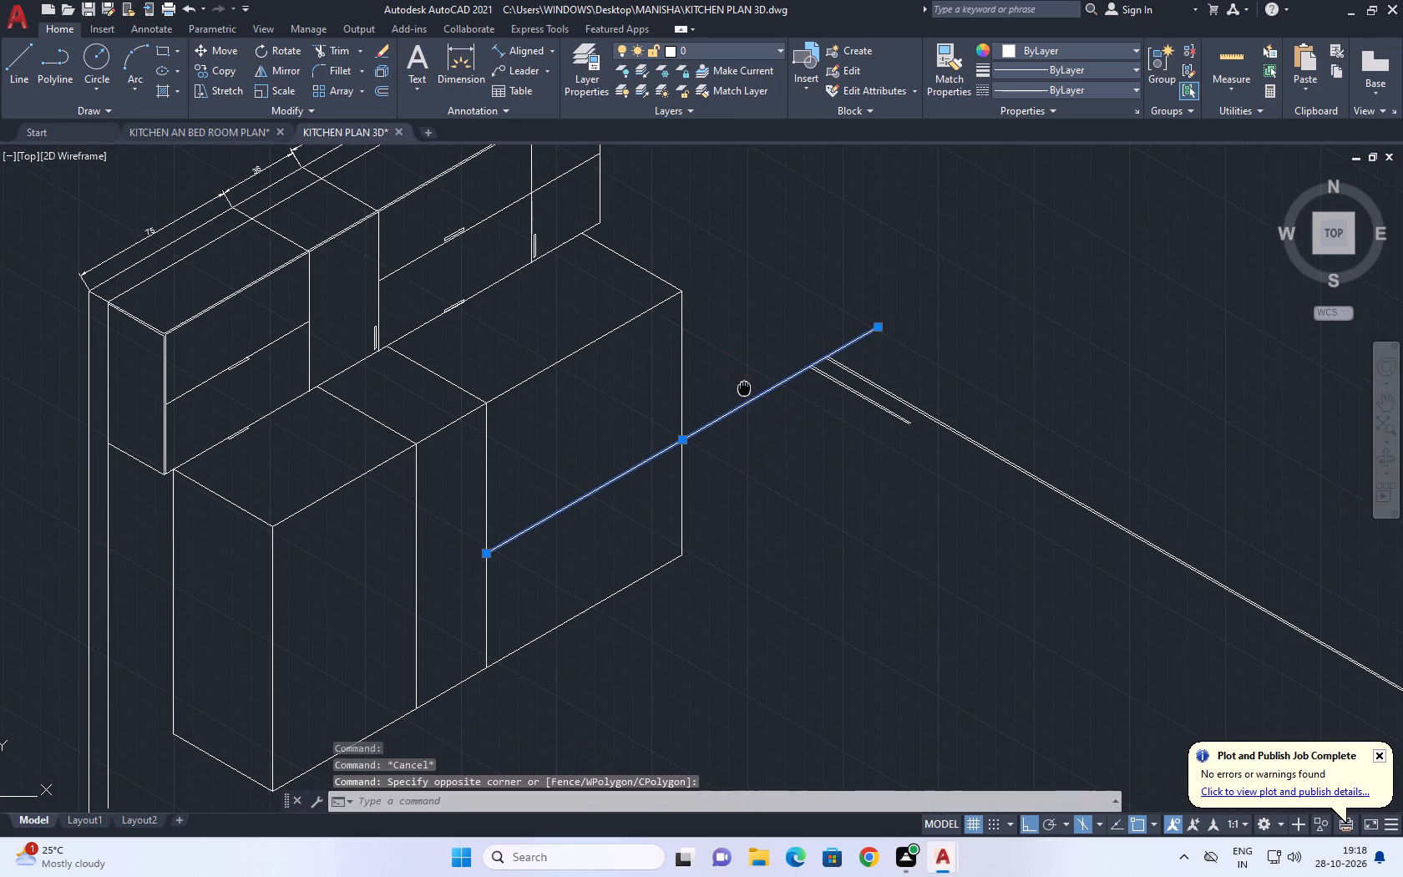
pyautogui.moveTo(735, 387); pyautogui.dragTo(709, 378, button='middle')
pyautogui.press('Delete')
# Erase the short and long 330° line pairs beyond the base units.
pyautogui.moveTo(805, 399); pyautogui.dragTo(793, 327, button='middle')
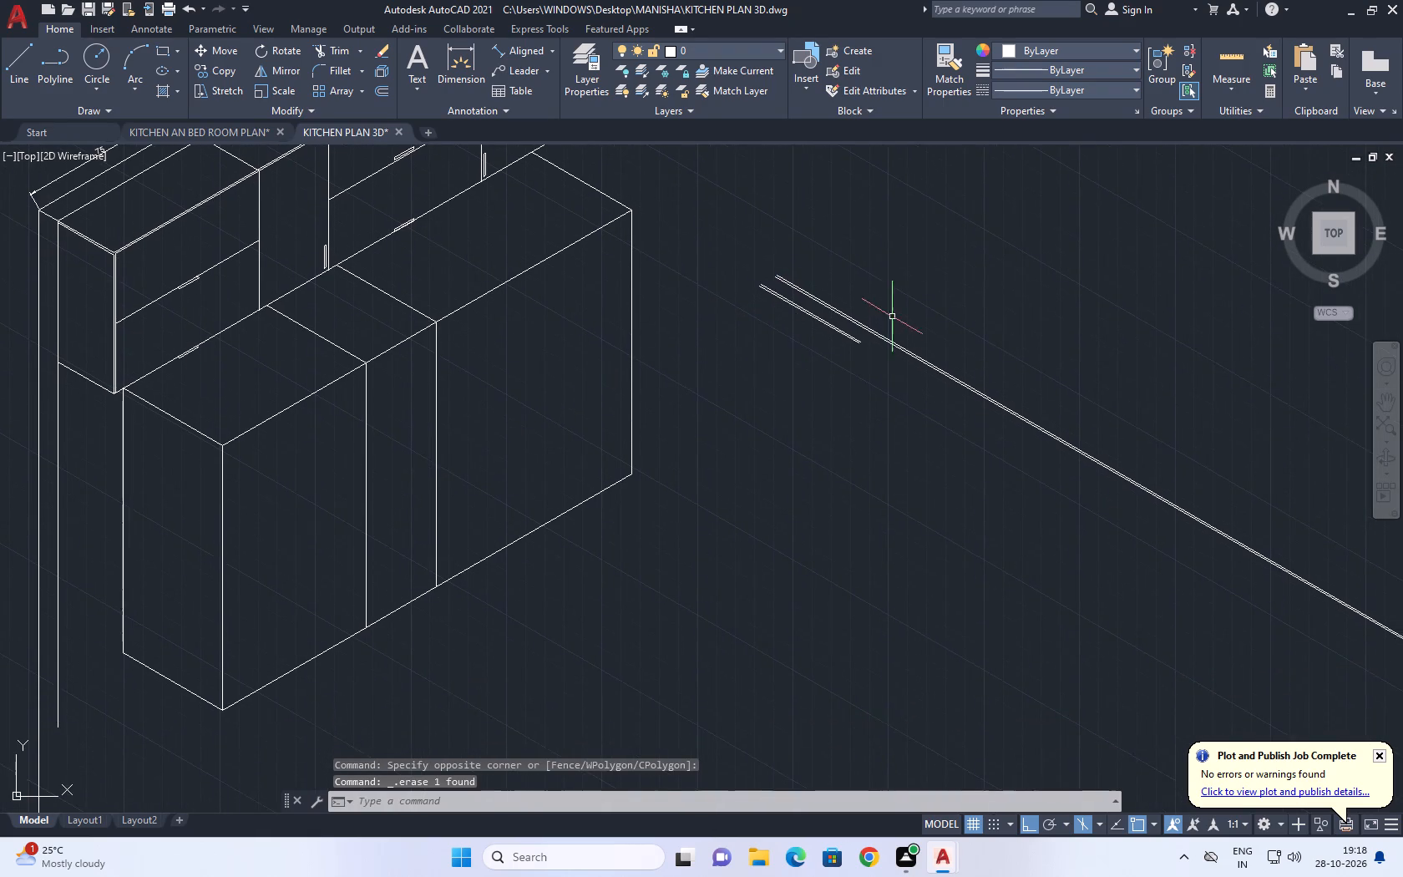
pyautogui.moveTo(873, 309); pyautogui.dragTo(861, 388, button='middle')
pyautogui.moveTo(796, 452); pyautogui.dragTo(859, 396, button='middle')
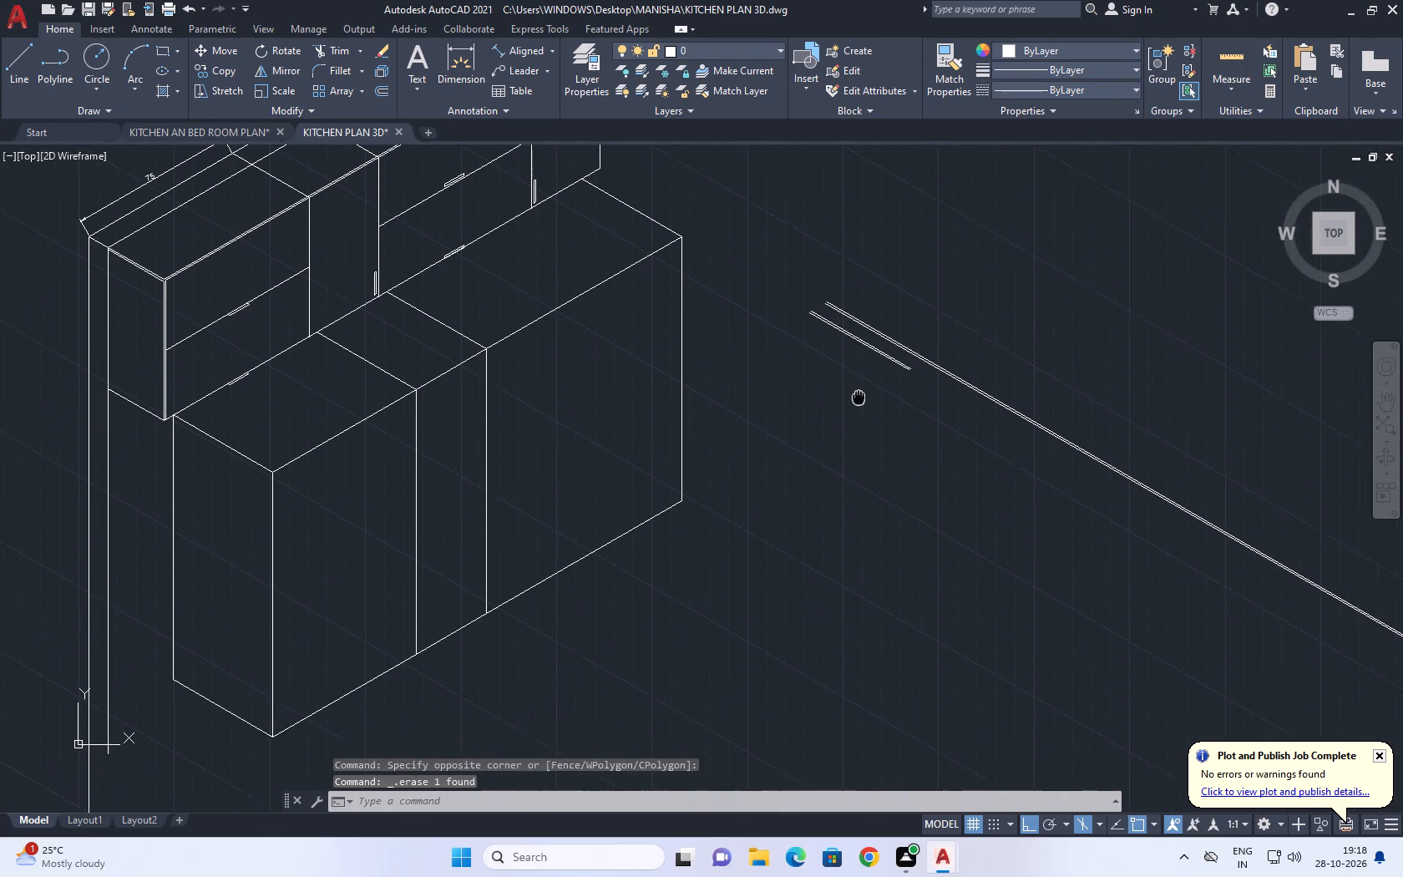
pyautogui.moveTo(859, 396); pyautogui.dragTo(862, 362, button='middle')
pyautogui.scroll(-1, 851, 394)
pyautogui.click(916, 307)
pyautogui.click(838, 366)
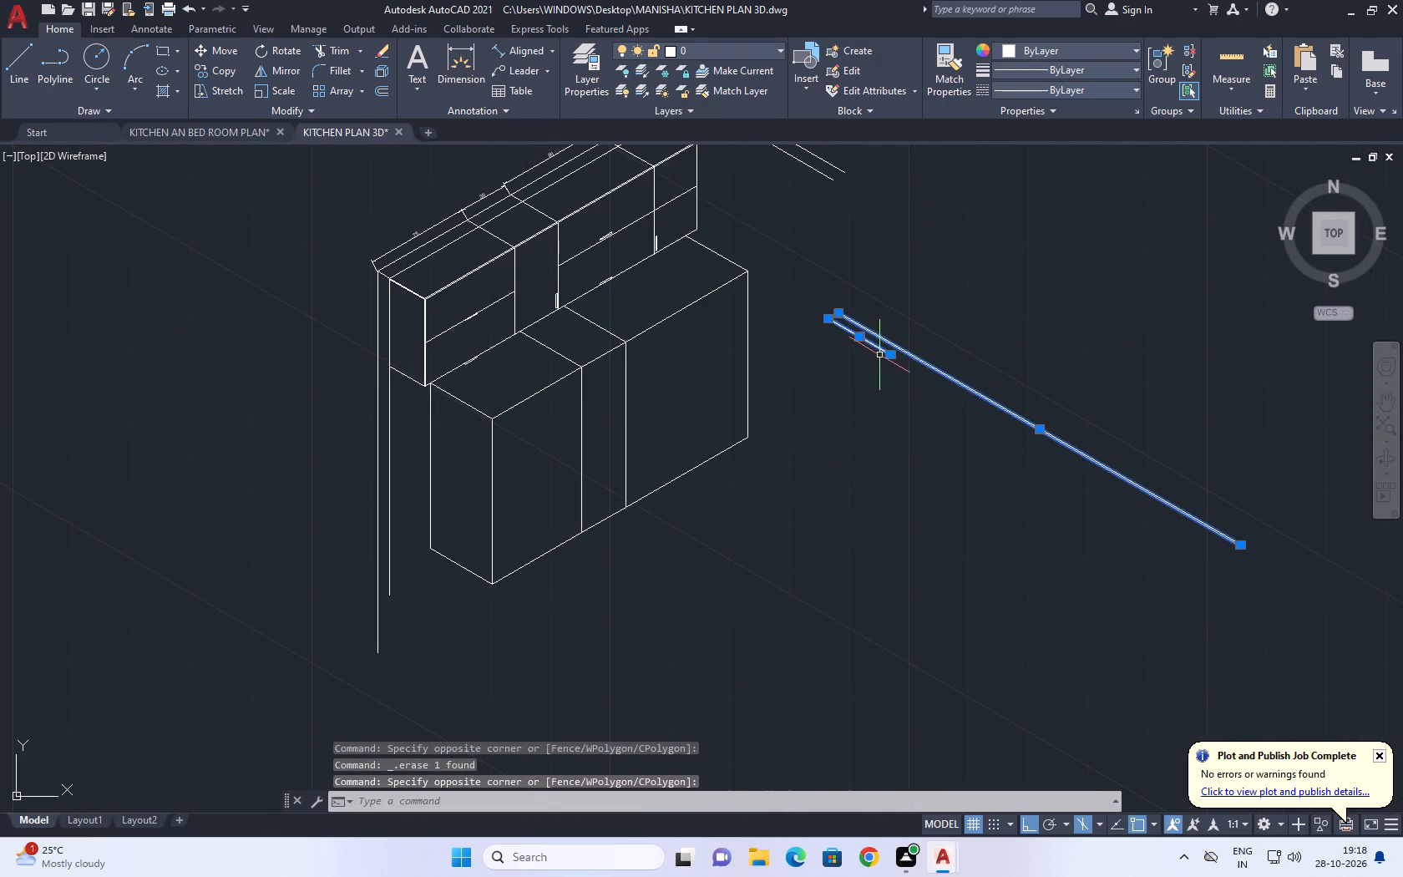
pyautogui.press('Delete')
pyautogui.moveTo(737, 489); pyautogui.dragTo(754, 469, button='middle')
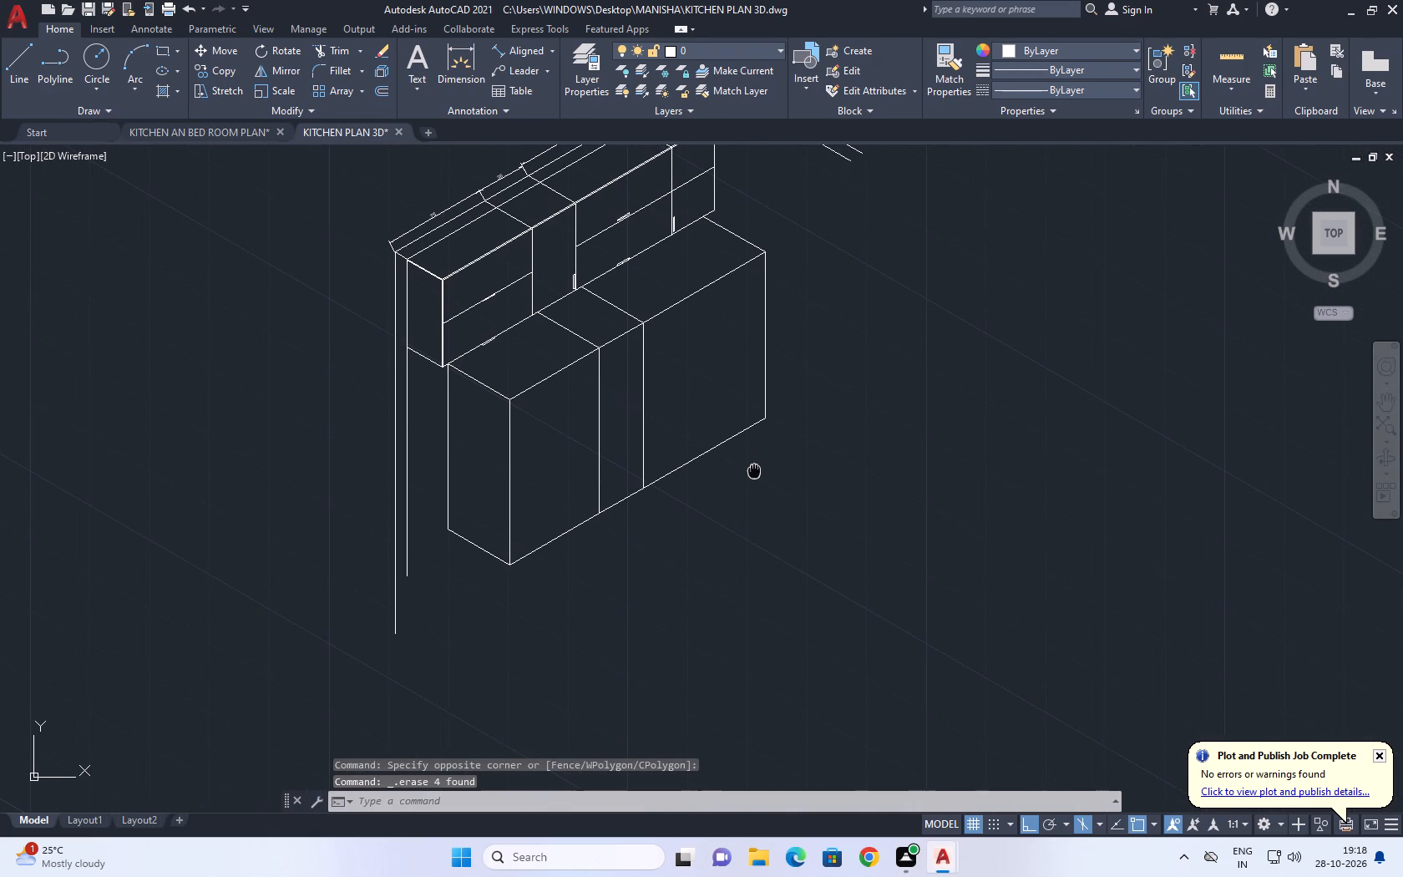
# Draw a 40.51-unit line at 330° from the third base unit's far bottom corner.
pyautogui.moveTo(754, 469); pyautogui.dragTo(801, 394, button='middle')
pyautogui.scroll(-1, 801, 394)
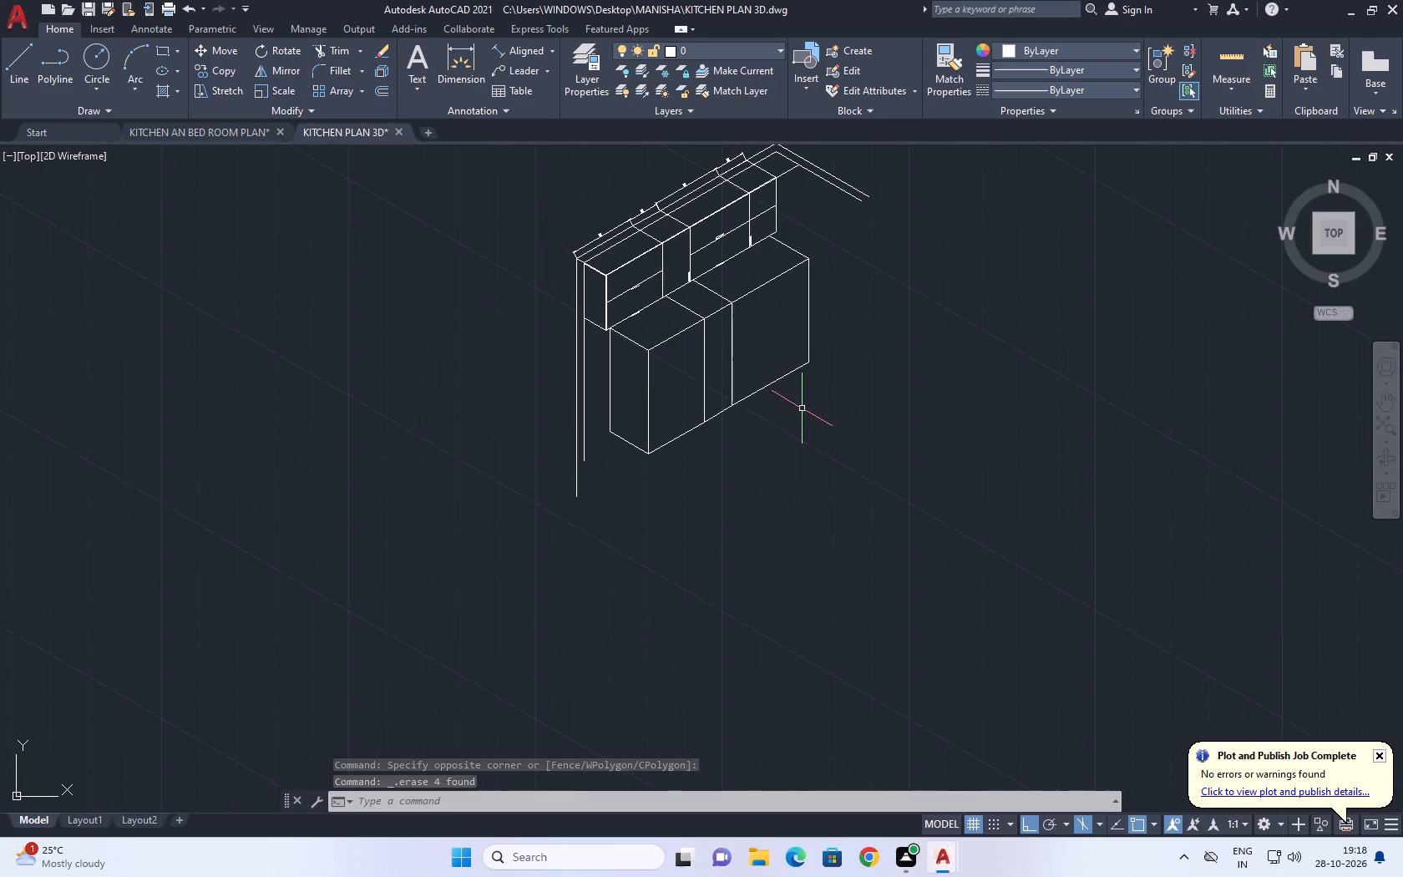
pyautogui.moveTo(814, 379); pyautogui.dragTo(817, 398, button='middle')
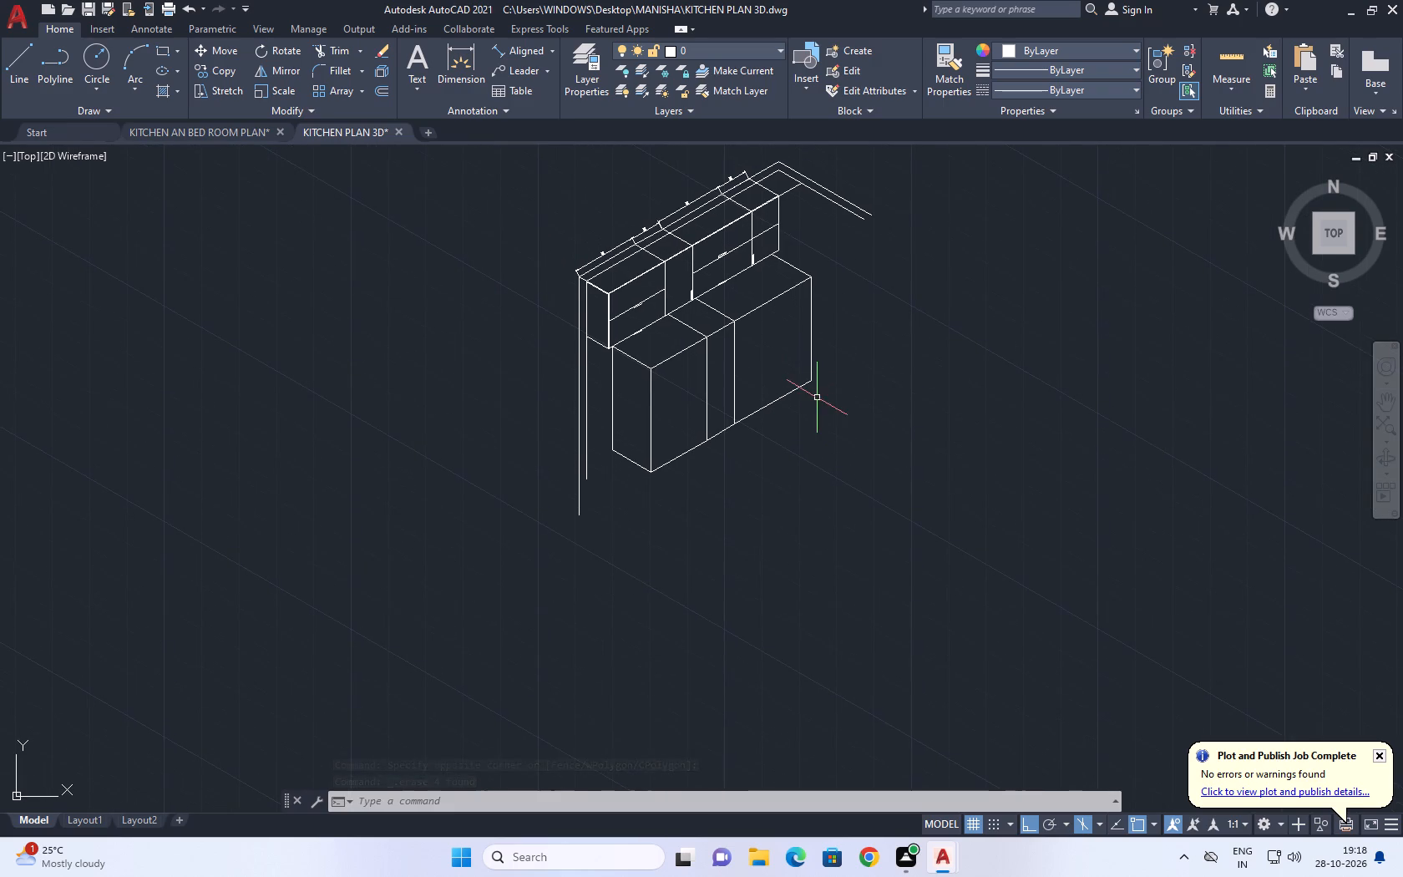
pyautogui.press('l')
pyautogui.press('space')
pyautogui.moveTo(840, 423); pyautogui.dragTo(729, 304, button='middle')
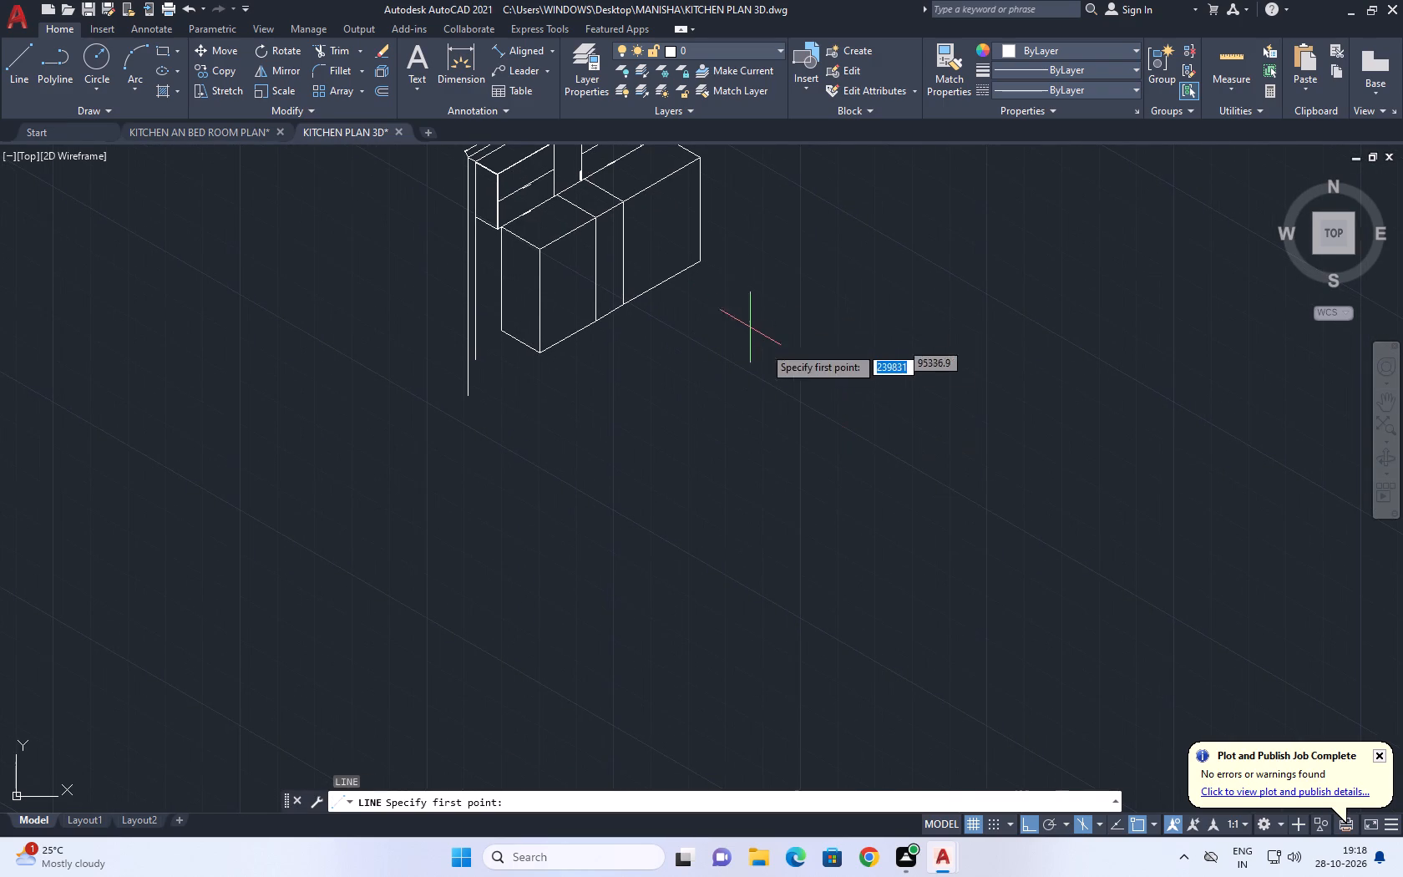
pyautogui.scroll(1, 713, 263)
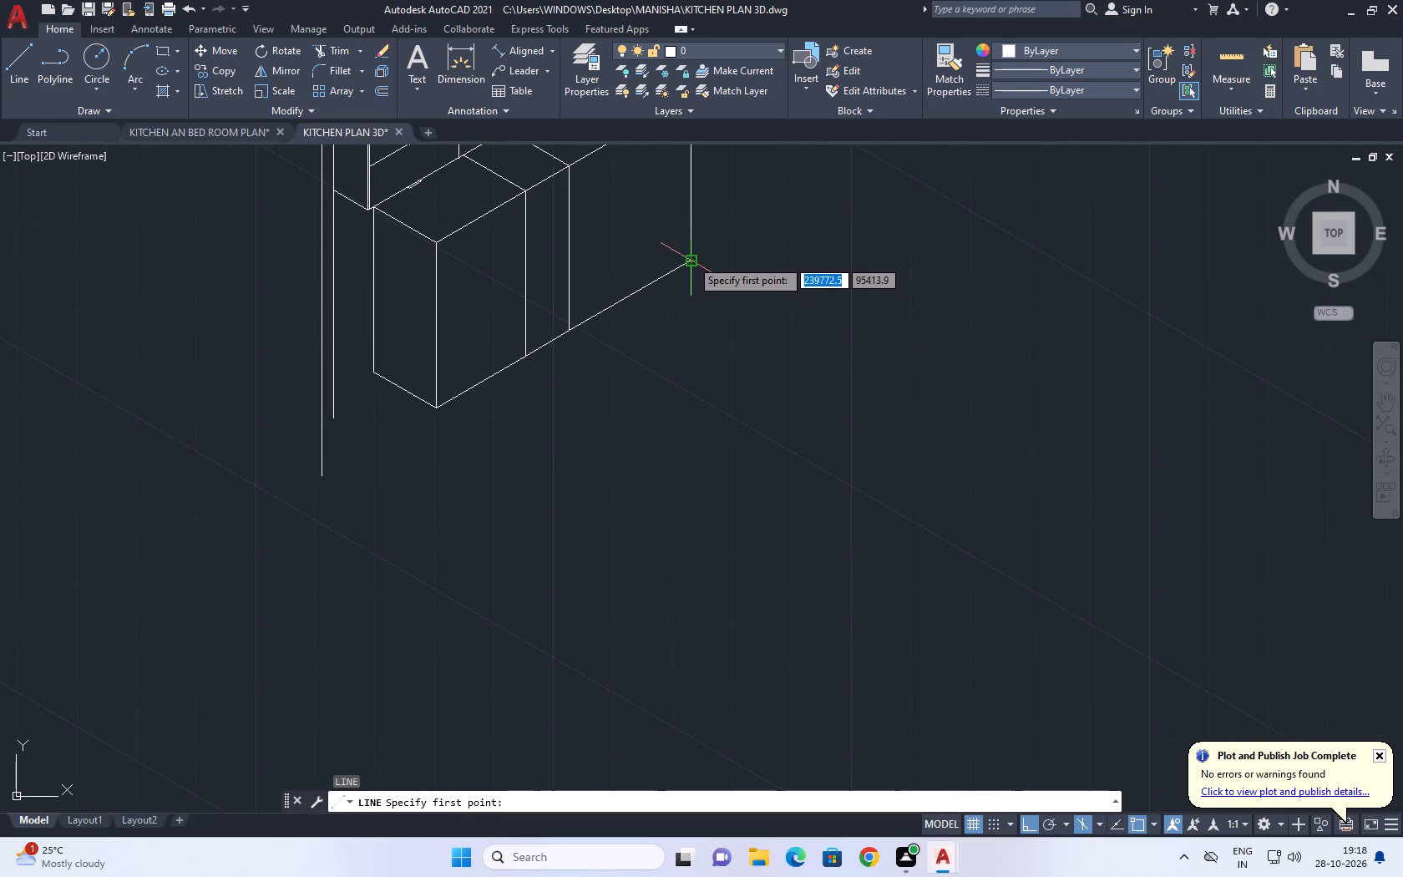
pyautogui.click(695, 263)
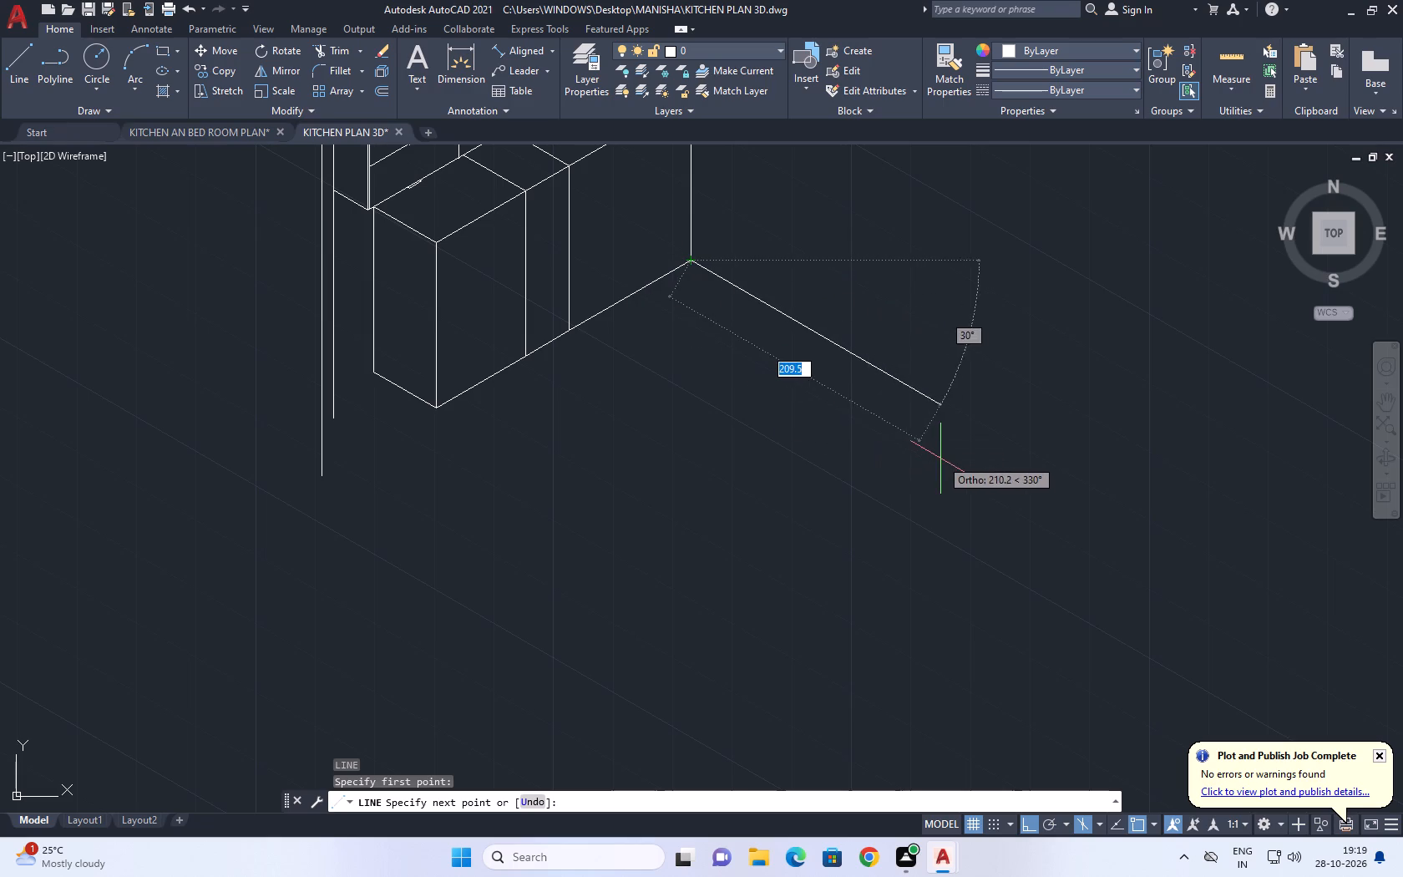
pyautogui.moveTo(933, 457); pyautogui.dragTo(752, 408, button='middle')
pyautogui.write('40')
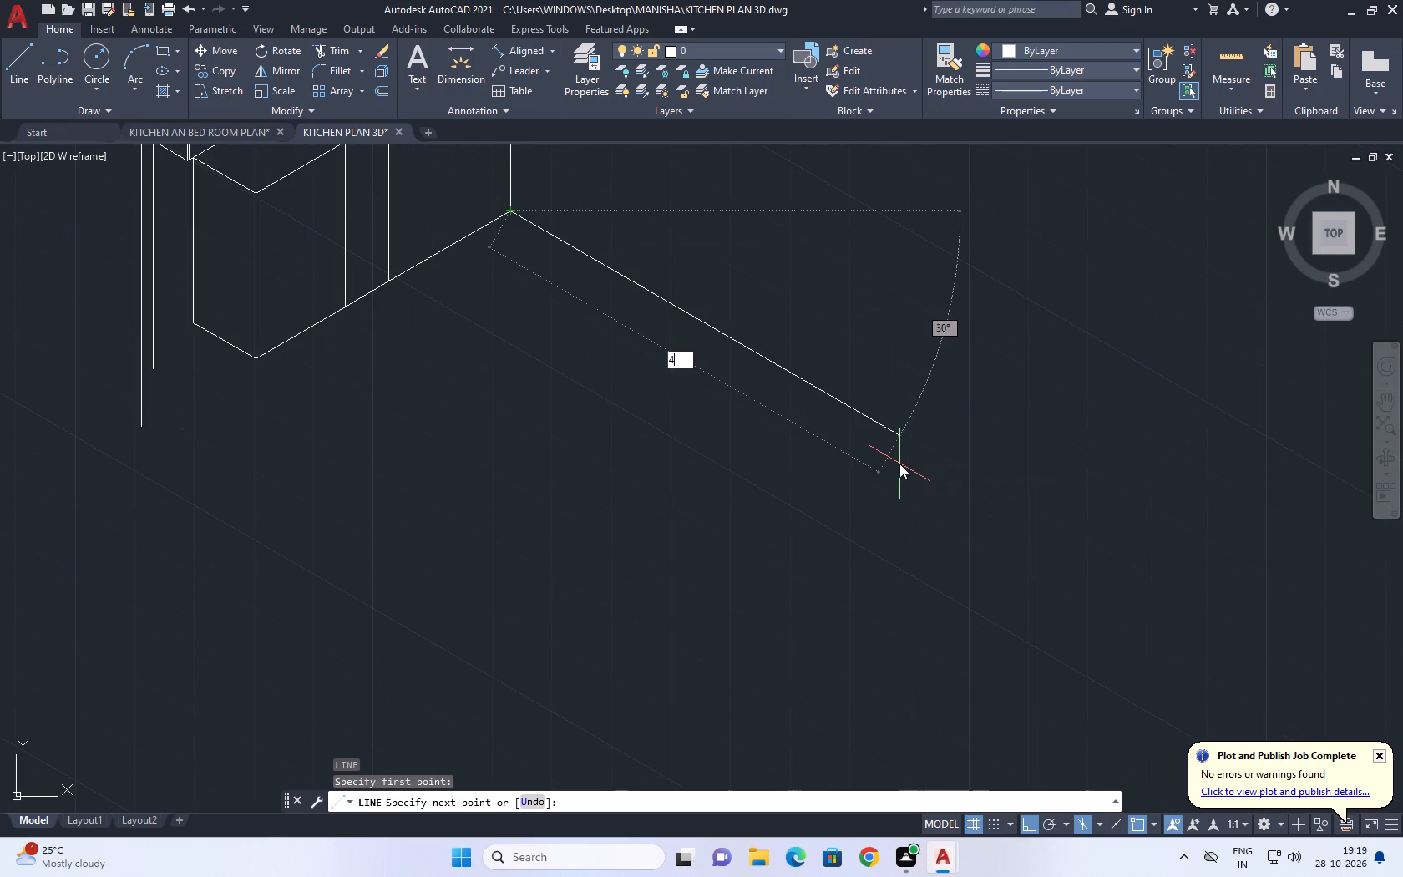
pyautogui.press('.')
pyautogui.press('5')
pyautogui.press('1')
pyautogui.press('Return')
pyautogui.press('Escape')
# Copy the short 330° line 1 unit back along the base unit's bottom edge, using the top isoplane.
pyautogui.moveTo(623, 345); pyautogui.dragTo(652, 378, button='middle')
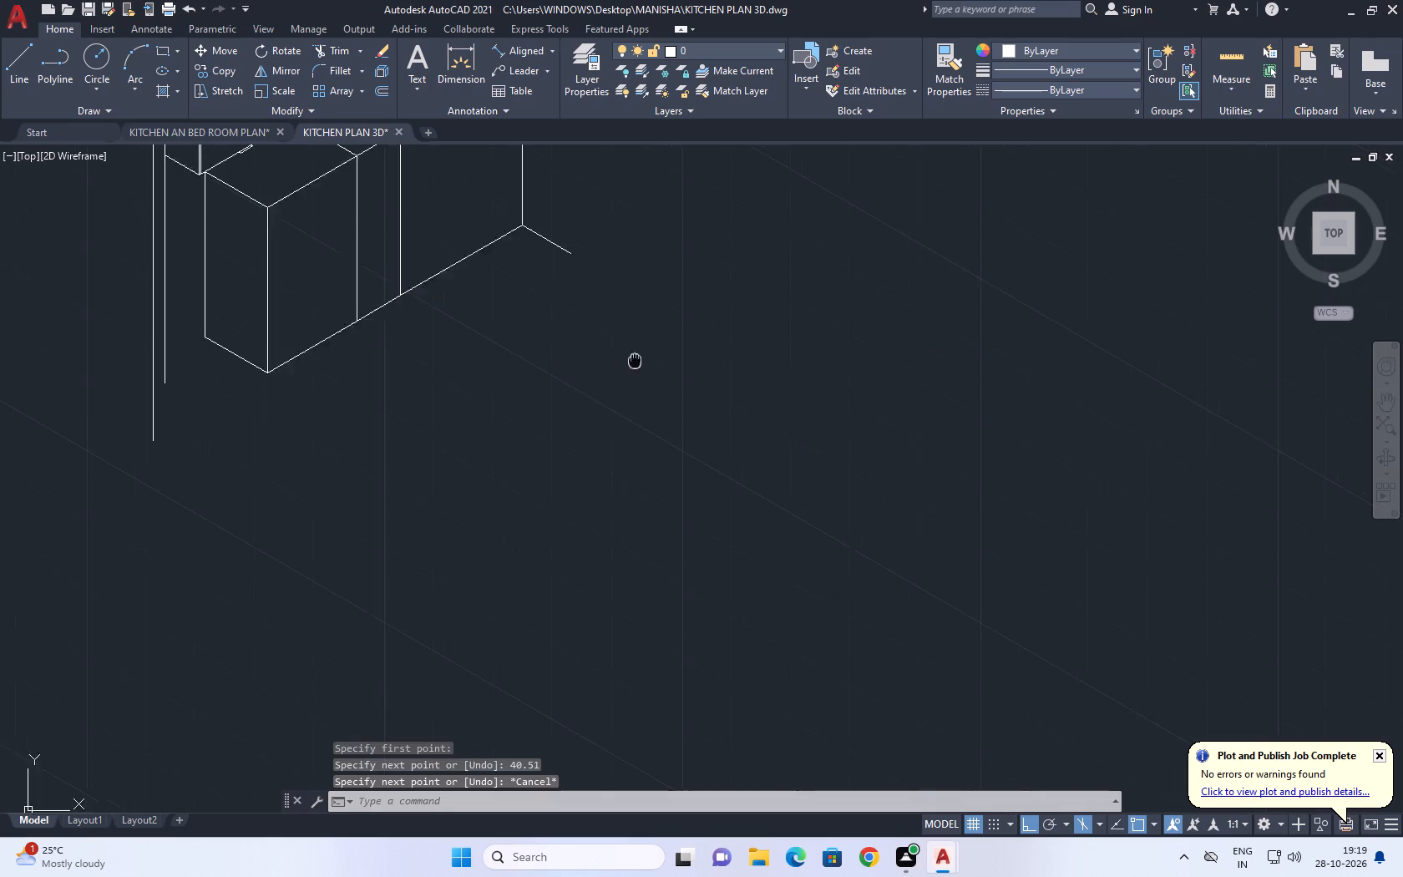
pyautogui.moveTo(652, 378); pyautogui.dragTo(796, 543, button='middle')
pyautogui.scroll(2, 717, 426)
pyautogui.click(711, 435)
pyautogui.moveTo(689, 387); pyautogui.dragTo(686, 378)
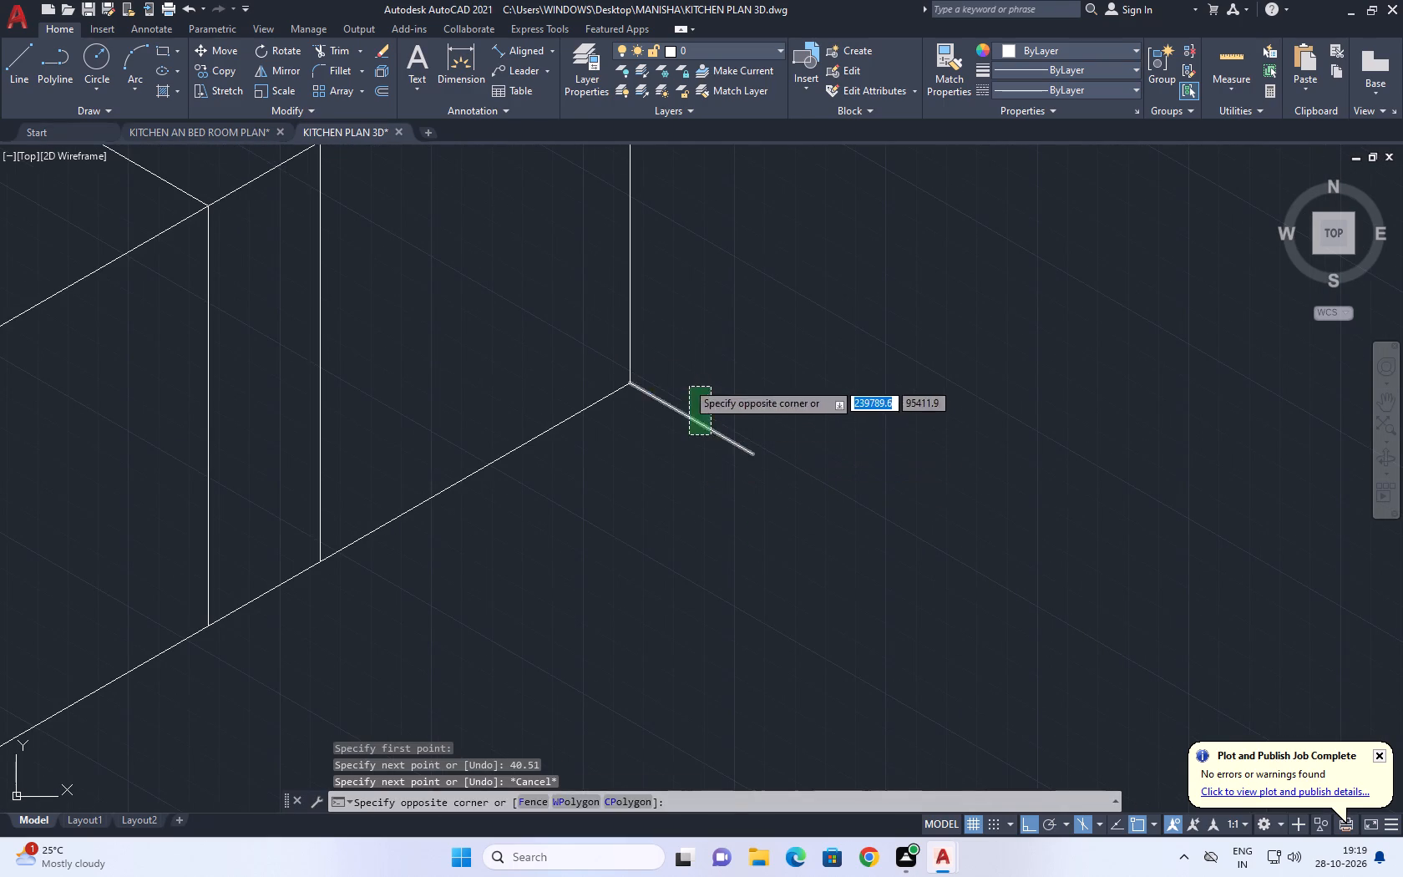
pyautogui.moveTo(686, 378); pyautogui.dragTo(686, 378)
pyautogui.write('CO')
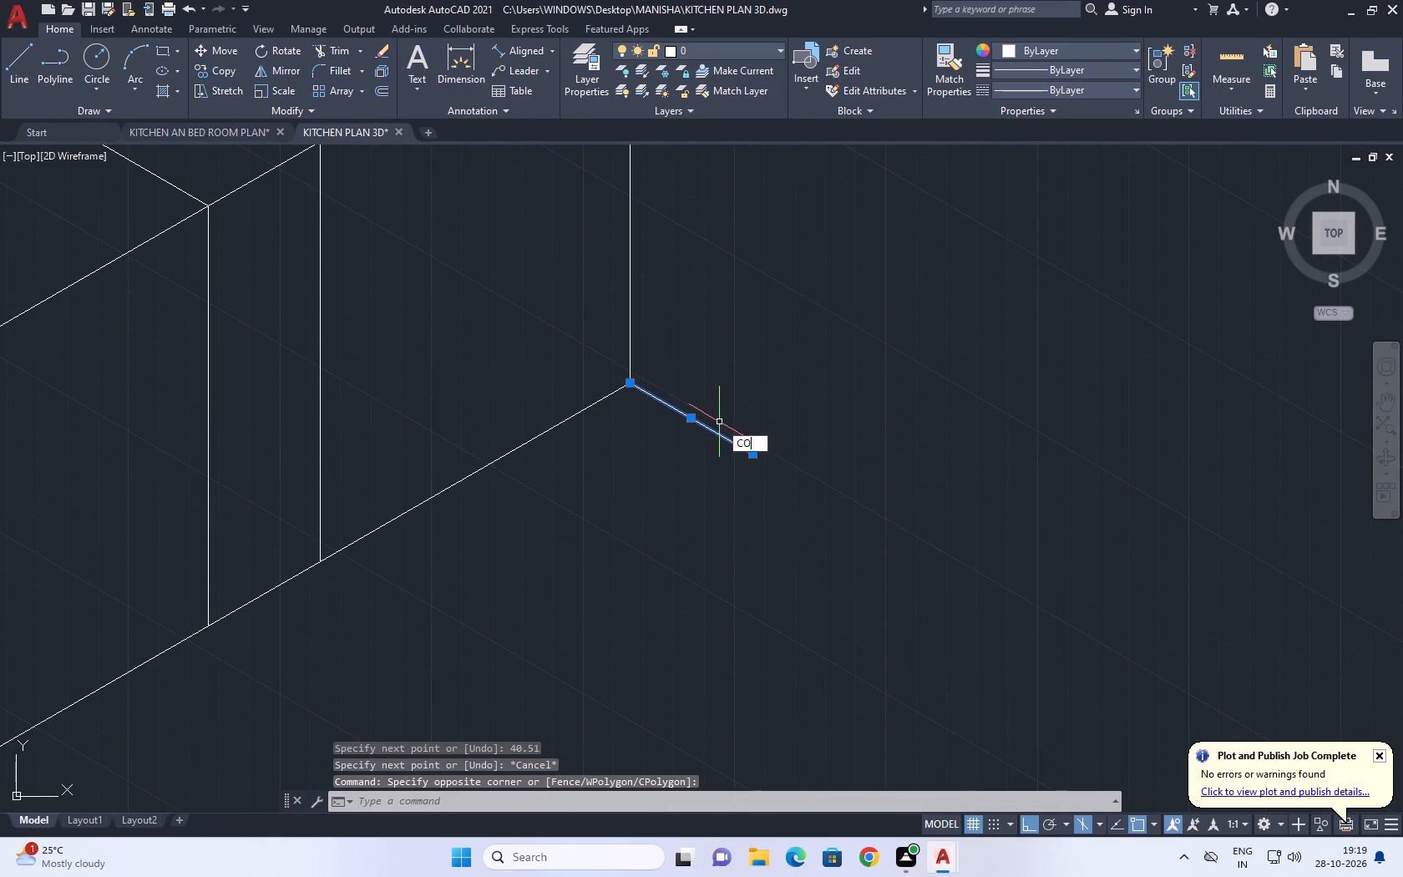
pyautogui.press('space')
pyautogui.click(719, 422)
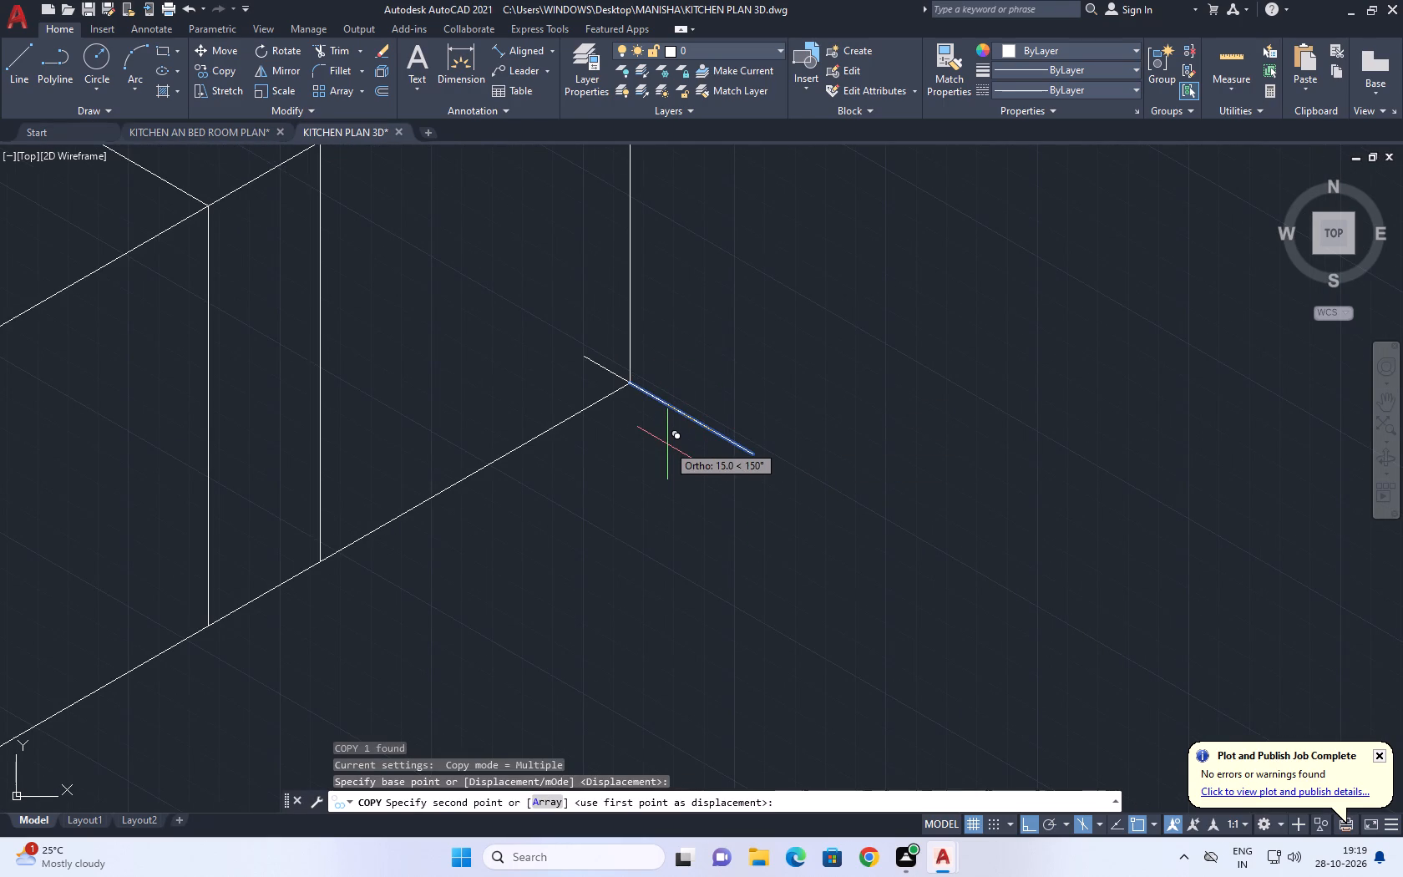
pyautogui.press('F5')
pyautogui.write('1')
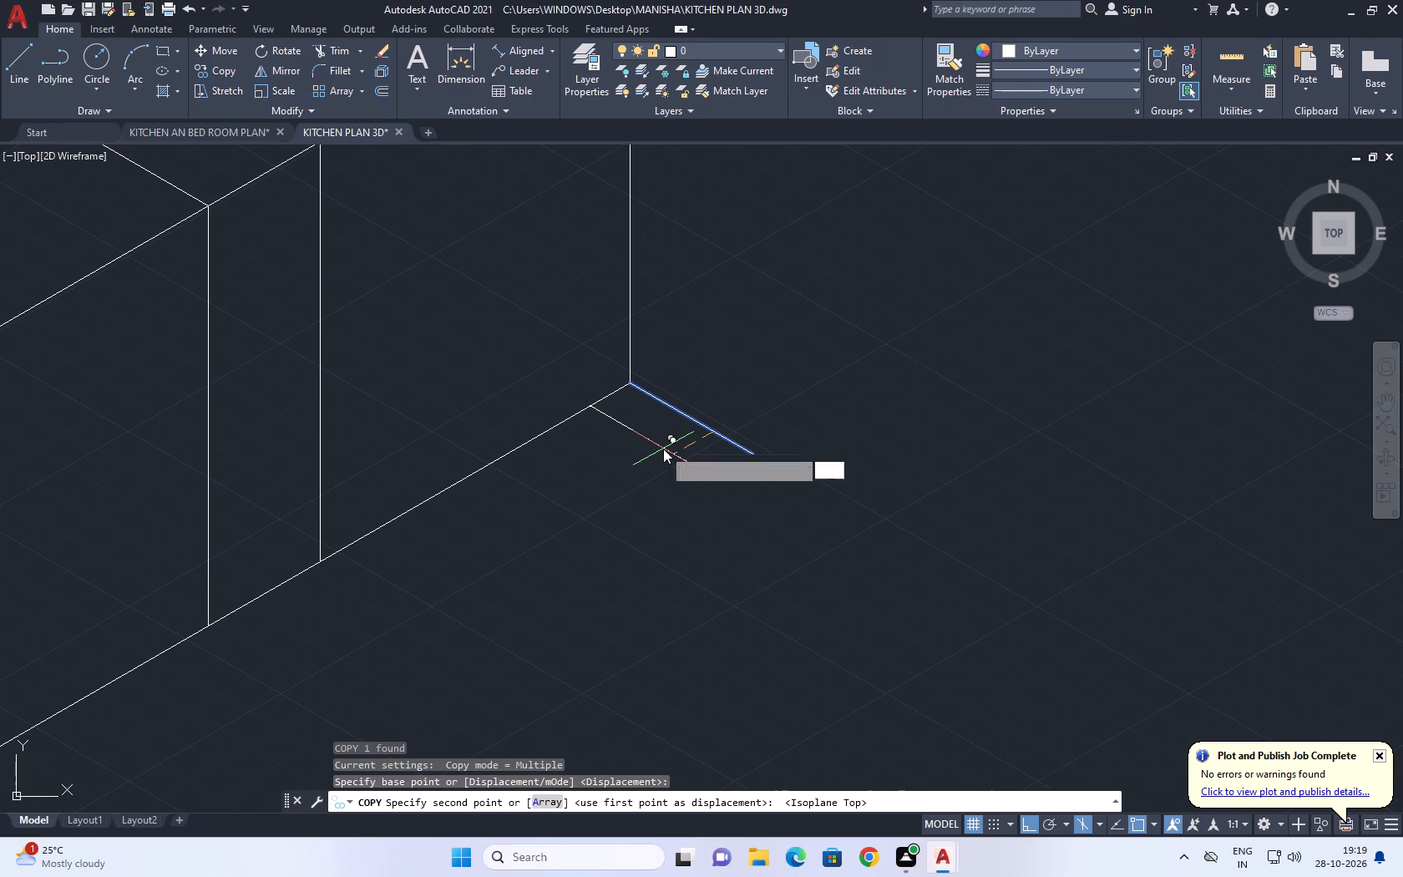
pyautogui.press('space')
pyautogui.press('Escape')
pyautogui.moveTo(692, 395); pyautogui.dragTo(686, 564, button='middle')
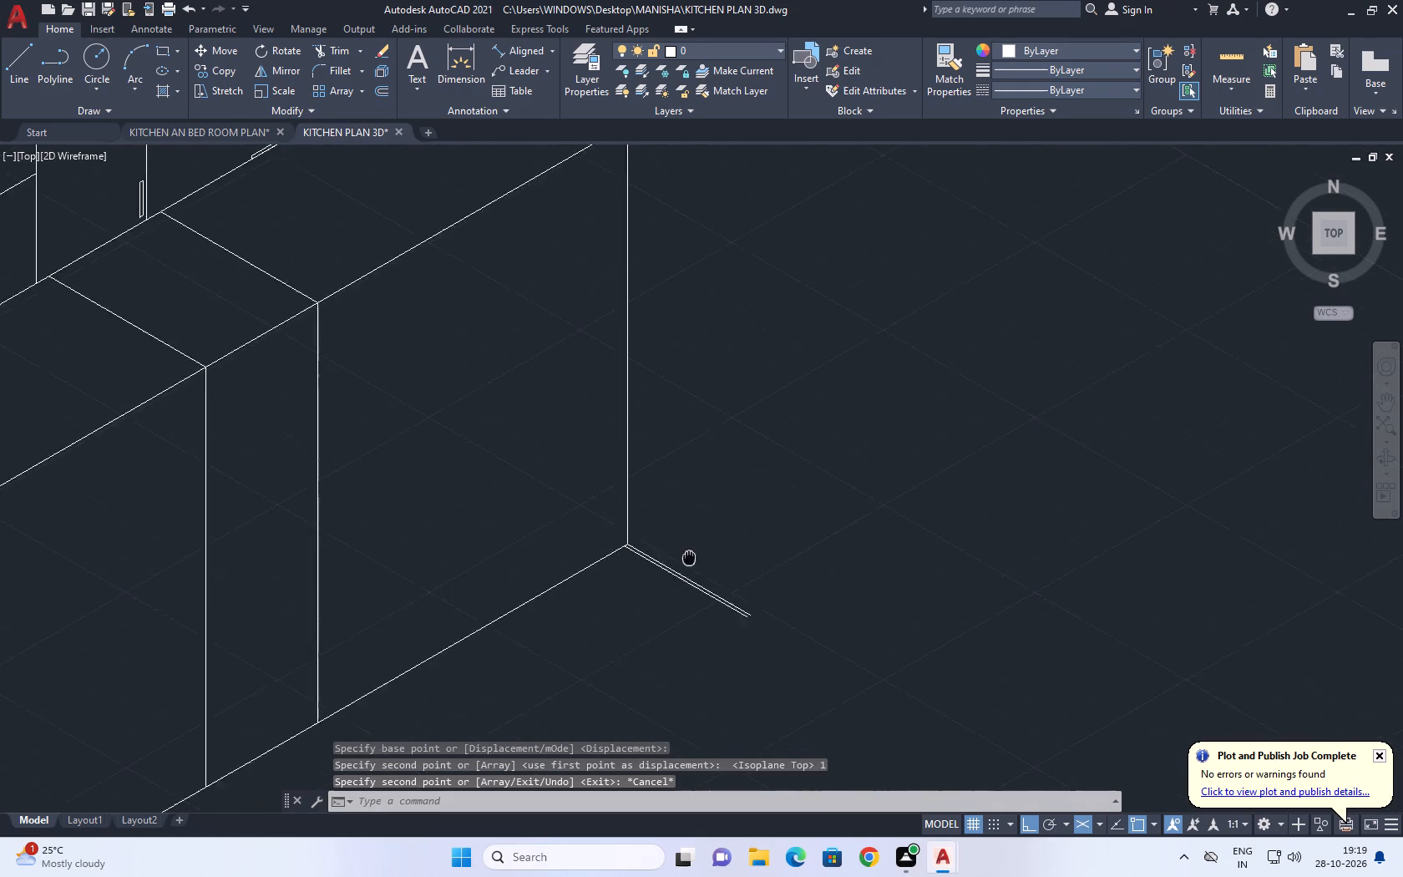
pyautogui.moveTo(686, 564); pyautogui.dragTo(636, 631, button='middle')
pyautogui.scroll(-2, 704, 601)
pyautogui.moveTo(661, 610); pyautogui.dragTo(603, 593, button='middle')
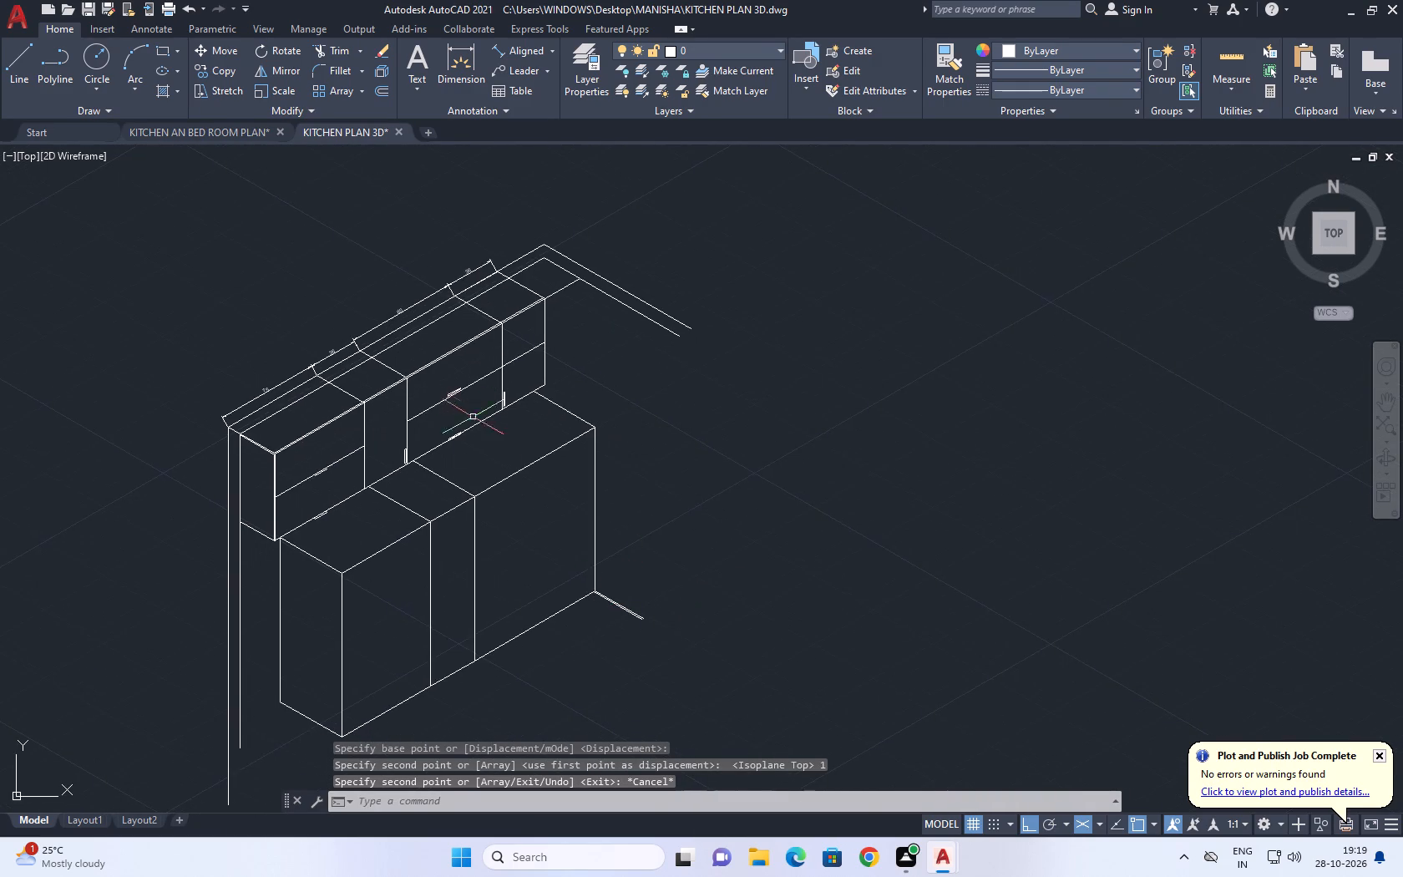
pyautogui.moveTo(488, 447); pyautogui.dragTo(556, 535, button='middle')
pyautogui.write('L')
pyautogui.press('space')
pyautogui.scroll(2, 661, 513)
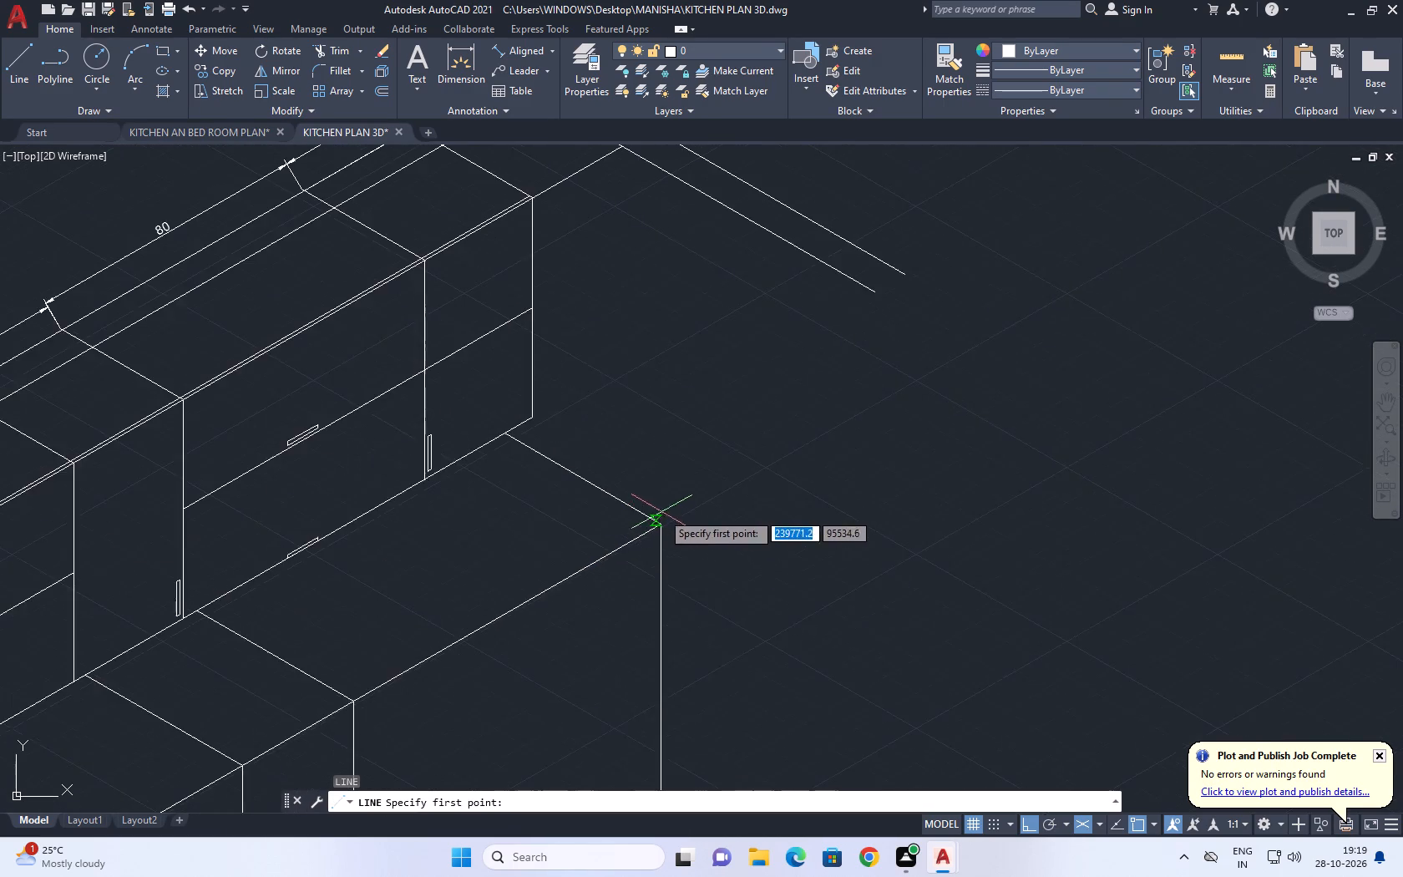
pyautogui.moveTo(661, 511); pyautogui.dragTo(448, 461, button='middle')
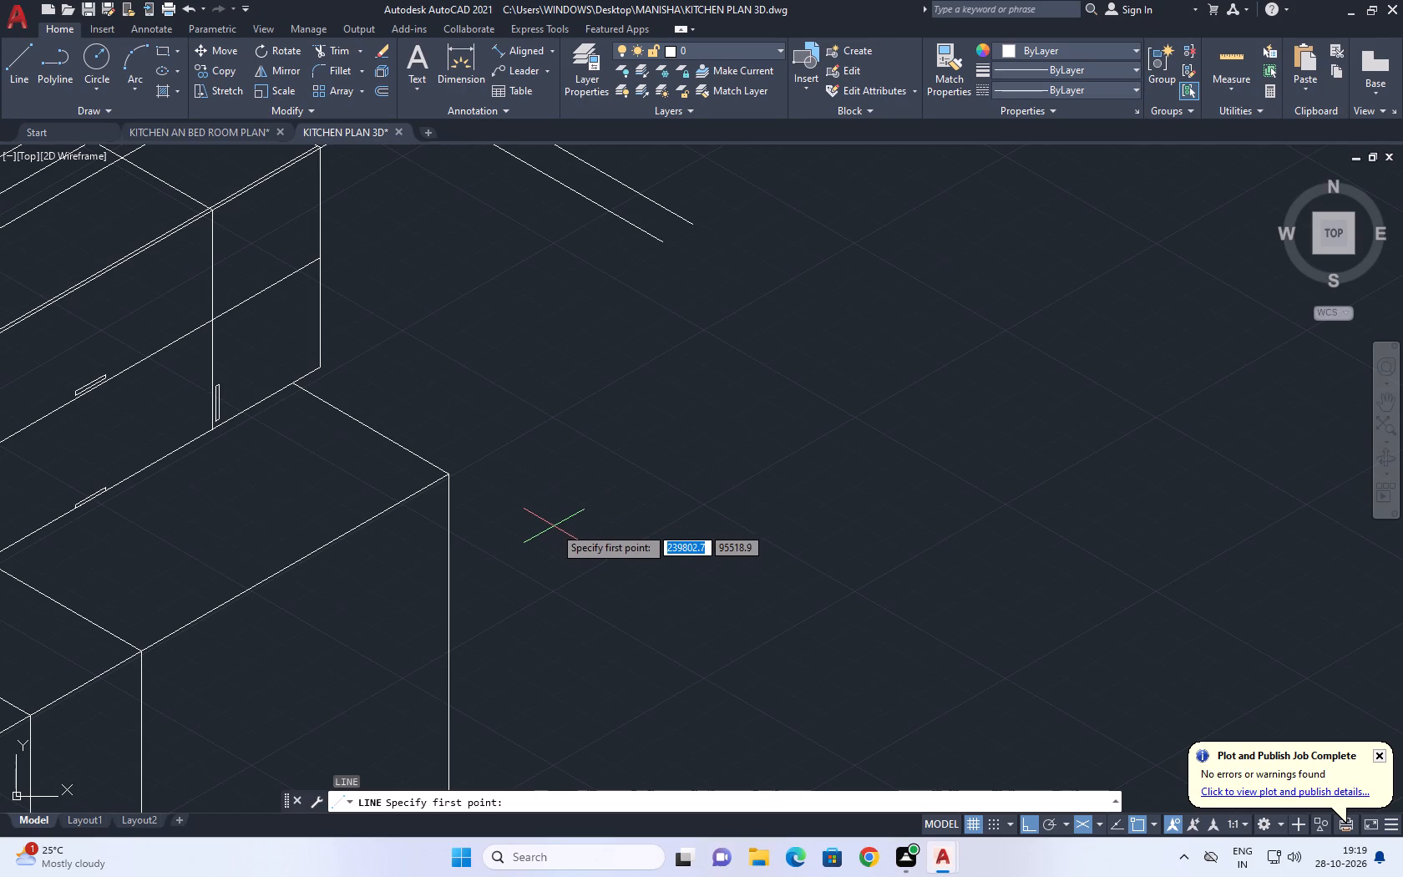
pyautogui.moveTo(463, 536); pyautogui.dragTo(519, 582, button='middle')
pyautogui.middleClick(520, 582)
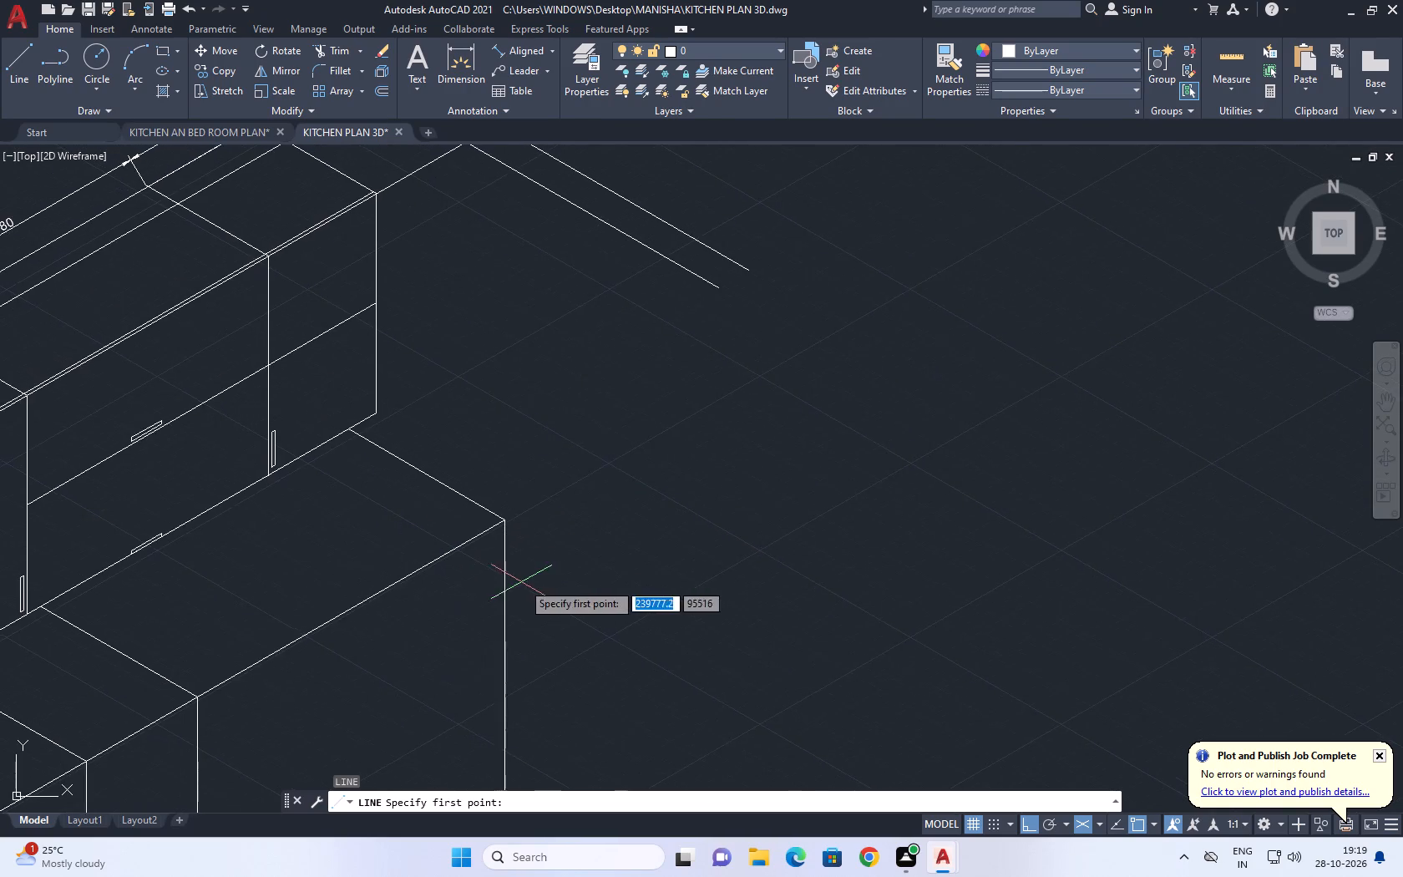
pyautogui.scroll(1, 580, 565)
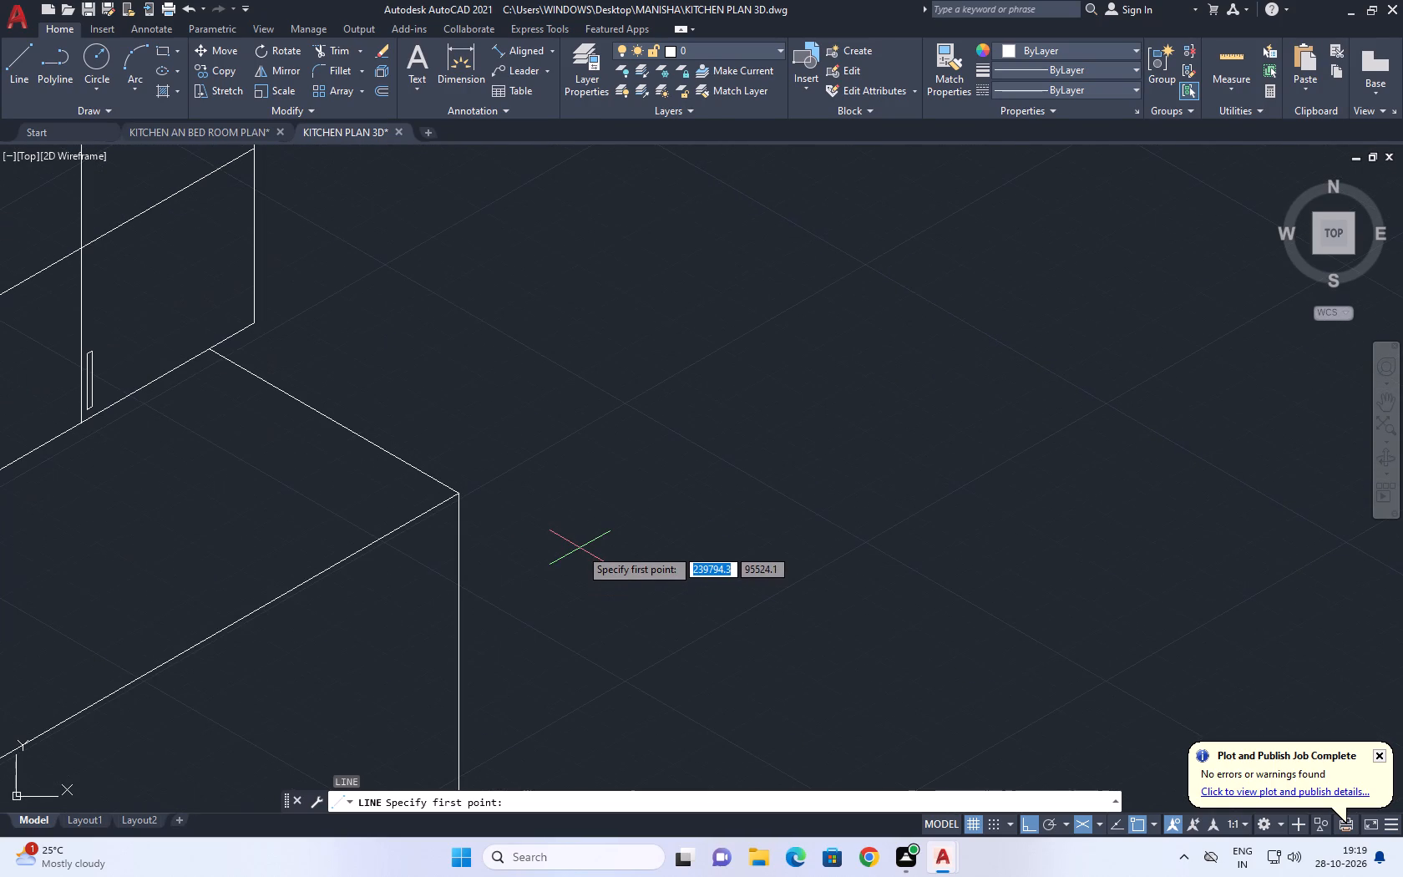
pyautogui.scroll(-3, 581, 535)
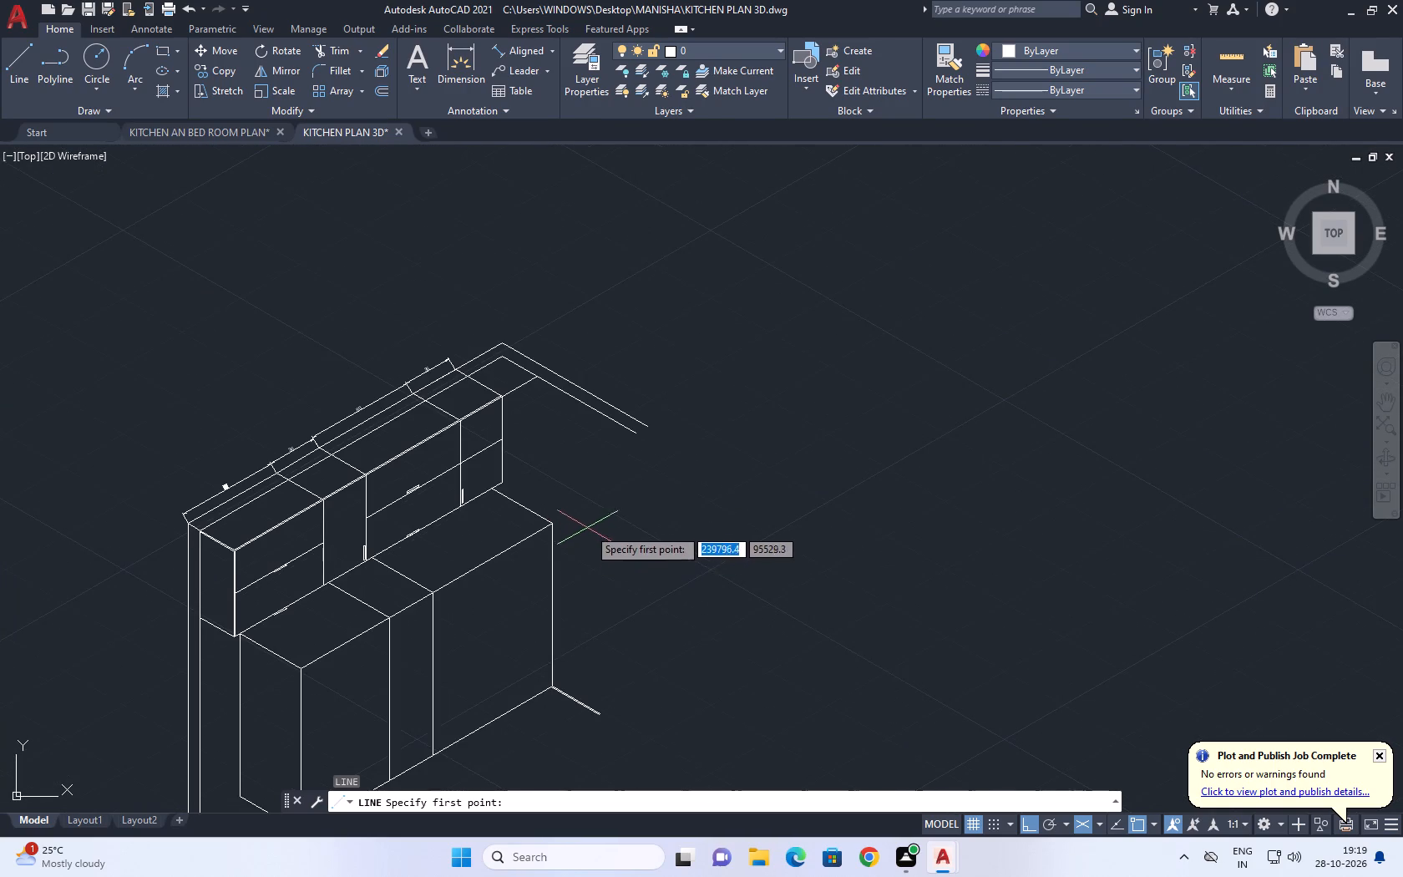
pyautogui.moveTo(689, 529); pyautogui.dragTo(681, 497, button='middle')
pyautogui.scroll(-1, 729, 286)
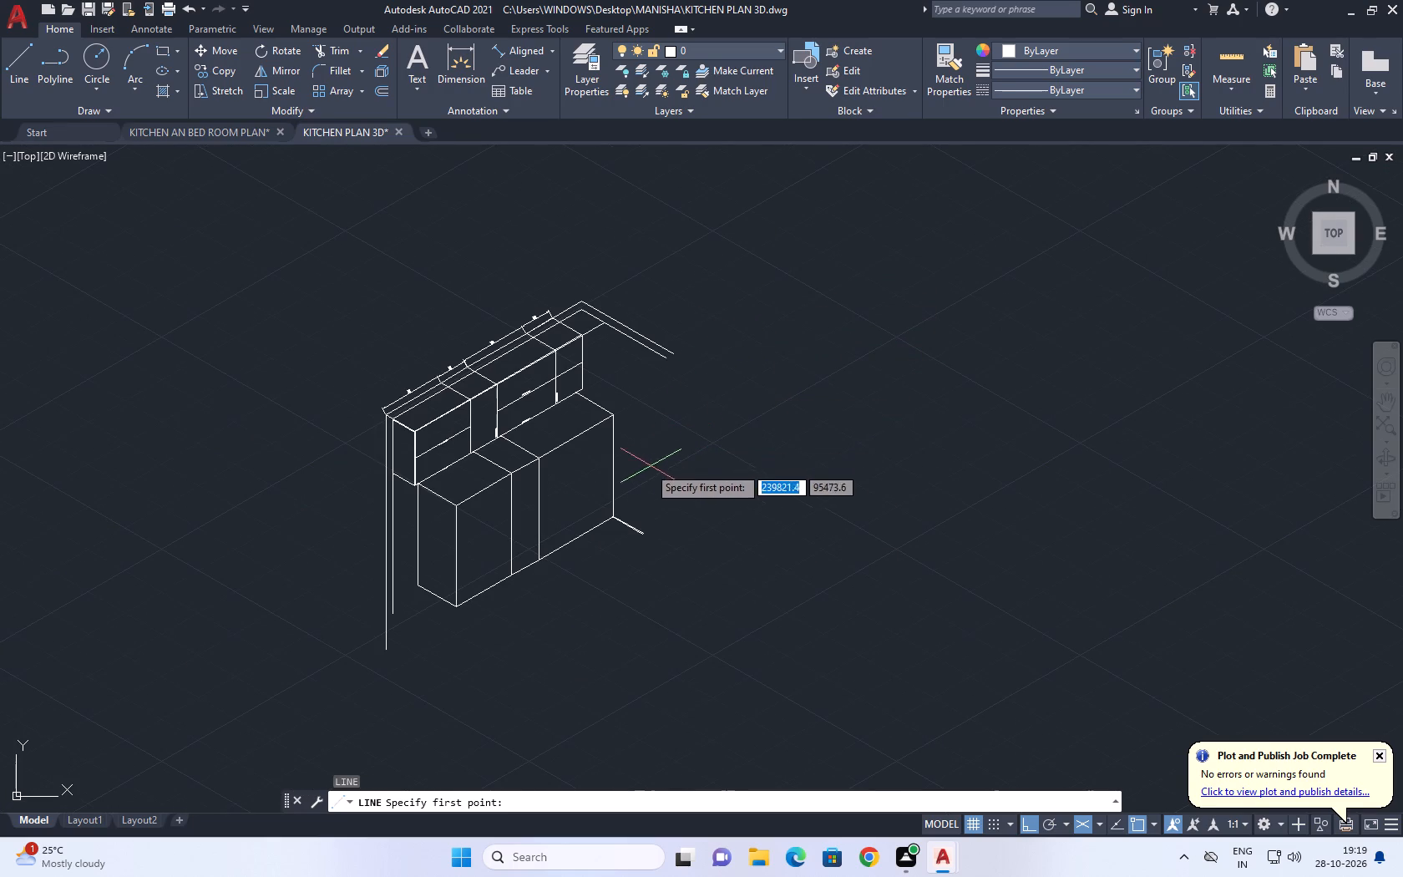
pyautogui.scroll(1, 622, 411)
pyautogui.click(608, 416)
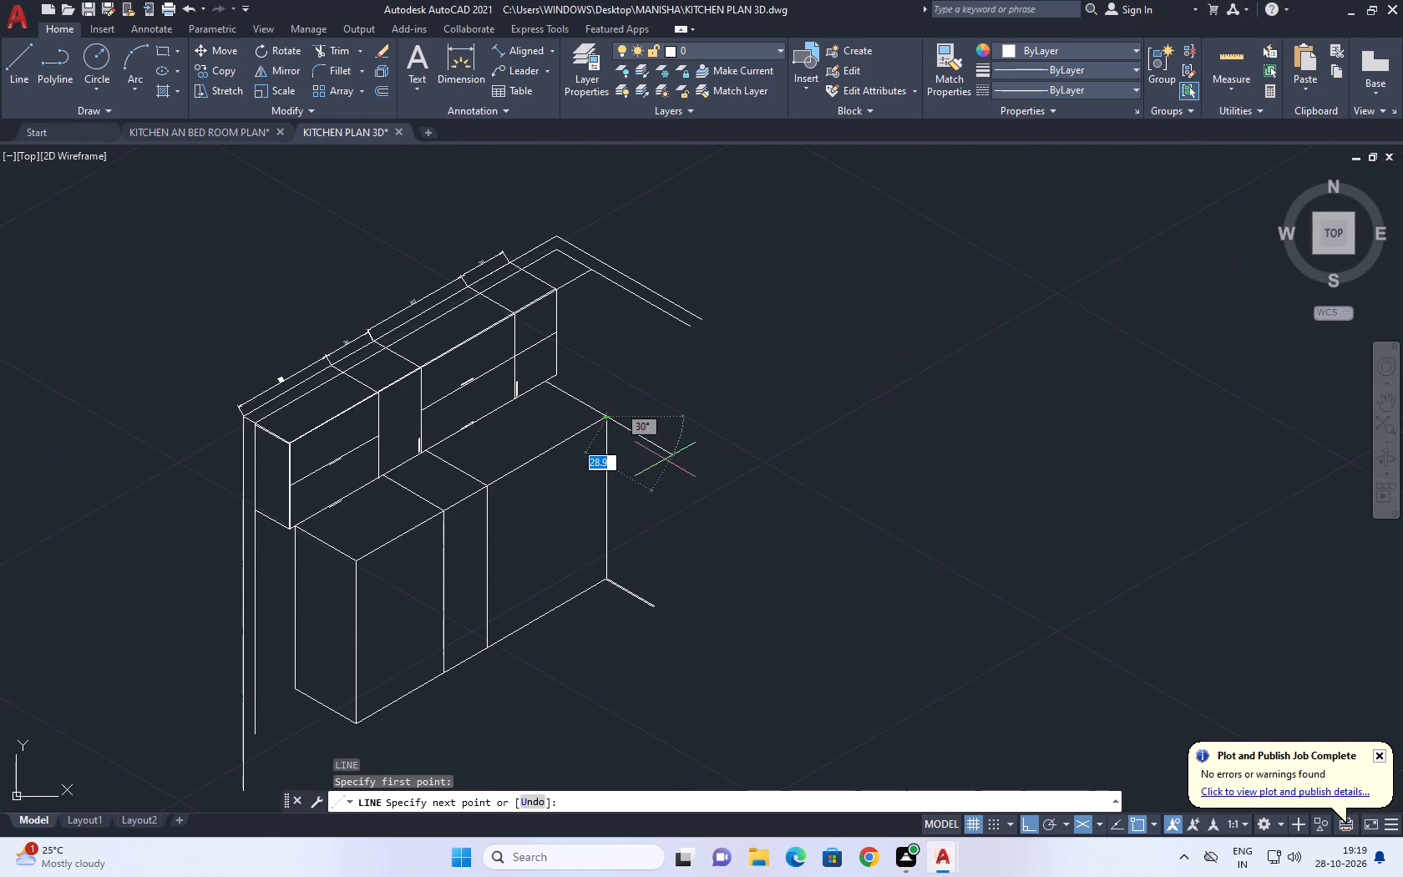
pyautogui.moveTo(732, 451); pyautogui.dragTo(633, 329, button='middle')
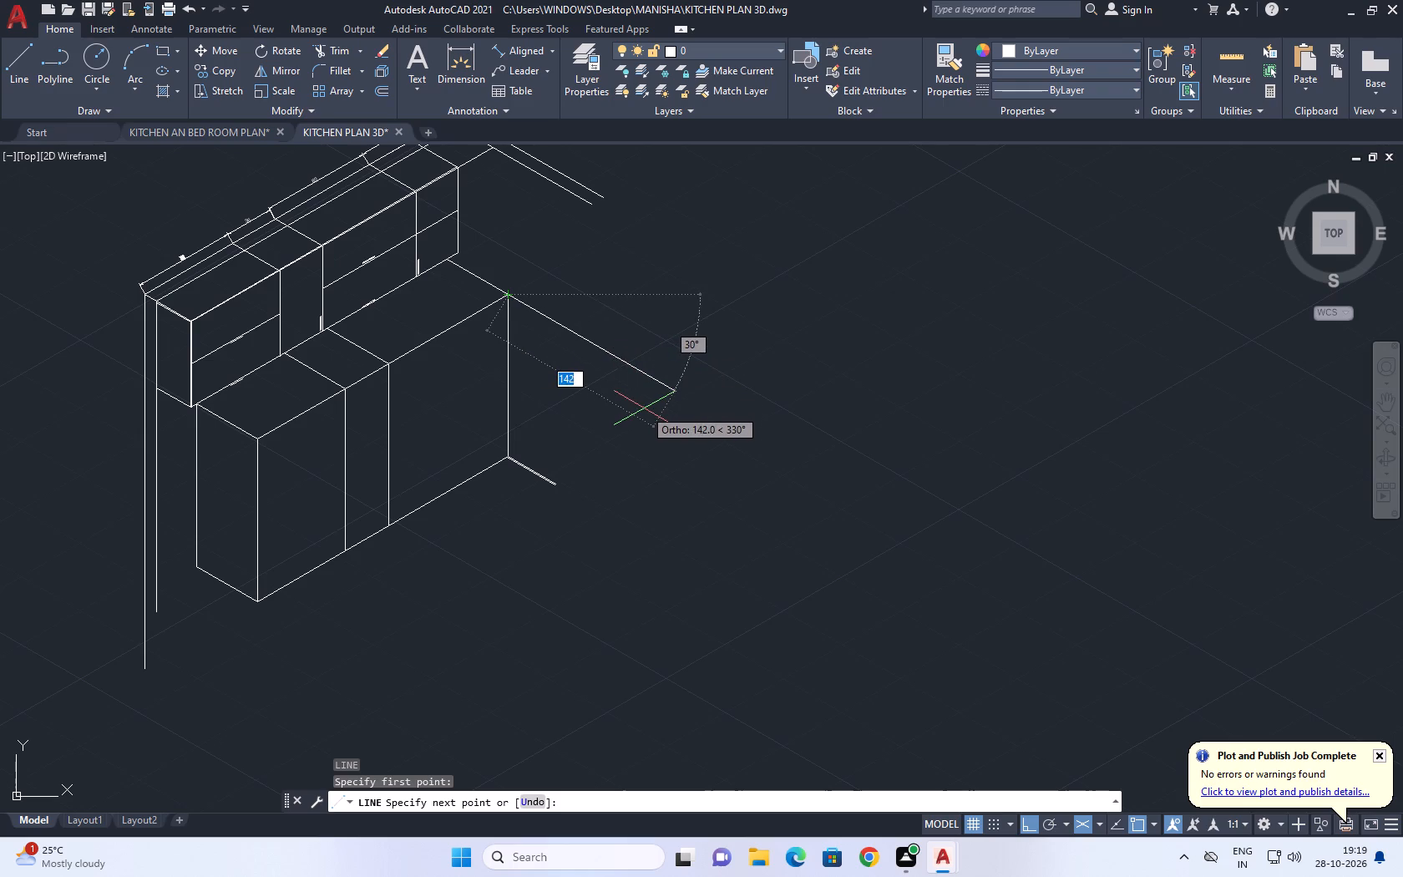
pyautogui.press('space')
# Check the length of the third base unit's bottom front edge using Aligned Dimension, without placing the dimension.
pyautogui.moveTo(579, 368); pyautogui.dragTo(510, 496, button='middle')
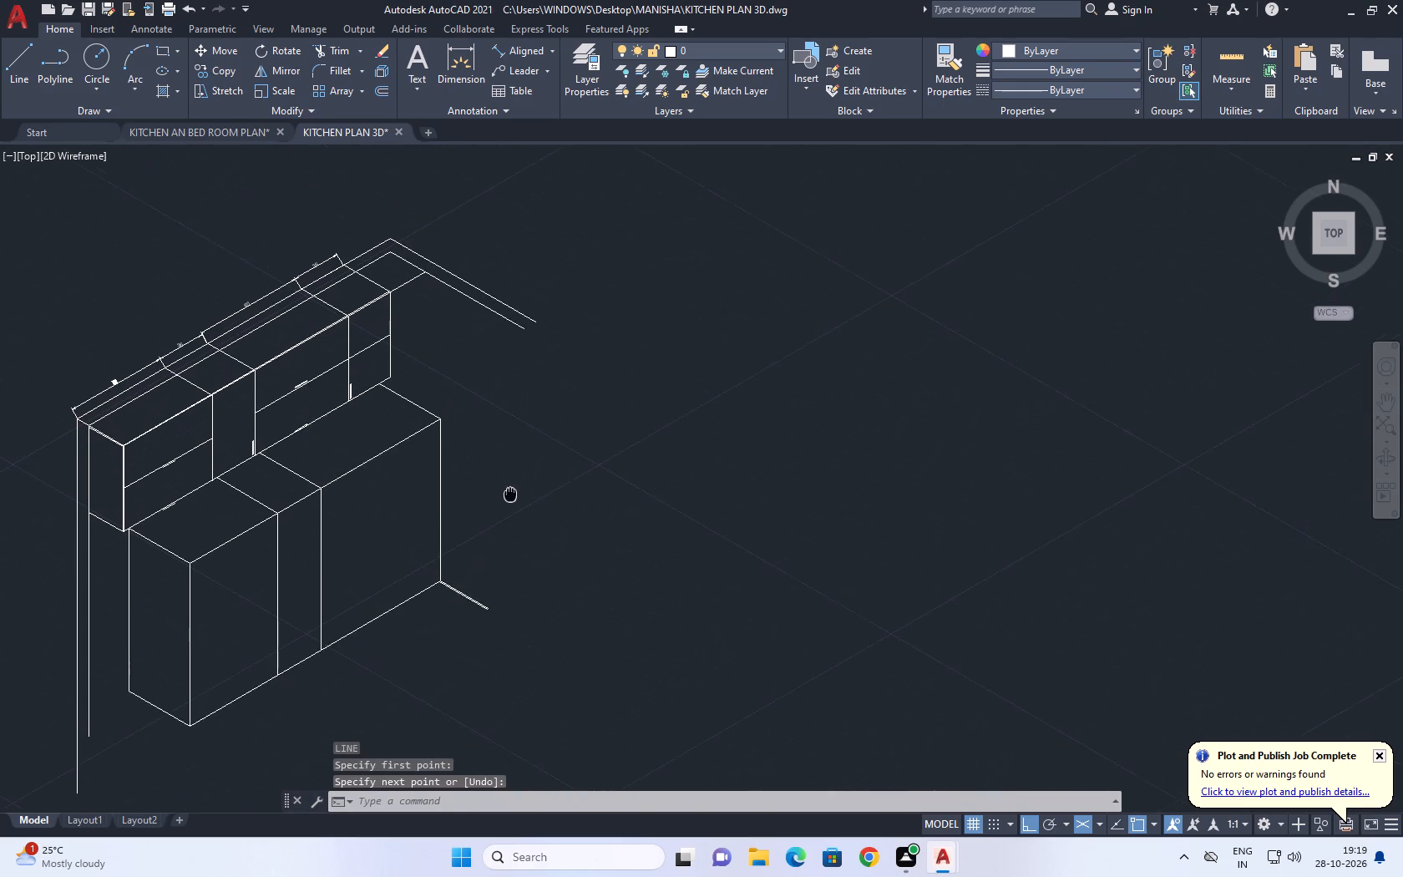
pyautogui.moveTo(510, 496); pyautogui.dragTo(504, 512, button='middle')
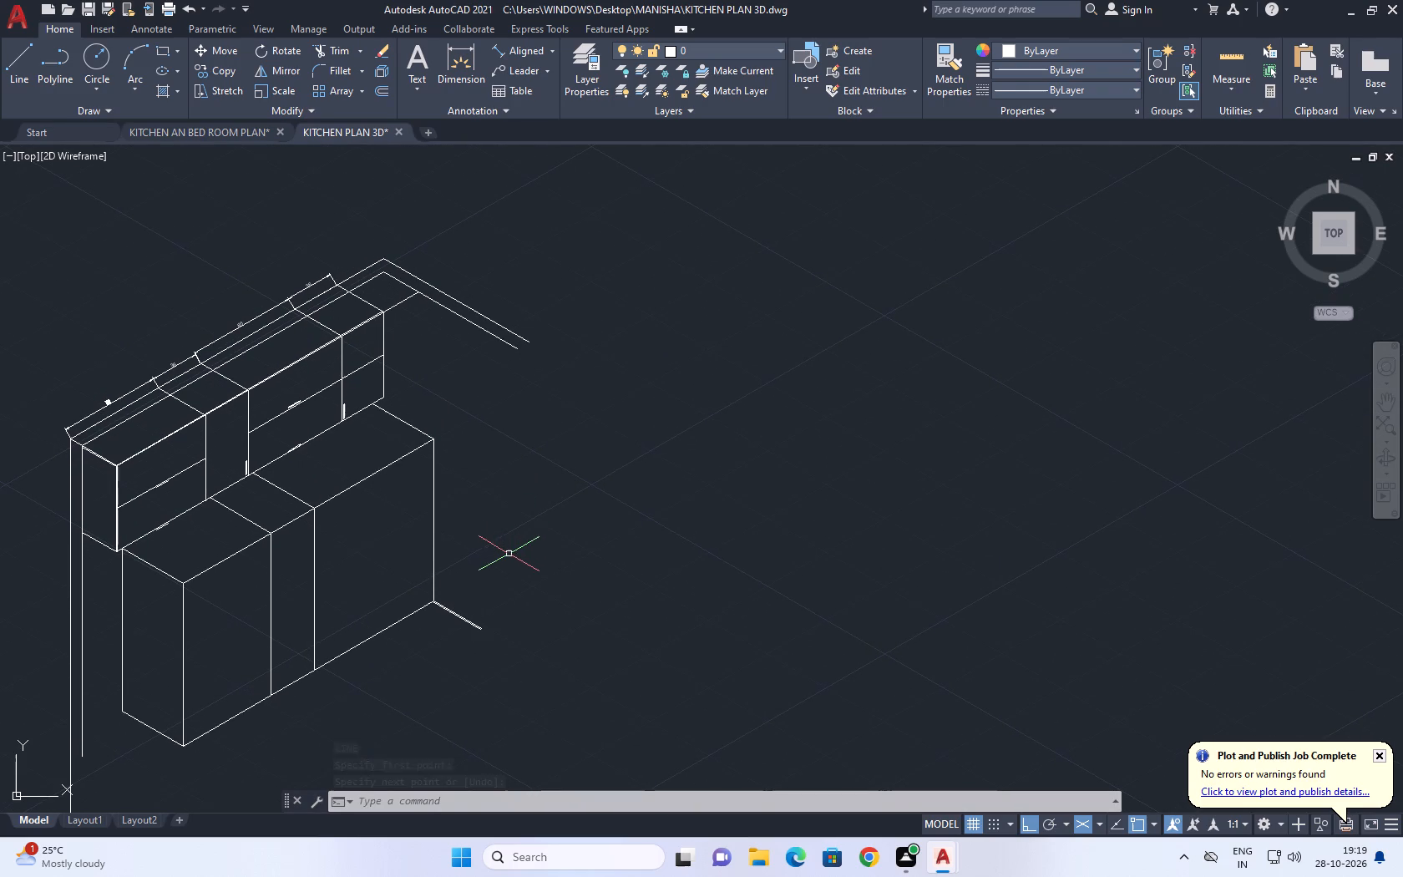
pyautogui.moveTo(460, 518); pyautogui.dragTo(484, 557, button='middle')
pyautogui.middleClick(484, 557)
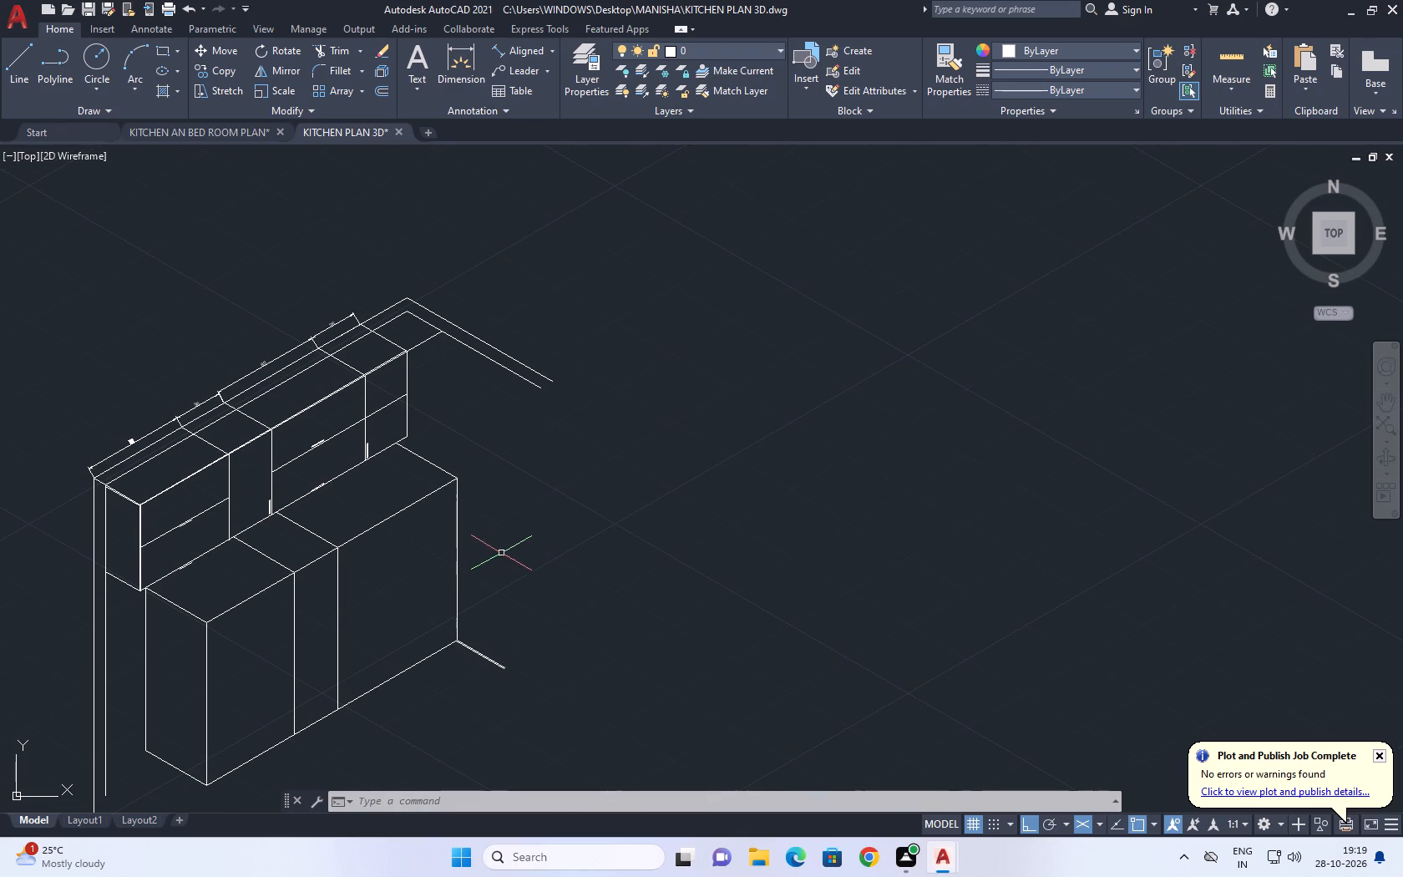
pyautogui.moveTo(484, 586); pyautogui.dragTo(494, 403, button='middle')
pyautogui.click(523, 53)
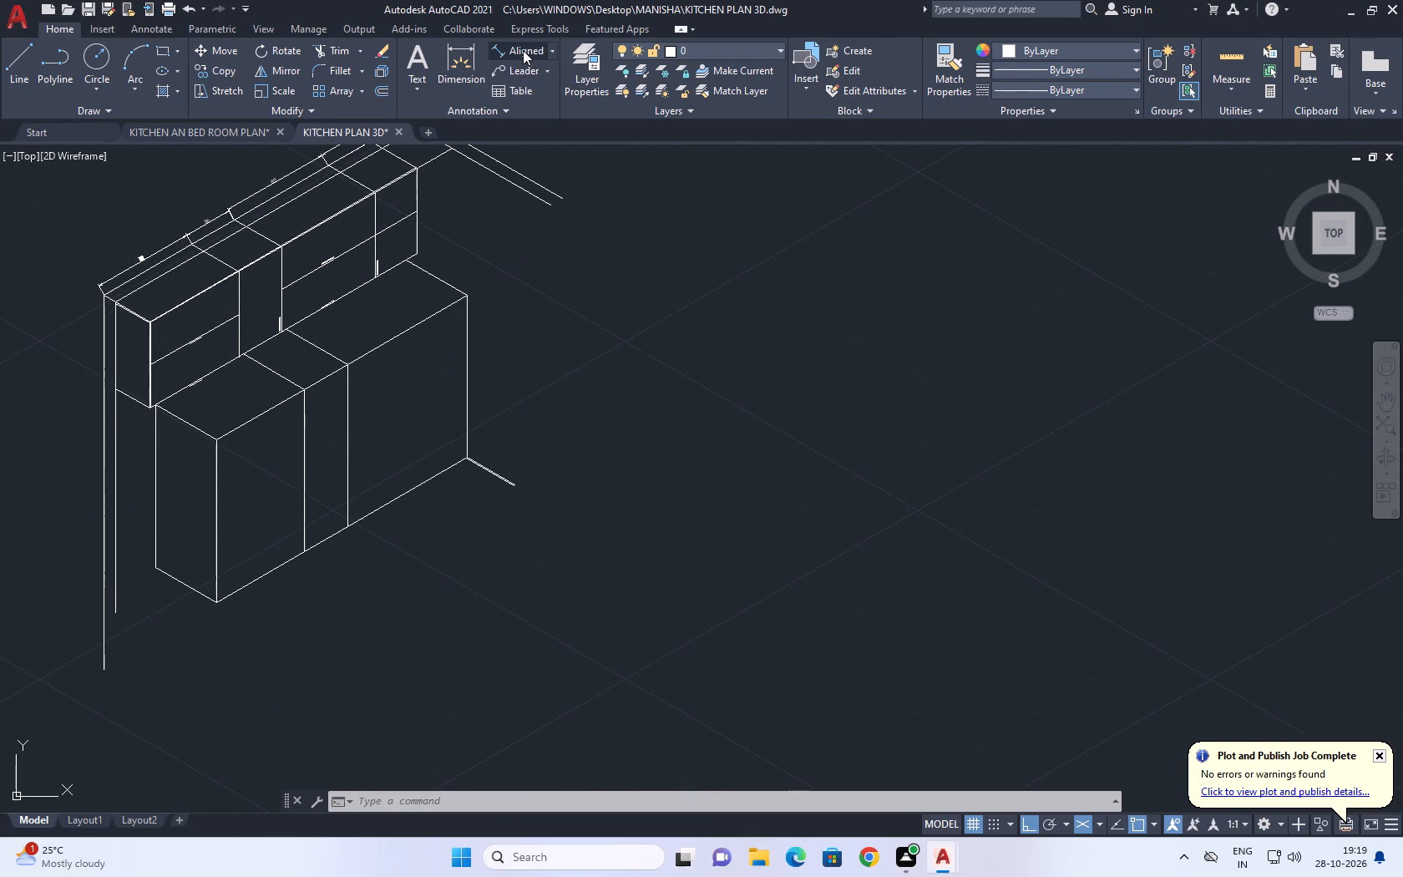
pyautogui.scroll(2, 357, 516)
pyautogui.click(336, 546)
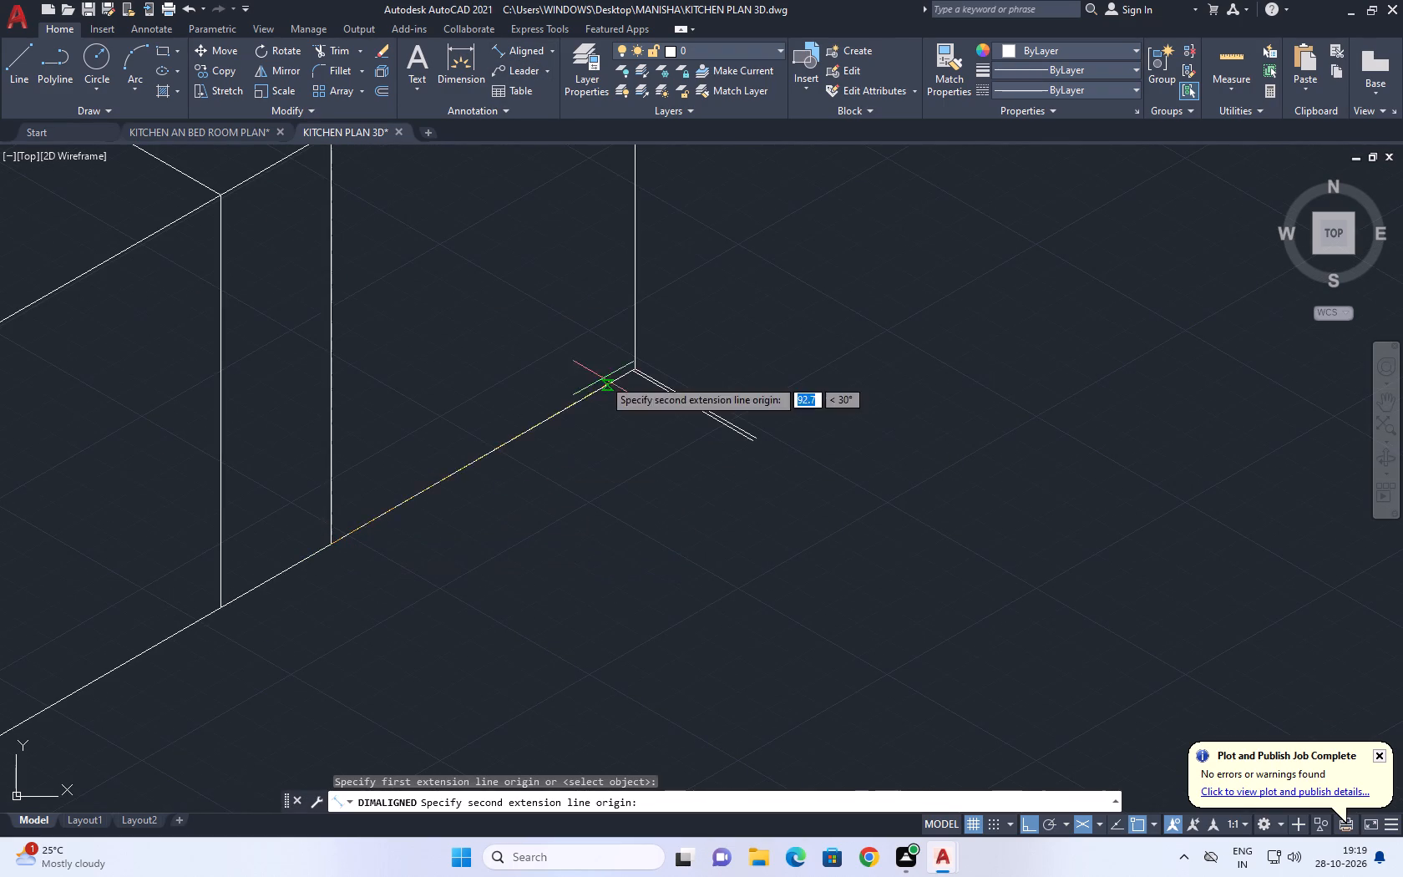
pyautogui.scroll(2, 603, 376)
pyautogui.click(678, 359)
pyautogui.press('space')
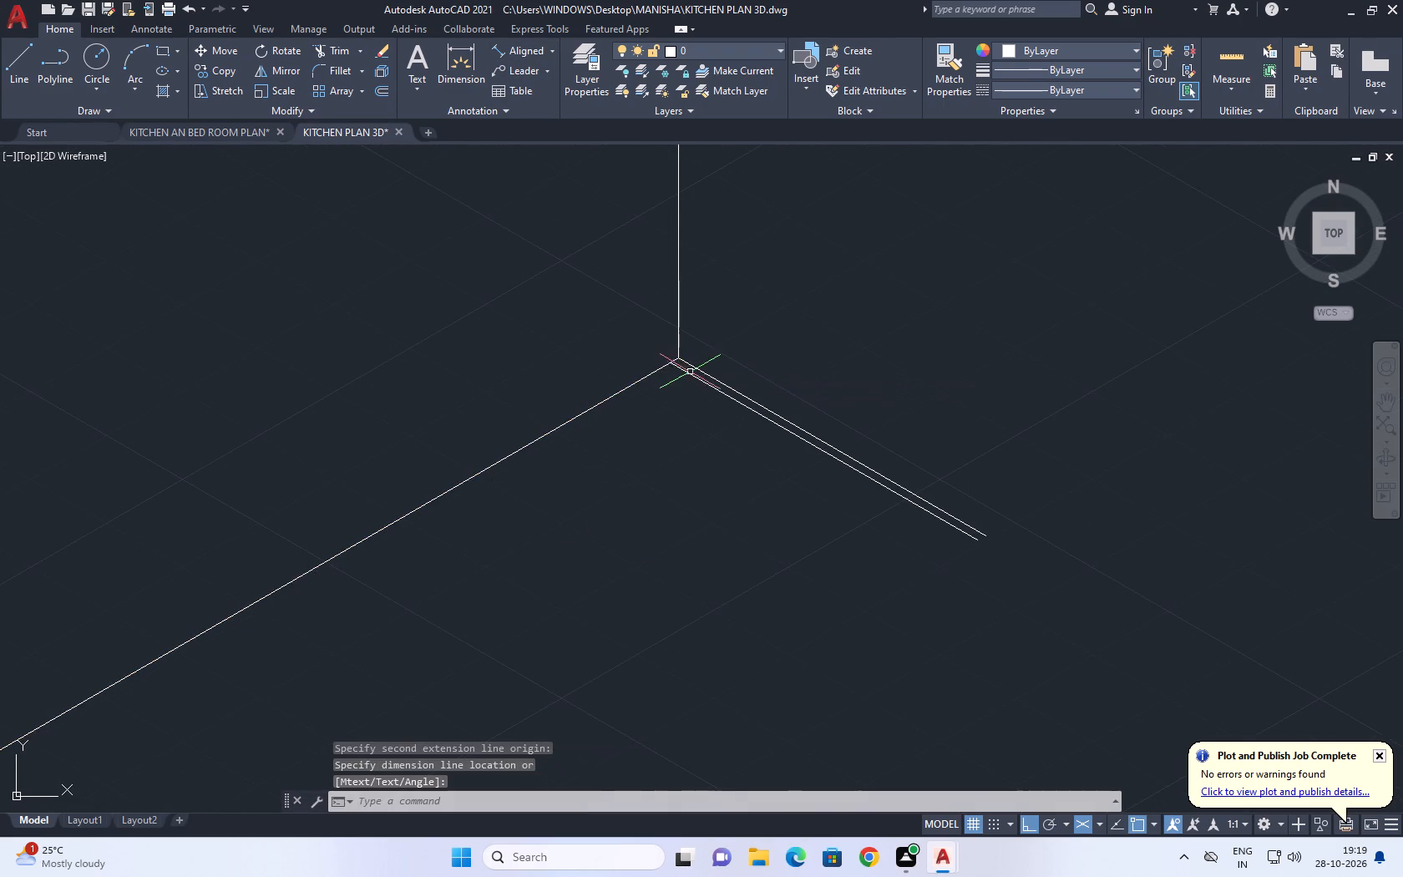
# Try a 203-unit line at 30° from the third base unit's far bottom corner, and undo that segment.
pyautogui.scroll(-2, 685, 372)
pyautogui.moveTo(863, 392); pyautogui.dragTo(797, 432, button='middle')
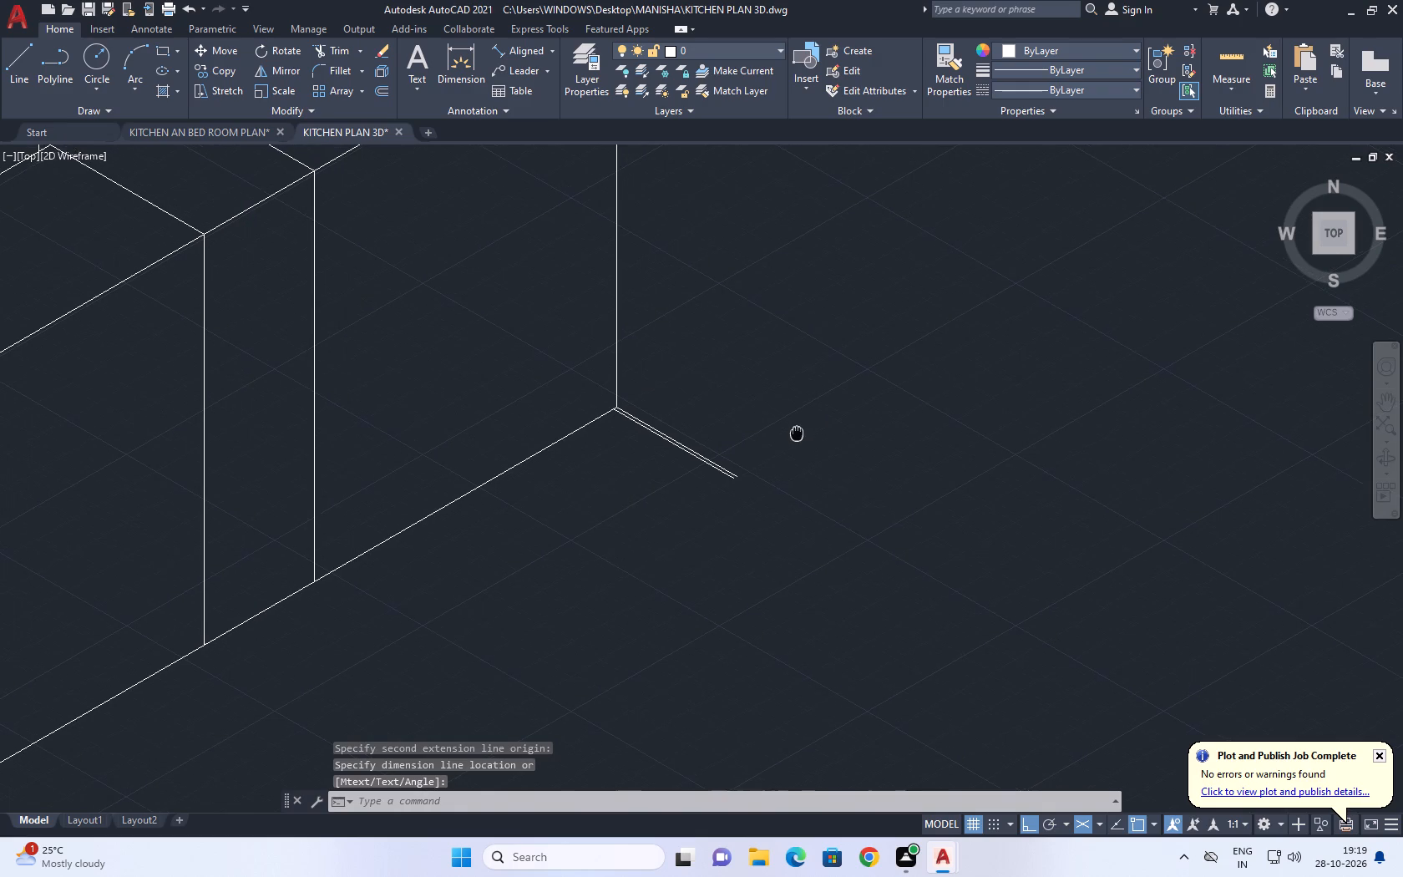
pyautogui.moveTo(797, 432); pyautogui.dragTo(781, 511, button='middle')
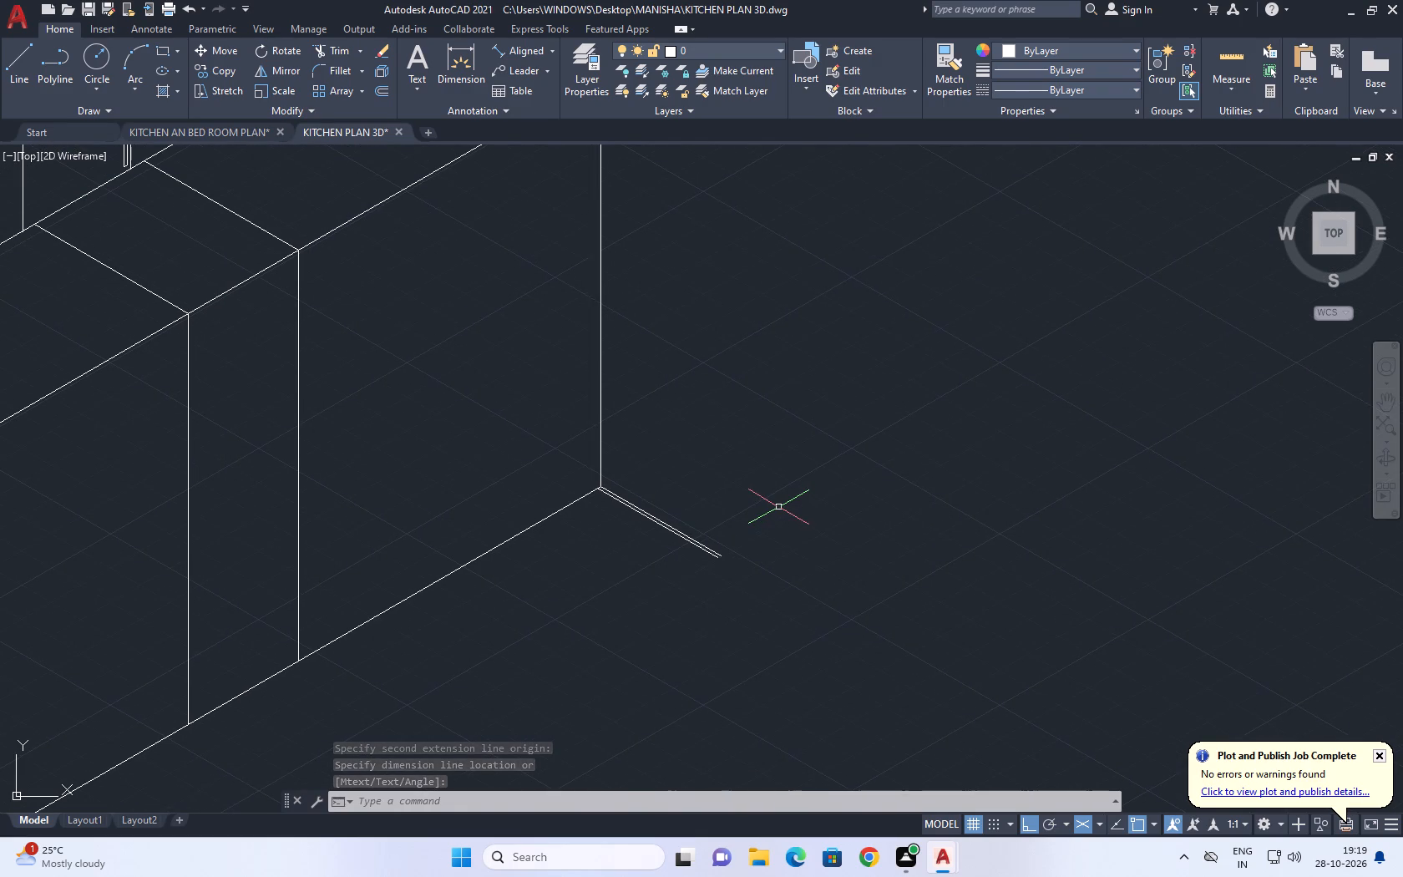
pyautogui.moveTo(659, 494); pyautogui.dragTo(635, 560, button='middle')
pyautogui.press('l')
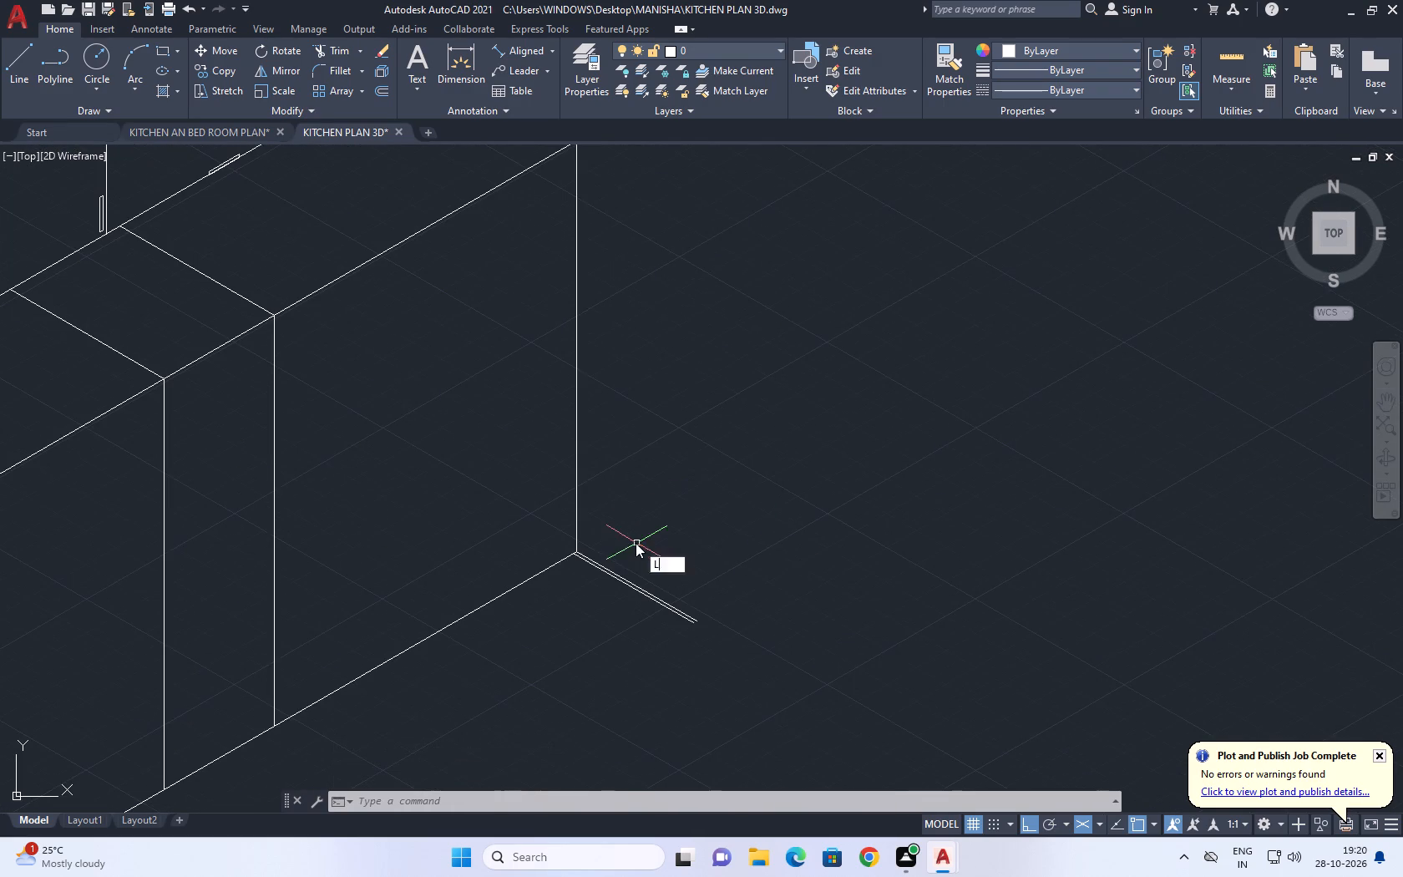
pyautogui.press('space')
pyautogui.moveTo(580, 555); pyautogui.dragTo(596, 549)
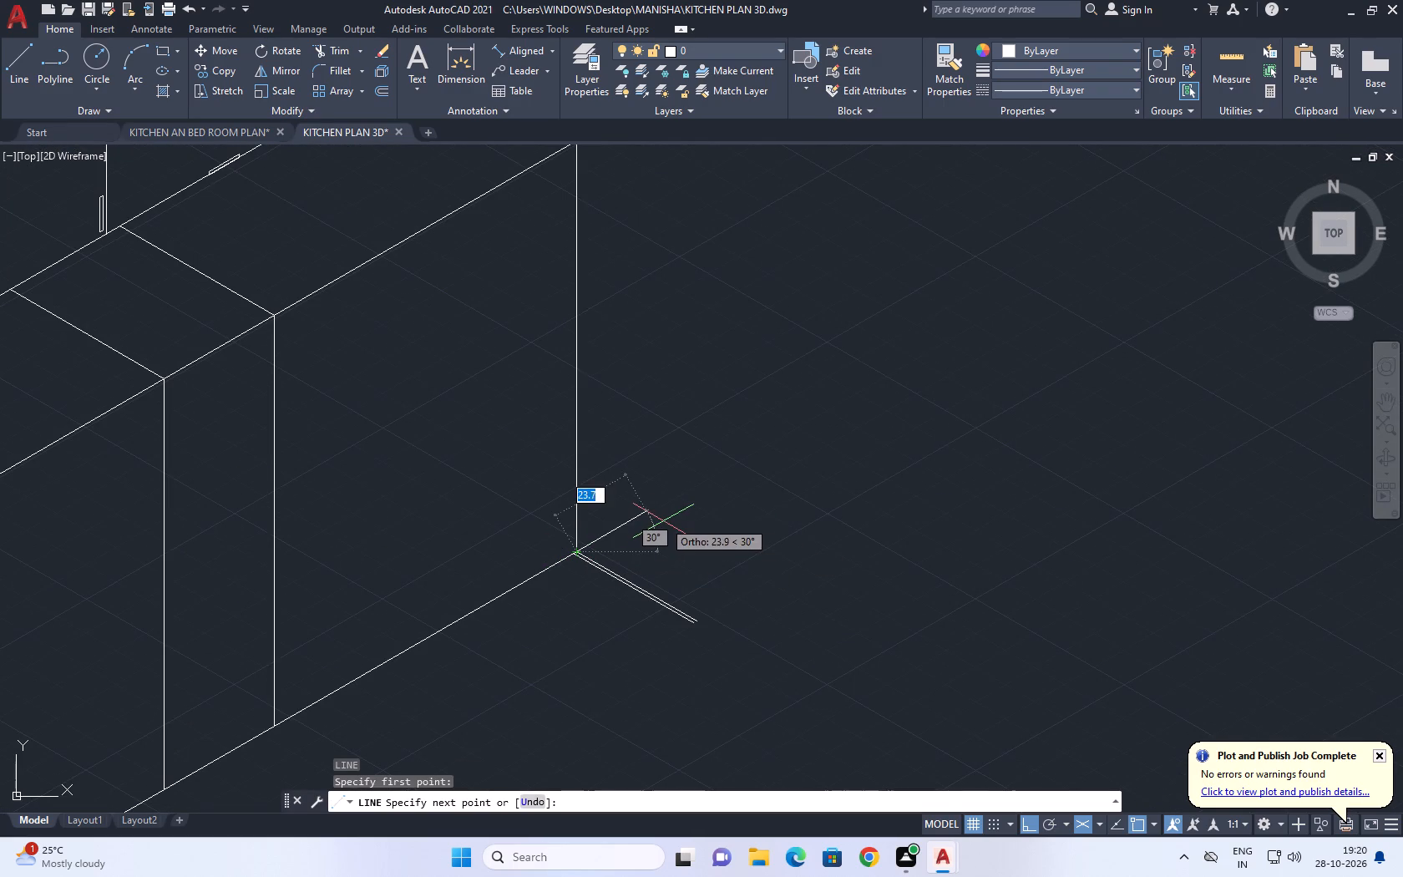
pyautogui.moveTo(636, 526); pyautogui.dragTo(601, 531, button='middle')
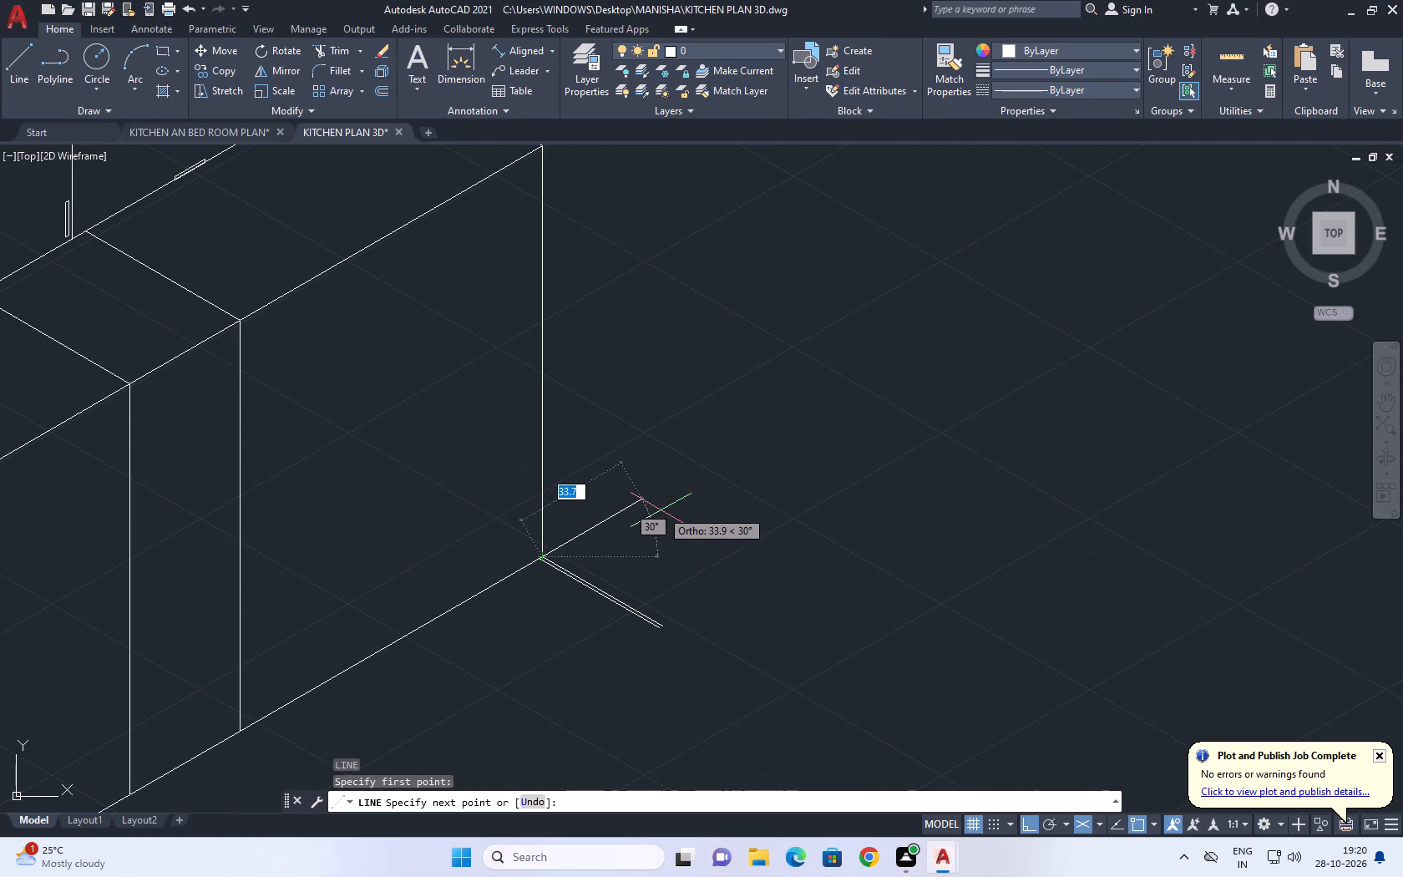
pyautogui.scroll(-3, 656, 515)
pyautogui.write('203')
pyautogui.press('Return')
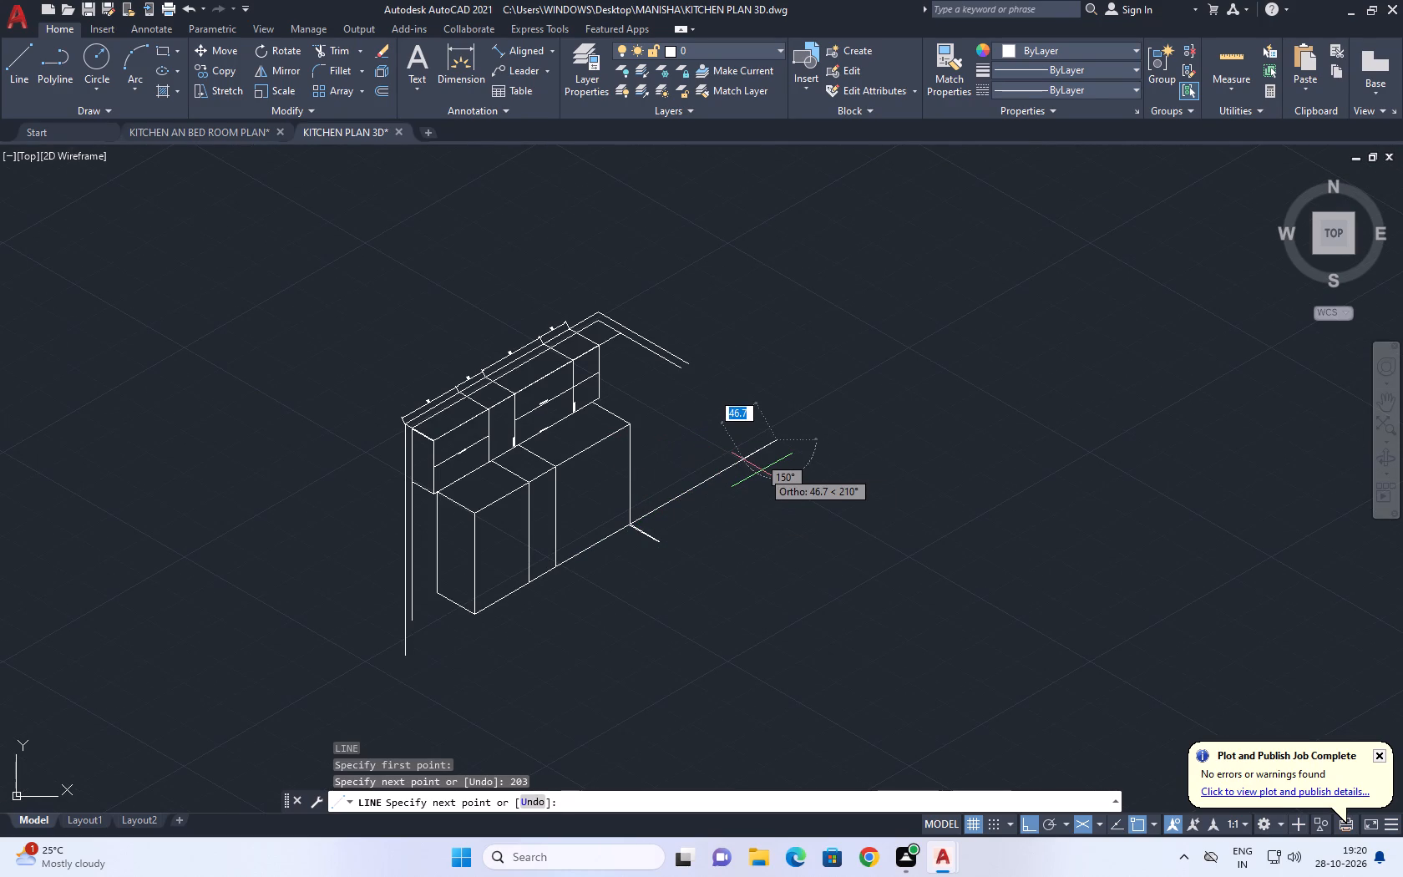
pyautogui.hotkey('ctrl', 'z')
# Draw a 20-unit line at 30° from the third base unit's far bottom corner and continue it straight up using the right isoplane.
pyautogui.press('2')
pyautogui.press('0')
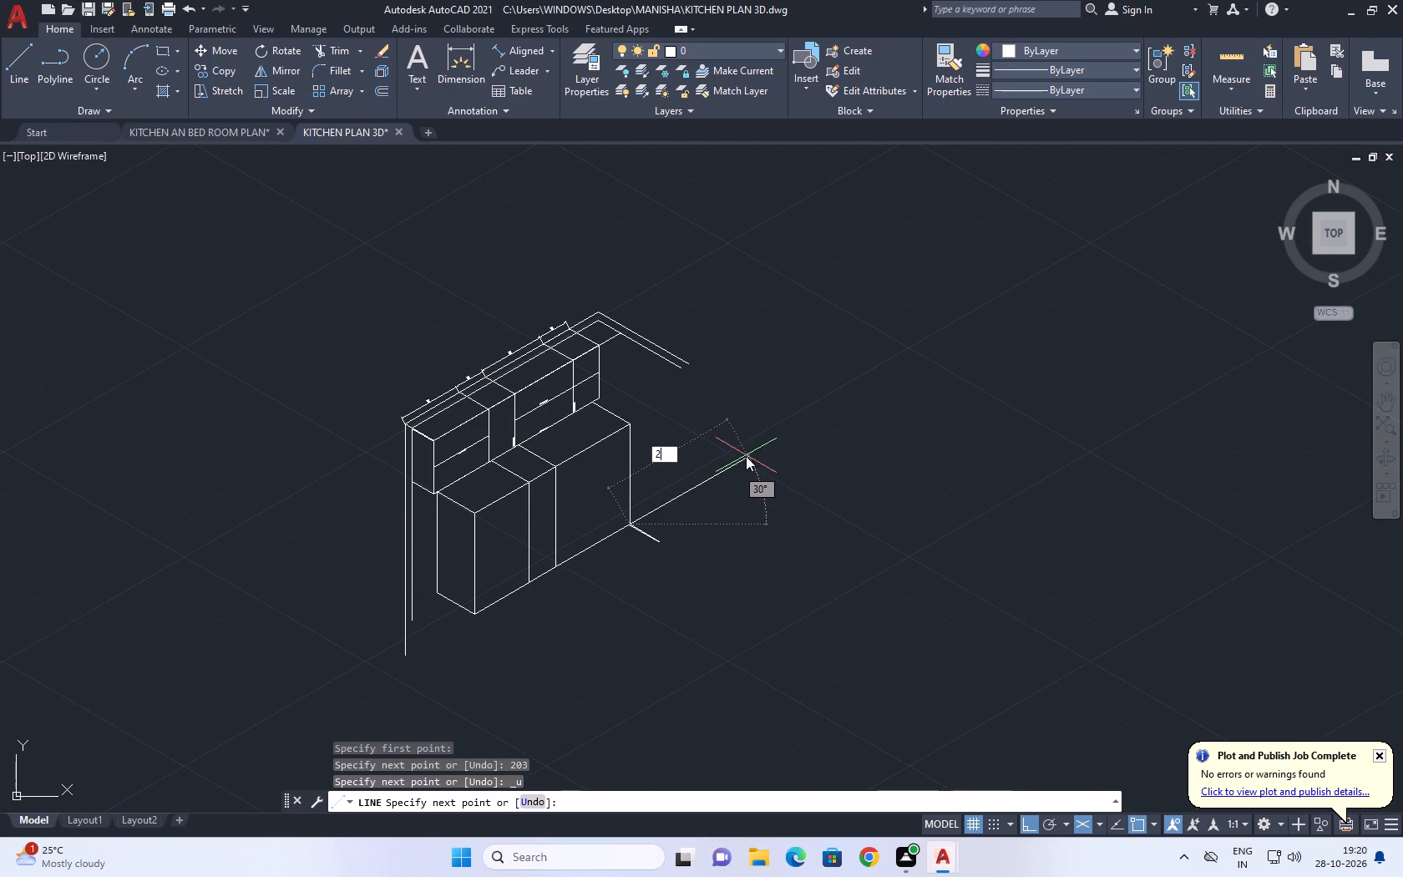
pyautogui.press('Return')
pyautogui.scroll(2, 626, 452)
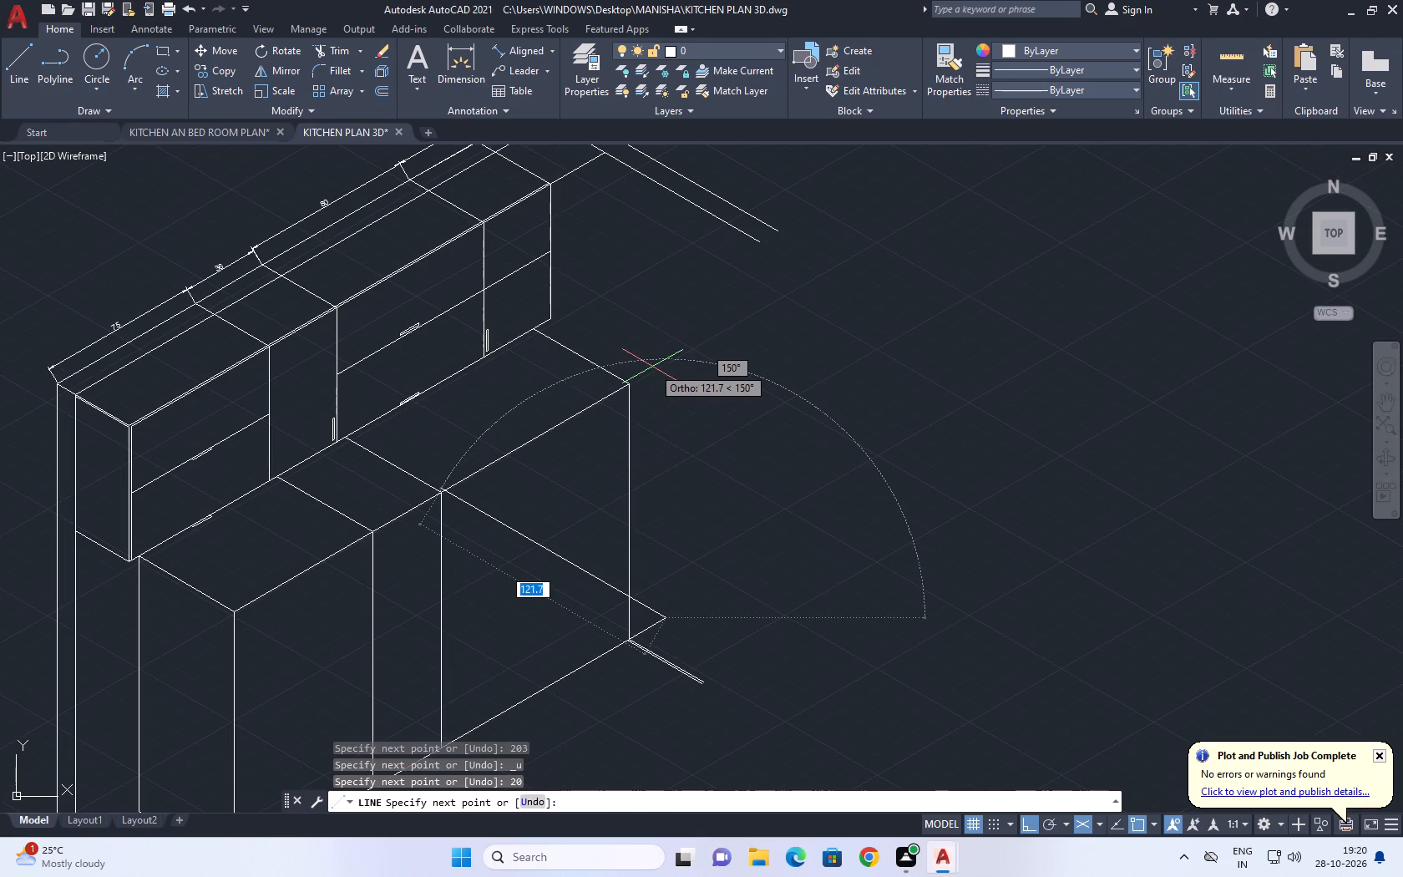
pyautogui.press('F5')
pyautogui.click(650, 350)
pyautogui.press('space')
# Draw a line about 67 units long at 30° from the third base unit's far top front corner.
pyautogui.write('L')
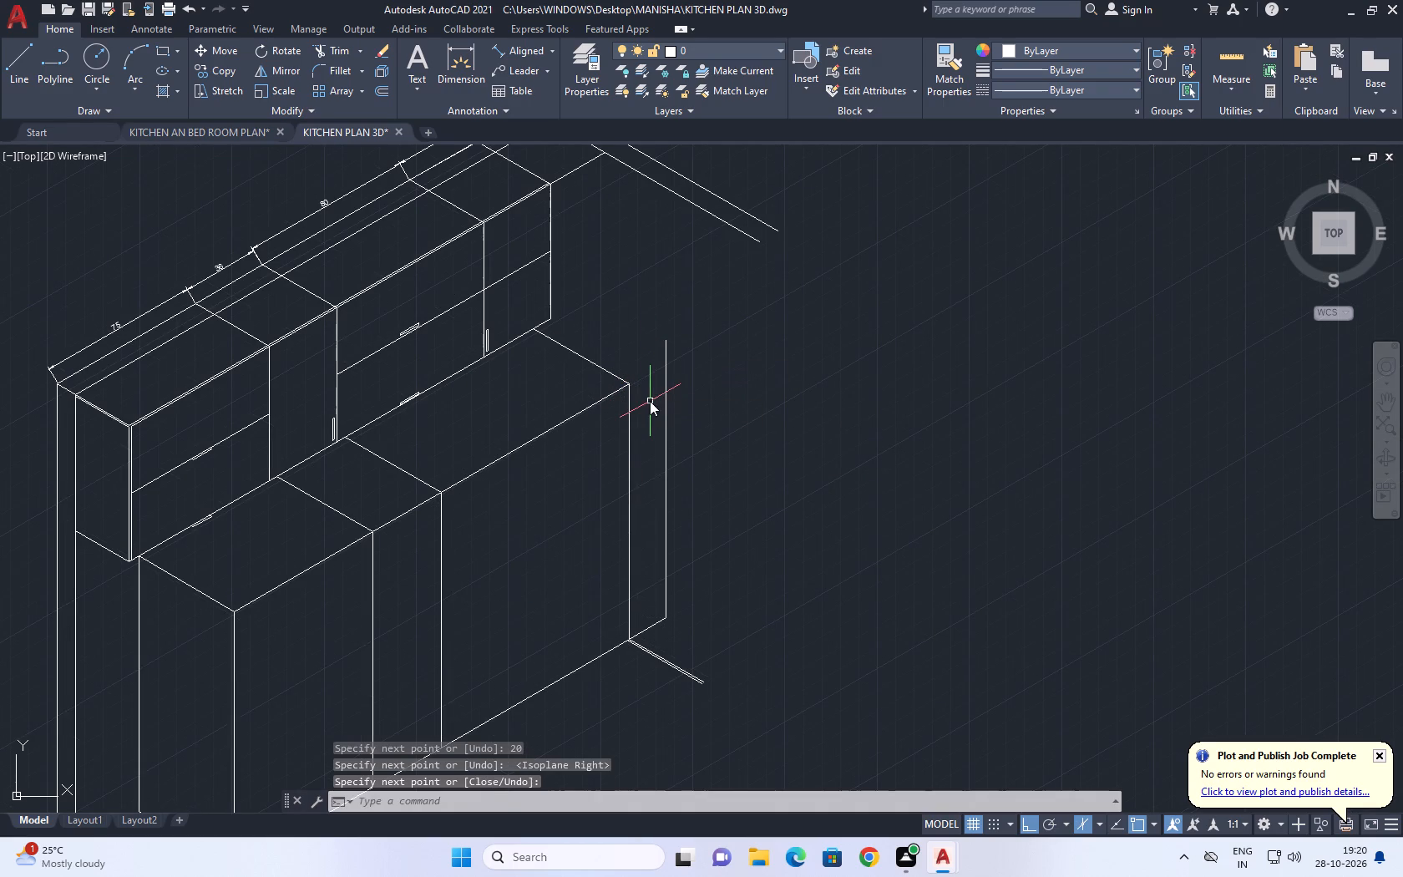
pyautogui.press('space')
pyautogui.click(631, 386)
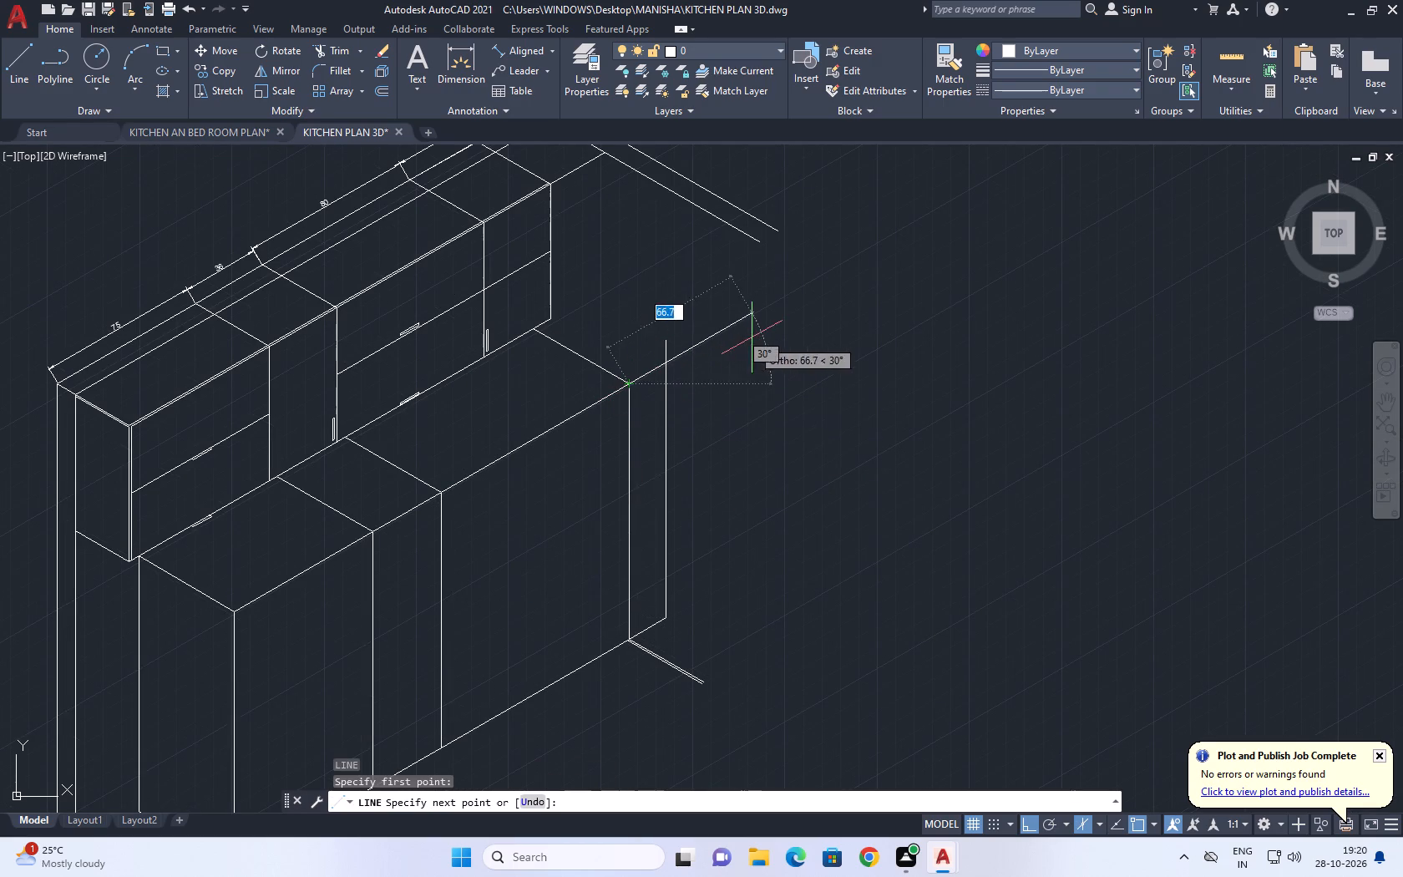
pyautogui.click(752, 337)
pyautogui.press('Escape')
# Draw a 330° line from the last upper cabinet's far bottom corner past the extended countertop front edge, using the left isoplane.
pyautogui.moveTo(683, 355); pyautogui.dragTo(732, 449, button='middle')
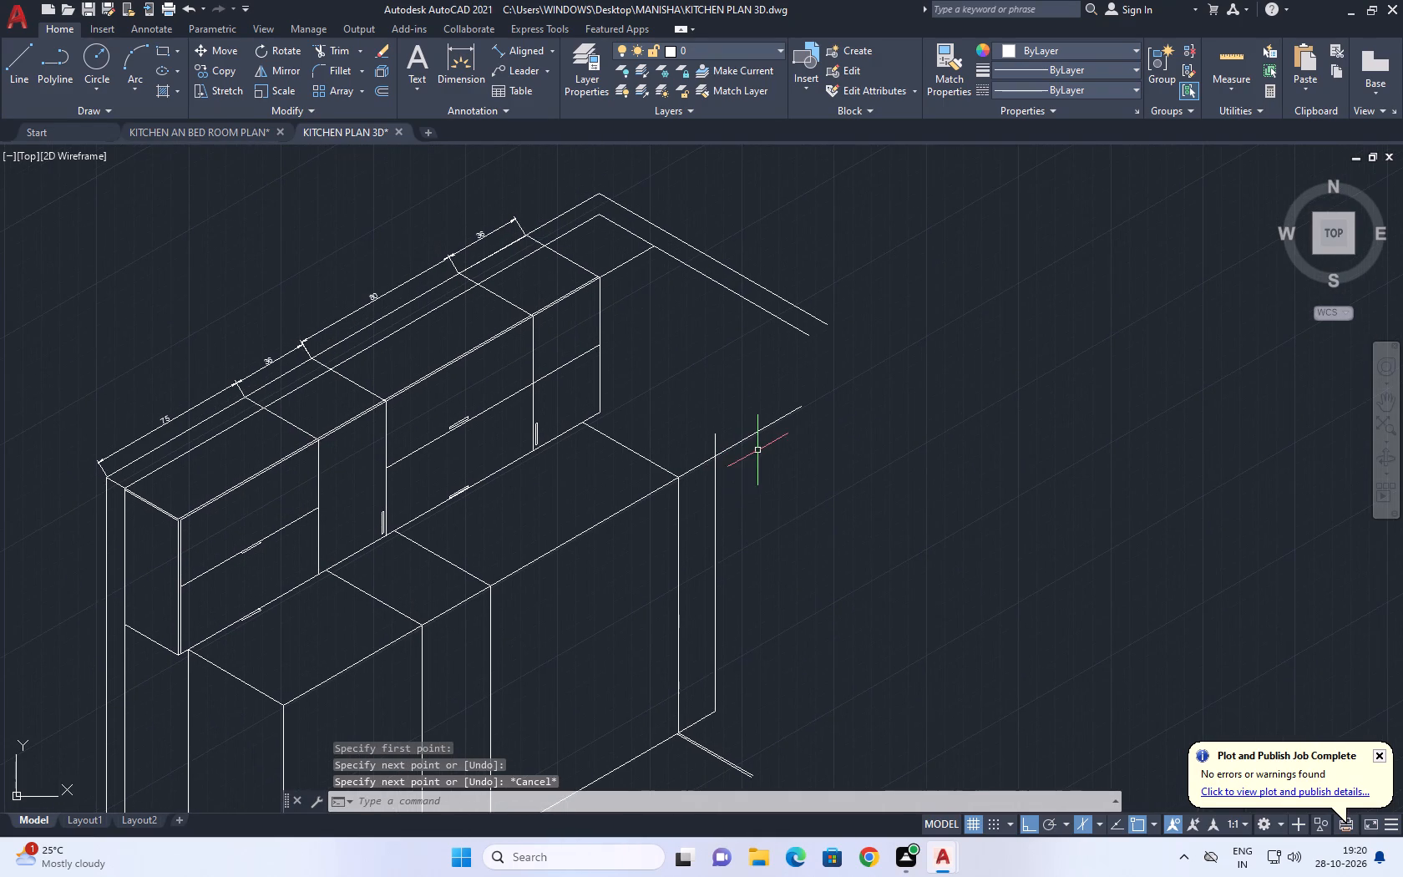
pyautogui.press('l')
pyautogui.press('space')
pyautogui.scroll(2, 613, 413)
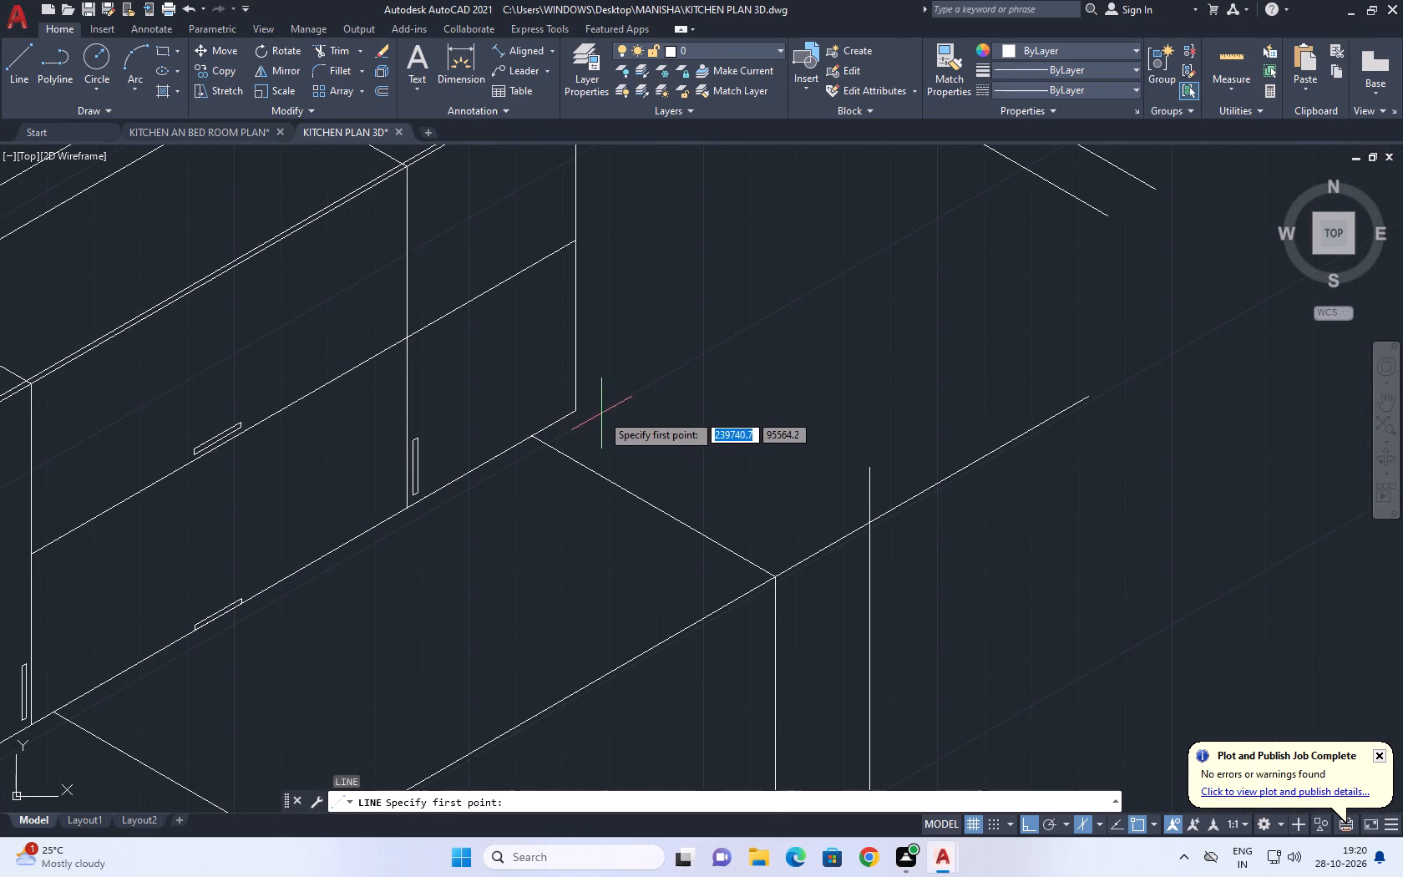
pyautogui.click(577, 410)
pyautogui.moveTo(767, 475); pyautogui.dragTo(686, 400, button='middle')
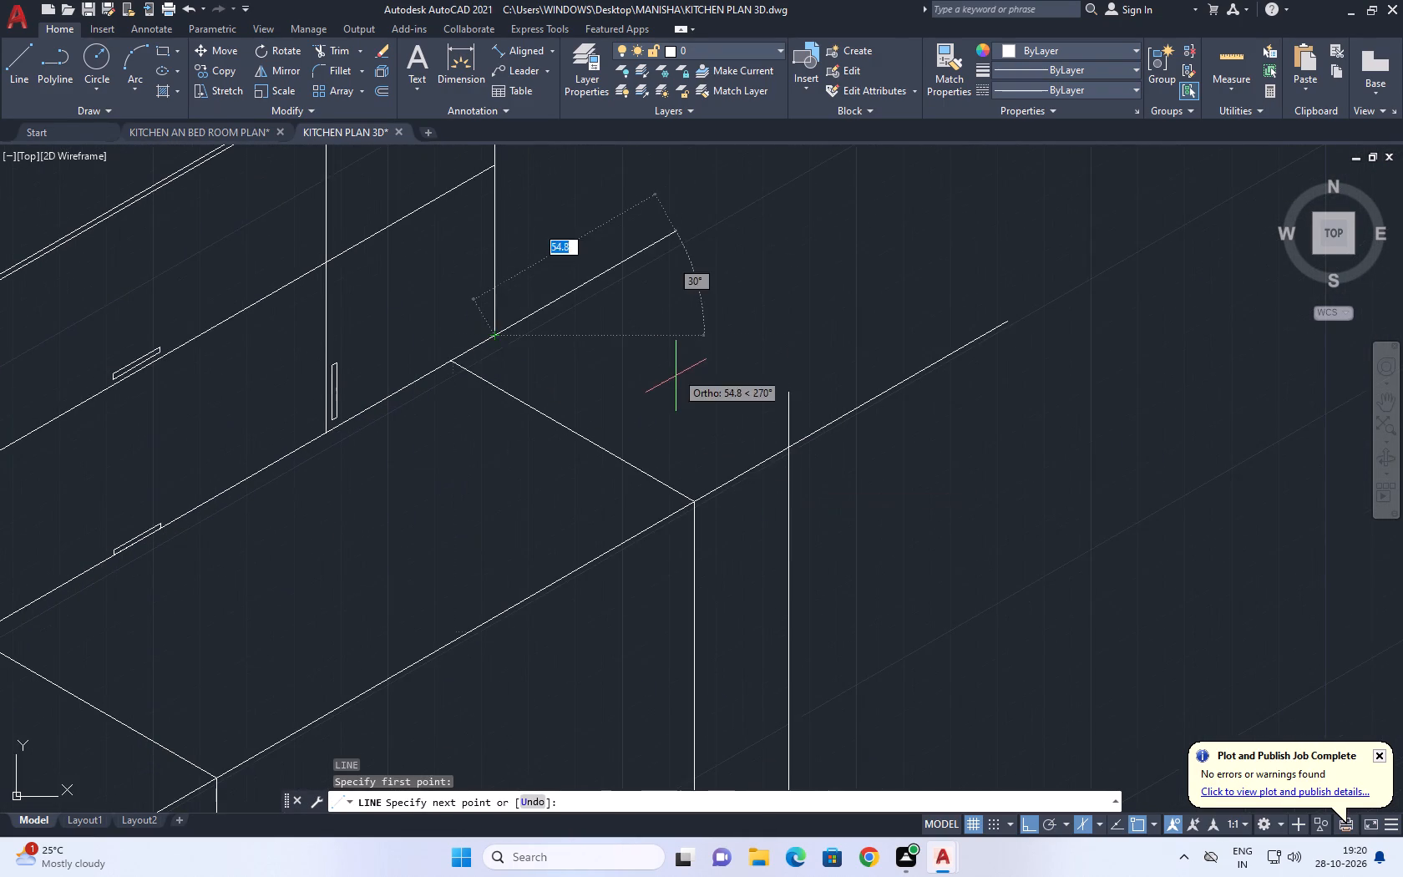
pyautogui.press('F5')
pyautogui.moveTo(758, 498); pyautogui.dragTo(687, 332, button='middle')
pyautogui.click(758, 405)
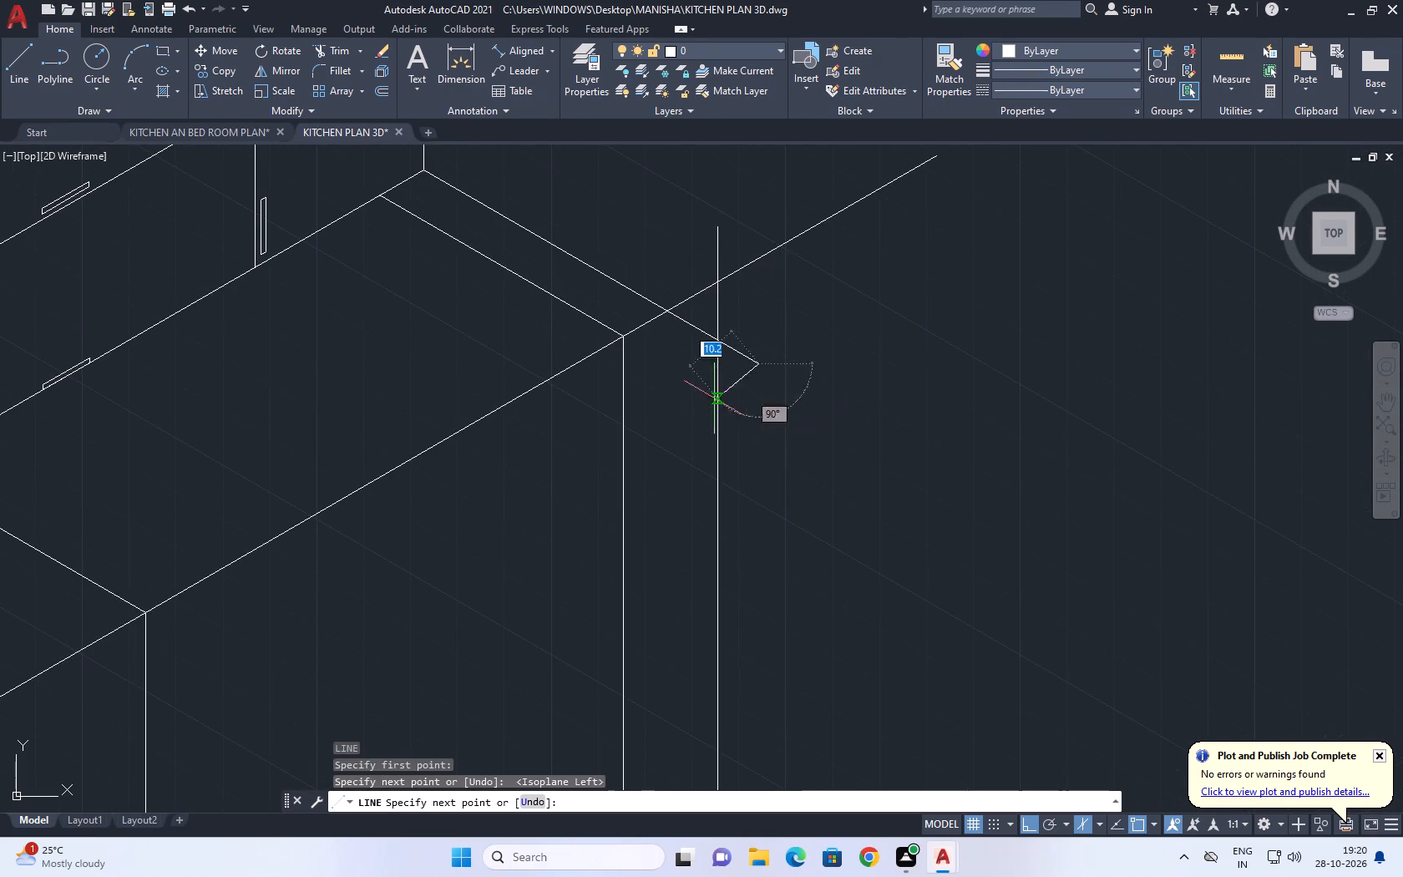
pyautogui.press('space')
# Draw a vertical line from the intersection of the 330° line and extended countertop edge down past the base unit's bottom edge.
pyautogui.write('L')
pyautogui.press('space')
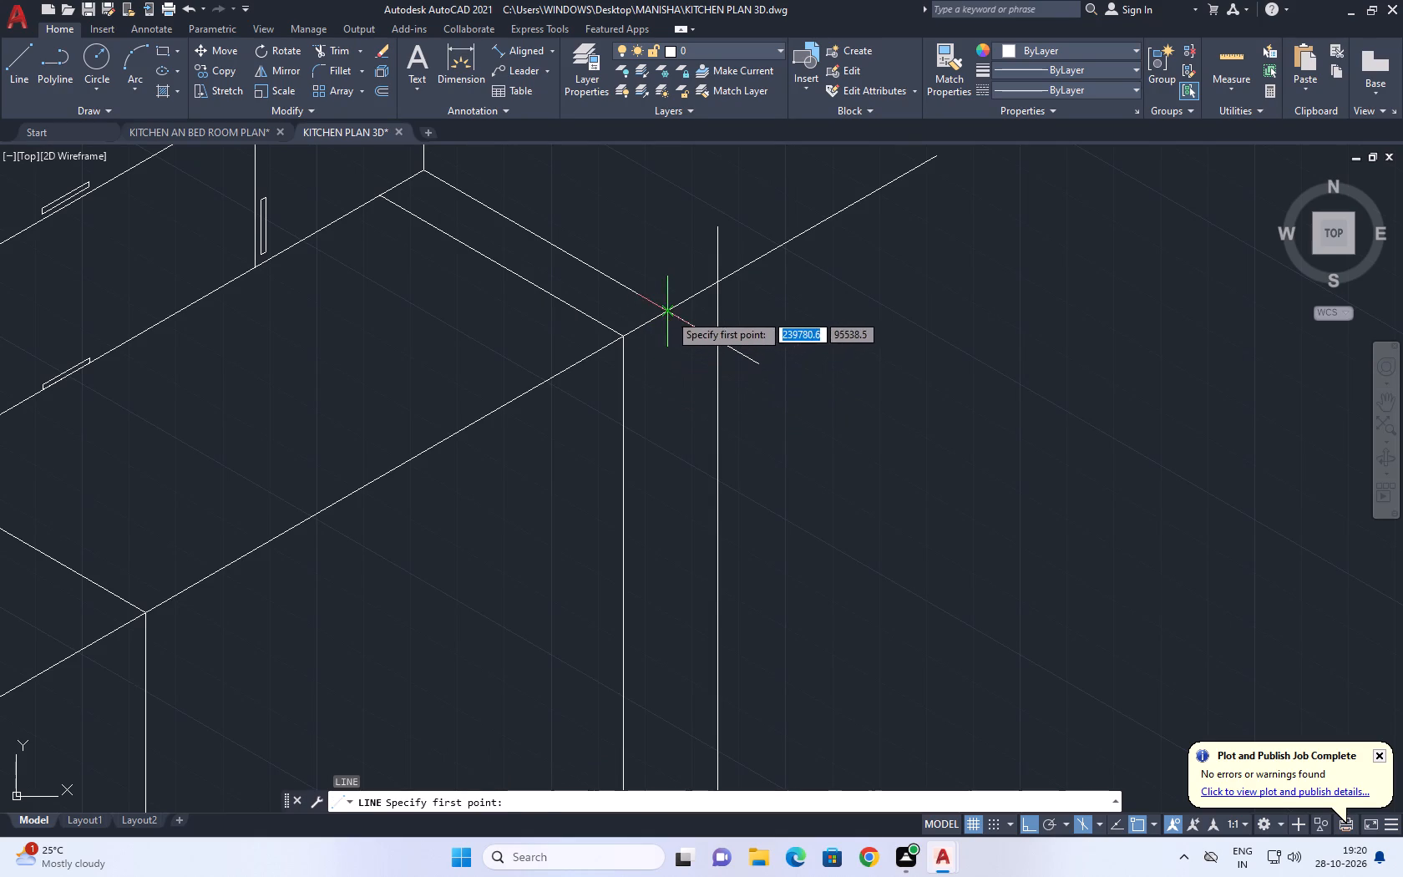
pyautogui.click(670, 313)
pyautogui.scroll(-5, 692, 276)
pyautogui.scroll(2, 678, 388)
pyautogui.scroll(3, 705, 288)
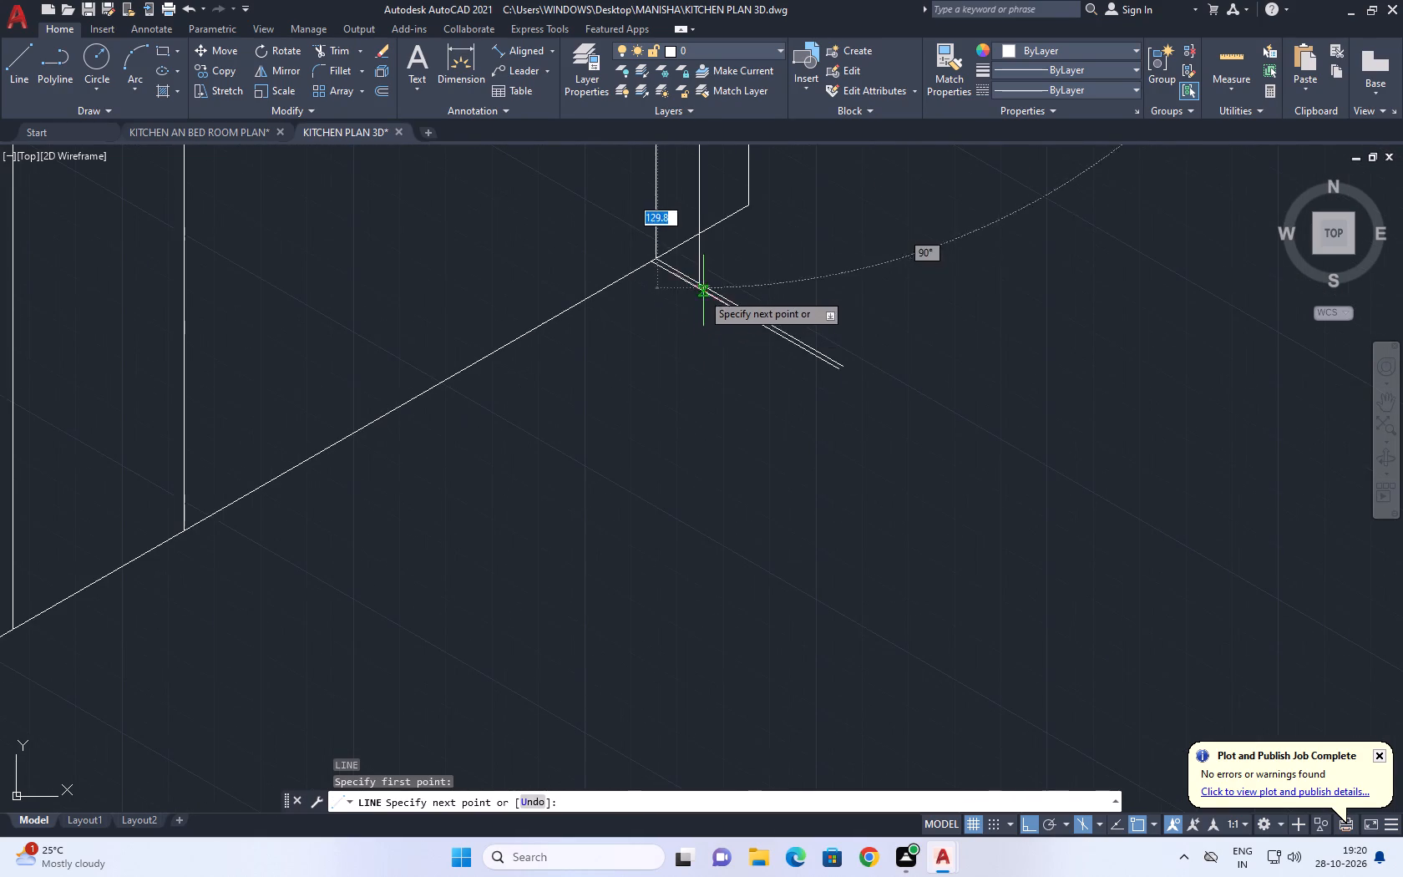
pyautogui.click(702, 368)
pyautogui.press('space')
# Trim the bottom line beyond the new vertical, remove the outer vertical line, and trim the line overhangs at the top corner.
pyautogui.moveTo(742, 233); pyautogui.dragTo(762, 440, button='middle')
pyautogui.scroll(-2, 773, 471)
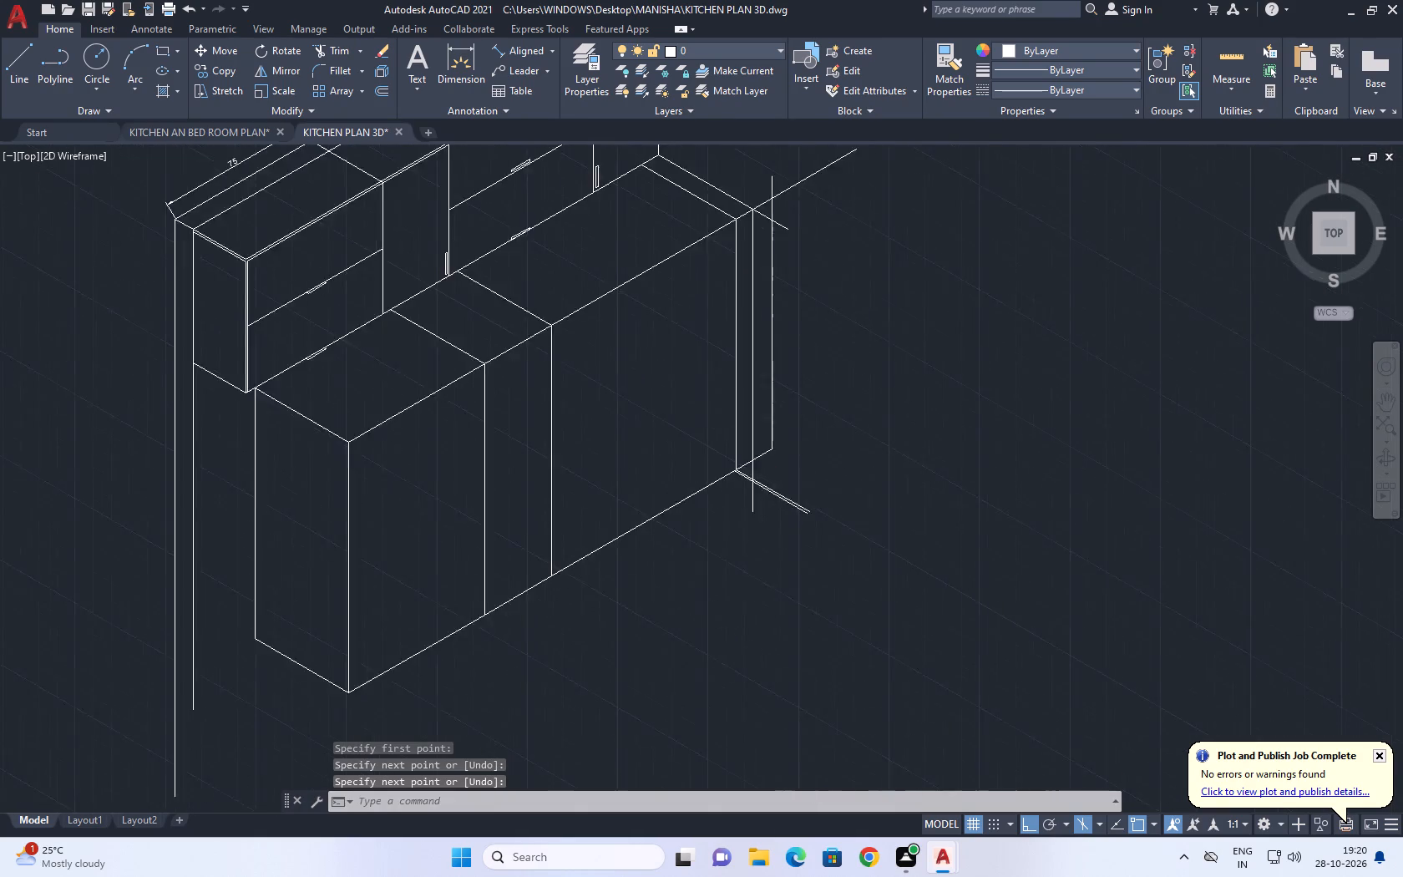
pyautogui.scroll(-1, 774, 473)
pyautogui.scroll(3, 771, 454)
pyautogui.moveTo(787, 489); pyautogui.dragTo(767, 459)
pyautogui.click(748, 414)
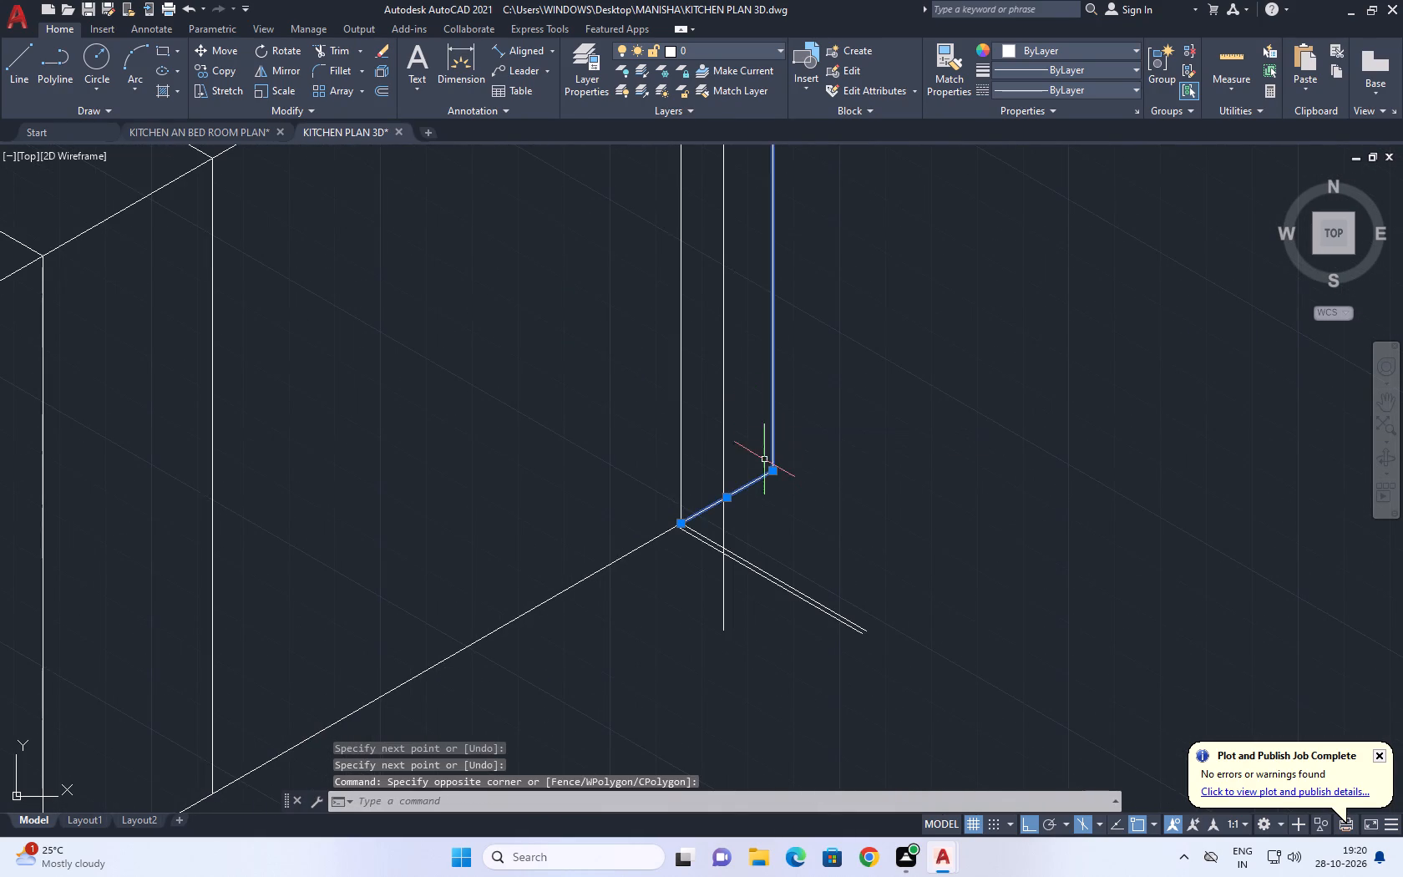
pyautogui.press('Escape')
pyautogui.write('TR')
pyautogui.press('space')
pyautogui.moveTo(759, 499); pyautogui.dragTo(757, 481)
pyautogui.click(777, 395)
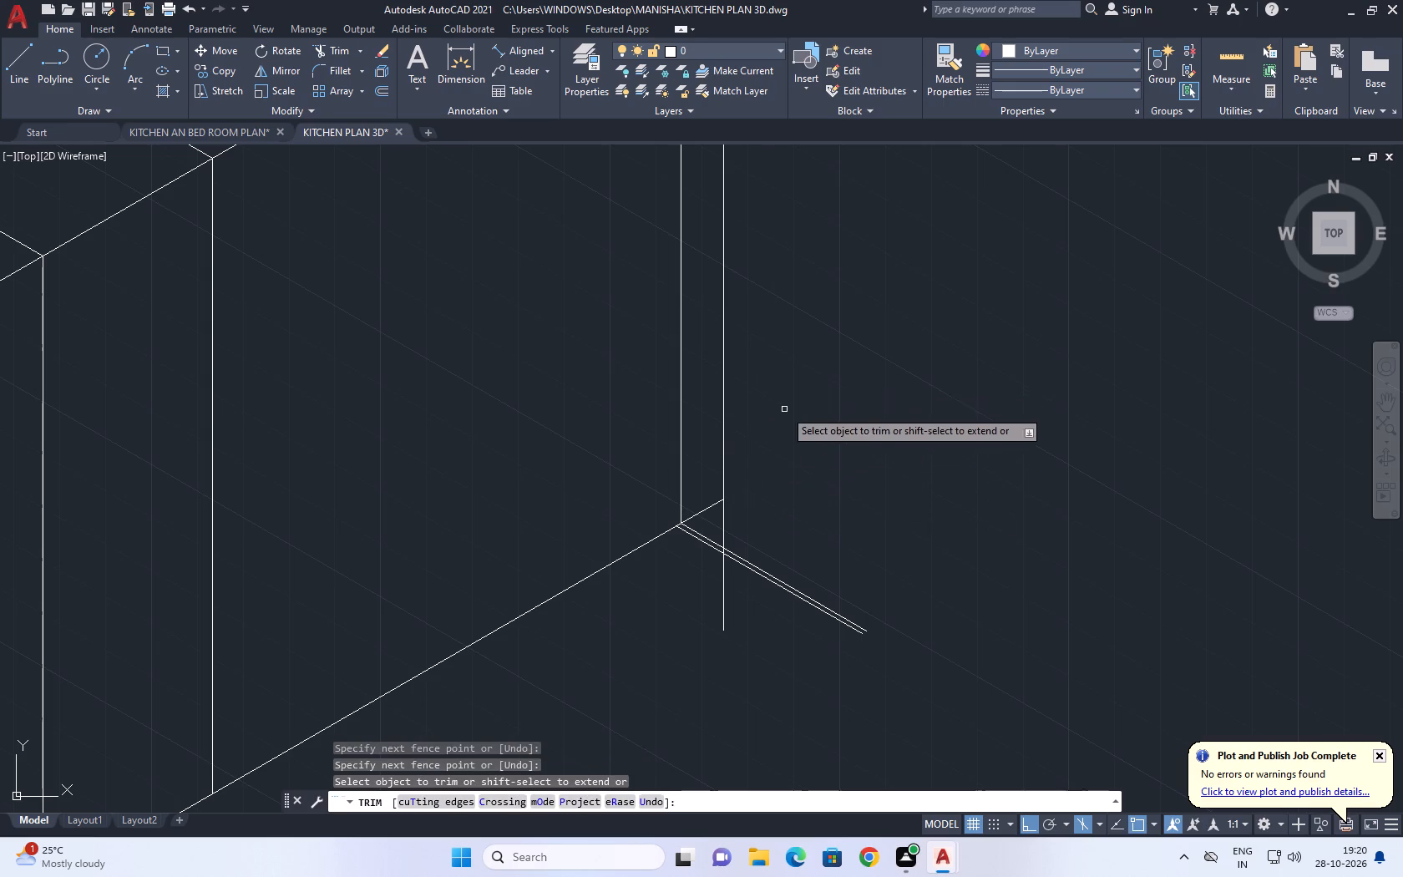
pyautogui.scroll(-4, 793, 442)
pyautogui.scroll(2, 789, 341)
pyautogui.click(793, 357)
pyautogui.click(779, 406)
pyautogui.click(788, 371)
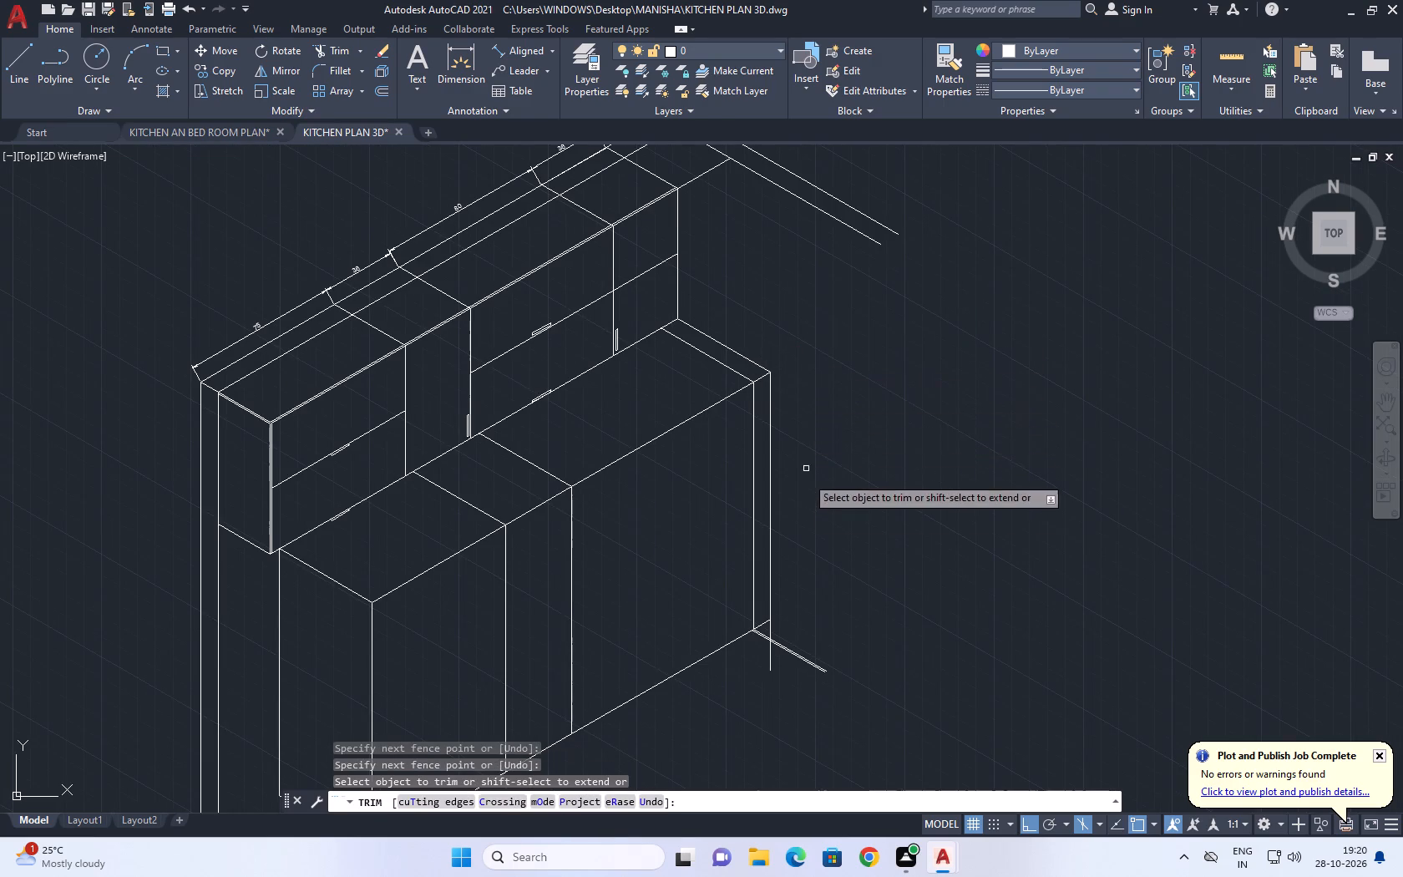
# Trim the new vertical line below the bottom edge, including the leftover piece between the two short 330° lines.
pyautogui.moveTo(803, 496); pyautogui.dragTo(779, 347, button='middle')
pyautogui.scroll(2, 749, 473)
pyautogui.scroll(2, 762, 571)
pyautogui.click(752, 545)
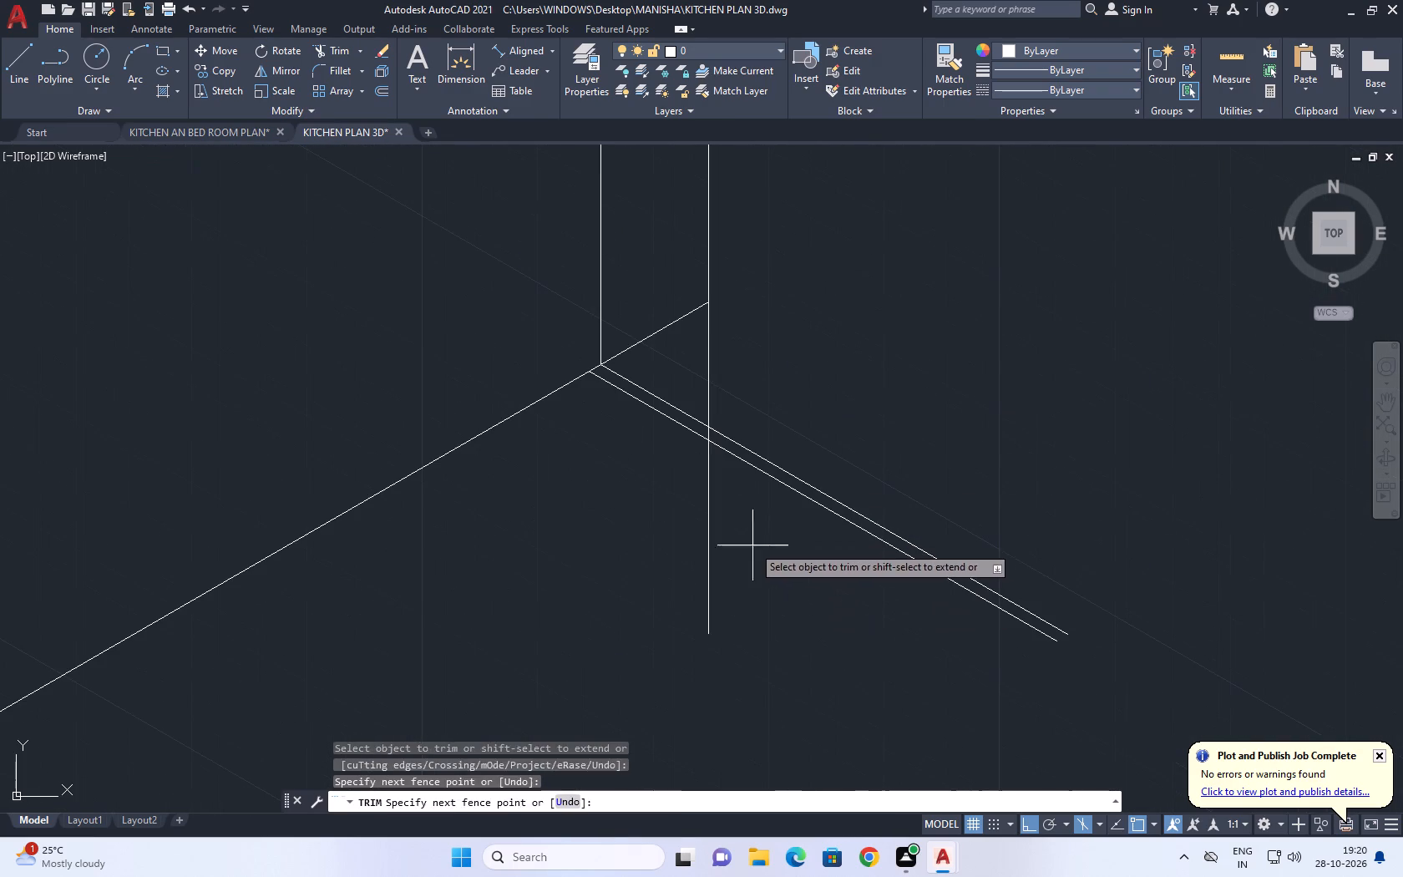
pyautogui.moveTo(680, 513); pyautogui.dragTo(670, 509)
pyautogui.click(716, 370)
pyautogui.click(693, 347)
pyautogui.scroll(1, 703, 444)
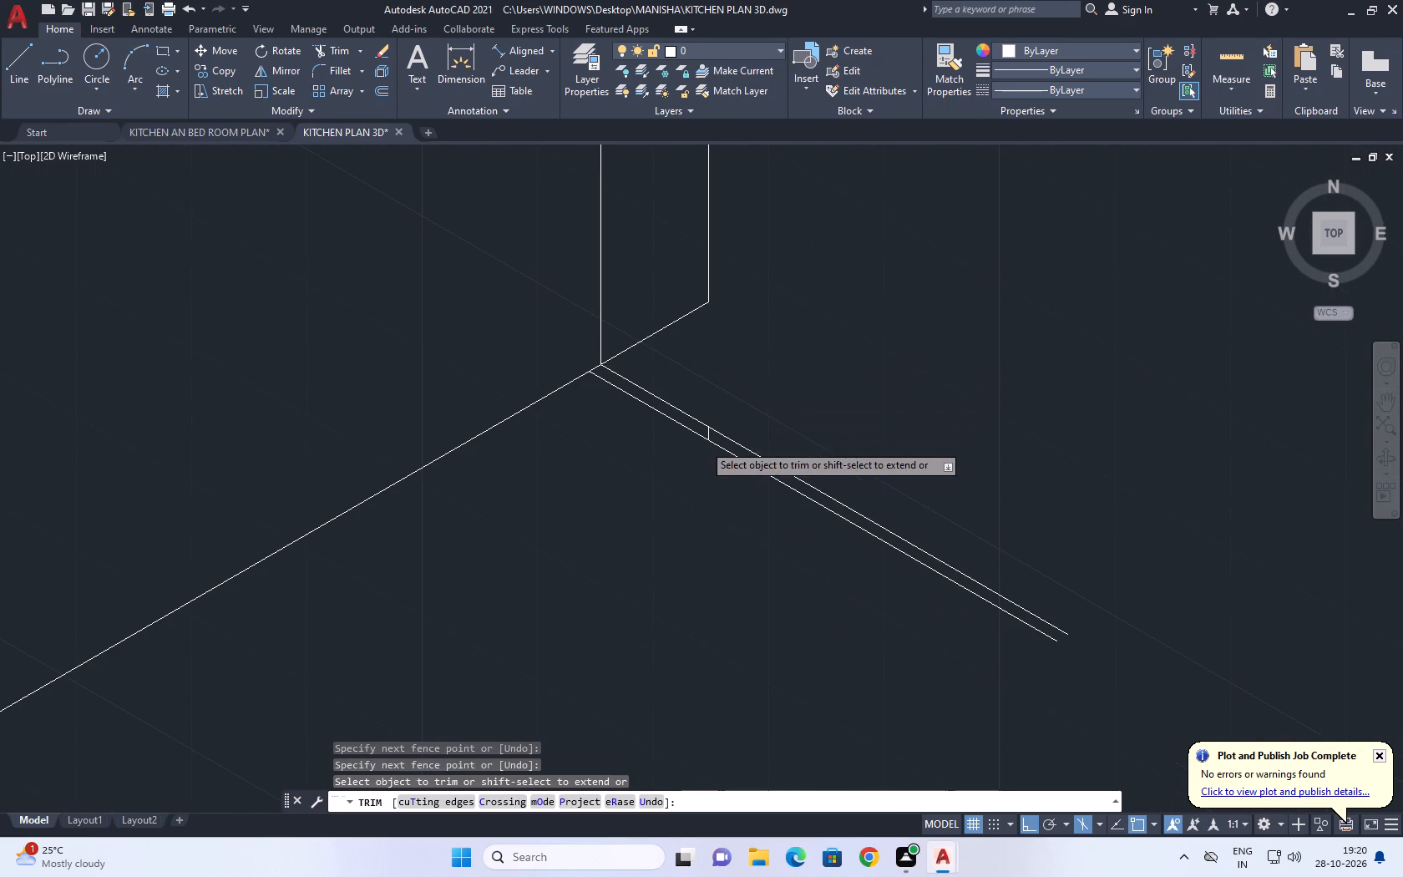
pyautogui.scroll(1, 703, 444)
pyautogui.click(721, 428)
pyautogui.click(700, 411)
pyautogui.press('Escape')
# Draw a line about 54 units long at 330° from the bottom of the new corner vertical.
pyautogui.scroll(-4, 700, 415)
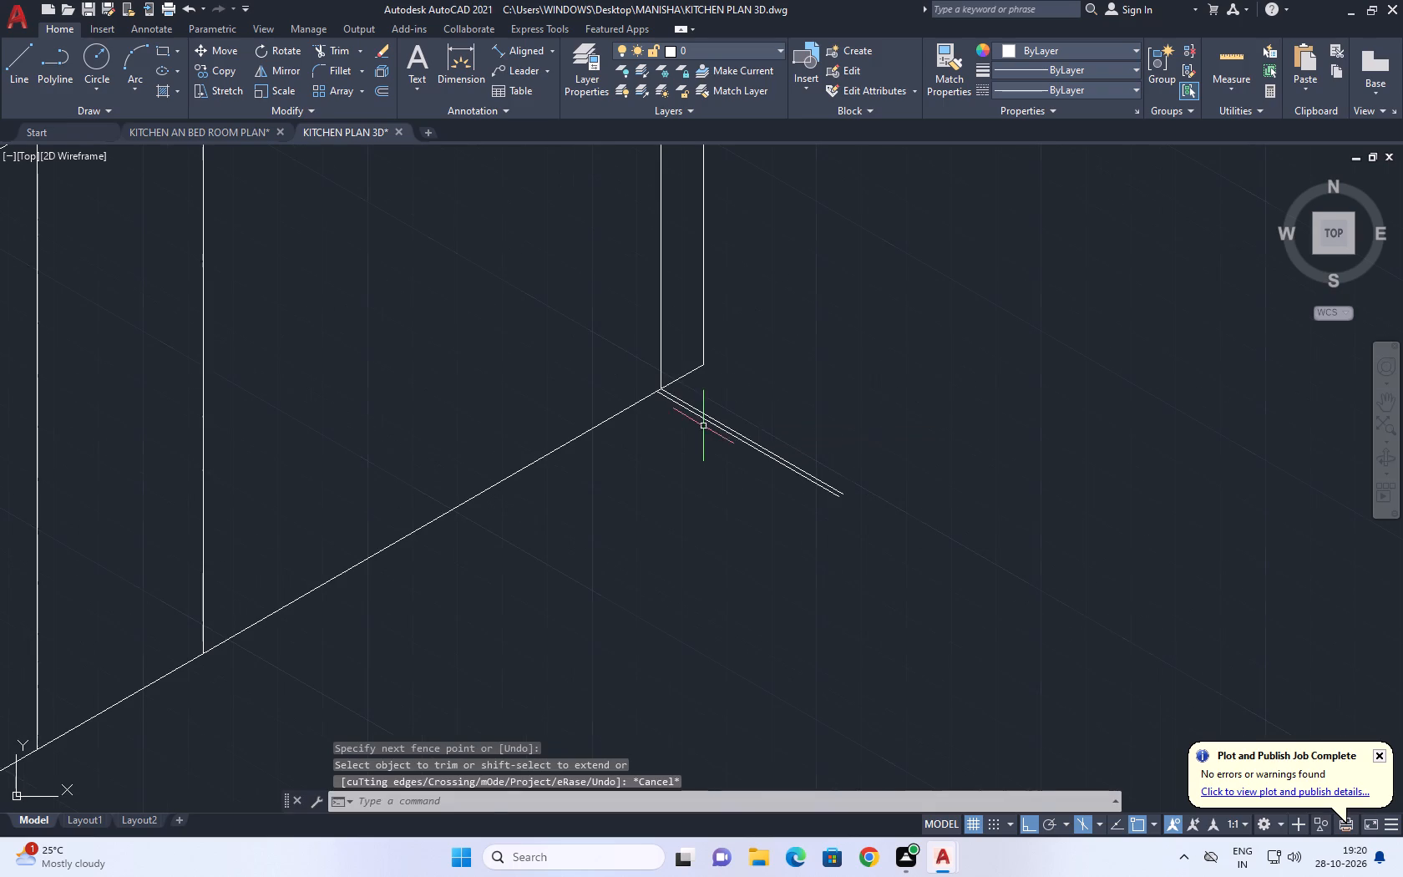
pyautogui.press('l')
pyautogui.press('space')
pyautogui.click(704, 363)
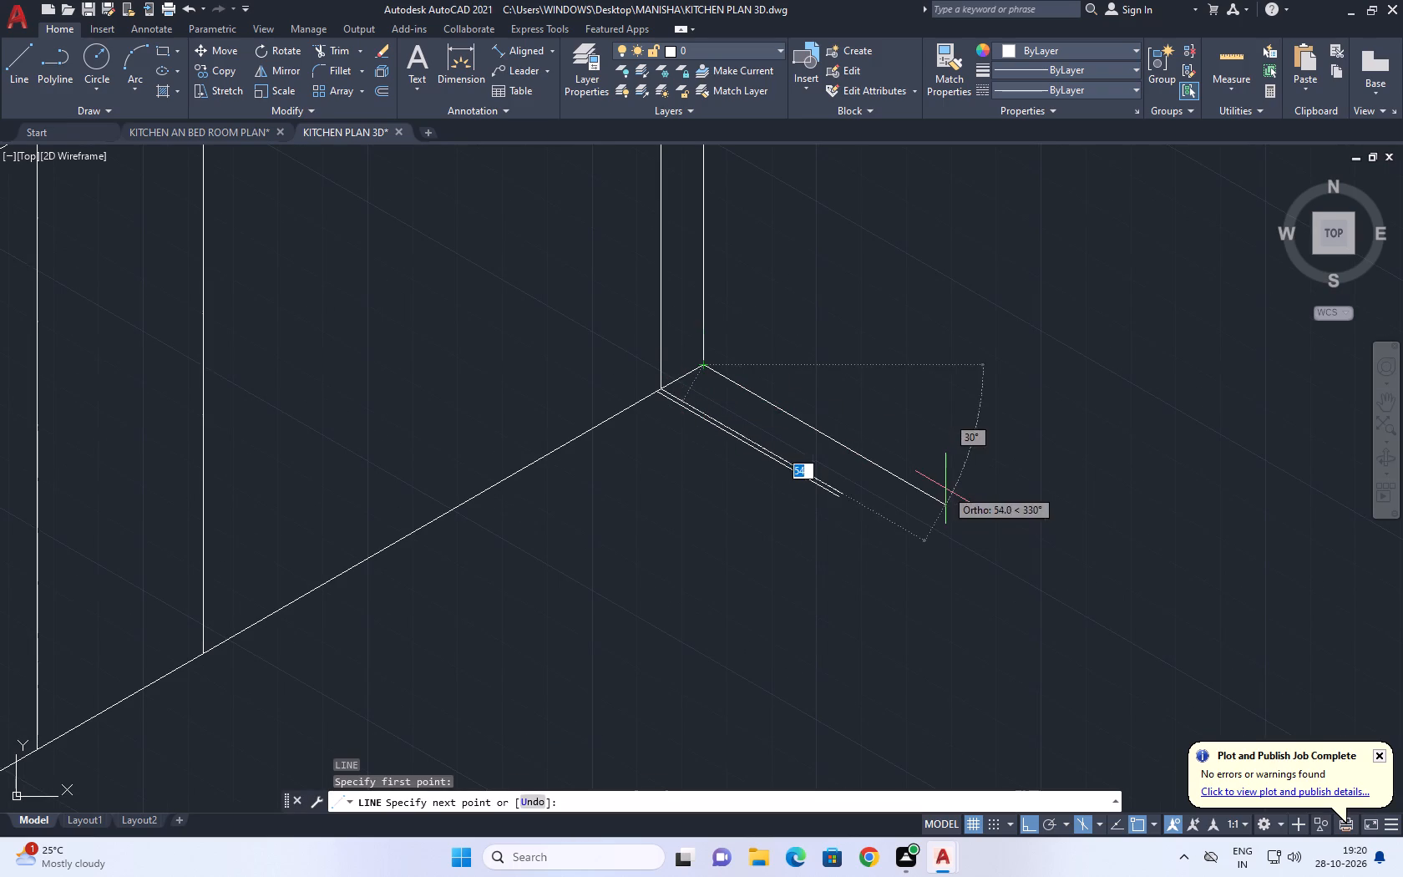
pyautogui.click(945, 489)
pyautogui.press('space')
# Copy the new 330° bottom line 1 unit at 210°, using the top isoplane.
pyautogui.click(864, 449)
pyautogui.click(842, 465)
pyautogui.write('CO')
pyautogui.press('space')
pyautogui.click(858, 455)
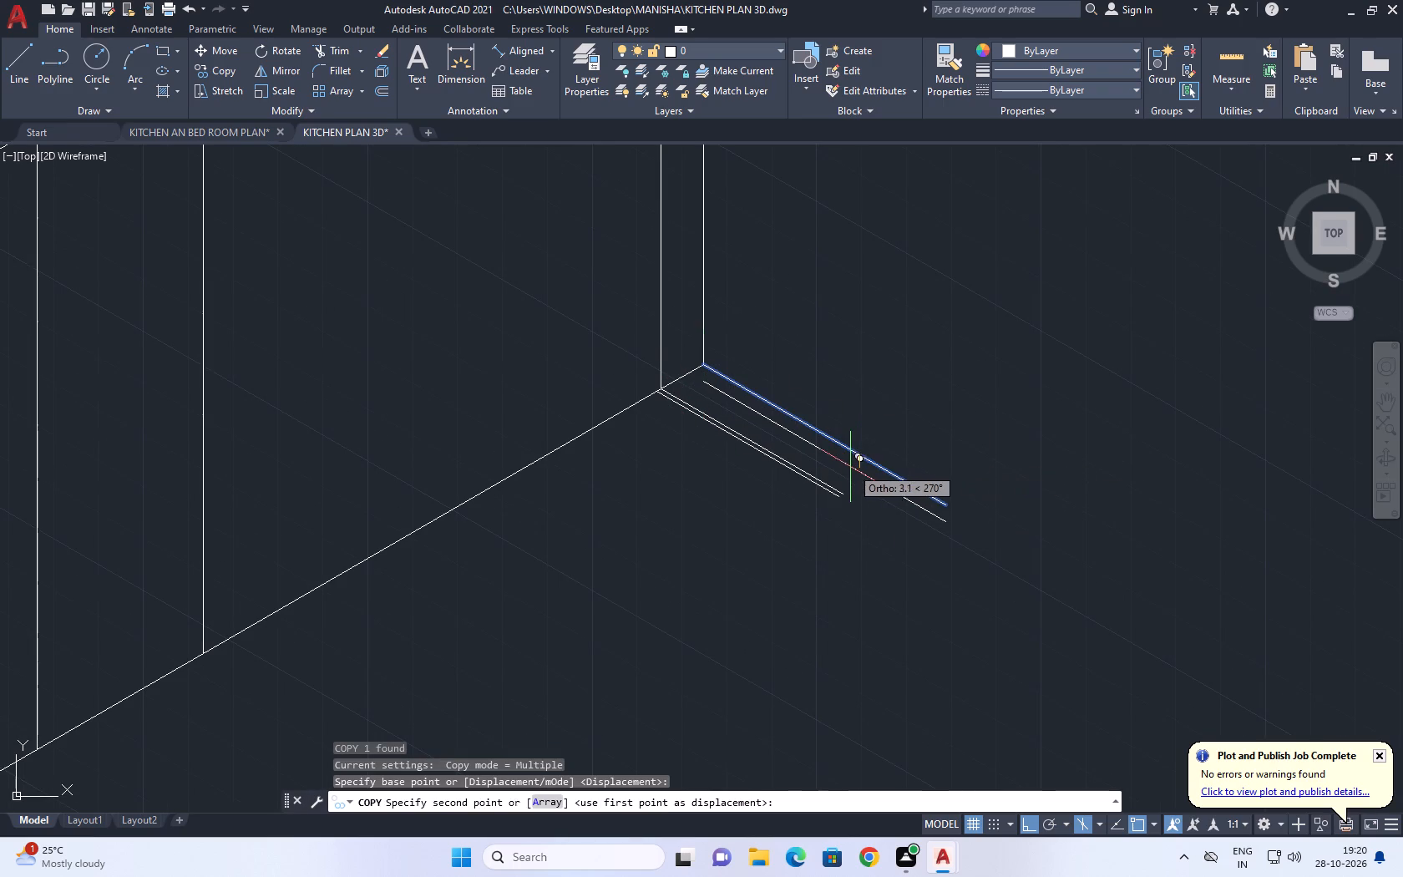
pyautogui.scroll(1, 839, 470)
pyautogui.press('F5')
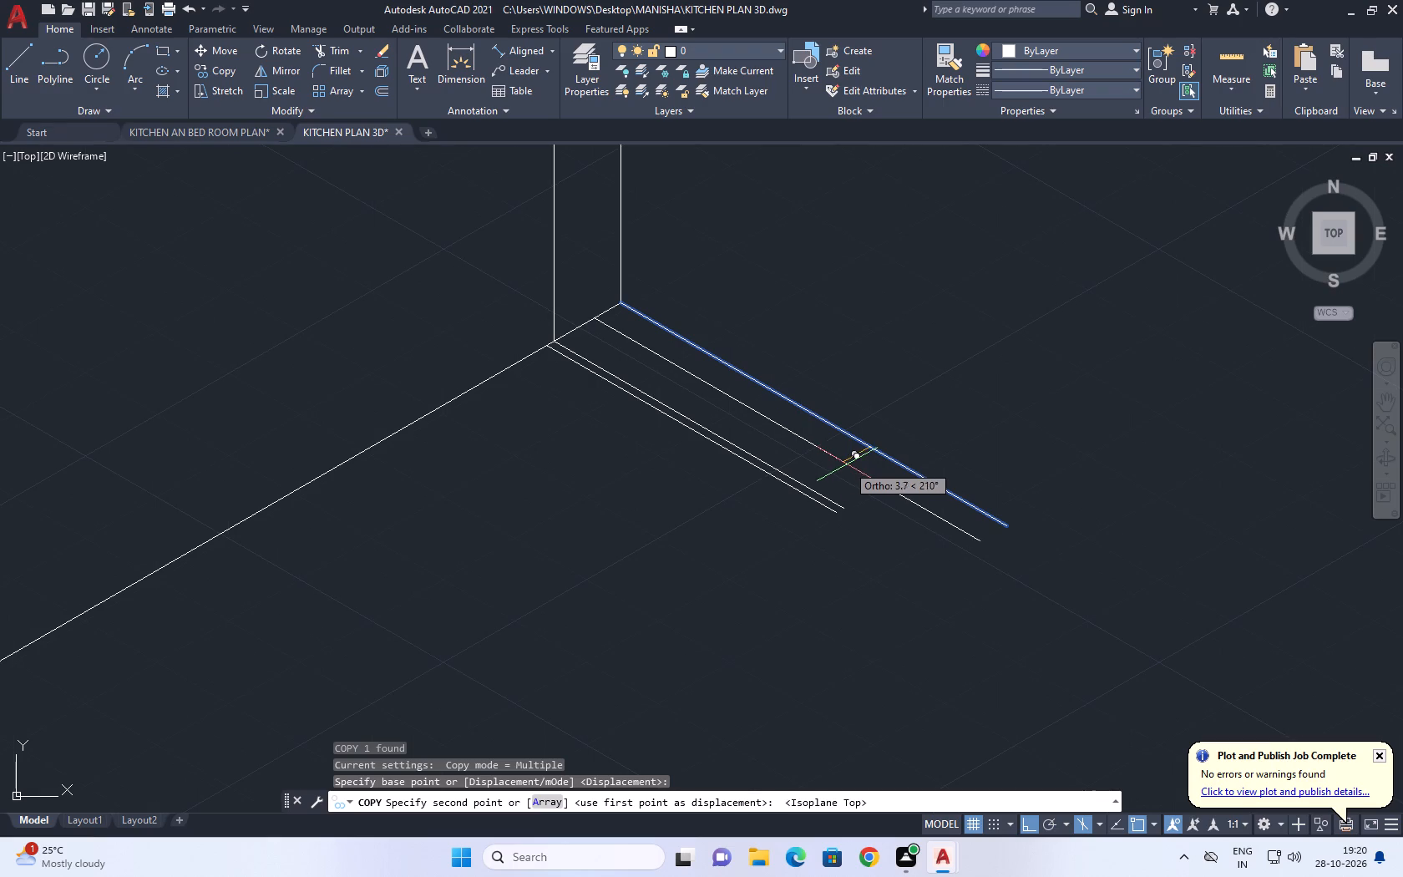
pyautogui.write('1')
pyautogui.press('space')
pyautogui.press('Escape')
# Copy the outer corner vertical 40.51 units along 330°.
pyautogui.scroll(-1, 854, 461)
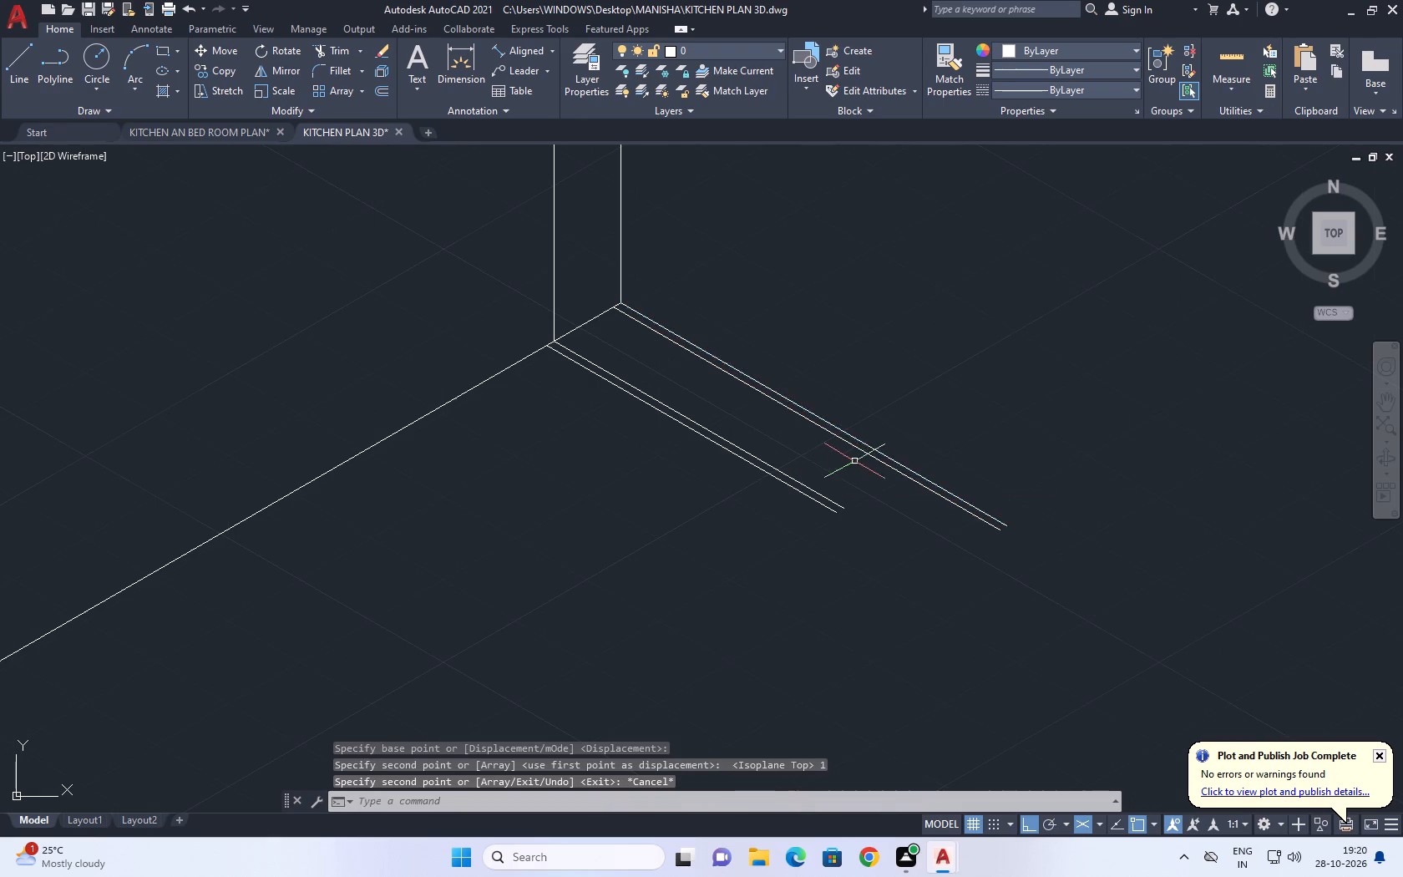
pyautogui.scroll(-1, 855, 462)
pyautogui.moveTo(957, 483); pyautogui.dragTo(724, 358, button='middle')
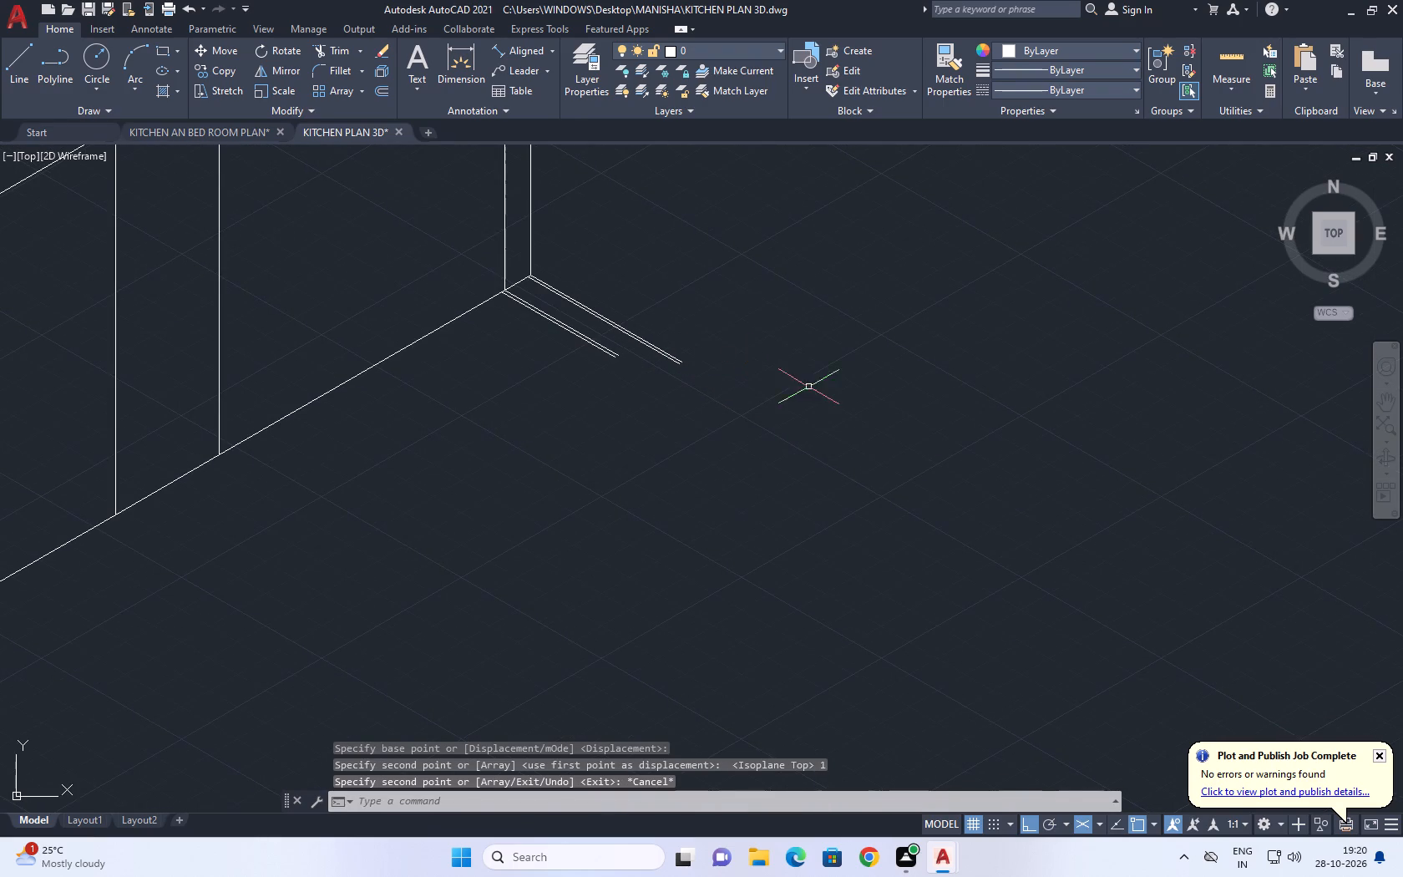
pyautogui.moveTo(823, 388); pyautogui.dragTo(800, 455, button='middle')
pyautogui.moveTo(637, 219); pyautogui.dragTo(769, 532, button='middle')
pyautogui.scroll(-1, 762, 491)
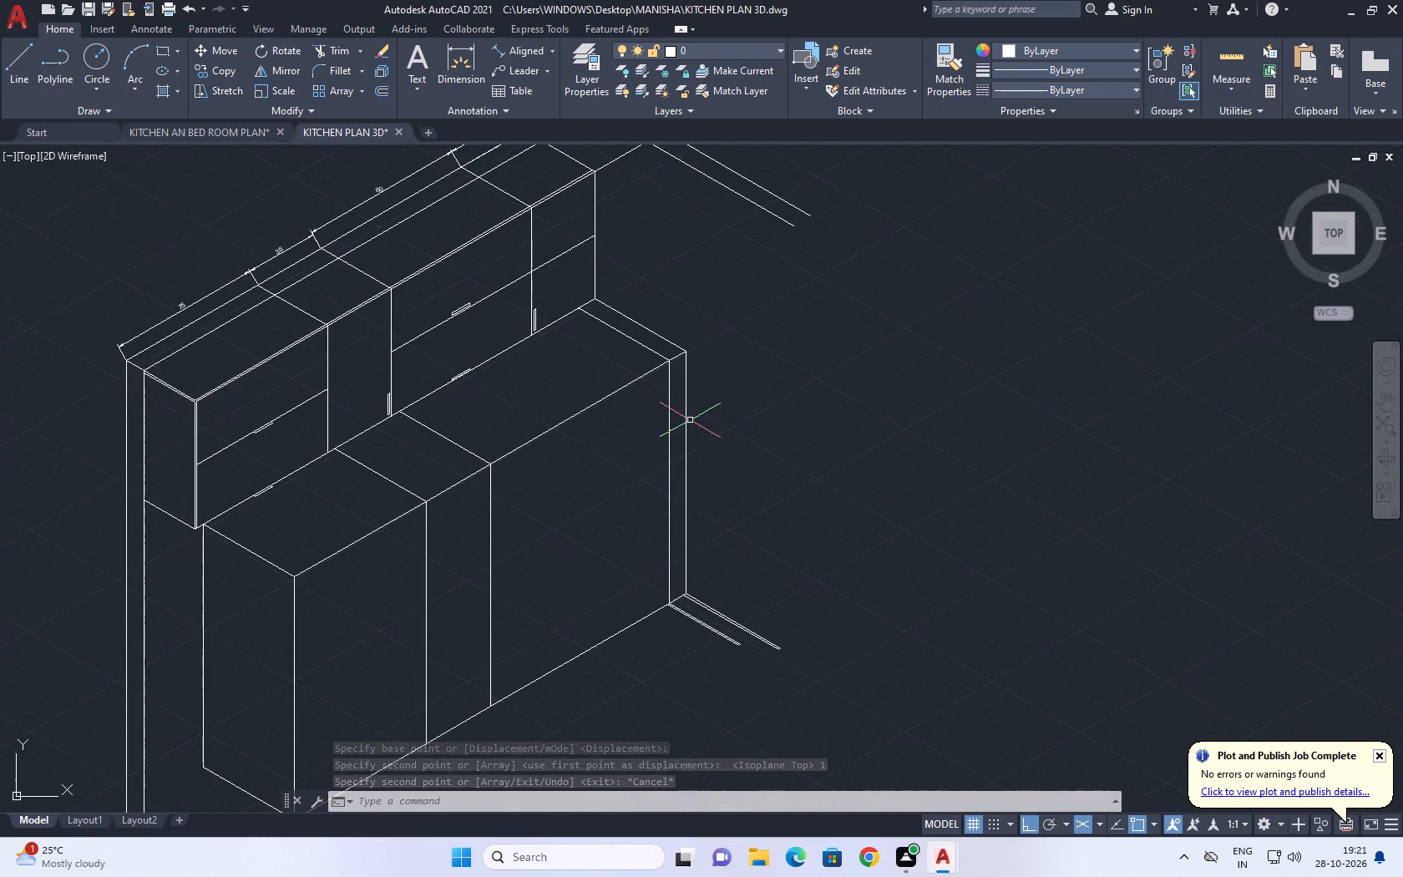
pyautogui.click(686, 413)
pyautogui.moveTo(838, 408); pyautogui.dragTo(696, 297, button='middle')
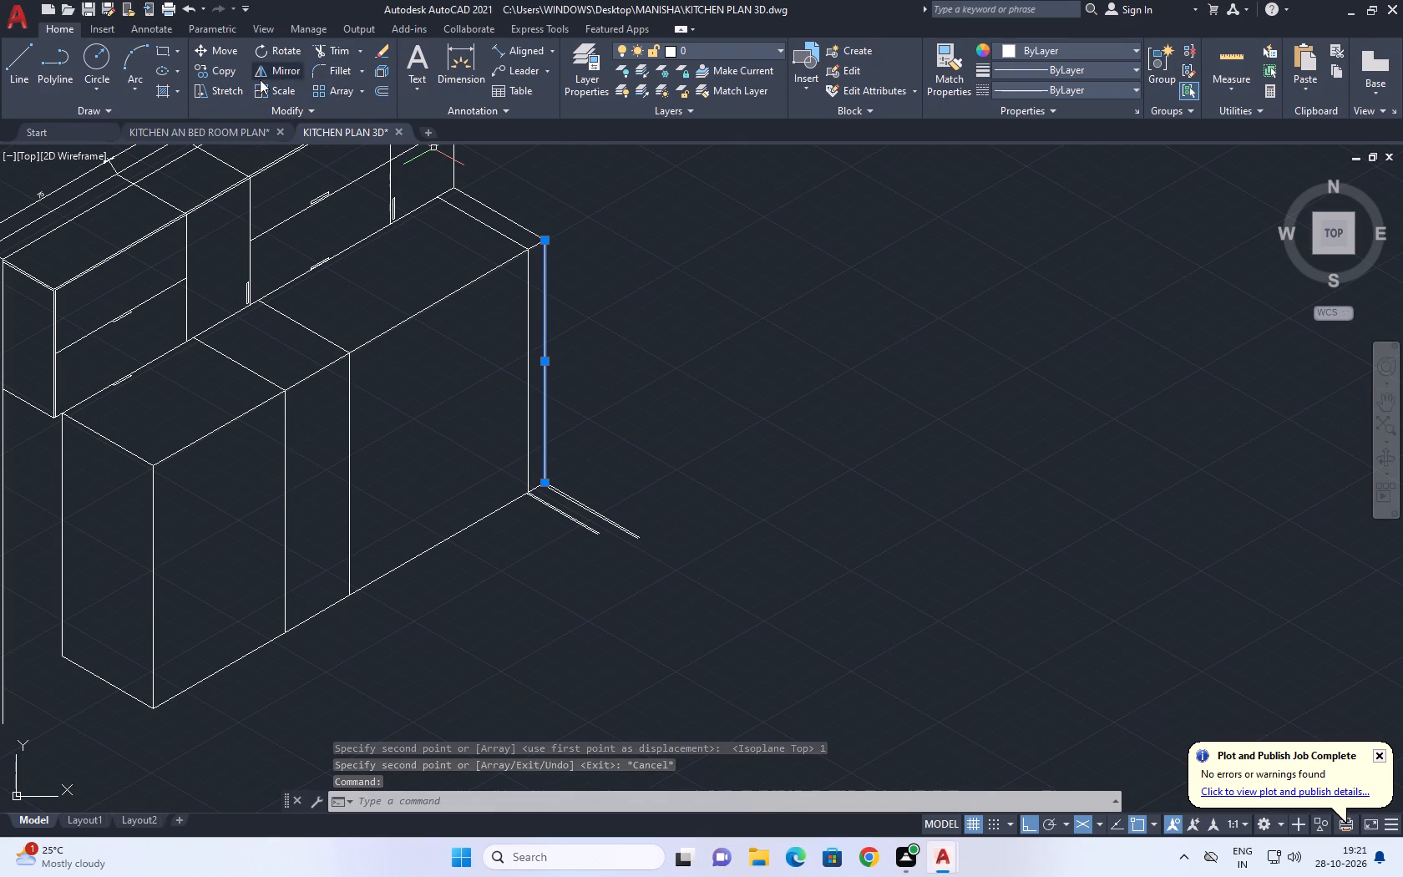
pyautogui.click(230, 68)
pyautogui.click(550, 345)
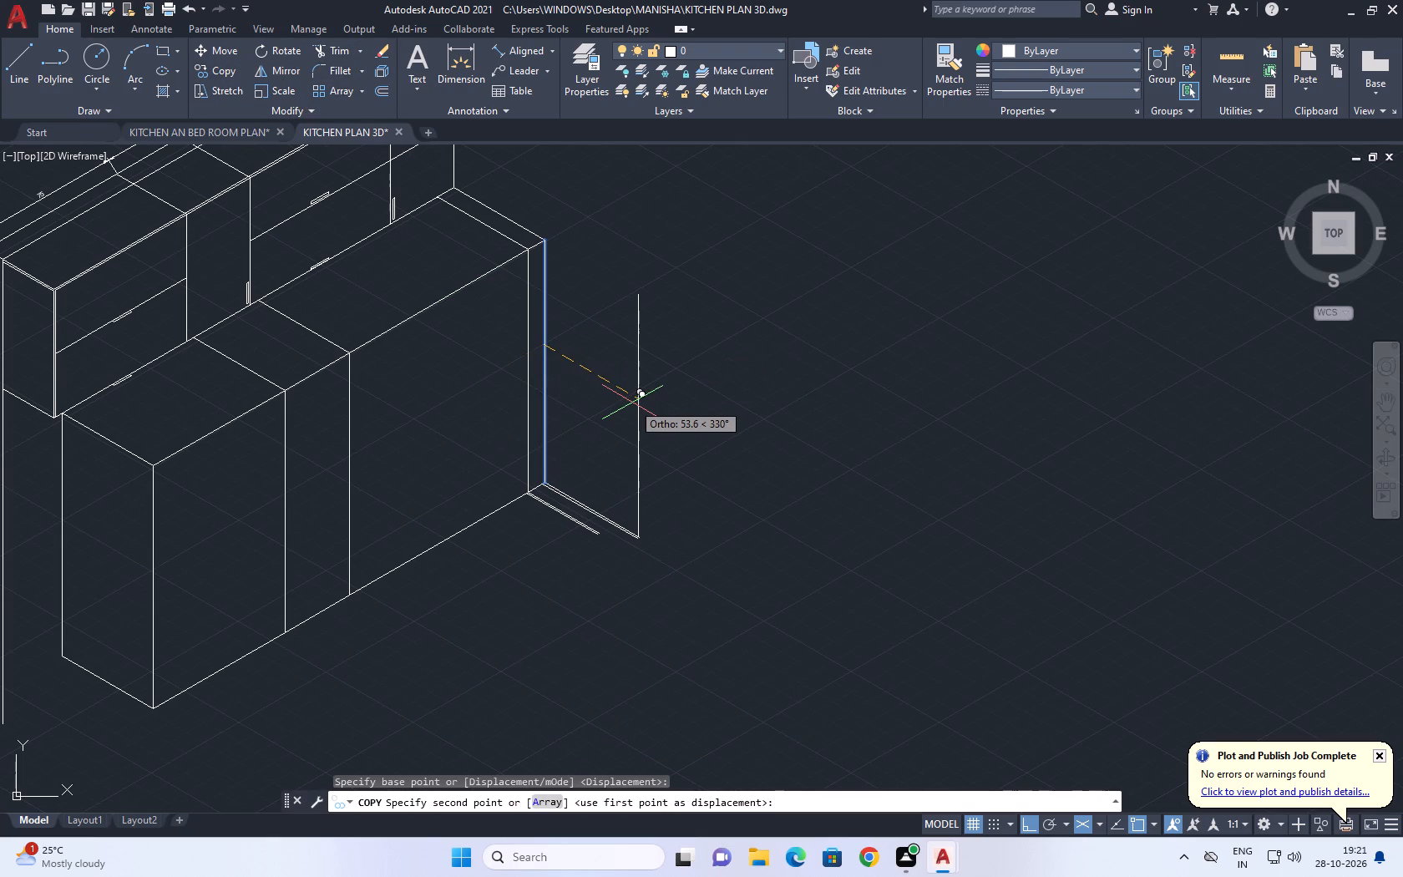
pyautogui.write('40')
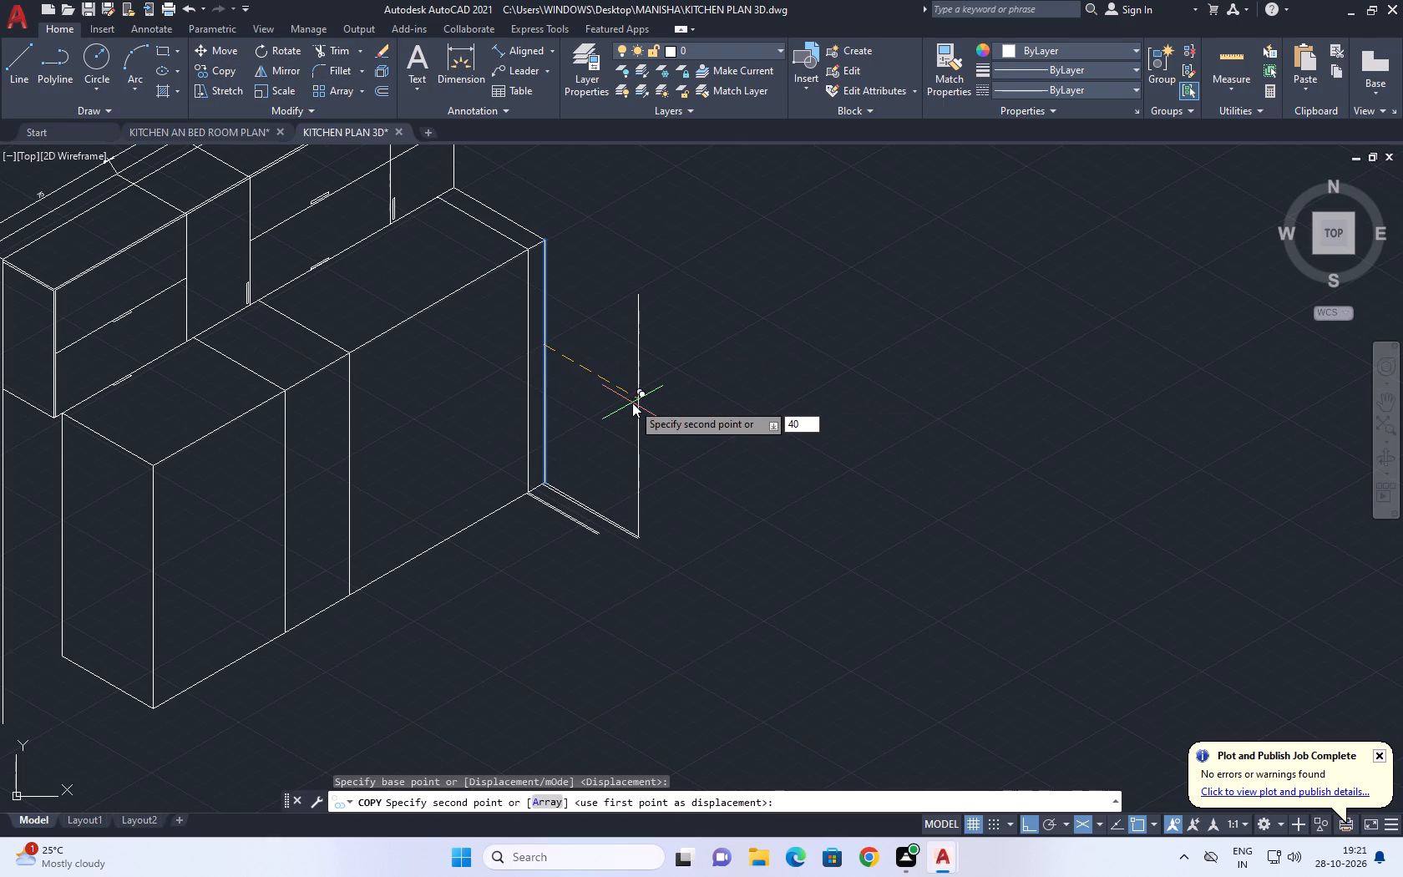
pyautogui.write('.51')
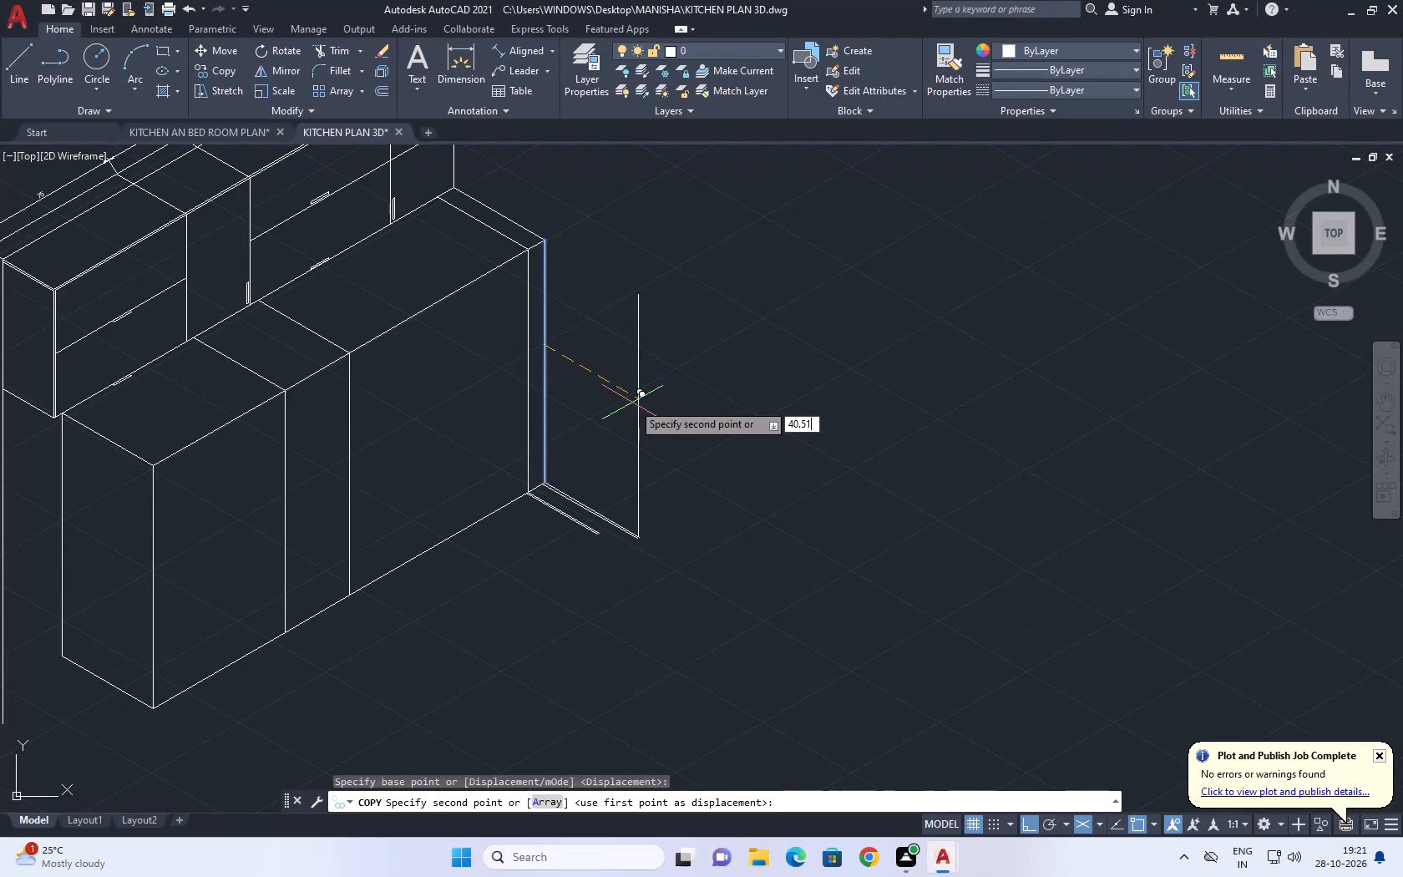
pyautogui.press('Return')
pyautogui.press('space')
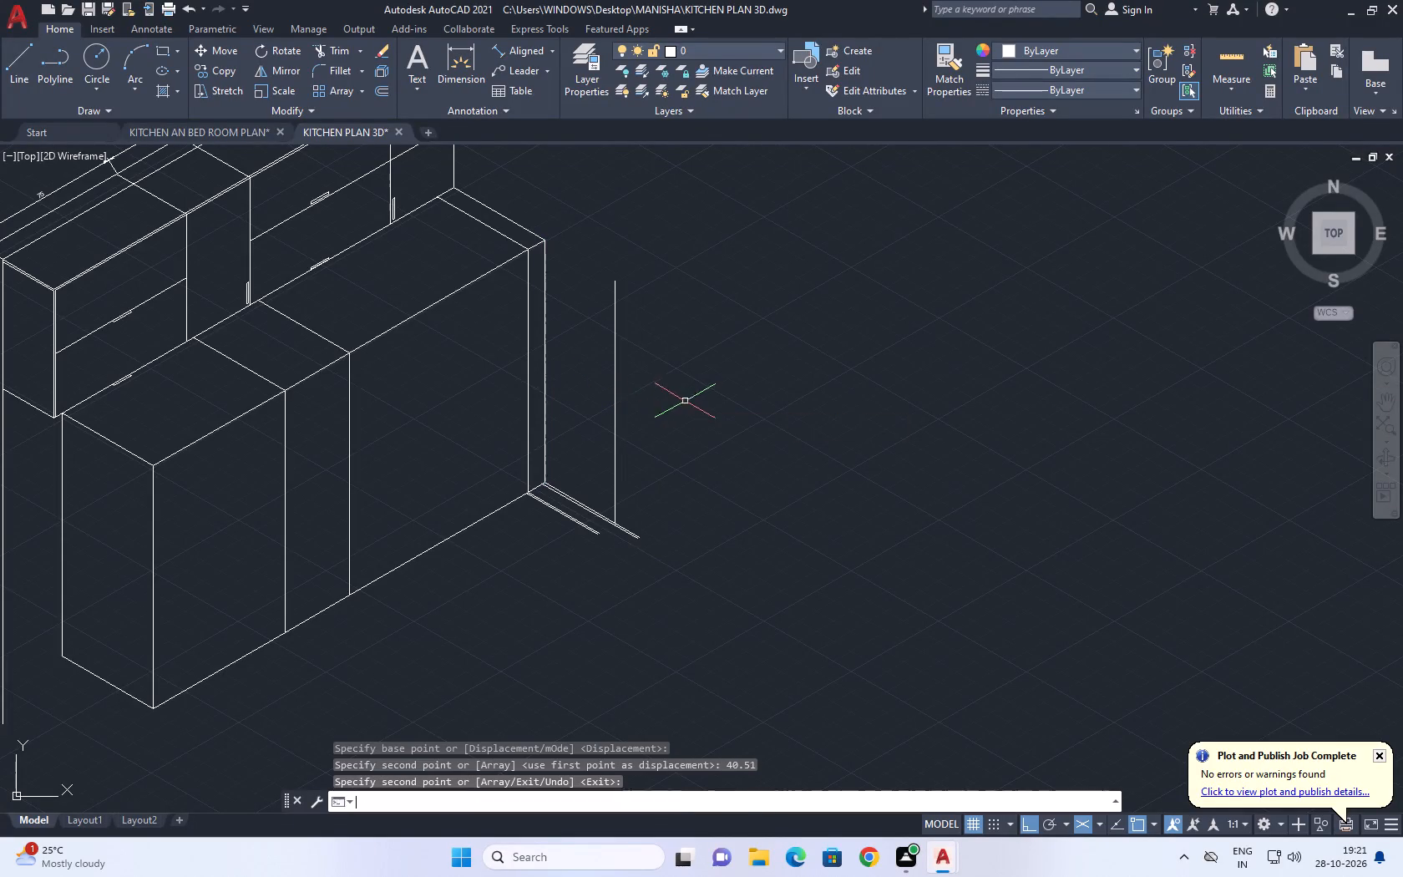
# Copy the newly copied vertical line 63 units farther along 330°.
pyautogui.click(648, 398)
pyautogui.click(604, 362)
pyautogui.moveTo(706, 373); pyautogui.dragTo(586, 286, button='middle')
pyautogui.press('c')
pyautogui.press('o')
pyautogui.press('space')
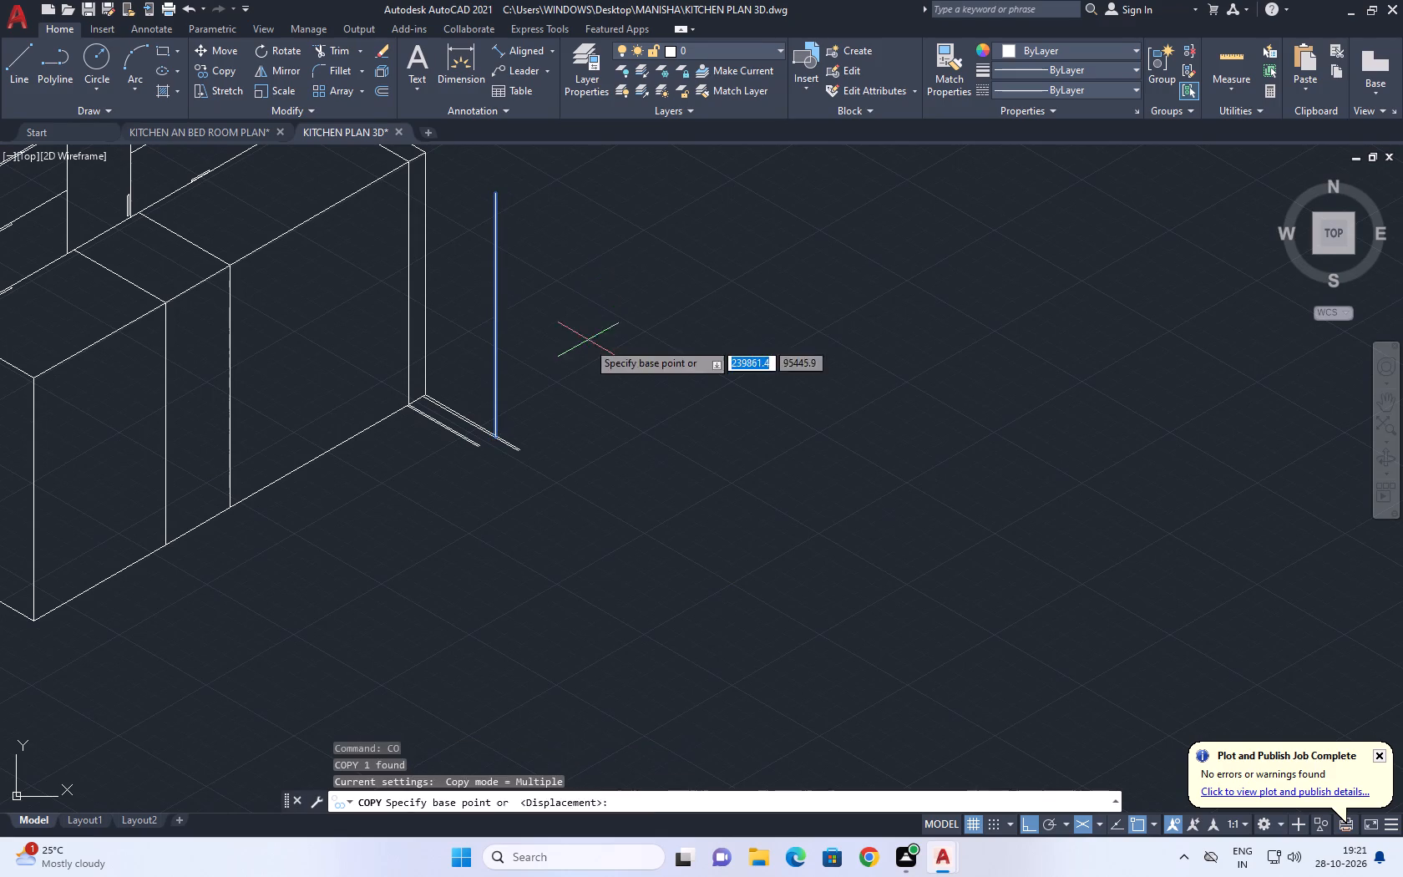
pyautogui.click(526, 352)
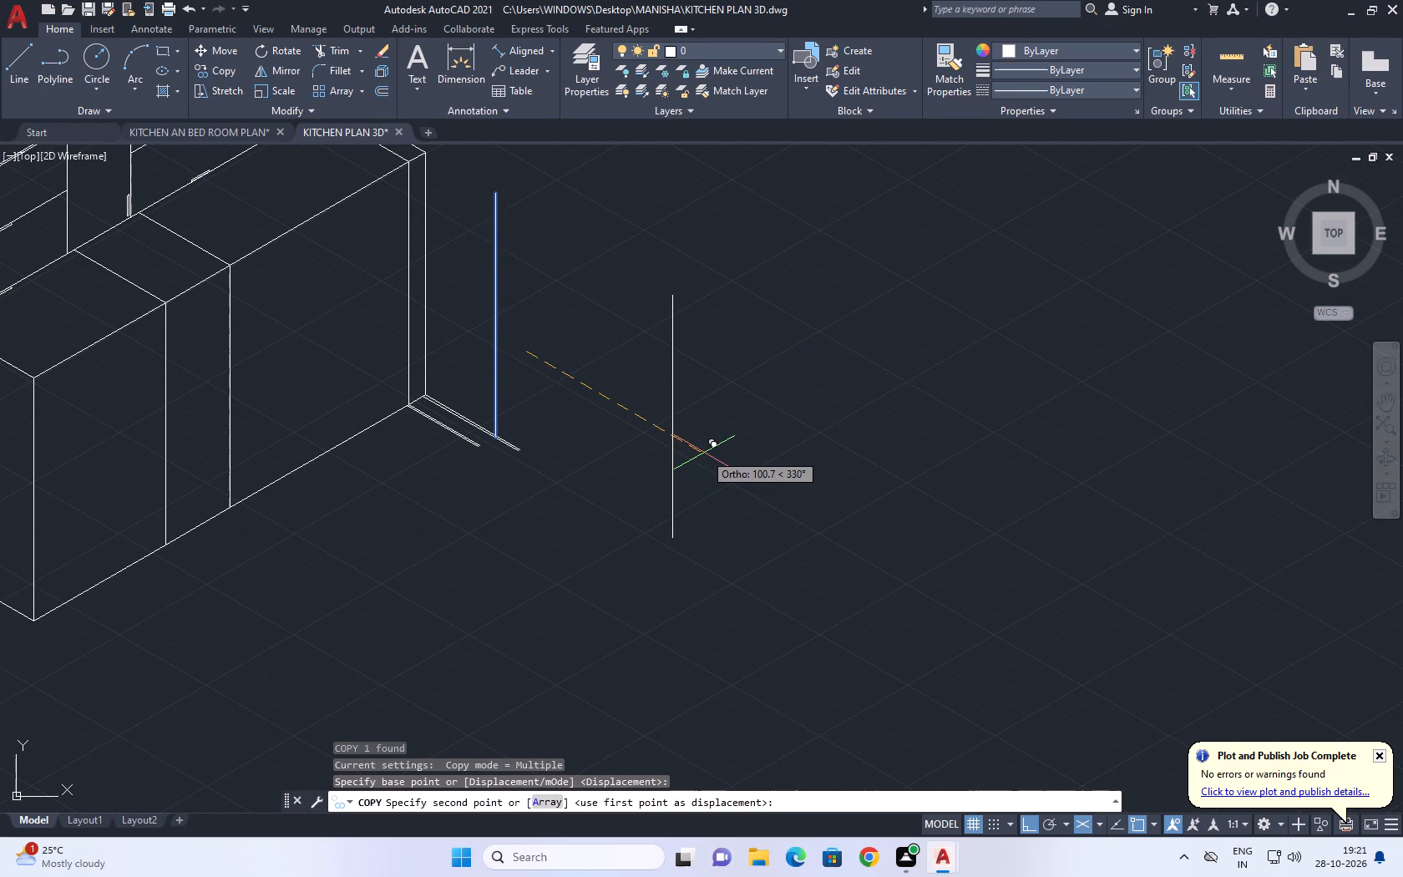
pyautogui.write('36')
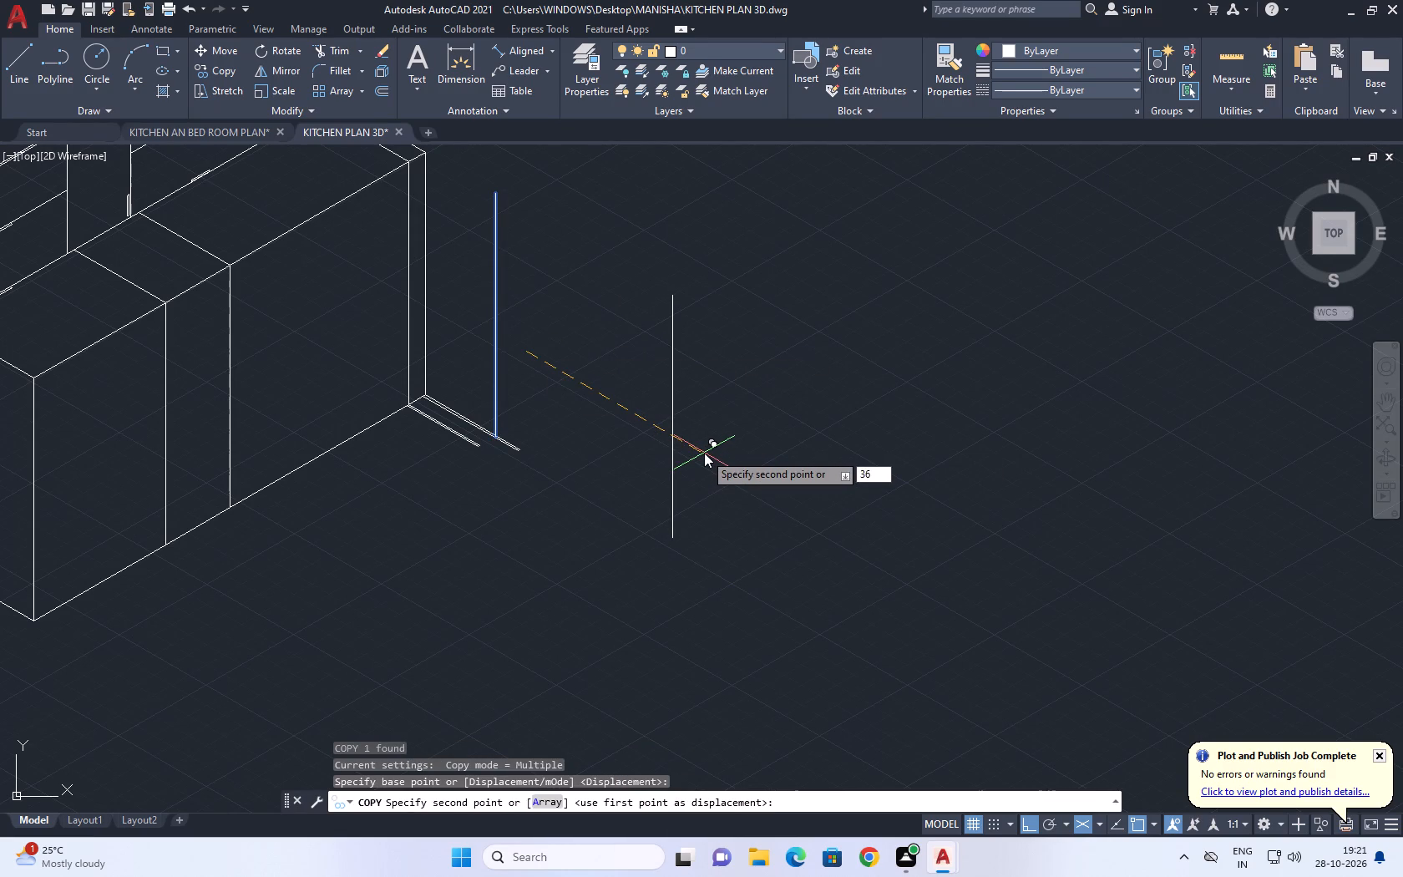
pyautogui.press('BackSpace')
pyautogui.press('BackSpace')
pyautogui.write('63')
pyautogui.press('Return')
pyautogui.press('Escape')
# Copy the outermost vertical line another 63 units along 330°.
pyautogui.click(641, 402)
pyautogui.moveTo(585, 351); pyautogui.dragTo(579, 342)
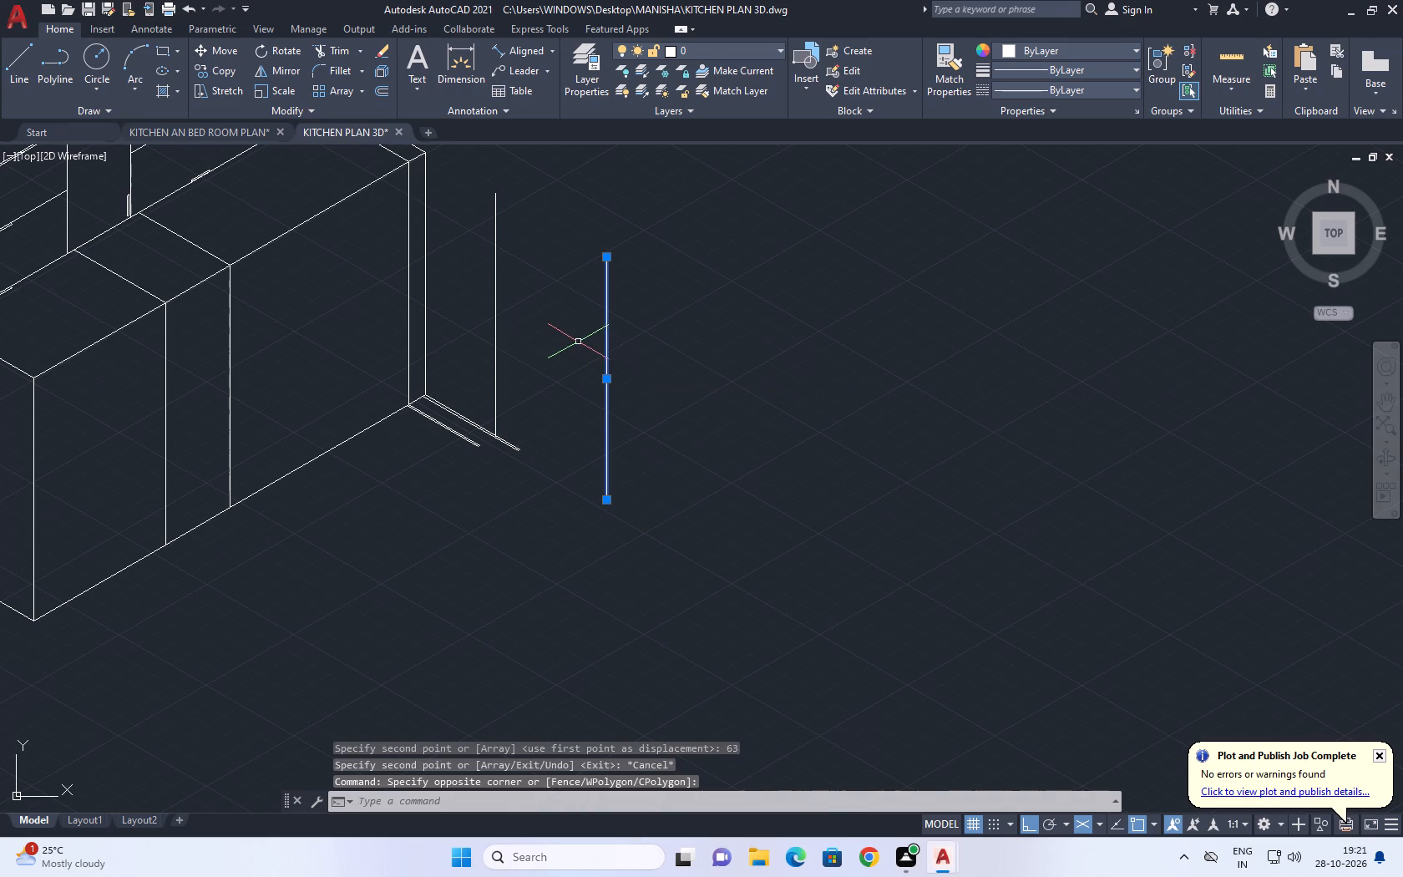
pyautogui.press('c')
pyautogui.press('o')
pyautogui.press('space')
pyautogui.click(589, 363)
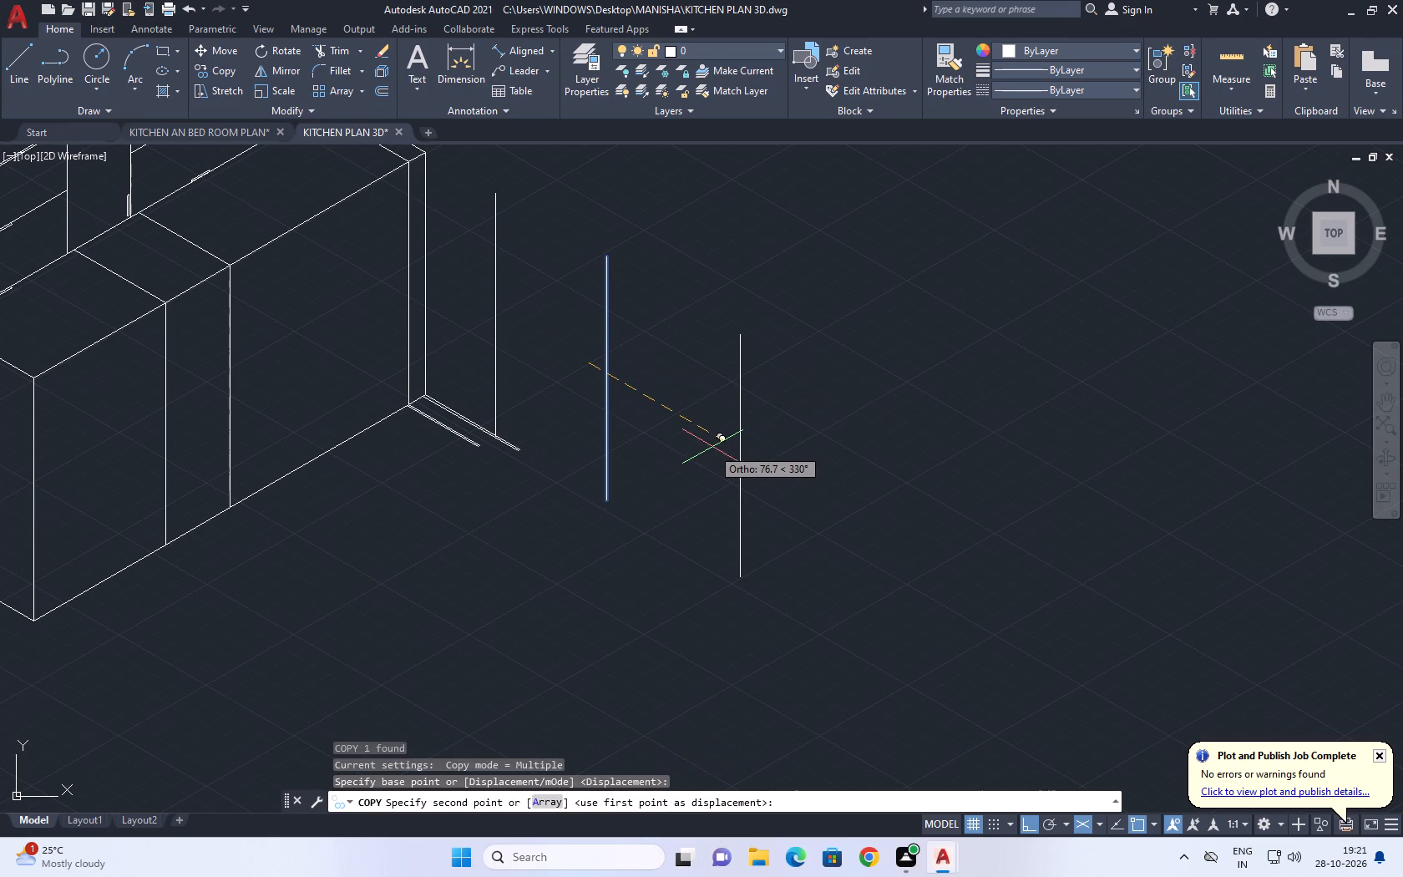
pyautogui.write('63')
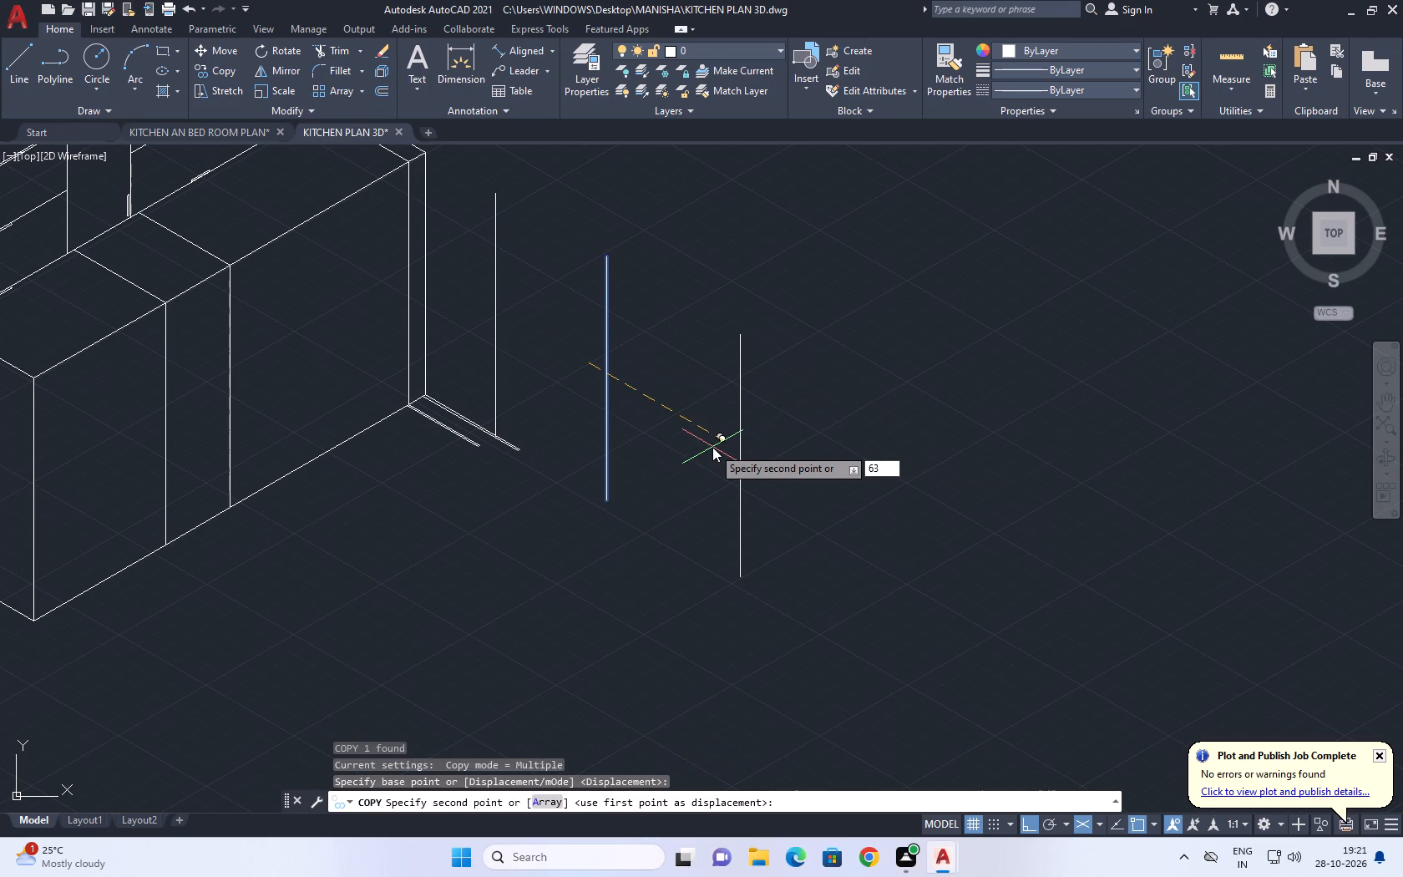
pyautogui.press('Return')
pyautogui.moveTo(783, 503); pyautogui.dragTo(708, 459, button='middle')
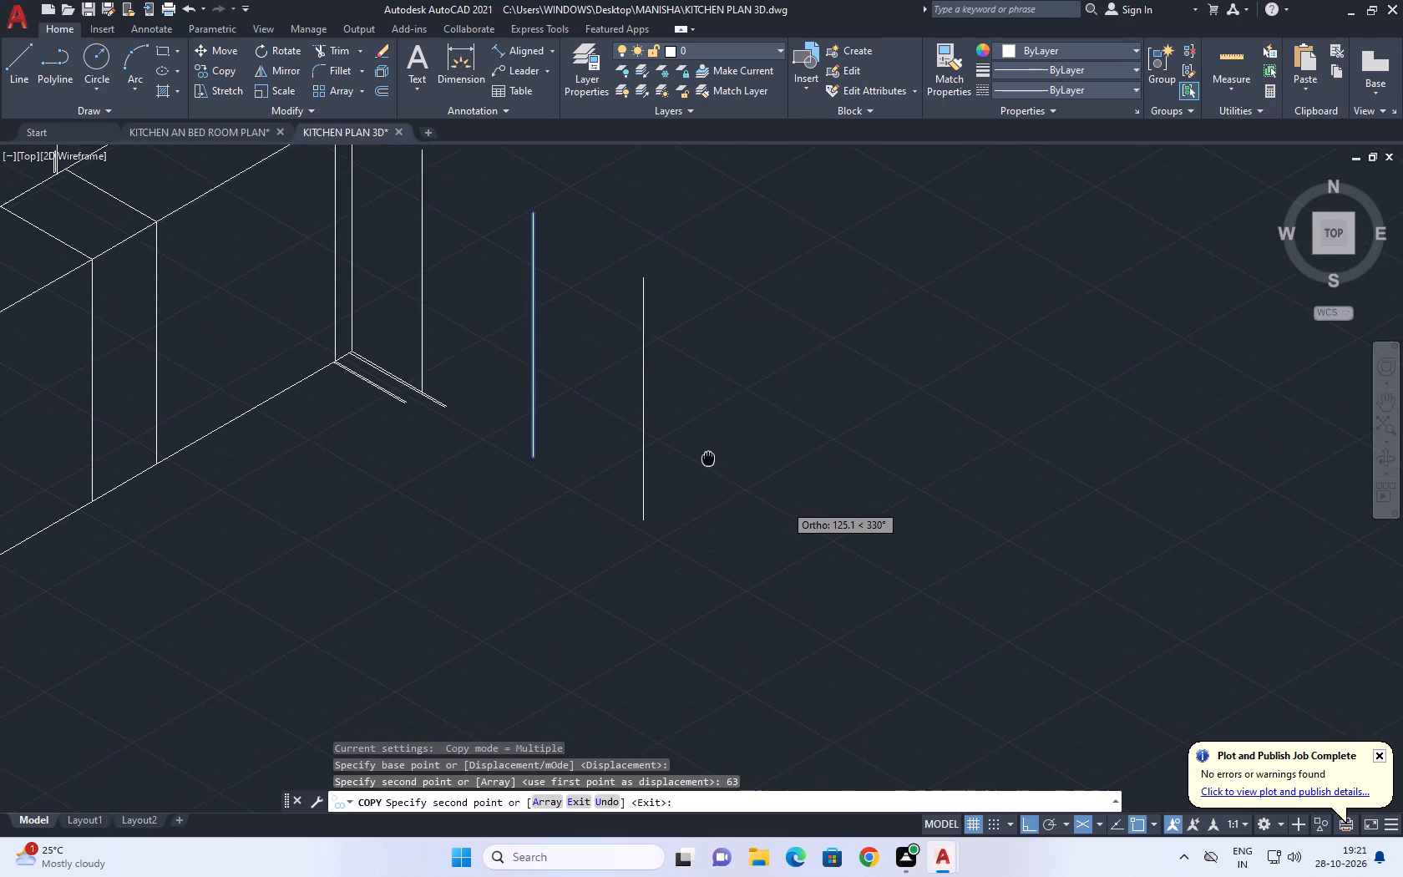
pyautogui.moveTo(708, 459); pyautogui.dragTo(707, 458, button='middle')
pyautogui.press('Escape')
# Copy the newest outermost vertical line 23.50 units along 330°.
pyautogui.moveTo(701, 438); pyautogui.dragTo(640, 407)
pyautogui.click(597, 360)
pyautogui.press('c')
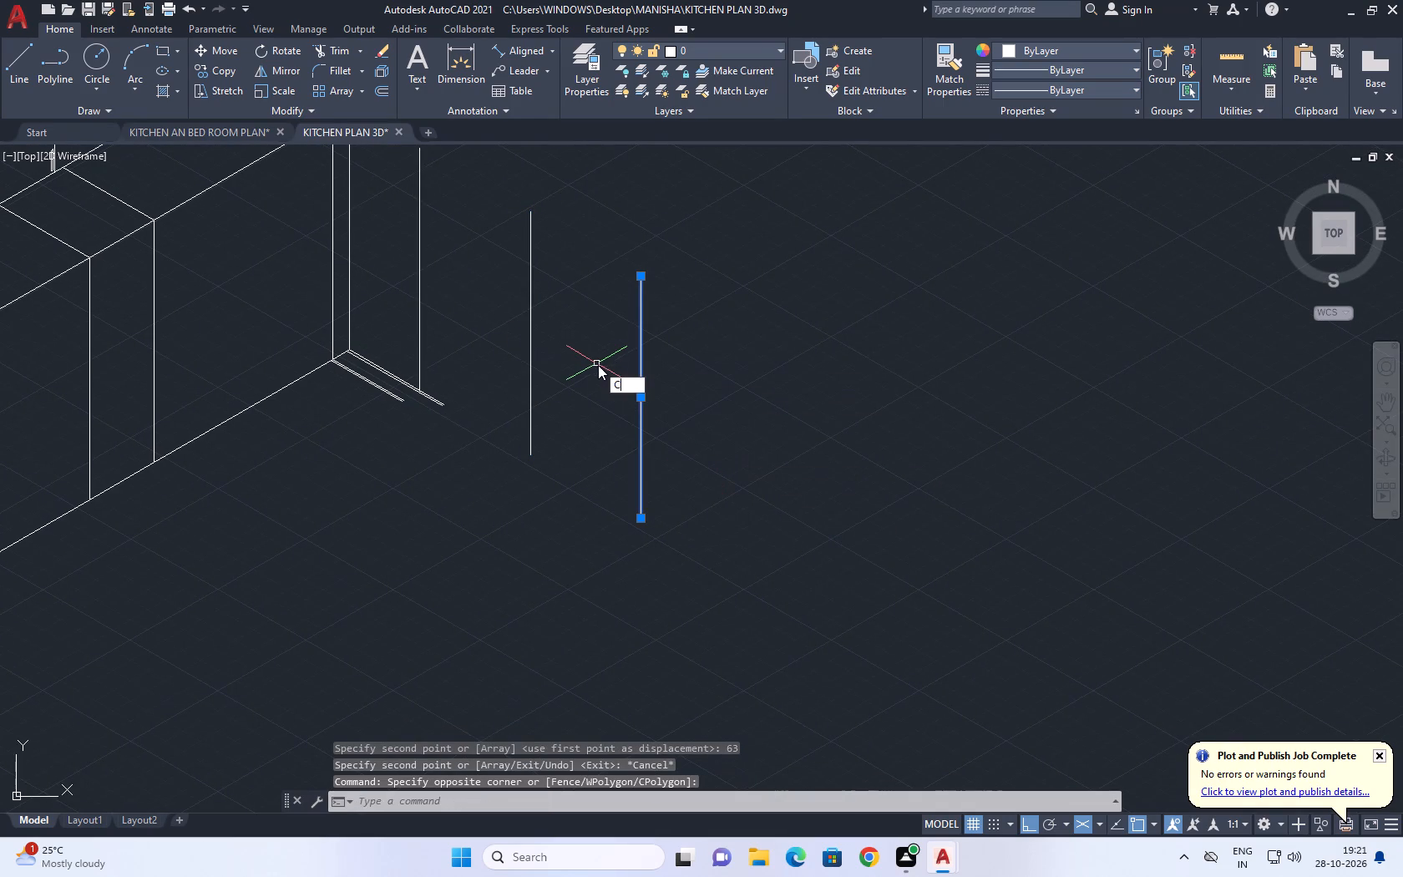
pyautogui.write('O')
pyautogui.press('space')
pyautogui.click(635, 393)
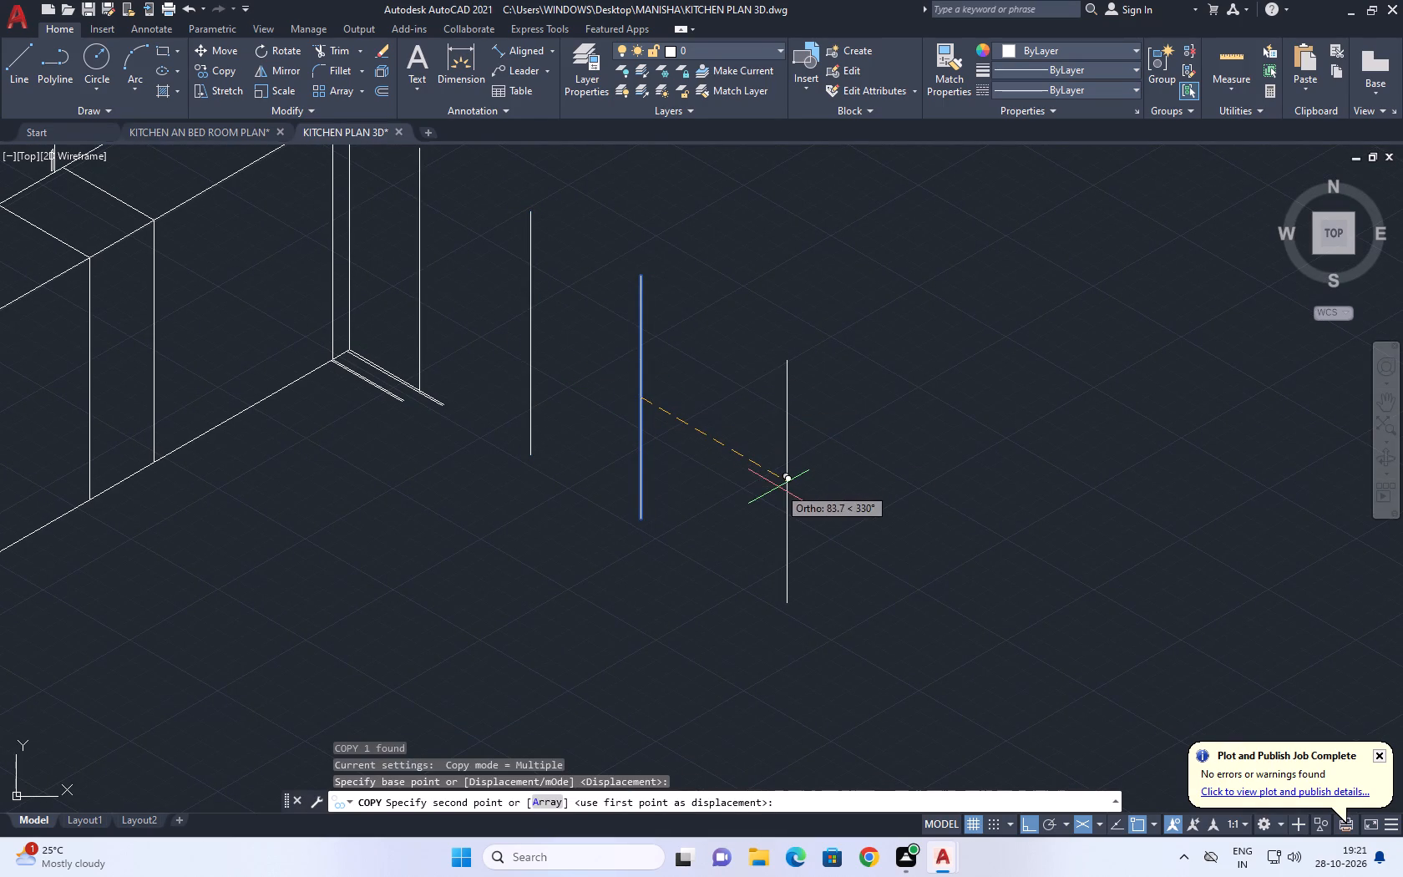
pyautogui.write('23')
pyautogui.press('.')
pyautogui.write('50')
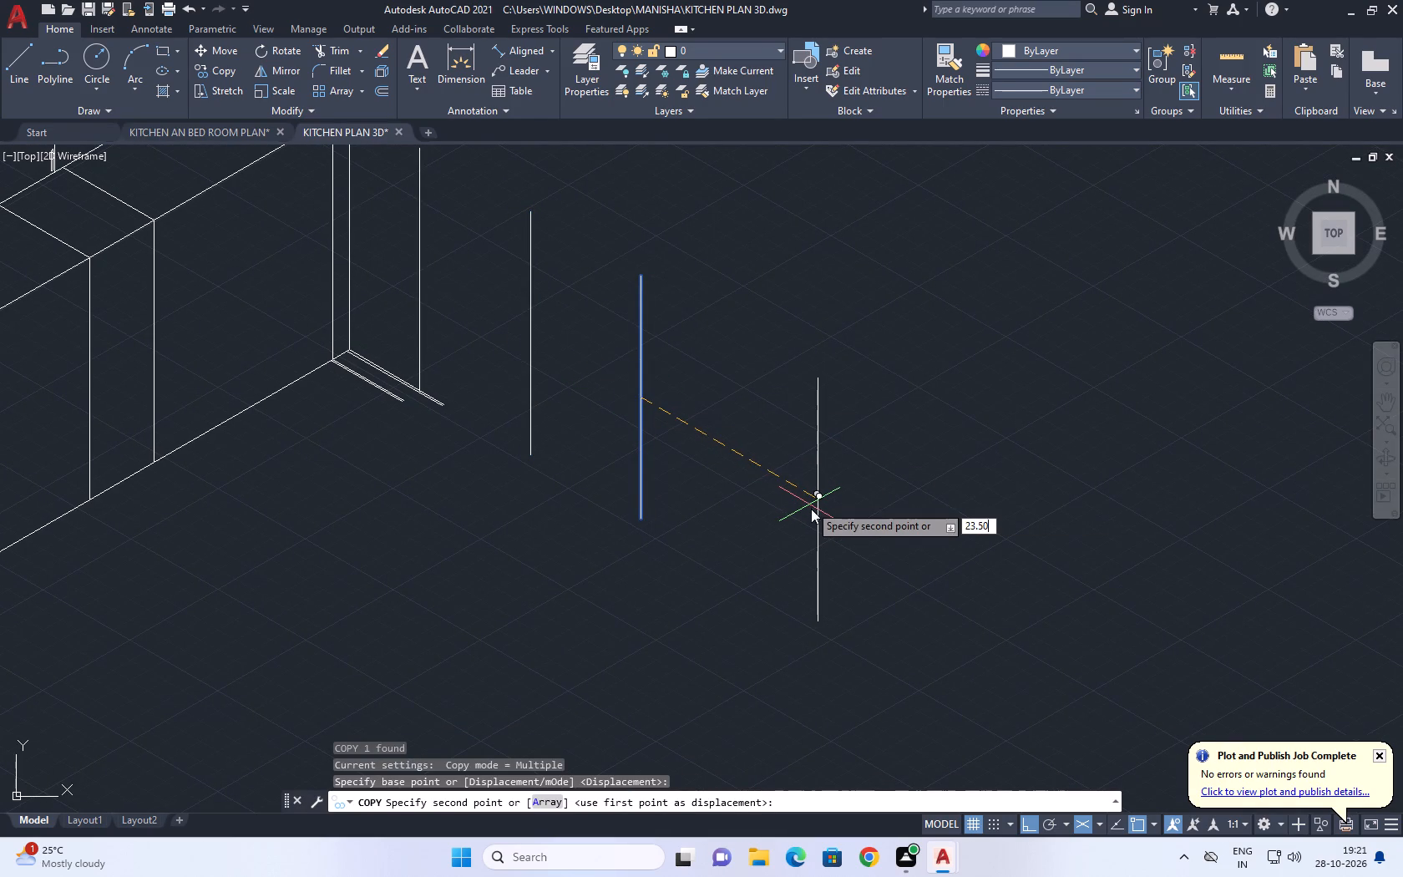
pyautogui.press('Return')
pyautogui.press('Escape')
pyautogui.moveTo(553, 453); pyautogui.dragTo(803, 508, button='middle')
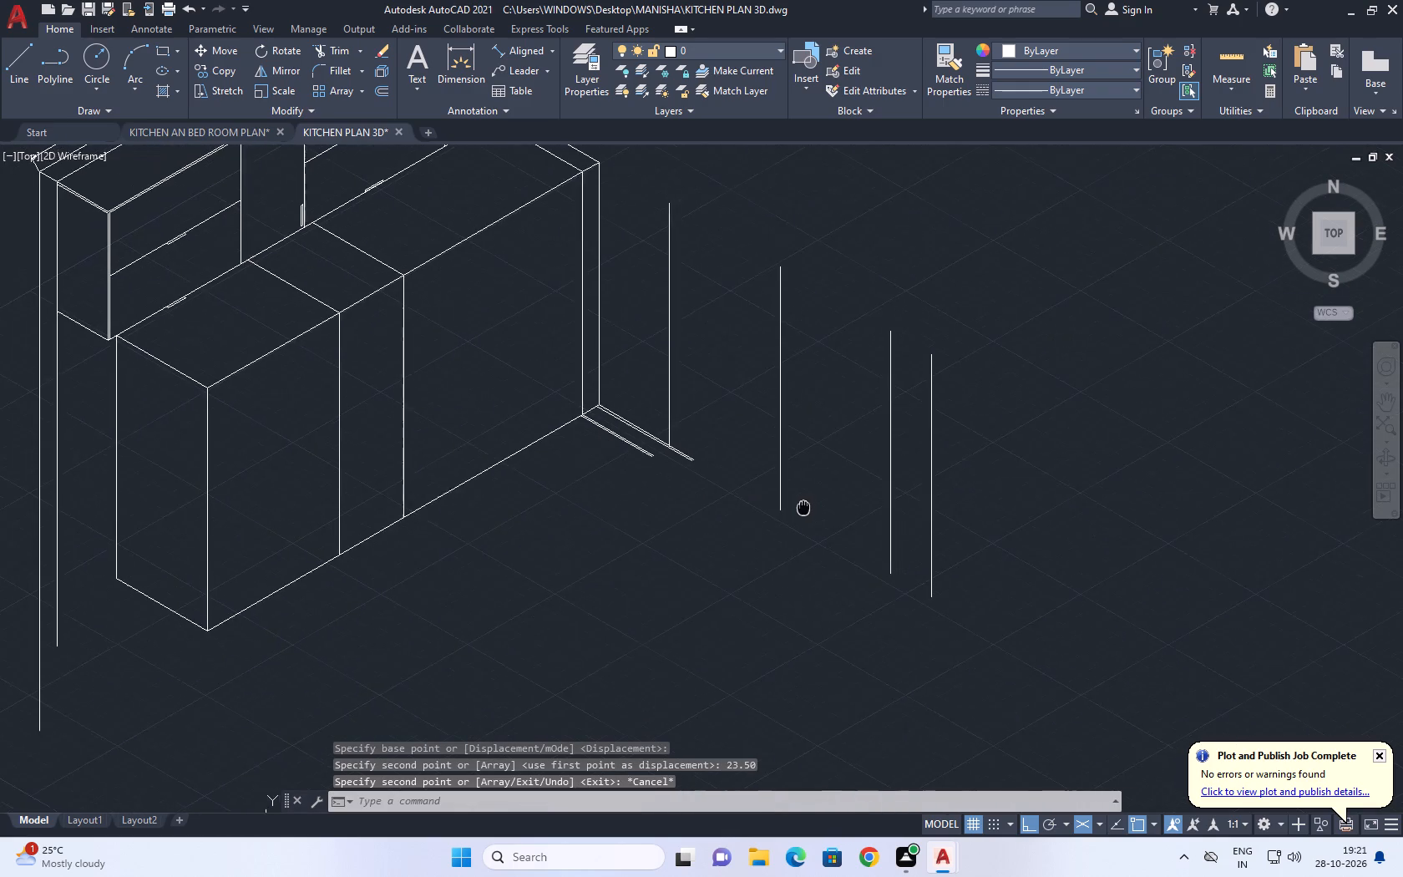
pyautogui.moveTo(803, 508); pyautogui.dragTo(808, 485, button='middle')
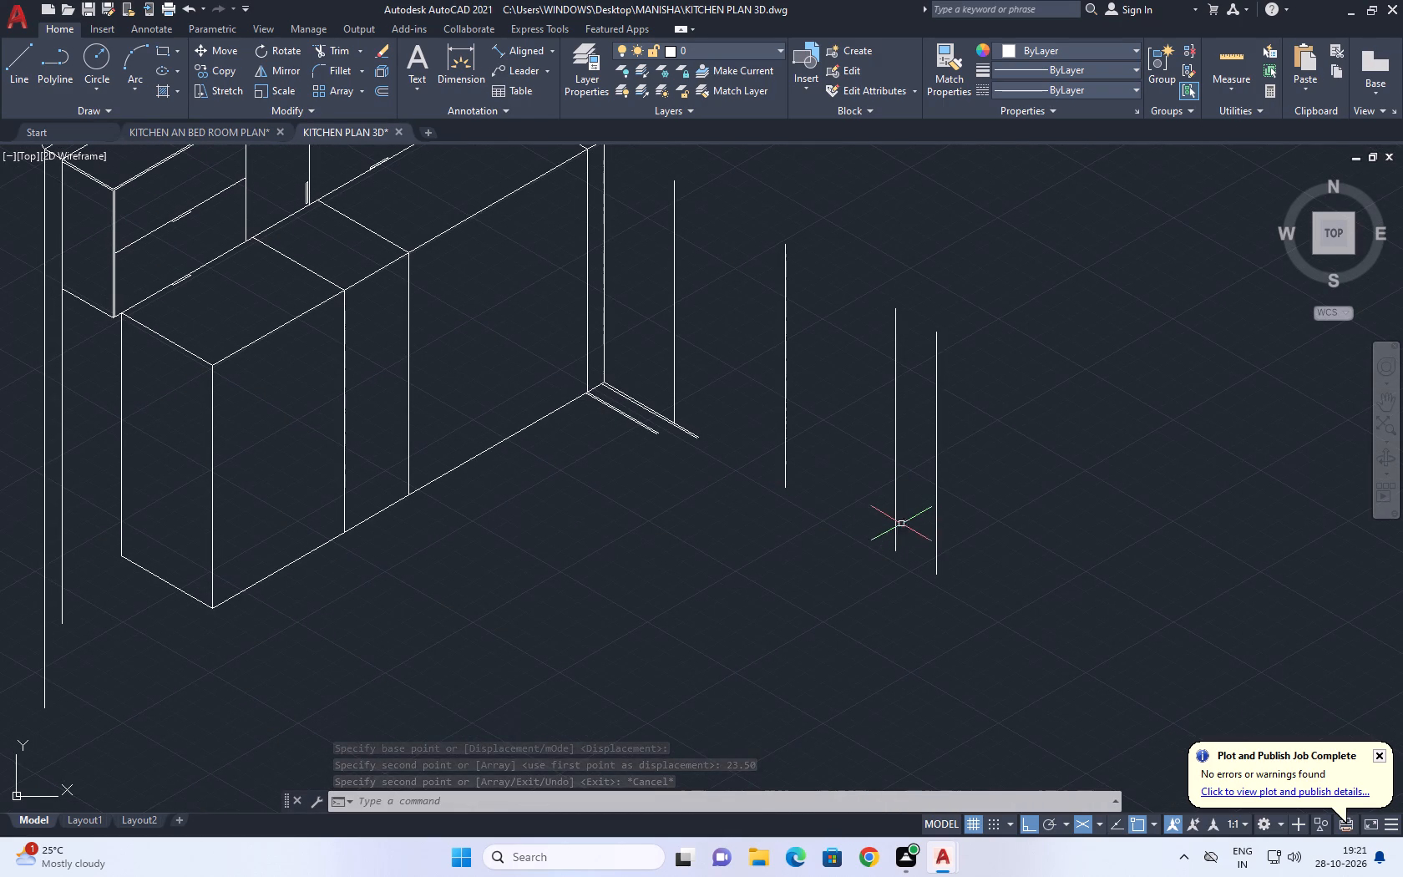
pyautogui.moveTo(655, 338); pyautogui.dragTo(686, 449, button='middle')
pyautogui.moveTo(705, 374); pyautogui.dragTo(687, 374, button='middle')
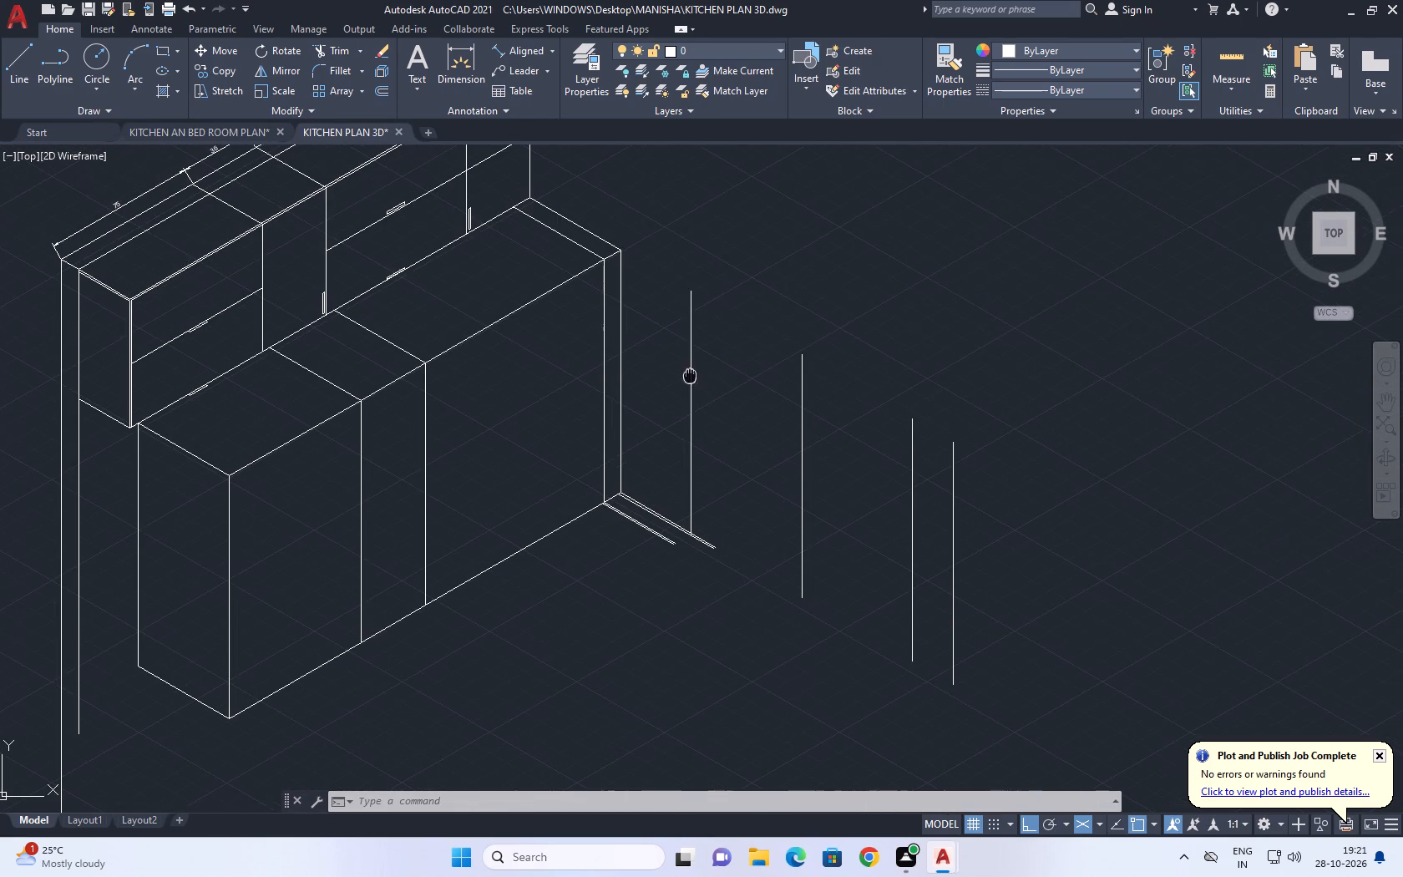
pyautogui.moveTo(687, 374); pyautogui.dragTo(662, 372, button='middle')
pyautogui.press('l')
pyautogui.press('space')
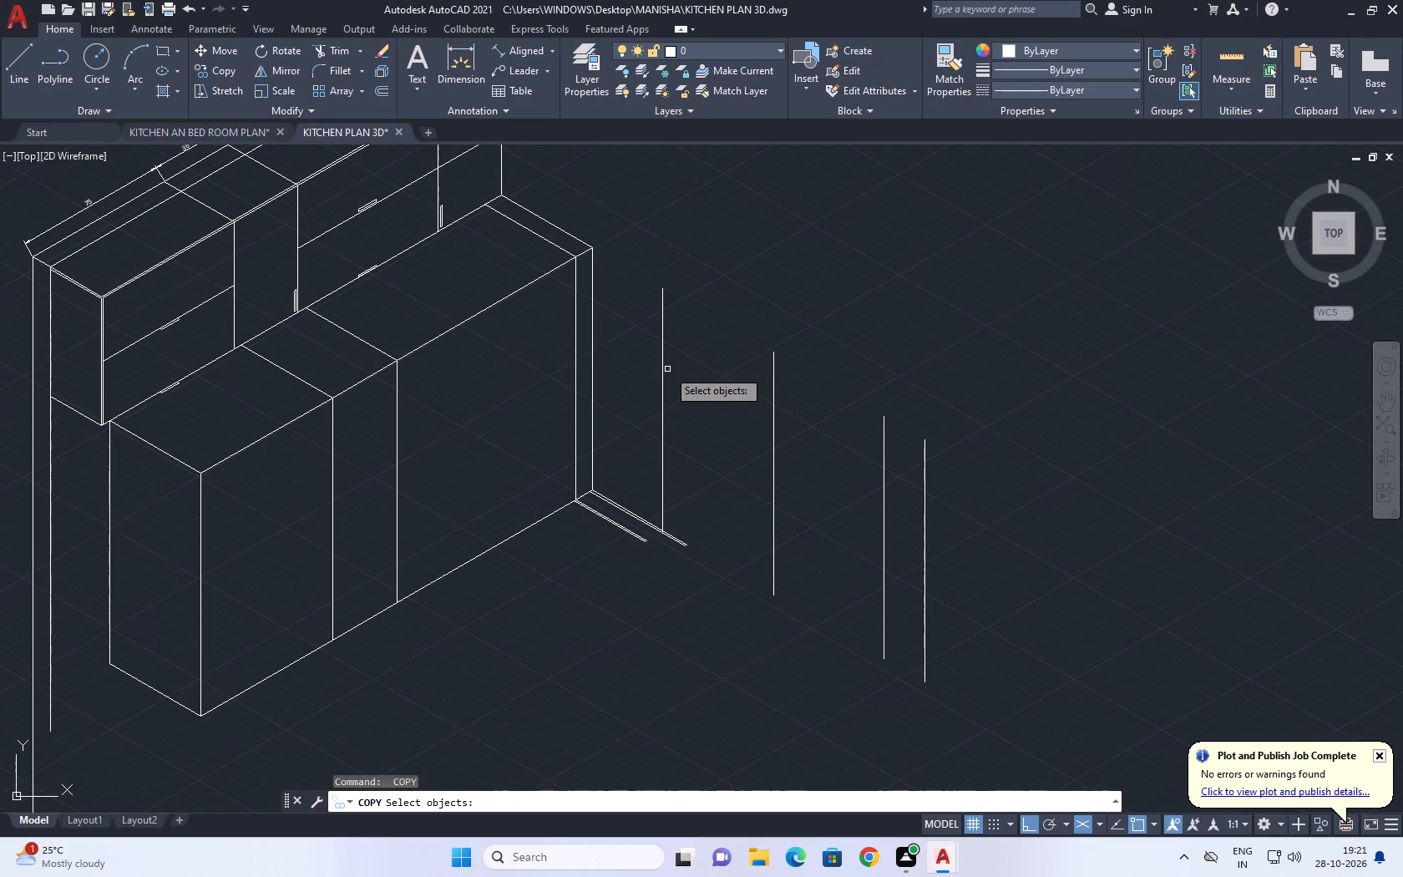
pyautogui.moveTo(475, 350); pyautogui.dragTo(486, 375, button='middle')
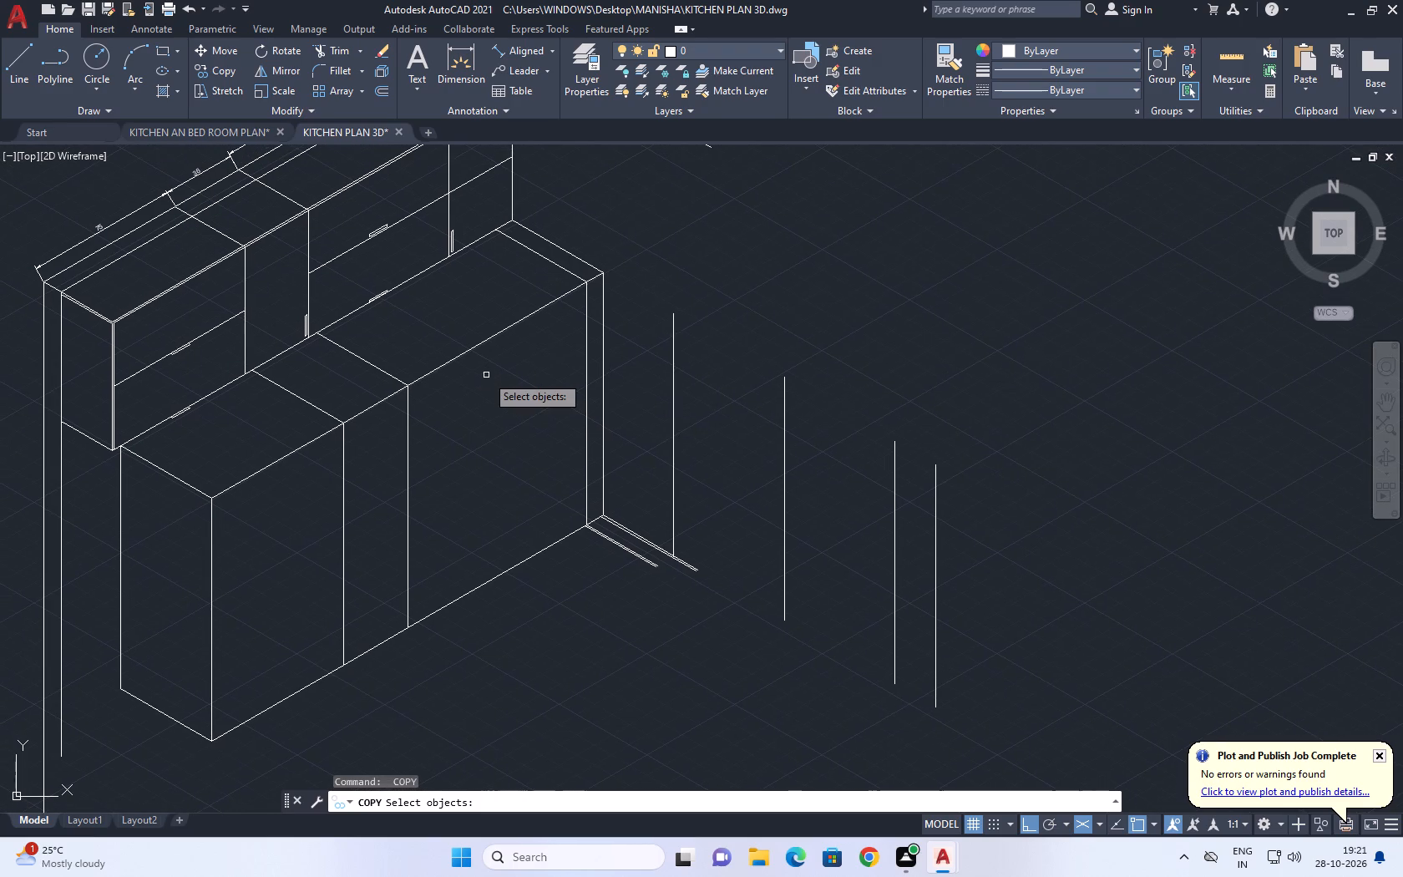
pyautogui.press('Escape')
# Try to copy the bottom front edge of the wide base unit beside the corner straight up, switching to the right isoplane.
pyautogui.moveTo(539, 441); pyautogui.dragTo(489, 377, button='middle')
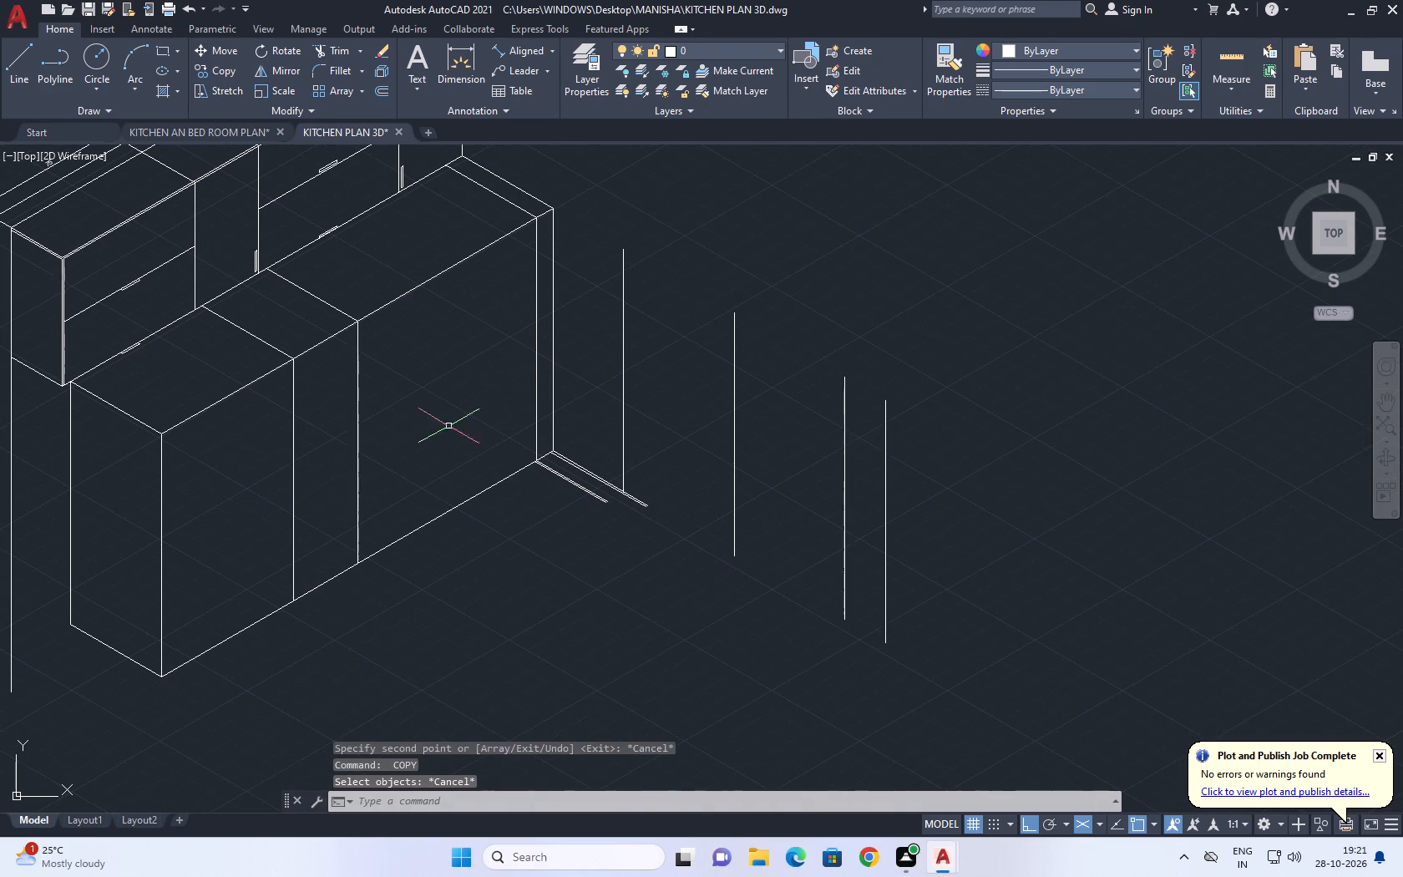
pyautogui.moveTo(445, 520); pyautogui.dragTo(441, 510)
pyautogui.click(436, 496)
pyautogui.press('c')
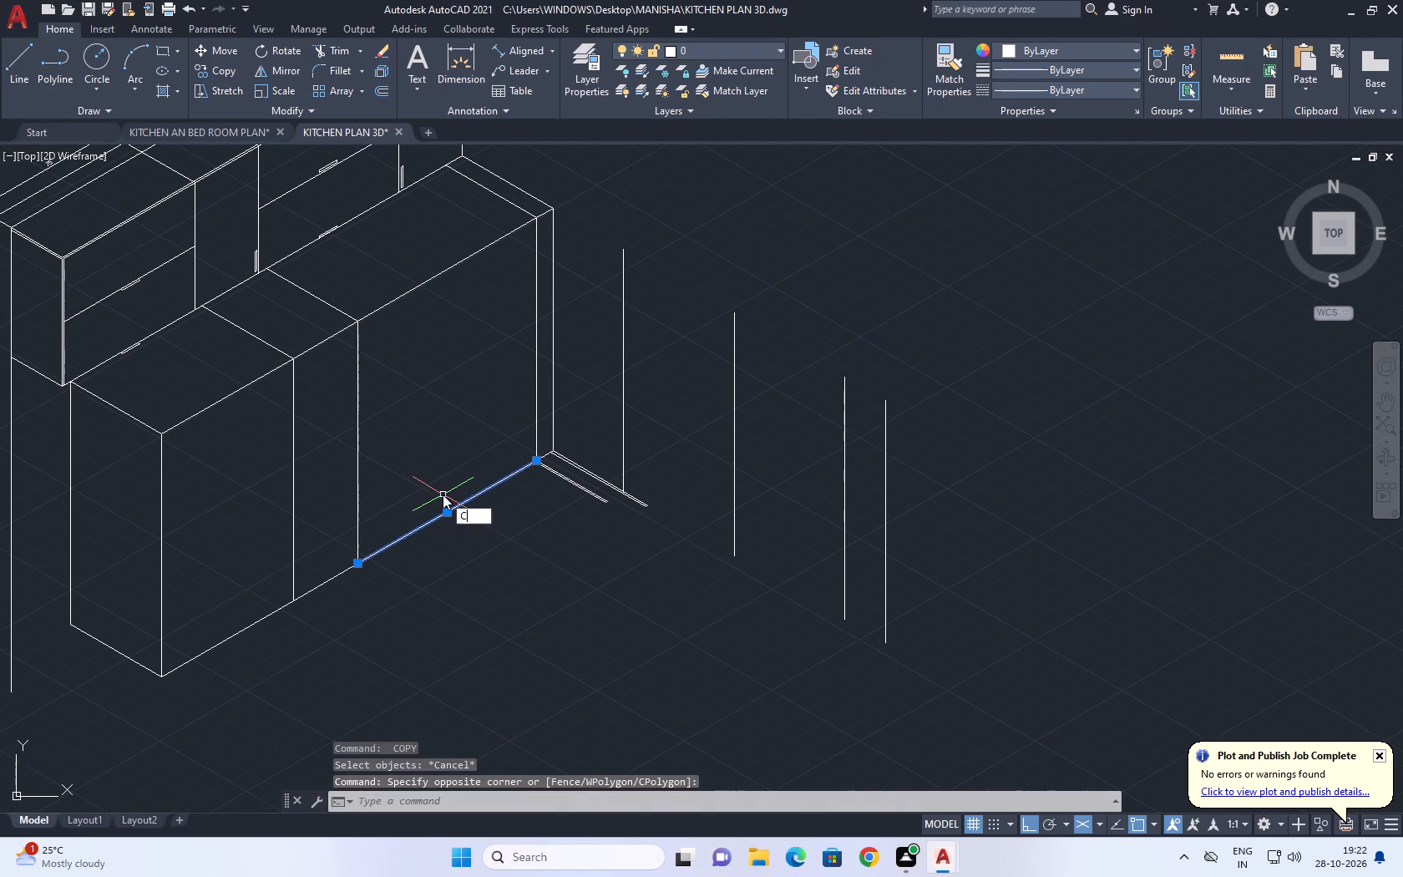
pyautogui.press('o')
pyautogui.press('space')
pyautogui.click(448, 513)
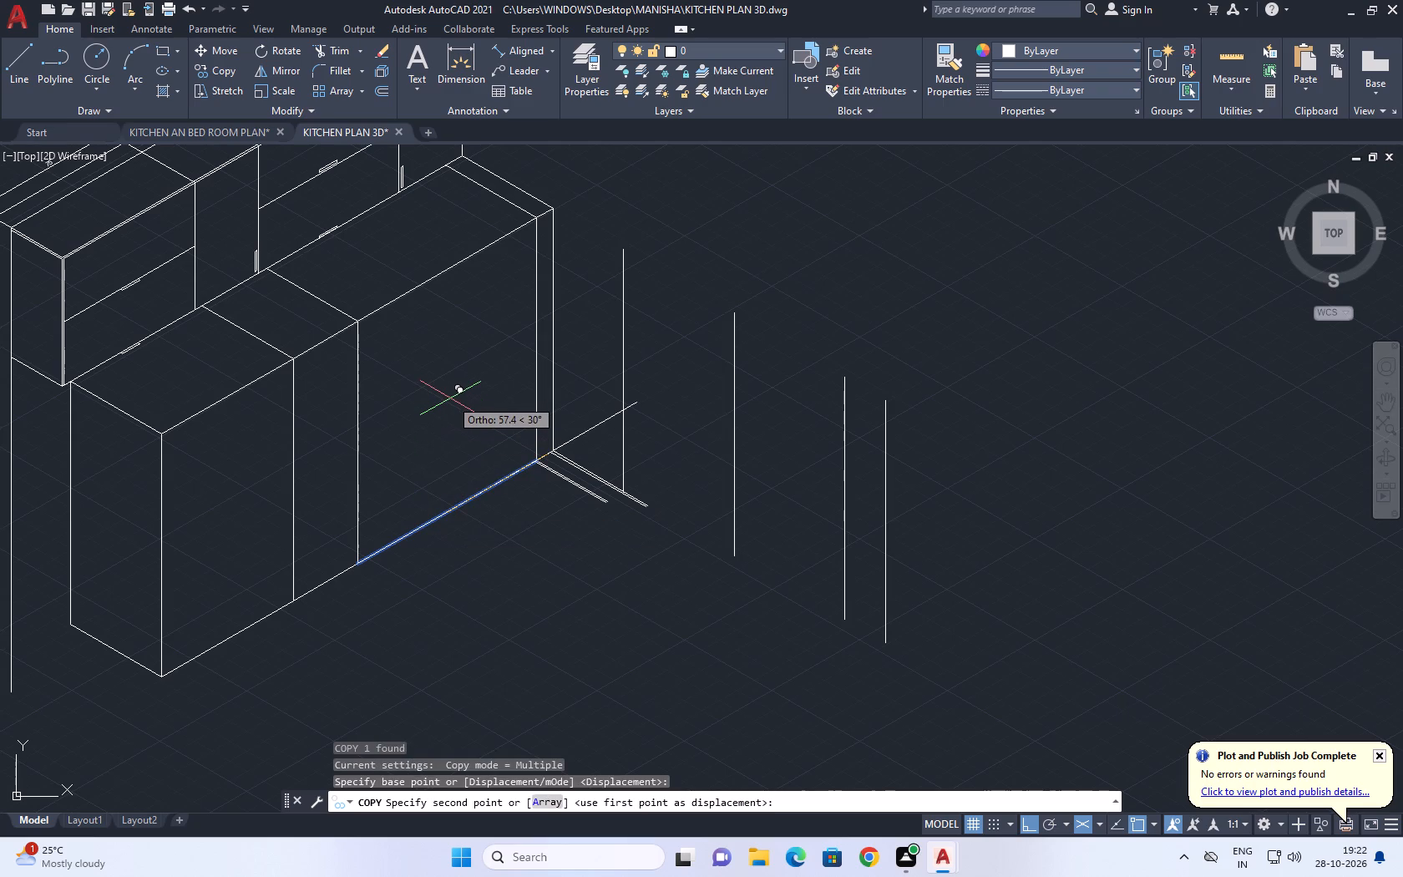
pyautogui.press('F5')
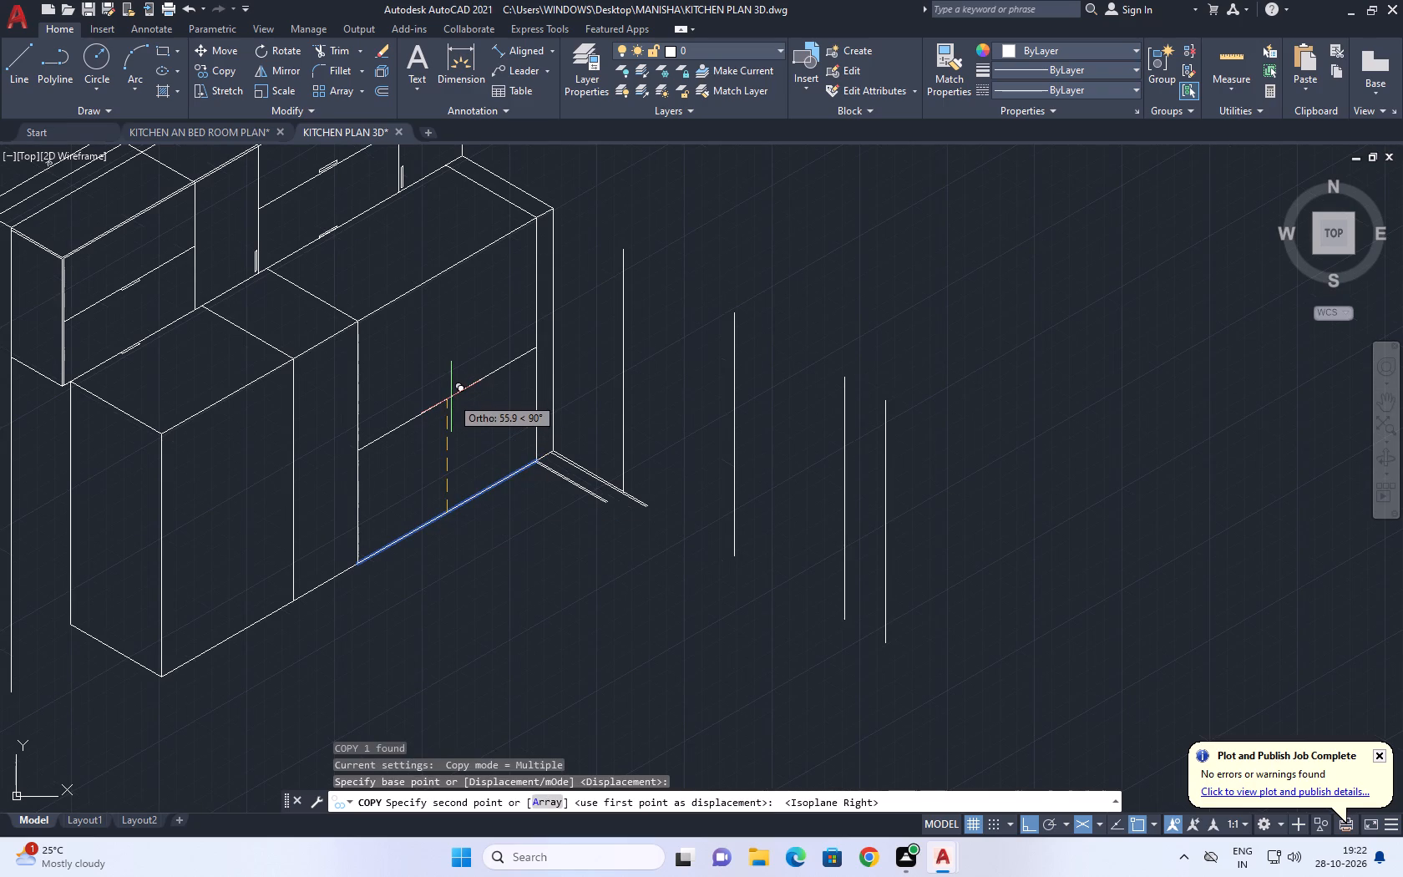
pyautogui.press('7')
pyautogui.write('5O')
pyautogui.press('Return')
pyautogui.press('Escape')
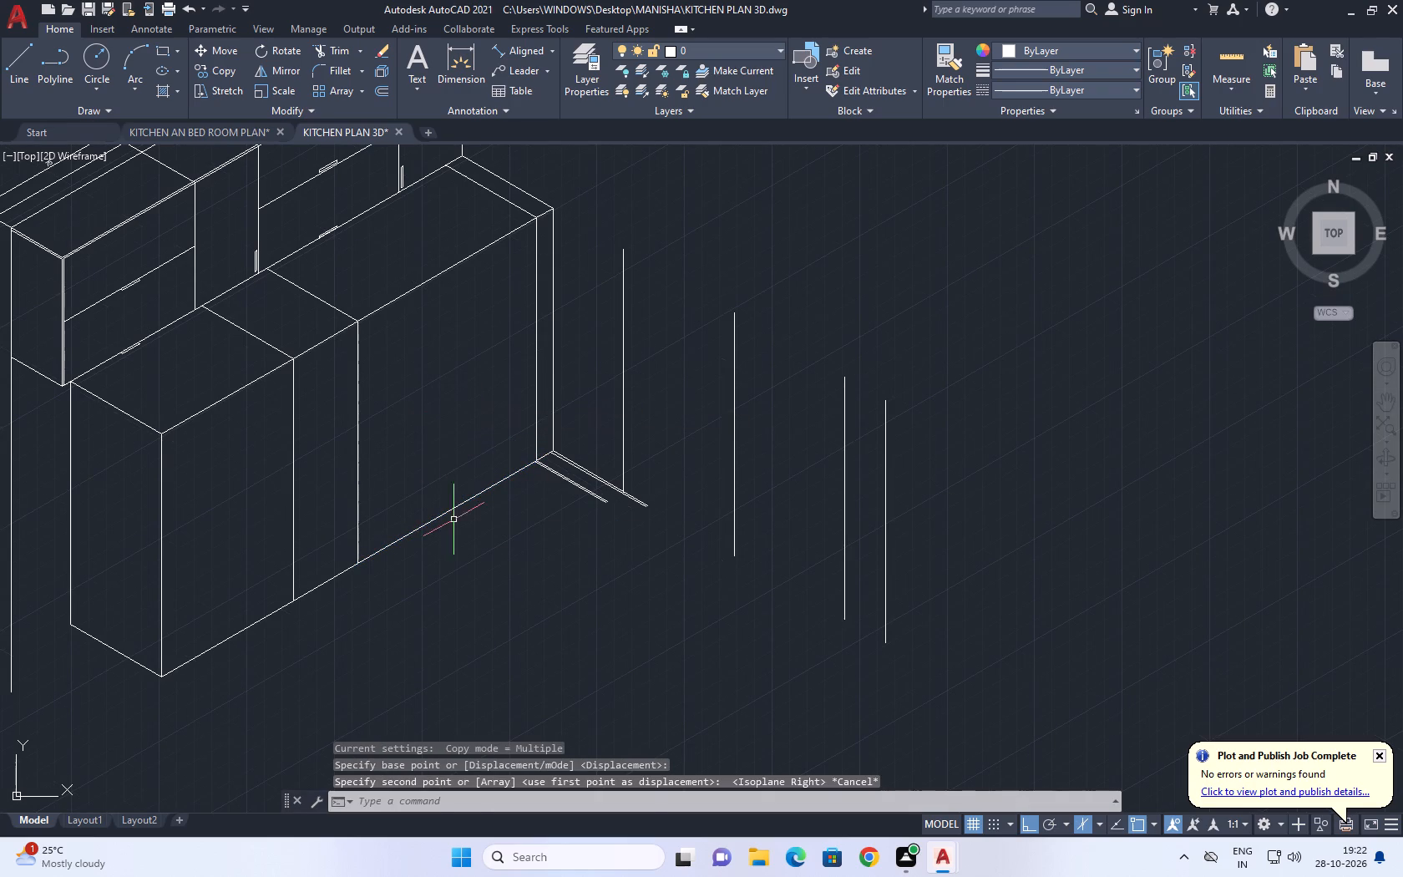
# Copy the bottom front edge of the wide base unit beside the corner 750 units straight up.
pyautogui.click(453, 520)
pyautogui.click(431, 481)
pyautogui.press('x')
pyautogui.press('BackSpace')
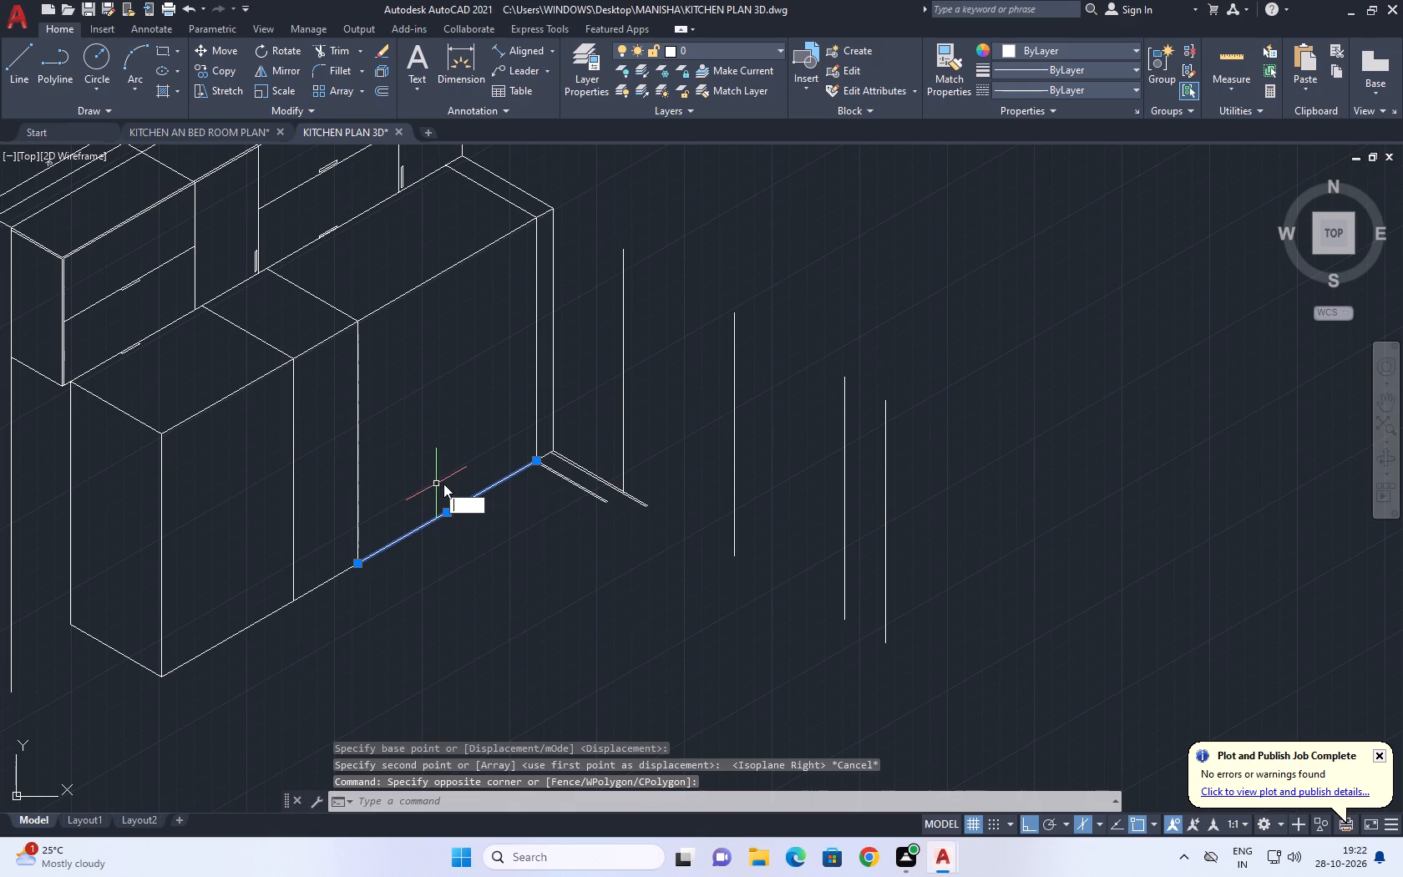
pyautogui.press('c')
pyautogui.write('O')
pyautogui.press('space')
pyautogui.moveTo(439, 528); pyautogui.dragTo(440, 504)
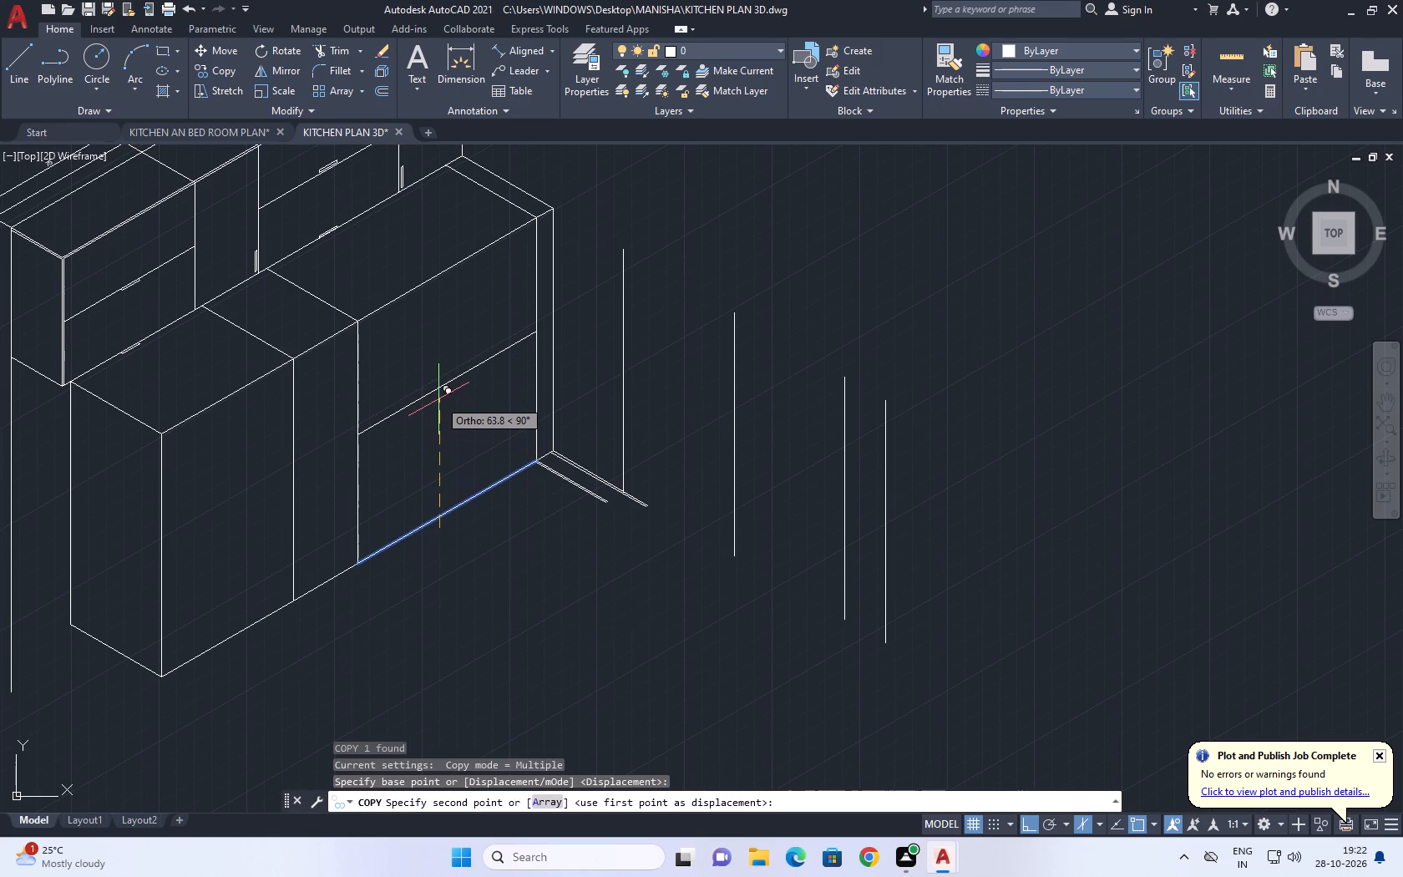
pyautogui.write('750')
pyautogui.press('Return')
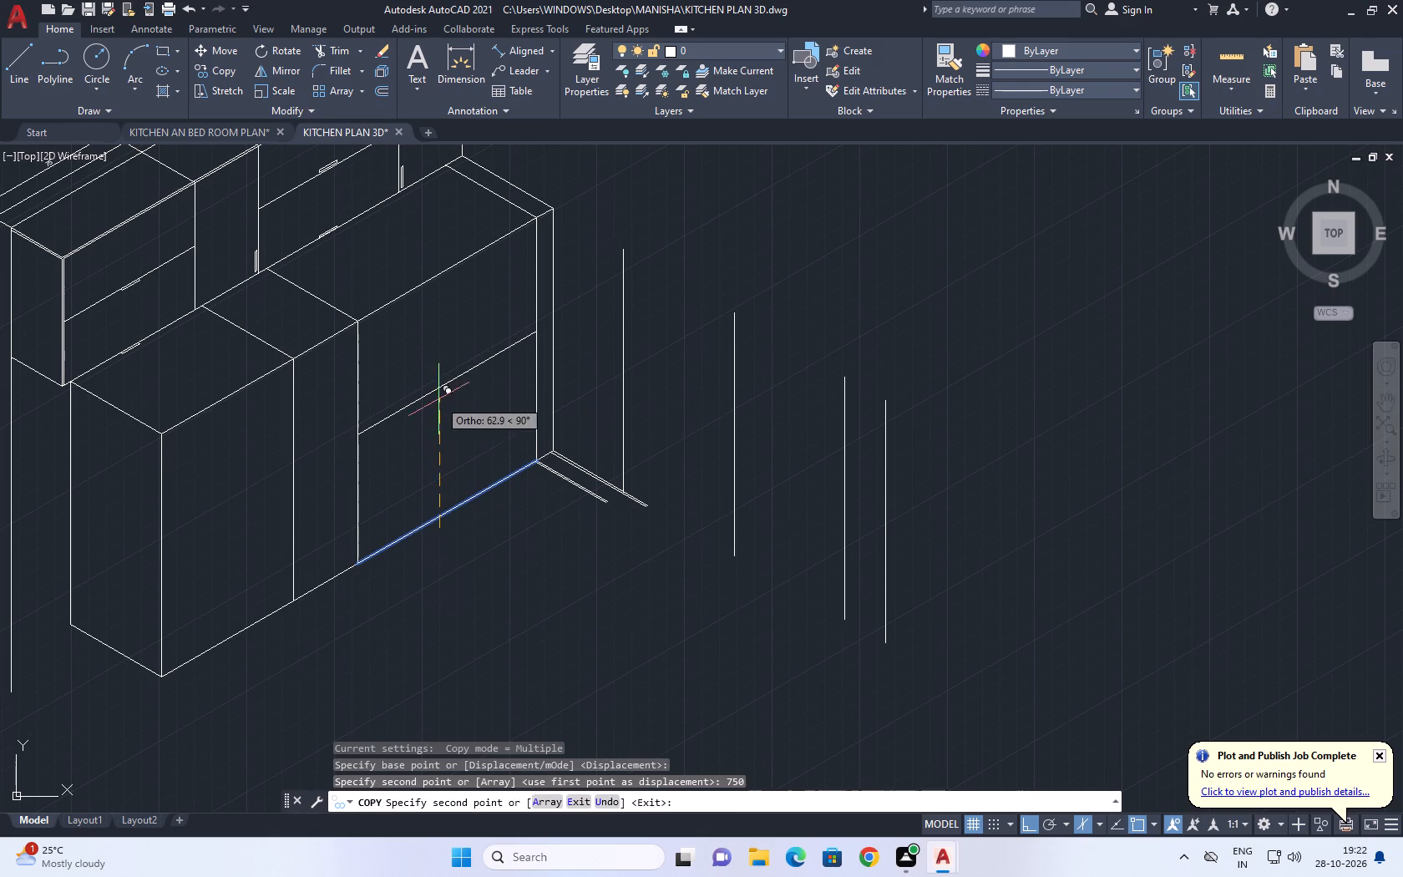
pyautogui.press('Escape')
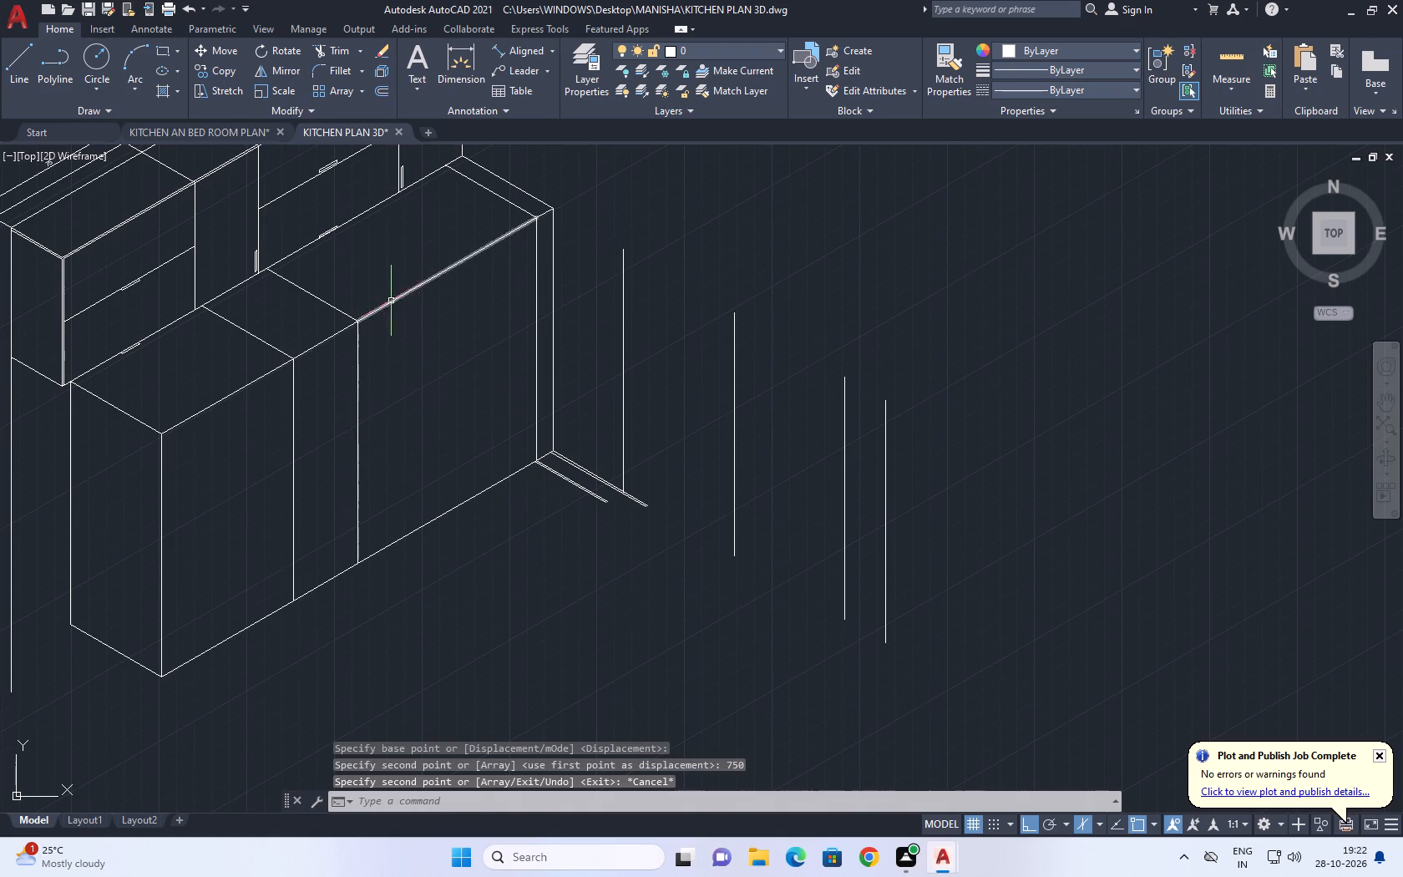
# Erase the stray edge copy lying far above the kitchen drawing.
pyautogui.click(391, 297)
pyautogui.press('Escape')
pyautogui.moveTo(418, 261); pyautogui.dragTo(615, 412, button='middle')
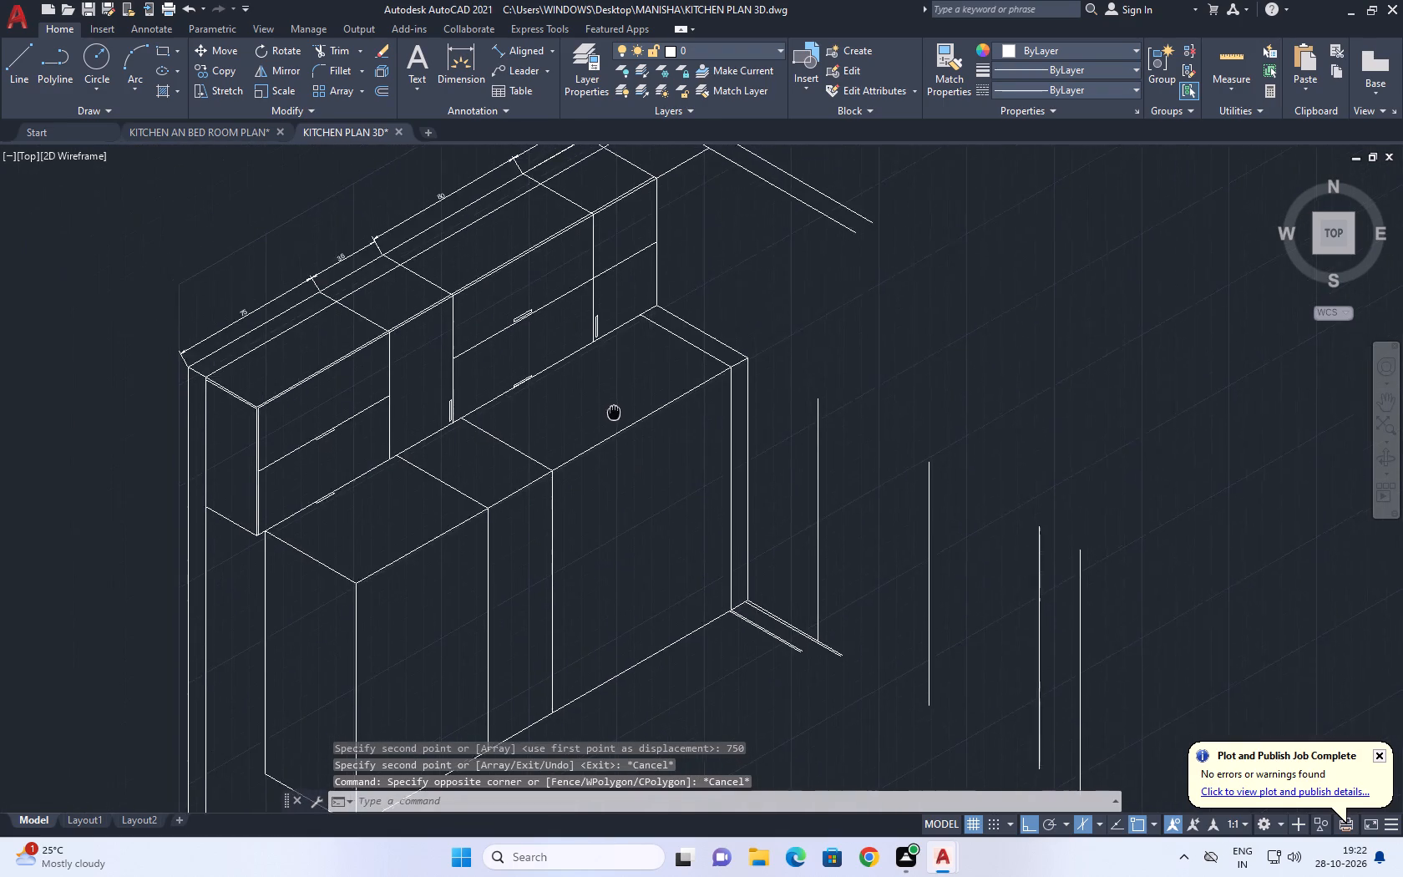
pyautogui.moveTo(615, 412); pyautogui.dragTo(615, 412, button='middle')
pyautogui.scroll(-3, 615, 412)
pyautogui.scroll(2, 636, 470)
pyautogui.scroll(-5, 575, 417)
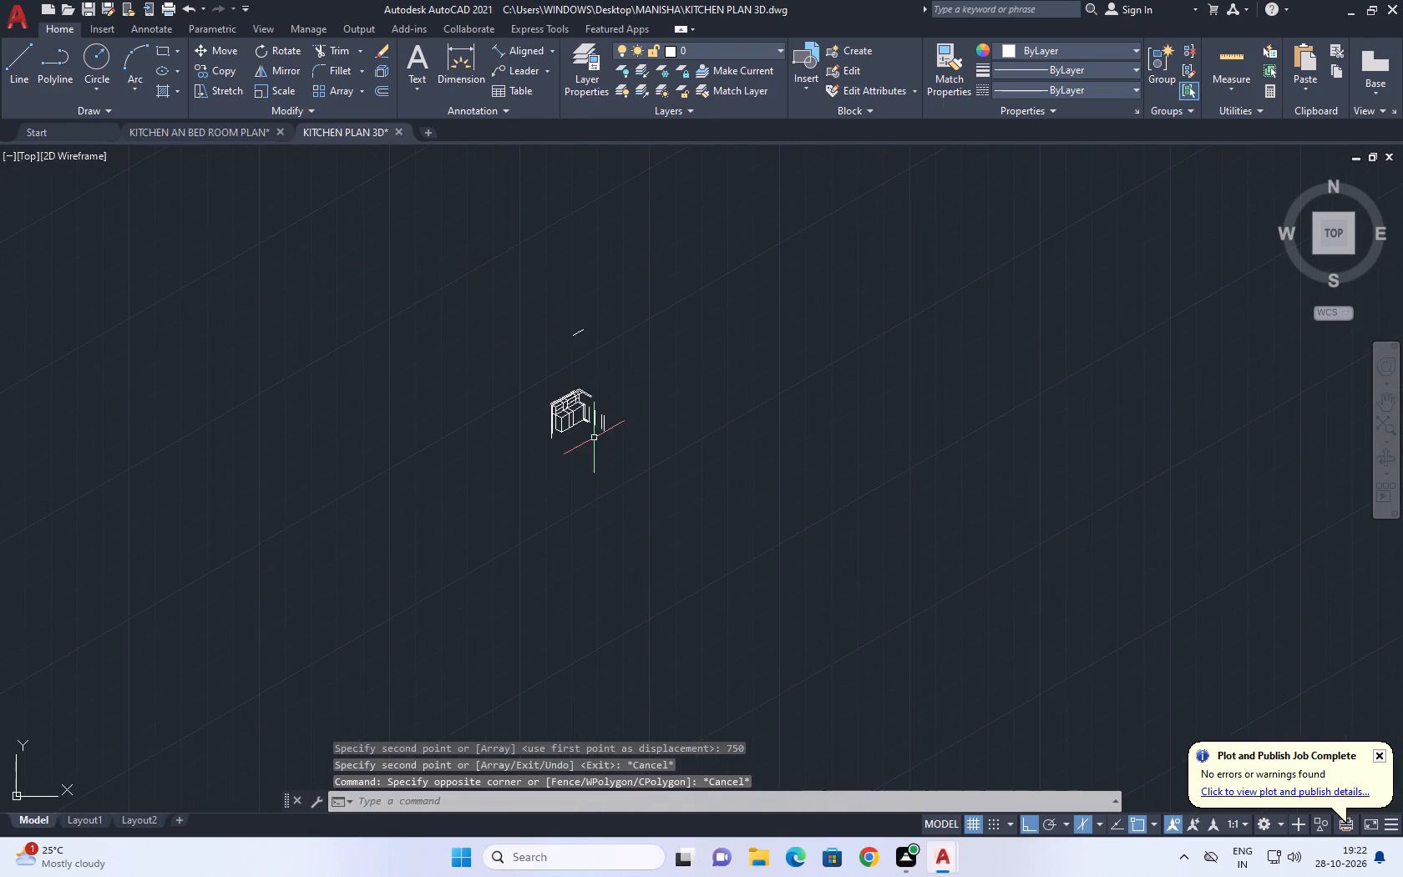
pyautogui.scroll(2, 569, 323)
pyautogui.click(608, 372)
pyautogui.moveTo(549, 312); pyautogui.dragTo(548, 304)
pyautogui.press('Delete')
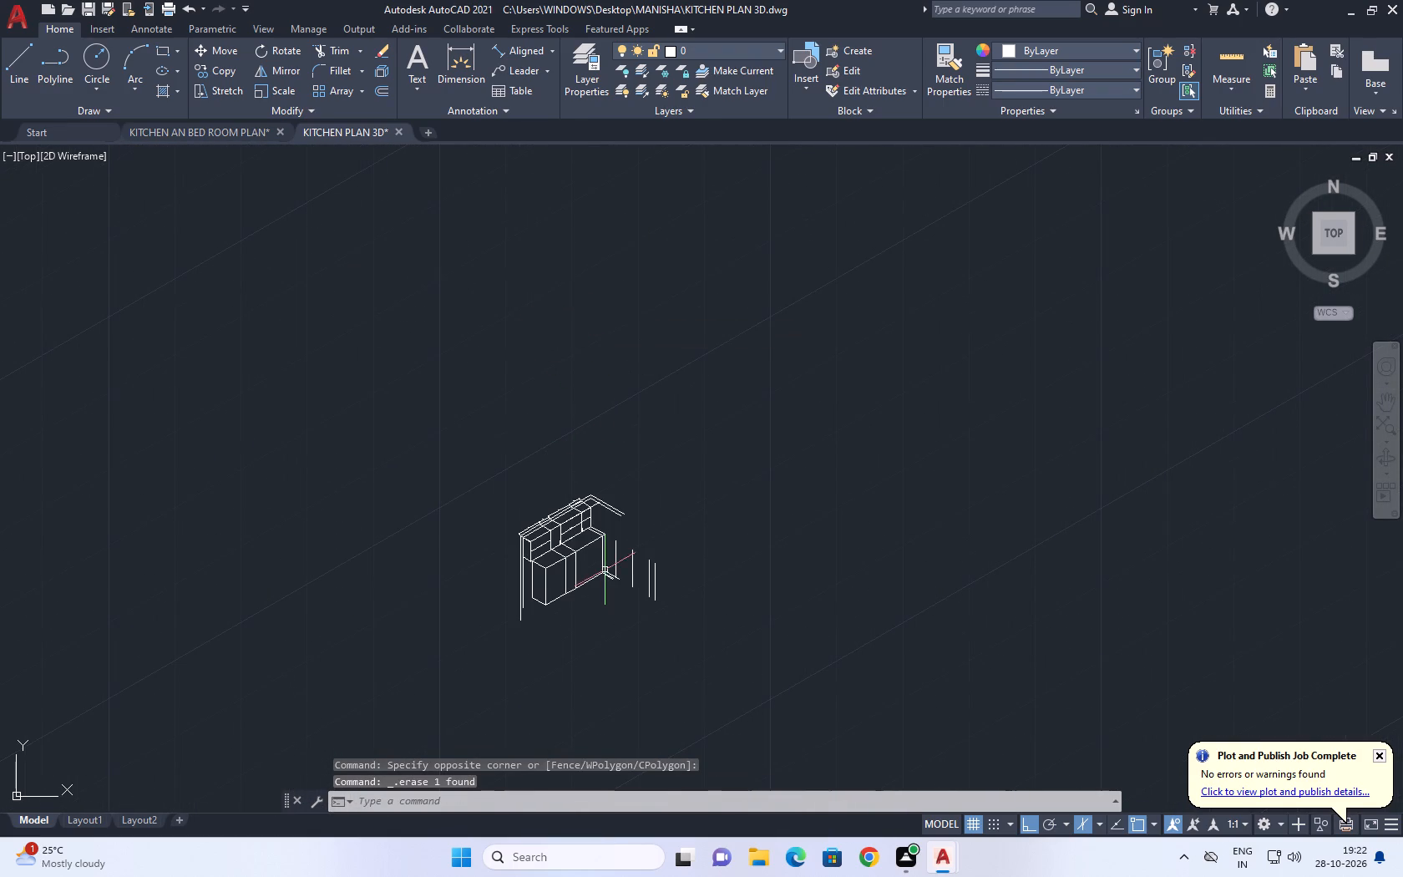
# Copy the bottom front edge of the wide base unit beside the corner 75 units straight up.
pyautogui.scroll(5, 605, 570)
pyautogui.click(579, 560)
pyautogui.press('c')
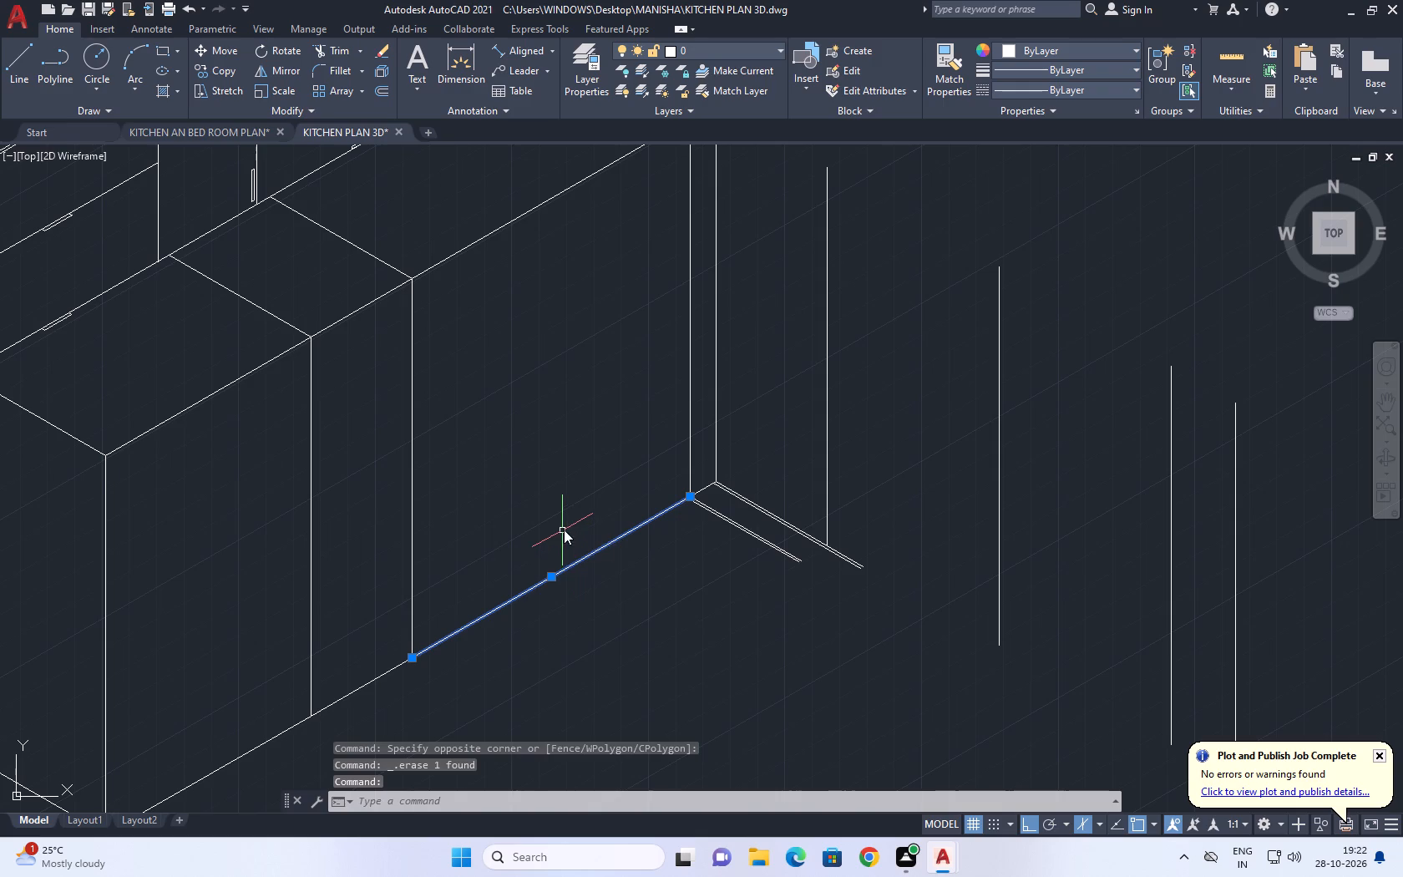
pyautogui.press('o')
pyautogui.press('space')
pyautogui.click(475, 611)
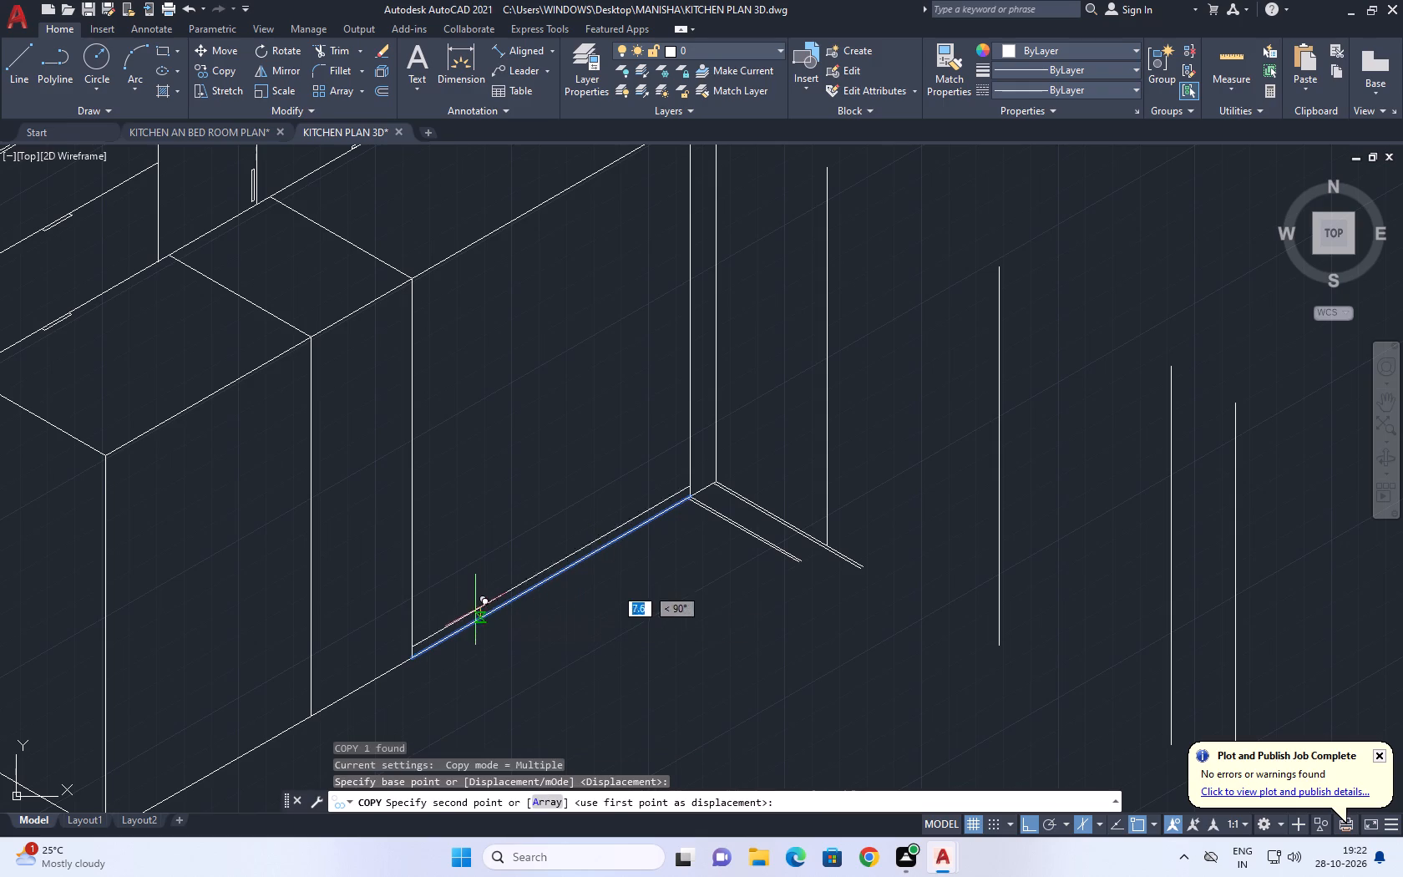
pyautogui.write('75')
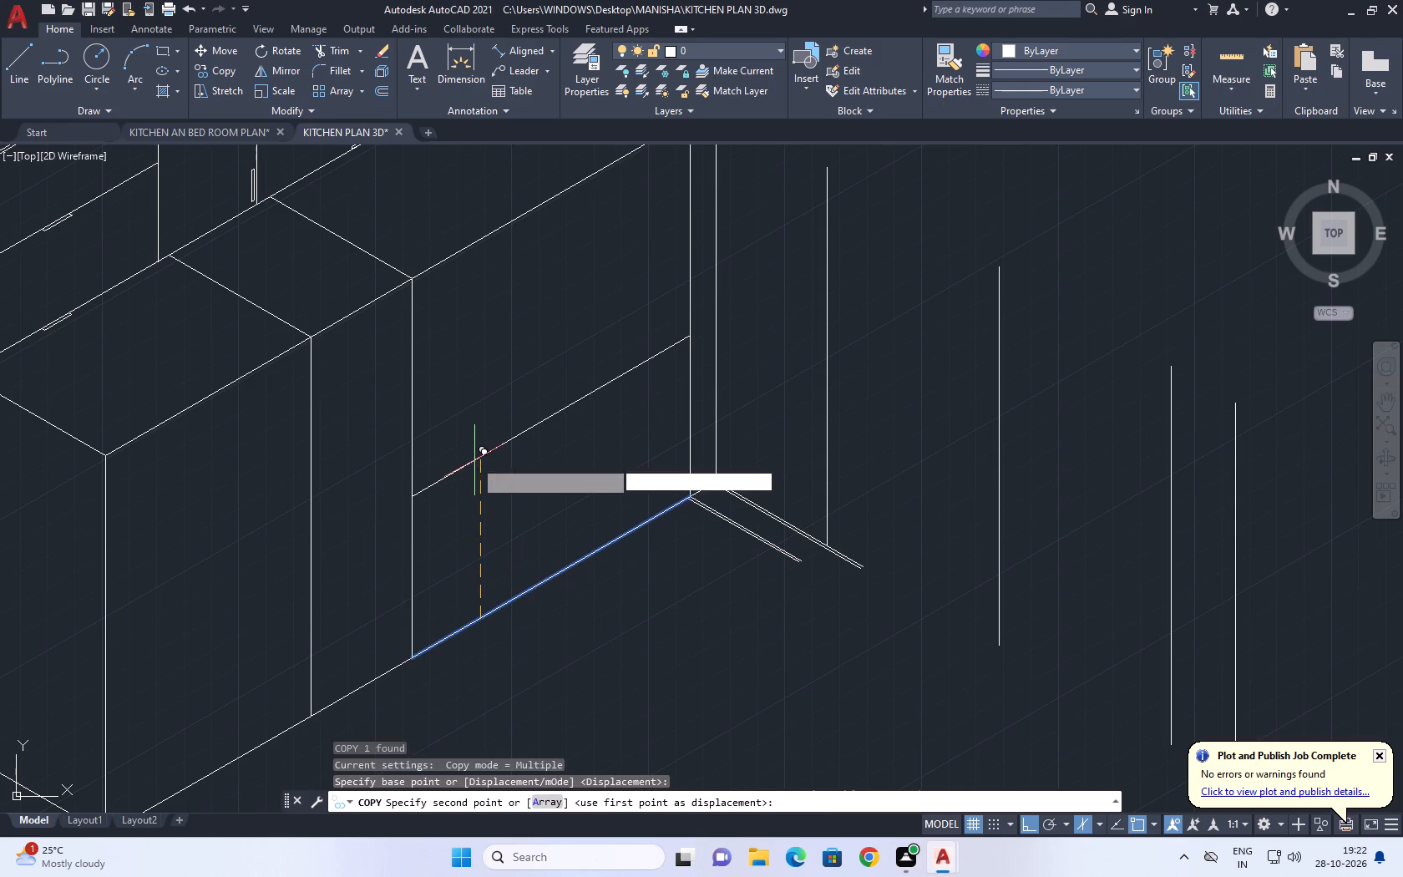
pyautogui.press('space')
pyautogui.press('Escape')
# Extend the copied horizontal line across the narrow base unit to its far vertical edge.
pyautogui.moveTo(456, 382); pyautogui.dragTo(708, 369, button='middle')
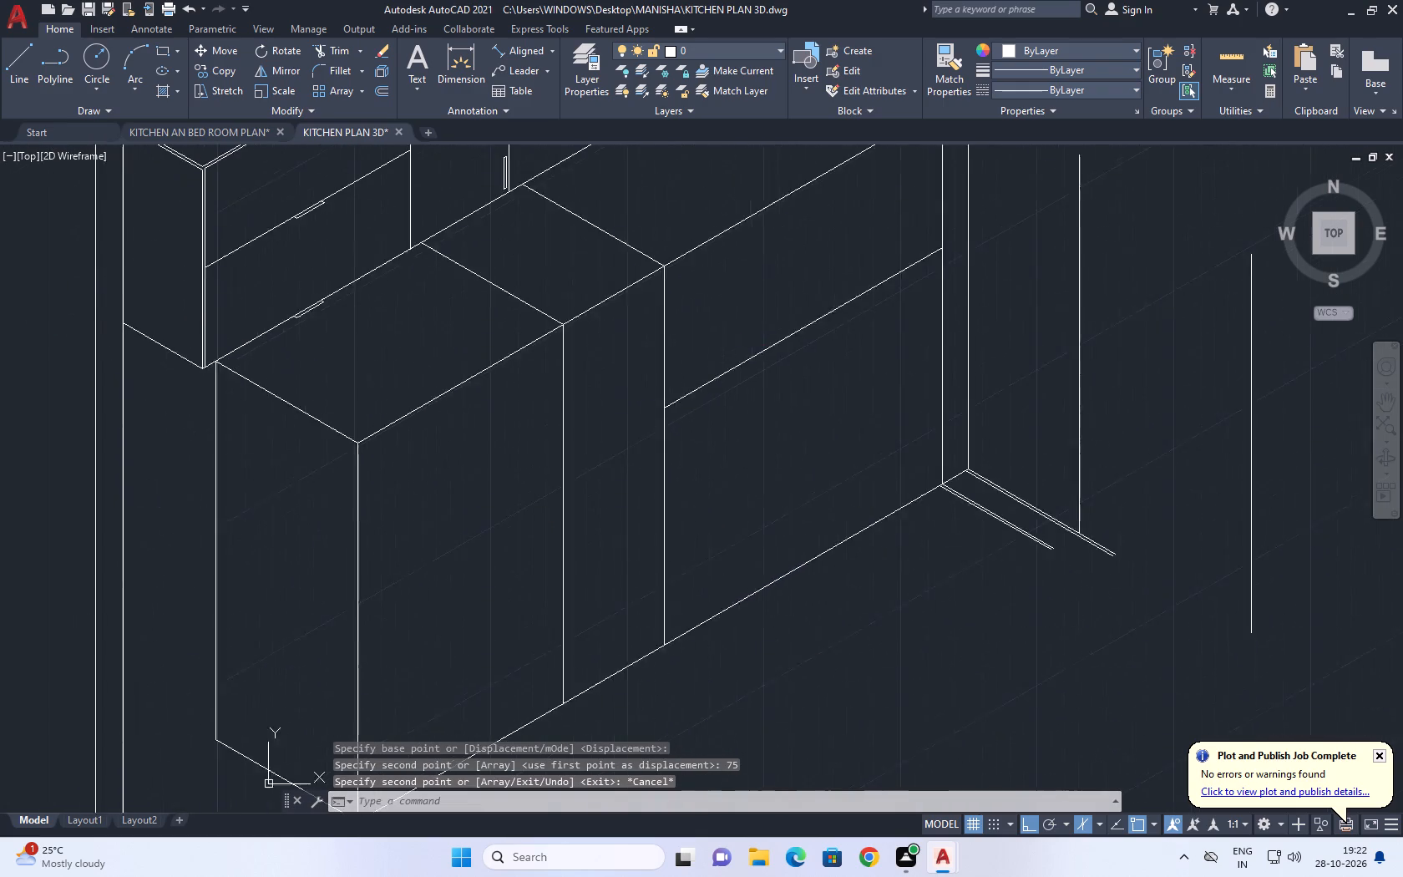
pyautogui.scroll(-1, 747, 358)
pyautogui.moveTo(747, 348); pyautogui.dragTo(708, 363, button='middle')
pyautogui.write('EX')
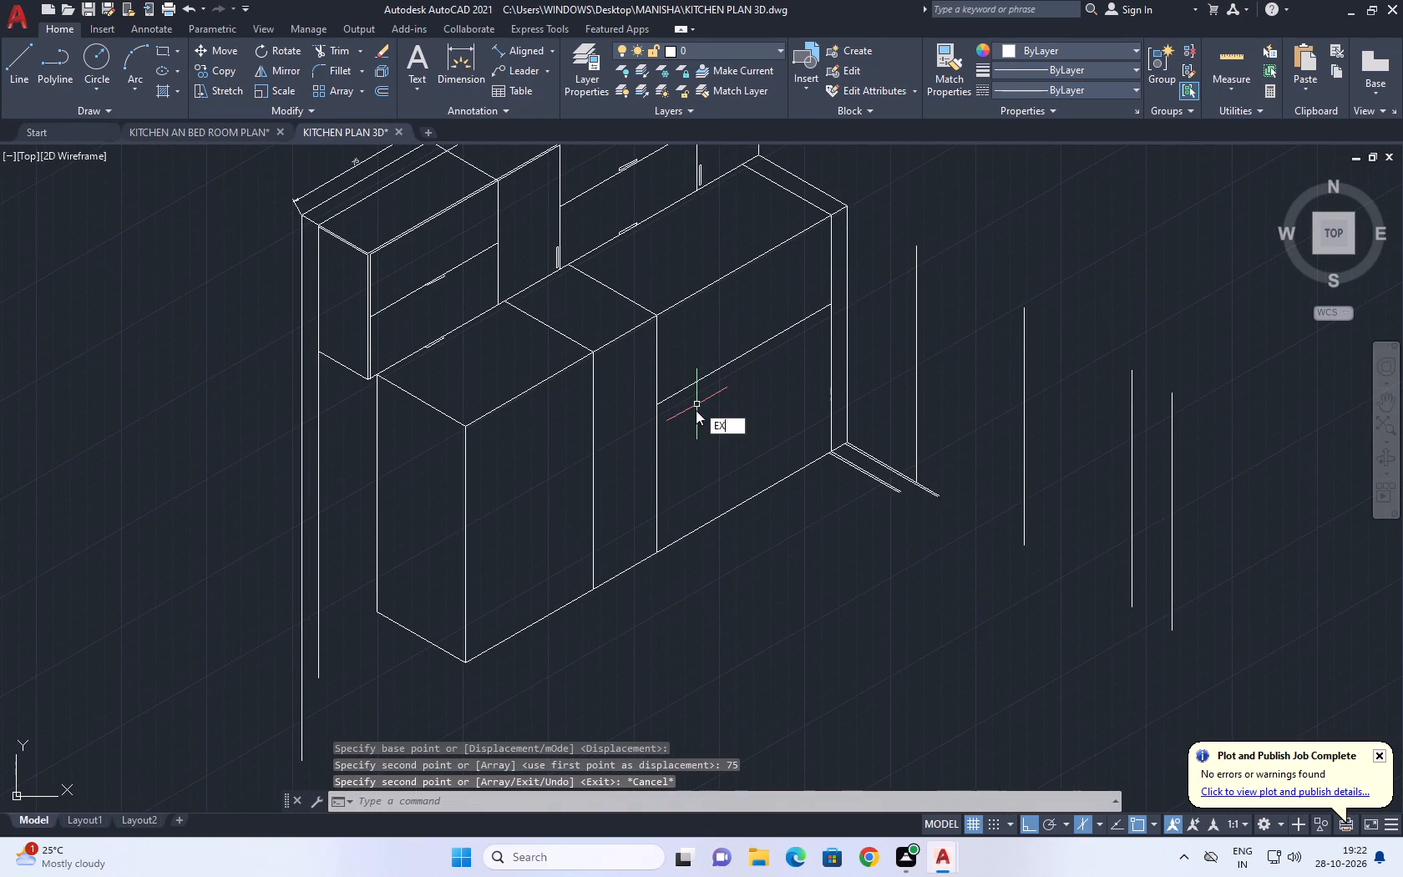
pyautogui.press('space')
pyautogui.click(691, 380)
pyautogui.click(664, 420)
pyautogui.press('Escape')
# Trim away the top front edge of the narrow base unit between its two verticals.
pyautogui.moveTo(702, 349); pyautogui.dragTo(671, 388, button='middle')
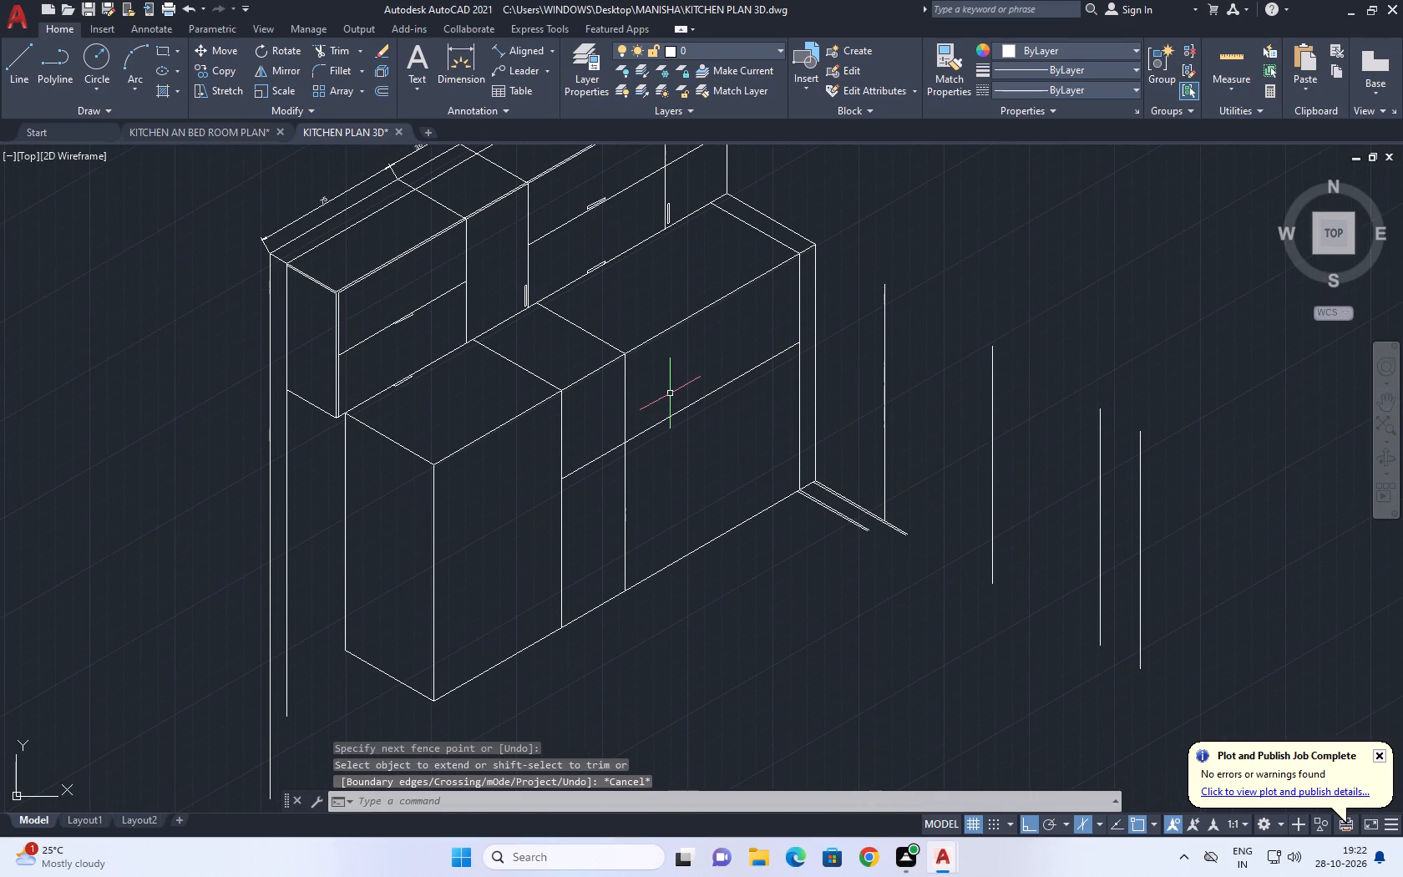
pyautogui.write('TR')
pyautogui.press('space')
pyautogui.moveTo(643, 416); pyautogui.dragTo(615, 402, button='middle')
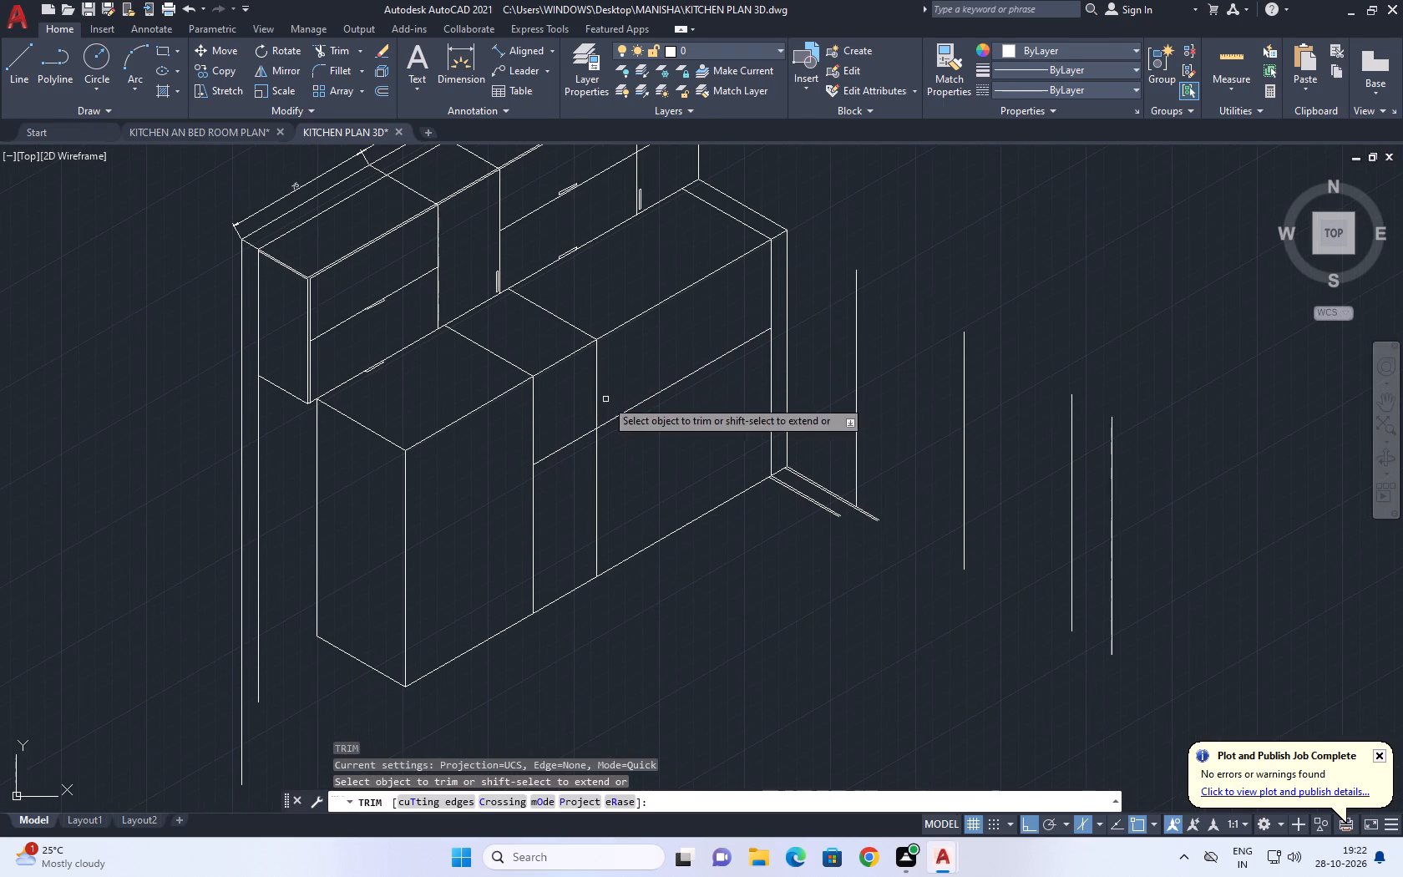
pyautogui.click(573, 346)
pyautogui.click(567, 373)
pyautogui.press('Escape')
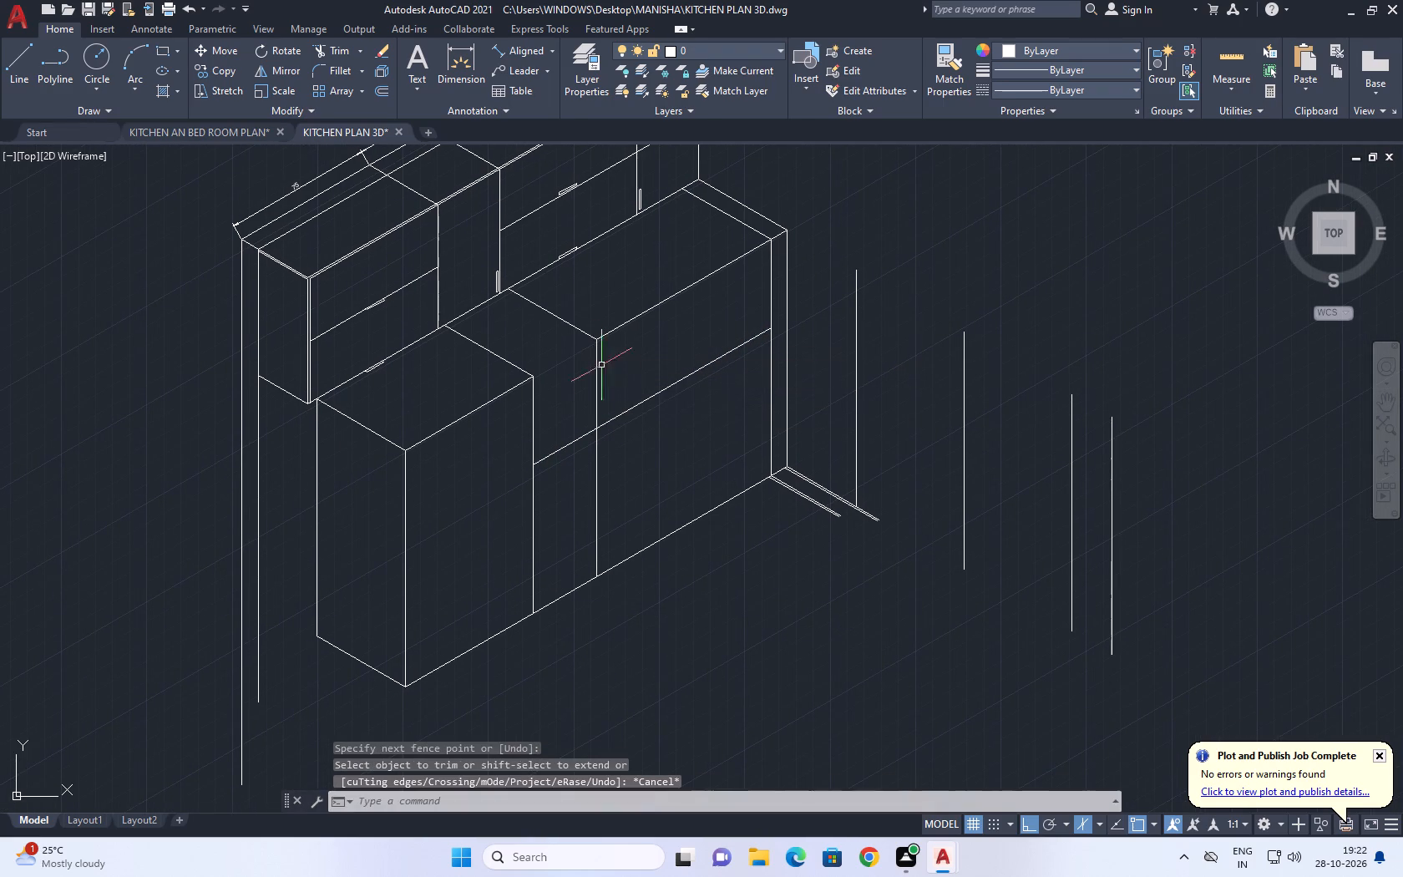
# Draw a line on the left isoplane from the narrow base unit's lowered top corner back past the tall unit's vertical edge.
pyautogui.press('l')
pyautogui.press('space')
pyautogui.moveTo(596, 425); pyautogui.dragTo(595, 418)
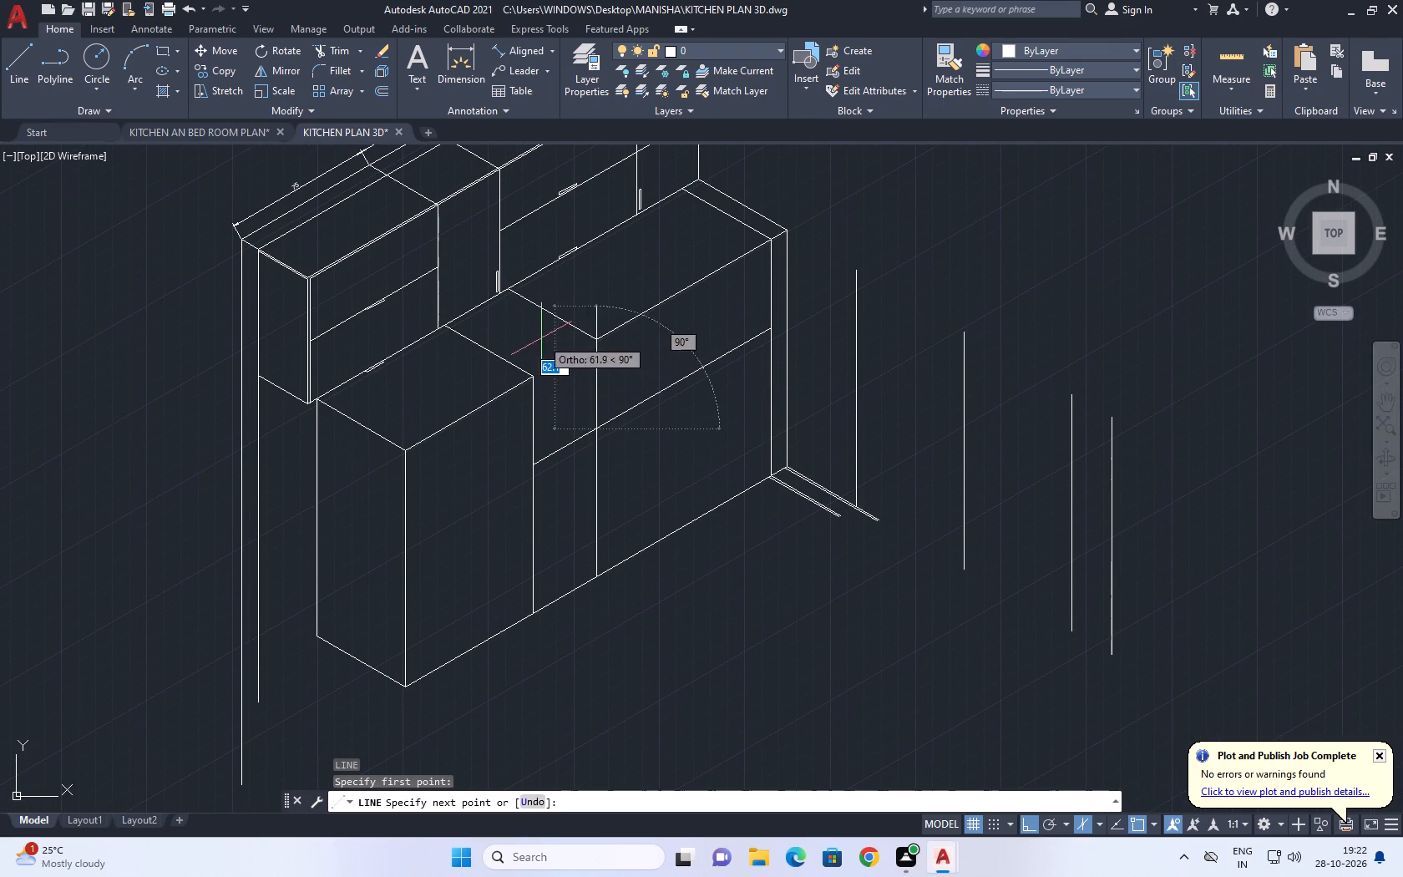
pyautogui.press('F5')
pyautogui.scroll(1, 524, 346)
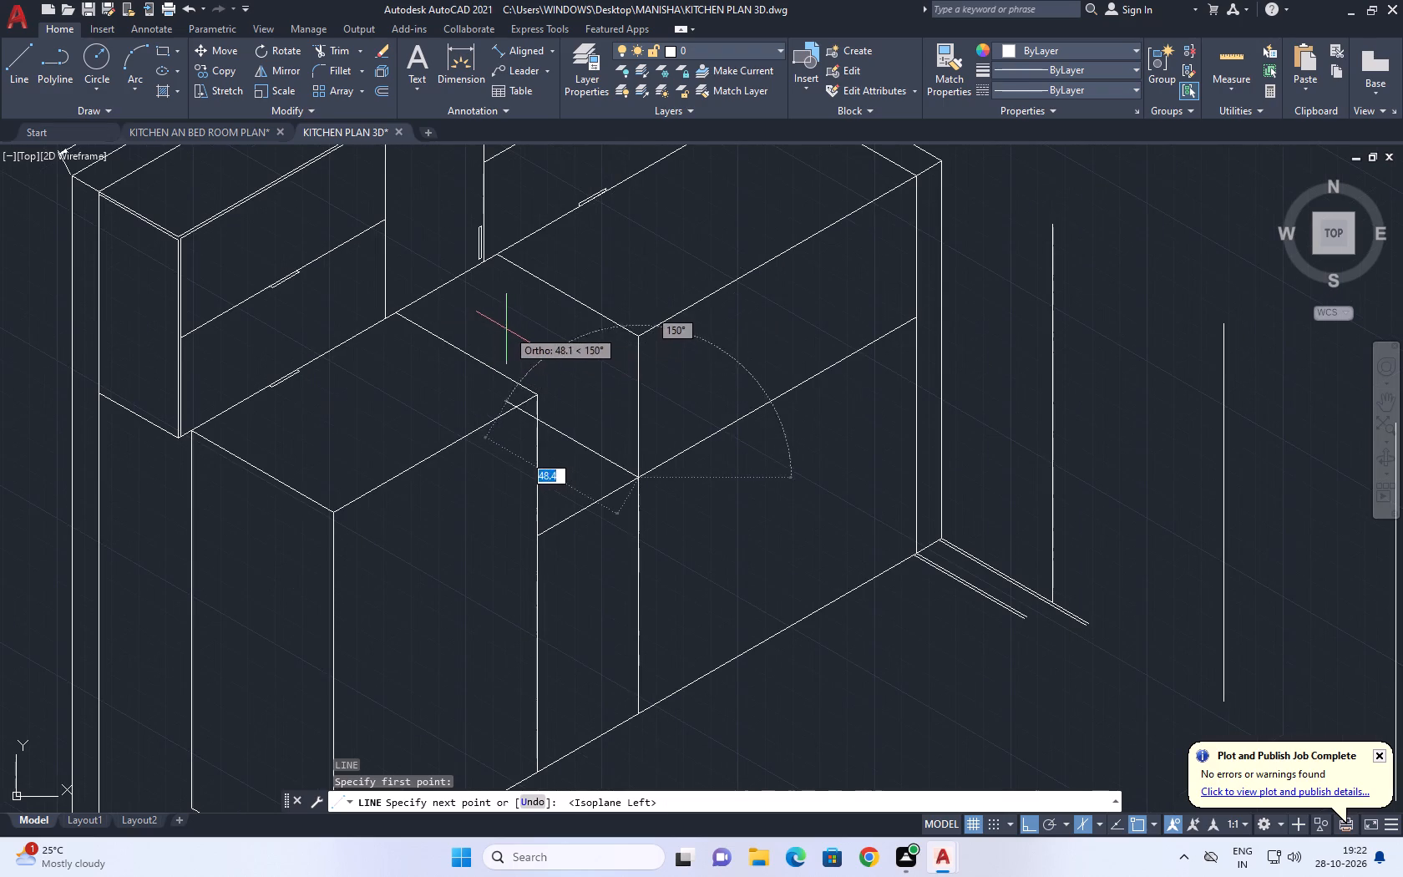
pyautogui.moveTo(535, 423); pyautogui.dragTo(517, 416, button='middle')
pyautogui.middleClick(517, 416)
pyautogui.scroll(1, 515, 419)
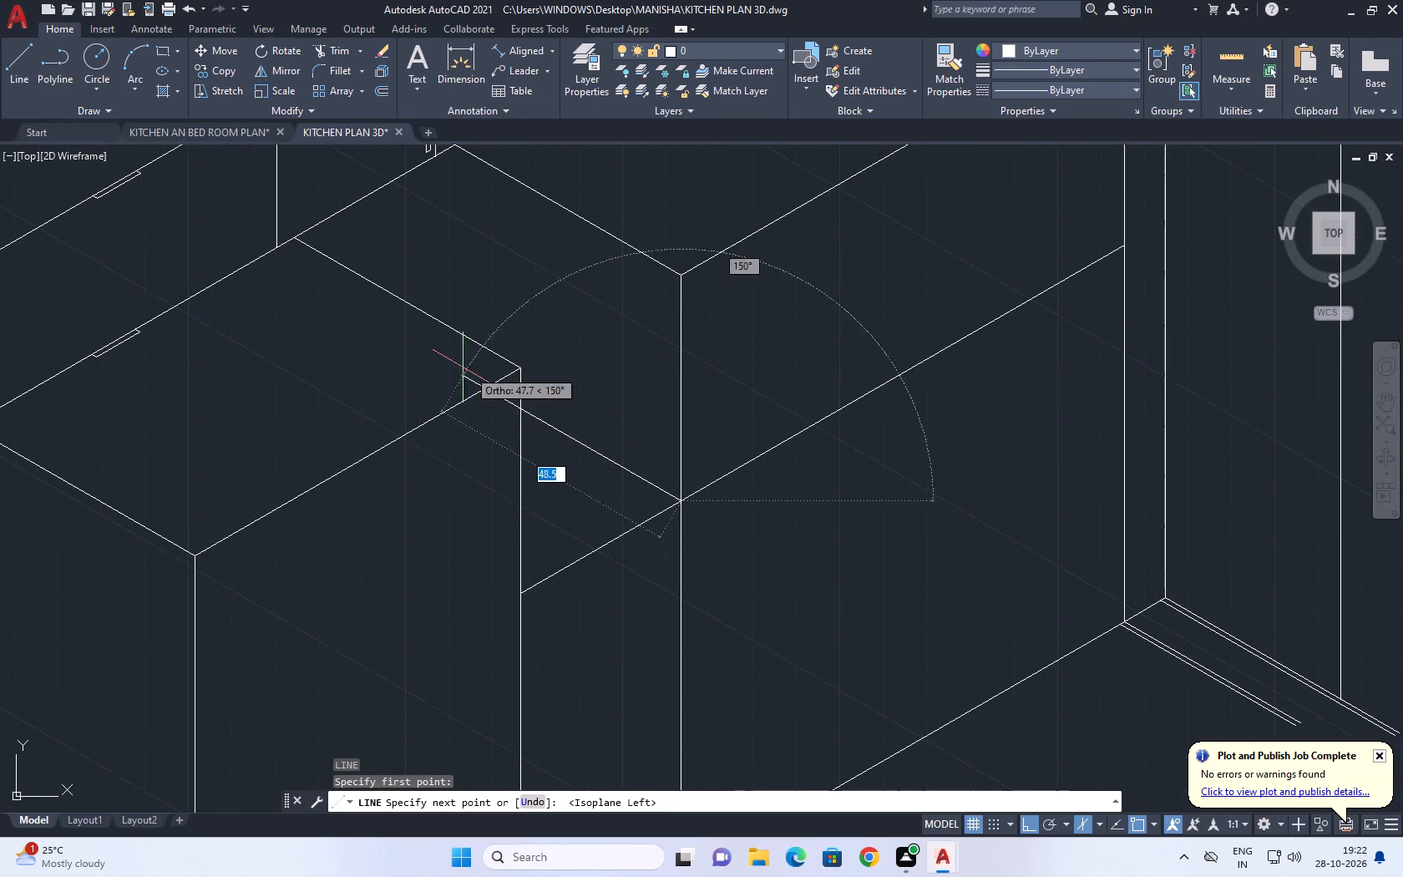
pyautogui.click(442, 362)
pyautogui.press('Escape')
# Trim the part of the new side line that overshoots into the tall unit.
pyautogui.write('TR')
pyautogui.press('space')
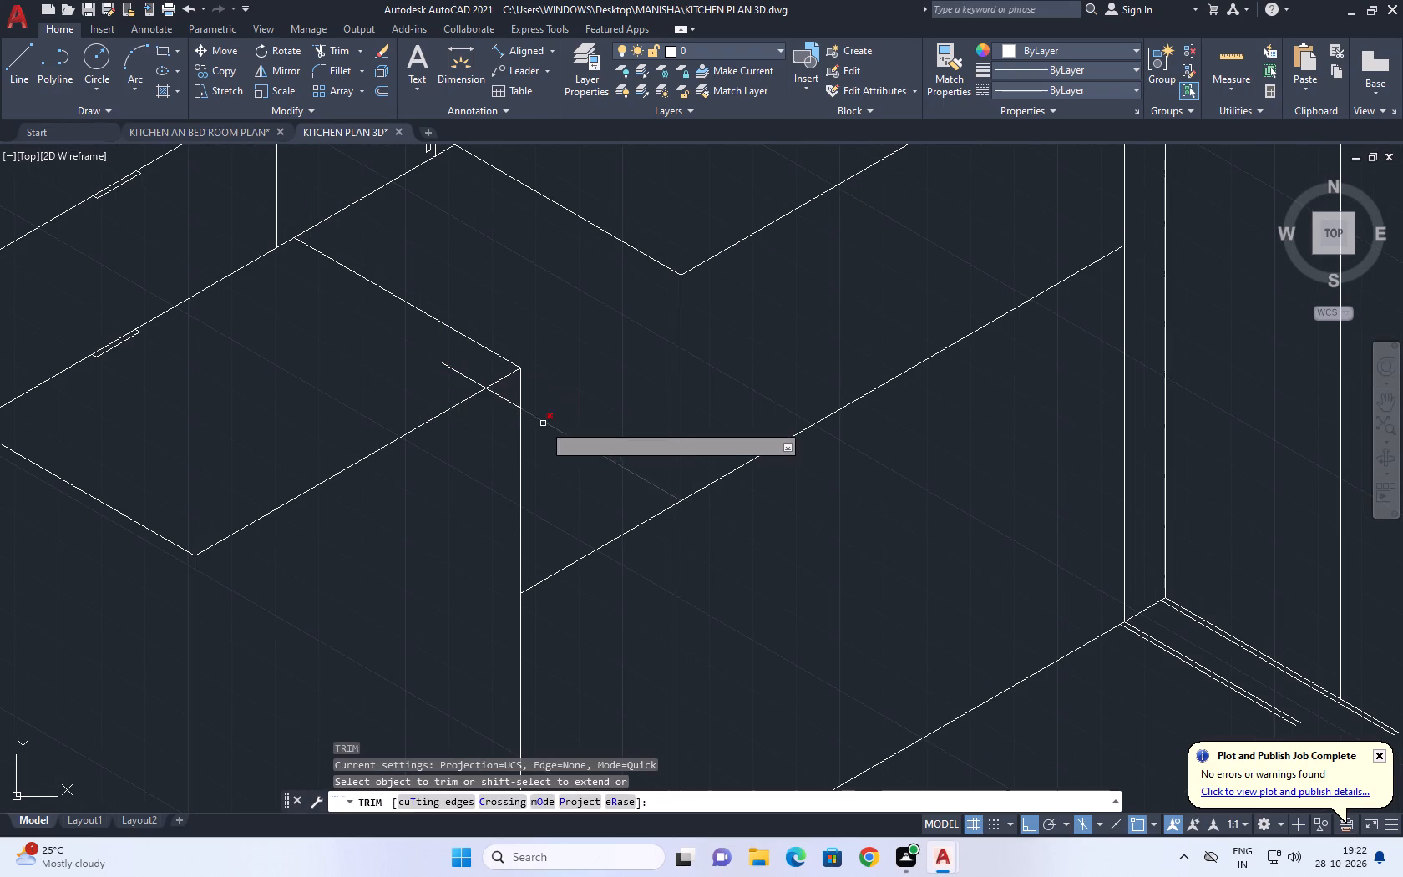
pyautogui.click(516, 407)
pyautogui.click(474, 381)
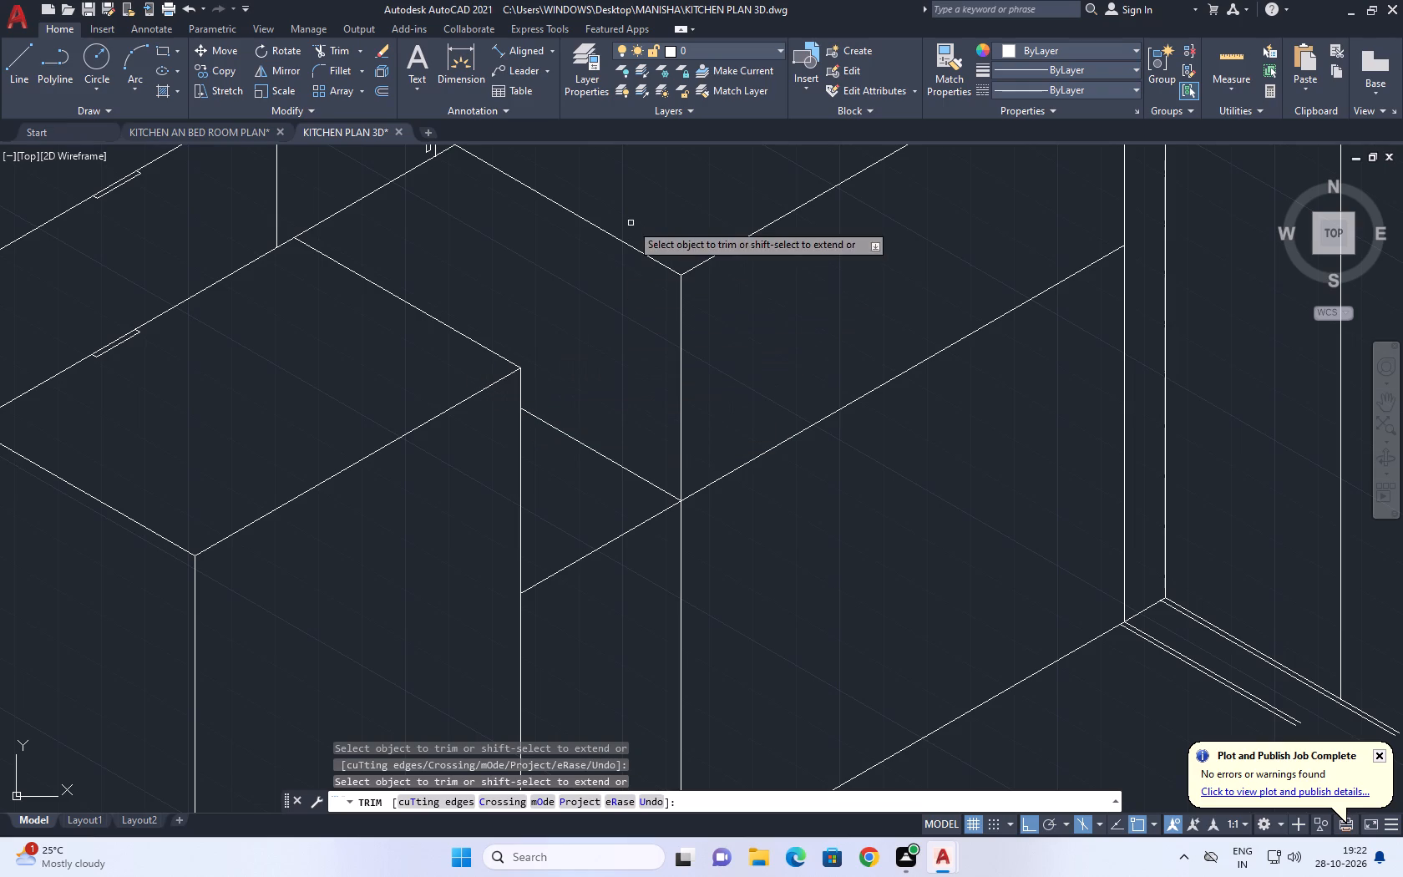
# Trim away the old higher outline of the base units: its side edge, upper vertical and top front edge.
pyautogui.click(631, 223)
pyautogui.click(593, 276)
pyautogui.moveTo(719, 342); pyautogui.dragTo(686, 343)
pyautogui.click(626, 322)
pyautogui.moveTo(691, 342); pyautogui.dragTo(671, 398, button='middle')
pyautogui.scroll(-1, 664, 416)
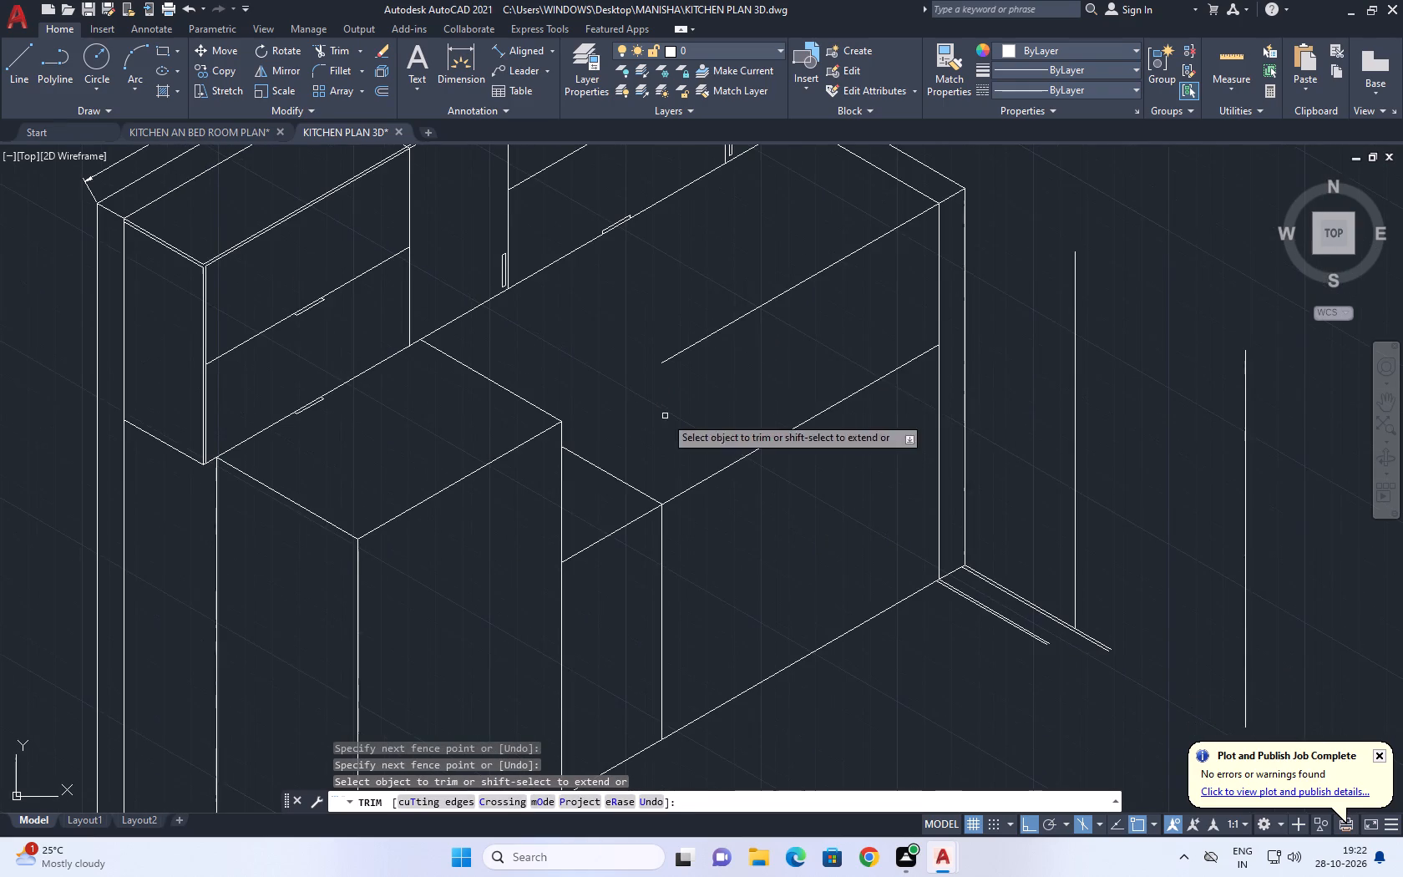
pyautogui.moveTo(714, 332); pyautogui.dragTo(714, 403, button='middle')
pyautogui.click(763, 381)
pyautogui.click(718, 358)
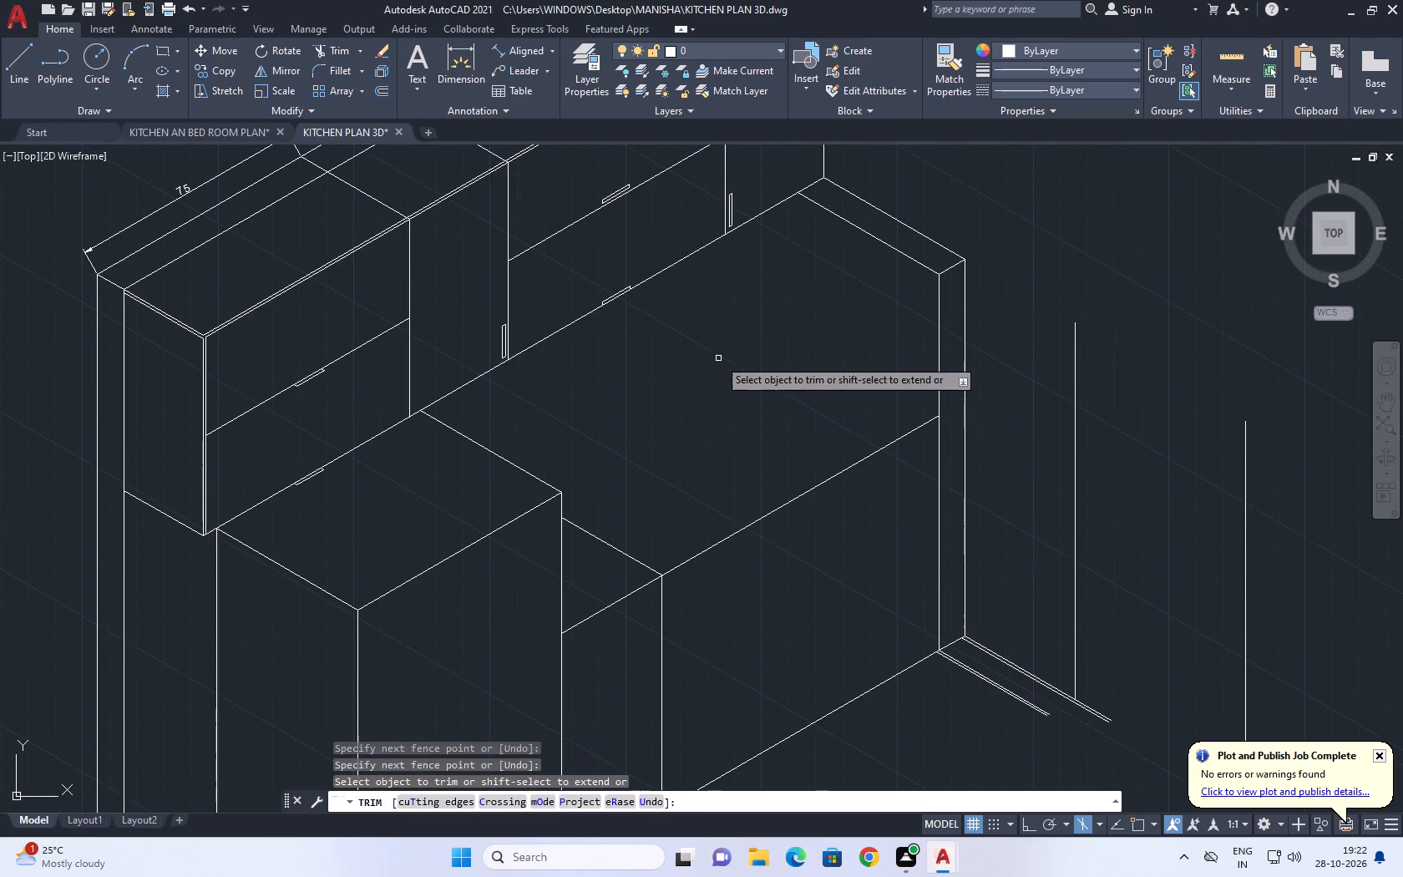
pyautogui.press('Escape')
# Draw a 150° line from the far end of the lowered top front edge back past the upper cabinets' bottom edge.
pyautogui.moveTo(944, 336); pyautogui.dragTo(931, 429, button='middle')
pyautogui.press('l')
pyautogui.press('space')
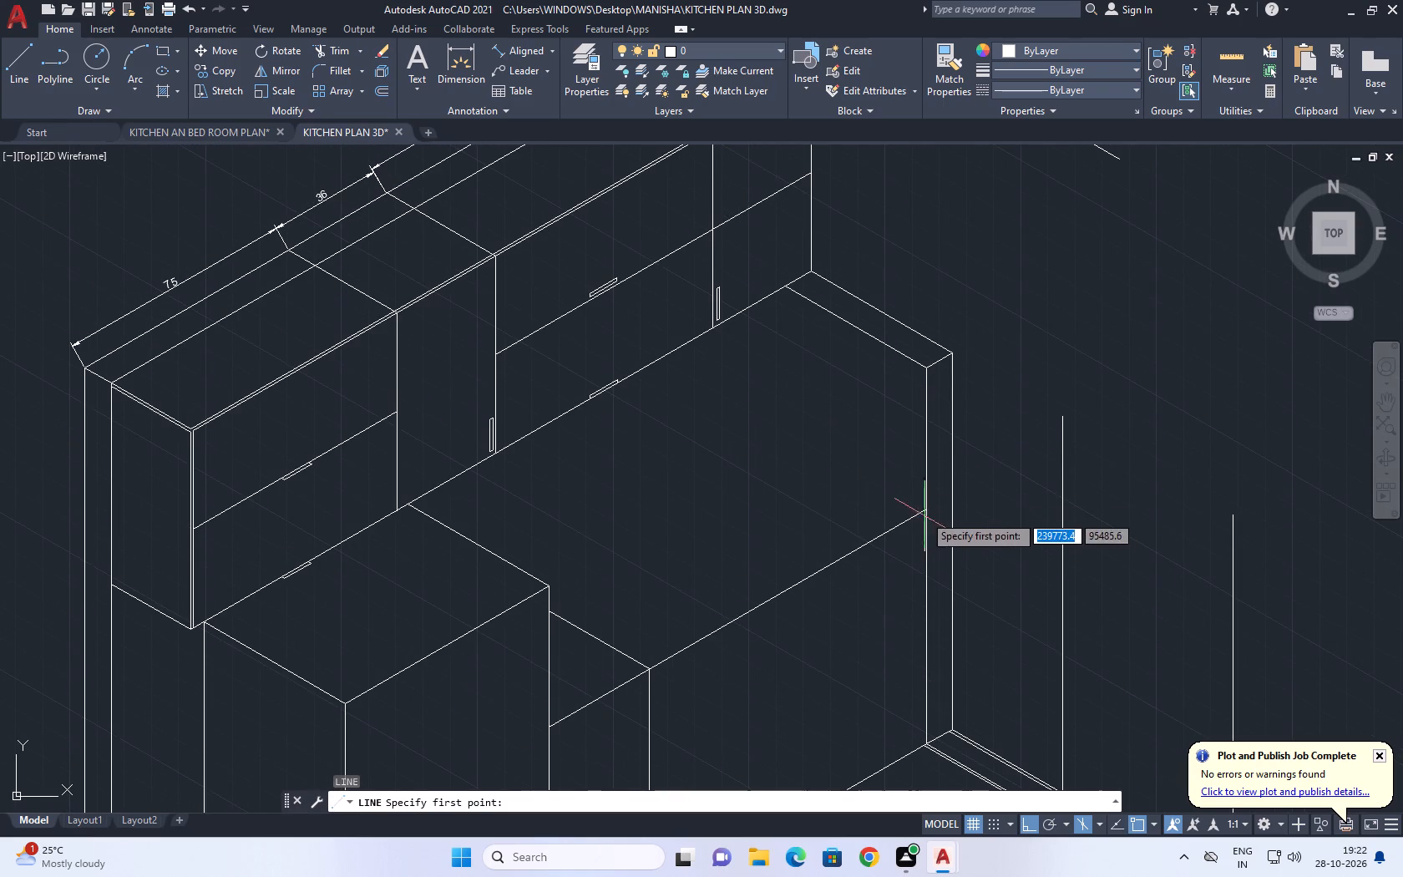
pyautogui.click(924, 508)
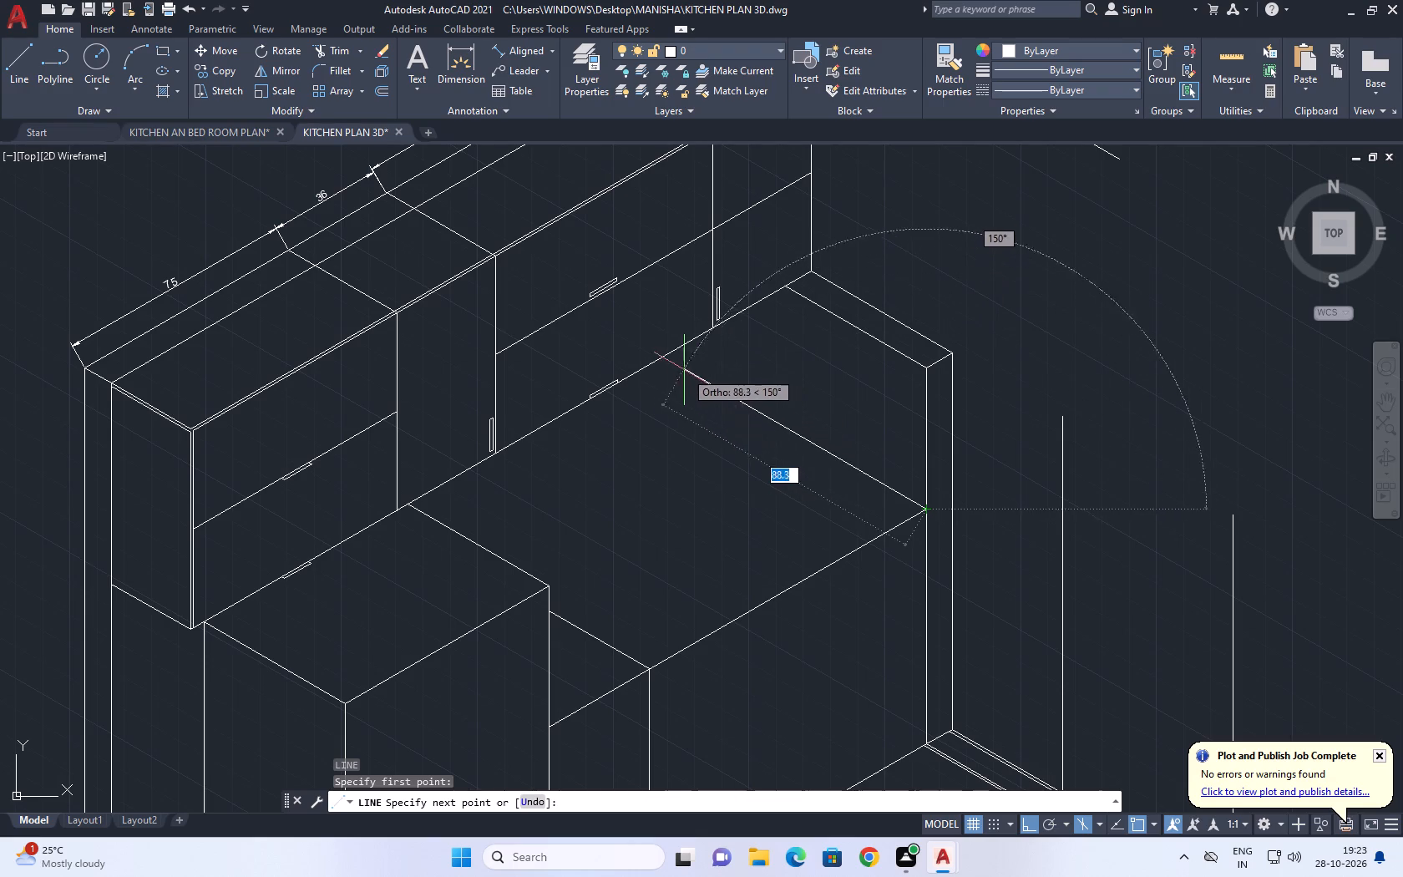
pyautogui.click(635, 349)
pyautogui.press('Escape')
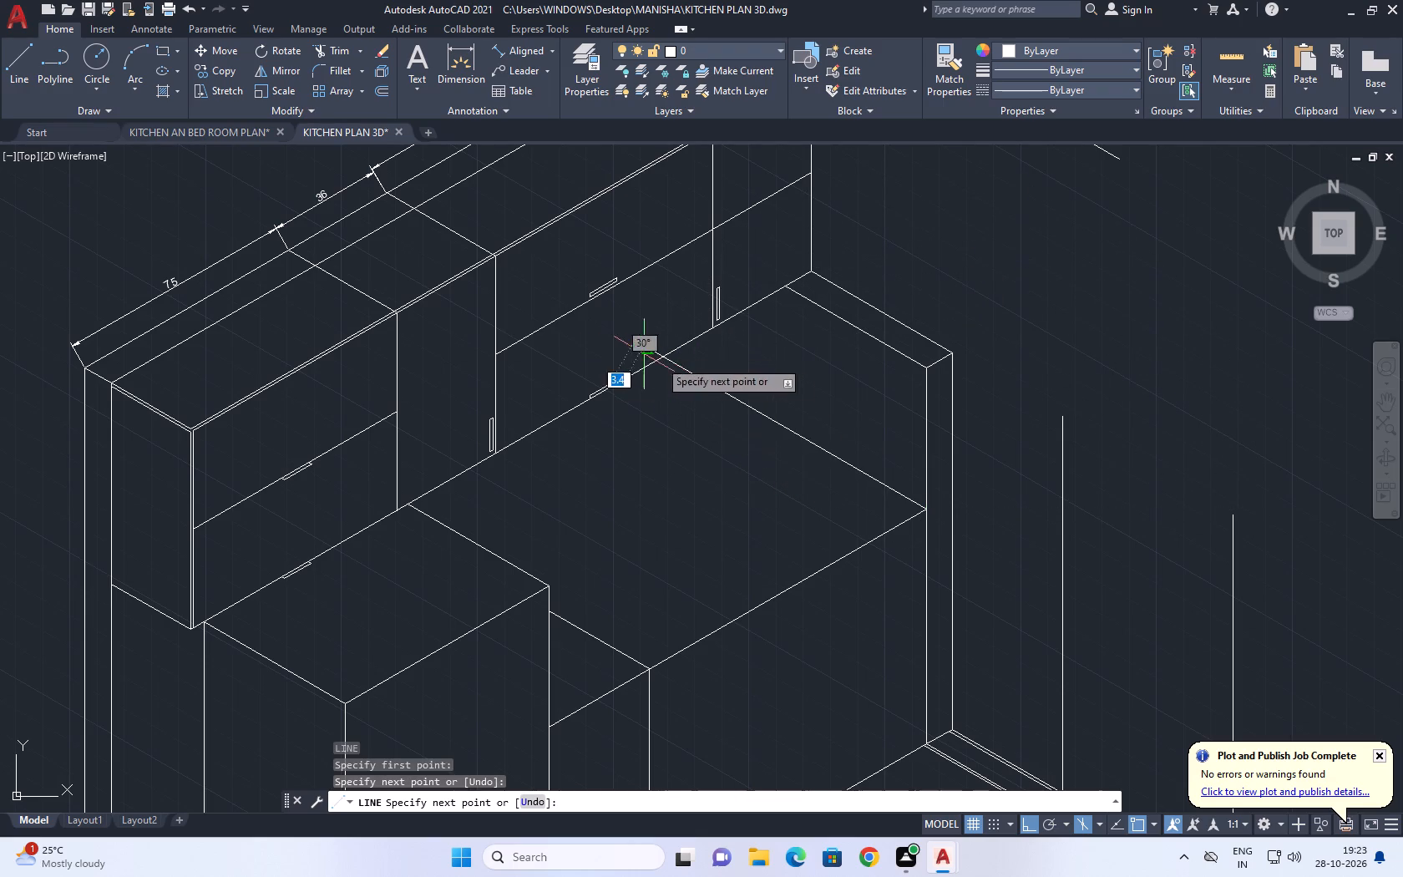
# Extend the wide base unit's lowered top front edge to the outer vertical line at the corner.
pyautogui.moveTo(761, 384); pyautogui.dragTo(734, 404, button='middle')
pyautogui.moveTo(876, 402); pyautogui.dragTo(873, 442, button='middle')
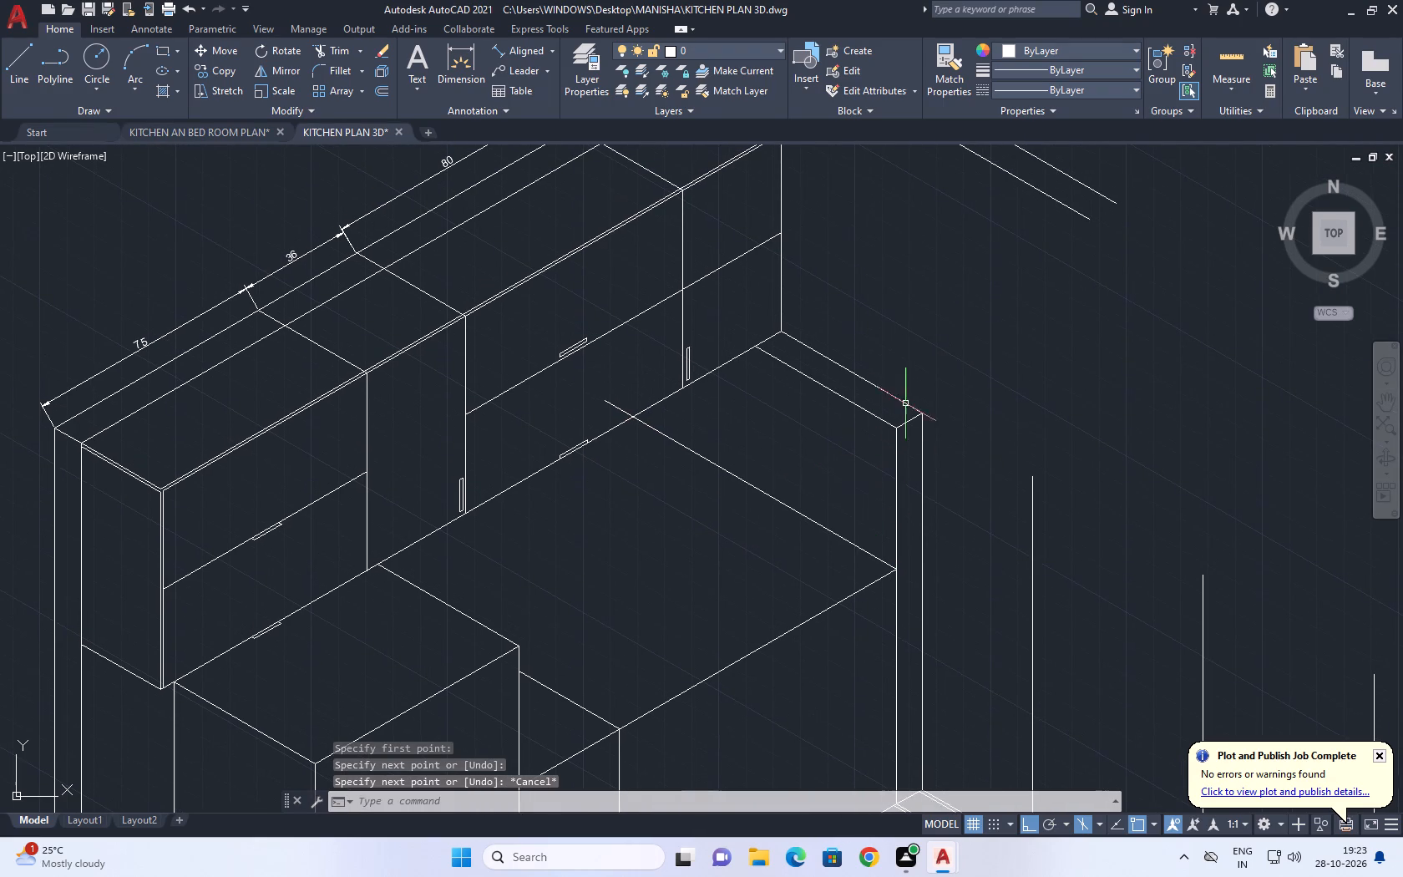
pyautogui.write('EX')
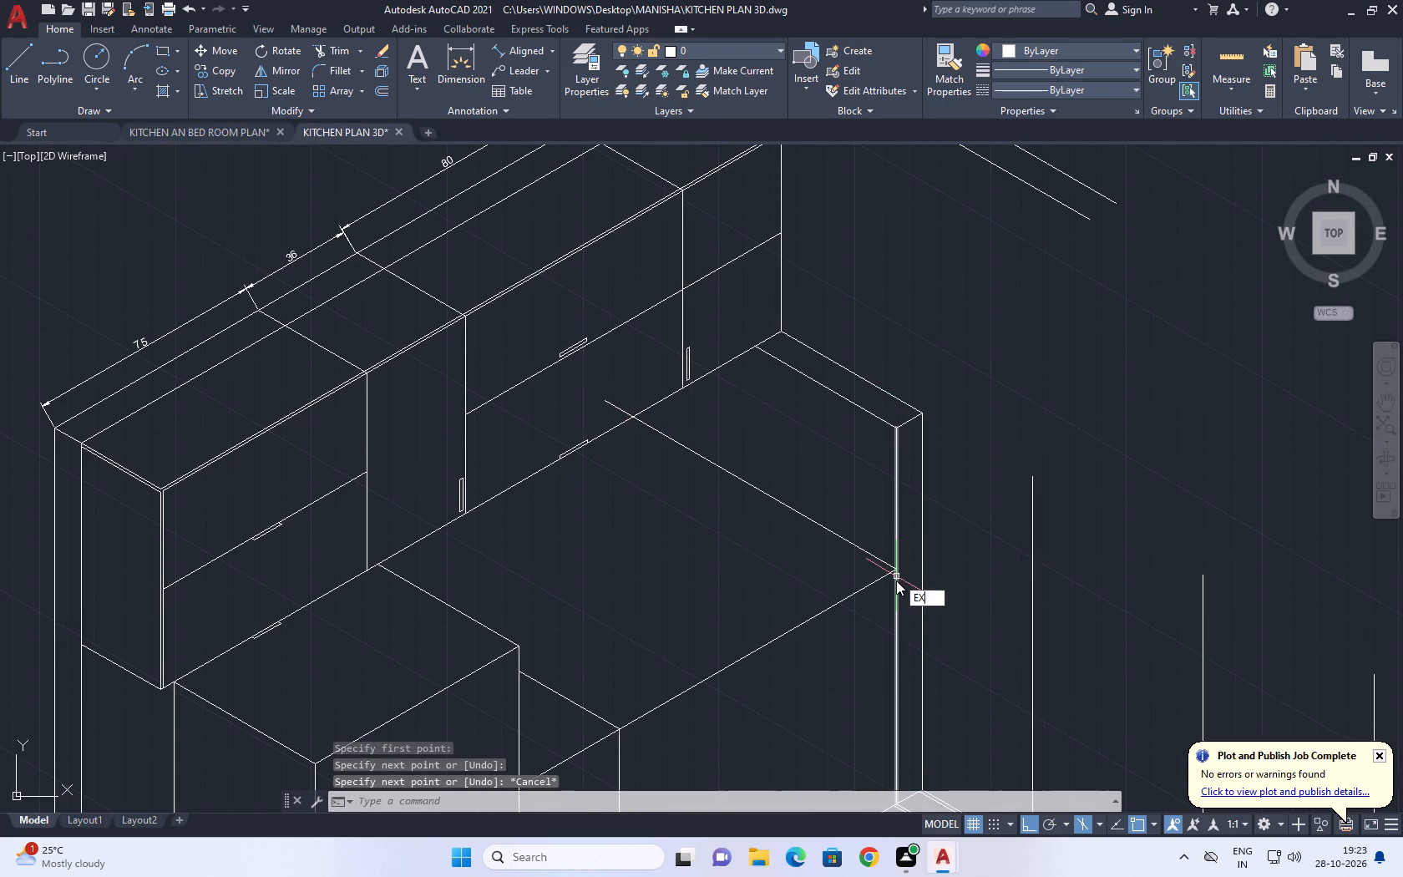
pyautogui.press('space')
pyautogui.click(866, 580)
pyautogui.click(871, 601)
pyautogui.press('Escape')
# Draw a second 150° line from the extended edge's end back past the upper cabinets' bottom edge.
pyautogui.press('l')
pyautogui.press('space')
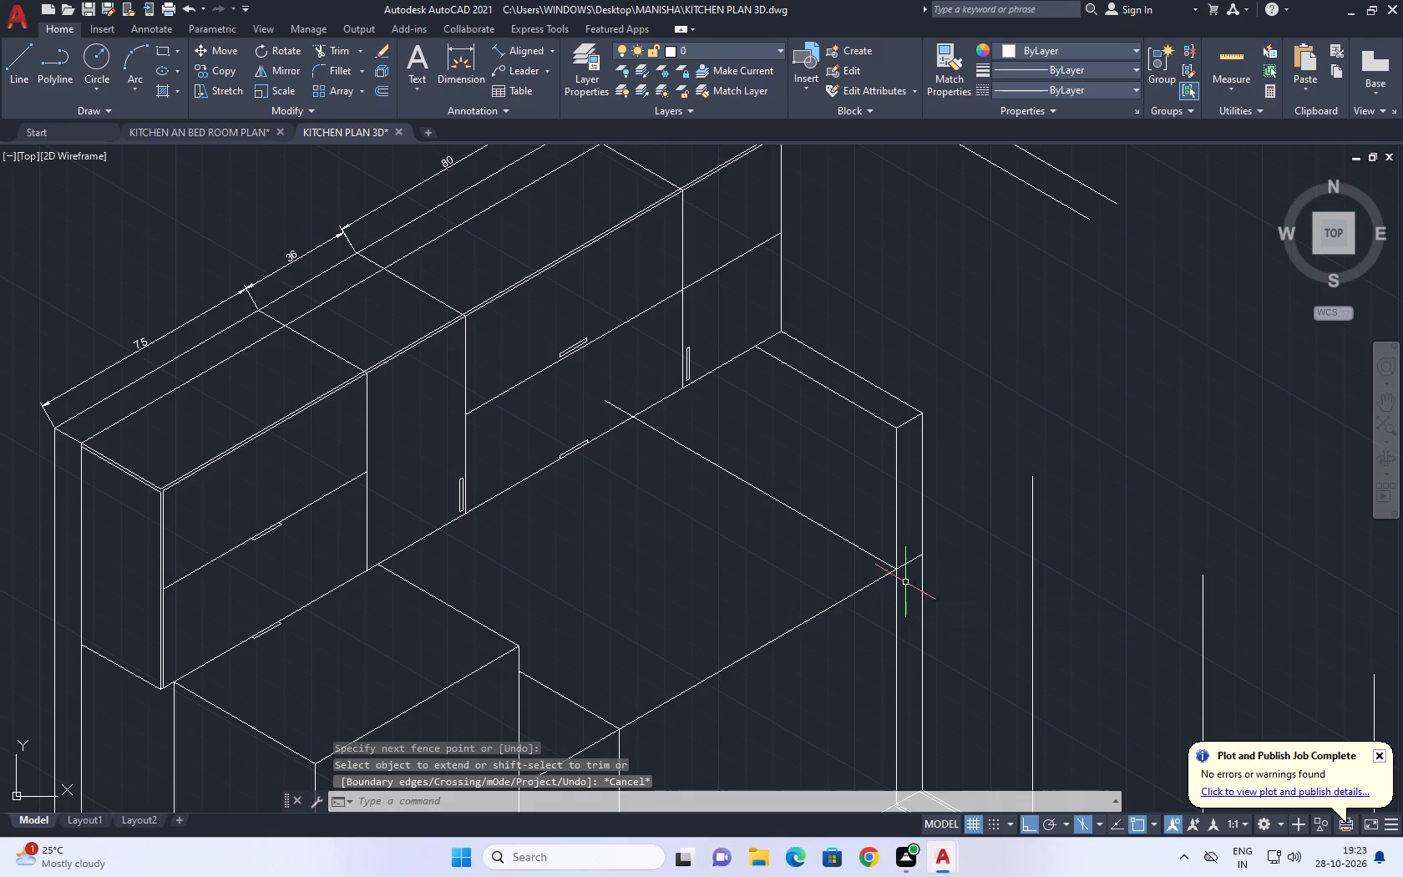
pyautogui.click(922, 558)
pyautogui.moveTo(703, 437); pyautogui.dragTo(741, 495, button='middle')
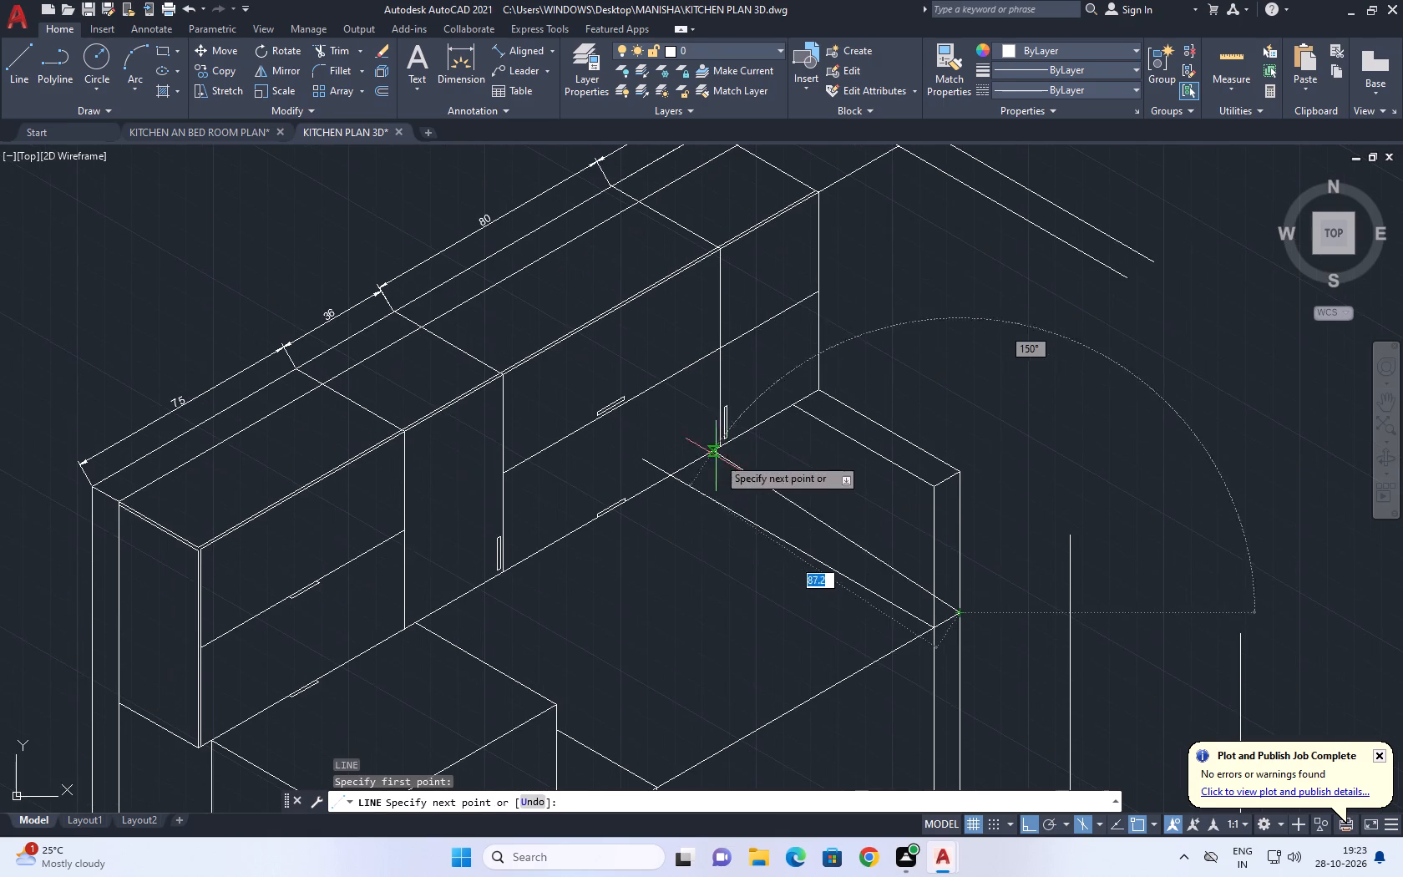
pyautogui.click(686, 443)
pyautogui.press('Escape')
# Trim away the old higher counter outline at the corner, including both verticals above the new top edges.
pyautogui.press('t')
pyautogui.press('space')
pyautogui.write('R')
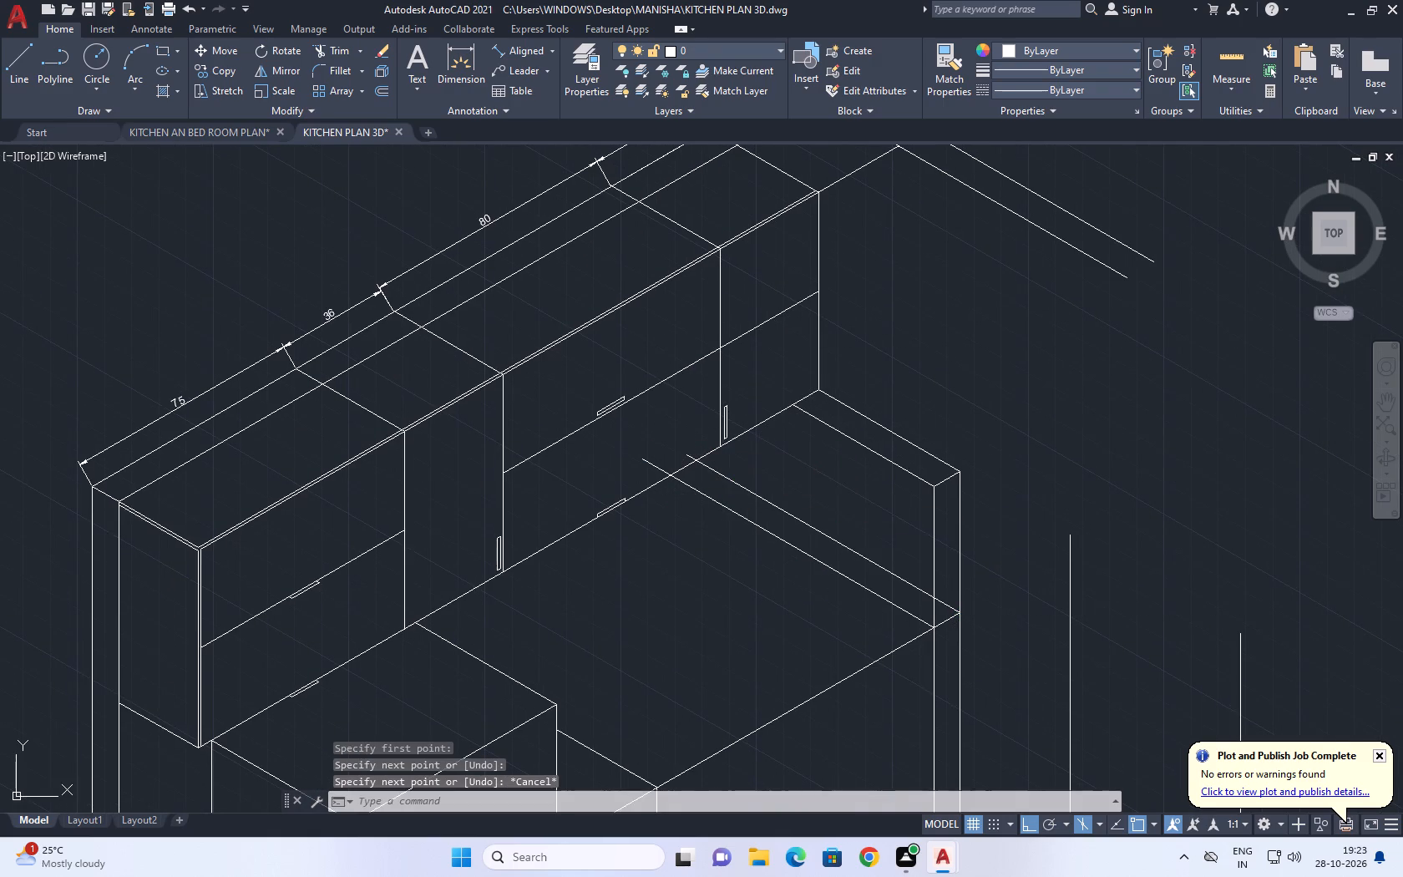
pyautogui.press('Escape')
pyautogui.write('TR')
pyautogui.press('space')
pyautogui.moveTo(884, 507); pyautogui.dragTo(884, 506)
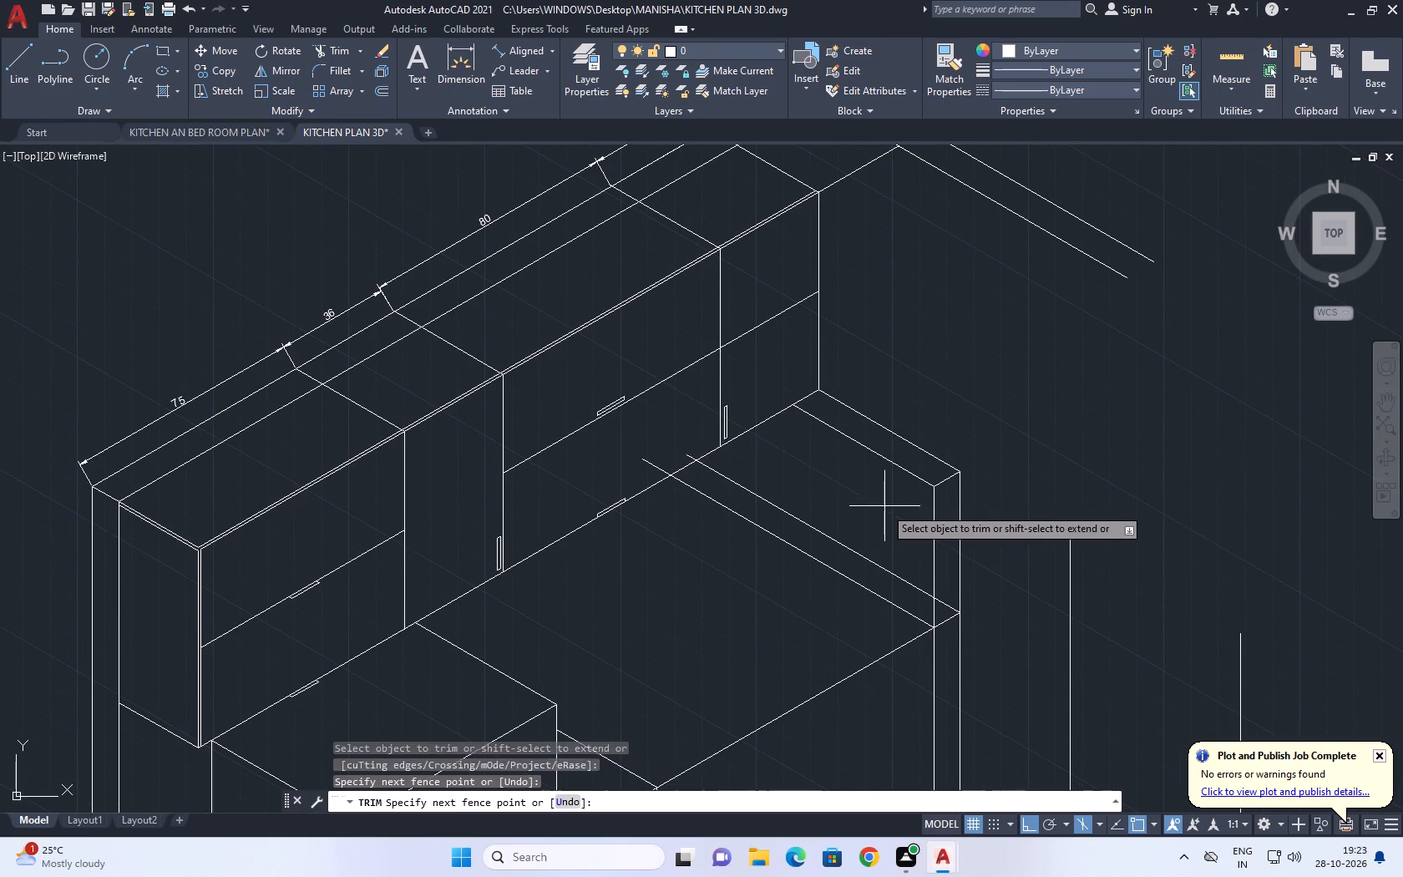
pyautogui.moveTo(884, 506); pyautogui.dragTo(886, 499)
pyautogui.moveTo(957, 426); pyautogui.dragTo(958, 418)
pyautogui.click(979, 520)
pyautogui.click(902, 501)
pyautogui.click(944, 487)
pyautogui.click(944, 465)
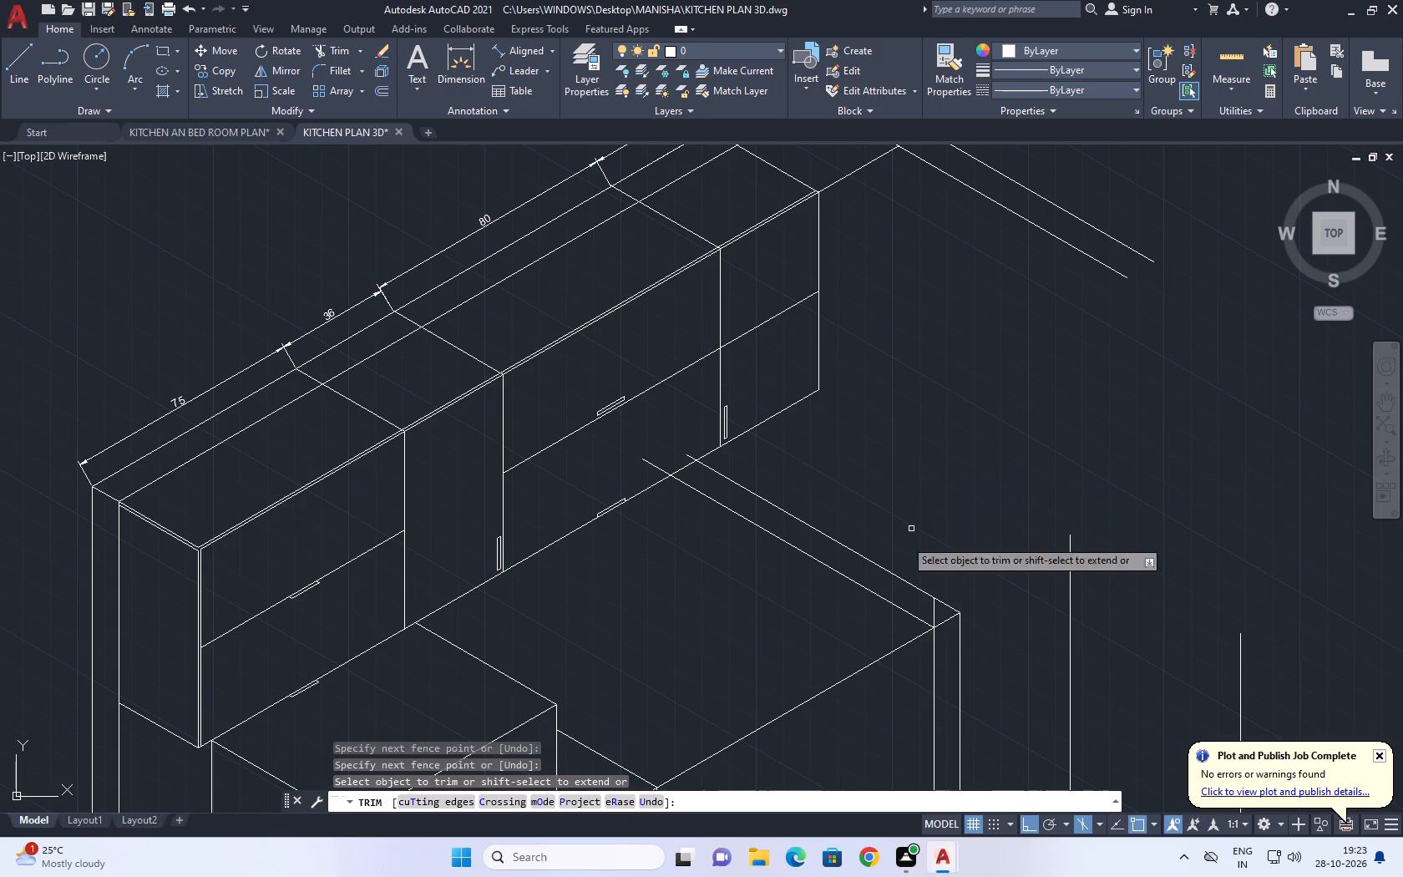
pyautogui.scroll(1, 933, 617)
pyautogui.click(934, 614)
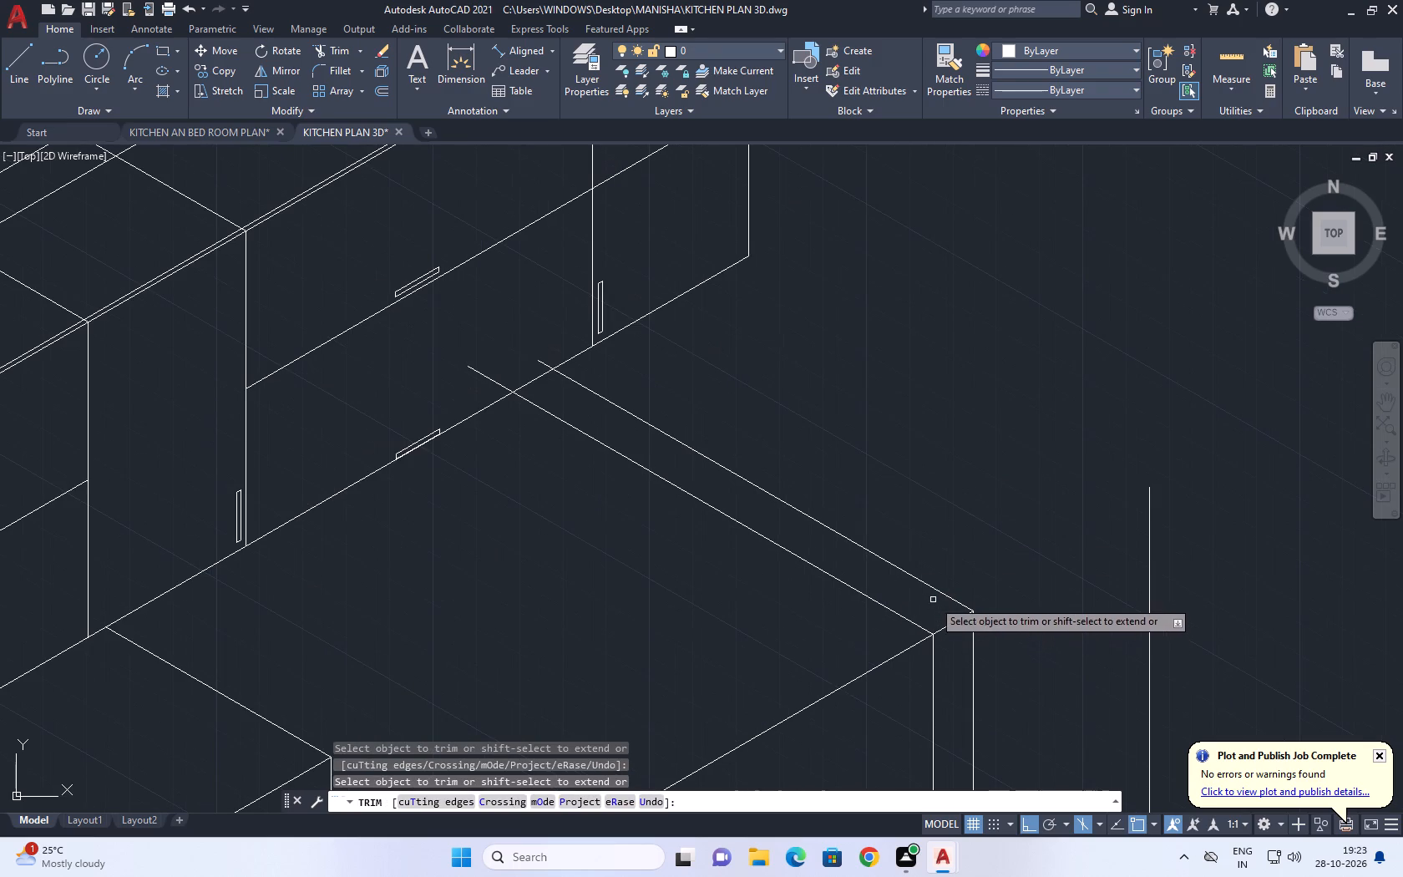
# Trim the ends of both new parallel lines that stick out above the upper cabinets' bottom edge.
pyautogui.scroll(2, 490, 373)
pyautogui.click(473, 417)
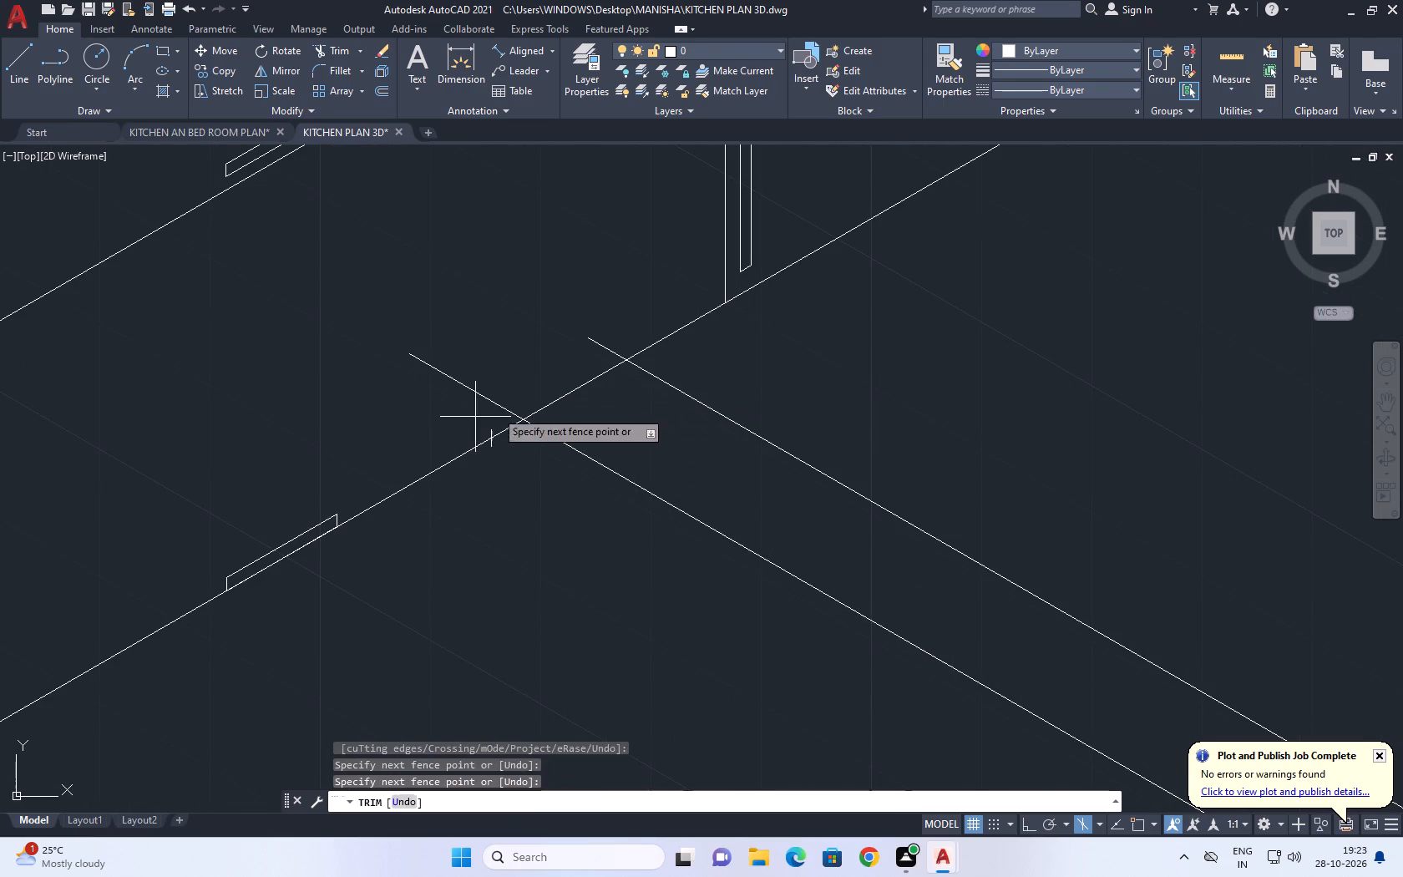
pyautogui.click(608, 339)
pyautogui.scroll(-5, 696, 132)
pyautogui.press('Escape')
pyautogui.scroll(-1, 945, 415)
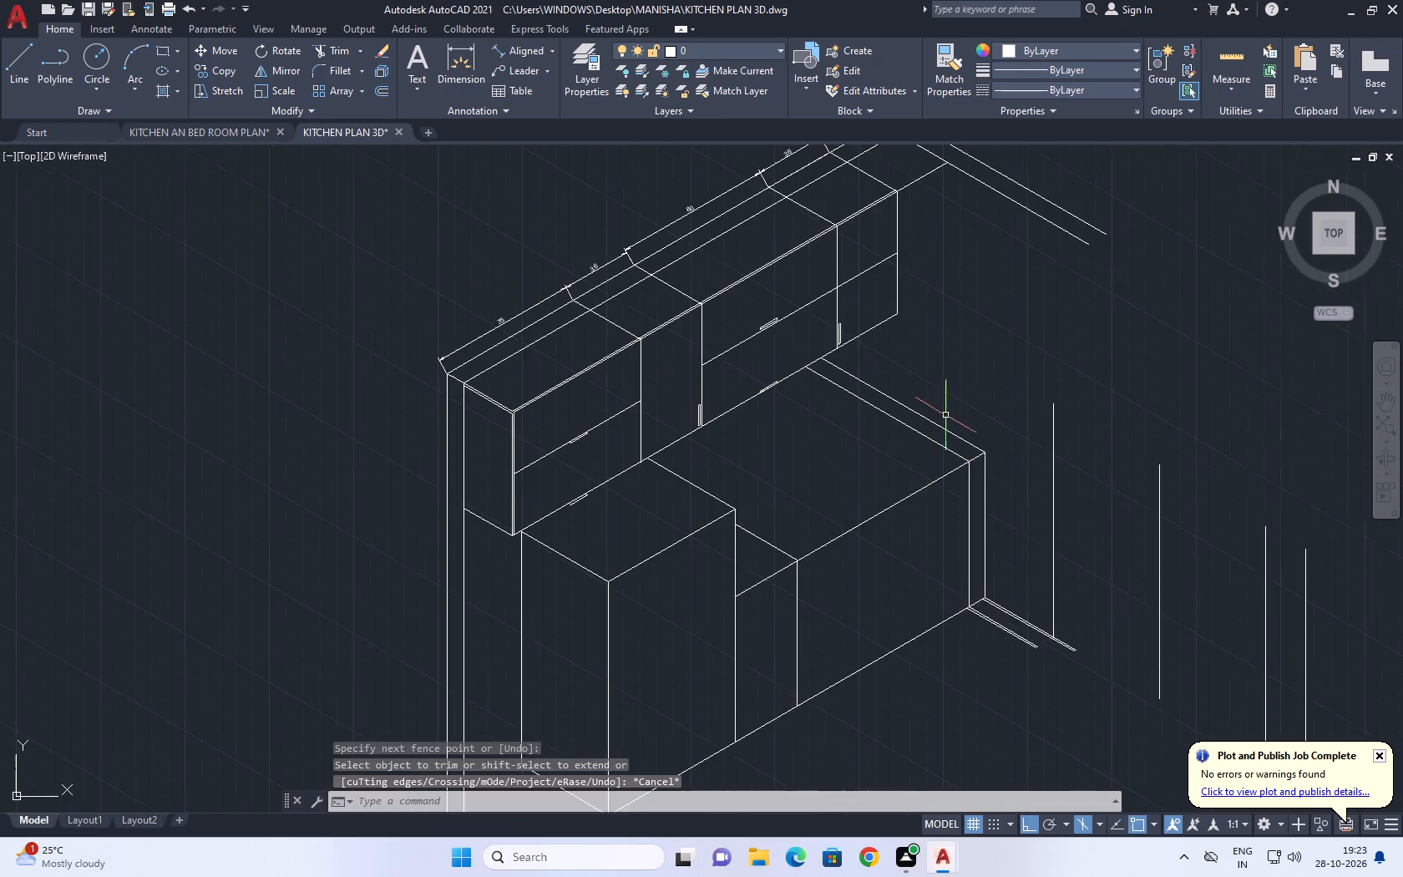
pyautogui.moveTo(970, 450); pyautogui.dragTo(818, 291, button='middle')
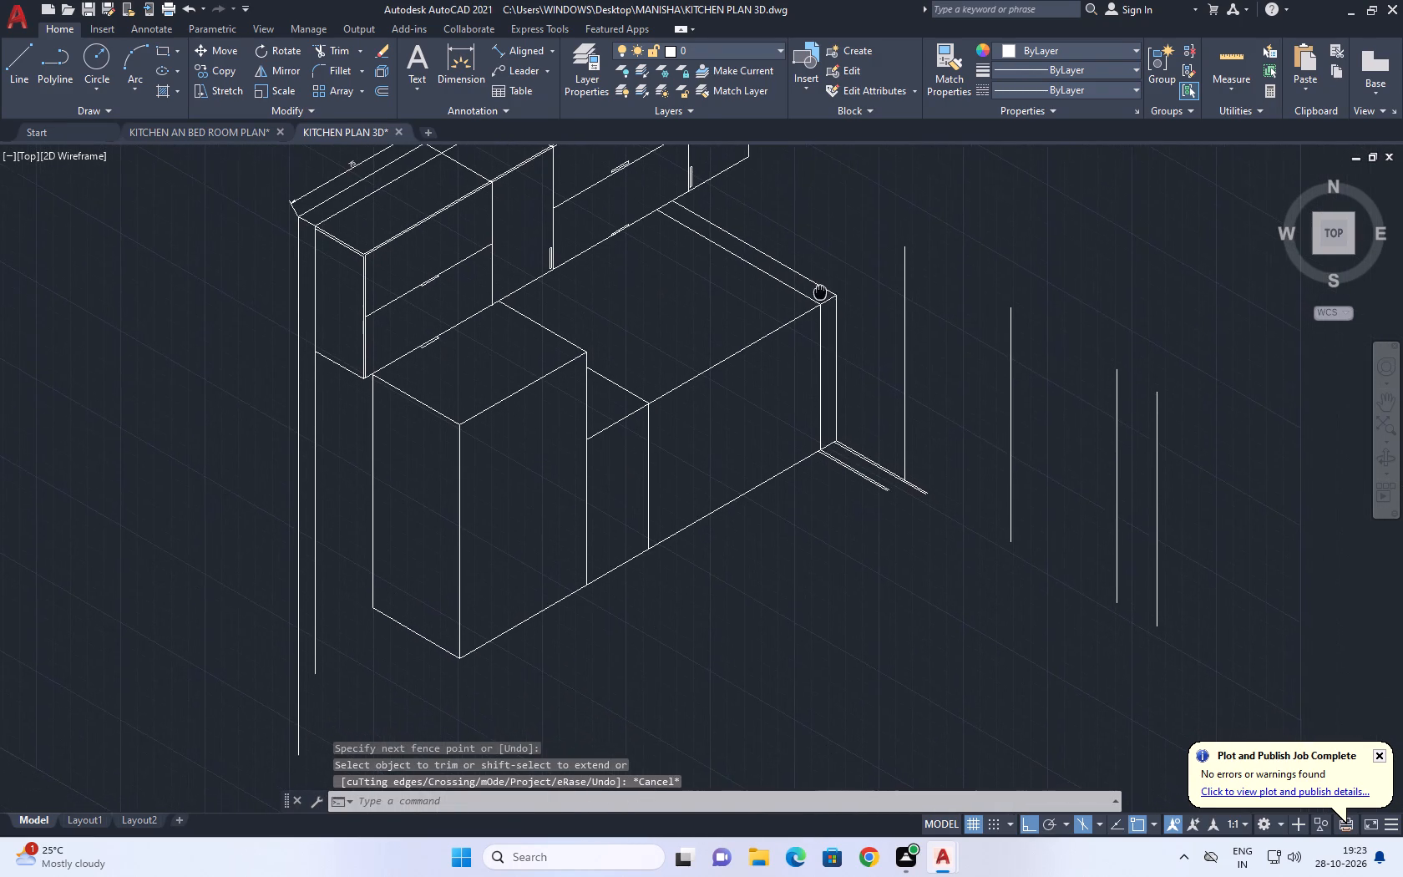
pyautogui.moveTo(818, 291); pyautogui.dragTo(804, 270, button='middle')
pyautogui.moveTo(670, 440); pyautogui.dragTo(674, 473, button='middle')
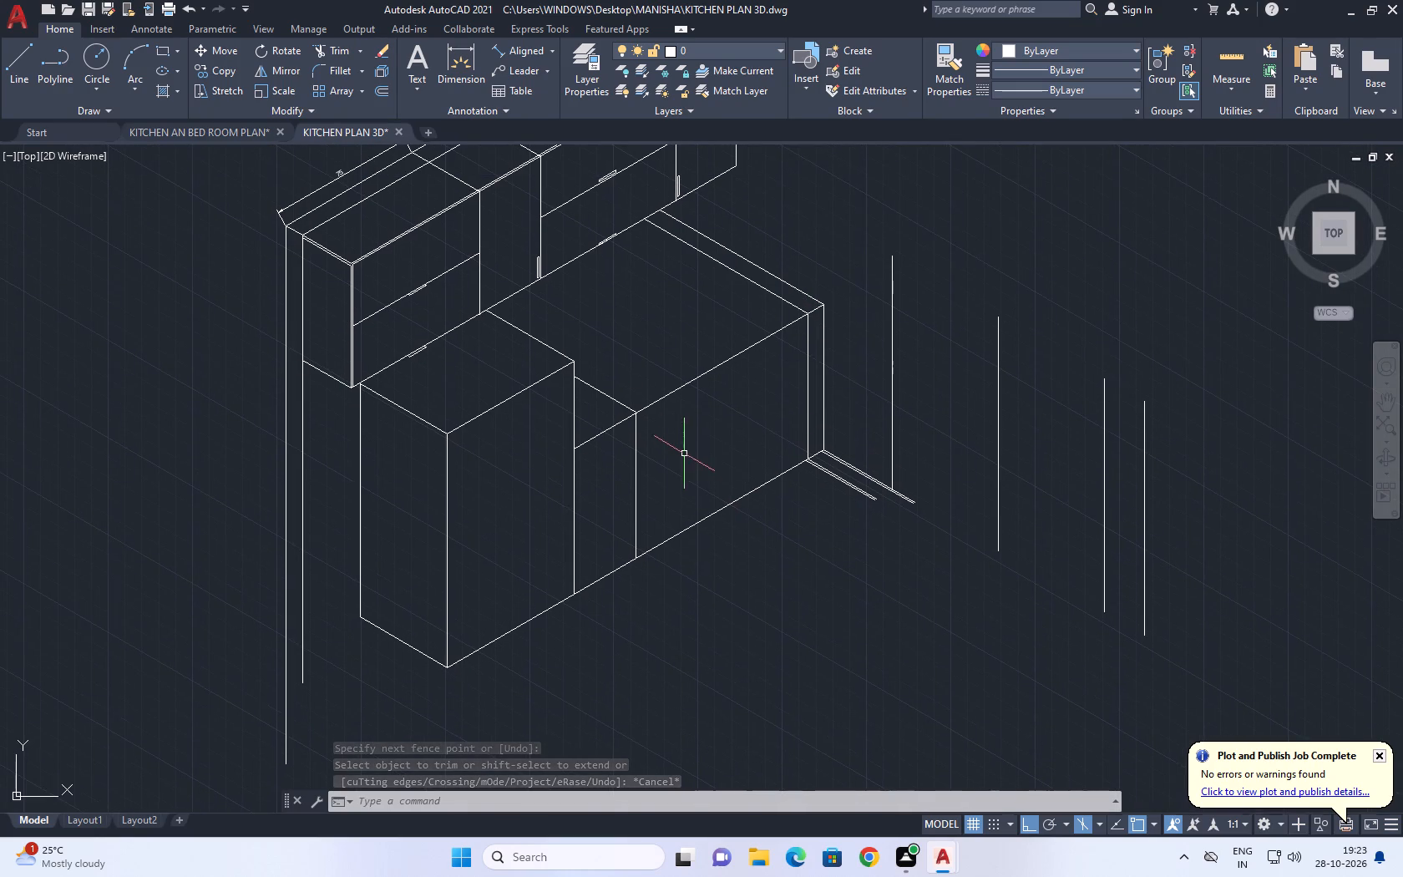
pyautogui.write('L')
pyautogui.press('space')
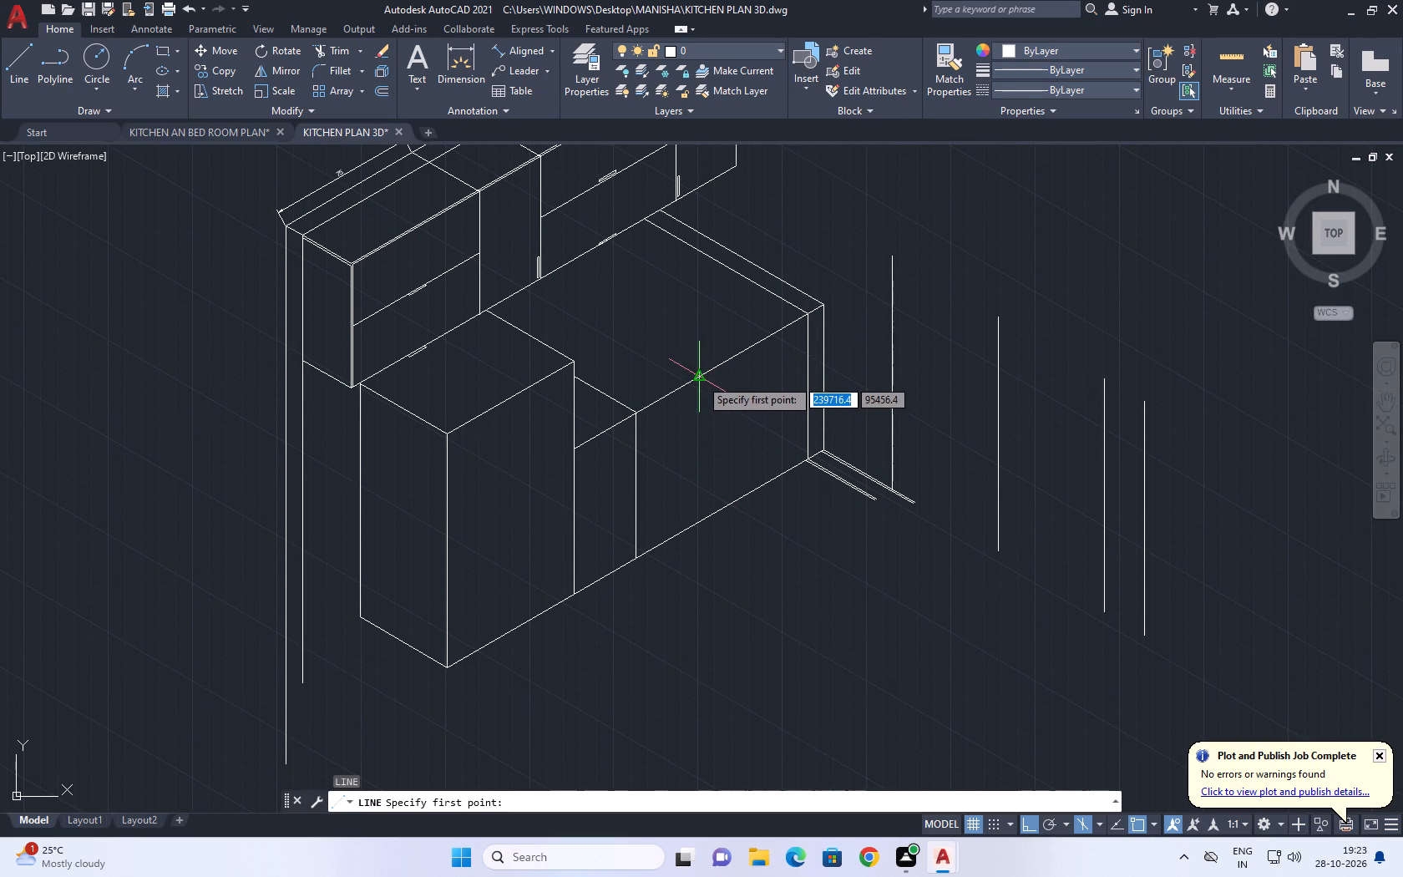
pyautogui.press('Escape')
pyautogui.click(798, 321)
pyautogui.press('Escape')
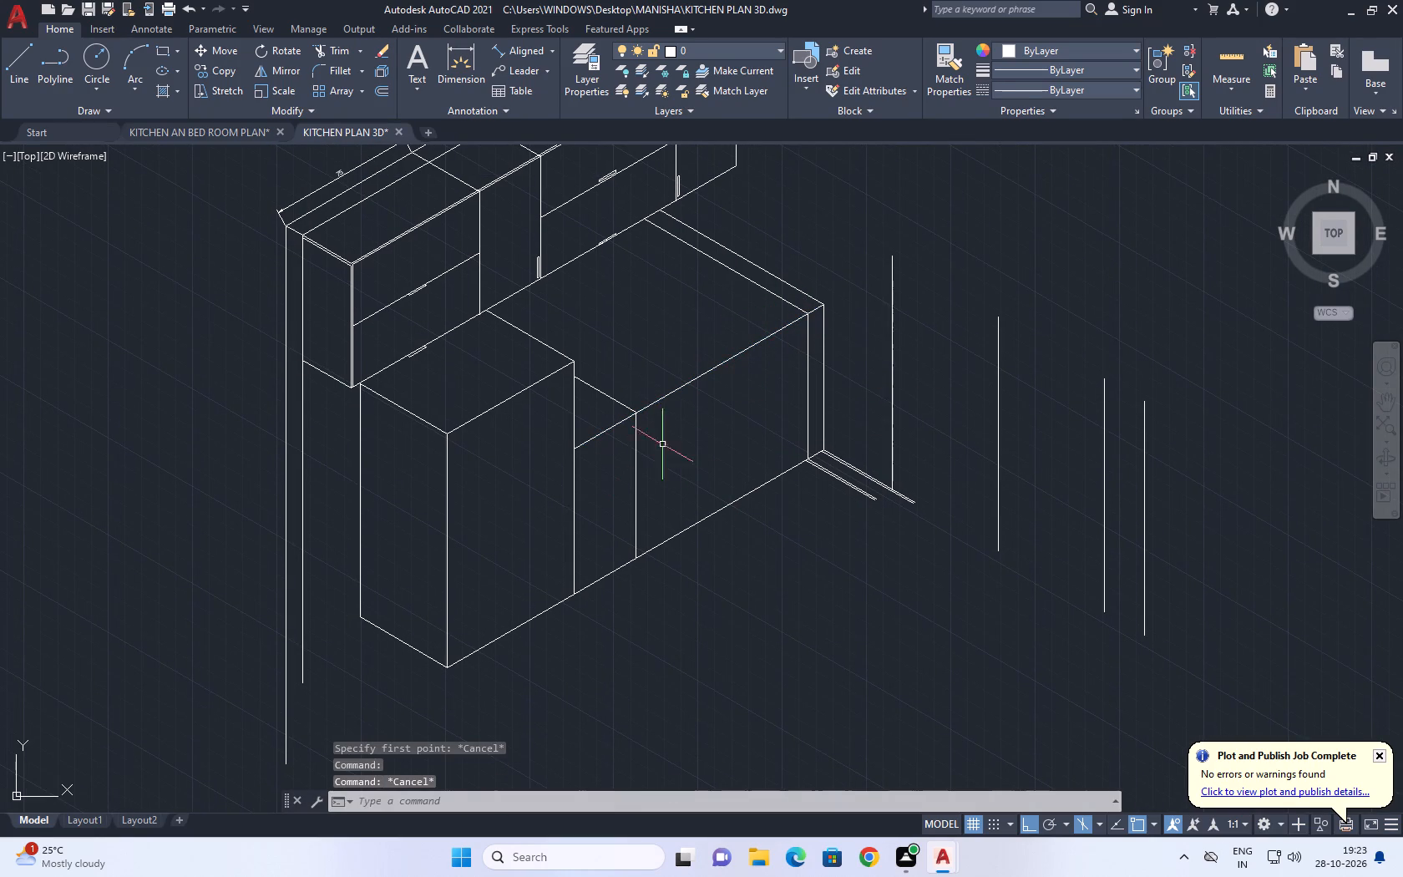
# Draw a line along the wide base unit's top front edge from the narrow unit's corner to the far vertical.
pyautogui.press('l')
pyautogui.press('space')
pyautogui.click(638, 416)
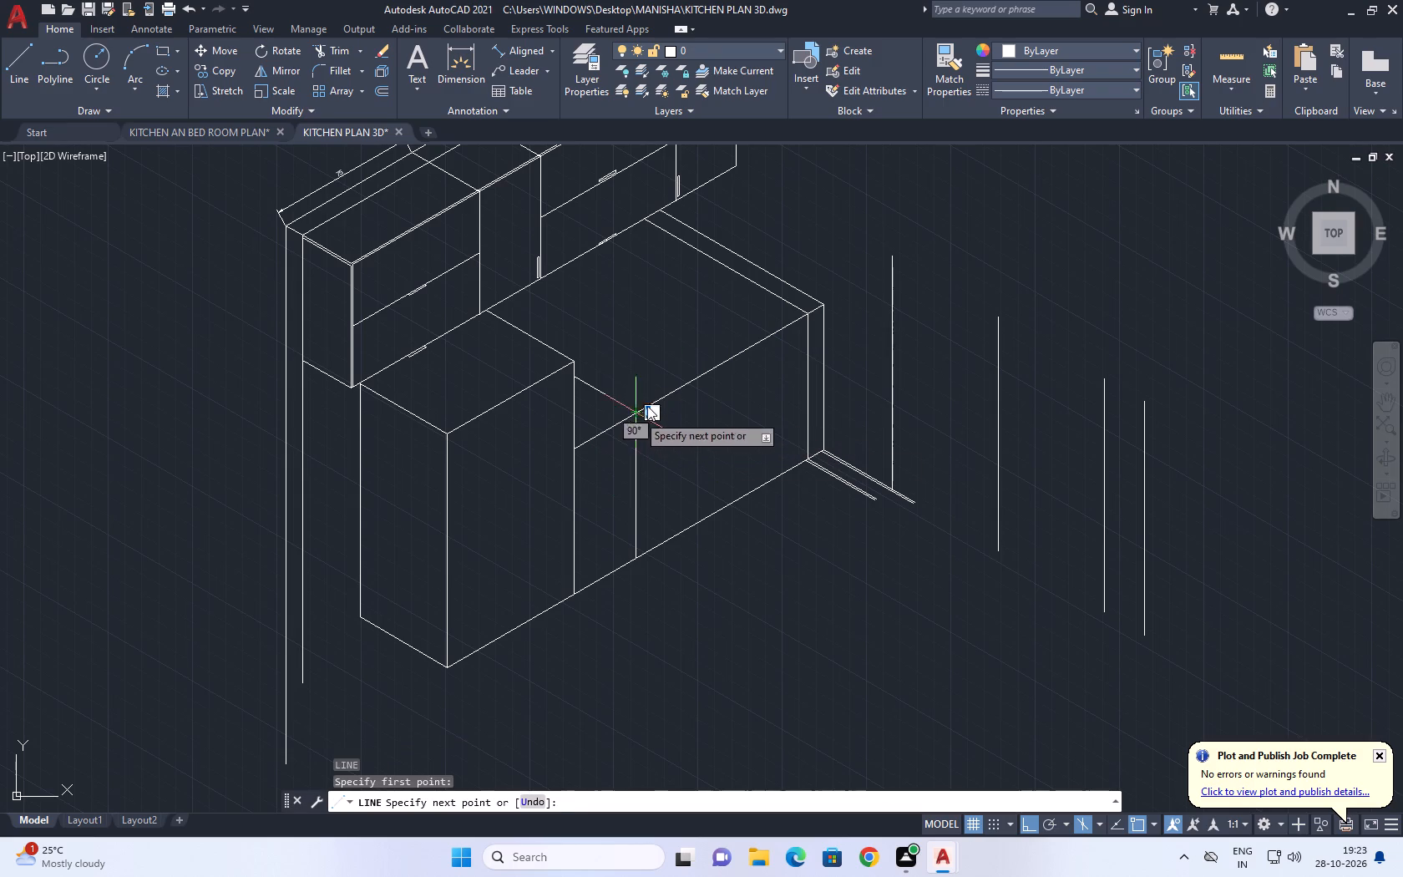
pyautogui.click(804, 313)
pyautogui.press('Escape')
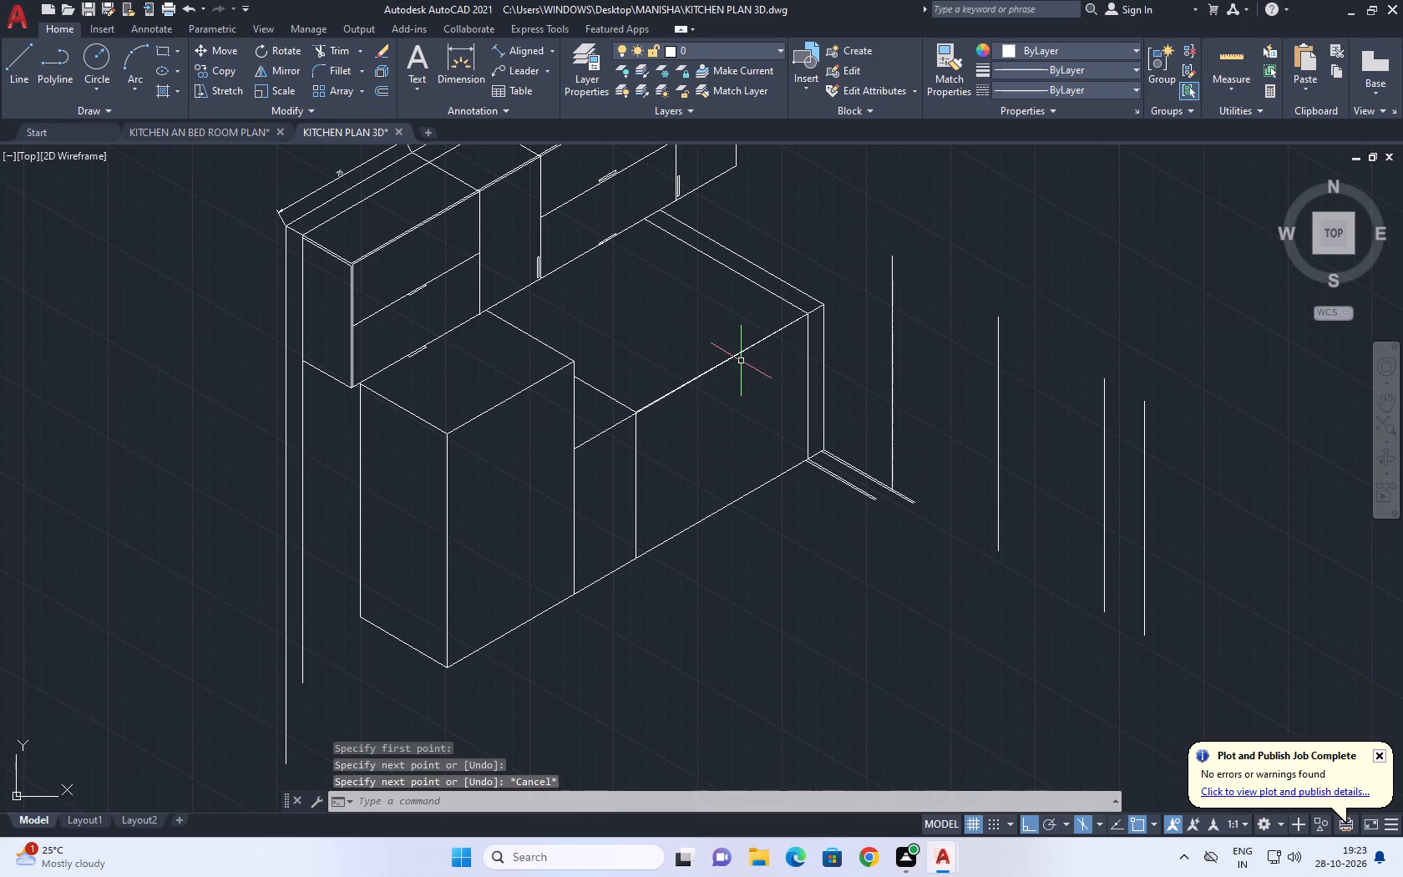
# Draw a vertical line from the middle of the wide base unit's top front edge down past its bottom edge.
pyautogui.press('l')
pyautogui.press('space')
pyautogui.scroll(4, 688, 394)
pyautogui.scroll(-3, 701, 347)
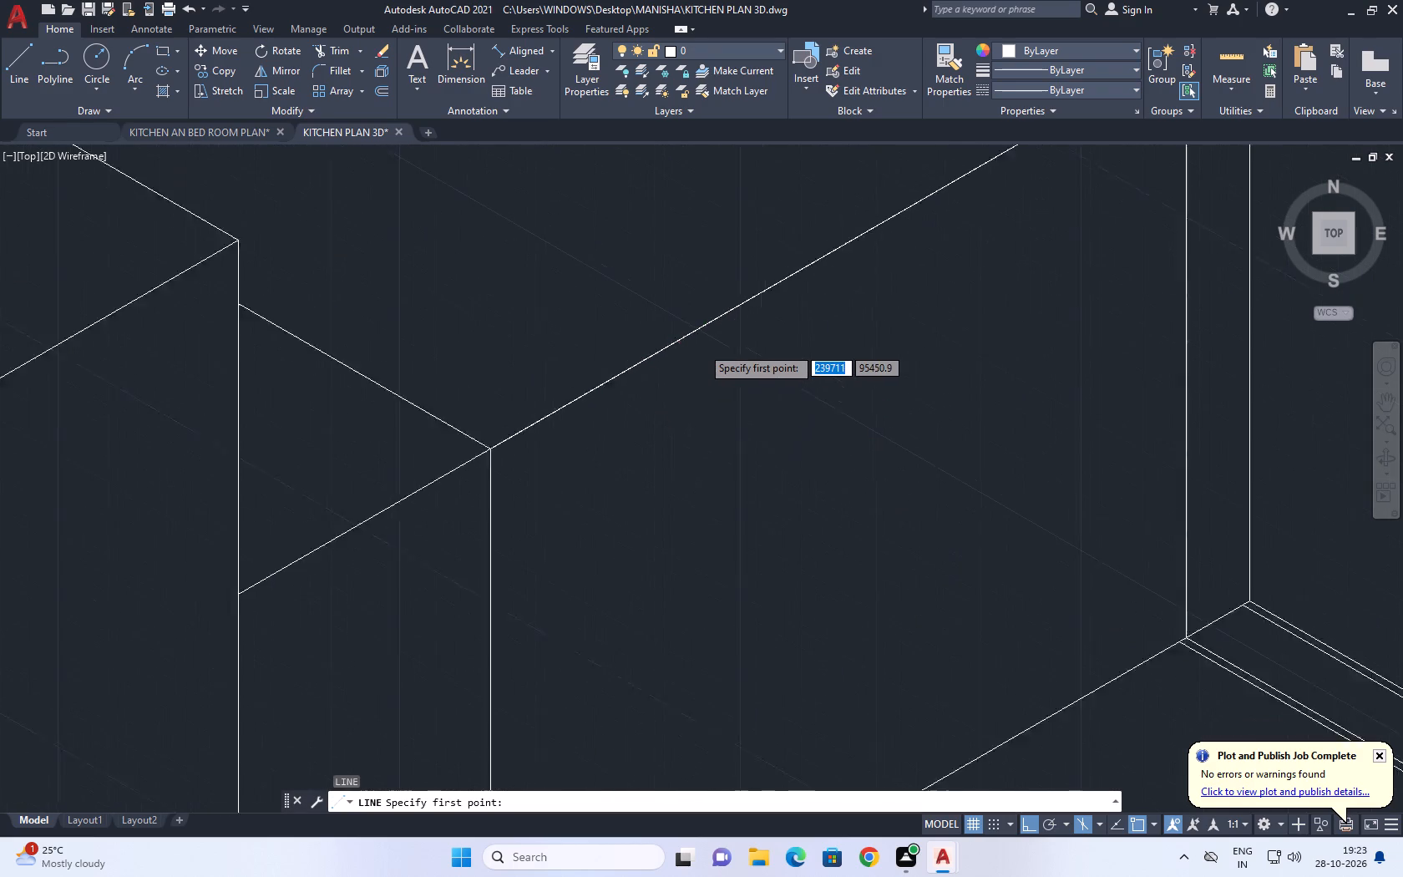
pyautogui.scroll(-3, 701, 347)
pyautogui.click(727, 332)
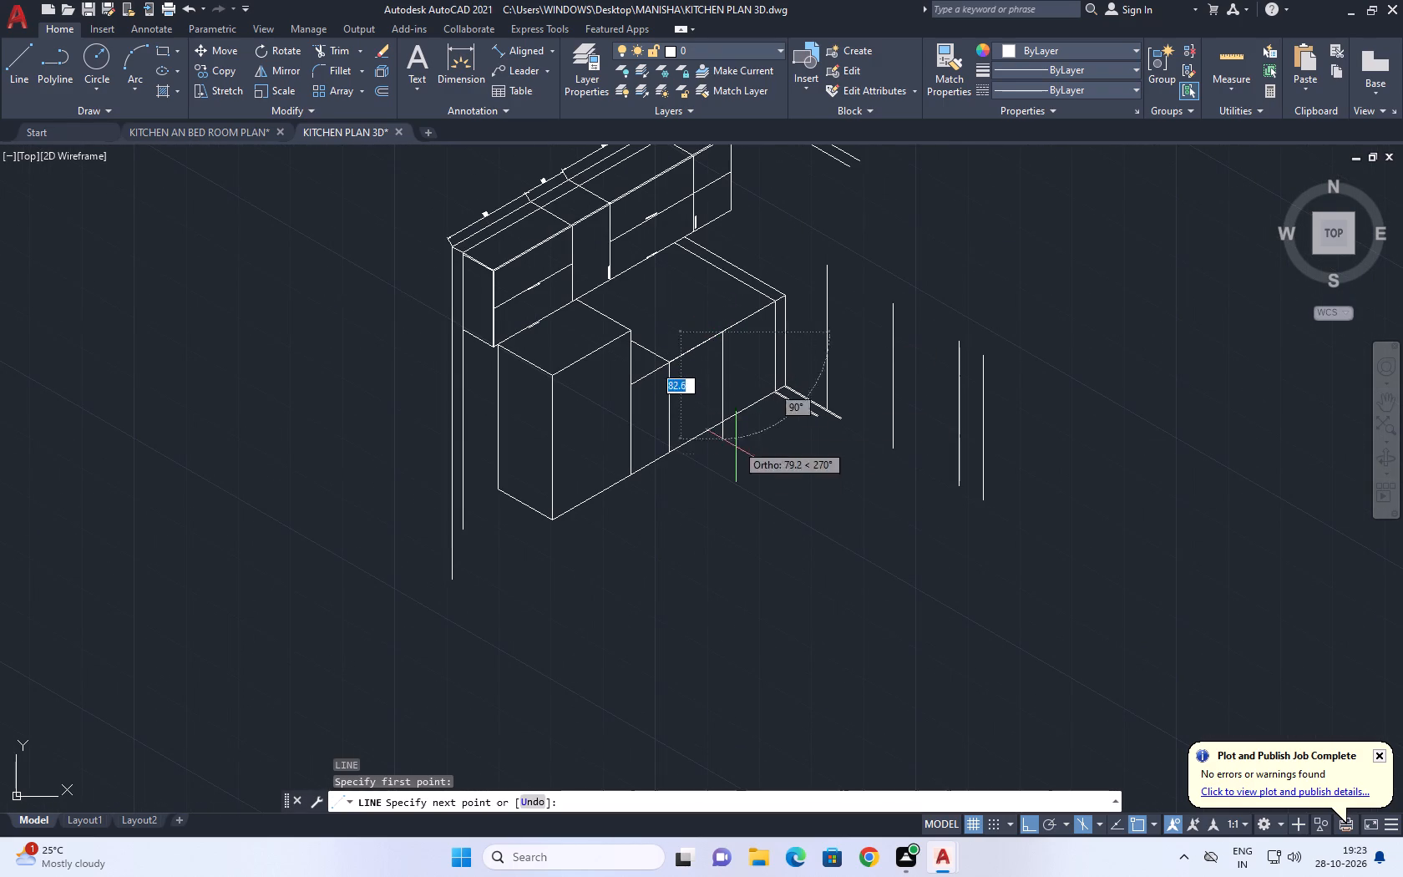
pyautogui.click(732, 464)
pyautogui.press('Escape')
# Trim the part of the new divider that hangs below the base unit's bottom edge.
pyautogui.write('TR')
pyautogui.press('space')
pyautogui.click(730, 437)
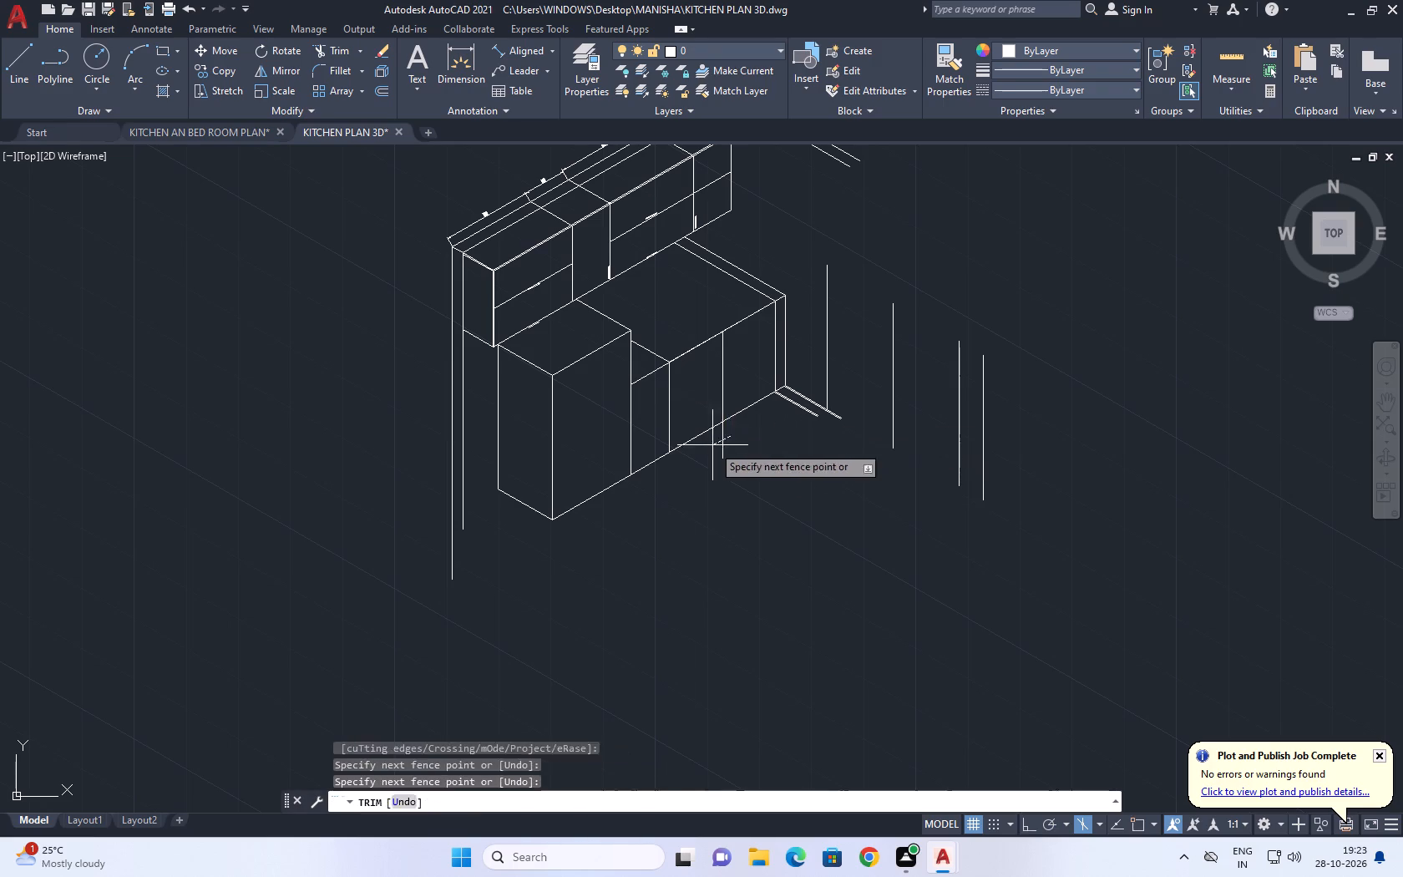
pyautogui.click(709, 445)
pyautogui.press('Escape')
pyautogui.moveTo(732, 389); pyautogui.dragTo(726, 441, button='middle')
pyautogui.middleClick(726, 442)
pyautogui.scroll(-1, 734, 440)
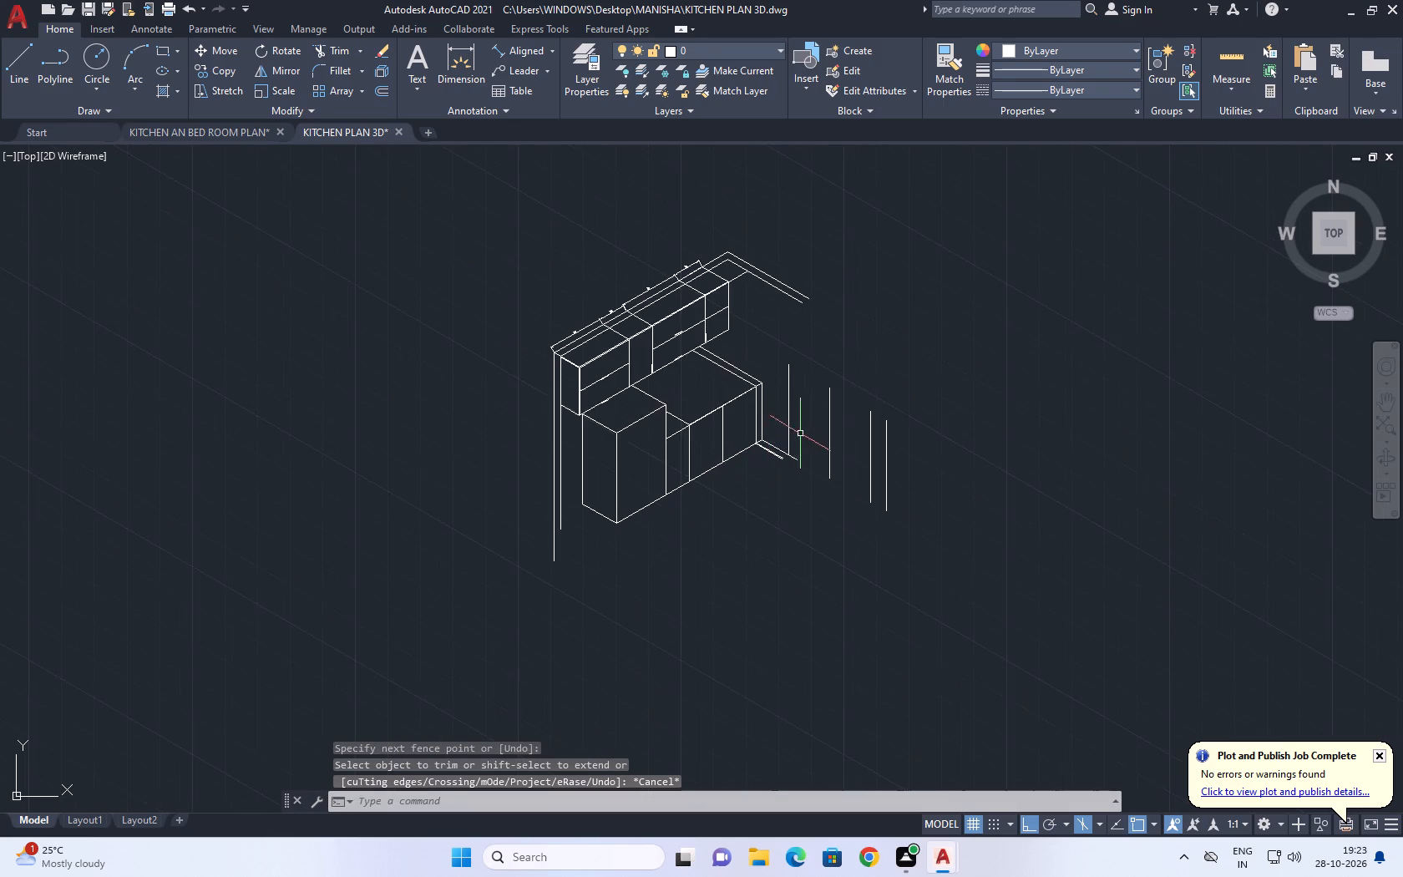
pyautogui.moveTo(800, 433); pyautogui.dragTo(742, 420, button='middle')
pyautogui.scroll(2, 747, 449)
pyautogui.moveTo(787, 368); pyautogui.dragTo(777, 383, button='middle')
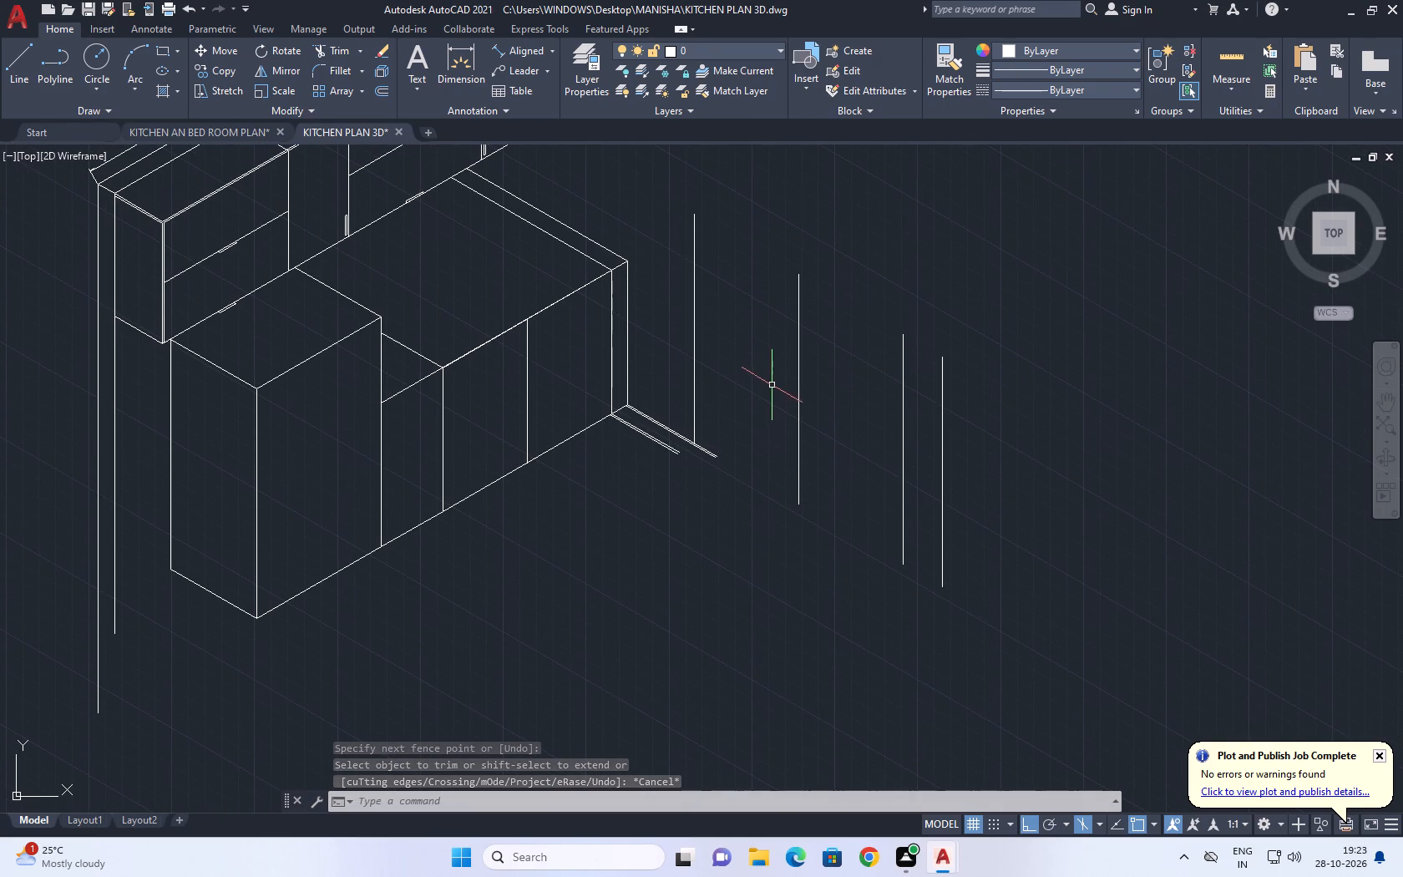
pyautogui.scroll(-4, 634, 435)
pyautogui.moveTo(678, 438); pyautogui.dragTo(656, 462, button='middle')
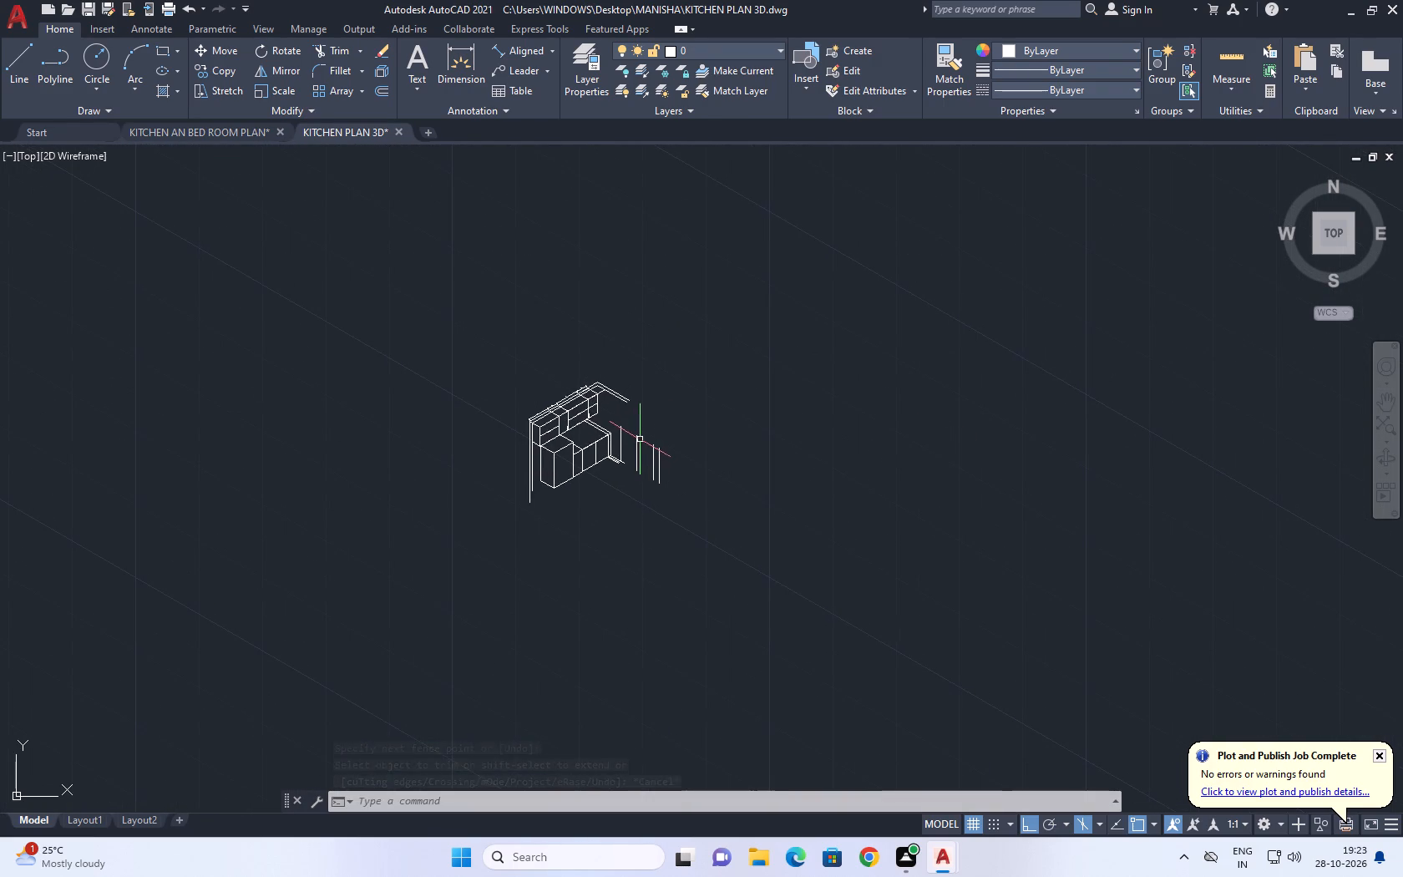
# Draw an isometric line from the base units' outer top corner around the corner, extending past all four separate vertical lines.
pyautogui.scroll(2, 610, 449)
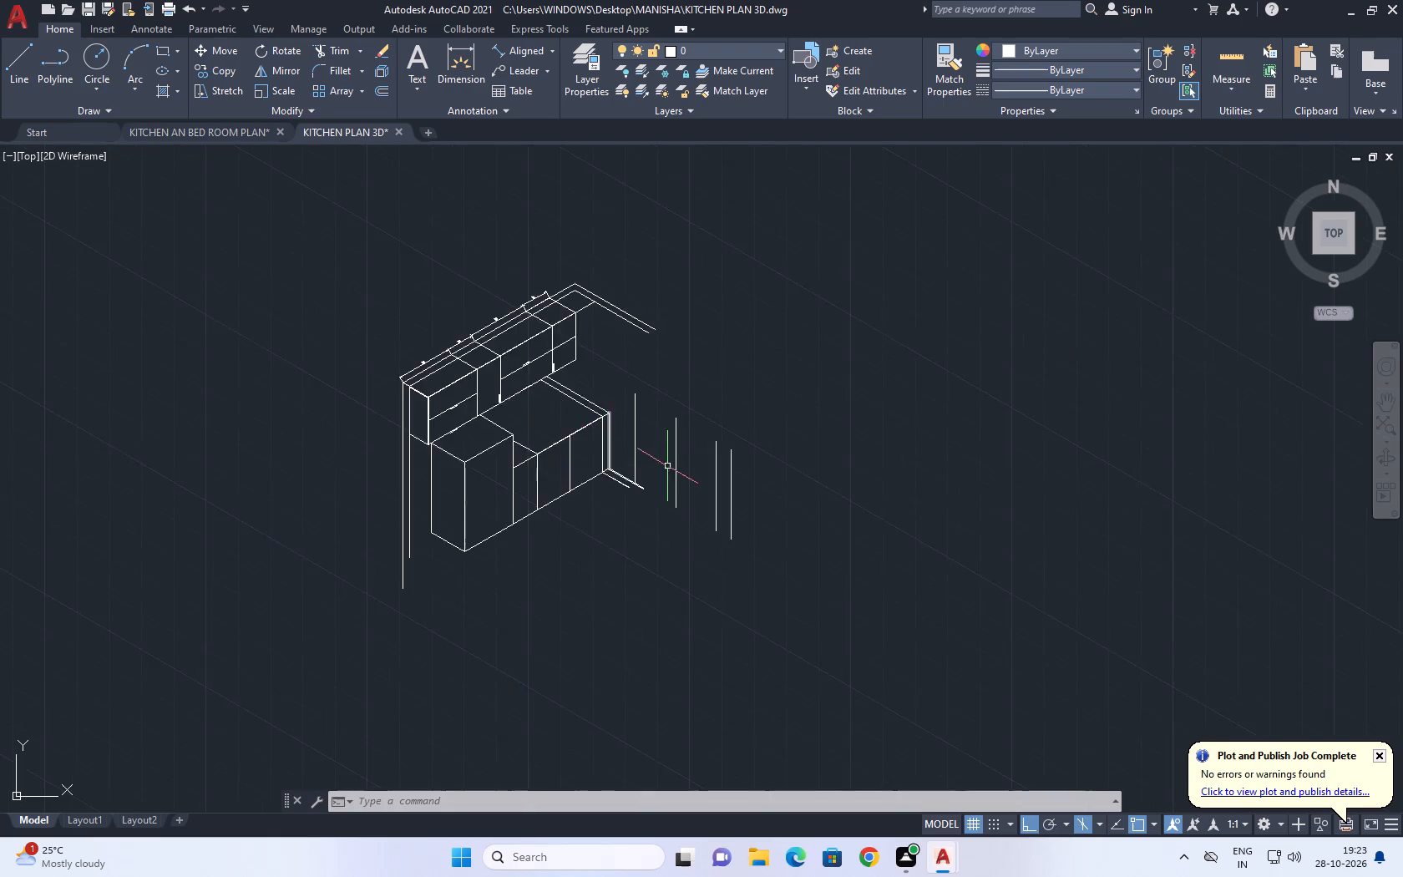
pyautogui.scroll(1, 667, 444)
pyautogui.scroll(1, 544, 420)
pyautogui.moveTo(611, 388); pyautogui.dragTo(515, 418, button='middle')
pyautogui.write('L')
pyautogui.press('space')
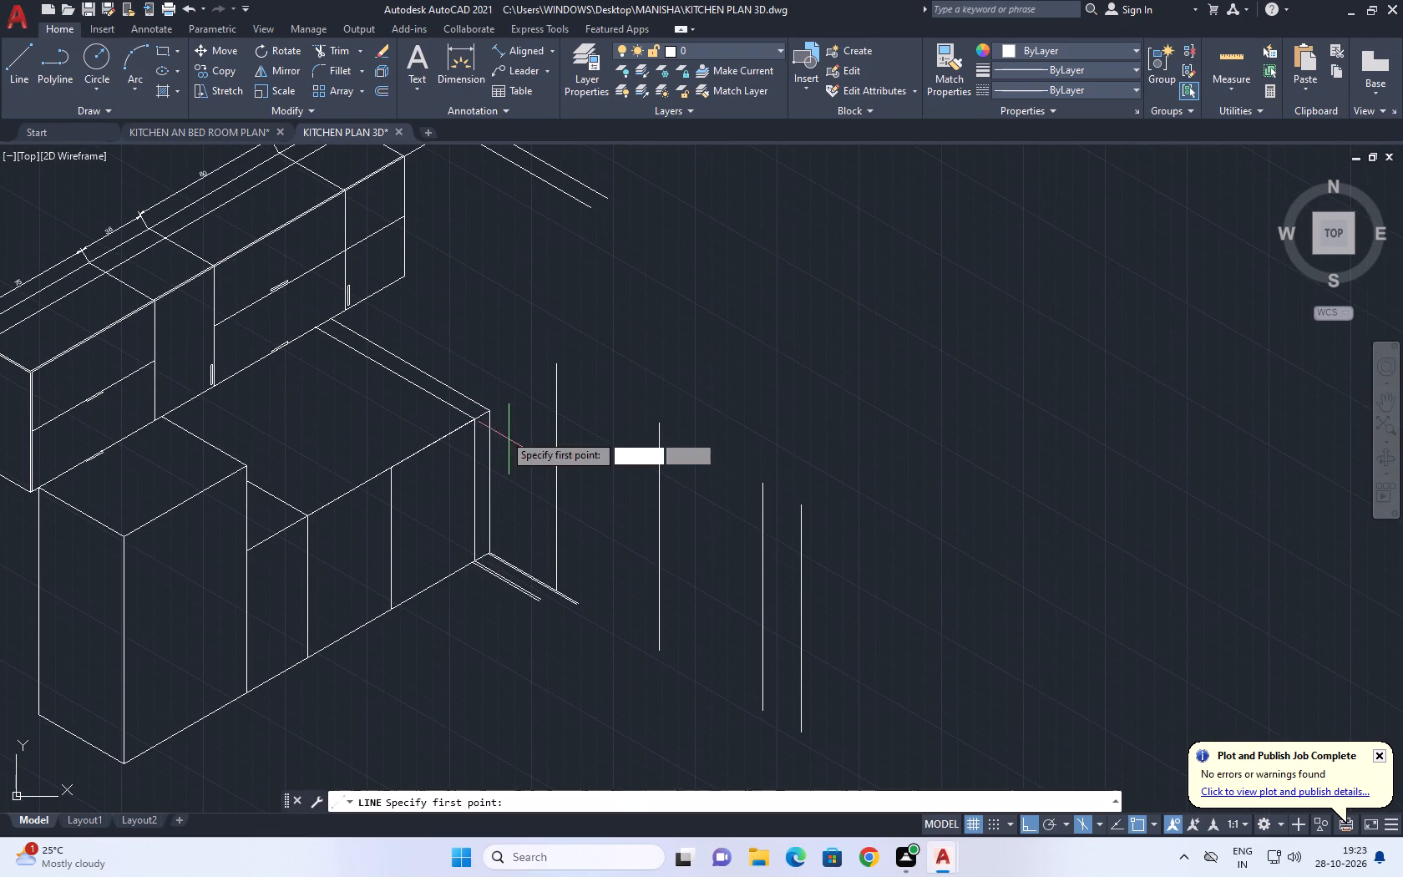
pyautogui.click(493, 412)
pyautogui.moveTo(887, 636); pyautogui.dragTo(801, 545, button='middle')
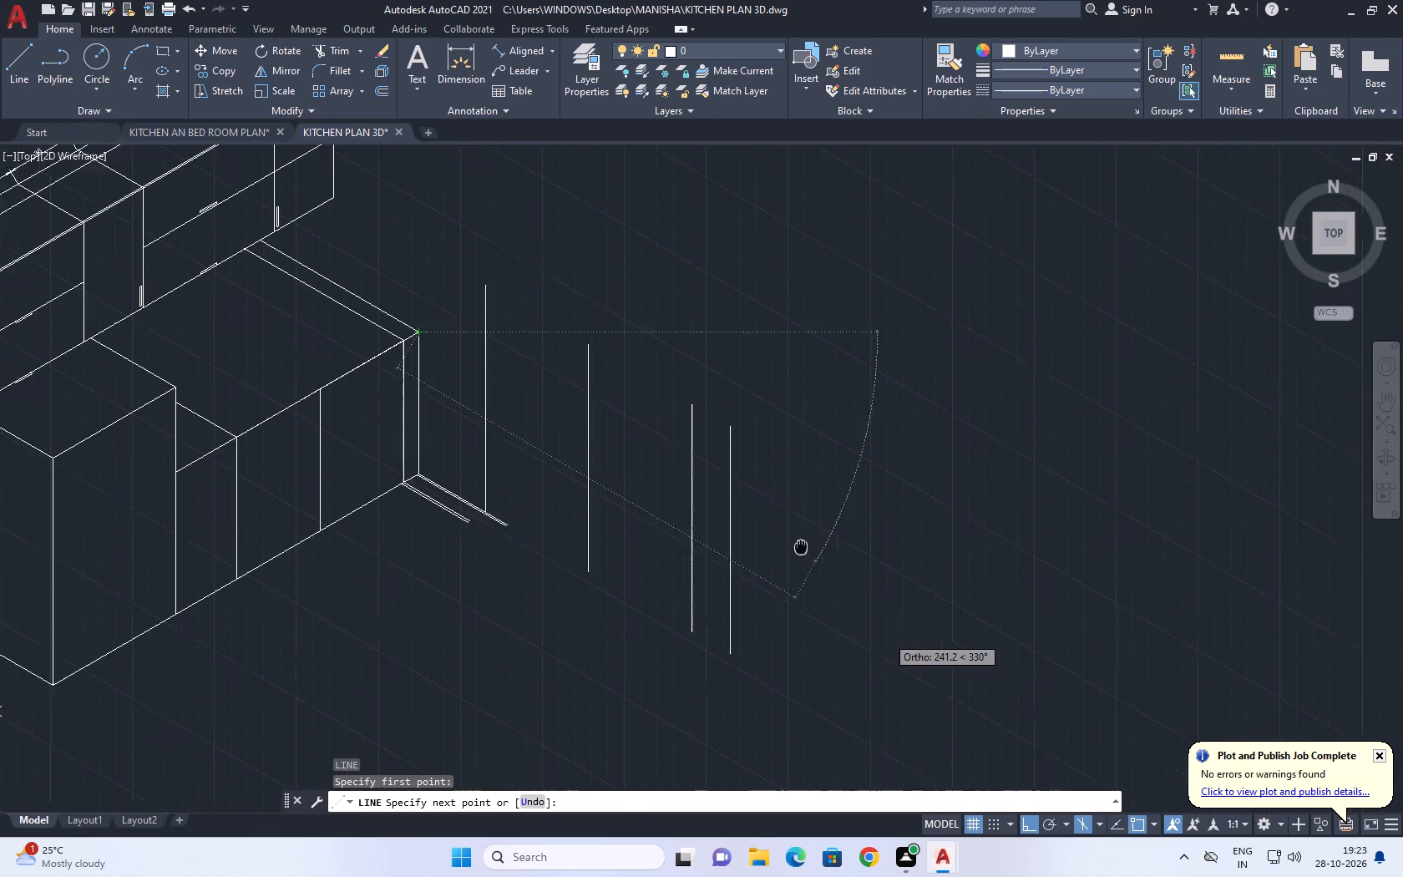
pyautogui.click(843, 570)
pyautogui.press('space')
# Trim the upper ends of the four verticals that stick out above the new line.
pyautogui.write('TR')
pyautogui.press('space')
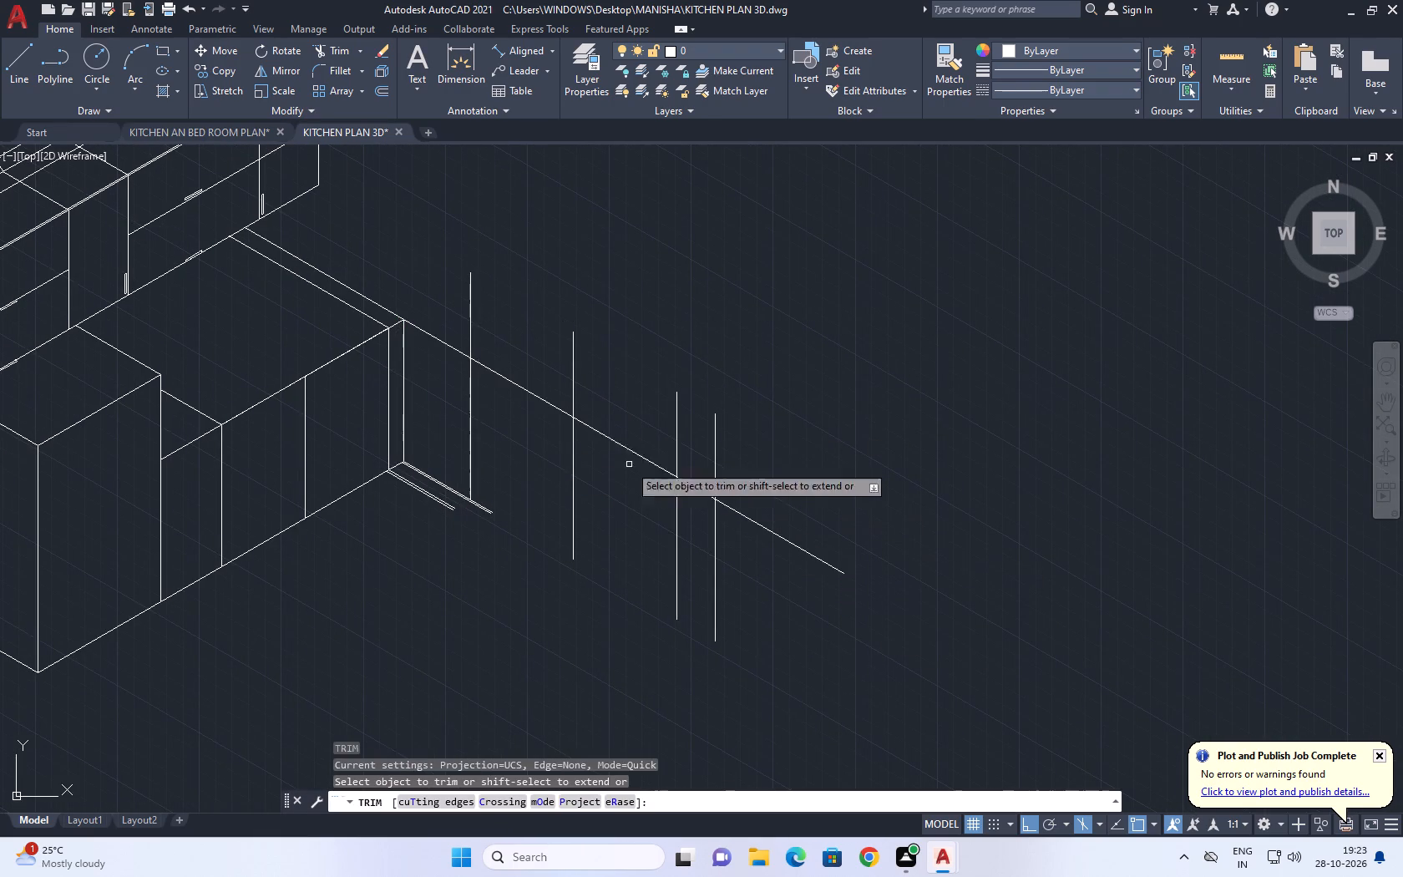
pyautogui.moveTo(448, 280); pyautogui.dragTo(460, 287)
pyautogui.click(758, 473)
pyautogui.press('Escape')
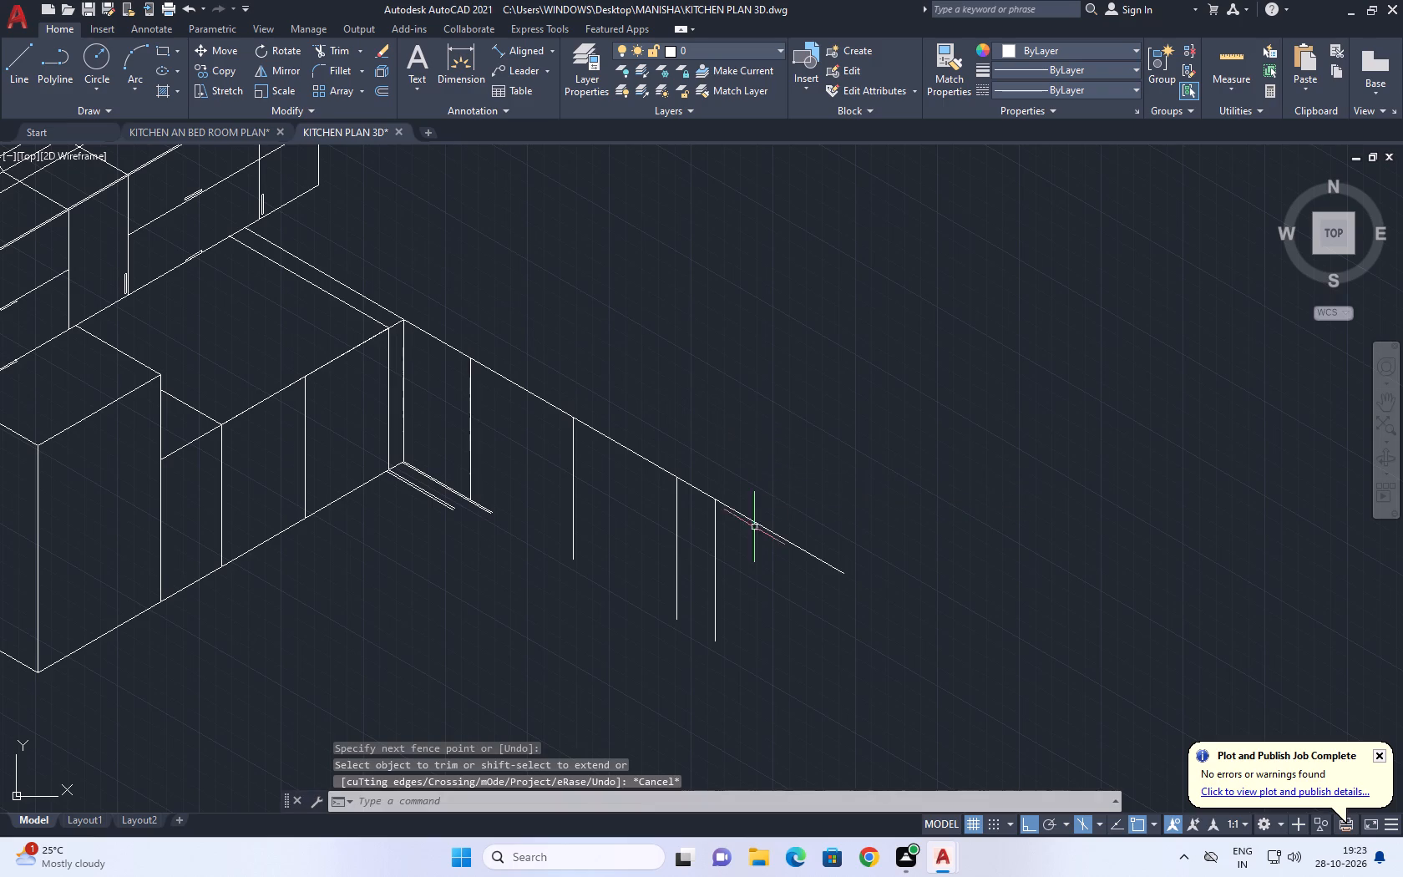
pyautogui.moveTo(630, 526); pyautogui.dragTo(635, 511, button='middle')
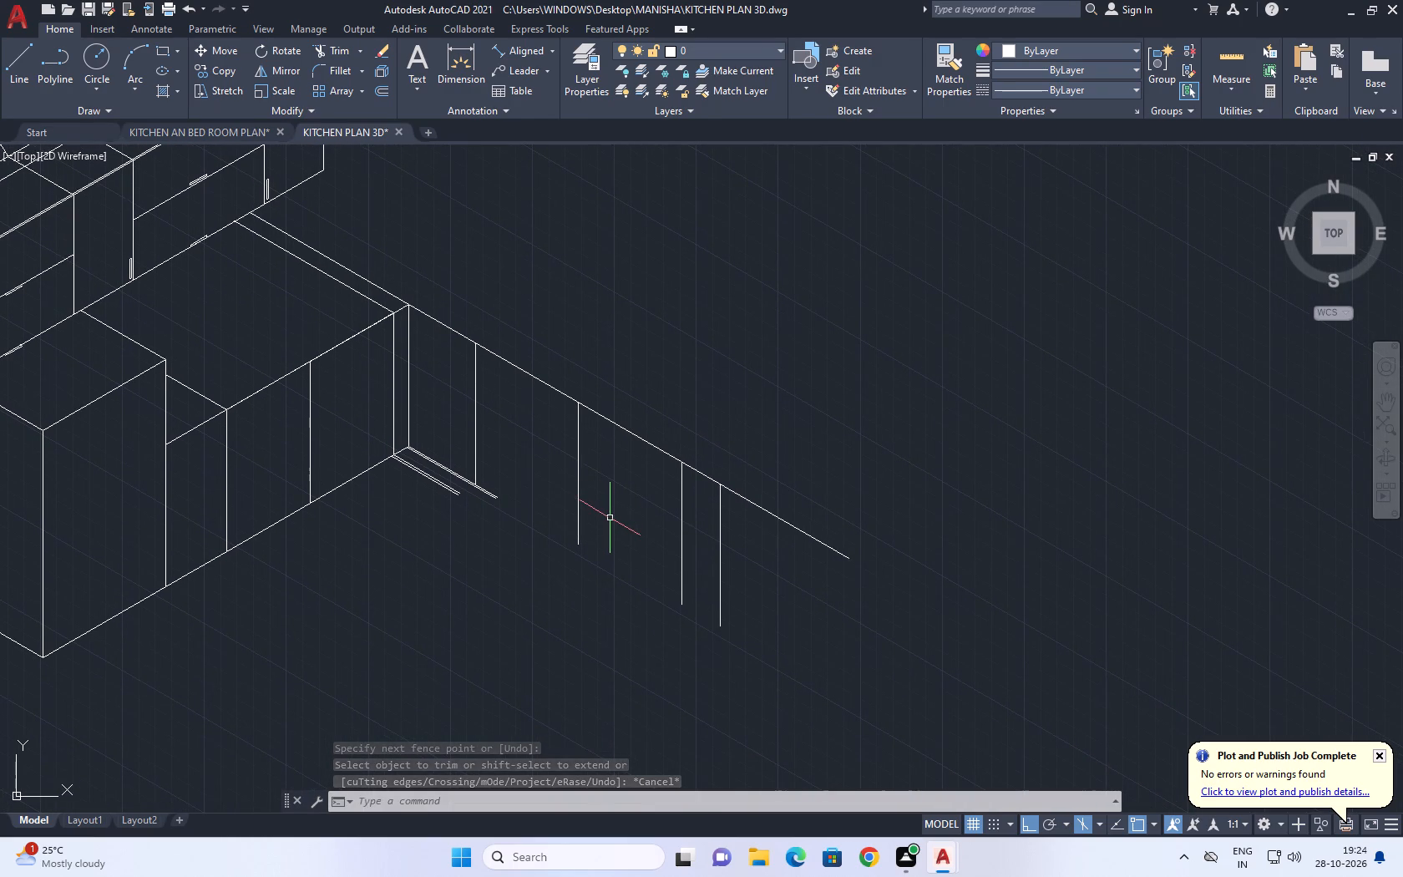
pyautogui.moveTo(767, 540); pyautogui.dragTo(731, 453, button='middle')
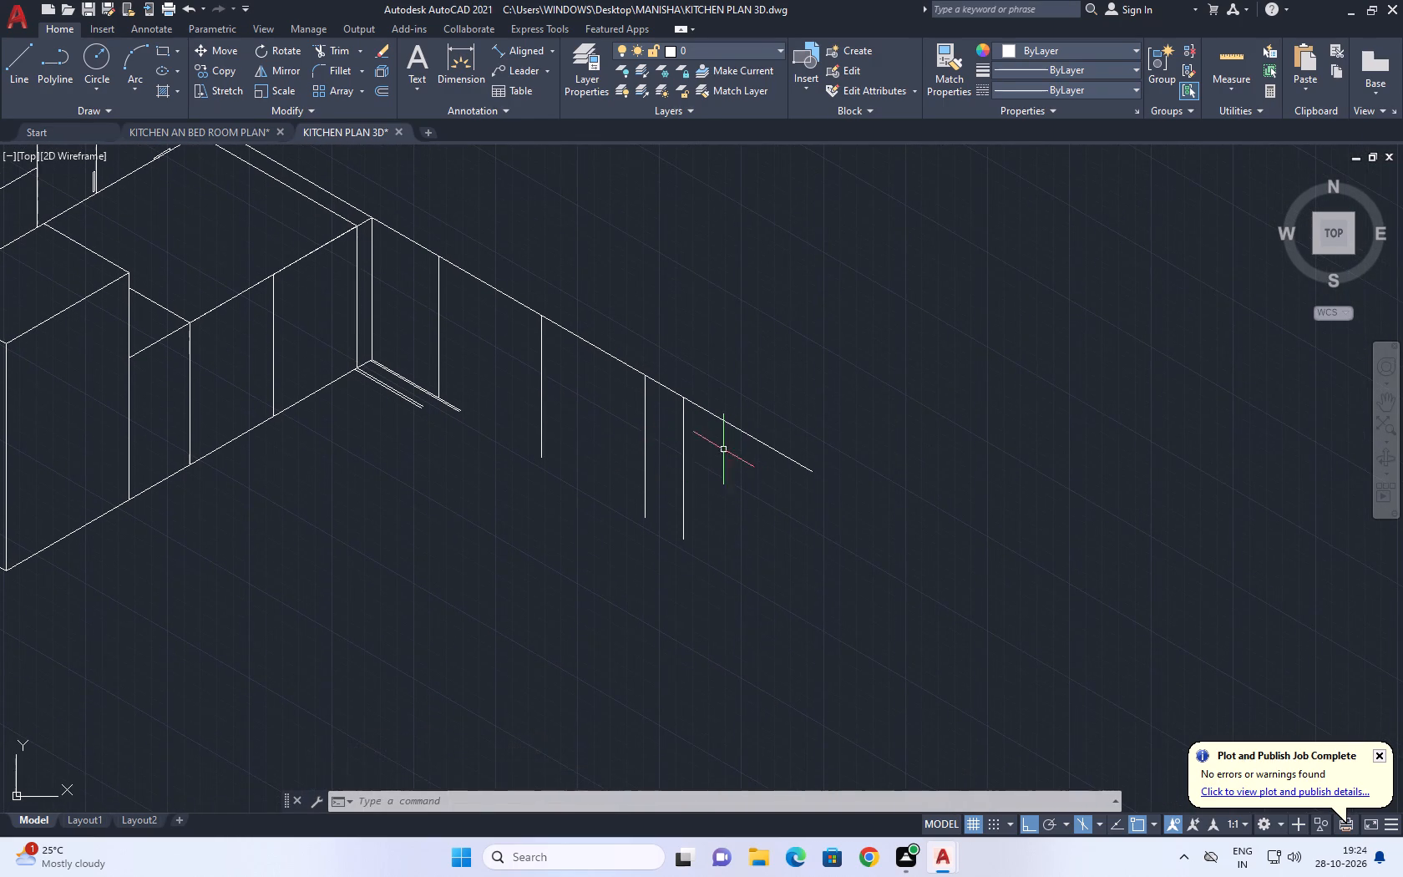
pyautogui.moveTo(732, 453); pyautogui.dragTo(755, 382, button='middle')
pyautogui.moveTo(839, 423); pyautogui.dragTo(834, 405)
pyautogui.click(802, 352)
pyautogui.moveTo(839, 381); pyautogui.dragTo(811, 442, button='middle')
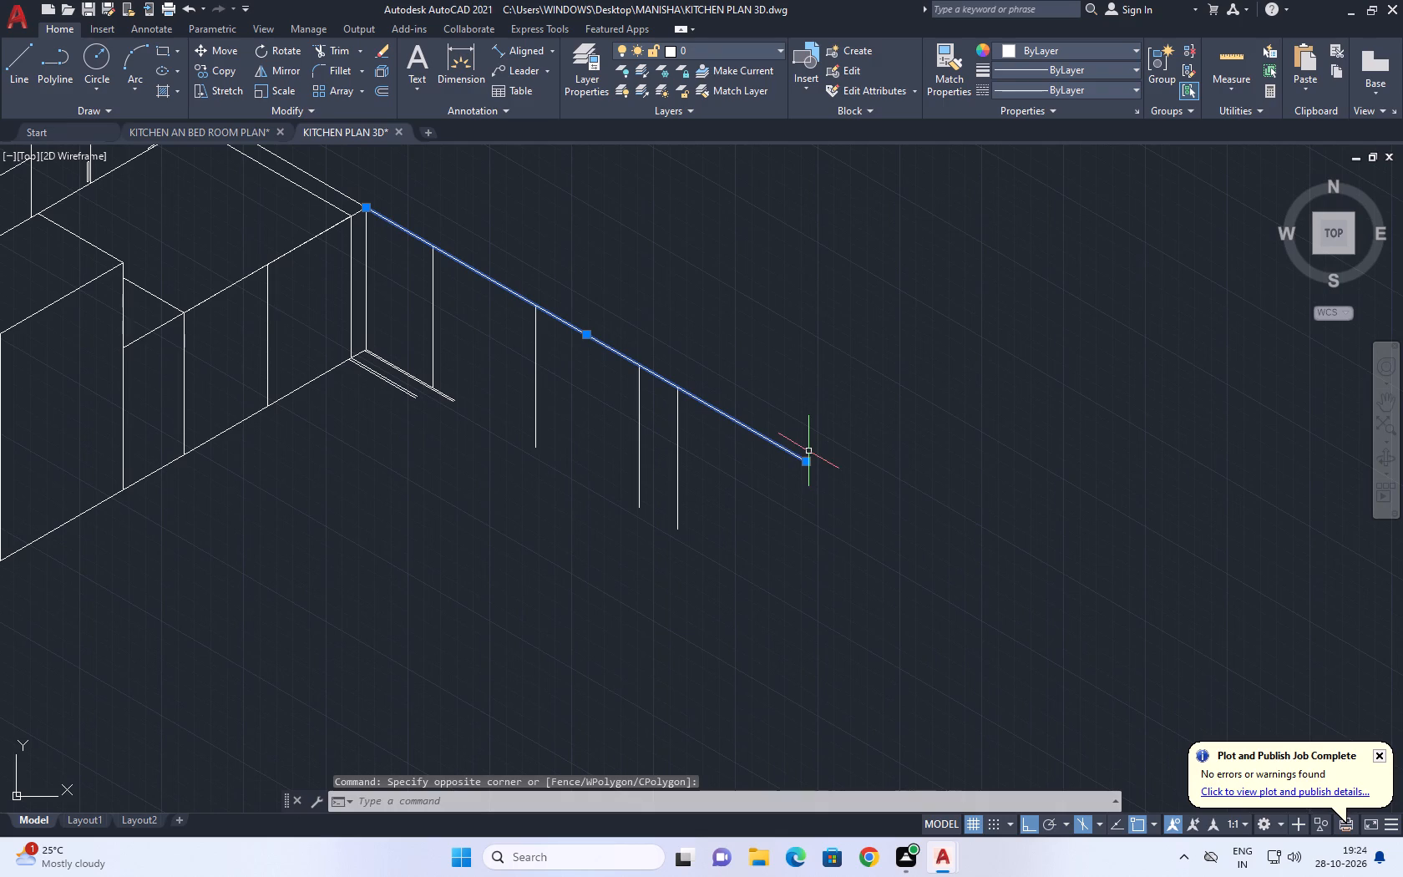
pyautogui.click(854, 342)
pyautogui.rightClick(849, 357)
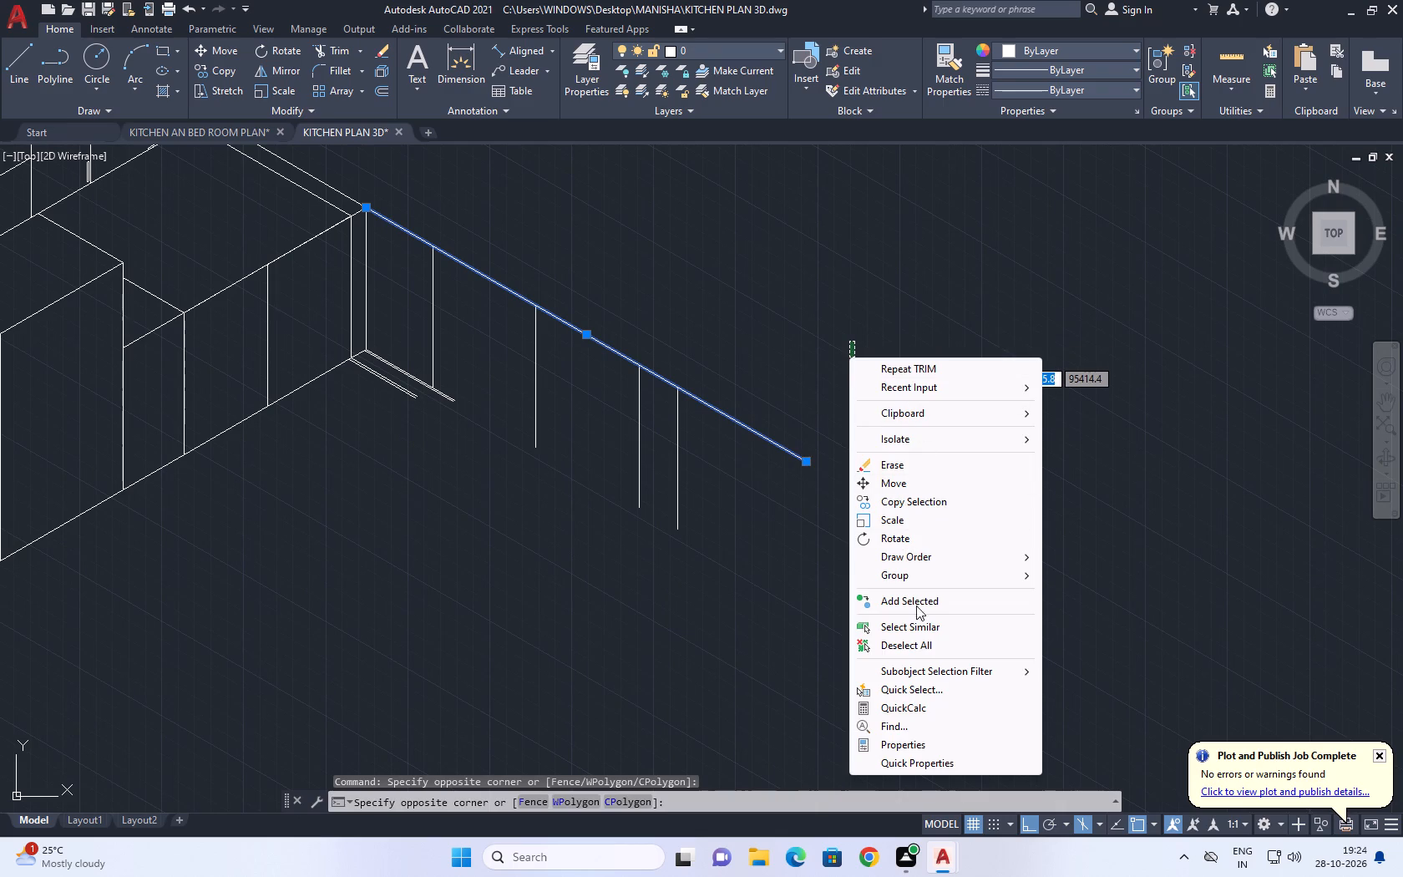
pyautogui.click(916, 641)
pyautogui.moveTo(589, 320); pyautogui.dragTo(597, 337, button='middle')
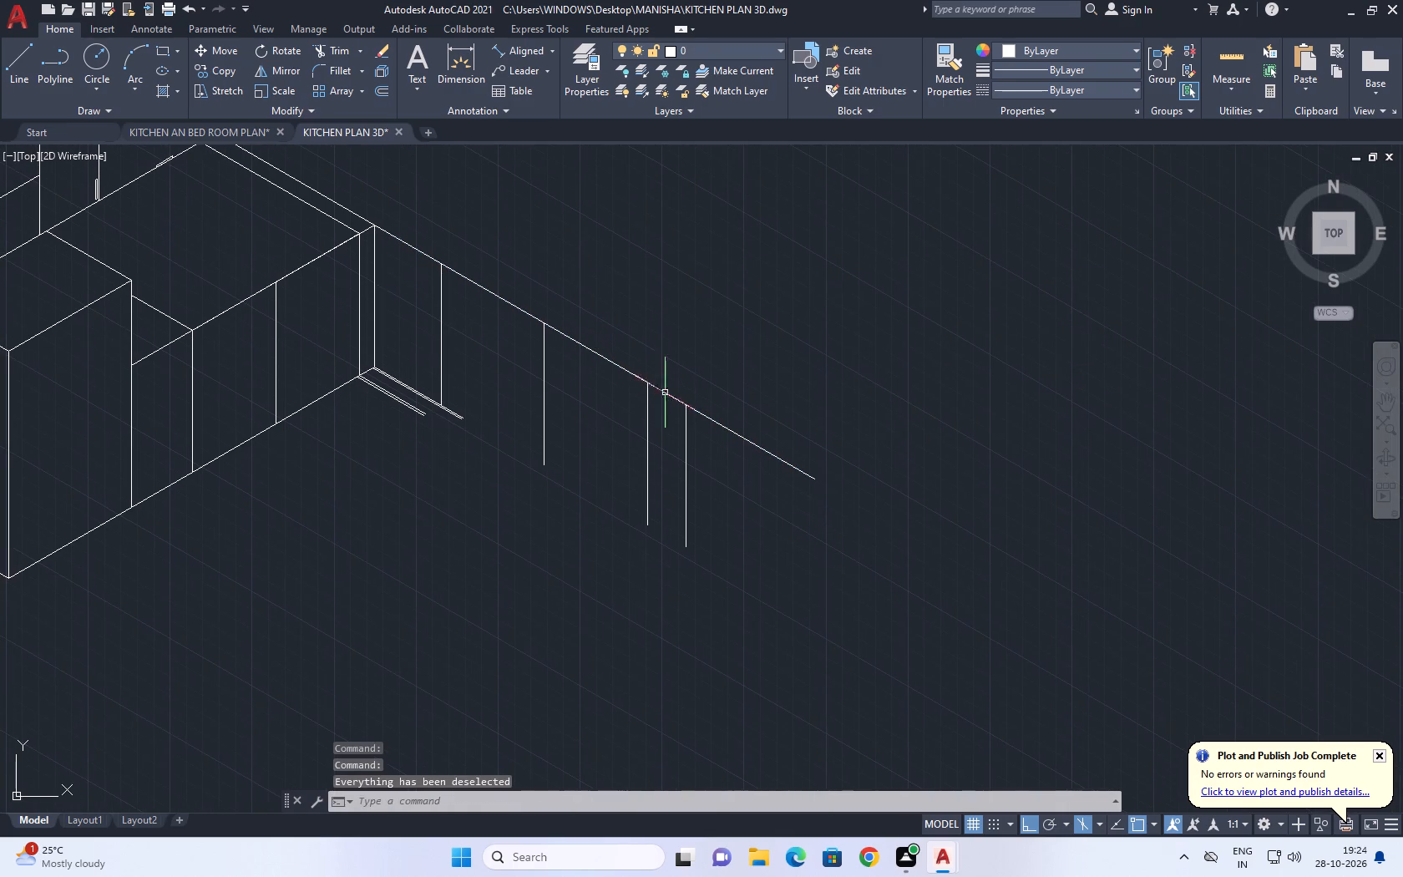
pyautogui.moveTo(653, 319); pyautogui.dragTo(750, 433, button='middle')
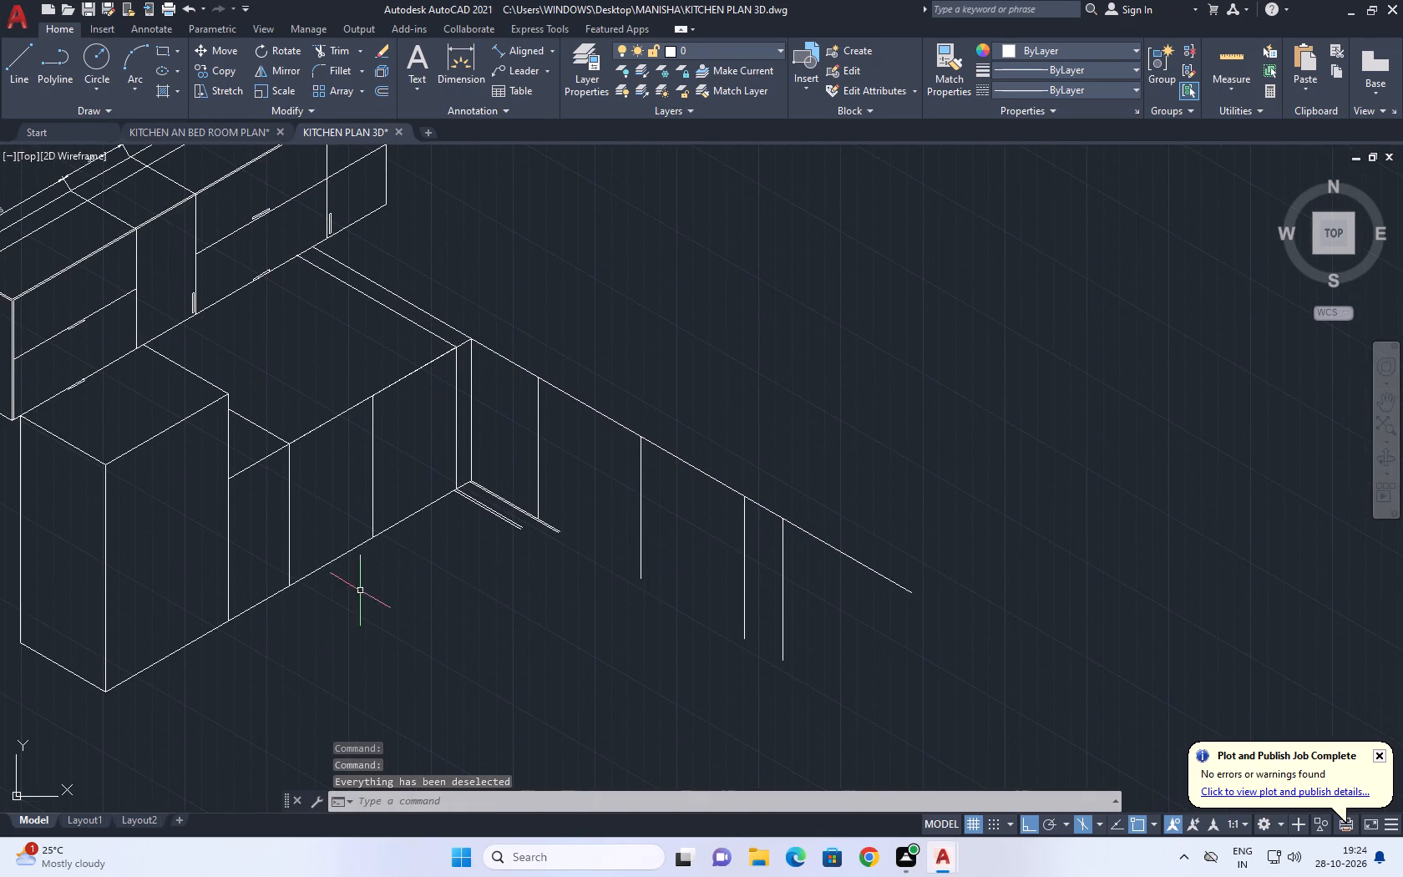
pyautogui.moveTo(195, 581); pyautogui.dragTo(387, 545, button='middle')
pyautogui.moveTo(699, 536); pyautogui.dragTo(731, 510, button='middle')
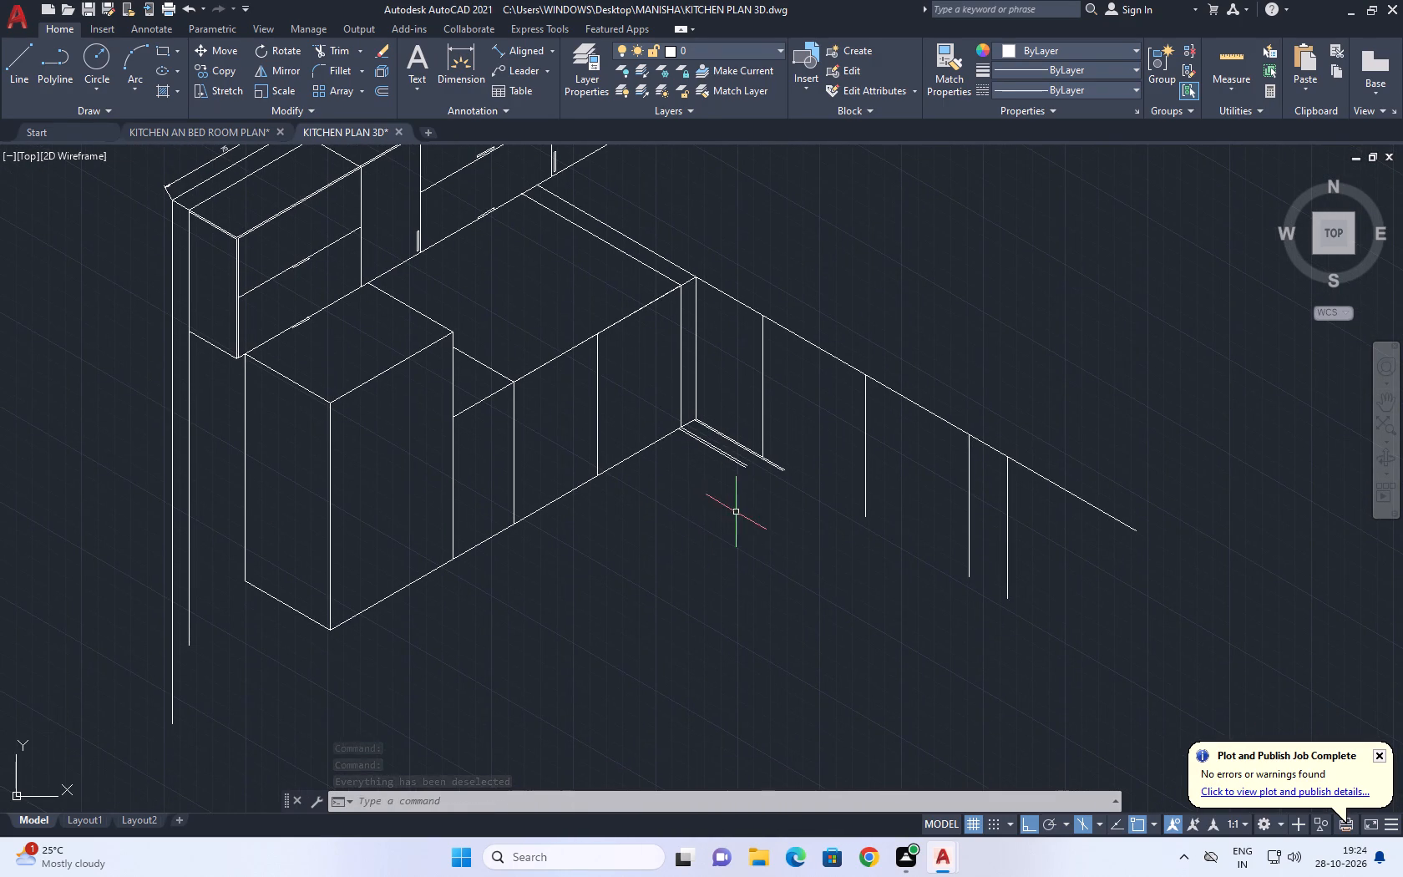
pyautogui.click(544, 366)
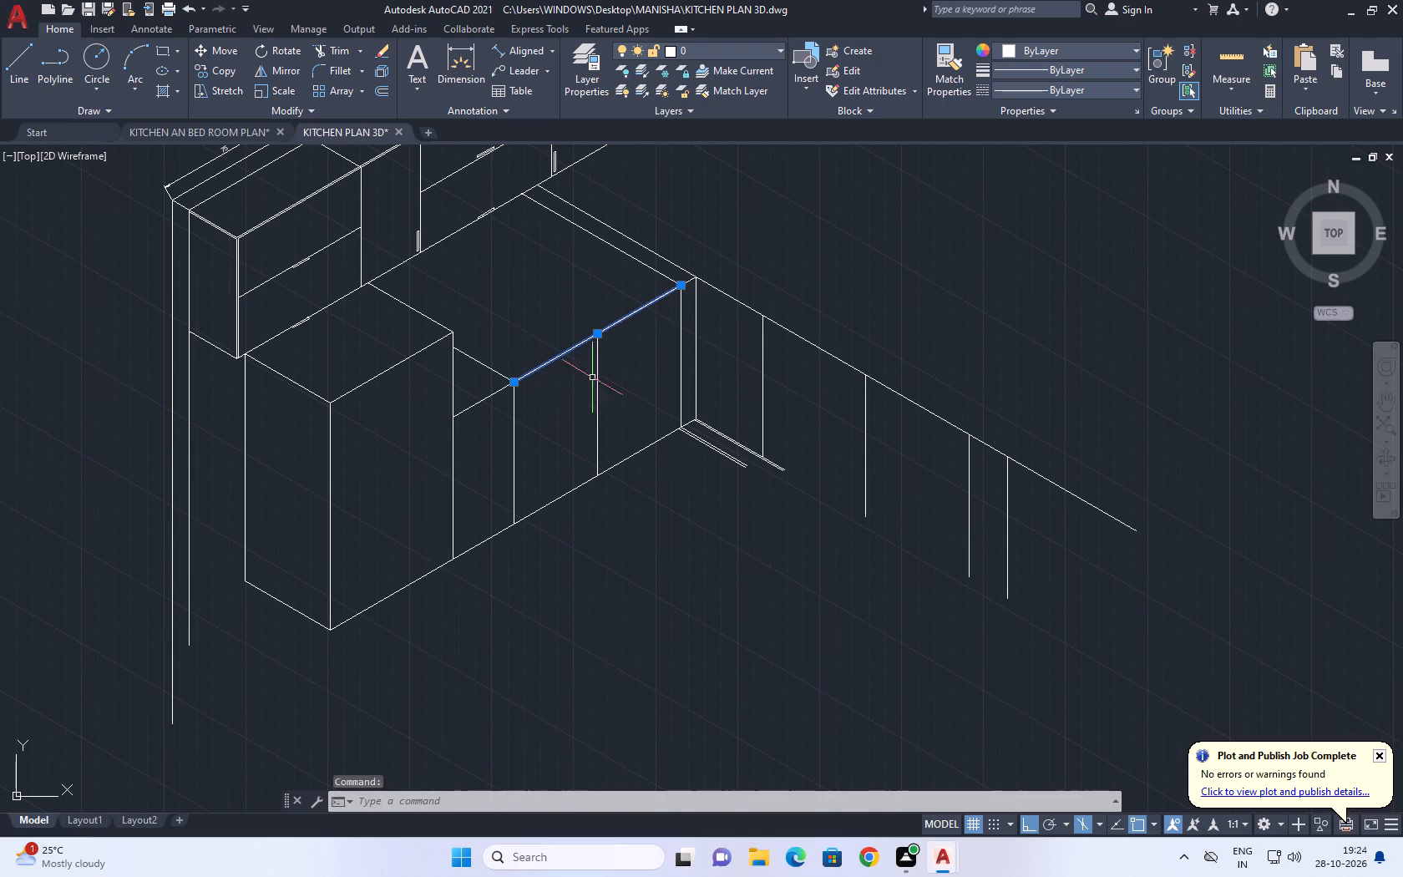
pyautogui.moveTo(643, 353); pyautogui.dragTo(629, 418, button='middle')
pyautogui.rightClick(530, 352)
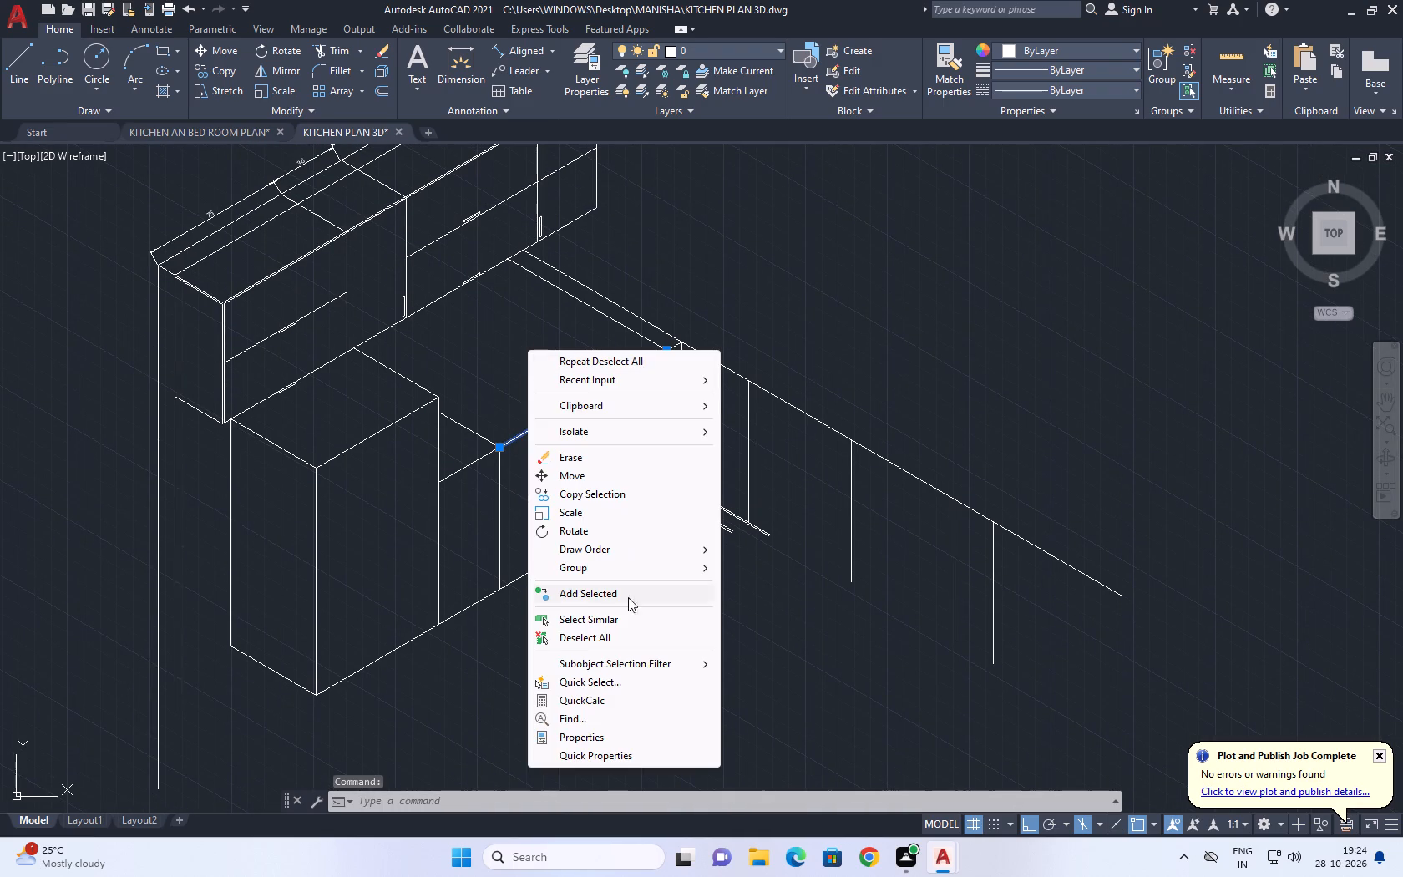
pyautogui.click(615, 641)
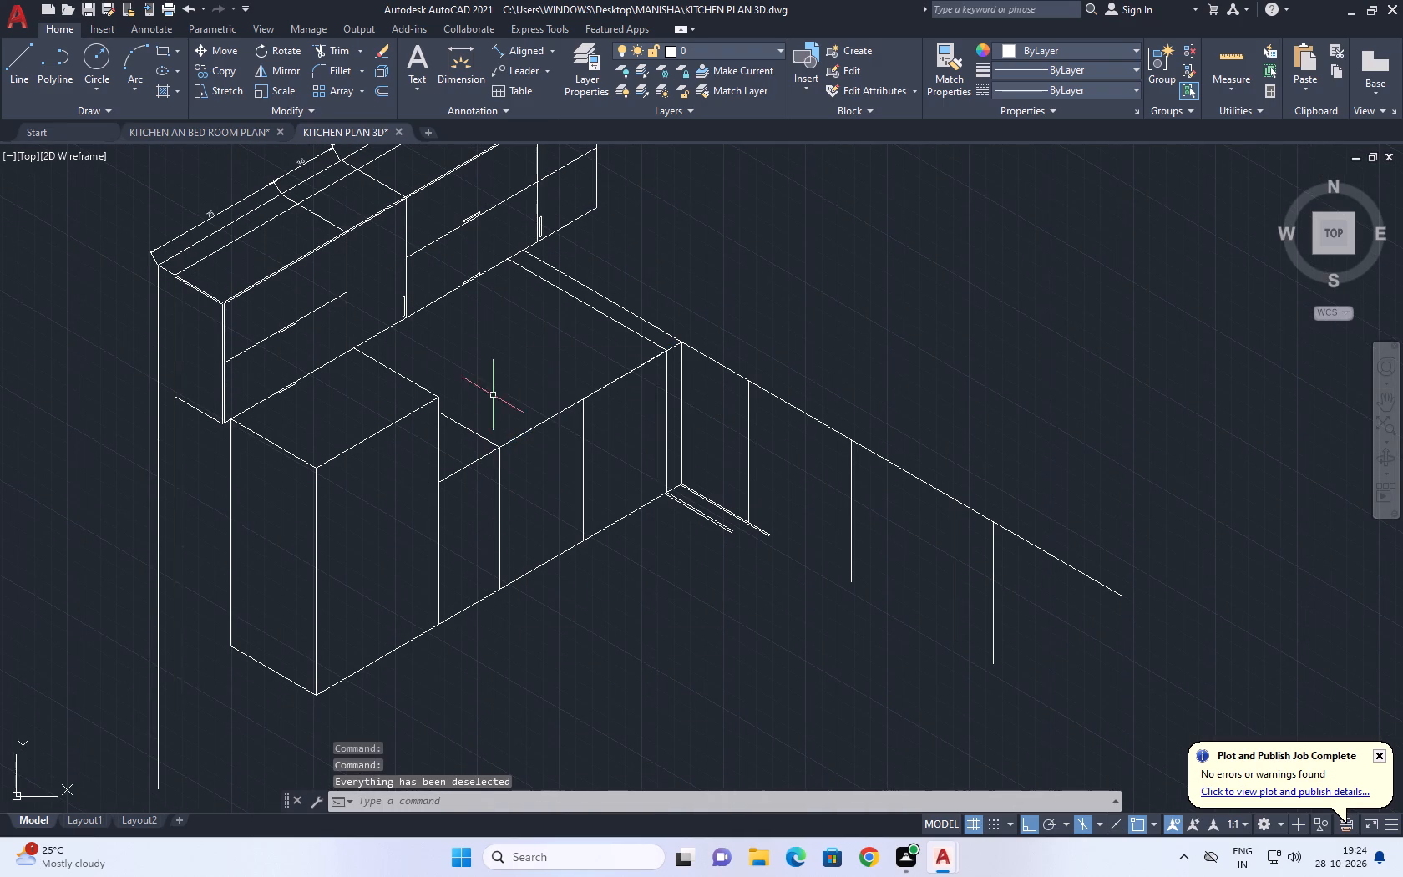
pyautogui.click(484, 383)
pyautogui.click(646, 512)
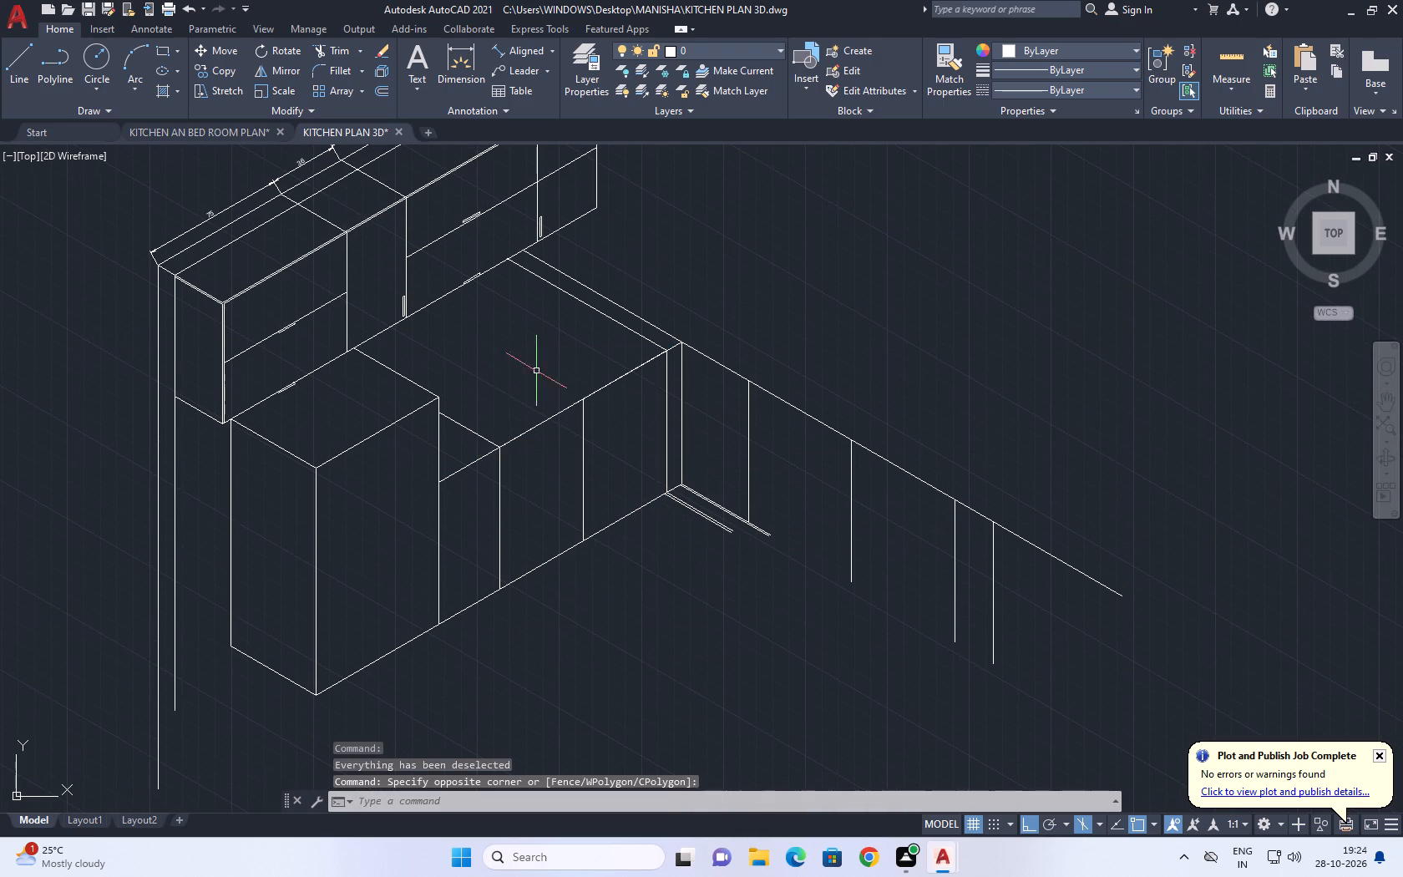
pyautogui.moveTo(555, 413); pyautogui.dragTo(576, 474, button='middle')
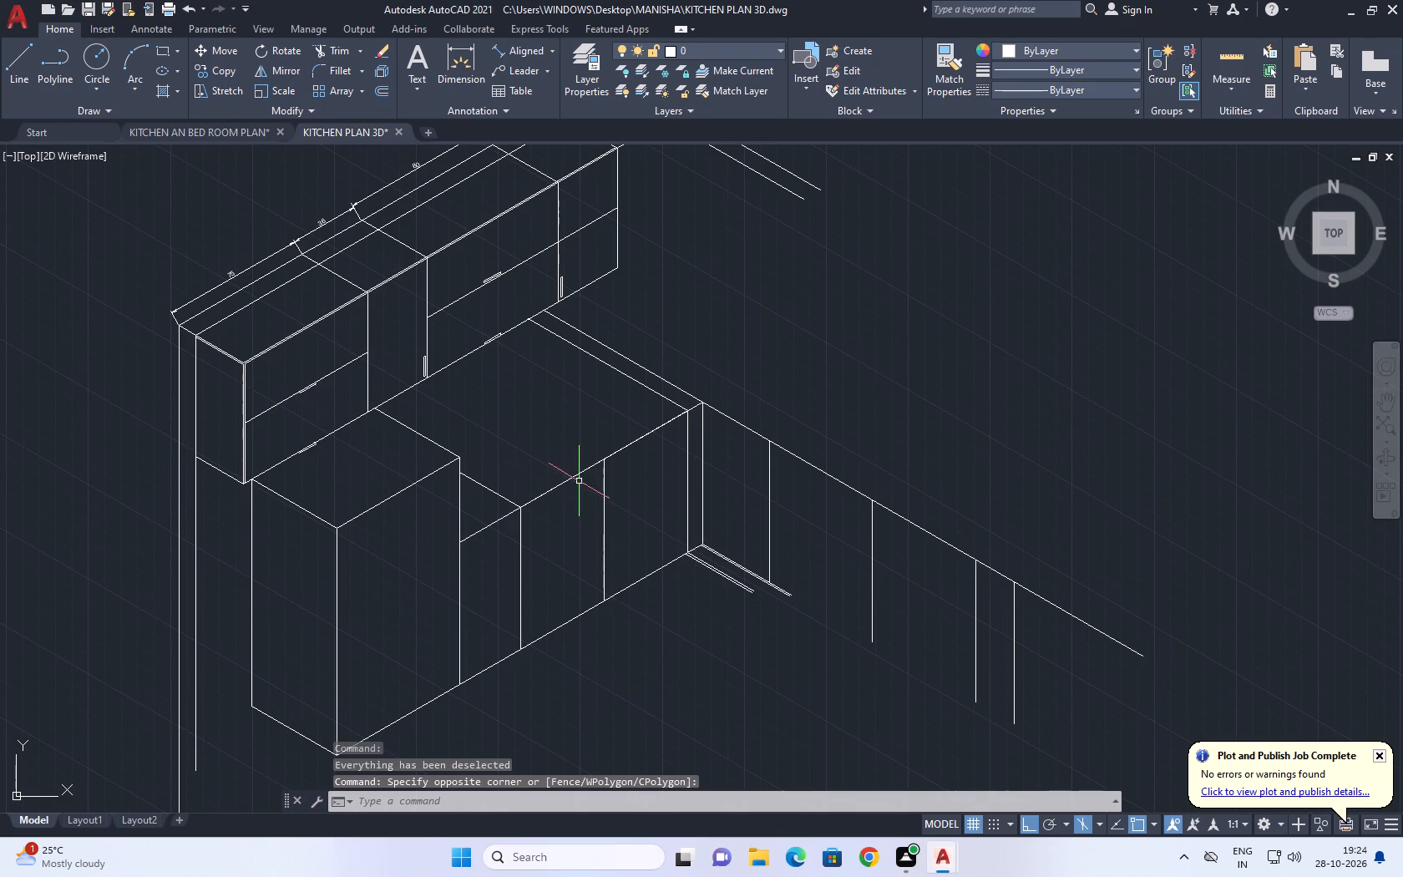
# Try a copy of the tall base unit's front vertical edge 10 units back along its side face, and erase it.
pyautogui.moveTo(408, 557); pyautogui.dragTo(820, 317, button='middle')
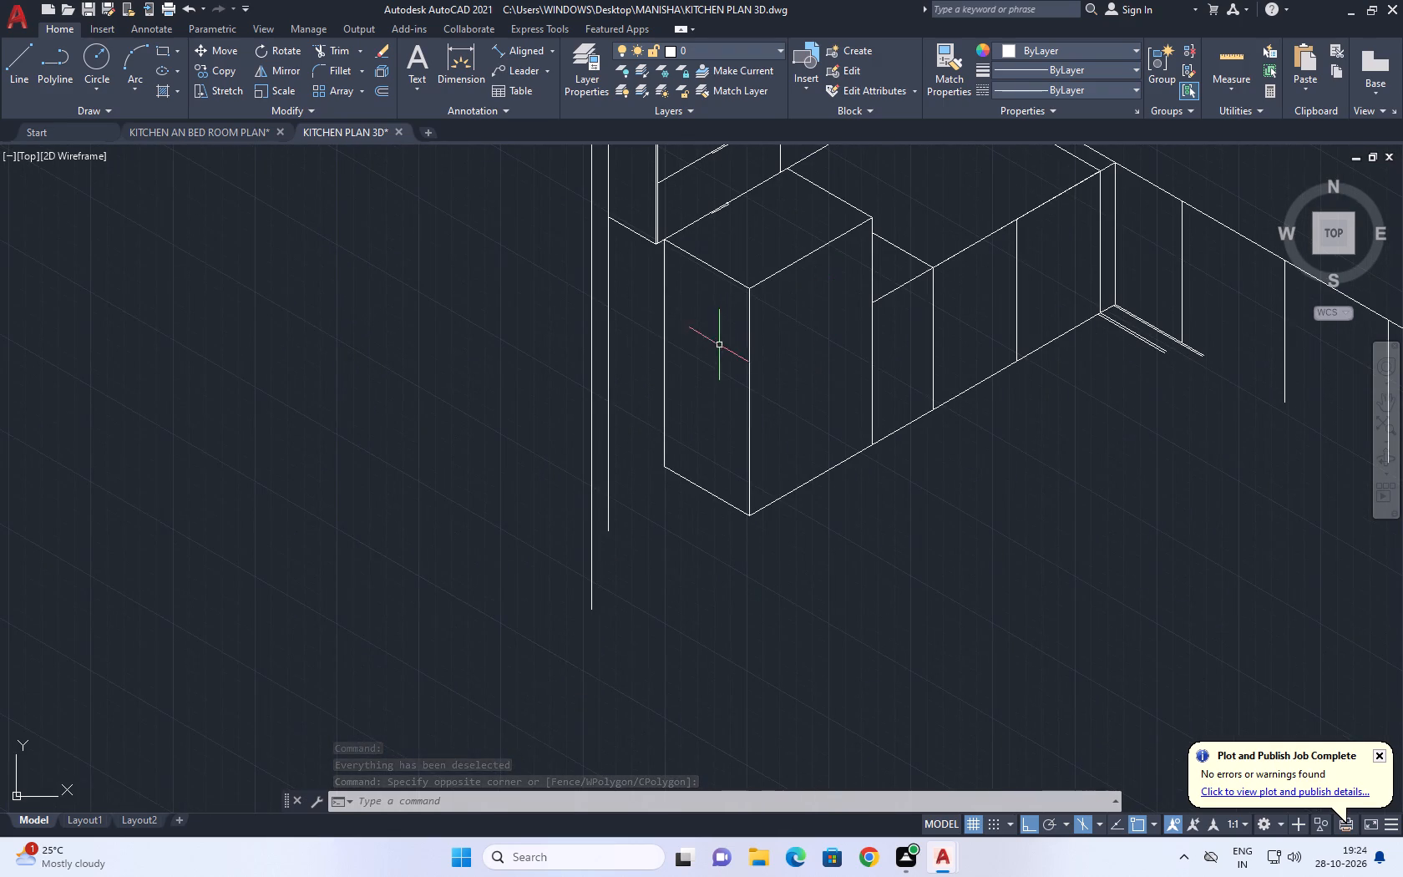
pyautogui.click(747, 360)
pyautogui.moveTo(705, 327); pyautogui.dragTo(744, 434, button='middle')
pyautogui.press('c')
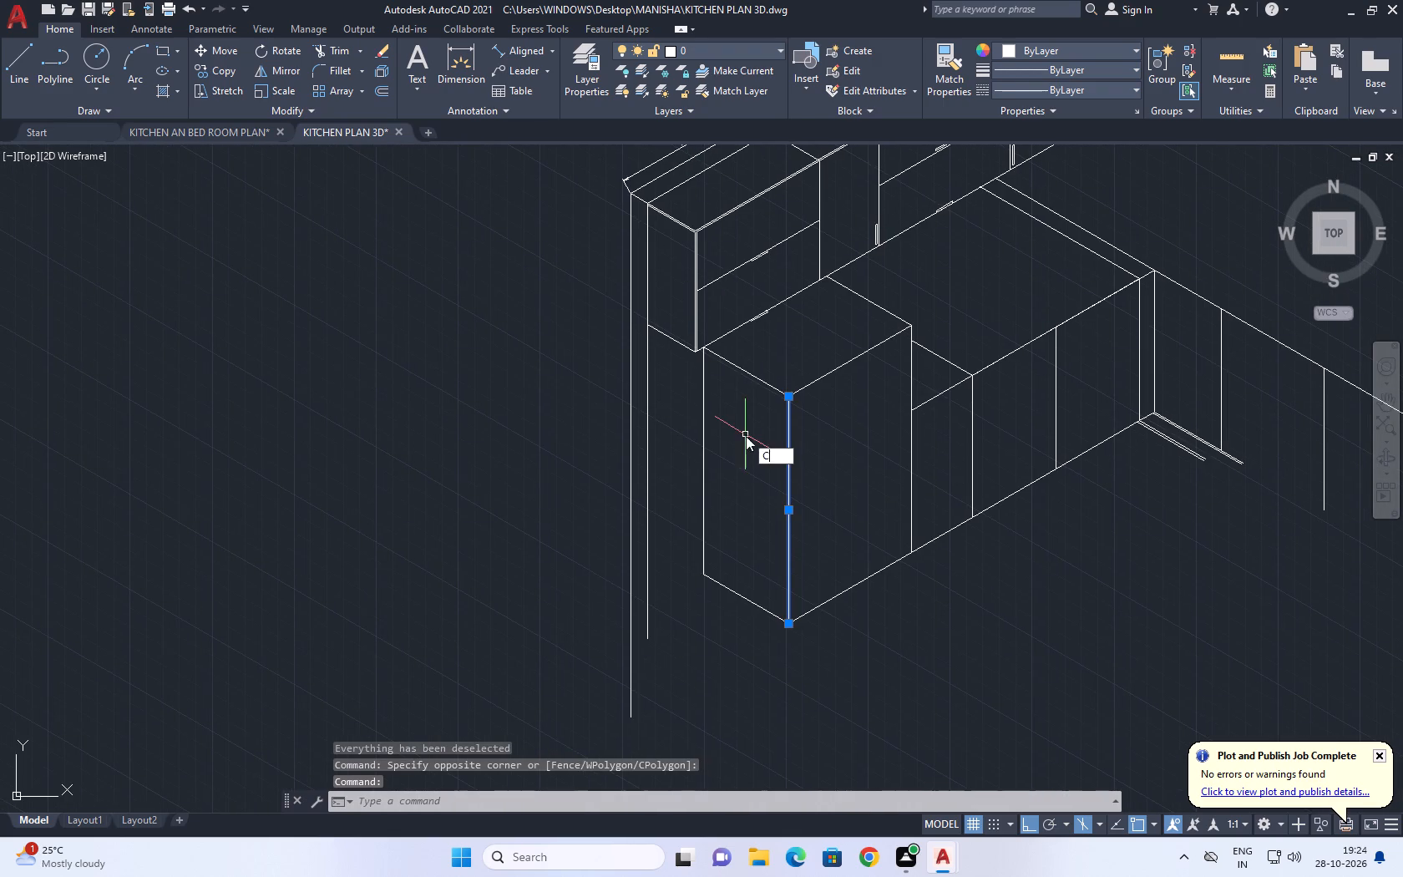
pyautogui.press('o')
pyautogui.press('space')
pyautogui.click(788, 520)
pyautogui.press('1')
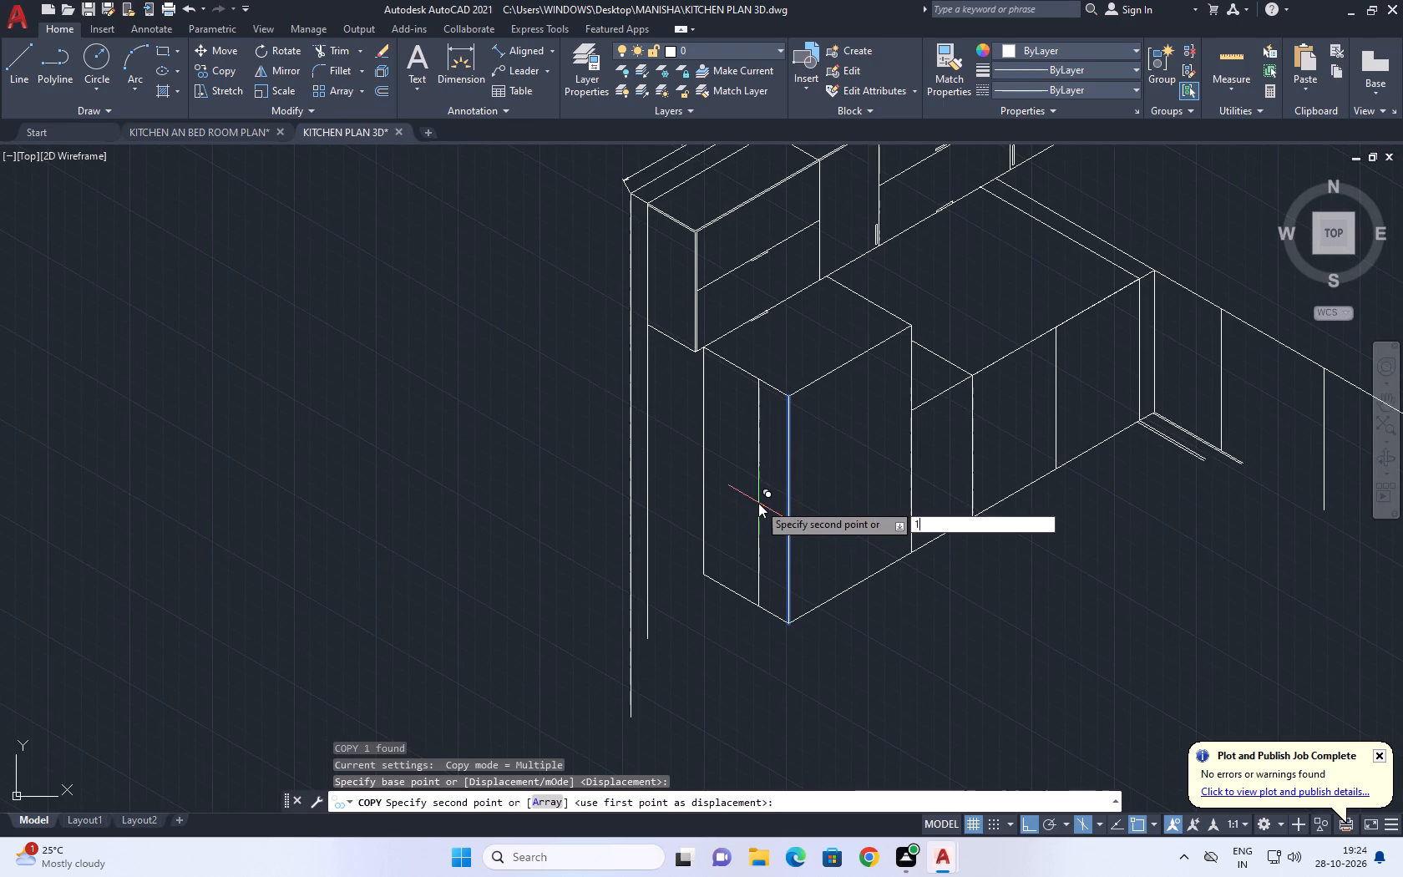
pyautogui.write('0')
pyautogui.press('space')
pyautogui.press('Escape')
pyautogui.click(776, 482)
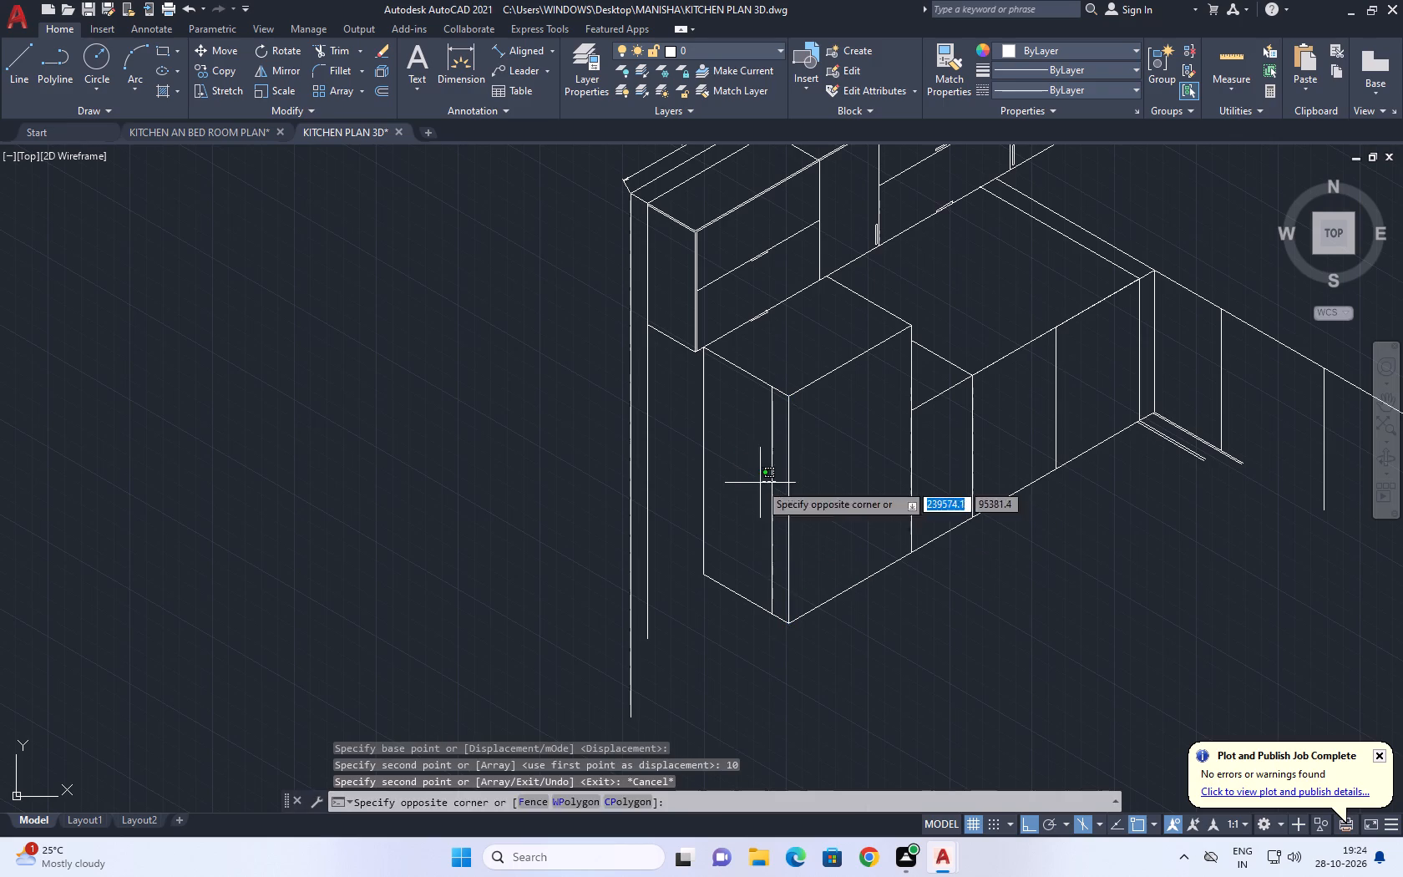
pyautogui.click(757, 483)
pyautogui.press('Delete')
# Copy the tall base unit's front vertical edge 5 units back along its side face.
pyautogui.click(802, 486)
pyautogui.click(739, 451)
pyautogui.moveTo(772, 481); pyautogui.dragTo(807, 540, button='middle')
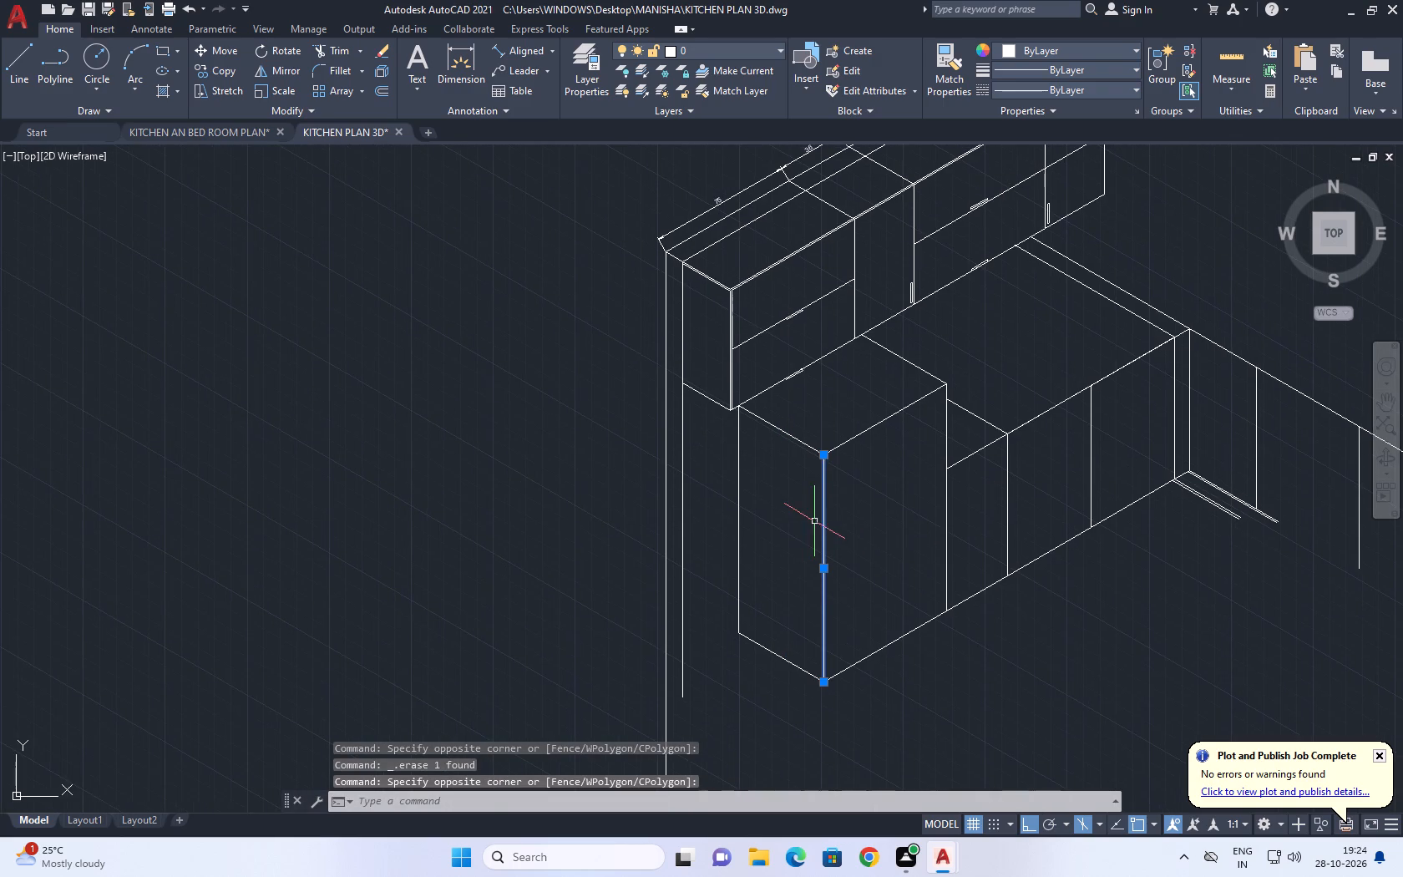
pyautogui.press('c')
pyautogui.press('o')
pyautogui.press('space')
pyautogui.click(814, 528)
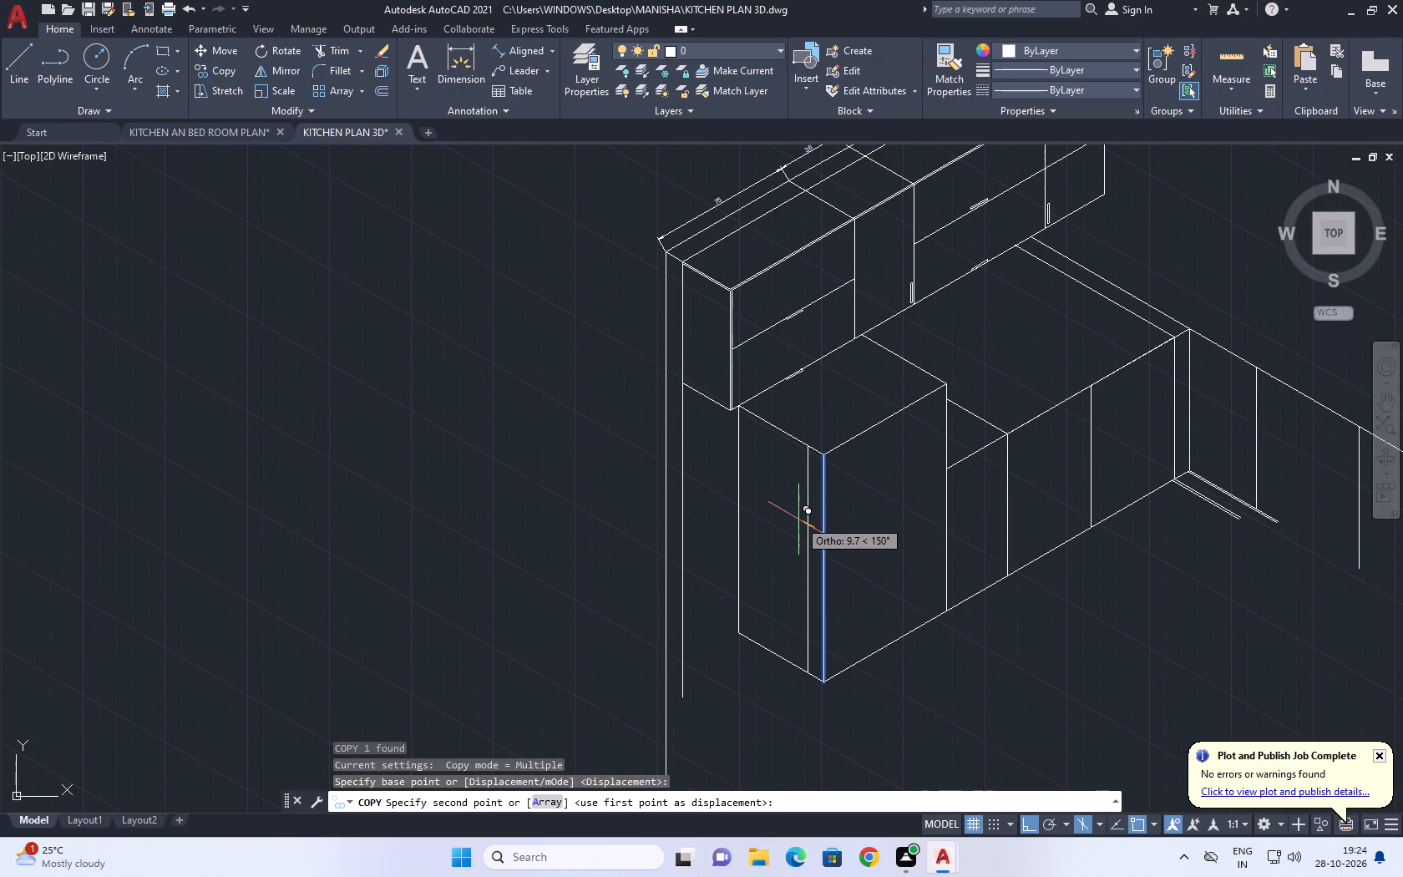
pyautogui.write('5')
pyautogui.press('space')
pyautogui.press('m')
pyautogui.press('space')
pyautogui.press('space')
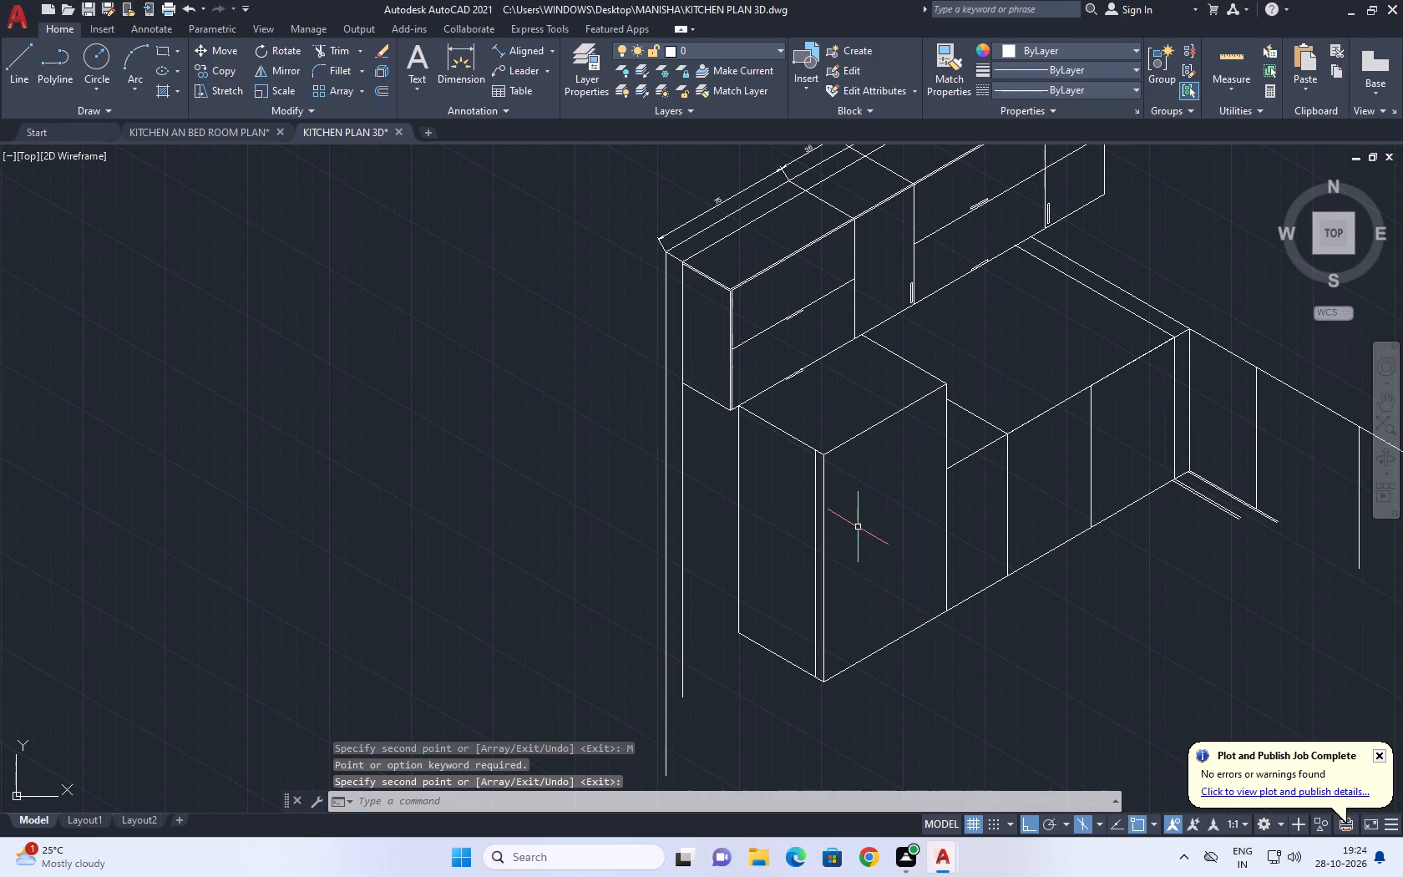
# Copy the tall base unit's top front edge from its front corner to the top end of the copied vertical.
pyautogui.scroll(2, 828, 438)
pyautogui.click(847, 470)
pyautogui.click(840, 454)
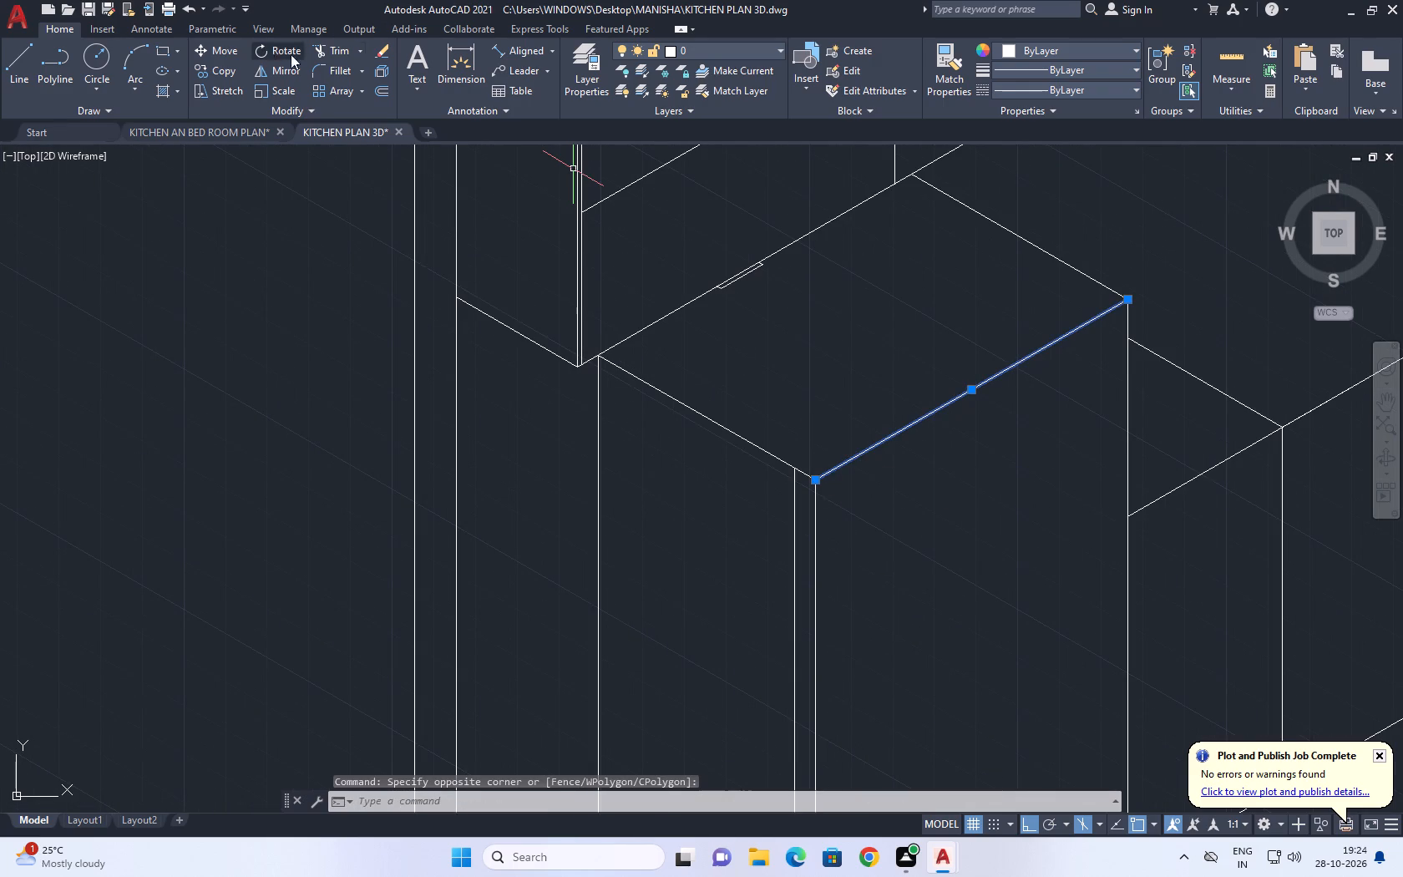
pyautogui.moveTo(212, 72); pyautogui.dragTo(225, 76)
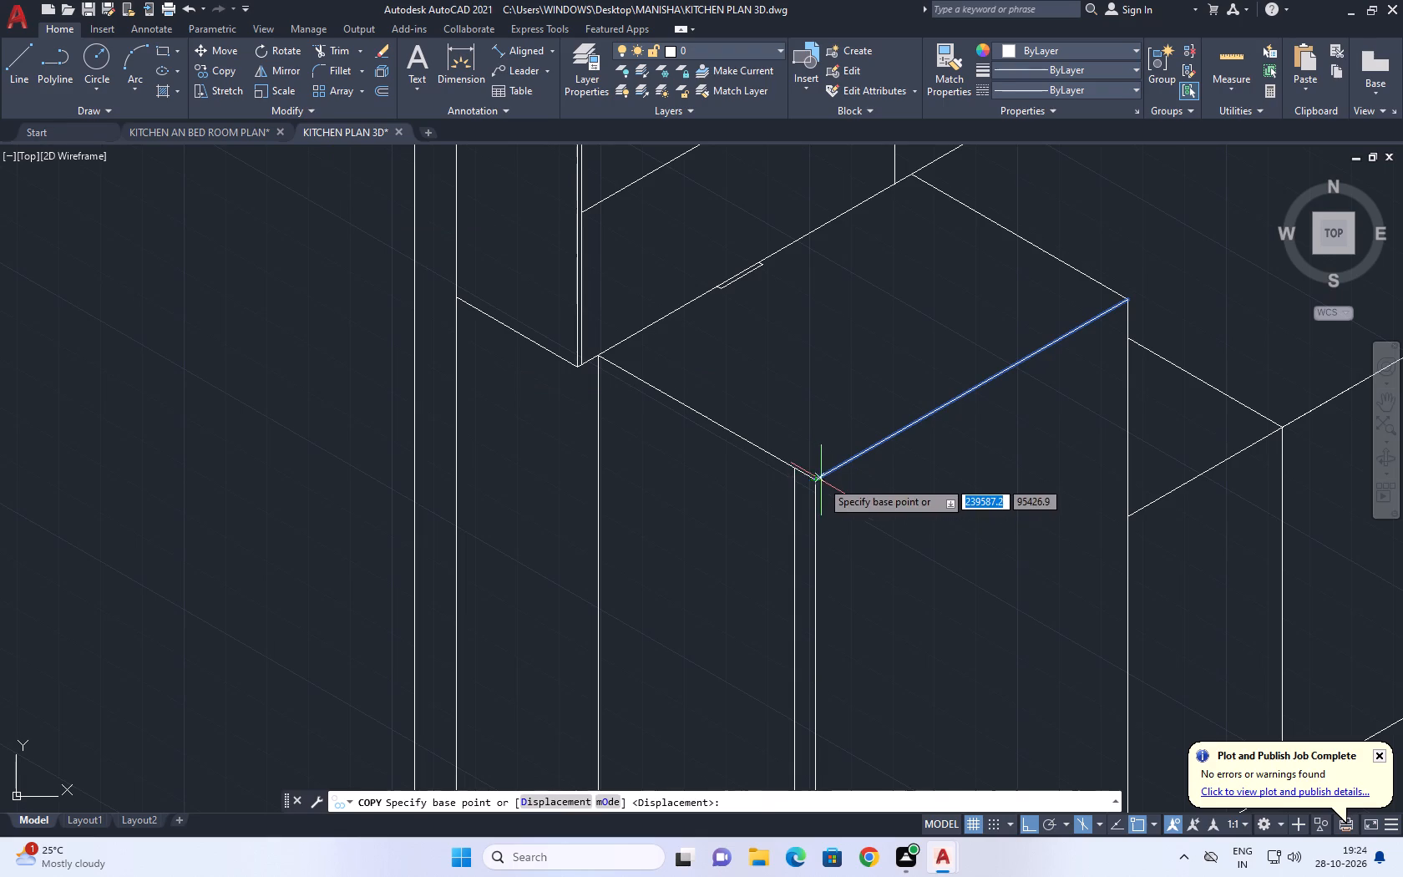
pyautogui.click(815, 483)
pyautogui.click(790, 470)
pyautogui.rightClick(843, 362)
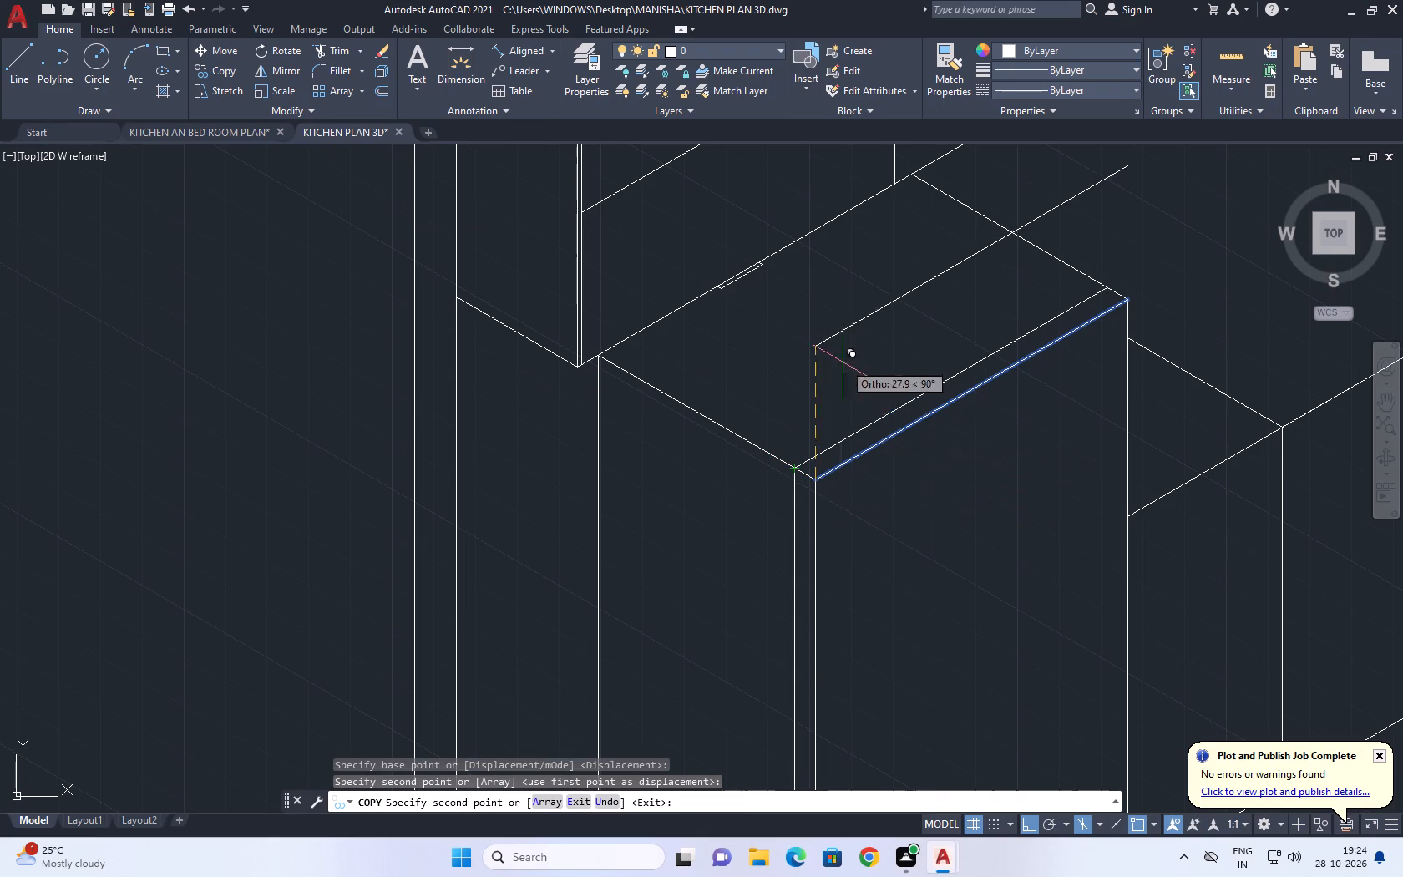
pyautogui.click(889, 396)
# Draw a line continuing the lower base units' top front edge across the tall unit's front face and past its front corner.
pyautogui.scroll(-1, 859, 487)
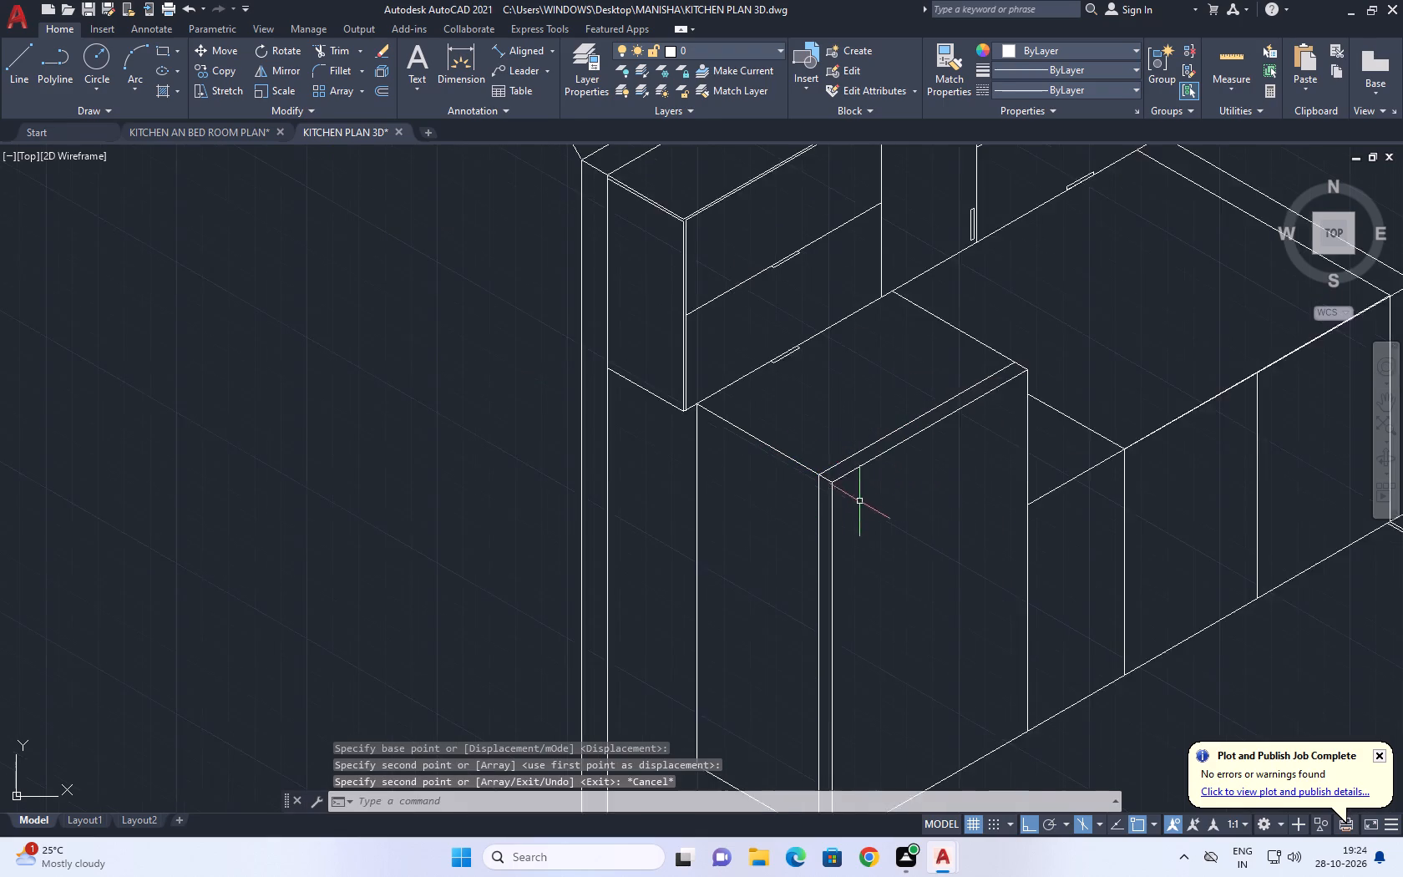
pyautogui.scroll(-2, 859, 503)
pyautogui.moveTo(864, 486); pyautogui.dragTo(843, 484, button='middle')
pyautogui.scroll(2, 823, 457)
pyautogui.moveTo(800, 468); pyautogui.dragTo(749, 458, button='middle')
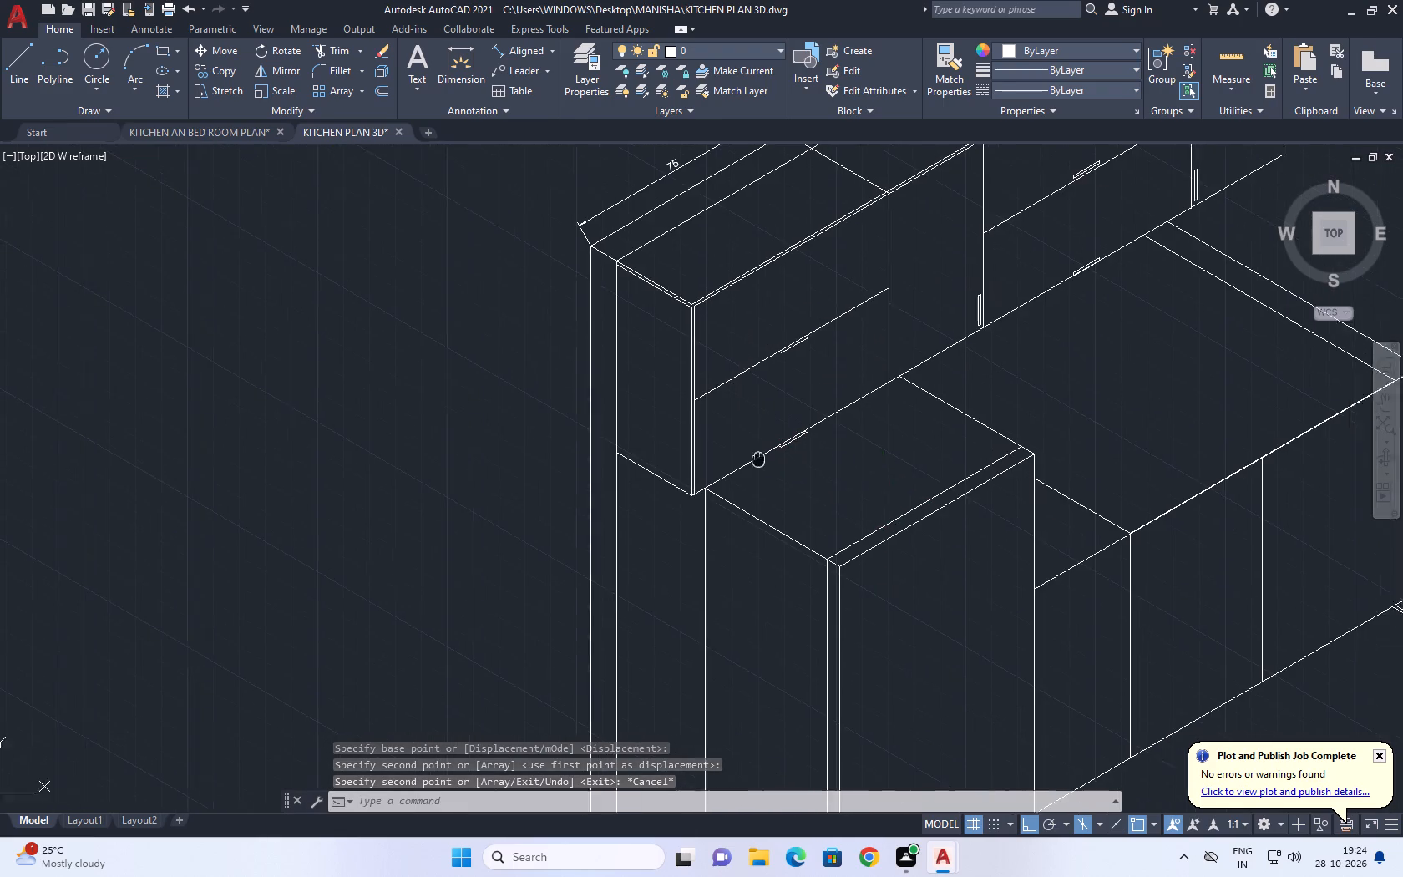
pyautogui.moveTo(749, 458); pyautogui.dragTo(575, 367, button='middle')
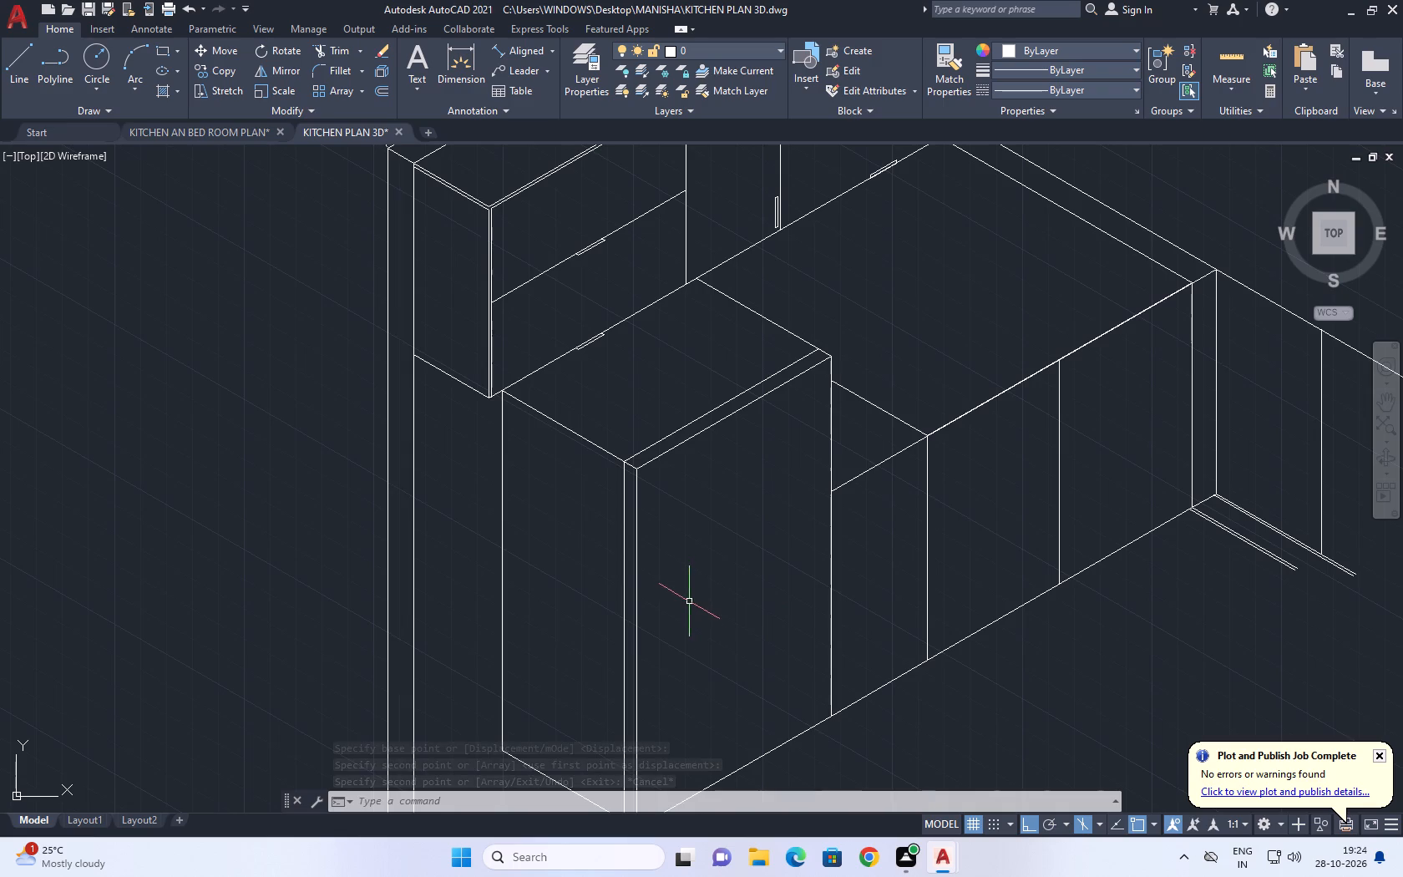
pyautogui.moveTo(662, 610); pyautogui.dragTo(646, 480, button='middle')
pyautogui.moveTo(859, 486); pyautogui.dragTo(808, 504, button='middle')
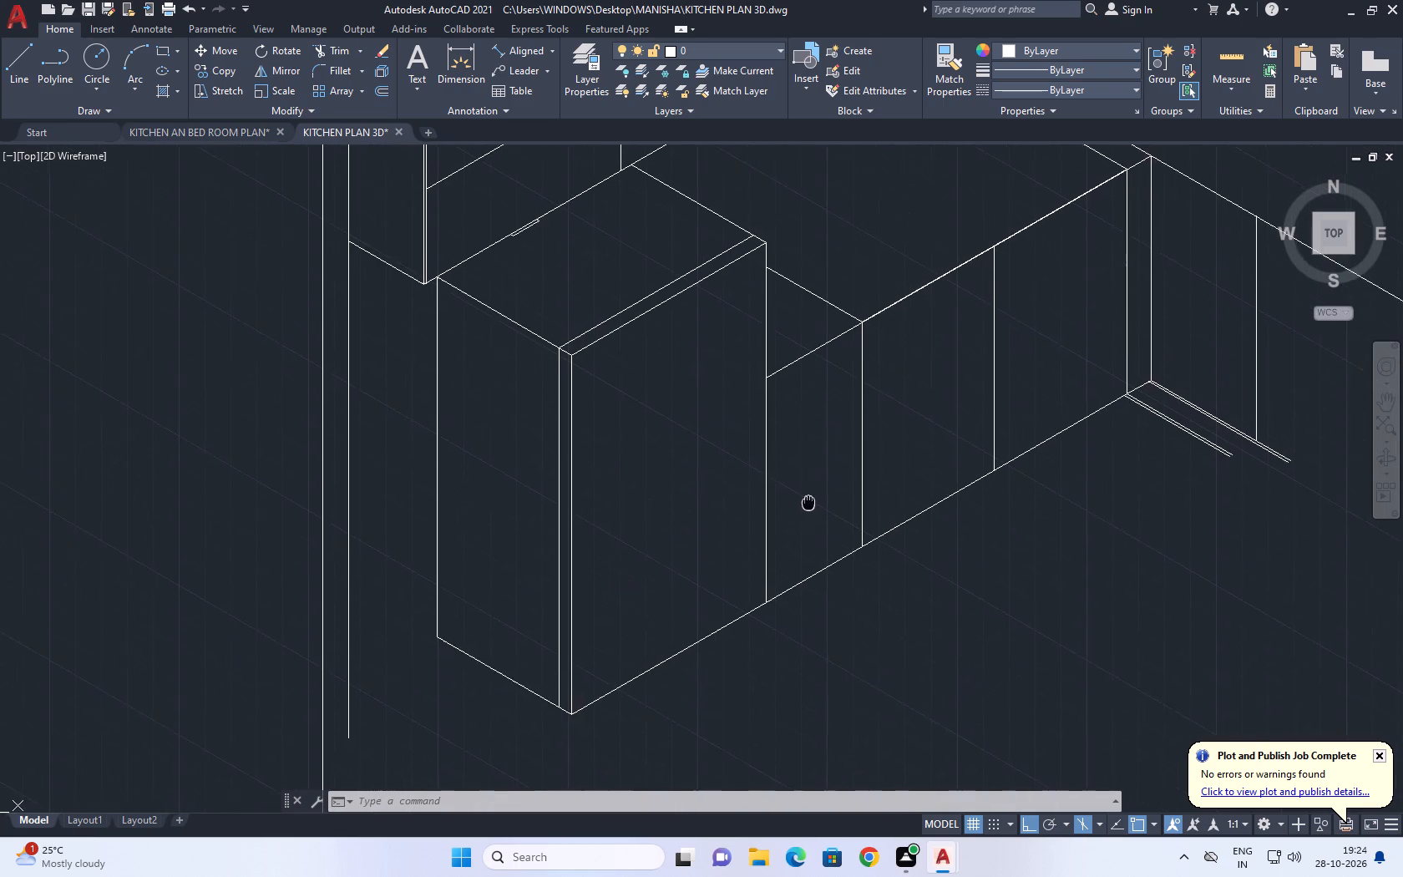
pyautogui.moveTo(808, 504); pyautogui.dragTo(794, 522, button='middle')
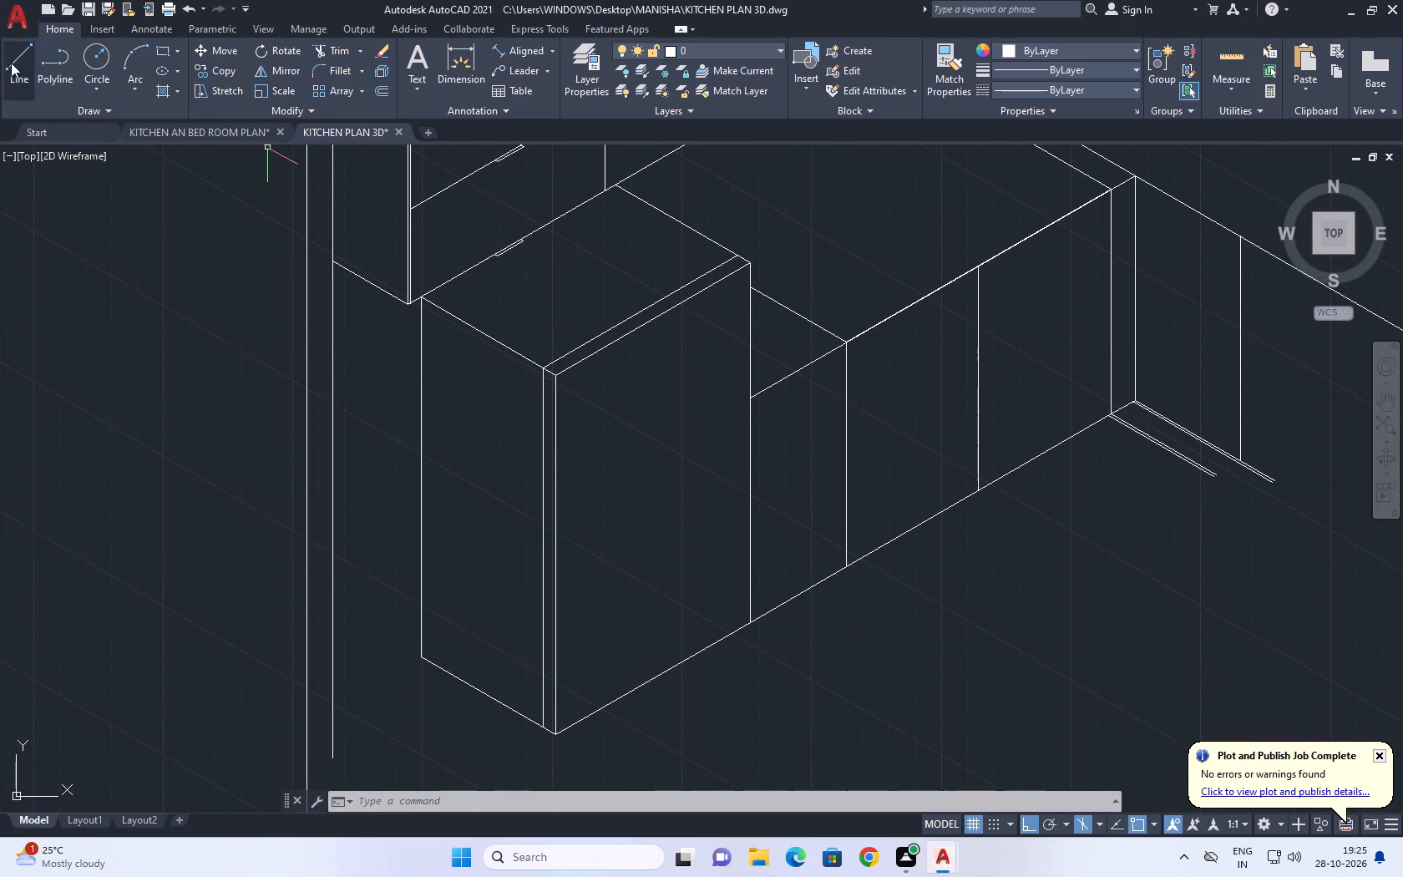
pyautogui.click(11, 63)
pyautogui.click(752, 400)
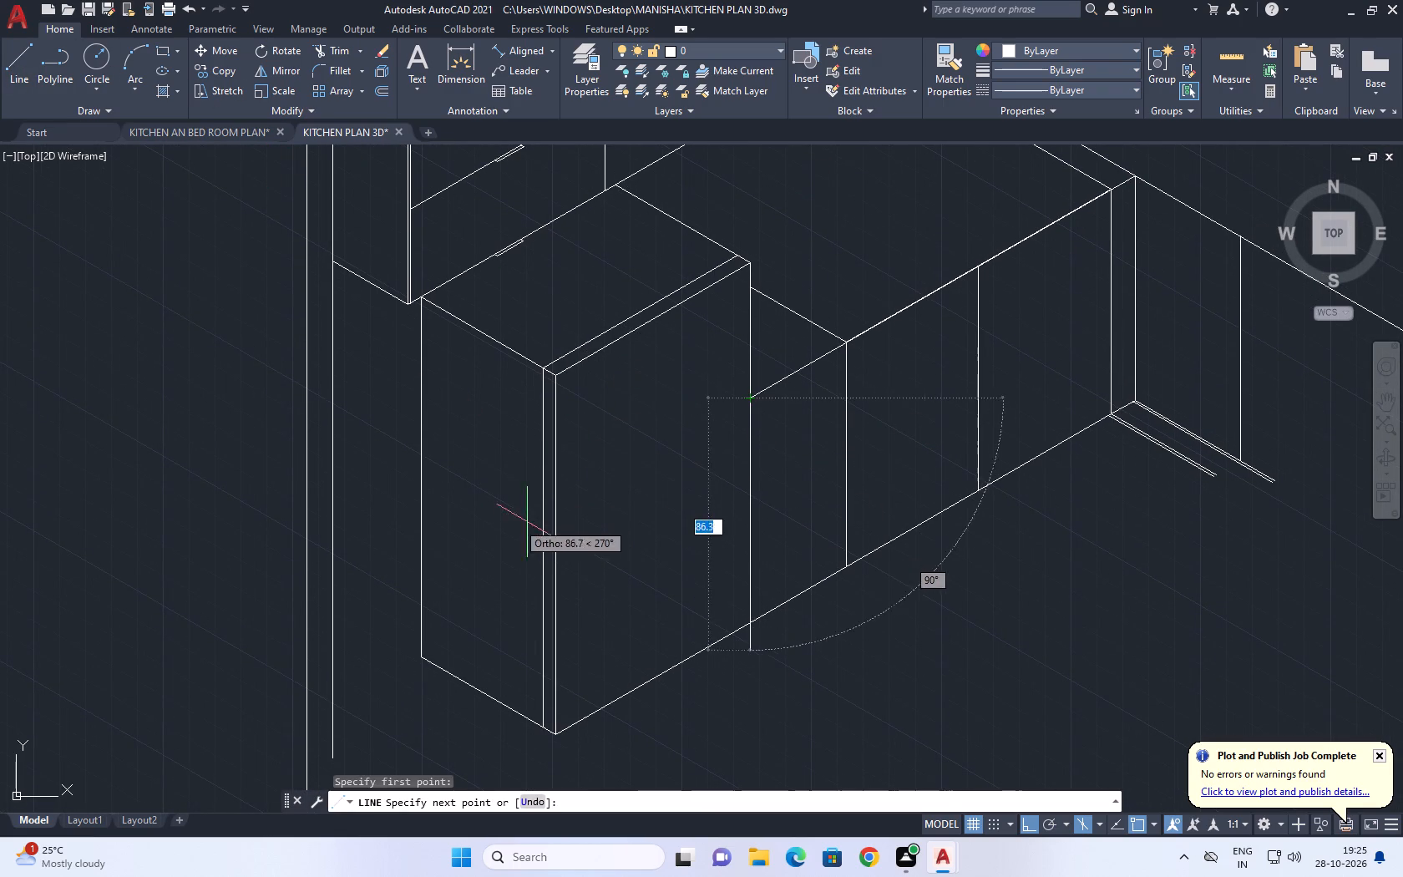
pyautogui.press('F5')
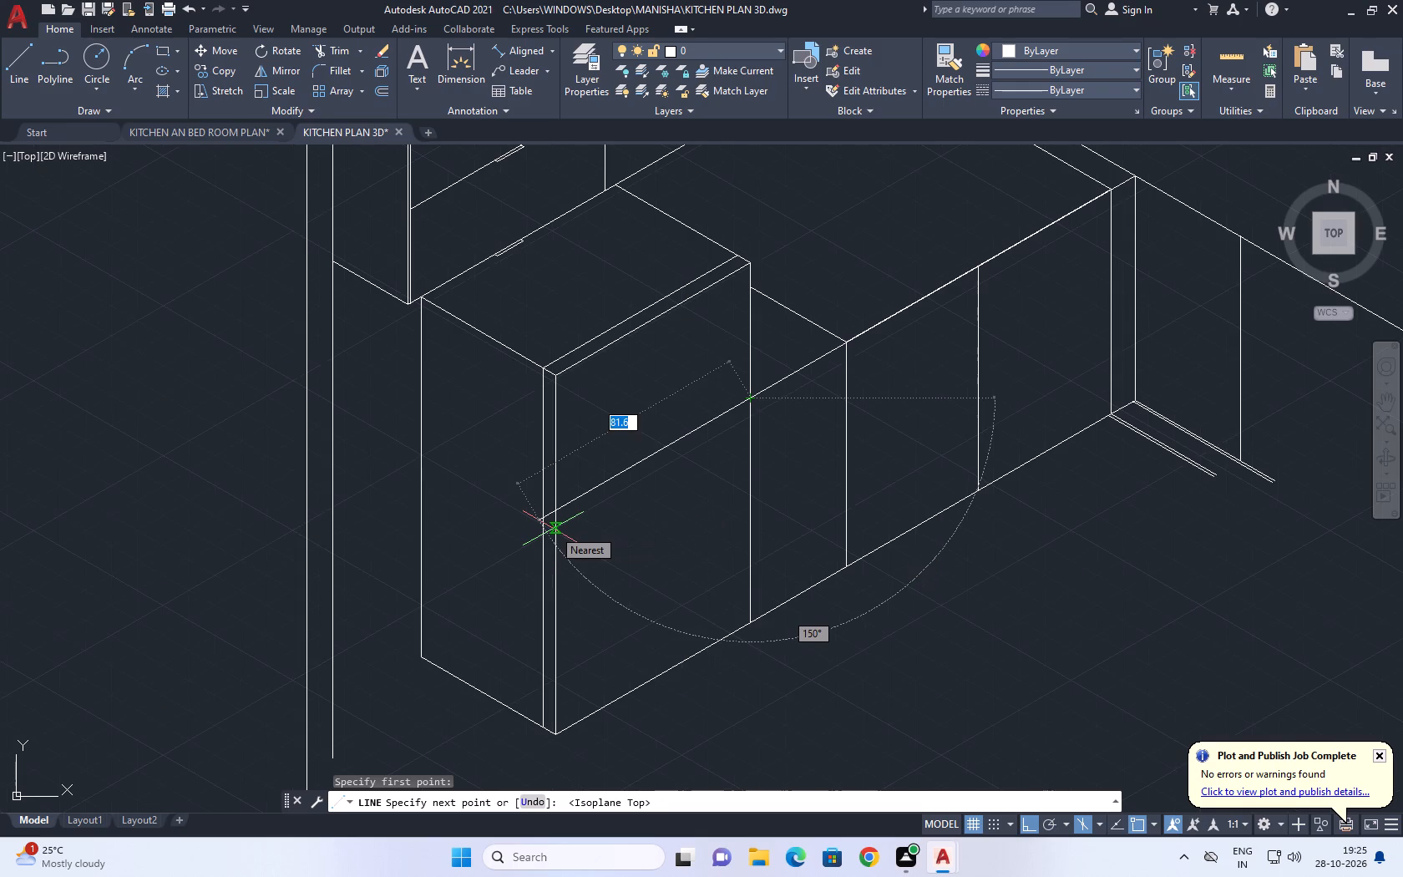
pyautogui.click(469, 559)
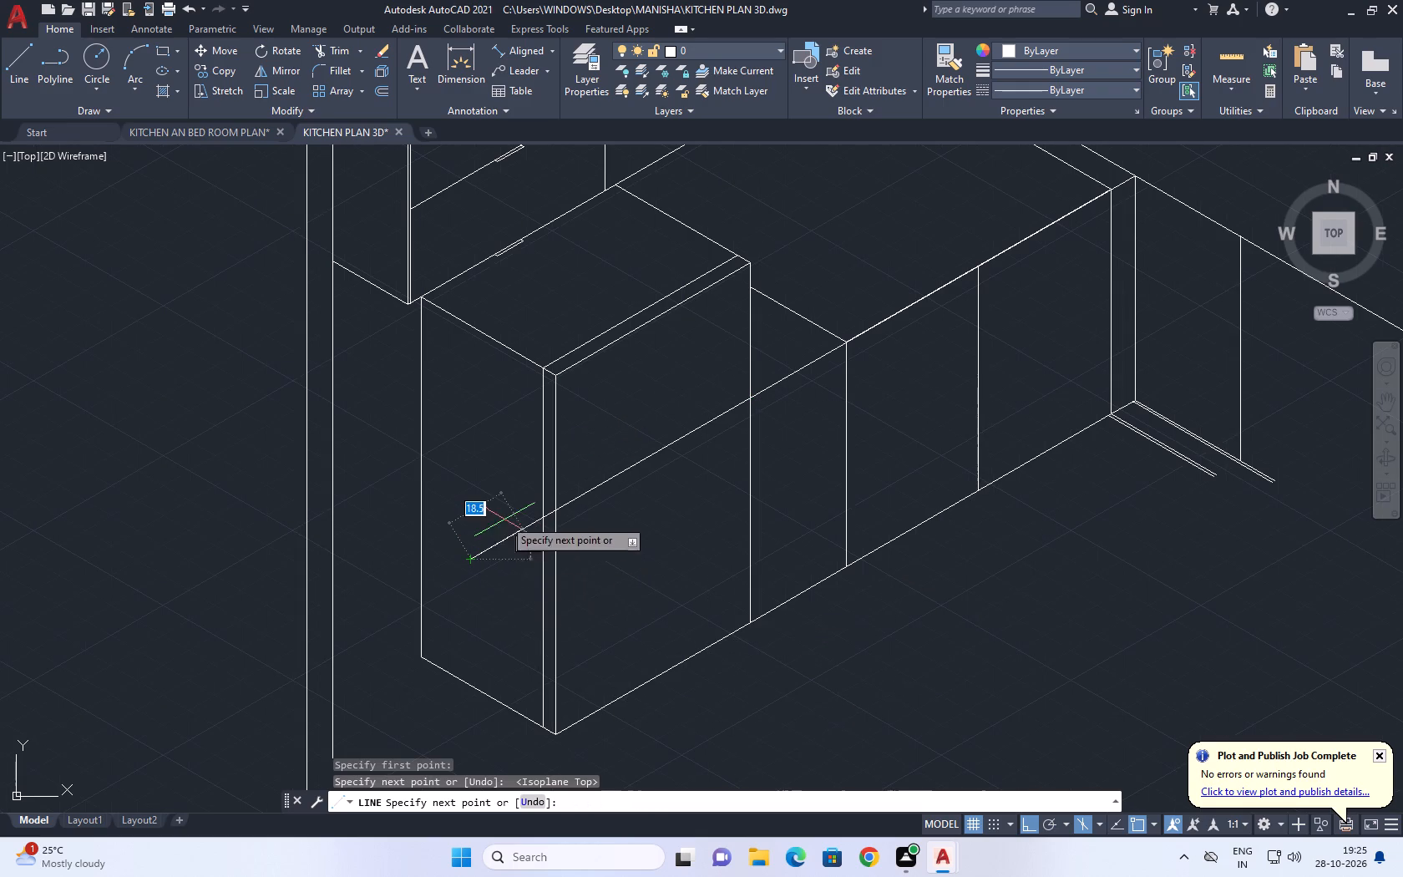
pyautogui.rightClick(503, 518)
pyautogui.click(556, 548)
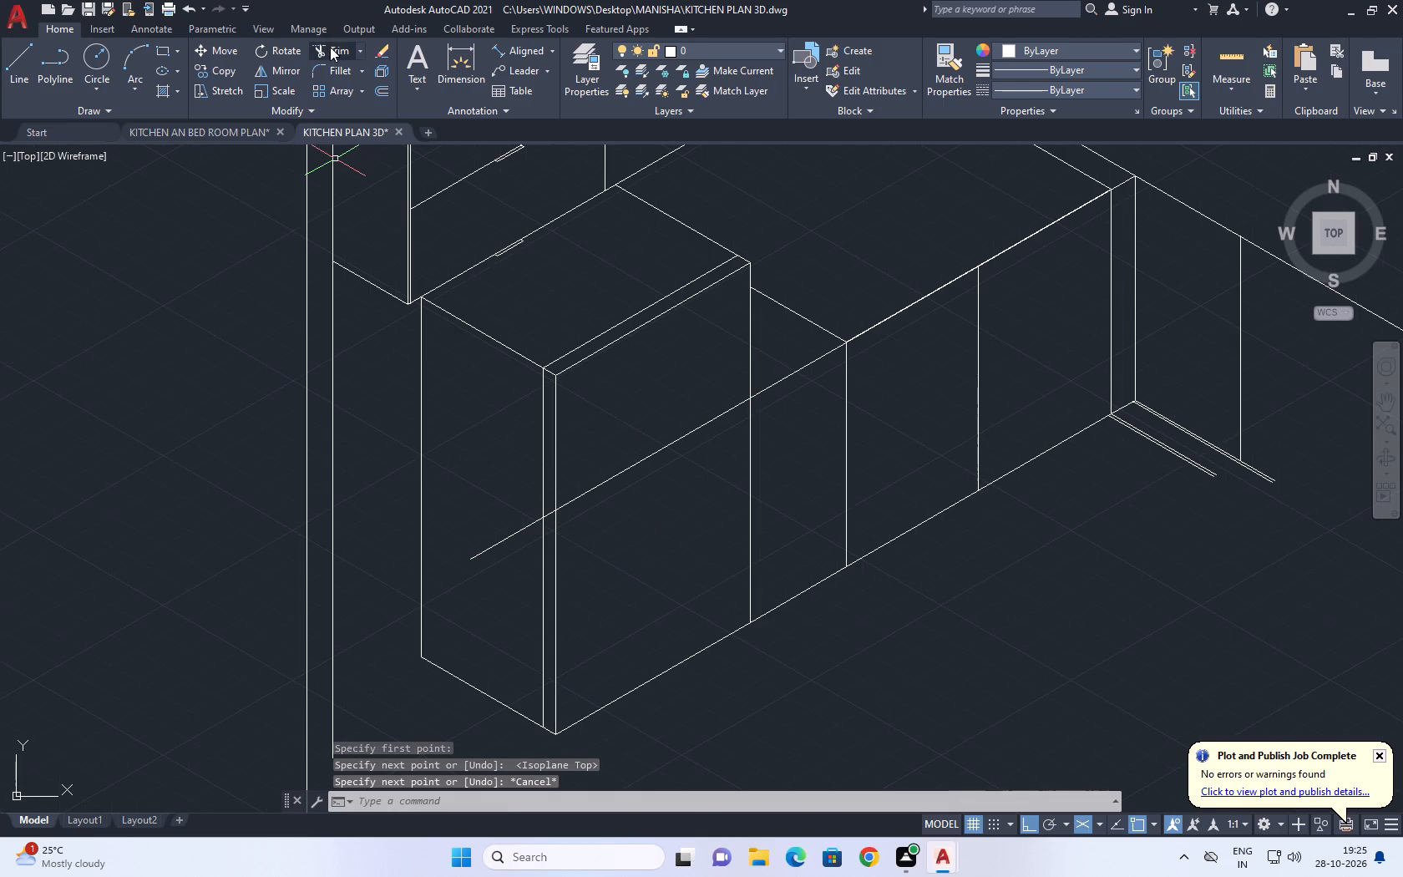
# Trim the new line's overhang on the side face so it ends at the tall unit's front vertical edge.
pyautogui.click(332, 48)
pyautogui.click(504, 535)
pyautogui.click(497, 562)
pyautogui.scroll(3, 560, 519)
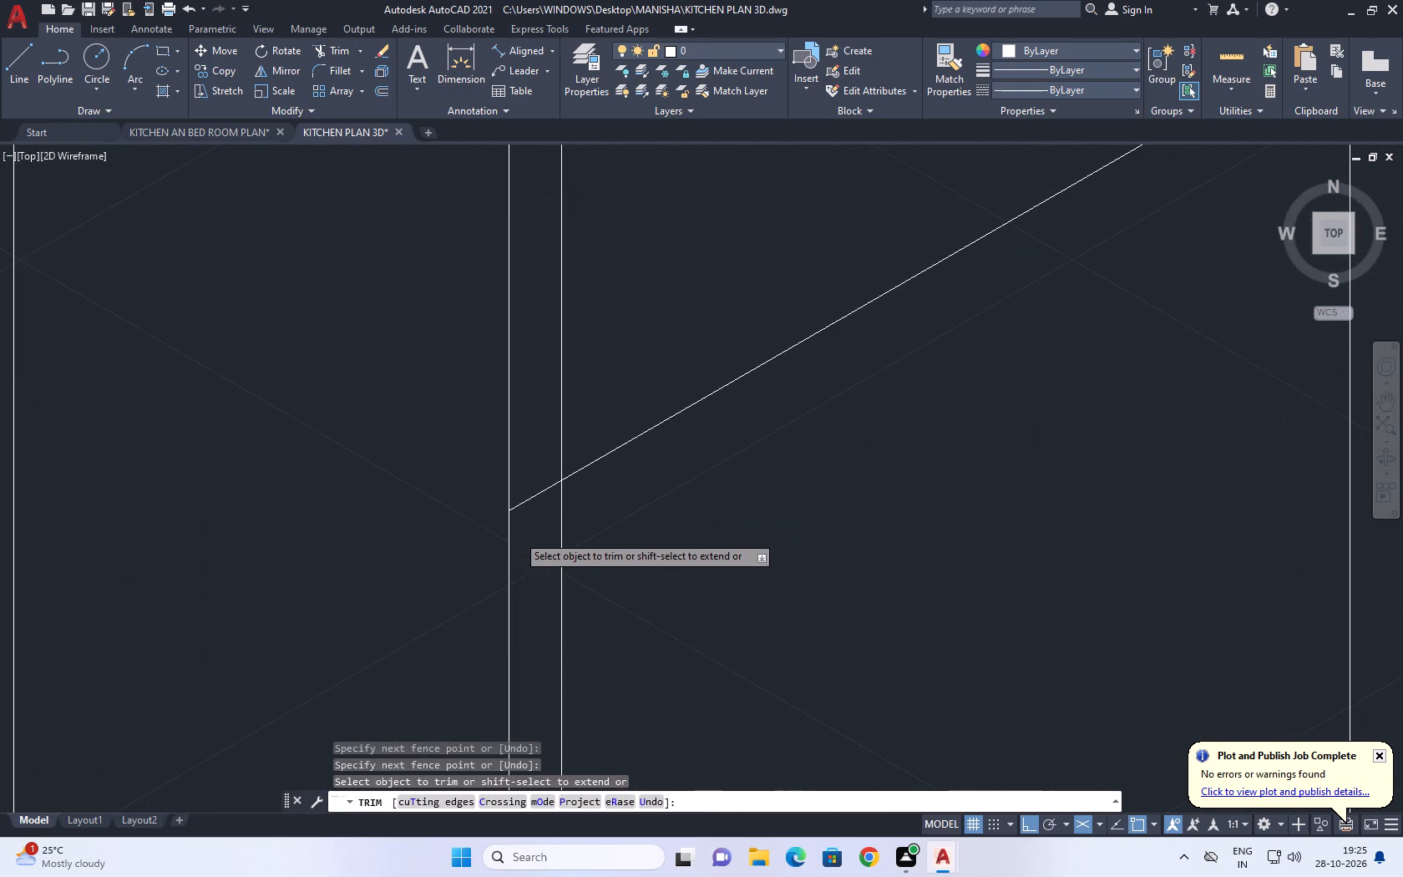
pyautogui.click(539, 506)
pyautogui.click(532, 485)
pyautogui.rightClick(536, 482)
pyautogui.click(570, 512)
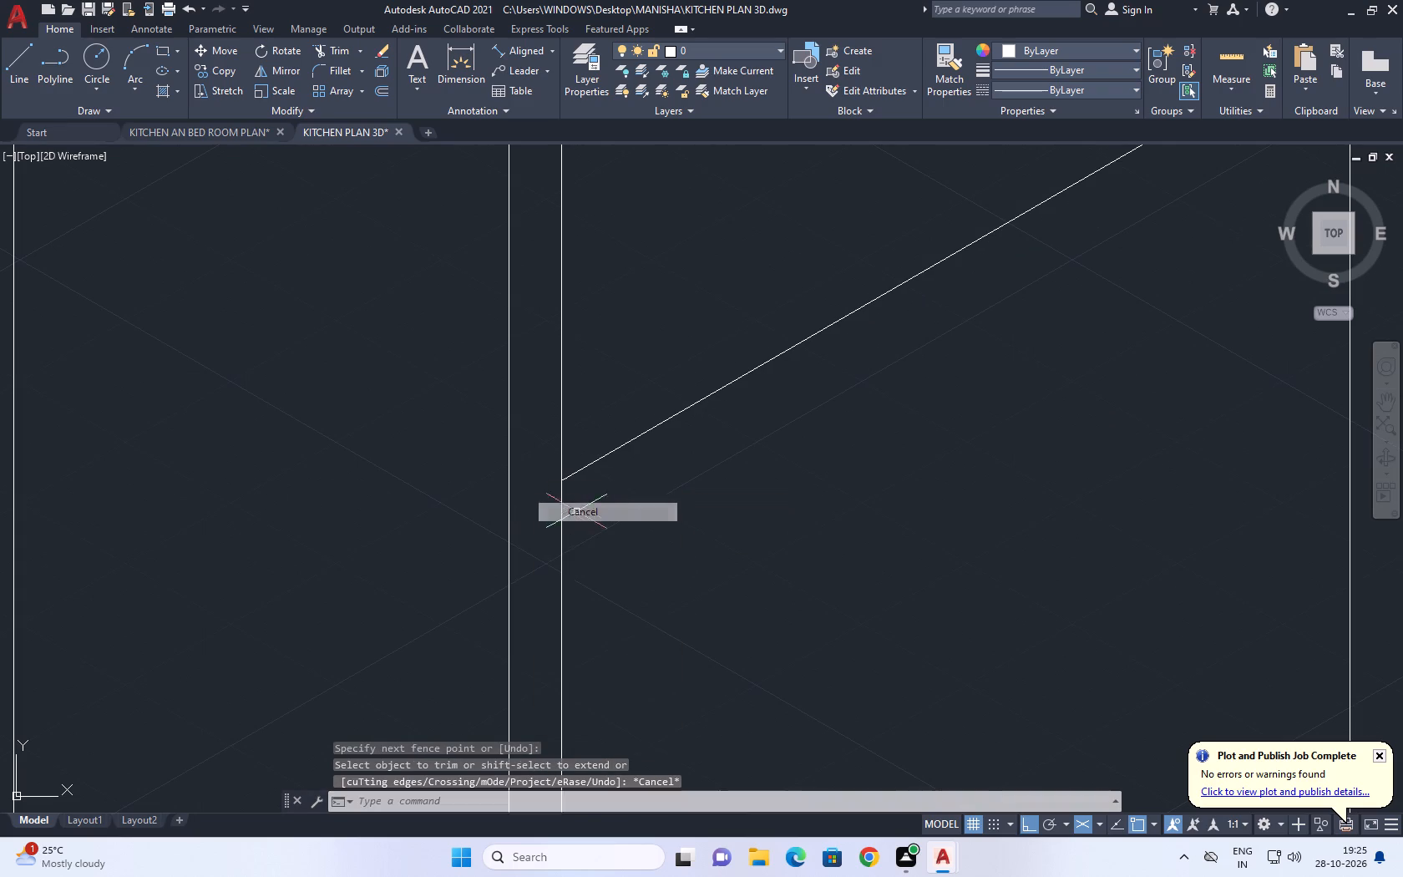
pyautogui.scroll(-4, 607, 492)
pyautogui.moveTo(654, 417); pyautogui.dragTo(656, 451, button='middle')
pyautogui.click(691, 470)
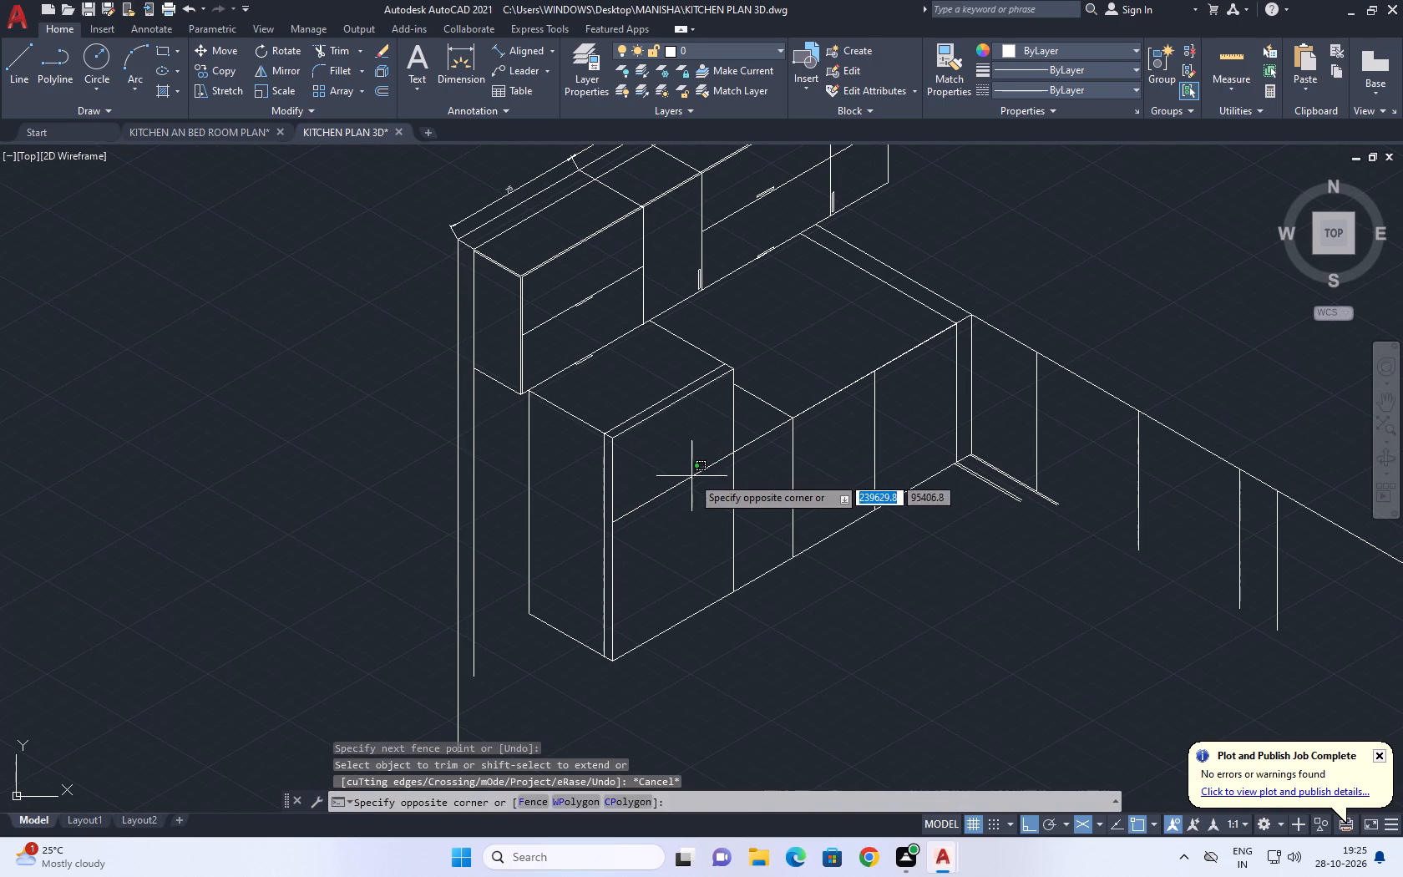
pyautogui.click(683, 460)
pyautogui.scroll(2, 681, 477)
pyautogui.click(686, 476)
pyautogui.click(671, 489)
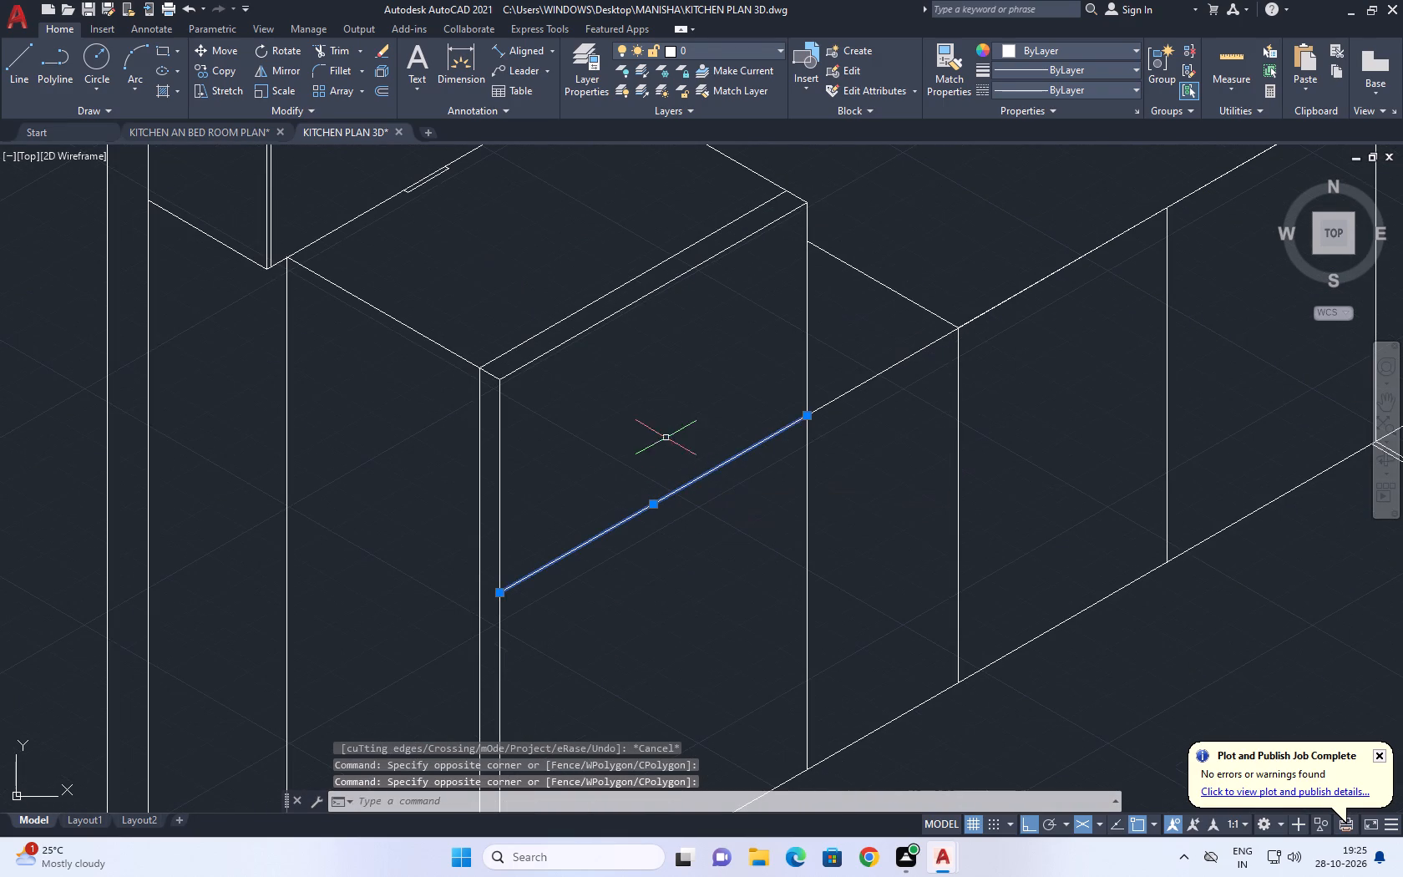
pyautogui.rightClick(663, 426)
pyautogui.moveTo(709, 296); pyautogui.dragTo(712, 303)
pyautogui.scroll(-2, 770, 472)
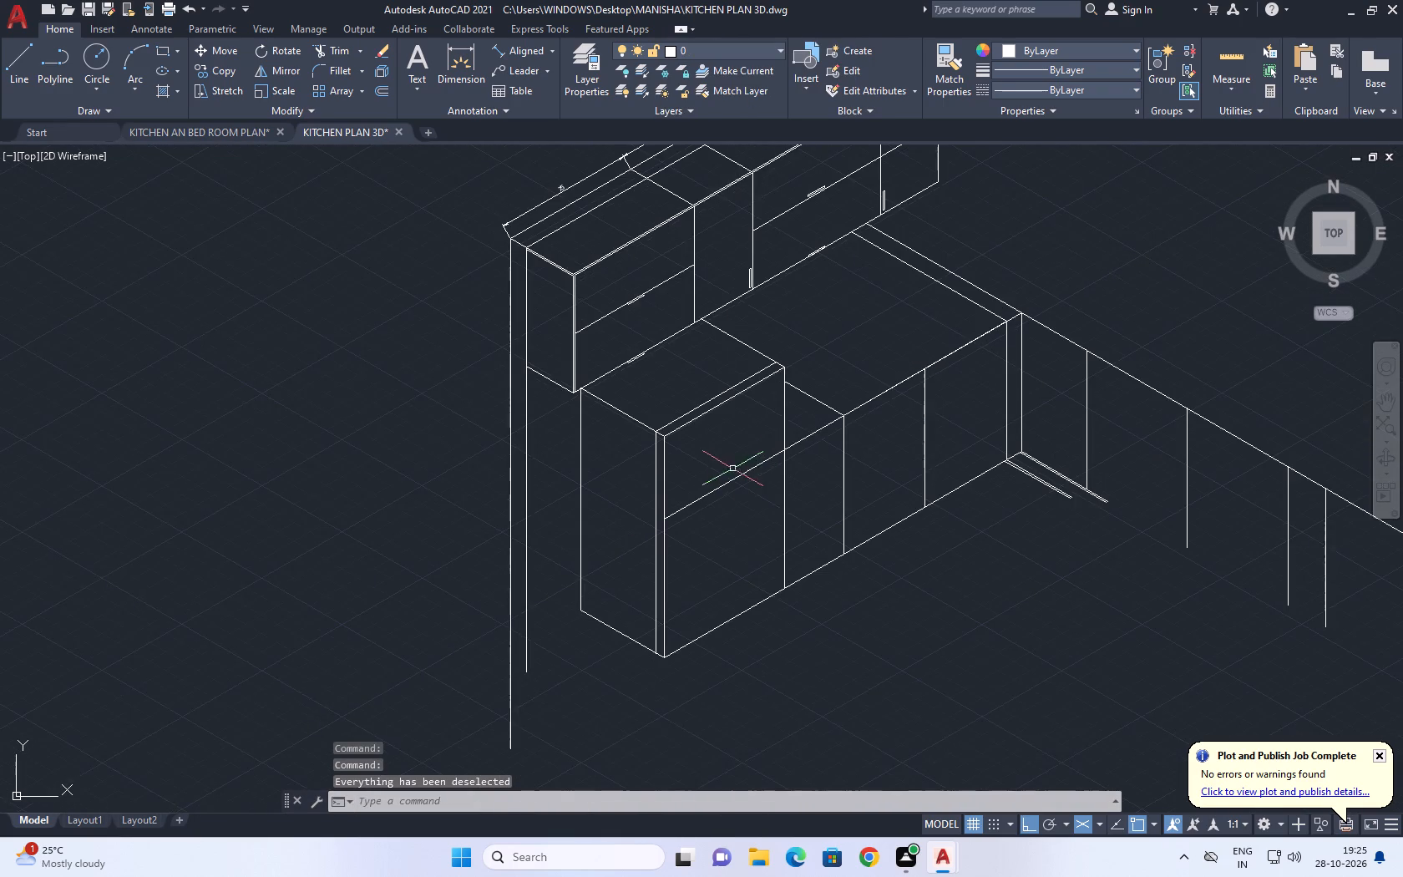
# Draw a short line from the dividing line's end back along the side face, past the copied panel-thickness vertical.
pyautogui.moveTo(727, 485); pyautogui.dragTo(651, 481, button='middle')
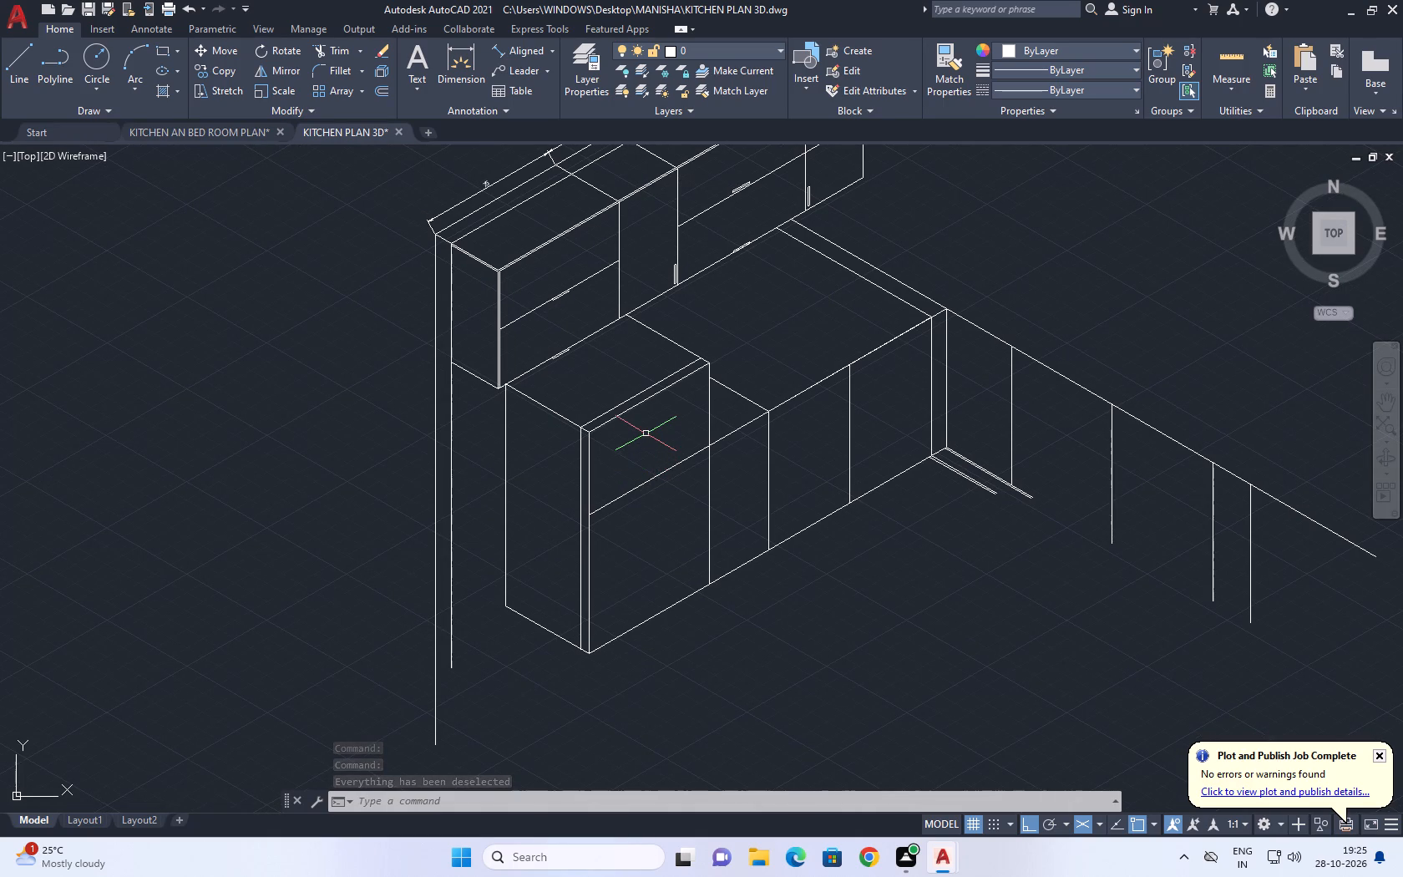
pyautogui.scroll(1, 694, 522)
pyautogui.scroll(2, 483, 523)
pyautogui.moveTo(501, 525); pyautogui.dragTo(661, 520, button='middle')
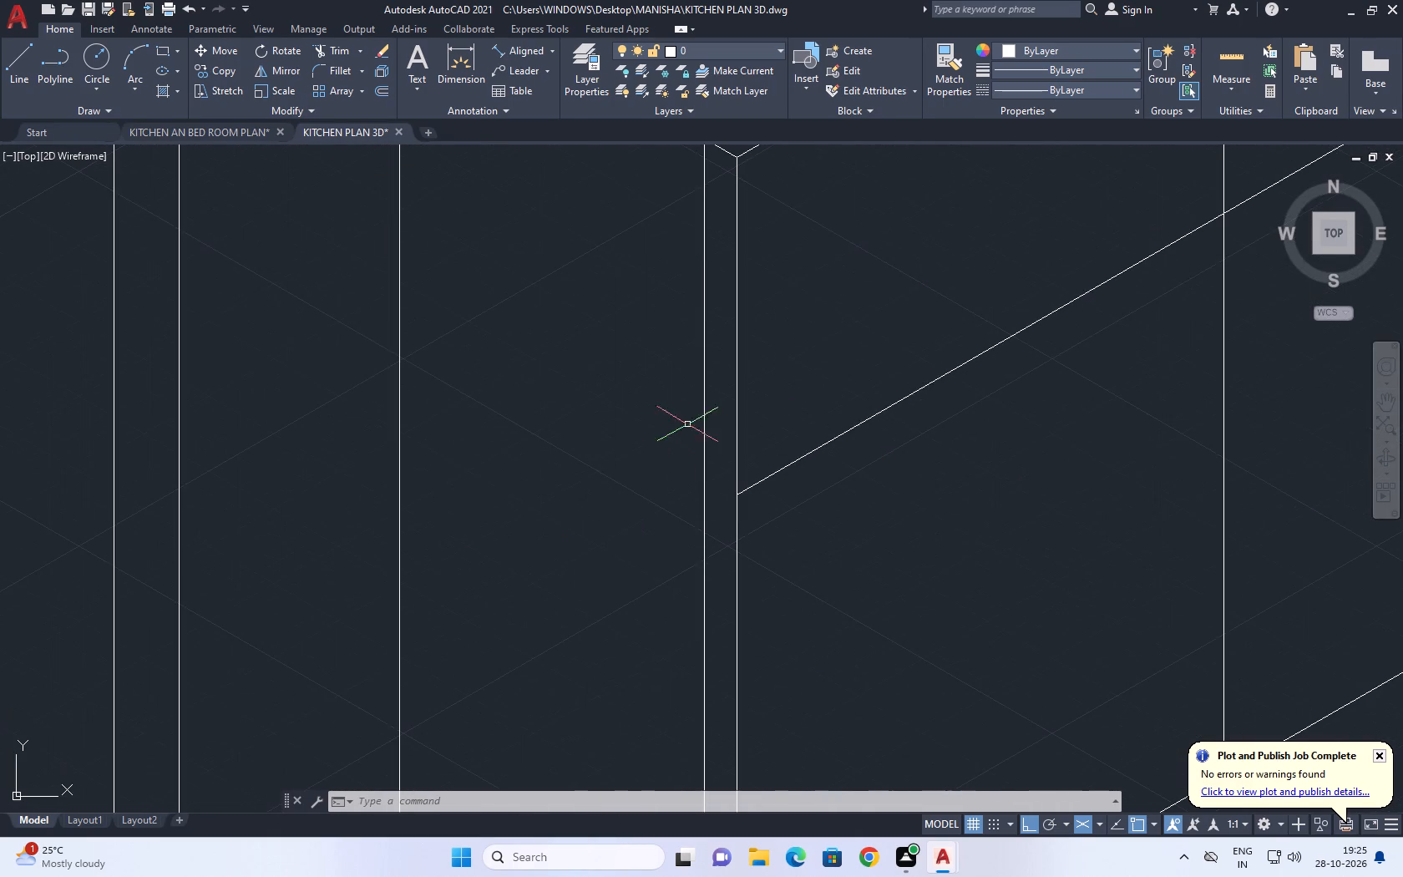
pyautogui.press('l')
pyautogui.press('space')
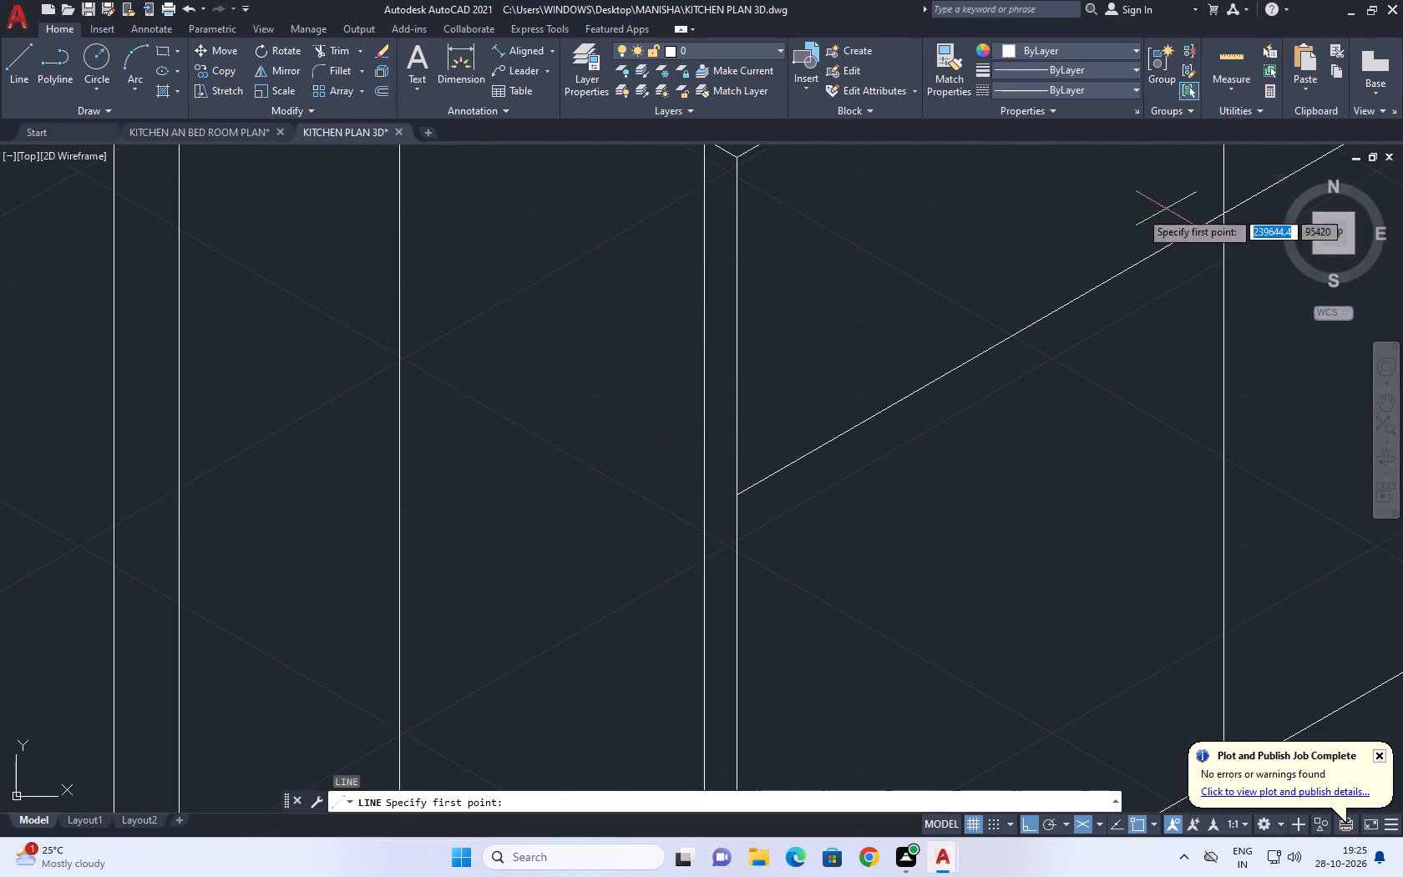
pyautogui.scroll(1, 723, 499)
pyautogui.click(741, 491)
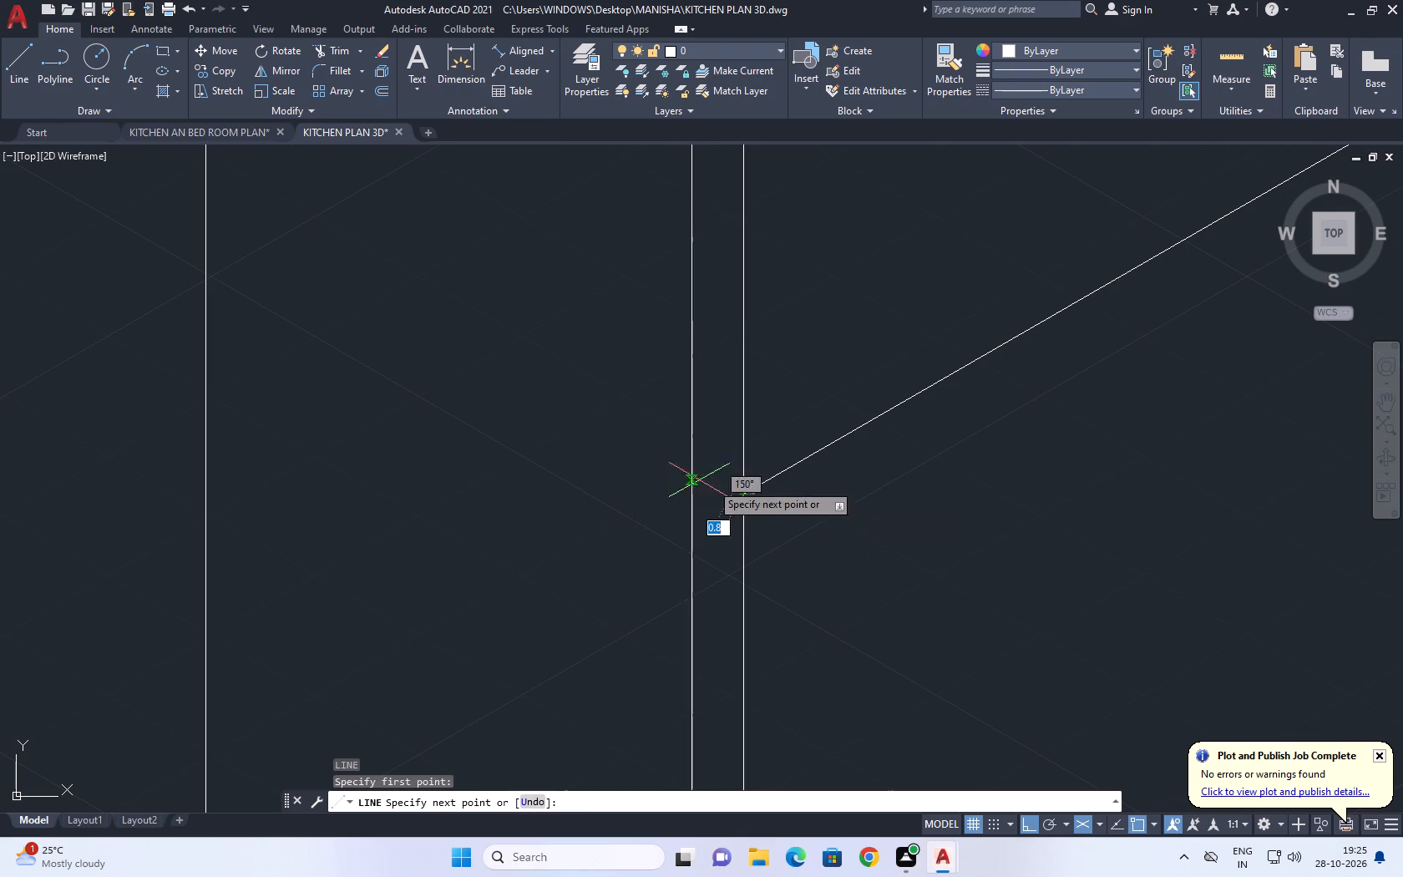
pyautogui.click(633, 434)
pyautogui.press('space')
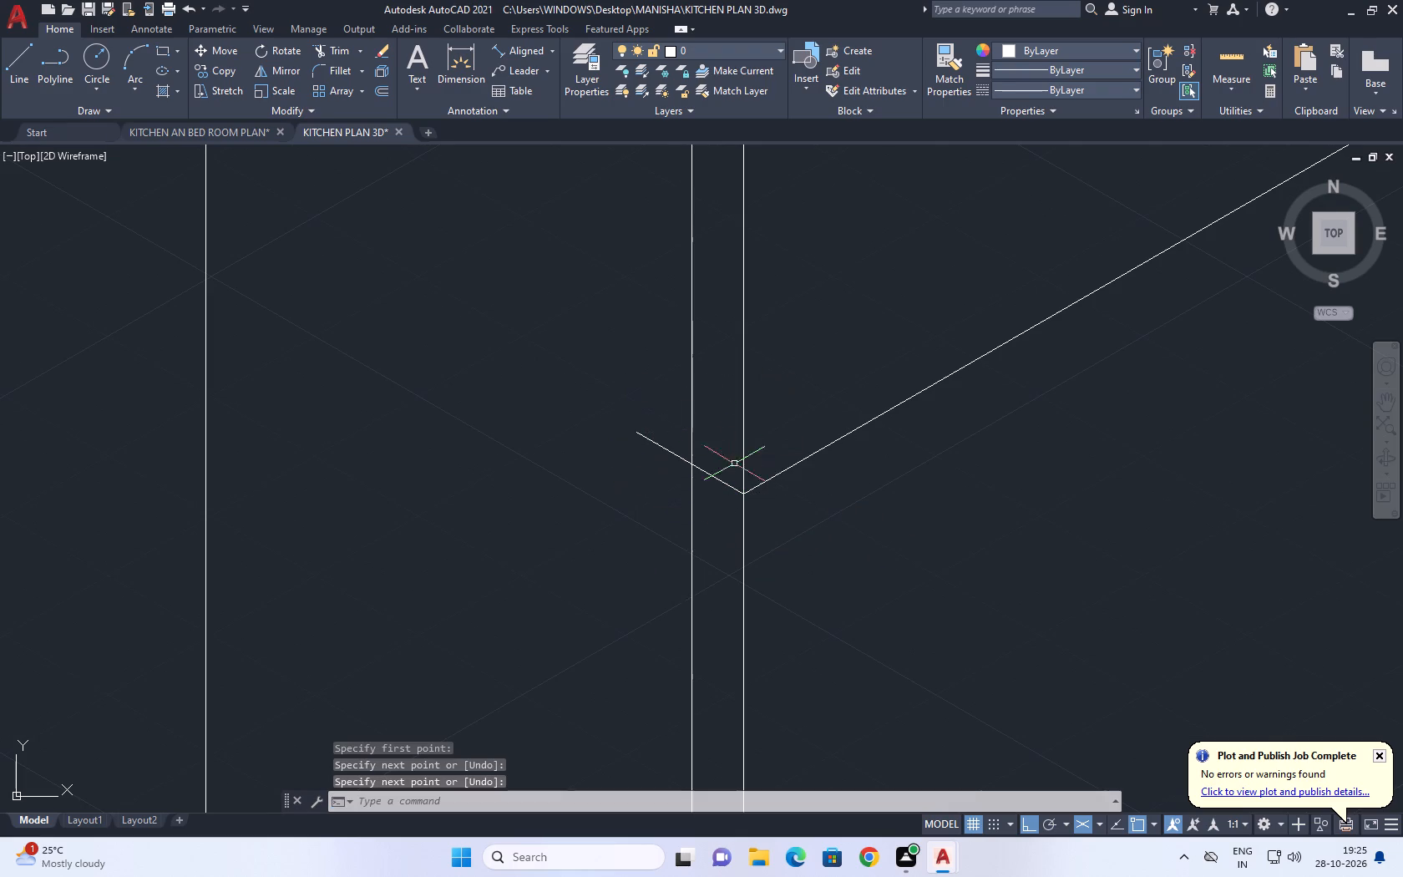
# Trim the short side-face line where it extends beyond the copied vertical.
pyautogui.press('t')
pyautogui.press('r')
pyautogui.press('space')
pyautogui.click(662, 448)
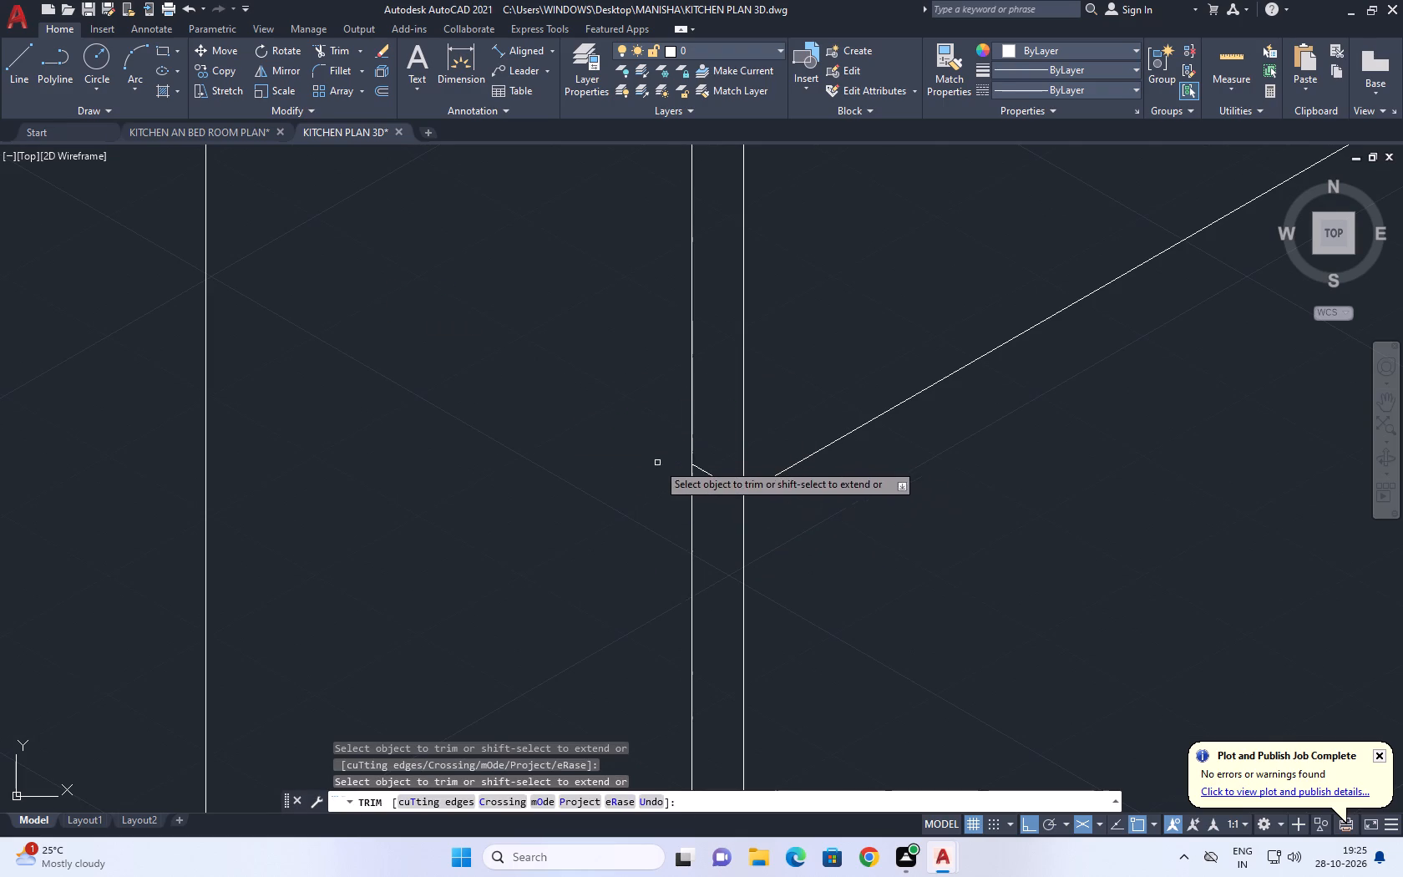
pyautogui.rightClick(635, 405)
pyautogui.click(681, 441)
# Draw a vertical handle outline 1 unit wide and 10 units high just above the dividing line, near the tall unit's front corner.
pyautogui.scroll(-3, 725, 433)
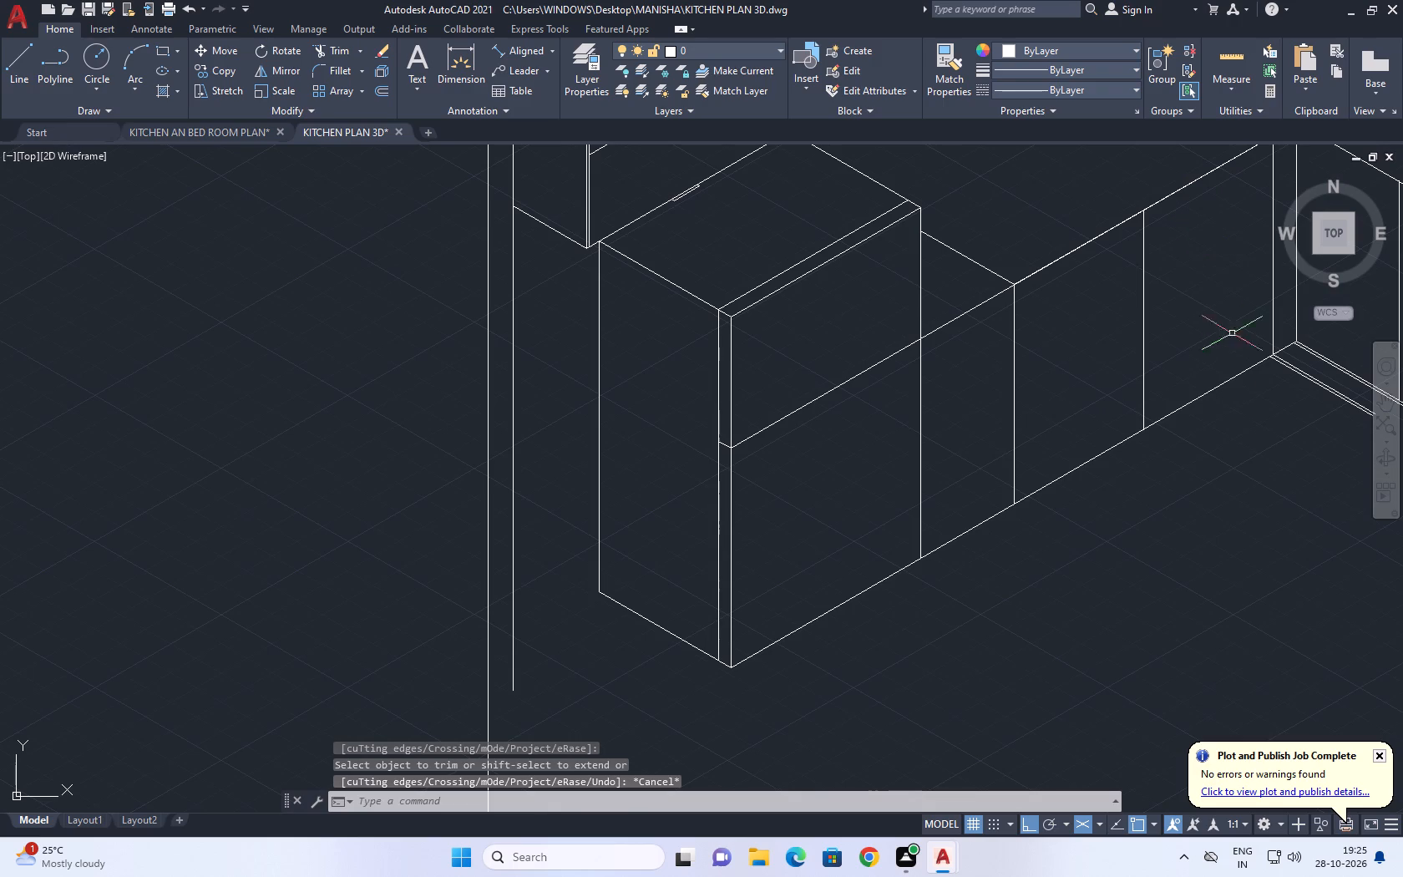
pyautogui.moveTo(806, 382); pyautogui.dragTo(798, 437, button='middle')
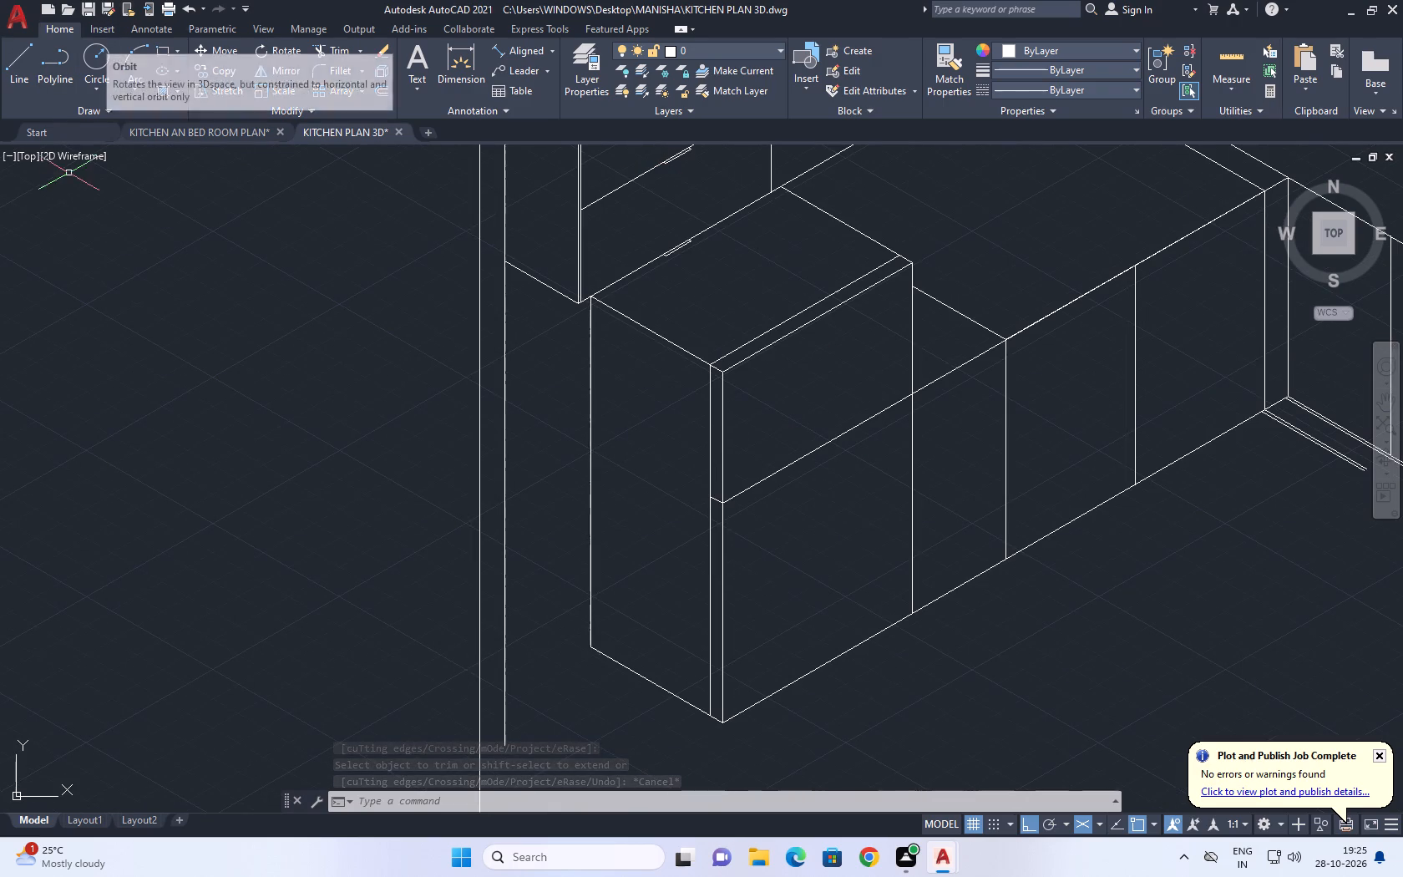
pyautogui.click(24, 58)
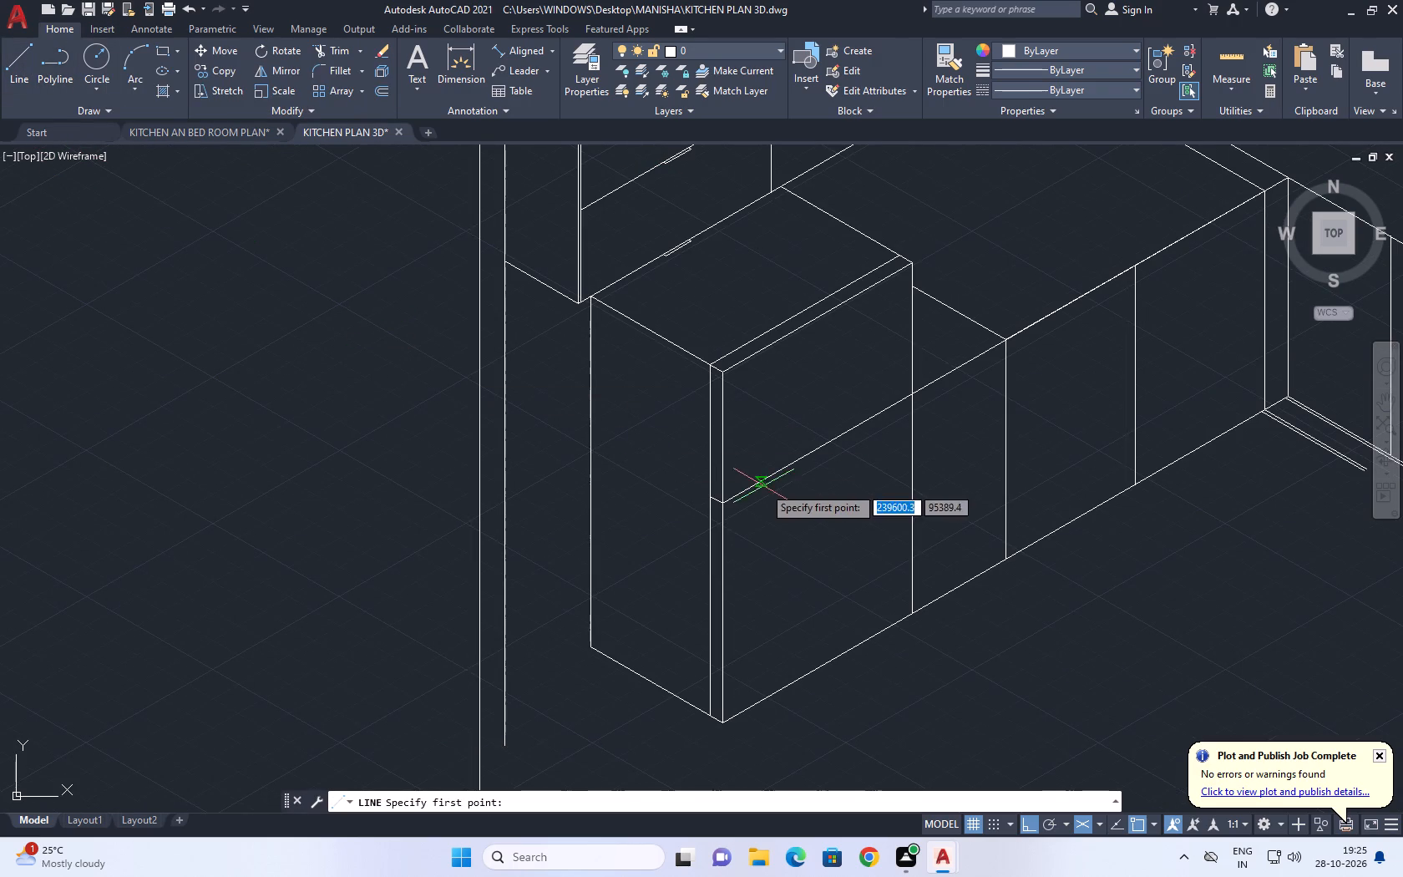
pyautogui.scroll(3, 763, 486)
pyautogui.moveTo(686, 505); pyautogui.dragTo(694, 485)
pyautogui.moveTo(679, 342); pyautogui.dragTo(683, 373, button='middle')
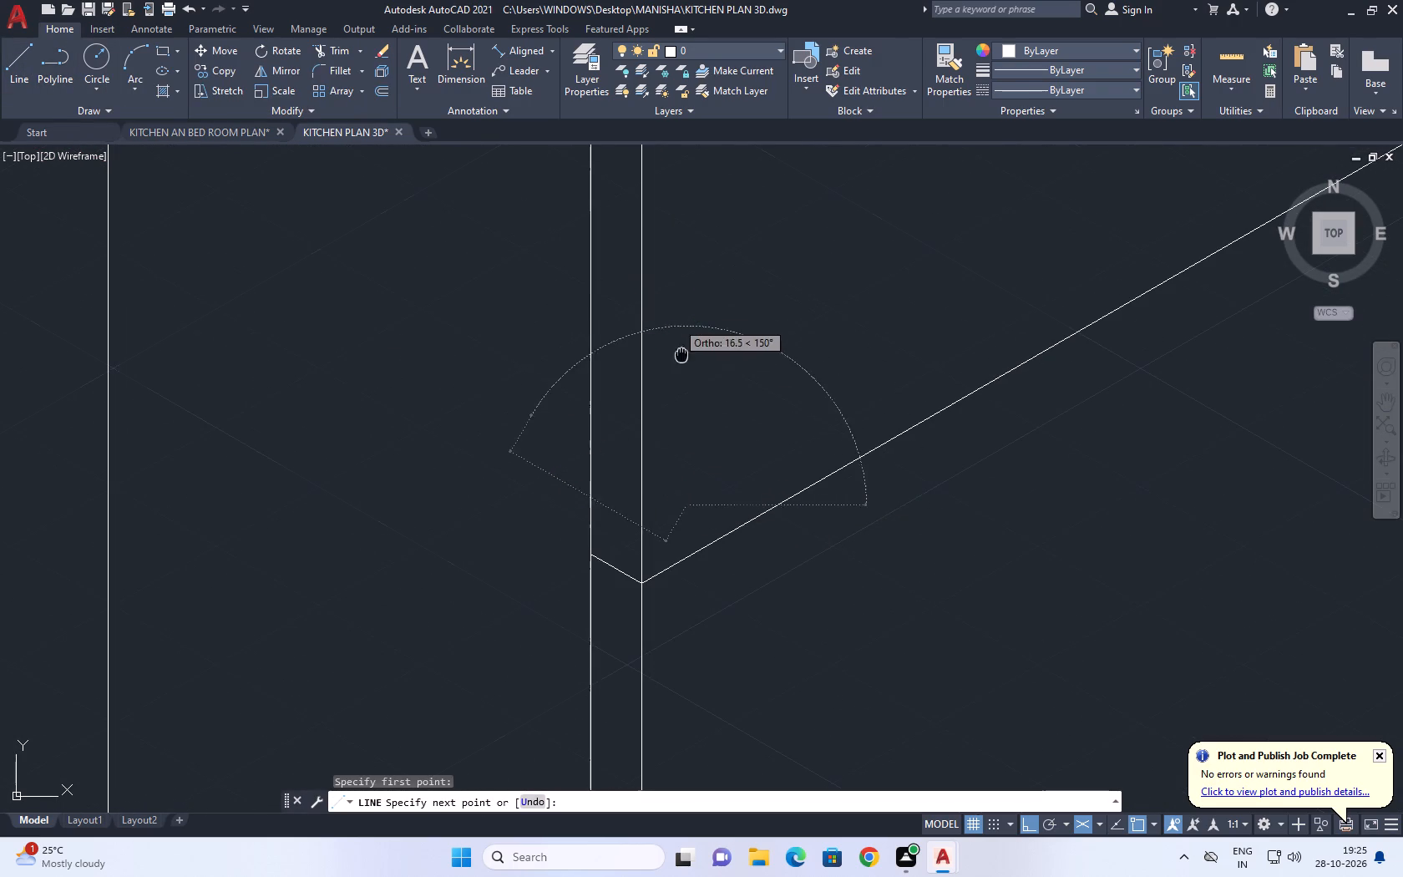
pyautogui.moveTo(683, 373); pyautogui.dragTo(696, 403, button='middle')
pyautogui.press('1')
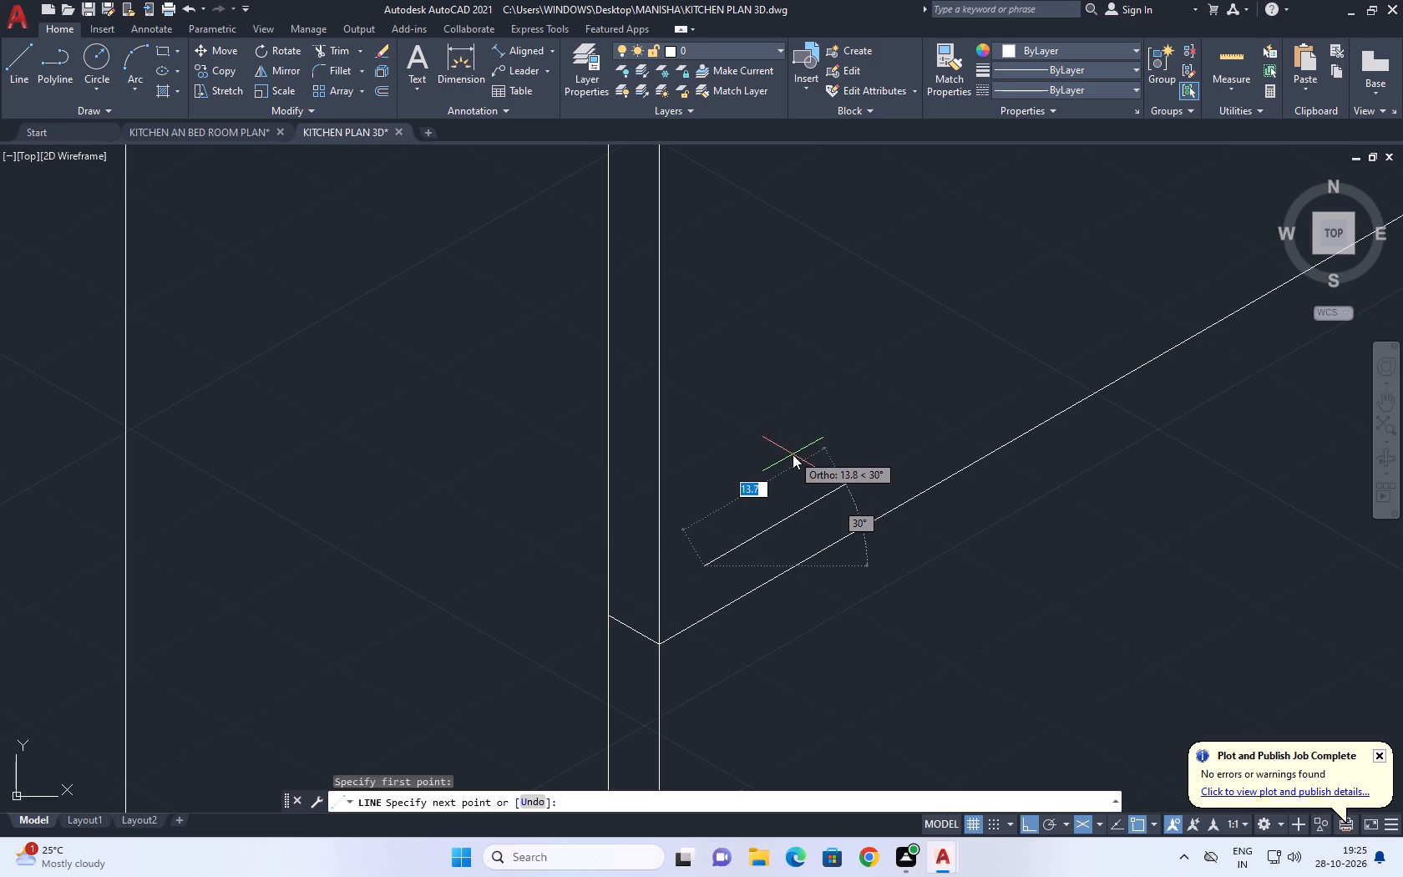
pyautogui.press('Return')
pyautogui.moveTo(756, 378); pyautogui.dragTo(757, 423, button='middle')
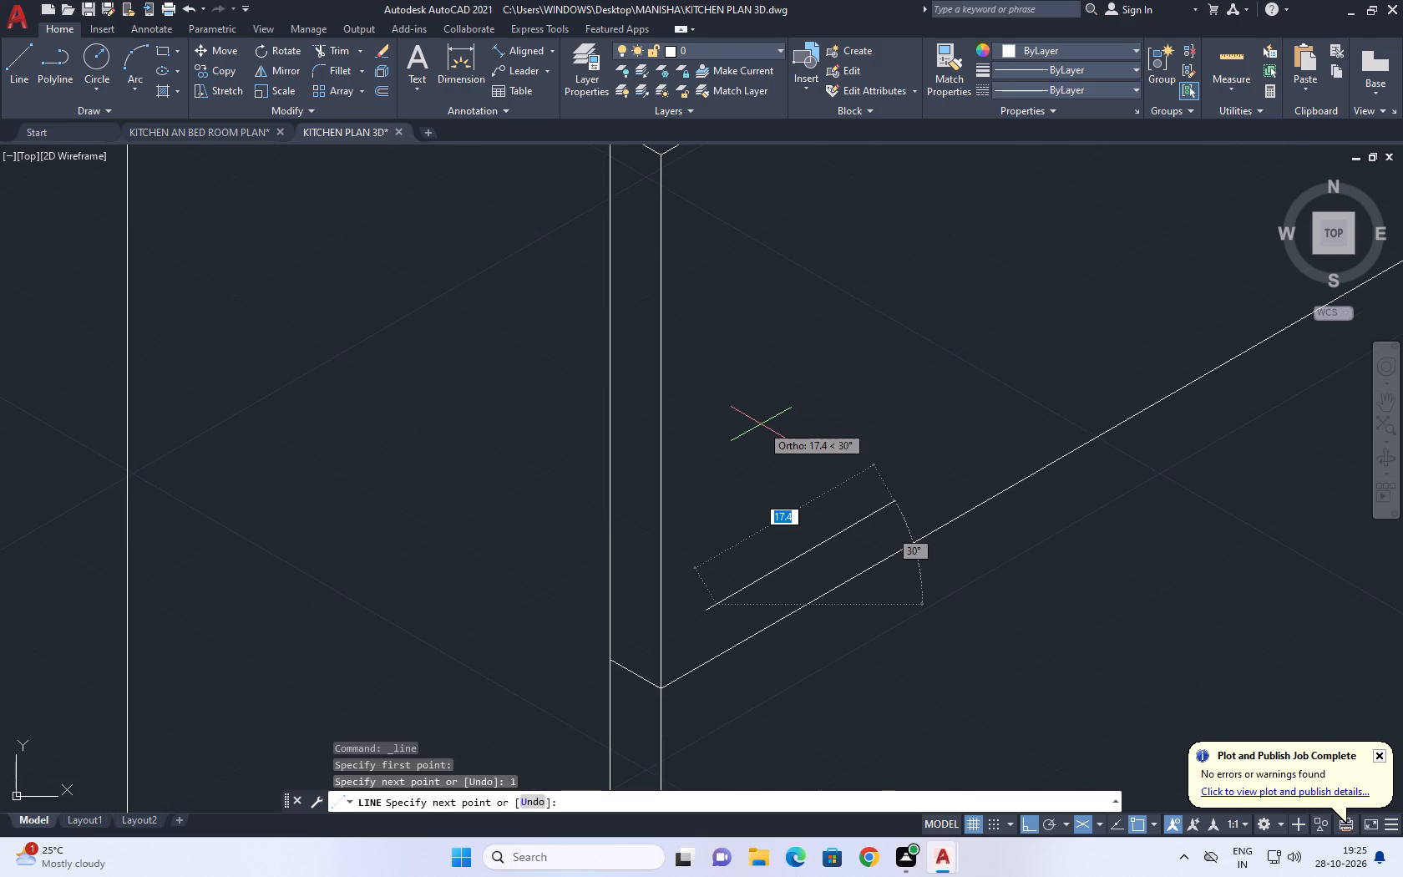
pyautogui.press('F5')
pyautogui.press('1')
pyautogui.press('0')
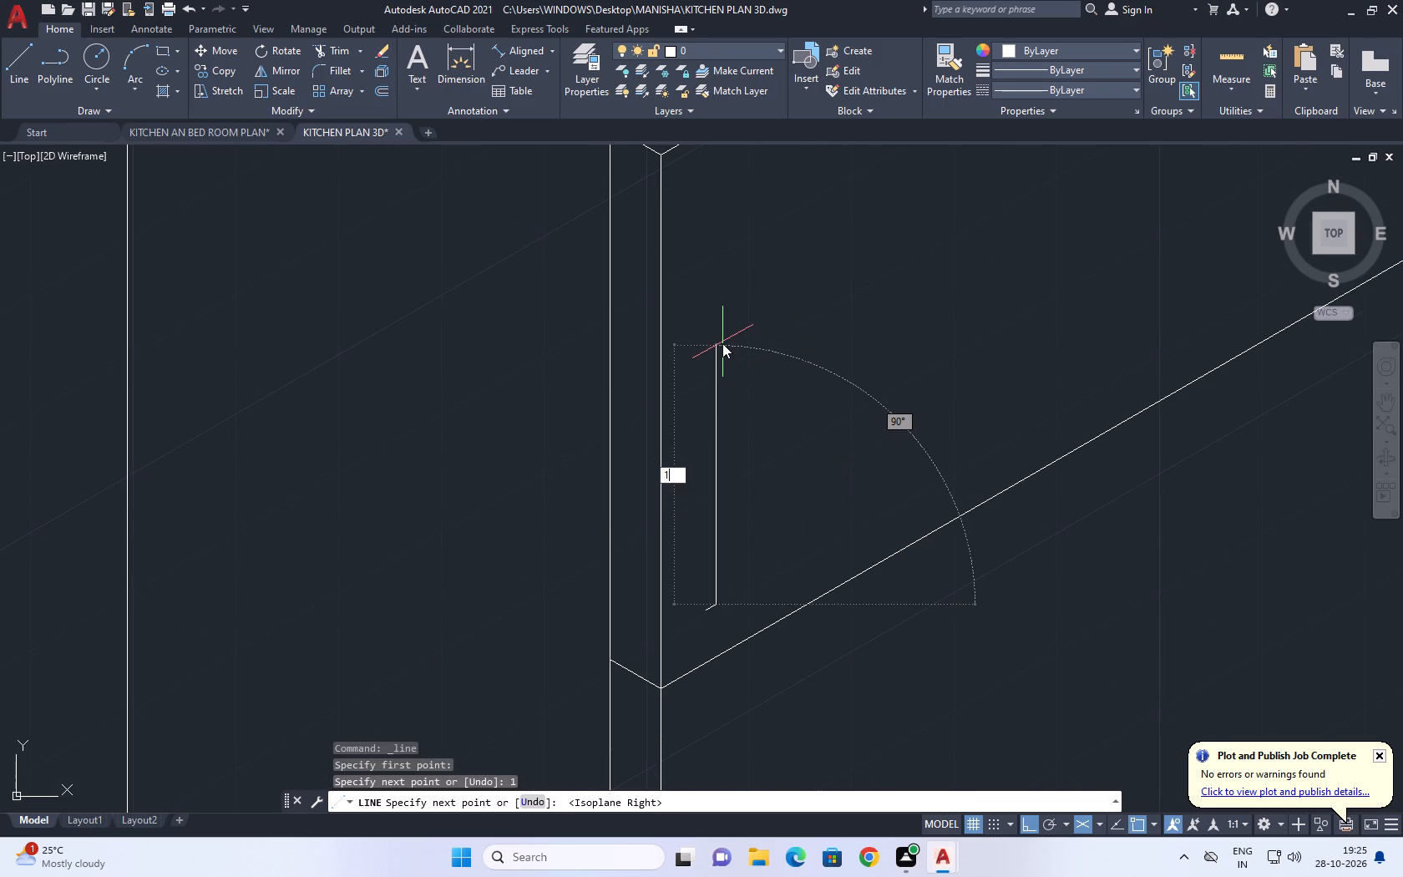
pyautogui.press('Return')
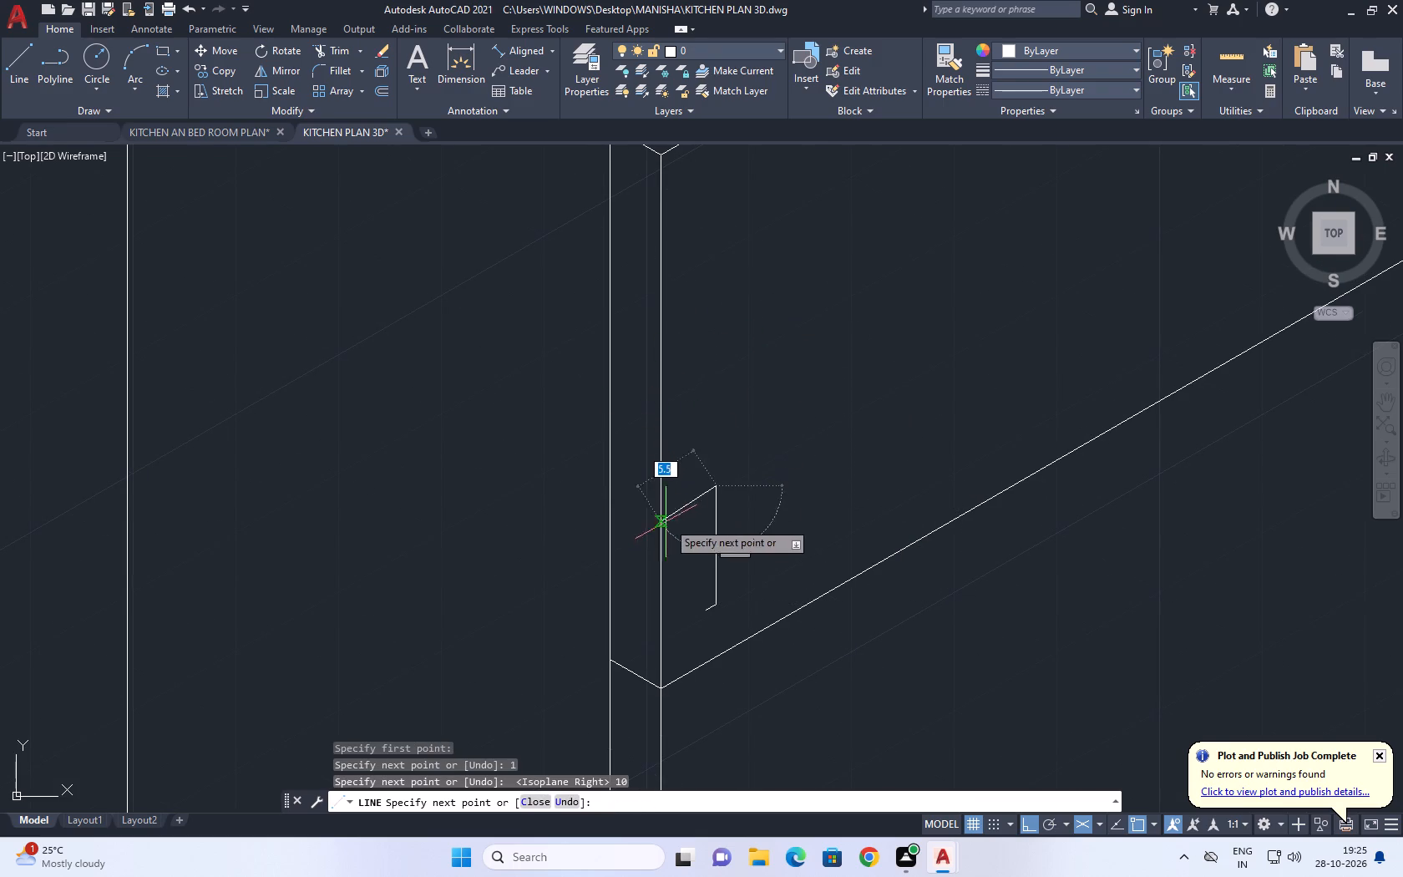
pyautogui.scroll(1, 683, 515)
pyautogui.scroll(-5, 726, 504)
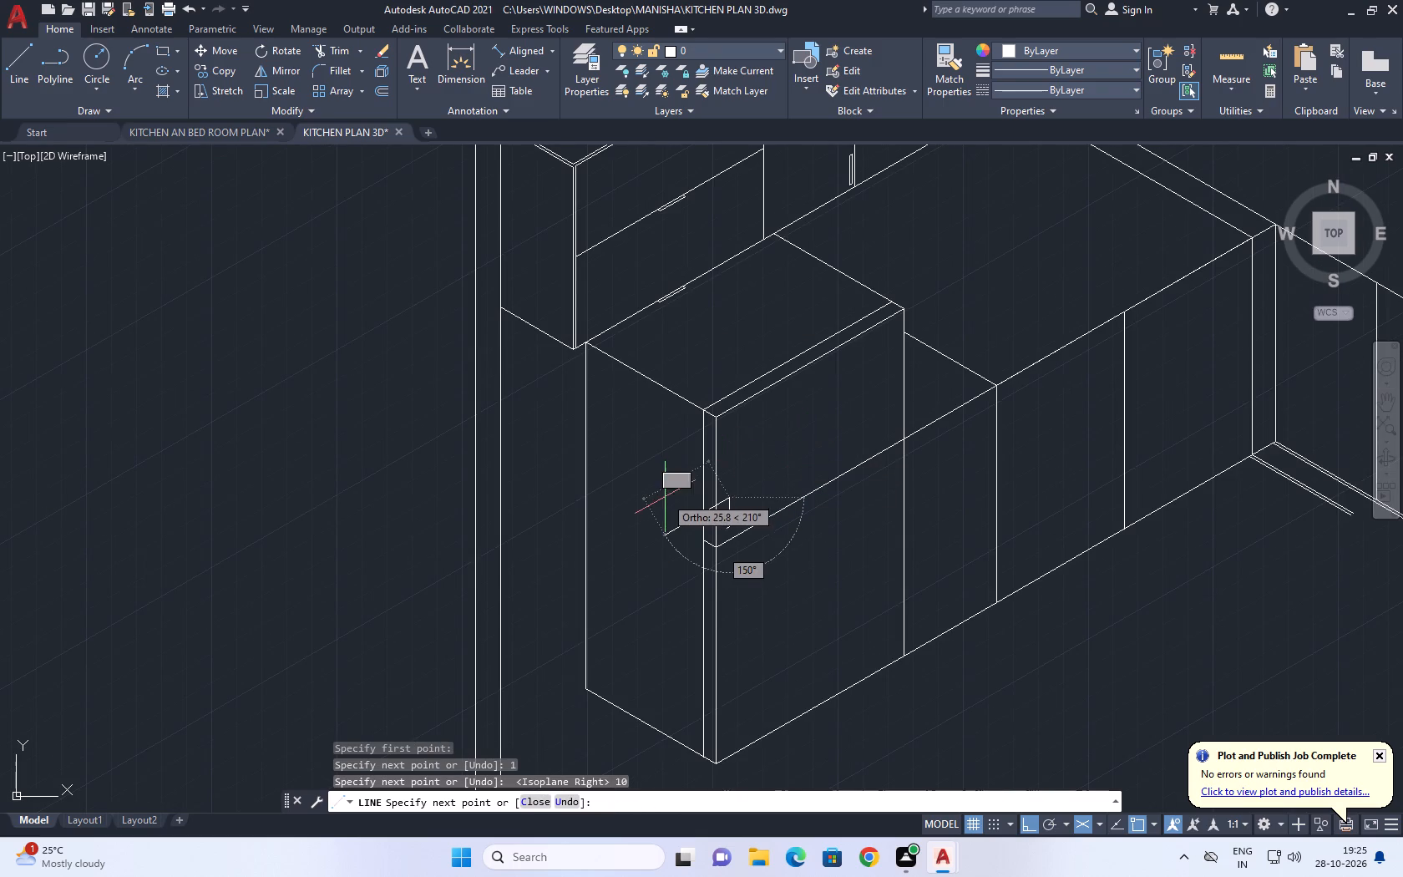
pyautogui.press('1')
pyautogui.press('0')
pyautogui.press('BackSpace')
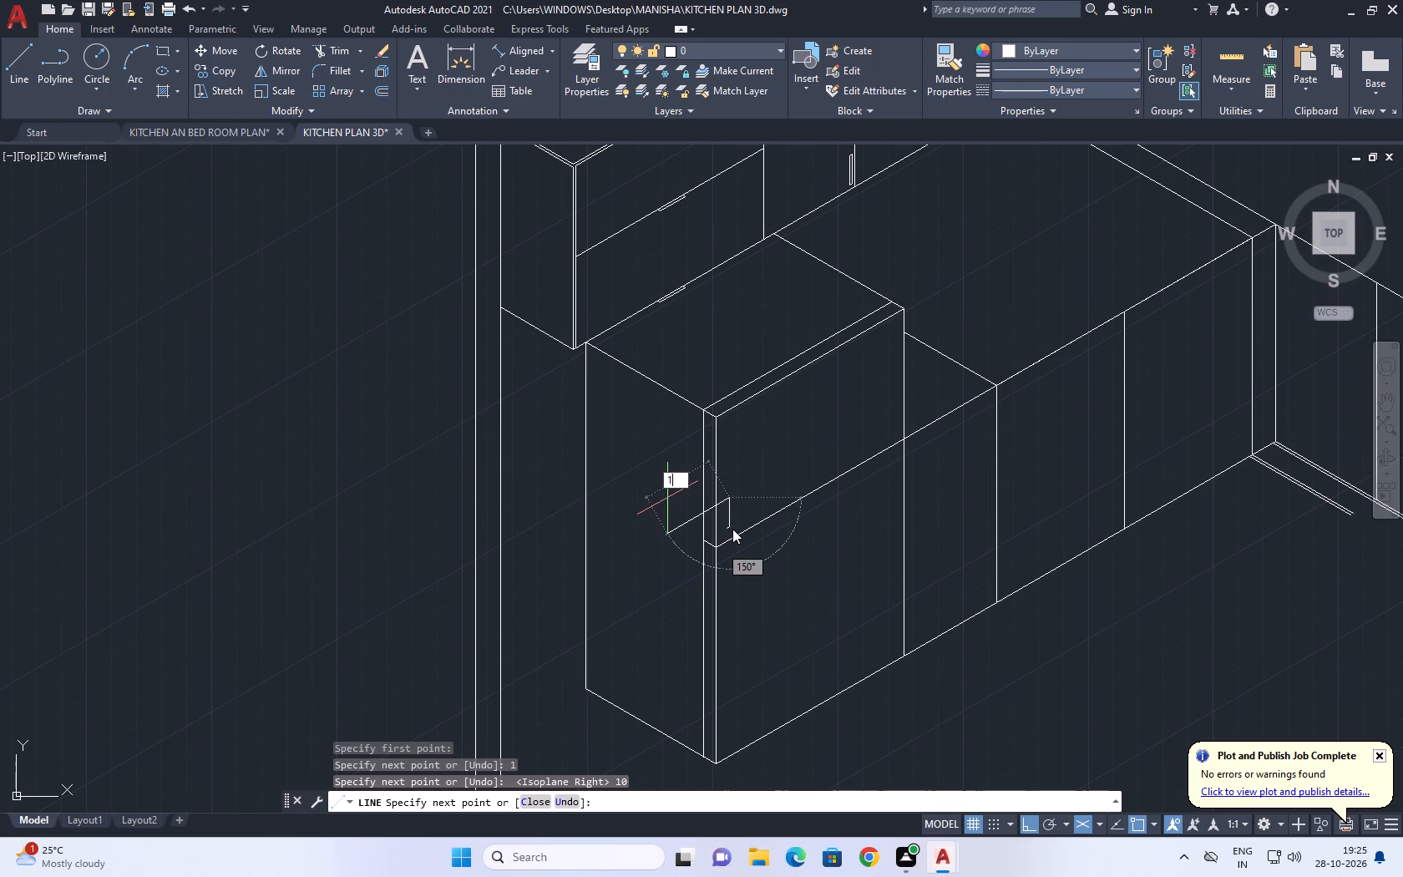
pyautogui.press('Return')
pyautogui.scroll(3, 667, 552)
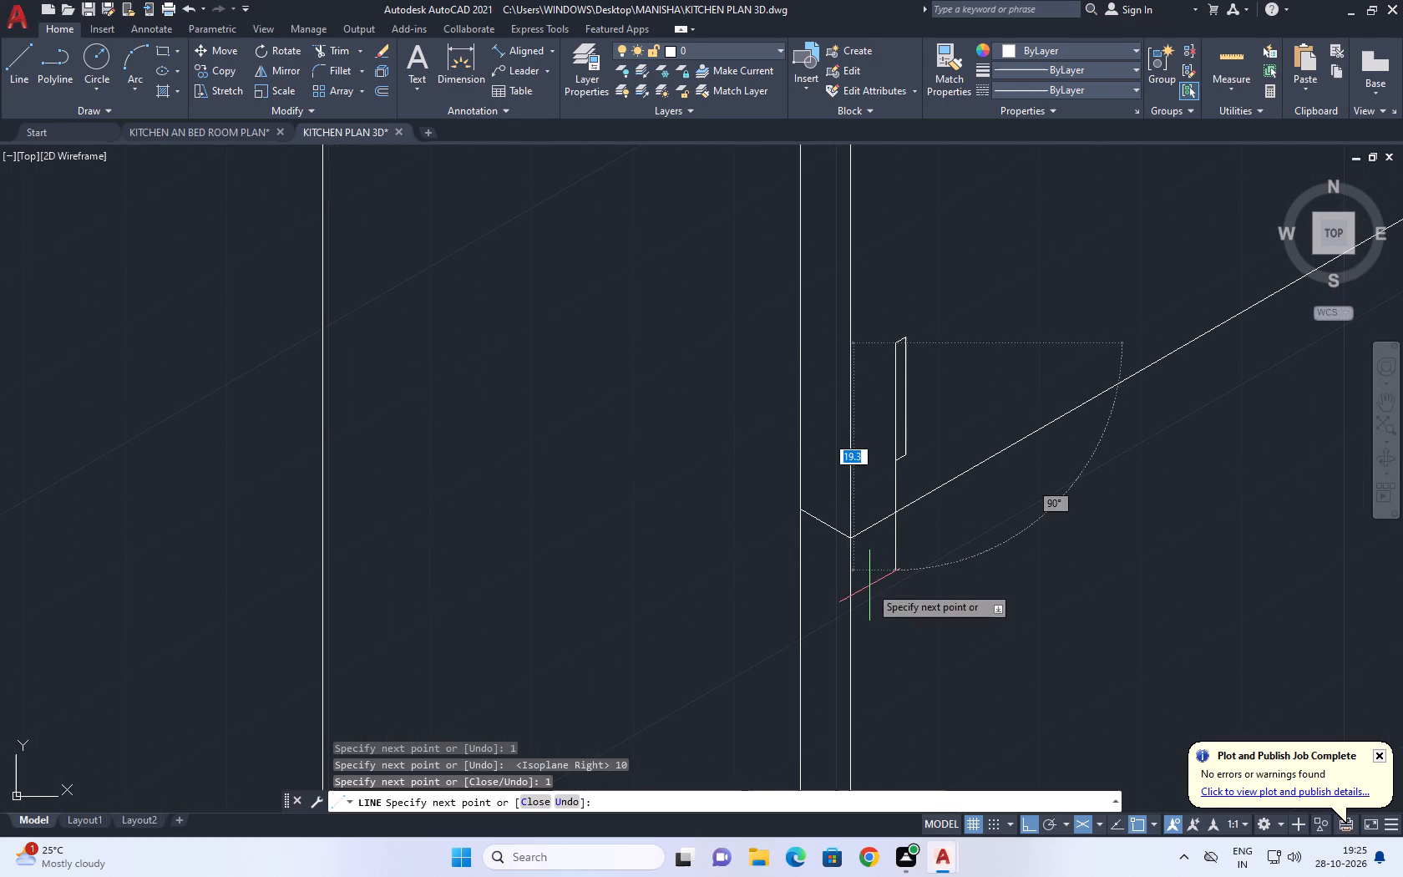
pyautogui.write('10')
pyautogui.press('Return')
pyautogui.press('Escape')
# Delete the small vertical handle outline just above the dividing line near the tall unit's front corner.
pyautogui.scroll(-3, 883, 426)
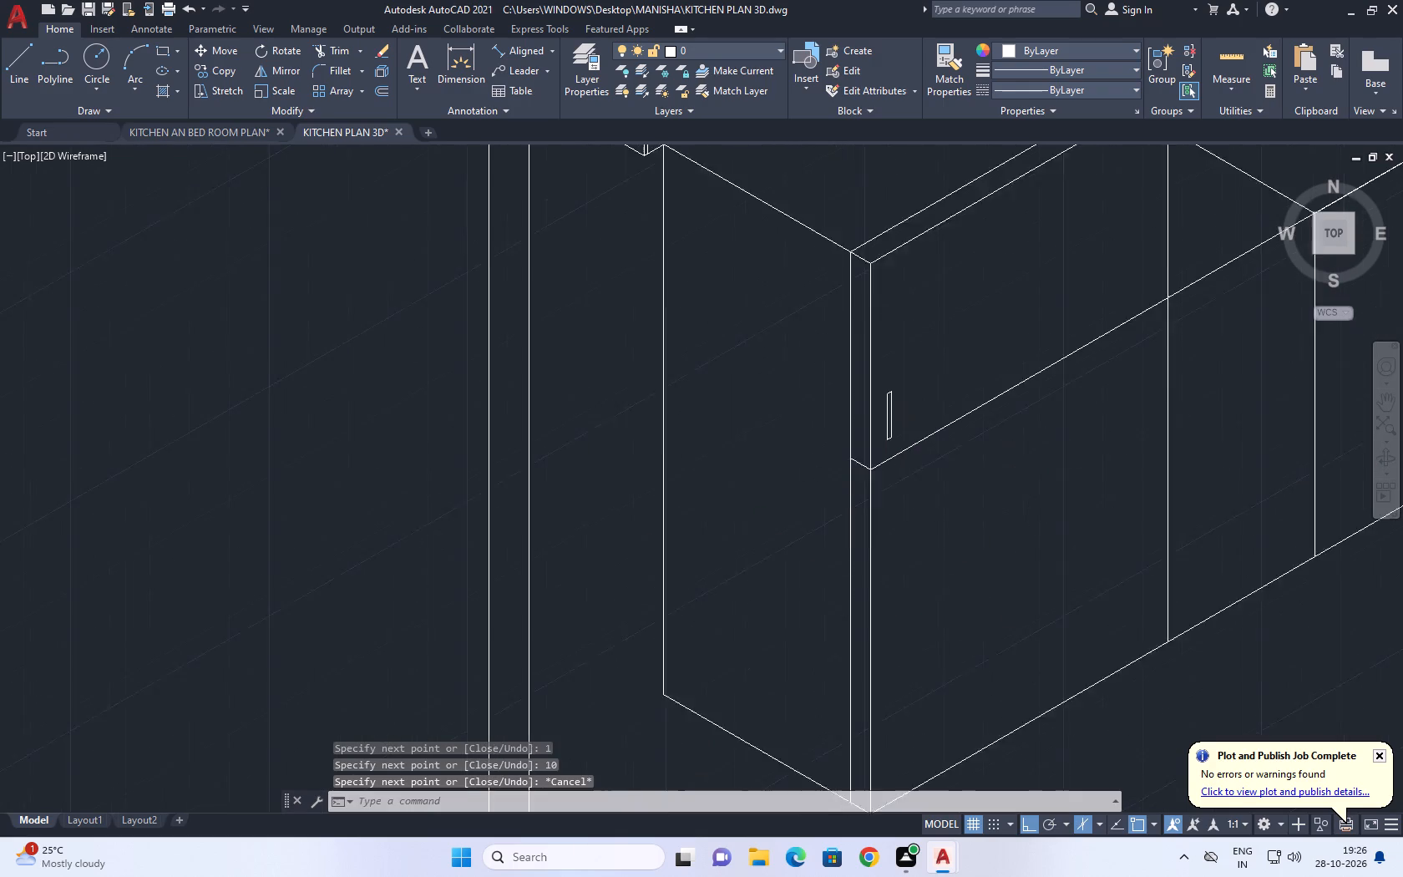
pyautogui.moveTo(961, 468); pyautogui.dragTo(834, 286, button='middle')
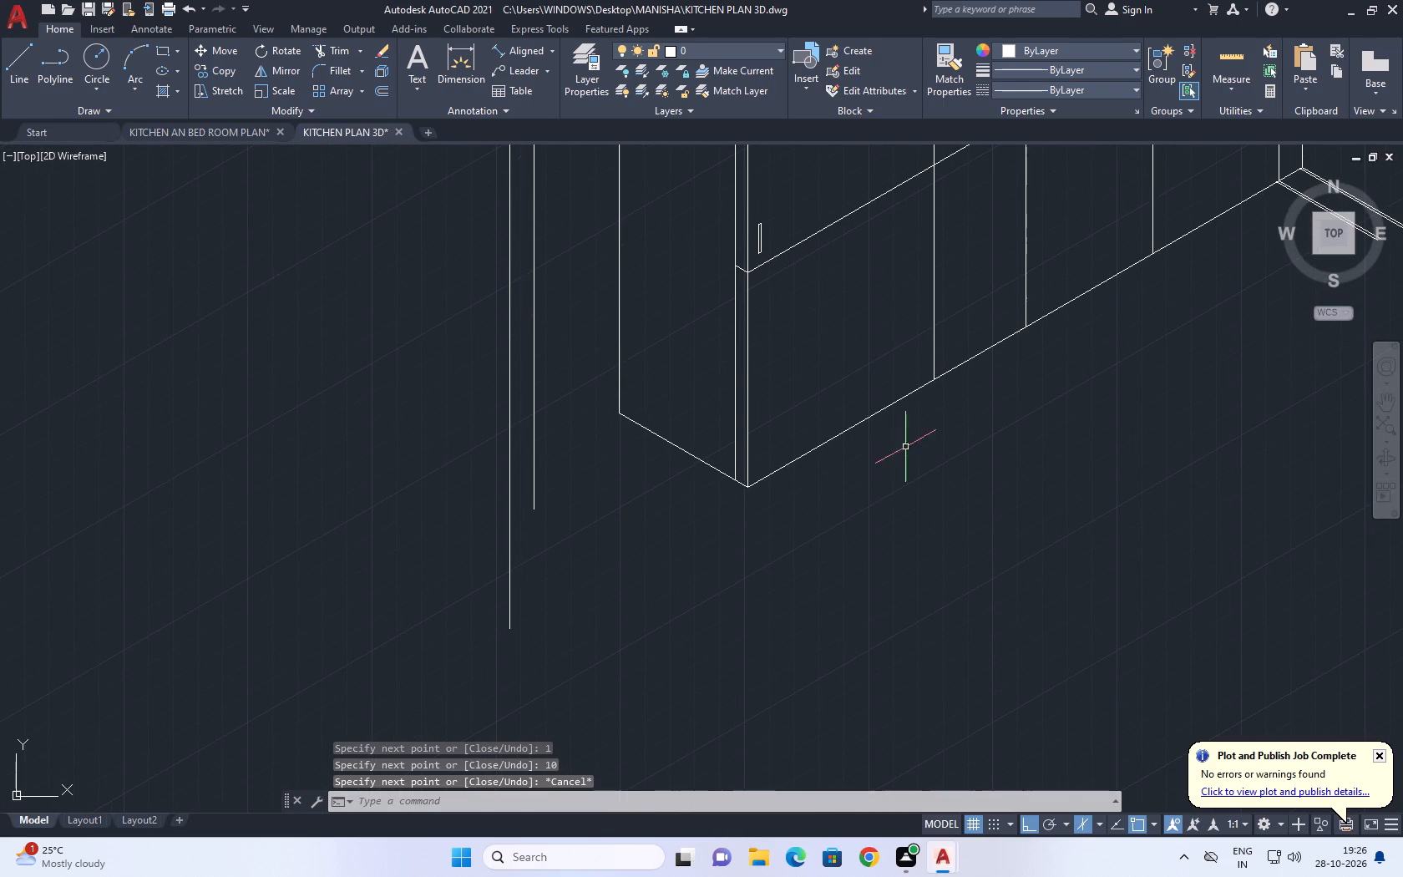
pyautogui.moveTo(767, 247); pyautogui.dragTo(776, 452, button='middle')
pyautogui.scroll(3, 765, 460)
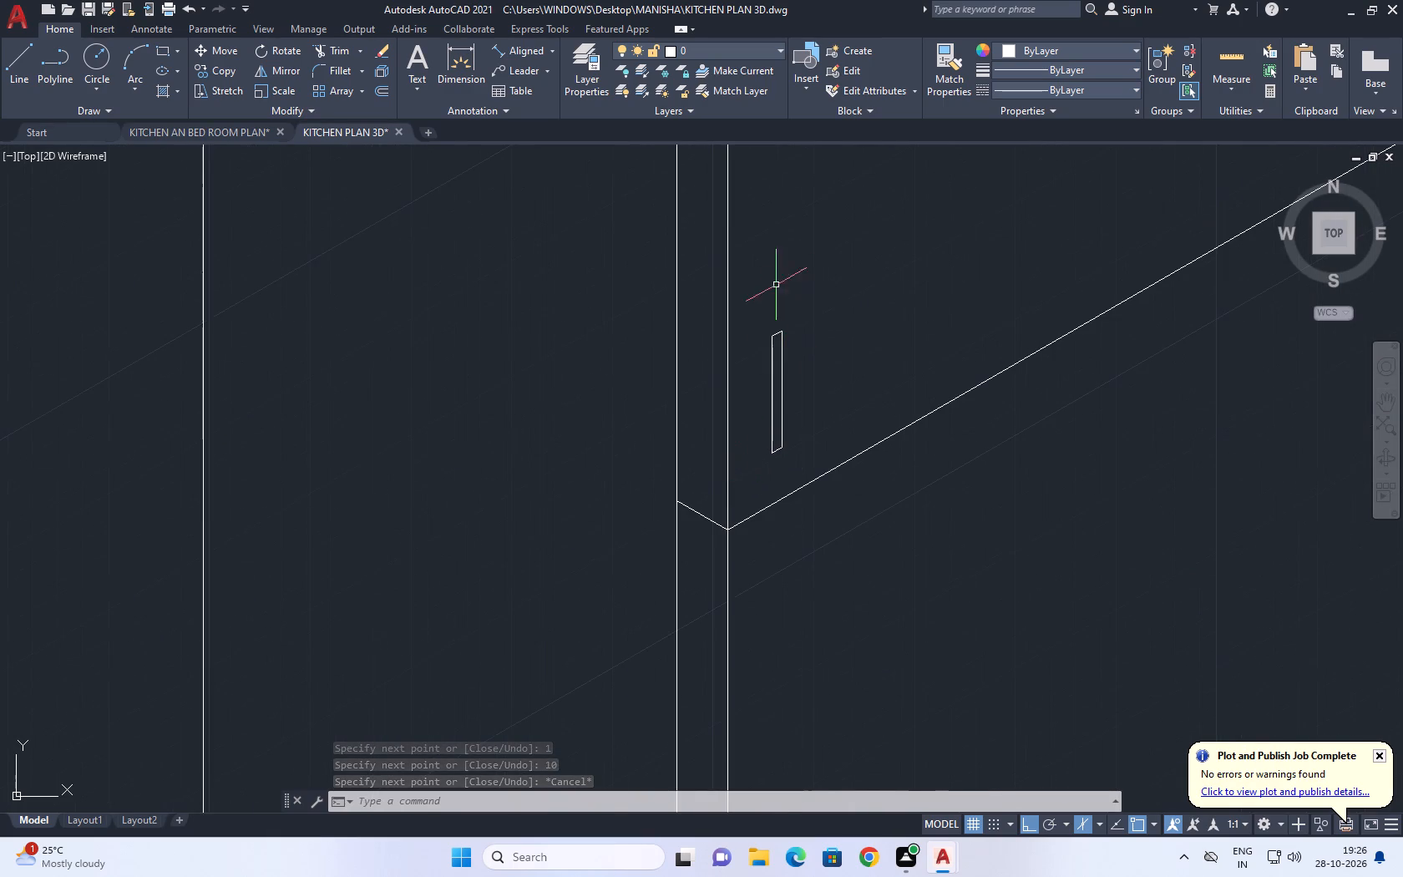
pyautogui.scroll(2, 776, 301)
pyautogui.moveTo(876, 707); pyautogui.dragTo(844, 695)
pyautogui.click(698, 317)
pyautogui.press('End')
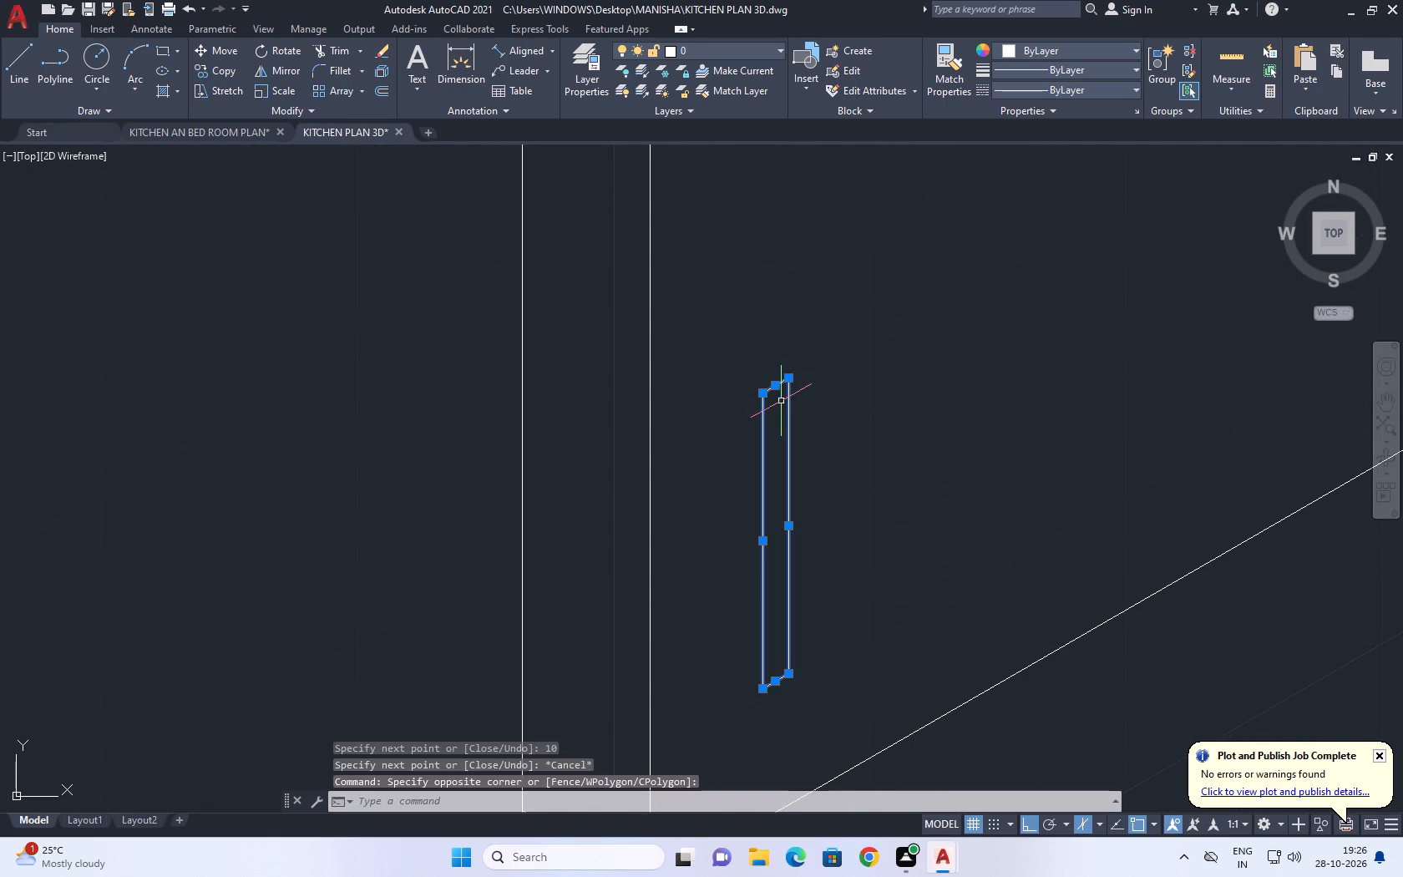
pyautogui.press('Delete')
# Draw a vertical handle outline 2 units wide and 20 units high above the dividing line, near the tall unit's front corner.
pyautogui.scroll(-5, 798, 432)
pyautogui.moveTo(793, 392); pyautogui.dragTo(762, 527, button='middle')
pyautogui.press('l')
pyautogui.press('space')
pyautogui.scroll(2, 778, 593)
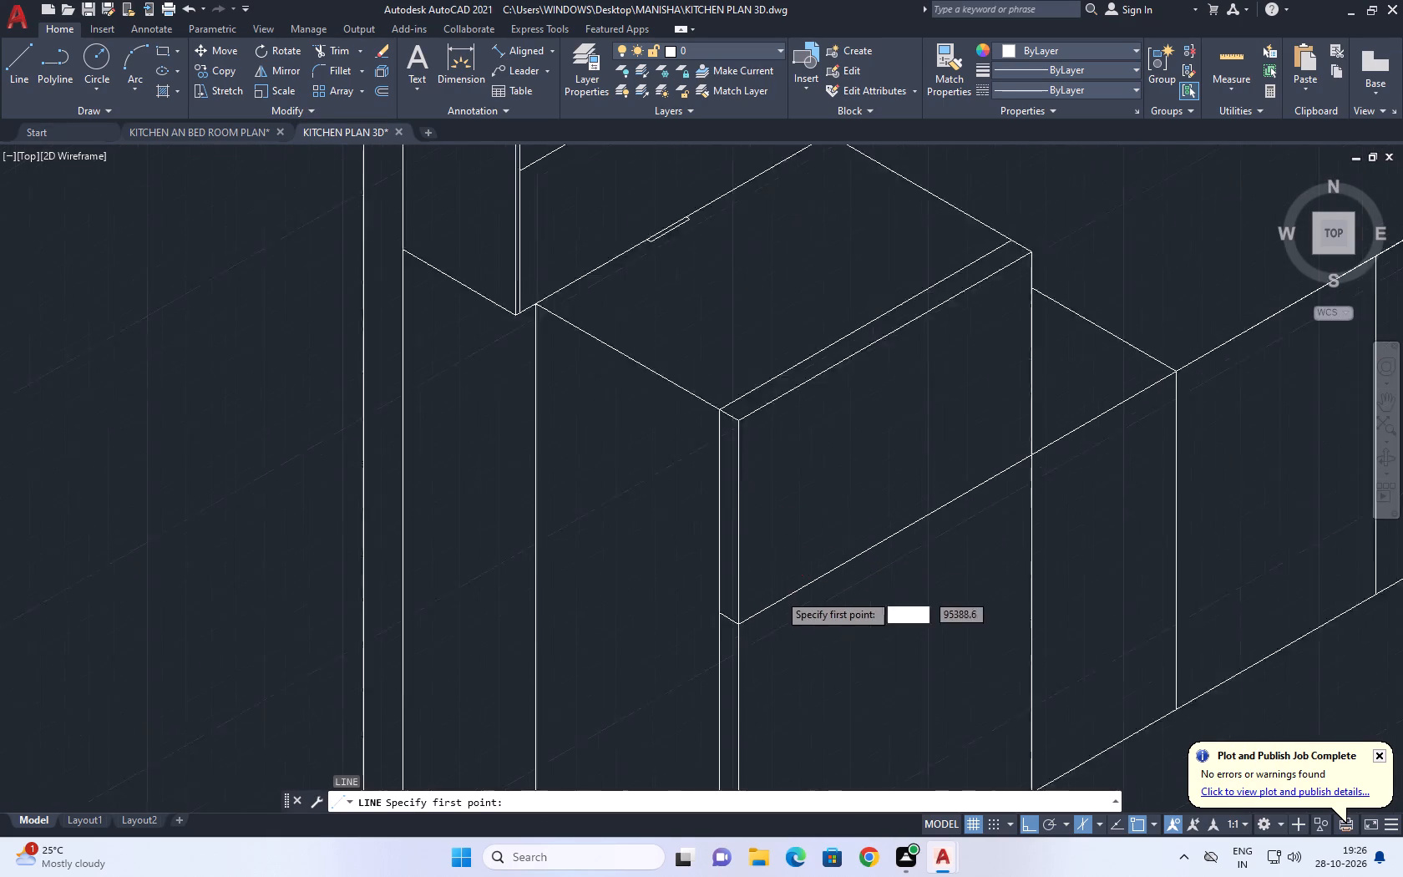
pyautogui.click(737, 592)
pyautogui.press('2')
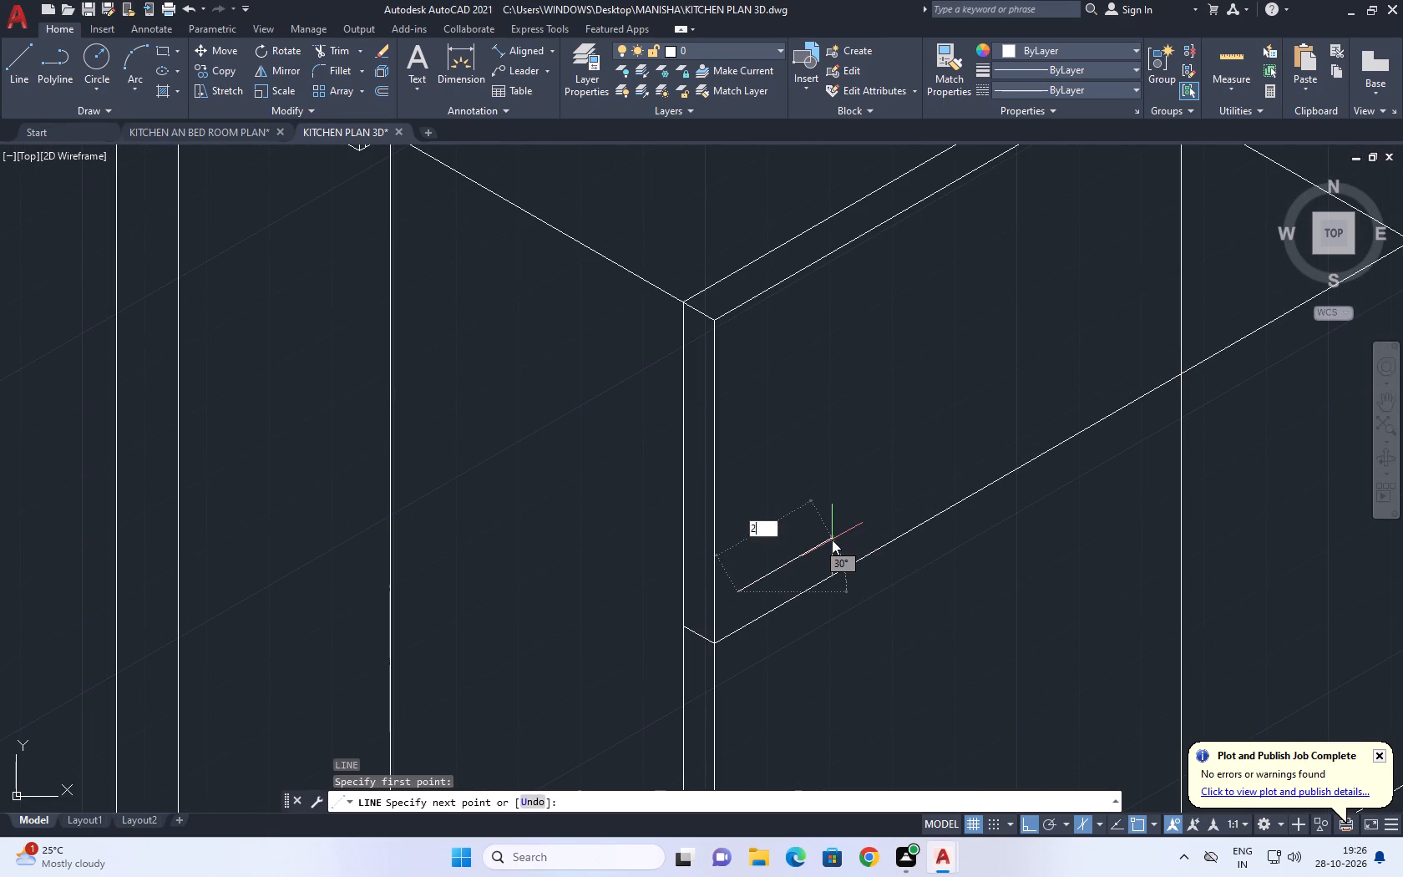
pyautogui.press('Return')
pyautogui.write('20')
pyautogui.press('Return')
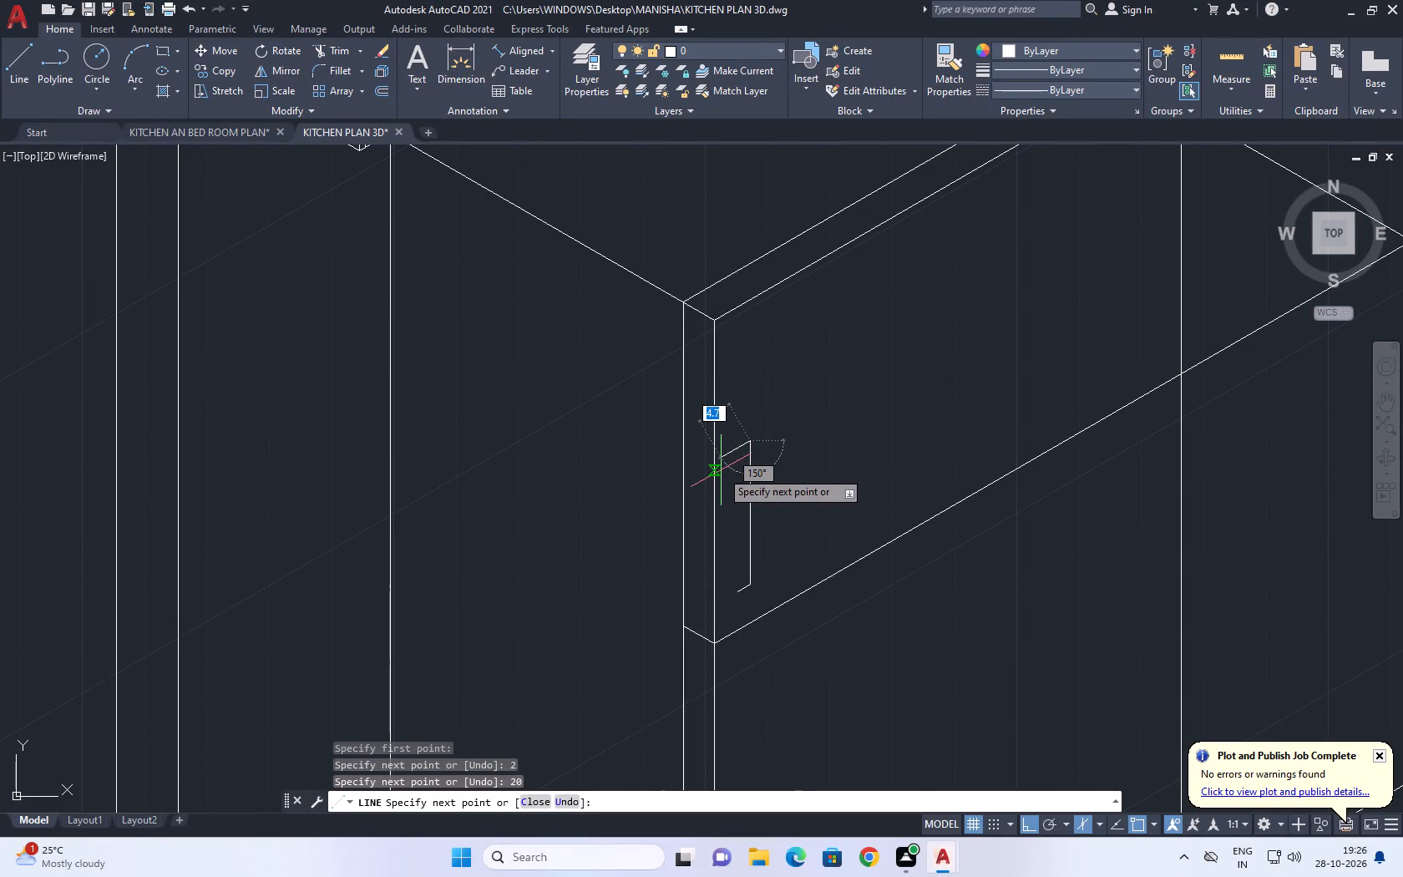
pyautogui.press('2')
pyautogui.press('Return')
pyautogui.scroll(1, 735, 599)
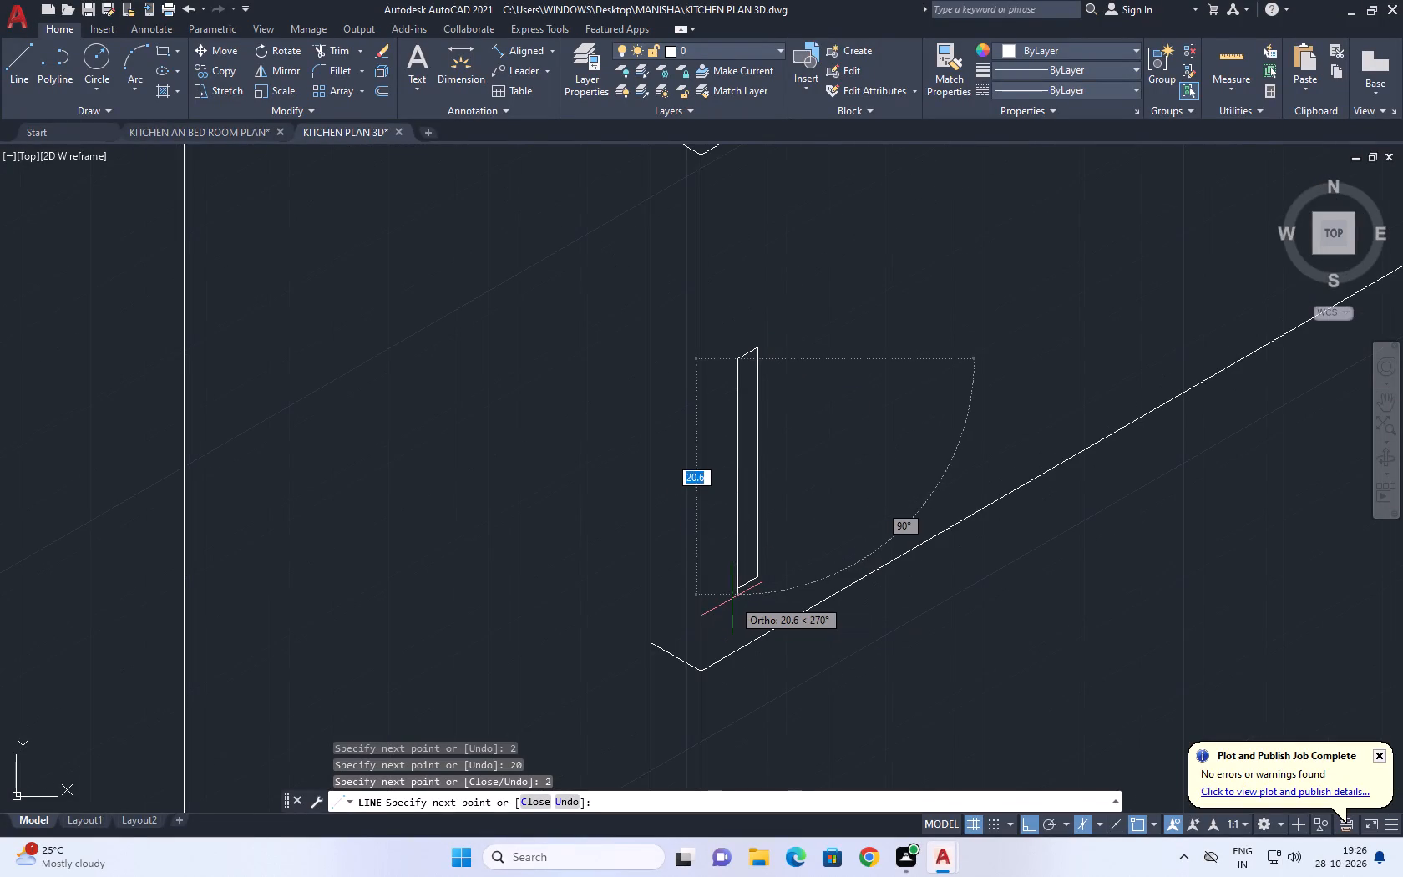
pyautogui.write('20')
pyautogui.press('Return')
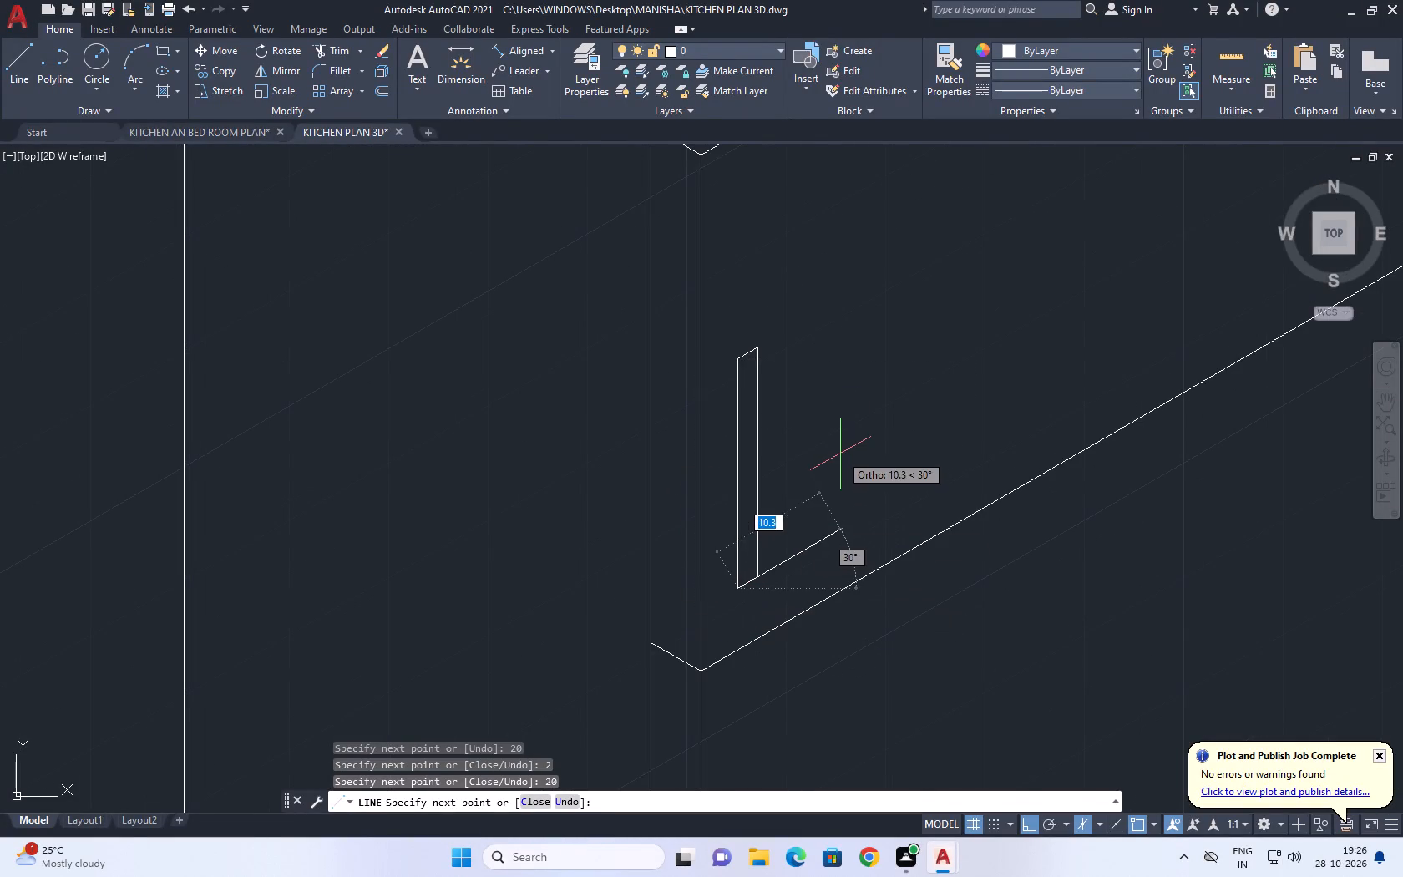
pyautogui.press('Escape')
# Draw a vertical guide line from the upper handle's bottom outer corner down across the tall unit's lower front panel.
pyautogui.scroll(1, 830, 440)
pyautogui.scroll(-3, 818, 415)
pyautogui.moveTo(828, 606); pyautogui.dragTo(742, 346, button='middle')
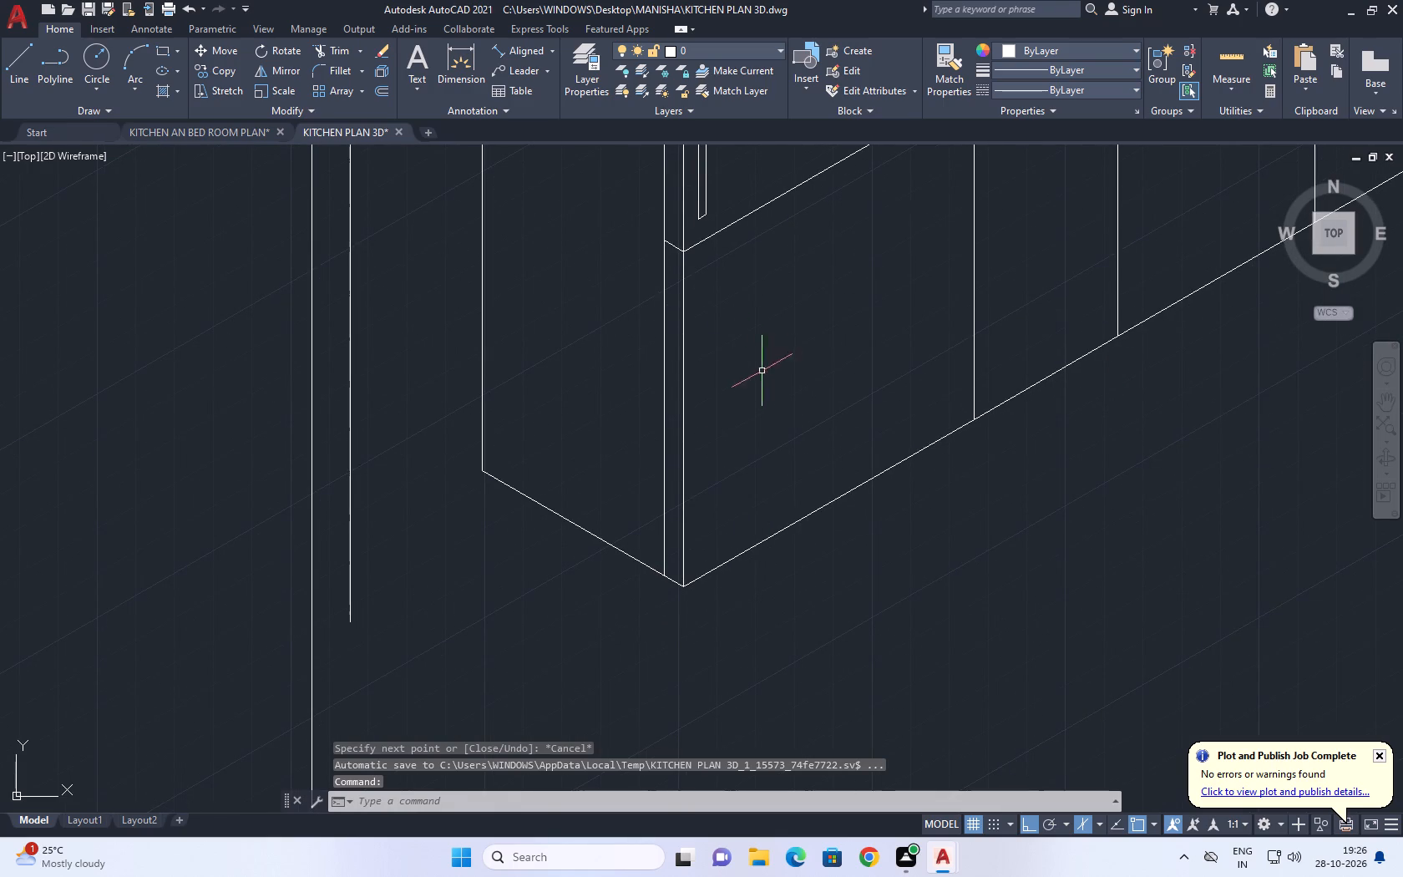
pyautogui.press('l')
pyautogui.press('space')
pyautogui.click(708, 215)
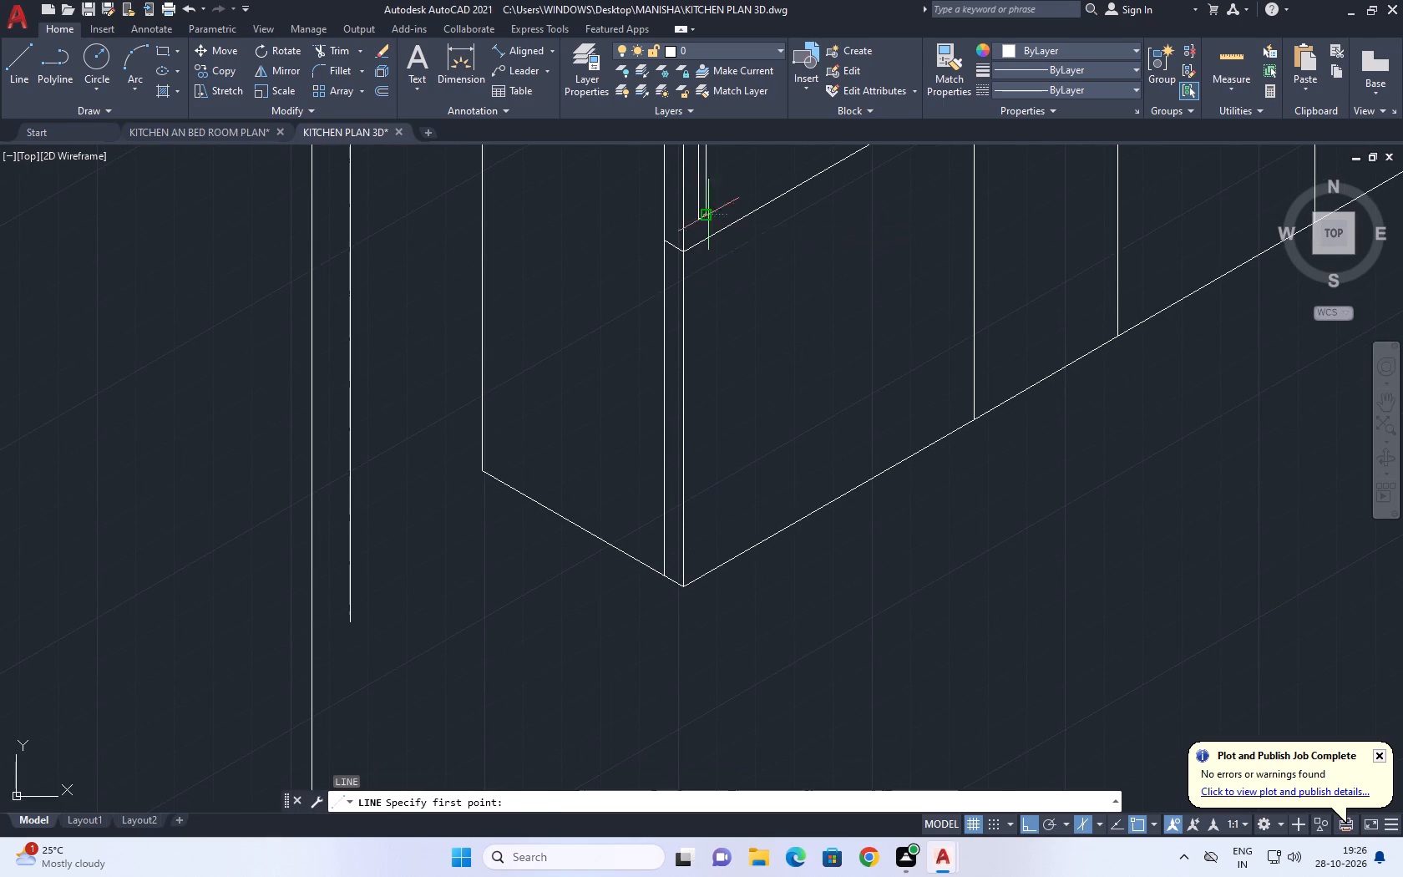
pyautogui.click(738, 482)
pyautogui.press('space')
# Draw a 2-unit bottom edge from the guide line's lower end towards the front corner, with a 40-unit vertical side going up.
pyautogui.press('l')
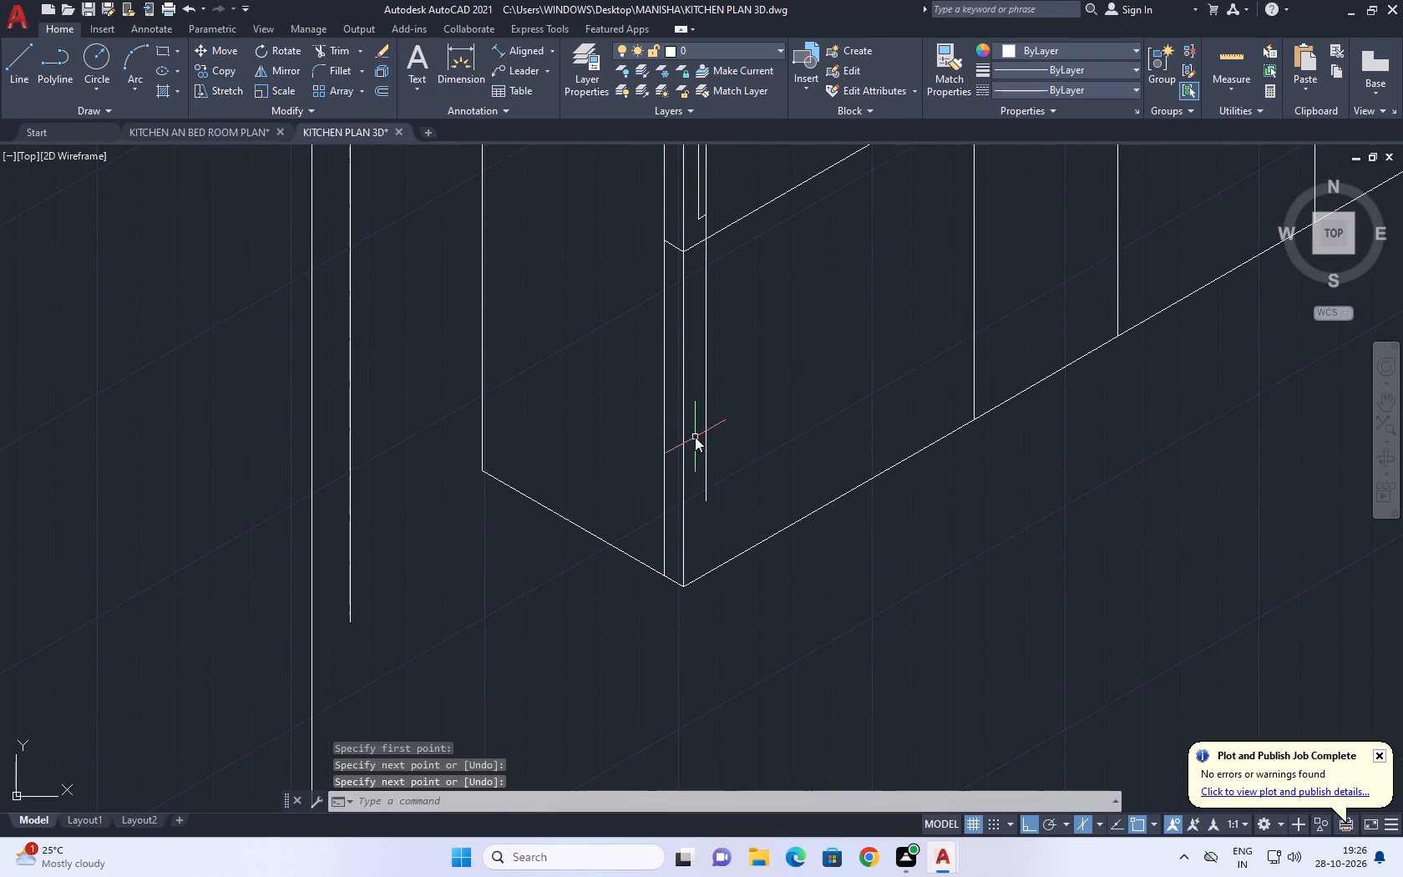
pyautogui.press('space')
pyautogui.scroll(1, 695, 449)
pyautogui.click(707, 532)
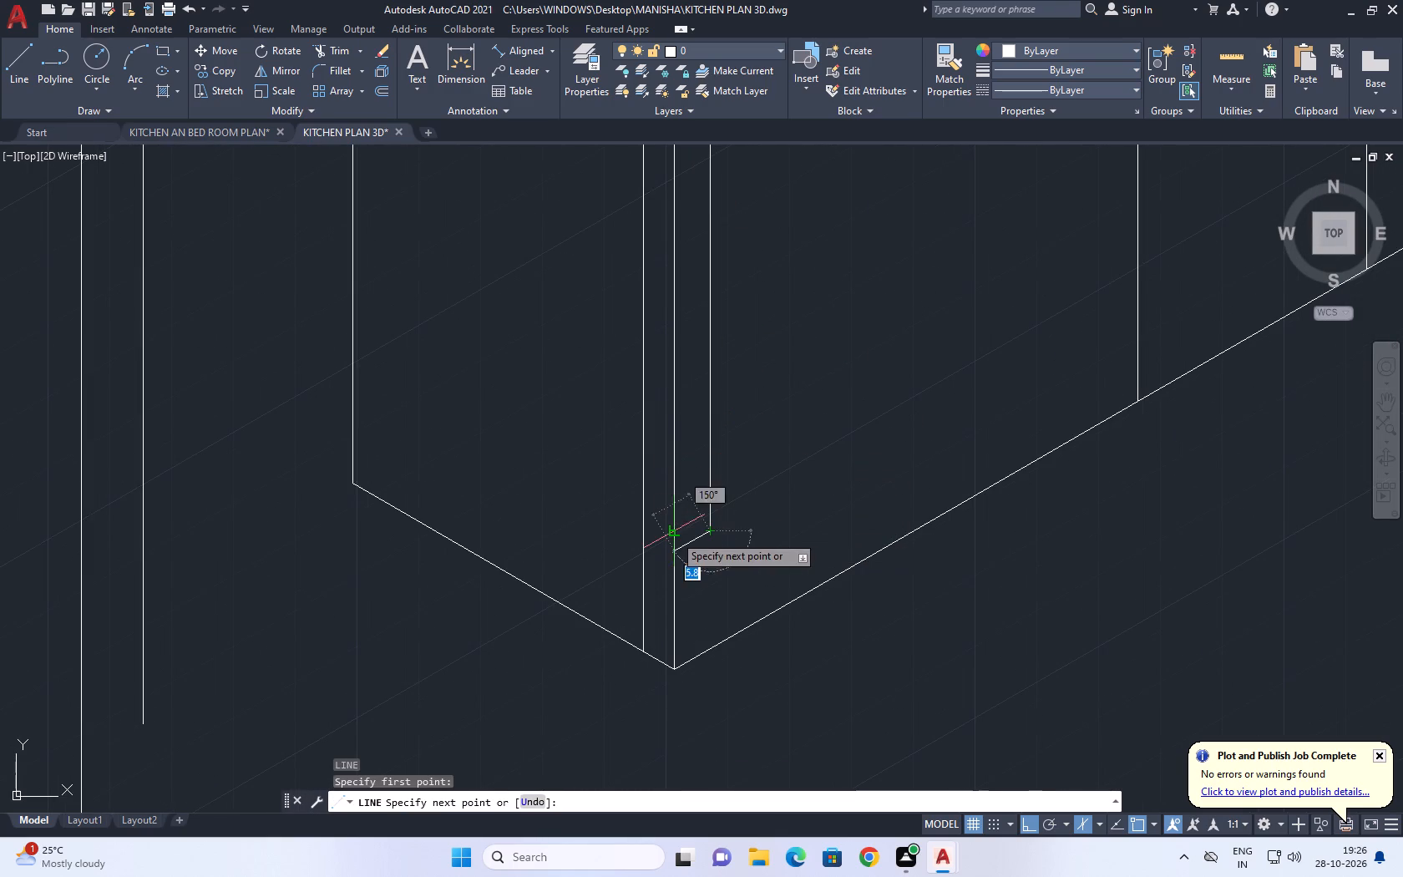
pyautogui.moveTo(682, 535); pyautogui.dragTo(661, 547, button='middle')
pyautogui.scroll(2, 681, 549)
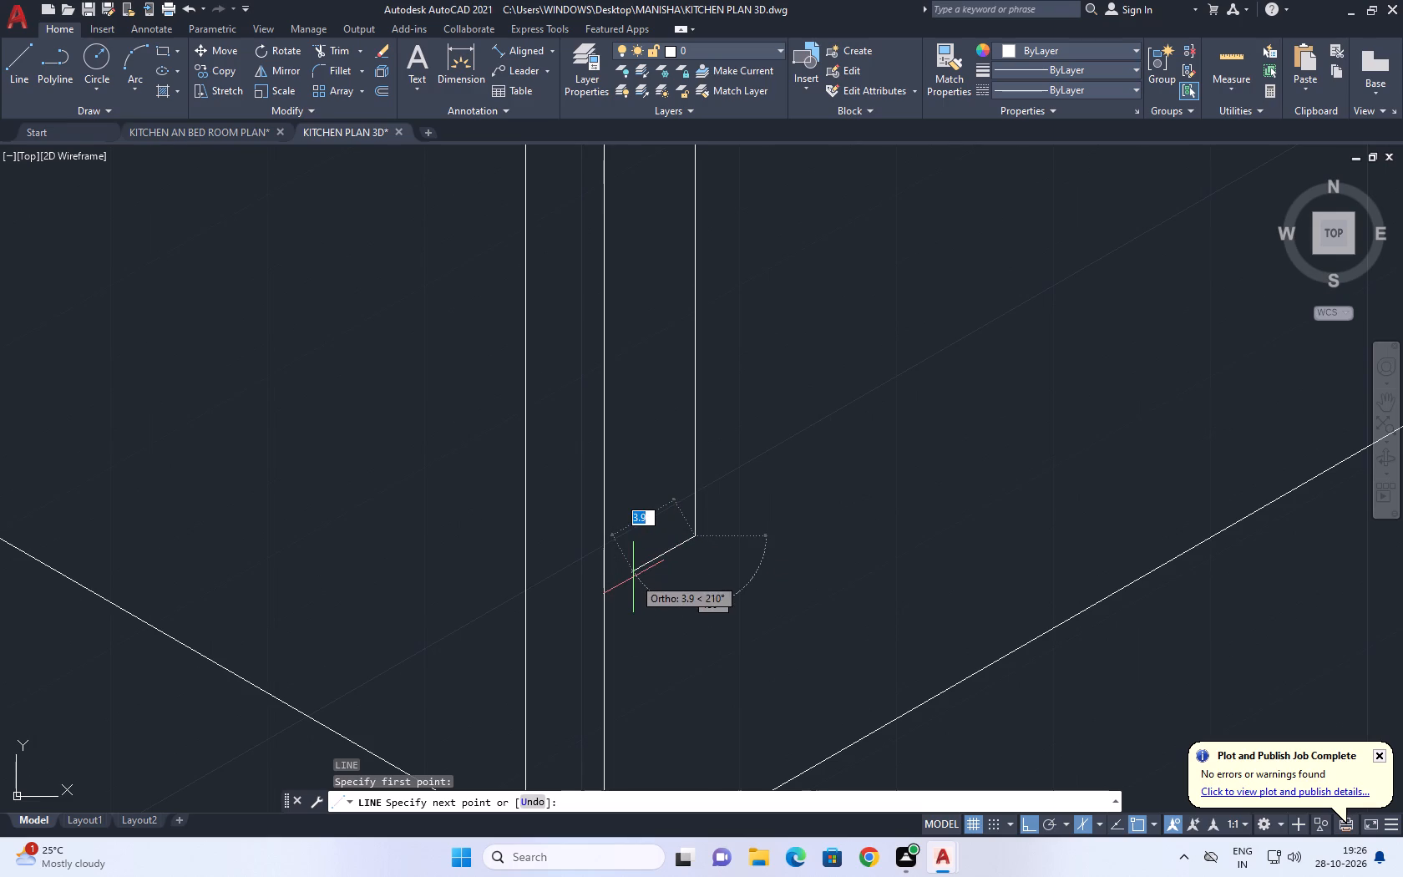
pyautogui.press('2')
pyautogui.press('Return')
pyautogui.moveTo(626, 307); pyautogui.dragTo(646, 377, button='middle')
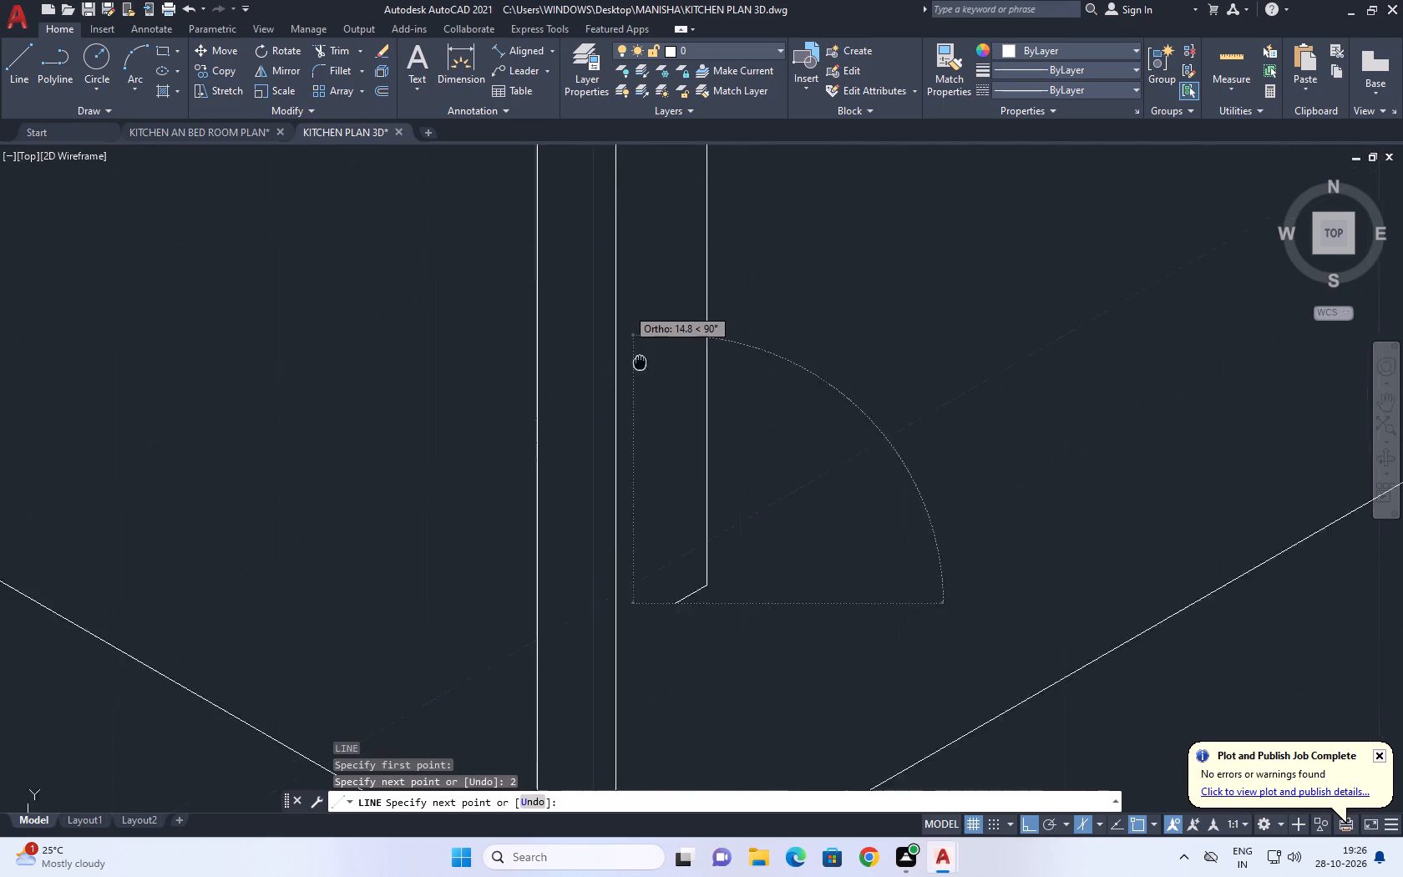
pyautogui.moveTo(646, 377); pyautogui.dragTo(717, 606, button='middle')
pyautogui.write('40')
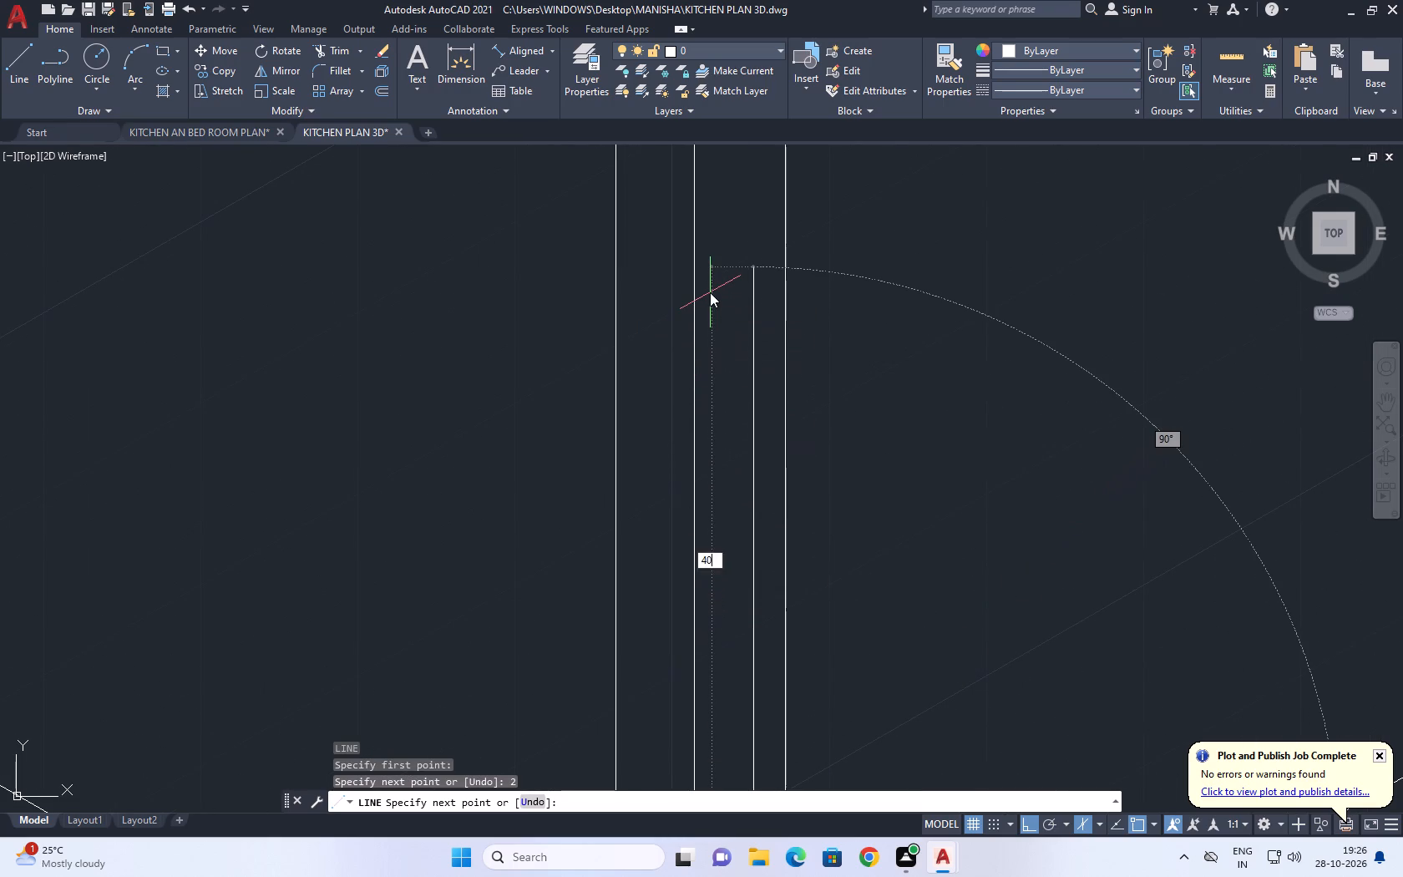
pyautogui.press('Return')
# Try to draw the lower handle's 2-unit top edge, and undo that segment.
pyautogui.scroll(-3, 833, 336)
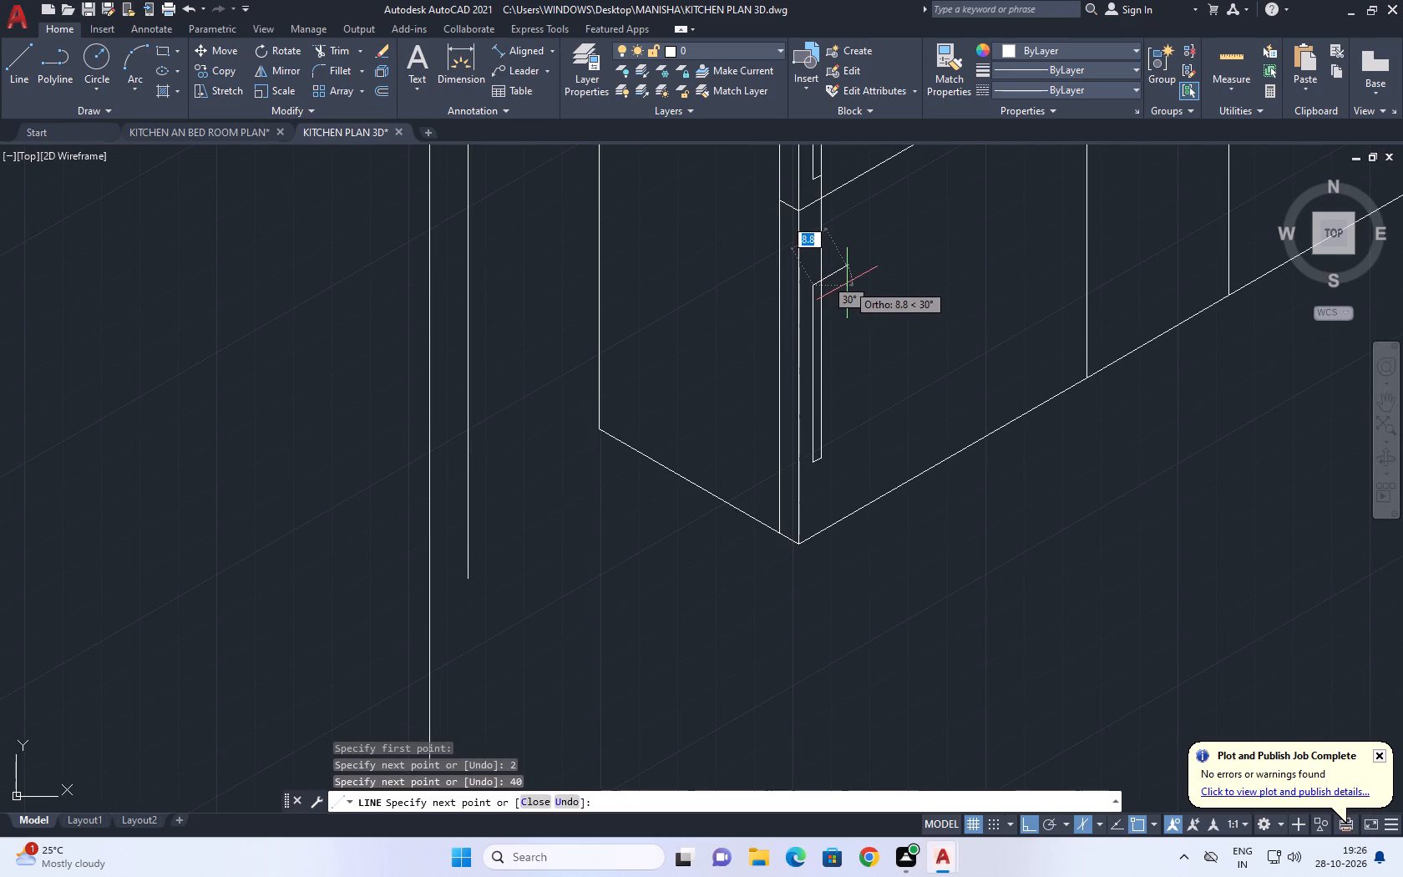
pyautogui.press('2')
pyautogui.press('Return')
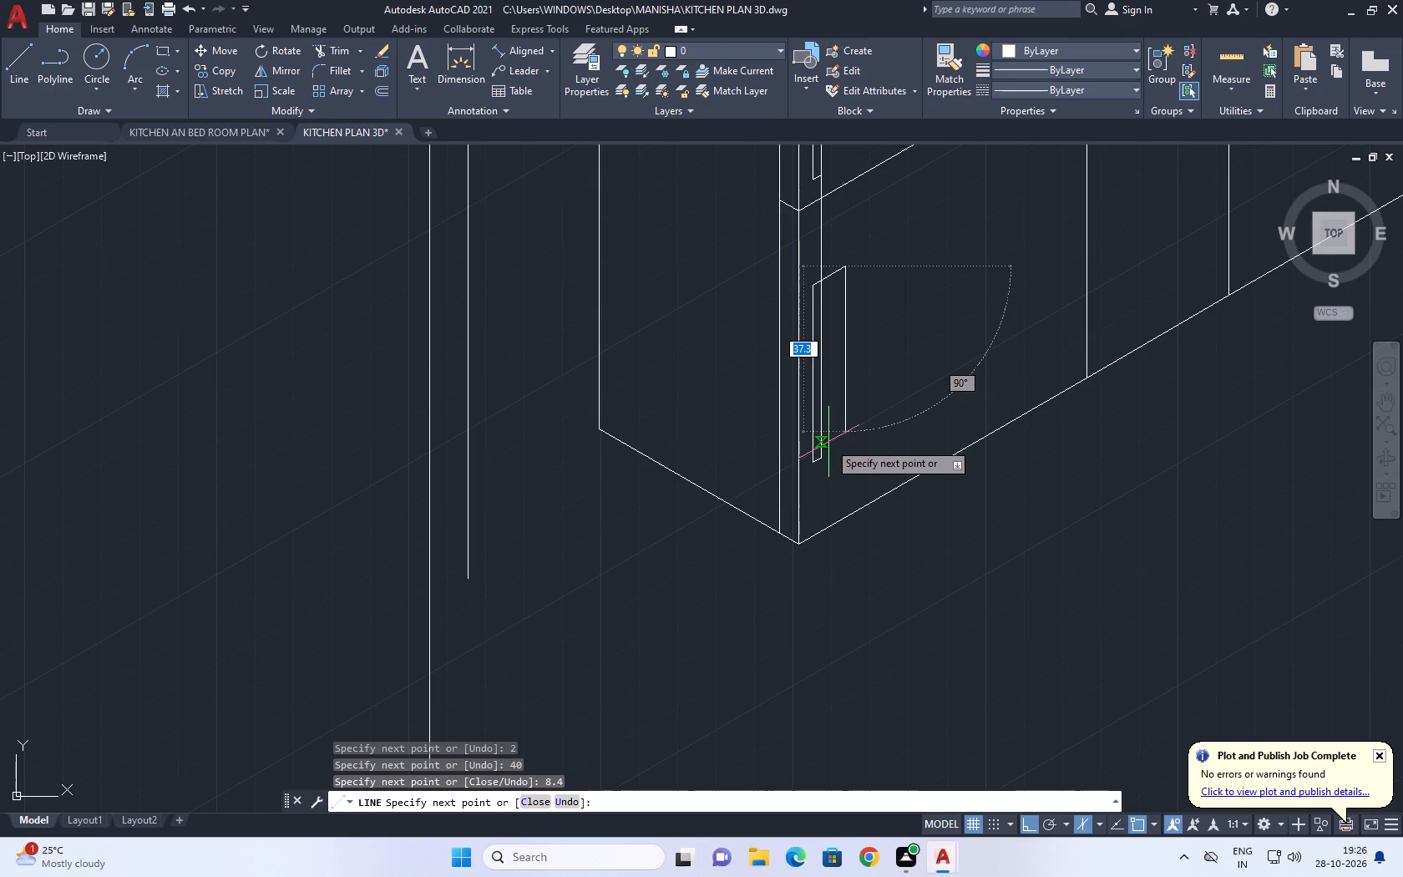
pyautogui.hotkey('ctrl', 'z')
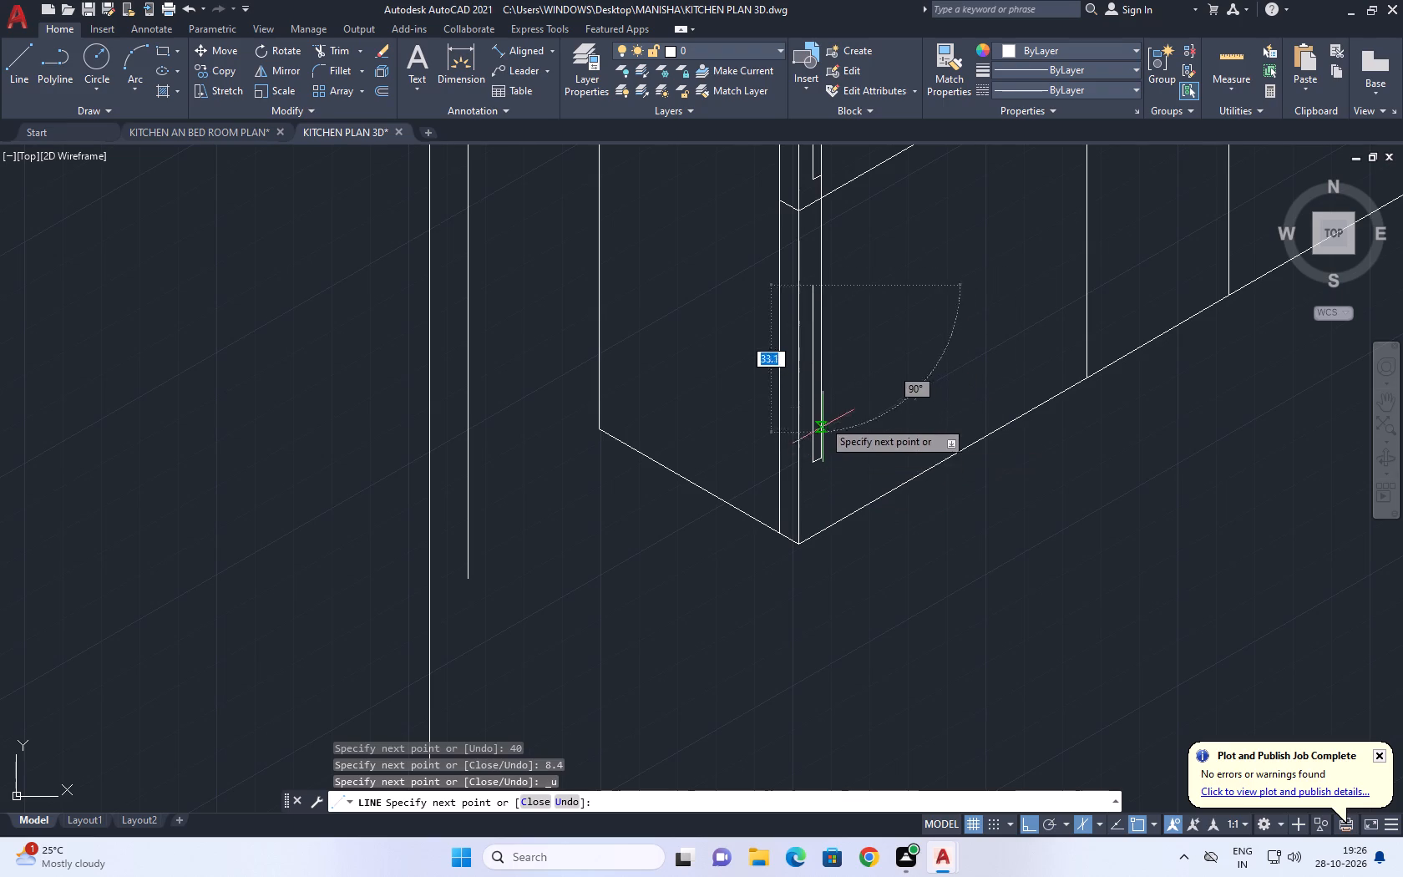
# Complete the lower handle outline with a 2-unit top edge and a 40-unit vertical side back down.
pyautogui.scroll(2, 842, 333)
pyautogui.moveTo(934, 266); pyautogui.dragTo(899, 408, button='middle')
pyautogui.press('2')
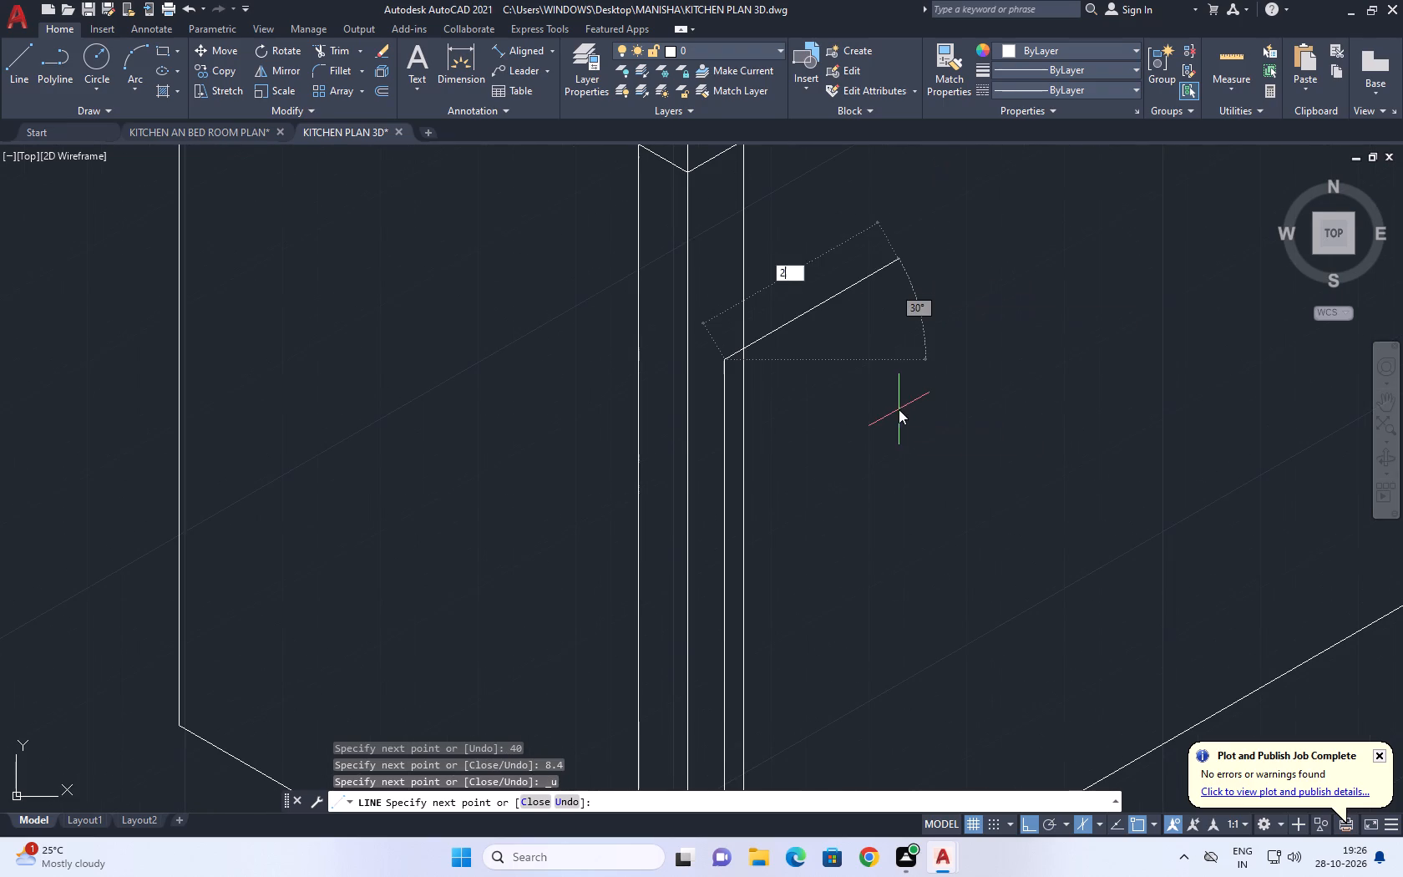
pyautogui.press('Return')
pyautogui.moveTo(778, 613); pyautogui.dragTo(753, 447, button='middle')
pyautogui.scroll(-1, 761, 586)
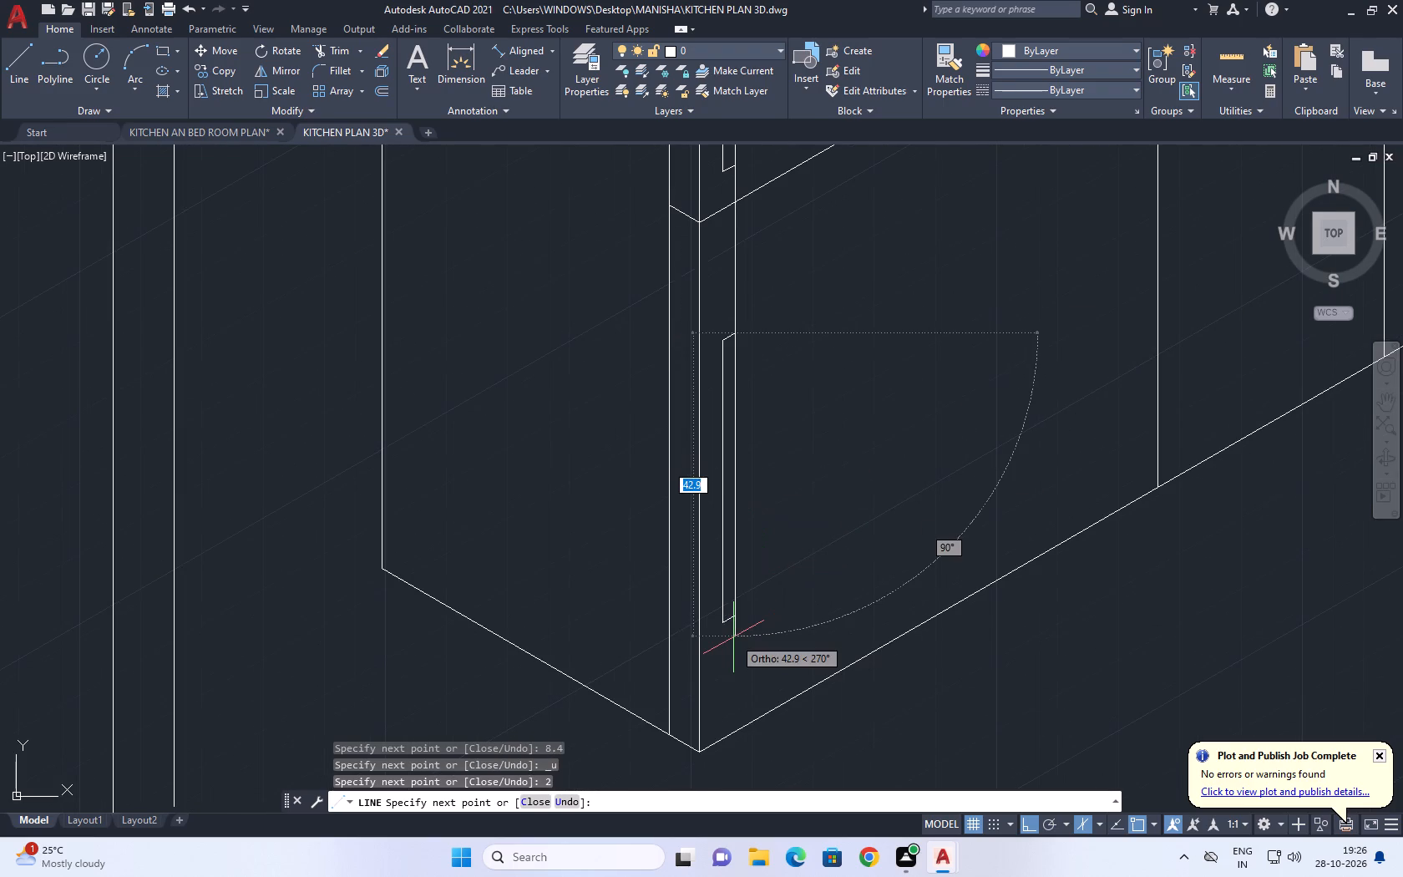
pyautogui.write('40')
pyautogui.press('Return')
pyautogui.press('Escape')
# Delete the vertical guide line running from the upper handle through the lower handle.
pyautogui.moveTo(745, 463); pyautogui.dragTo(736, 540, button='middle')
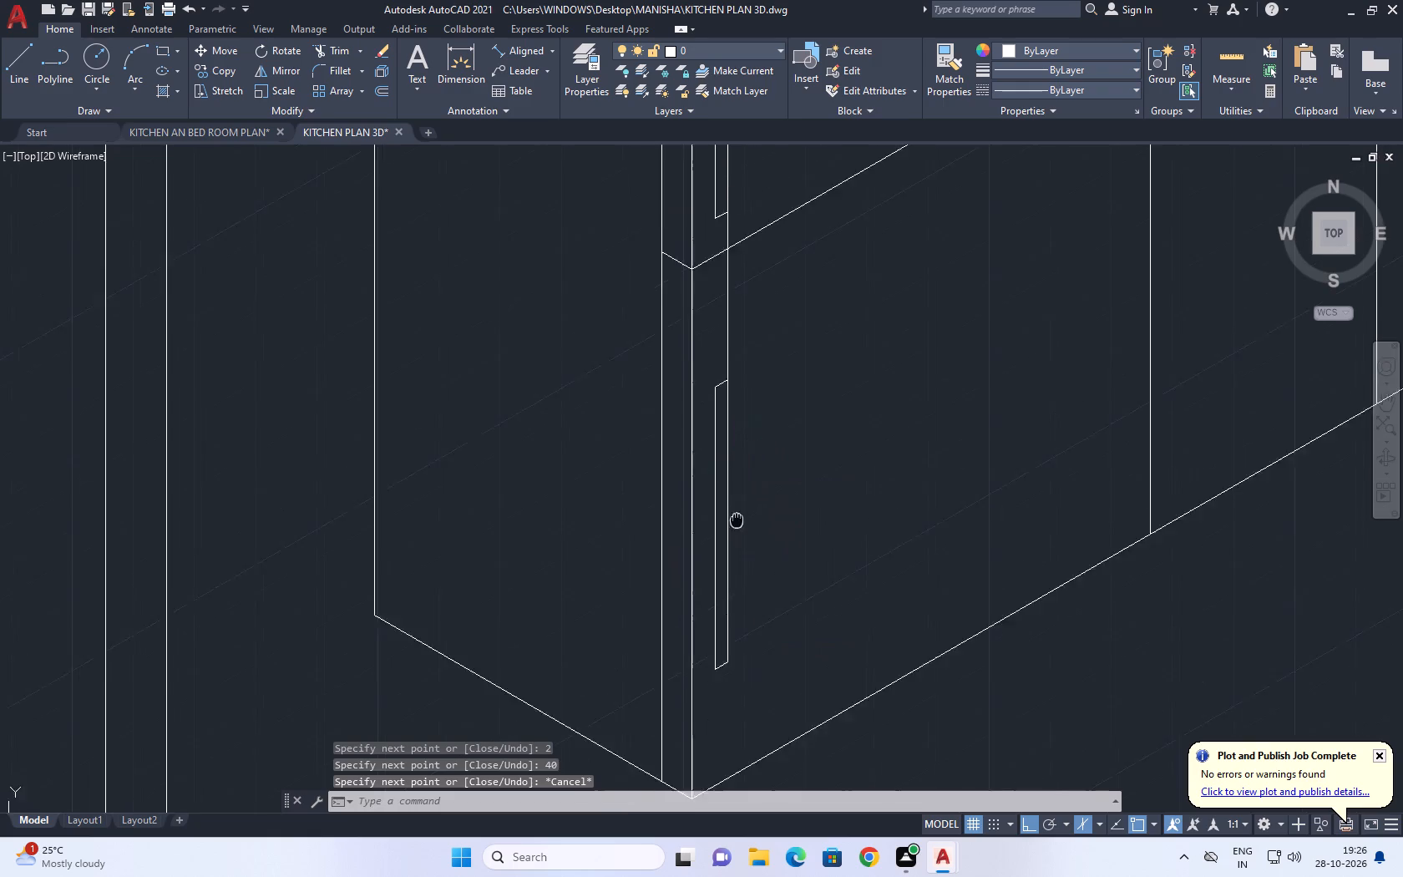
pyautogui.moveTo(736, 540); pyautogui.dragTo(740, 563, button='middle')
pyautogui.click(760, 364)
pyautogui.click(723, 335)
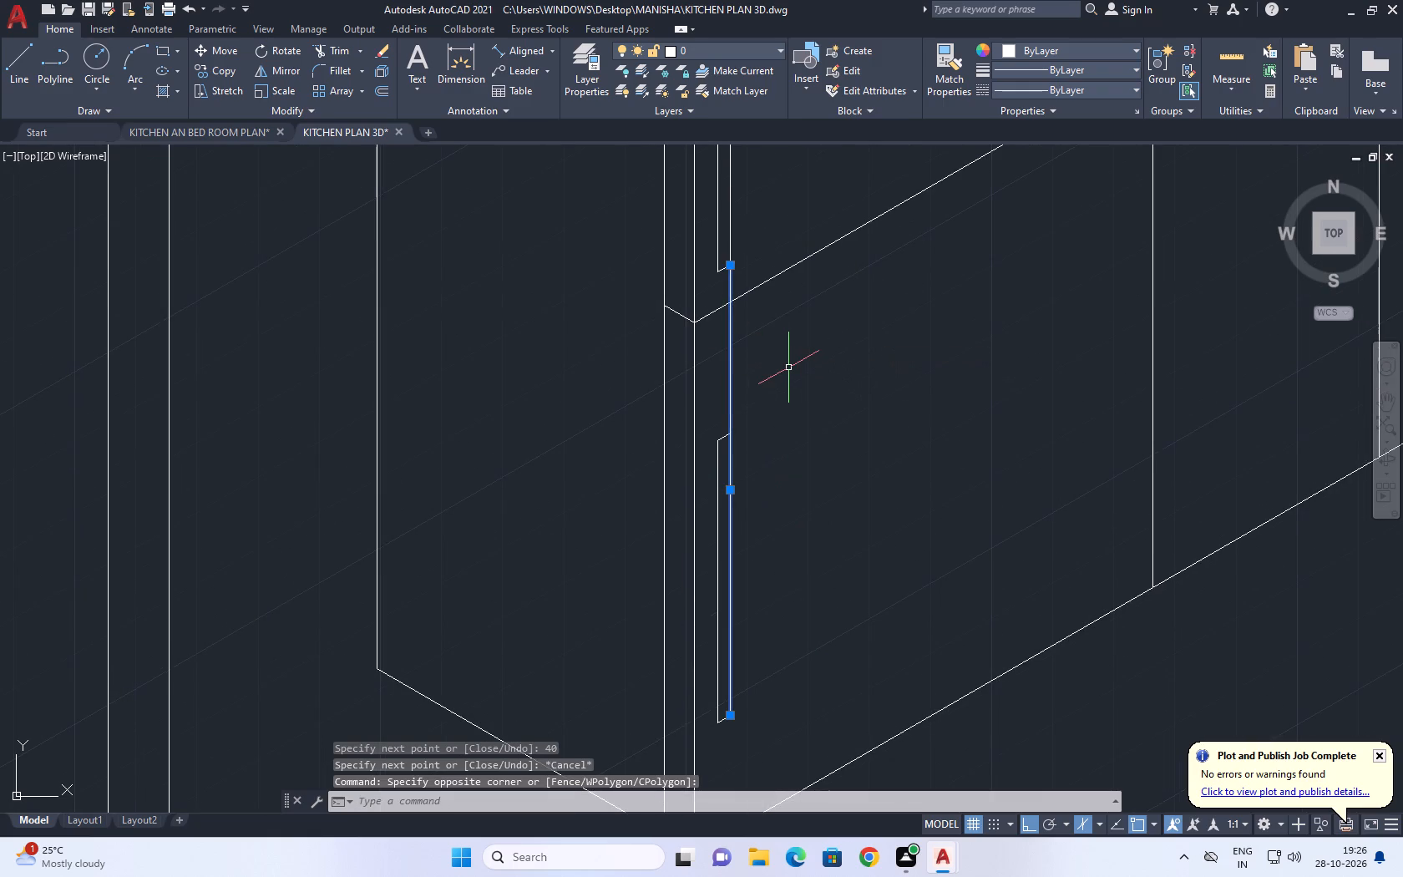
pyautogui.press('Delete')
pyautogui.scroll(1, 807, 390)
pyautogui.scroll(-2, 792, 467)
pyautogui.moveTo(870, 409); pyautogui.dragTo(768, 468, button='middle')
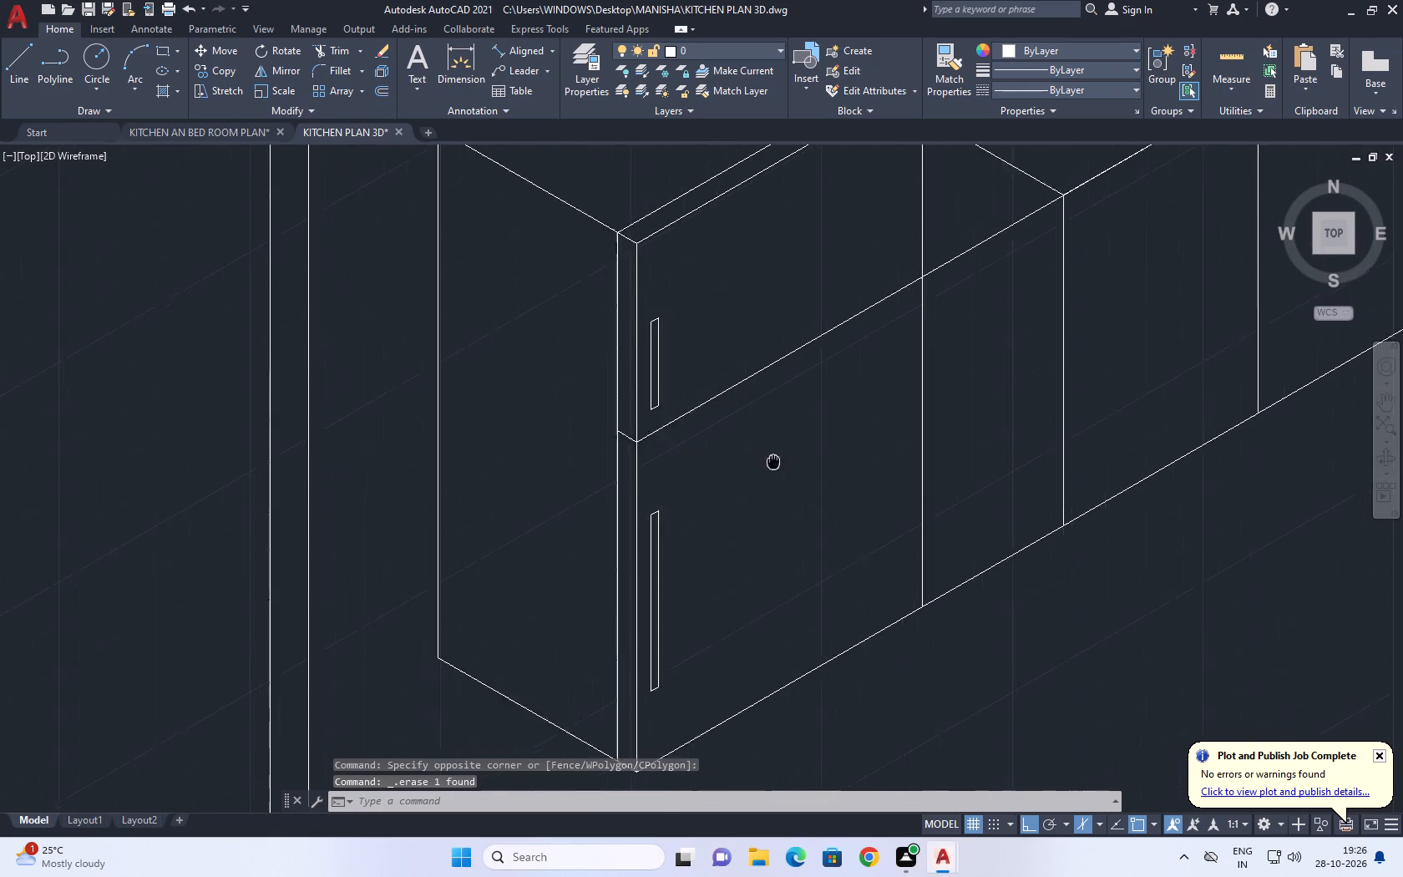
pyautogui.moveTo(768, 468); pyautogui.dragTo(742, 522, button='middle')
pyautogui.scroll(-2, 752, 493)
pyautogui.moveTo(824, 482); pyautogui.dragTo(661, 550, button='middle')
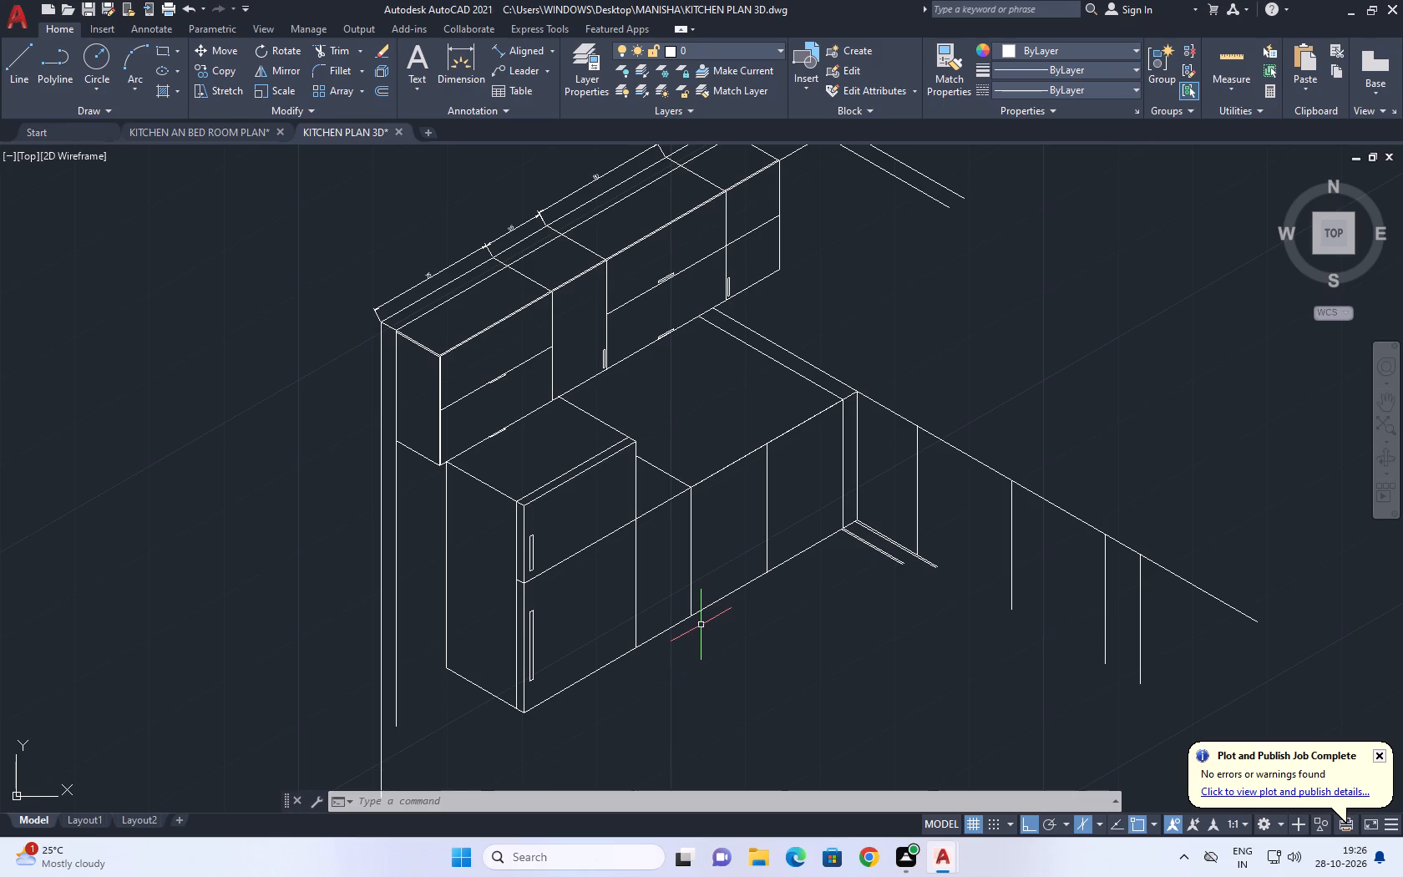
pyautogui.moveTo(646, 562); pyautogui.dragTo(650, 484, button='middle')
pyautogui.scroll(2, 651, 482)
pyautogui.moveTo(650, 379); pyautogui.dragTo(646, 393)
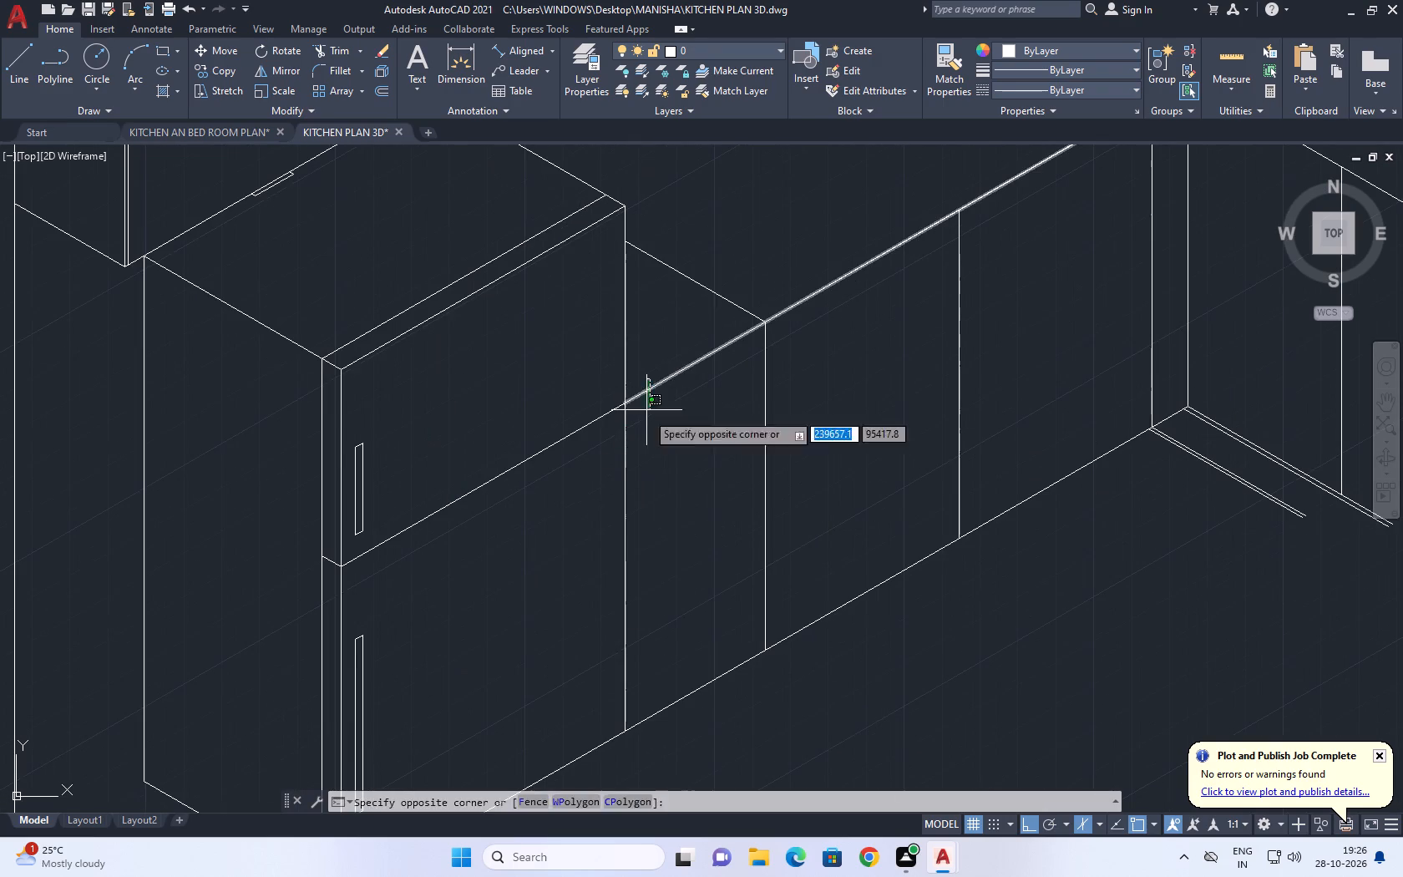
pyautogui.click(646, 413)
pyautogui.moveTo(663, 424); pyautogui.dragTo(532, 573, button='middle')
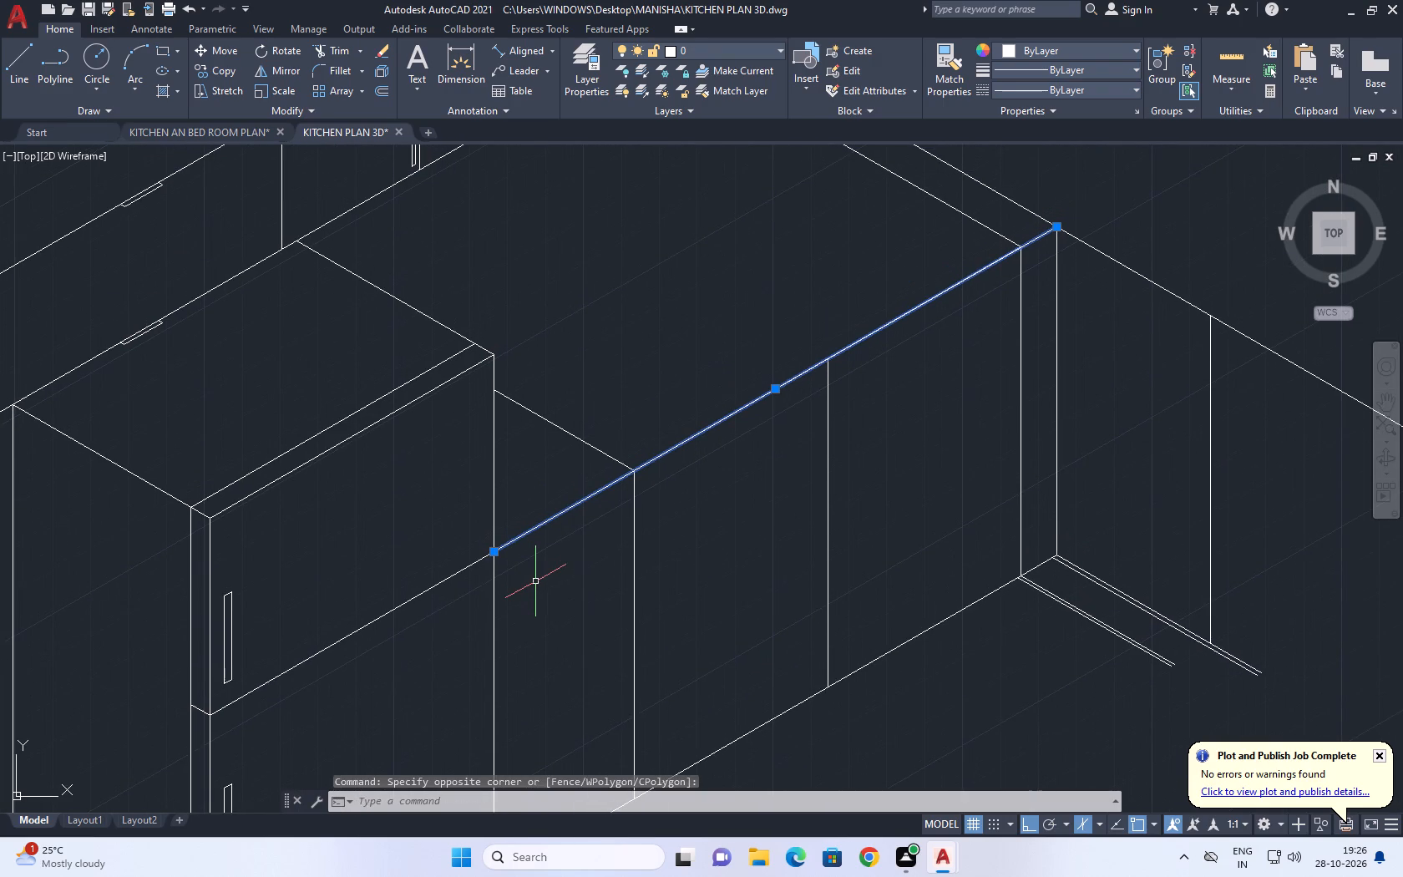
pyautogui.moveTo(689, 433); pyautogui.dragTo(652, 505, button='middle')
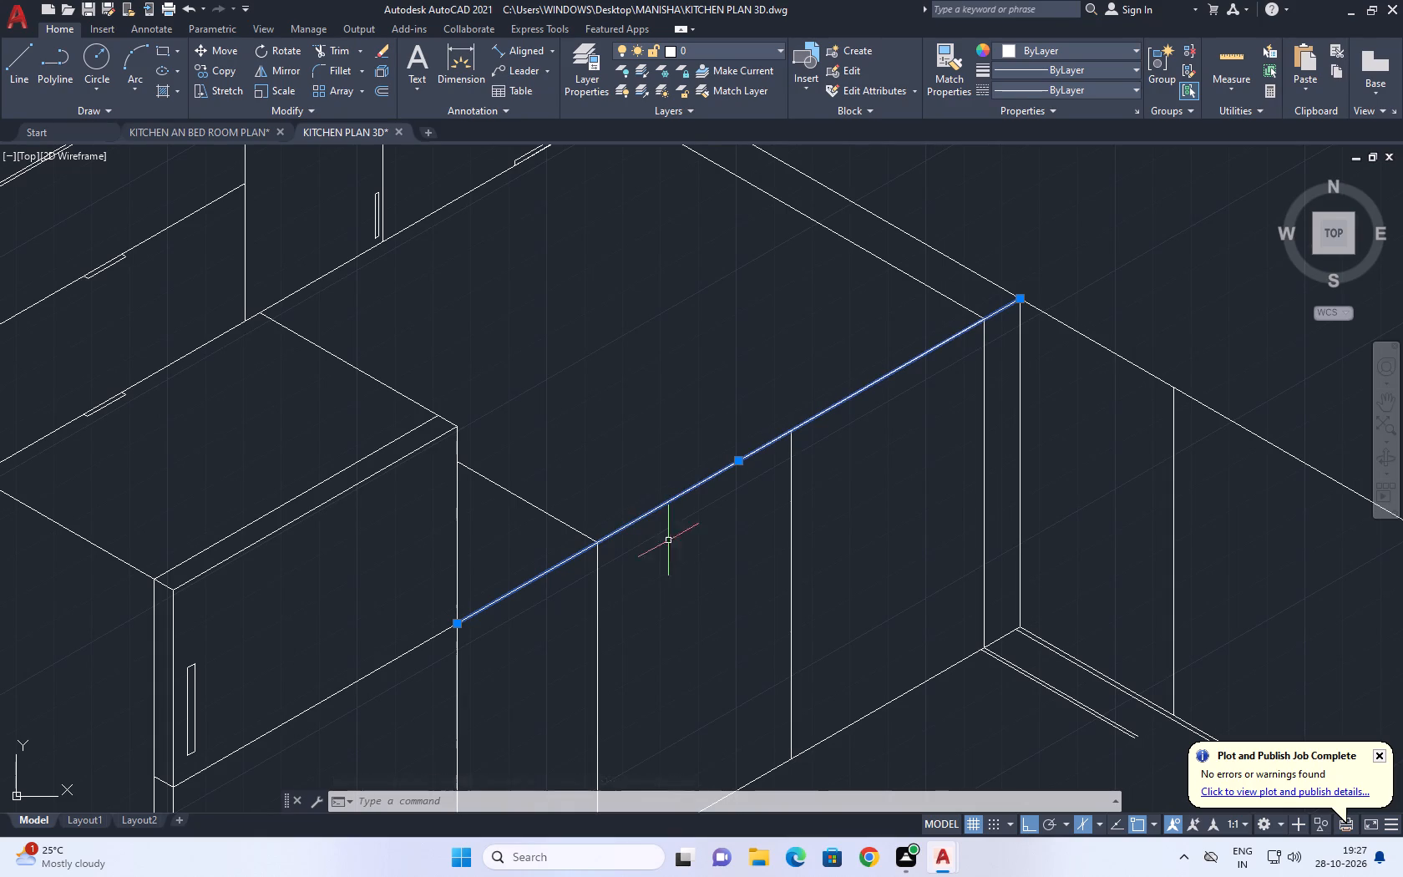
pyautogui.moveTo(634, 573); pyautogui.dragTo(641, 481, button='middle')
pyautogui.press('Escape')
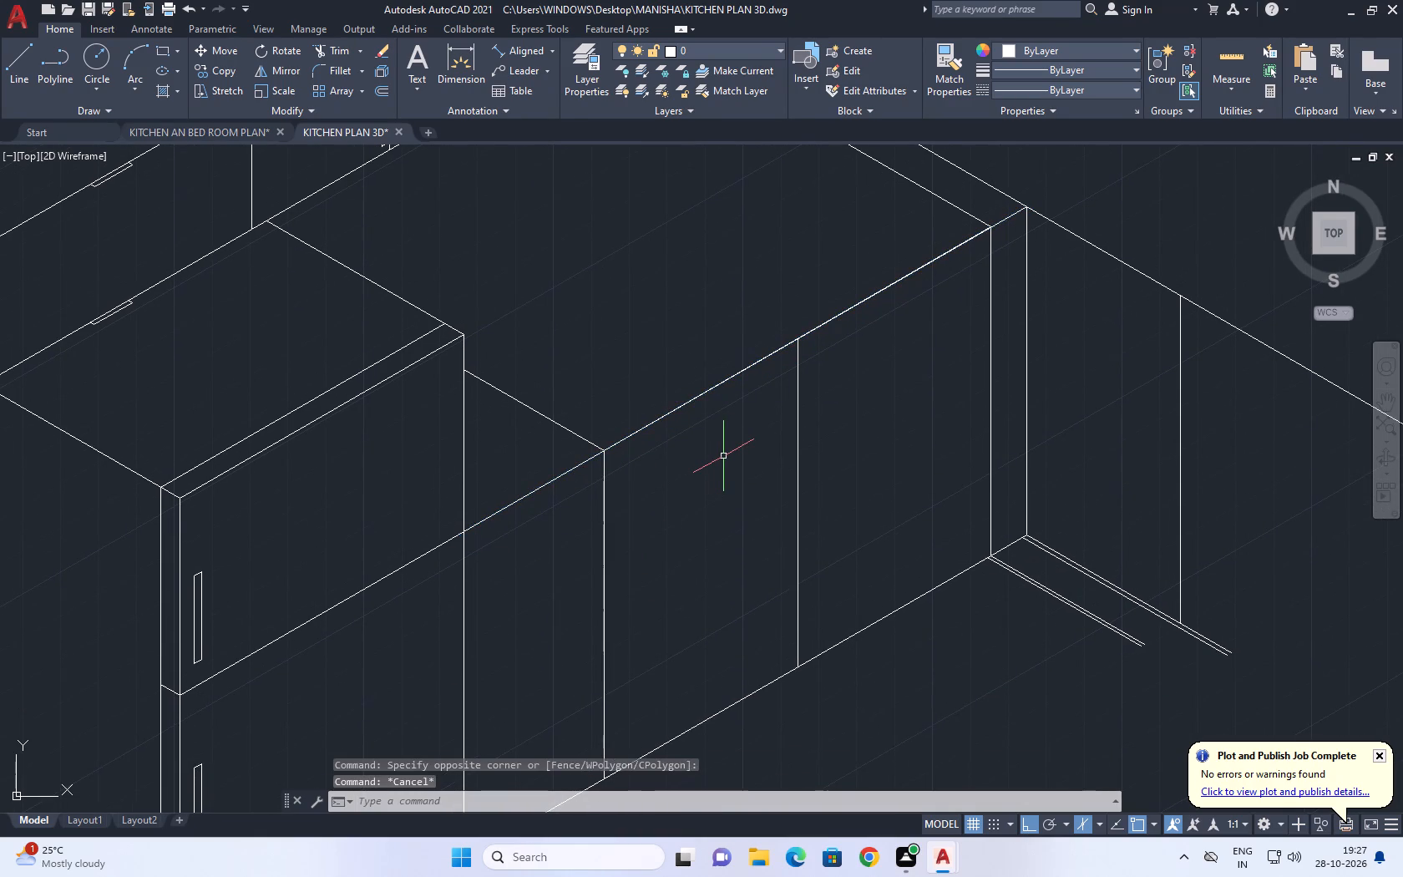
# Draw a line along the first base unit's top front edge, from the tall unit's edge to the next divider.
pyautogui.press('l')
pyautogui.press('space')
pyautogui.click(464, 533)
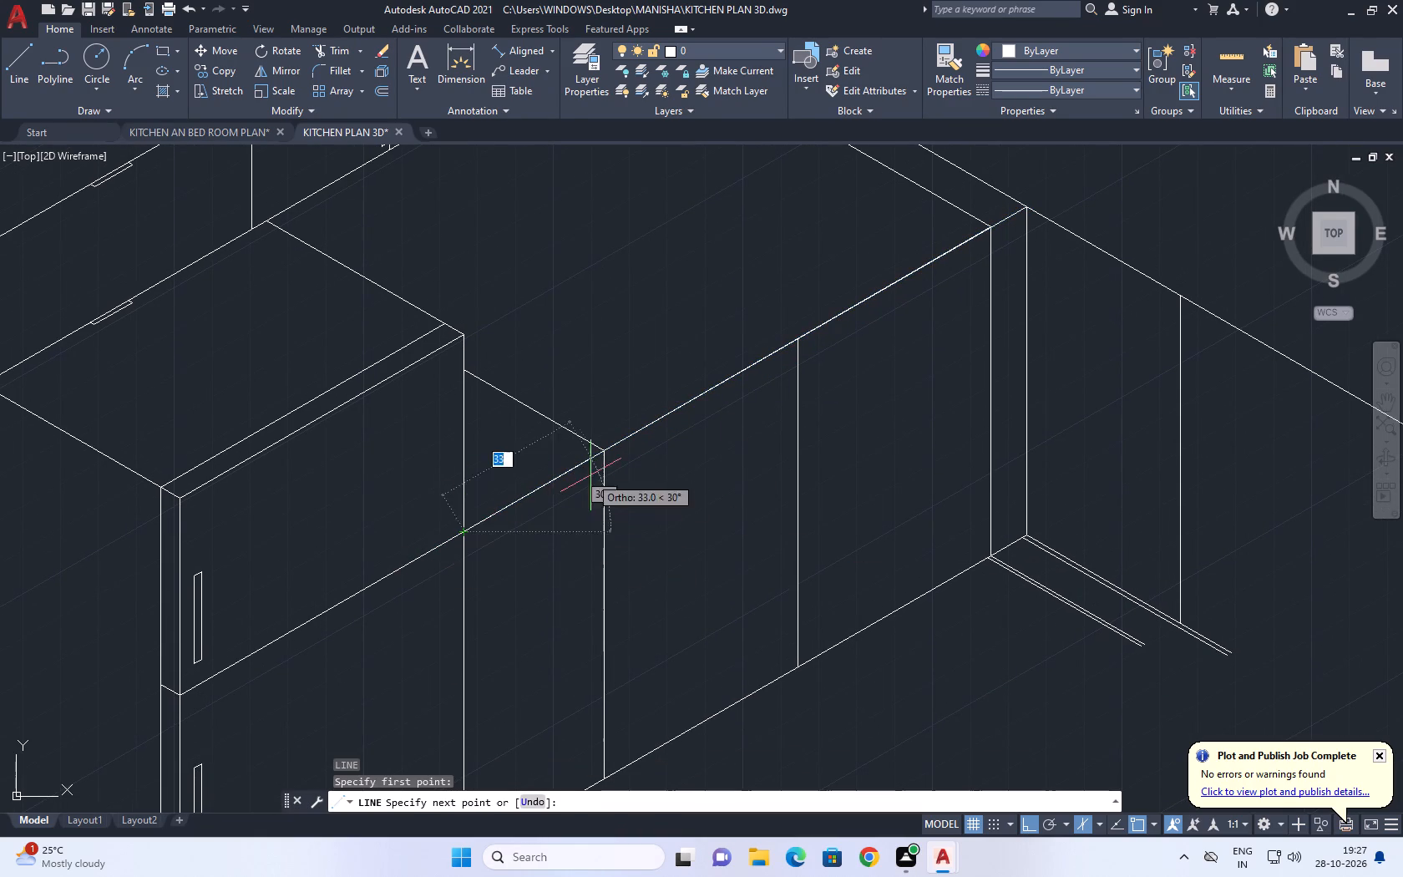
pyautogui.click(603, 453)
pyautogui.press('space')
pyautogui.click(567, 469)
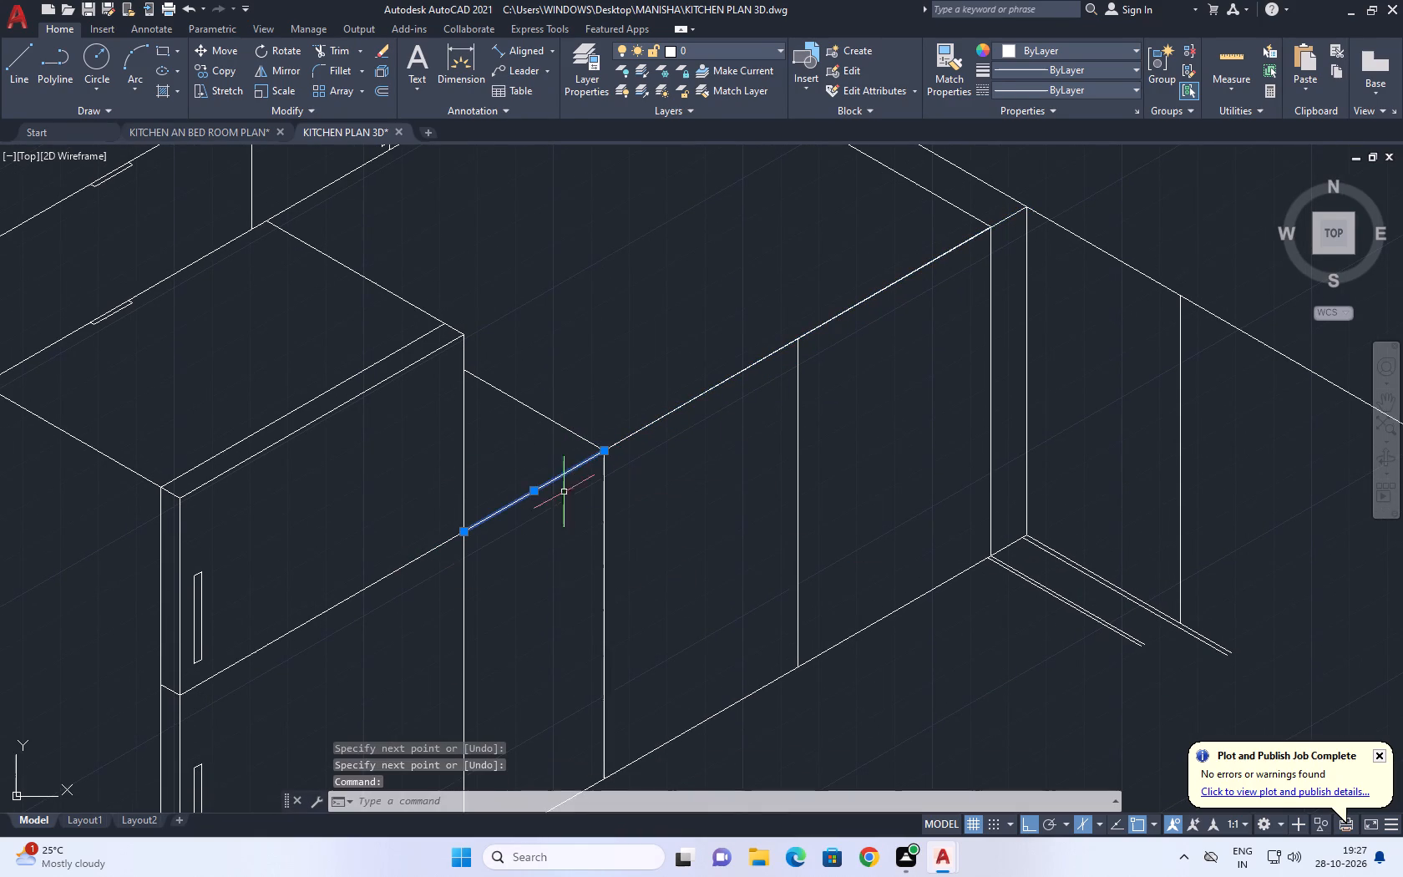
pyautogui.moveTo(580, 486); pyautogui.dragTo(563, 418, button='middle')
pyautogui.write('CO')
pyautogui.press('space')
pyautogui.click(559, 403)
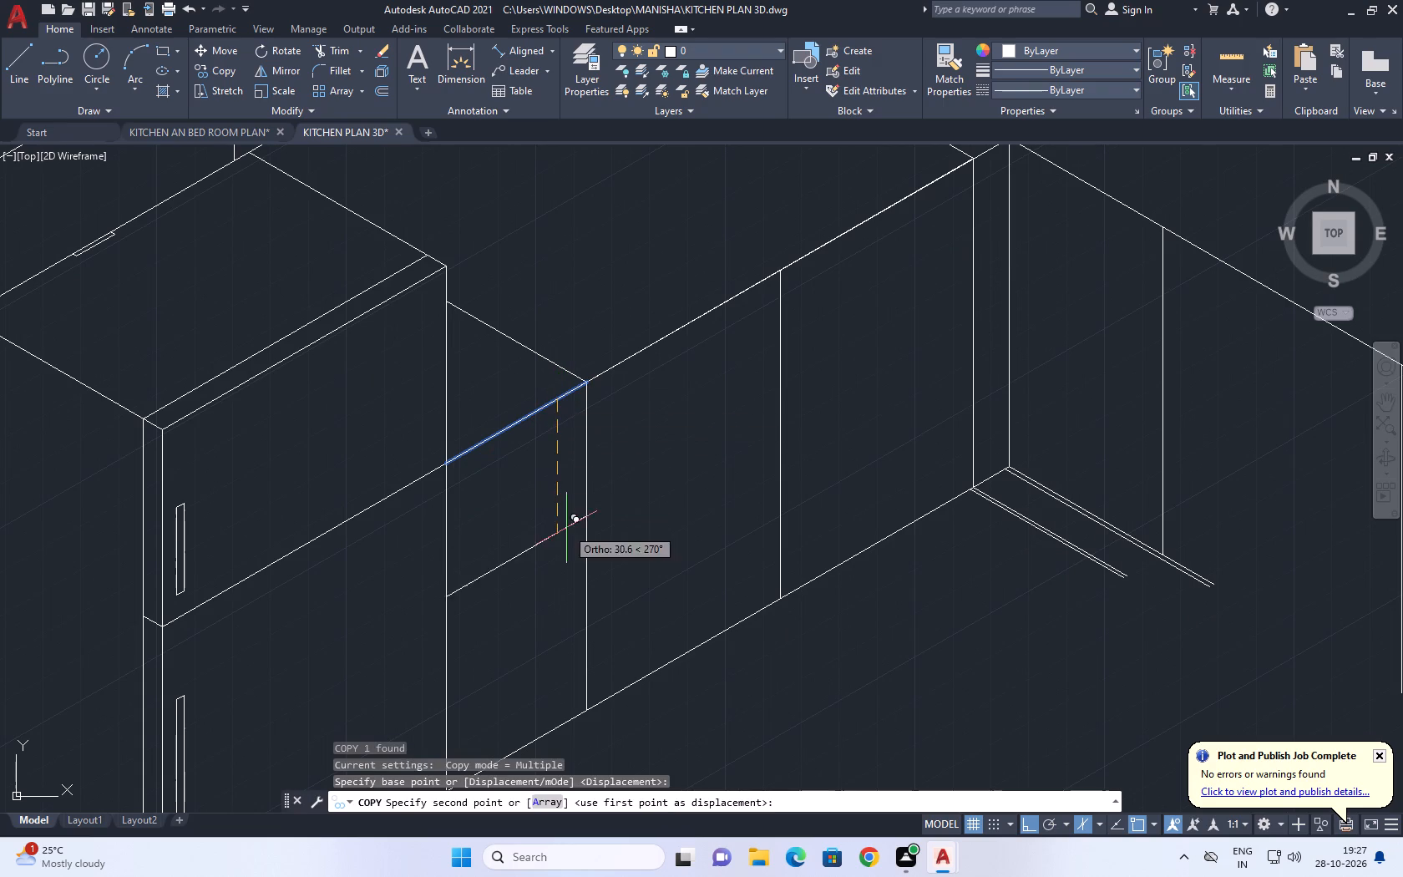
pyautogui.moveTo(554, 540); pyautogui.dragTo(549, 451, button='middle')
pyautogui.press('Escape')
# Divide the vertical divider line between the first and second base units into 4 segments.
pyautogui.click(581, 468)
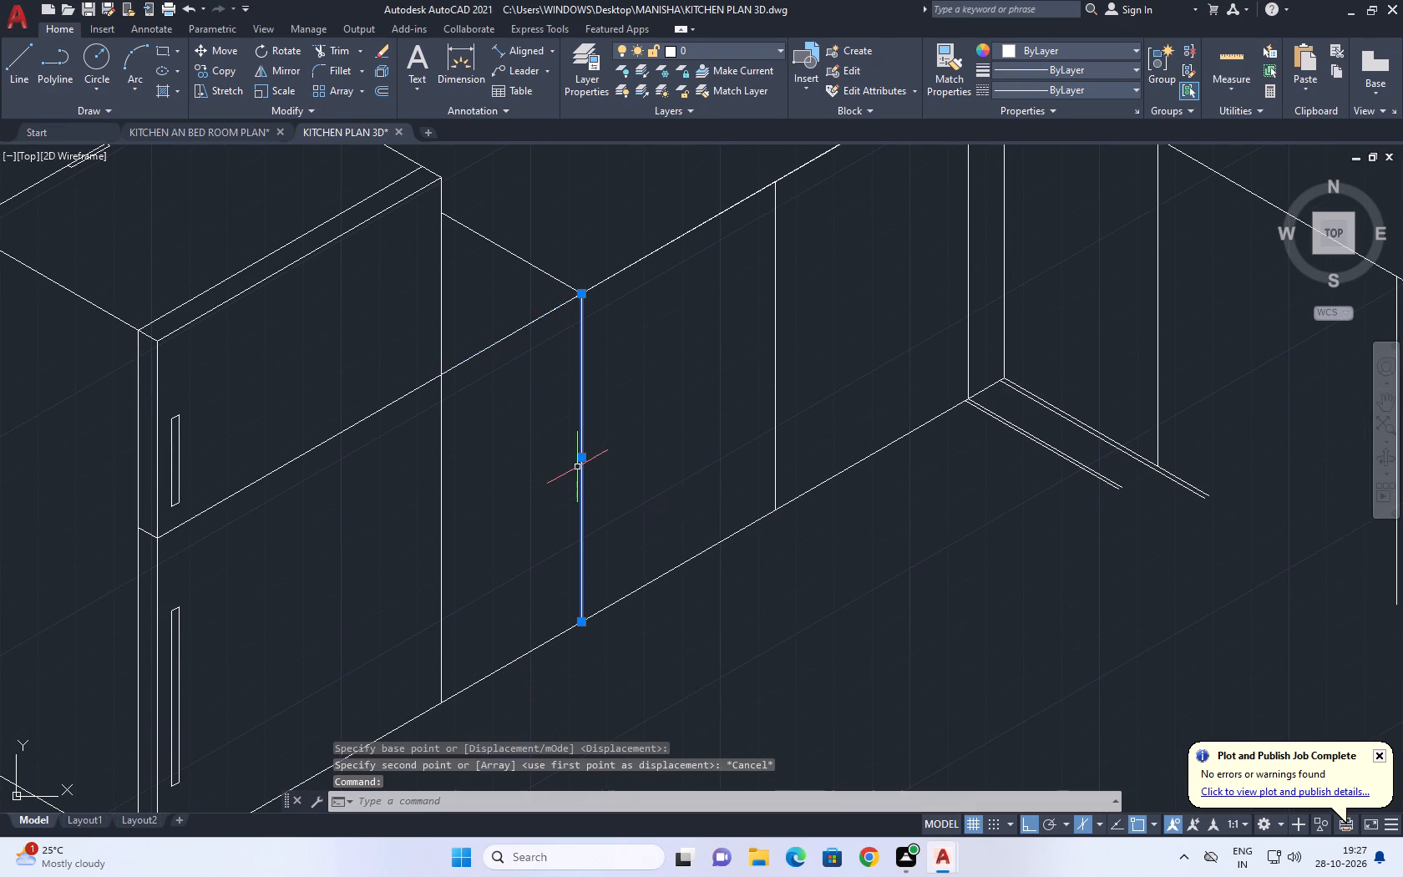
pyautogui.write('DI')
pyautogui.press('v')
pyautogui.press('space')
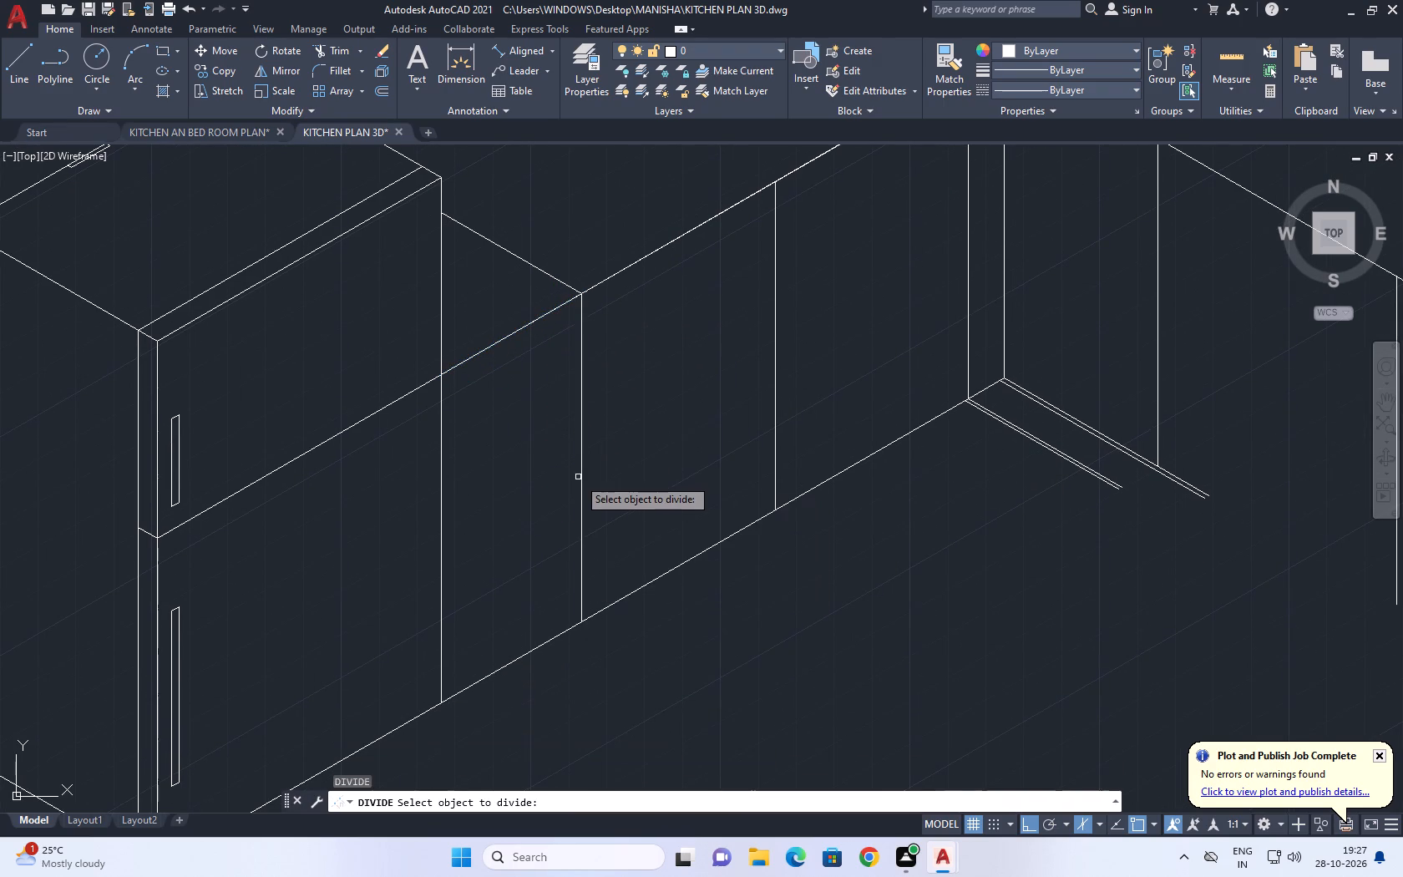
pyautogui.click(582, 470)
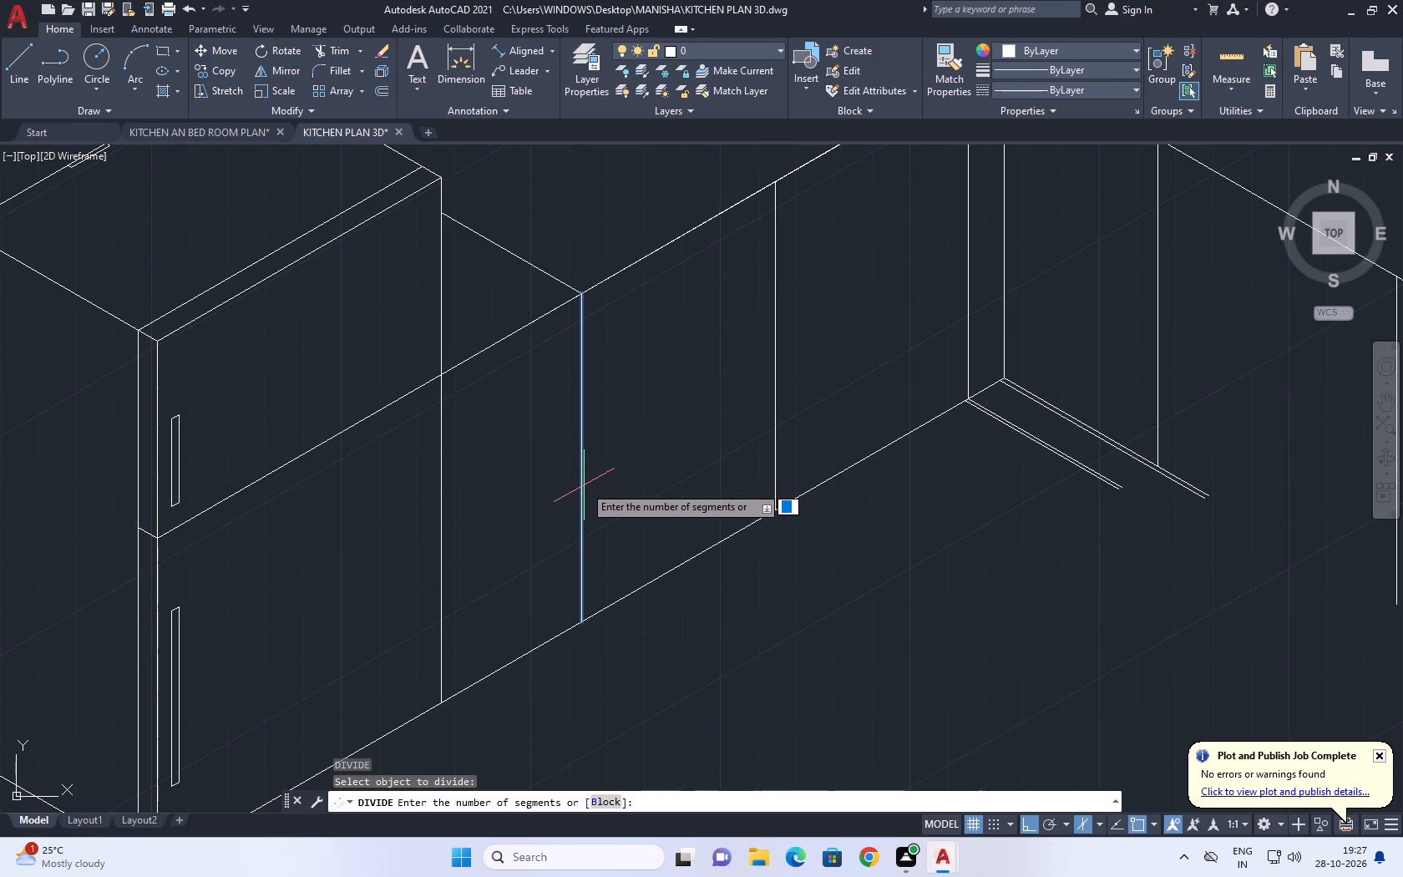
pyautogui.press('4')
pyautogui.press('Return')
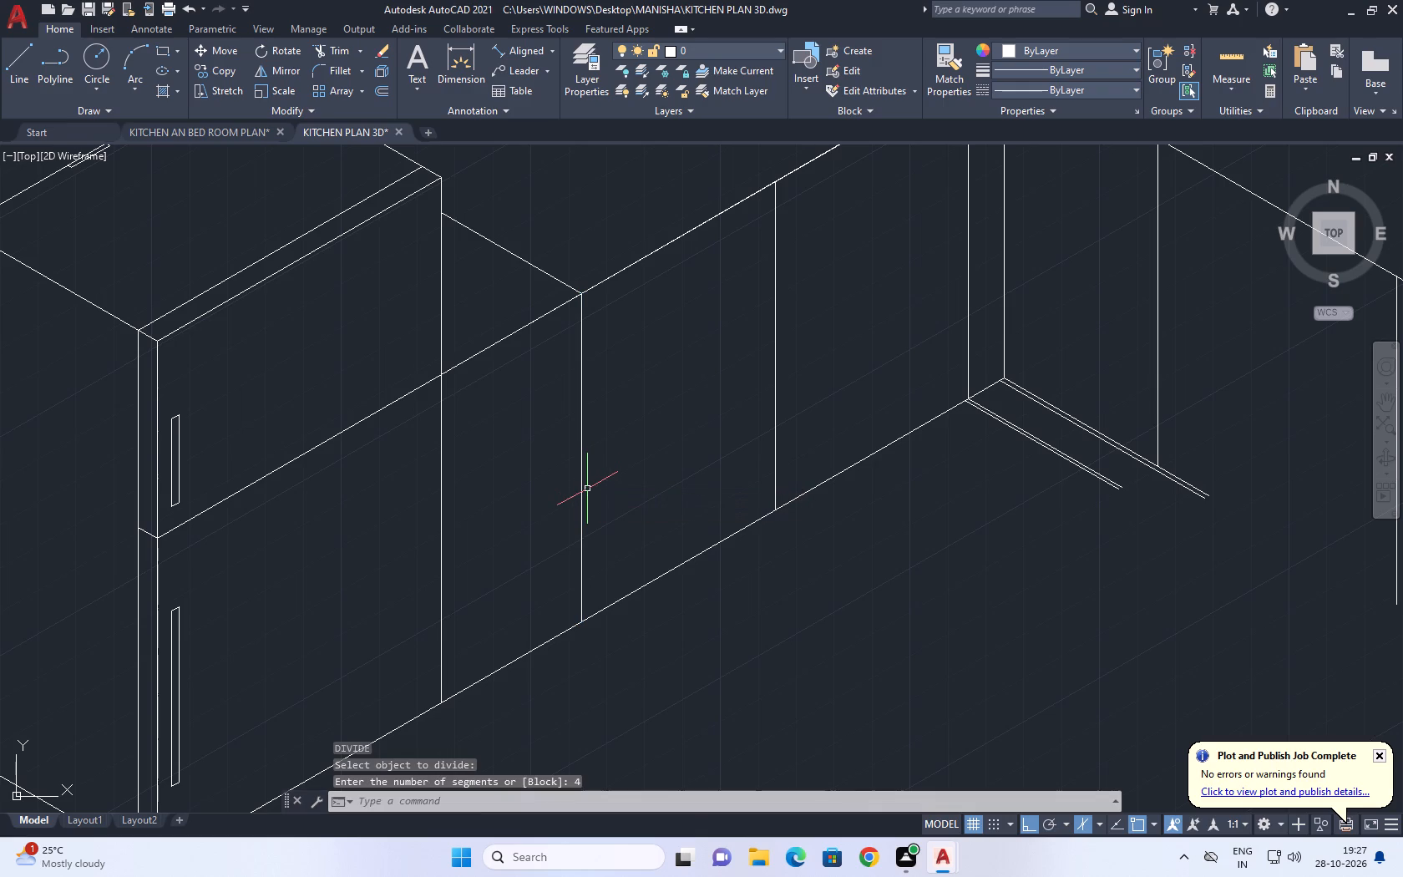
# Draw three parallel drawer lines from the divider's division points across the first base unit, past the tall unit's edge.
pyautogui.write('L')
pyautogui.press('space')
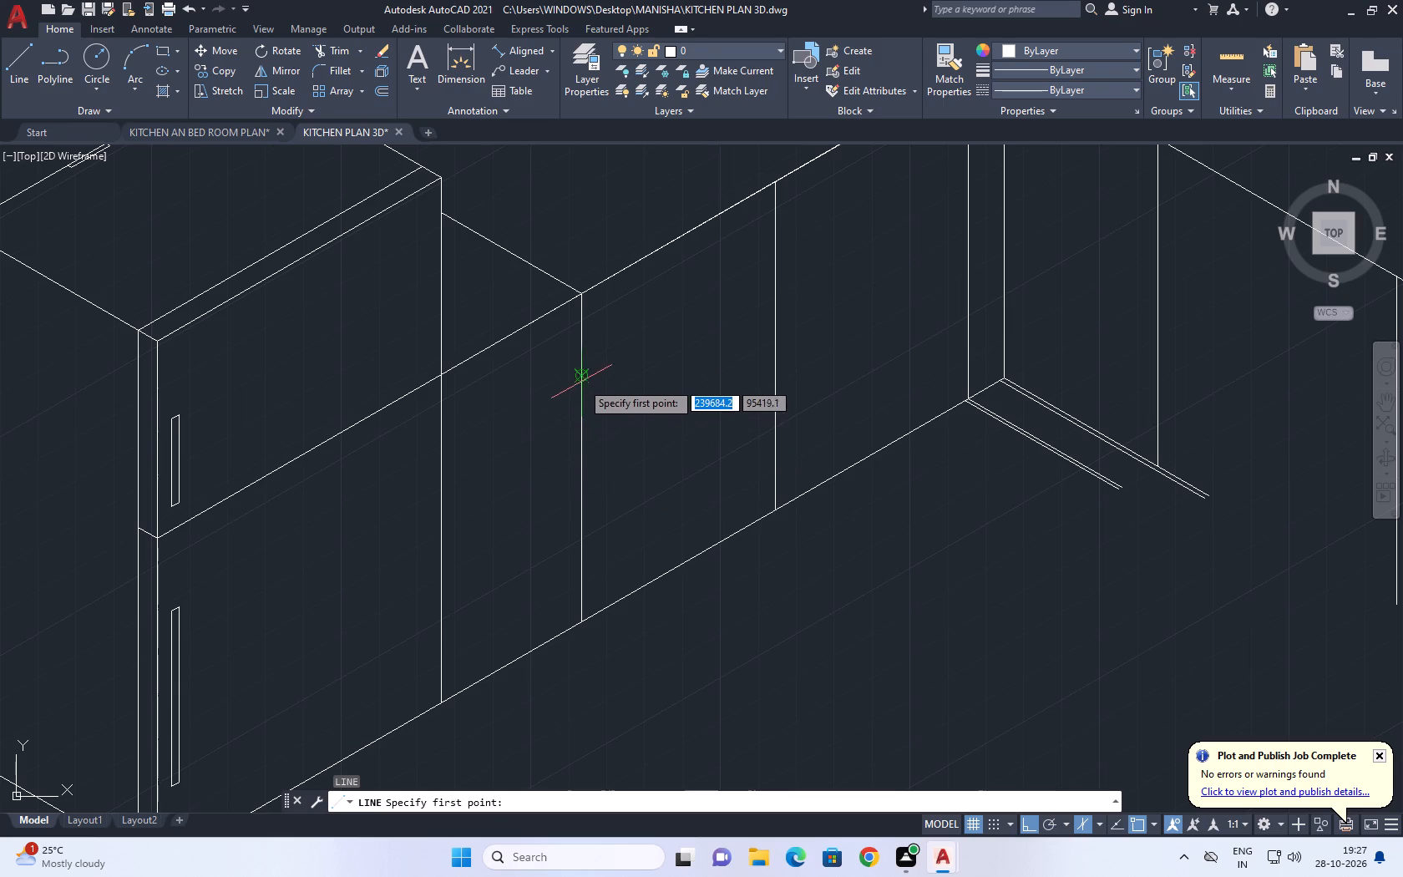
pyautogui.click(580, 378)
pyautogui.click(354, 531)
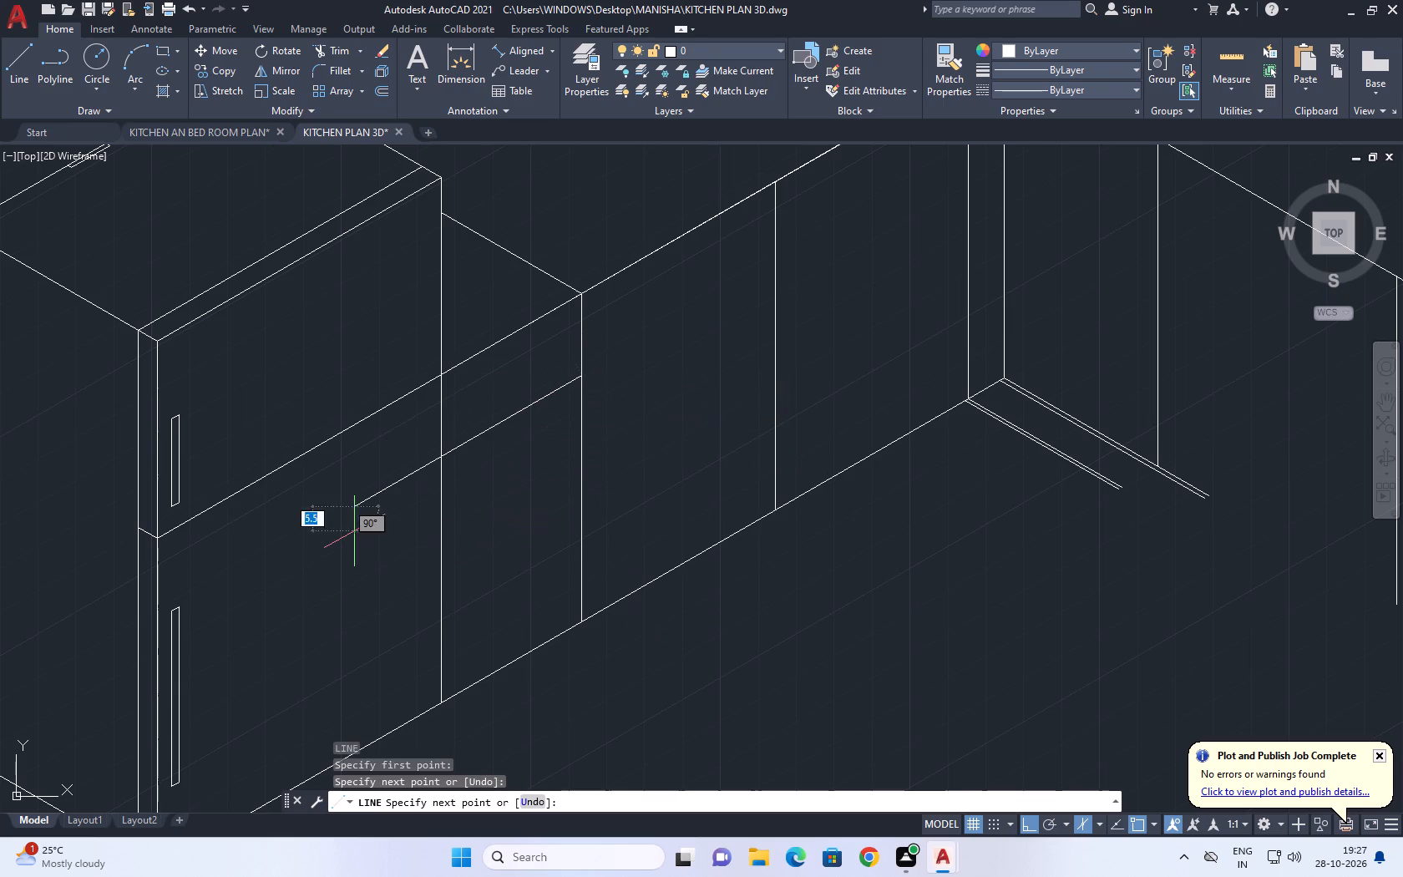
pyautogui.press('space')
pyautogui.press('space')
pyautogui.click(580, 460)
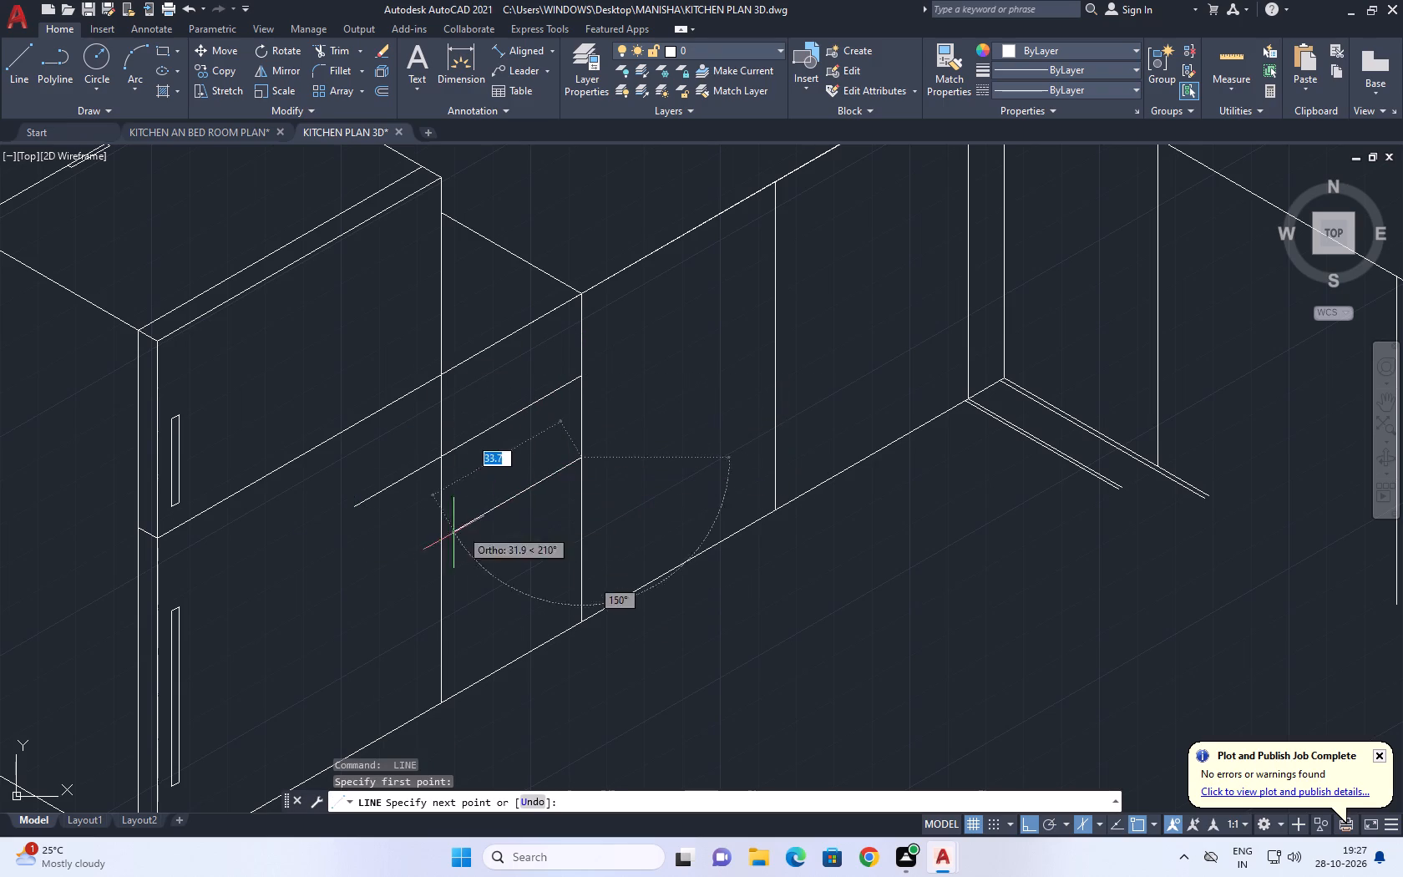
pyautogui.click(406, 560)
pyautogui.press('space')
pyautogui.press('space')
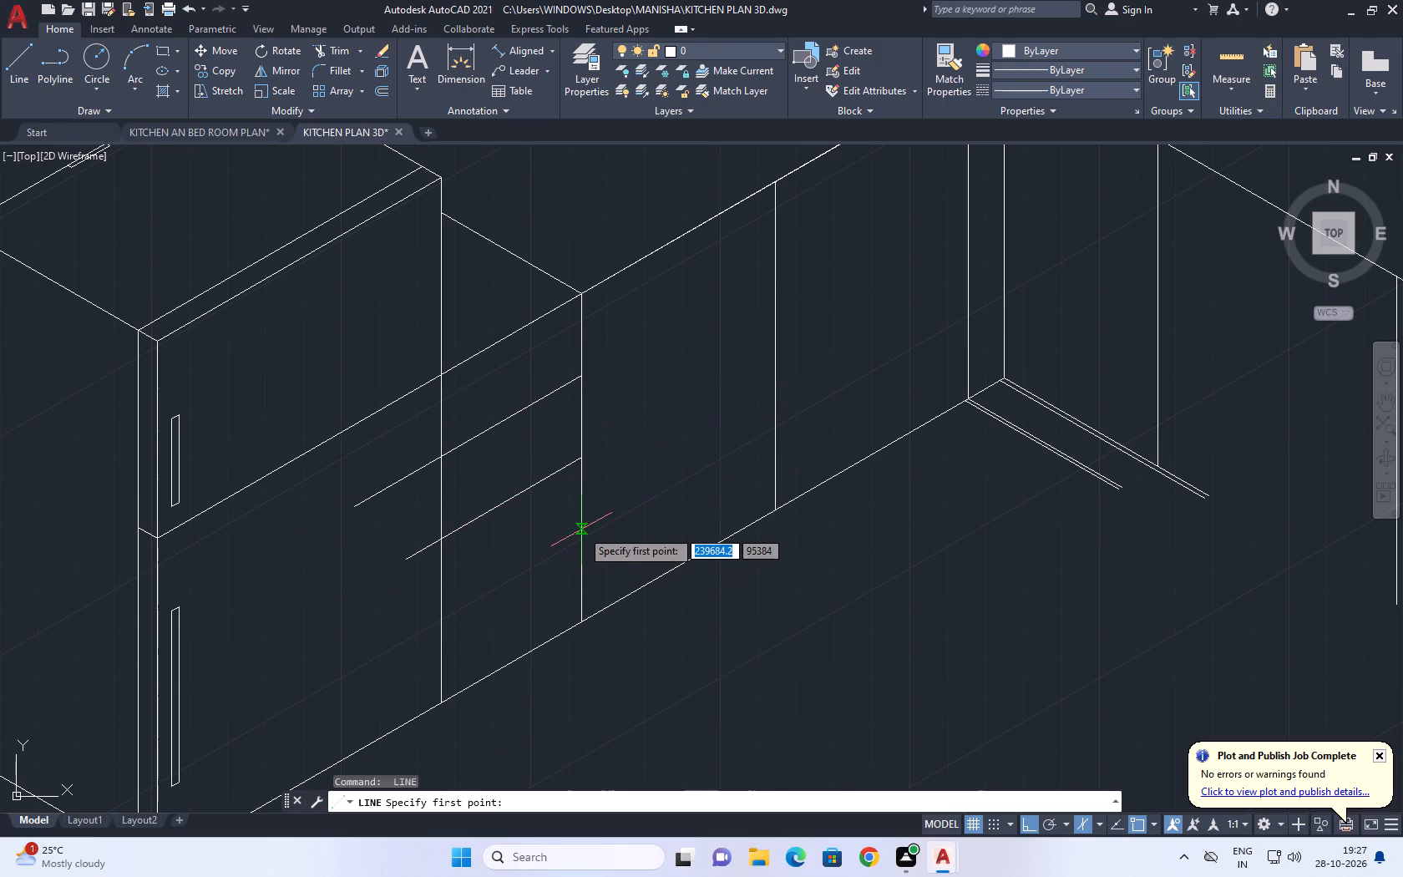
pyautogui.click(580, 535)
pyautogui.click(396, 677)
pyautogui.press('space')
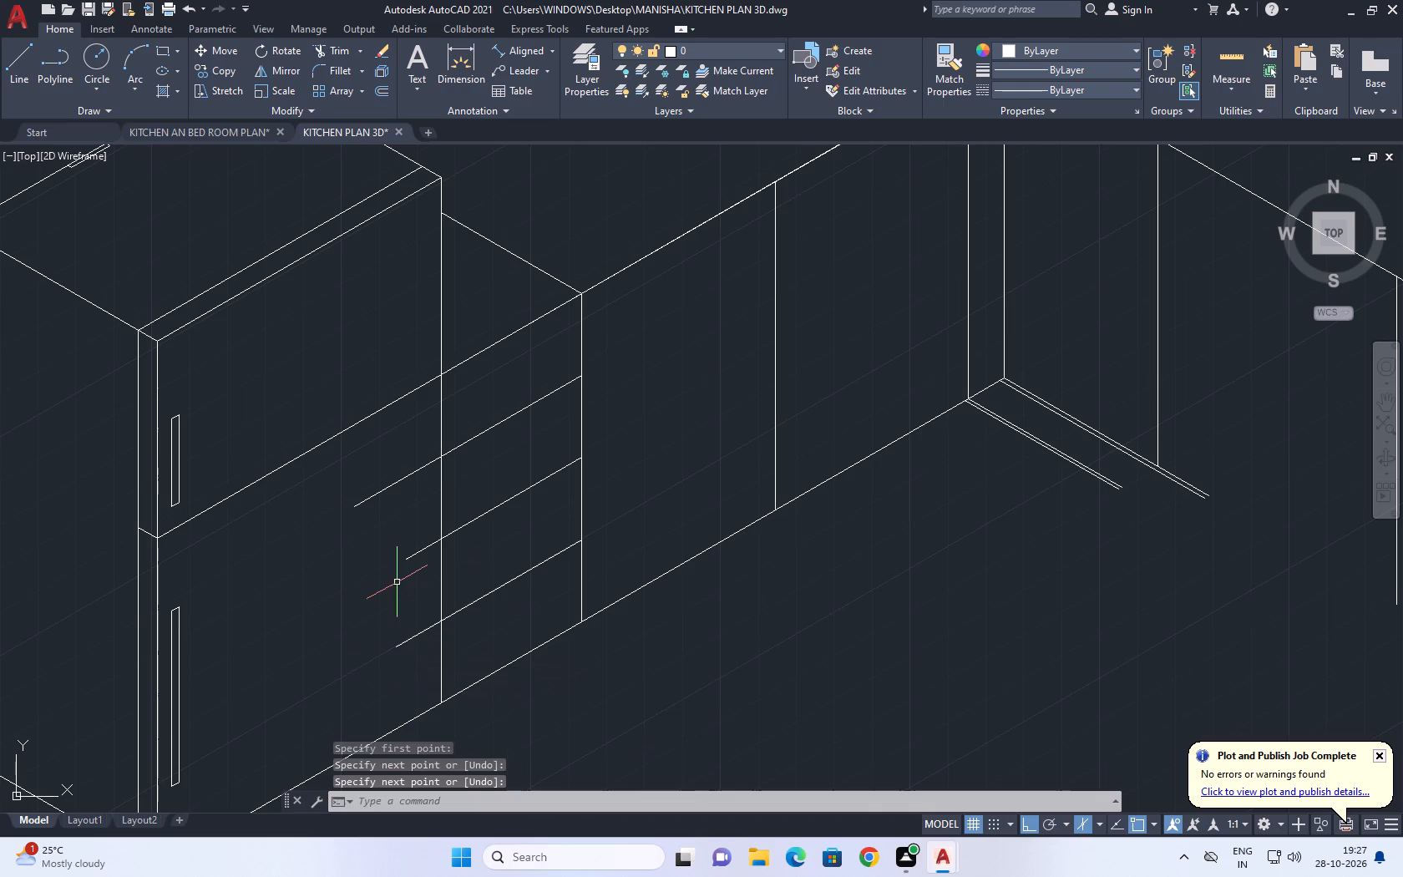
# Trim the three drawer lines' overhanging ends back to the tall unit's vertical edge.
pyautogui.write('TR')
pyautogui.press('space')
pyautogui.click(401, 453)
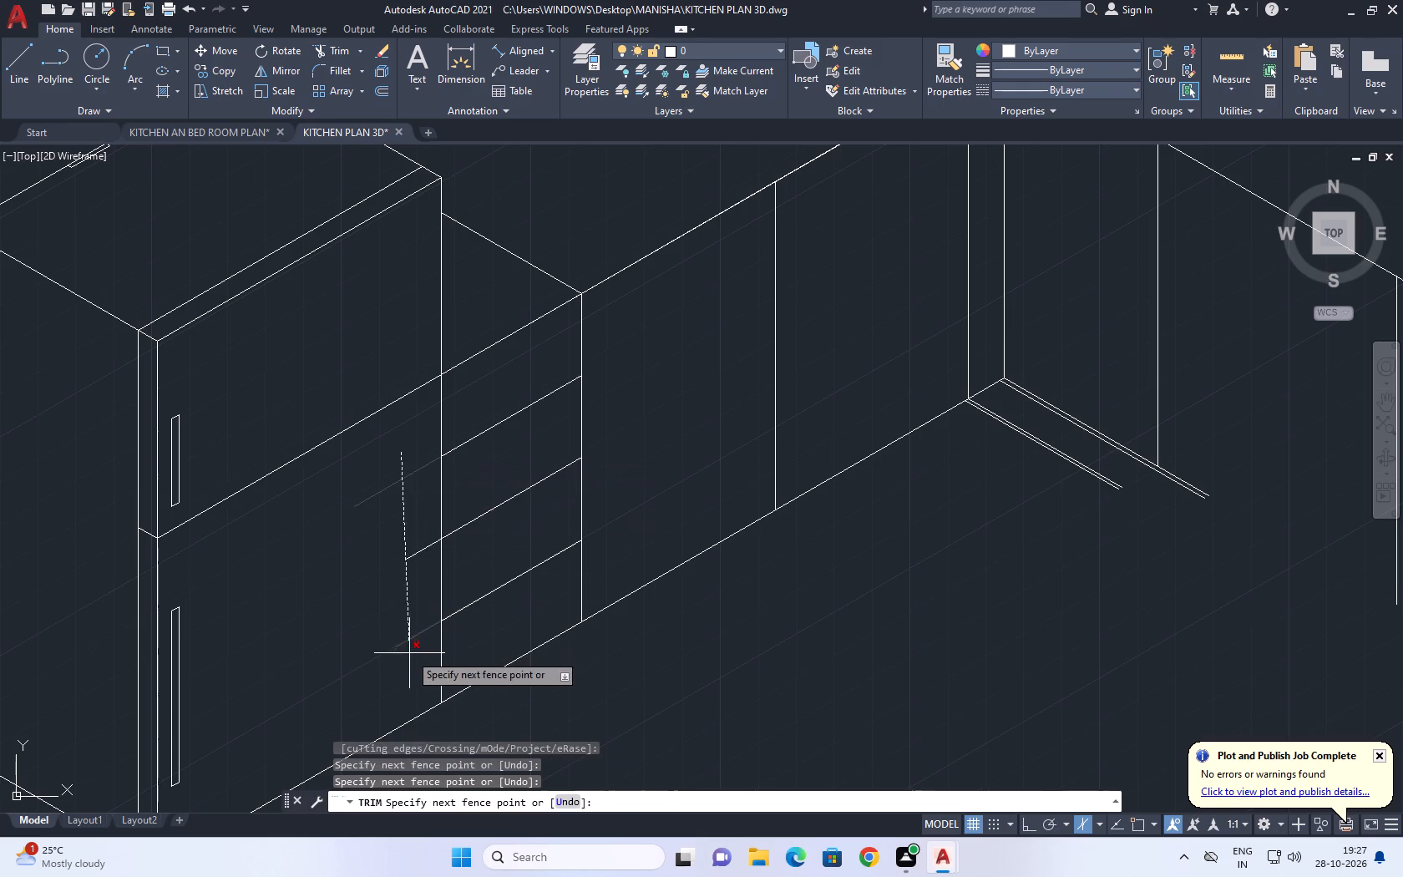
pyautogui.click(411, 654)
pyautogui.press('space')
# Copy the first base unit's top front edge 1 unit downward.
pyautogui.moveTo(500, 502); pyautogui.dragTo(627, 617, button='middle')
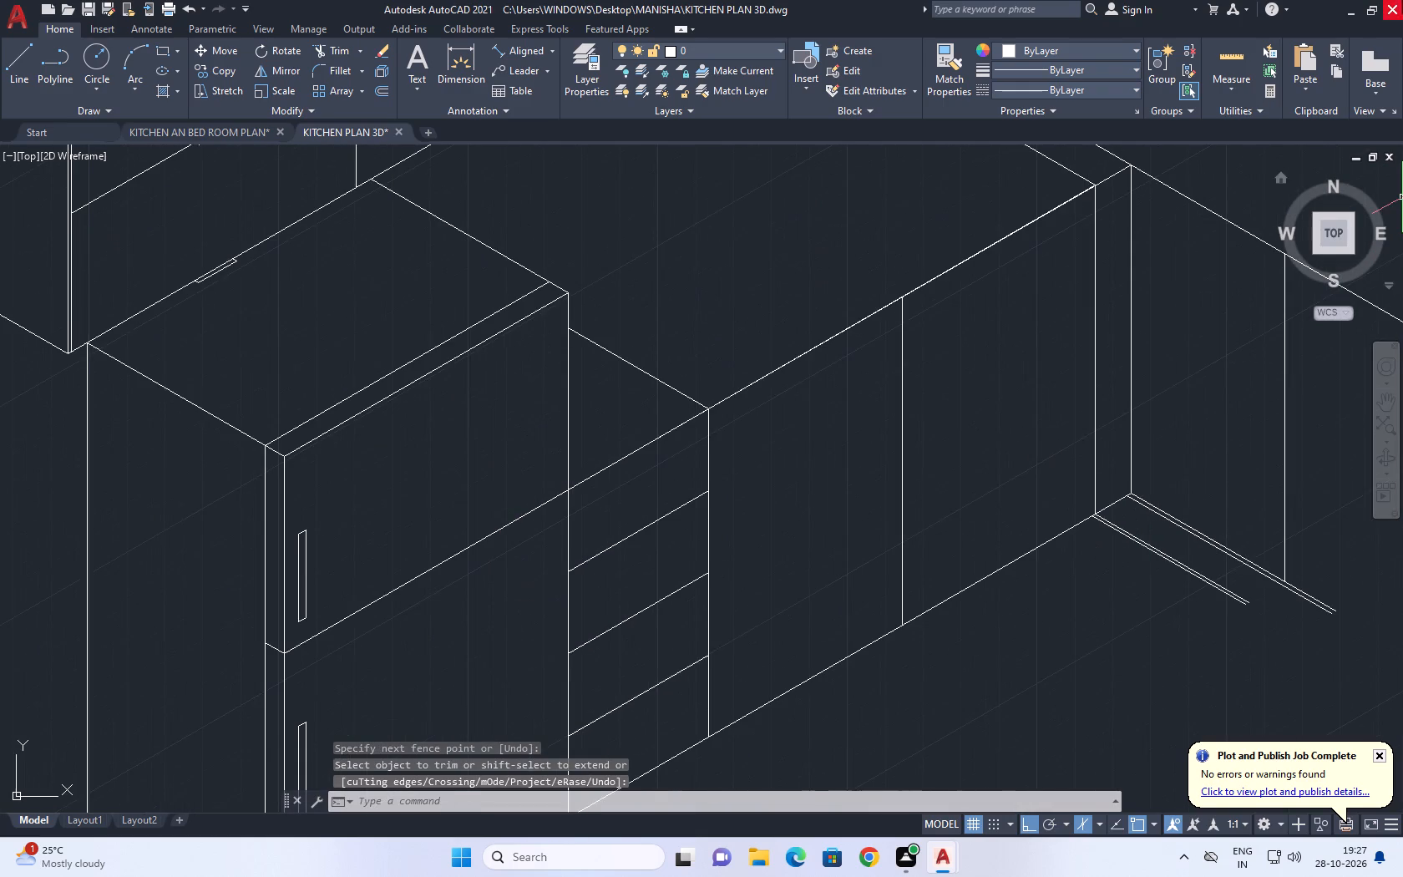
pyautogui.click(635, 446)
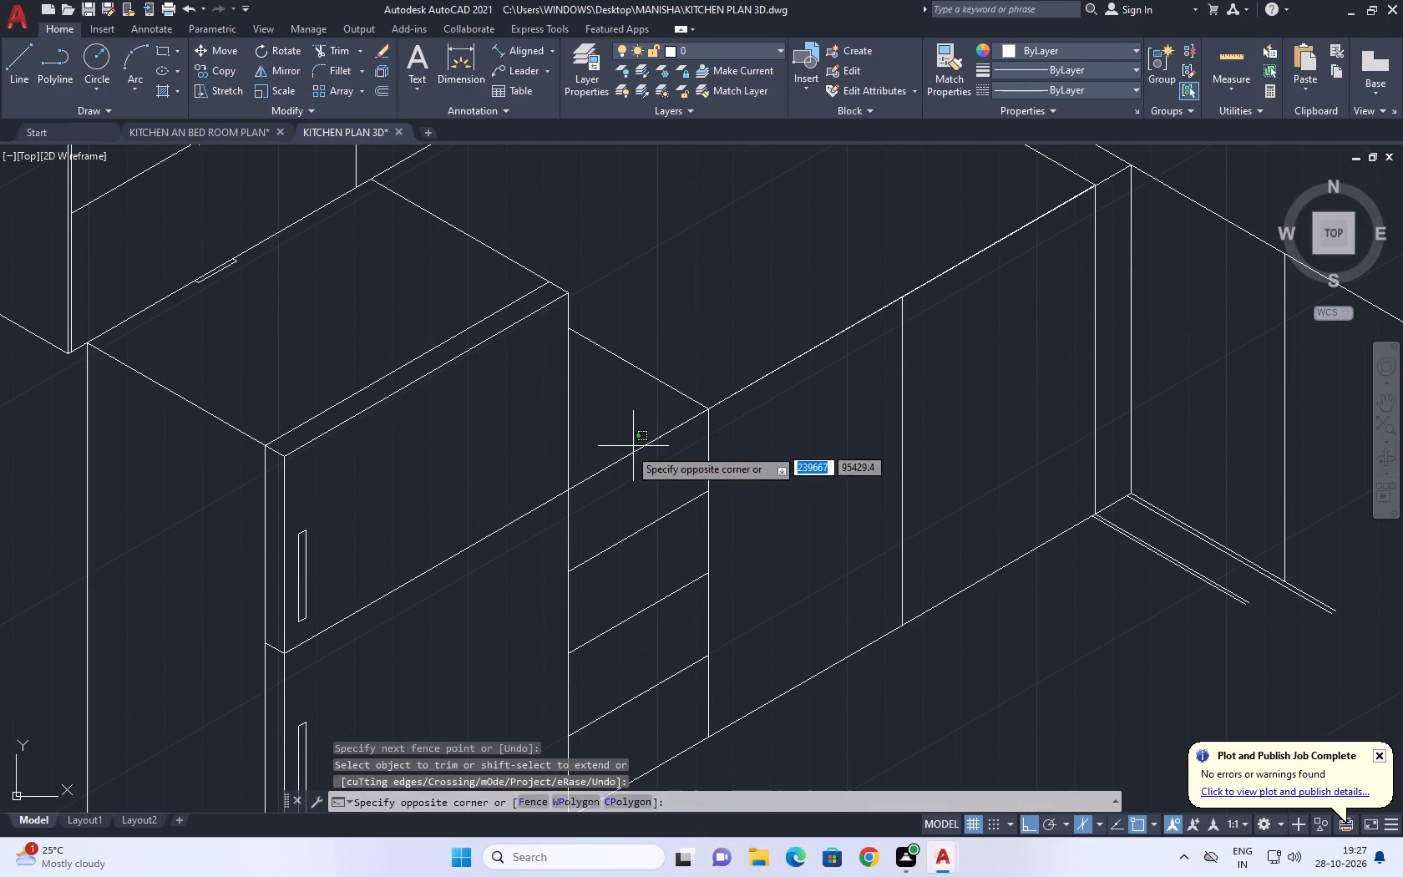
pyautogui.click(620, 459)
pyautogui.middleClick(646, 452)
pyautogui.press('Escape')
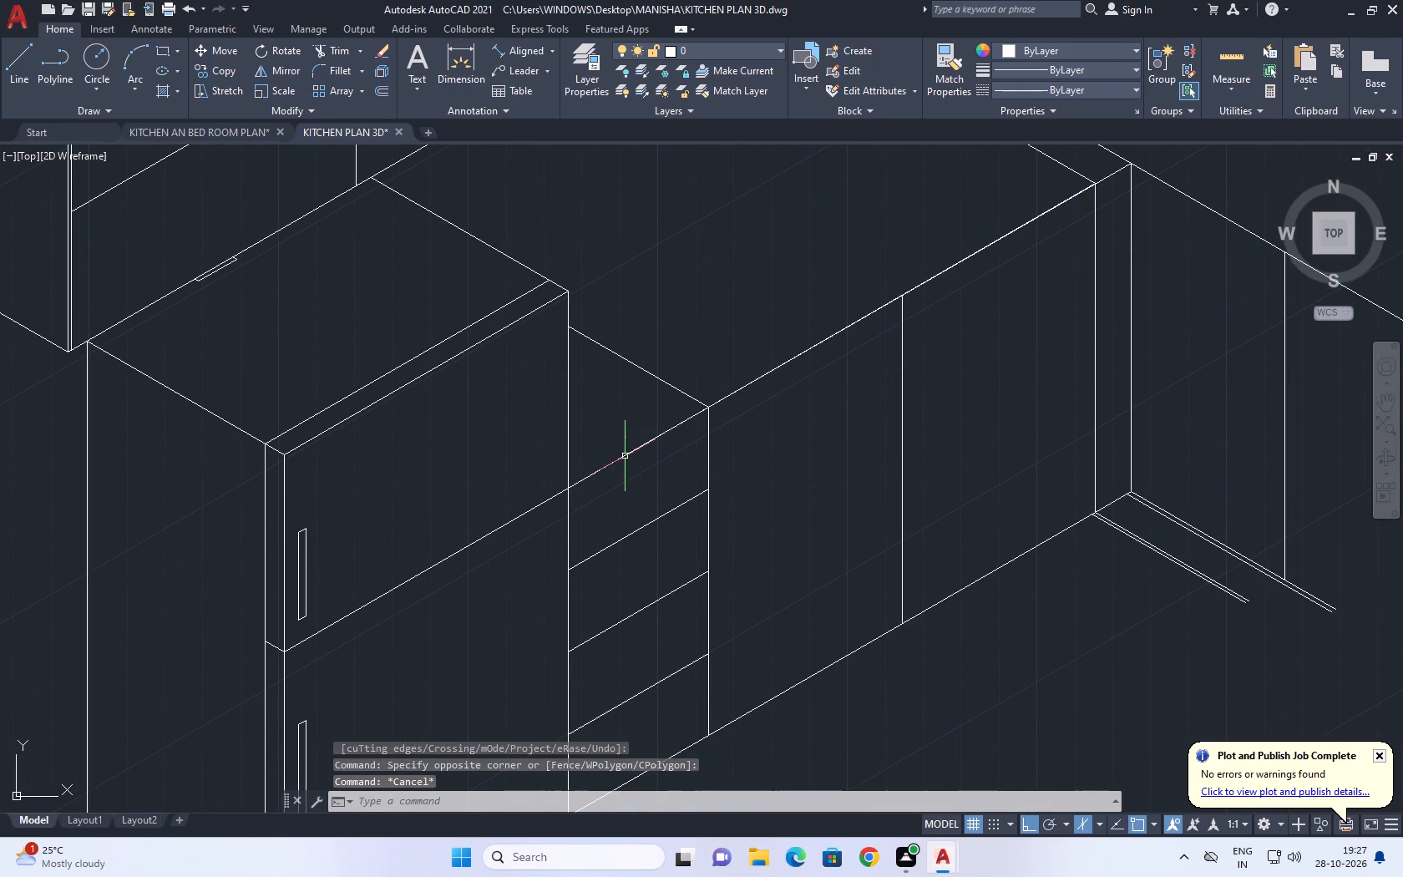
pyautogui.click(625, 456)
pyautogui.press('c')
pyautogui.press('o')
pyautogui.press('space')
pyautogui.click(643, 456)
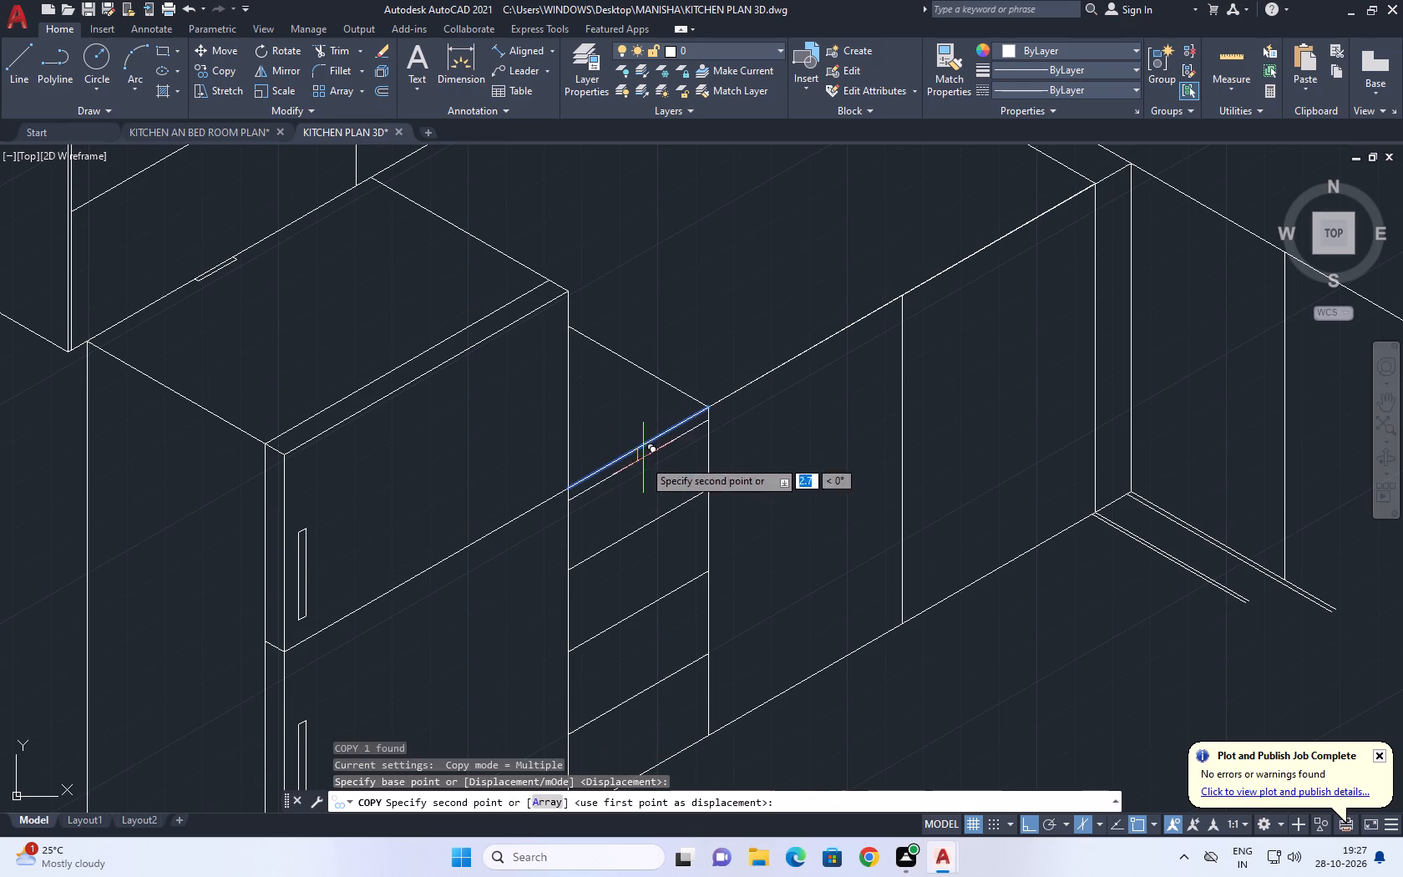
pyautogui.write('1')
pyautogui.press('space')
pyautogui.moveTo(686, 525); pyautogui.dragTo(694, 402, button='middle')
pyautogui.press('space')
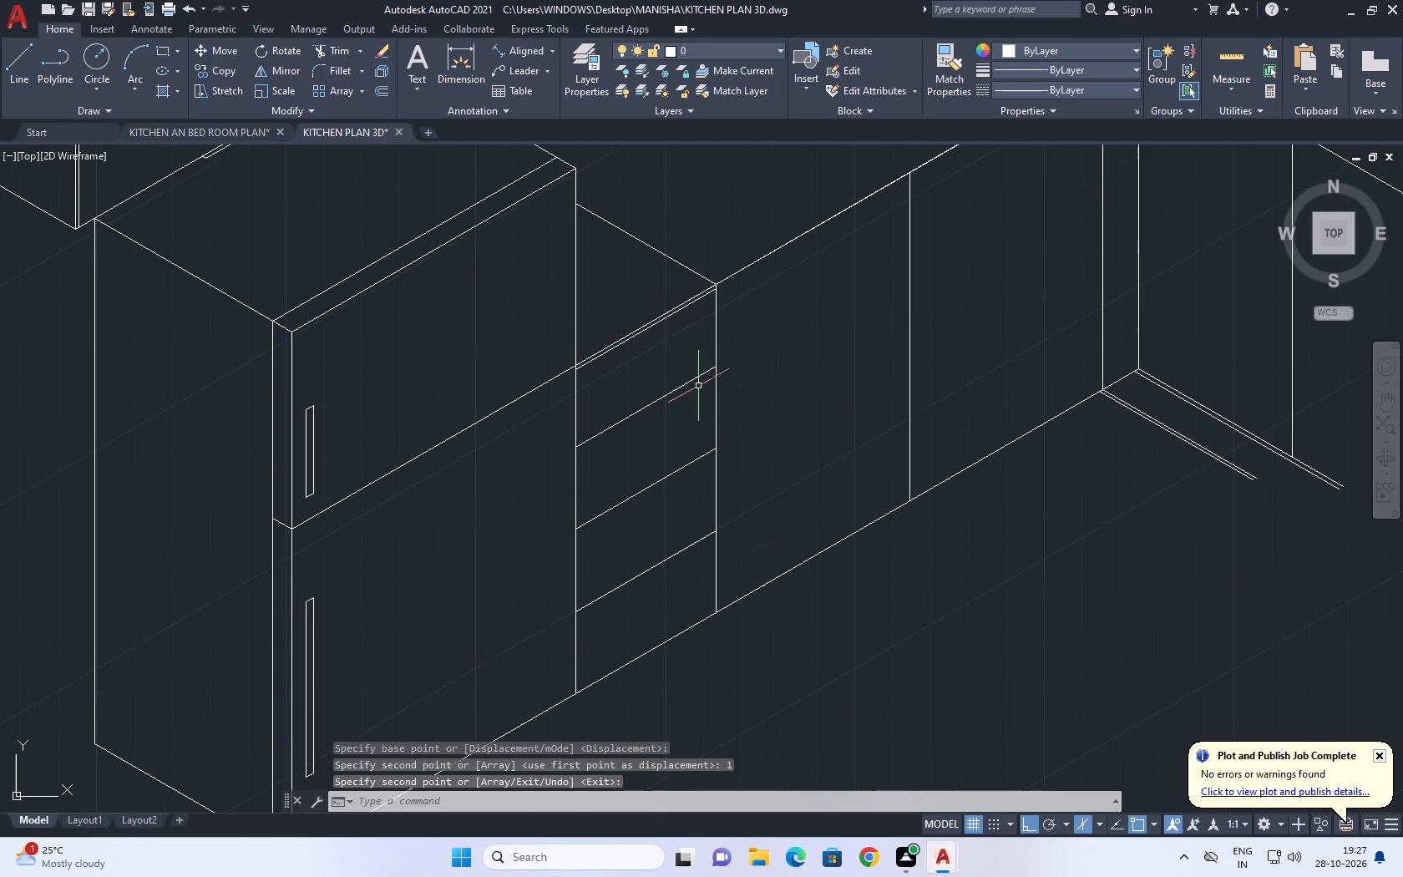
# Copy the first base unit's bottom front edge 1 unit upward.
pyautogui.click(656, 641)
pyautogui.click(656, 654)
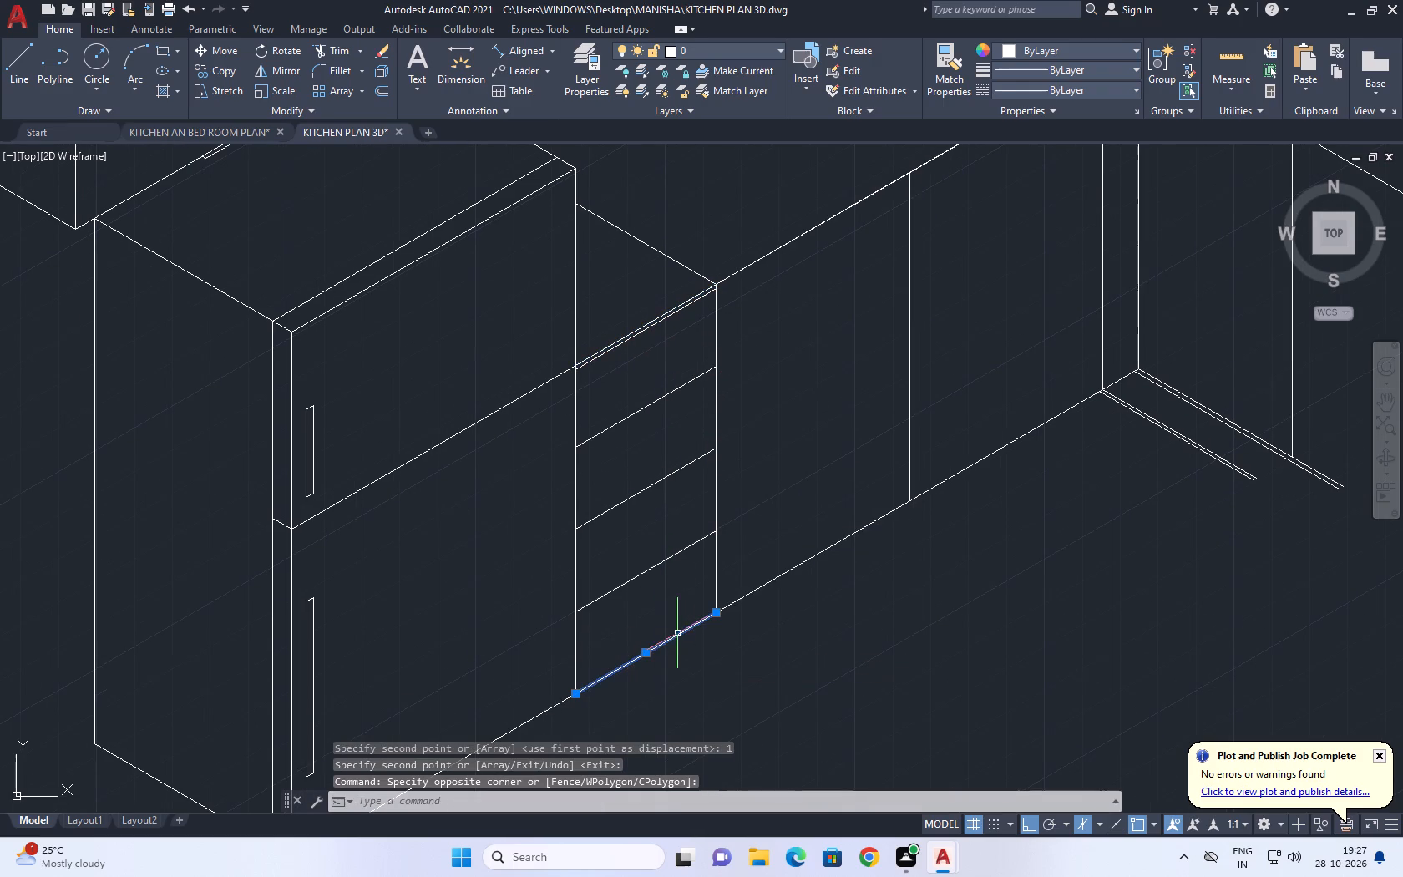
pyautogui.press('c')
pyautogui.write('O')
pyautogui.press('space')
pyautogui.click(661, 627)
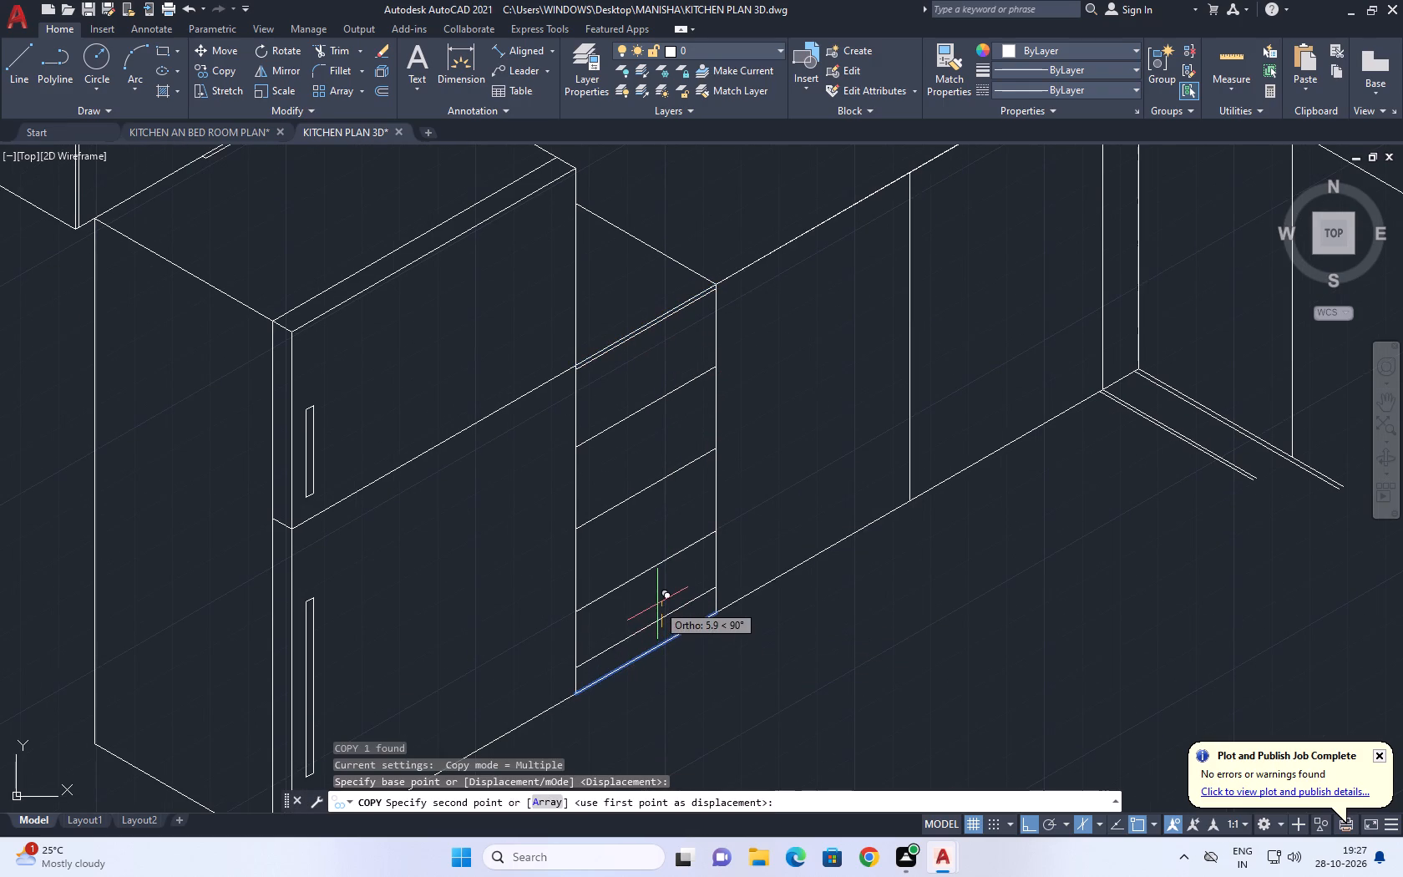
pyautogui.write('1')
pyautogui.press('space')
pyautogui.press('space')
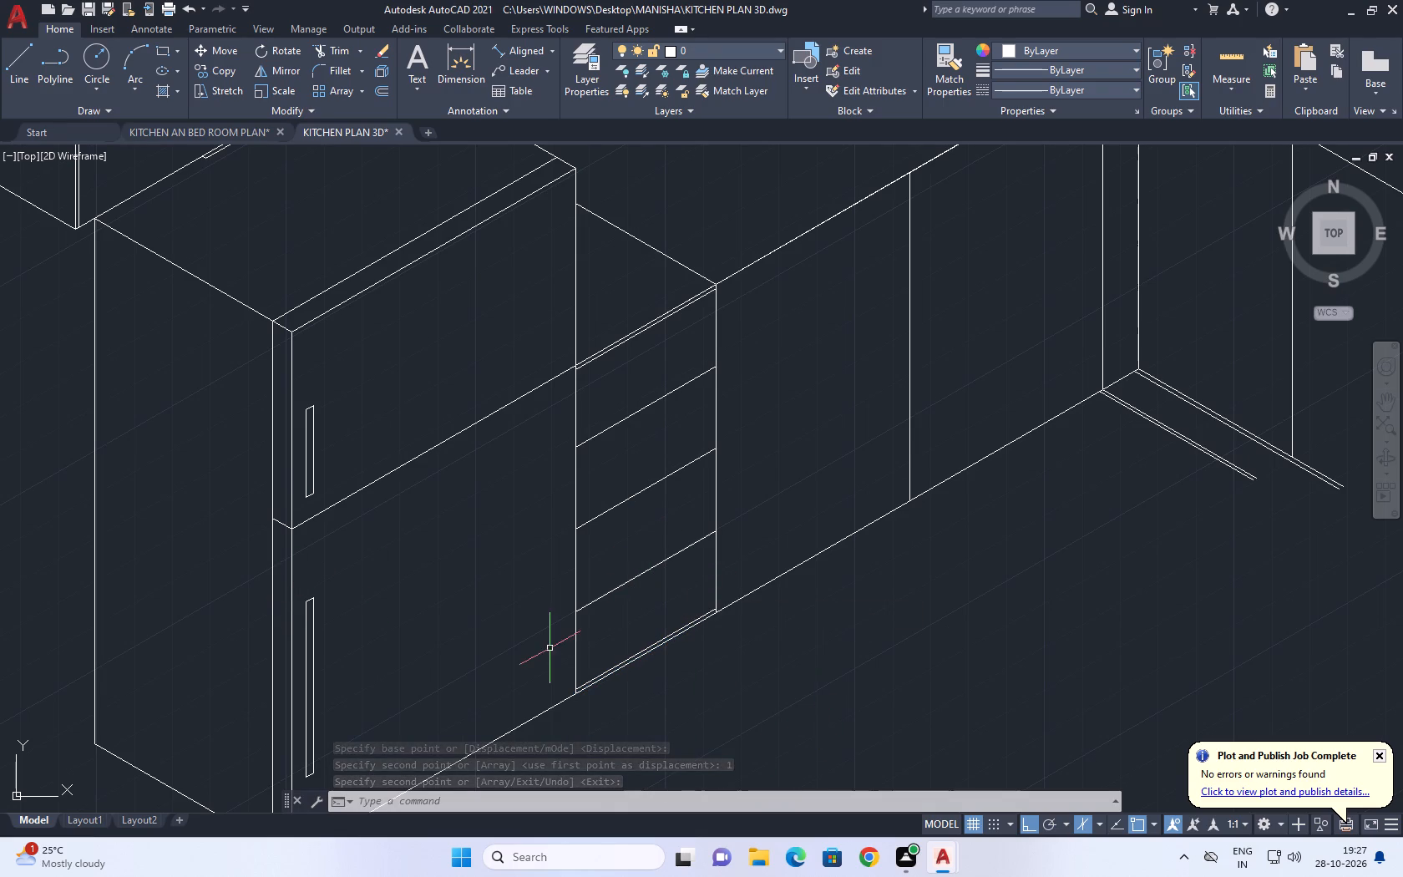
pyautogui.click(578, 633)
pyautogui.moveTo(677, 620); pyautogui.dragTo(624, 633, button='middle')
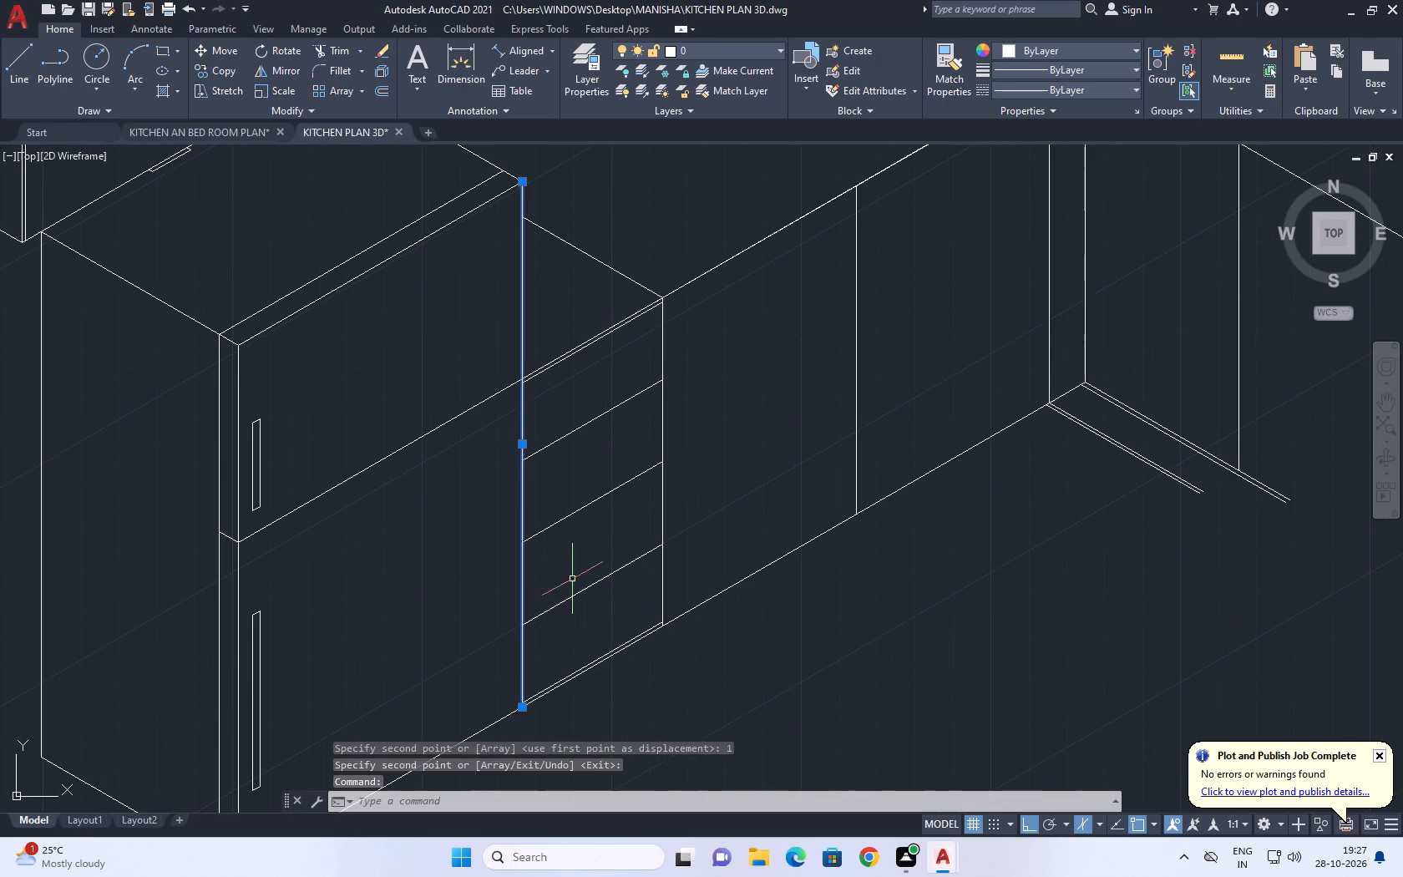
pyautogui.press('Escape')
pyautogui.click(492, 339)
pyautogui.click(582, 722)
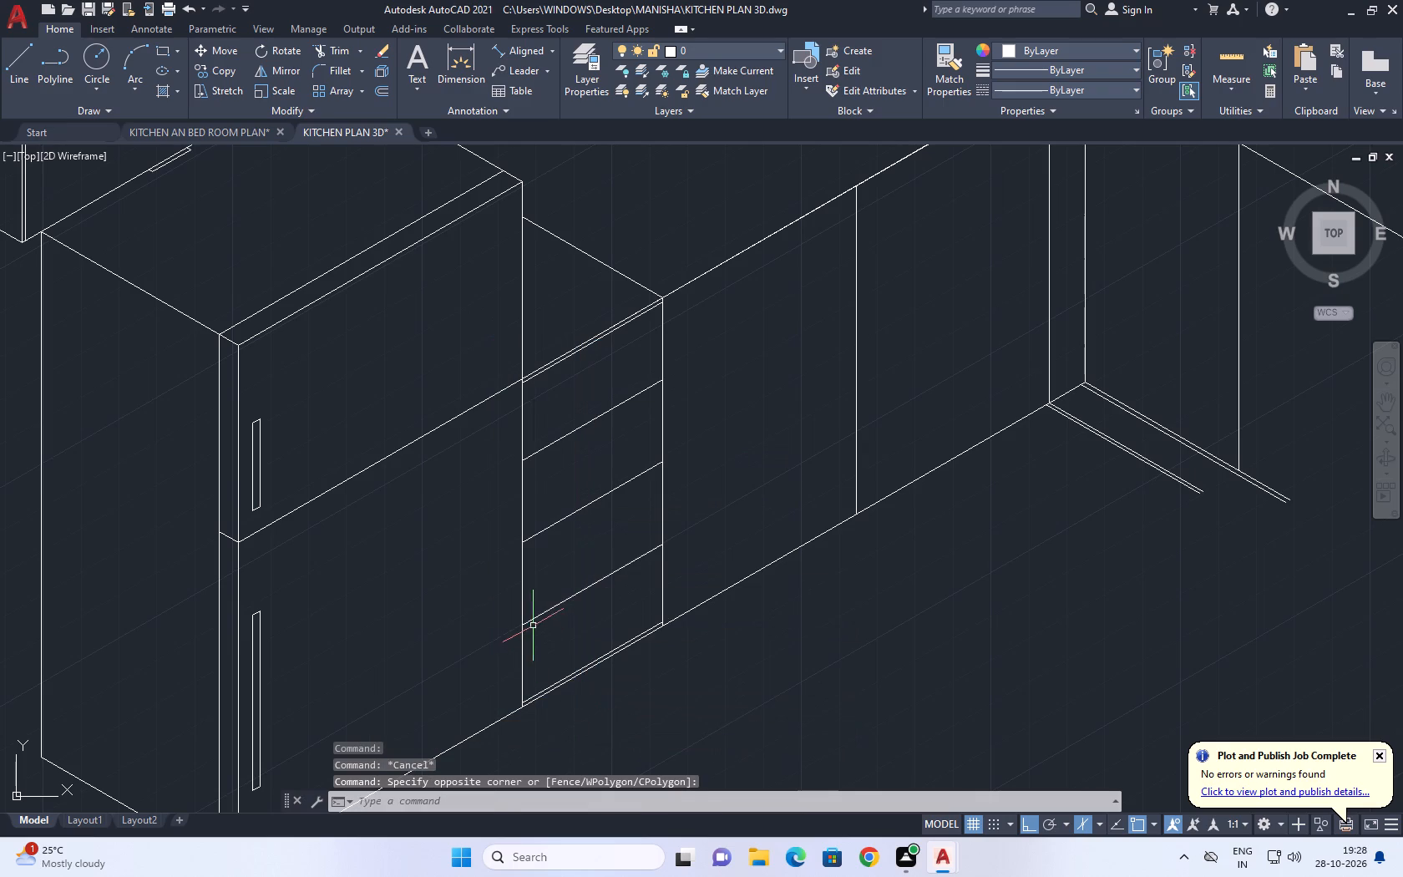
# Draw a vertical line along the first base unit's side at the tall unit, from its top edge to its bottom corner.
pyautogui.press('l')
pyautogui.press('space')
pyautogui.click(523, 376)
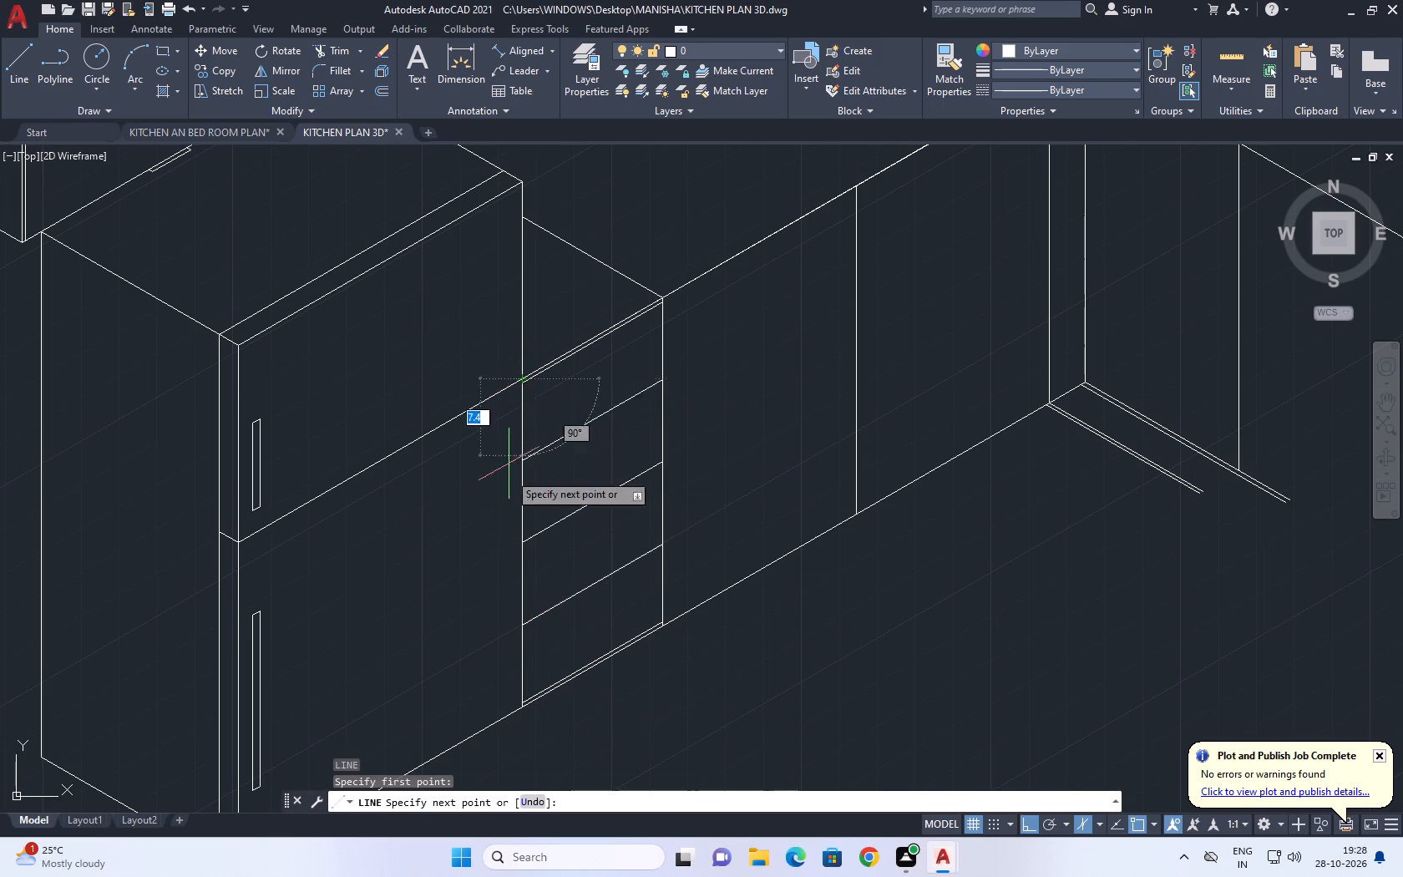
pyautogui.scroll(1, 505, 657)
pyautogui.click(533, 744)
pyautogui.press('space')
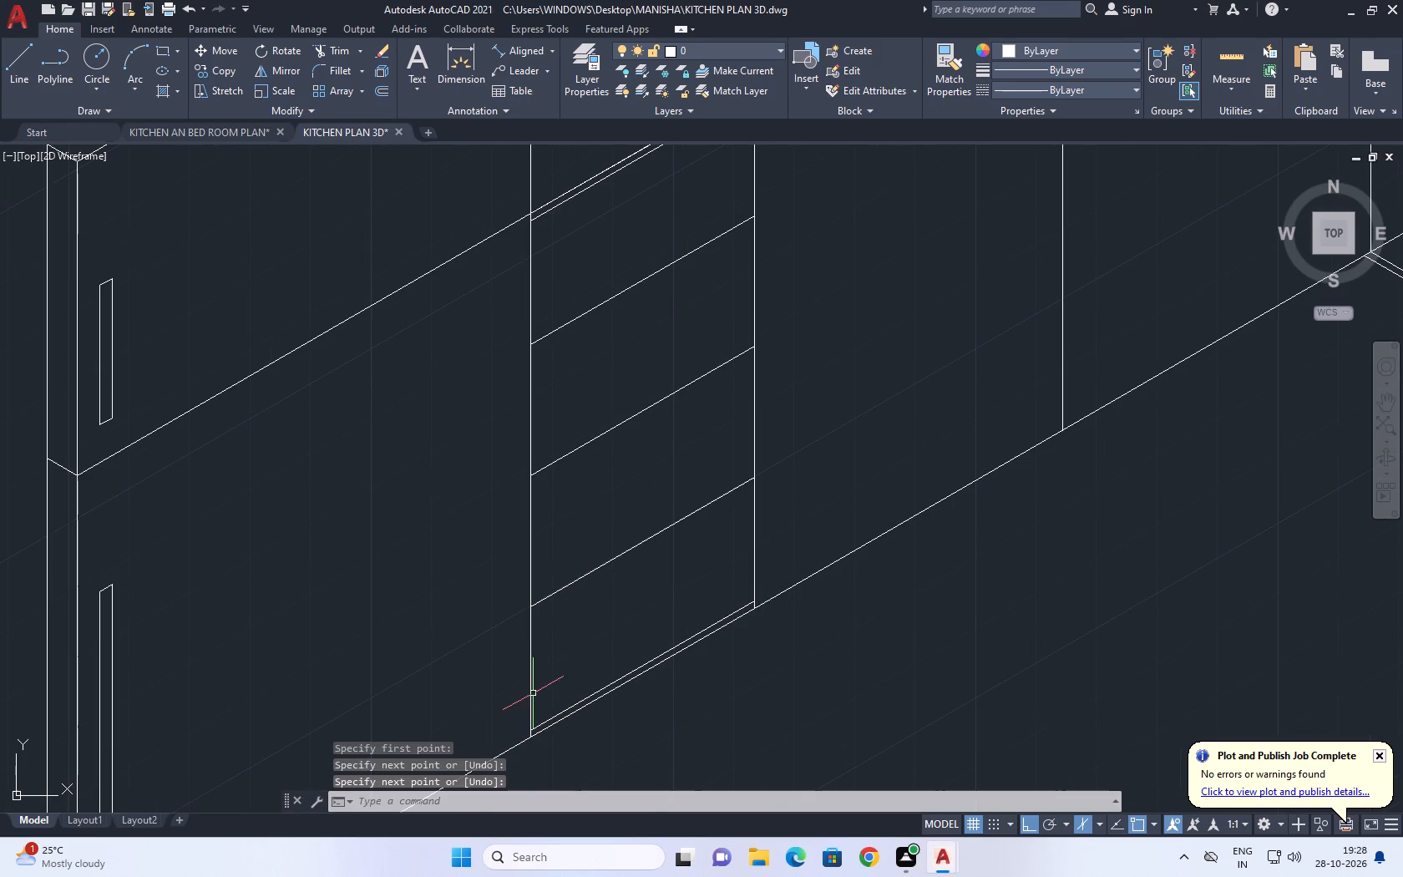
# Copy the new vertical side line 1 unit inward into the first base unit's front.
pyautogui.click(533, 693)
pyautogui.click(539, 670)
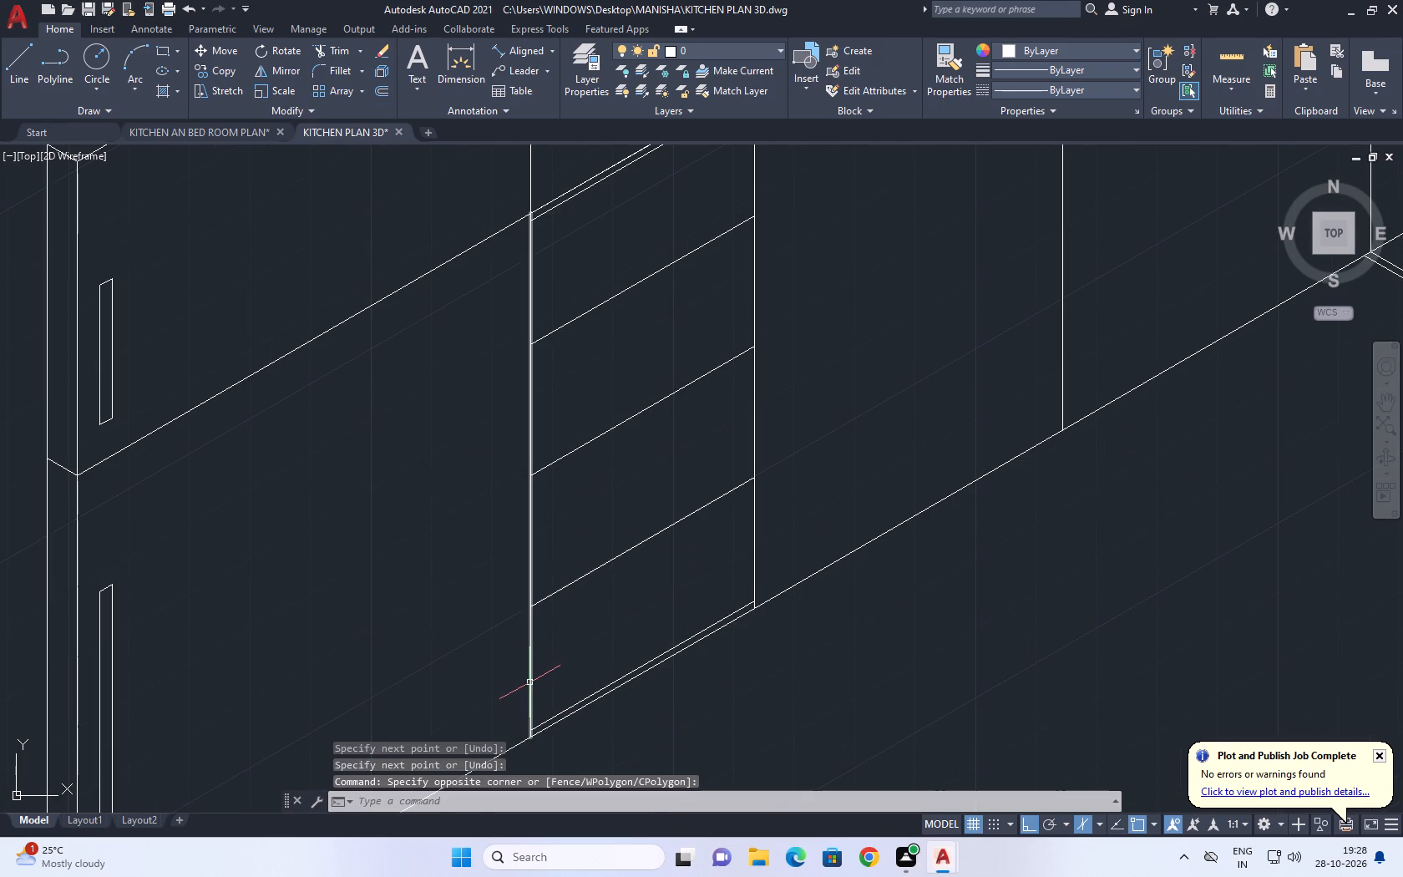
pyautogui.click(533, 683)
pyautogui.click(560, 636)
pyautogui.click(532, 655)
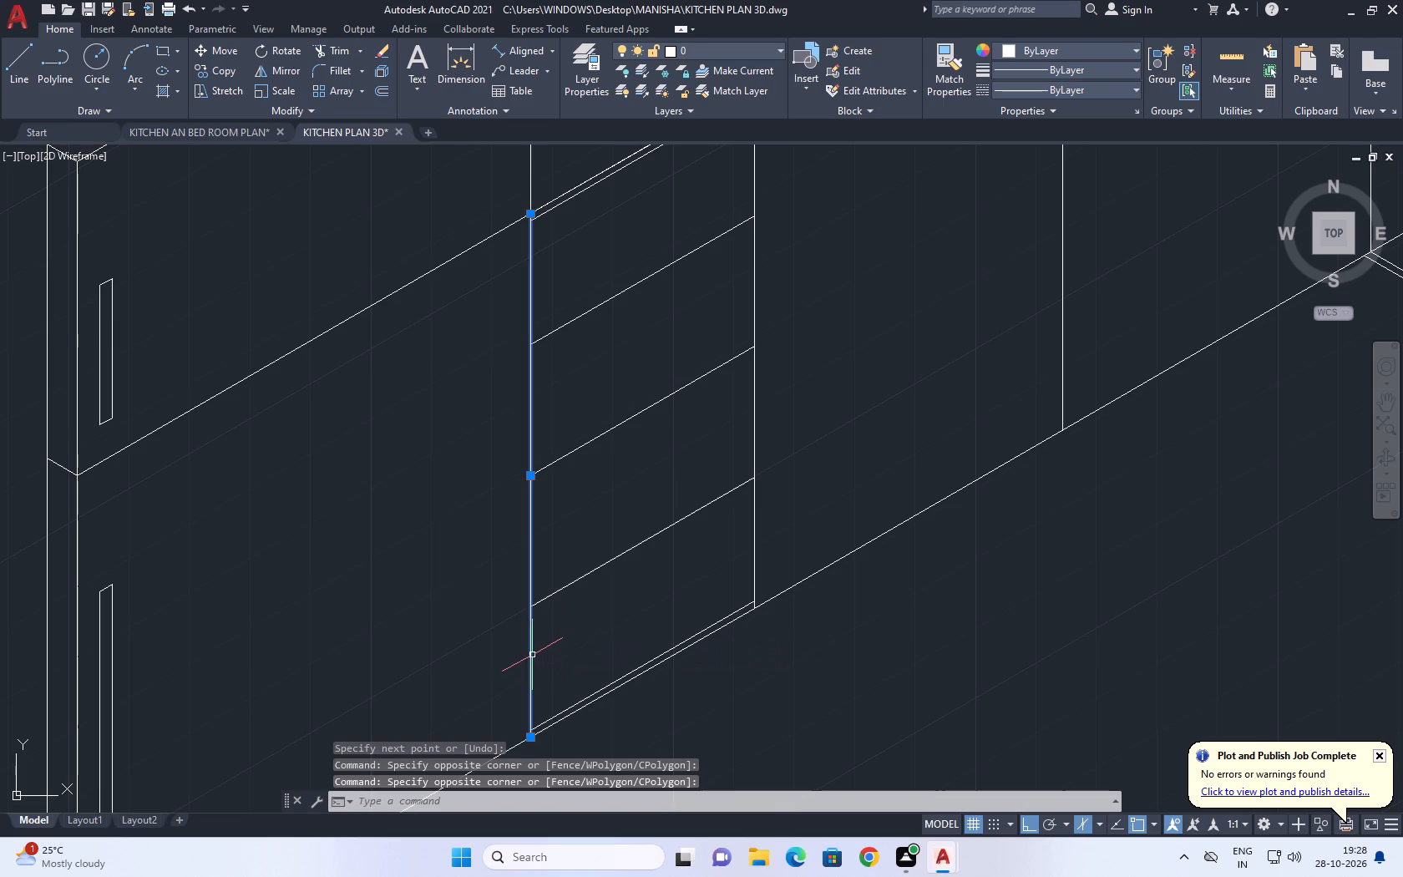
pyautogui.write('CO')
pyautogui.press('space')
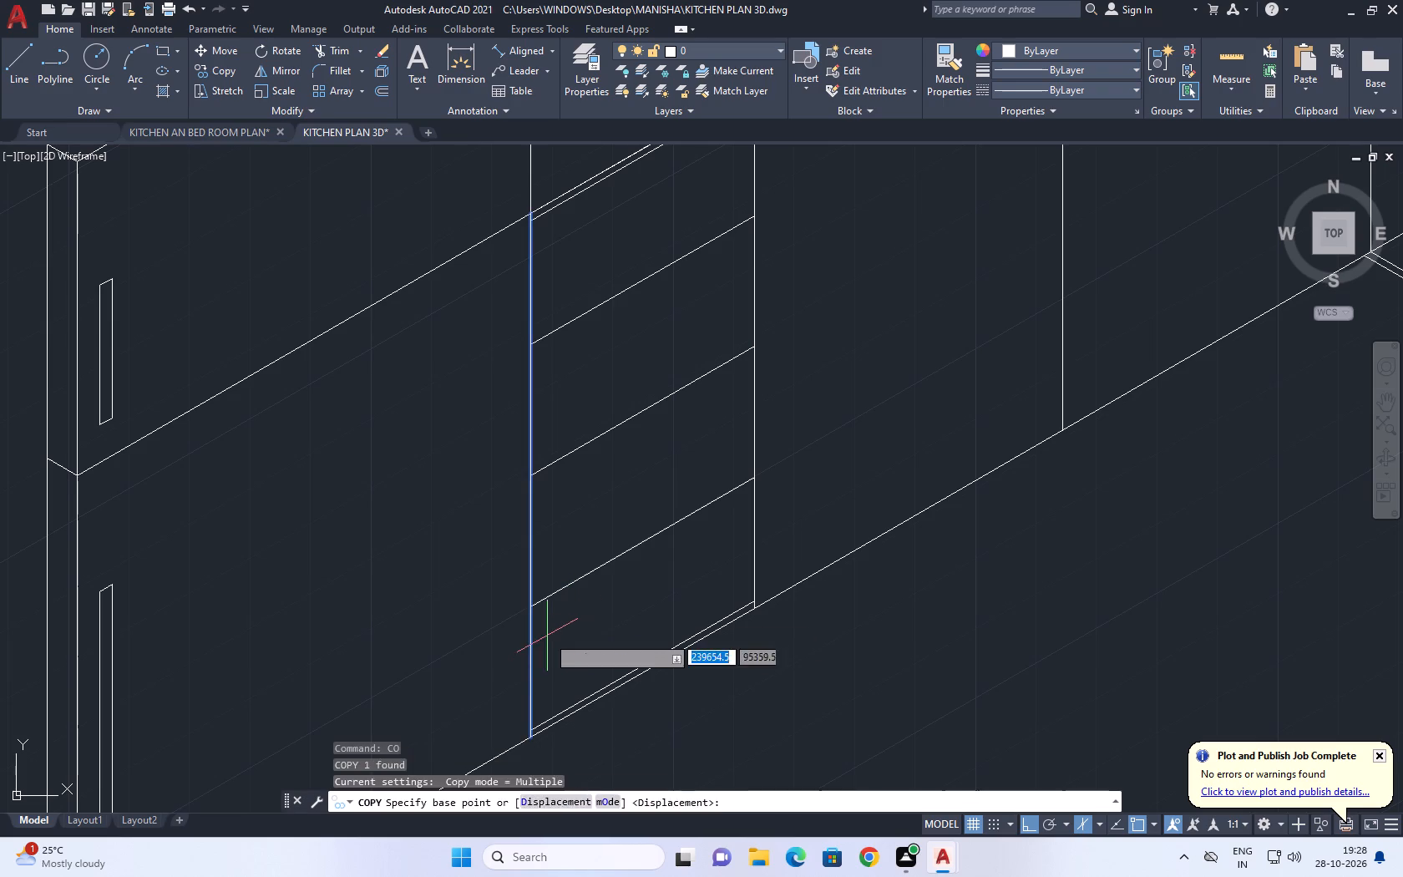
pyautogui.click(546, 636)
pyautogui.write('1')
pyautogui.press('space')
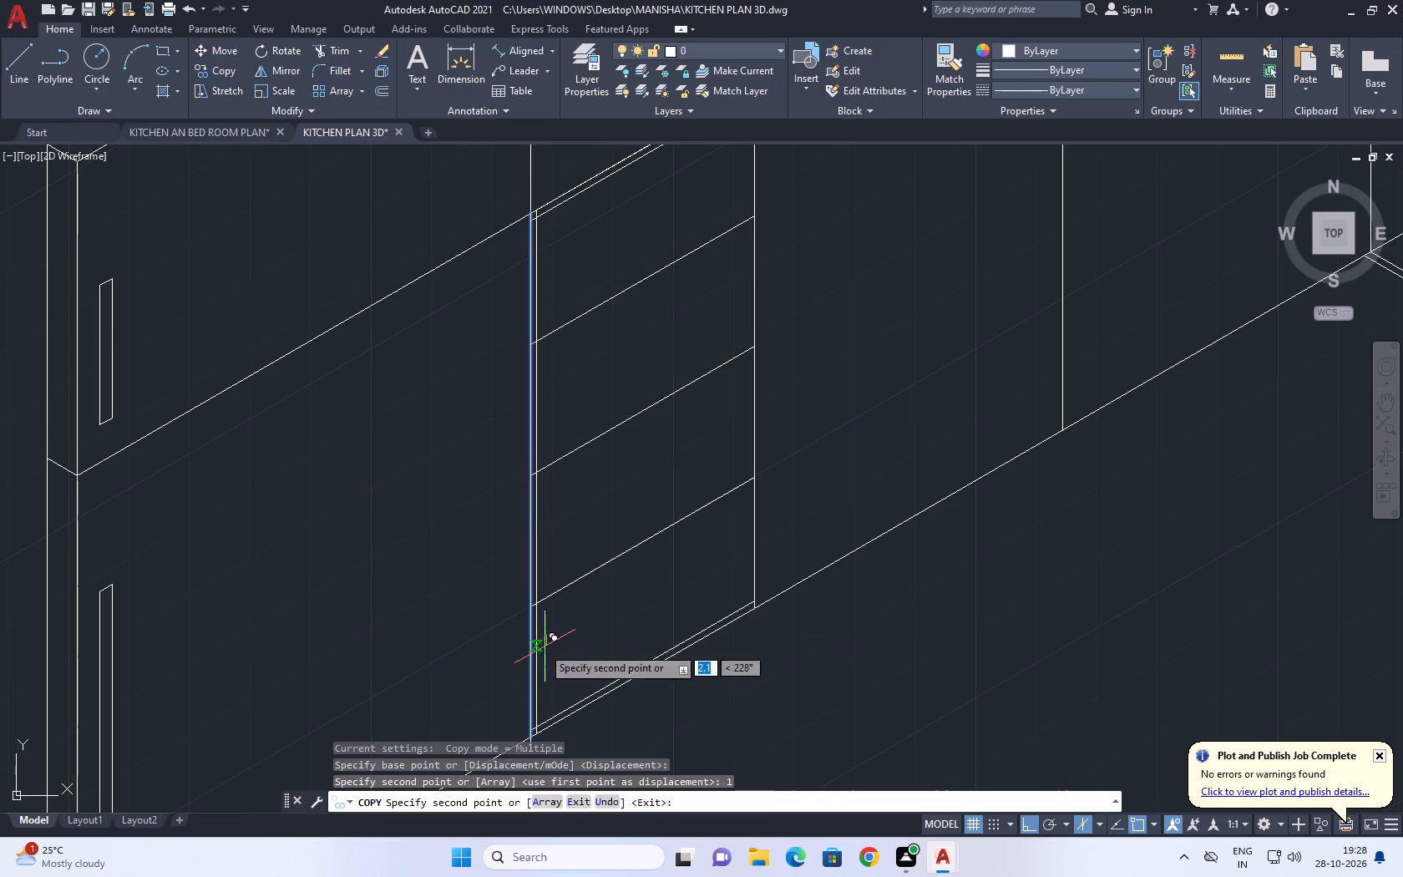
pyautogui.press('space')
# Delete the original vertical side line overlapping the tall unit's edge.
pyautogui.click(529, 646)
pyautogui.press('Delete')
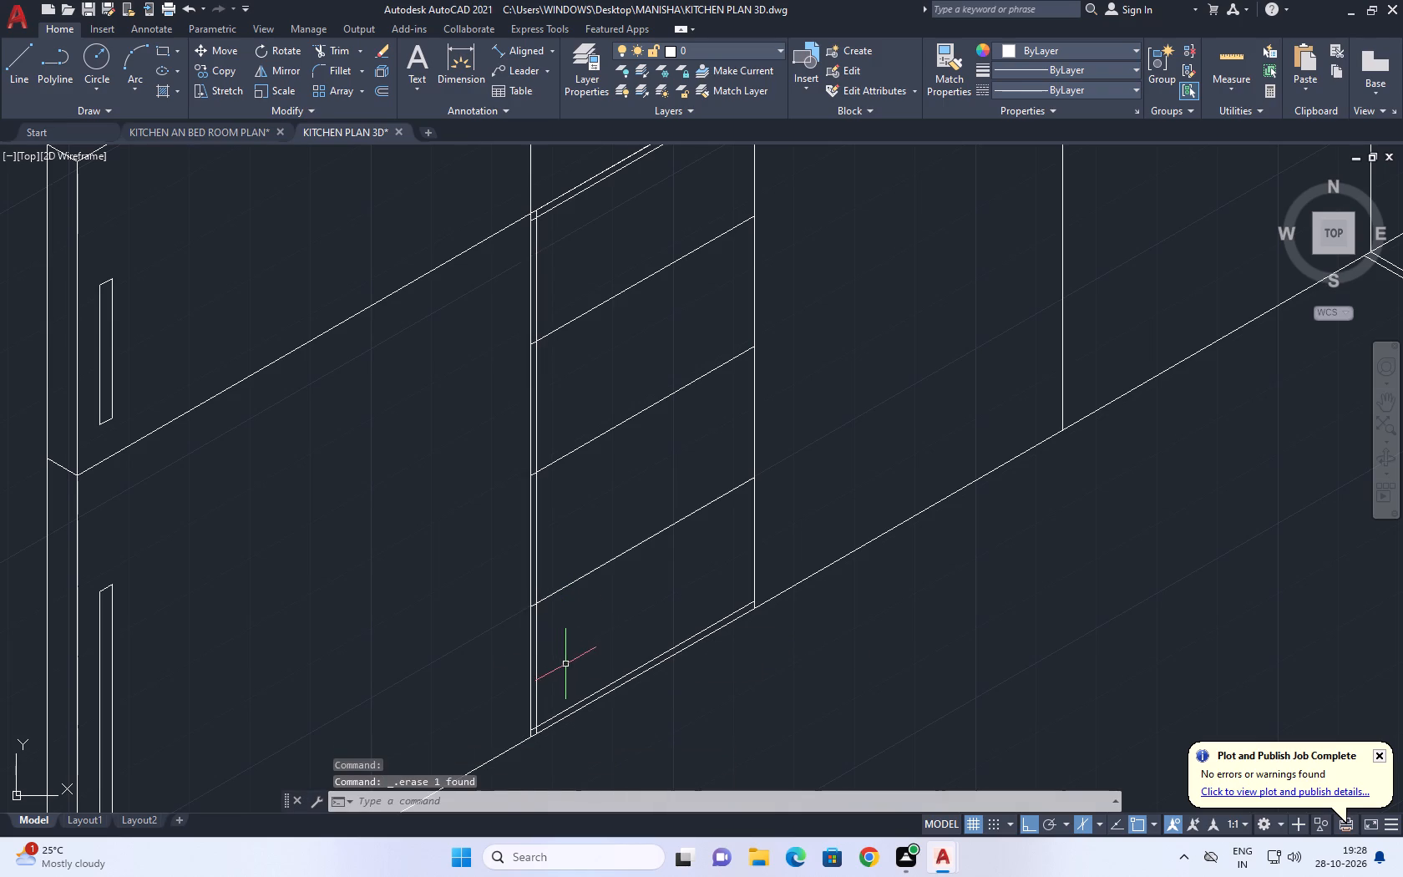
# Copy the divider line on the first base unit's other side 1 unit inward.
pyautogui.moveTo(701, 480); pyautogui.dragTo(681, 546, button='middle')
pyautogui.click(723, 515)
pyautogui.click(691, 498)
pyautogui.click(724, 494)
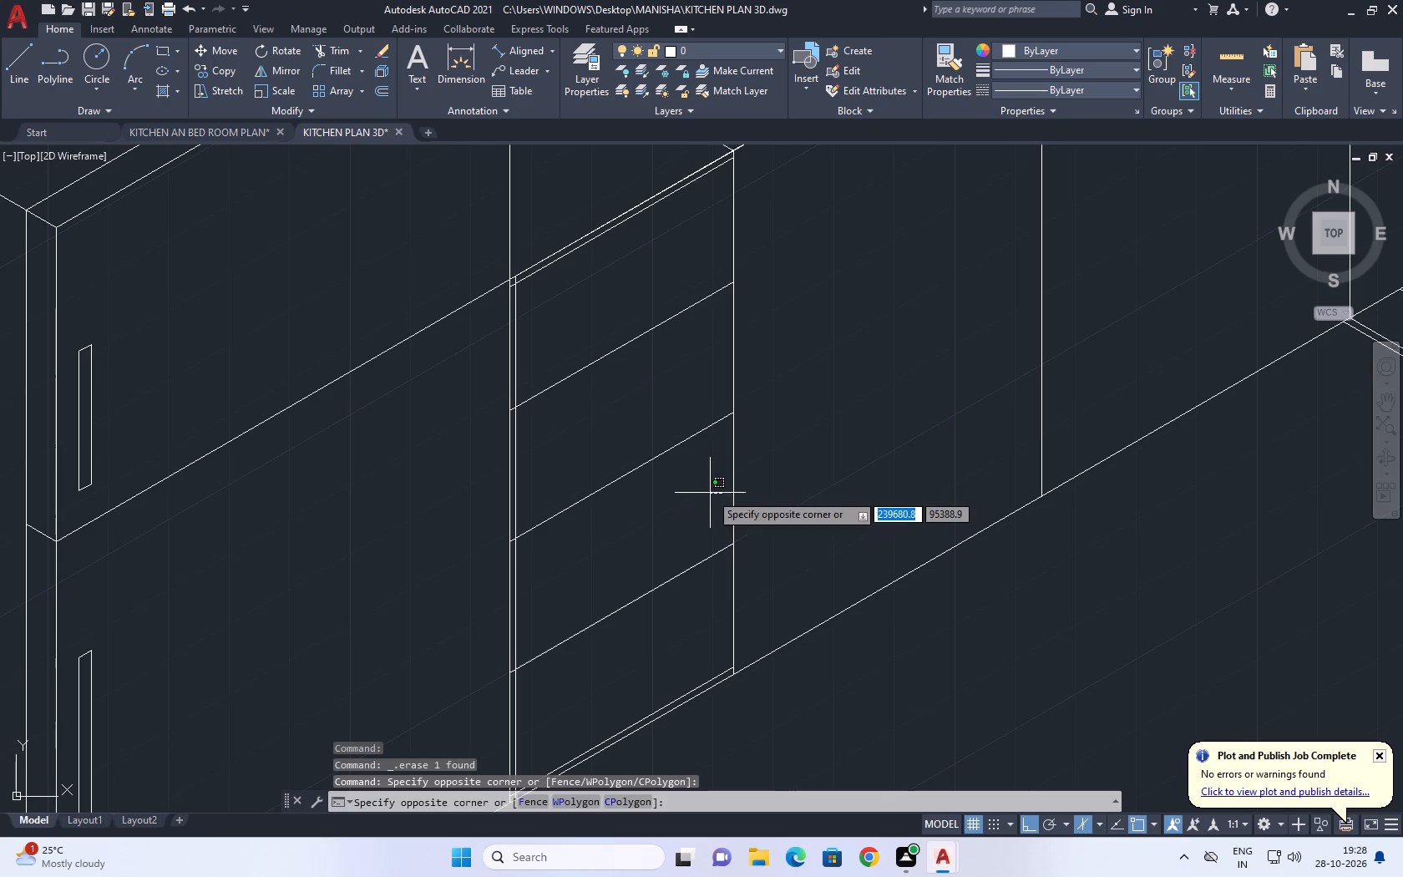
pyautogui.click(734, 479)
pyautogui.moveTo(747, 466); pyautogui.dragTo(732, 470)
pyautogui.click(707, 484)
pyautogui.moveTo(731, 489); pyautogui.dragTo(661, 596, button='middle')
pyautogui.press('c')
pyautogui.write('O')
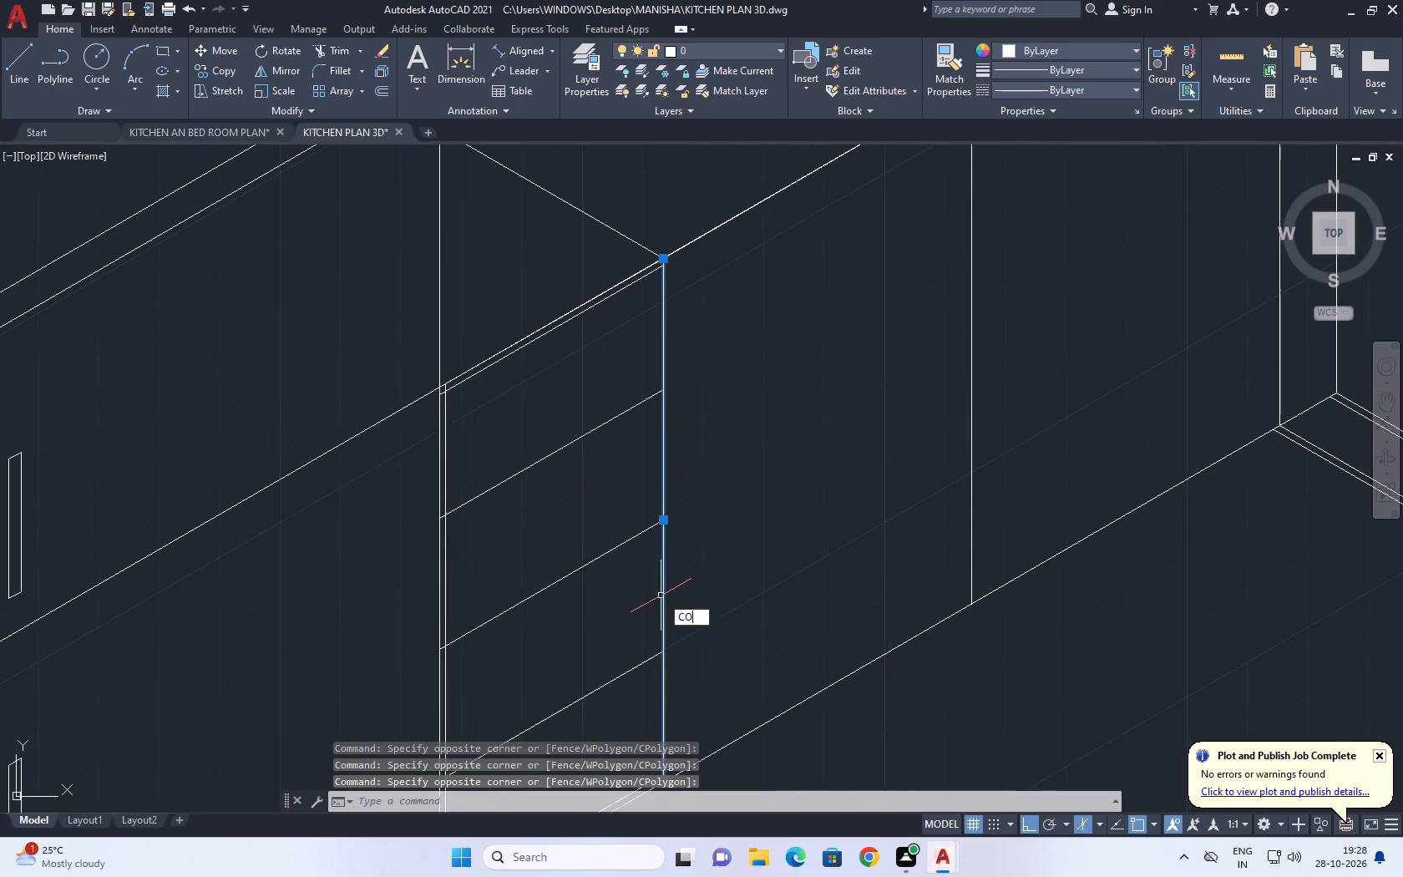
pyautogui.press('space')
pyautogui.moveTo(661, 590); pyautogui.dragTo(631, 599)
pyautogui.write('1')
pyautogui.press('space')
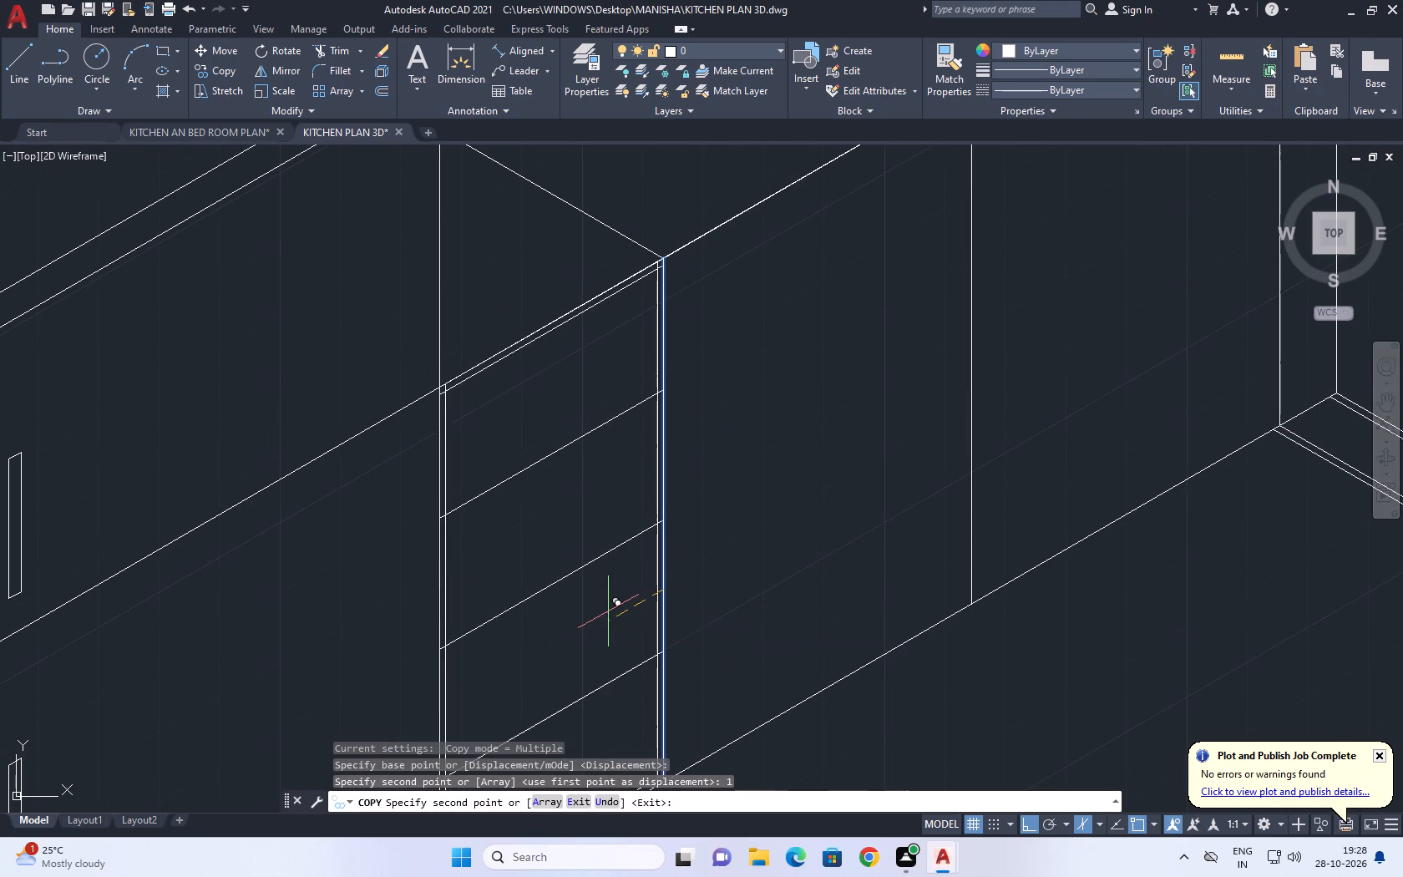
pyautogui.press('Escape')
# Trim the crossing line ends at both upper corners of the first base unit's inner border.
pyautogui.moveTo(616, 386); pyautogui.dragTo(645, 476, button='middle')
pyautogui.write('TR')
pyautogui.press('space')
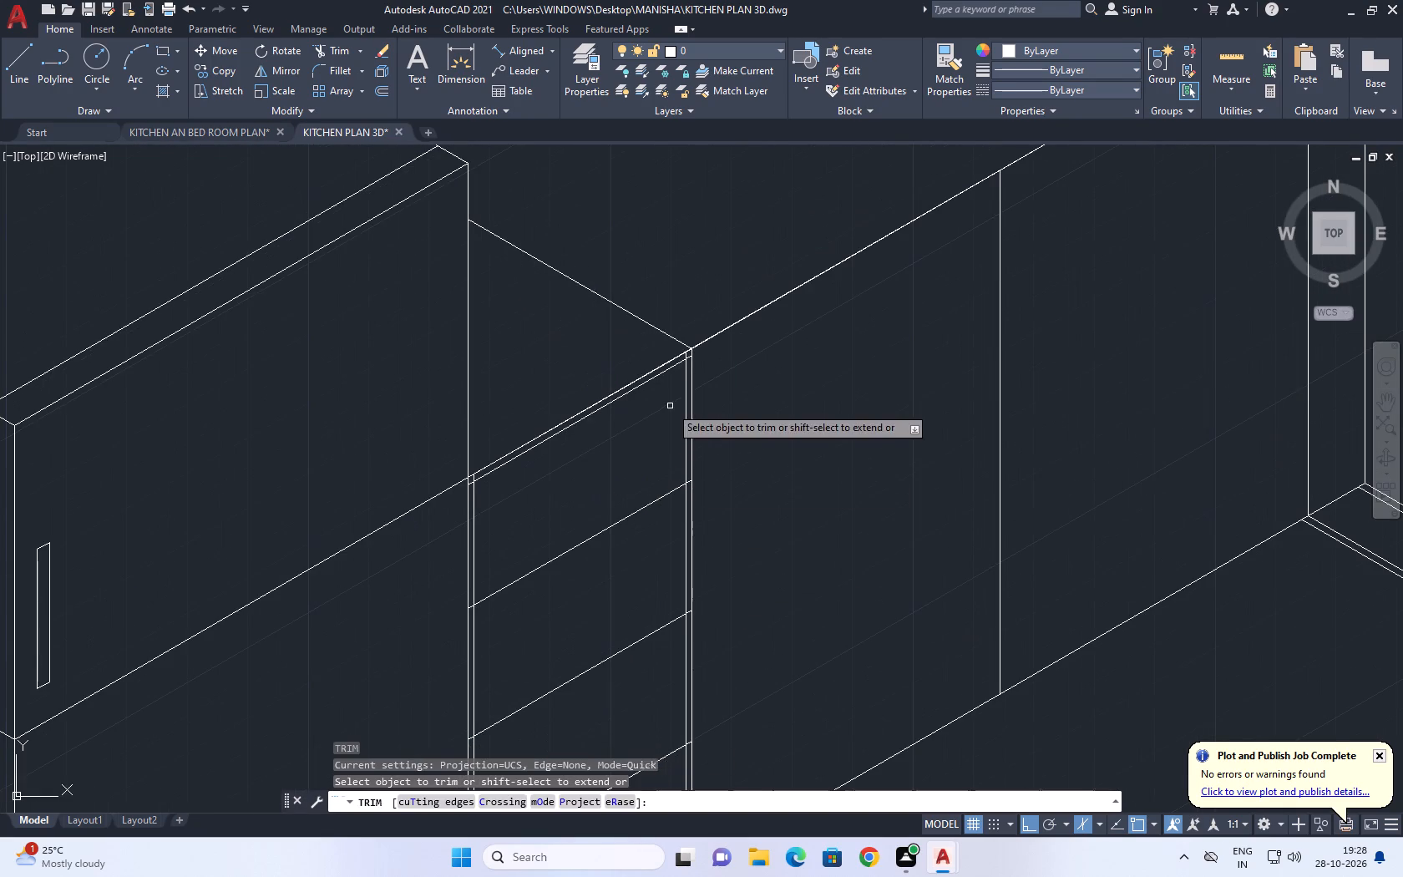
pyautogui.scroll(6, 687, 379)
pyautogui.moveTo(587, 259); pyautogui.dragTo(671, 504, button='middle')
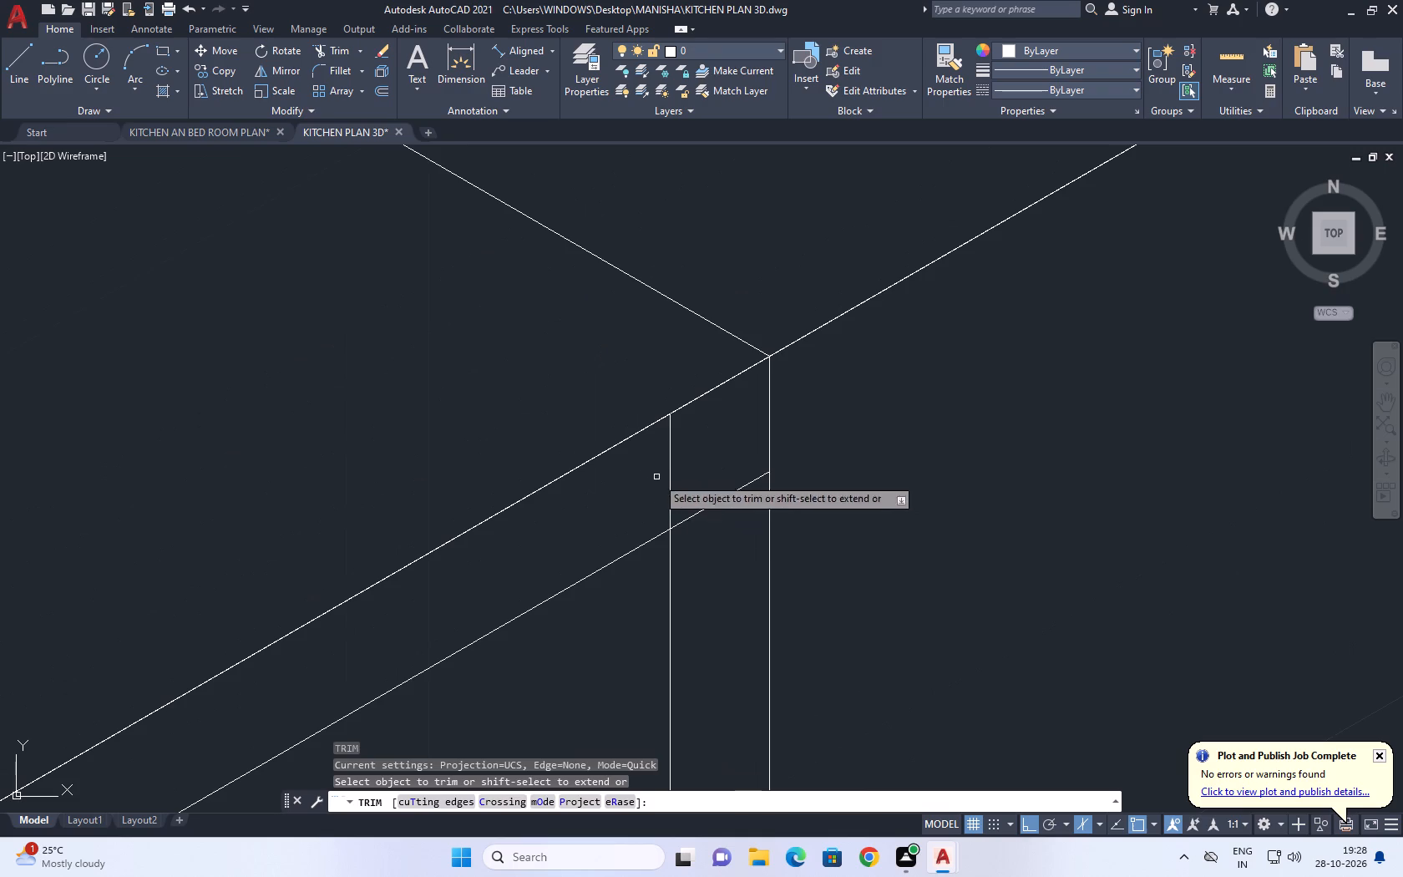
pyautogui.moveTo(644, 486); pyautogui.dragTo(658, 484)
pyautogui.click(719, 533)
pyautogui.scroll(-10, 764, 482)
pyautogui.scroll(5, 712, 522)
pyautogui.scroll(4, 513, 560)
pyautogui.click(590, 300)
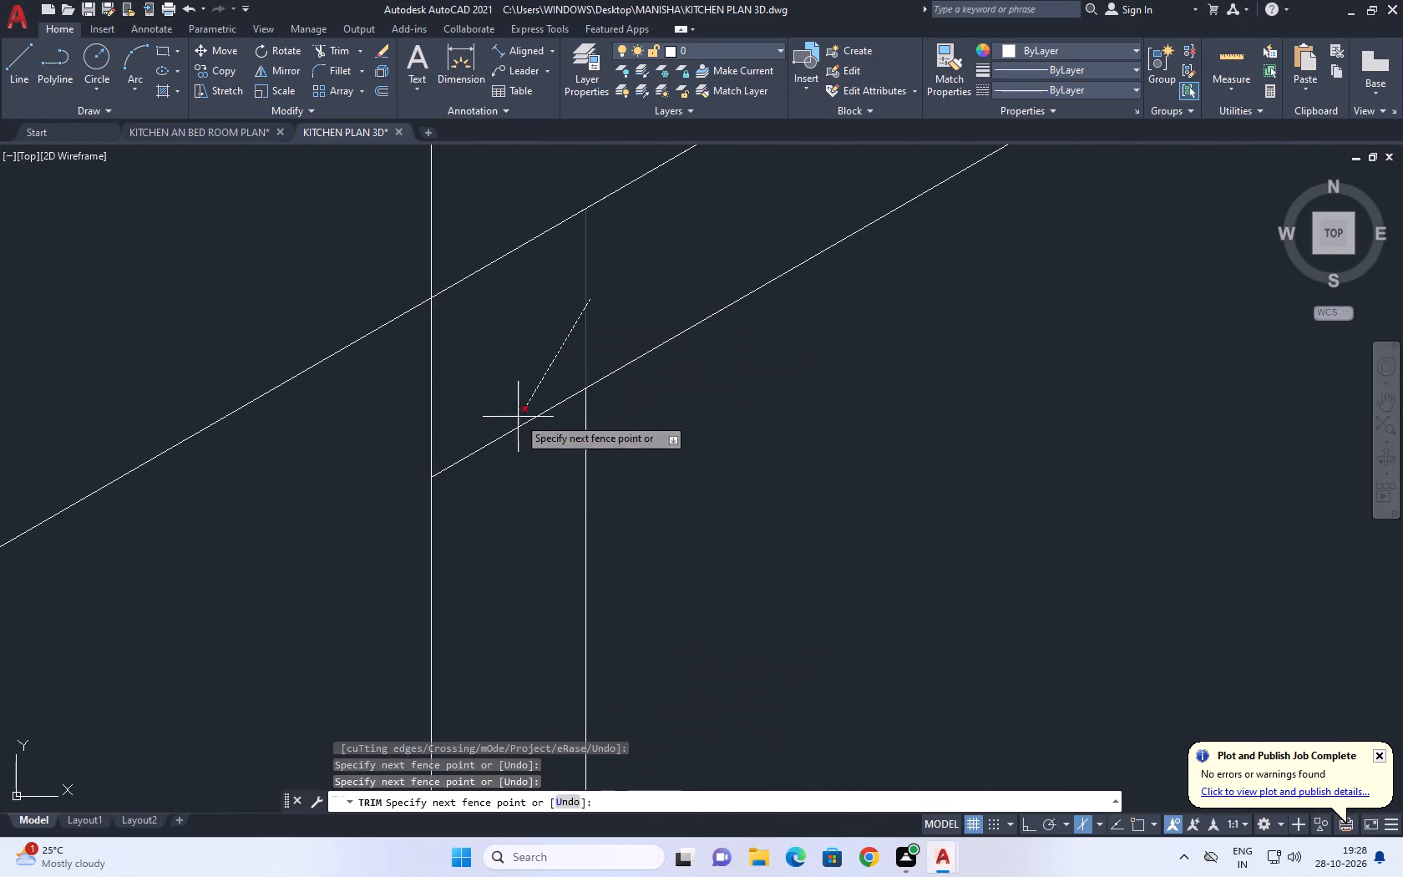
pyautogui.click(482, 485)
# Trim the crossing line ends at both lower corners of the first base unit's inner border.
pyautogui.scroll(-12, 631, 399)
pyautogui.scroll(4, 678, 460)
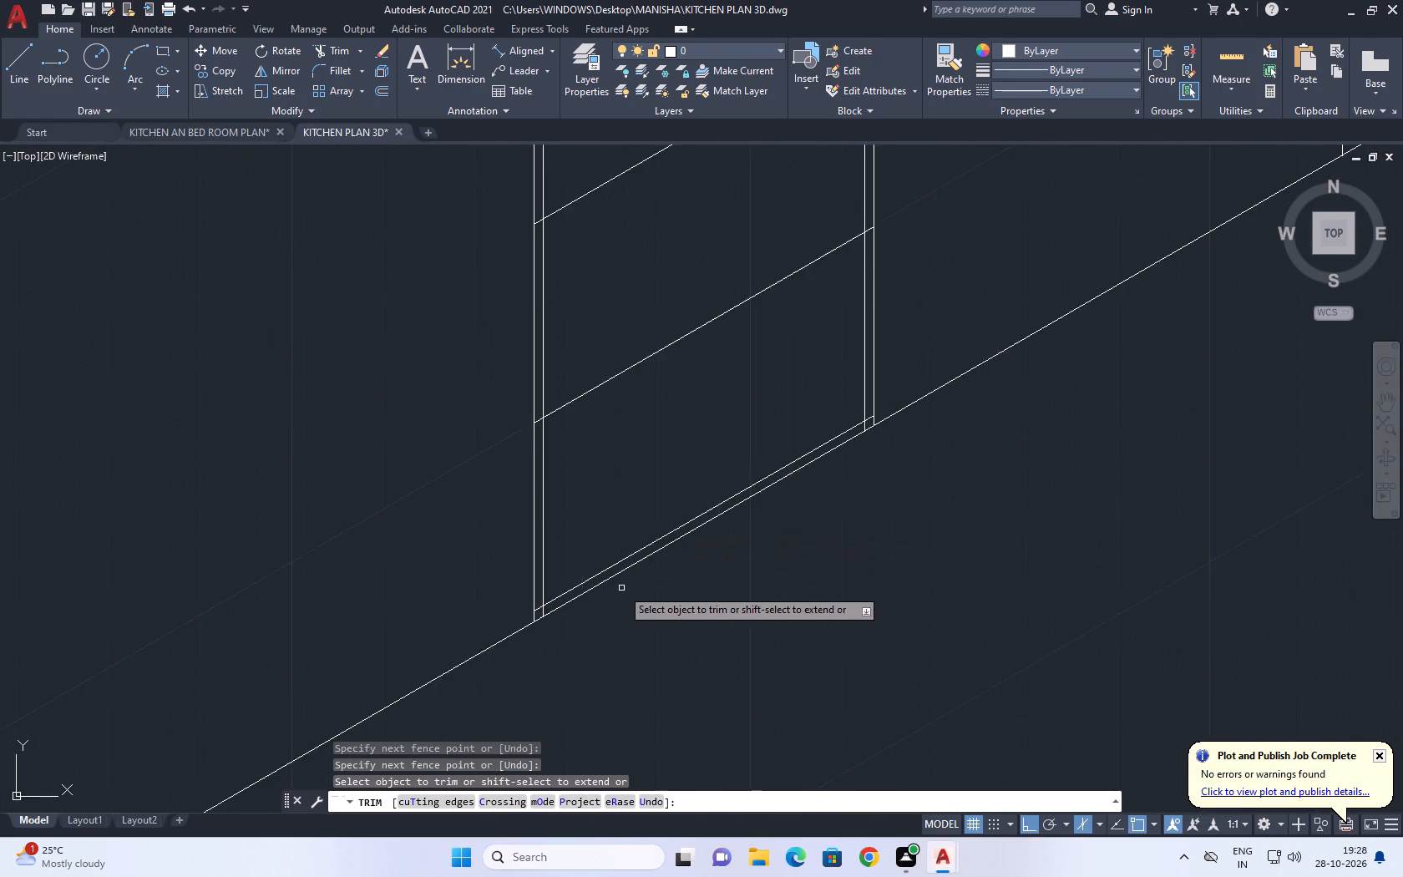
pyautogui.scroll(1, 621, 588)
pyautogui.scroll(2, 428, 640)
pyautogui.scroll(3, 598, 618)
pyautogui.click(617, 569)
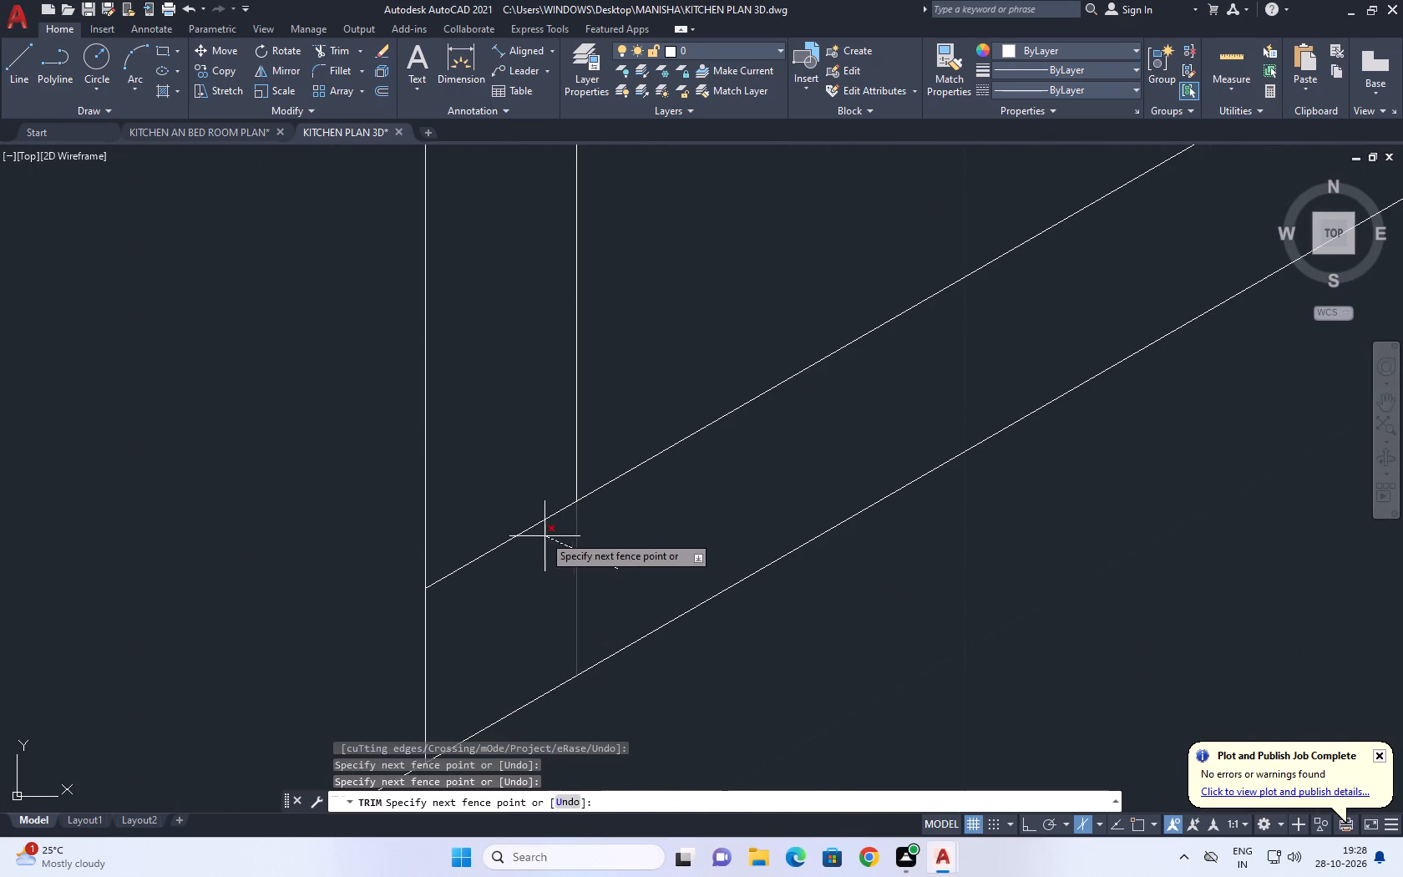
pyautogui.click(532, 515)
pyautogui.scroll(-8, 565, 554)
pyautogui.moveTo(779, 537); pyautogui.dragTo(746, 616, button='middle')
pyautogui.scroll(3, 772, 548)
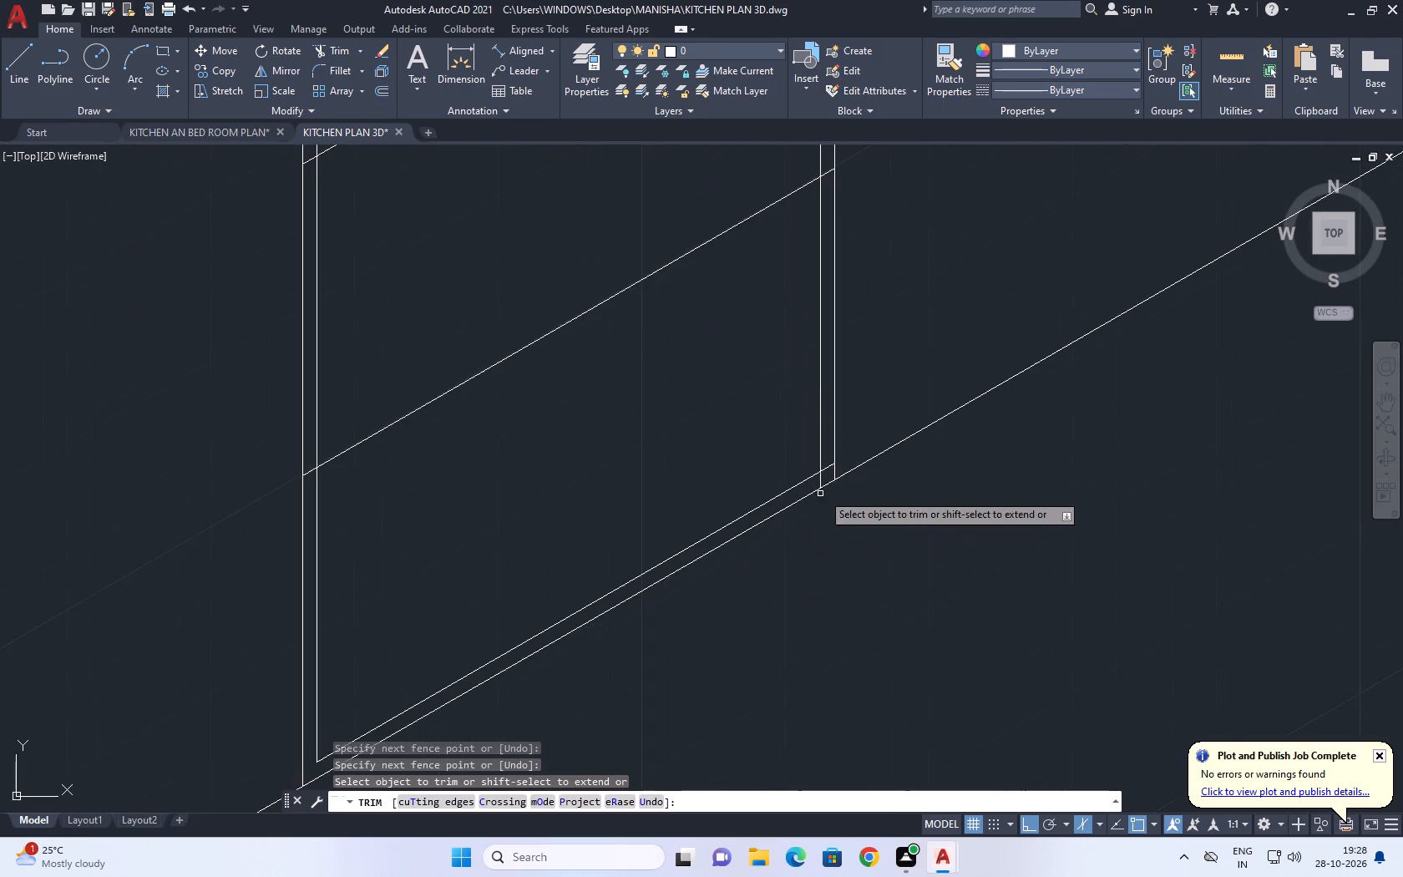
pyautogui.scroll(4, 823, 490)
pyautogui.moveTo(756, 470); pyautogui.dragTo(751, 462)
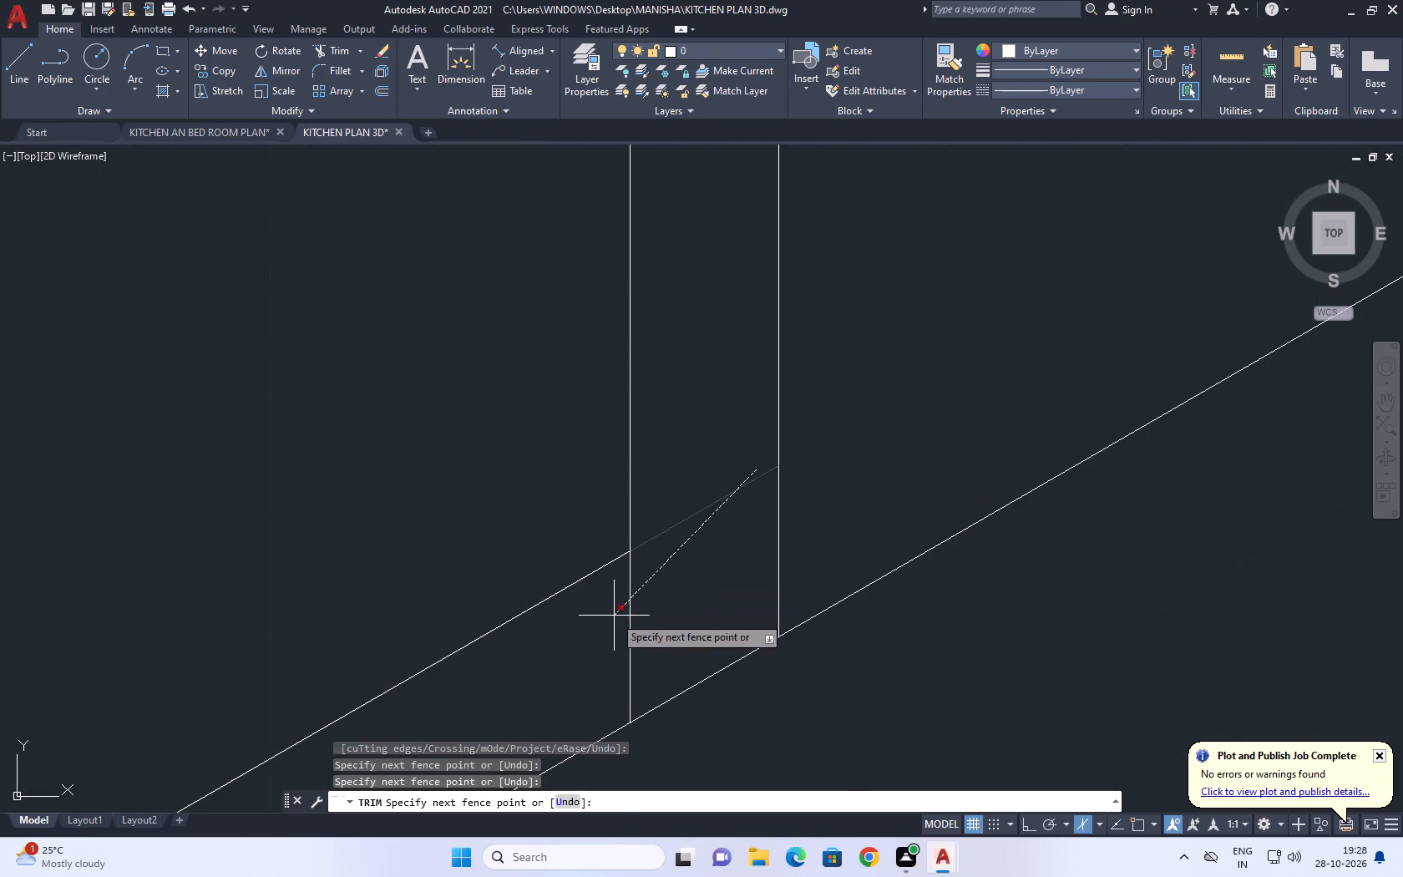
pyautogui.click(614, 616)
# Trim the lower and middle drawer dividers back to the inner border on the side away from the tall unit.
pyautogui.scroll(-10, 734, 574)
pyautogui.scroll(5, 763, 490)
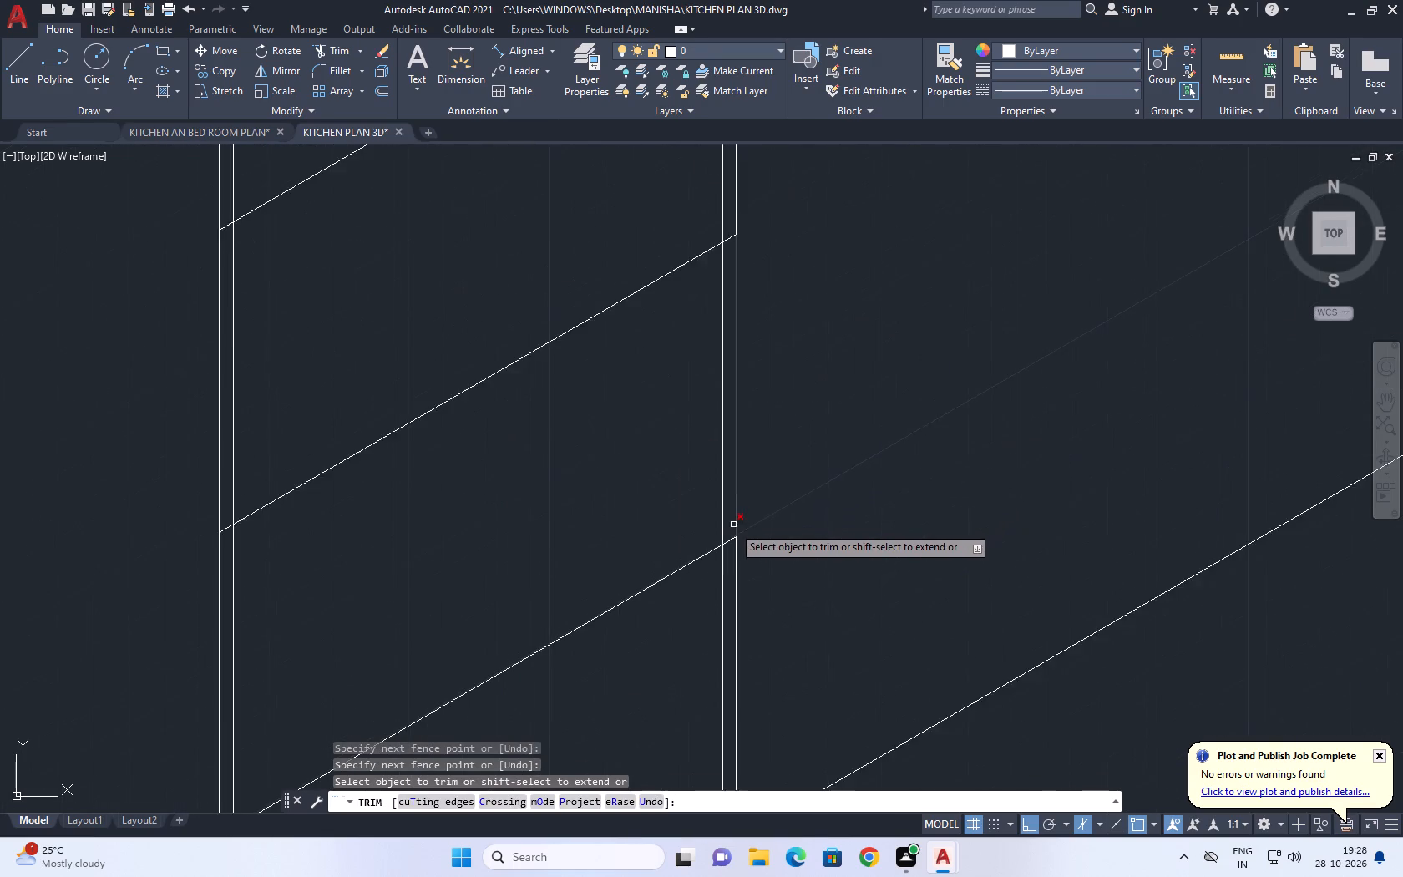
pyautogui.scroll(2, 732, 526)
pyautogui.click(727, 538)
pyautogui.scroll(-5, 768, 555)
pyautogui.scroll(3, 763, 489)
pyautogui.click(774, 473)
# Trim the lower and middle drawer dividers back to the inner border on the side next to the tall unit.
pyautogui.moveTo(789, 428); pyautogui.dragTo(797, 444, button='middle')
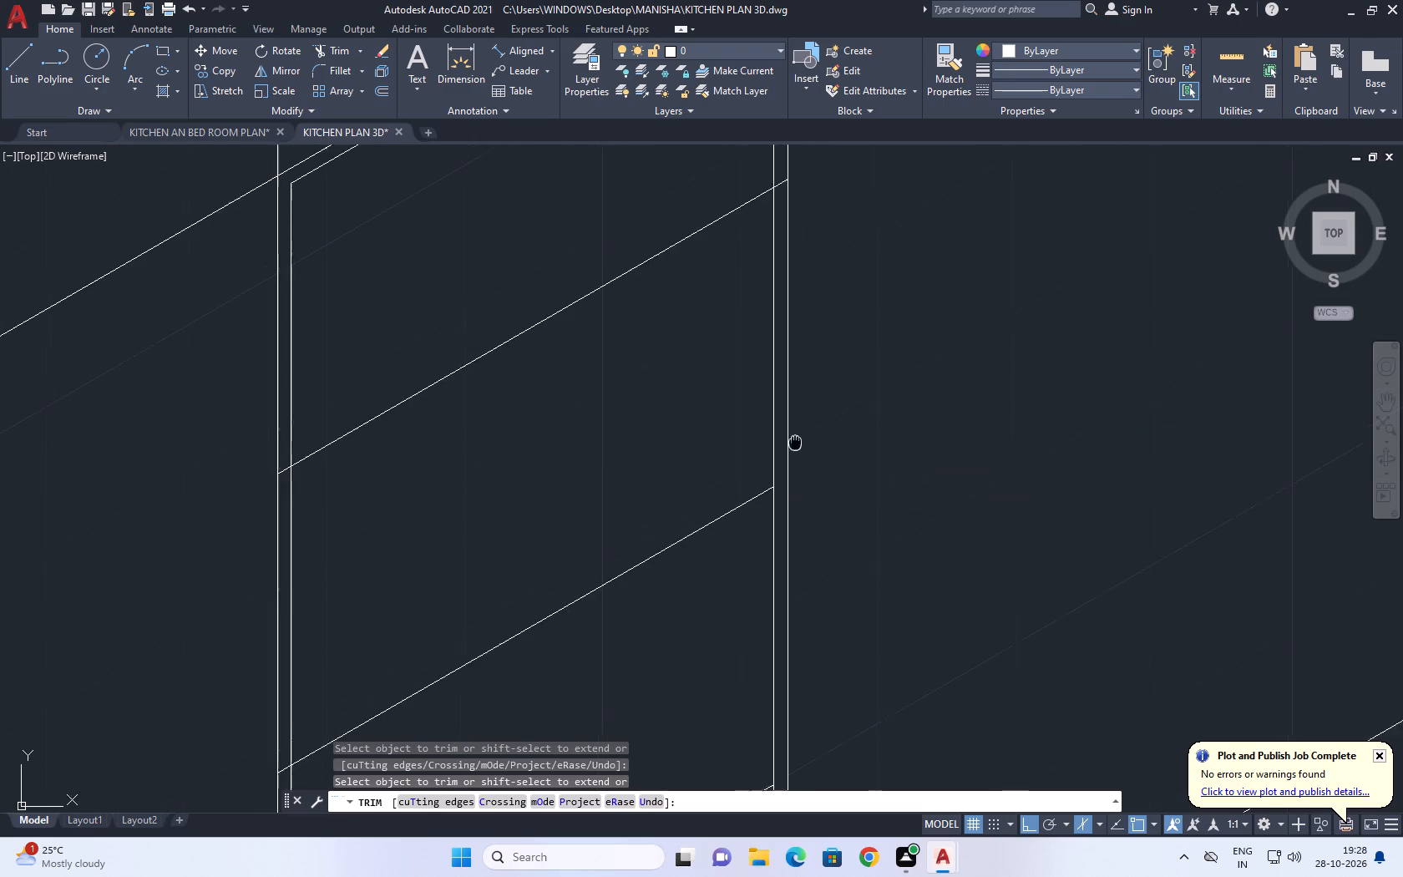
pyautogui.moveTo(797, 444); pyautogui.dragTo(853, 447, button='middle')
pyautogui.scroll(-3, 870, 438)
pyautogui.scroll(5, 749, 599)
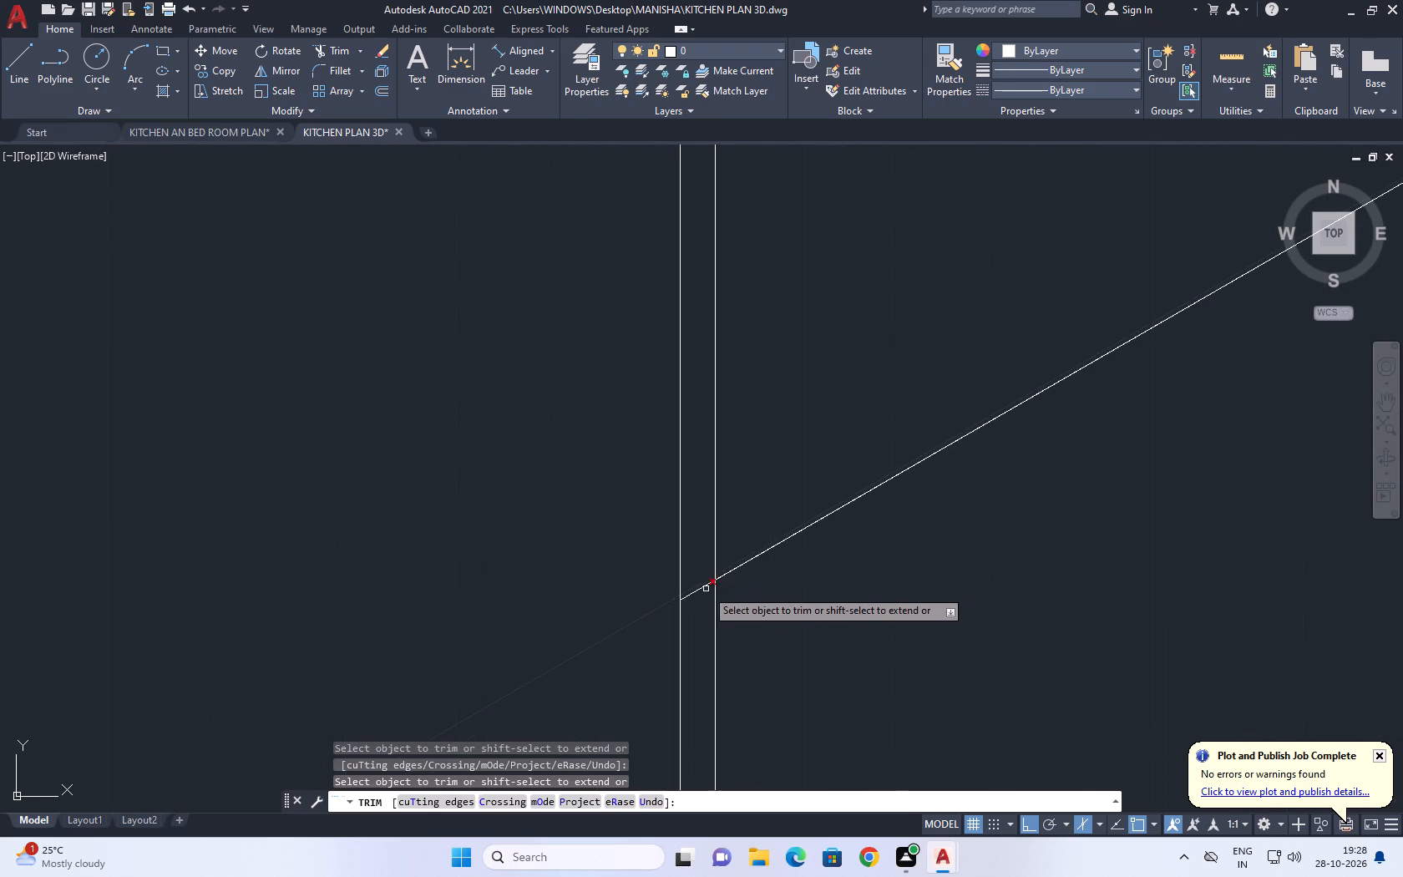
pyautogui.click(705, 586)
pyautogui.scroll(-2, 710, 606)
pyautogui.moveTo(774, 497); pyautogui.dragTo(767, 616, button='middle')
pyautogui.moveTo(710, 463); pyautogui.dragTo(713, 621, button='middle')
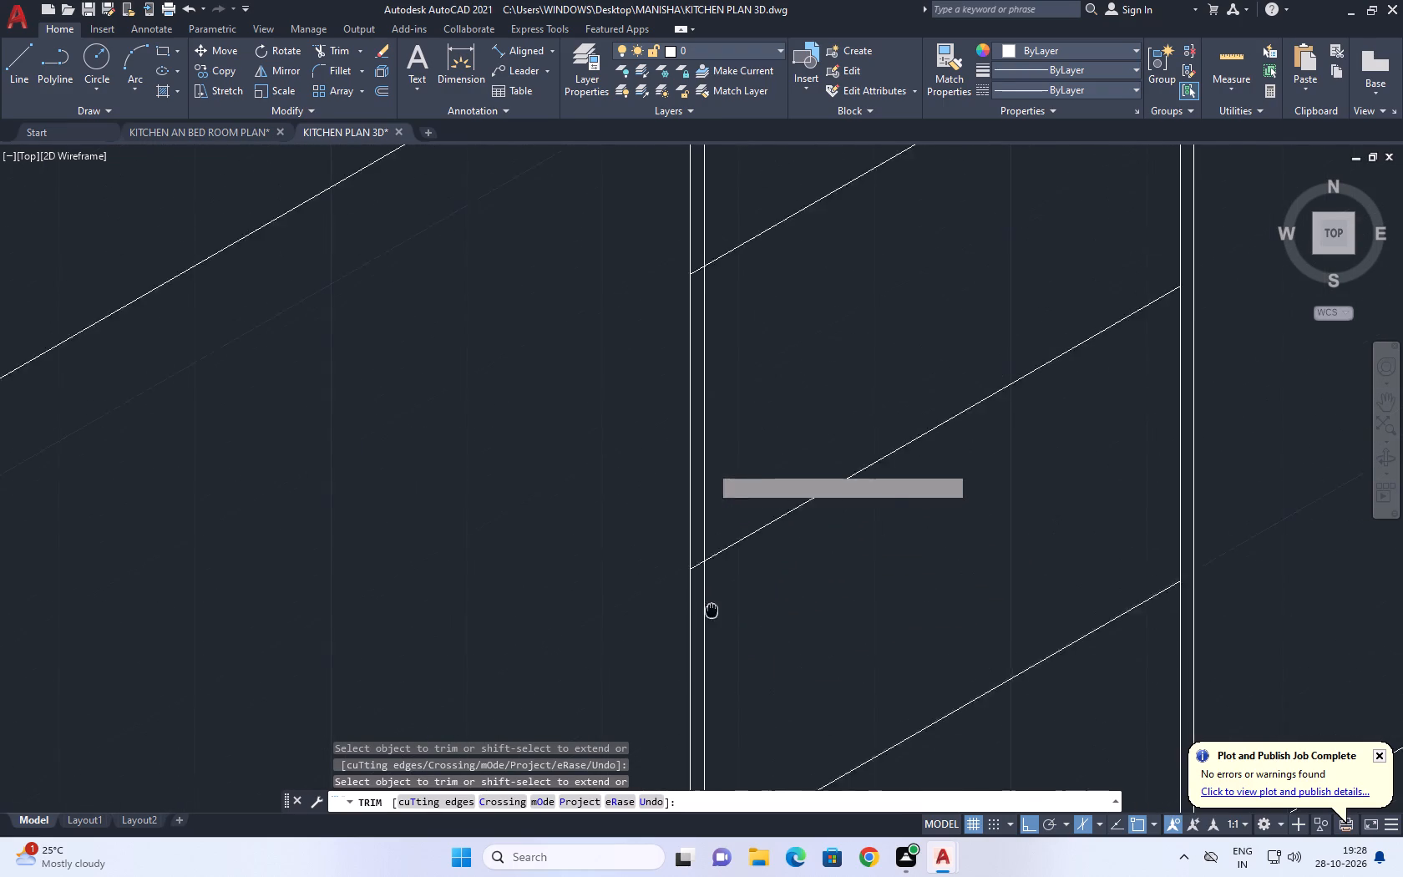
pyautogui.moveTo(713, 621); pyautogui.dragTo(714, 631, button='middle')
pyautogui.scroll(2, 701, 596)
pyautogui.click(700, 586)
pyautogui.click(700, 599)
# Trim both ends of the top drawer divider back to the first base unit's inner border.
pyautogui.scroll(-6, 736, 582)
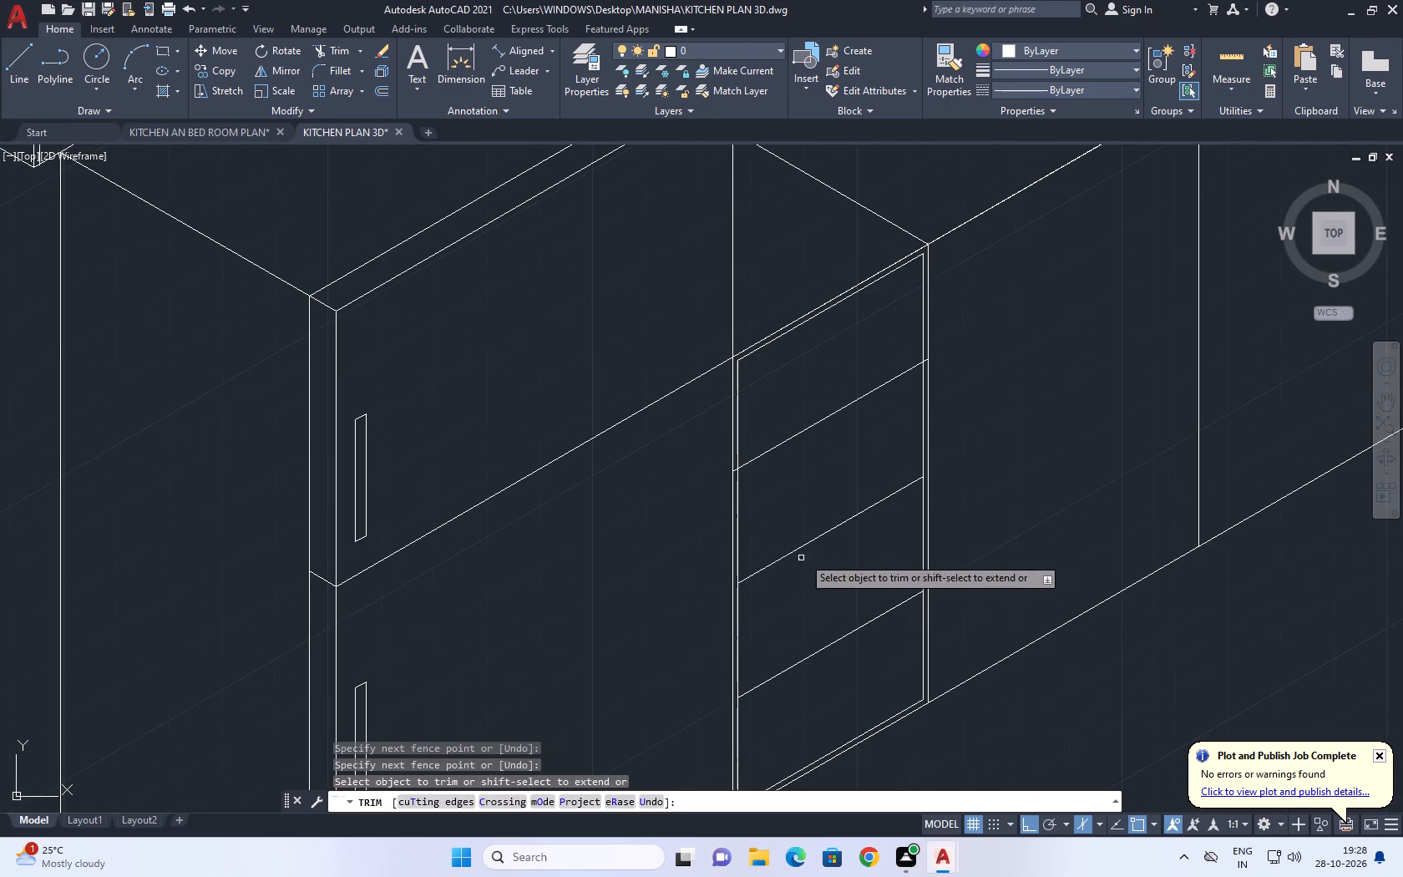
pyautogui.scroll(2, 918, 485)
pyautogui.moveTo(902, 368); pyautogui.dragTo(919, 621, button='middle')
pyautogui.scroll(3, 965, 430)
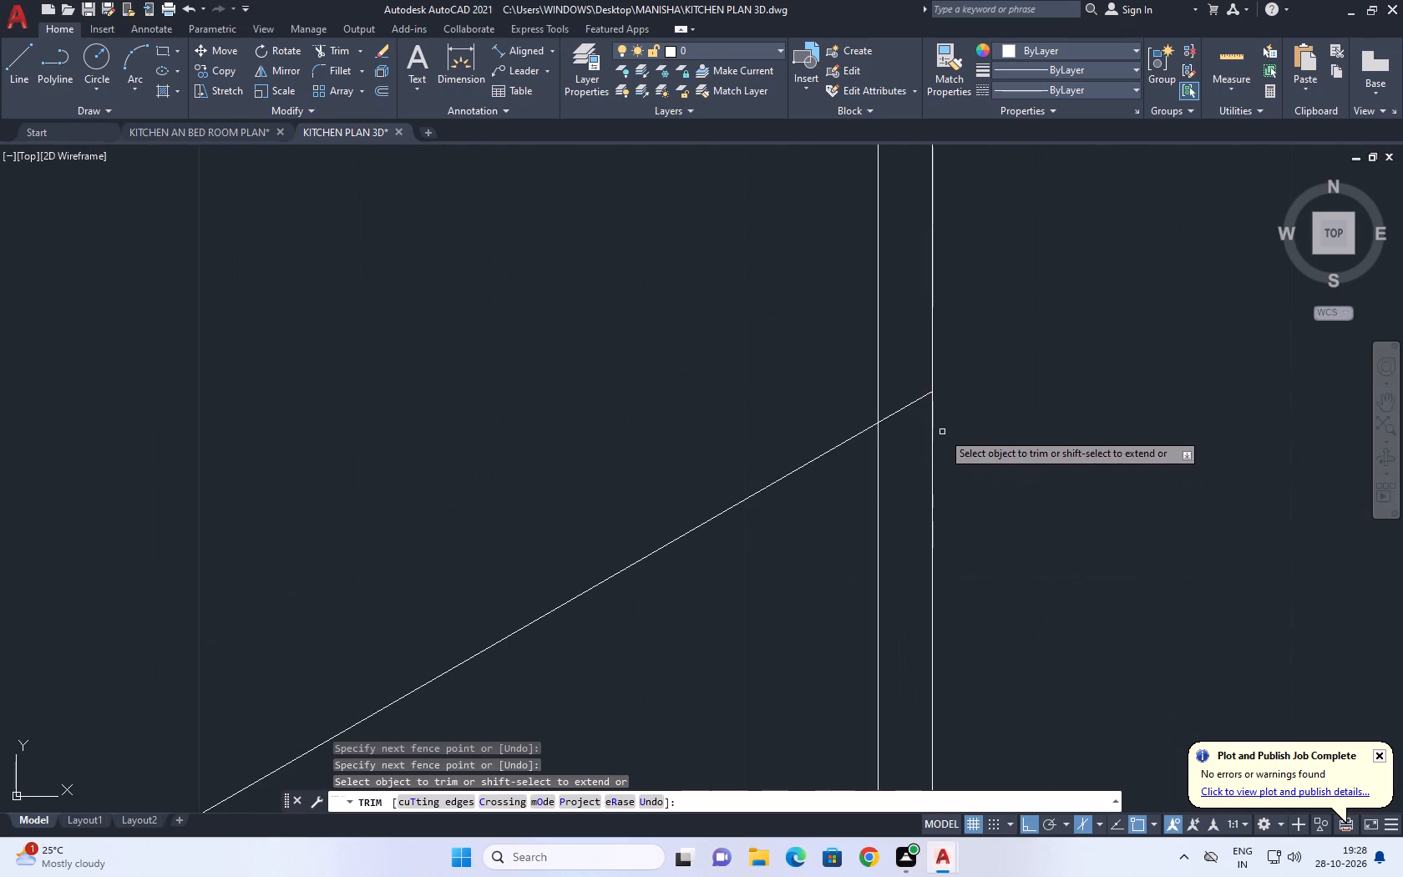
pyautogui.click(899, 404)
pyautogui.click(909, 444)
pyautogui.scroll(-7, 921, 456)
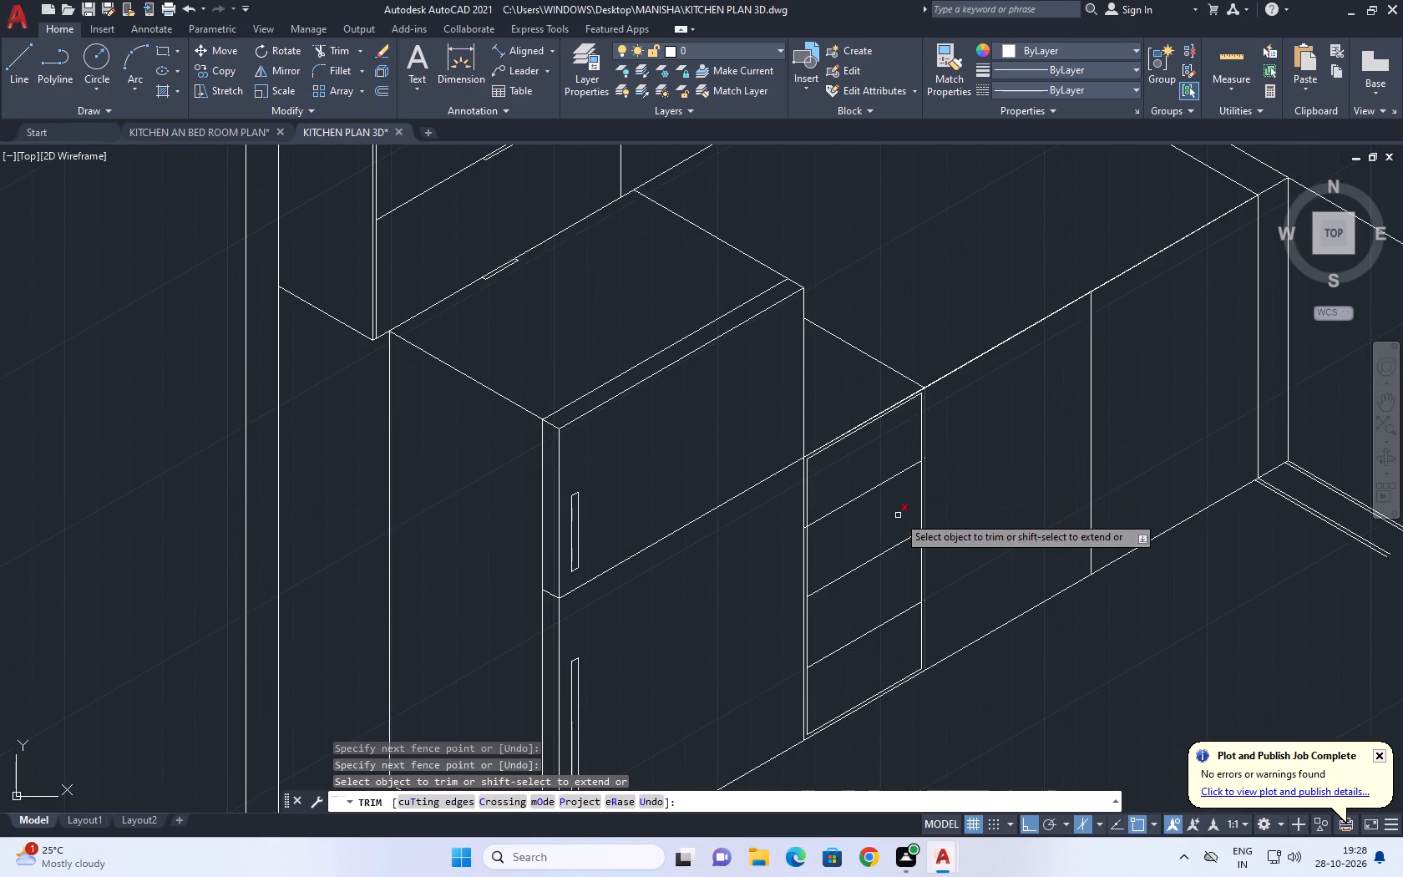
pyautogui.scroll(2, 853, 532)
pyautogui.scroll(6, 736, 537)
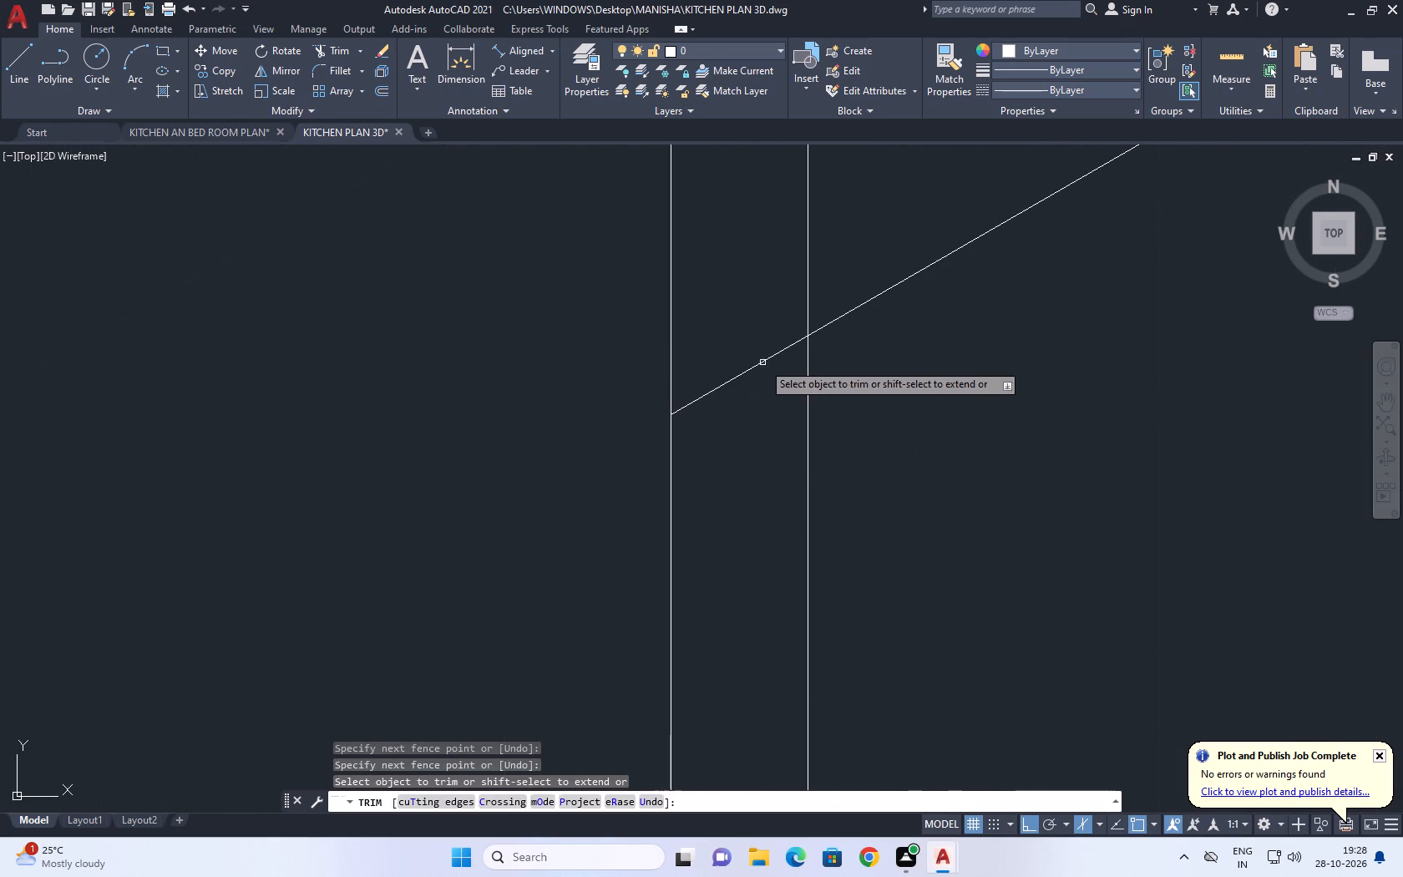
pyautogui.click(762, 348)
pyautogui.click(753, 403)
pyautogui.rightClick(751, 415)
pyautogui.click(792, 450)
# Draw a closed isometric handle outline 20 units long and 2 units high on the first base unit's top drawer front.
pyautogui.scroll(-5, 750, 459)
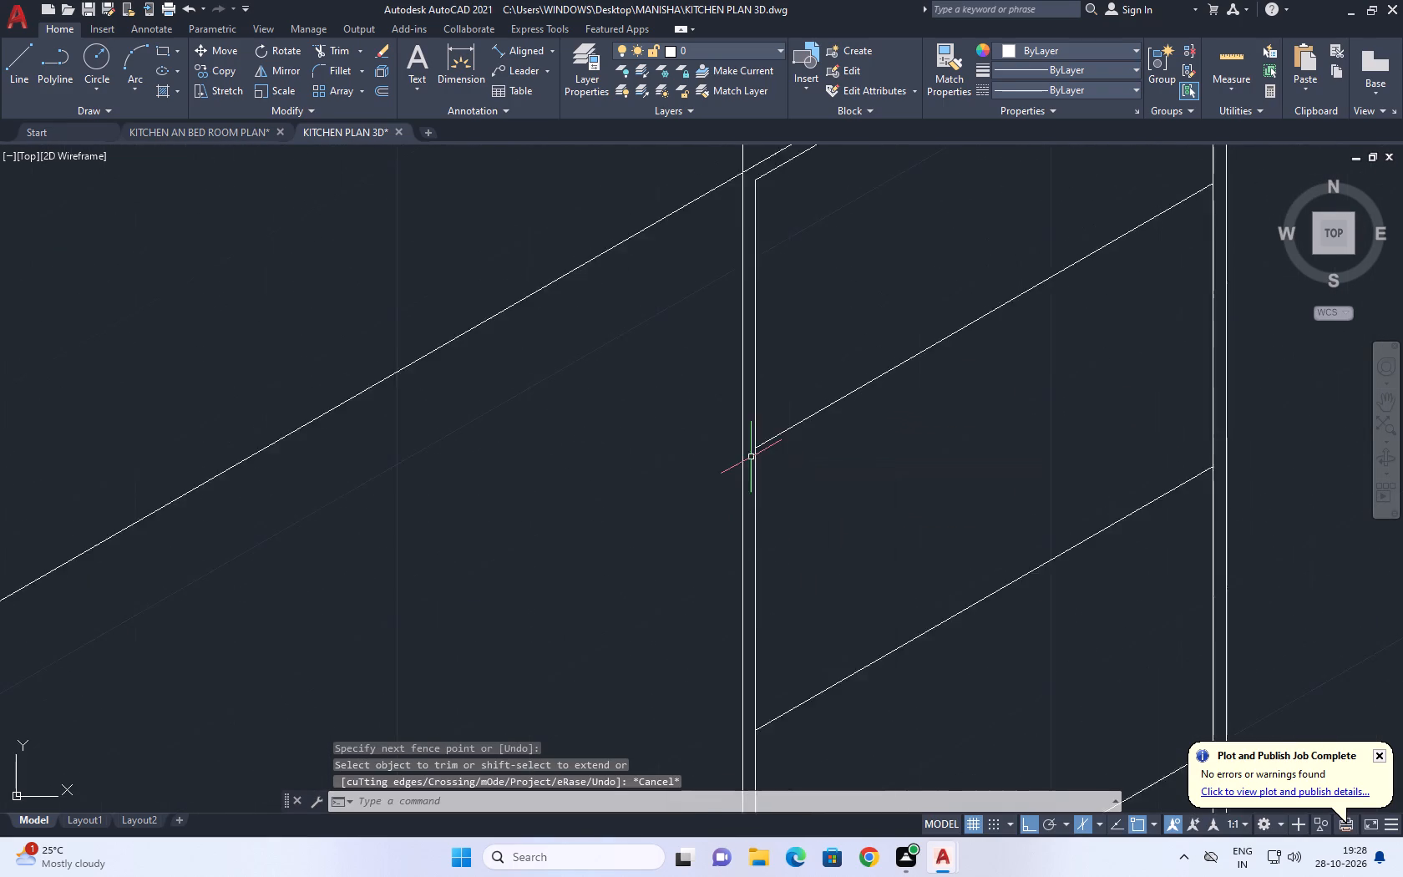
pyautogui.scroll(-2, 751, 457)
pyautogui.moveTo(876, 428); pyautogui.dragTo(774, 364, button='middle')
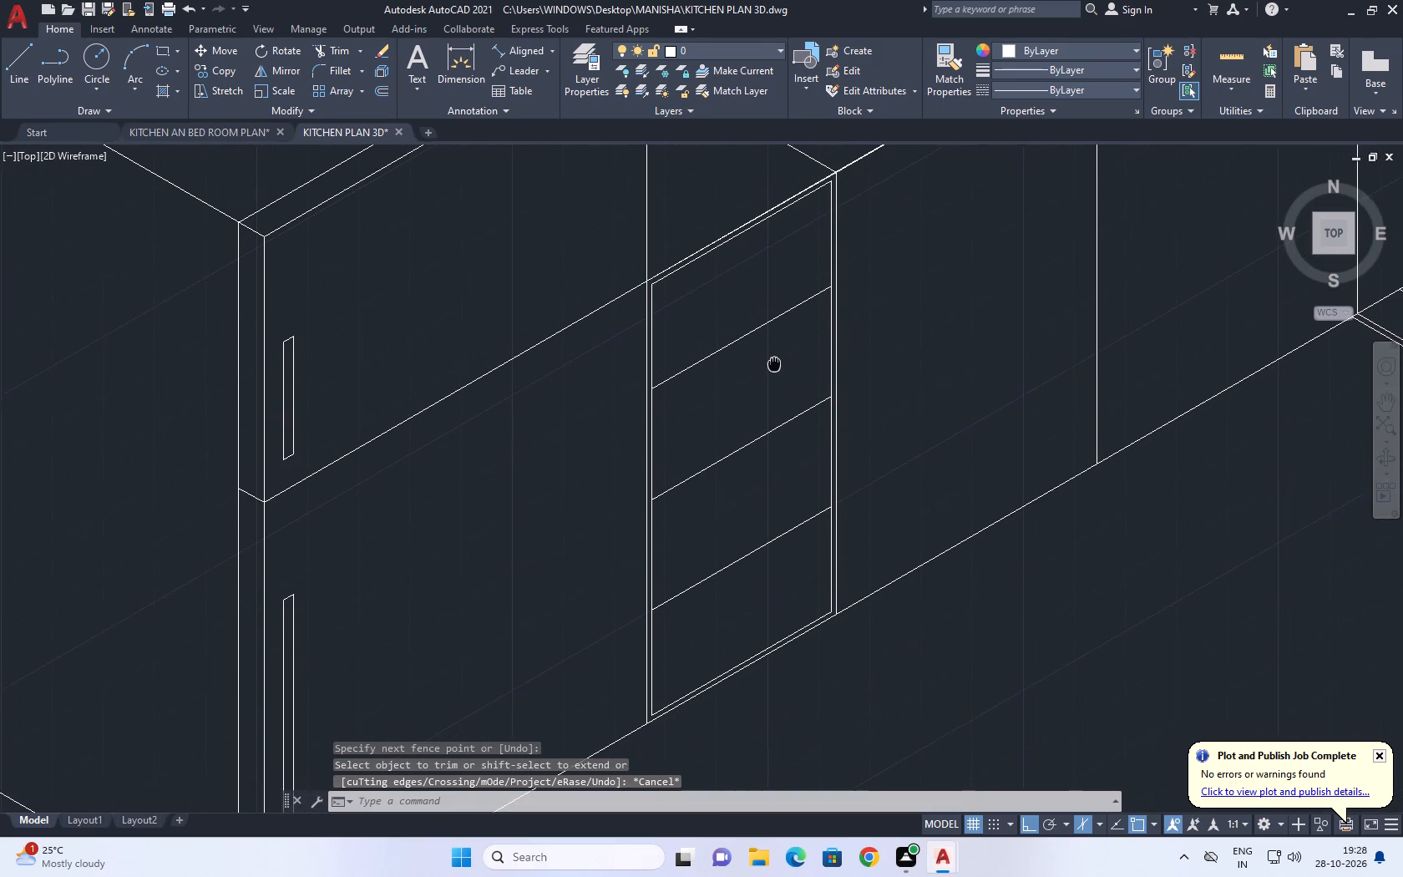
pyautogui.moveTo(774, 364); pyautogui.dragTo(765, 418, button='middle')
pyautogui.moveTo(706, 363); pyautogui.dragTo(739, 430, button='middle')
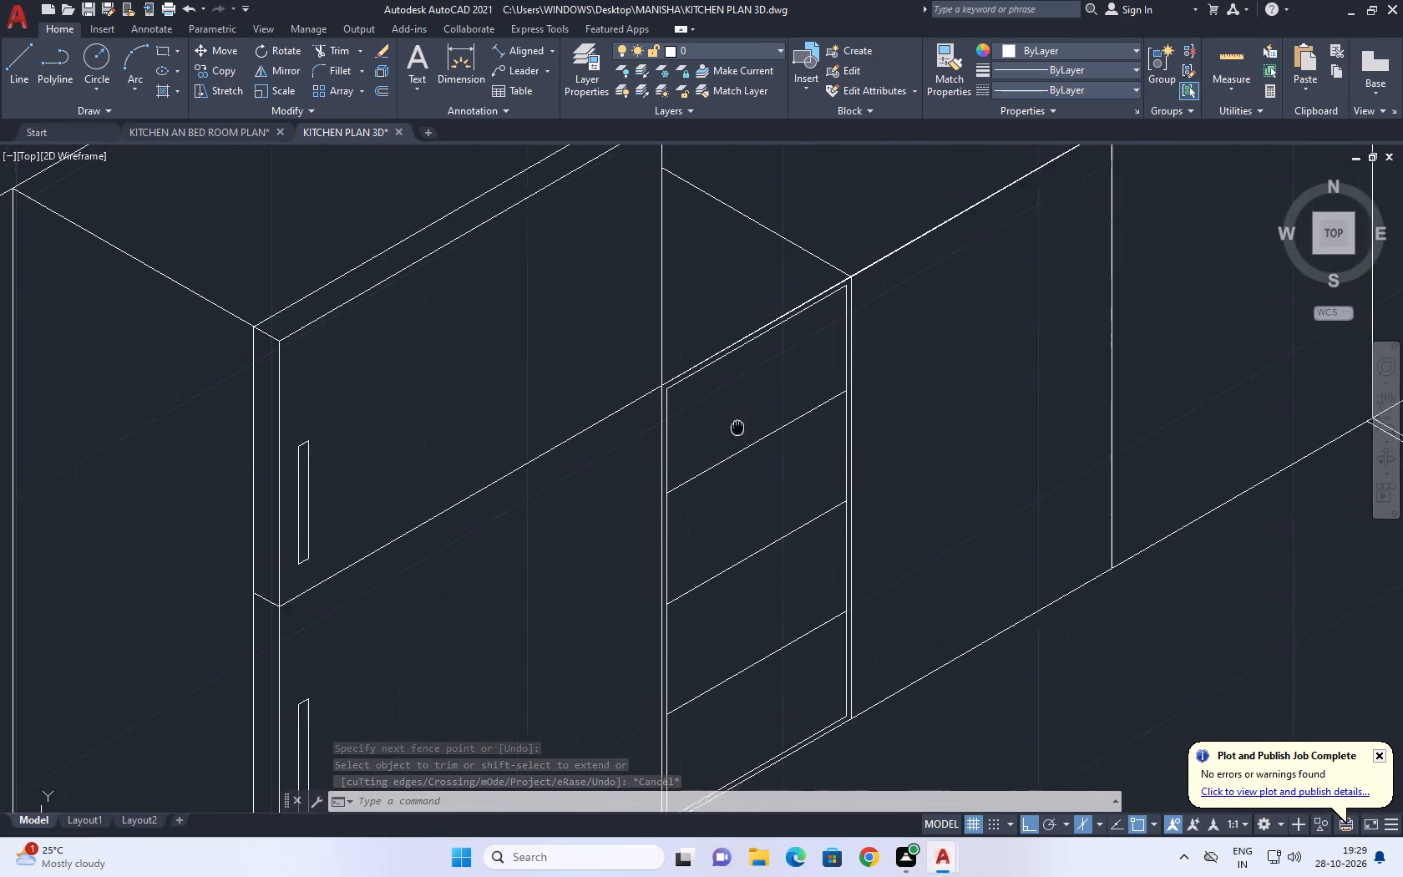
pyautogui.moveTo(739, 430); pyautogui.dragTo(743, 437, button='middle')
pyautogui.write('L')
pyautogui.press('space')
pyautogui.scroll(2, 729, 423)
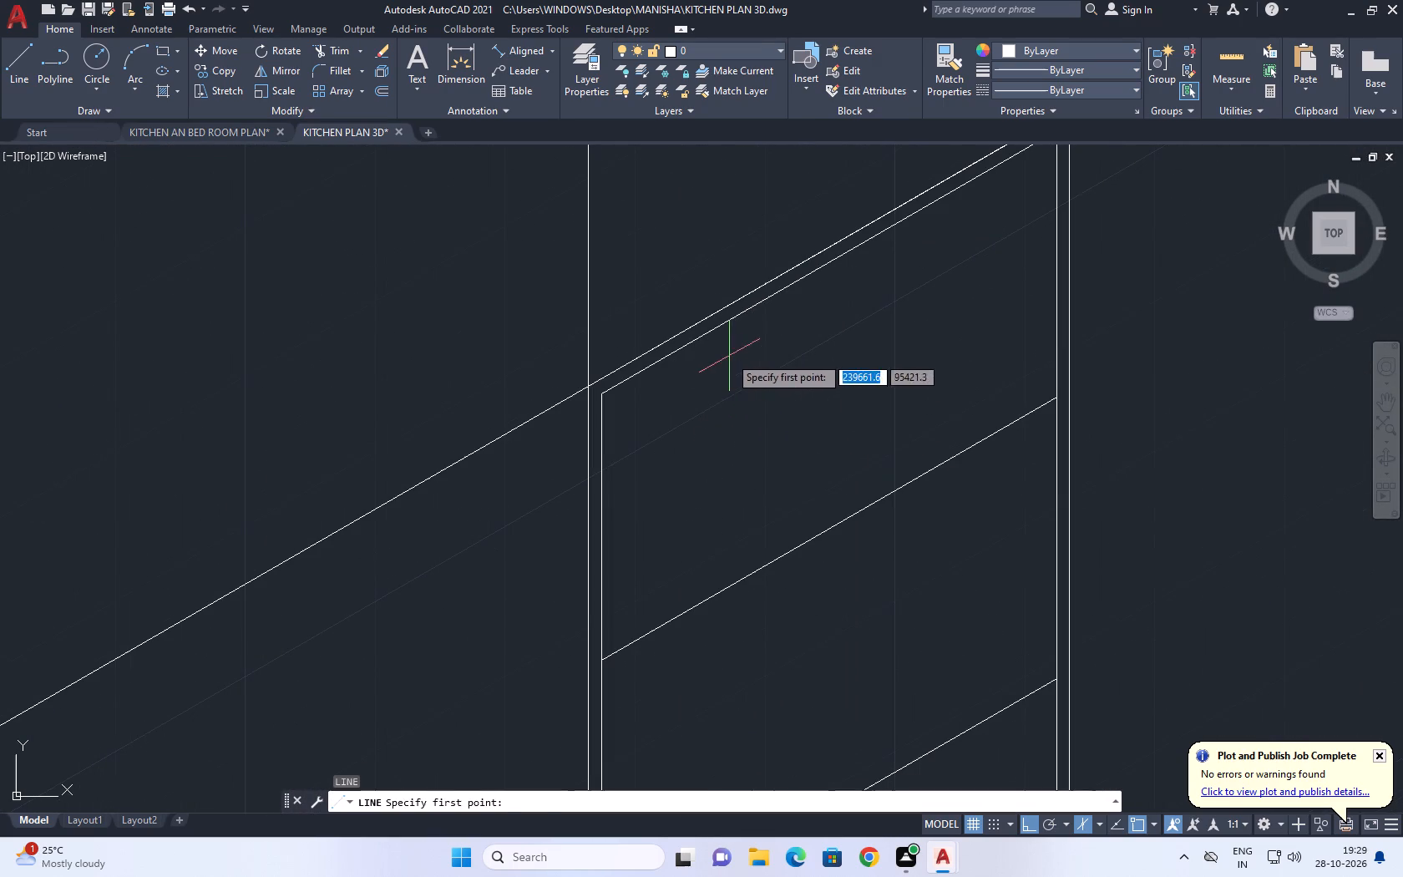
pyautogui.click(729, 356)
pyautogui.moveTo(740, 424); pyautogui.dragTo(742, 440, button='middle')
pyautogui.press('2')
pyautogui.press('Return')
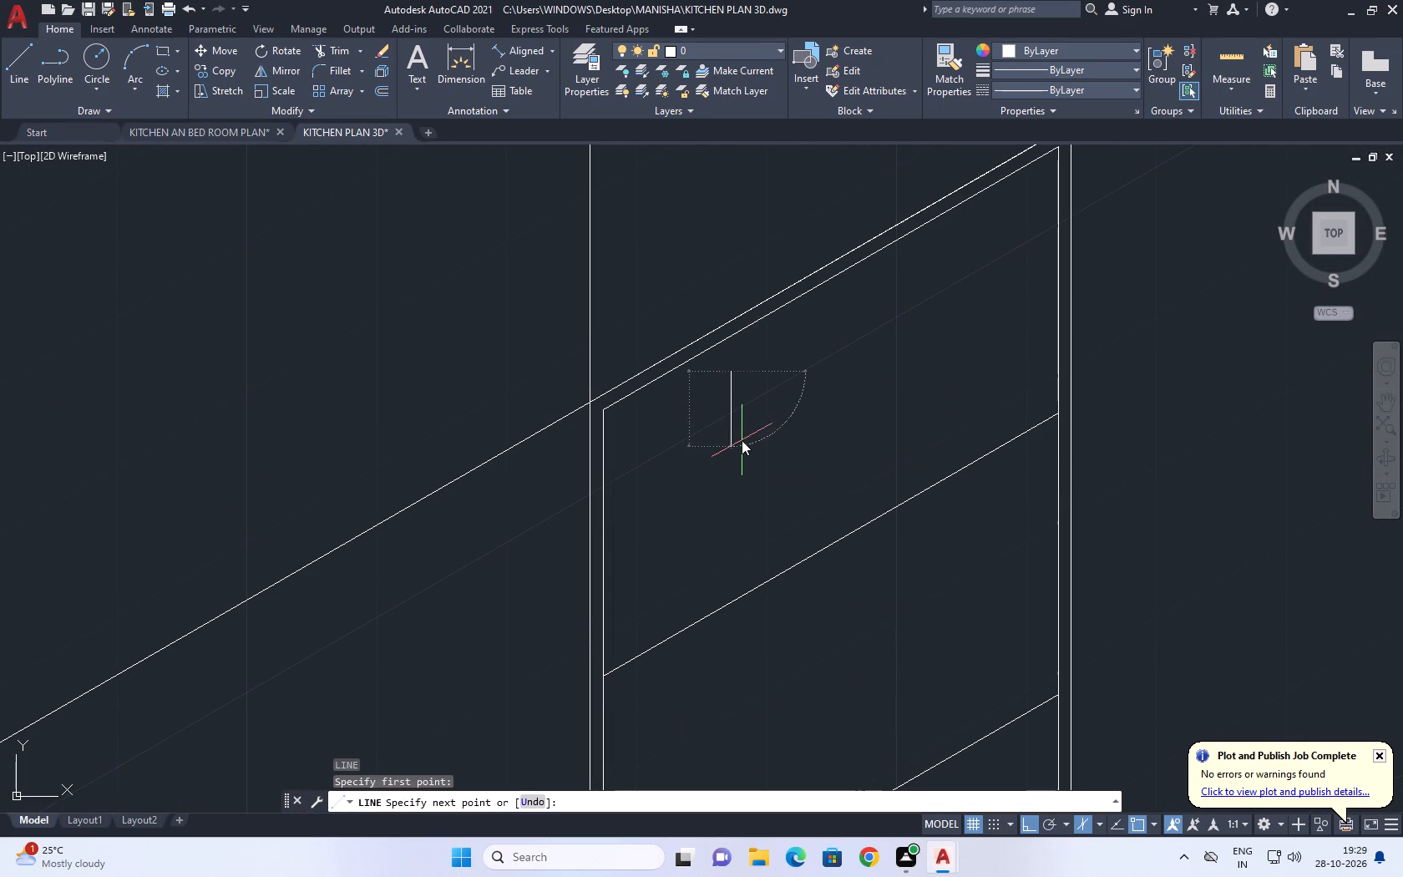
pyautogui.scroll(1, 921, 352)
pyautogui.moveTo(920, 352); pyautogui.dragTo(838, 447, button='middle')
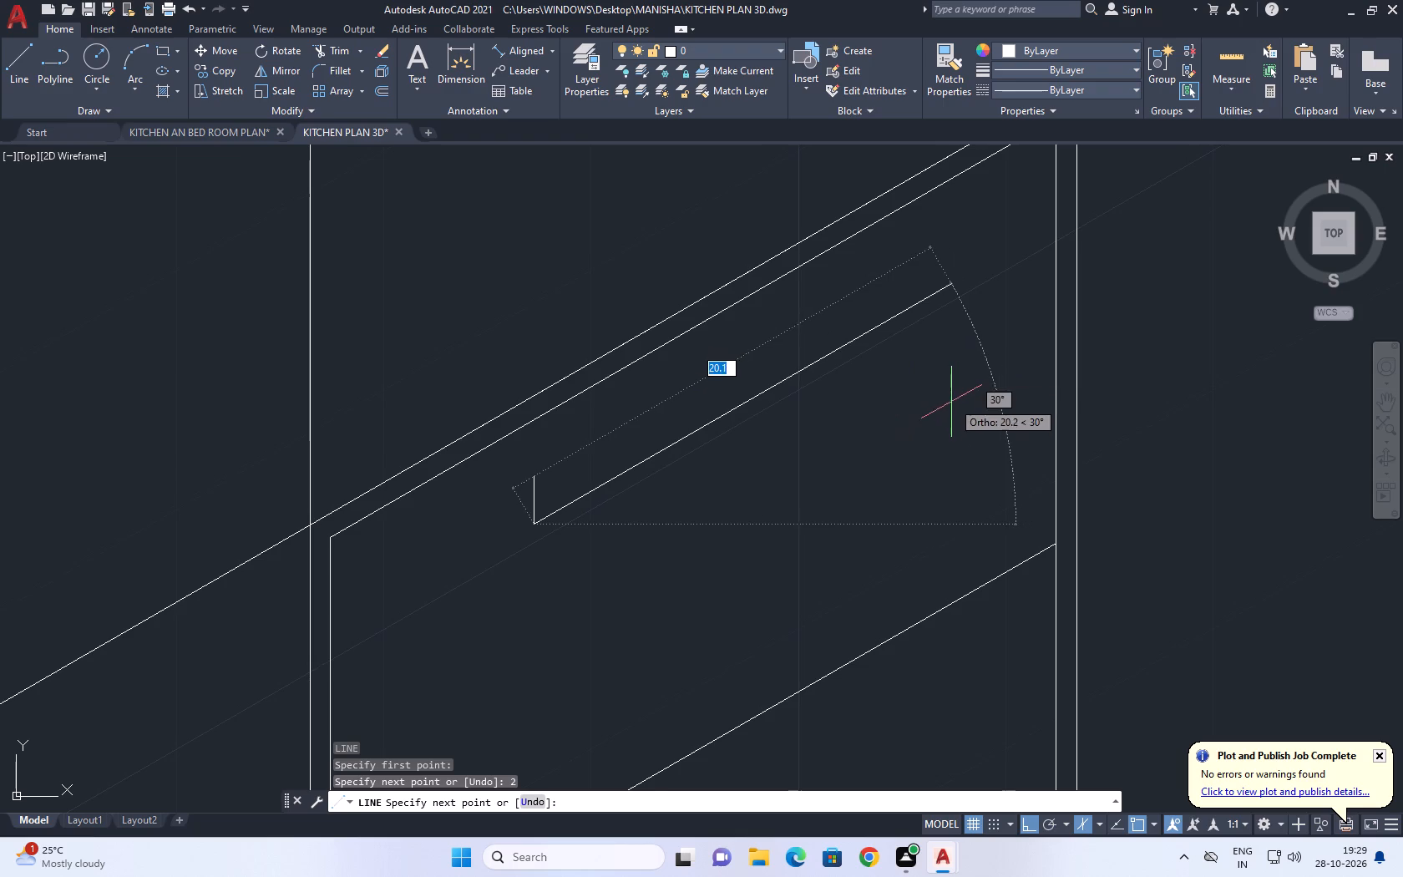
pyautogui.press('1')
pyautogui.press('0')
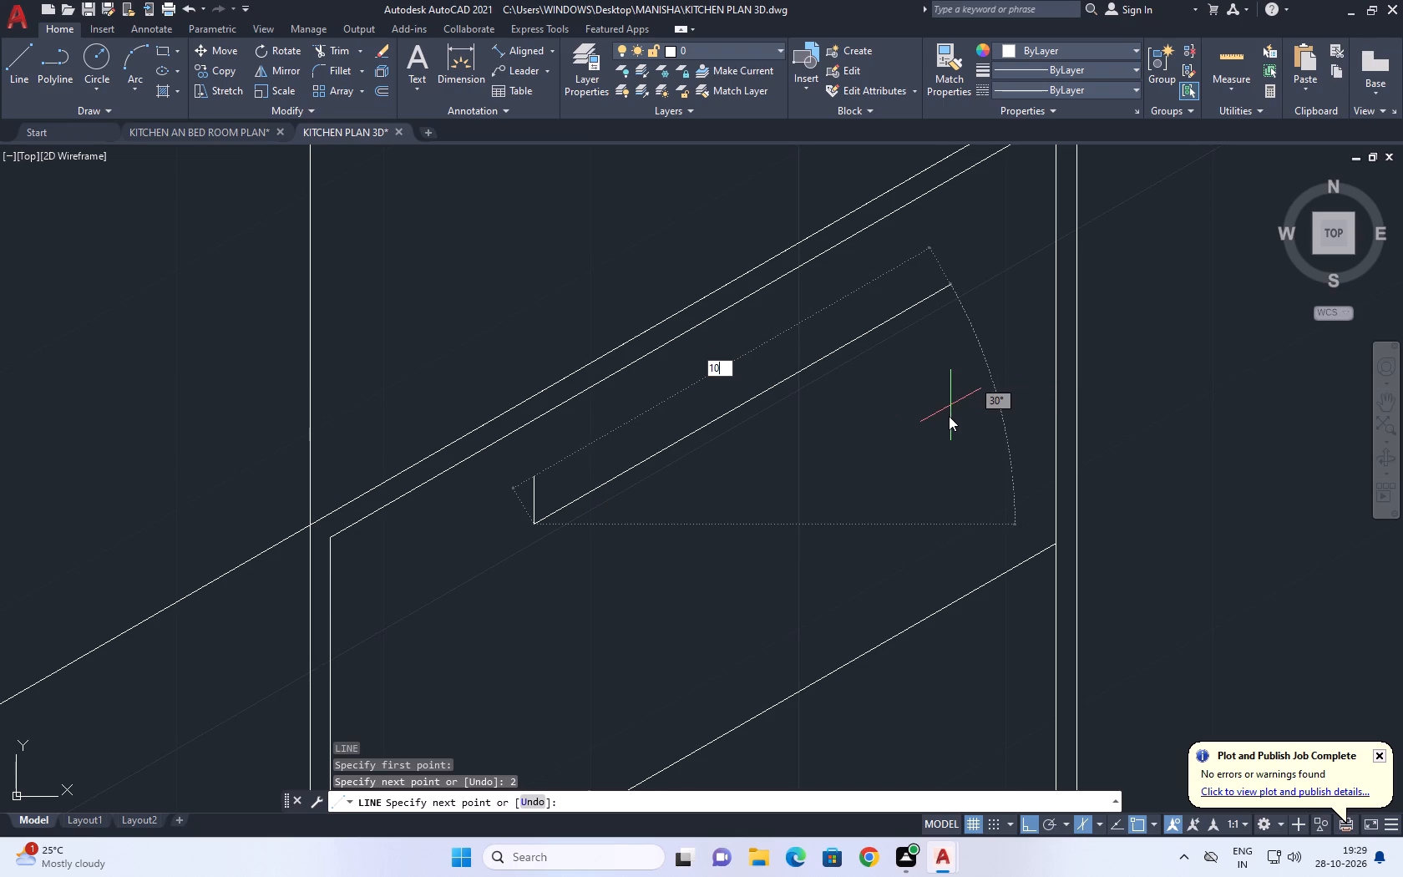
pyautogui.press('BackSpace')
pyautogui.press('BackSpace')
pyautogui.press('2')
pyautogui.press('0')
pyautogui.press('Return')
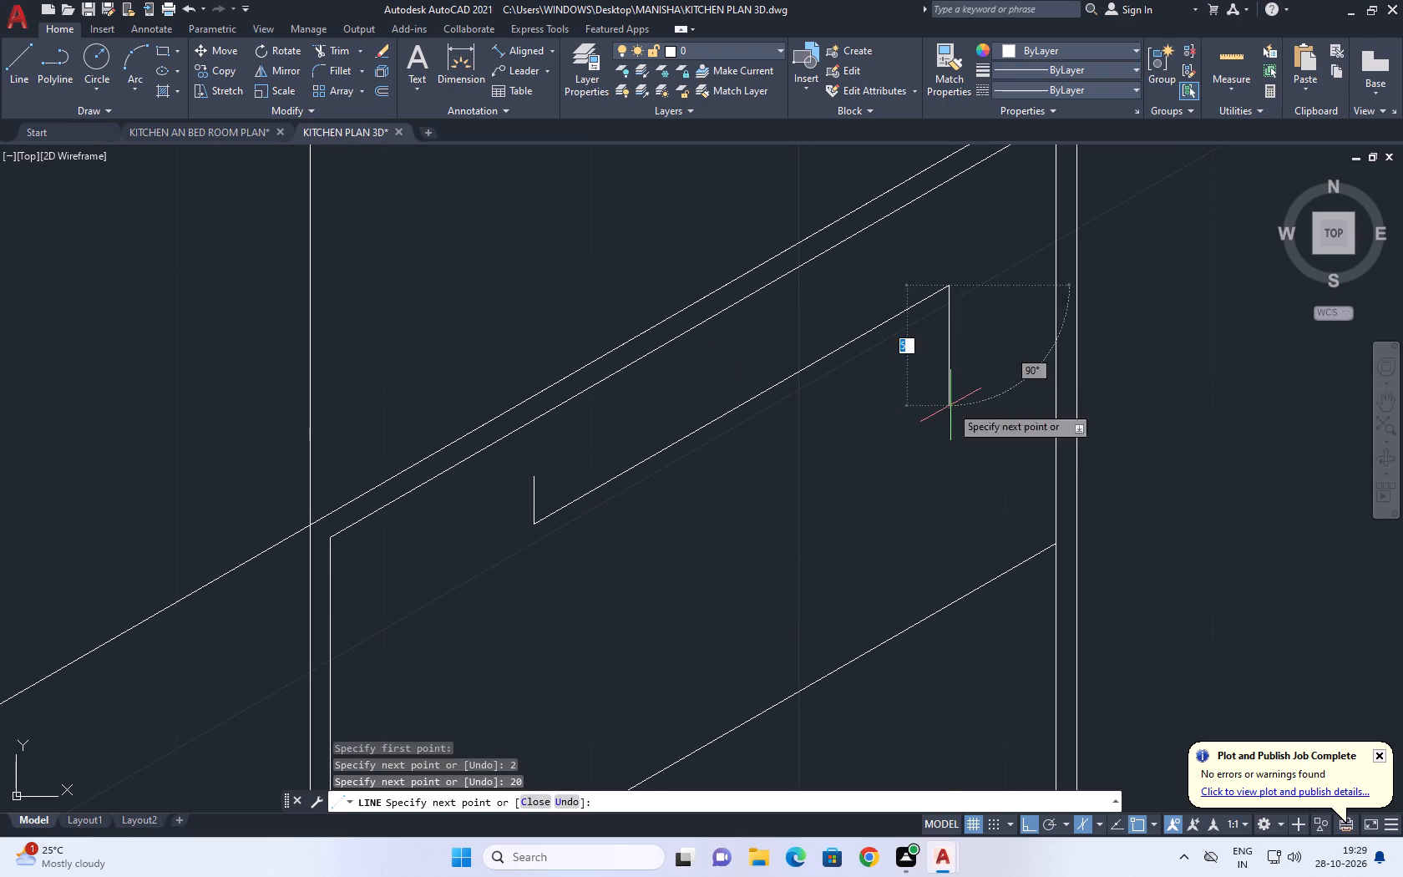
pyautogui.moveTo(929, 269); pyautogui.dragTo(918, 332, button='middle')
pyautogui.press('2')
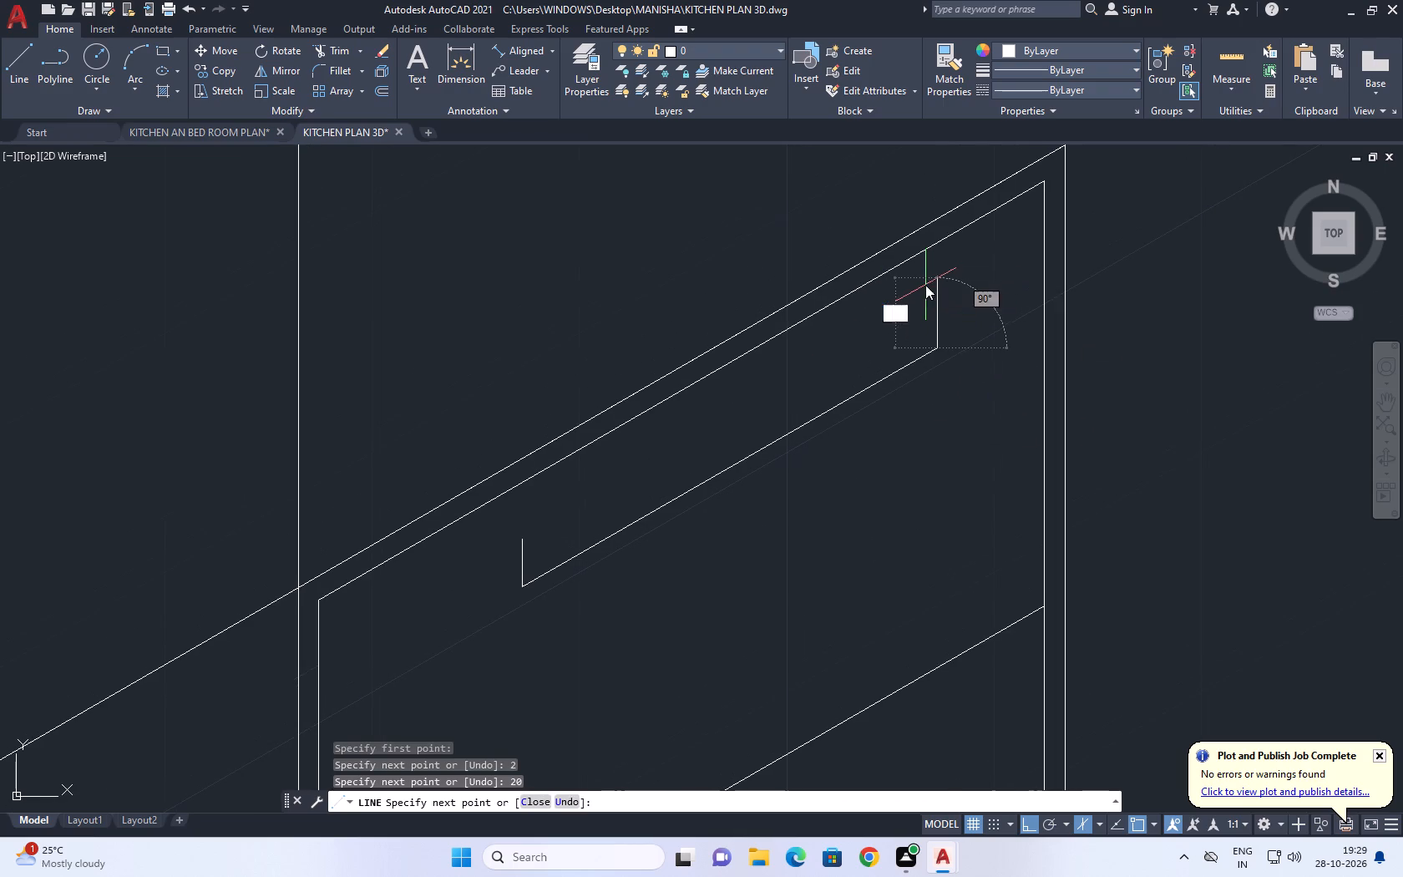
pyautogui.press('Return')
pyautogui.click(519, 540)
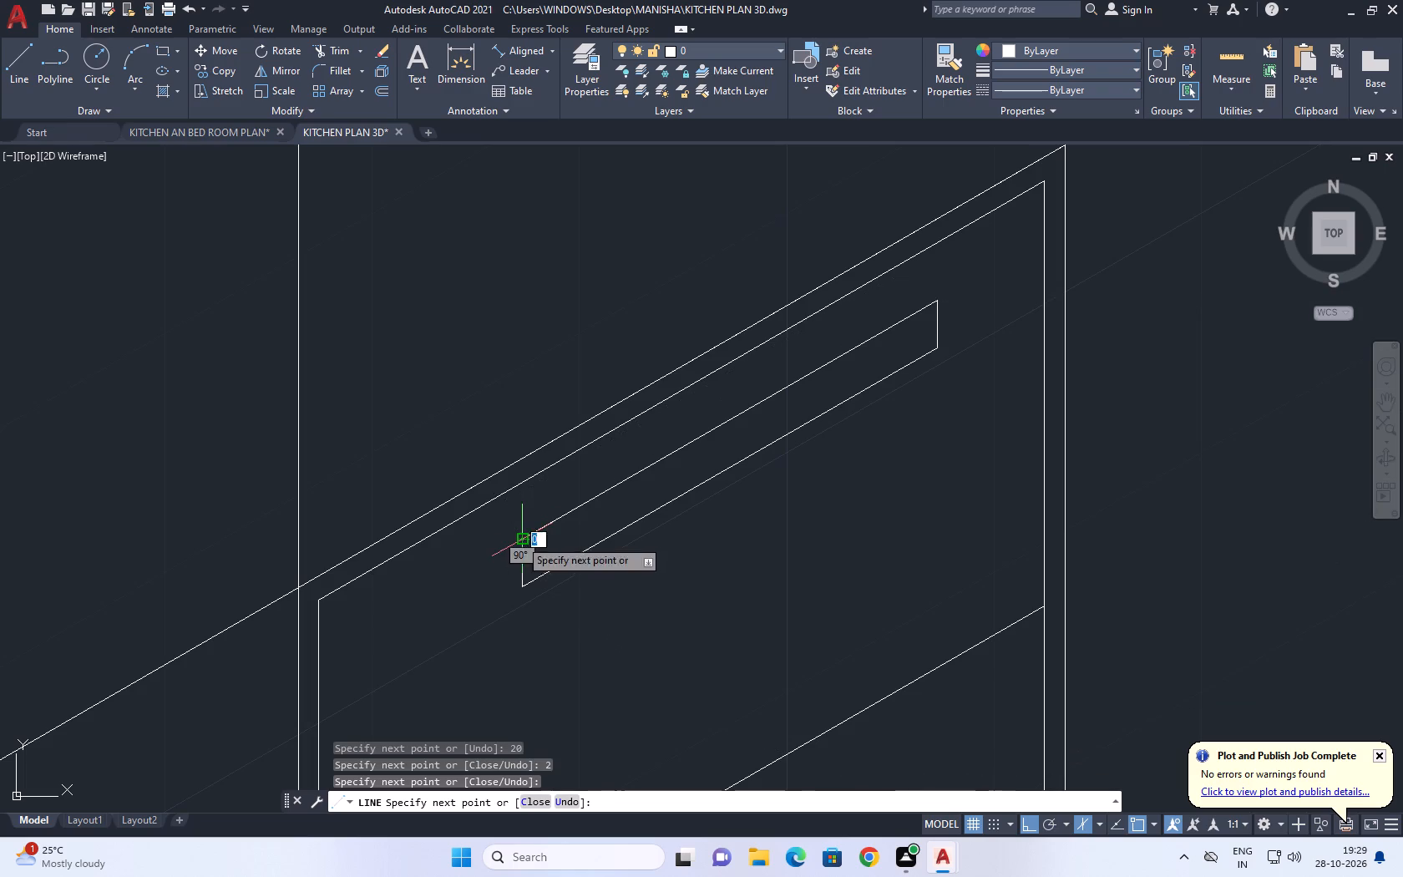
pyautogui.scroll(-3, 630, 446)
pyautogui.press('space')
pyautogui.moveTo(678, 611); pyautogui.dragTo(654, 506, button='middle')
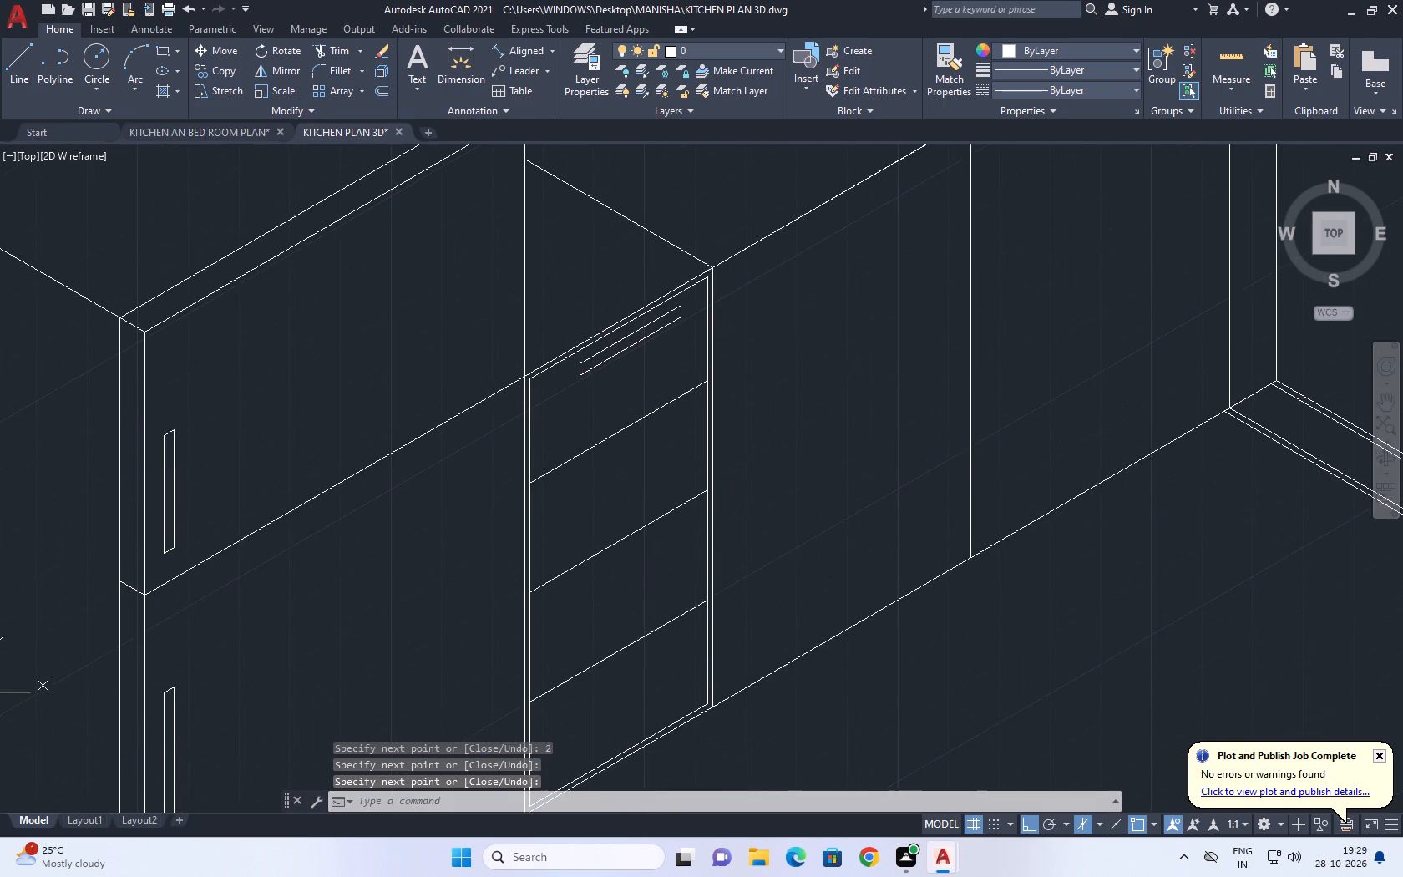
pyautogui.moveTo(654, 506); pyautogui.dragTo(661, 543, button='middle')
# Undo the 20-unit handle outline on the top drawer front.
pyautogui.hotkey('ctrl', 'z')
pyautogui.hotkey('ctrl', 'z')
# Draw a closed isometric handle outline 10 units long and 1 unit high on the first base unit's top drawer front.
pyautogui.moveTo(671, 461); pyautogui.dragTo(662, 512, button='middle')
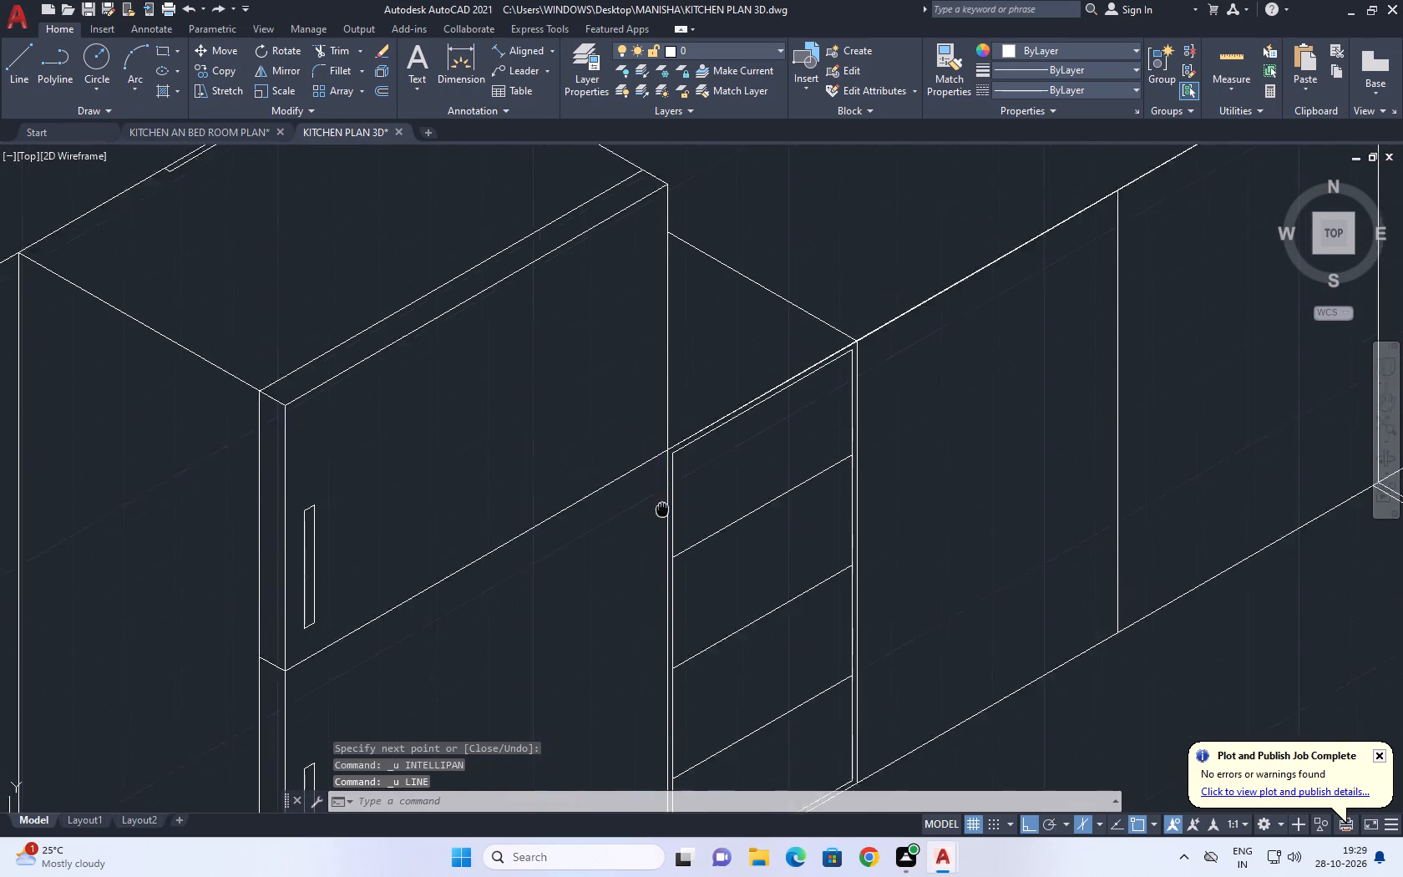
pyautogui.moveTo(662, 512); pyautogui.dragTo(658, 537, button='middle')
pyautogui.press('l')
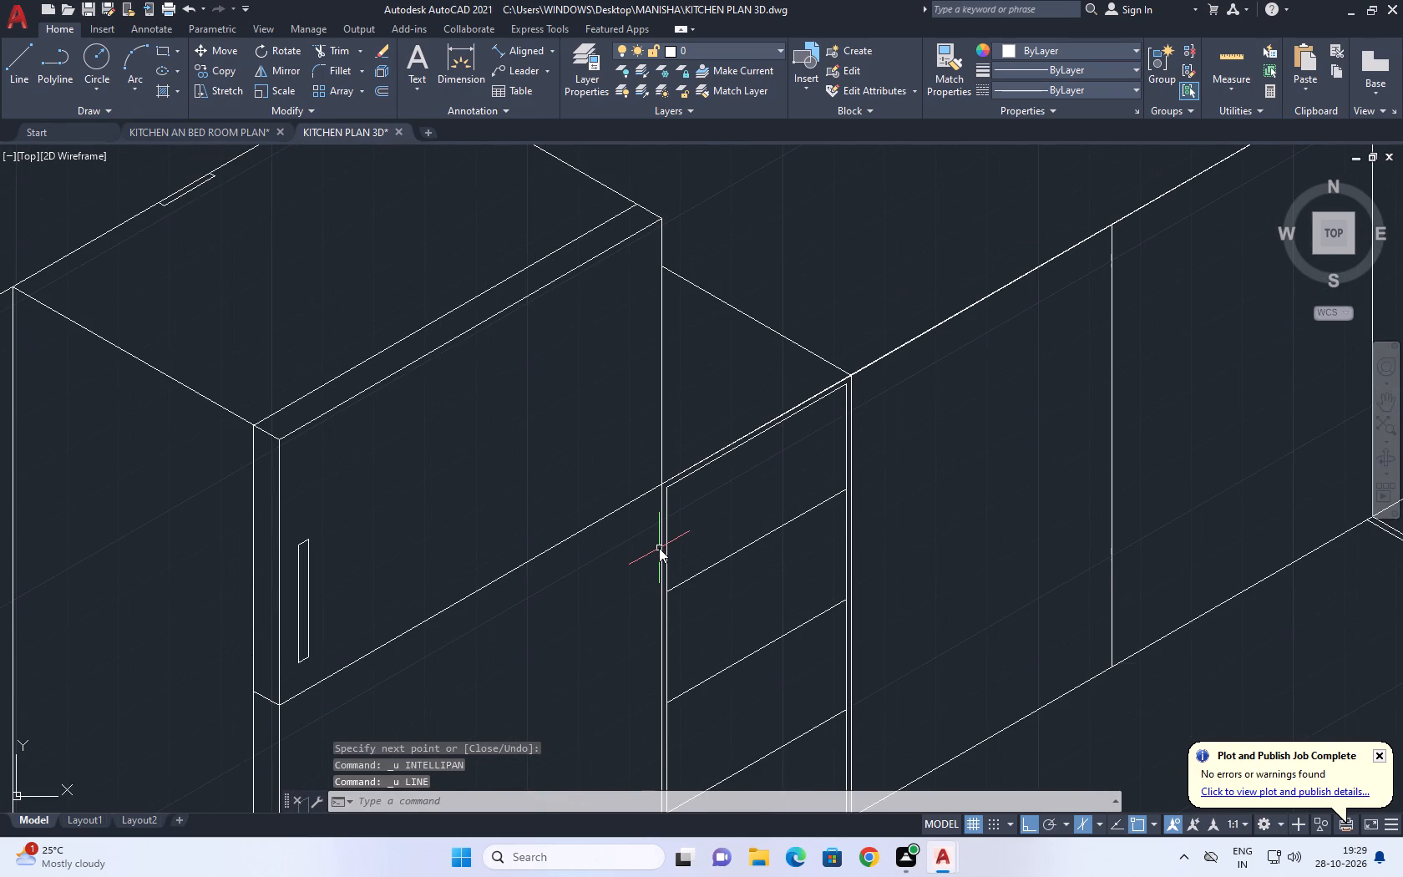
pyautogui.press('Return')
pyautogui.scroll(4, 690, 489)
pyautogui.click(737, 551)
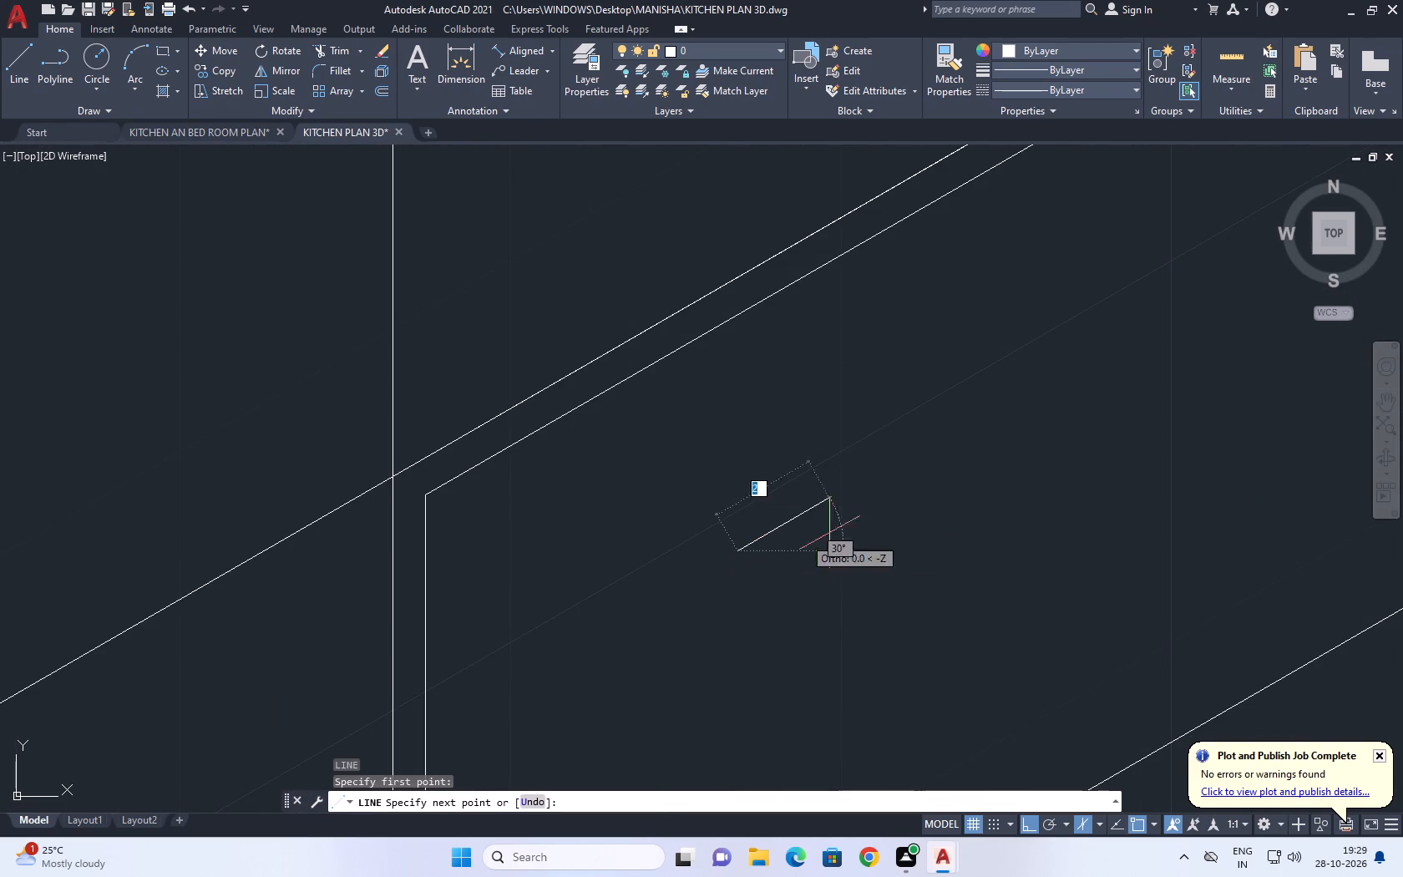
pyautogui.moveTo(926, 512); pyautogui.dragTo(570, 628, button='middle')
pyautogui.press('1')
pyautogui.press('0')
pyautogui.press('Return')
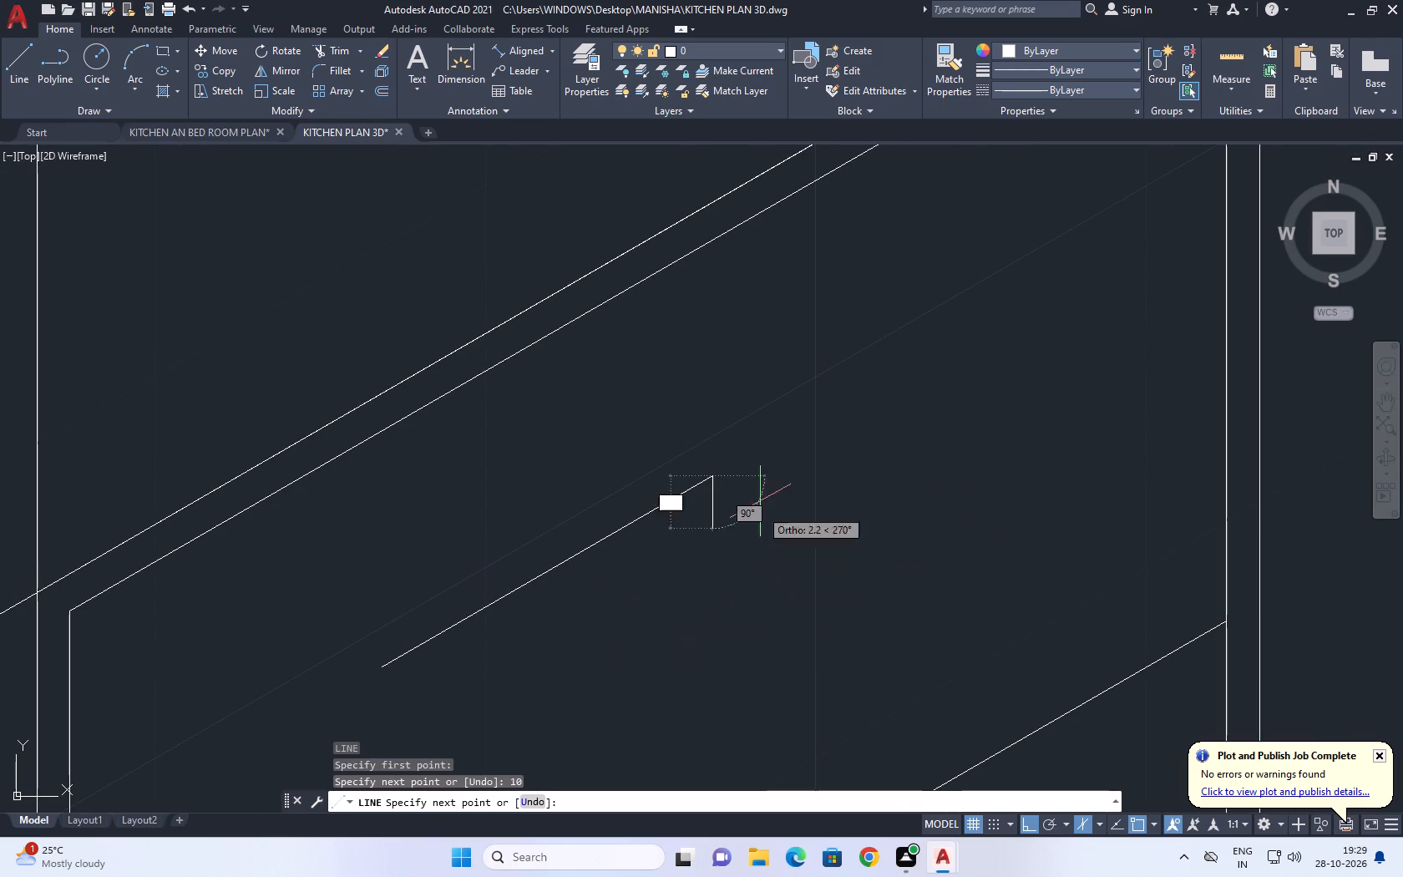
pyautogui.moveTo(668, 373); pyautogui.dragTo(667, 458, button='middle')
pyautogui.press('2')
pyautogui.press('Return')
pyautogui.moveTo(438, 637); pyautogui.dragTo(444, 624, button='middle')
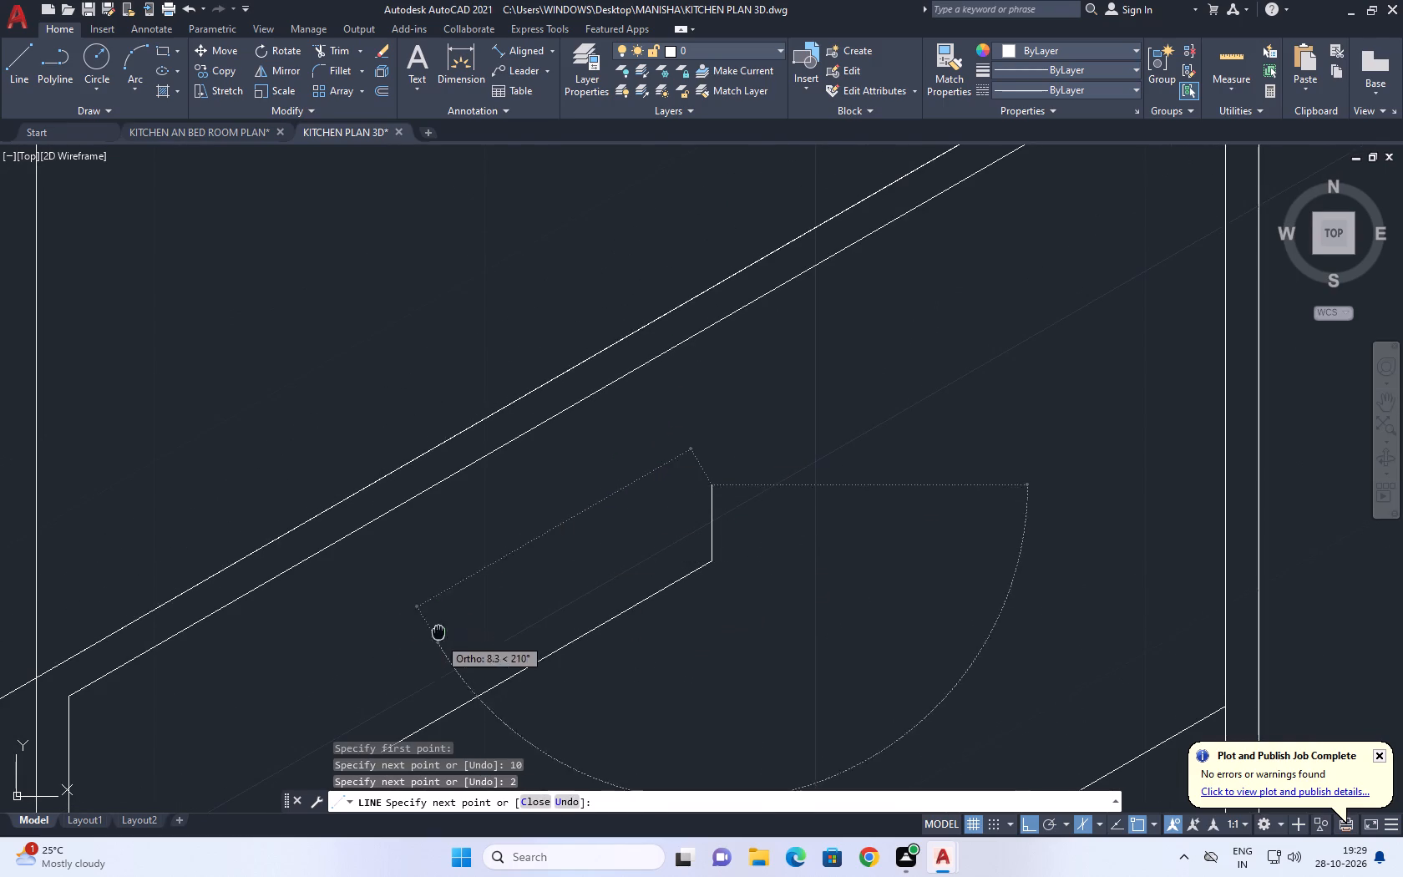
pyautogui.moveTo(444, 624); pyautogui.dragTo(637, 499, button='middle')
pyautogui.hotkey('ctrl', 'z')
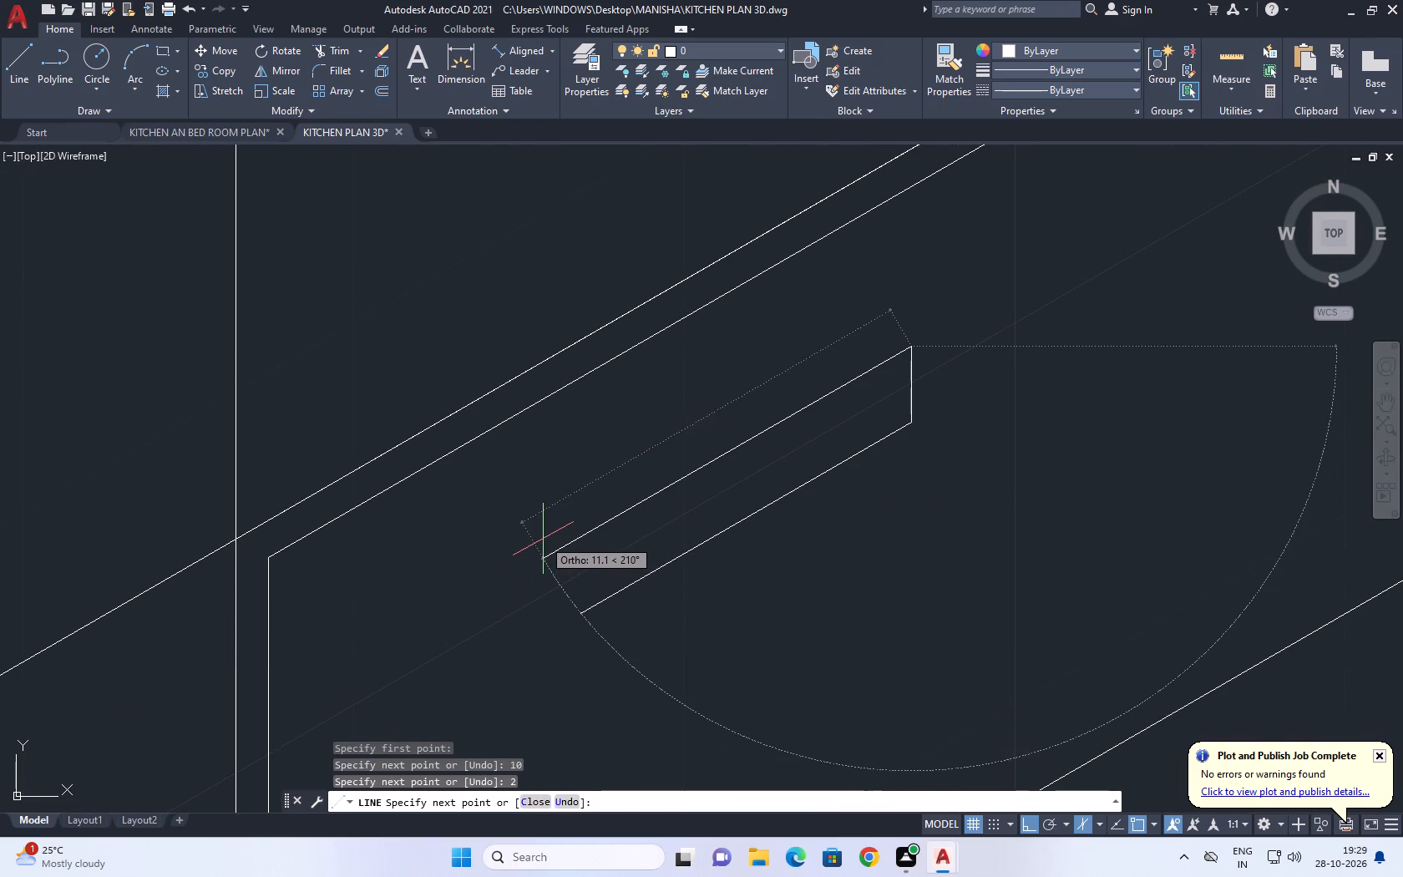
pyautogui.press('1')
pyautogui.press('Return')
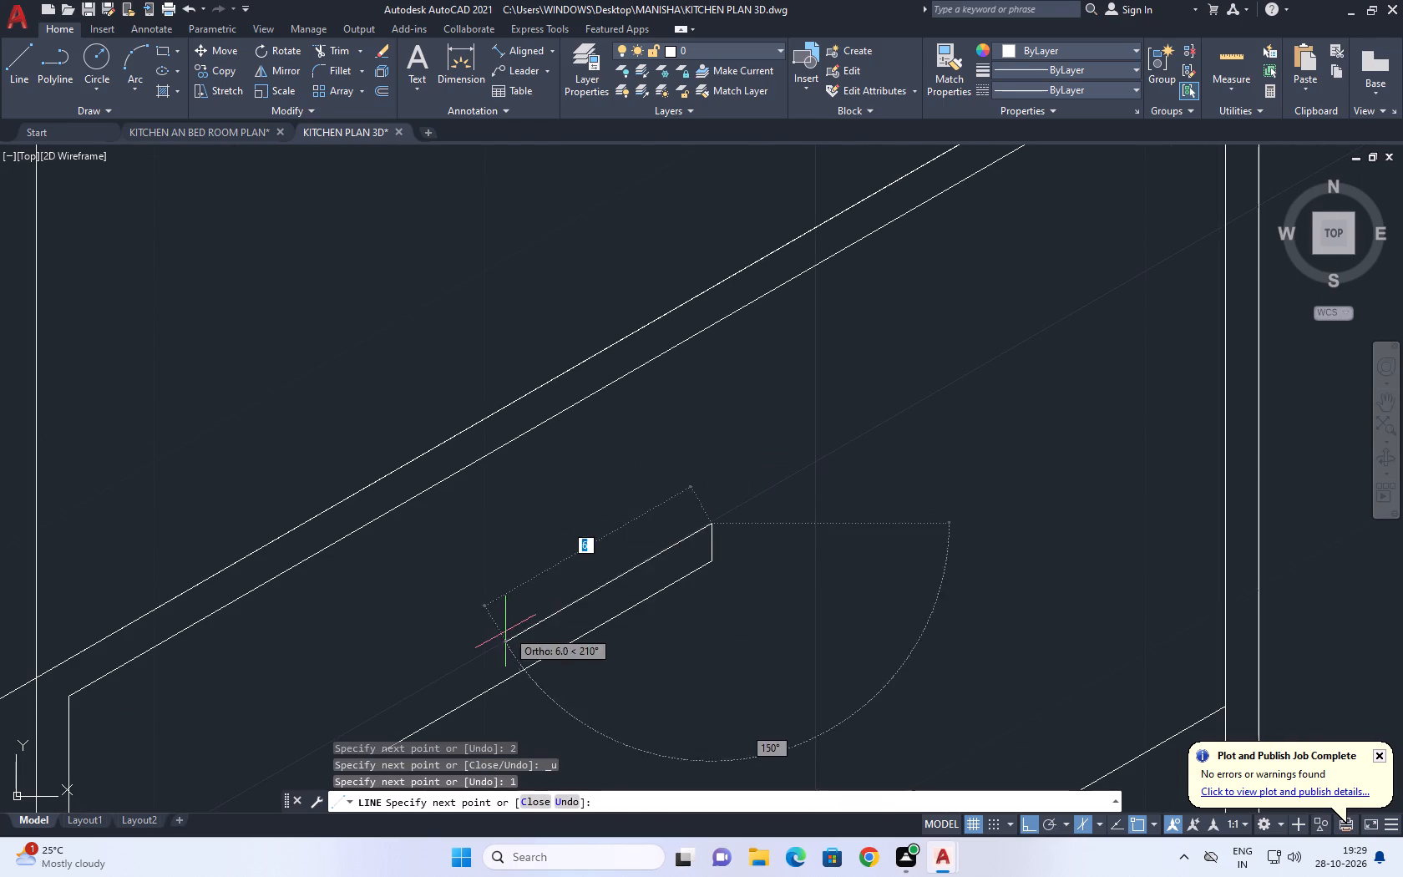
pyautogui.moveTo(499, 636); pyautogui.dragTo(659, 486, button='middle')
pyautogui.press('1')
pyautogui.press('0')
pyautogui.press('Return')
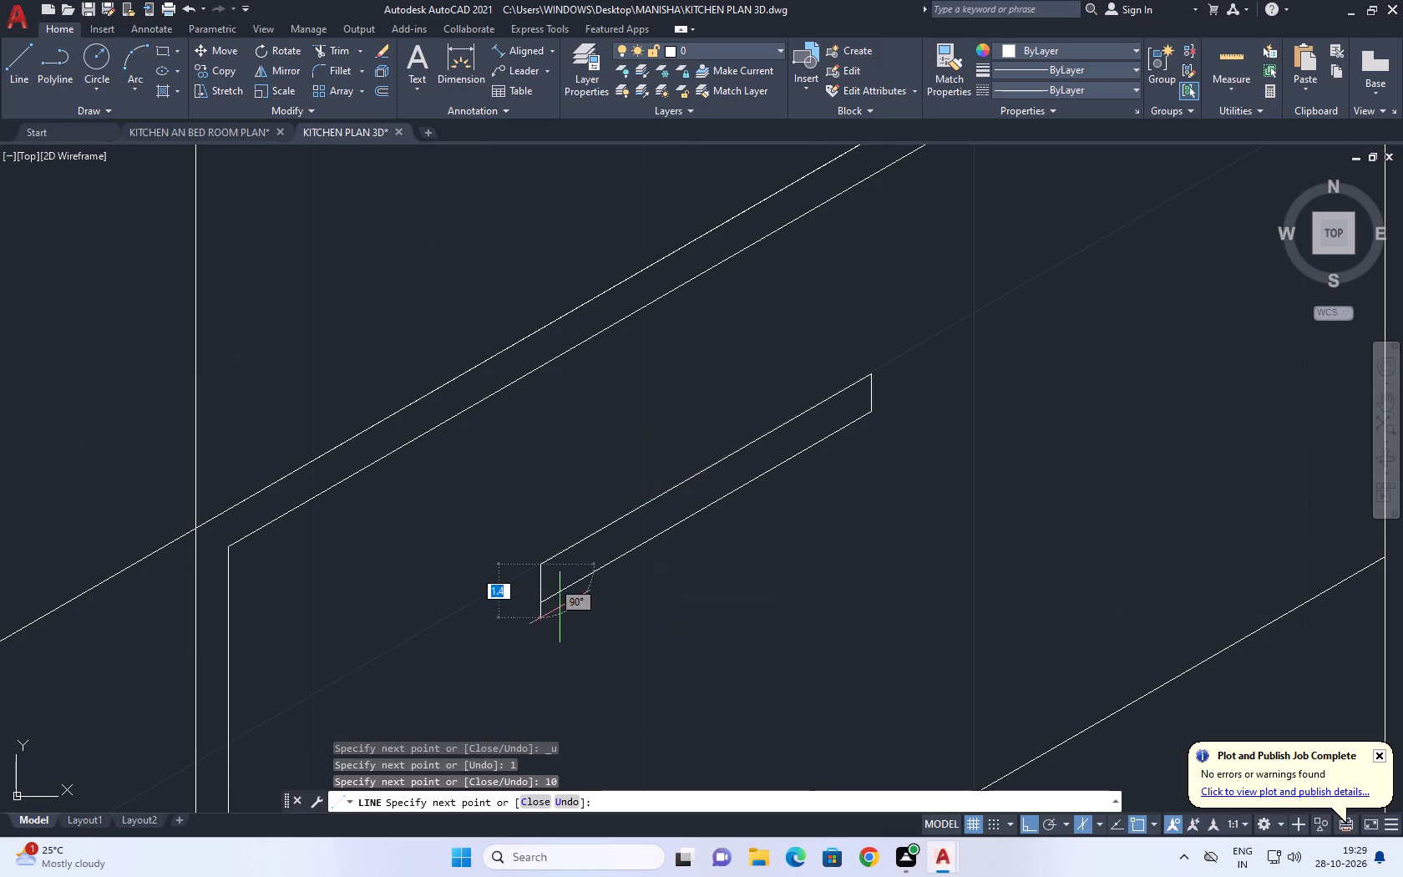
pyautogui.click(539, 603)
pyautogui.press('space')
pyautogui.scroll(-3, 646, 479)
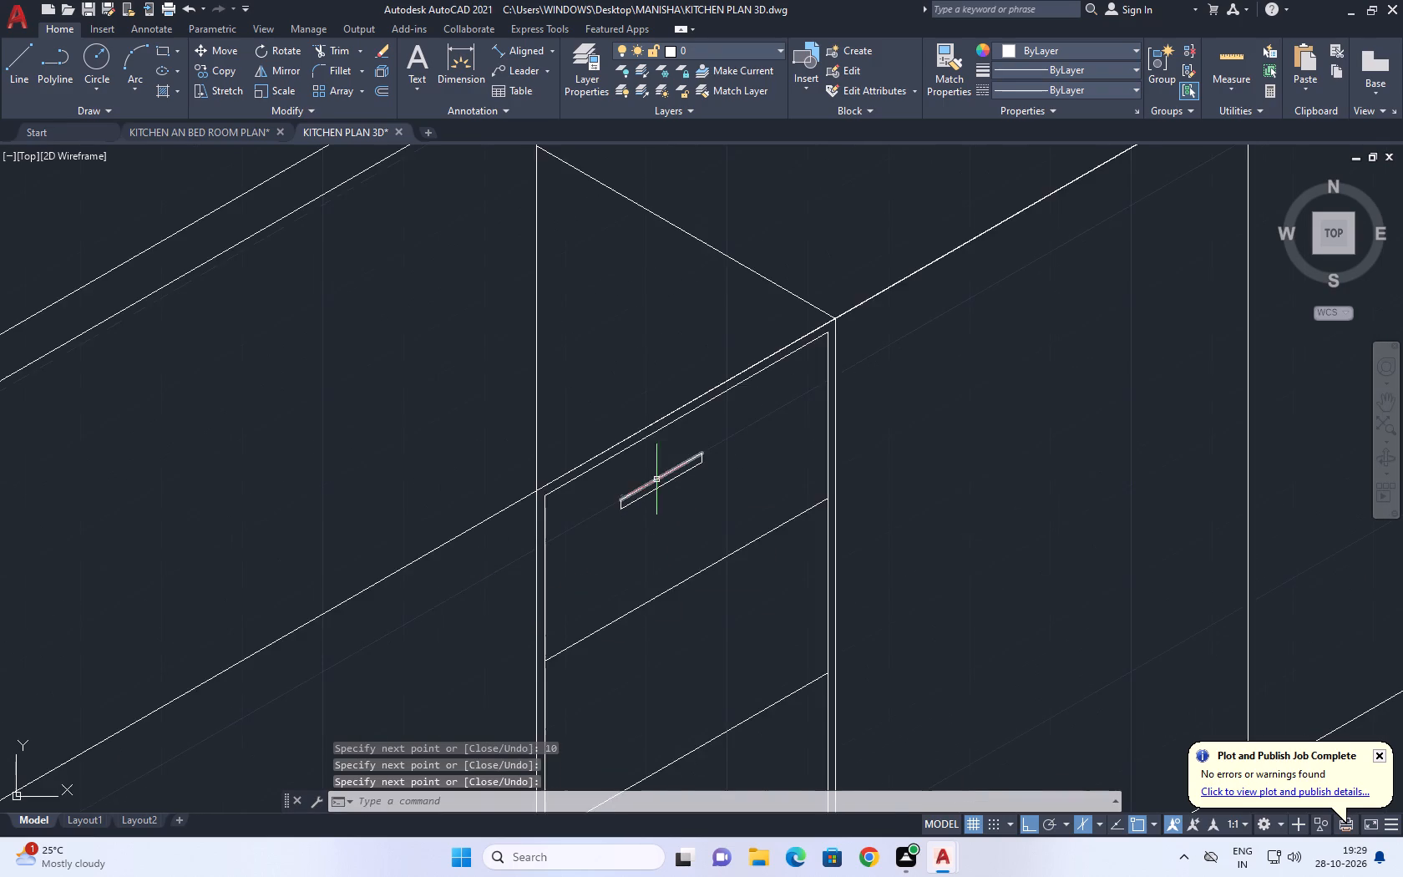
# Draw a closed isometric handle outline 10 units long and 1 unit high on the first base unit's second drawer front.
pyautogui.moveTo(722, 590); pyautogui.dragTo(666, 426, button='middle')
pyautogui.press('space')
pyautogui.scroll(2, 605, 476)
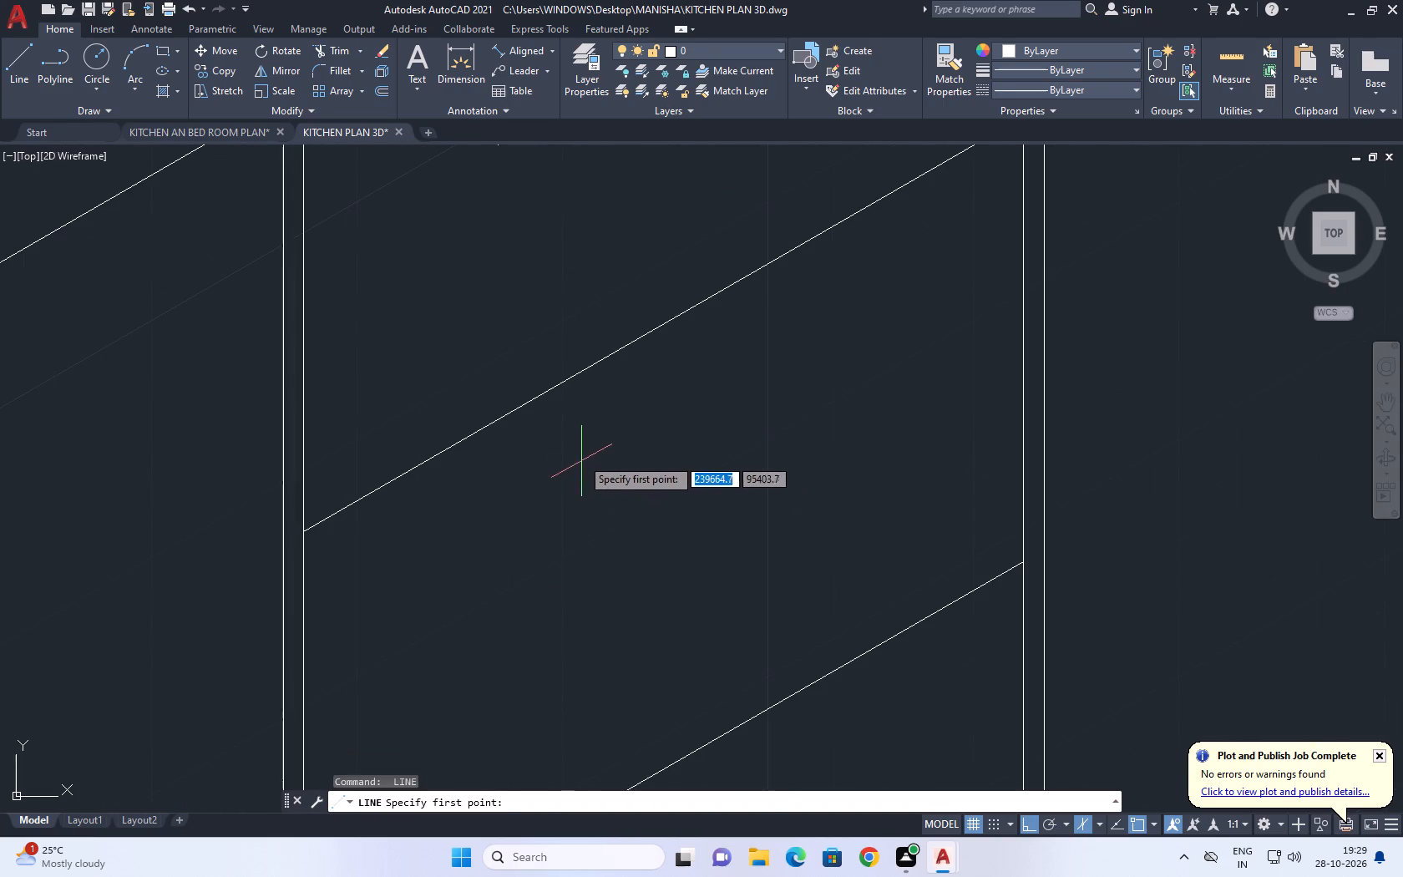
pyautogui.click(580, 451)
pyautogui.moveTo(735, 362); pyautogui.dragTo(628, 518, button='middle')
pyautogui.scroll(1, 726, 455)
pyautogui.write('10')
pyautogui.press('Return')
pyautogui.moveTo(685, 684); pyautogui.dragTo(674, 509, button='middle')
pyautogui.press('1')
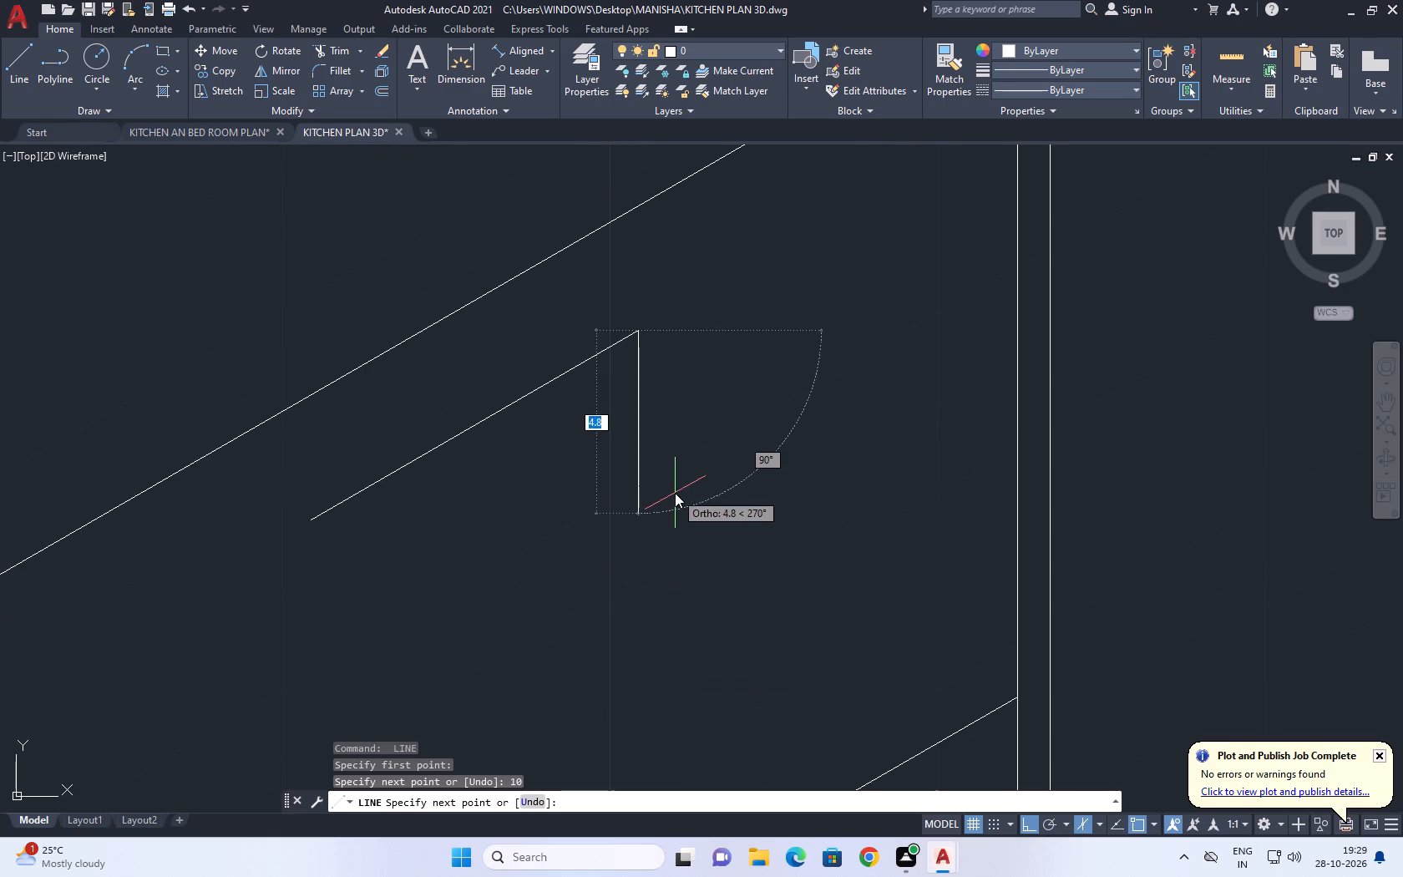
pyautogui.press('Return')
pyautogui.write('10')
pyautogui.press('Return')
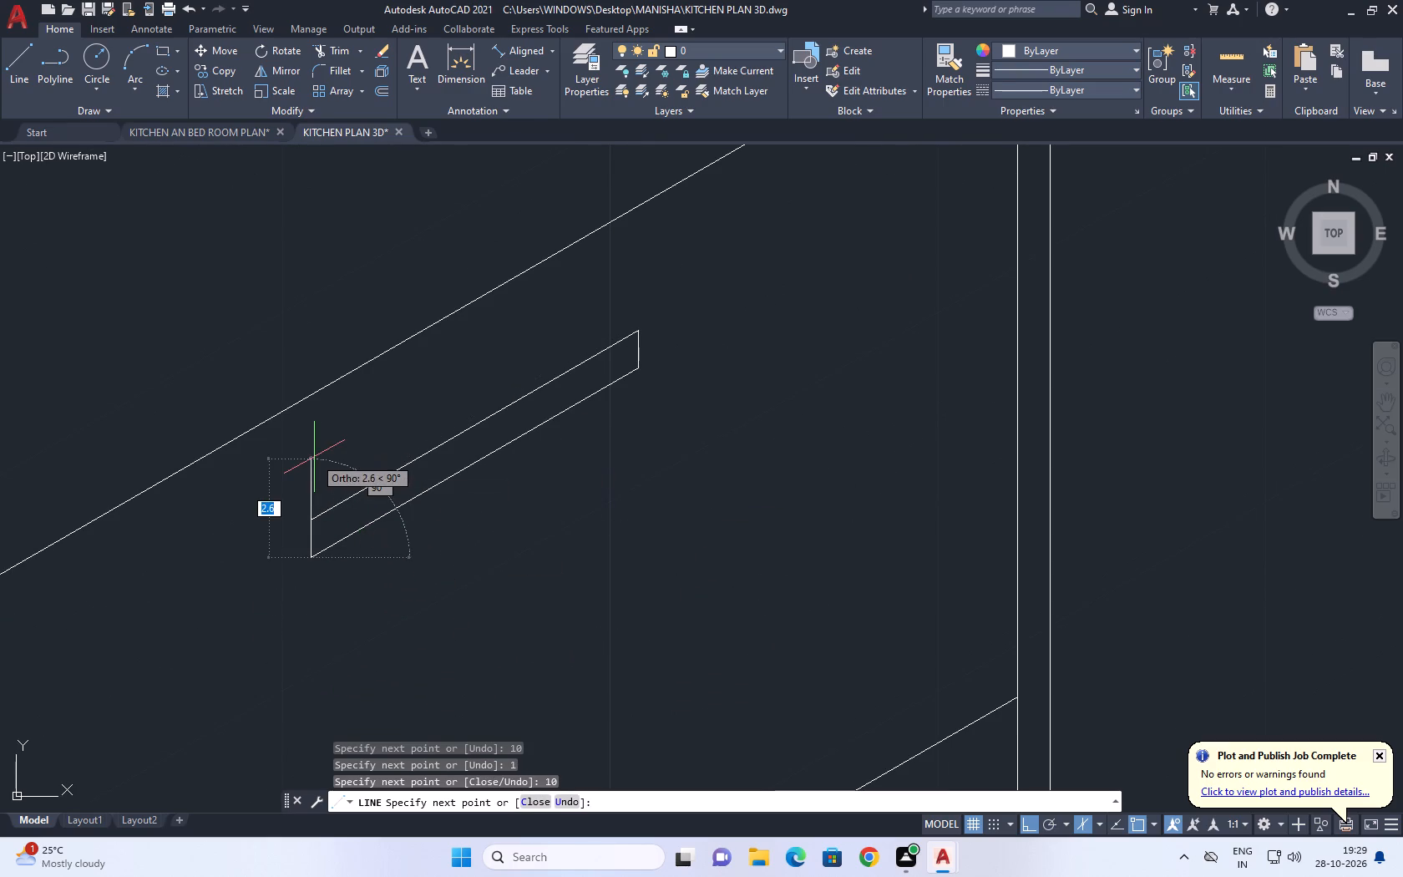
pyautogui.press('1')
pyautogui.press('Return')
pyautogui.press('`')
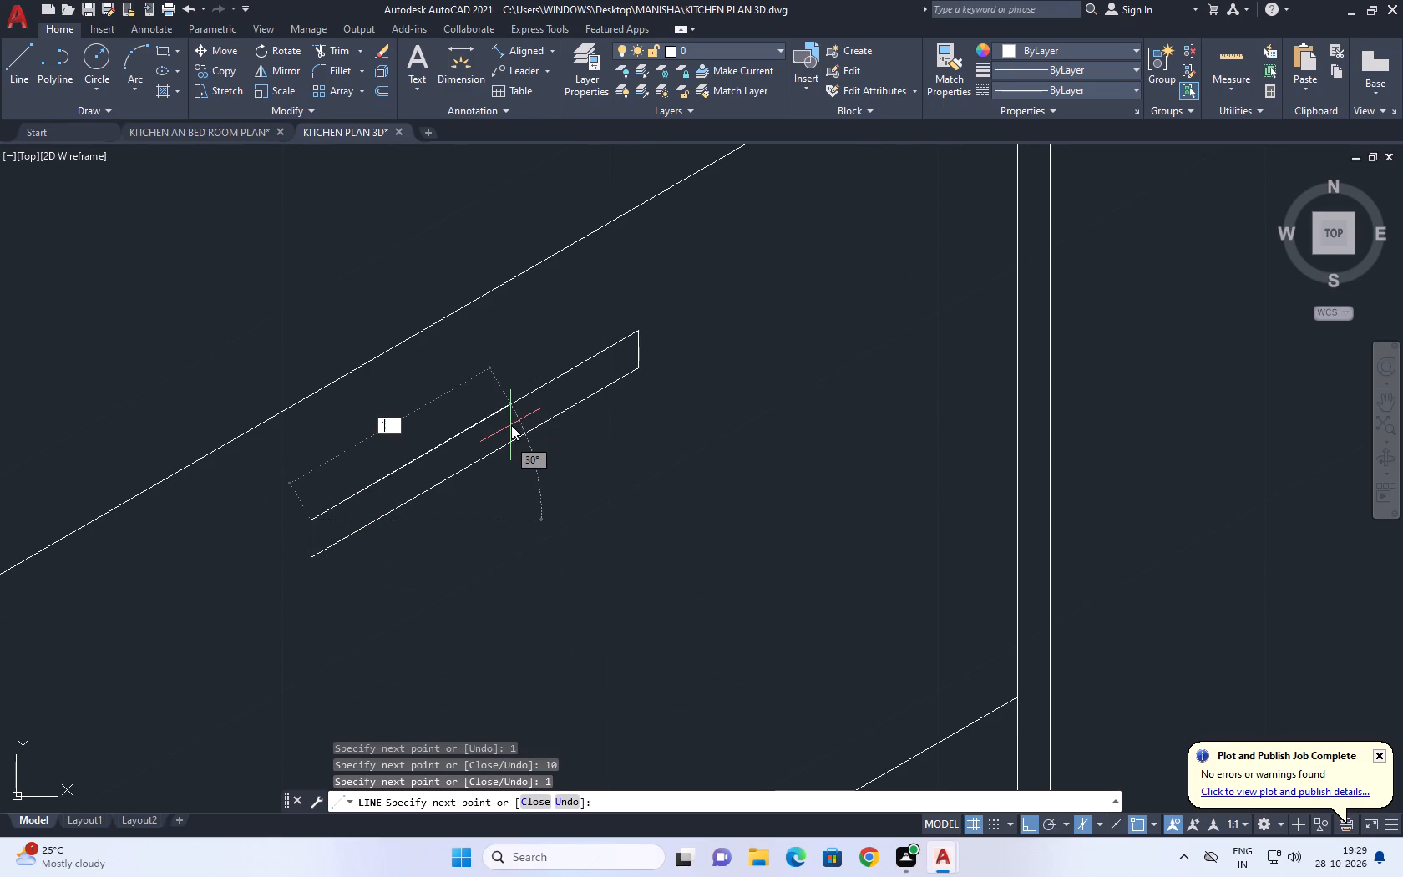
pyautogui.press('Escape')
pyautogui.scroll(-1, 516, 423)
pyautogui.press('Escape')
pyautogui.scroll(-3, 536, 491)
pyautogui.moveTo(531, 626); pyautogui.dragTo(530, 485, button='middle')
# Draw a closed isometric handle outline 10 units long and 1 unit high on the first base unit's third drawer front.
pyautogui.press('space')
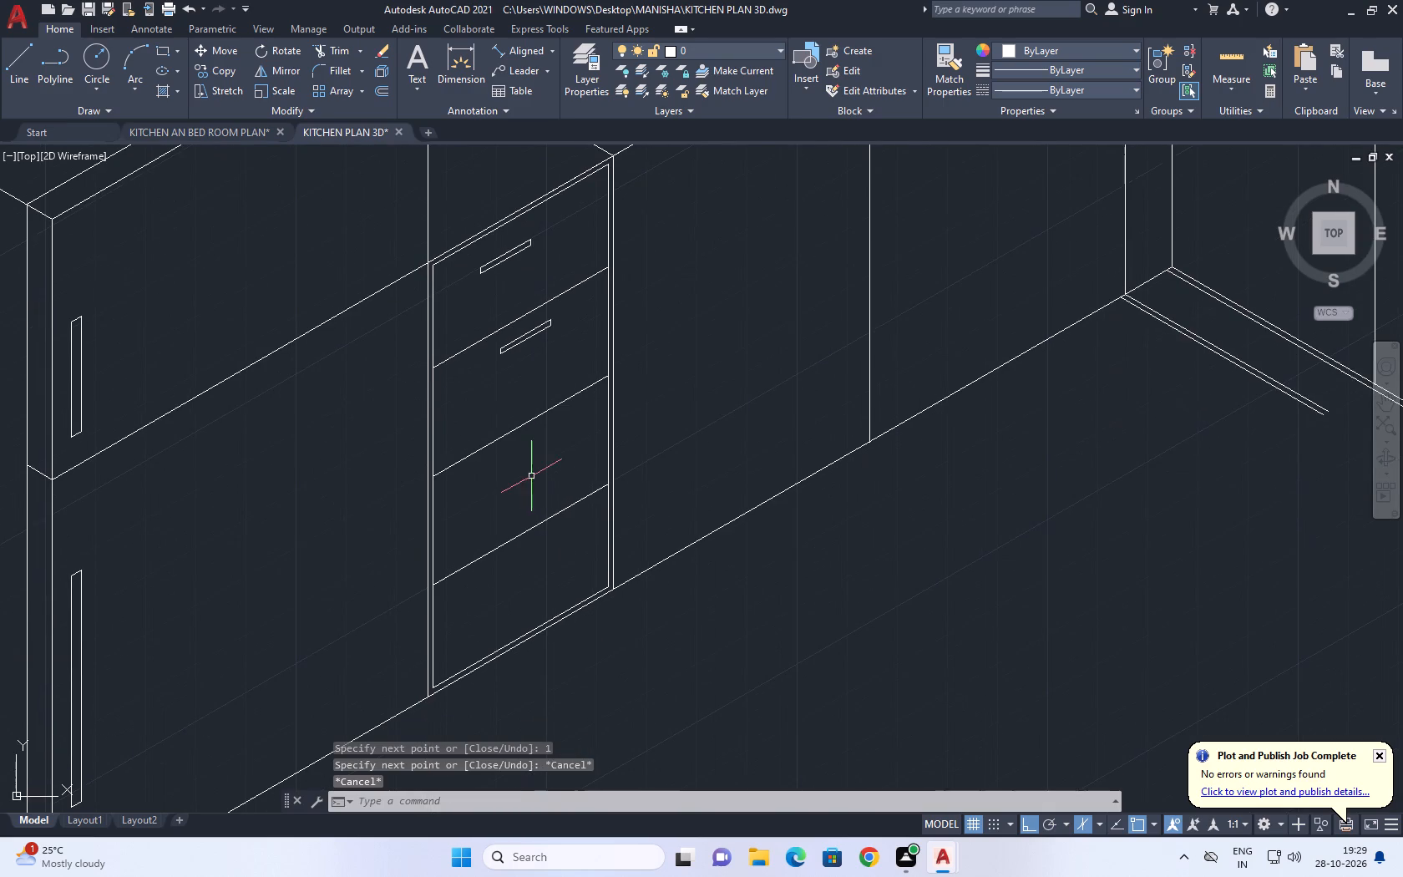
pyautogui.scroll(2, 529, 461)
pyautogui.click(440, 449)
pyautogui.scroll(1, 550, 389)
pyautogui.moveTo(551, 389); pyautogui.dragTo(500, 423, button='middle')
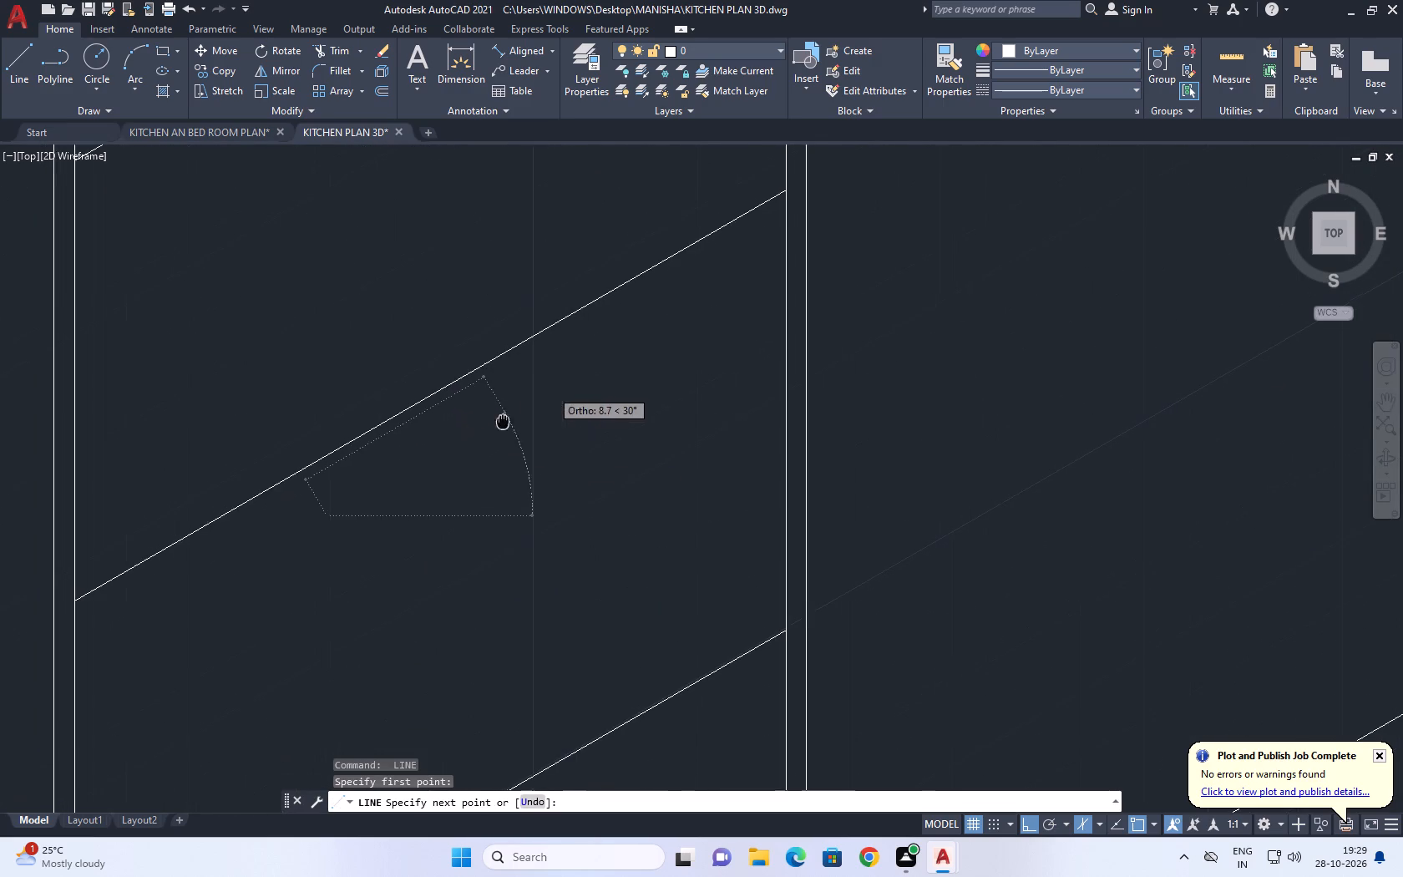
pyautogui.press('1')
pyautogui.press('0')
pyautogui.press('Return')
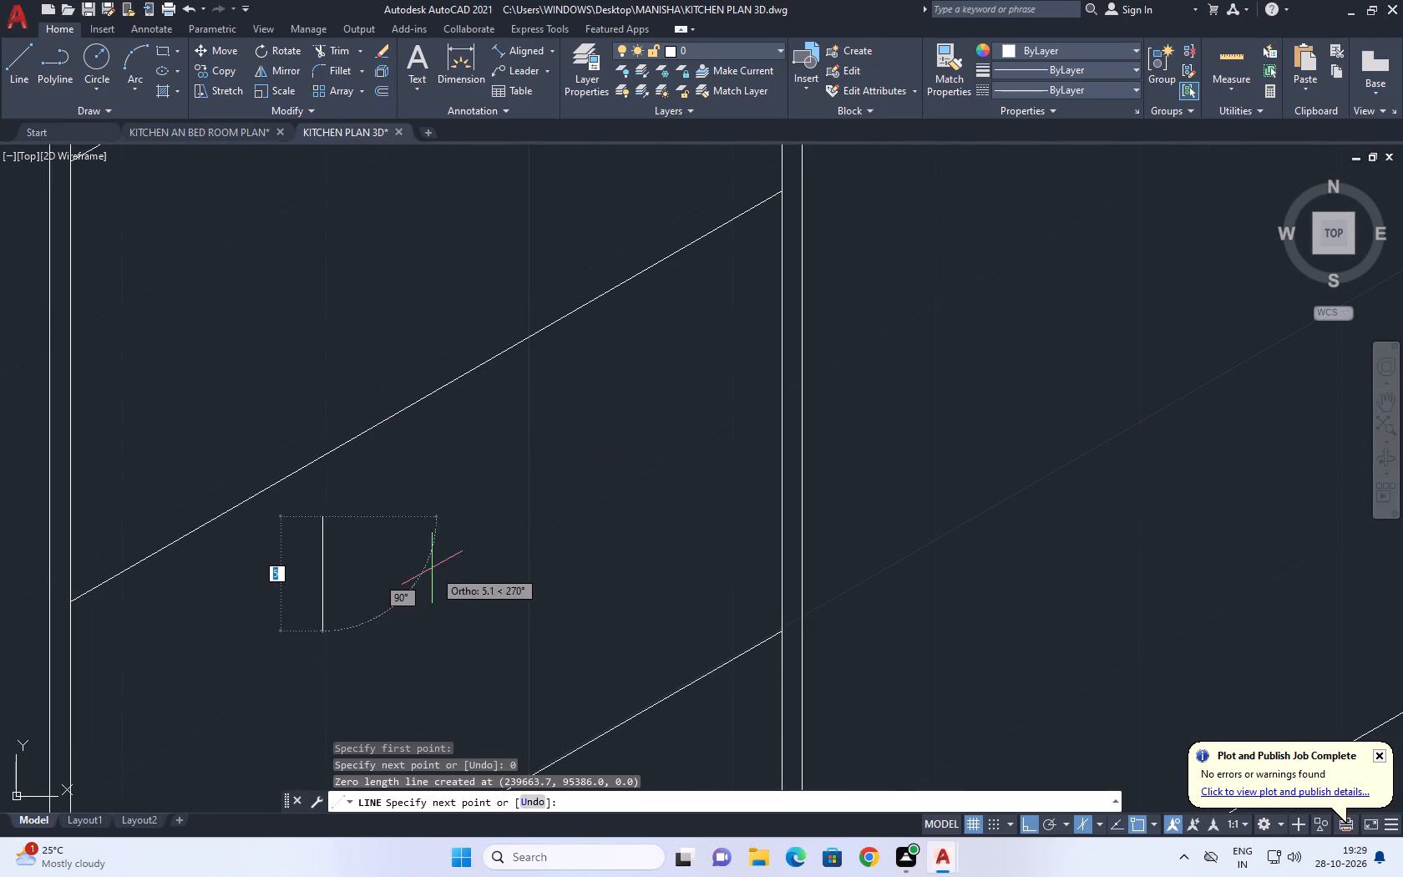
pyautogui.press('1')
pyautogui.press('0')
pyautogui.press('Return')
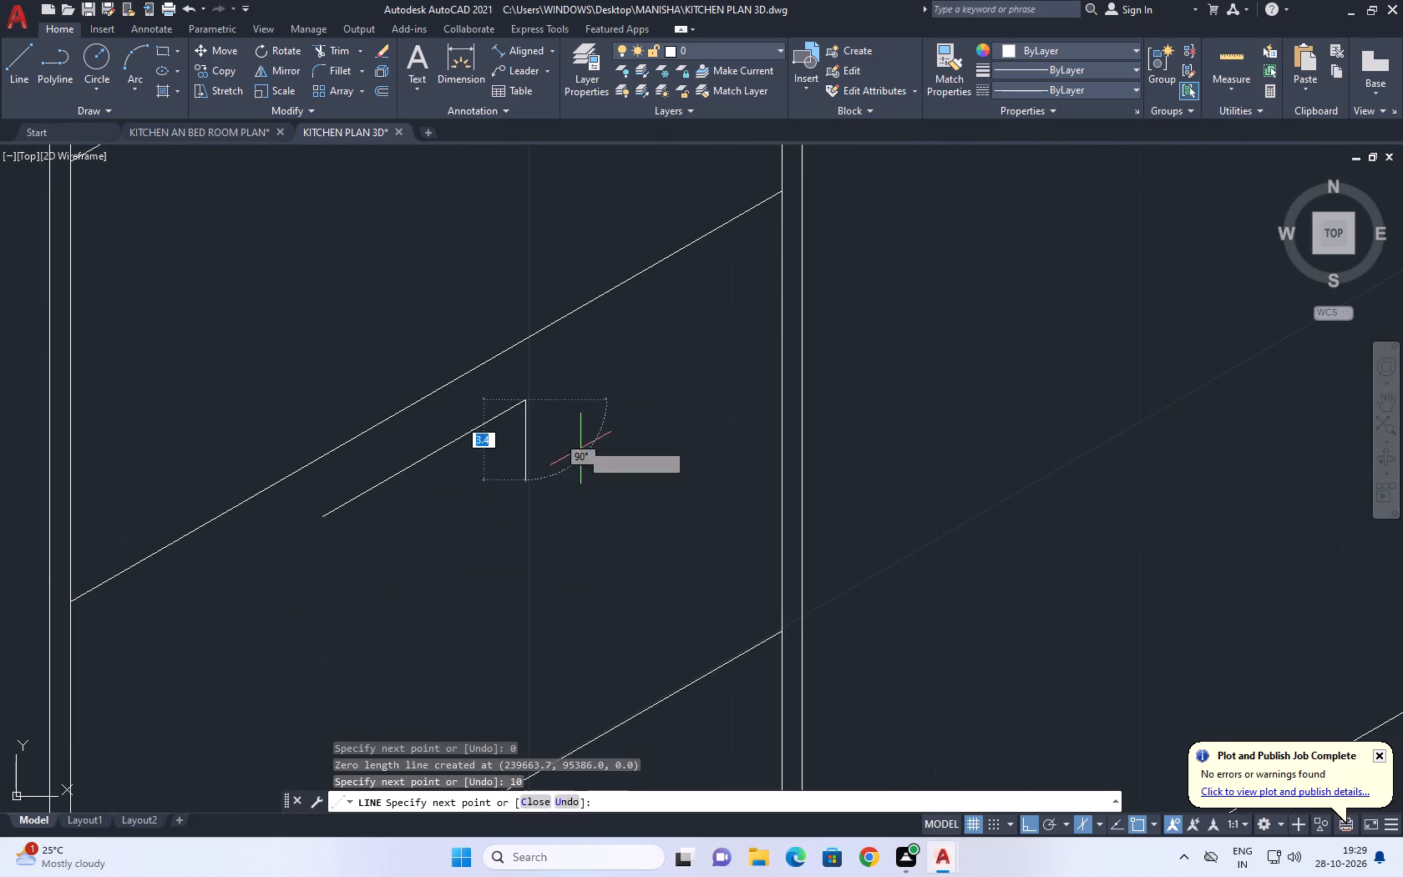
pyautogui.press('1')
pyautogui.press('.')
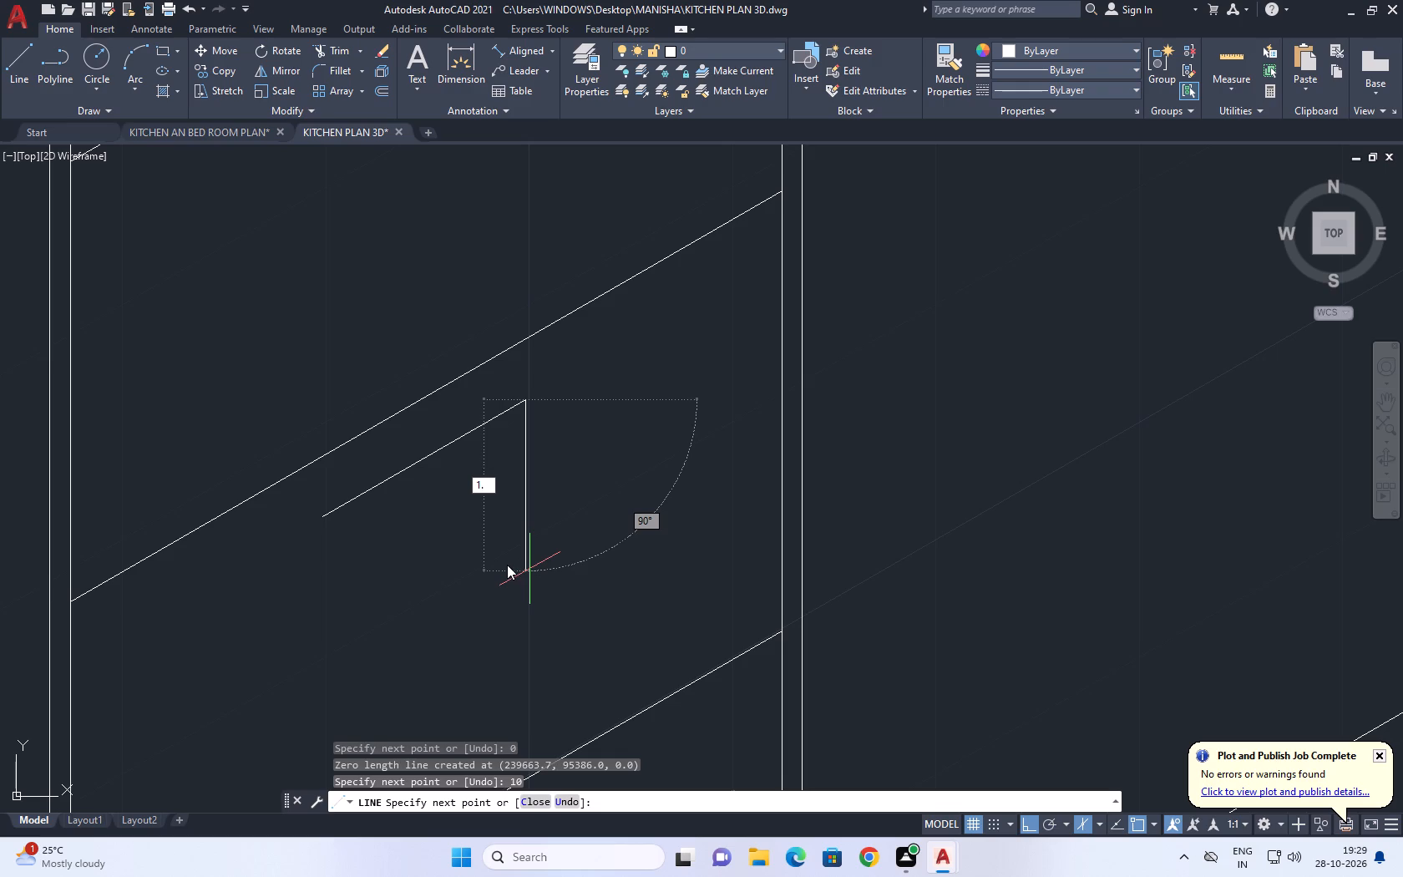
pyautogui.press('BackSpace')
pyautogui.press('Return')
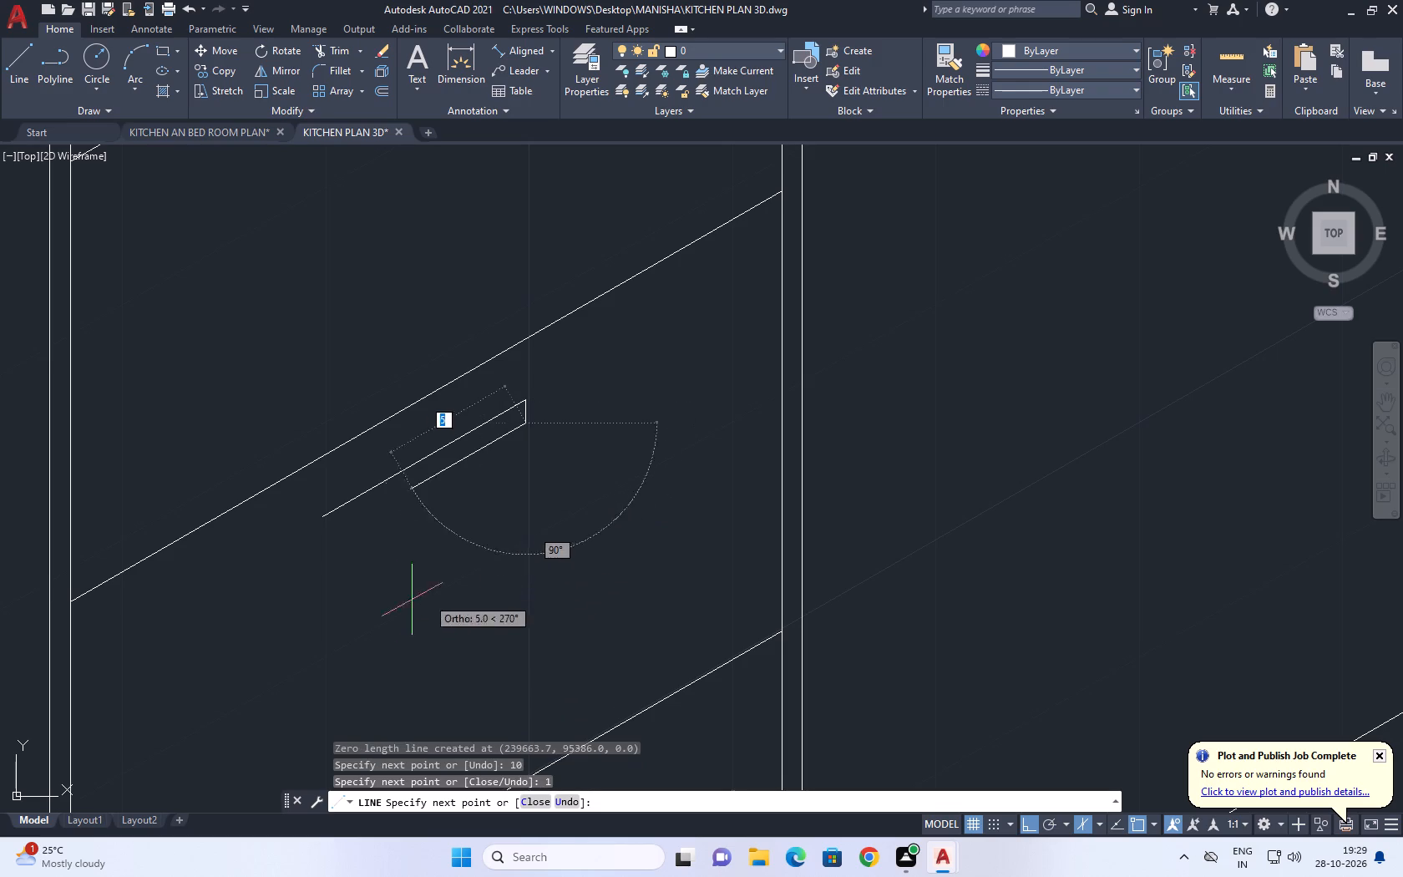
pyautogui.press('1')
pyautogui.press('0')
pyautogui.press('Return')
pyautogui.moveTo(362, 567); pyautogui.dragTo(377, 596, button='middle')
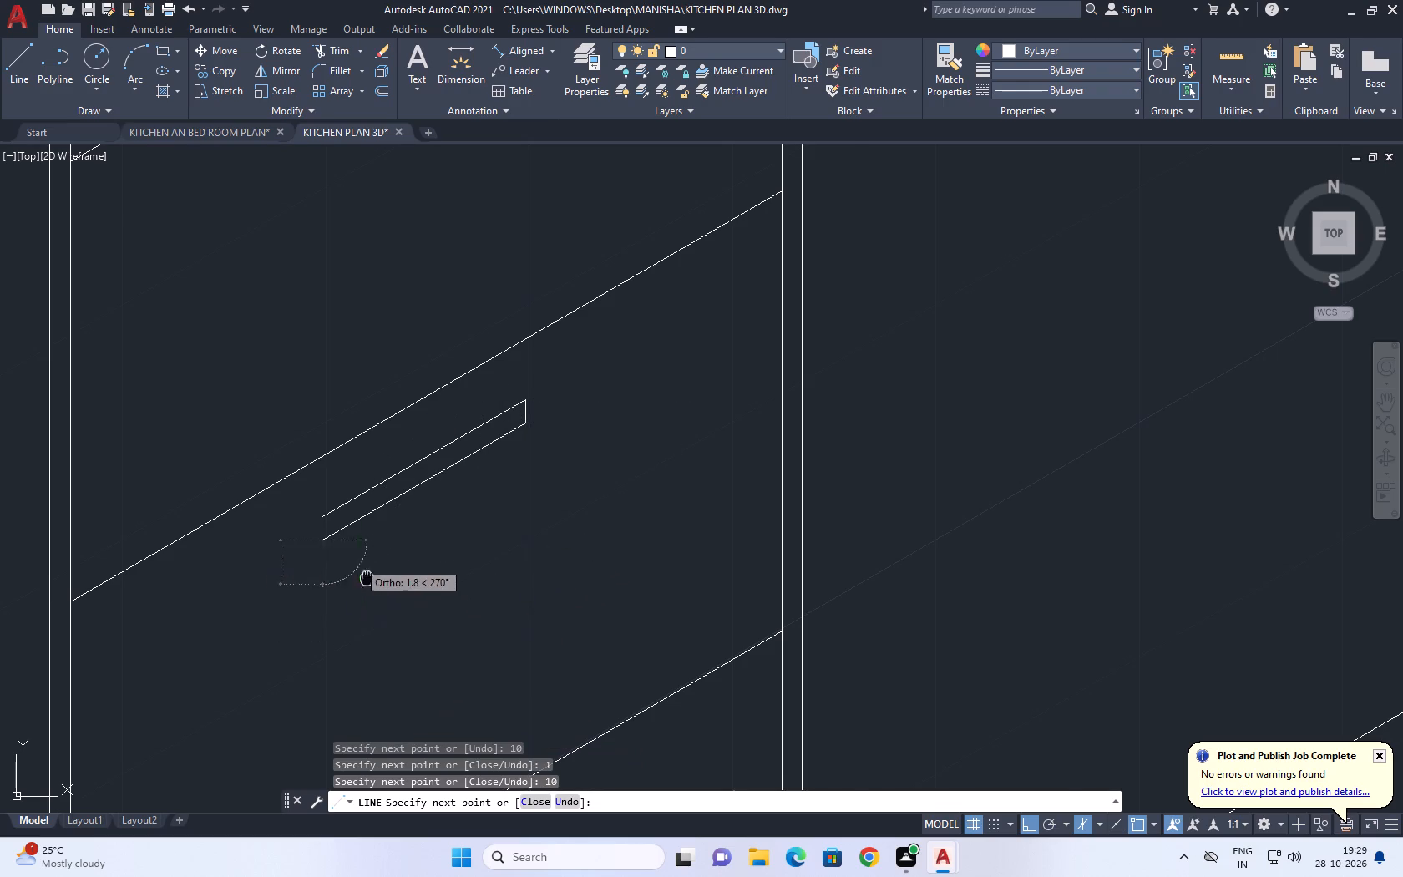
pyautogui.moveTo(377, 596); pyautogui.dragTo(414, 625, button='middle')
pyautogui.scroll(2, 418, 589)
pyautogui.click(322, 540)
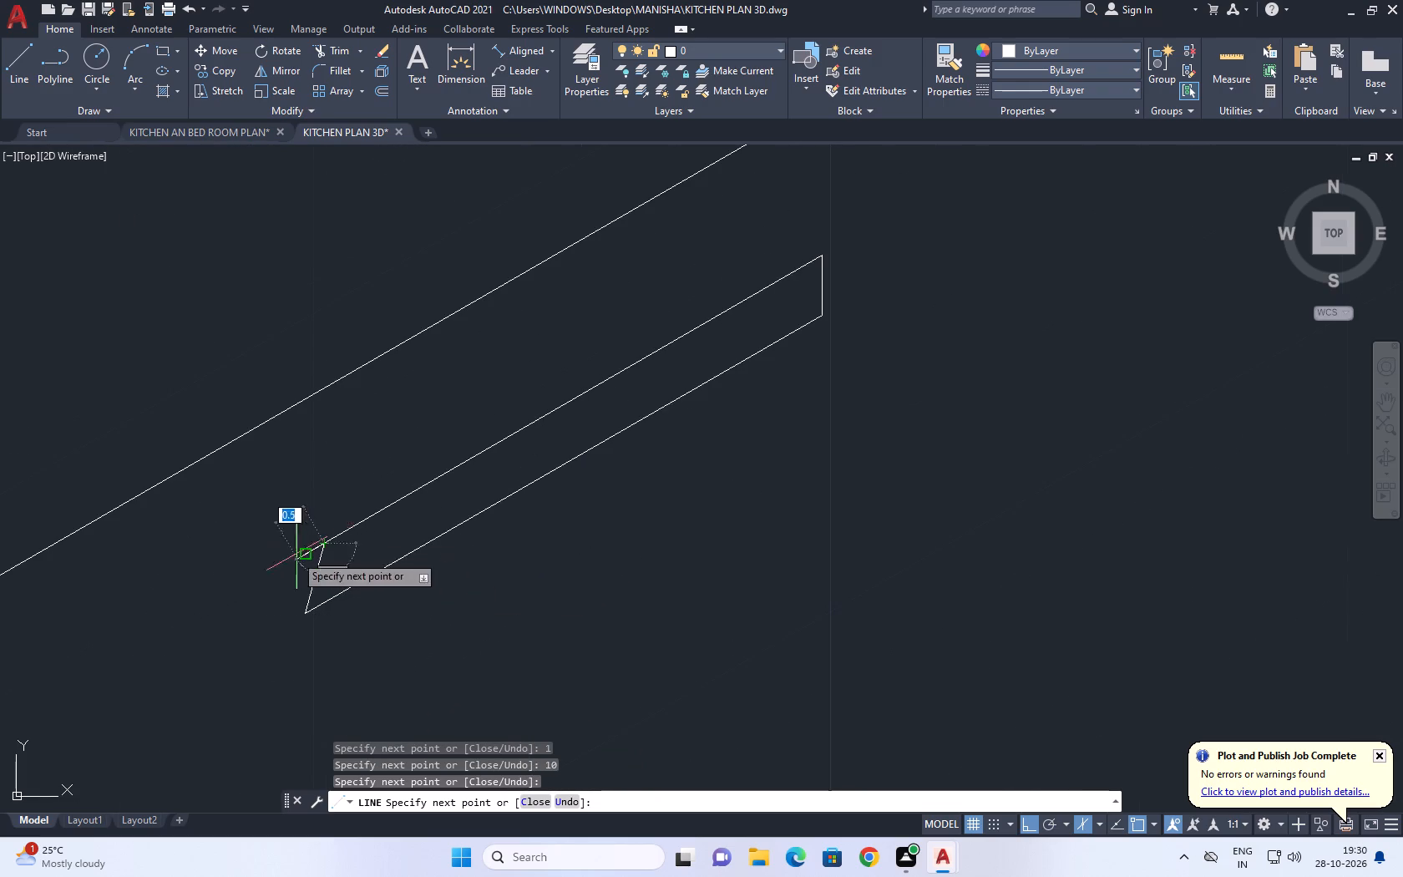
pyautogui.hotkey('ctrl', 'z')
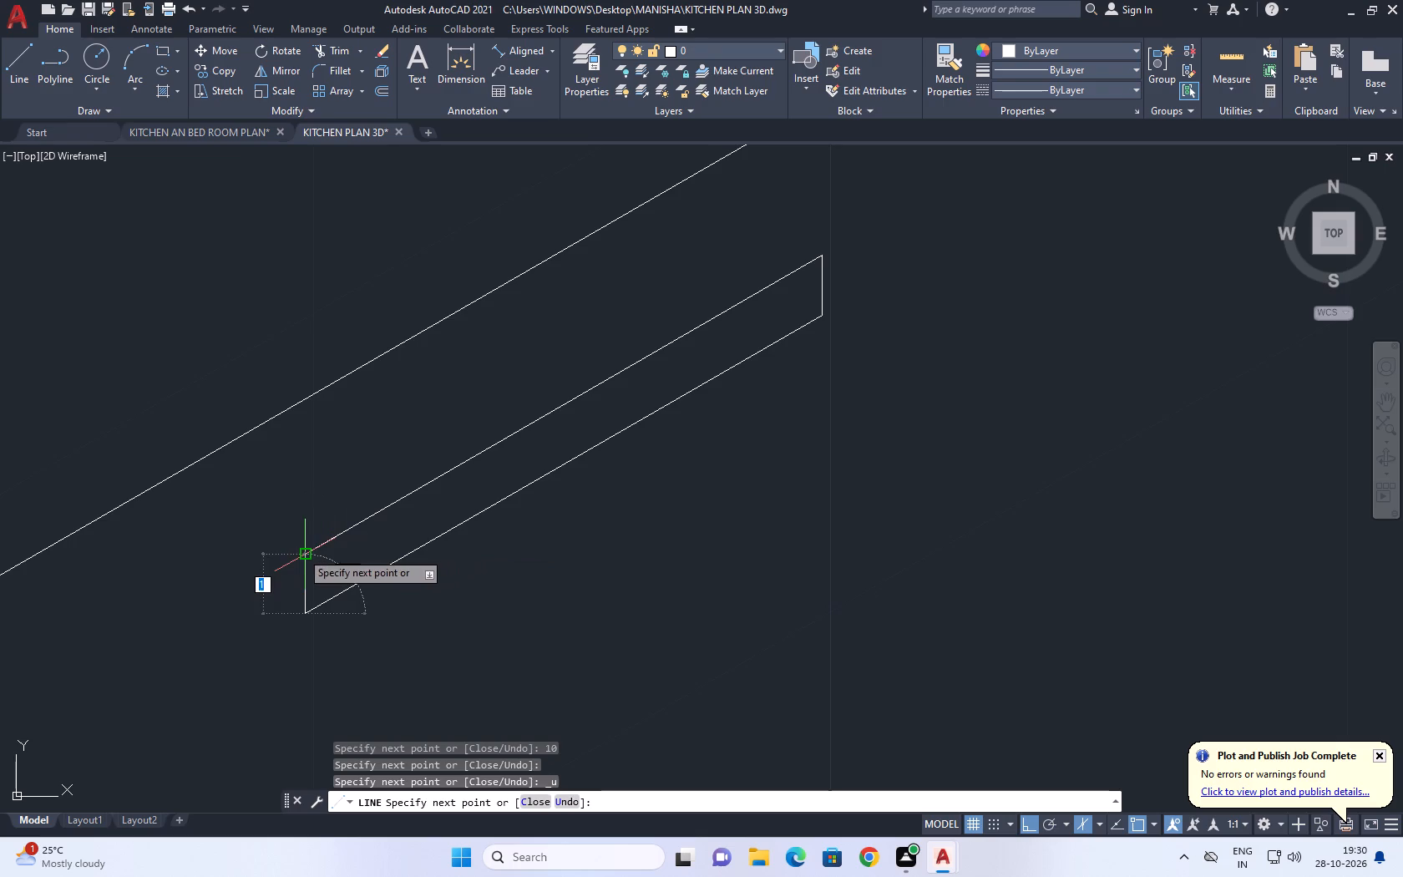
pyautogui.click(301, 551)
pyautogui.press('space')
pyautogui.scroll(-5, 432, 485)
pyautogui.moveTo(511, 584); pyautogui.dragTo(508, 520, button='middle')
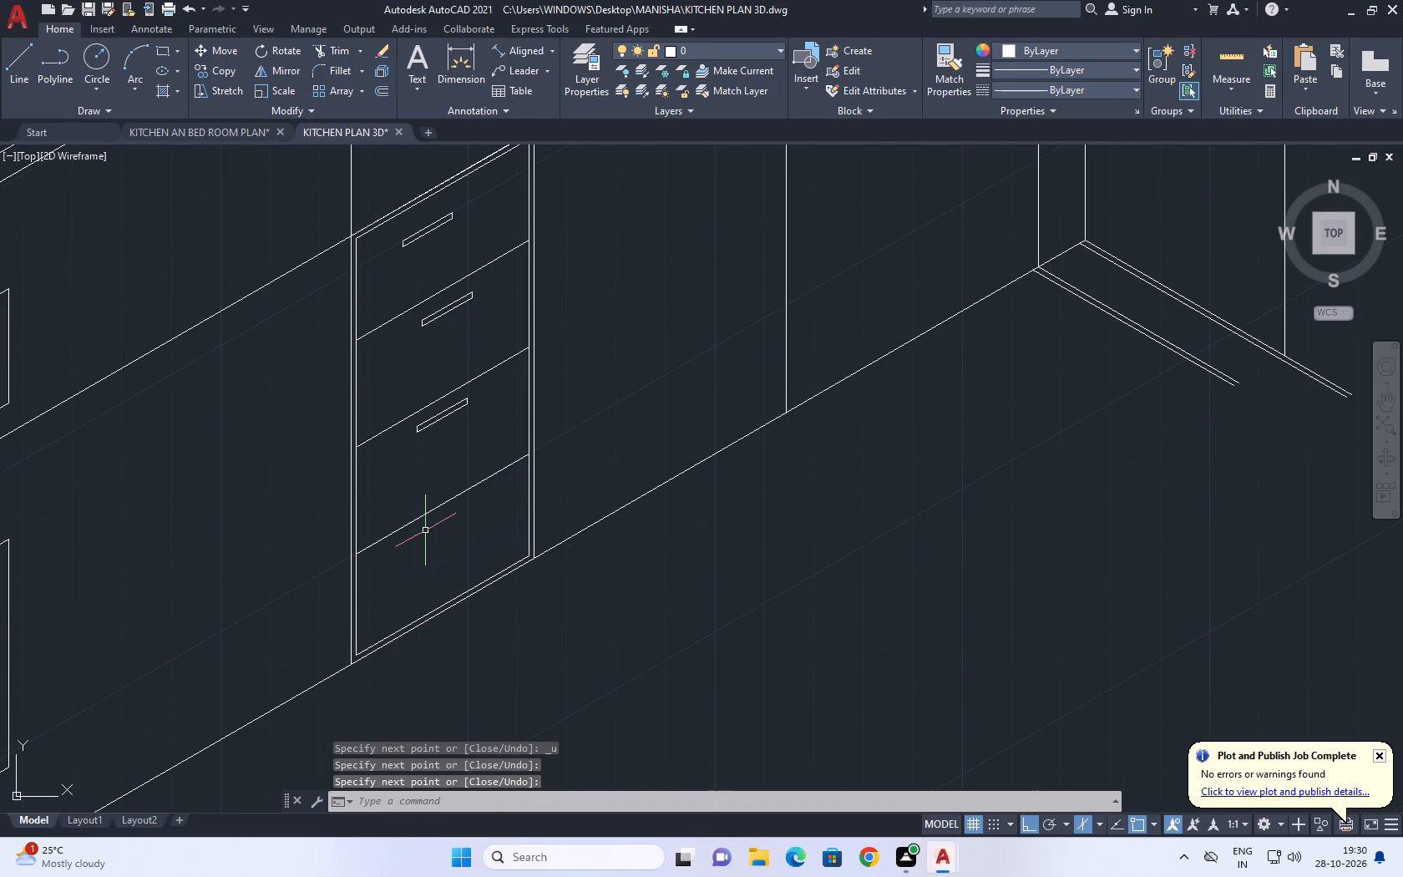
# Draw a closed isometric handle outline 10 units long and 1 unit high on the first base unit's bottom drawer front.
pyautogui.press('space')
pyautogui.scroll(4, 408, 545)
pyautogui.click(413, 513)
pyautogui.moveTo(644, 407); pyautogui.dragTo(565, 474, button='middle')
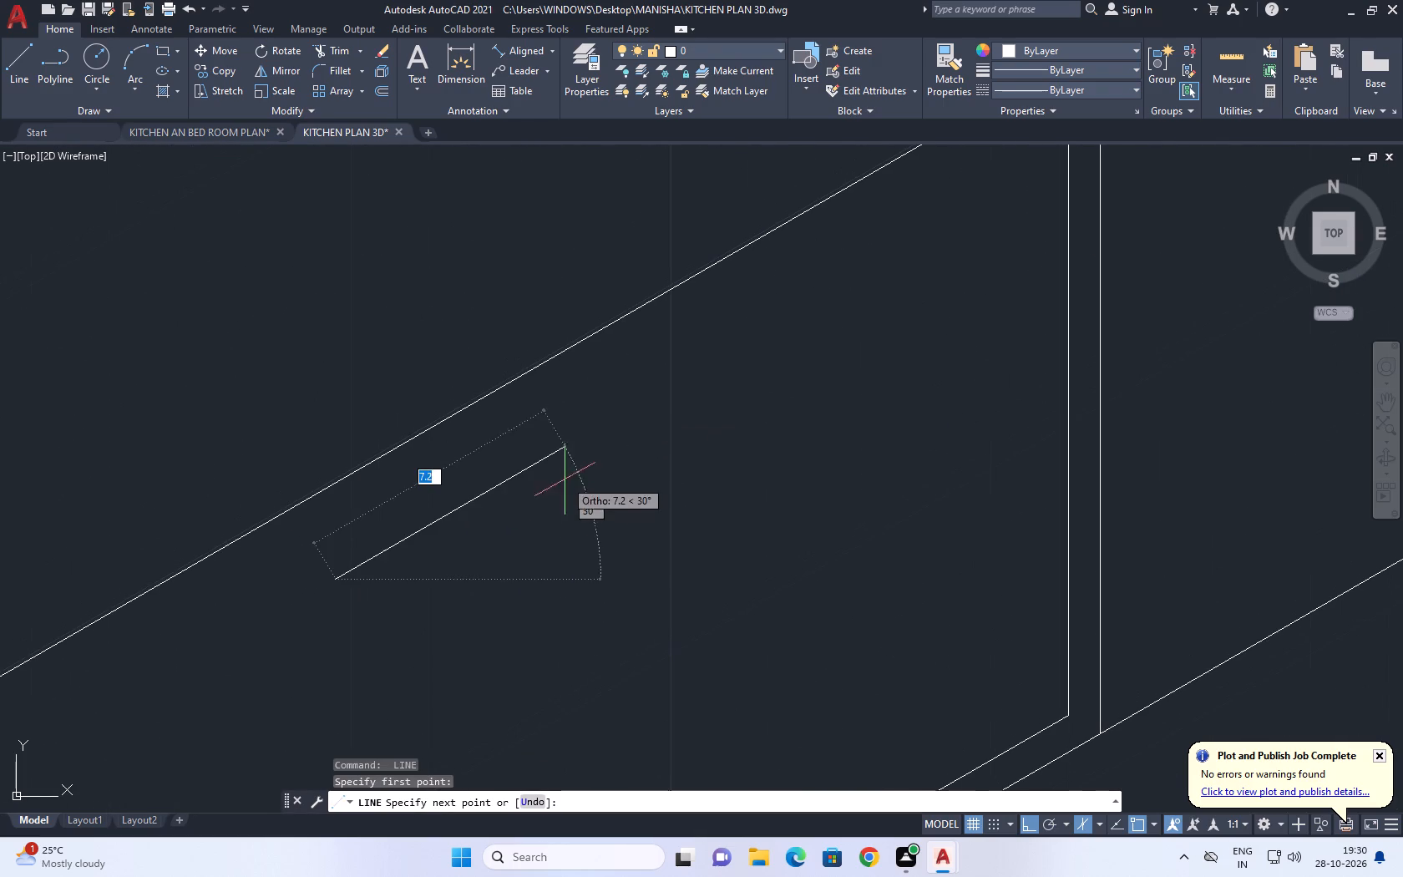
pyautogui.press('1')
pyautogui.press('0')
pyautogui.press('Return')
pyautogui.press('1')
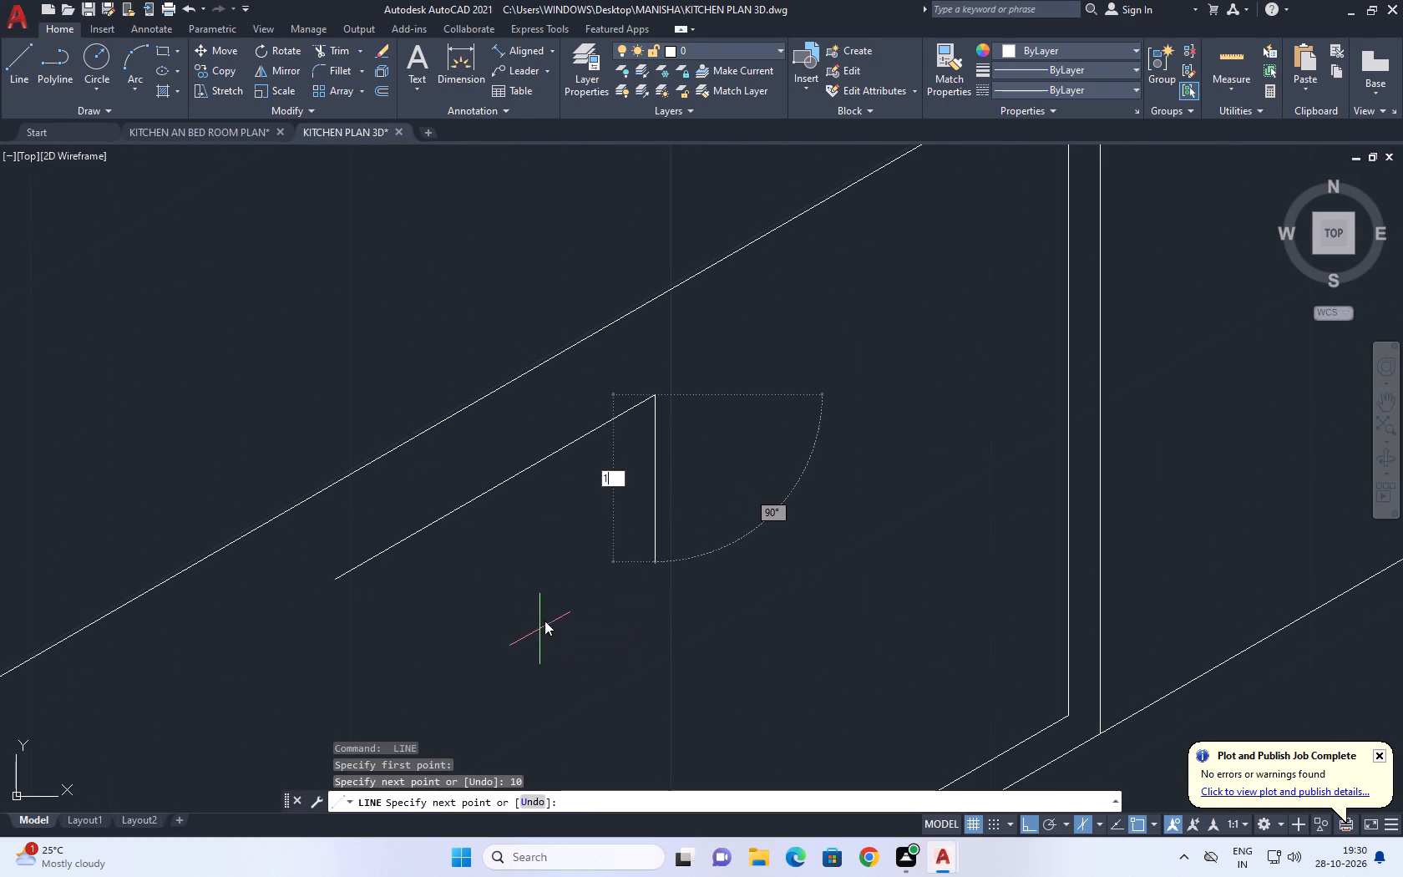
pyautogui.press('Return')
pyautogui.write('10')
pyautogui.press('Return')
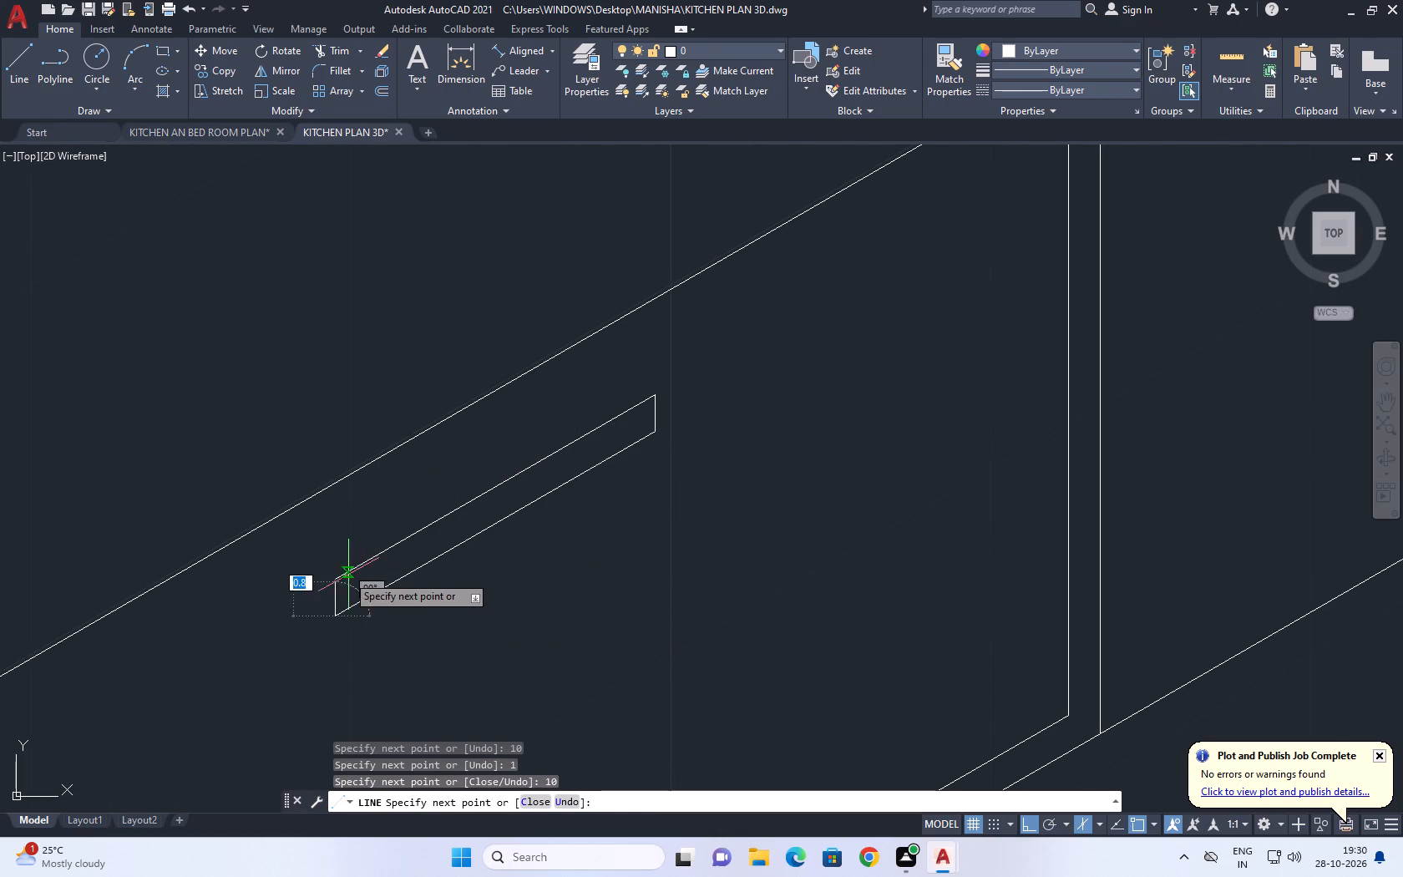
pyautogui.click(332, 580)
pyautogui.press('Escape')
pyautogui.scroll(-5, 602, 475)
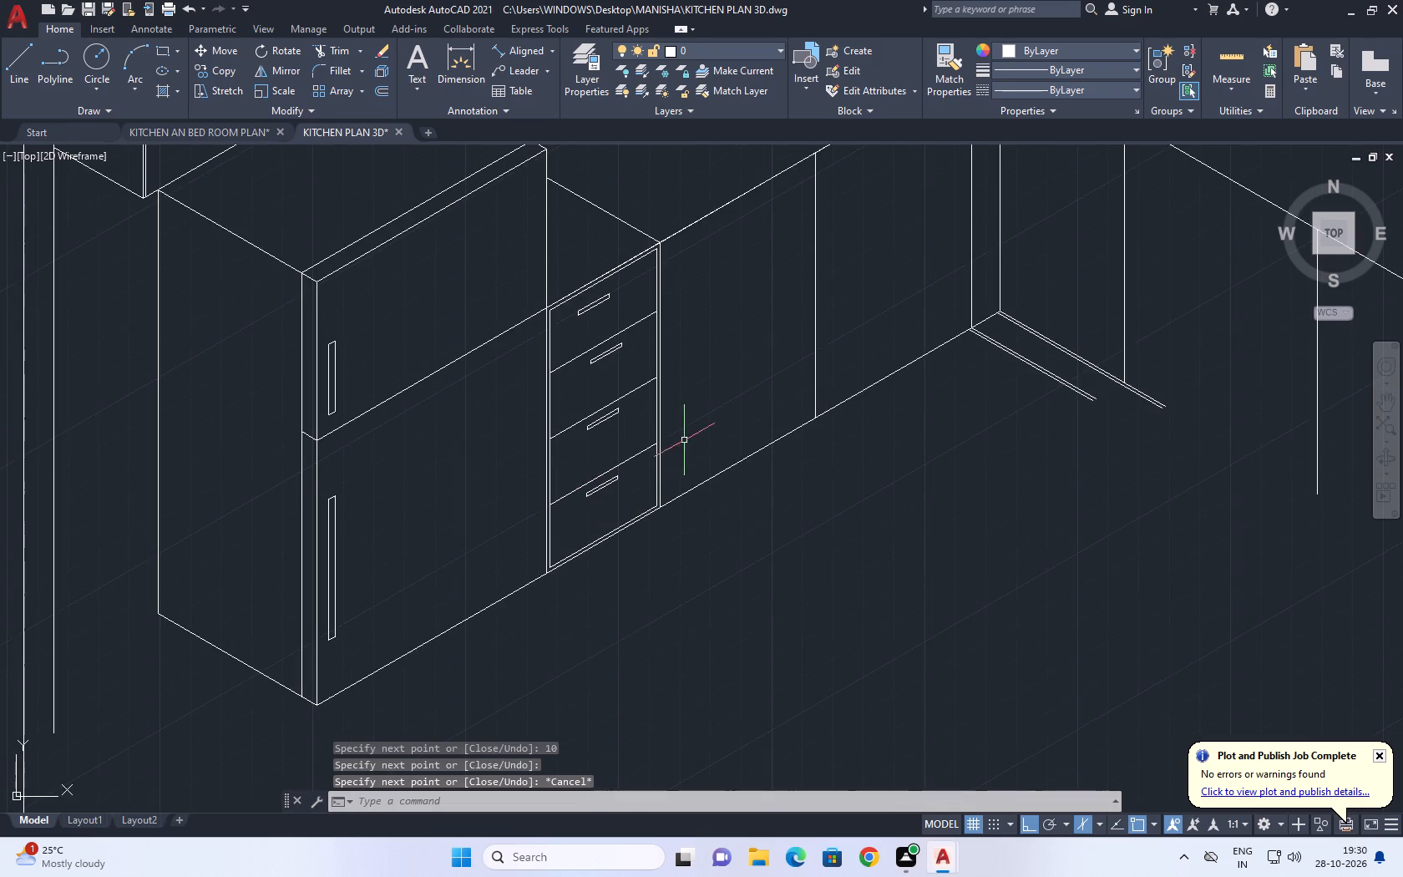
# Move the top drawer's handle by its upper edge's midpoint onto the midpoint of the inner border line above it.
pyautogui.moveTo(686, 423); pyautogui.dragTo(698, 480, button='middle')
pyautogui.scroll(2, 615, 370)
pyautogui.moveTo(560, 357); pyautogui.dragTo(566, 404, button='middle')
pyautogui.moveTo(523, 298); pyautogui.dragTo(520, 336)
pyautogui.click(661, 432)
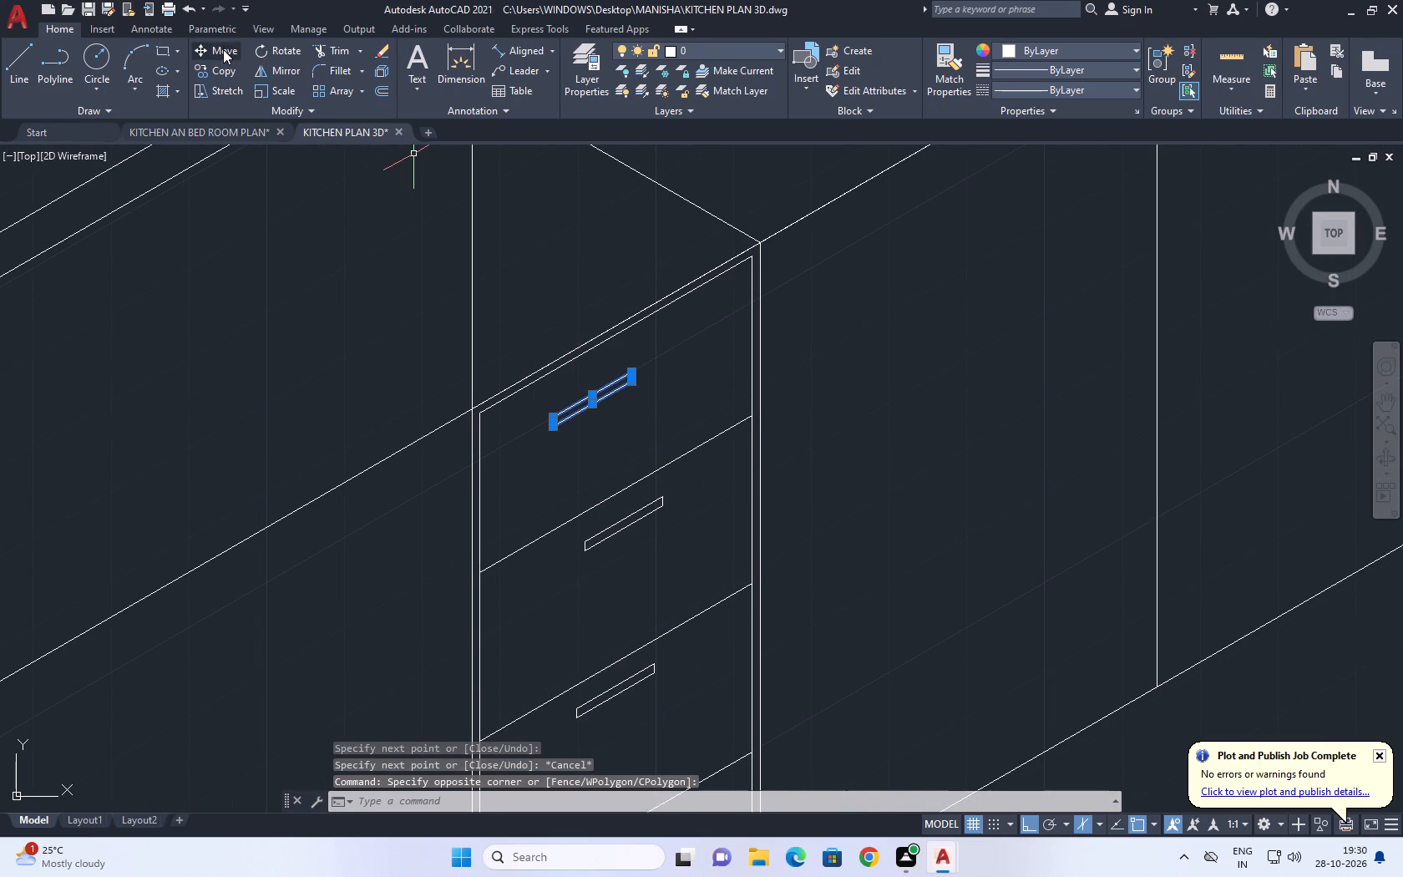
pyautogui.click(223, 50)
pyautogui.click(591, 395)
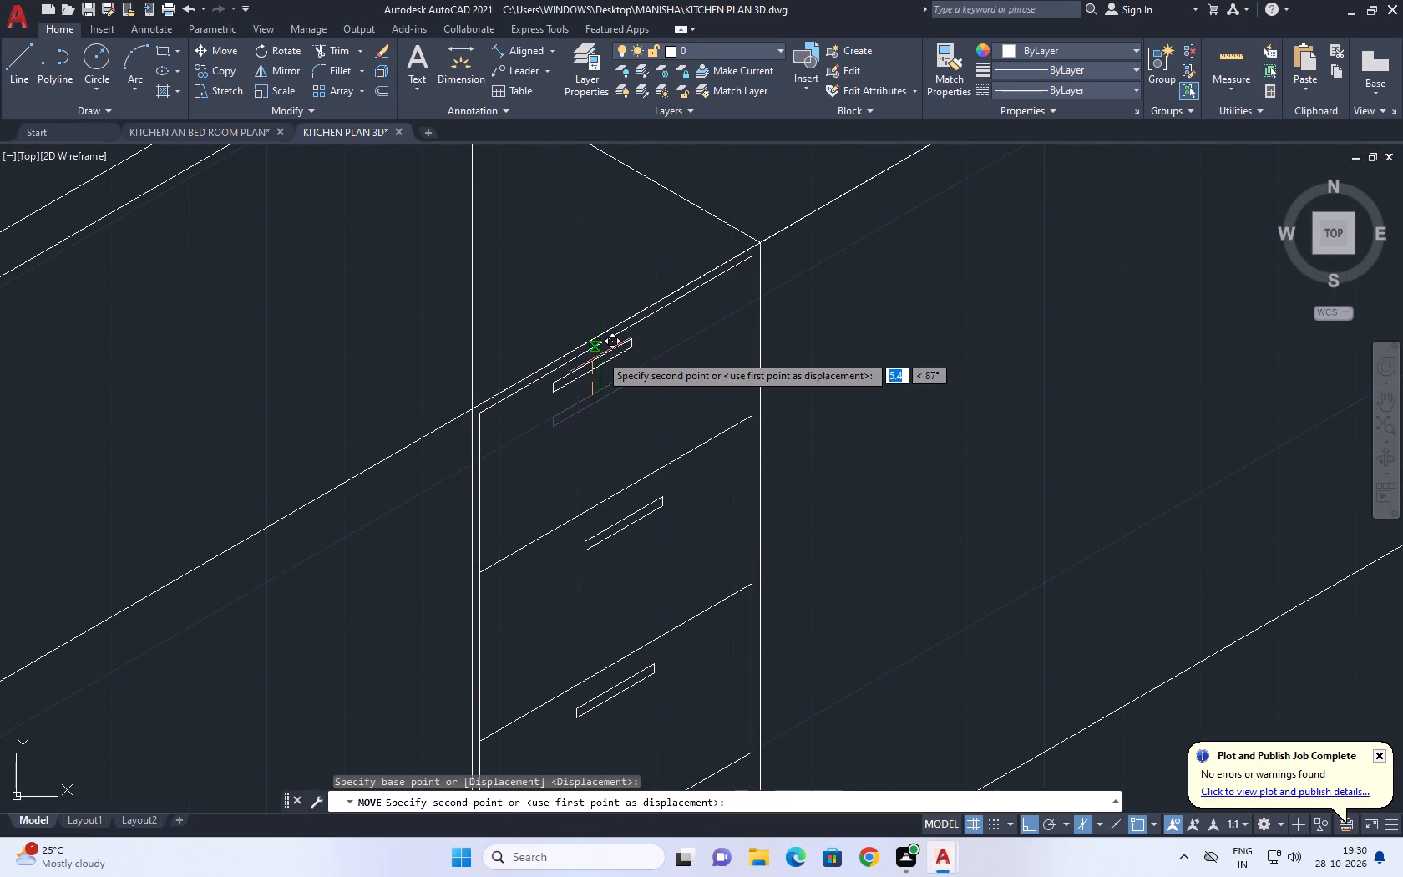
pyautogui.click(610, 337)
# Move the centred top drawer handle straight down, clear of the inner border, onto the drawer front.
pyautogui.click(551, 268)
pyautogui.click(702, 410)
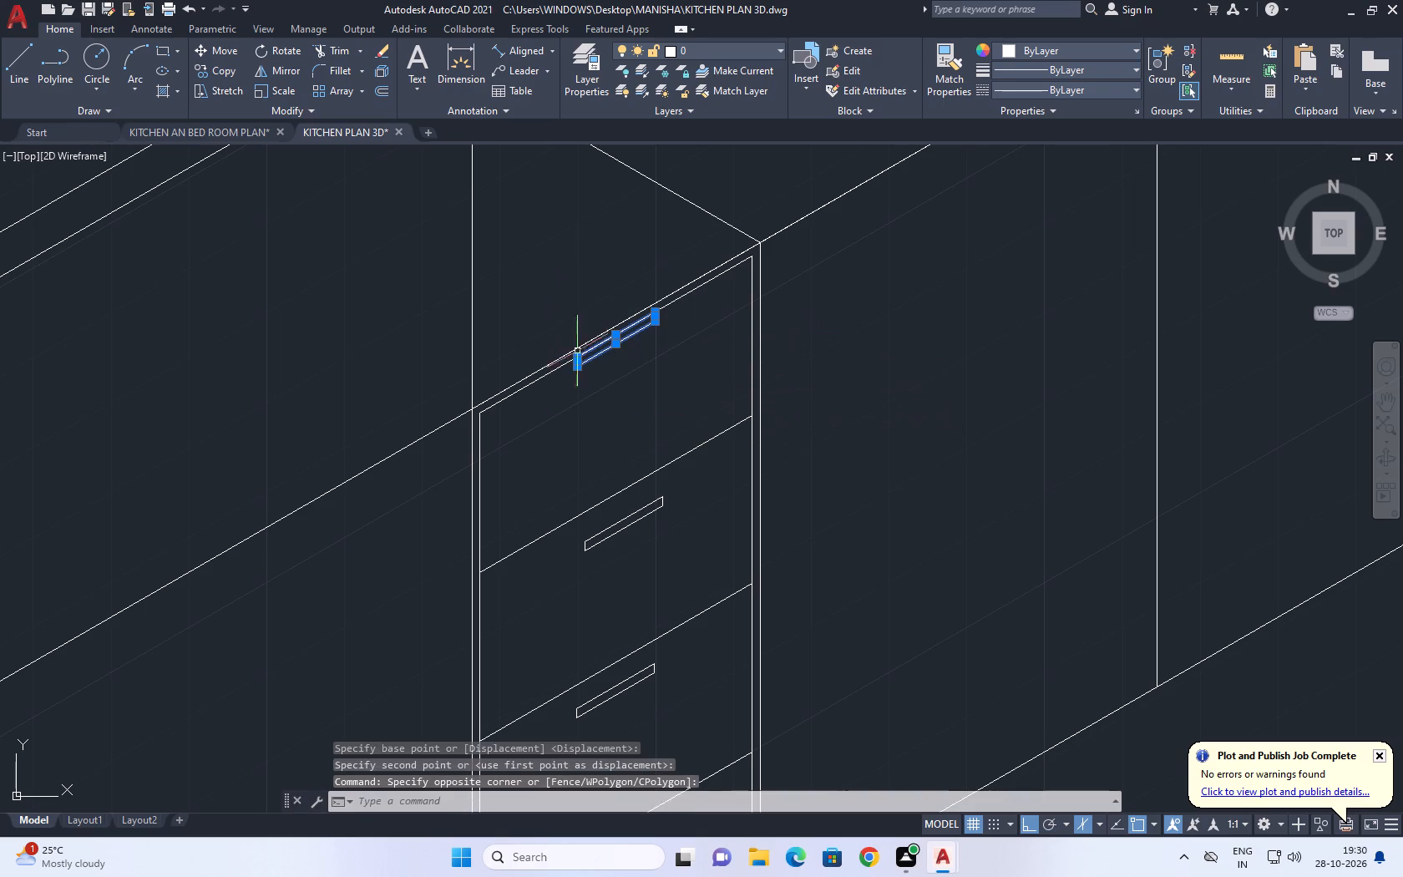
pyautogui.click(230, 51)
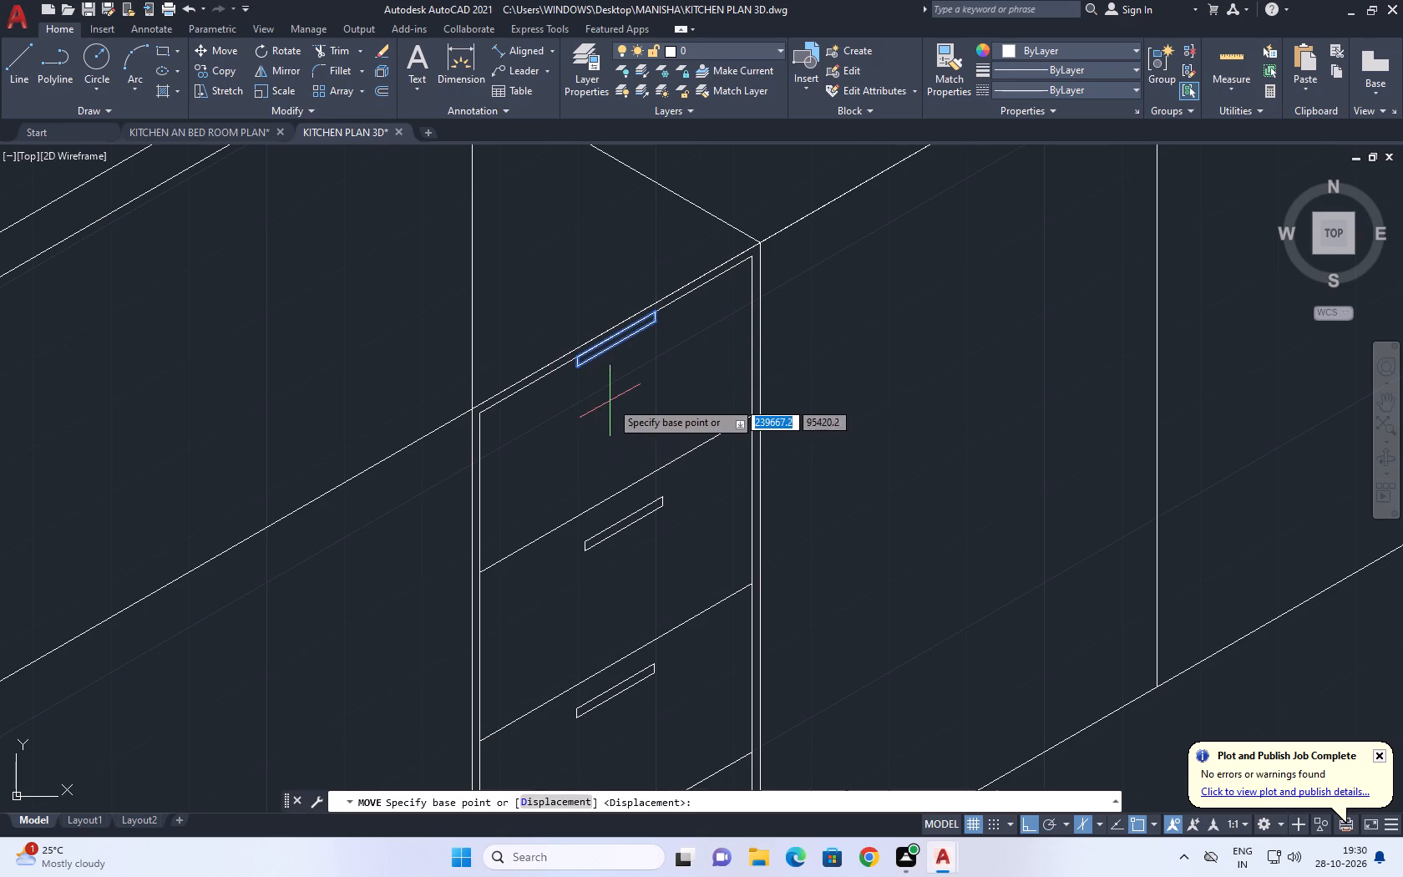
pyautogui.click(627, 396)
pyautogui.click(631, 425)
# Move the second drawer's handle by its upper edge's midpoint onto the midpoint of the divider line above it.
pyautogui.moveTo(658, 518); pyautogui.dragTo(602, 379, button='middle')
pyautogui.moveTo(490, 322); pyautogui.dragTo(498, 333)
pyautogui.moveTo(662, 456); pyautogui.dragTo(650, 455)
pyautogui.click(227, 72)
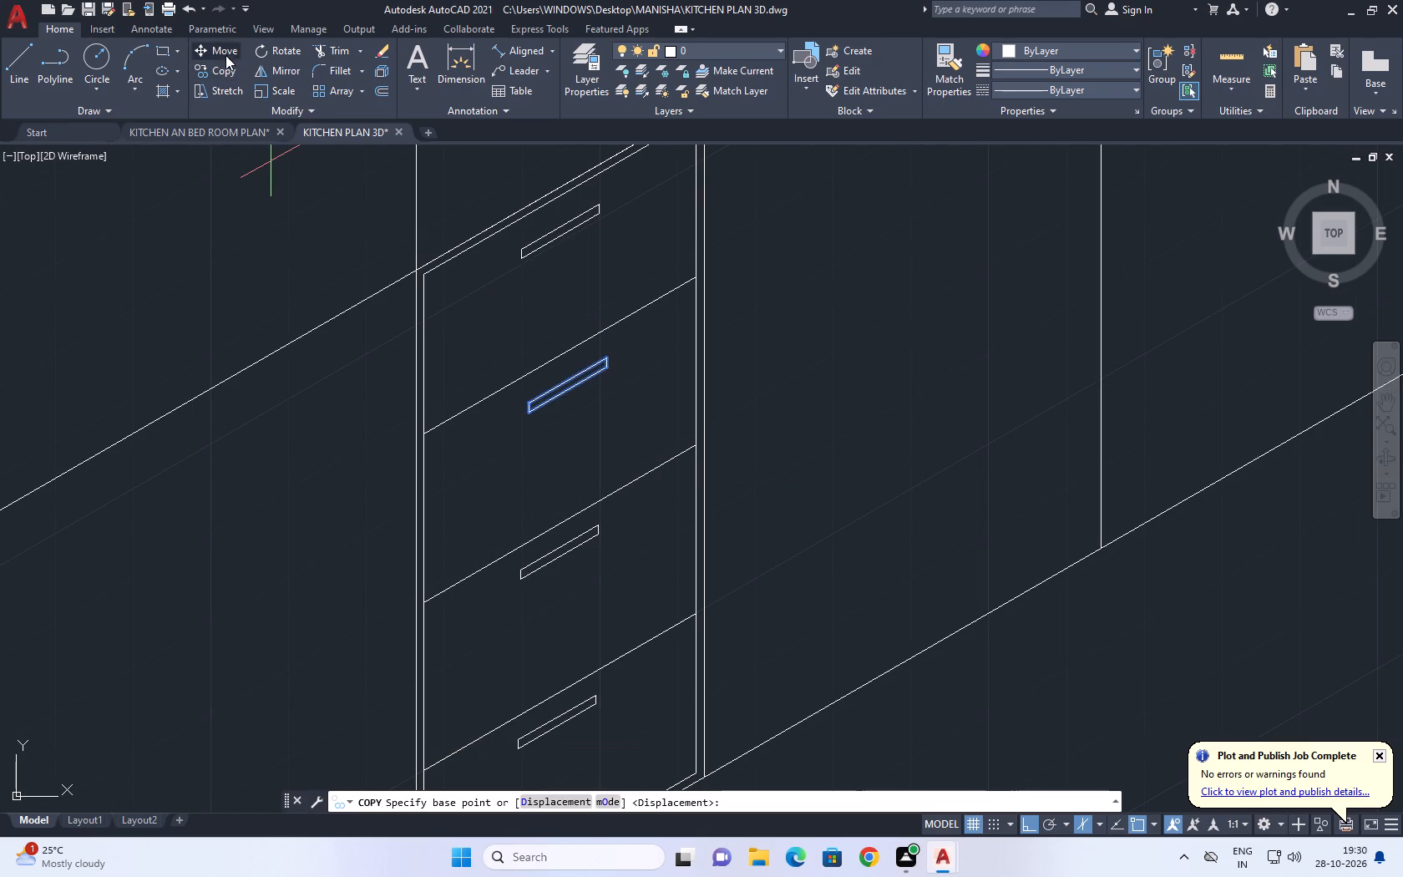
pyautogui.click(225, 54)
pyautogui.click(504, 331)
pyautogui.click(631, 437)
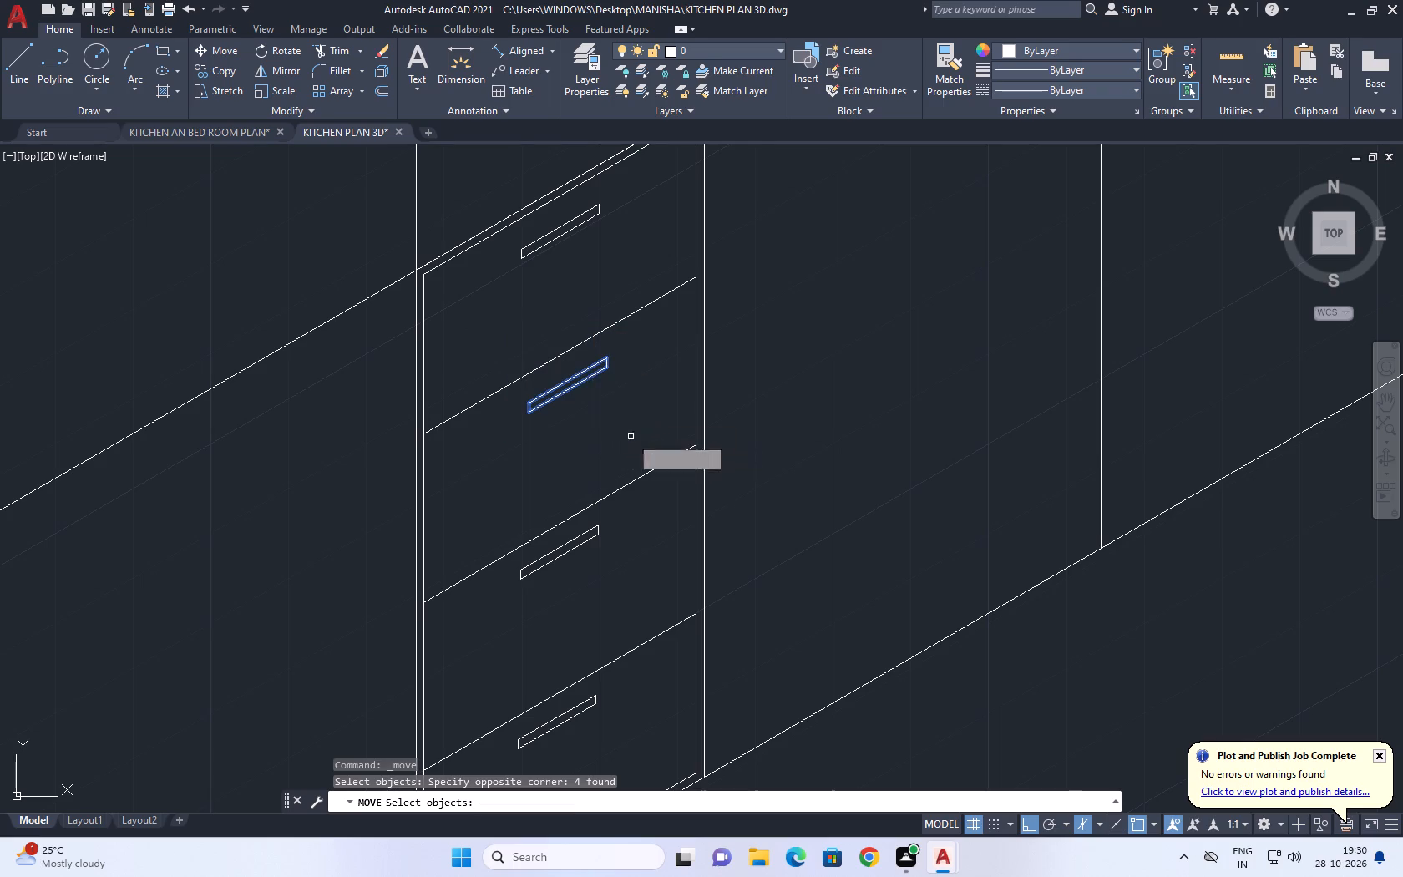
pyautogui.rightClick(474, 328)
pyautogui.scroll(1, 578, 396)
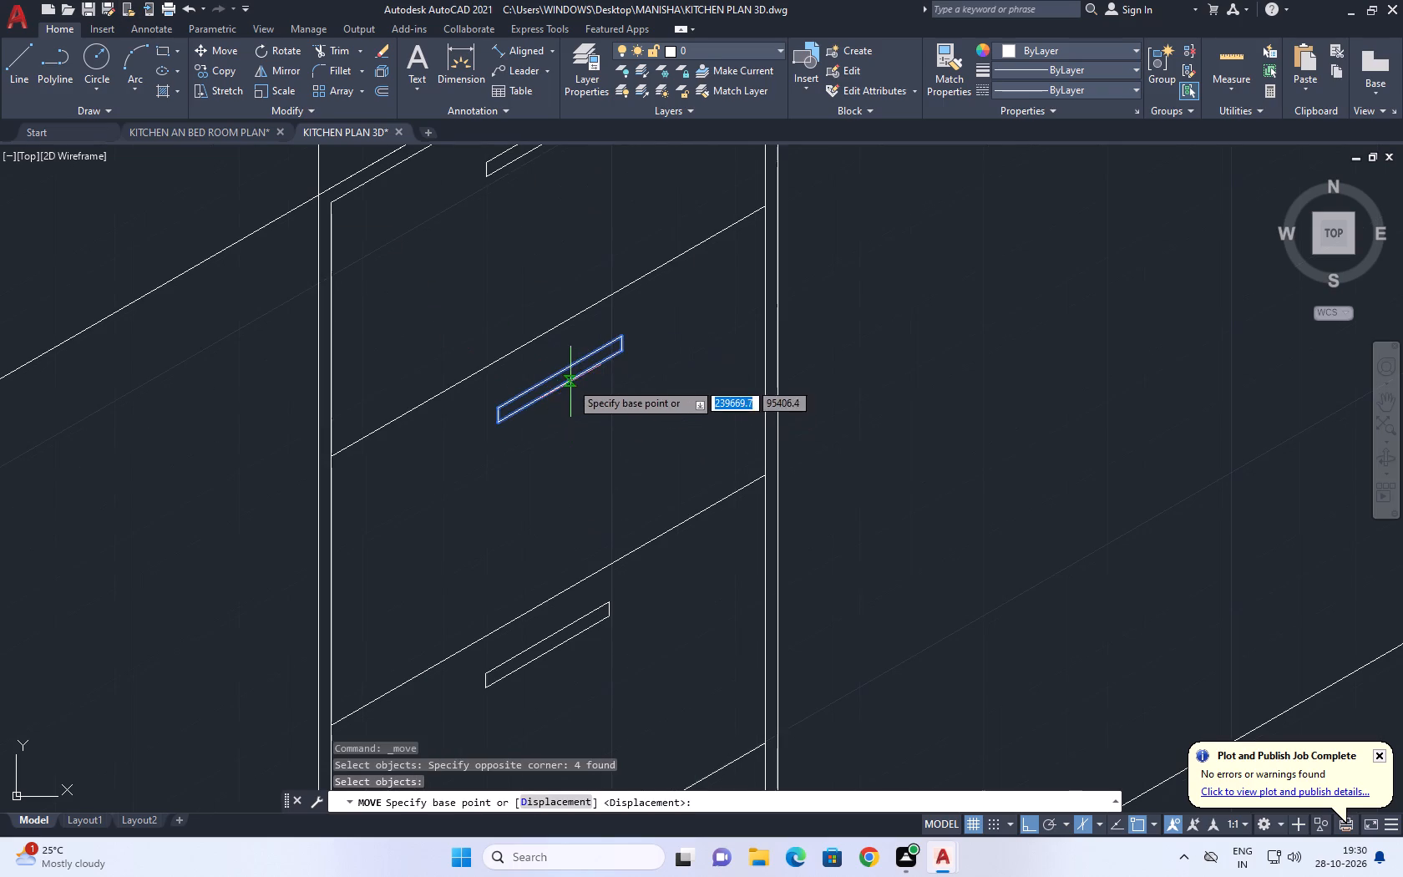
pyautogui.click(562, 370)
pyautogui.click(553, 332)
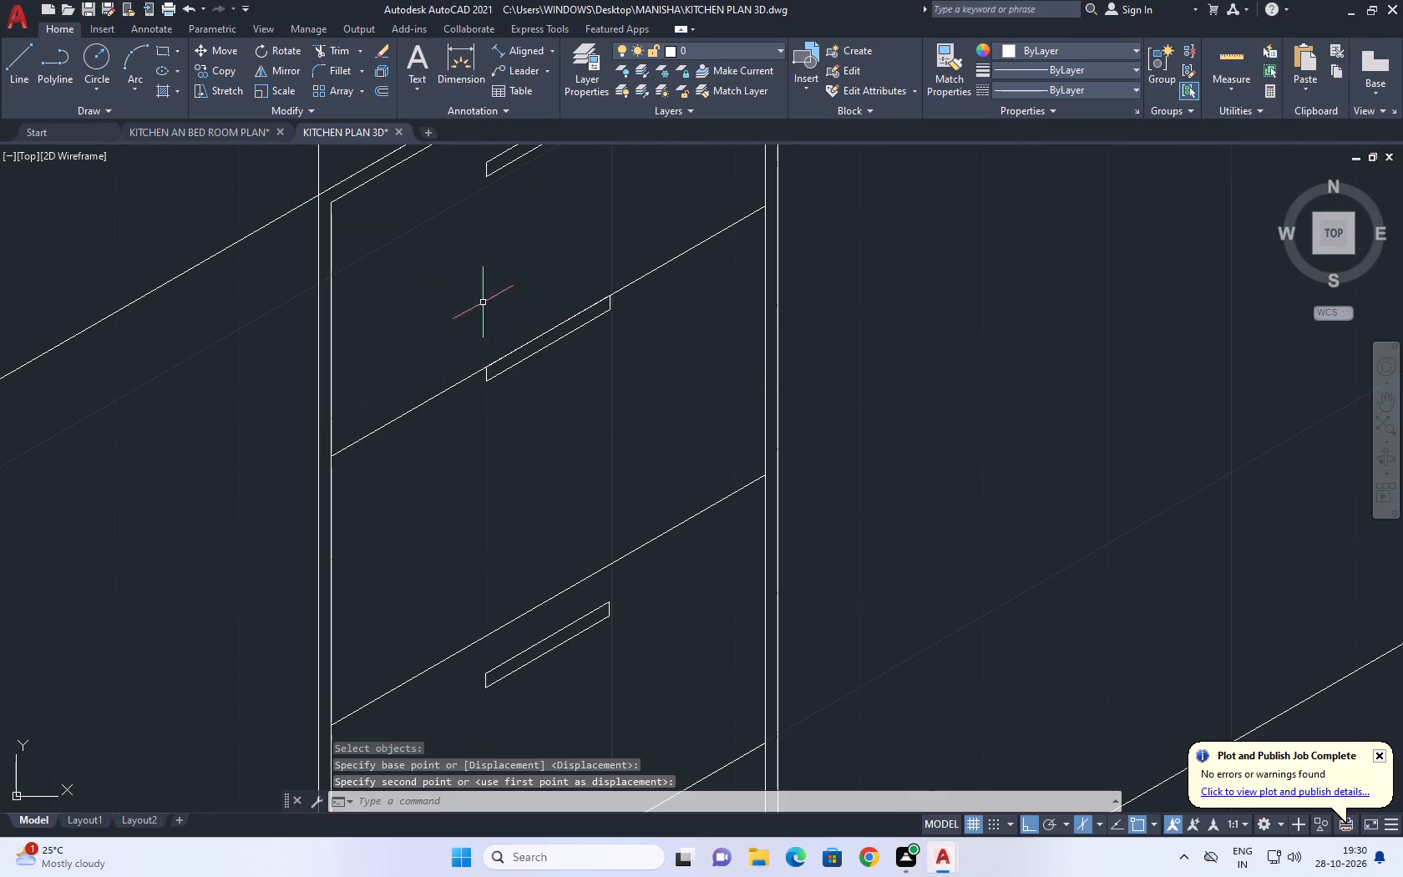
# Move the centred second drawer handle straight down from the divider line onto the drawer front.
pyautogui.click(448, 245)
pyautogui.moveTo(674, 430); pyautogui.dragTo(665, 435)
pyautogui.click(224, 48)
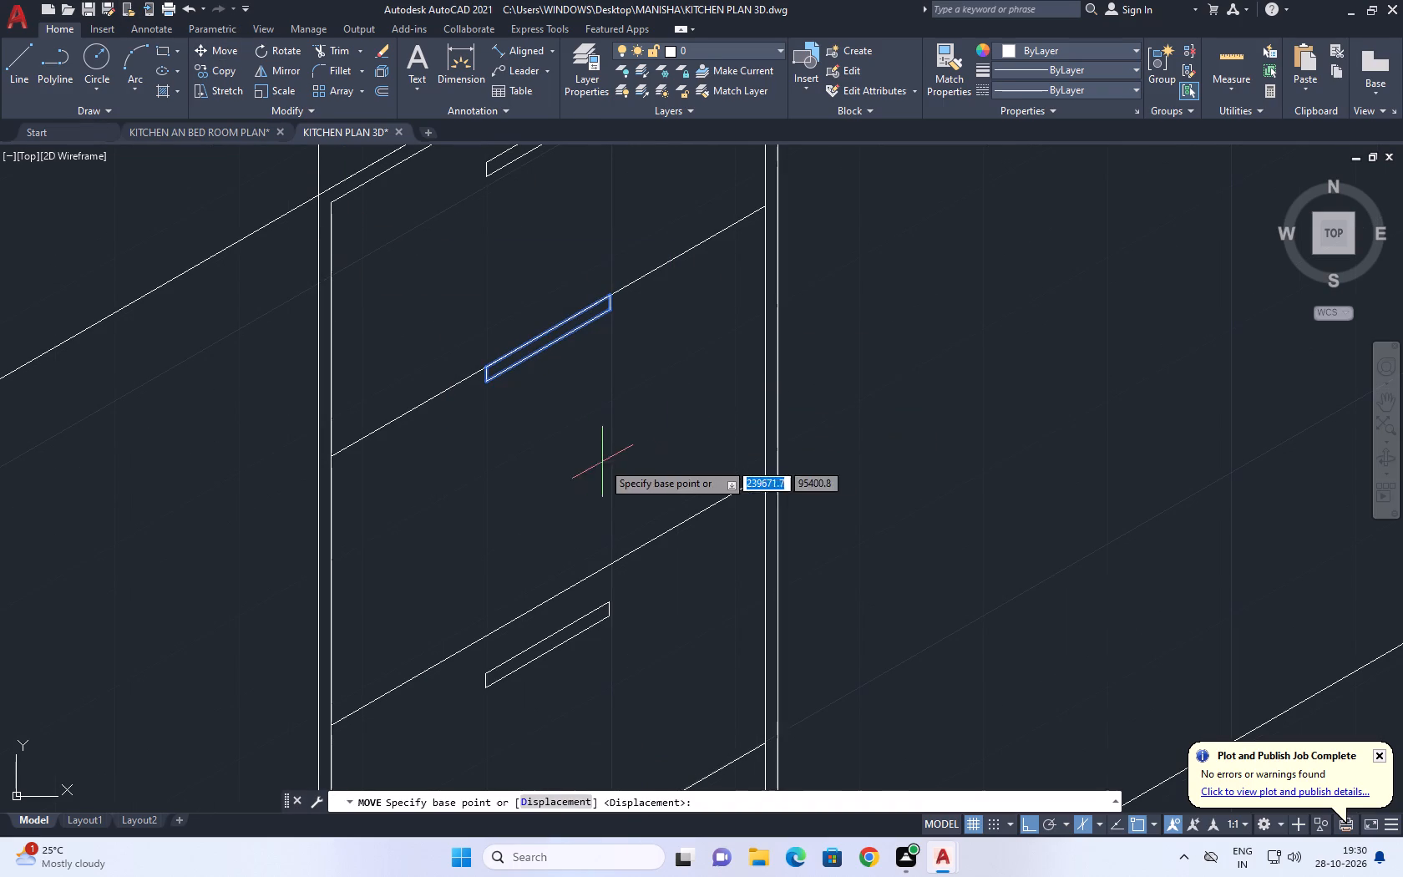
pyautogui.moveTo(606, 415); pyautogui.dragTo(605, 431)
pyautogui.click(614, 459)
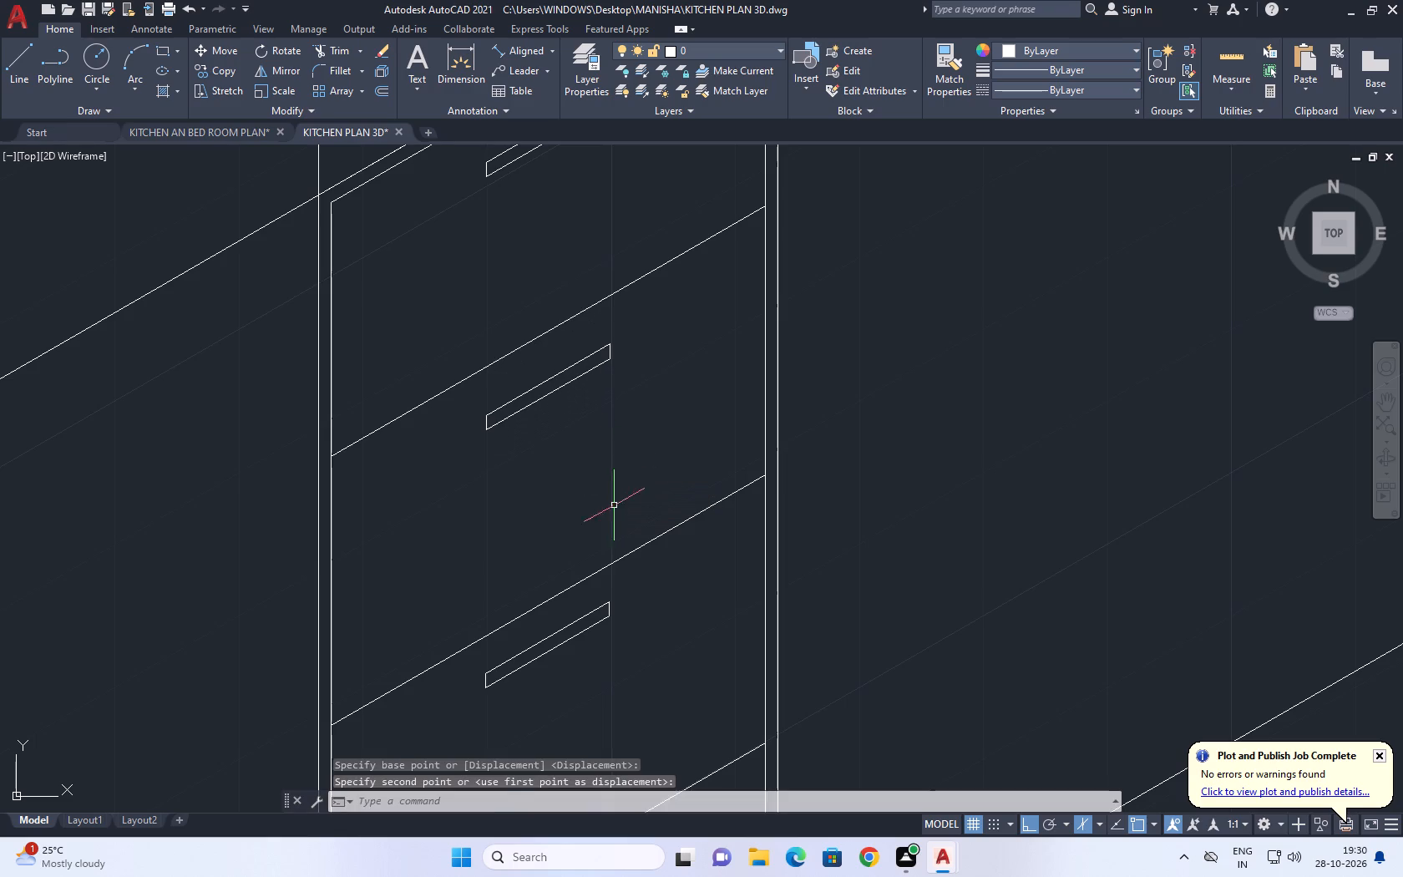
# Move the third drawer's handle by its upper edge's midpoint onto the midpoint of the divider line above it.
pyautogui.scroll(-2, 614, 506)
pyautogui.moveTo(649, 588); pyautogui.dragTo(623, 512, button='middle')
pyautogui.moveTo(519, 435); pyautogui.dragTo(524, 444)
pyautogui.click(605, 541)
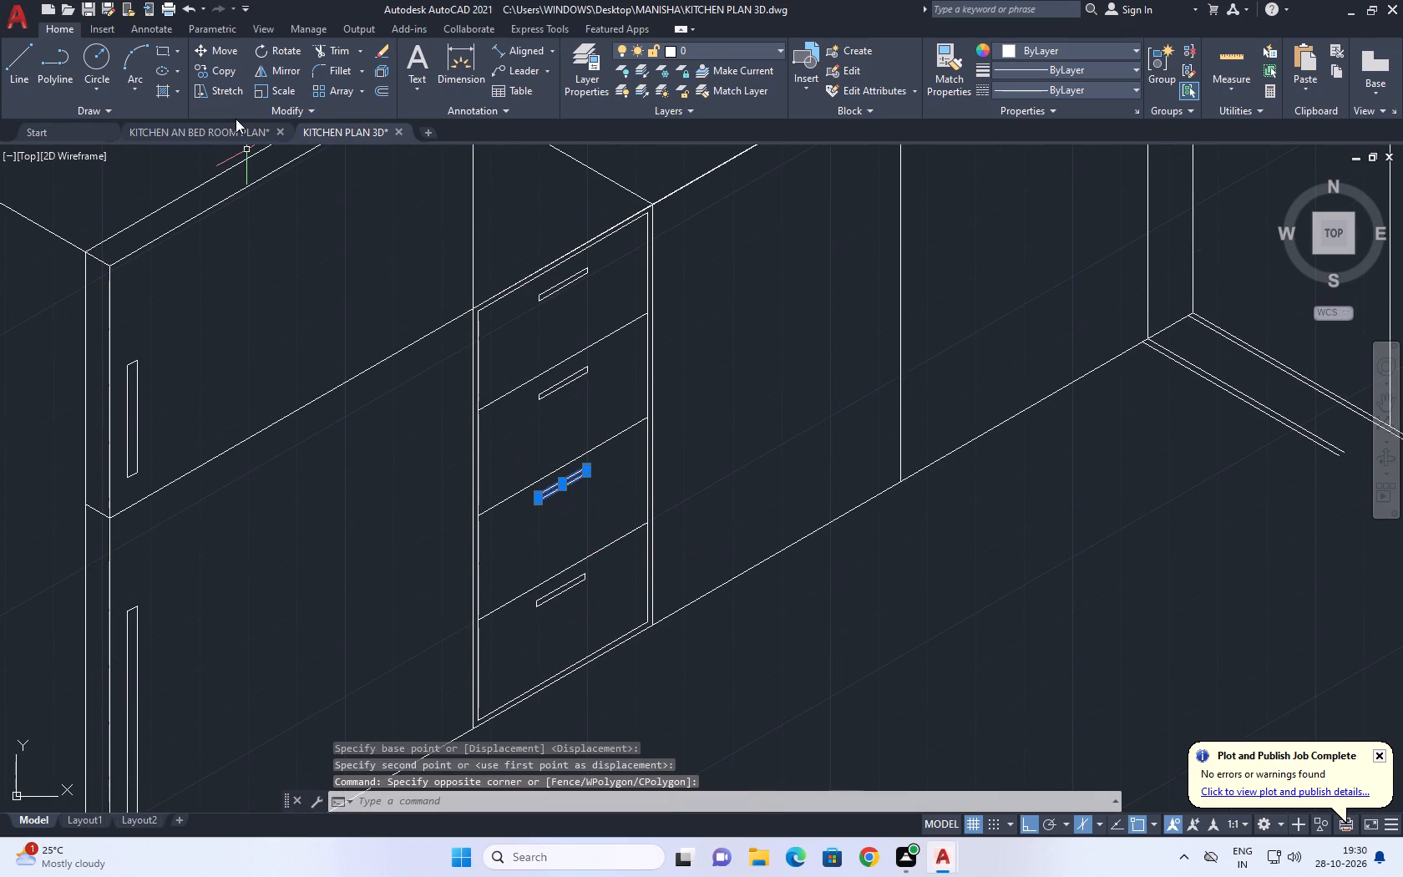
pyautogui.click(225, 57)
pyautogui.scroll(1, 563, 471)
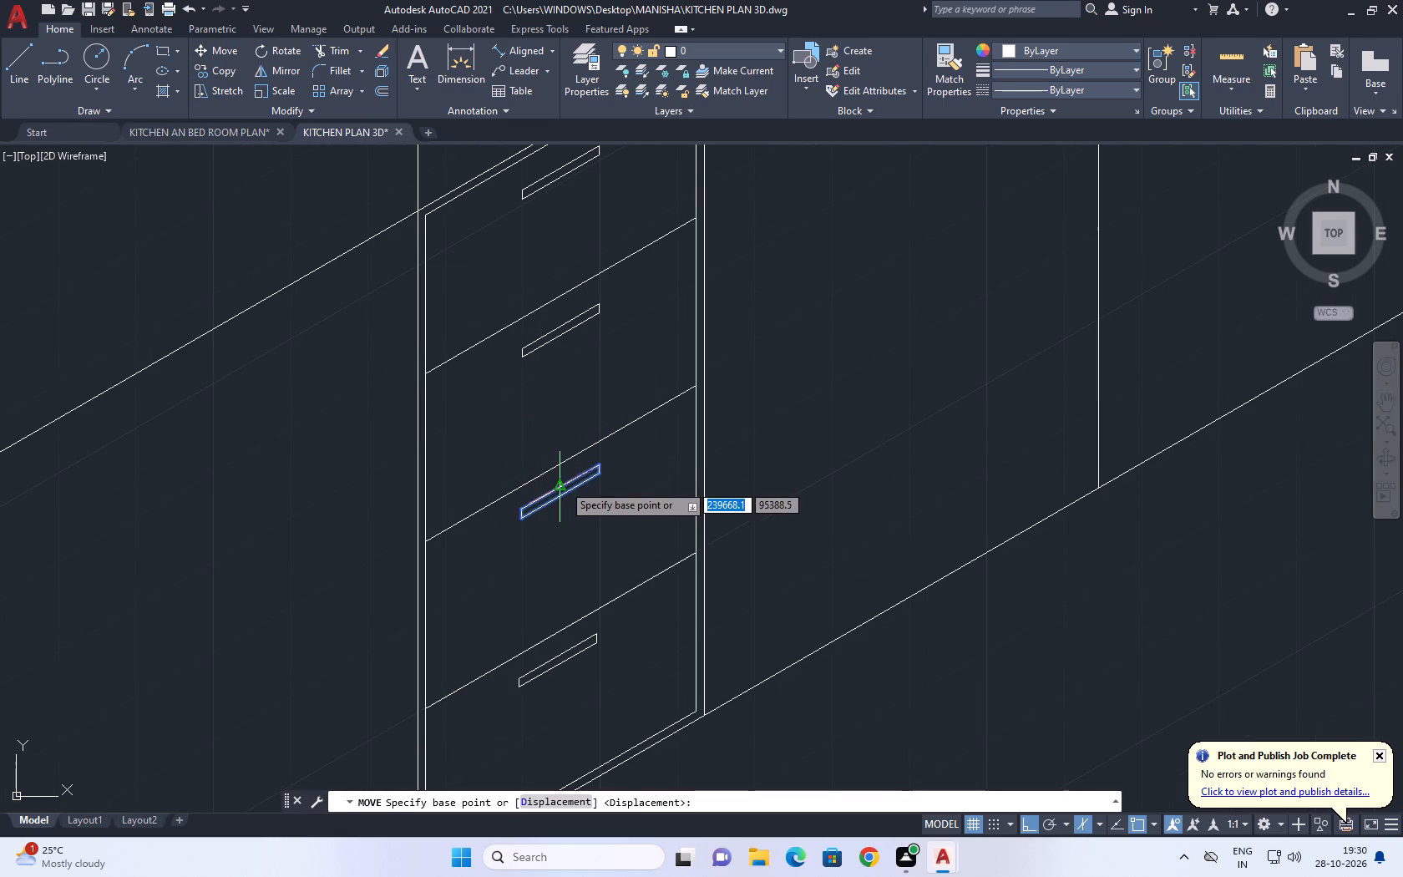
pyautogui.click(563, 484)
pyautogui.click(561, 463)
# Move the centred third drawer handle straight down from the divider line onto the drawer front.
pyautogui.click(497, 417)
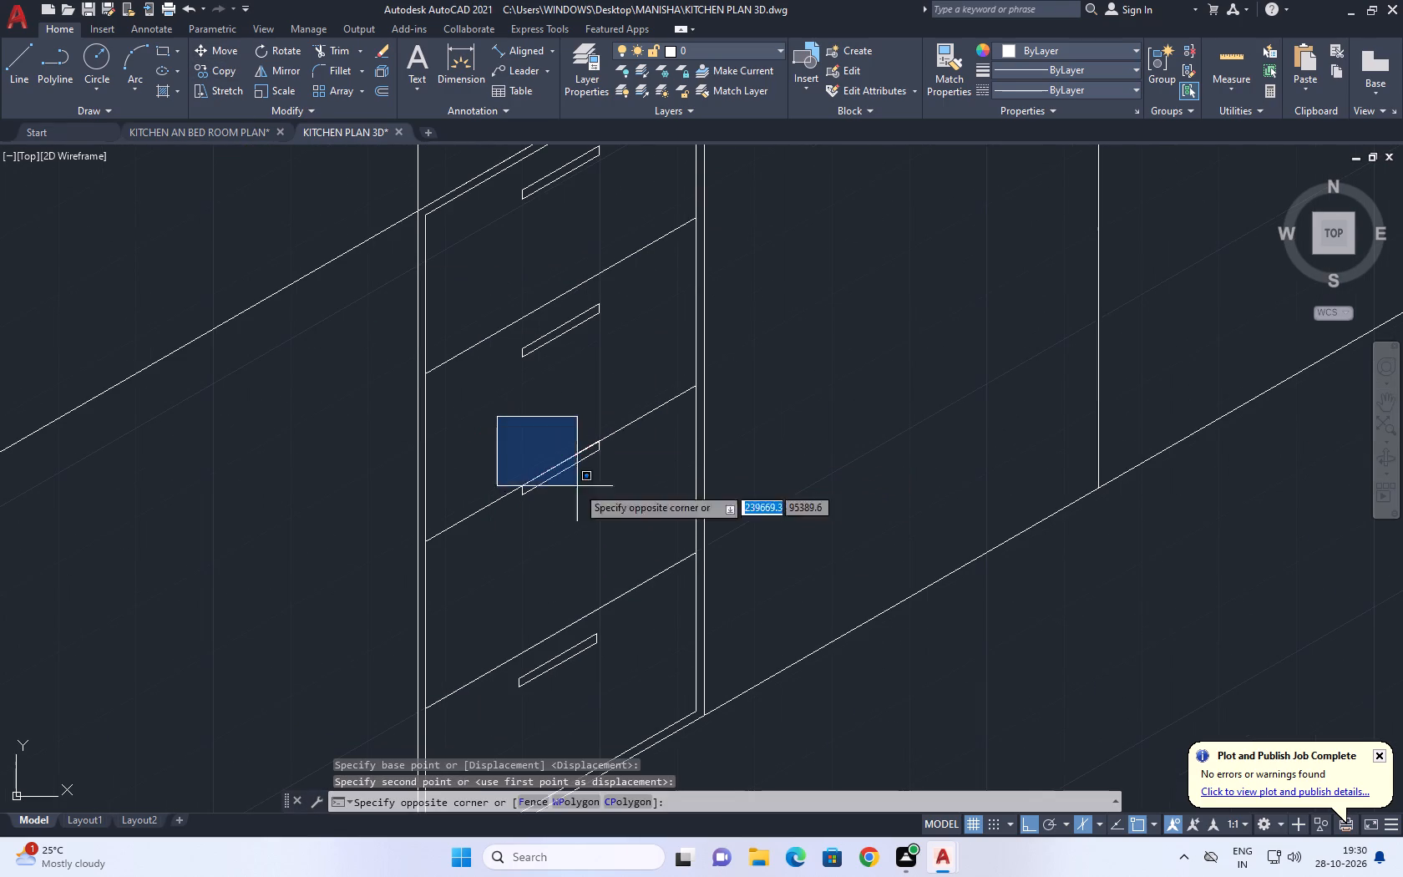
pyautogui.click(631, 529)
pyautogui.click(230, 48)
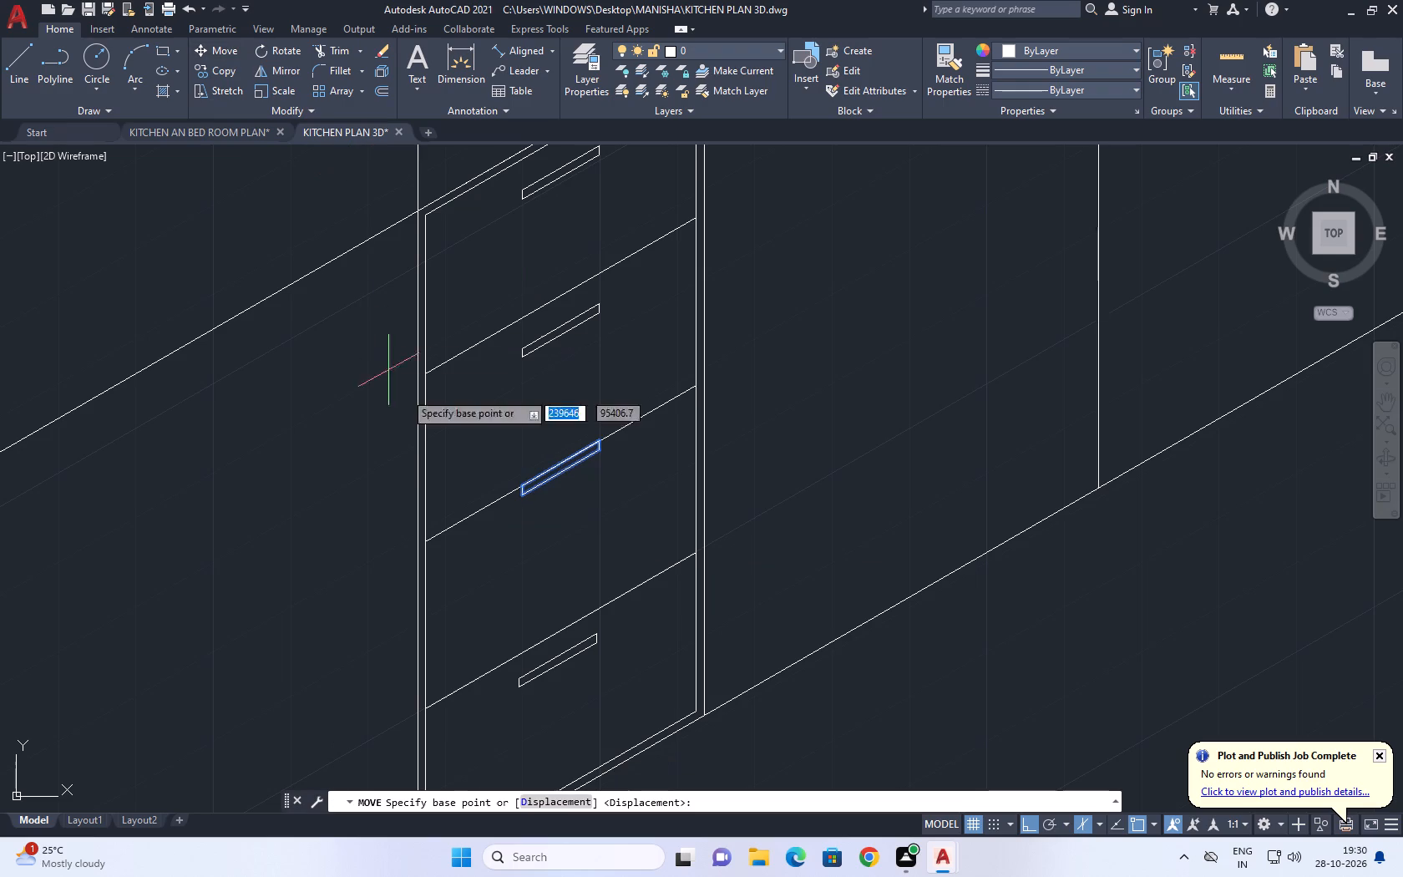
pyautogui.click(575, 479)
pyautogui.click(575, 526)
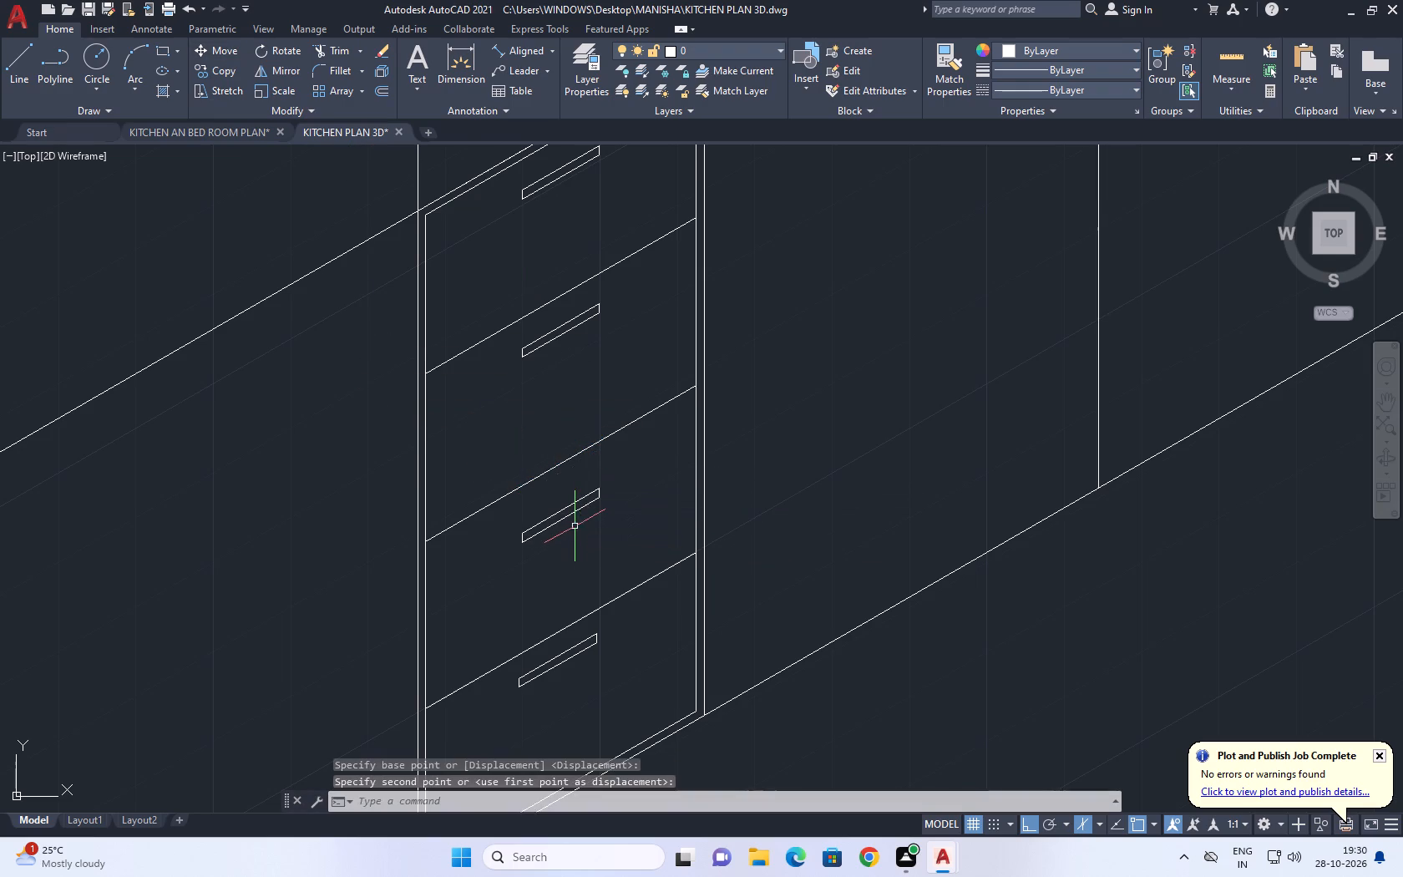
# Move the bottom drawer's handle by its upper edge's midpoint onto the midpoint of the divider line above it.
pyautogui.scroll(-2, 574, 471)
pyautogui.moveTo(649, 545); pyautogui.dragTo(632, 459, button='middle')
pyautogui.scroll(2, 544, 433)
pyautogui.click(517, 444)
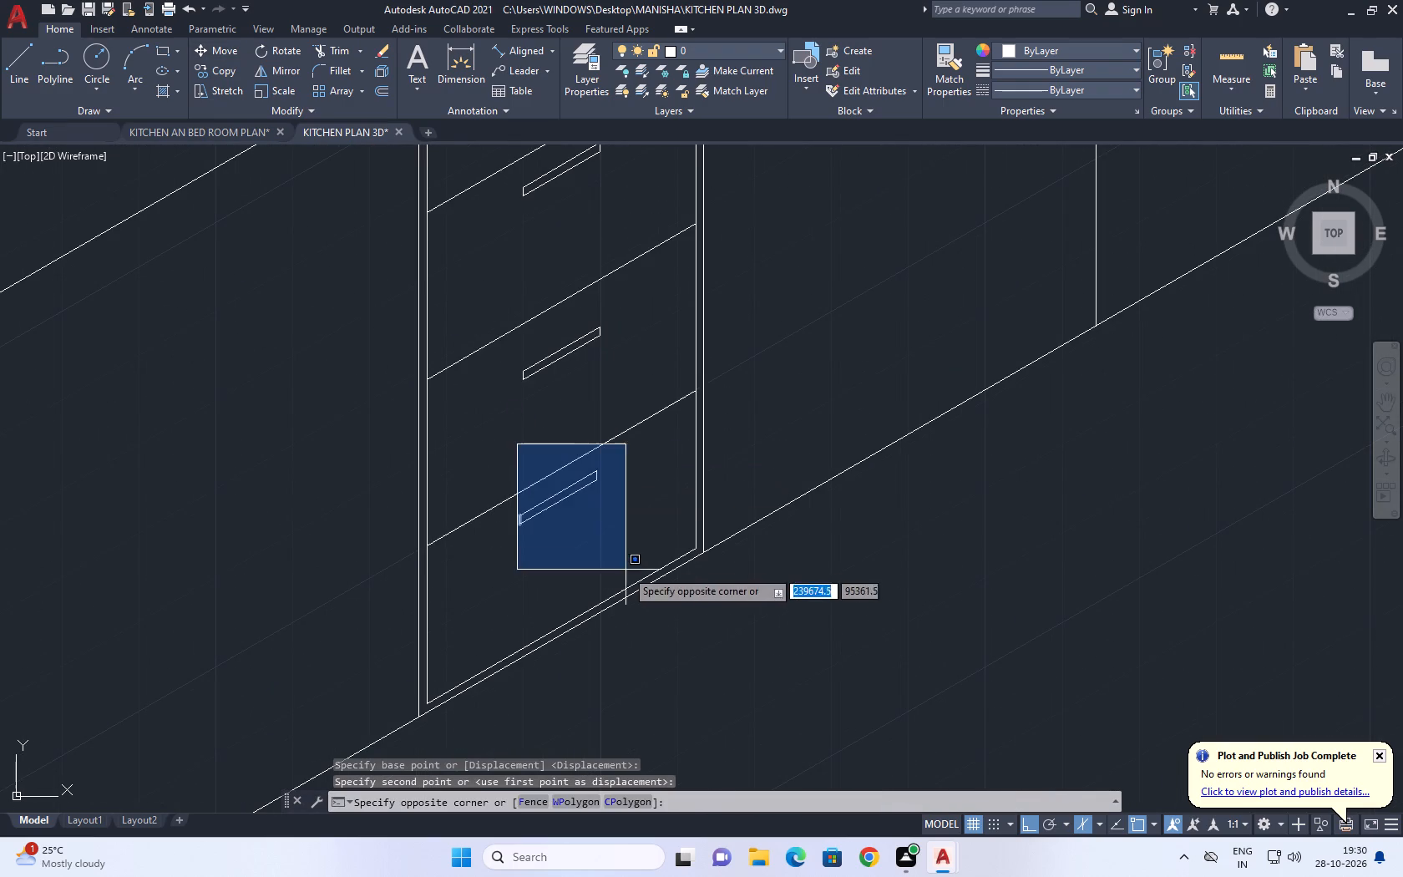
pyautogui.click(655, 559)
pyautogui.click(230, 58)
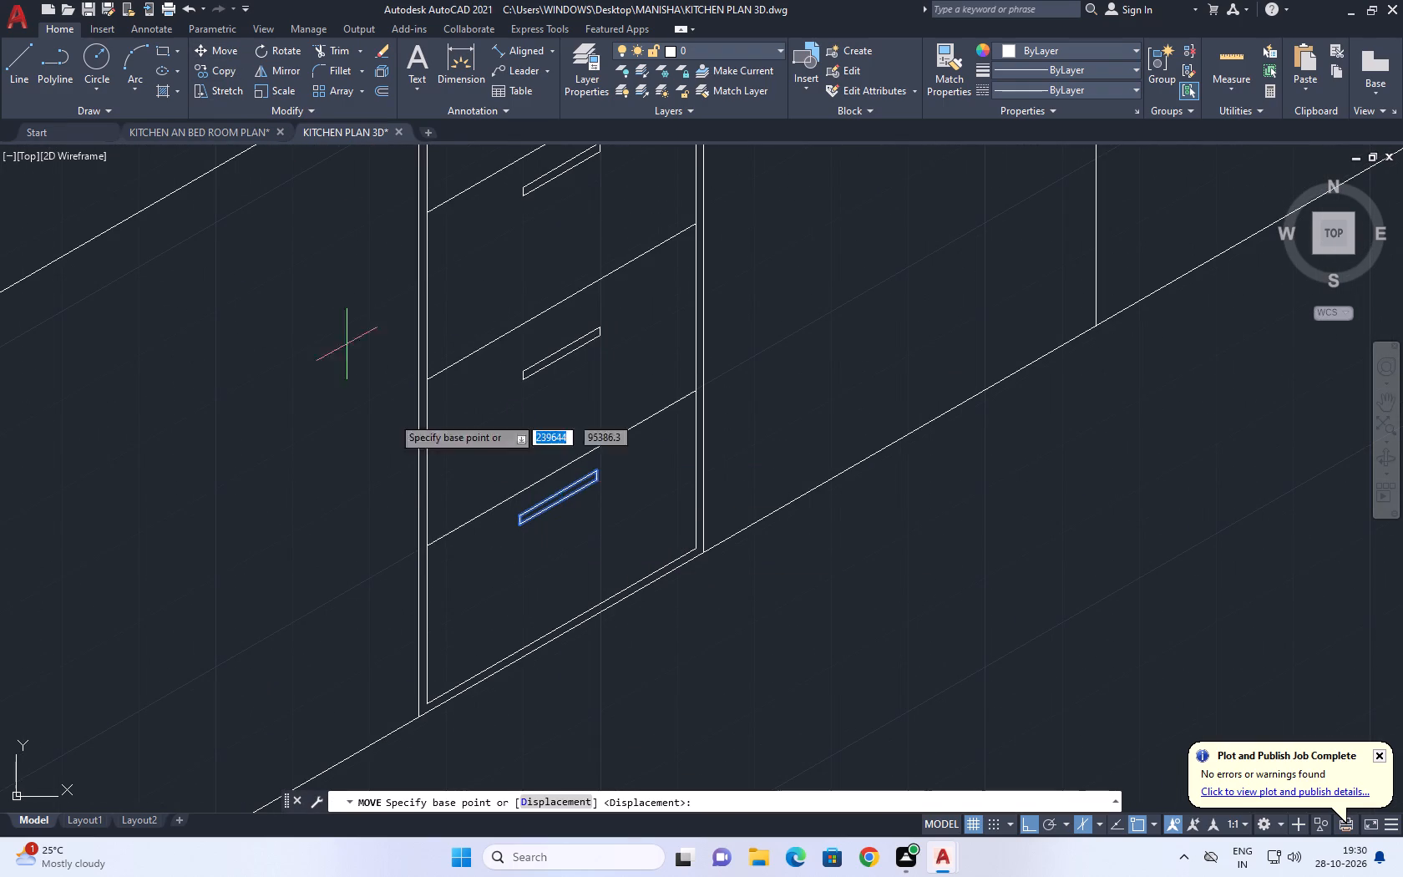
pyautogui.click(558, 493)
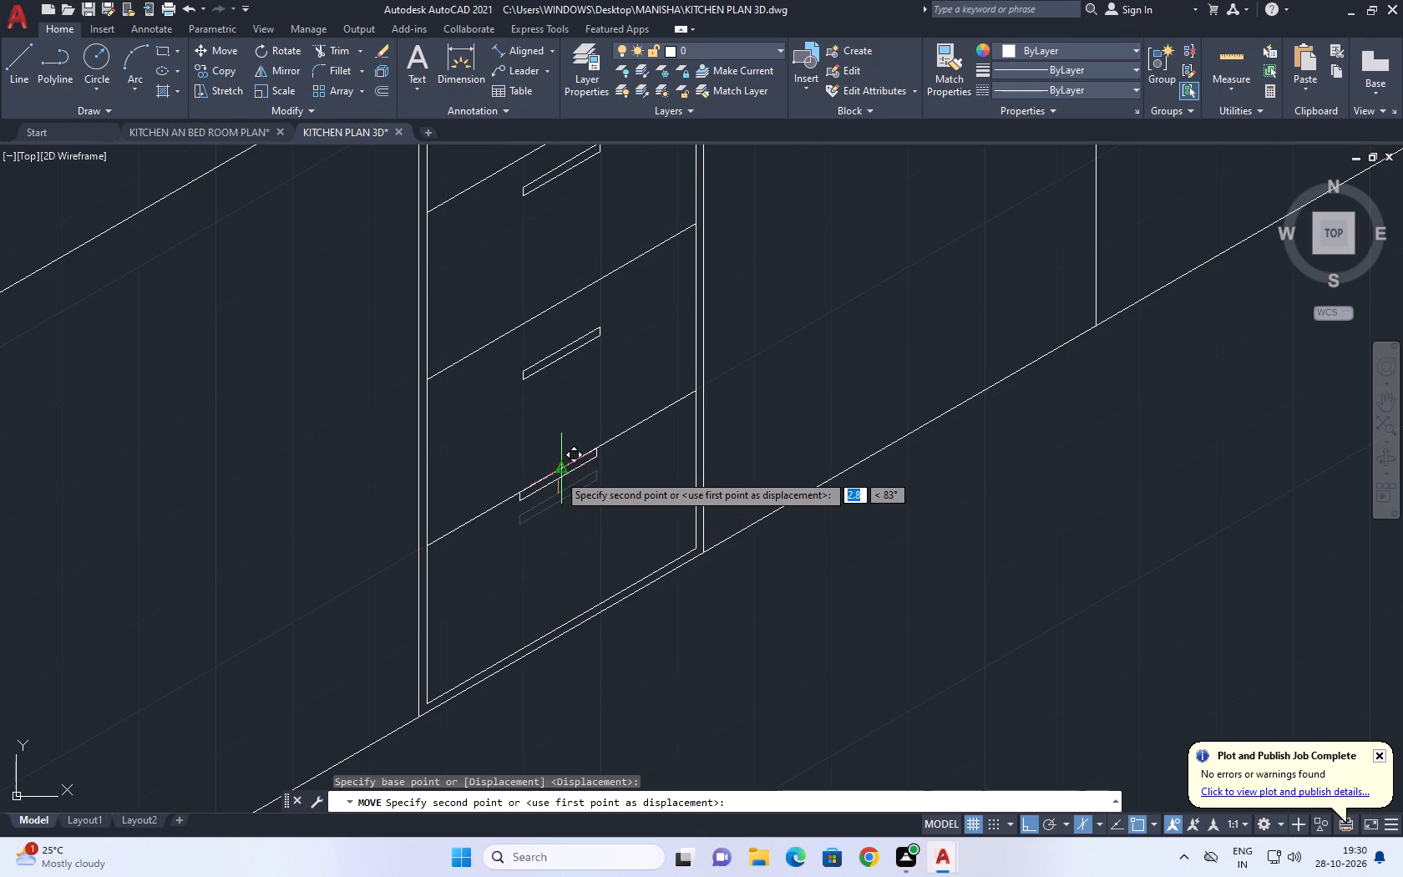
pyautogui.click(557, 473)
# Move the centred bottom drawer handle straight down from the divider line onto the drawer front.
pyautogui.moveTo(492, 428); pyautogui.dragTo(505, 423)
pyautogui.click(627, 548)
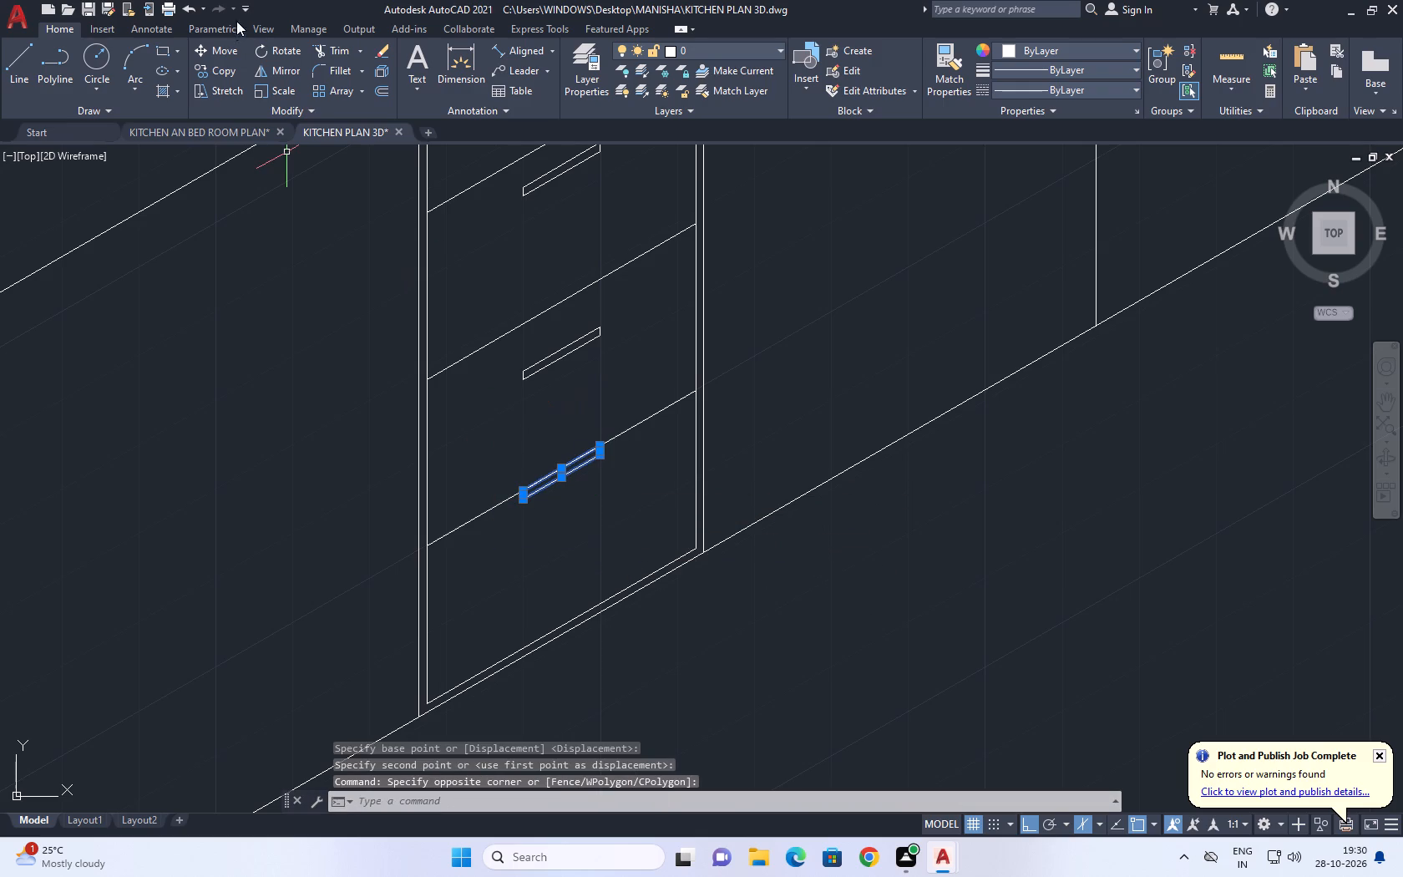
pyautogui.click(225, 50)
pyautogui.click(563, 531)
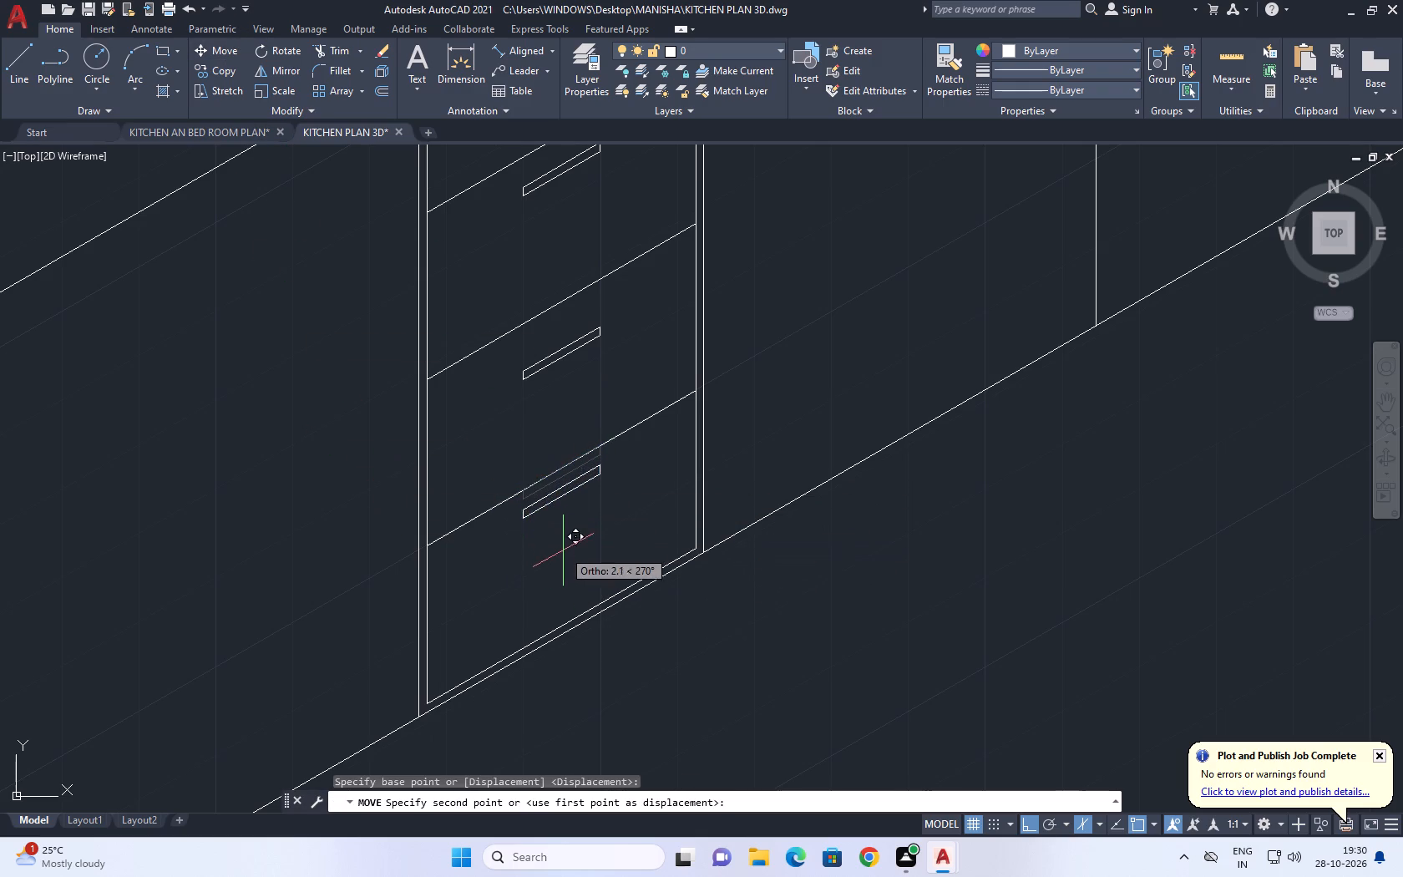
pyautogui.click(565, 554)
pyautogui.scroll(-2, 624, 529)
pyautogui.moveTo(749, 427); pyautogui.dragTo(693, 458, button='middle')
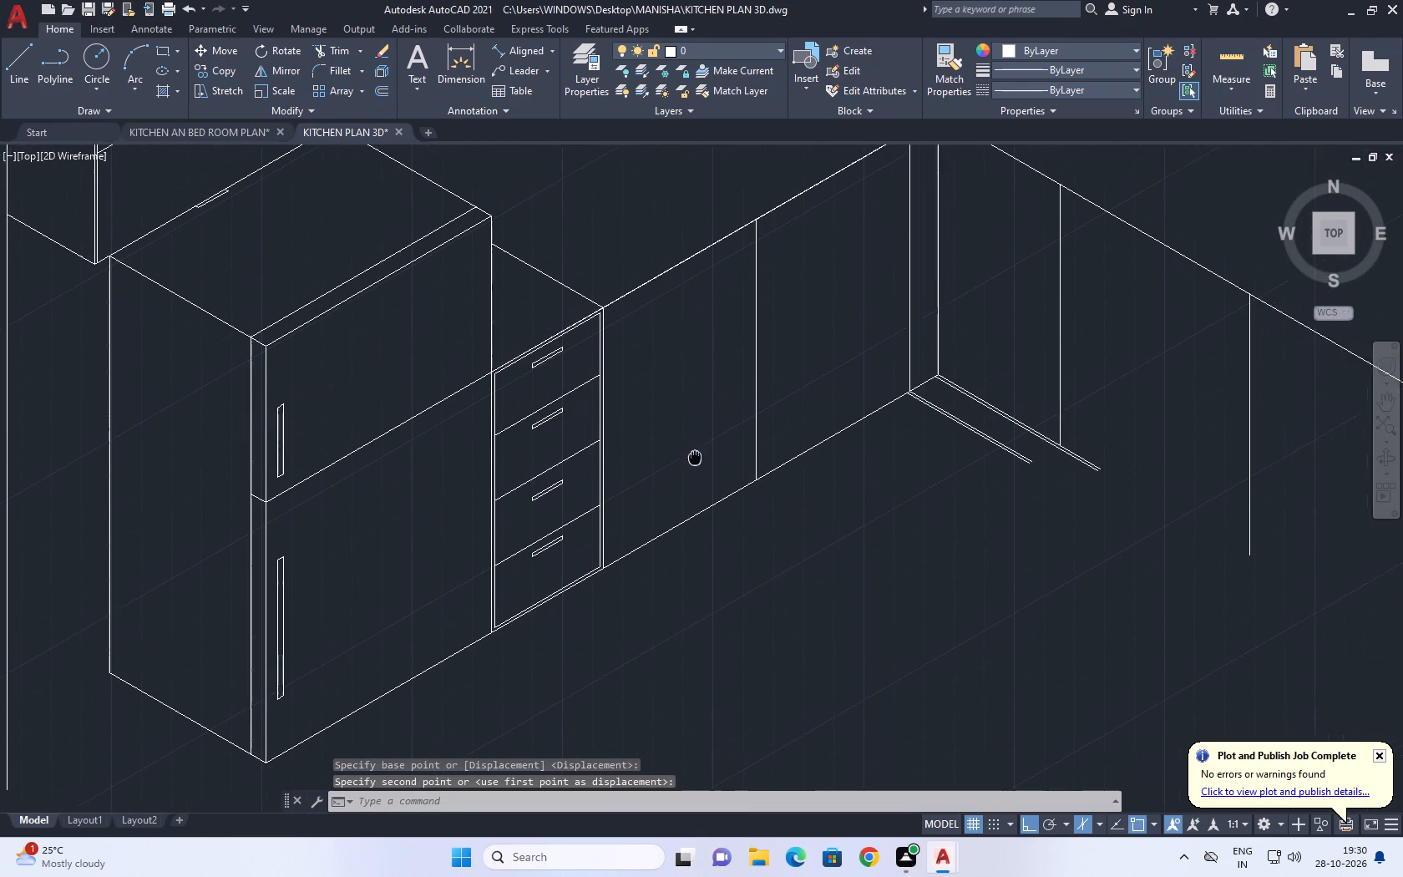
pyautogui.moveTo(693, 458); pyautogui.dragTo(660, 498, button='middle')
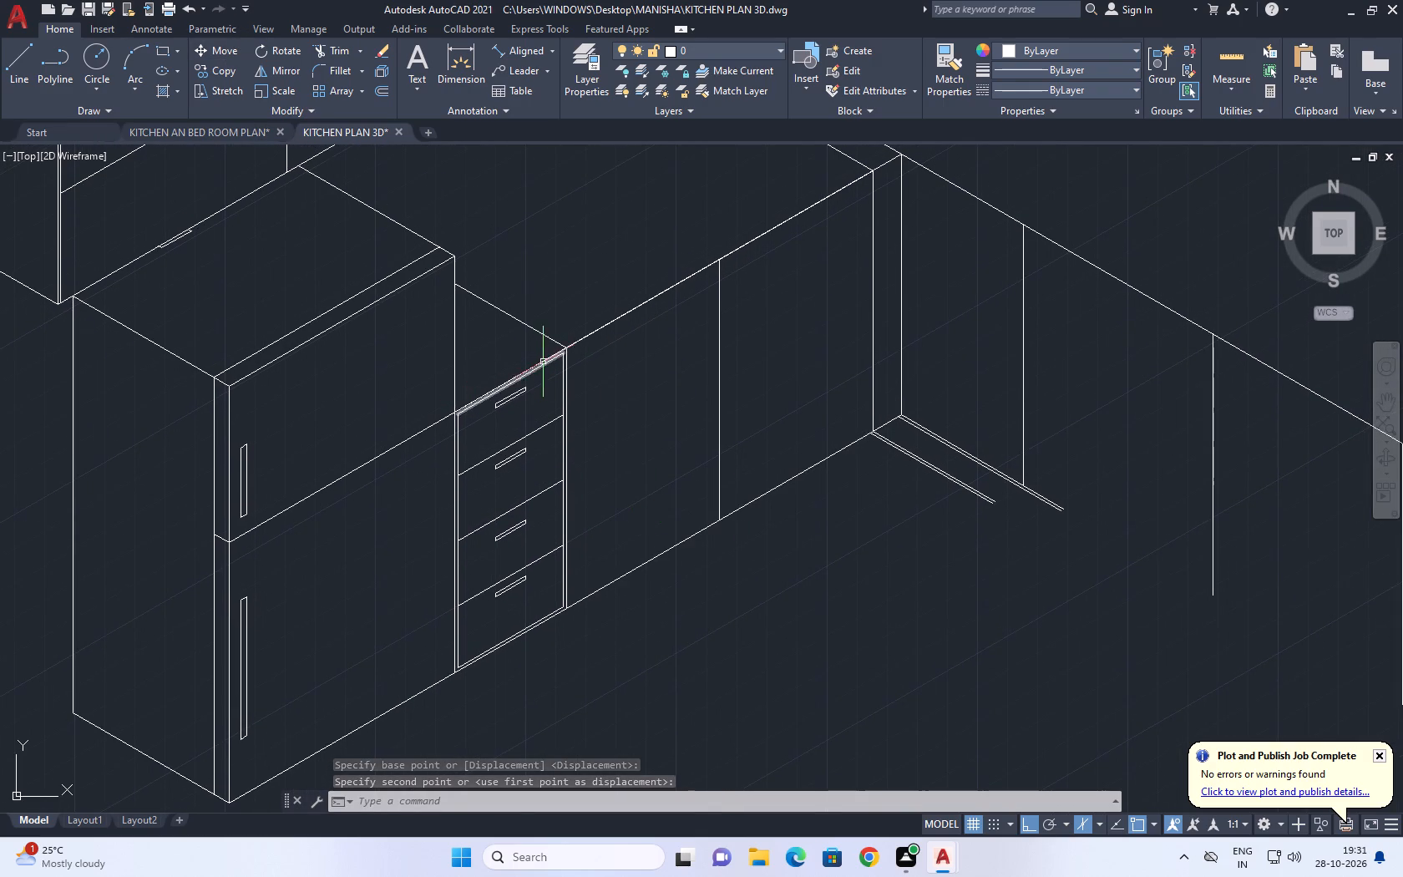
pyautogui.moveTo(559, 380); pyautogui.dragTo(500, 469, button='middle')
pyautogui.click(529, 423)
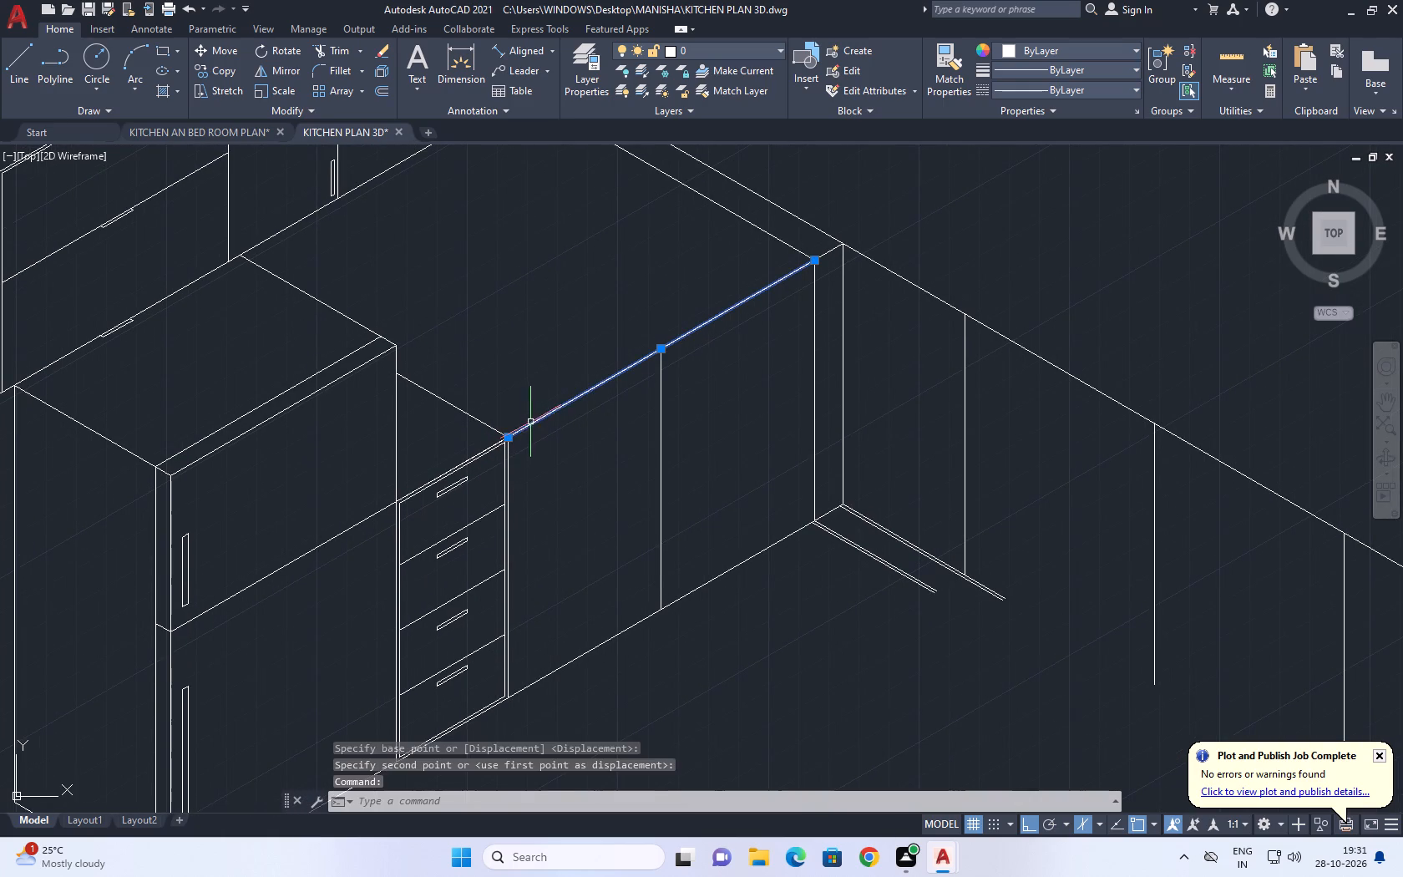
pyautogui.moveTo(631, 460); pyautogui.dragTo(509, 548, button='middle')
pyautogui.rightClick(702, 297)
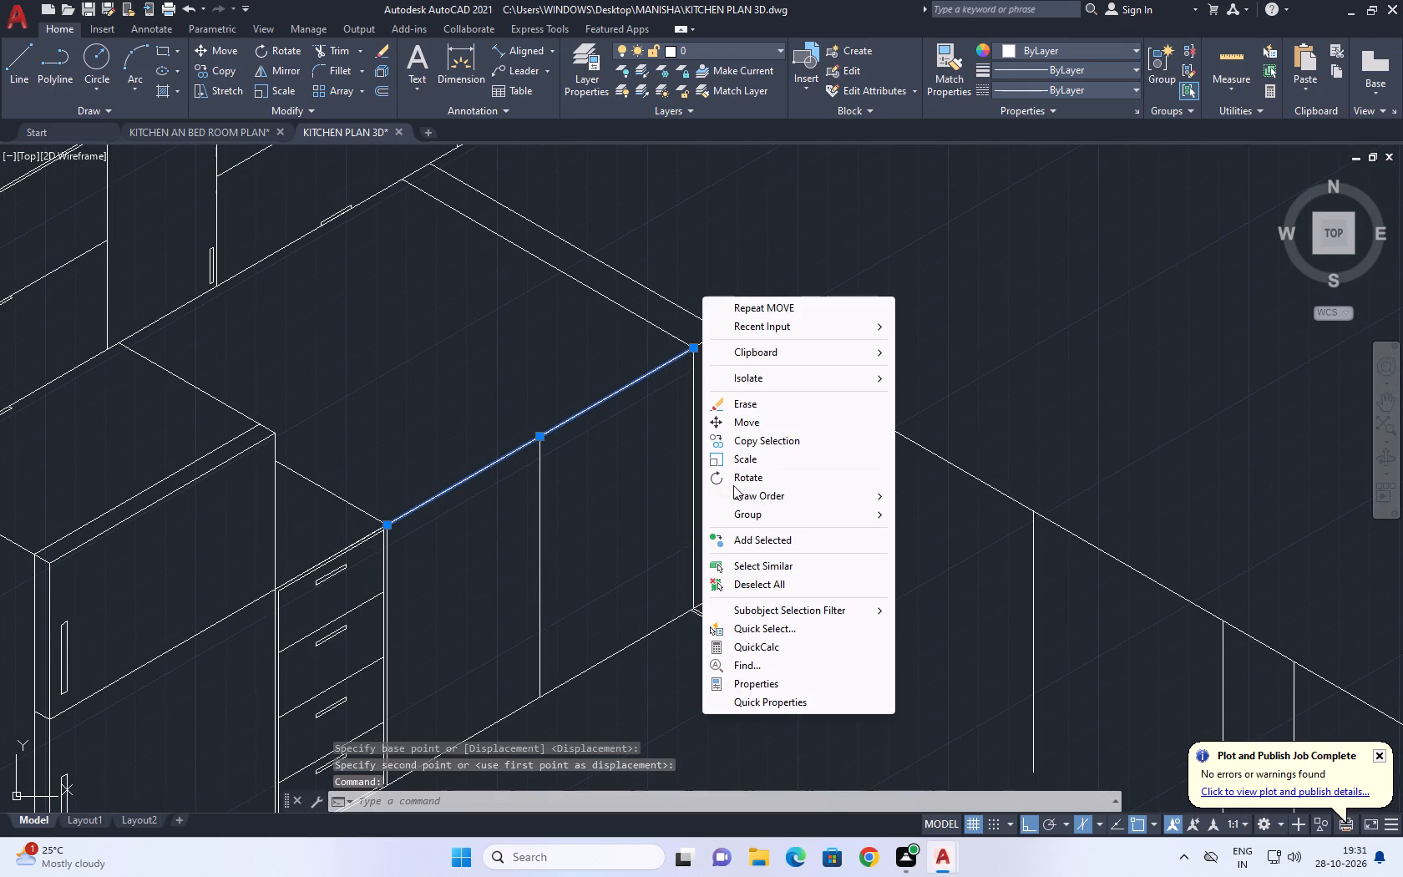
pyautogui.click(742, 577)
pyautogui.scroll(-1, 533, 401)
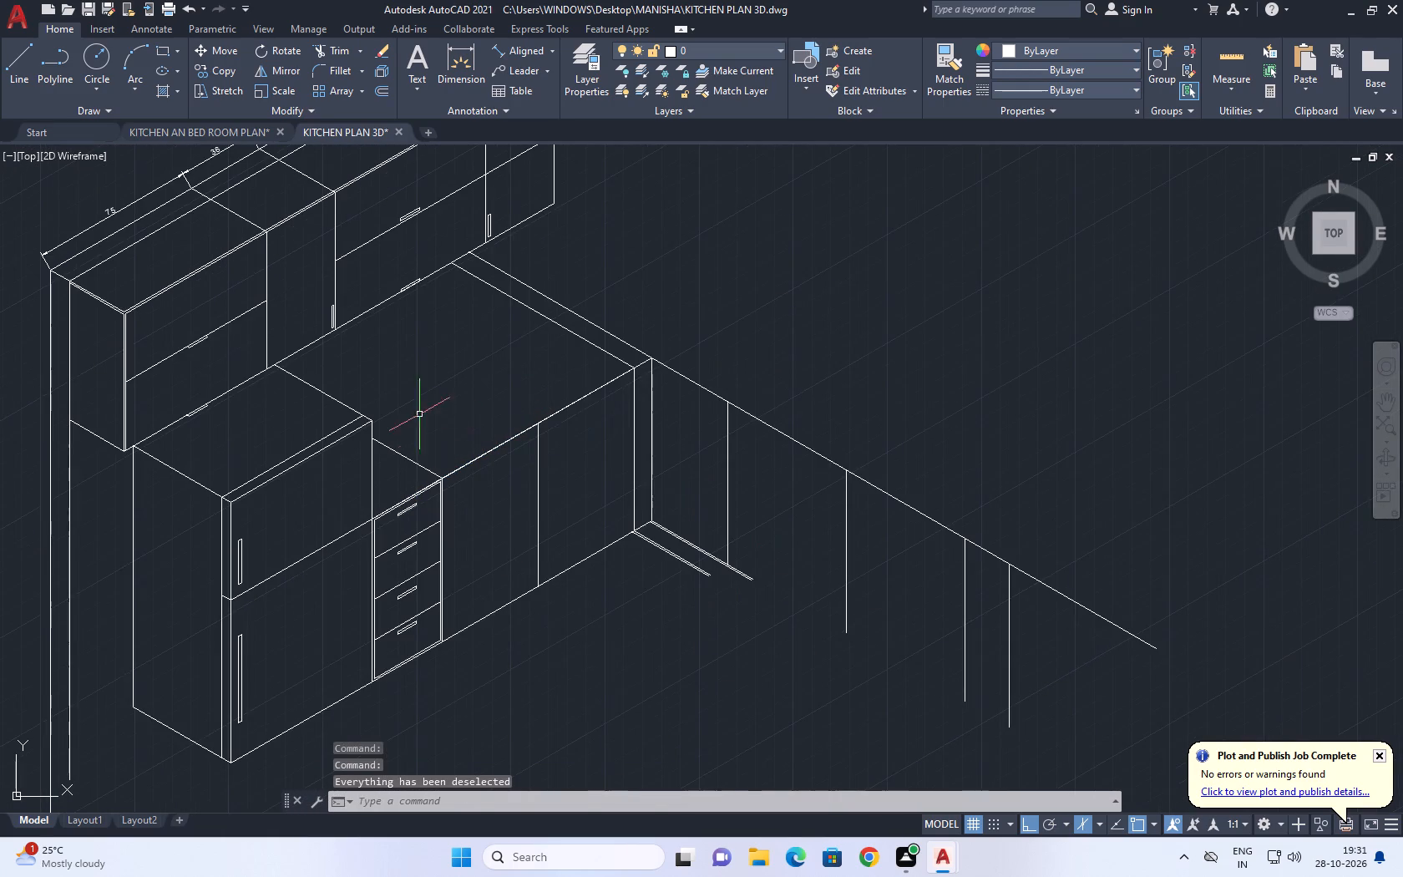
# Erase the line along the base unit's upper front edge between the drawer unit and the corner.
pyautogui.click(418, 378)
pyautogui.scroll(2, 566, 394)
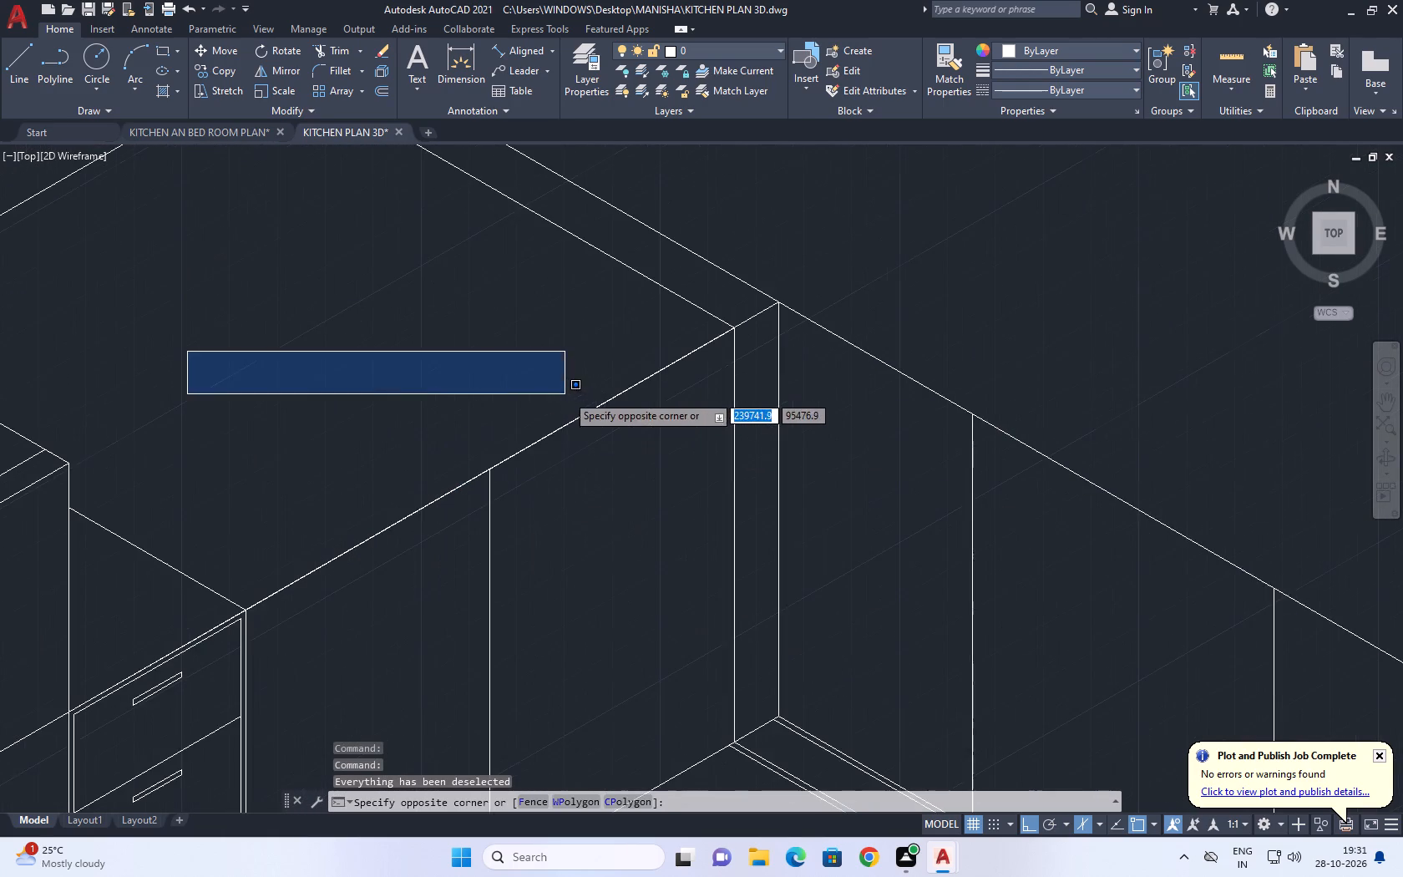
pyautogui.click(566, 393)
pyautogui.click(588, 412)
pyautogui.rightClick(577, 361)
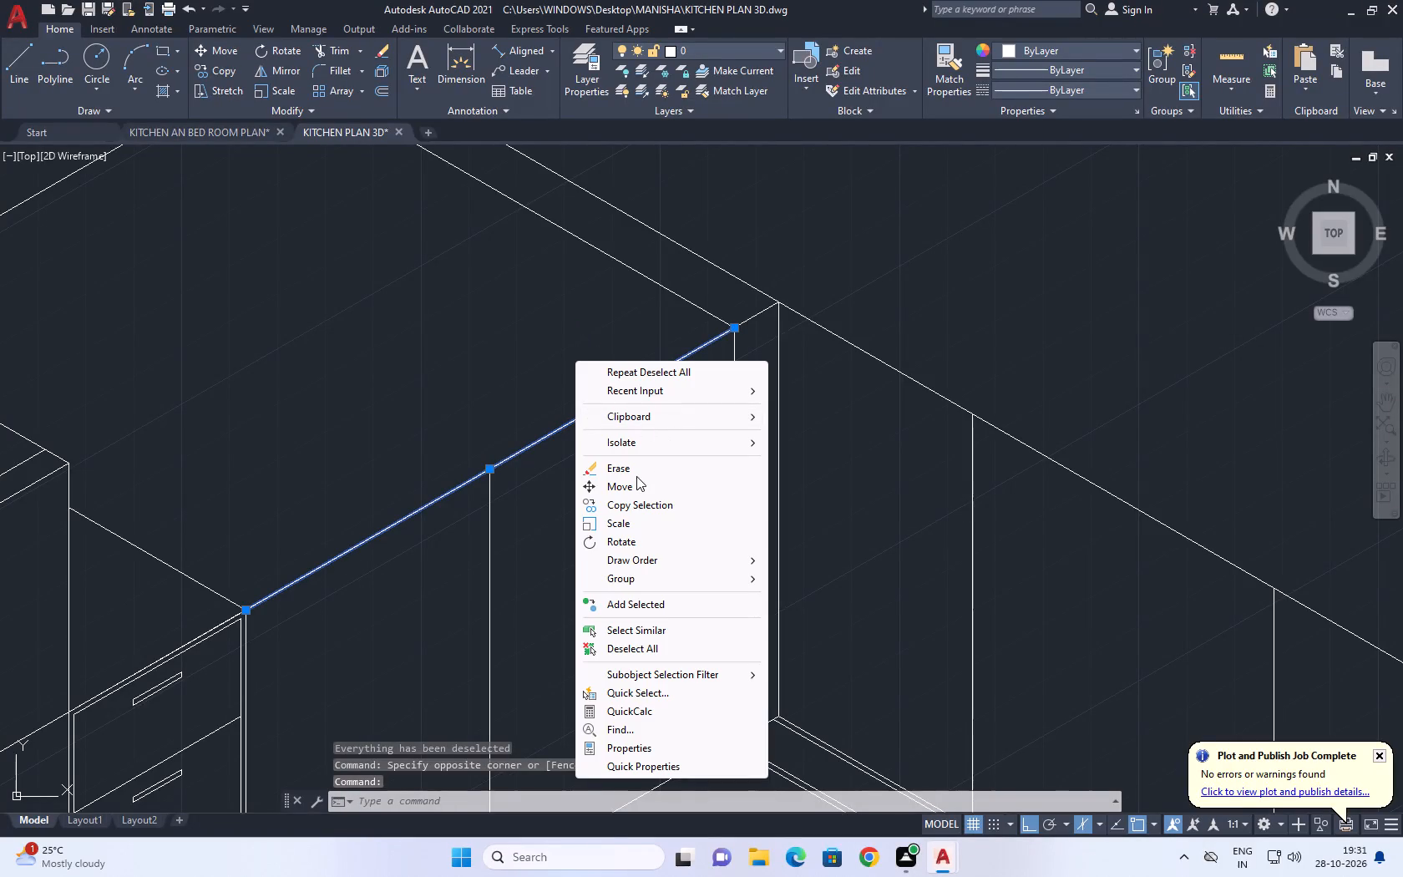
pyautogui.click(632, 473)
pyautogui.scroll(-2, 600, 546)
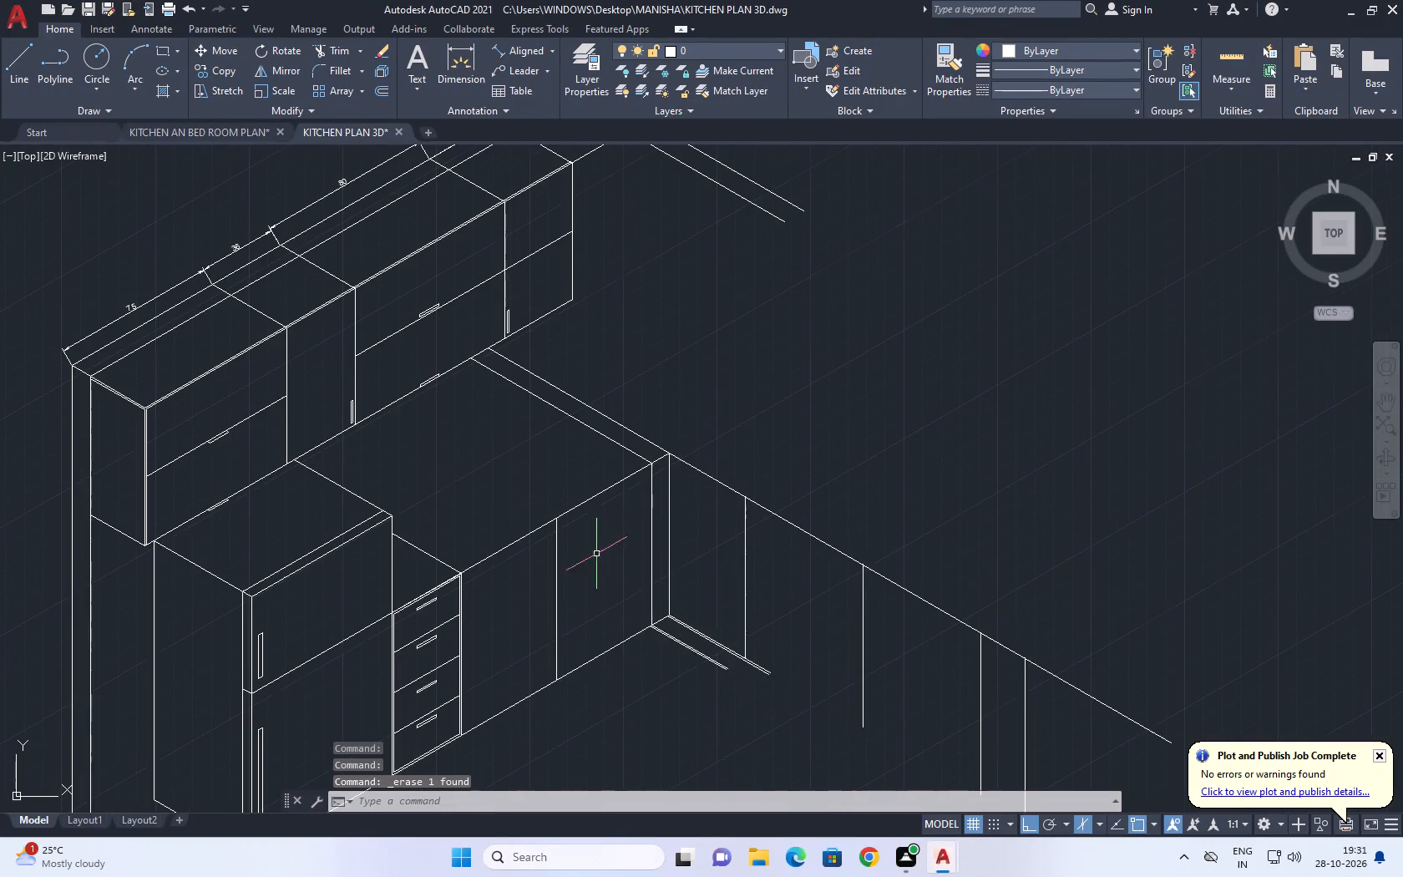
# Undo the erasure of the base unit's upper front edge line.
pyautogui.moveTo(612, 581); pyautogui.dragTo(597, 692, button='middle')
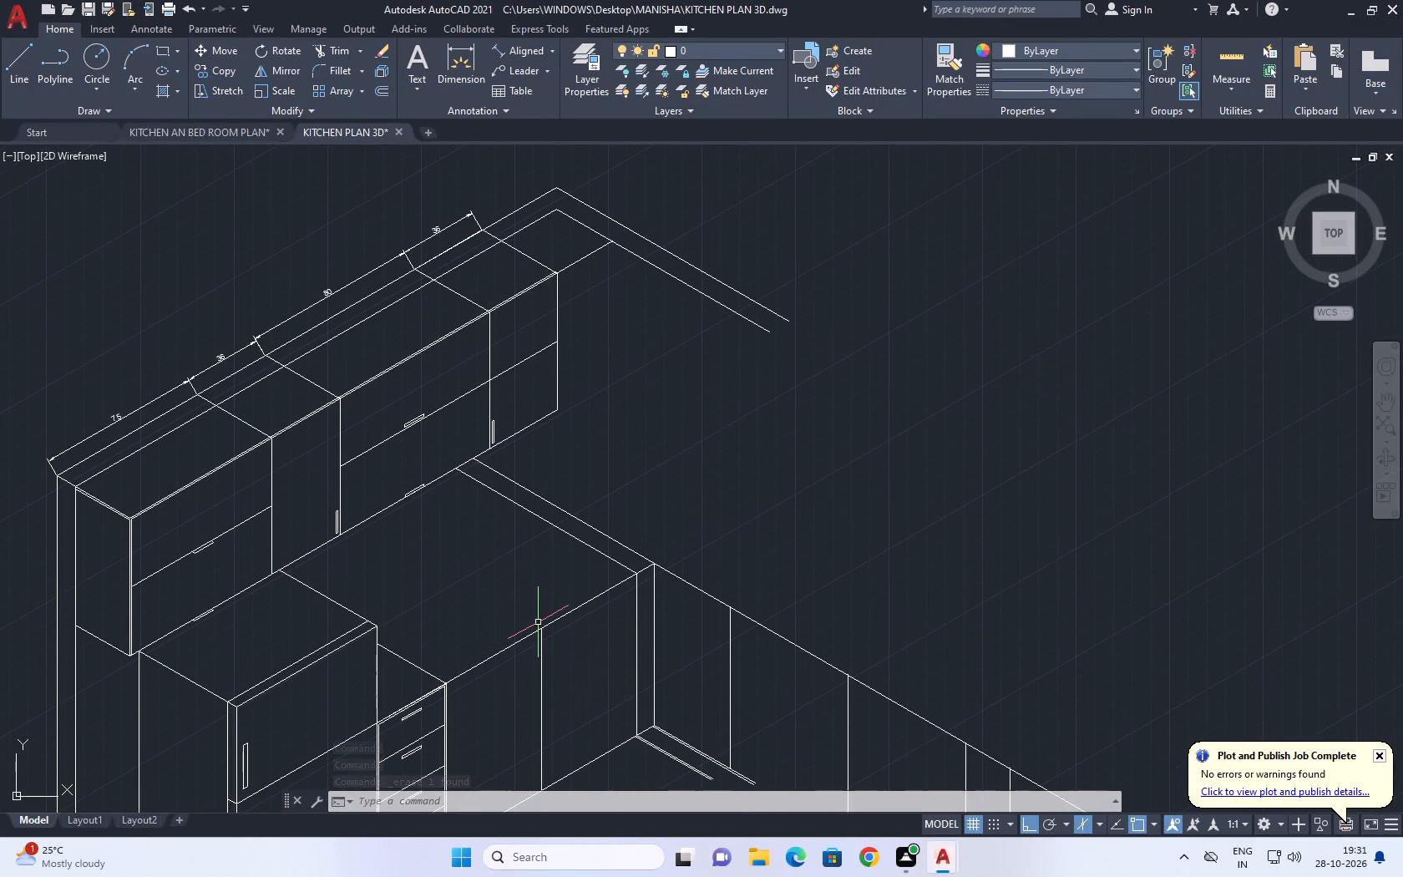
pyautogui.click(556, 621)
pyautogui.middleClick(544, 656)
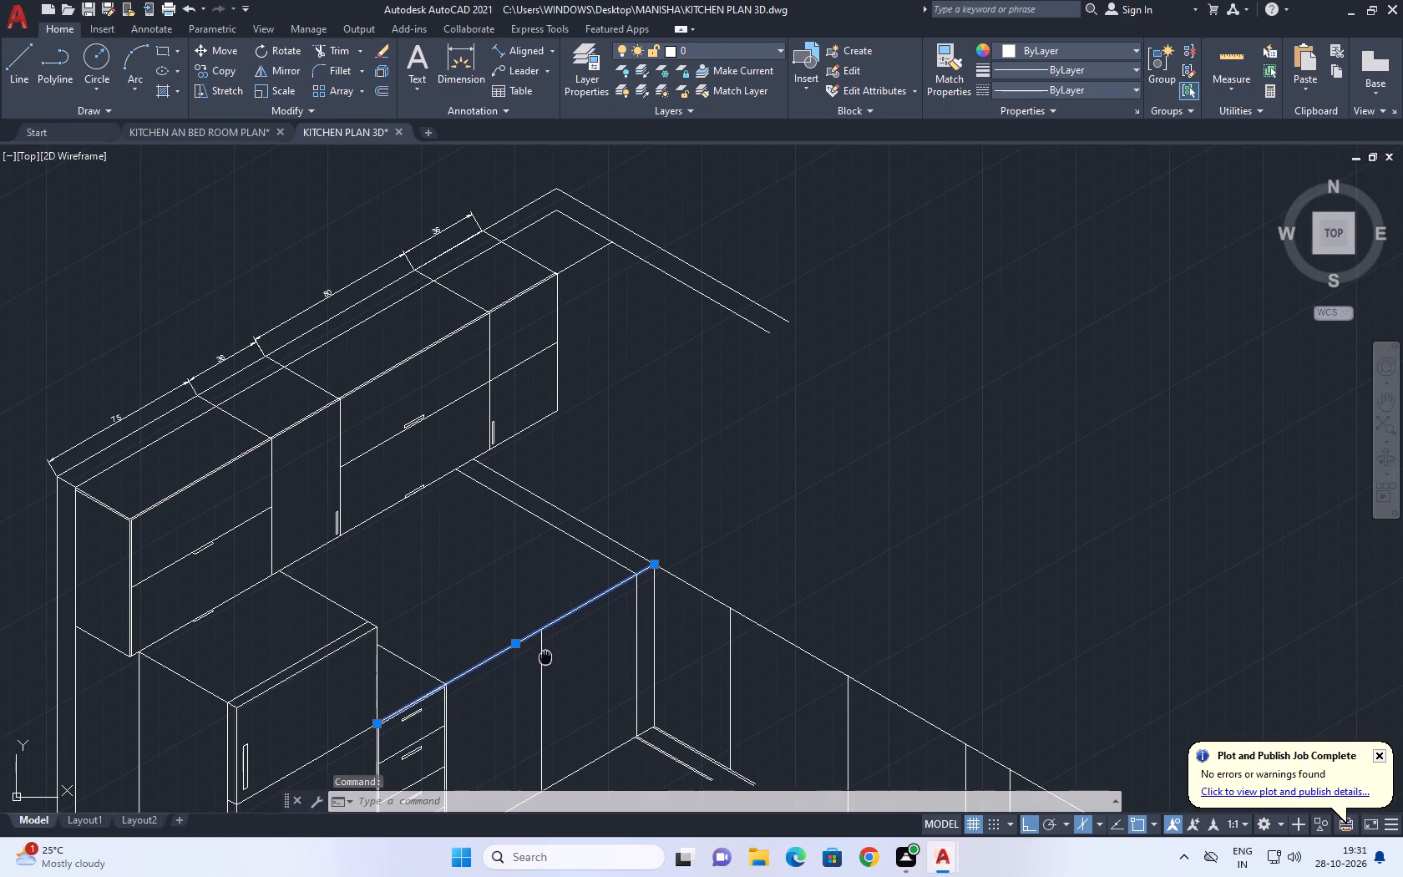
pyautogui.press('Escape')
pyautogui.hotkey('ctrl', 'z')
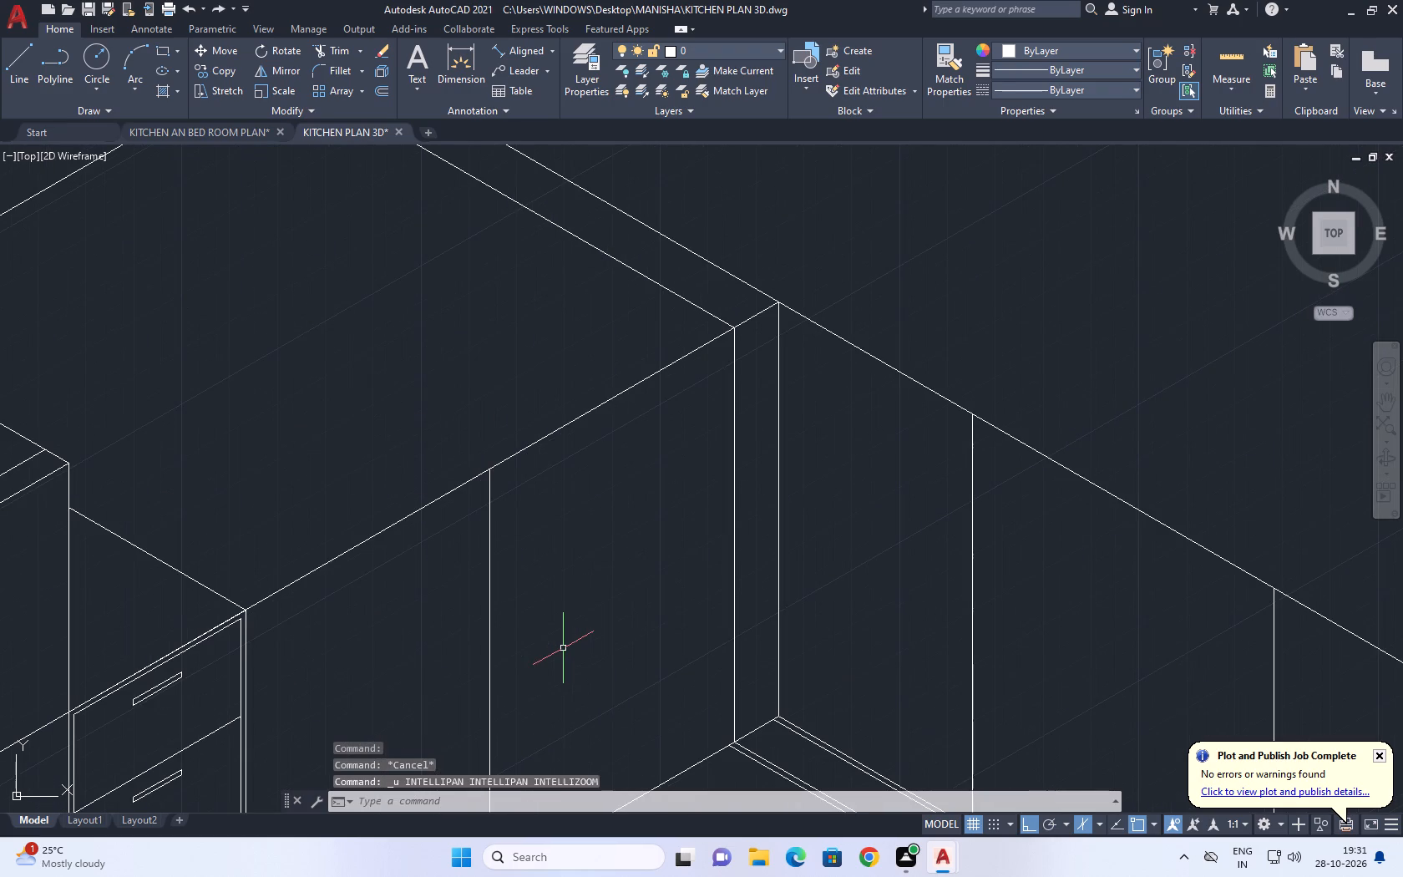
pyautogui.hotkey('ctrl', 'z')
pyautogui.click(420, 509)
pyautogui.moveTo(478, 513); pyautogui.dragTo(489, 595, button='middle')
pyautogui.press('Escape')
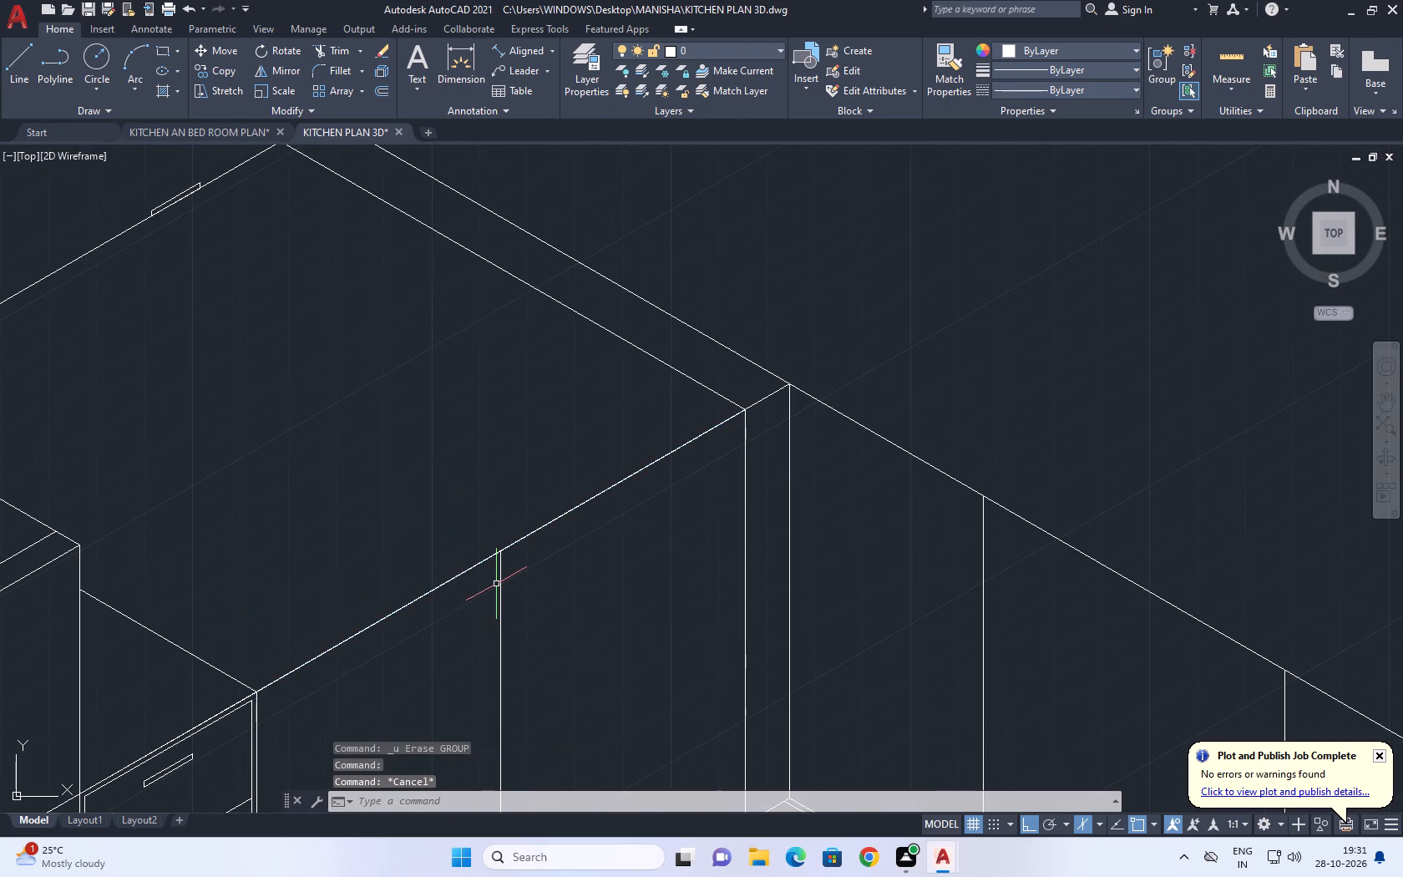
# Divide the base unit's upper front edge line between the drawer unit and the corner into 3 equal segments.
pyautogui.press('d')
pyautogui.press('i')
pyautogui.press('v')
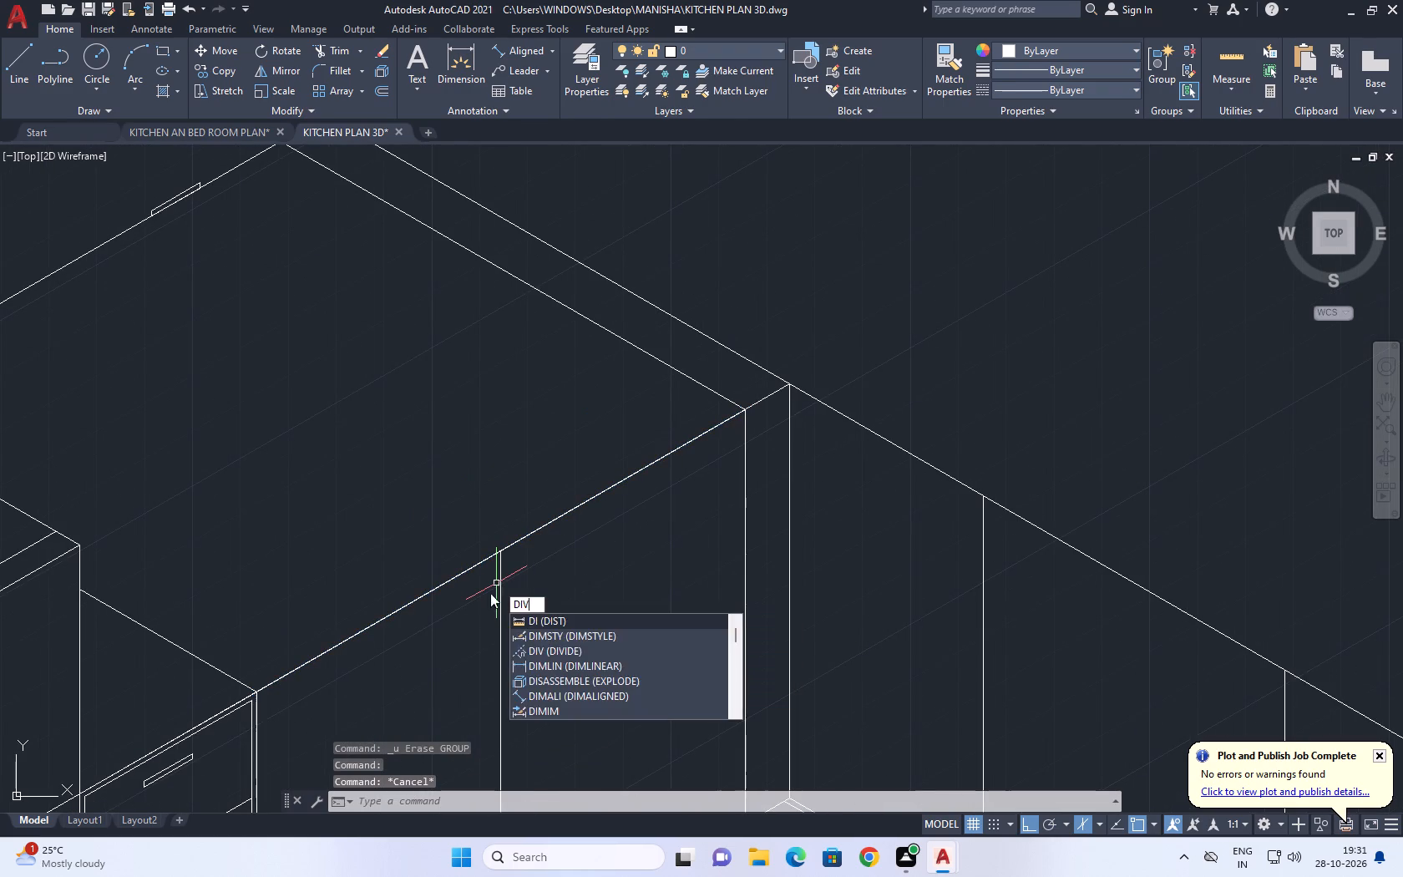
pyautogui.press('space')
pyautogui.click(463, 572)
pyautogui.write('3 L')
# Draw a line from the division point nearer the corner back across the countertop at 150°, past the upper cabinets' bottom edge.
pyautogui.press('space')
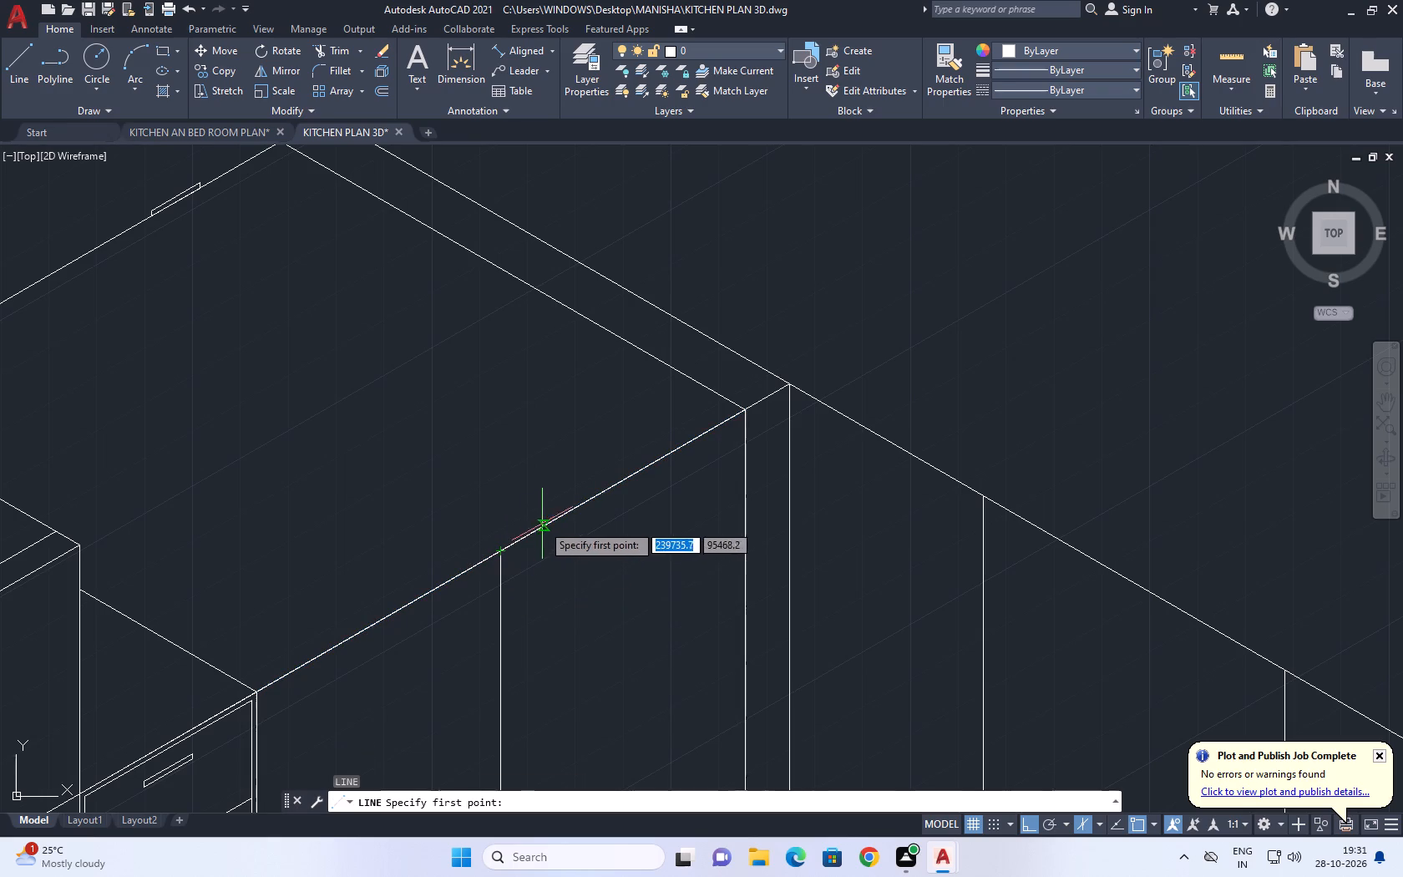
pyautogui.click(584, 504)
pyautogui.moveTo(345, 421); pyautogui.dragTo(577, 464, button='middle')
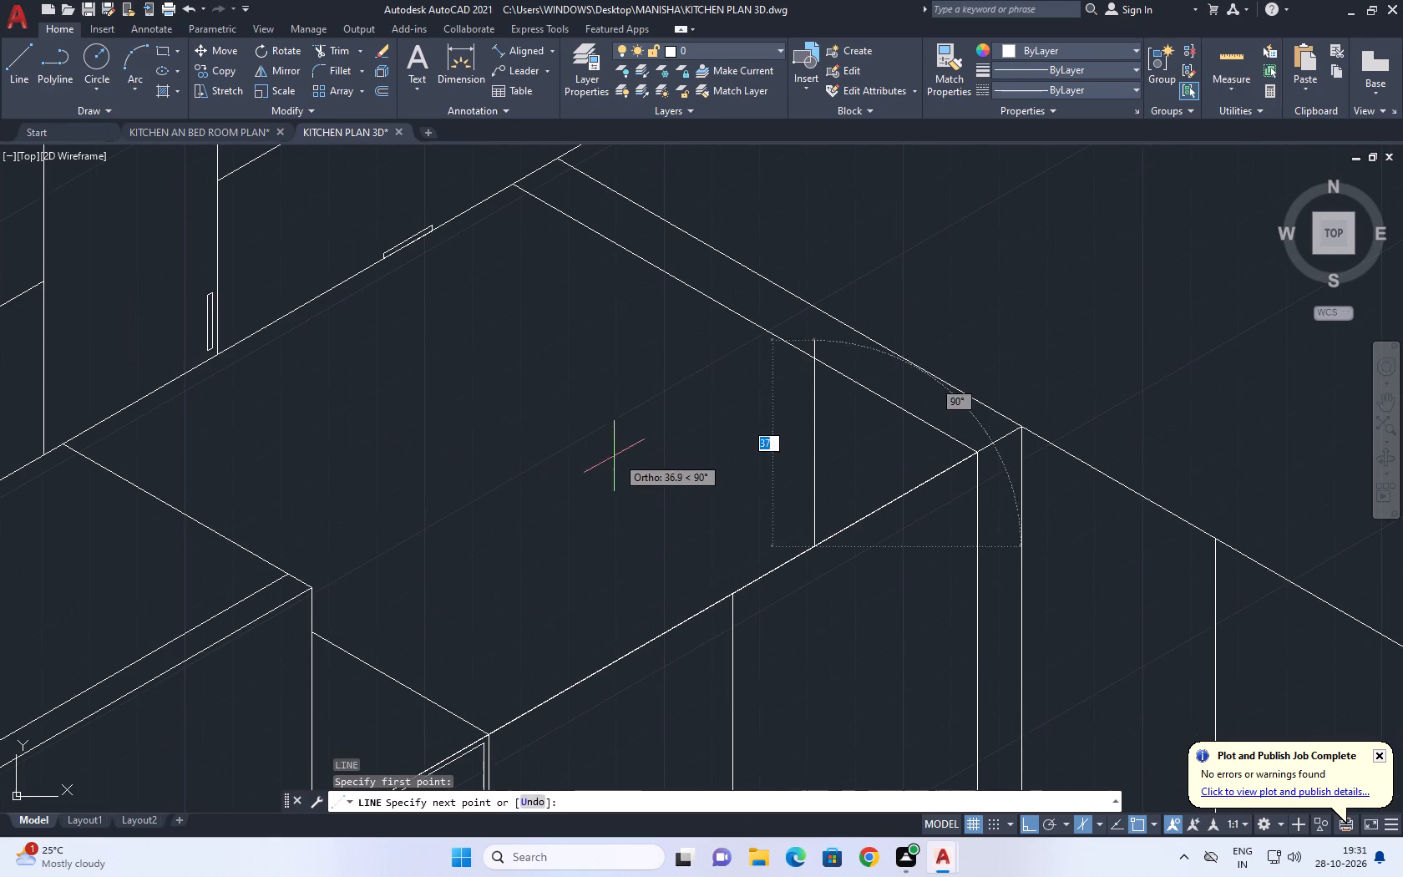
pyautogui.press('F4')
pyautogui.press('F4')
pyautogui.press('F3')
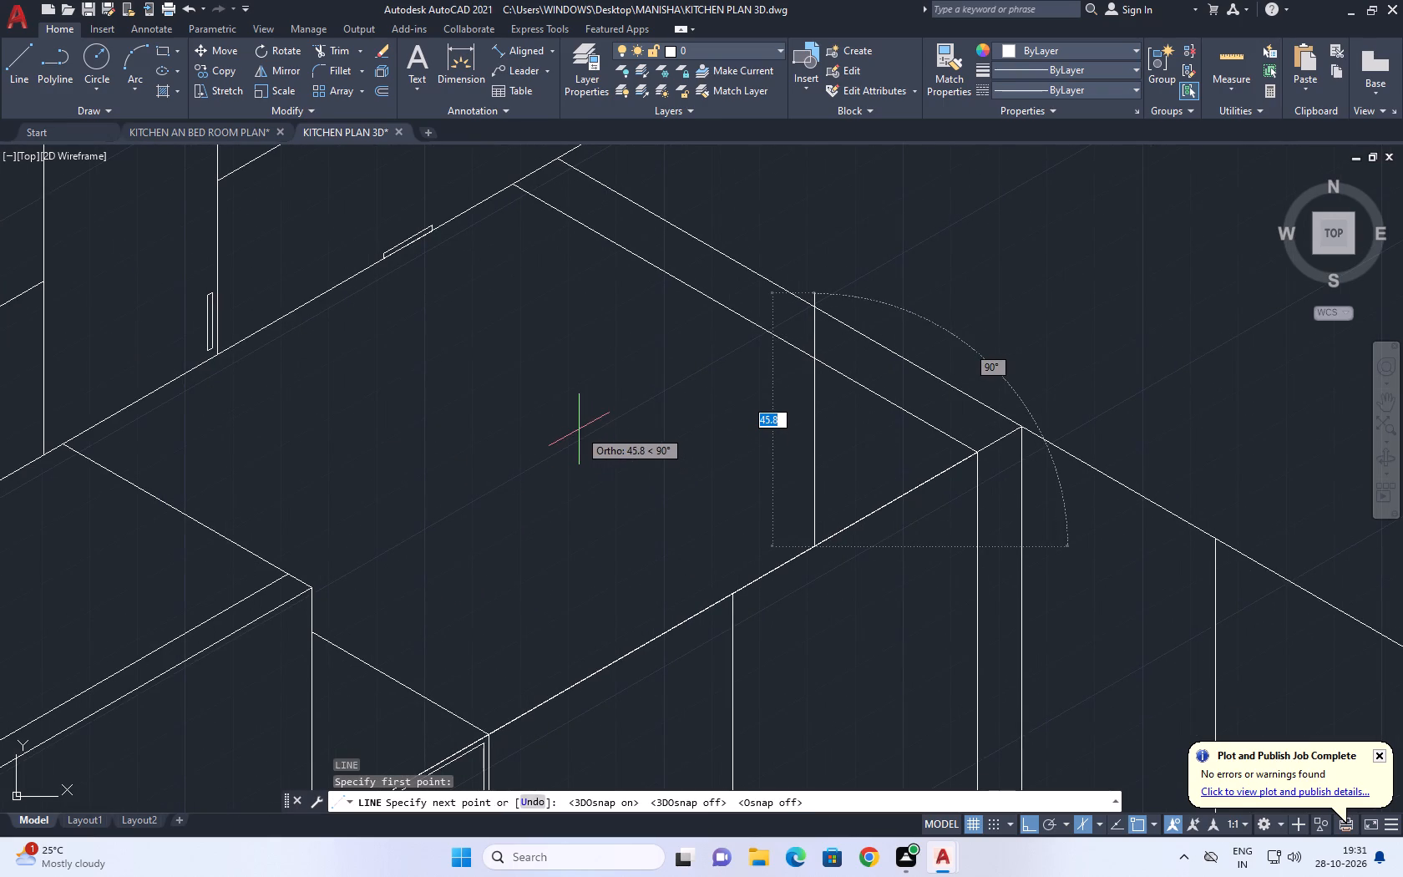
pyautogui.moveTo(558, 376); pyautogui.dragTo(590, 433, button='middle')
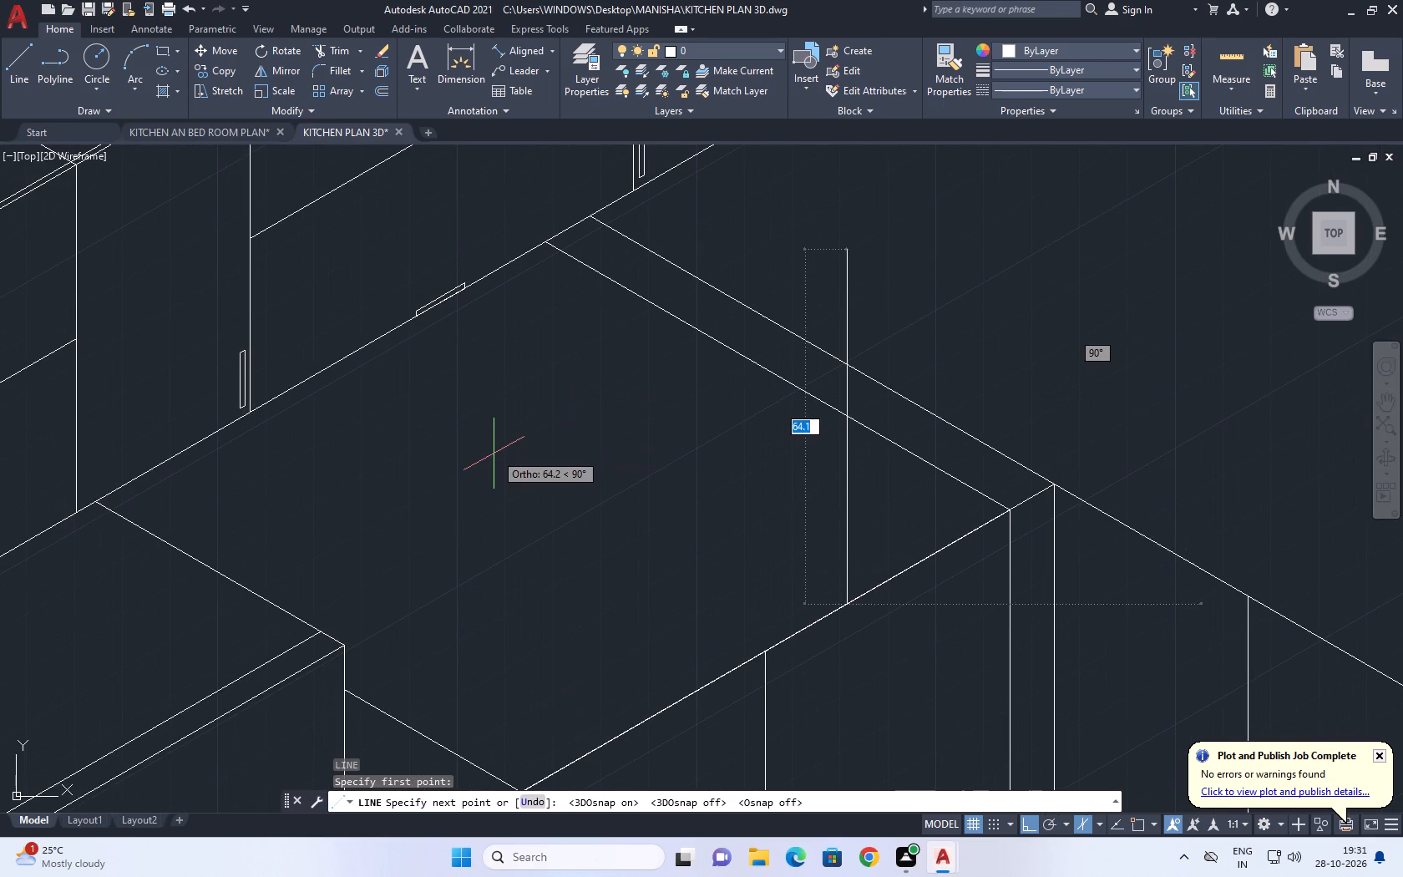
pyautogui.press('F5')
pyautogui.moveTo(418, 402); pyautogui.dragTo(452, 432, button='middle')
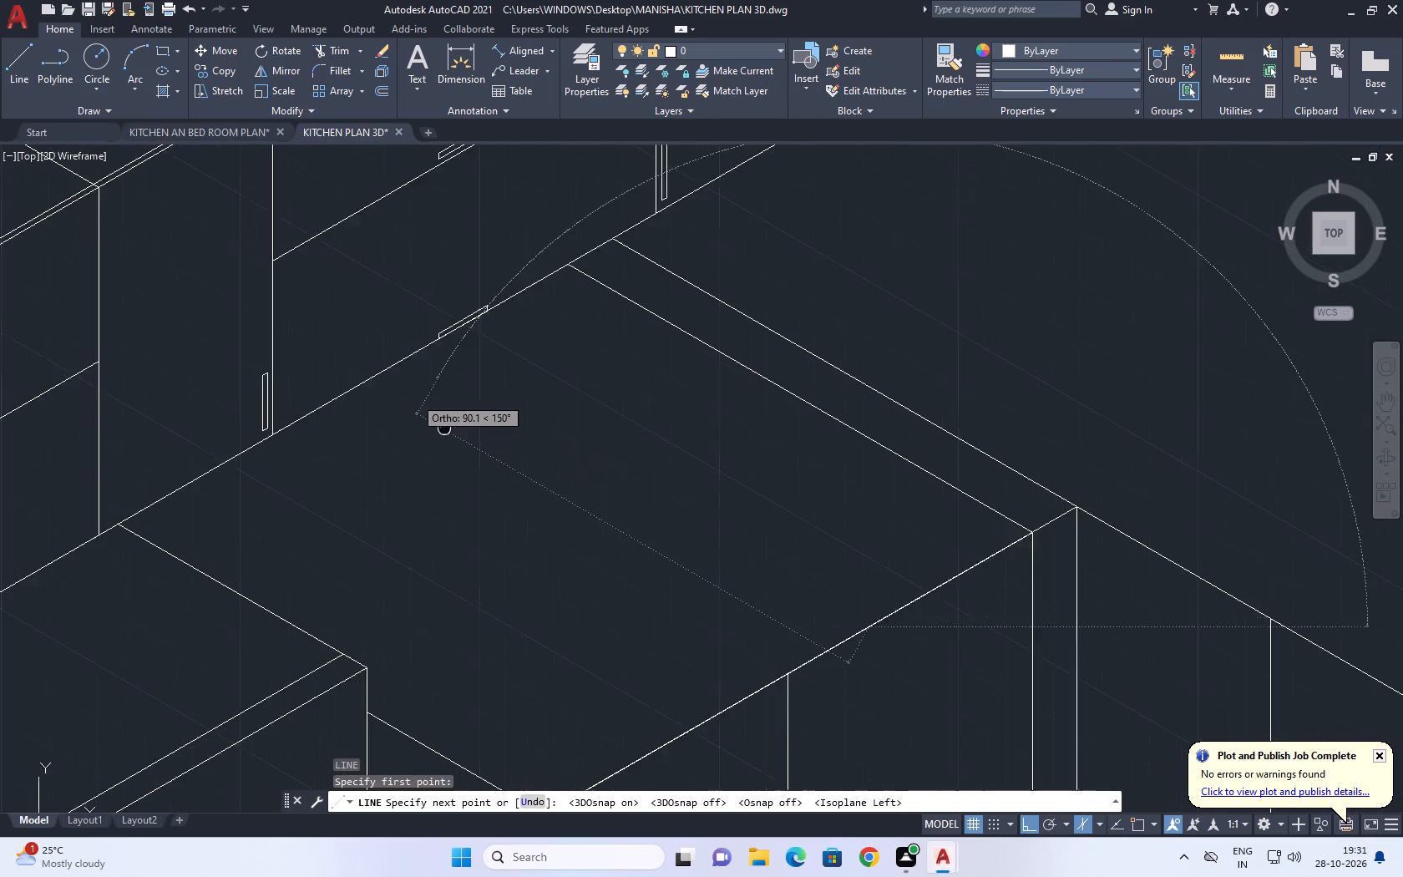
pyautogui.moveTo(452, 432); pyautogui.dragTo(502, 450, button='middle')
pyautogui.moveTo(604, 458); pyautogui.dragTo(541, 441, button='middle')
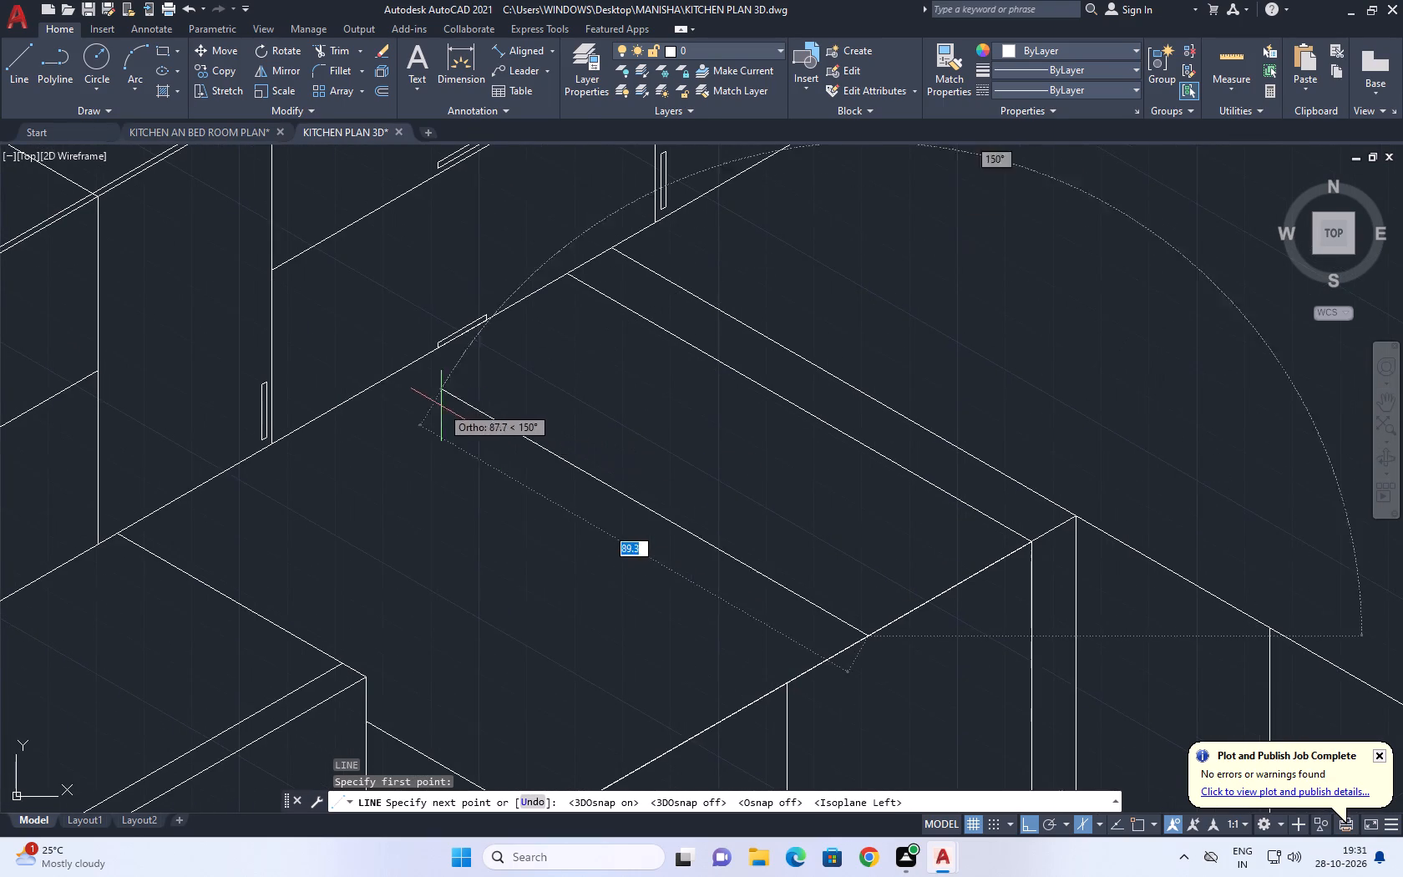
pyautogui.moveTo(405, 383); pyautogui.dragTo(438, 405, button='middle')
pyautogui.click(415, 368)
pyautogui.press('b')
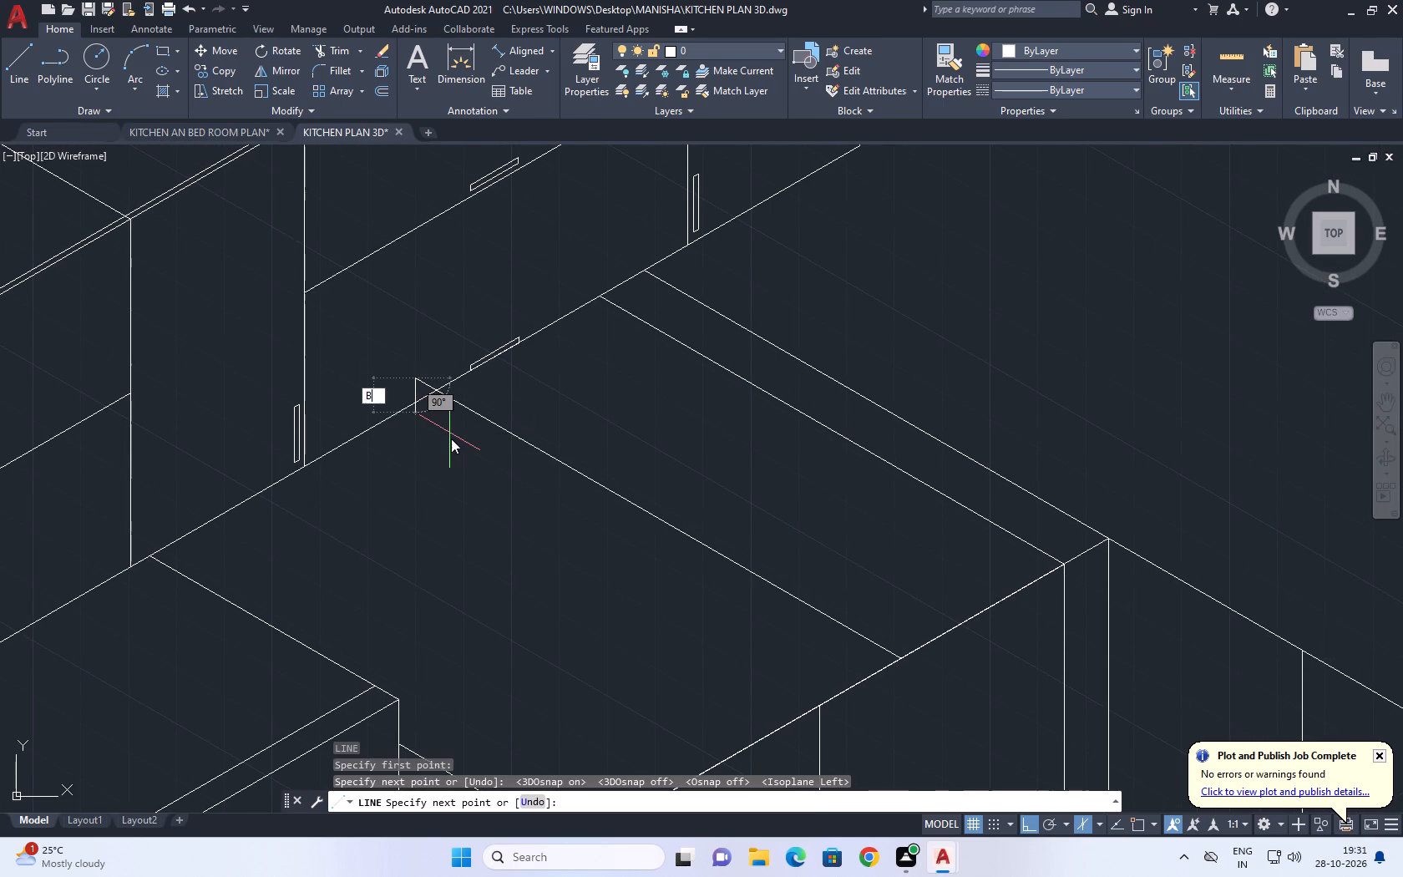
pyautogui.press('space')
pyautogui.press('Escape')
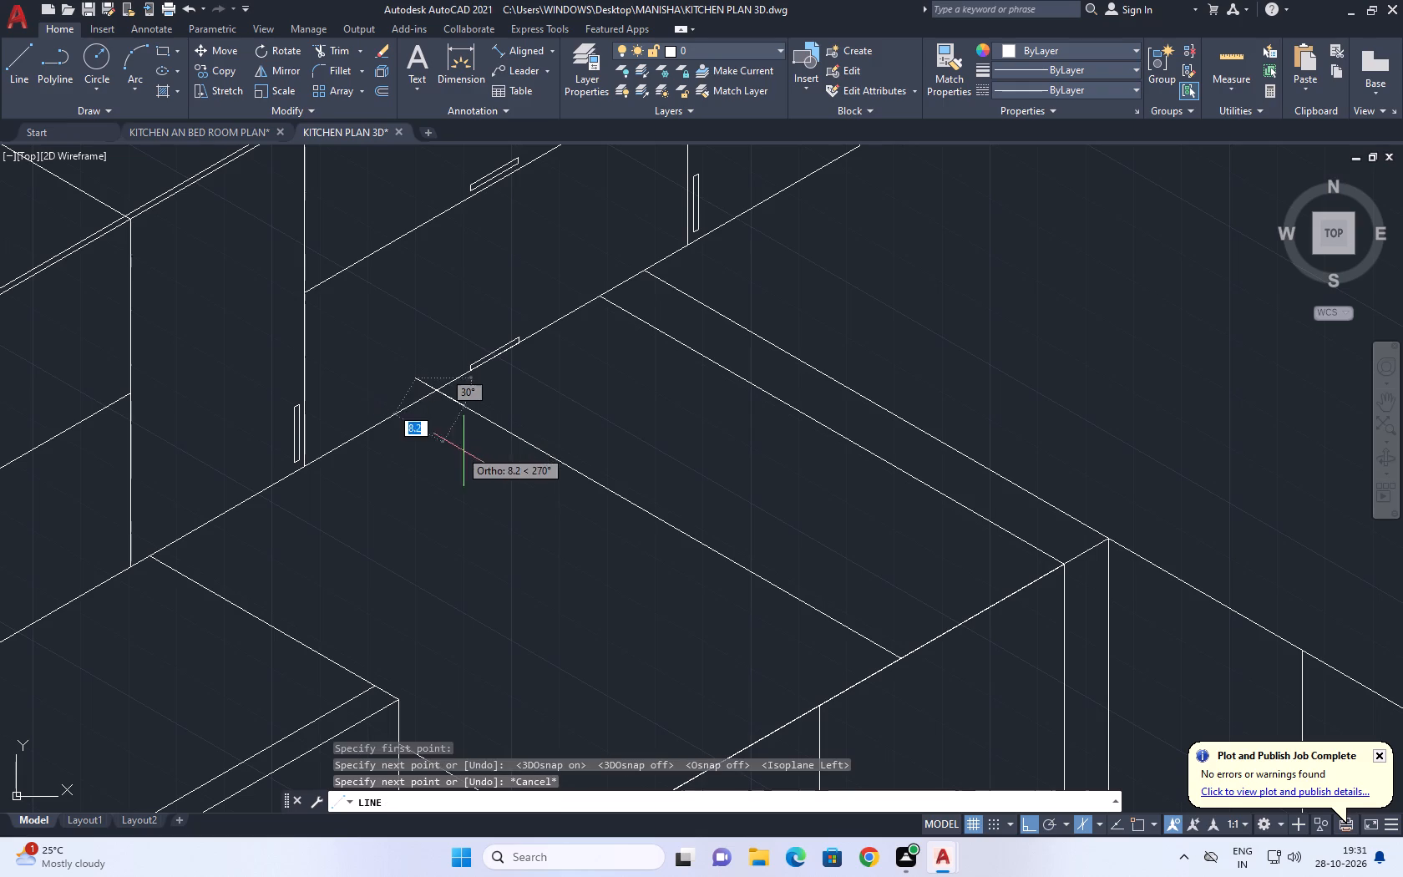
# Draw a parallel line from the division point nearer the drawer unit across the countertop, past the upper cabinets' bottom edge.
pyautogui.press('space')
pyautogui.moveTo(508, 492); pyautogui.dragTo(531, 380, button='middle')
pyautogui.press('space')
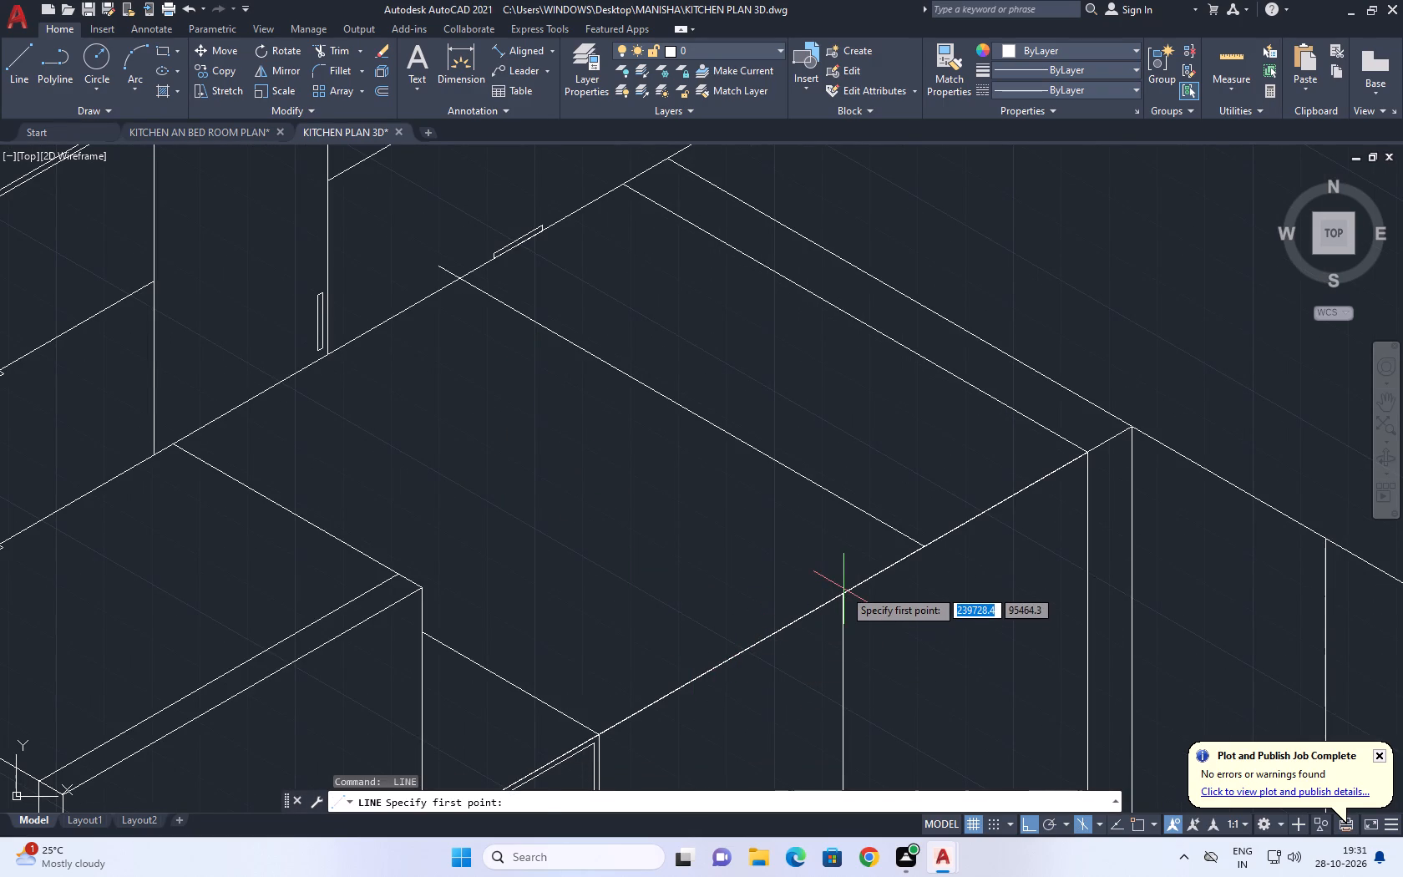
pyautogui.press('F3')
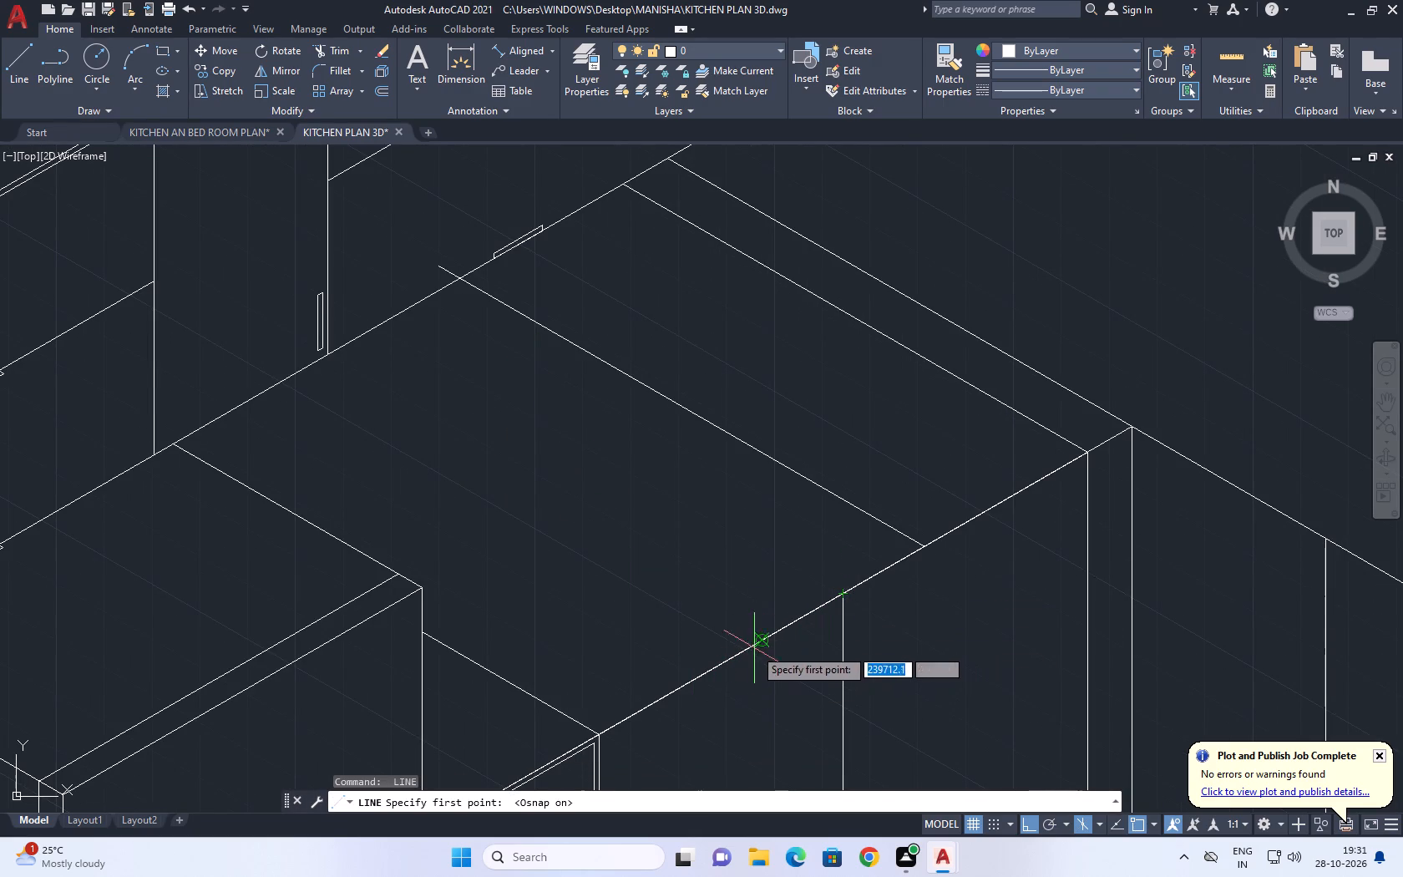
pyautogui.click(757, 640)
pyautogui.moveTo(456, 475); pyautogui.dragTo(528, 555, button='middle')
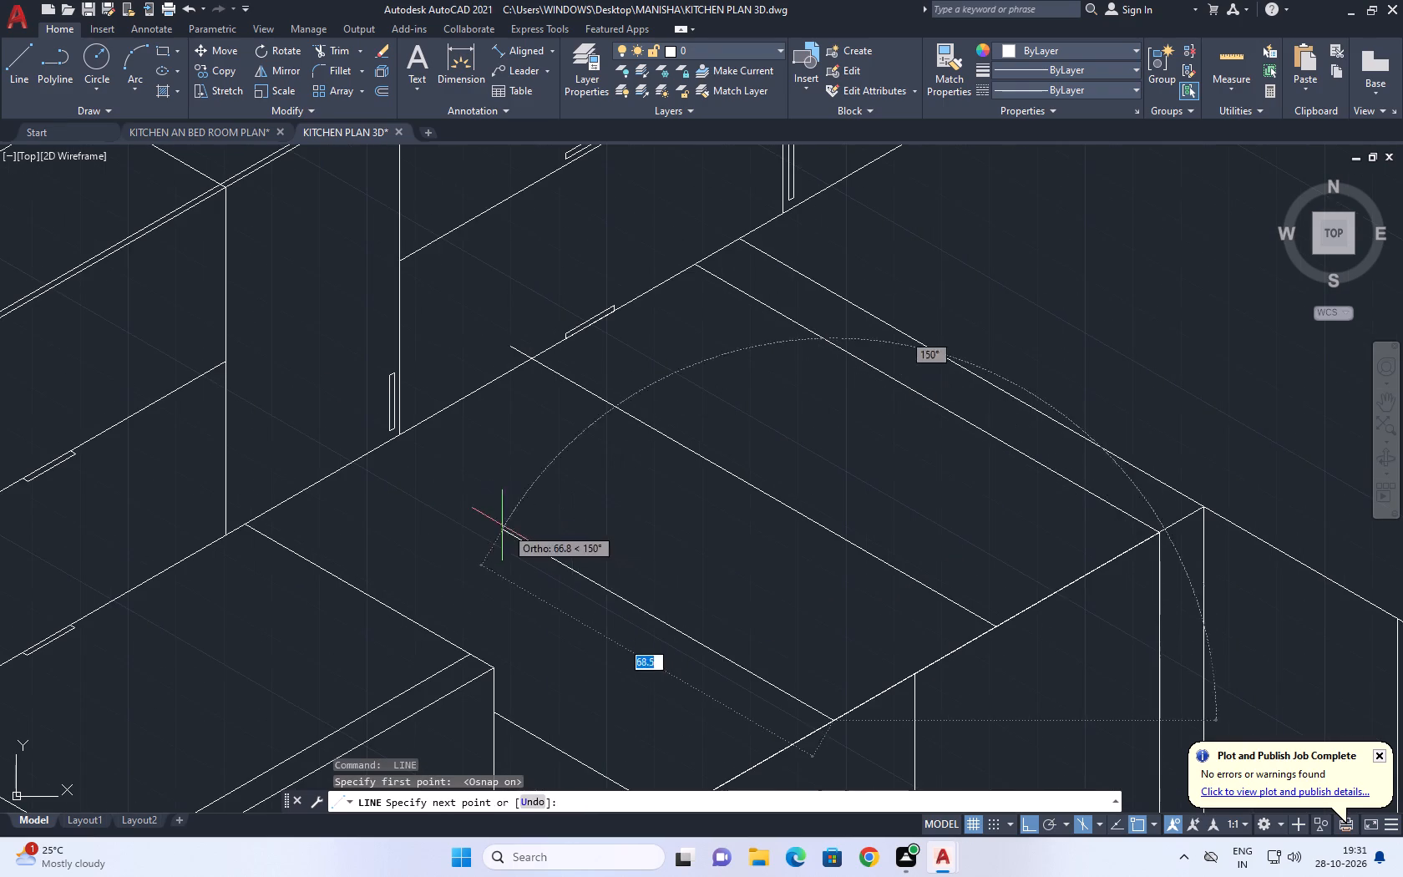
pyautogui.click(342, 420)
pyautogui.press('space')
# Trim the ends of both countertop lines that extend beyond the upper cabinets' bottom edge.
pyautogui.moveTo(444, 461); pyautogui.dragTo(411, 494, button='middle')
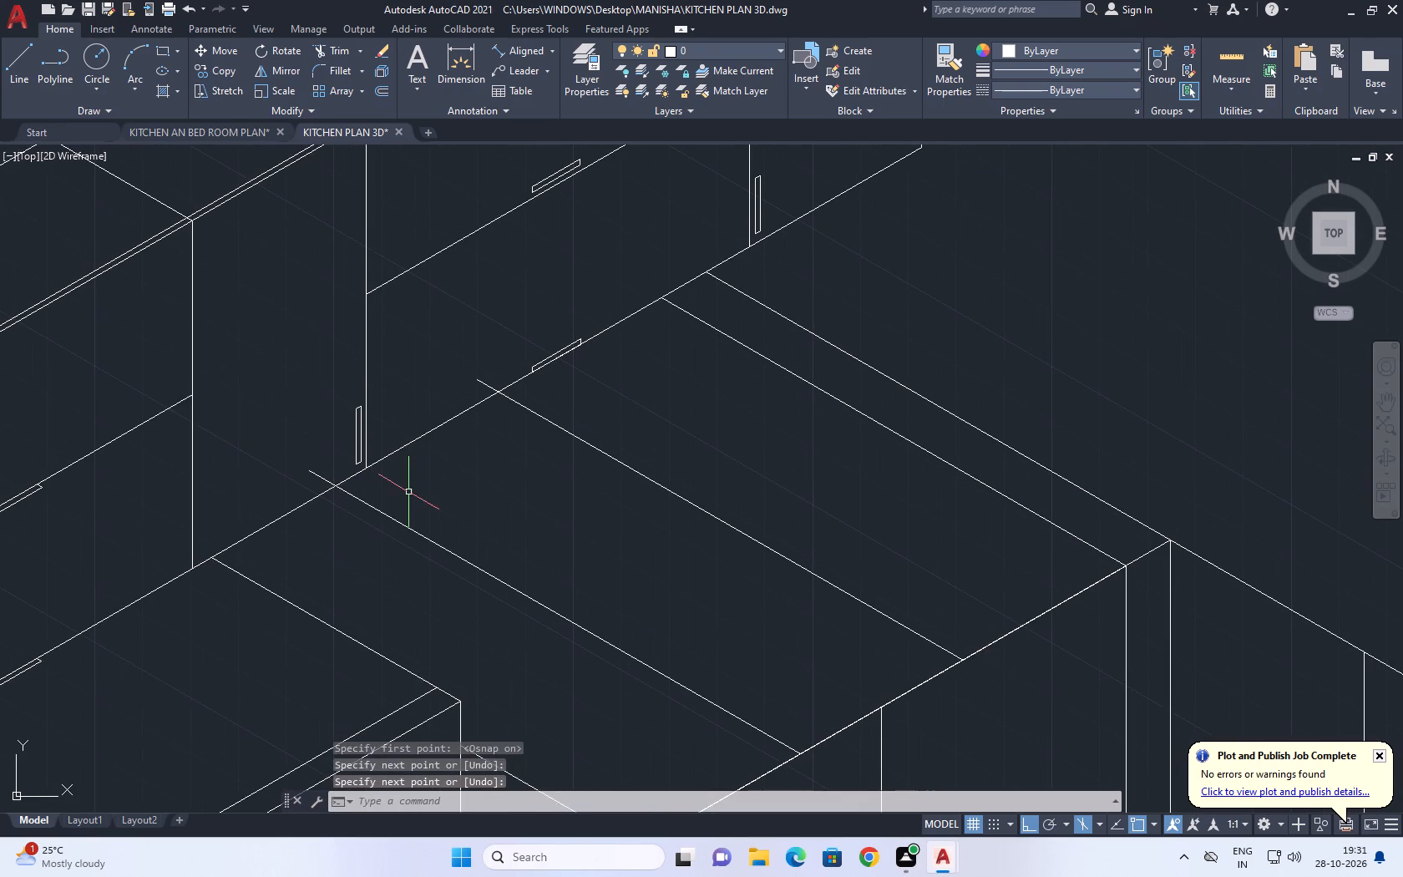
pyautogui.write('TR')
pyautogui.press('space')
pyautogui.click(316, 473)
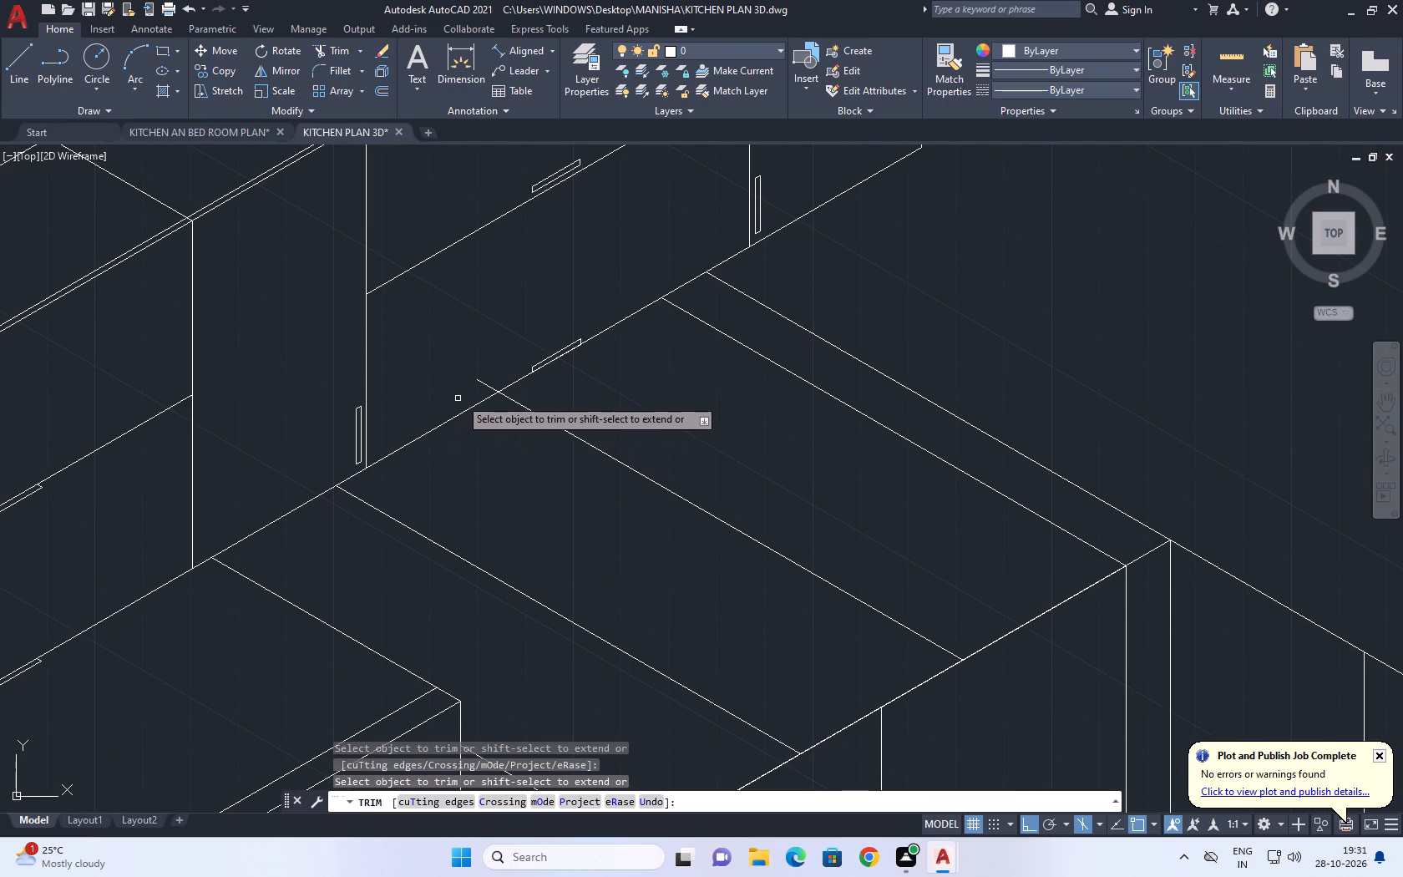
pyautogui.click(482, 387)
pyautogui.click(484, 379)
pyautogui.scroll(-3, 500, 381)
pyautogui.press('space')
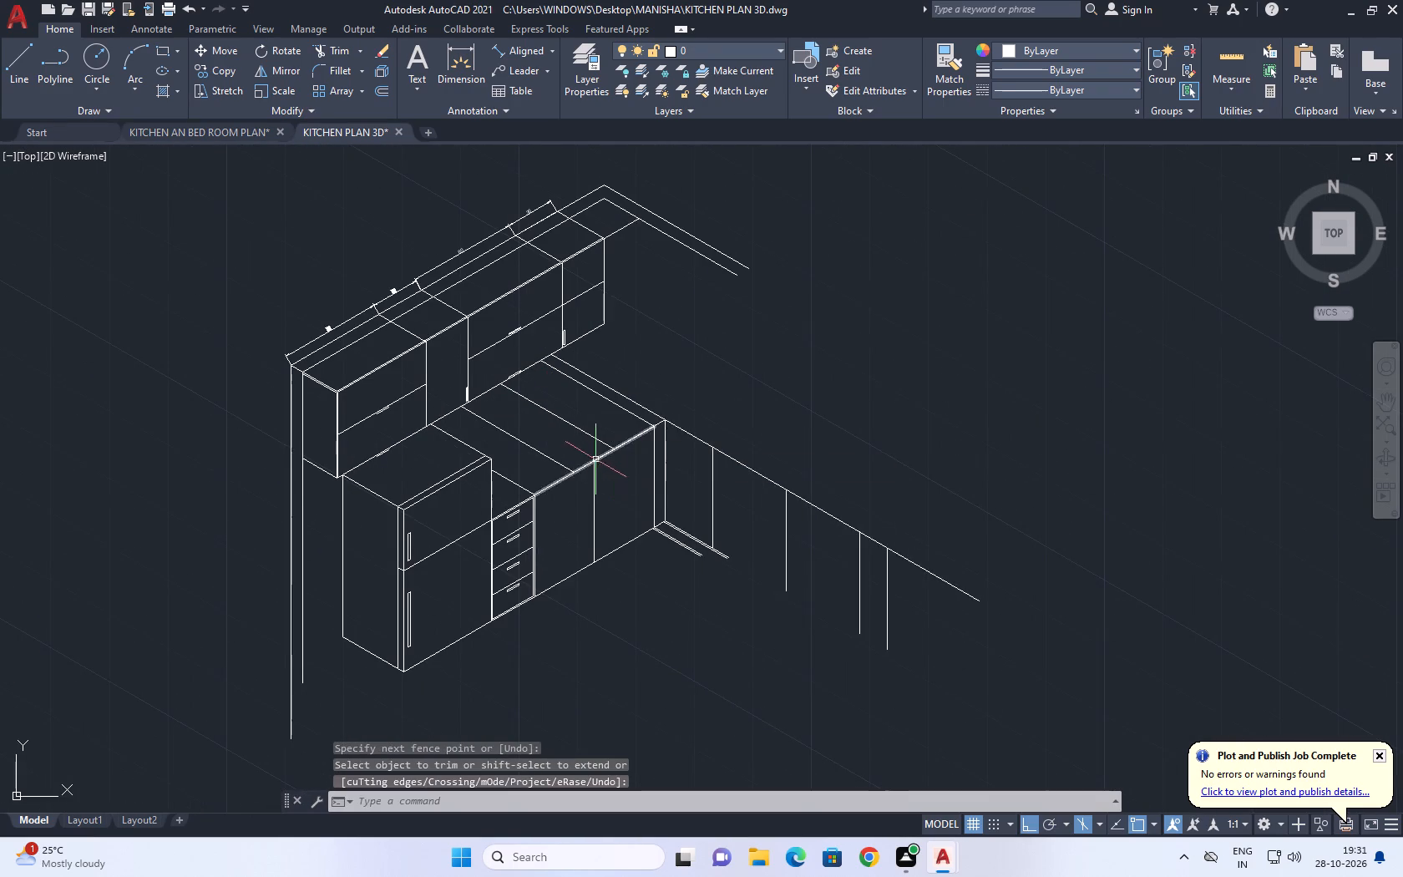
# Copy the base unit's upper front edge line 2 units back across the countertop, and make a second copy at a distance of 3.
pyautogui.moveTo(580, 444); pyautogui.dragTo(546, 687, button='middle')
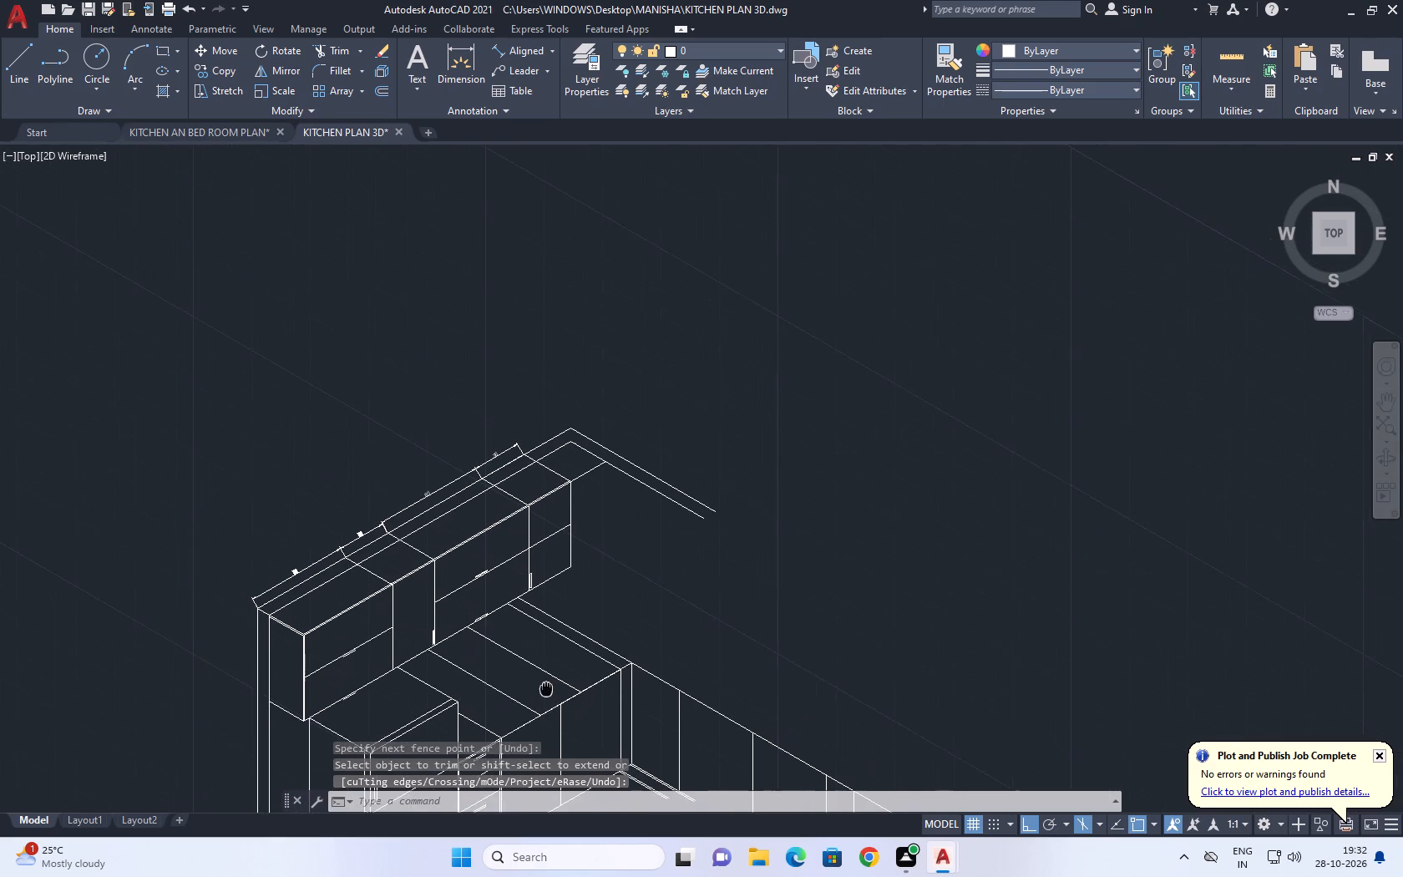
pyautogui.moveTo(546, 687); pyautogui.dragTo(549, 687, button='middle')
pyautogui.scroll(1, 584, 701)
pyautogui.click(566, 693)
pyautogui.moveTo(544, 654); pyautogui.dragTo(555, 596, button='middle')
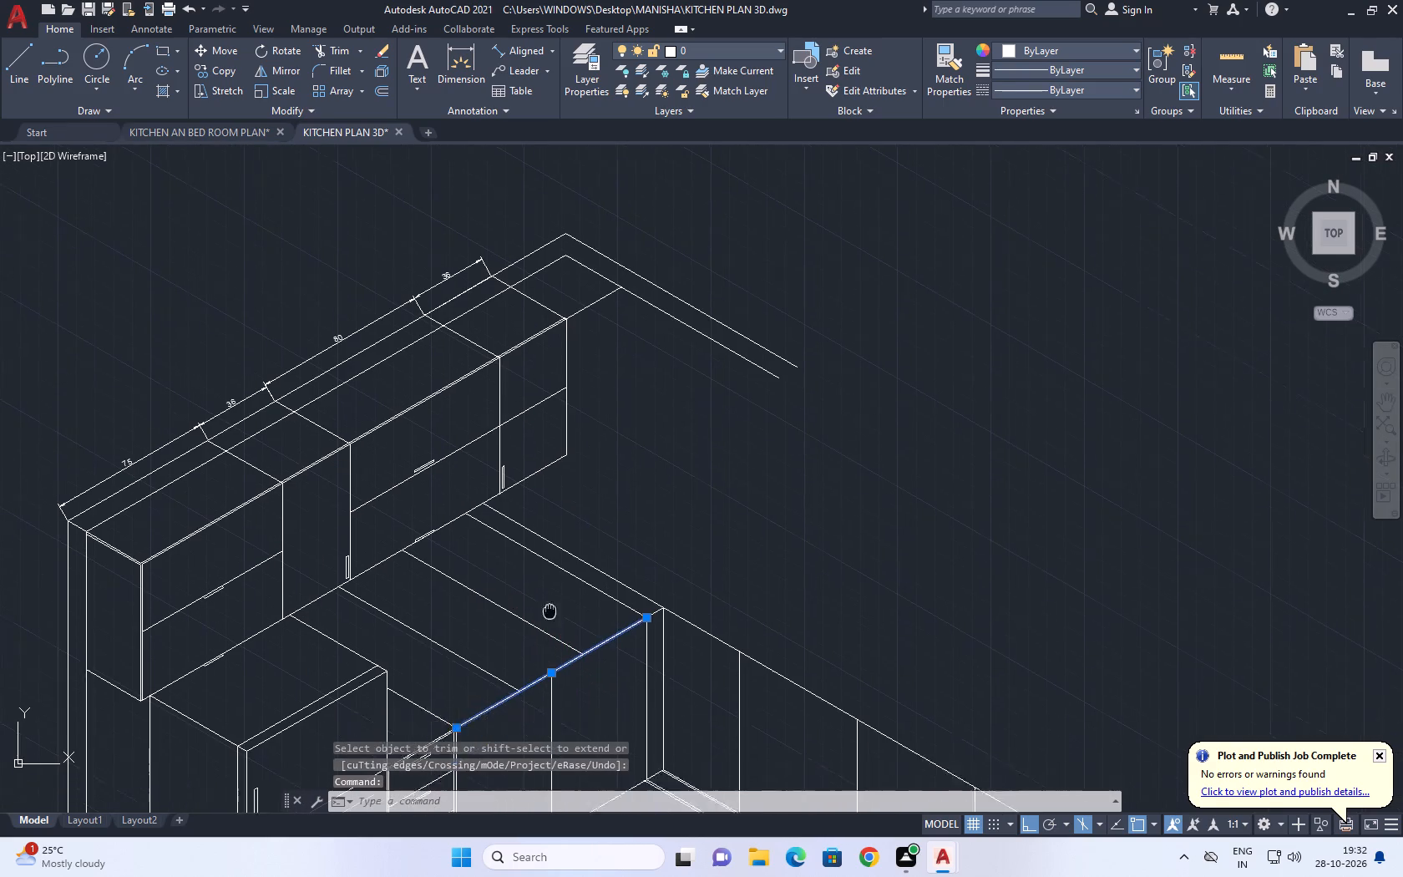
pyautogui.moveTo(555, 596); pyautogui.dragTo(563, 569, button='middle')
pyautogui.press('c')
pyautogui.write('O')
pyautogui.press('space')
pyautogui.scroll(1, 580, 618)
pyautogui.click(658, 554)
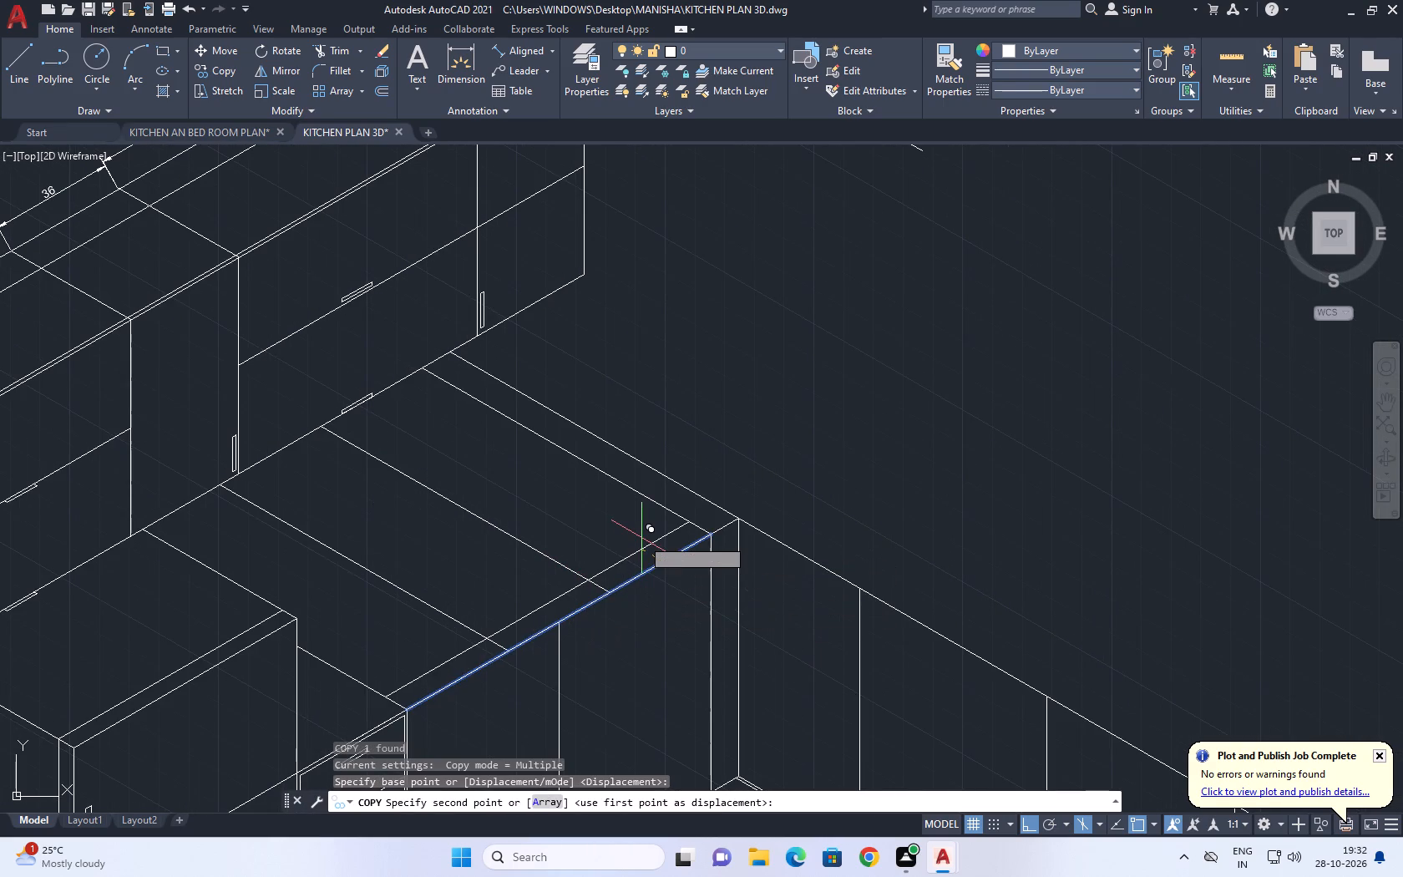
pyautogui.write('2')
pyautogui.press('space')
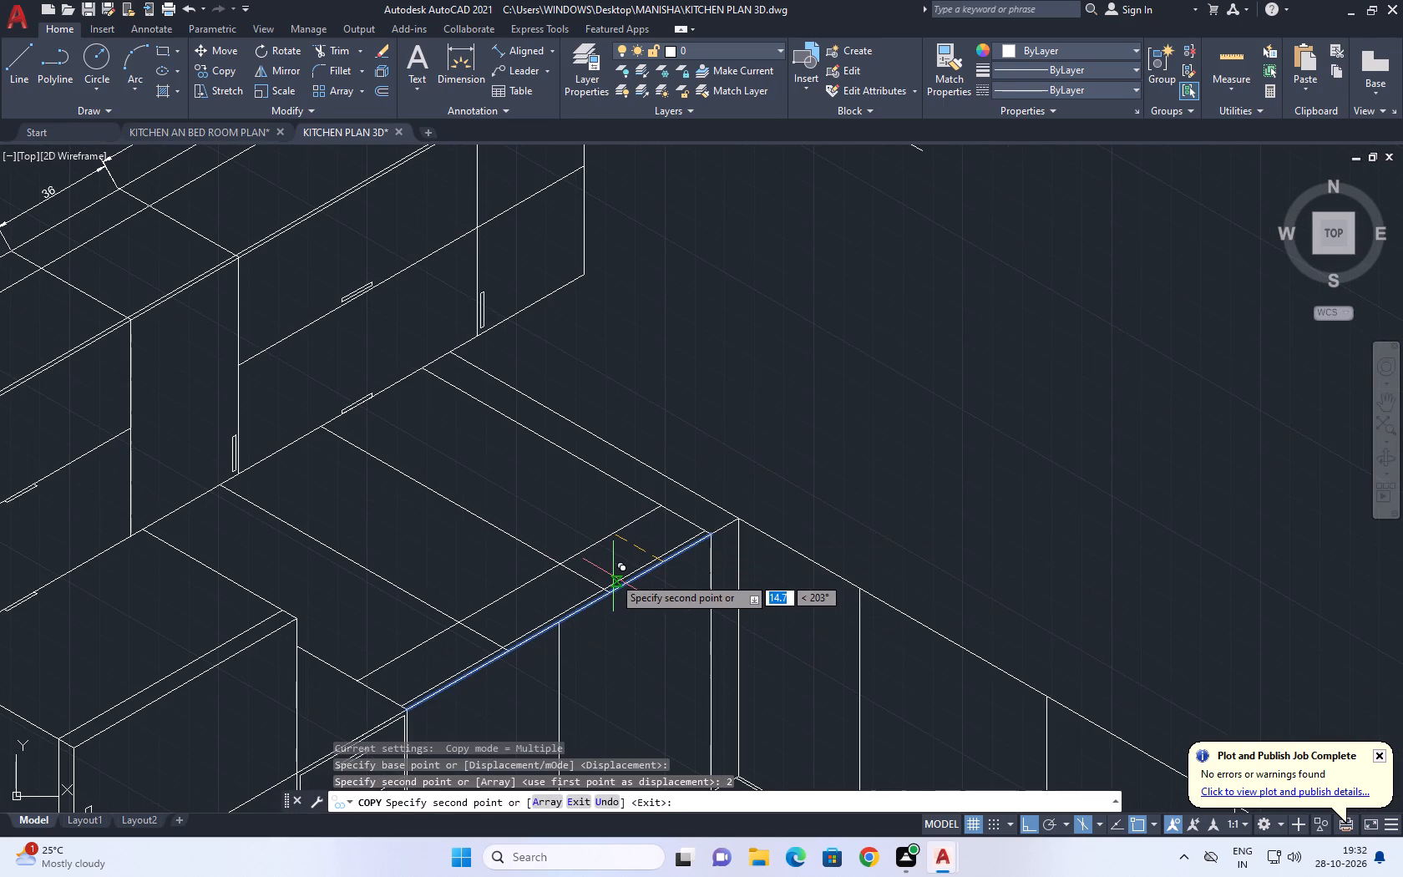
pyautogui.write('3')
pyautogui.press('space')
pyautogui.scroll(3, 614, 587)
pyautogui.press('Escape')
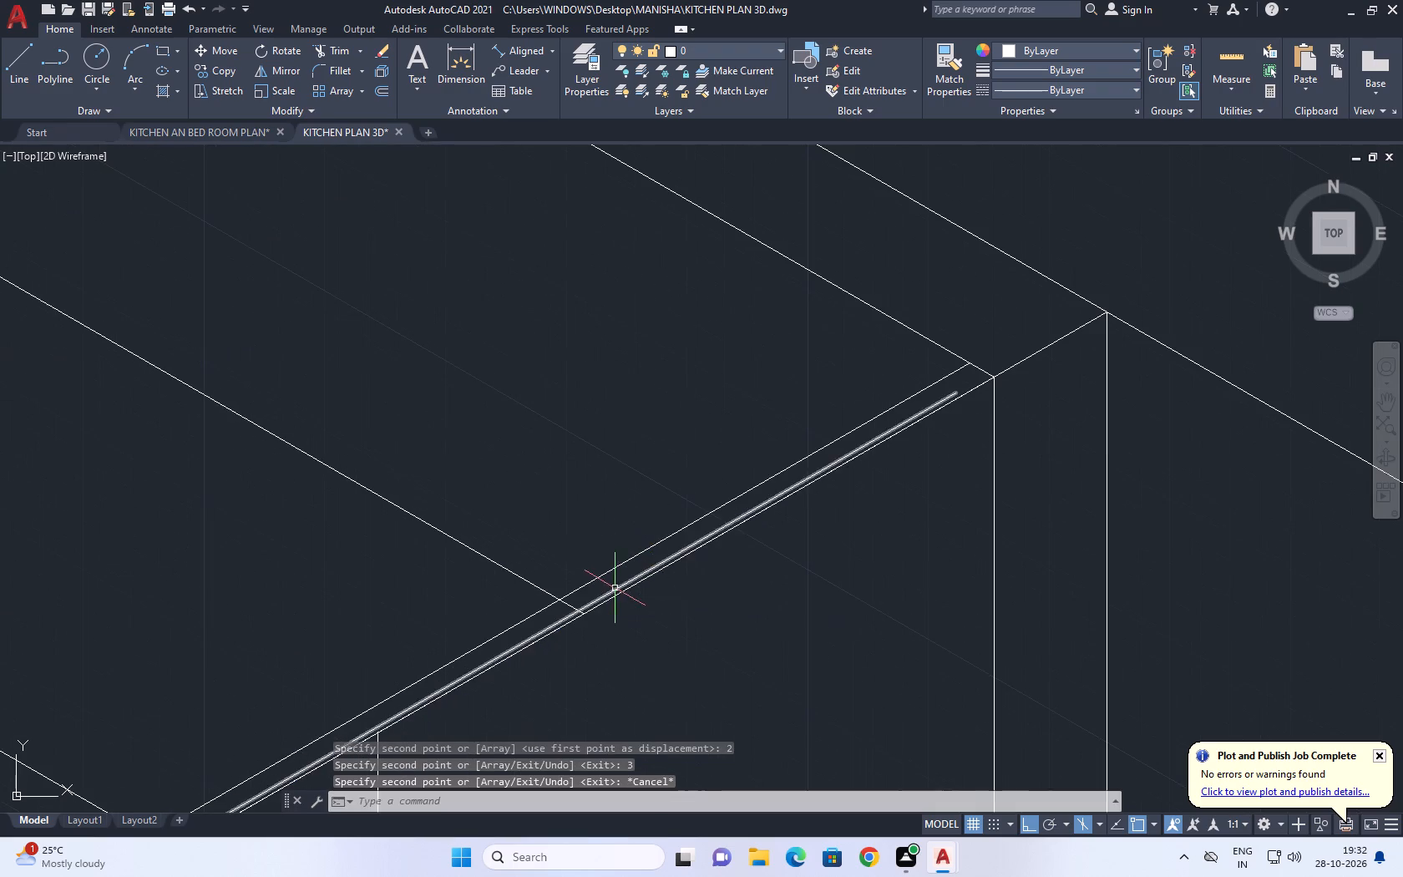
# Erase the misplaced second copy and the duplicate line lying on the base unit's upper front edge.
pyautogui.scroll(1, 600, 589)
pyautogui.click(605, 594)
pyautogui.click(603, 602)
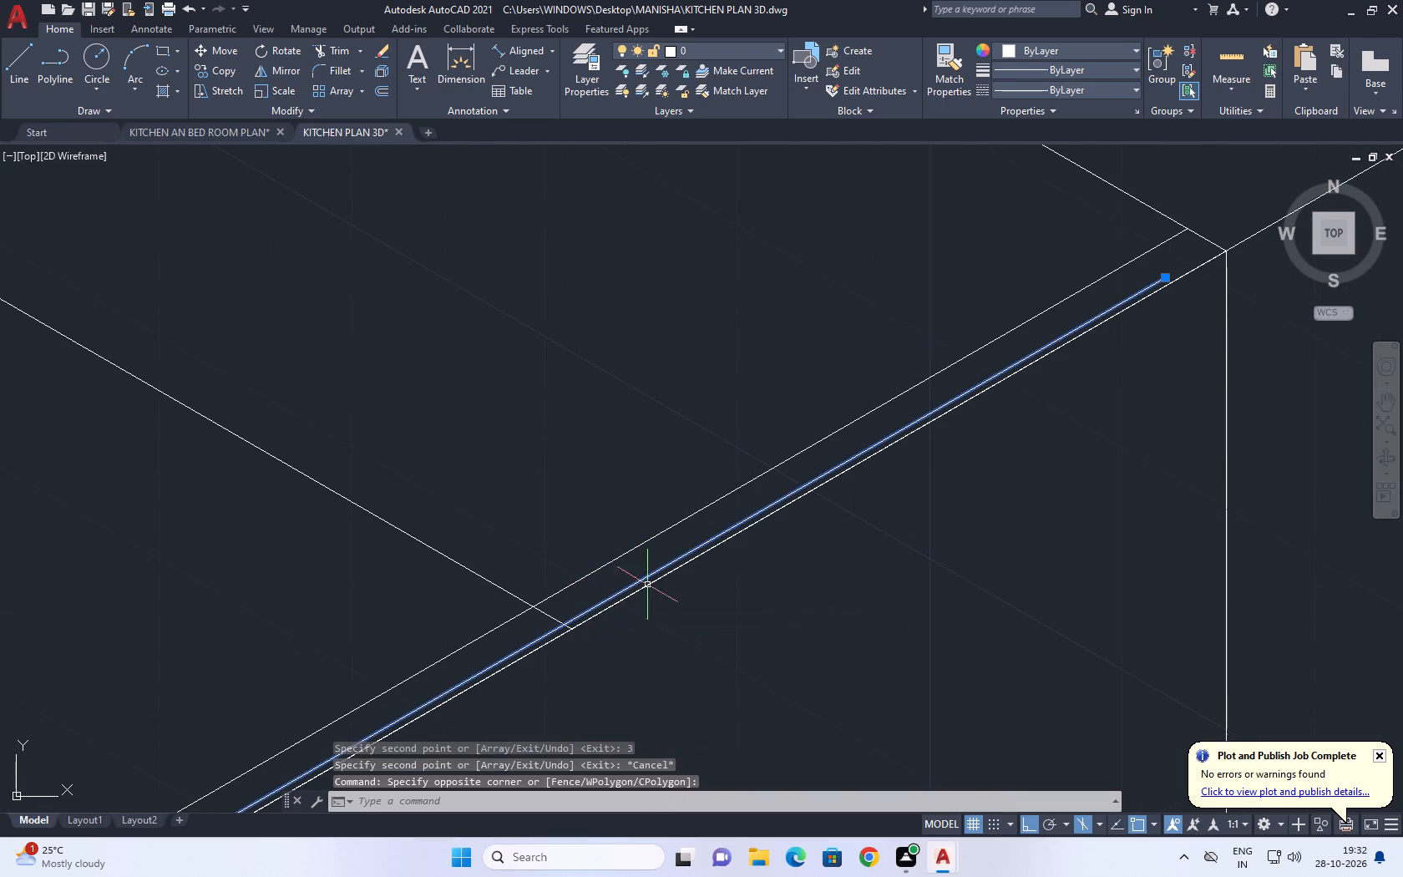
pyautogui.moveTo(747, 544); pyautogui.dragTo(737, 557, button='middle')
pyautogui.press('Delete')
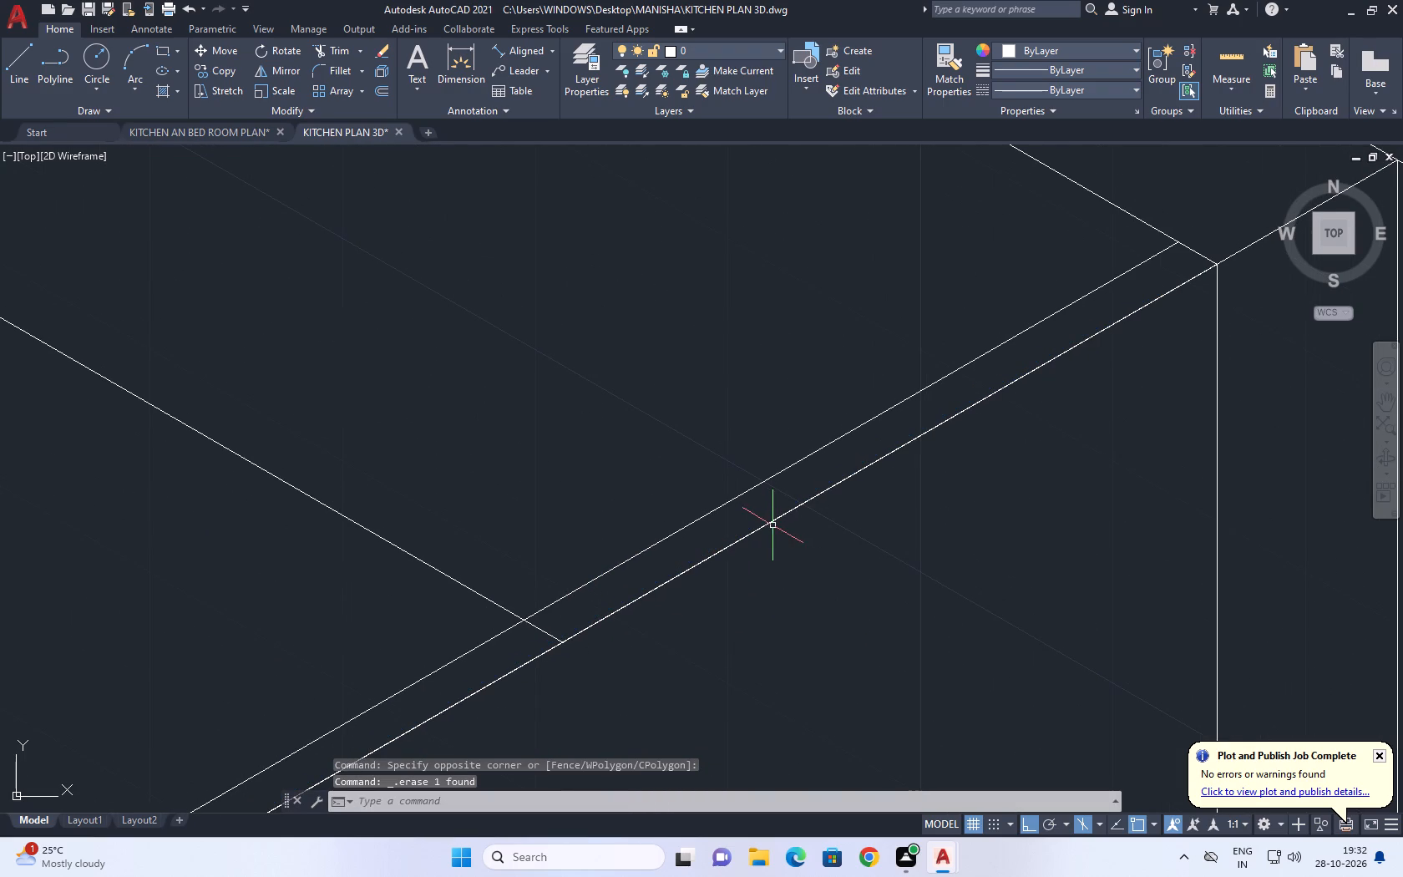
pyautogui.click(772, 522)
pyautogui.press('Delete')
# Move the remaining copied front line 1 unit further back across the countertop.
pyautogui.scroll(-3, 749, 532)
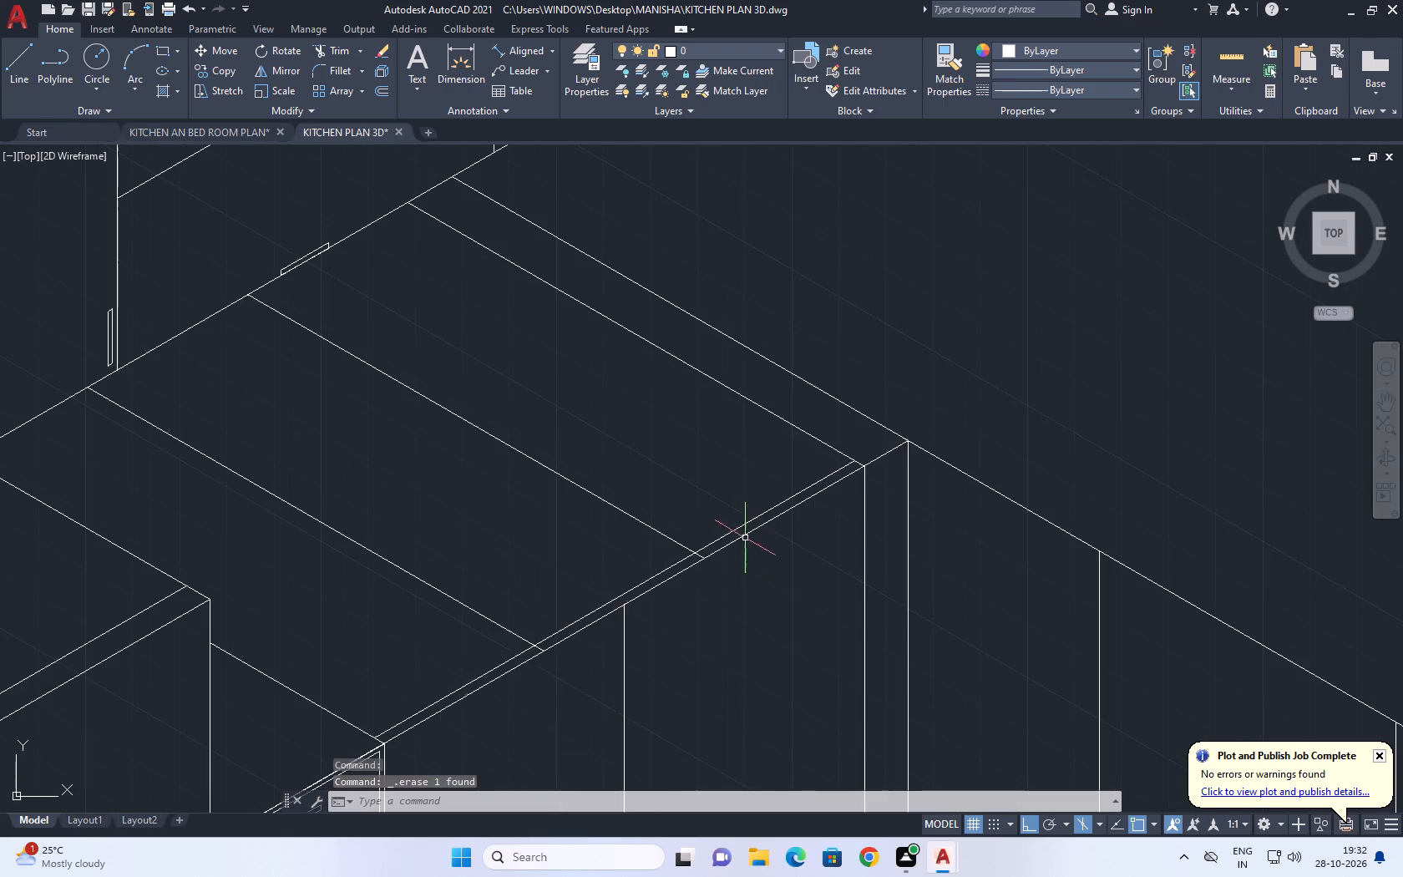
pyautogui.scroll(1, 691, 554)
pyautogui.click(672, 566)
pyautogui.moveTo(559, 548); pyautogui.dragTo(620, 551, button='middle')
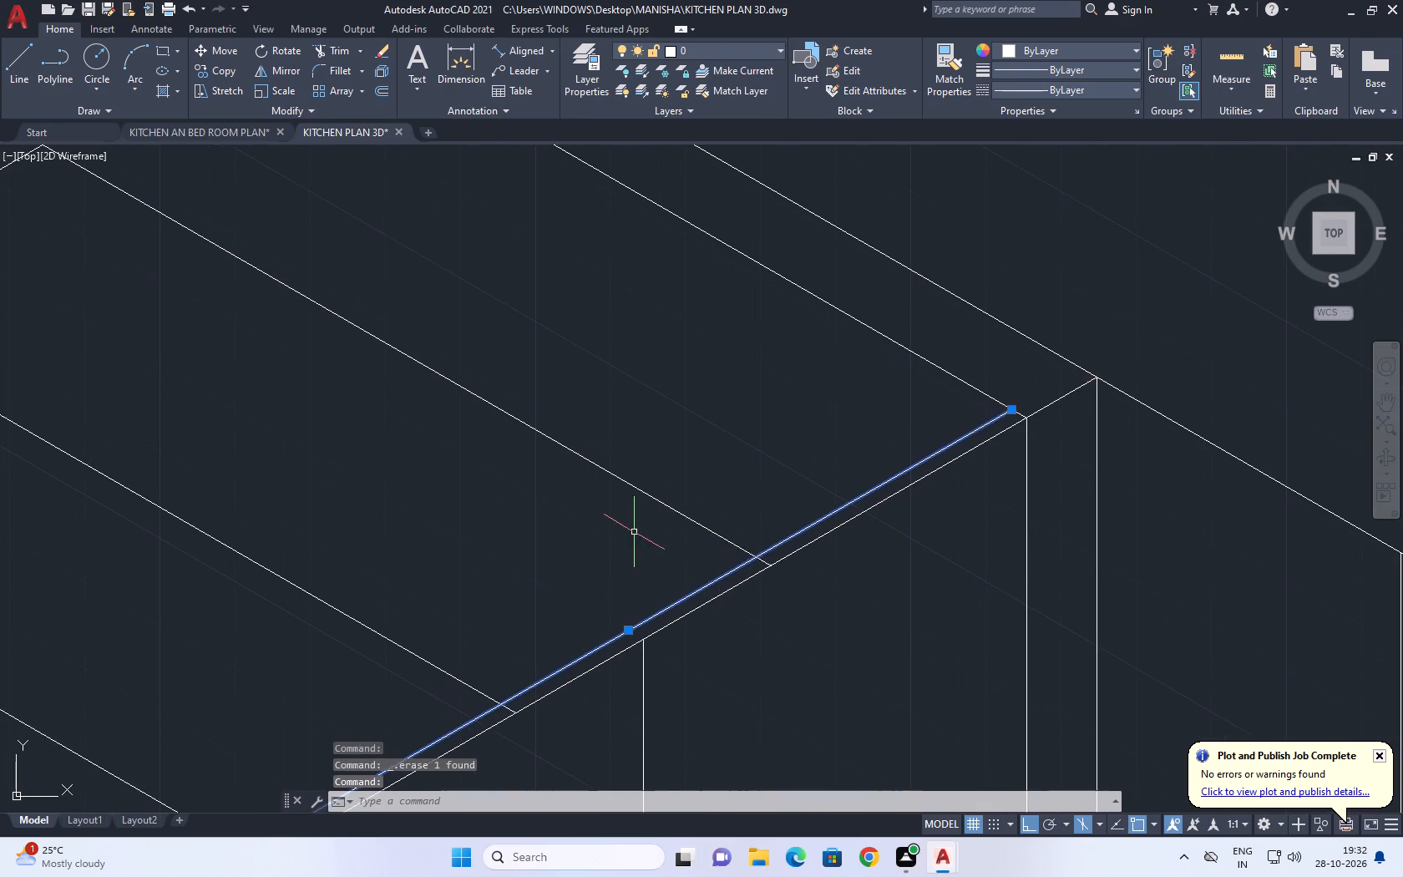
pyautogui.press('m')
pyautogui.press('space')
pyautogui.click(621, 563)
pyautogui.press('1')
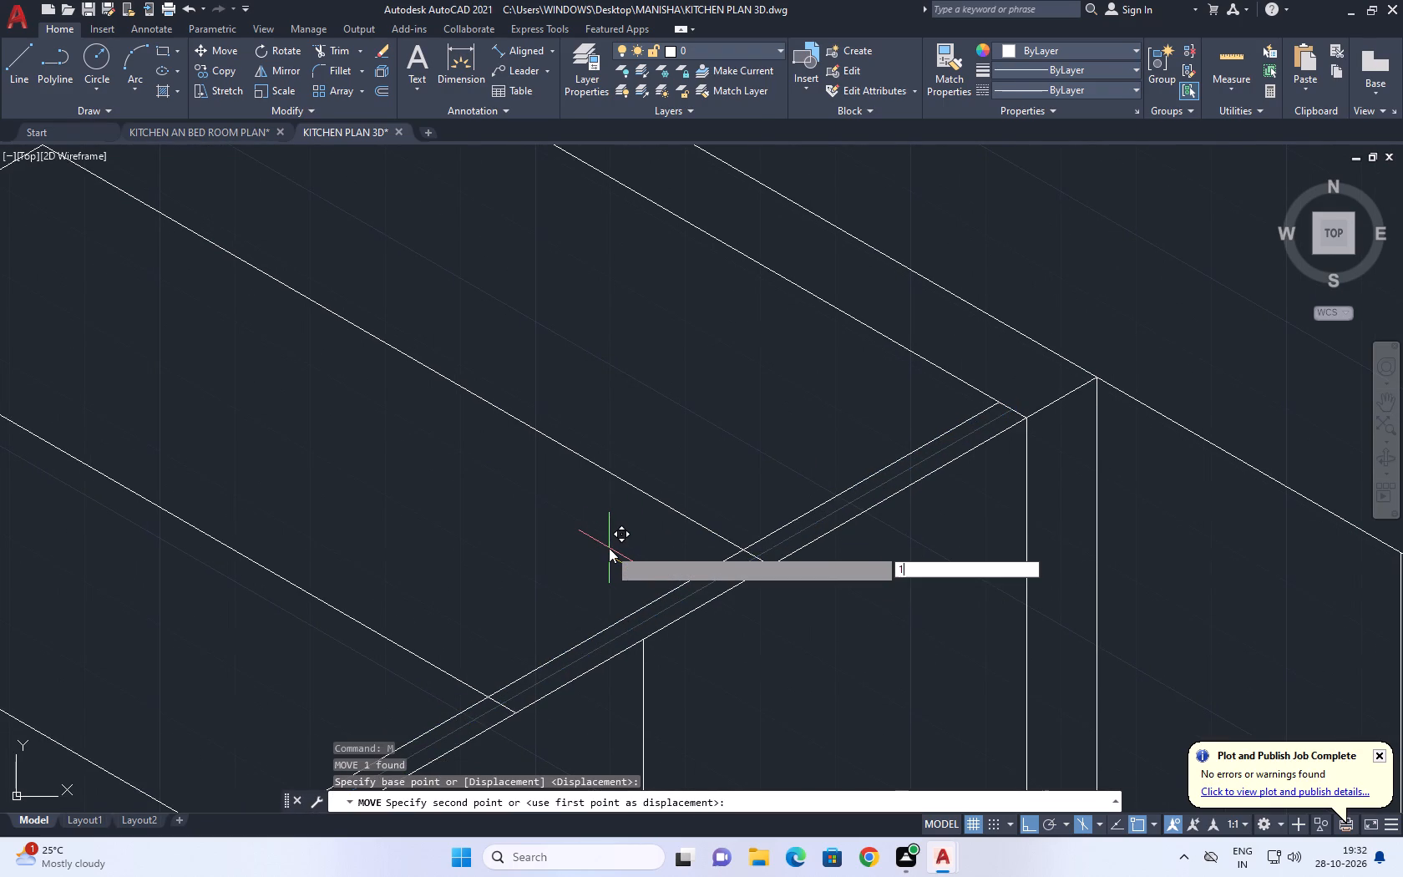
pyautogui.press('space')
pyautogui.press('Escape')
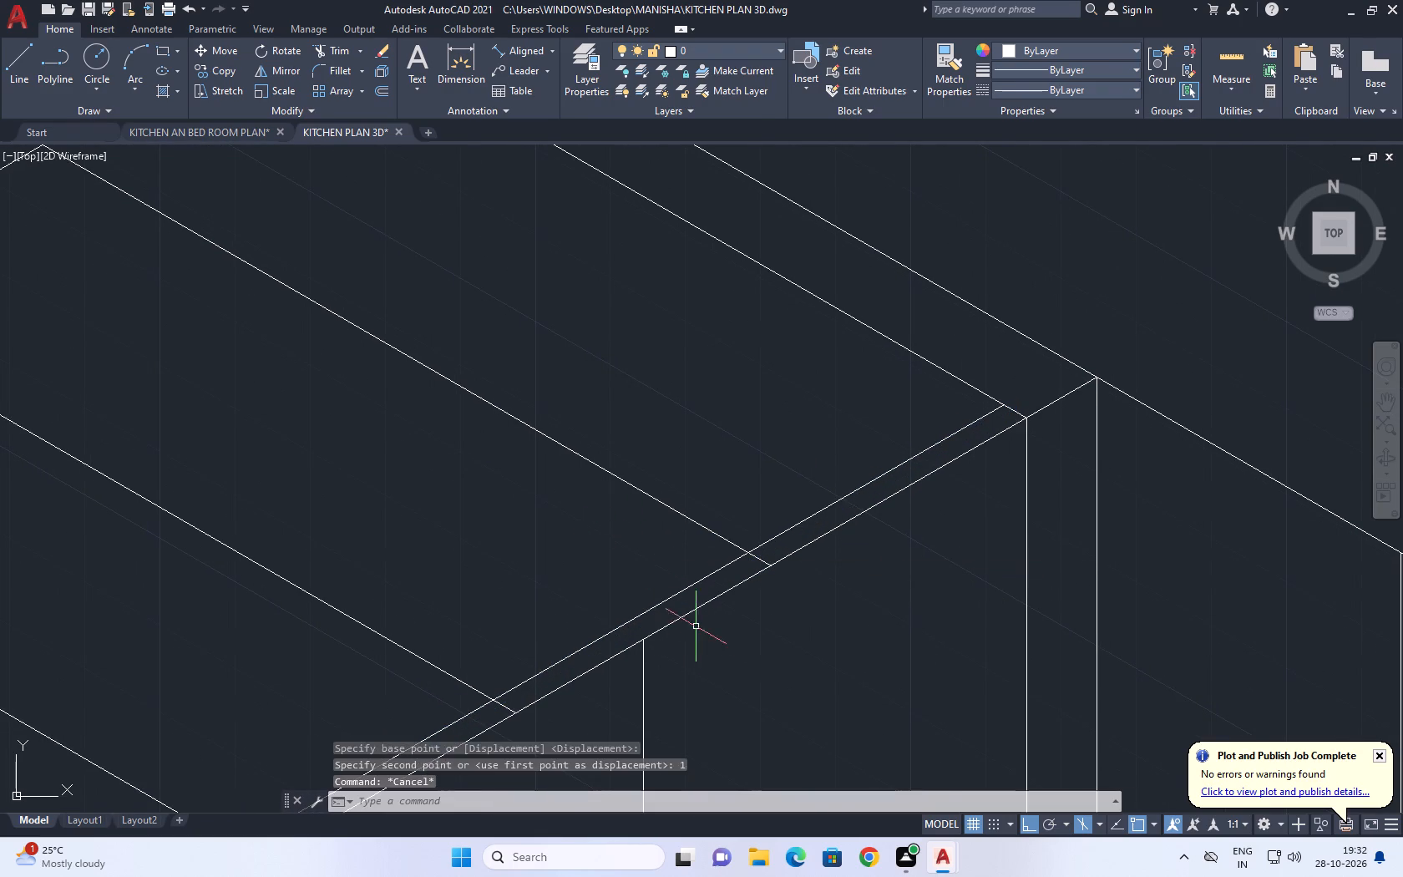
# Trim the ends of both countertop dividing lines between the inner front line and the front edge.
pyautogui.scroll(-3, 696, 626)
pyautogui.scroll(2, 620, 677)
pyautogui.moveTo(562, 679); pyautogui.dragTo(605, 687, button='middle')
pyautogui.write('TR')
pyautogui.press('space')
pyautogui.scroll(3, 626, 675)
pyautogui.moveTo(746, 555); pyautogui.dragTo(306, 768, button='middle')
pyautogui.moveTo(582, 628); pyautogui.dragTo(581, 628)
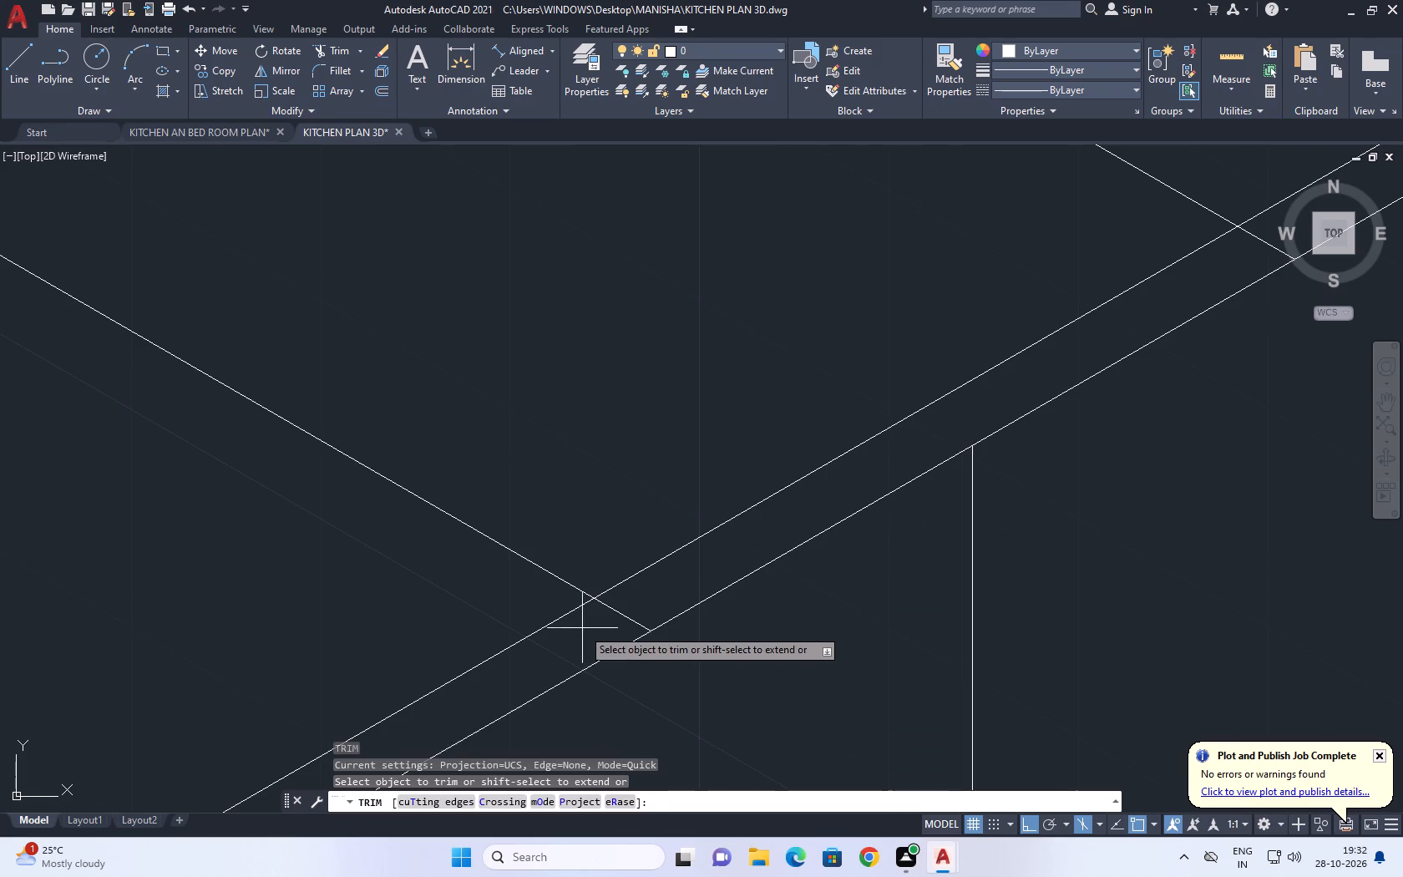
pyautogui.moveTo(581, 628); pyautogui.dragTo(599, 629)
pyautogui.click(656, 606)
pyautogui.scroll(-6, 737, 548)
pyautogui.scroll(3, 836, 511)
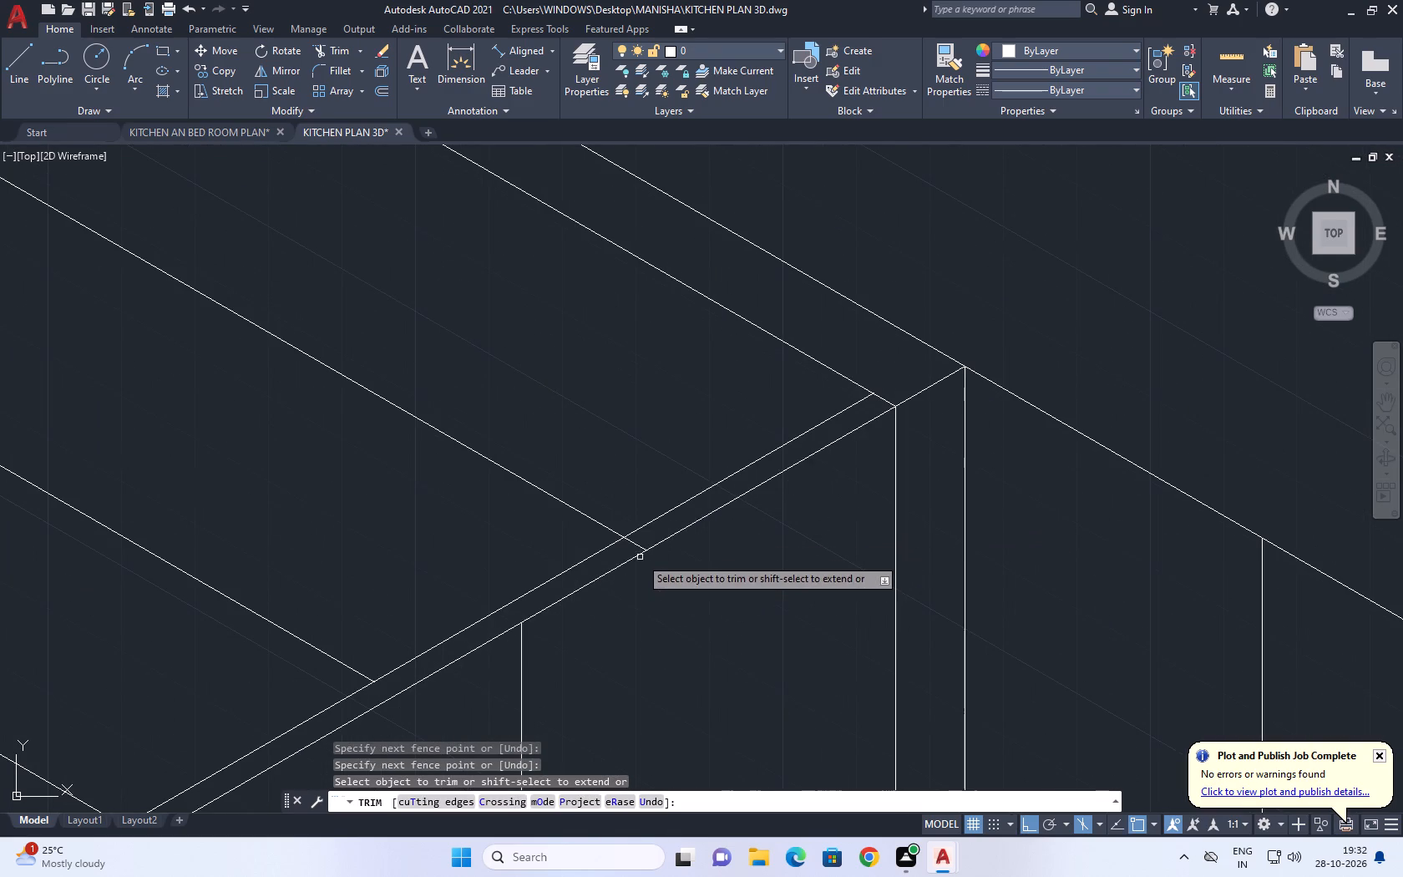
pyautogui.click(638, 549)
pyautogui.press('Escape')
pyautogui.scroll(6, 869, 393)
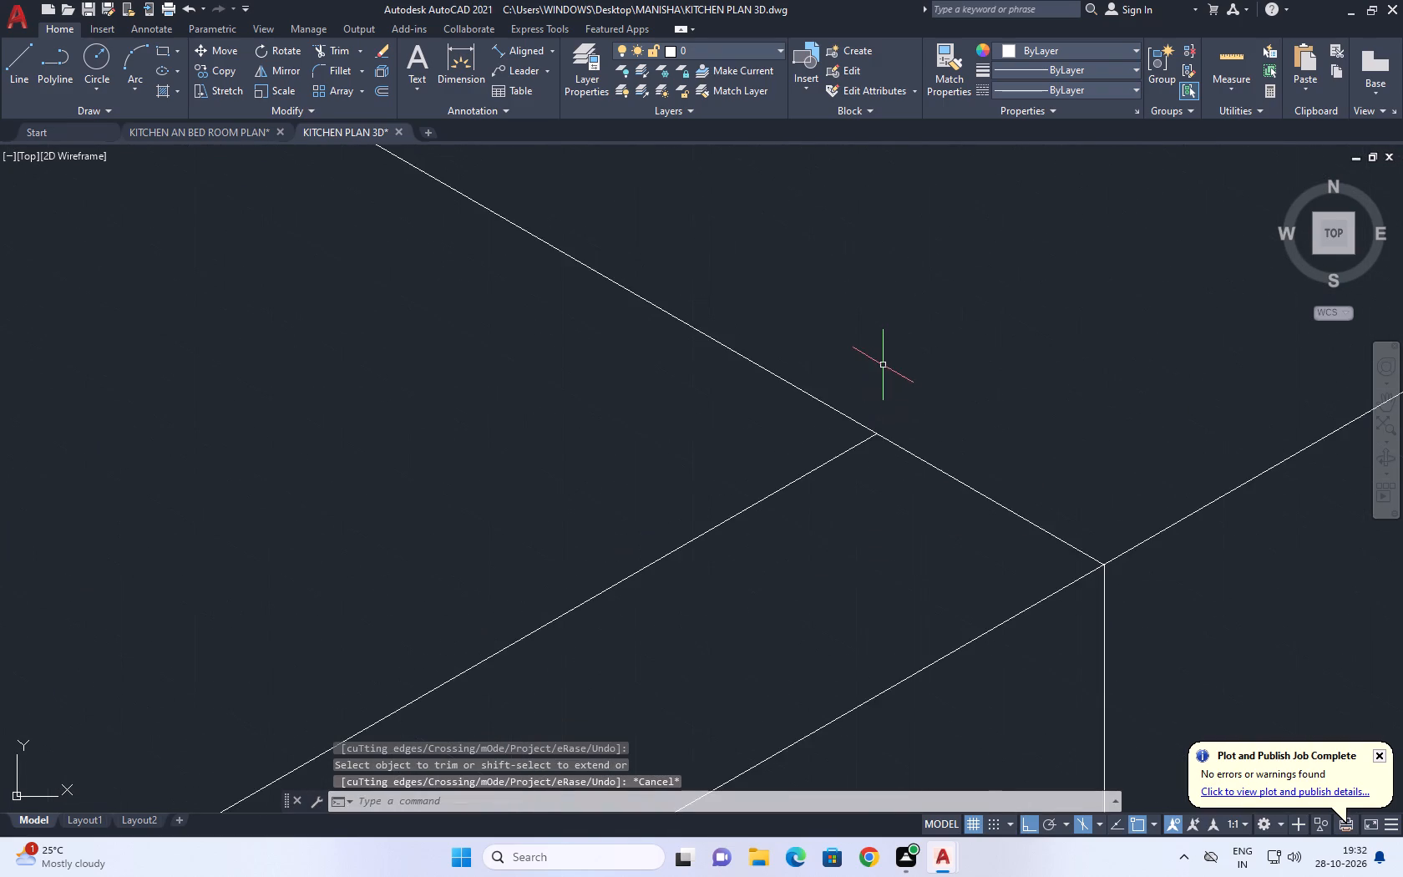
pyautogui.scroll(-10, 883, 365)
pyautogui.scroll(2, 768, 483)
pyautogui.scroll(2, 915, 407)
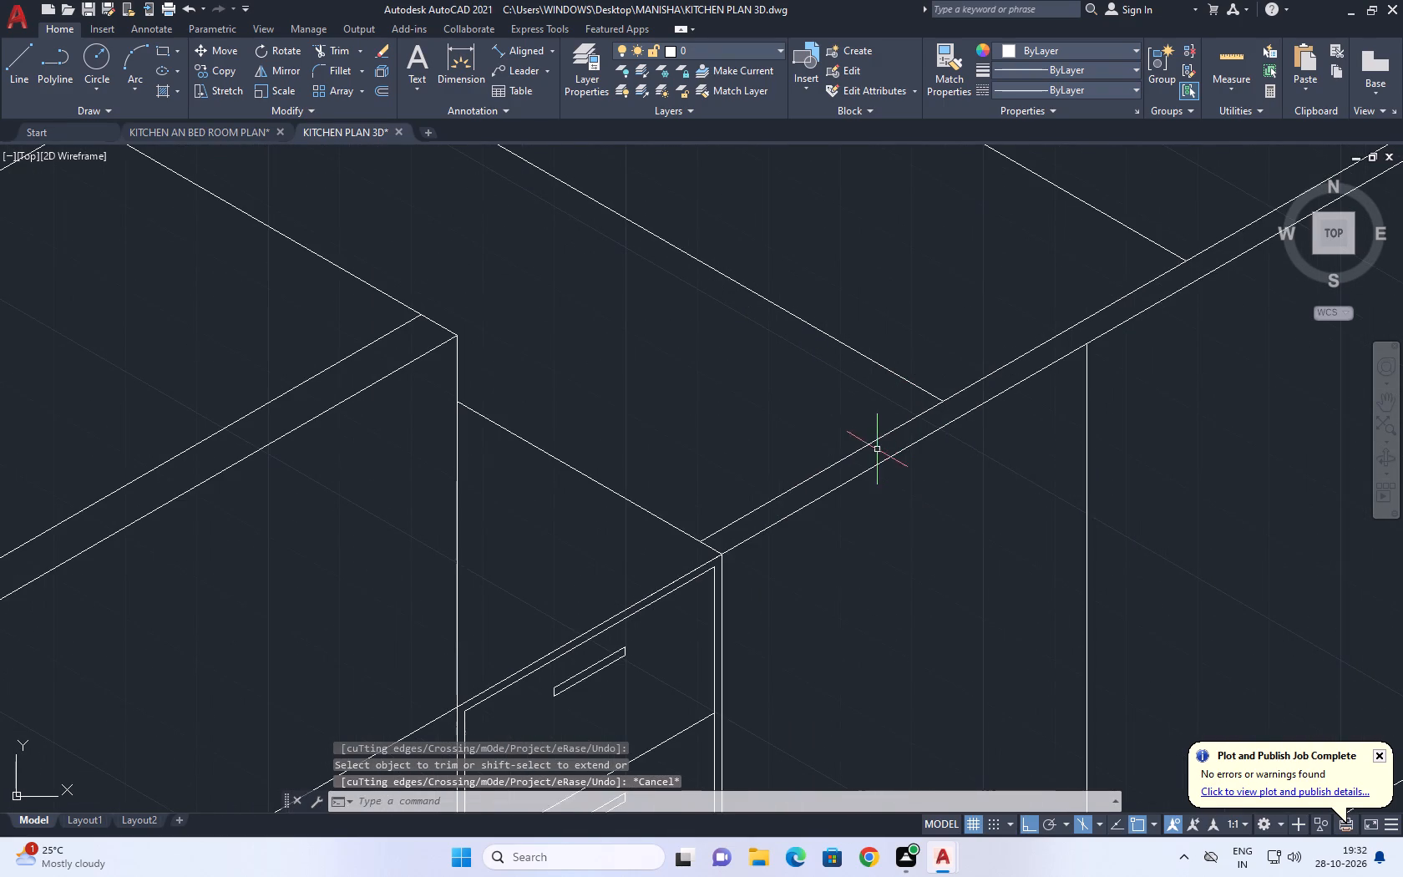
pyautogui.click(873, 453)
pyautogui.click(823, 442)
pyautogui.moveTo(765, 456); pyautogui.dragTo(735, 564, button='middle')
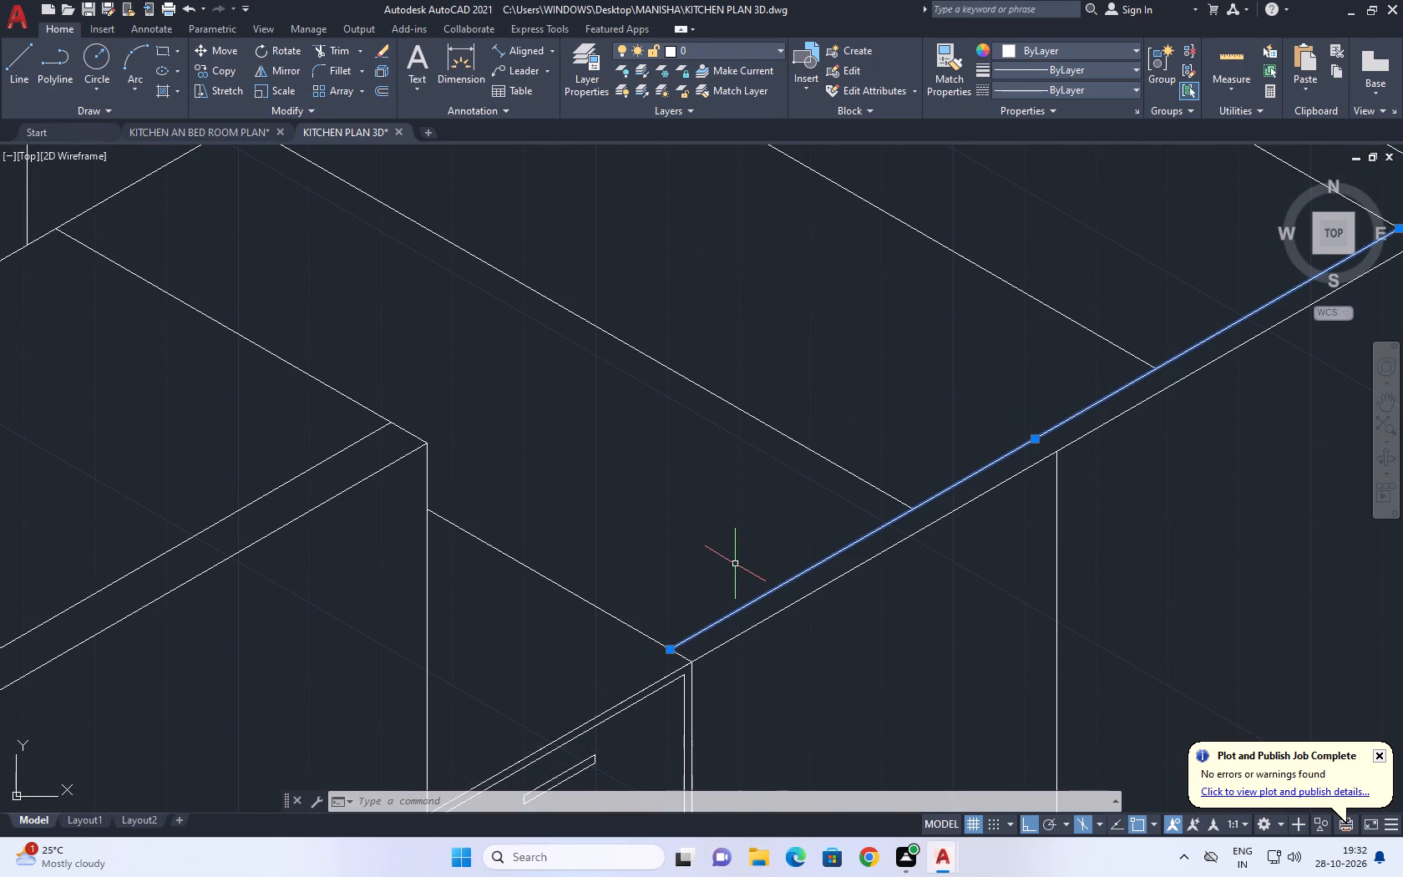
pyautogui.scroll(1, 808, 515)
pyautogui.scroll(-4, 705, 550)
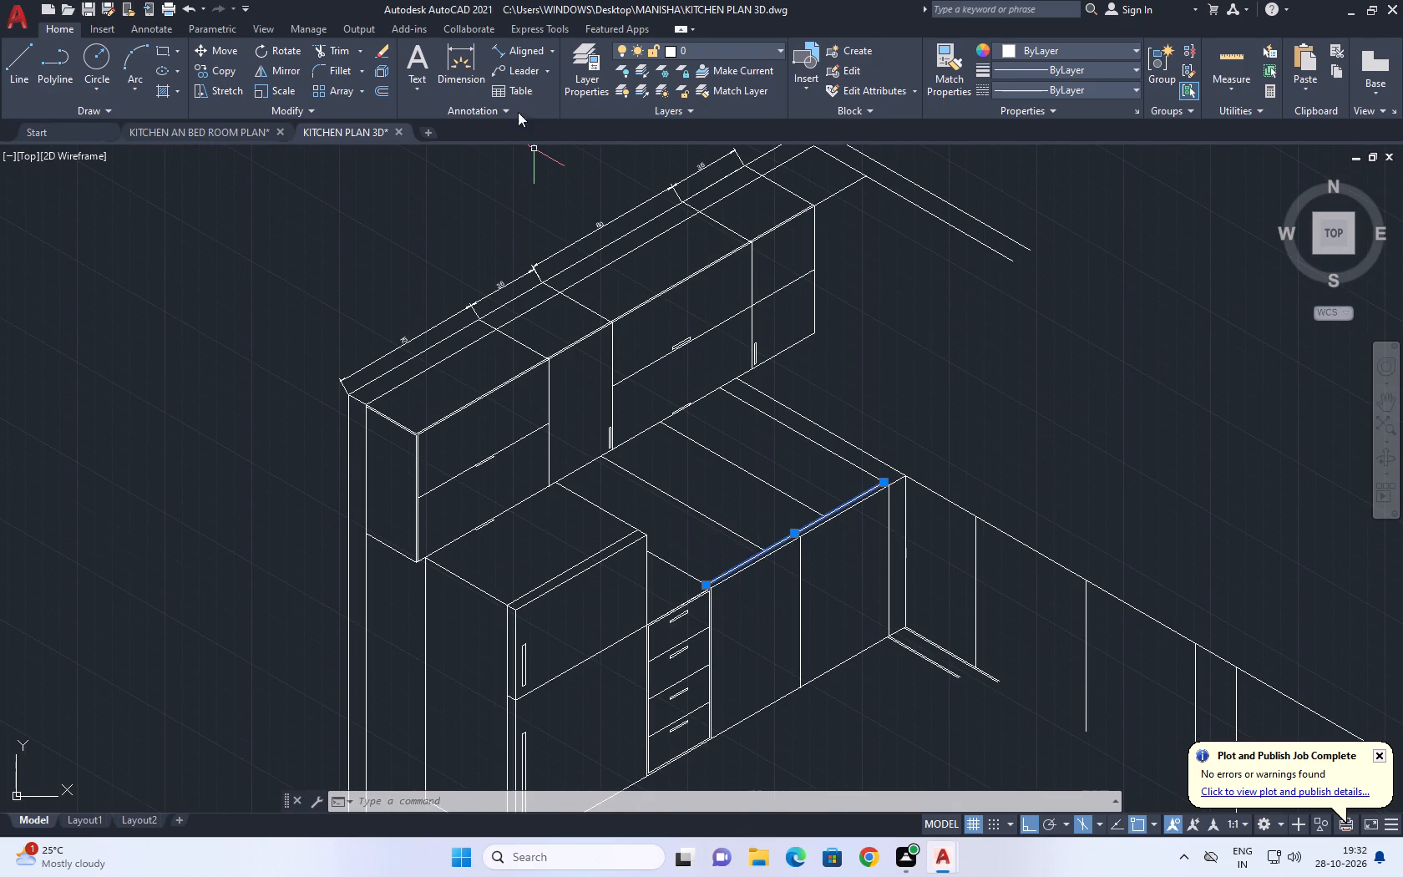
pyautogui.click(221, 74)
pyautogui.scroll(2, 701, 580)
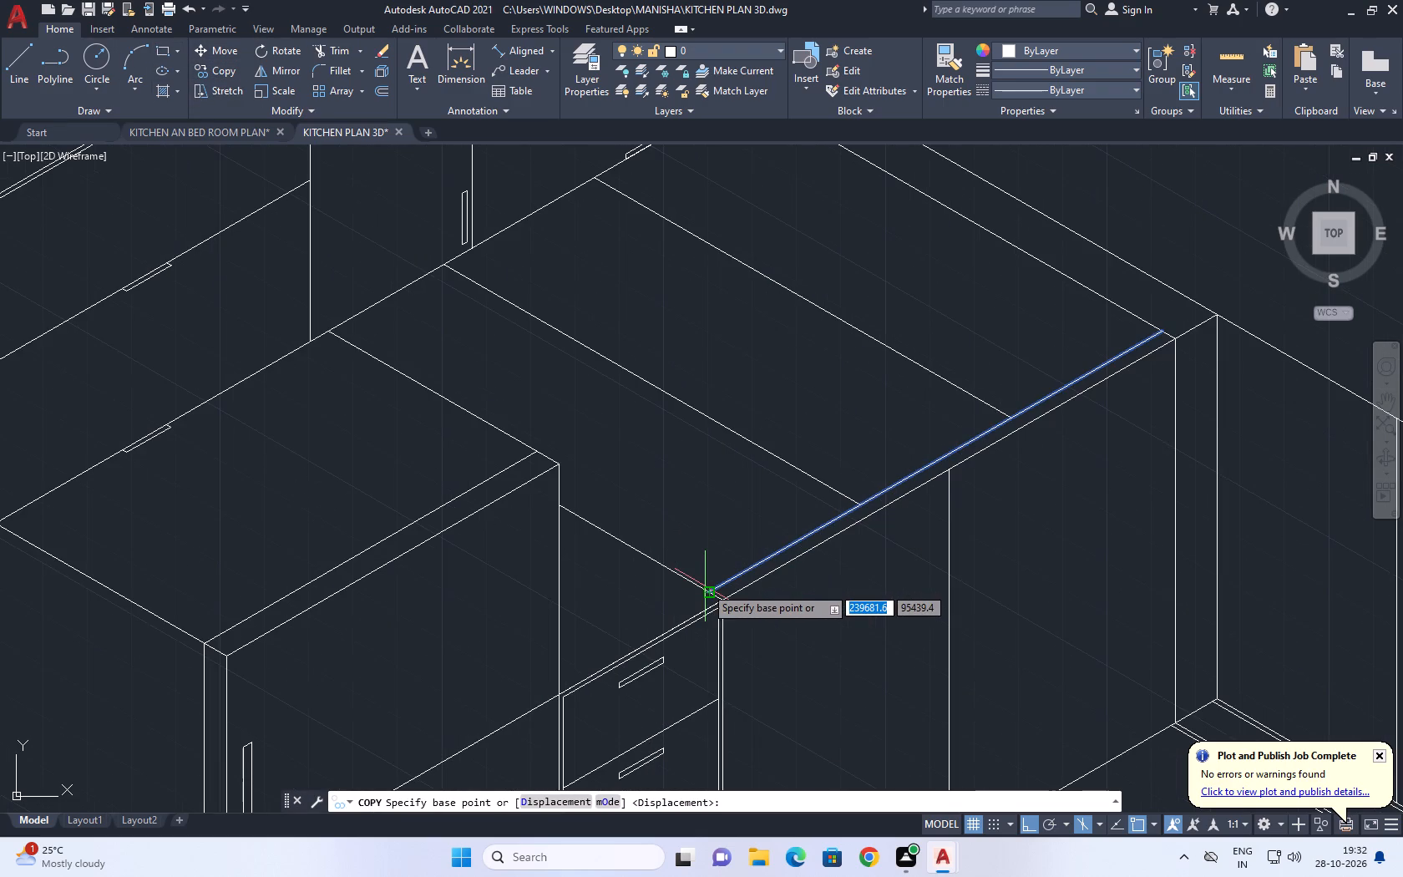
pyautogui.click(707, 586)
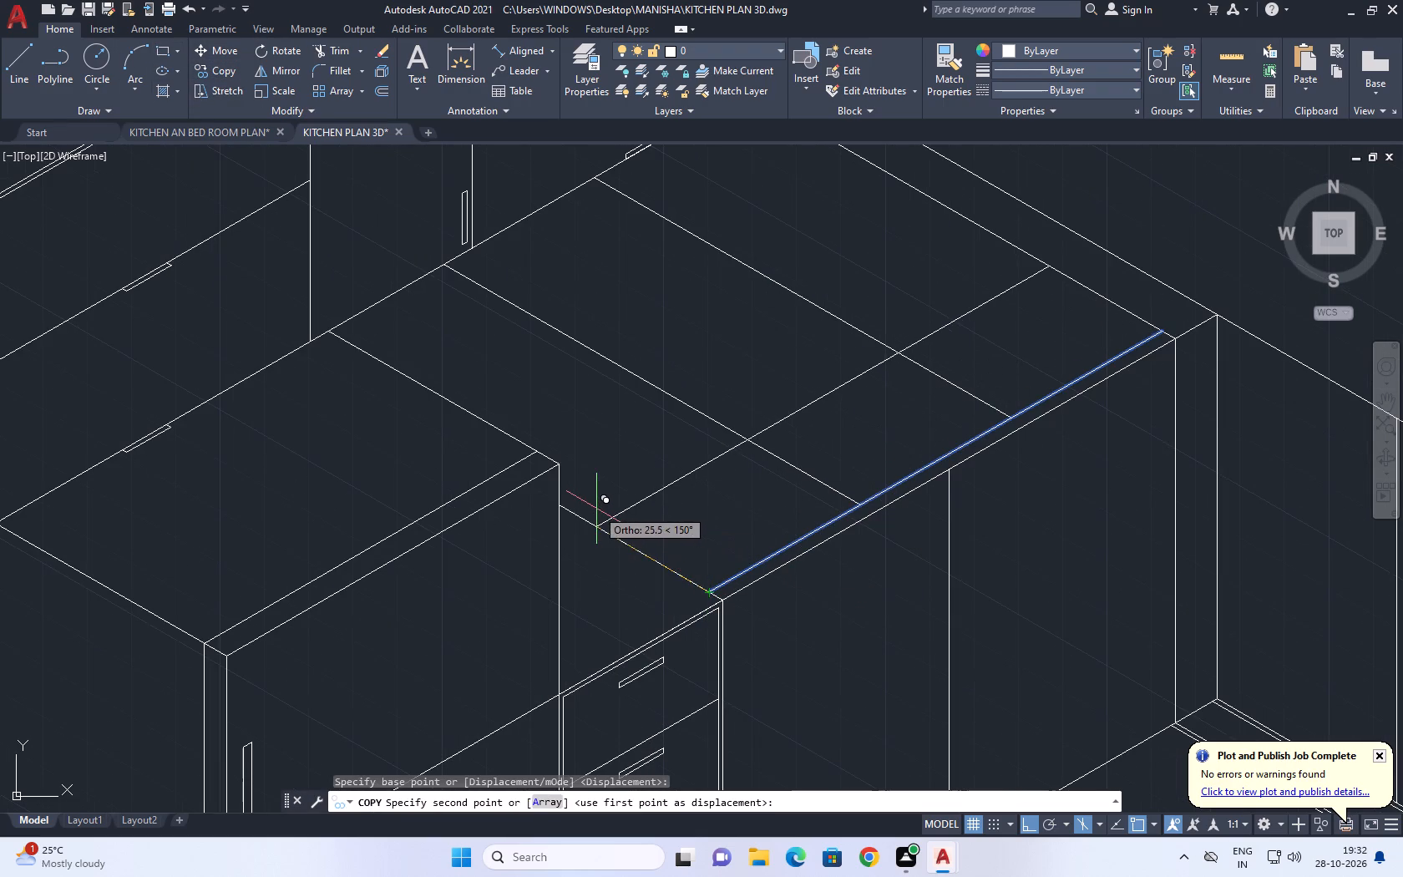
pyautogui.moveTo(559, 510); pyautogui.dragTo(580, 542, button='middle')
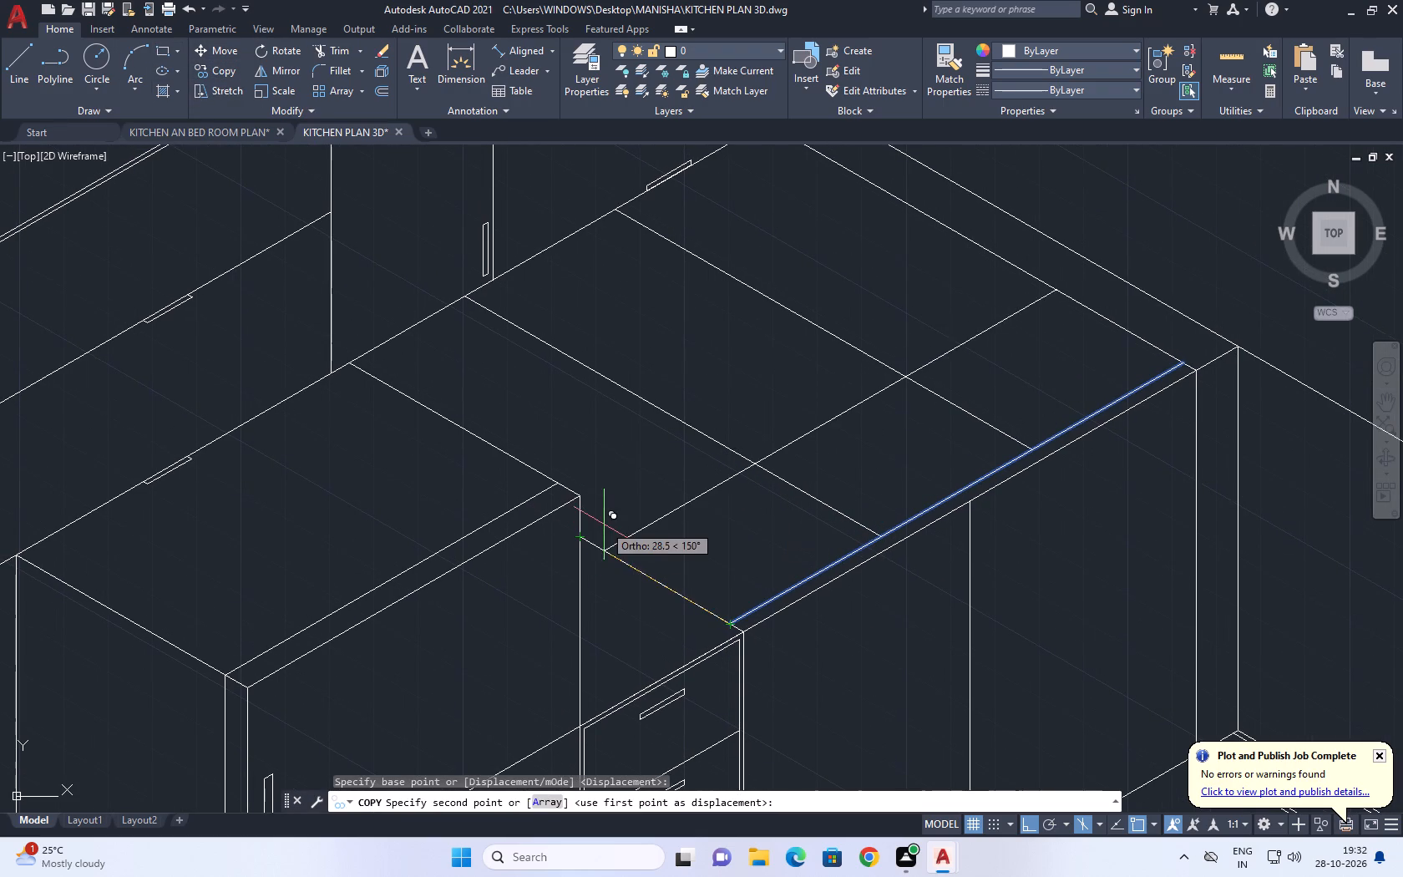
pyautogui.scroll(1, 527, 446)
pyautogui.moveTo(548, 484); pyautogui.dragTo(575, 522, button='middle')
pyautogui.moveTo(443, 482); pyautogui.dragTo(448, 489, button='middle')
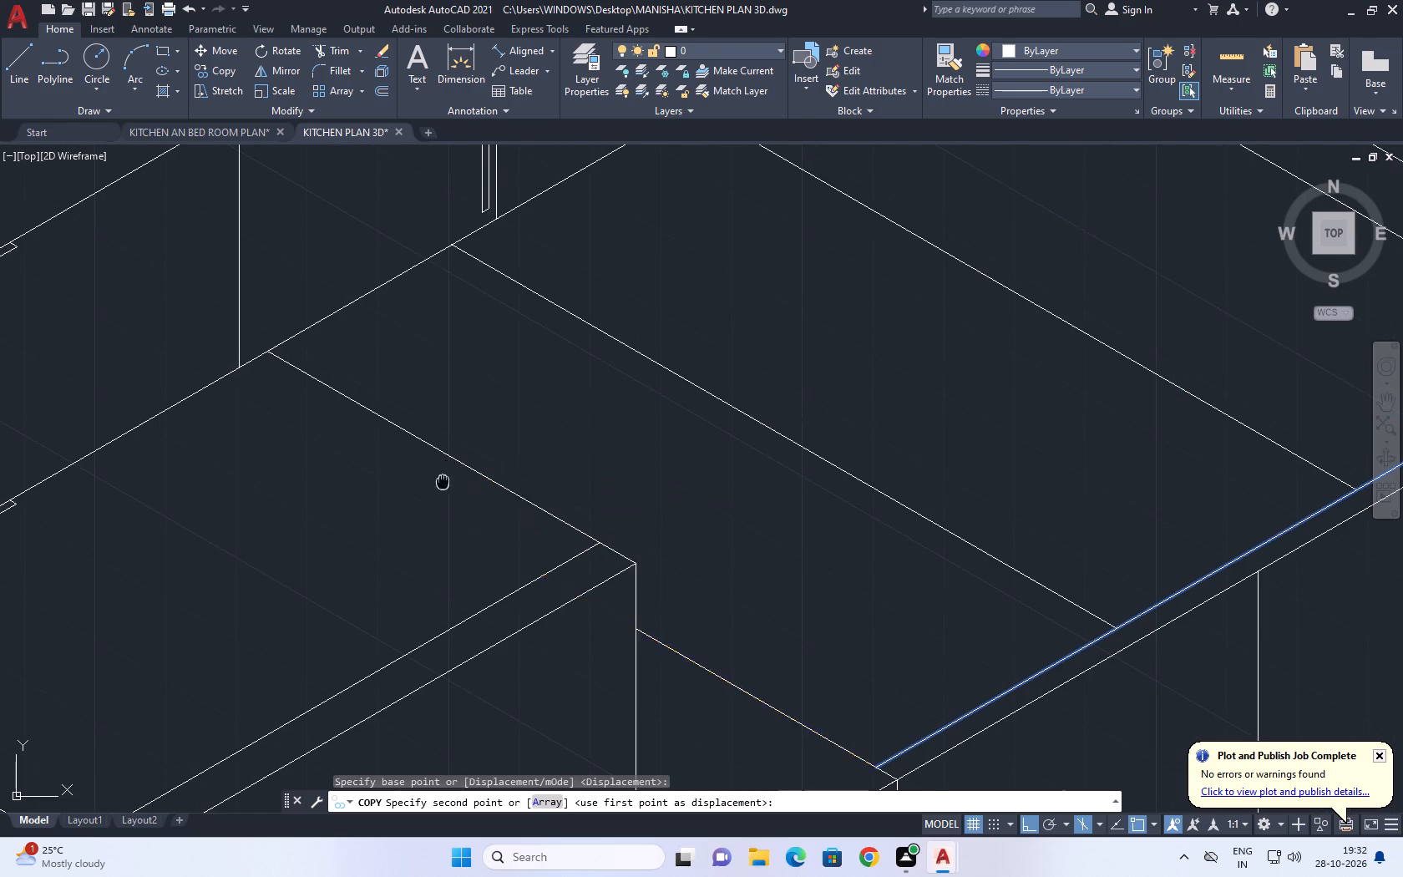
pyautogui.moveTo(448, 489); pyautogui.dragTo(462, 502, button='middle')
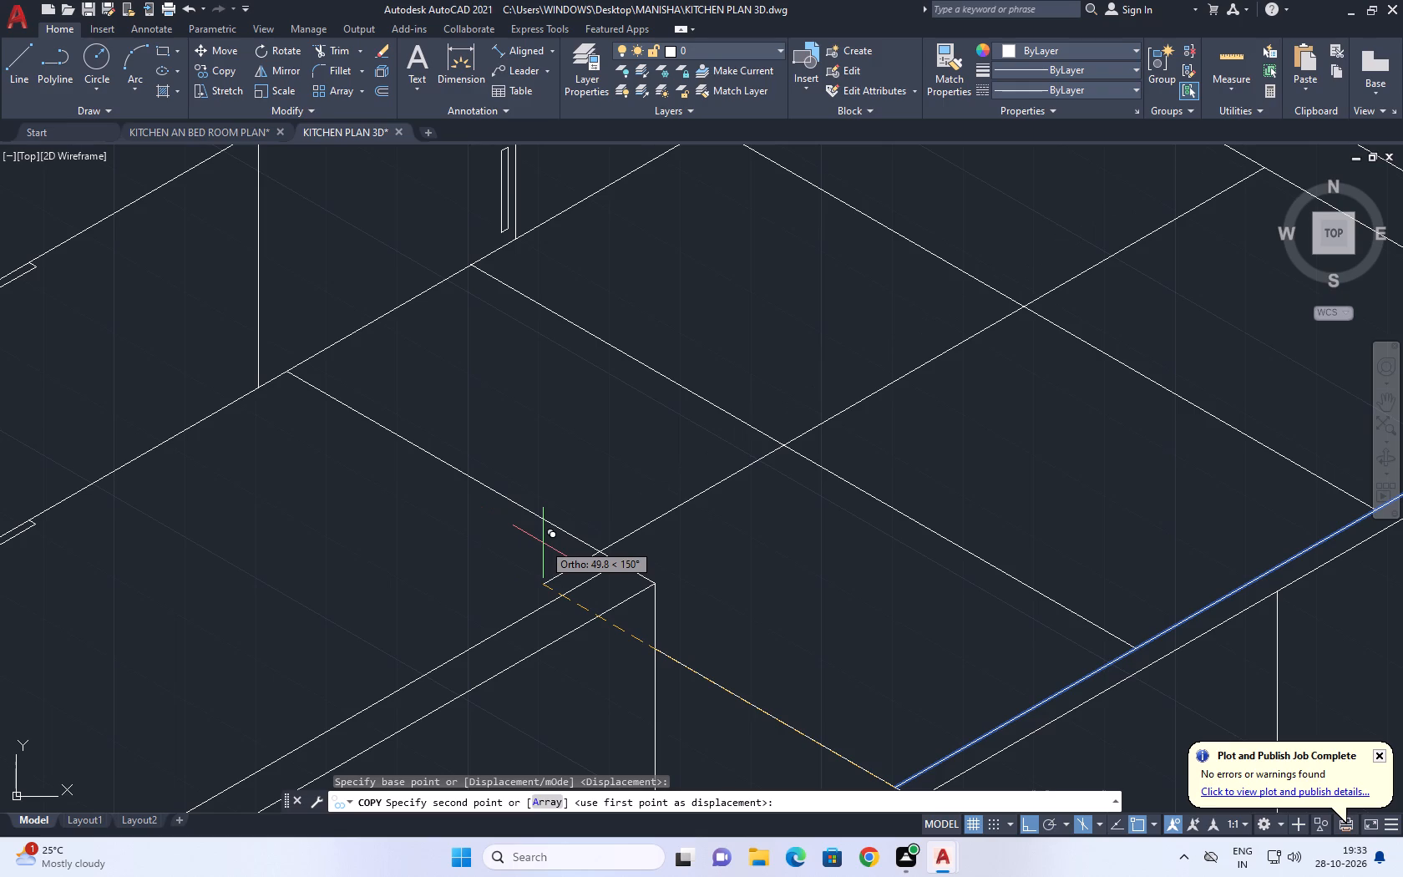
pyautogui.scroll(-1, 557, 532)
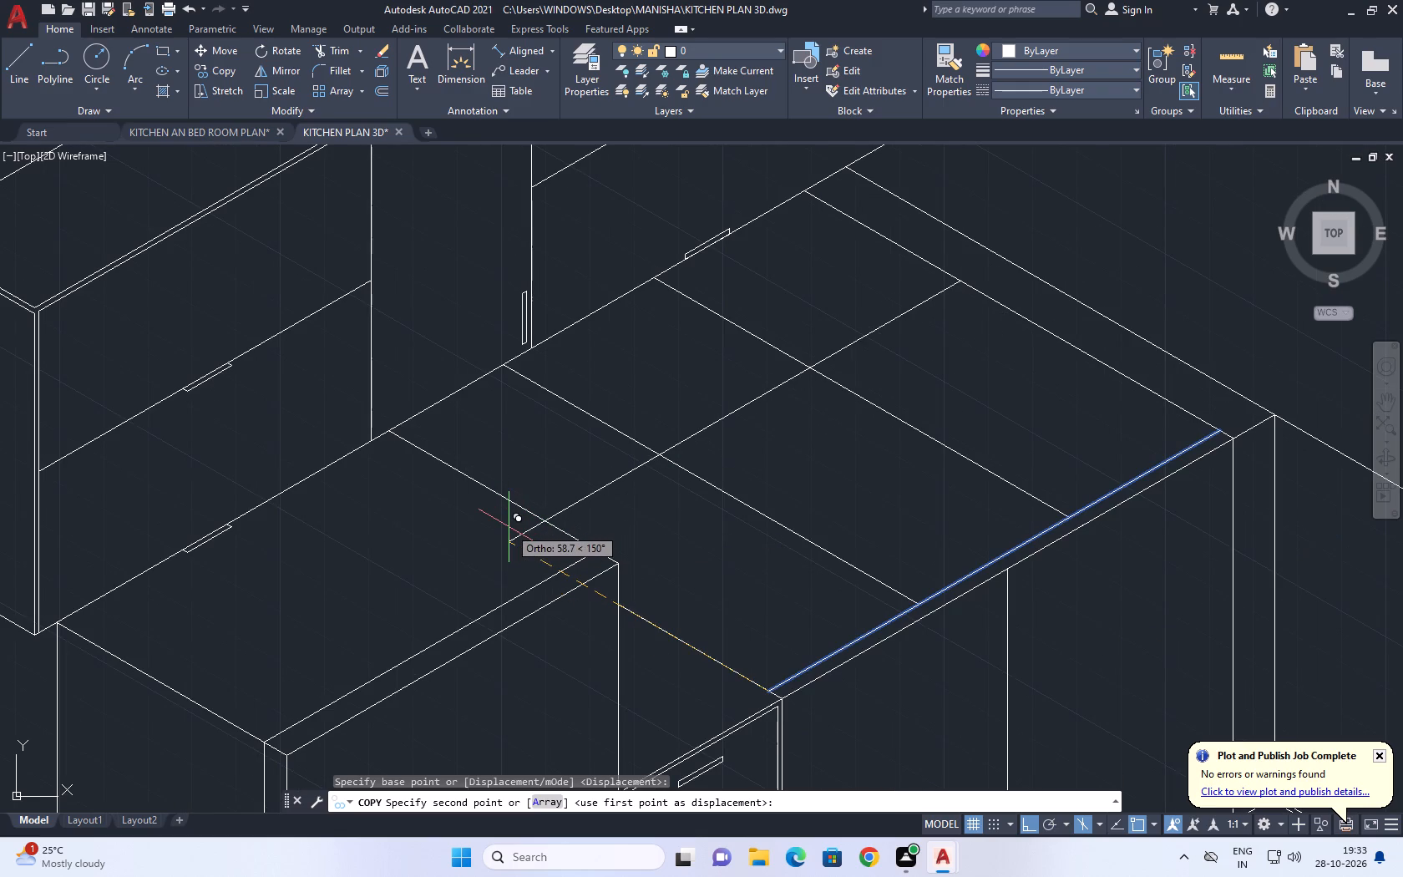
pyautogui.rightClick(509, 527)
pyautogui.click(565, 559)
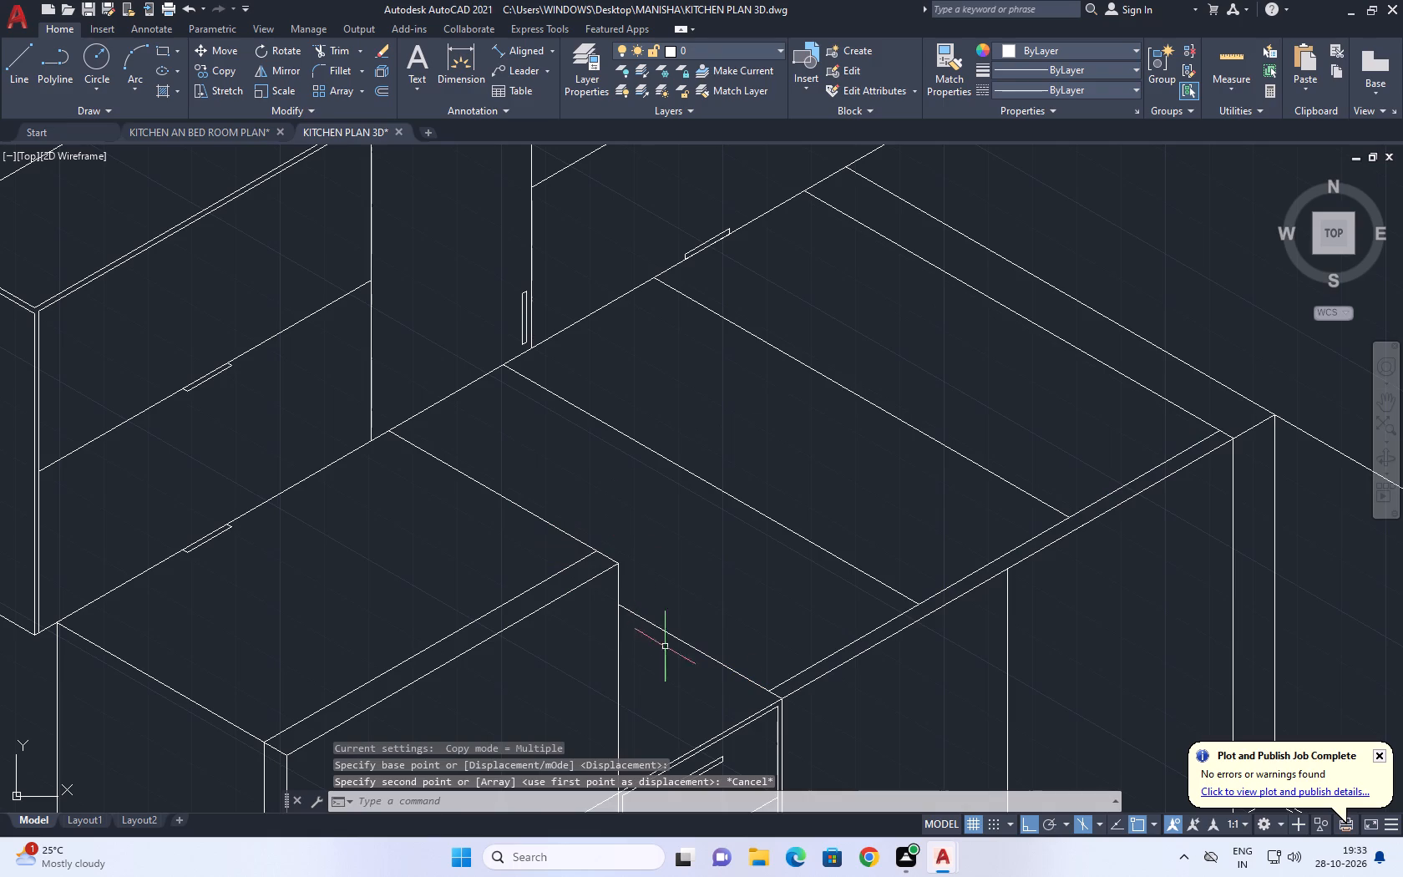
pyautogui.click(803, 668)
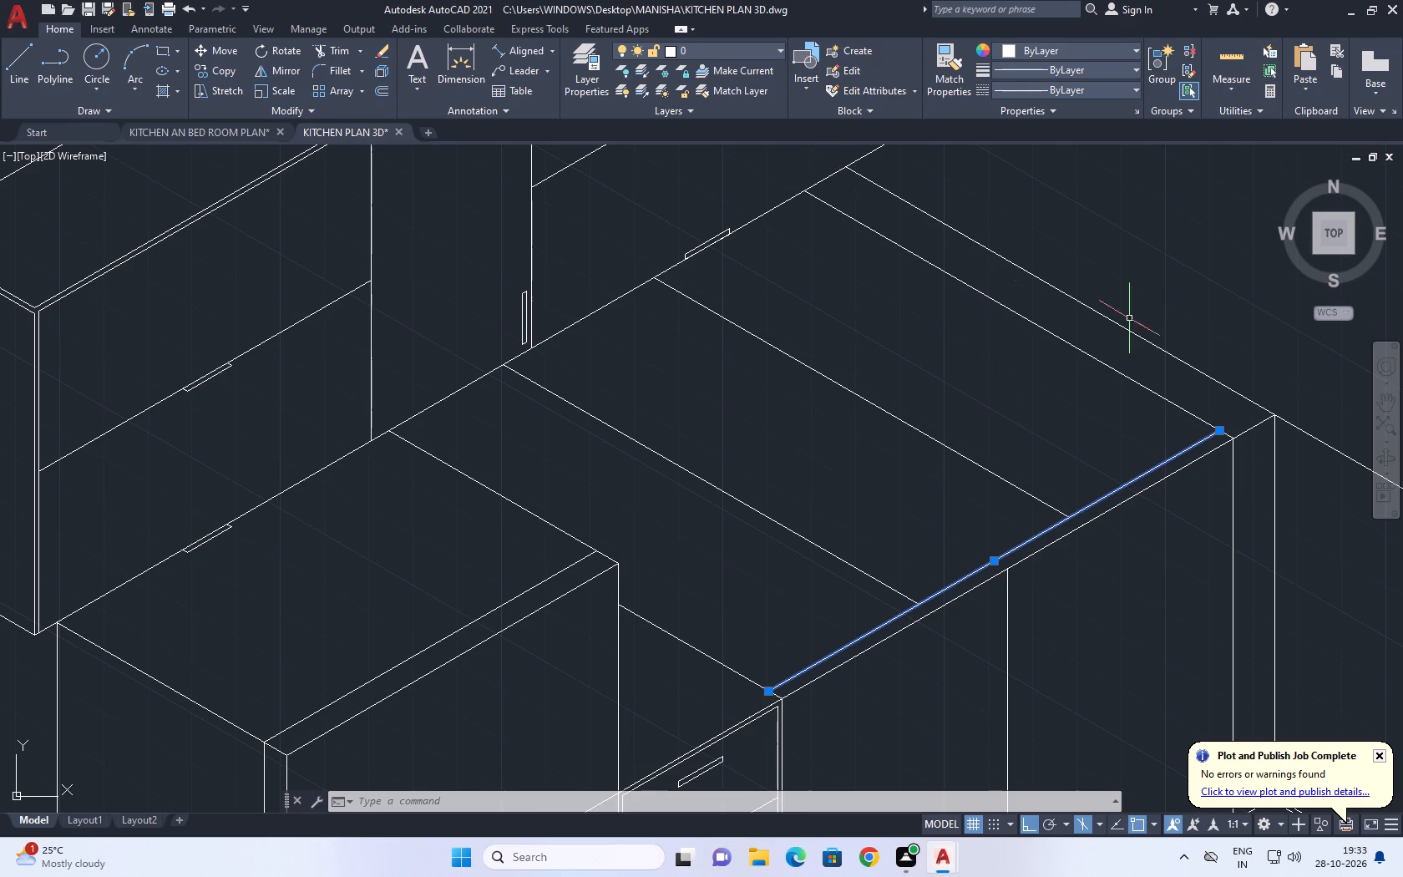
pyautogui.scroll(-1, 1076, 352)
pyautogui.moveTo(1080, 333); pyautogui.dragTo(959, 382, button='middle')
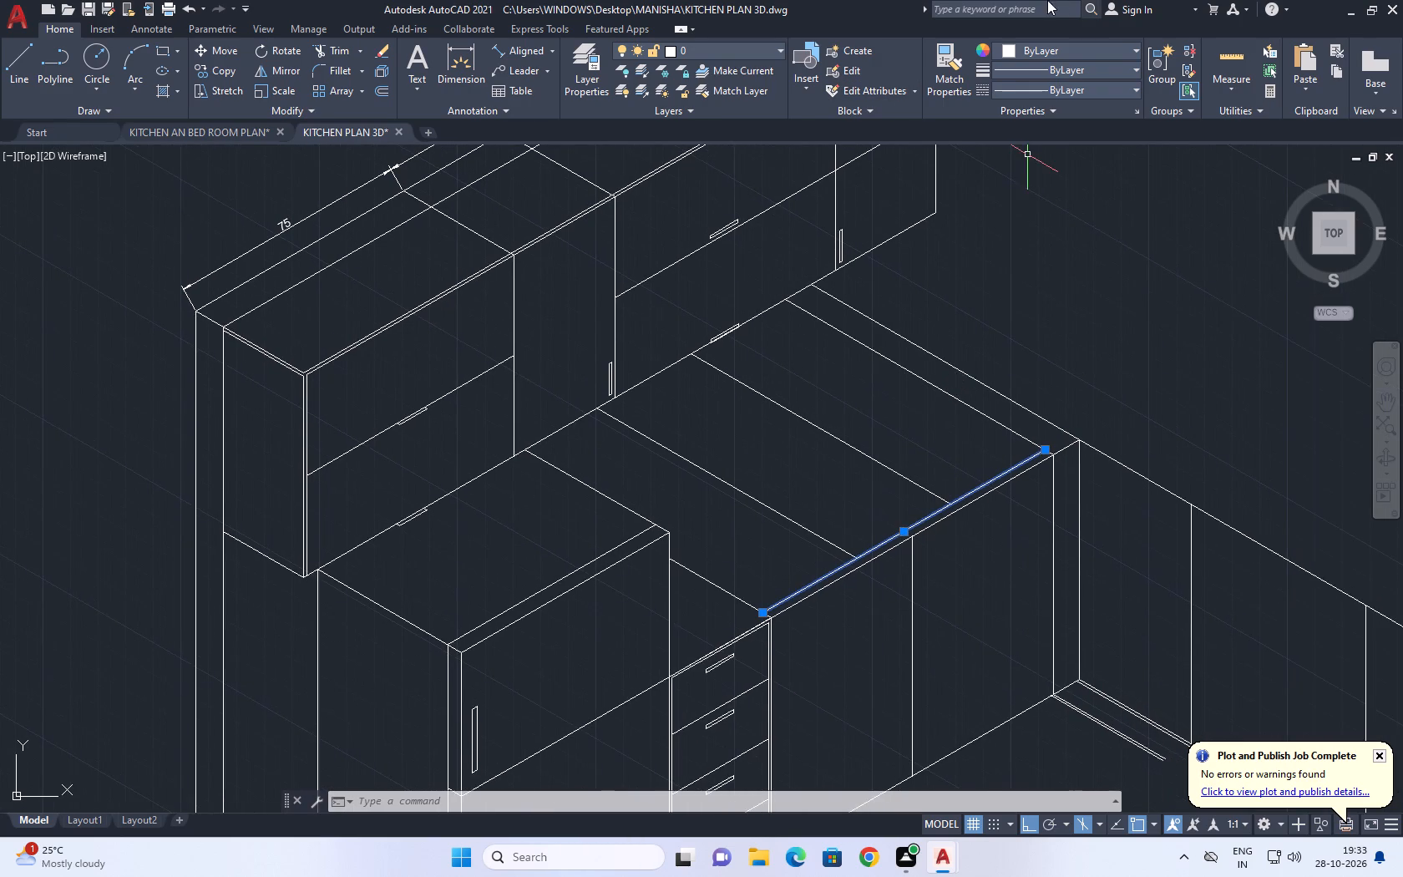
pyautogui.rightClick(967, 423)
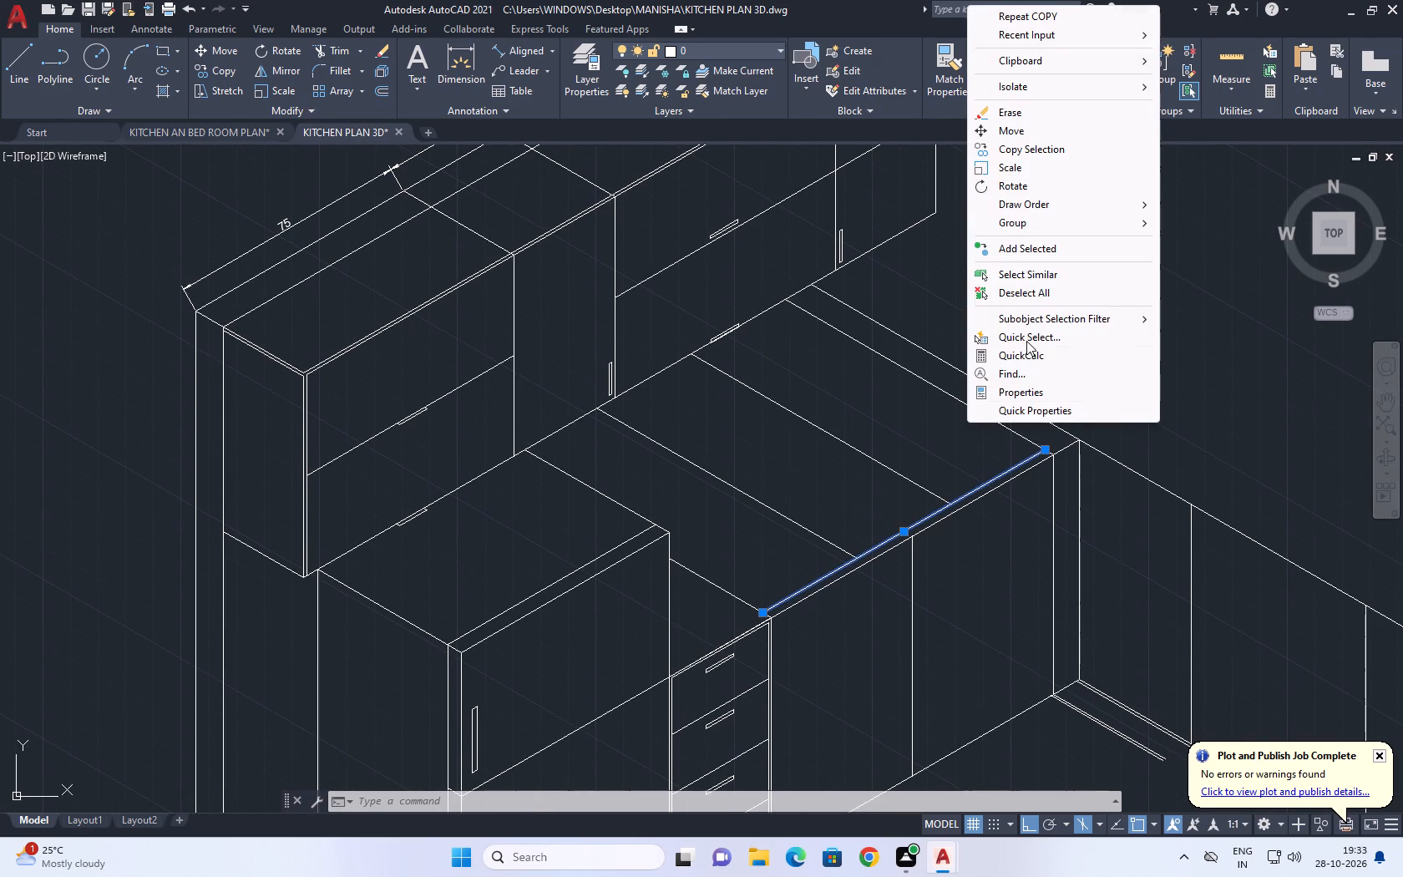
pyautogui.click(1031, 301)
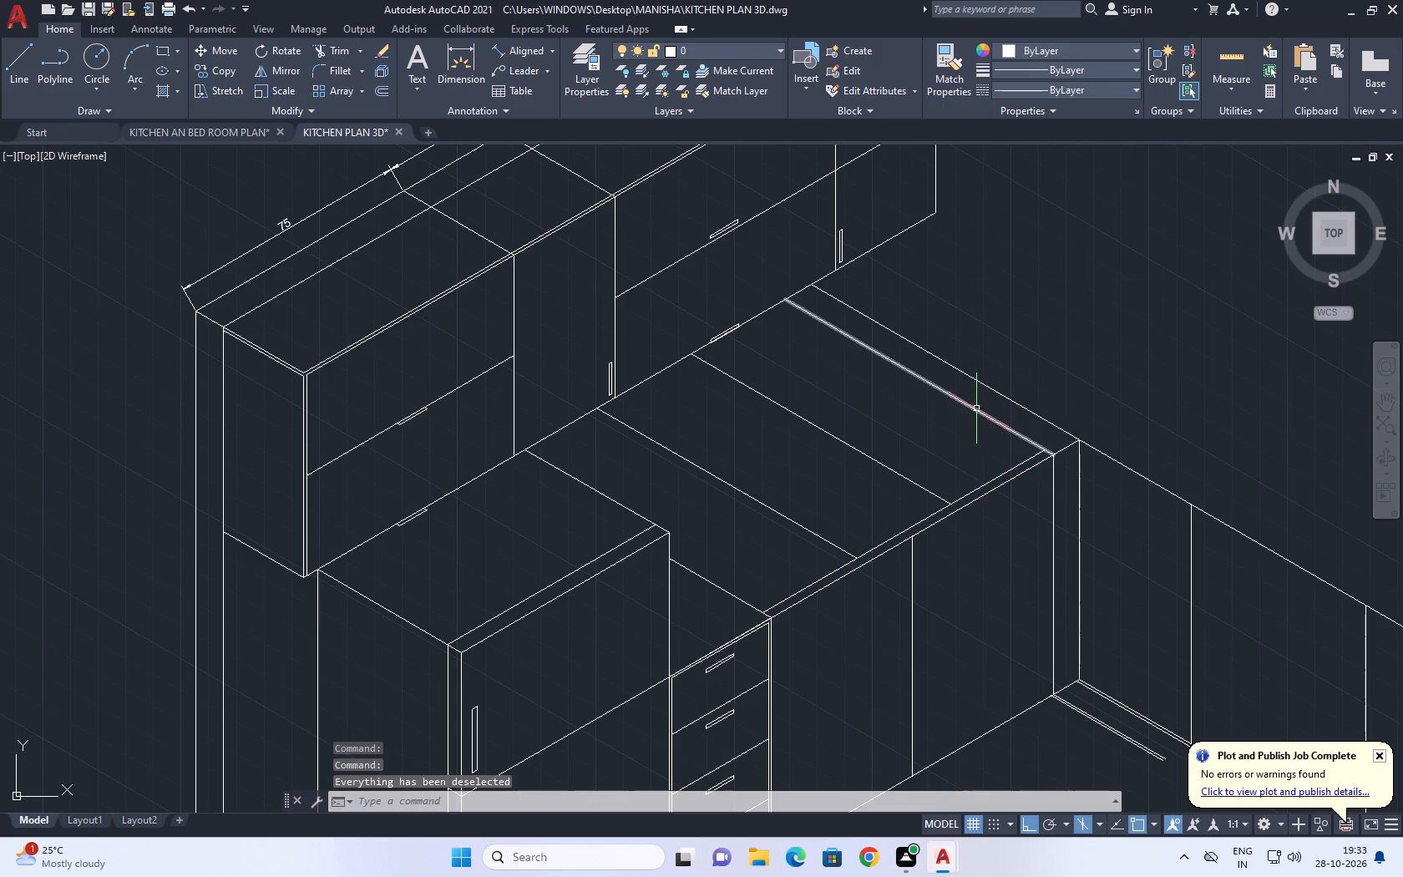
# Copy the countertop's corner-side edge line 3 units inward at 210°, using the top isoplane.
pyautogui.click(976, 408)
pyautogui.moveTo(823, 392); pyautogui.dragTo(838, 474, button='middle')
pyautogui.press('c')
pyautogui.press('o')
pyautogui.press('space')
pyautogui.scroll(2, 945, 470)
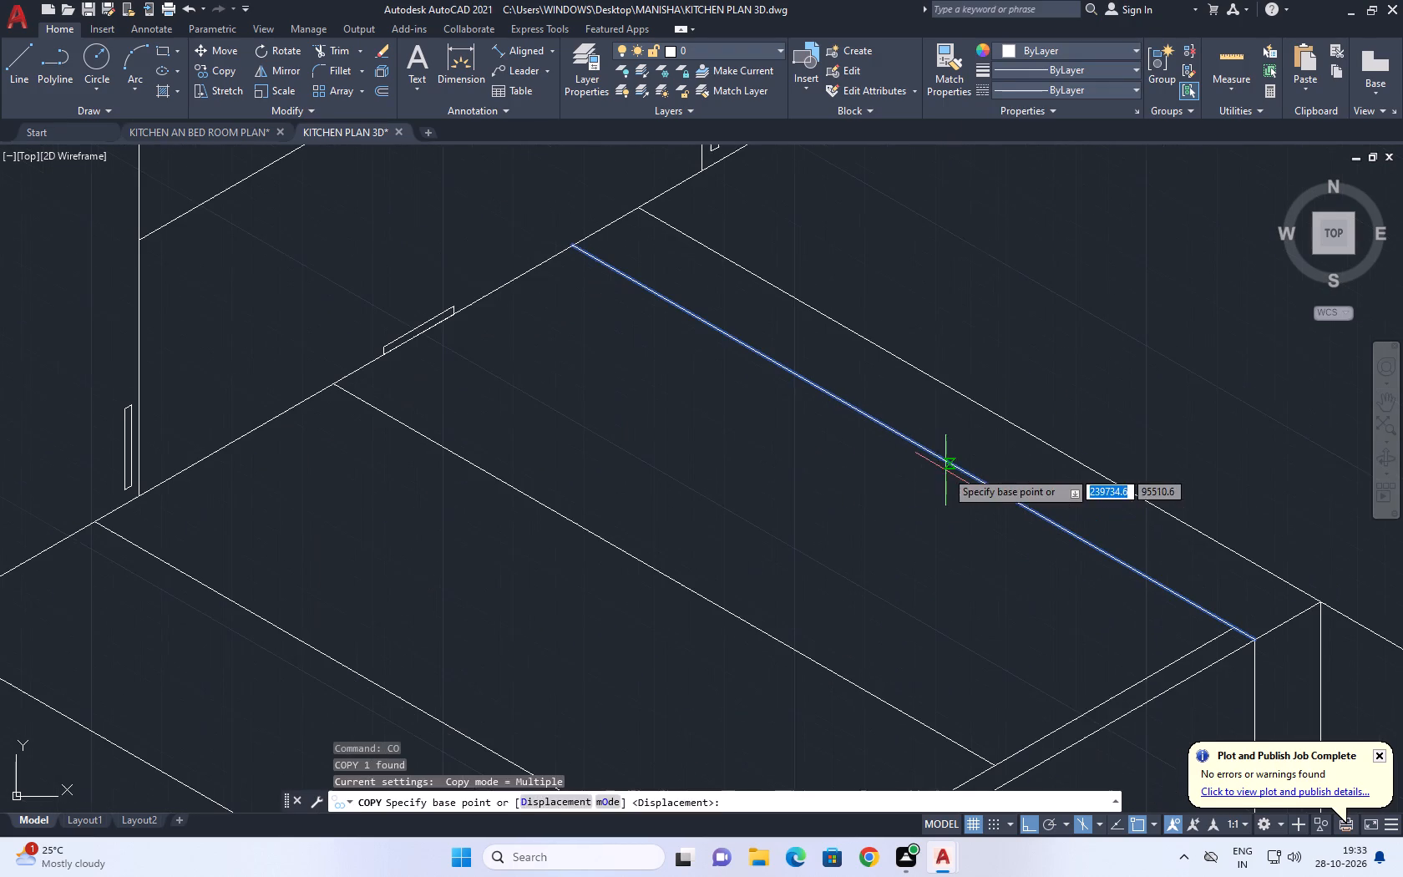
pyautogui.moveTo(945, 469); pyautogui.dragTo(939, 477)
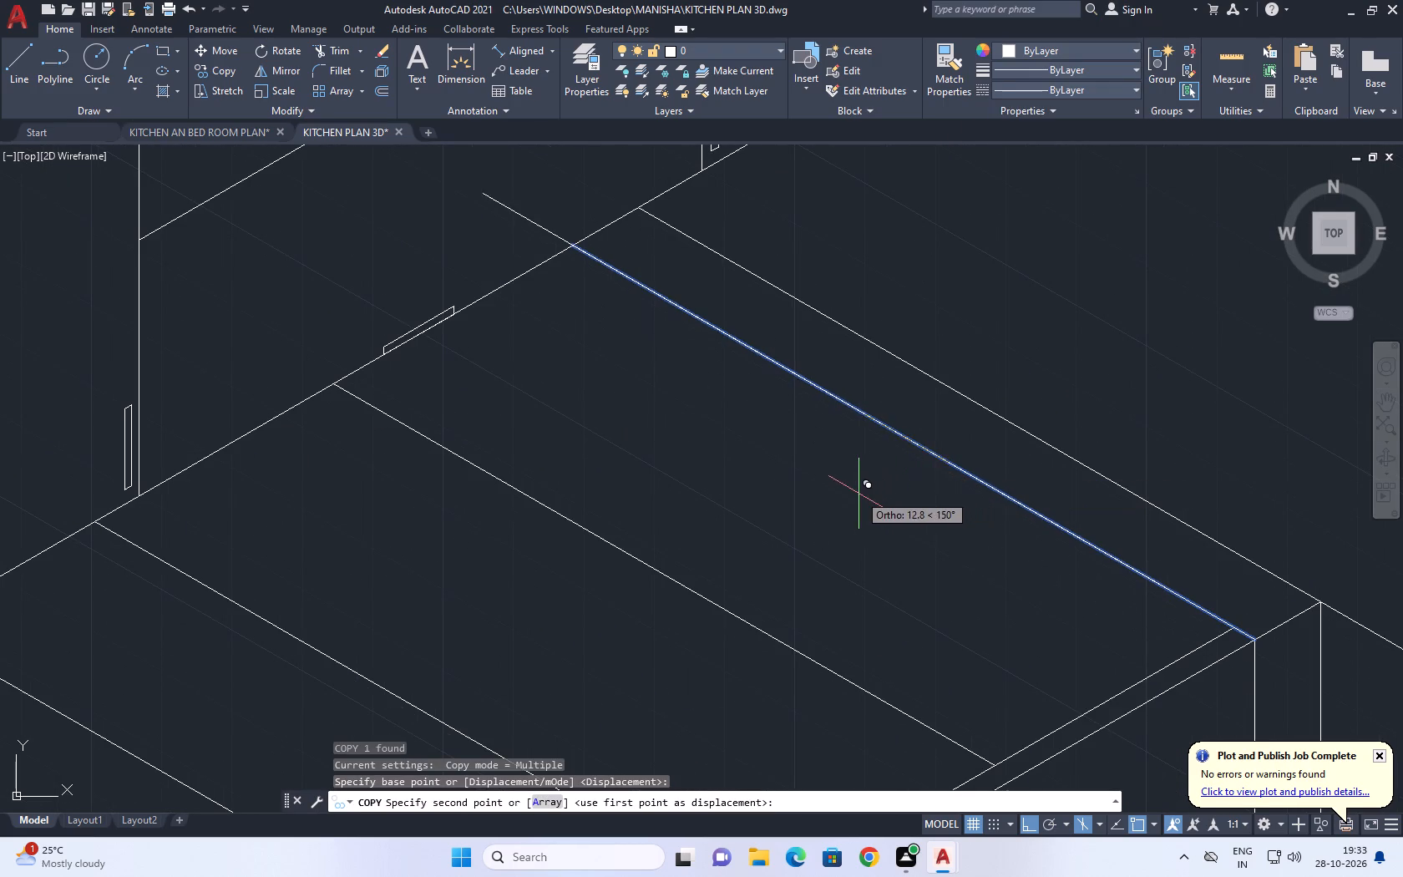
pyautogui.press('F5')
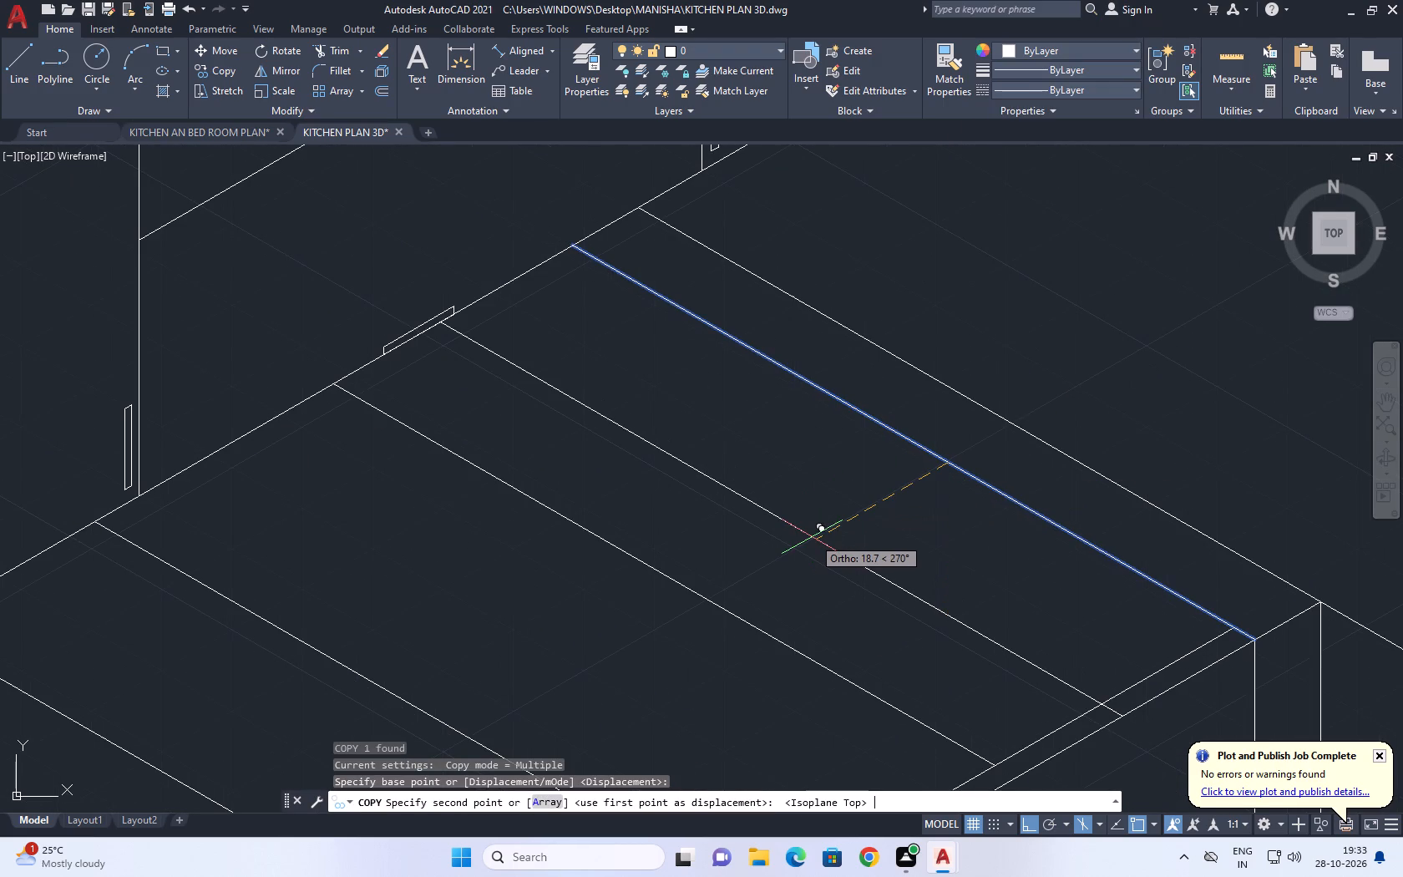
pyautogui.write('3')
pyautogui.press('space')
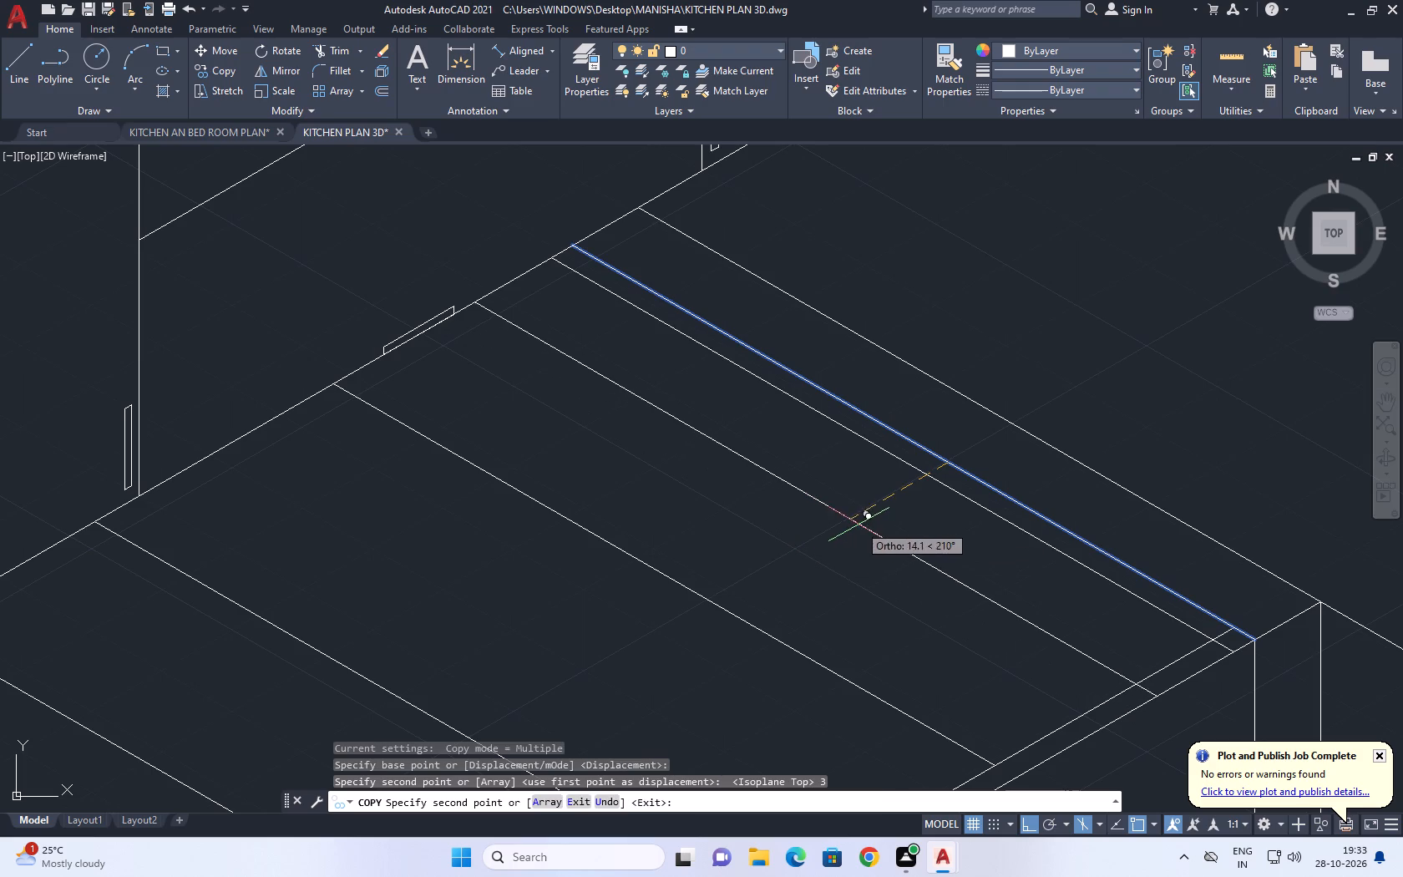
pyautogui.press('Escape')
# Trim the overlapping ends where the inner front line and the inner side line cross at the countertop's corner.
pyautogui.moveTo(980, 549); pyautogui.dragTo(970, 542, button='middle')
pyautogui.write('TR')
pyautogui.scroll(1, 969, 540)
pyautogui.press('space')
pyautogui.moveTo(1249, 683); pyautogui.dragTo(1142, 651, button='middle')
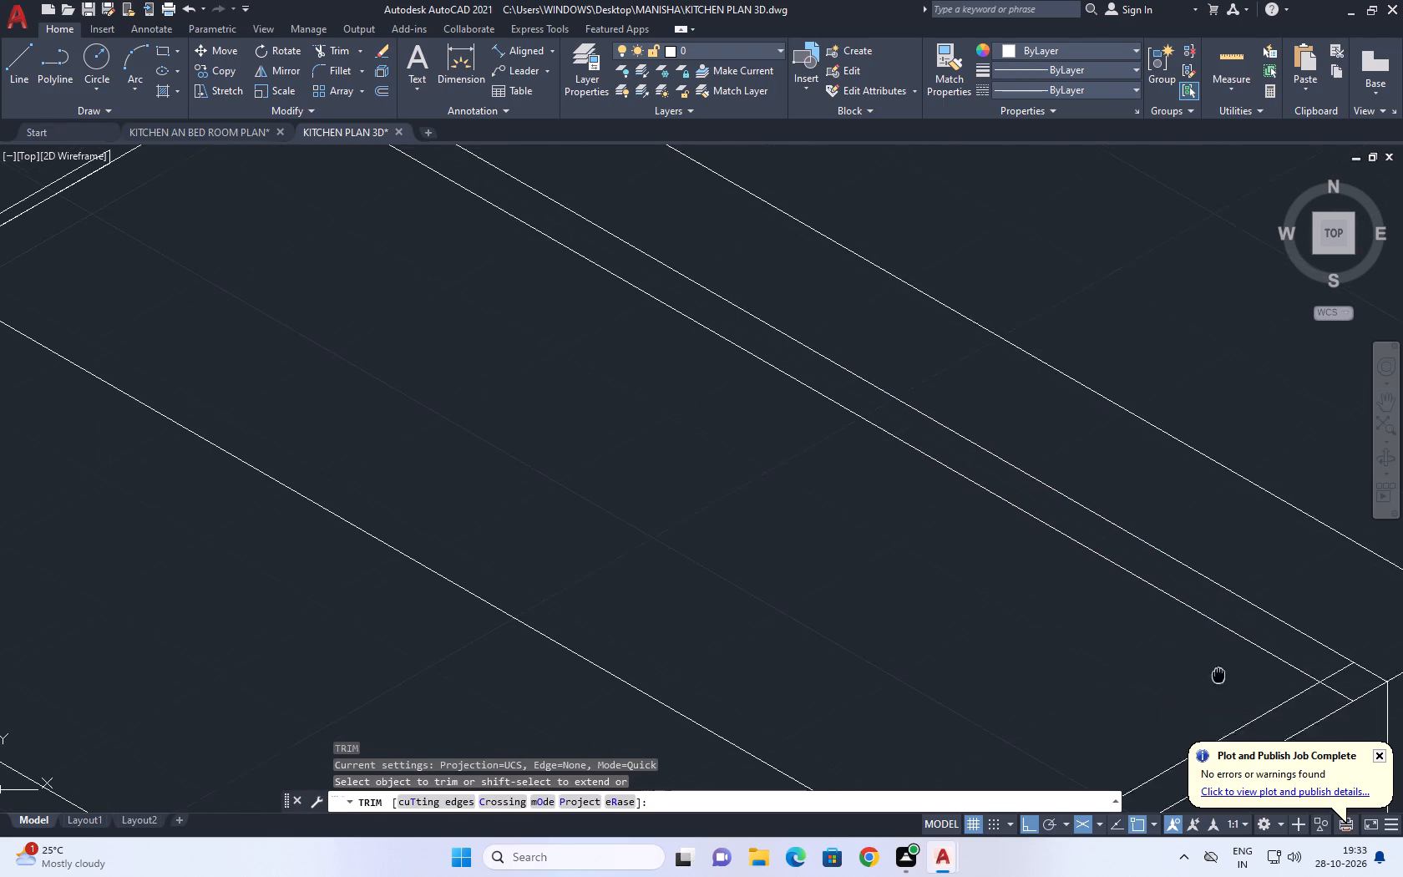
pyautogui.moveTo(1142, 651); pyautogui.dragTo(904, 560, button='middle')
pyautogui.scroll(4, 991, 590)
pyautogui.click(1064, 387)
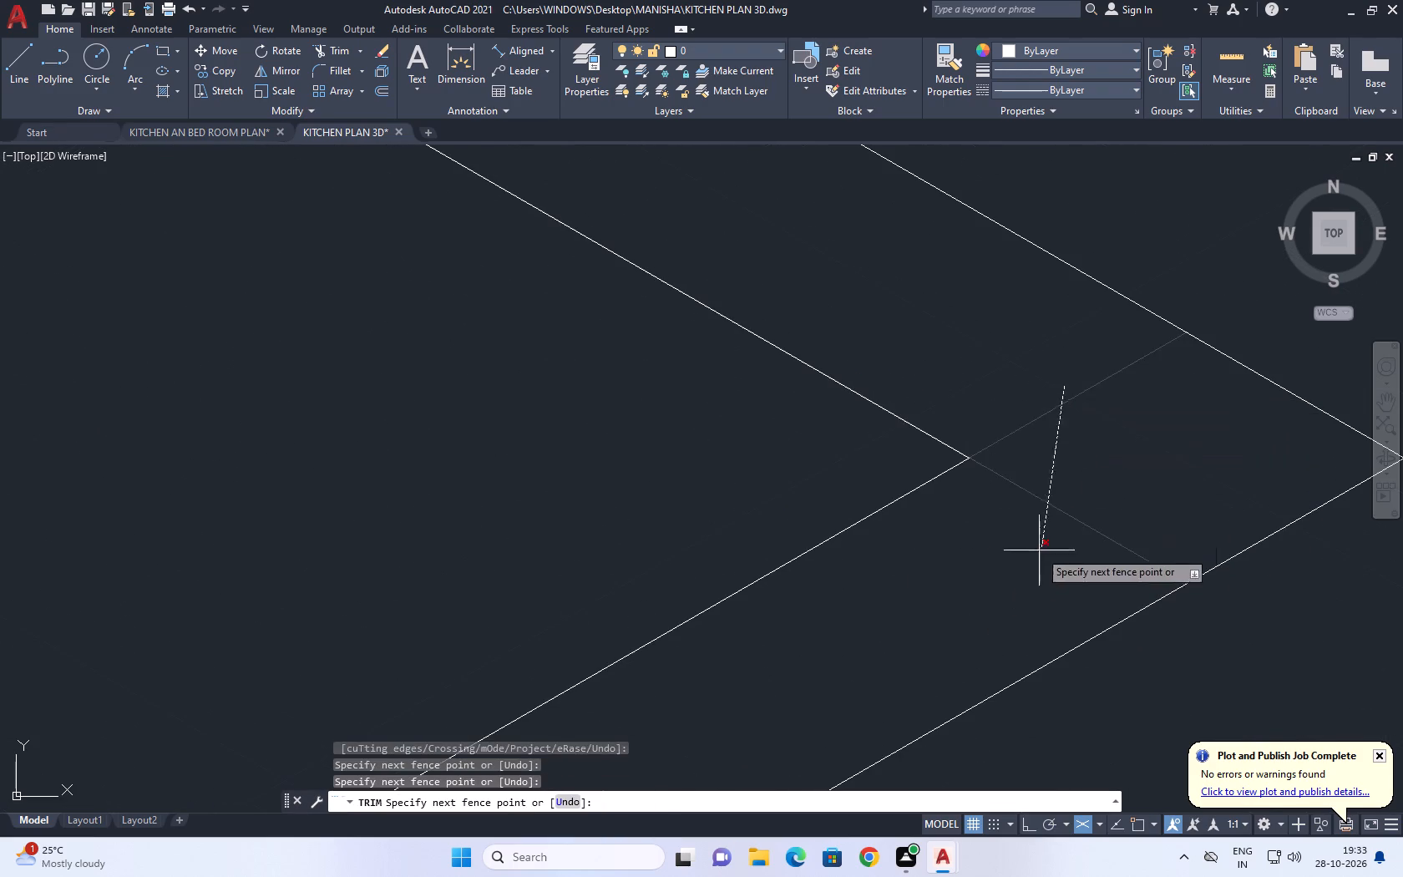
pyautogui.click(1015, 567)
pyautogui.scroll(-6, 1046, 515)
pyautogui.press('space')
pyautogui.scroll(-3, 1027, 511)
pyautogui.moveTo(879, 529); pyautogui.dragTo(889, 590, button='middle')
pyautogui.scroll(2, 853, 669)
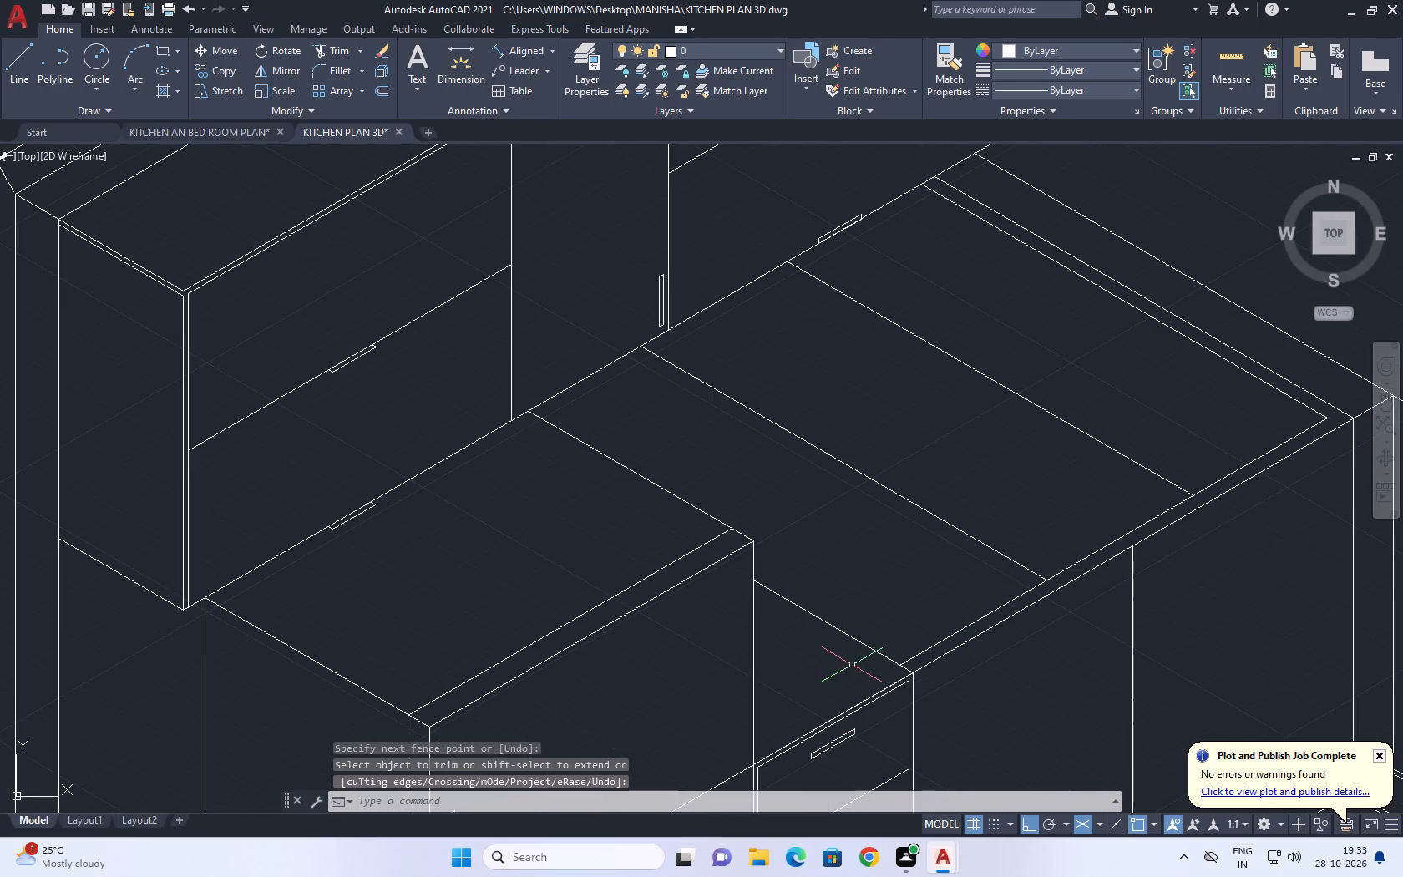
# Copy the countertop's edge line above the drawer unit 3 units inward across the countertop.
pyautogui.click(843, 634)
pyautogui.moveTo(903, 590); pyautogui.dragTo(872, 625, button='middle')
pyautogui.press('c')
pyautogui.press('o')
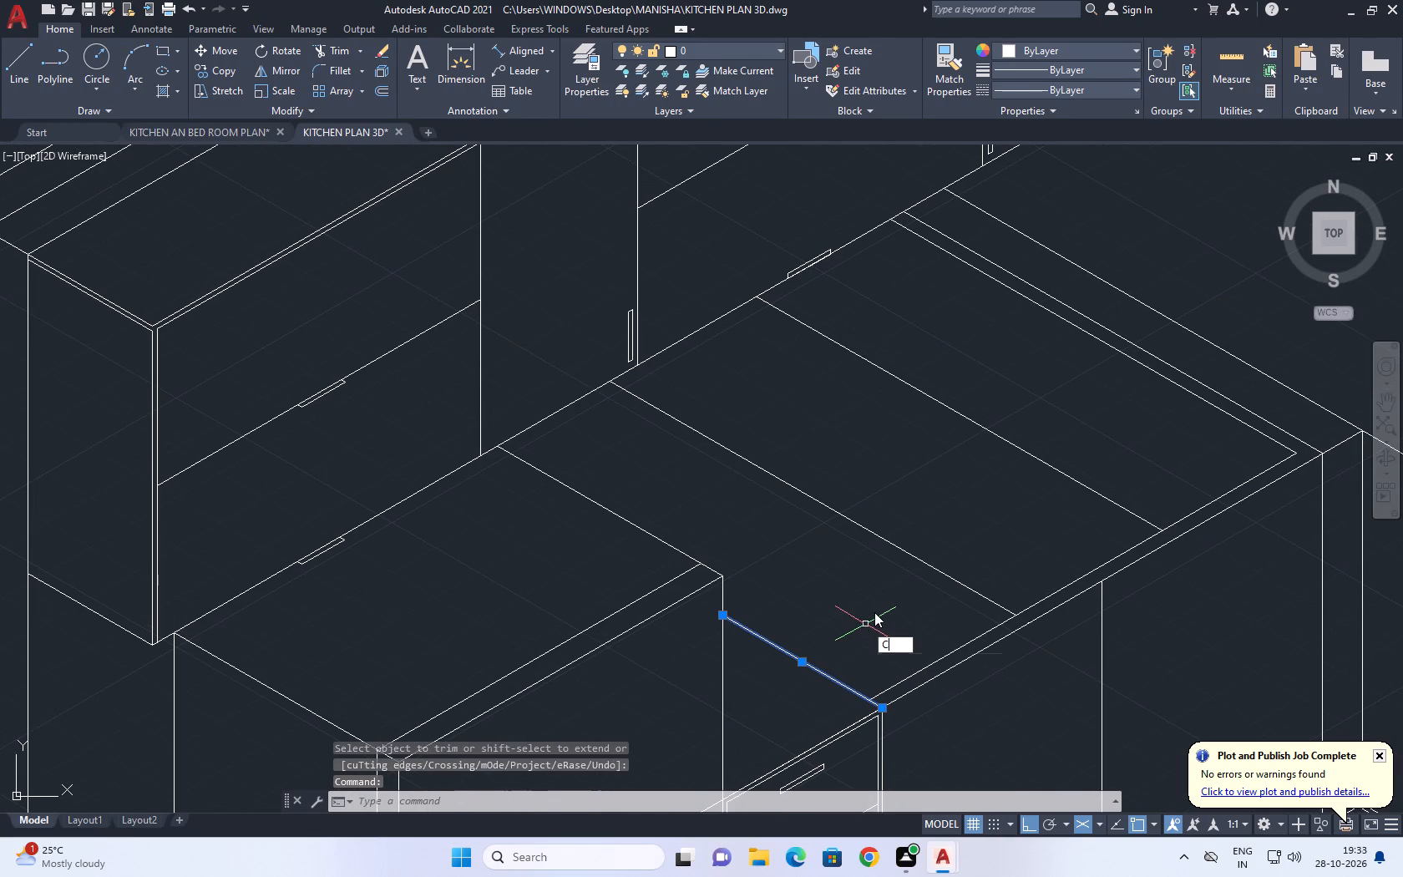
pyautogui.press('space')
pyautogui.click(863, 646)
pyautogui.press('3')
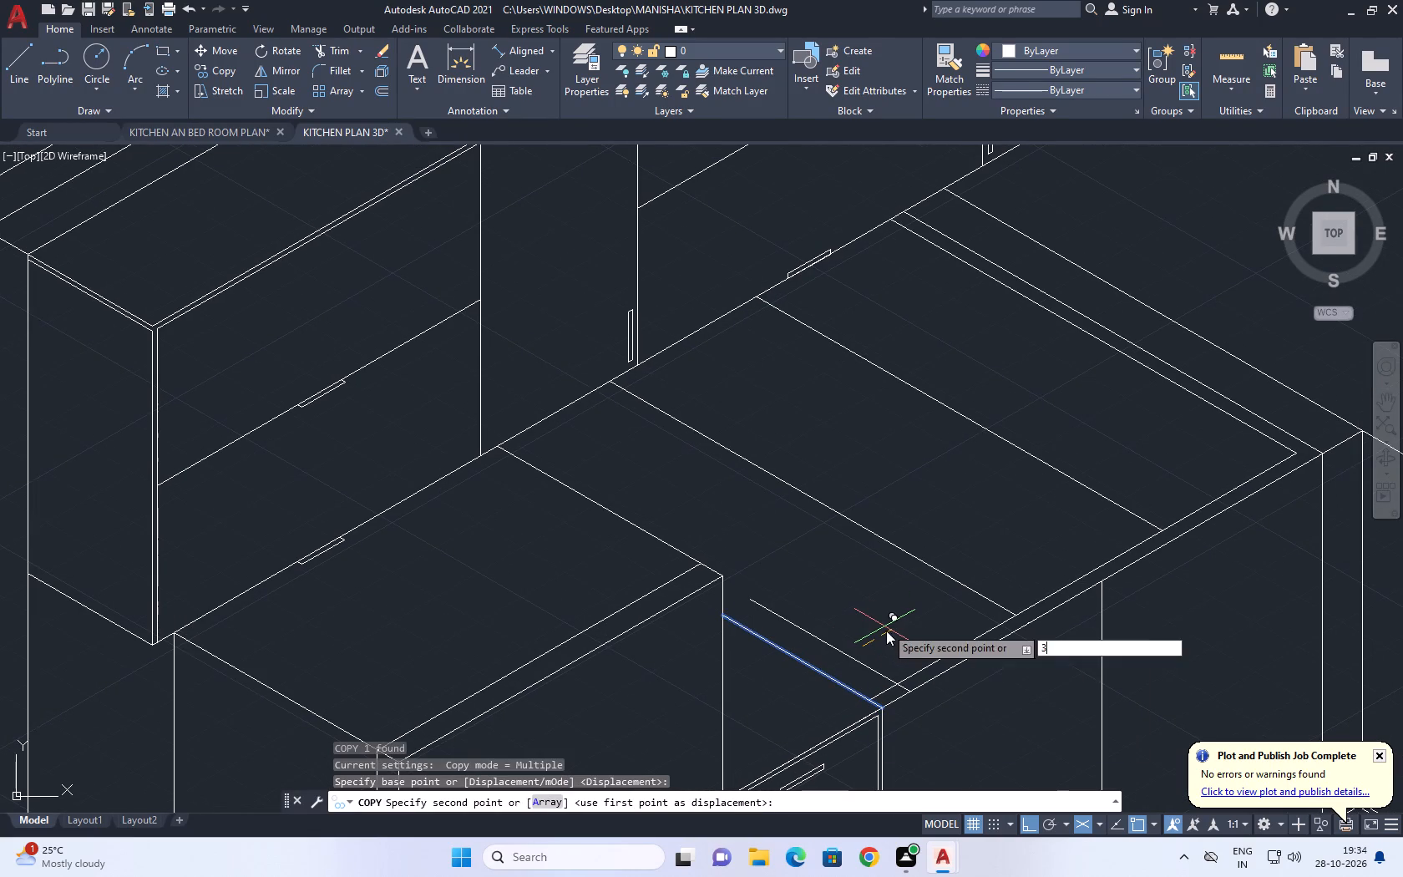
pyautogui.press('space')
pyautogui.press('Escape')
# Extend the copied inner line on the drawer side to meet the tall unit's vertical edge.
pyautogui.write('EX')
pyautogui.press('space')
pyautogui.click(756, 622)
pyautogui.press('Escape')
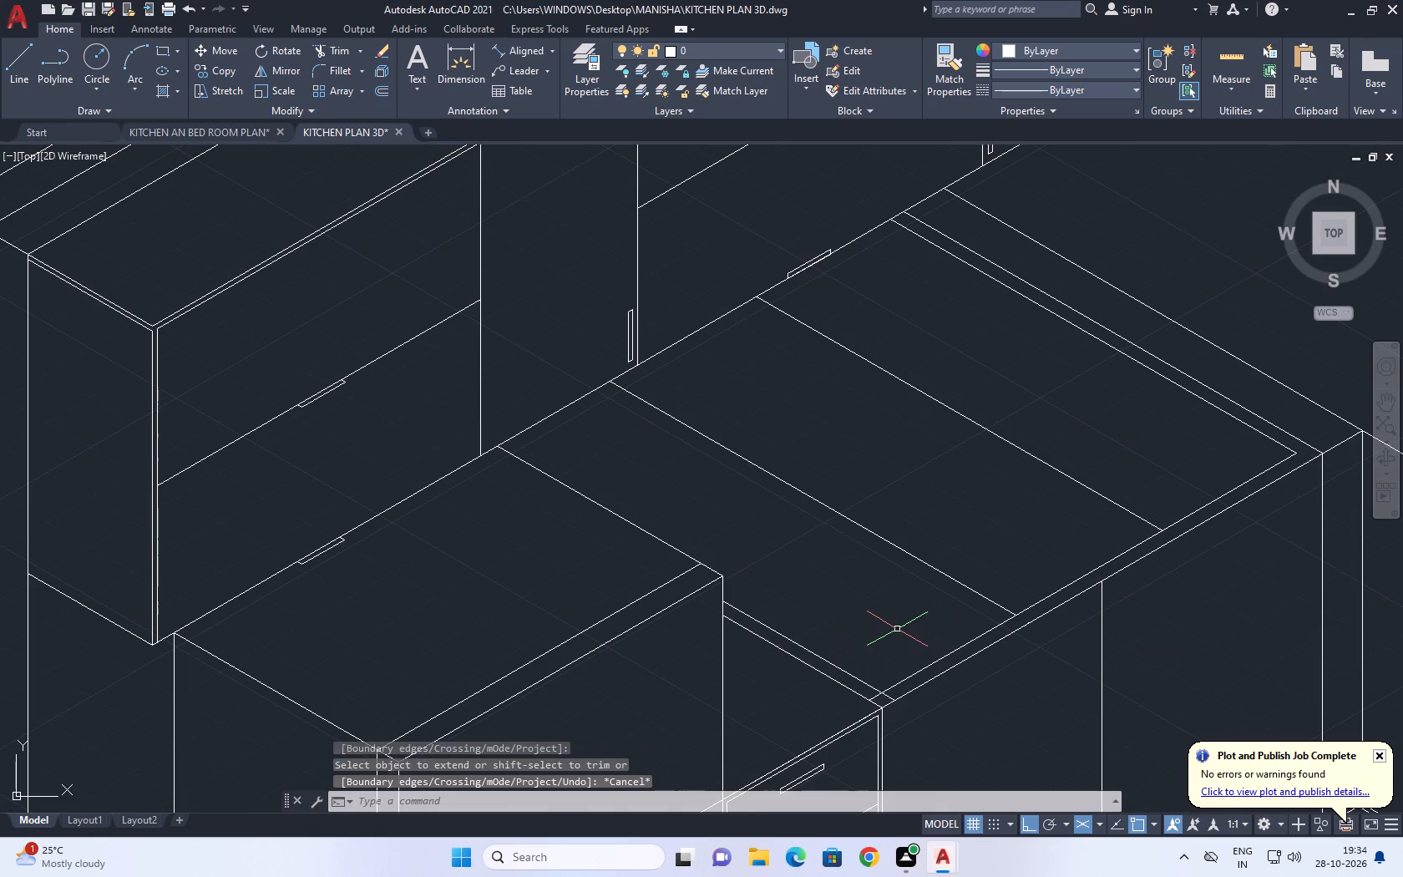
# Trim the overlapping ends where the drawer-side inner line crosses the inner front line at the countertop corner.
pyautogui.press('t')
pyautogui.press('r')
pyautogui.press('space')
pyautogui.scroll(5, 881, 695)
pyautogui.click(931, 704)
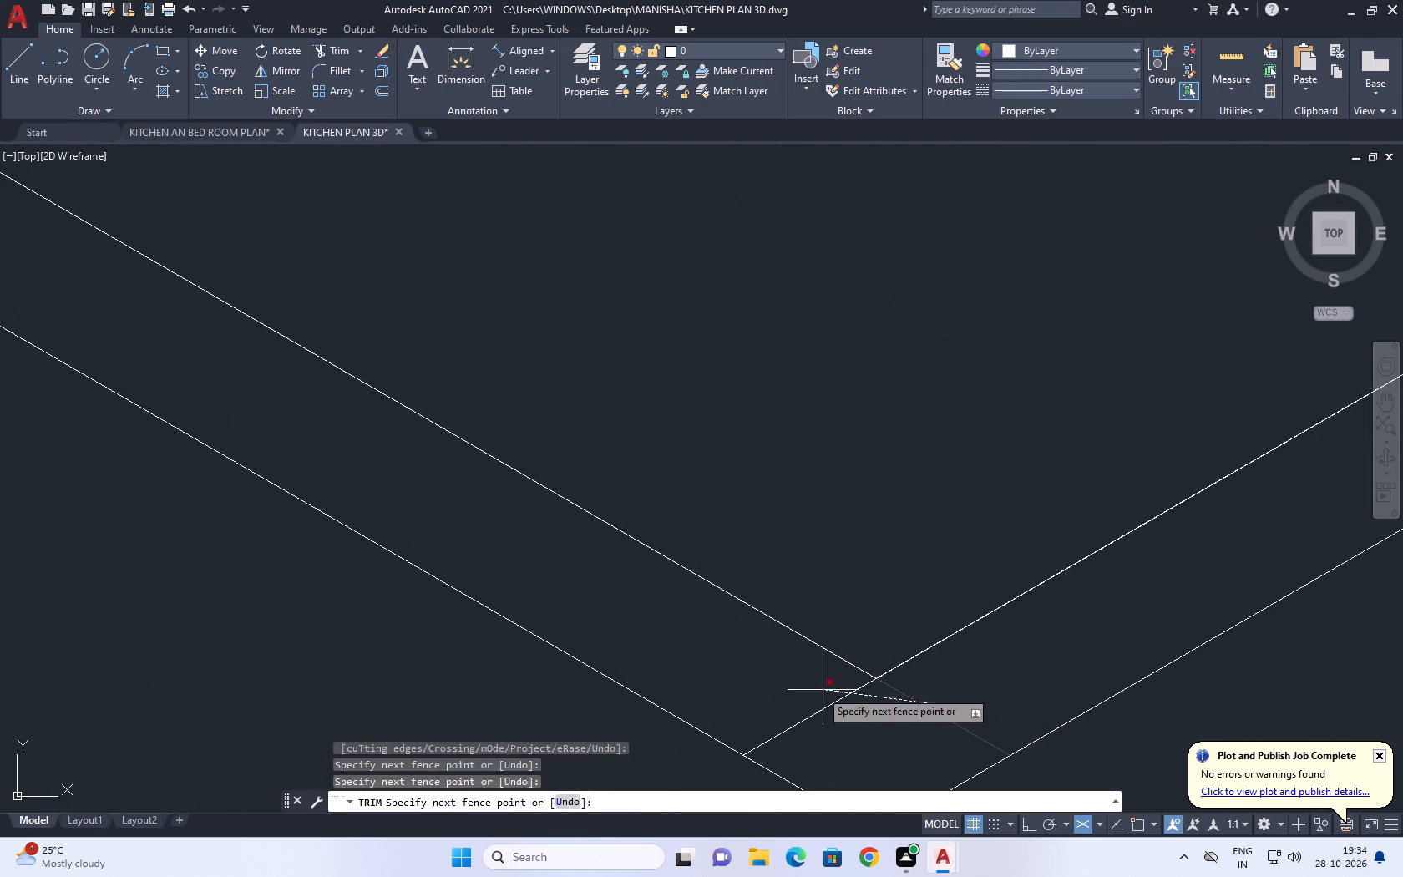
pyautogui.click(816, 689)
pyautogui.press('space')
# Draw a line along the countertop's back edge from the tall unit's back corner to the countertop's far back corner.
pyautogui.scroll(-4, 846, 540)
pyautogui.moveTo(899, 357); pyautogui.dragTo(831, 565, button='middle')
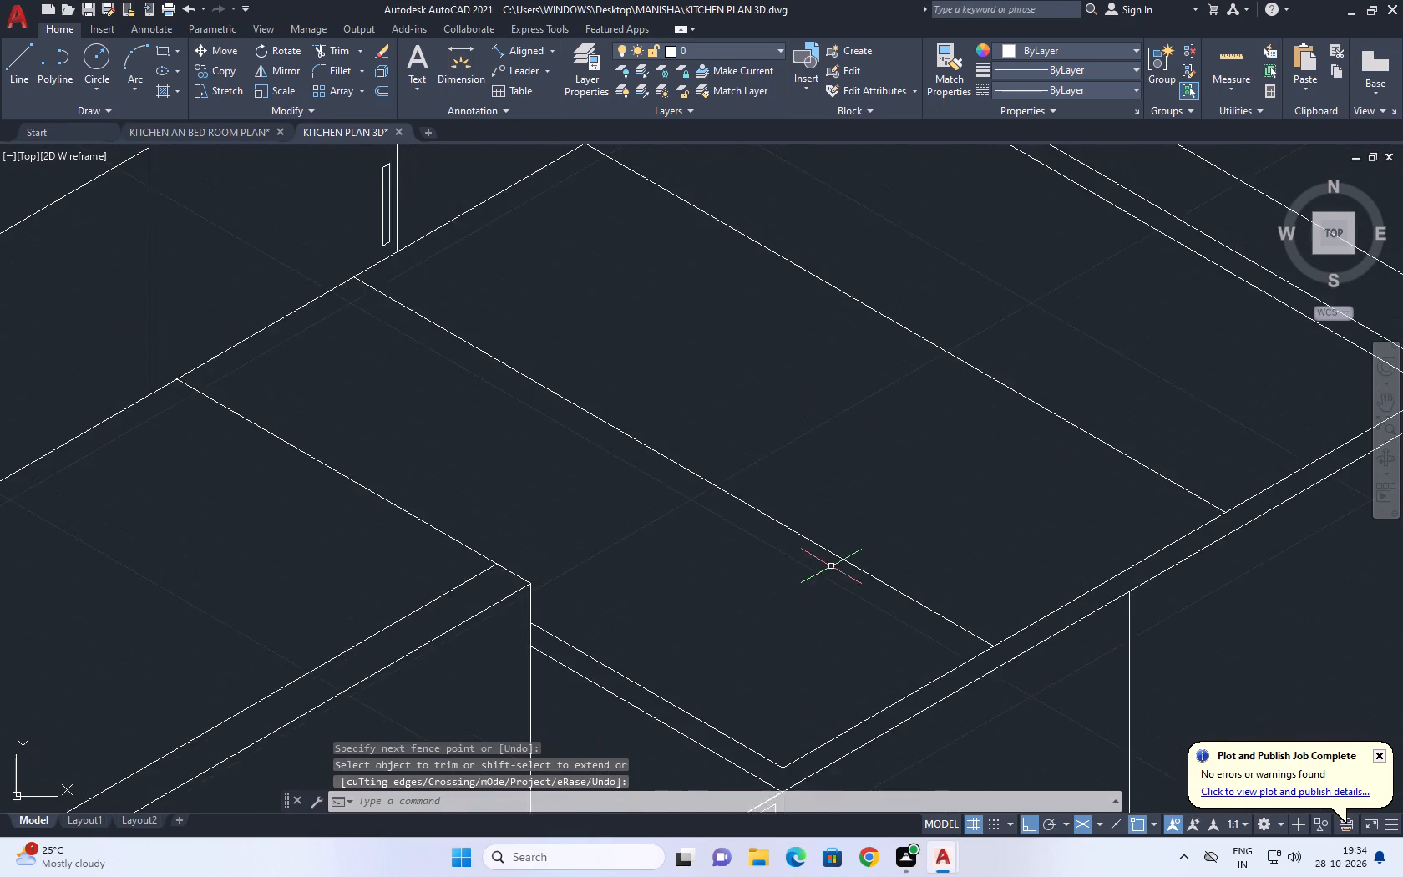
pyautogui.scroll(-1, 829, 570)
pyautogui.moveTo(1016, 518); pyautogui.dragTo(928, 570, button='middle')
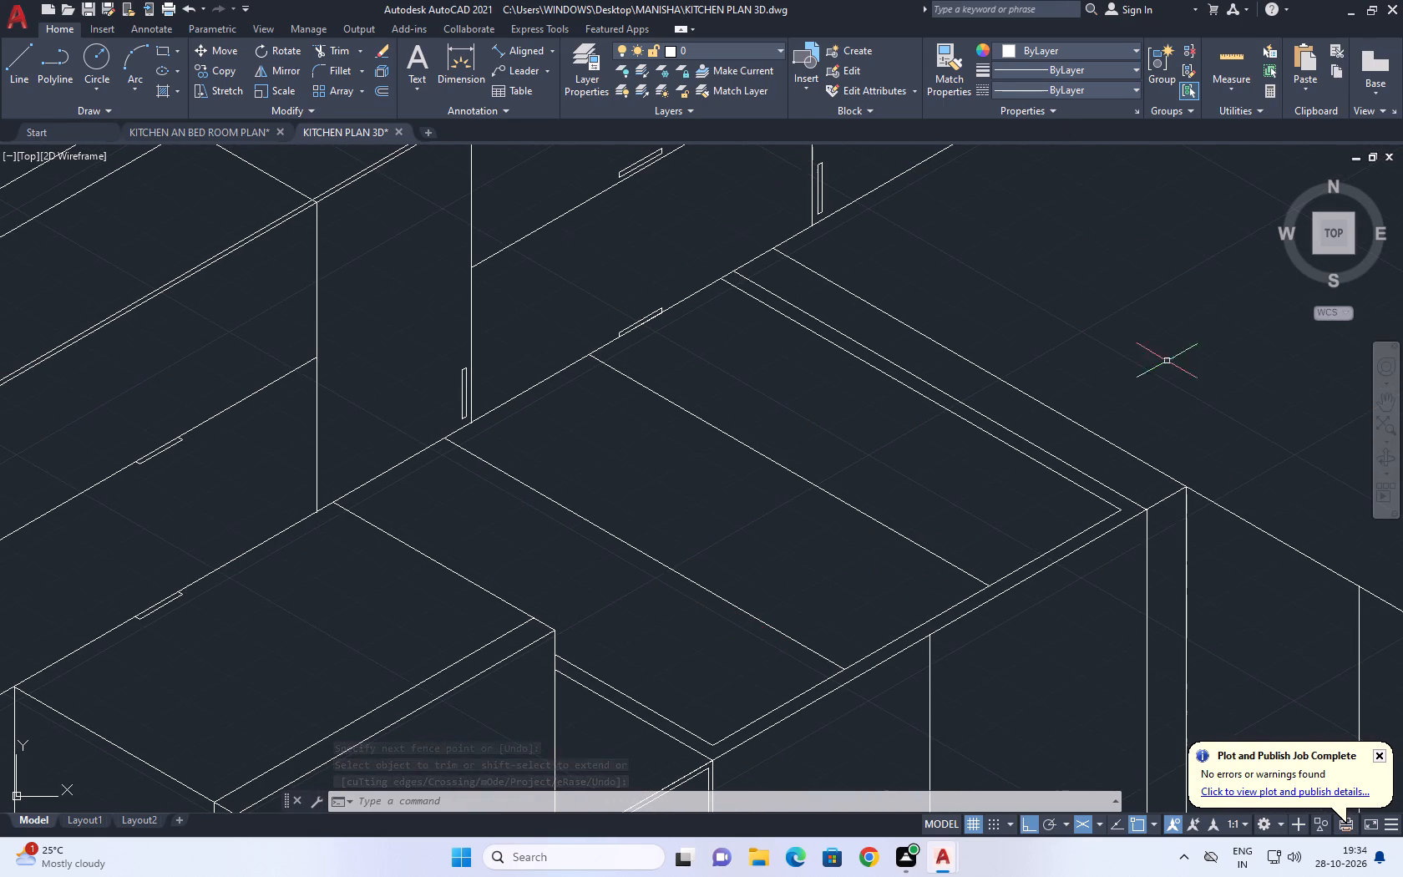
pyautogui.moveTo(550, 449); pyautogui.dragTo(561, 489, button='middle')
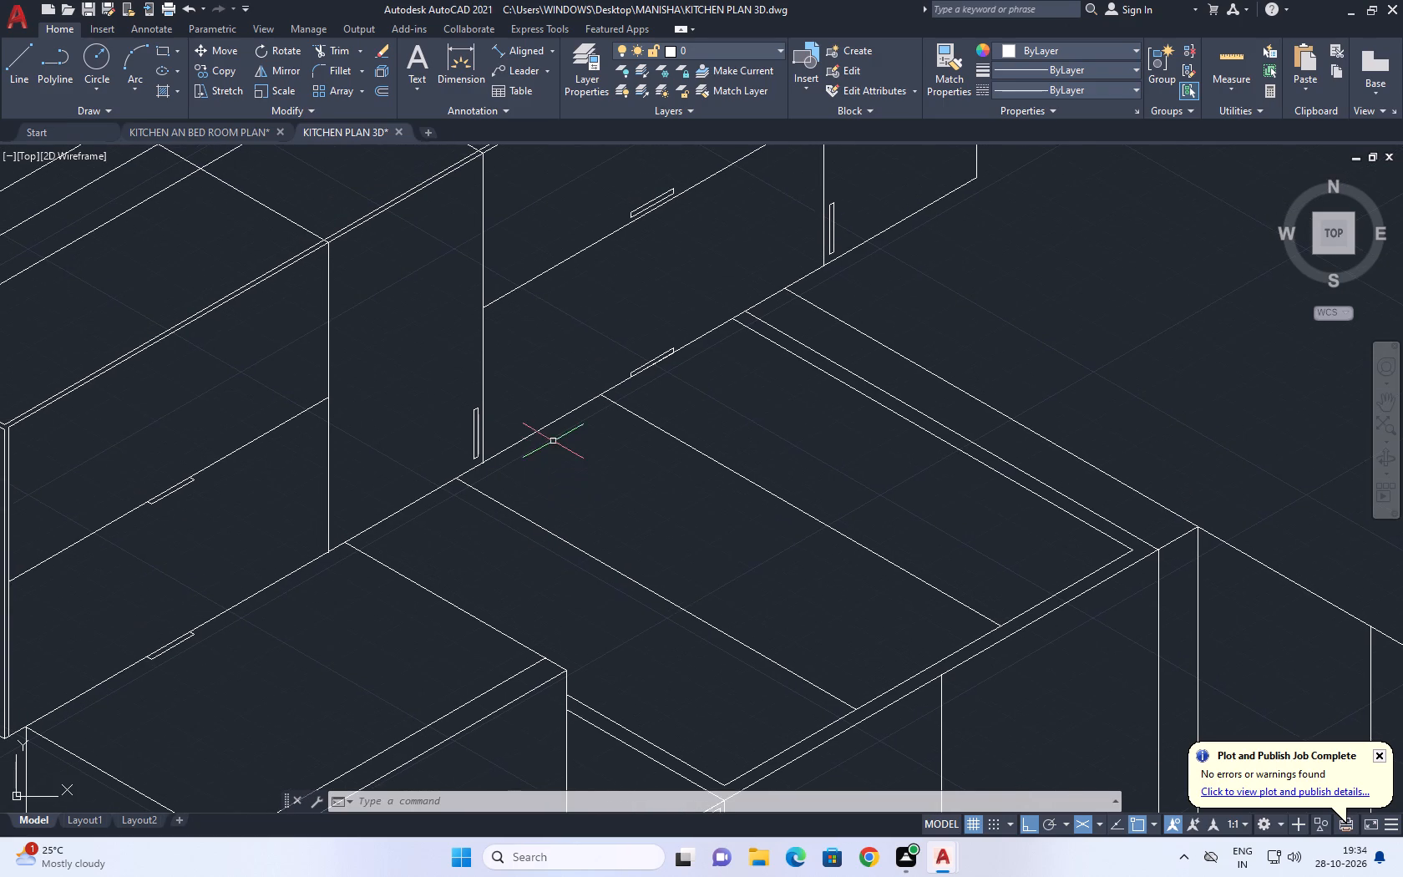
pyautogui.moveTo(615, 436); pyautogui.dragTo(548, 542, button='middle')
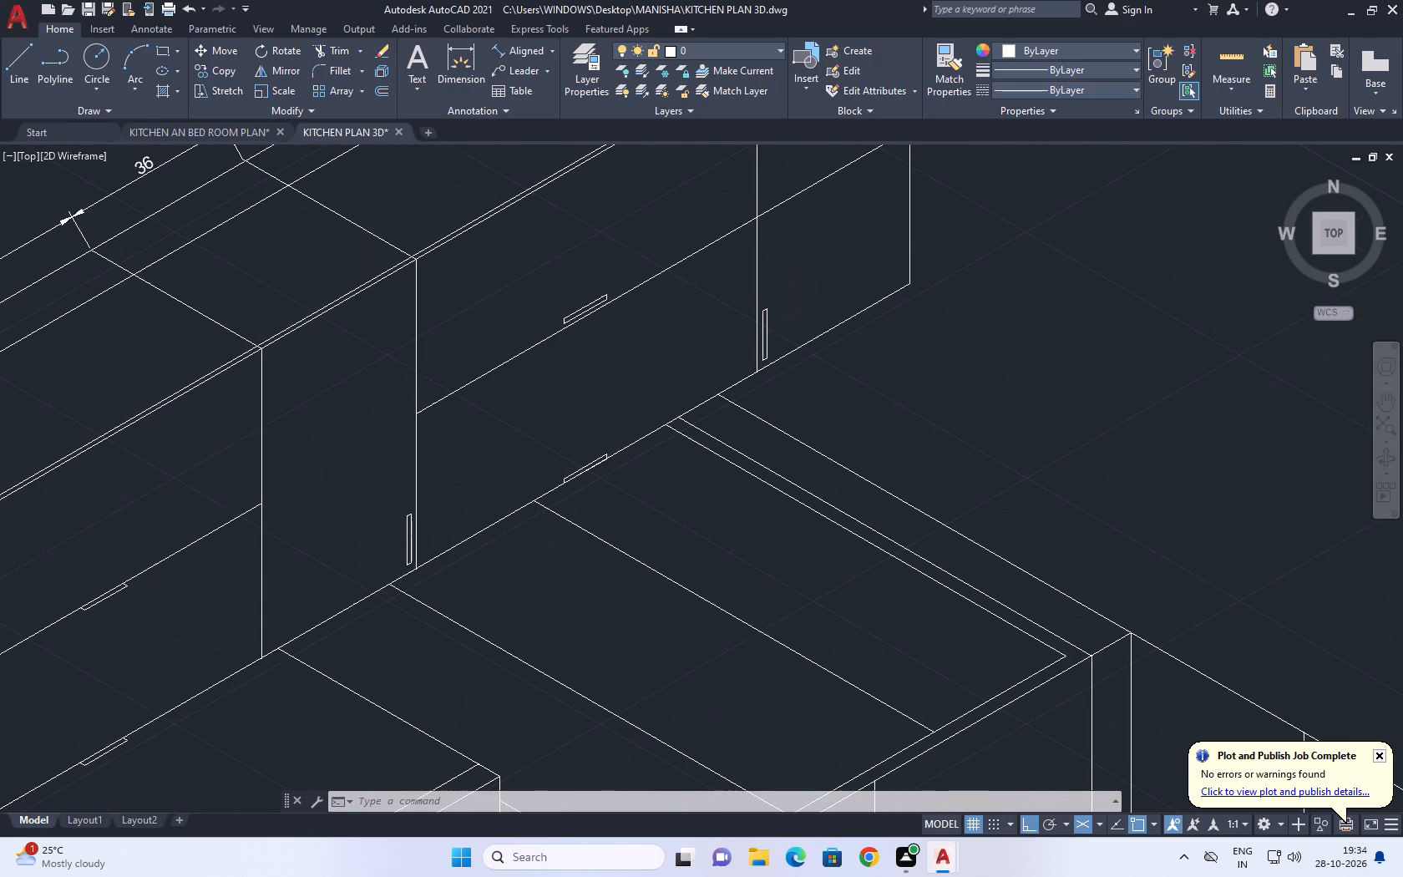
pyautogui.press('l')
pyautogui.press('space')
pyautogui.click(276, 651)
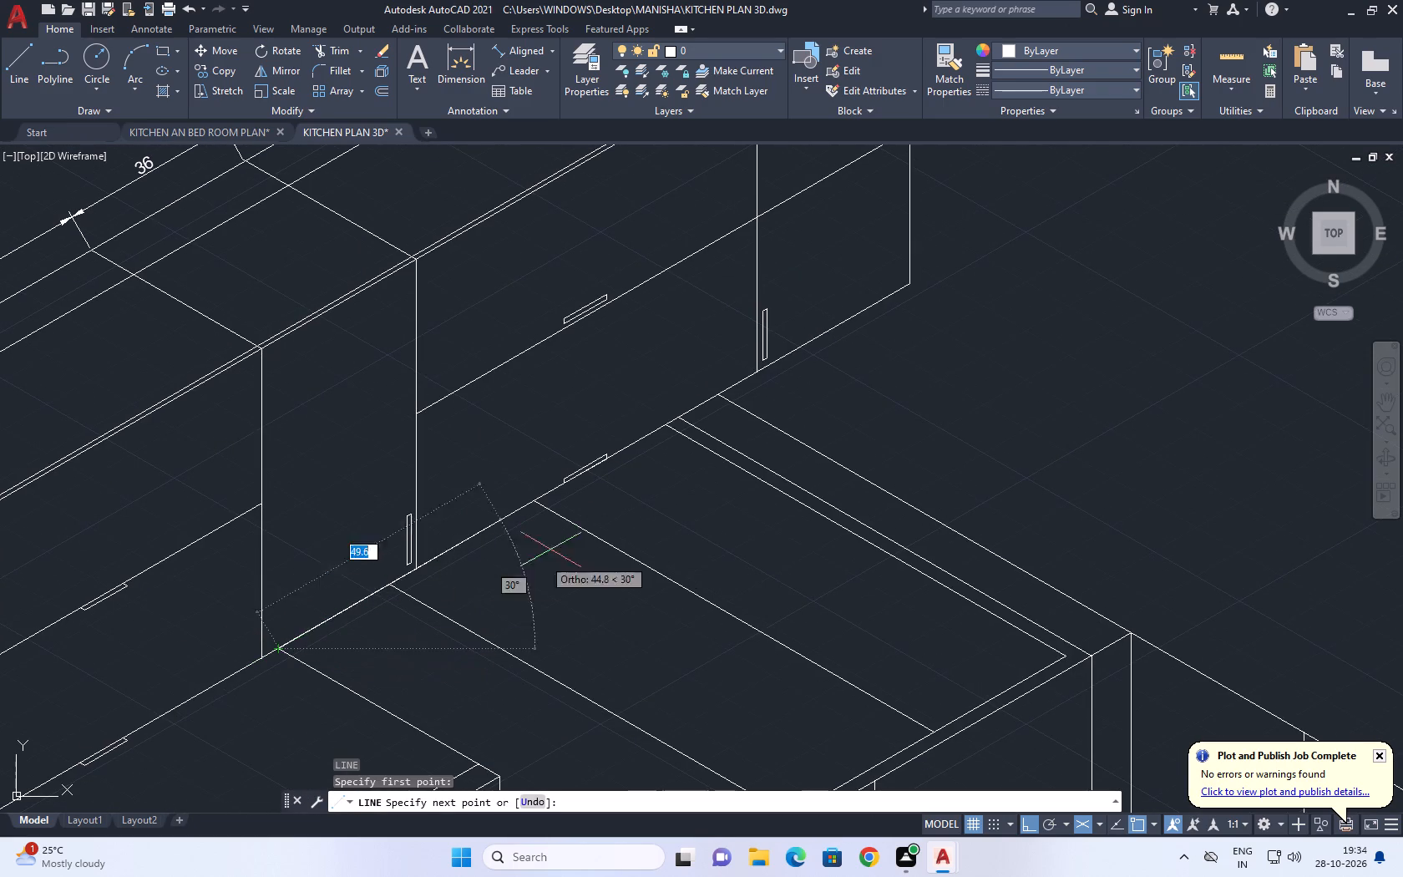
pyautogui.scroll(2, 744, 416)
pyautogui.click(585, 423)
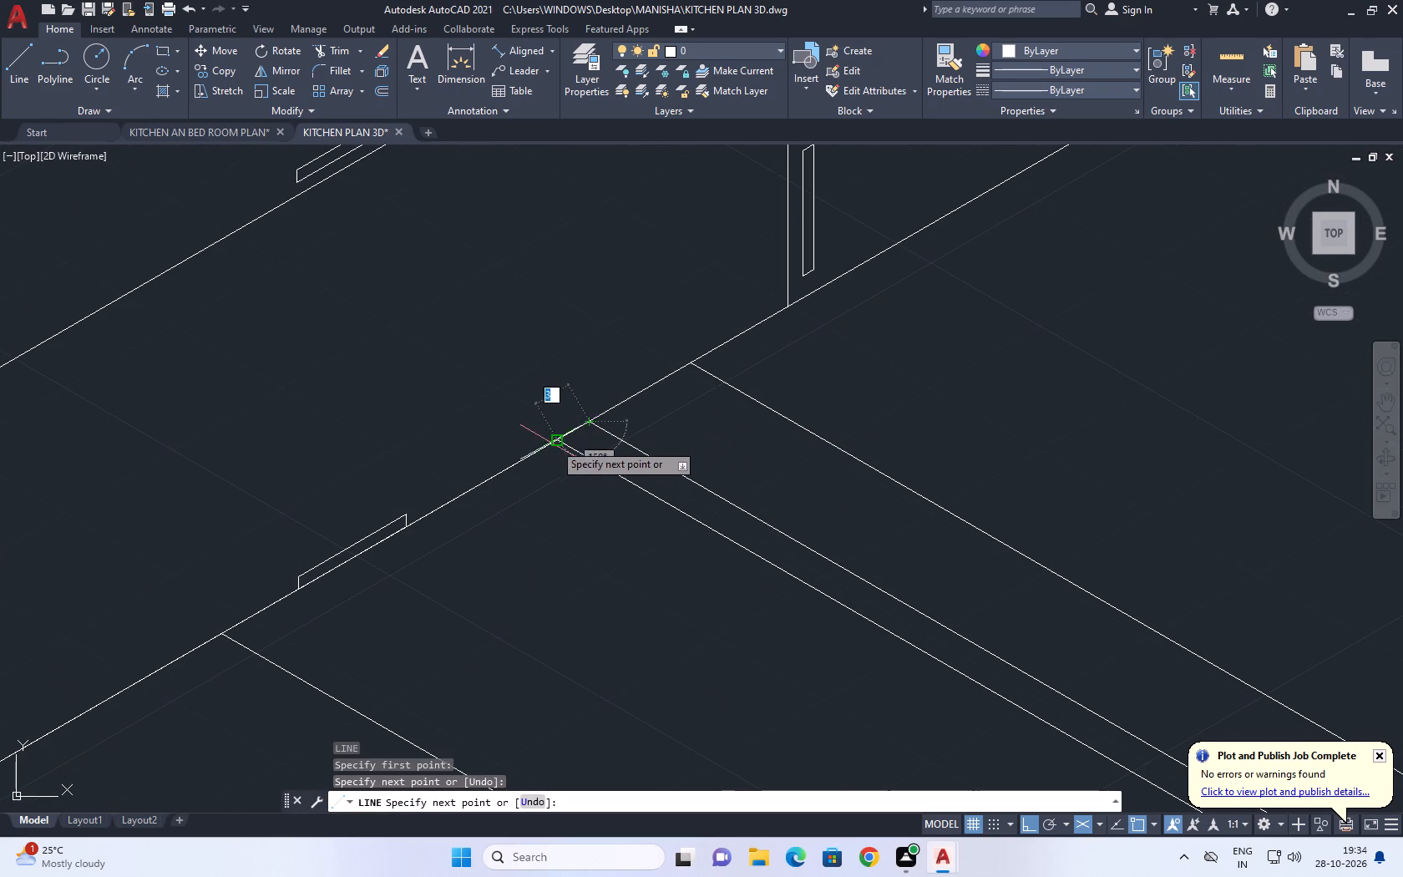
pyautogui.press('space')
# Copy the new back-edge line 3 units inward at 330° across the countertop.
pyautogui.click(527, 455)
pyautogui.moveTo(563, 503); pyautogui.dragTo(569, 513, button='middle')
pyautogui.write('CO')
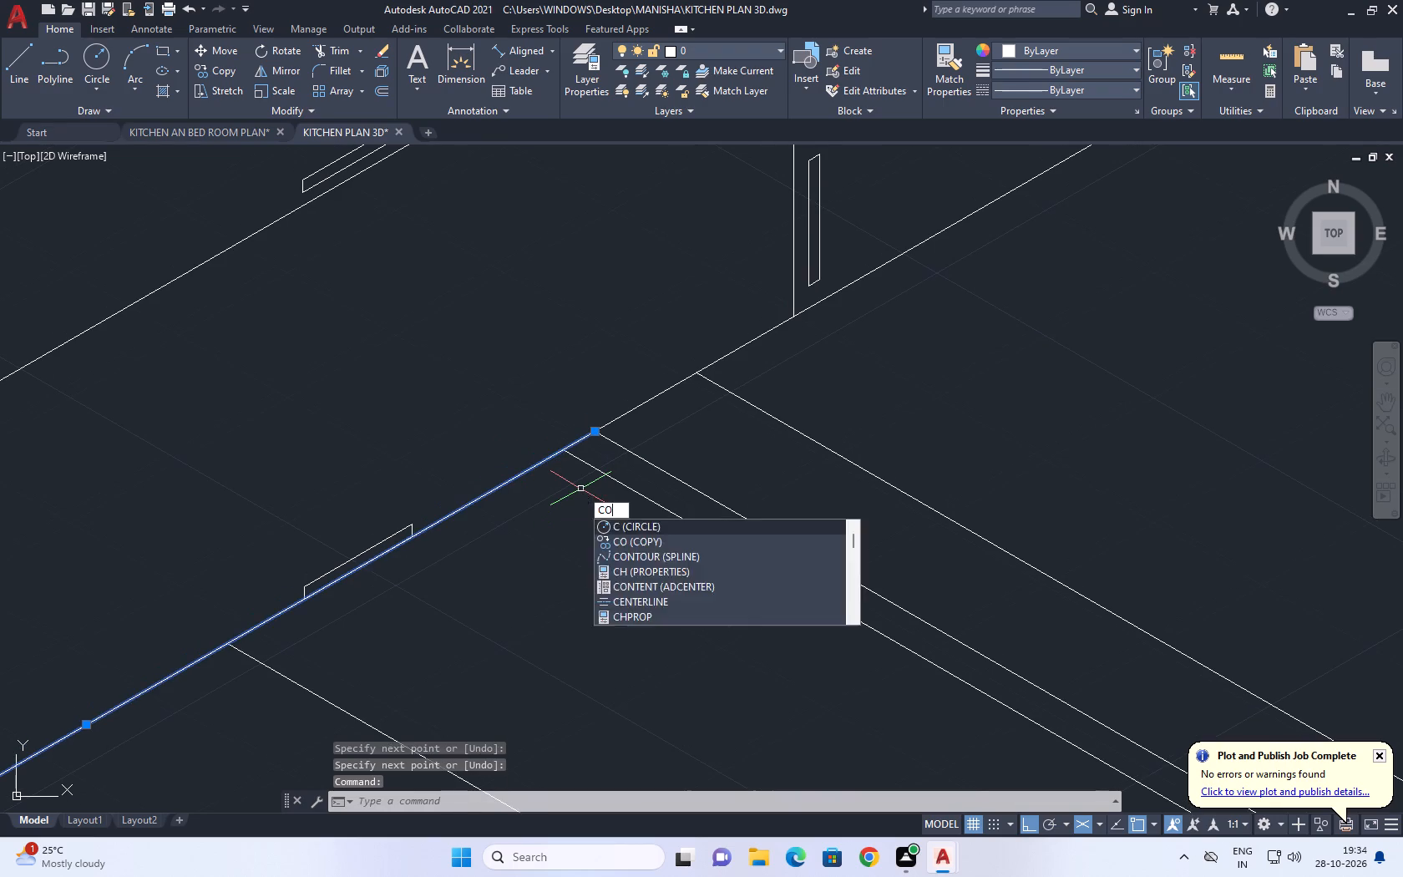
pyautogui.press('space')
pyautogui.click(563, 483)
pyautogui.write('3')
pyautogui.press('space')
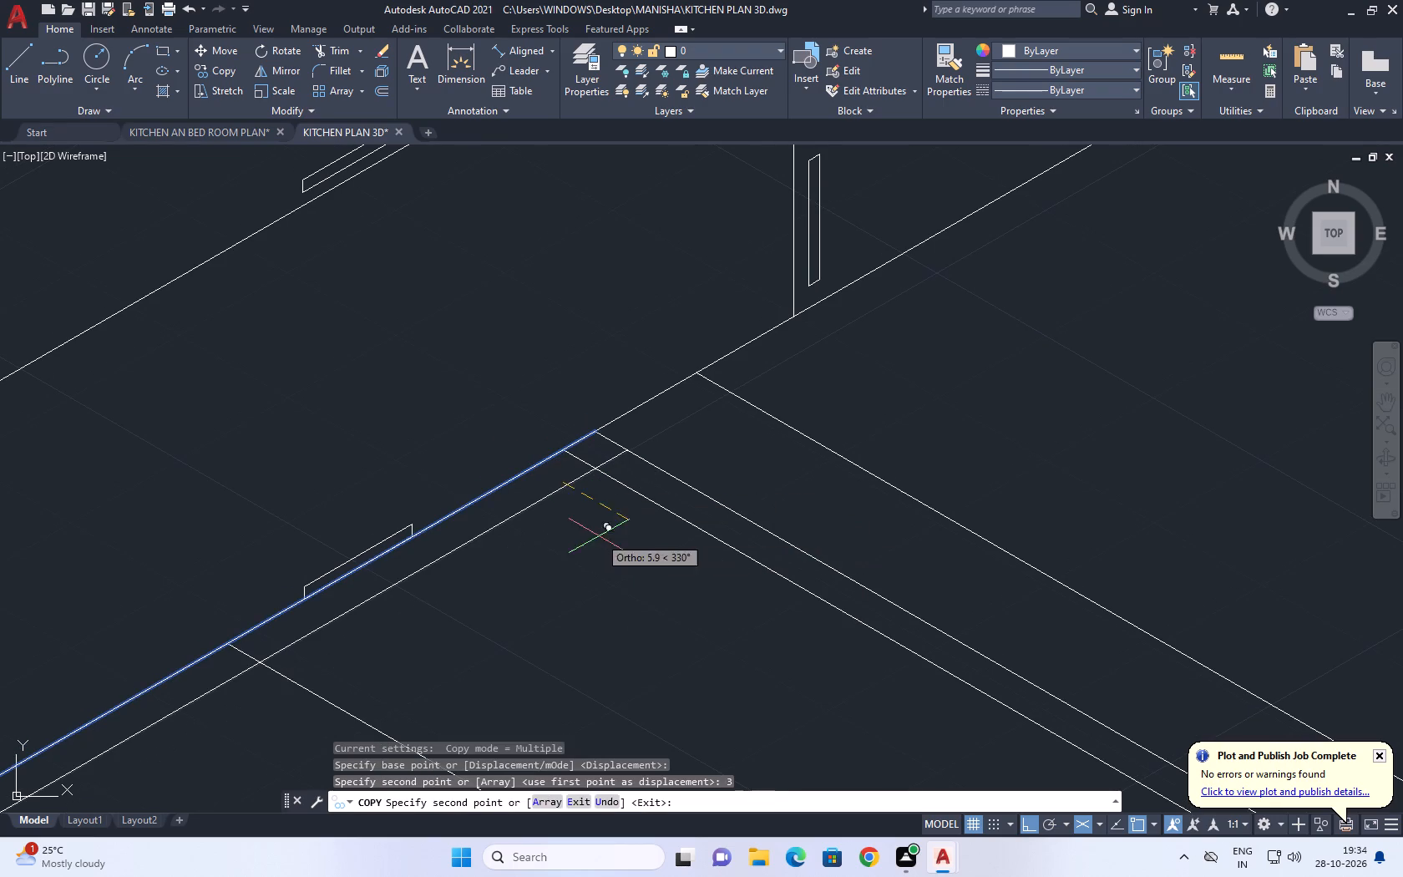
pyautogui.press('Escape')
# Delete the original line drawn along the countertop's back edge.
pyautogui.click(542, 459)
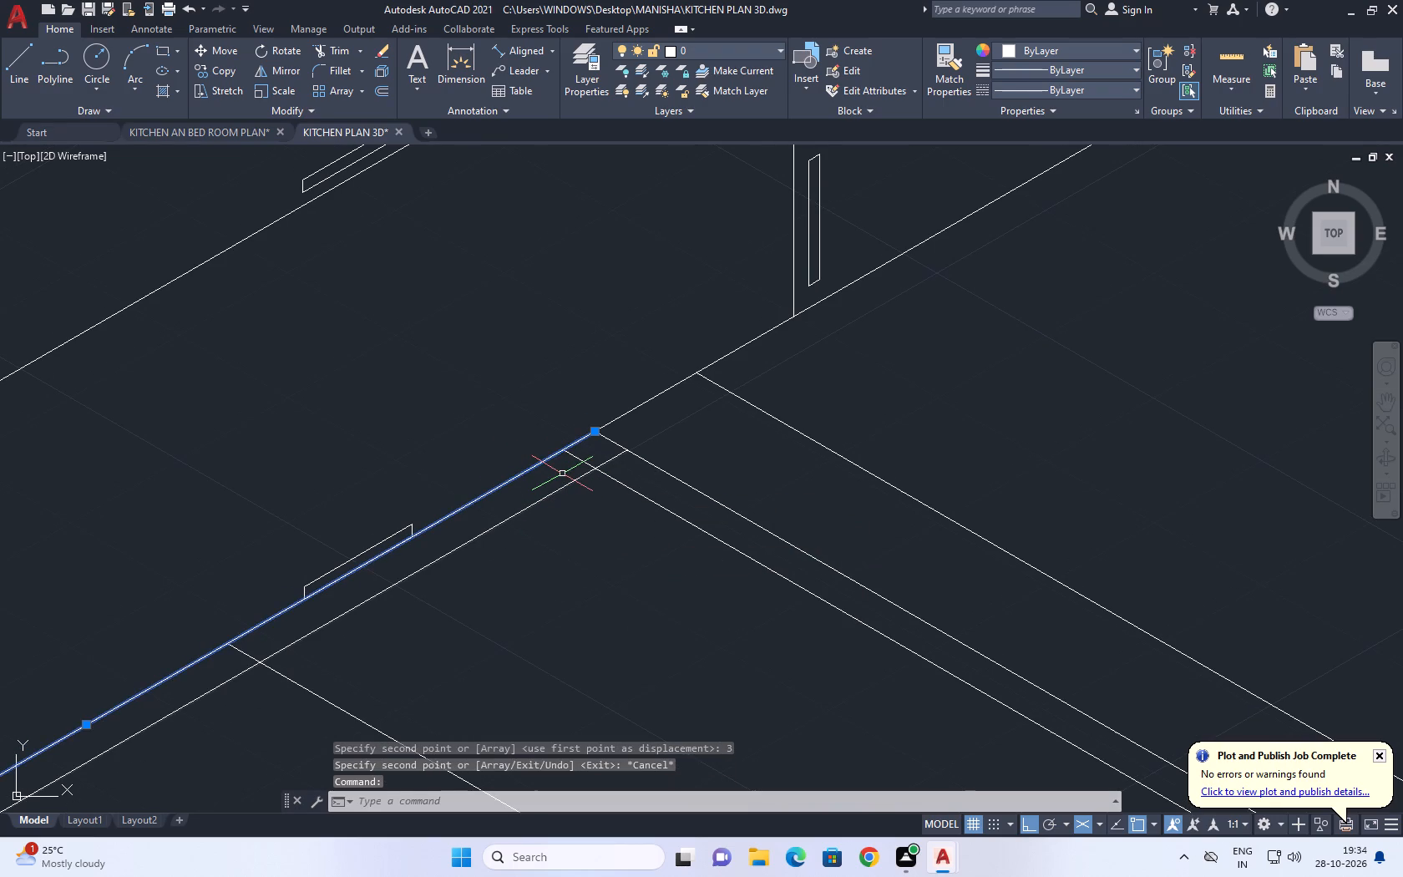
pyautogui.press('Delete')
# Trim the overlapping ends where the inner back line crosses the inner side line at the countertop's far back corner.
pyautogui.write('TR')
pyautogui.press('space')
pyautogui.scroll(3, 565, 470)
pyautogui.click(762, 452)
pyautogui.click(622, 442)
pyautogui.scroll(-6, 770, 427)
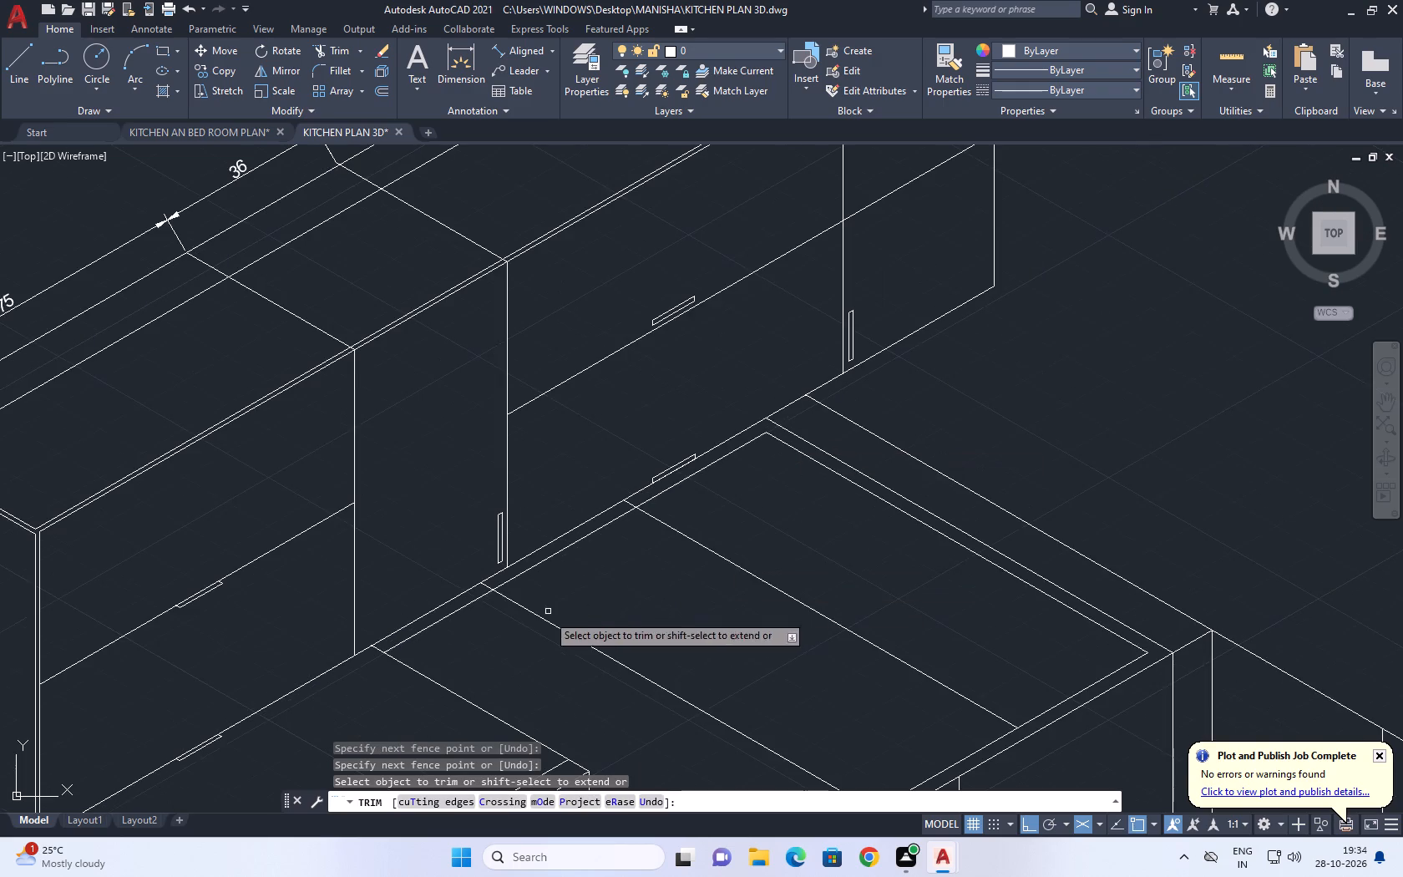
# Trim the ends of both countertop dividing lines between the inner back line and the back edge.
pyautogui.scroll(2, 443, 638)
pyautogui.moveTo(430, 625); pyautogui.dragTo(609, 431, button='middle')
pyautogui.scroll(-3, 716, 323)
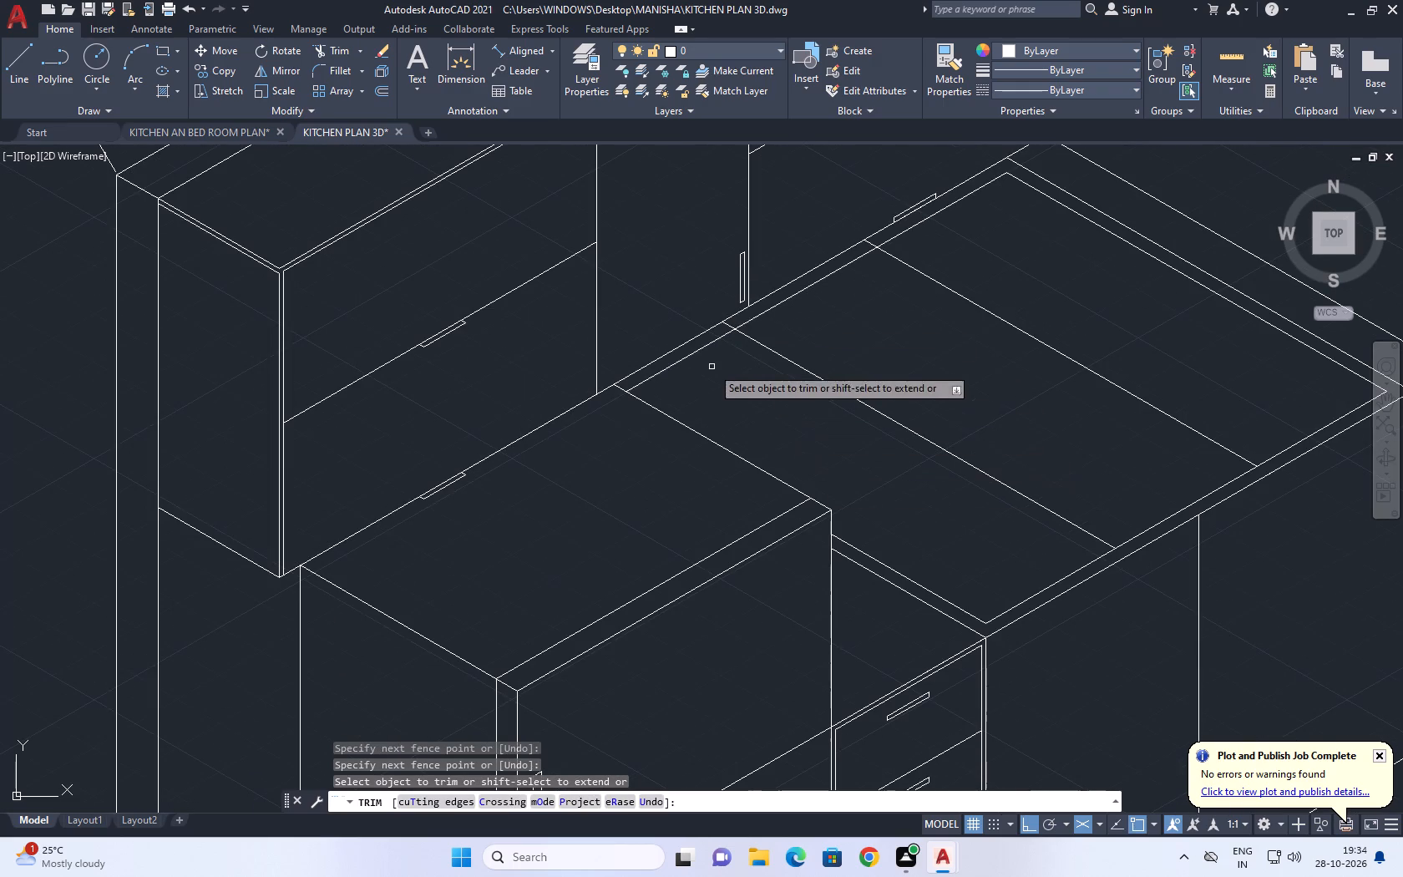
pyautogui.moveTo(738, 317); pyautogui.dragTo(630, 530, button='middle')
pyautogui.scroll(1, 757, 457)
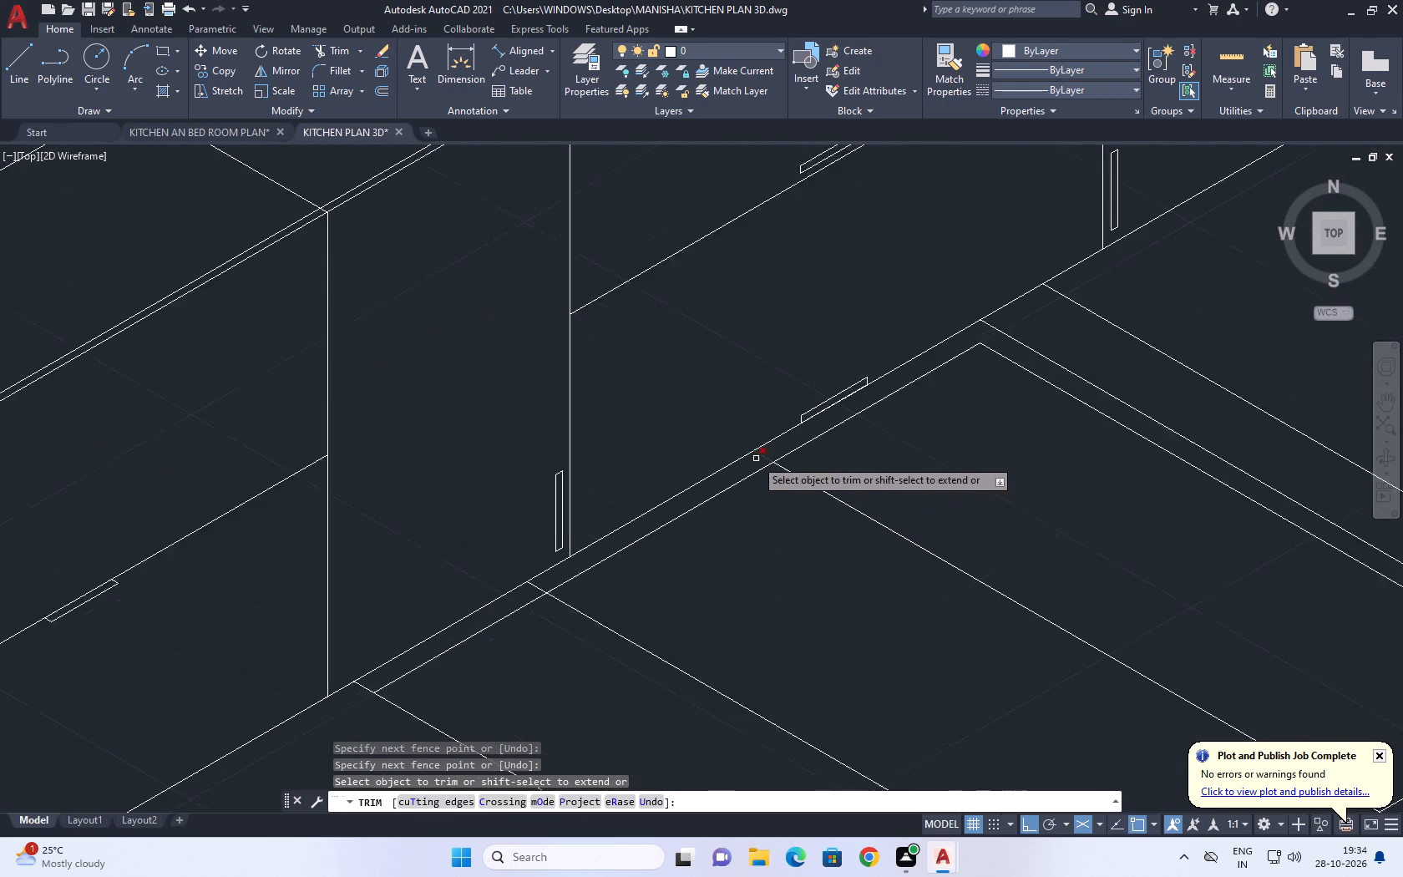
pyautogui.scroll(1, 753, 460)
pyautogui.click(774, 454)
pyautogui.click(415, 661)
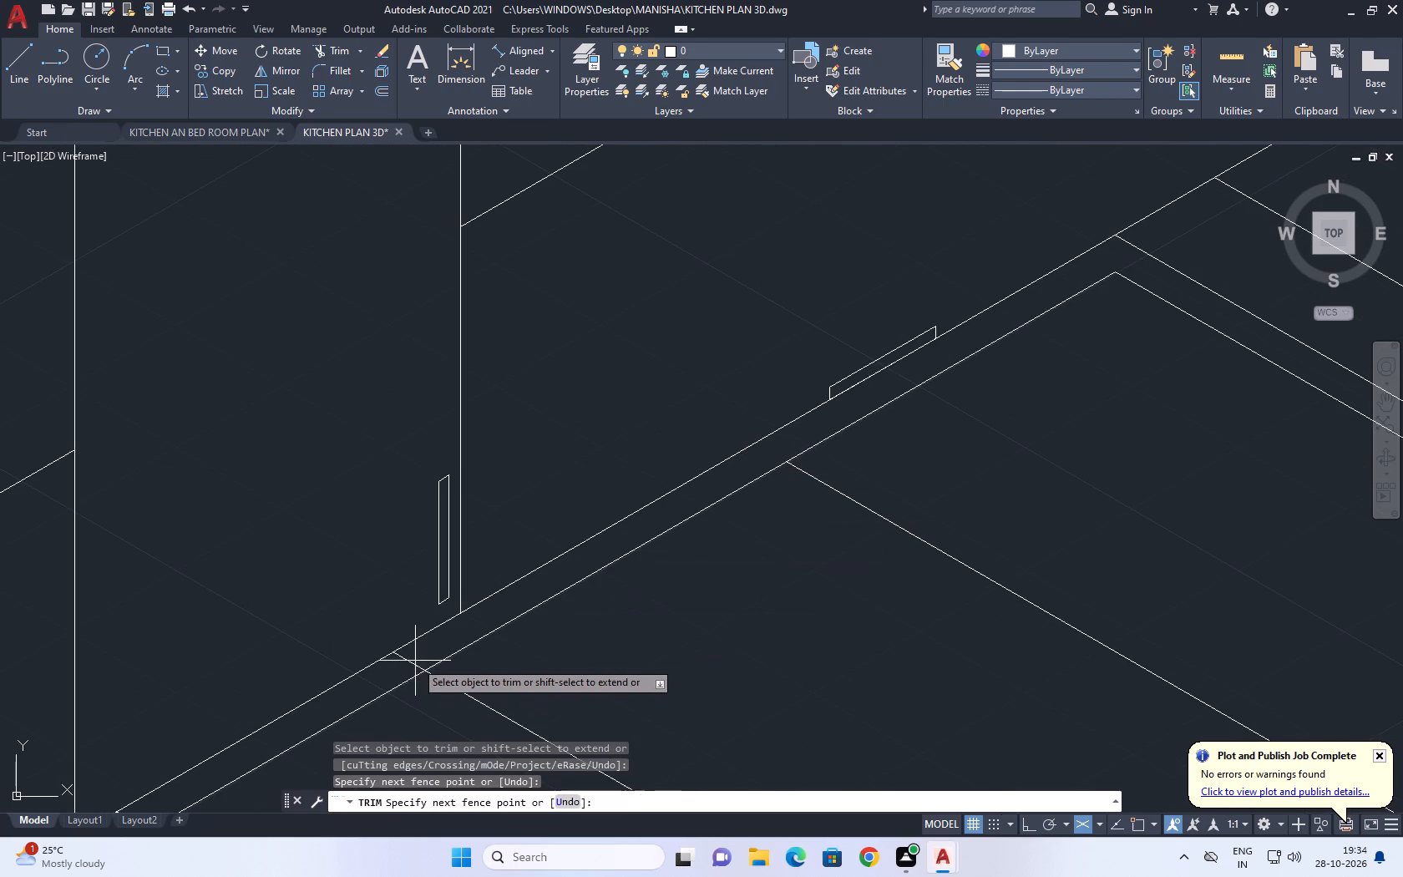
pyautogui.click(408, 669)
pyautogui.press('space')
# Measure the outer line beside the countertop's corner side, from the back edge to the front corner, using an aligned dimension.
pyautogui.scroll(-4, 552, 637)
pyautogui.scroll(1, 557, 637)
pyautogui.moveTo(595, 625); pyautogui.dragTo(566, 565, button='middle')
pyautogui.scroll(-2, 811, 639)
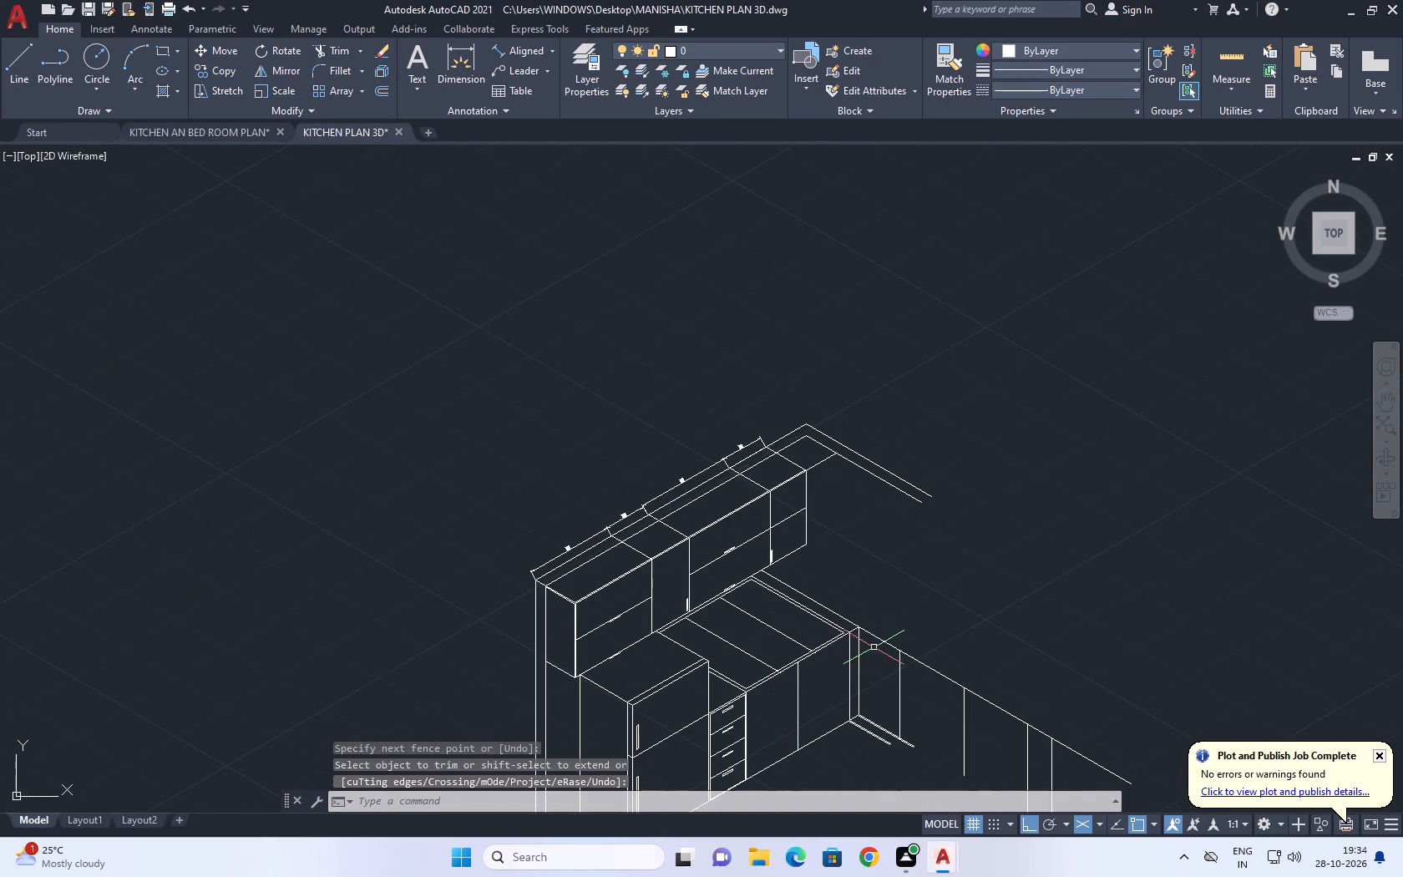
pyautogui.moveTo(874, 646); pyautogui.dragTo(819, 437, button='middle')
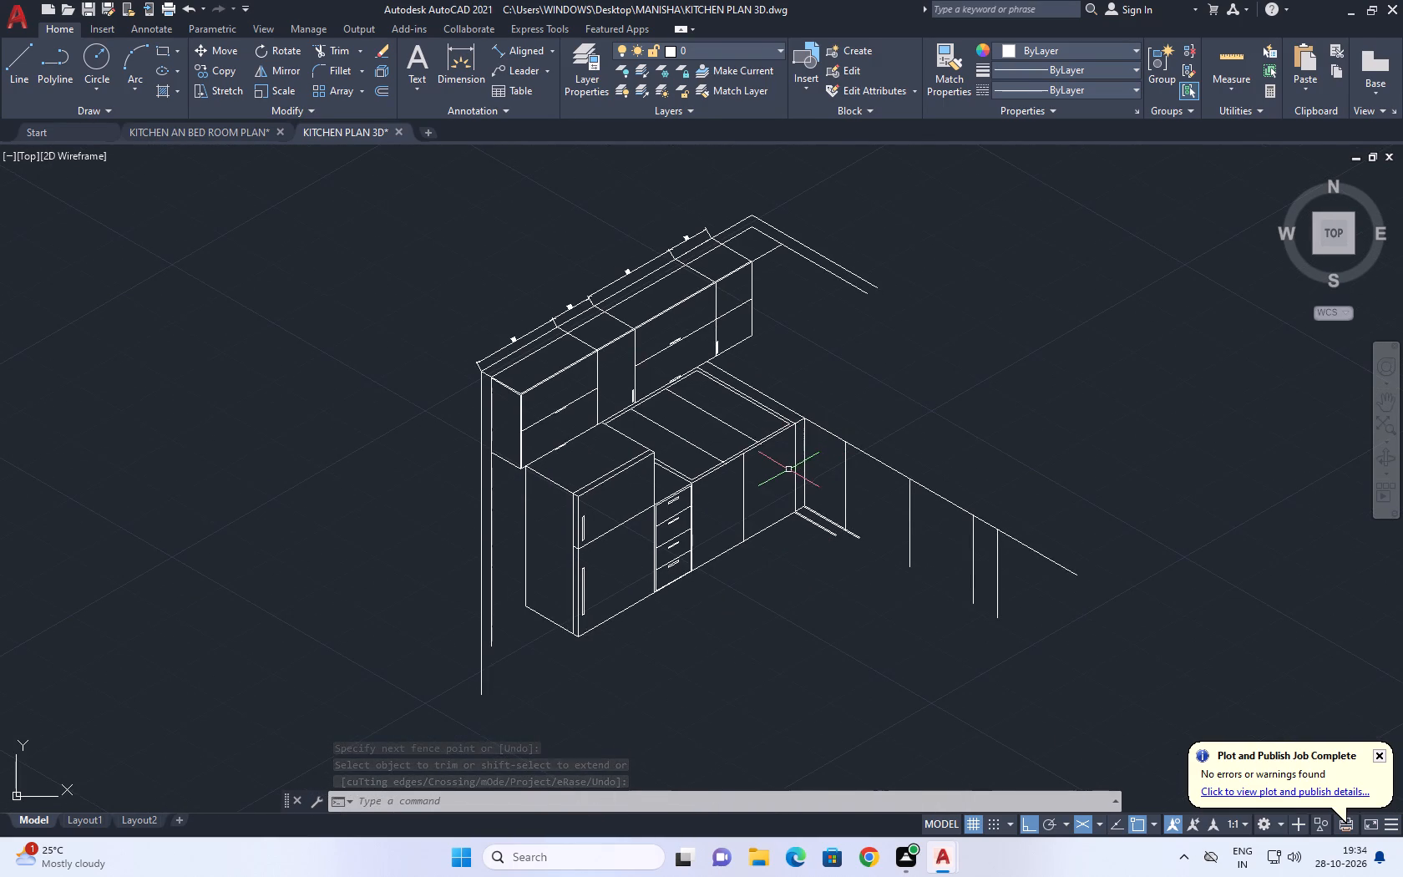
pyautogui.moveTo(780, 472); pyautogui.dragTo(774, 509, button='middle')
pyautogui.moveTo(717, 423); pyautogui.dragTo(717, 450, button='middle')
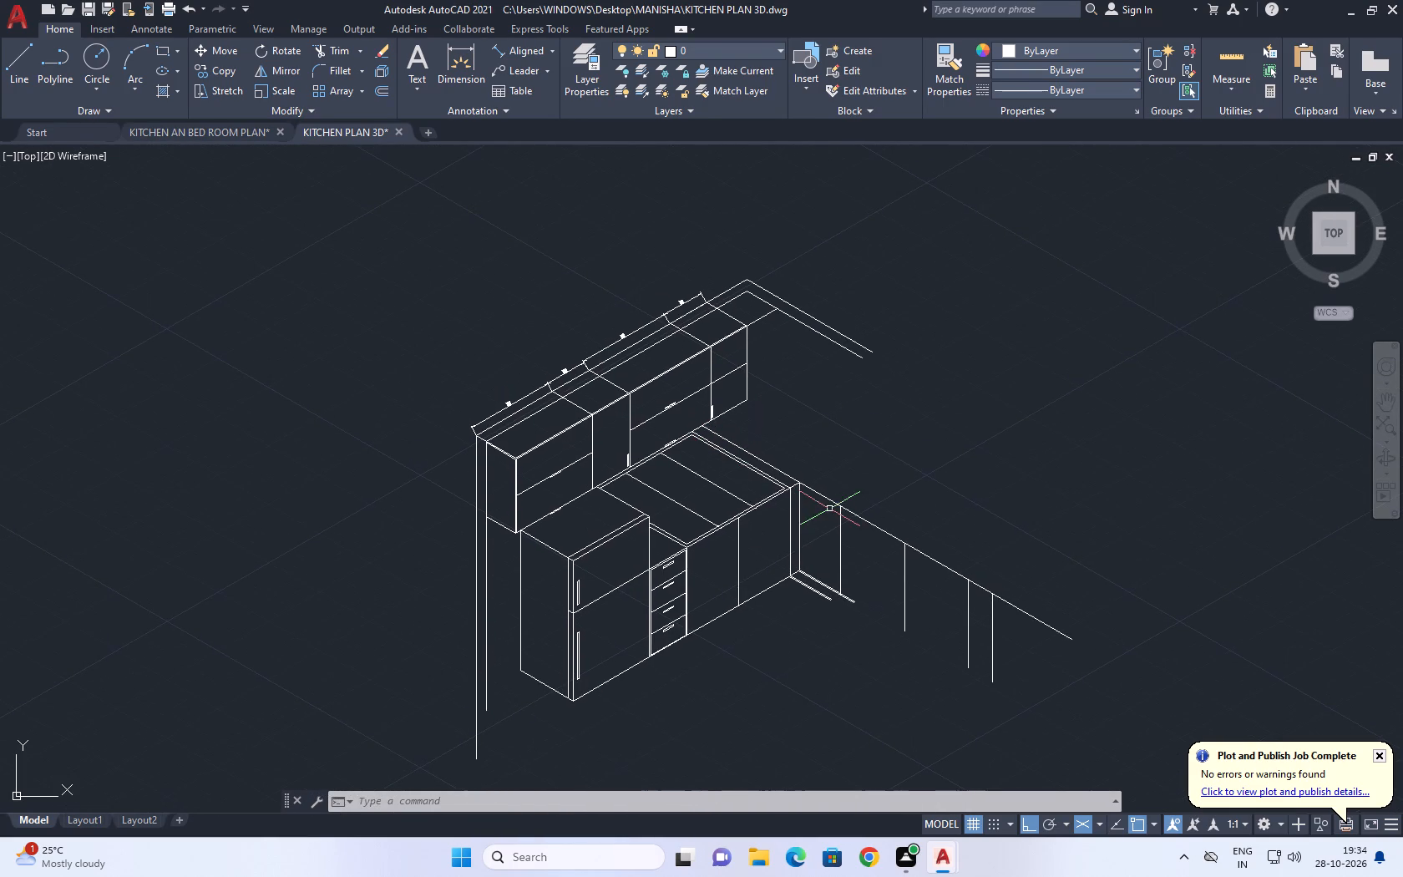
pyautogui.moveTo(775, 435); pyautogui.dragTo(758, 483, button='middle')
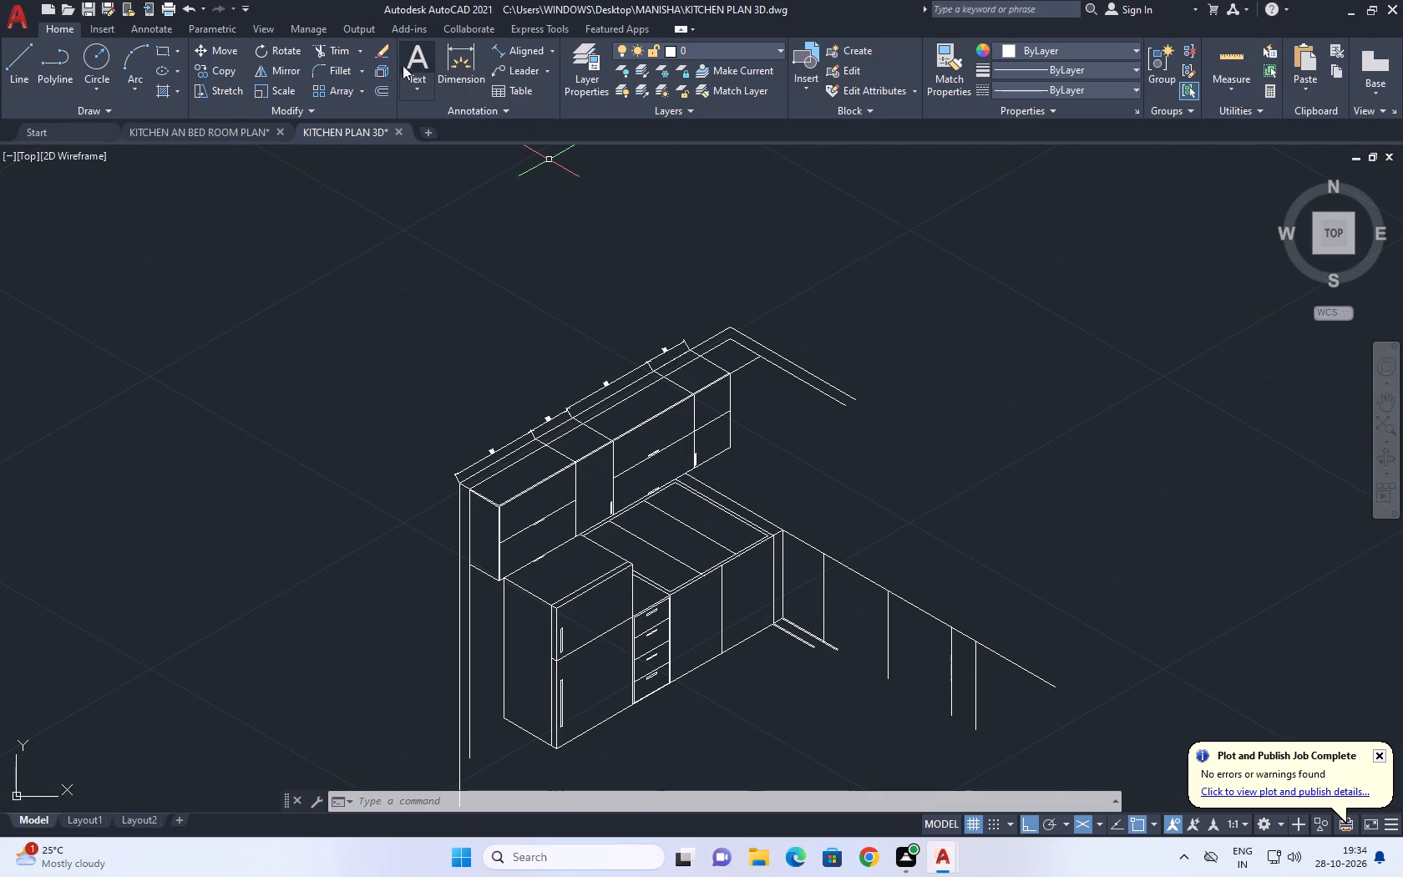
pyautogui.click(513, 50)
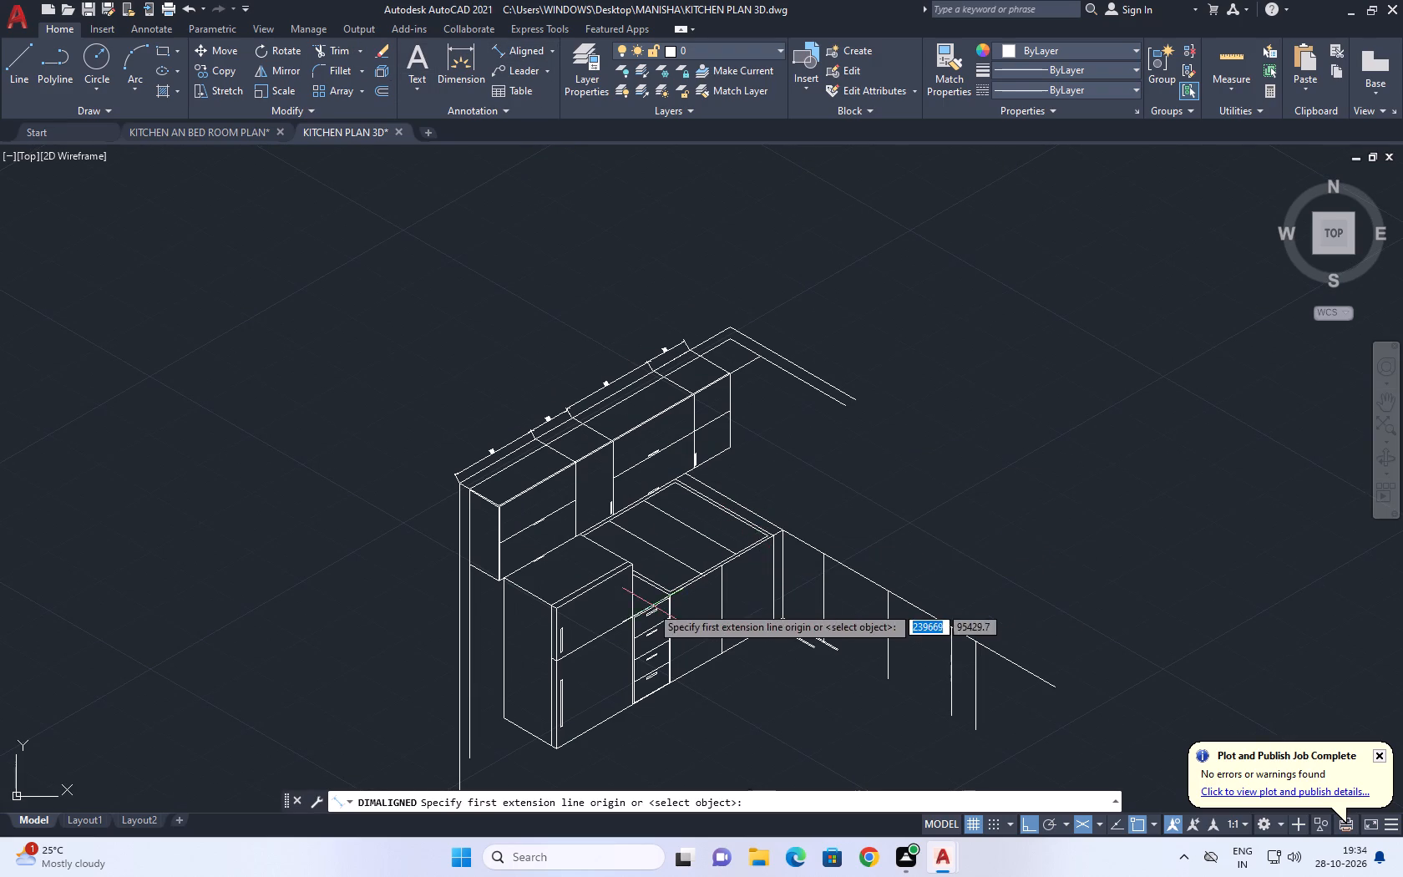
pyautogui.scroll(2, 657, 606)
pyautogui.moveTo(767, 386); pyautogui.dragTo(780, 428, button='middle')
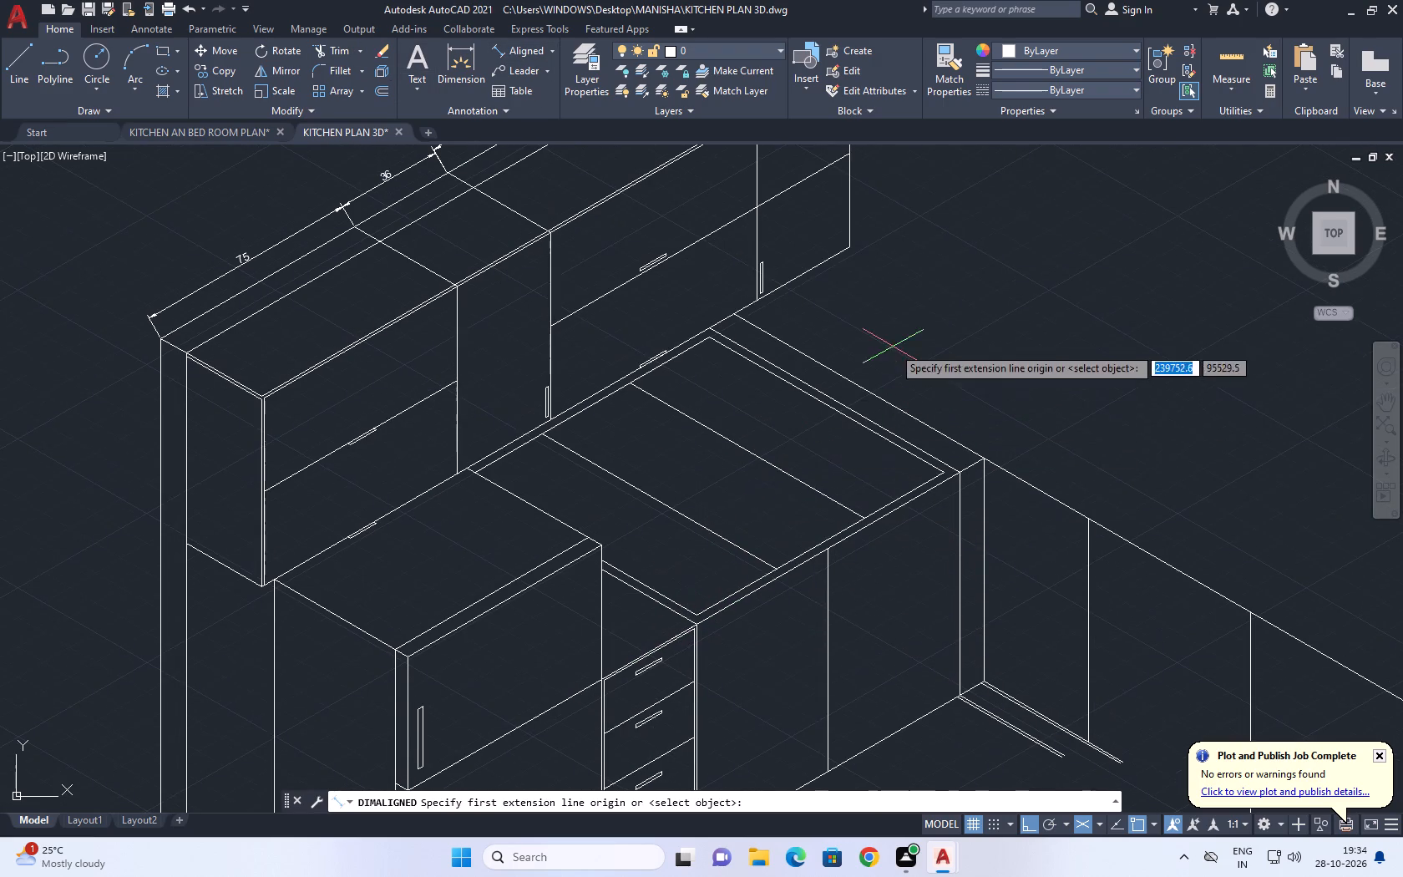
pyautogui.click(737, 314)
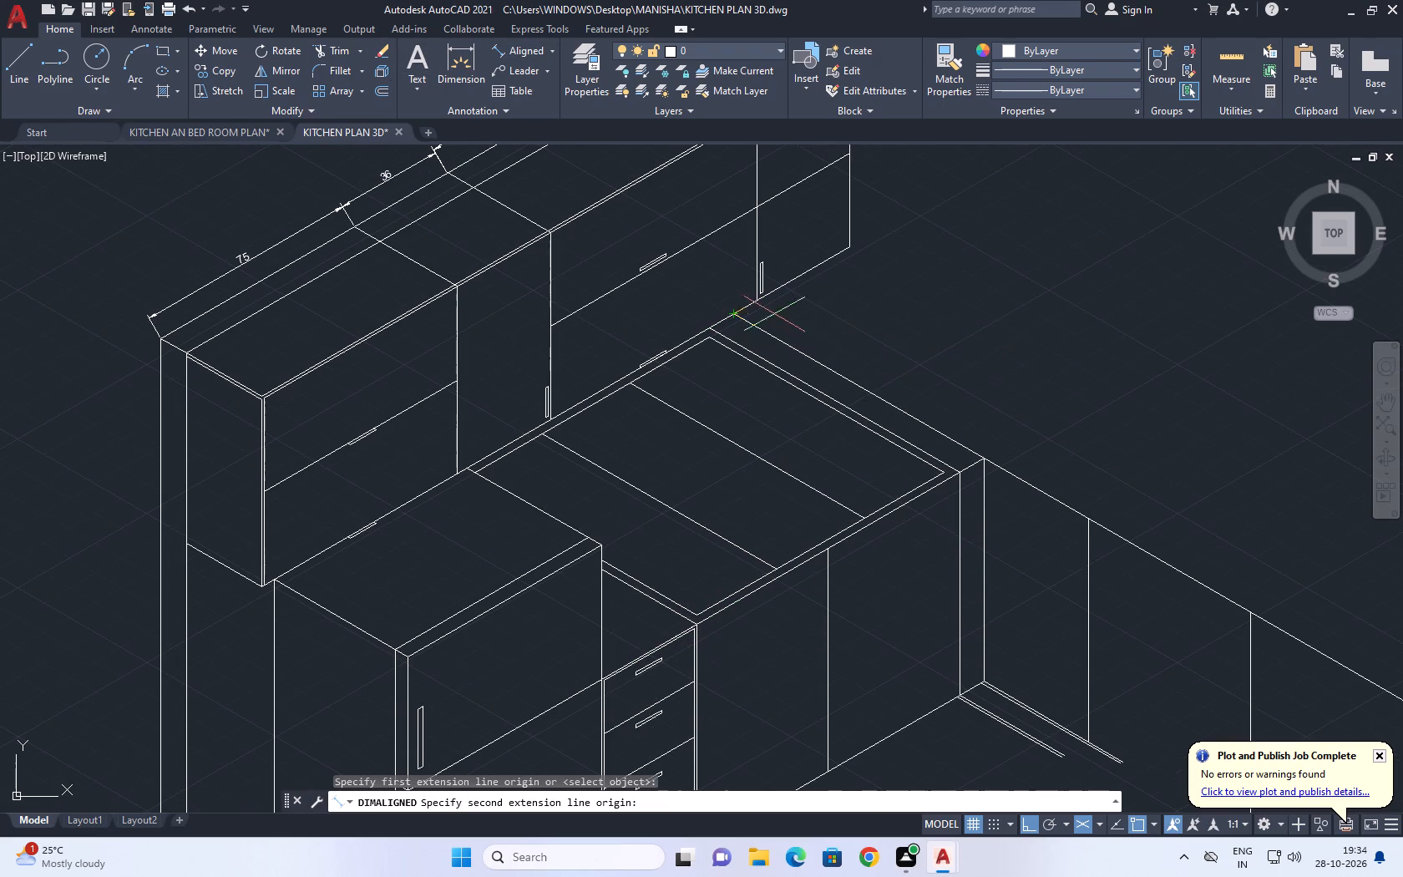
pyautogui.click(986, 460)
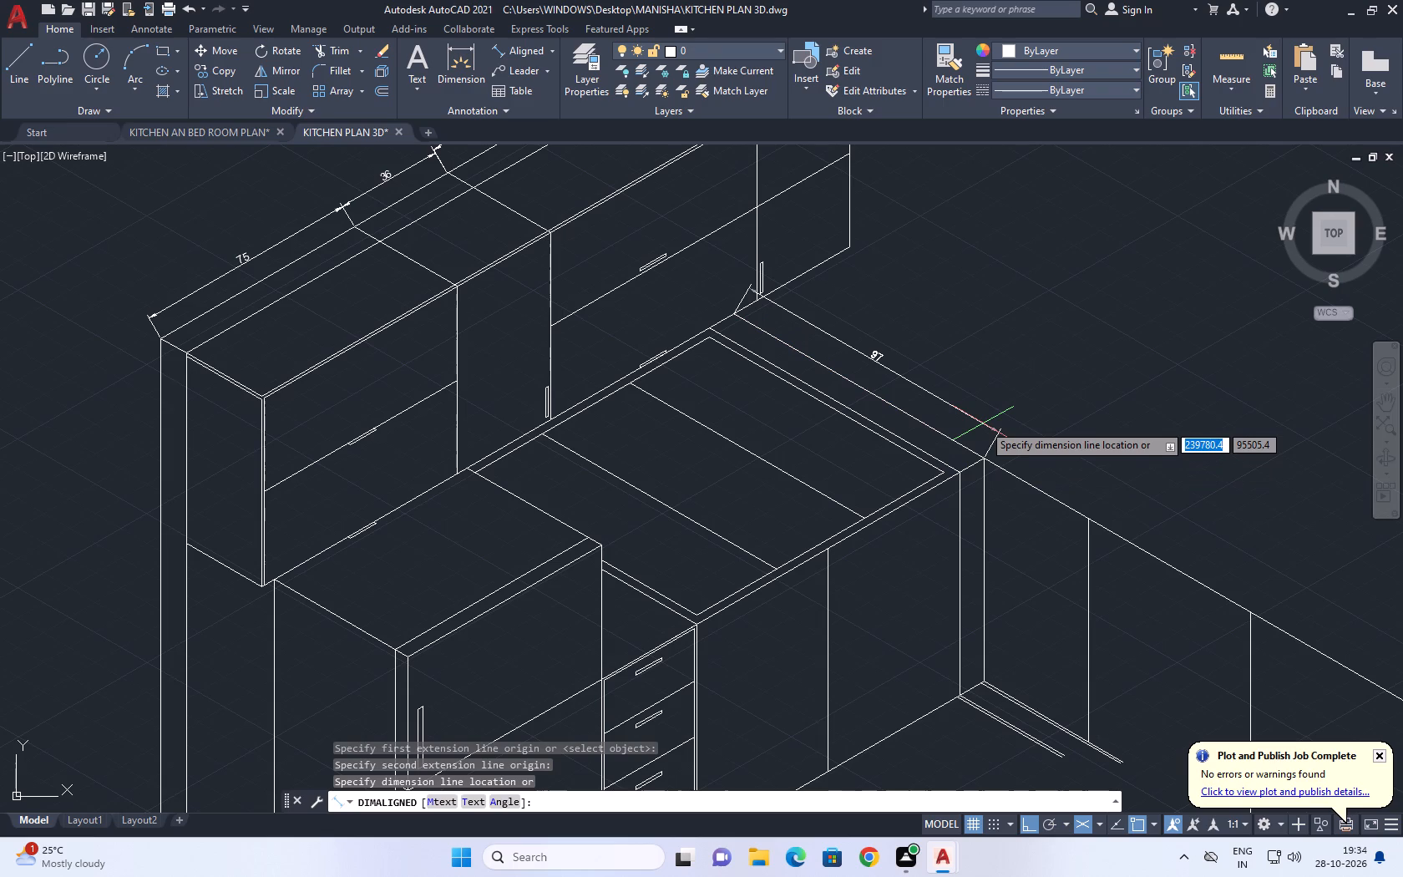
pyautogui.press('space')
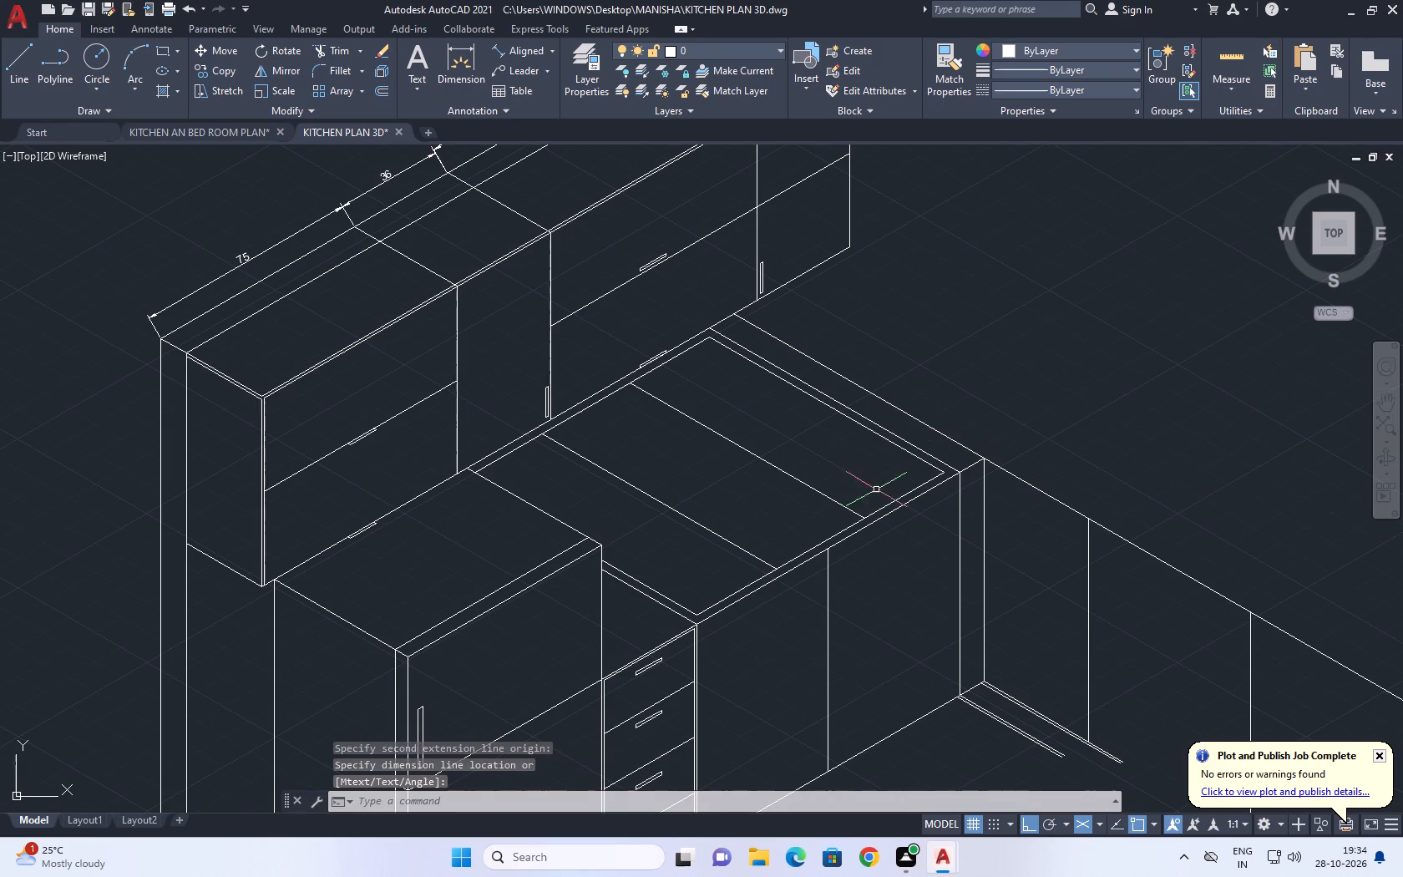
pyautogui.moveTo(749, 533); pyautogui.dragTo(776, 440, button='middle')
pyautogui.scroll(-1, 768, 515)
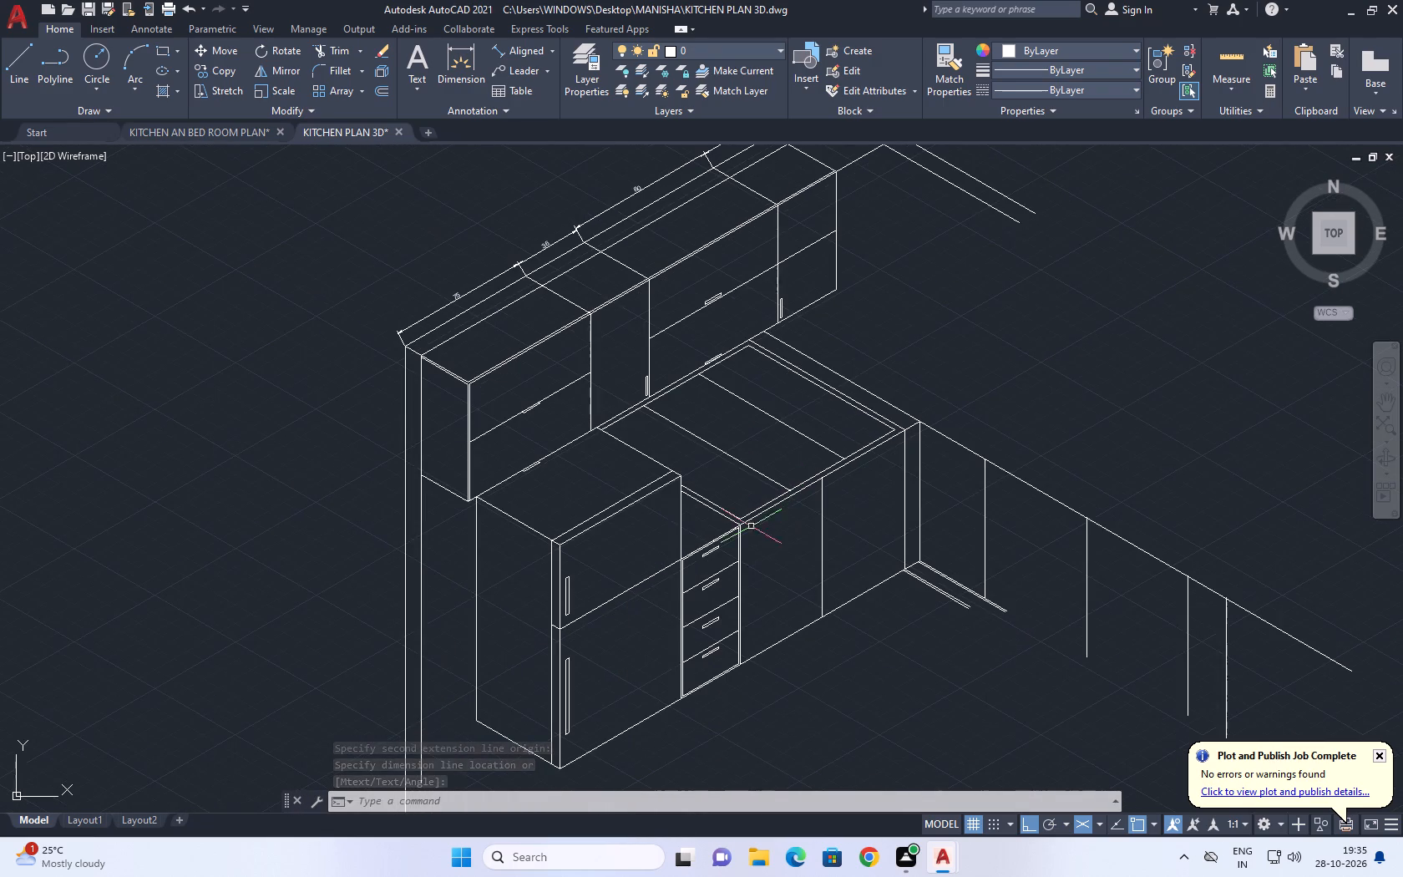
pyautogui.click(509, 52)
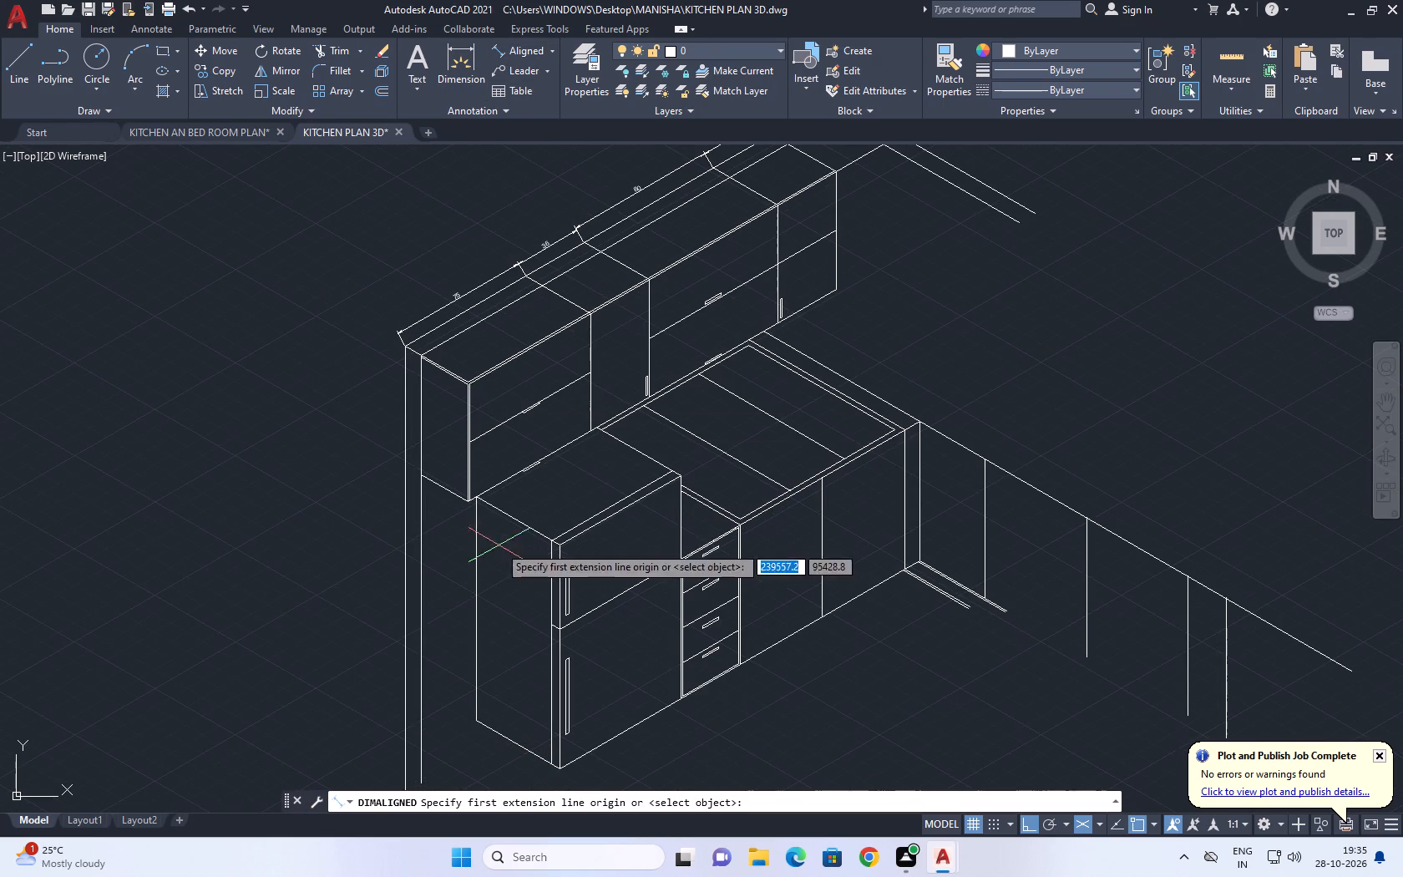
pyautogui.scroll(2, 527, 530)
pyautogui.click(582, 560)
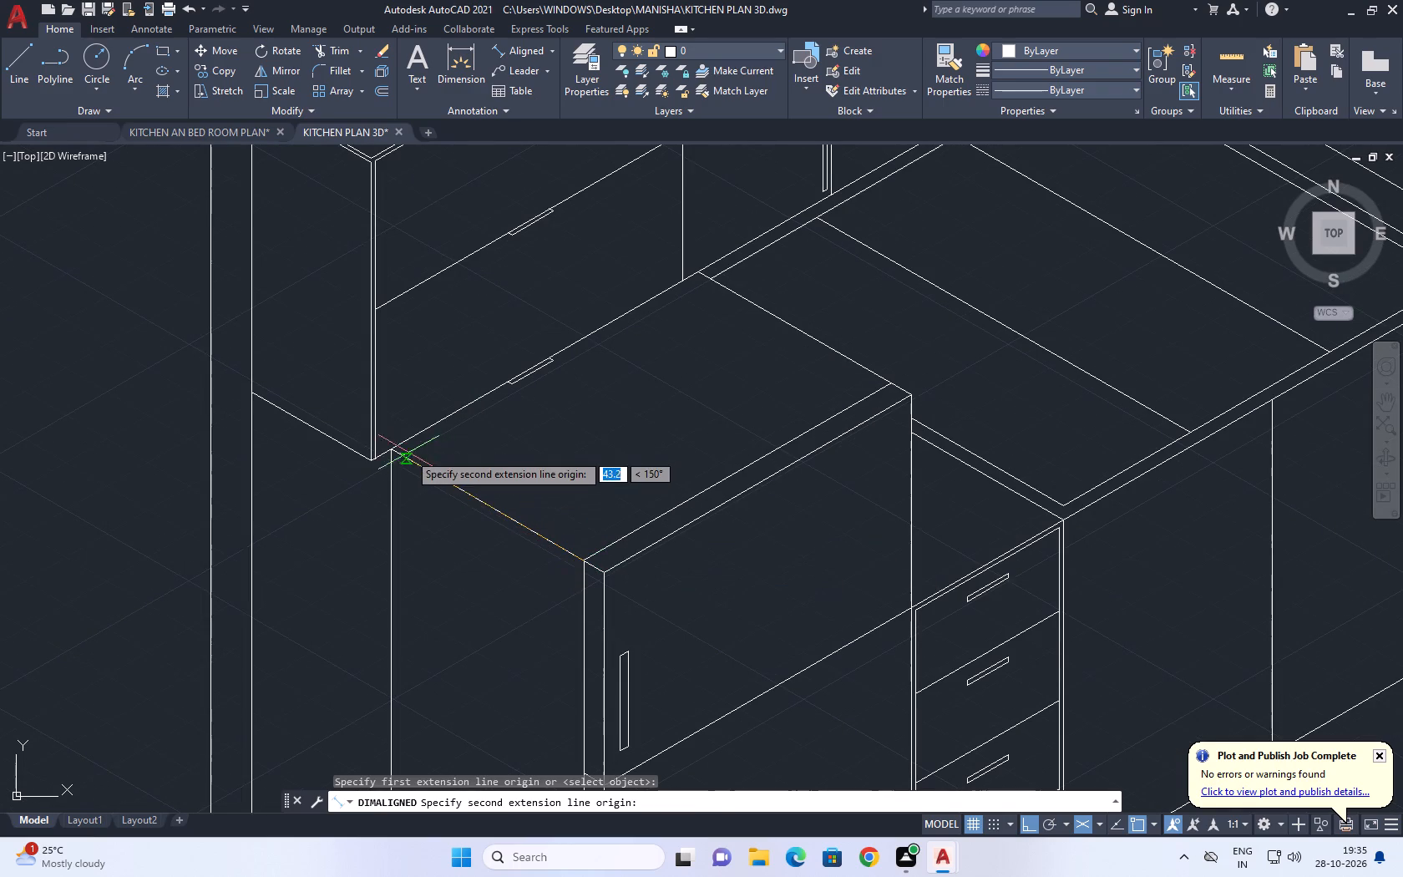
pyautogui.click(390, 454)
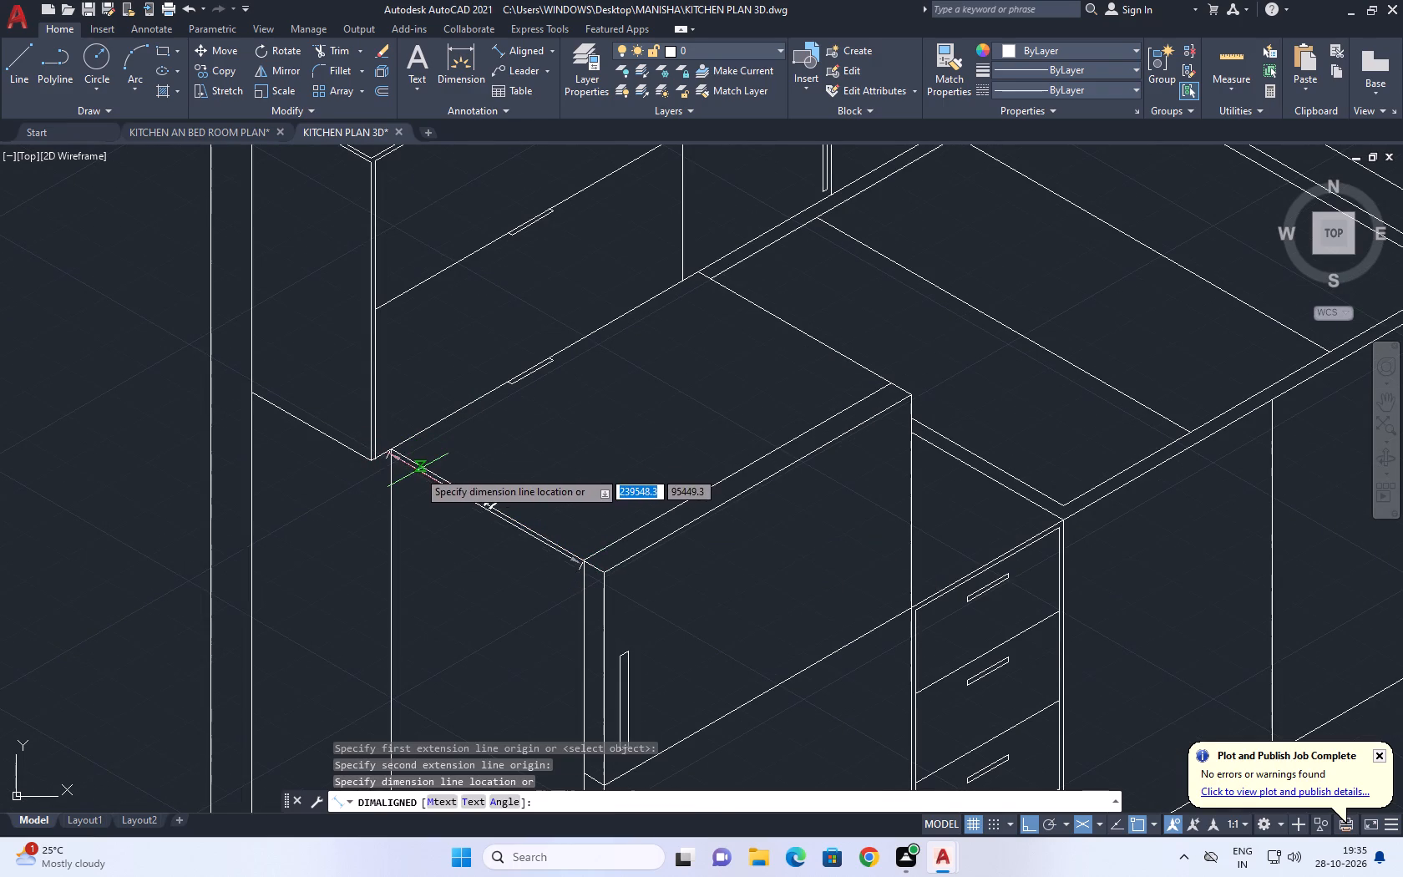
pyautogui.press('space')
# Place an aligned dimension along the tall unit's top side edge, from its back corner to its outer front corner.
pyautogui.press('space')
pyautogui.click(394, 448)
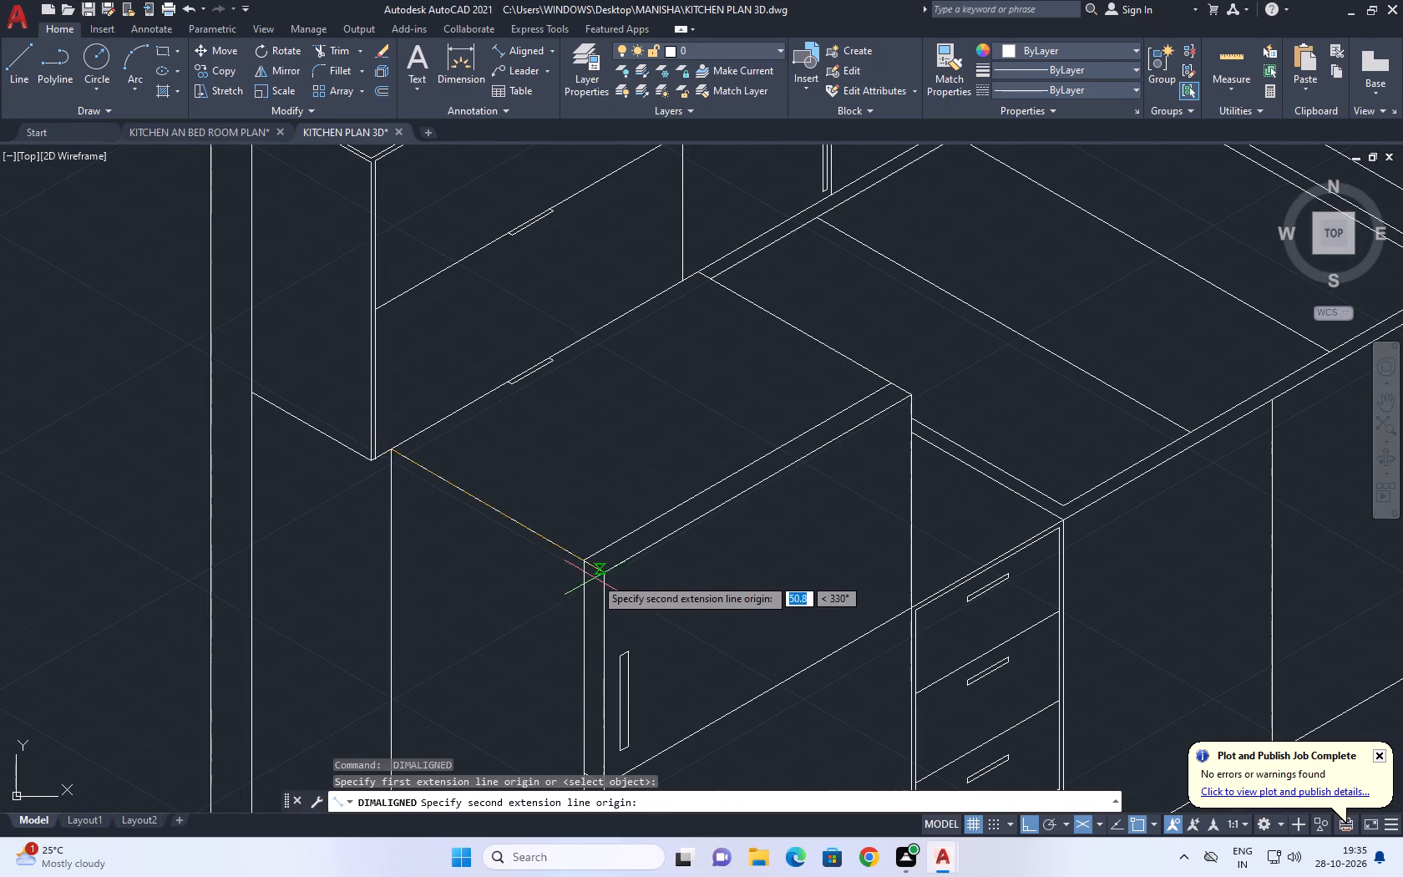
pyautogui.click(600, 574)
pyautogui.click(589, 592)
# Draw a line from the tall unit's top front corner beside the drawers, at 30° across the countertop and past its far edge.
pyautogui.moveTo(781, 505); pyautogui.dragTo(669, 553, button='middle')
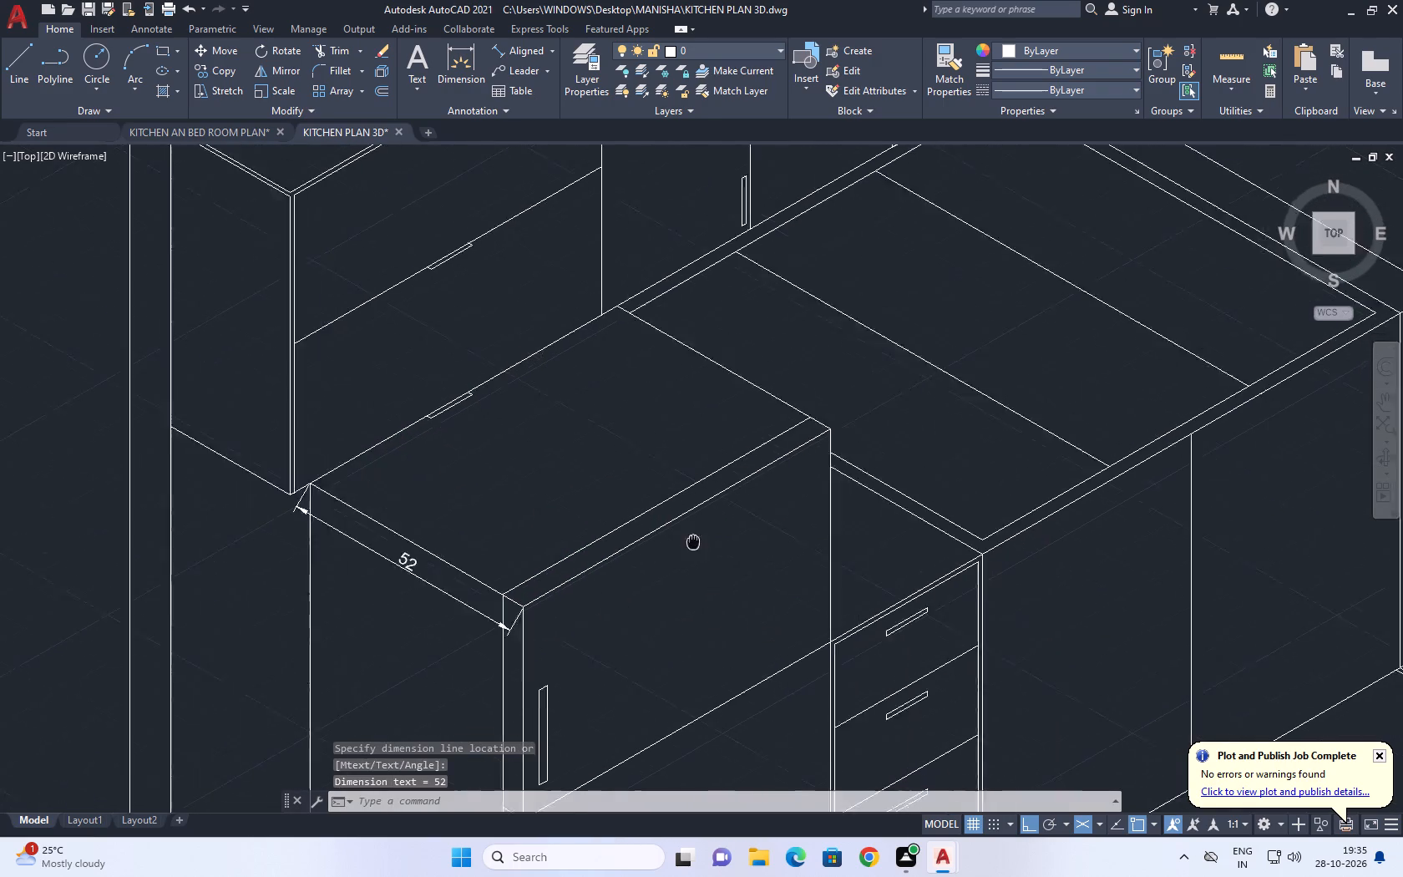
pyautogui.moveTo(669, 553); pyautogui.dragTo(504, 607, button='middle')
pyautogui.scroll(-2, 572, 596)
pyautogui.scroll(1, 777, 575)
pyautogui.moveTo(774, 575); pyautogui.dragTo(560, 520, button='middle')
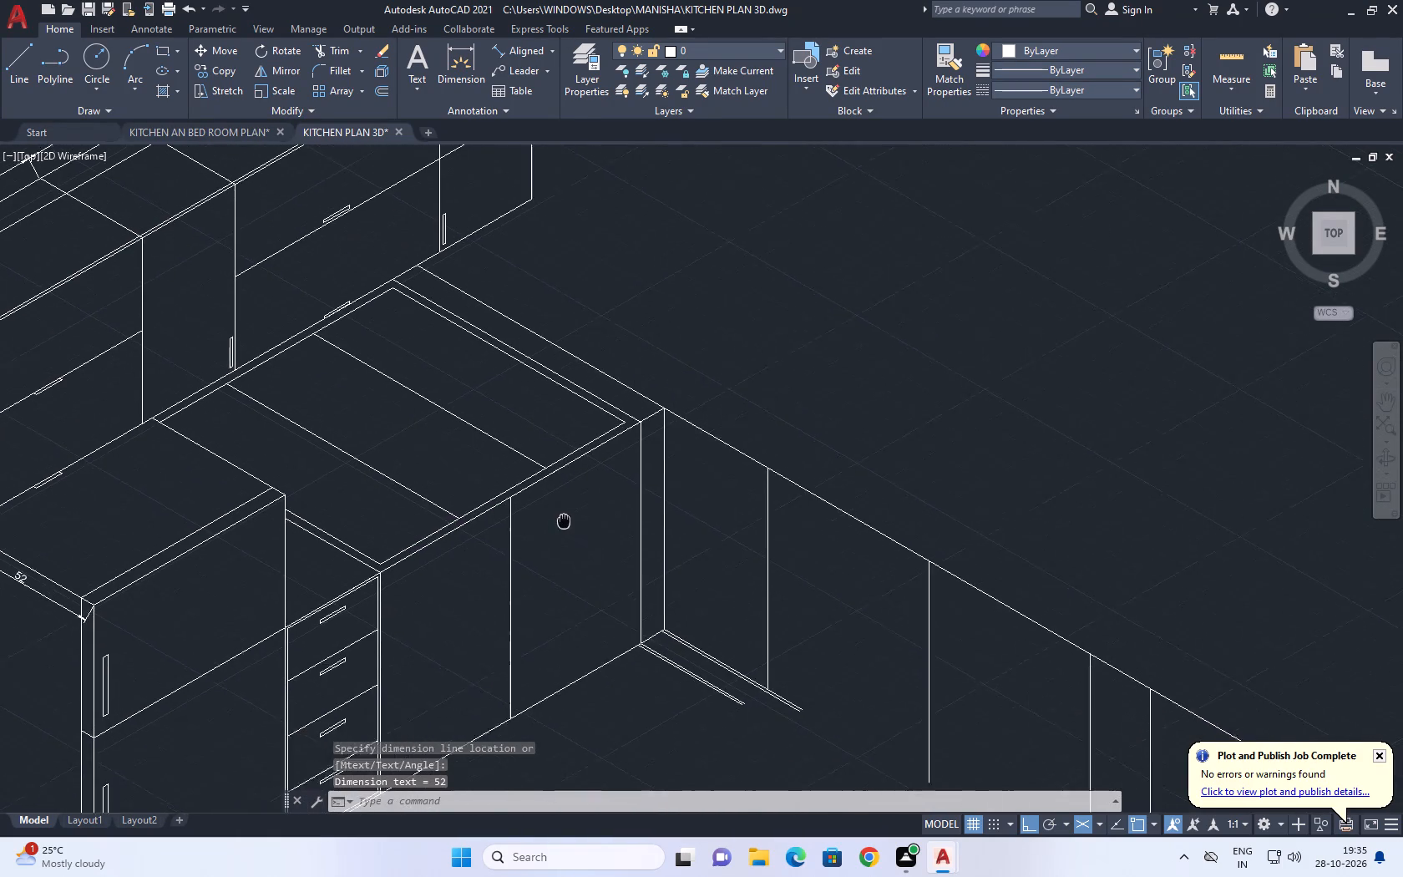
pyautogui.moveTo(560, 520); pyautogui.dragTo(534, 474, button='middle')
pyautogui.press('l')
pyautogui.press('space')
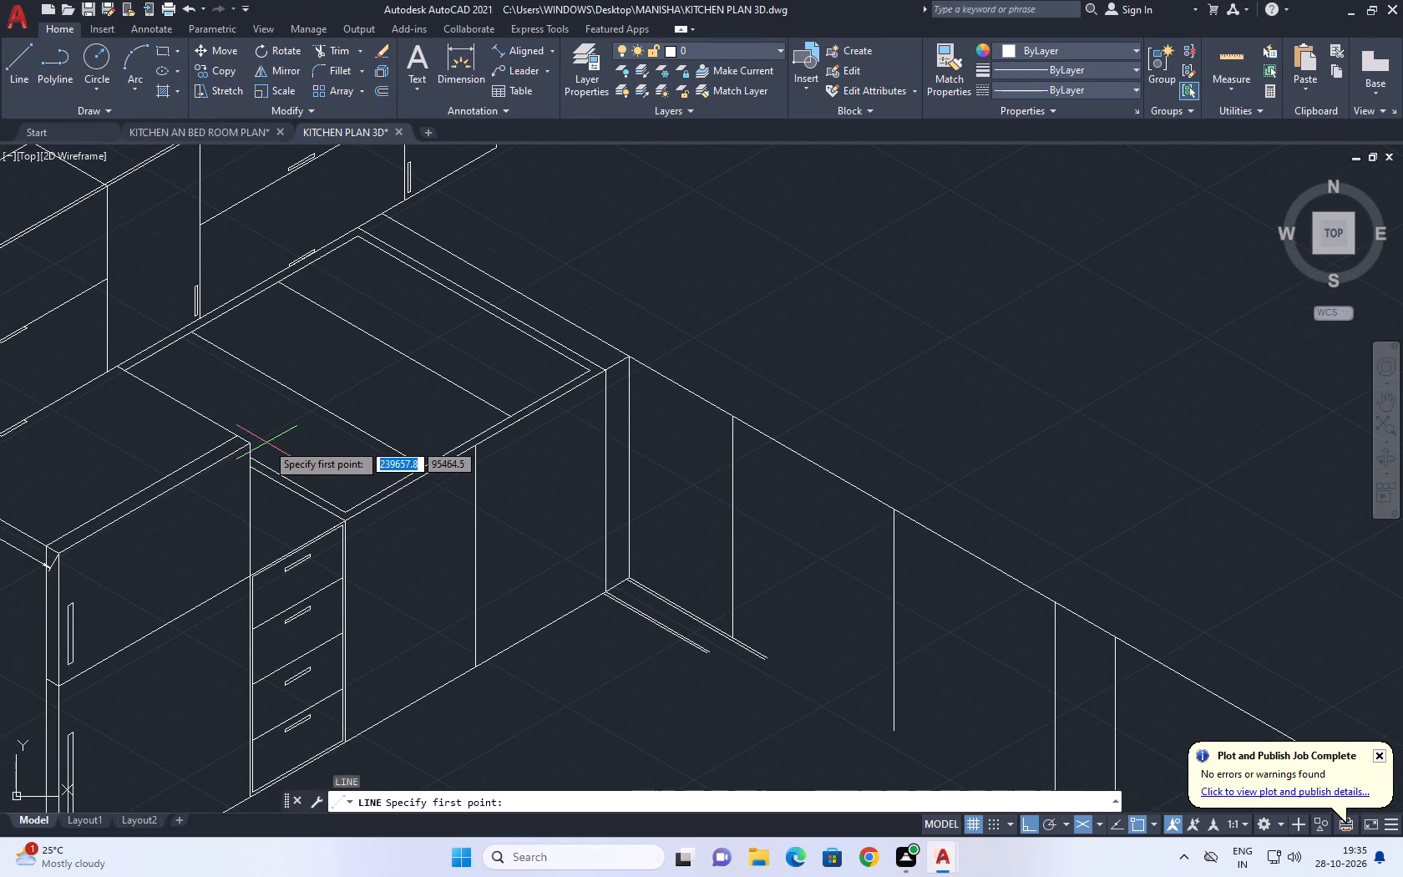
pyautogui.click(251, 445)
pyautogui.click(669, 227)
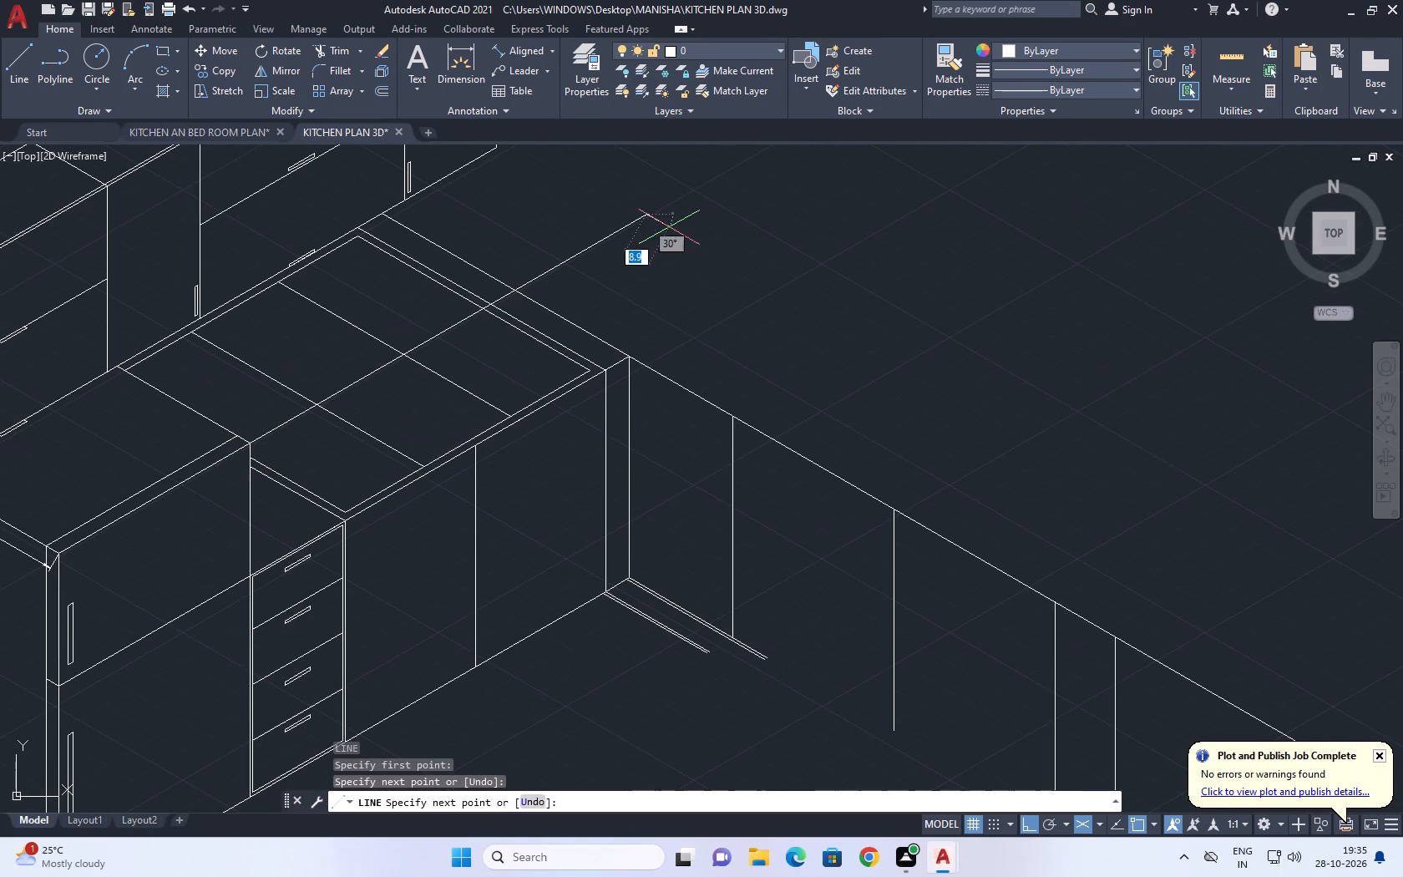
pyautogui.press('space')
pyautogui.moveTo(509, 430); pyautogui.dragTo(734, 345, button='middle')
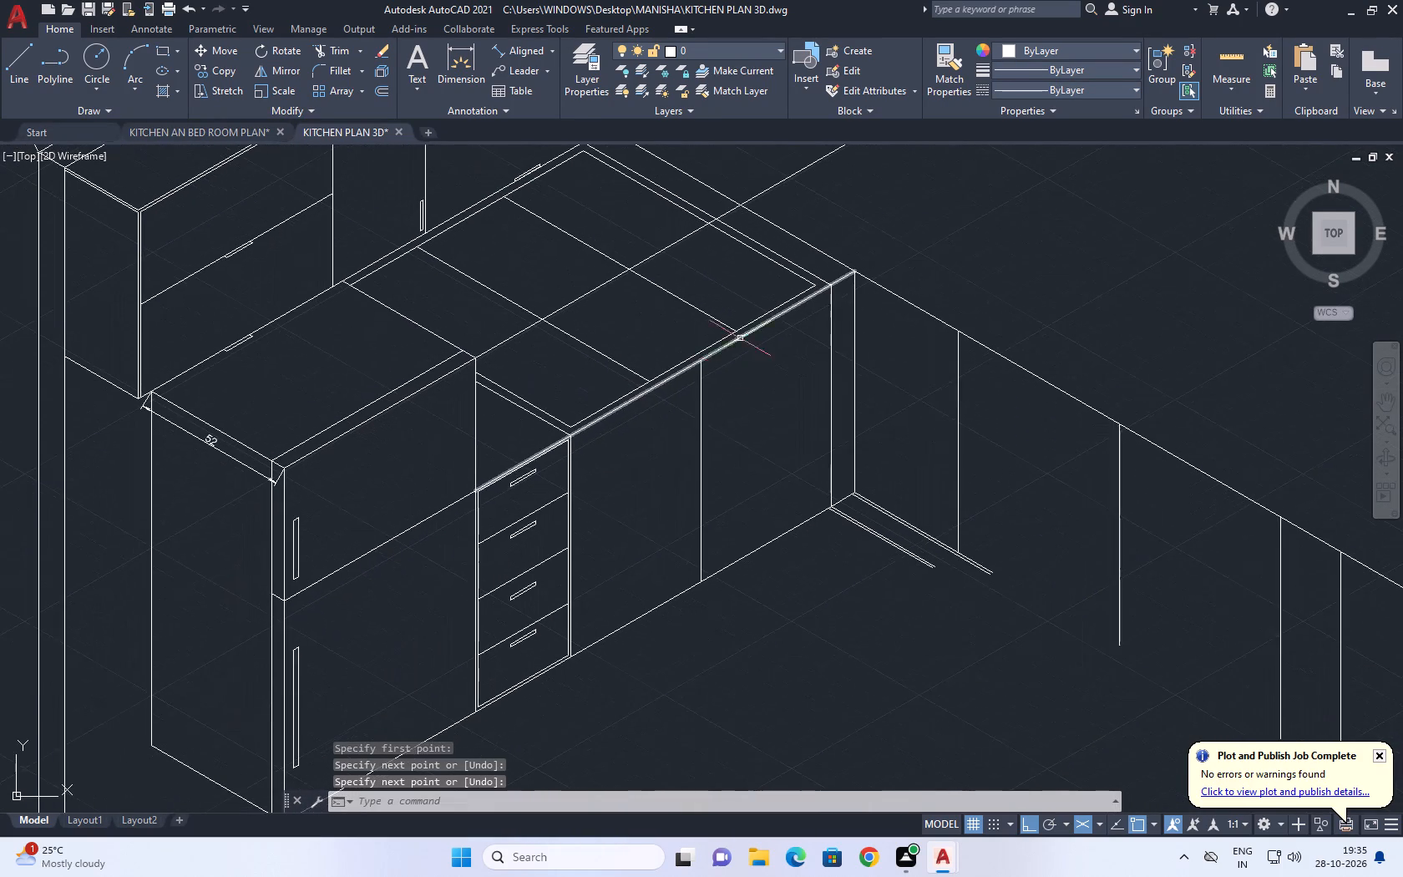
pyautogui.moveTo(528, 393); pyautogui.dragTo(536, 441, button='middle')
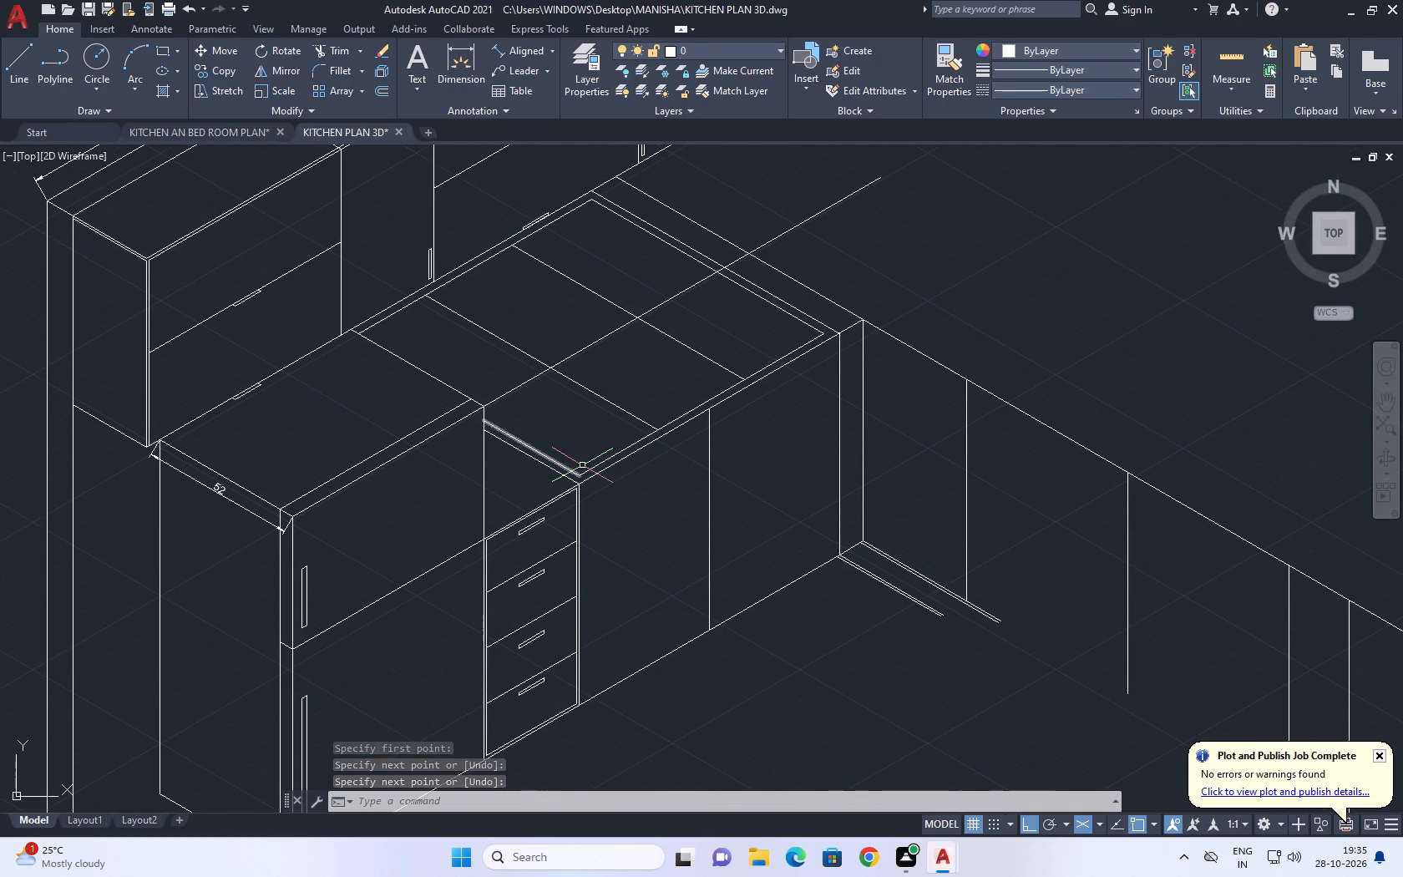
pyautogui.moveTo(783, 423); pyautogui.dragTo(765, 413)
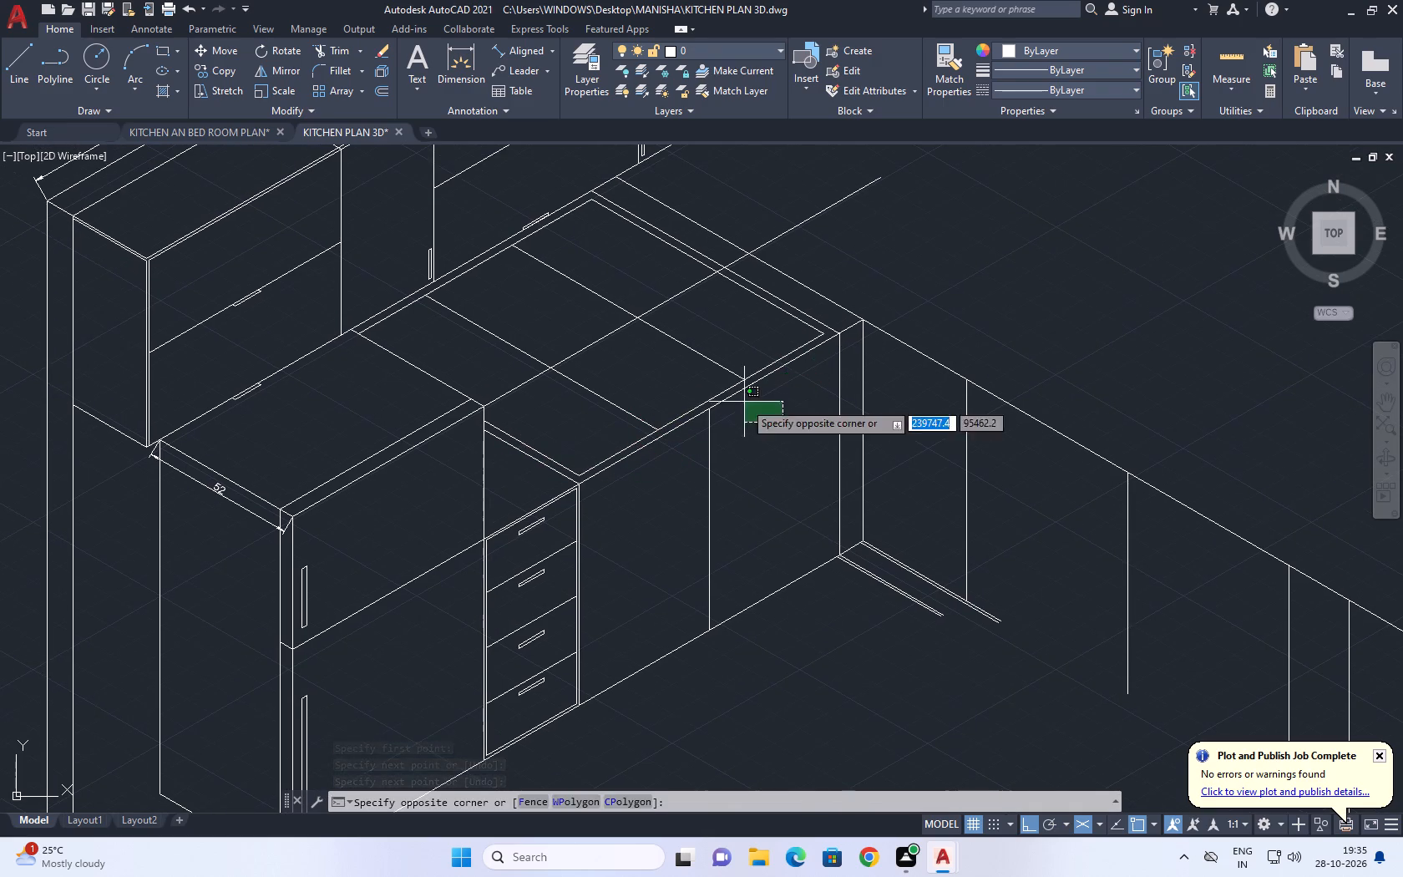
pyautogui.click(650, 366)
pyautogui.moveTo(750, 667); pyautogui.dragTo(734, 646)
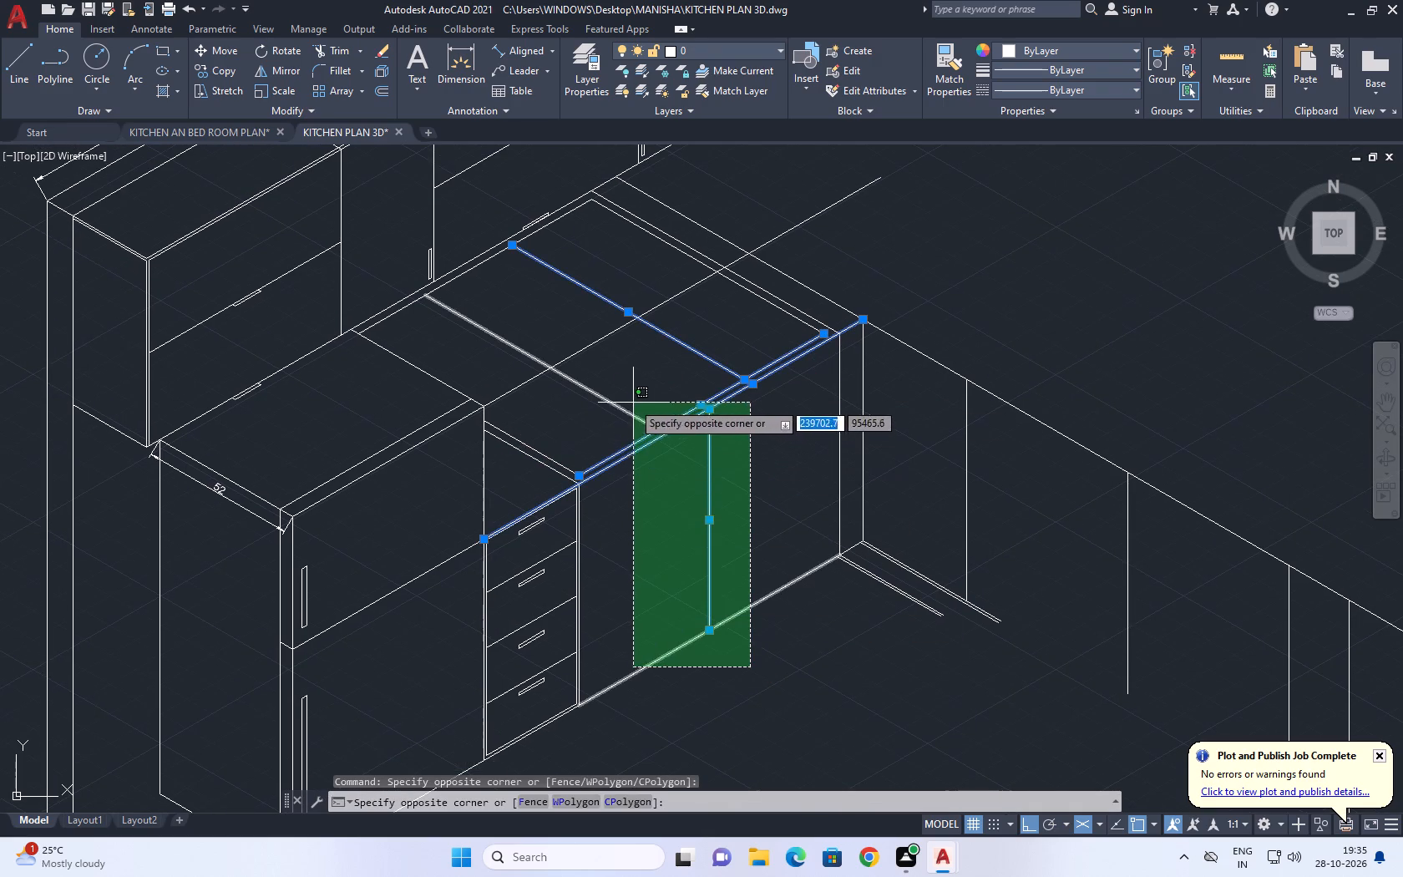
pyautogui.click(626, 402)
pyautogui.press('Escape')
# Trim the back portions of both countertop dividing lines up to the new 30° line.
pyautogui.moveTo(544, 342); pyautogui.dragTo(562, 373, button='middle')
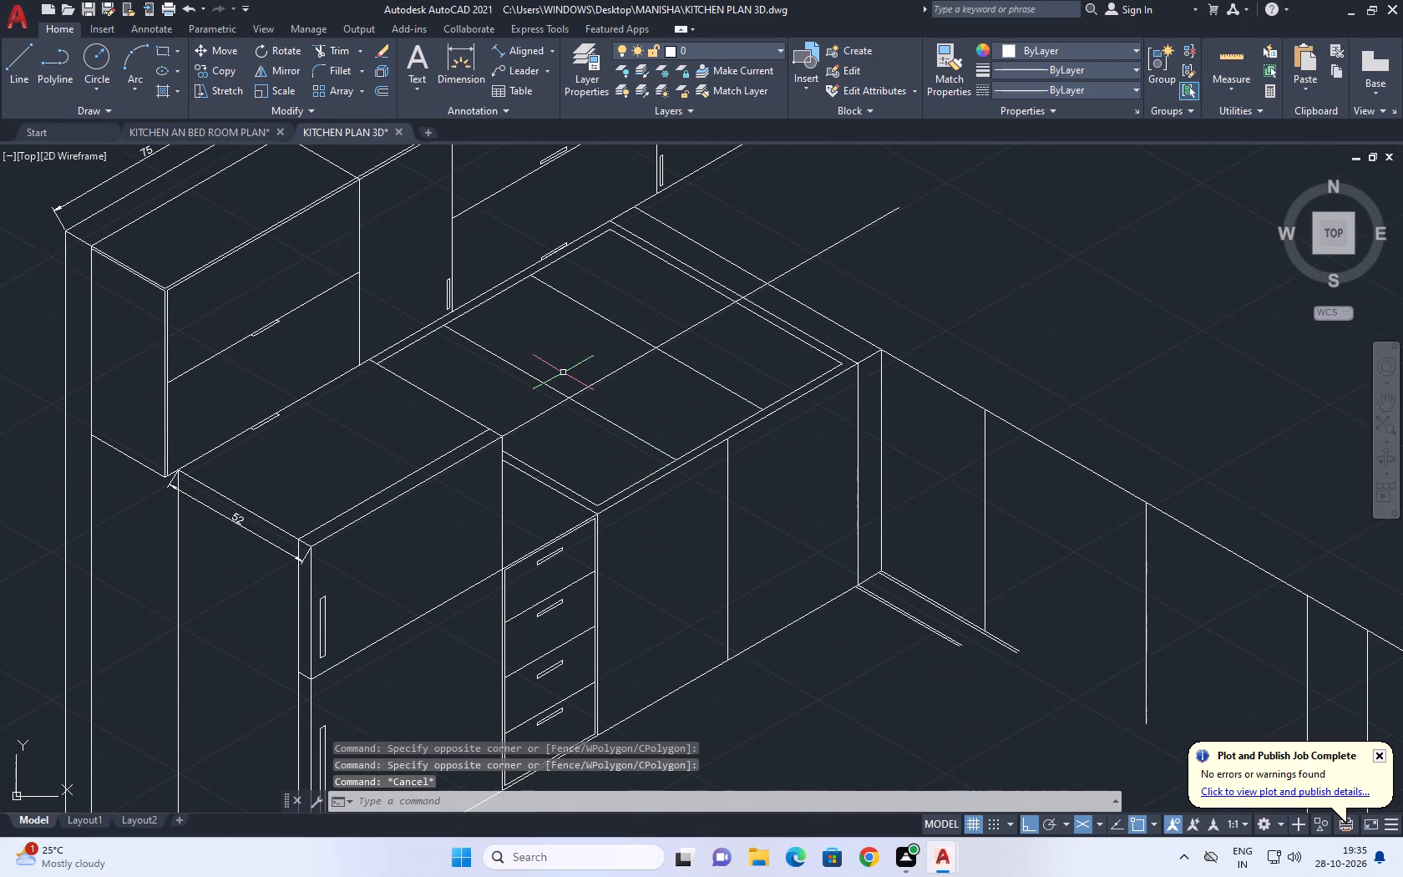
pyautogui.write('TR')
pyautogui.press('space')
pyautogui.click(613, 304)
pyautogui.click(526, 381)
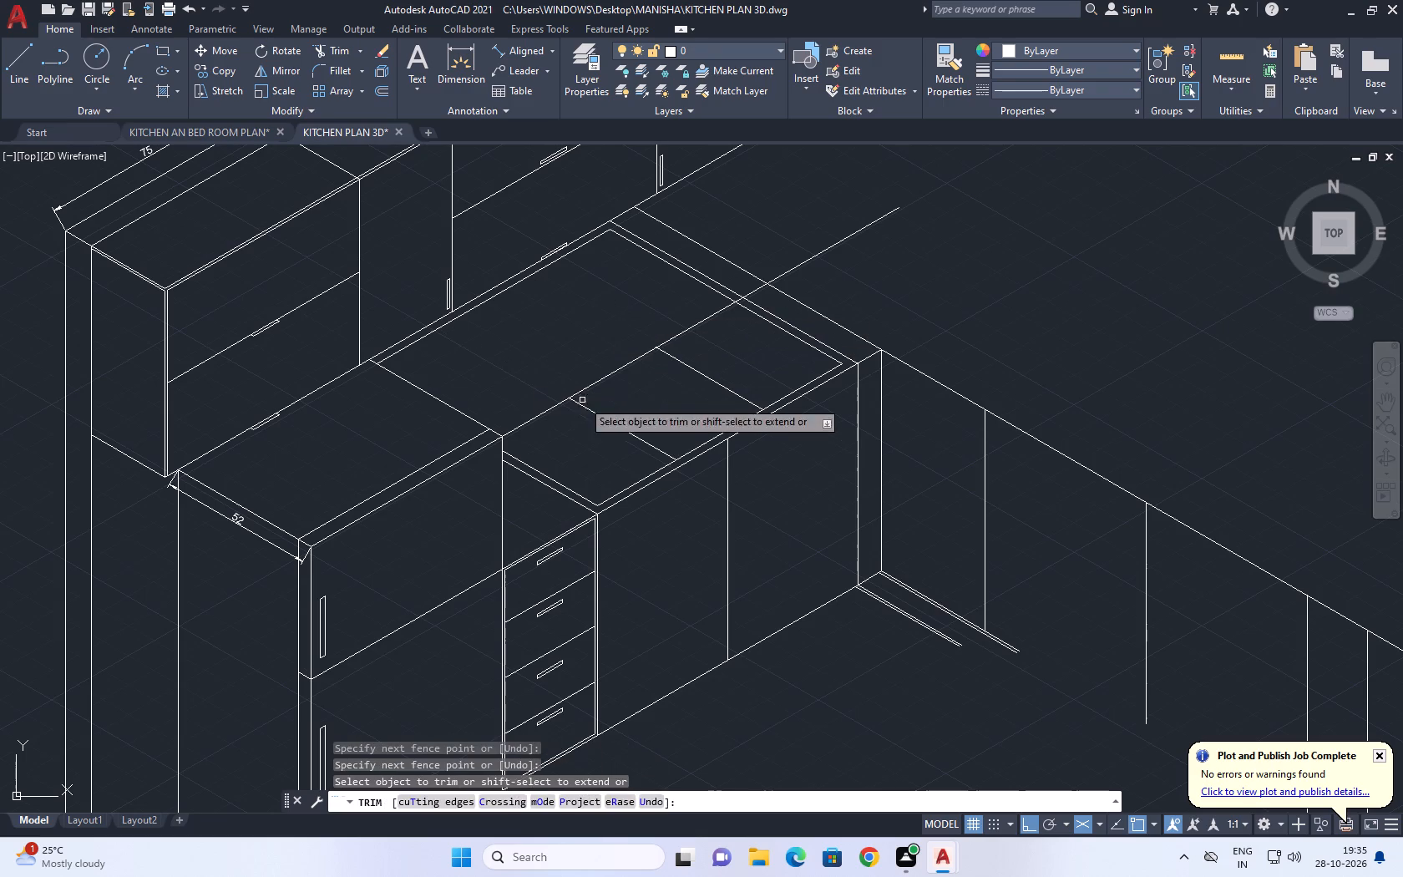
pyautogui.press('space')
# Move the drawer fronts with handles, front countertop edges and base unit front lines away into the empty area in front of the kitchen.
pyautogui.moveTo(776, 697); pyautogui.dragTo(733, 656)
pyautogui.click(592, 435)
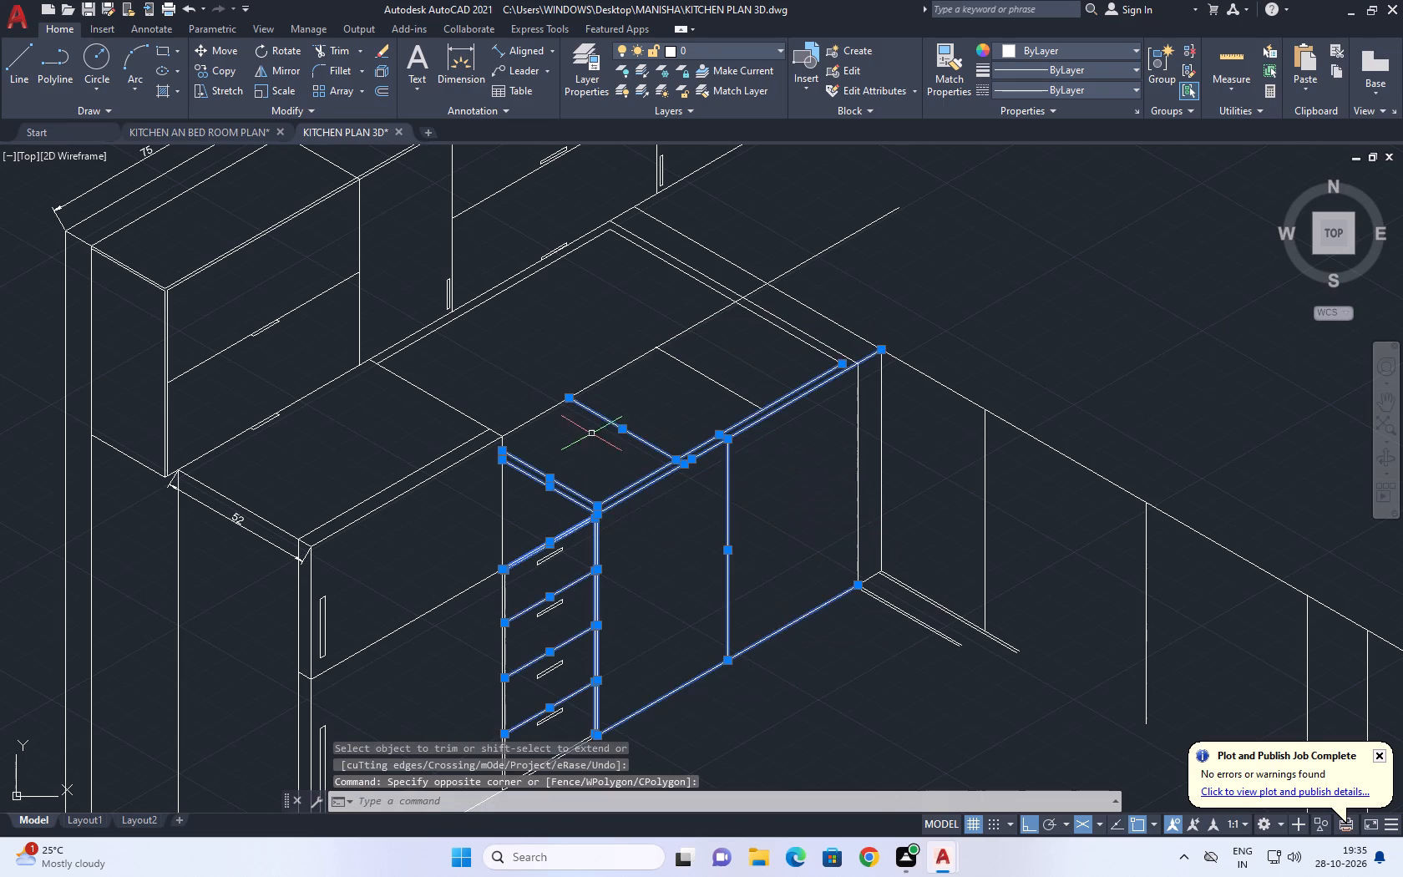
pyautogui.moveTo(610, 651); pyautogui.dragTo(634, 479, button='middle')
pyautogui.moveTo(620, 627); pyautogui.dragTo(619, 612)
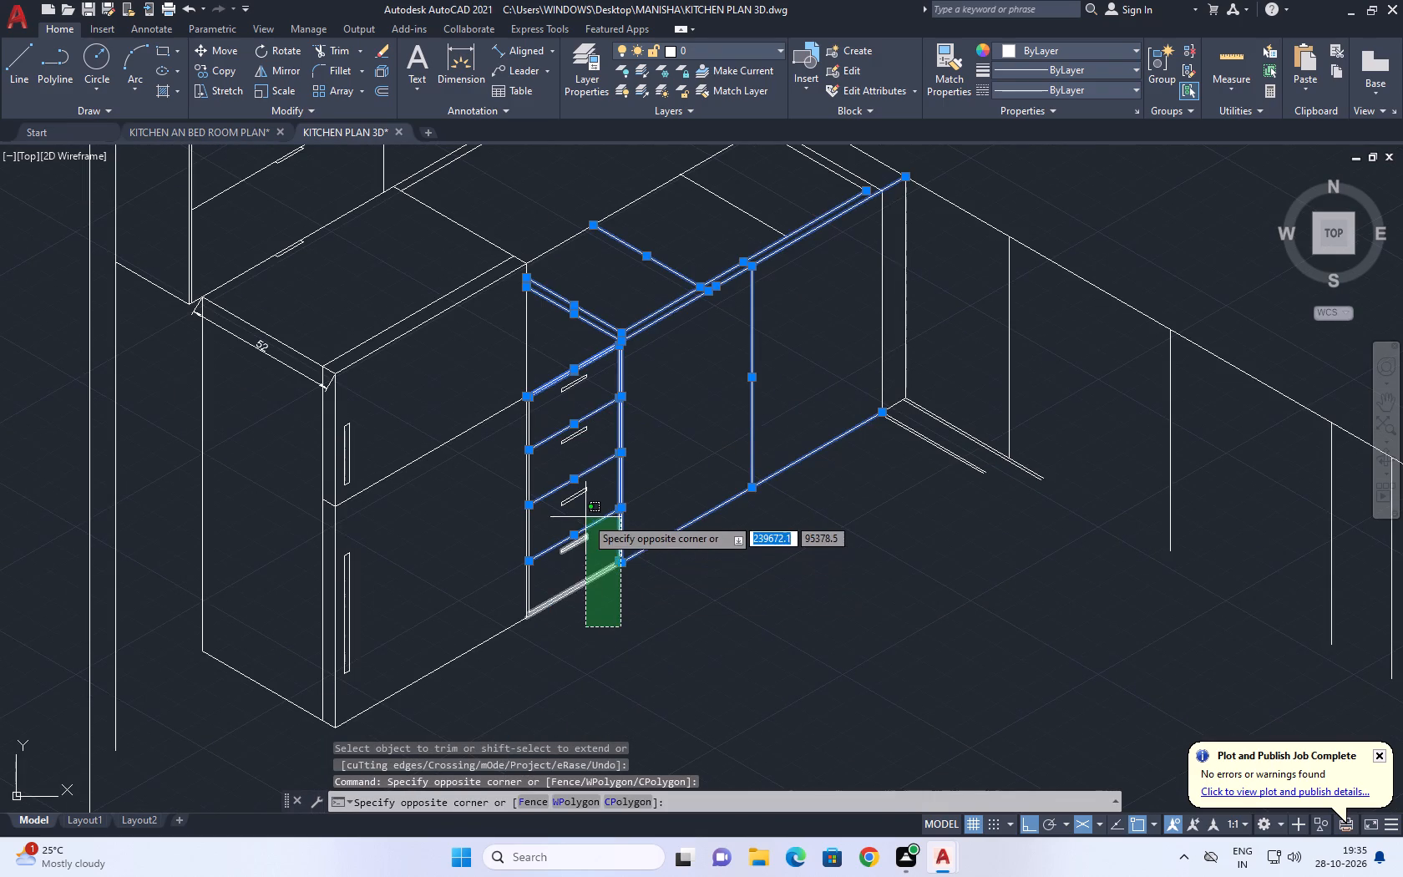
pyautogui.click(559, 340)
pyautogui.scroll(1, 591, 467)
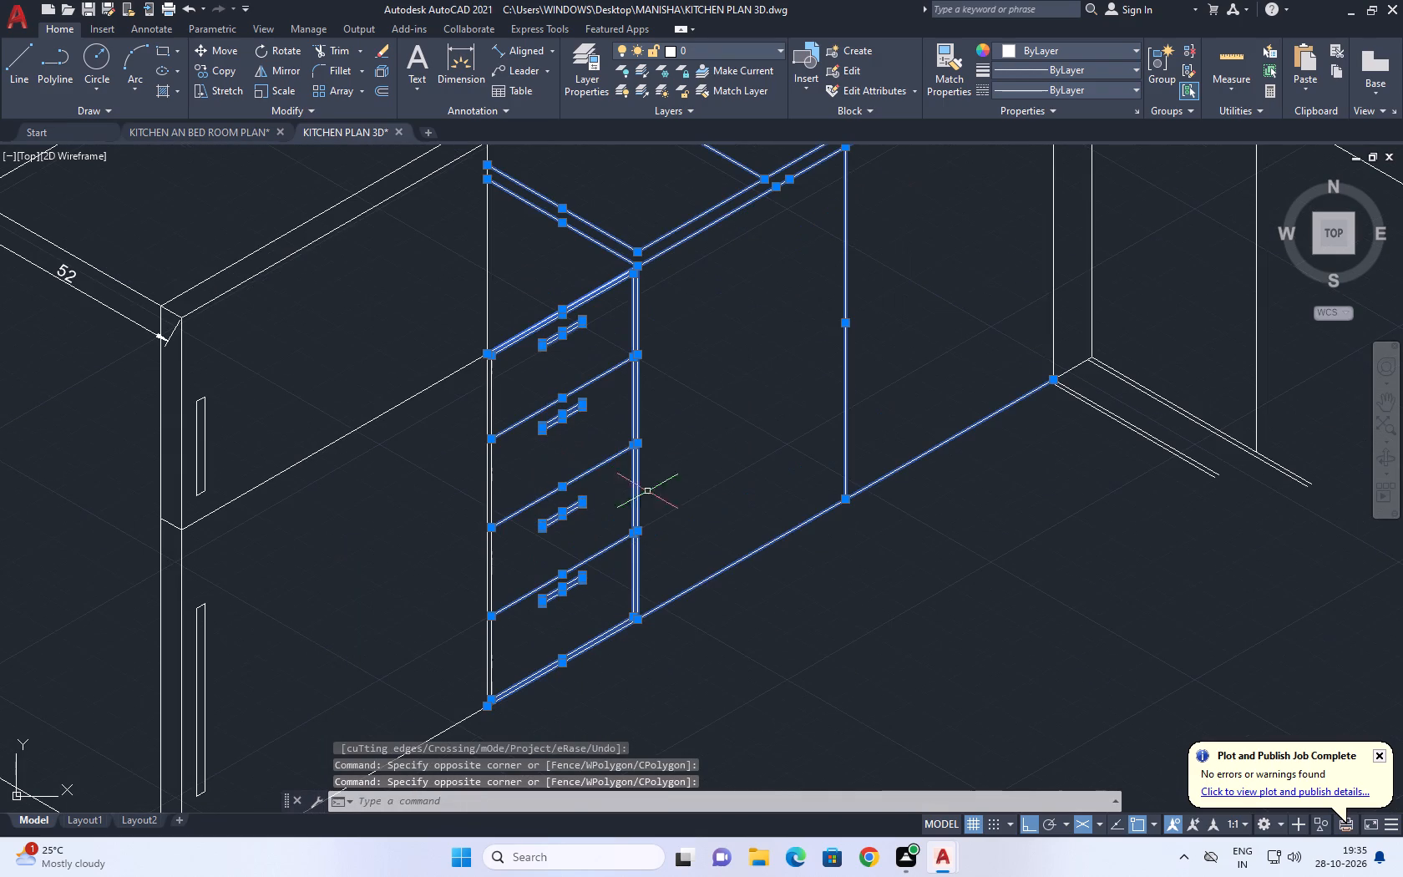
pyautogui.scroll(1, 558, 555)
pyautogui.moveTo(618, 641); pyautogui.dragTo(599, 631)
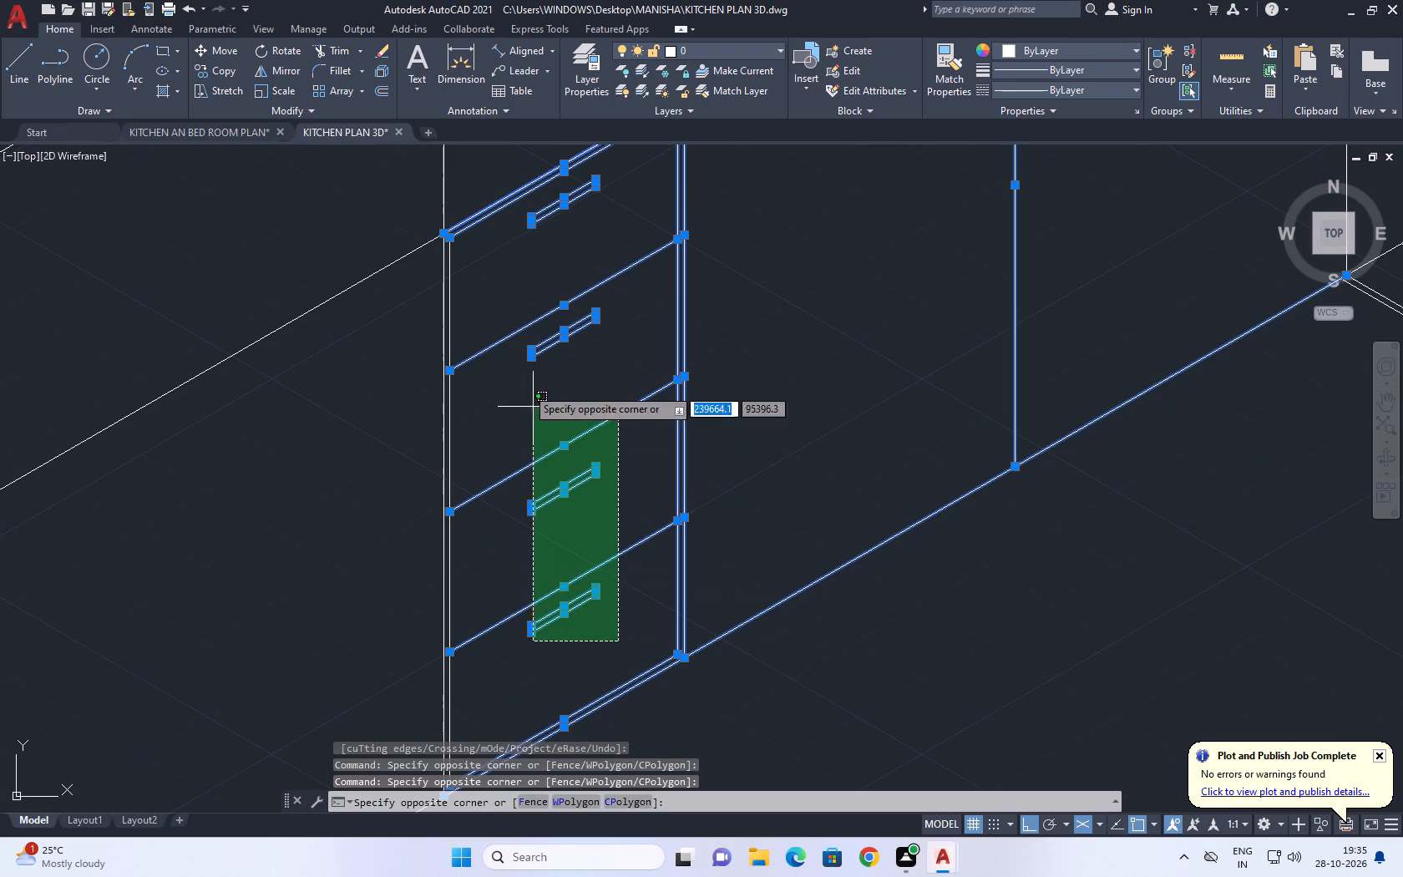
pyautogui.click(512, 168)
pyautogui.scroll(-2, 595, 384)
pyautogui.moveTo(620, 352); pyautogui.dragTo(625, 403, button='middle')
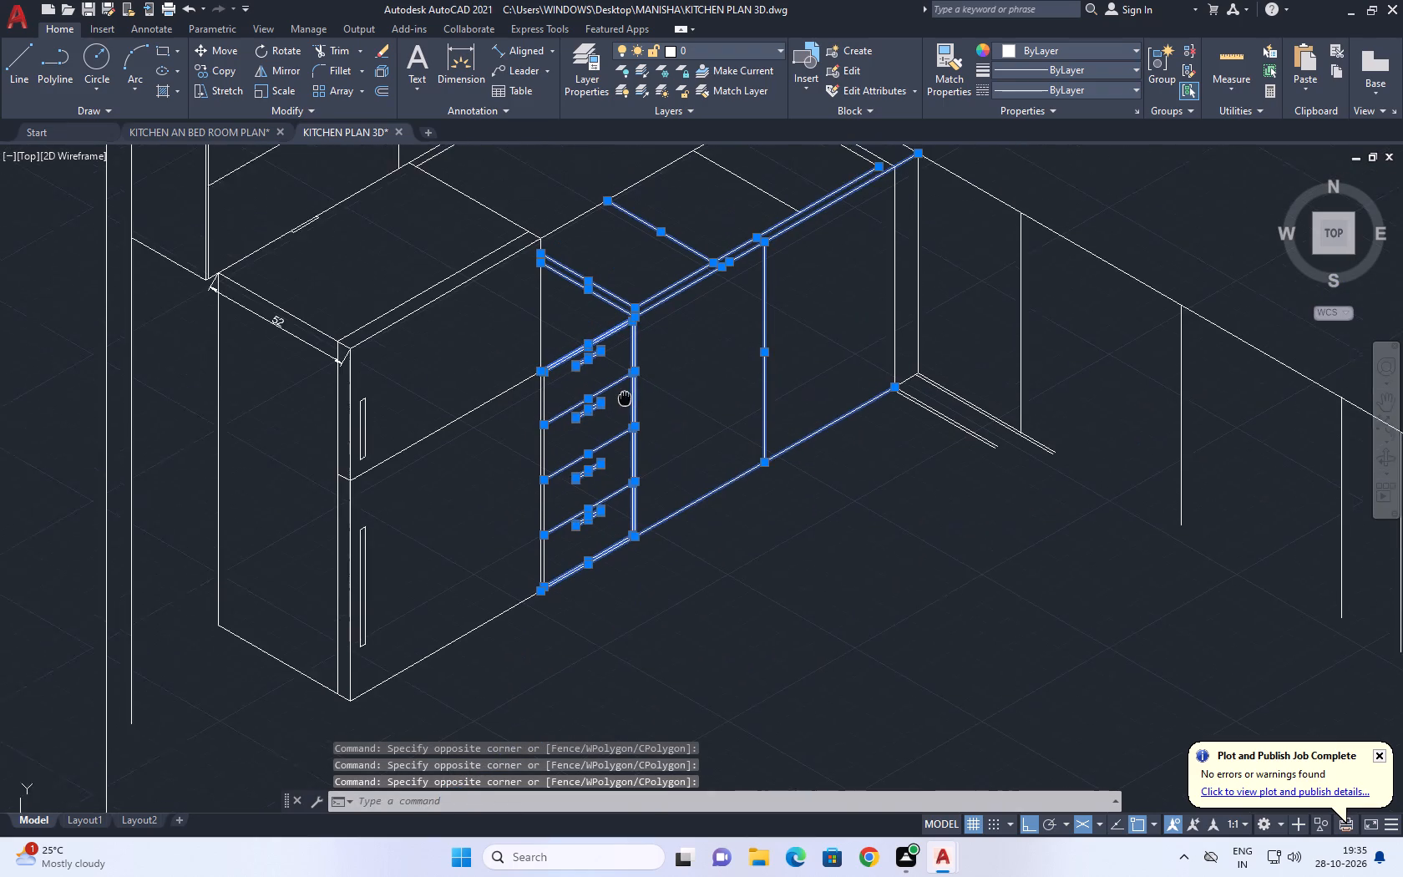
pyautogui.moveTo(625, 403); pyautogui.dragTo(618, 477, button='middle')
pyautogui.scroll(1, 610, 370)
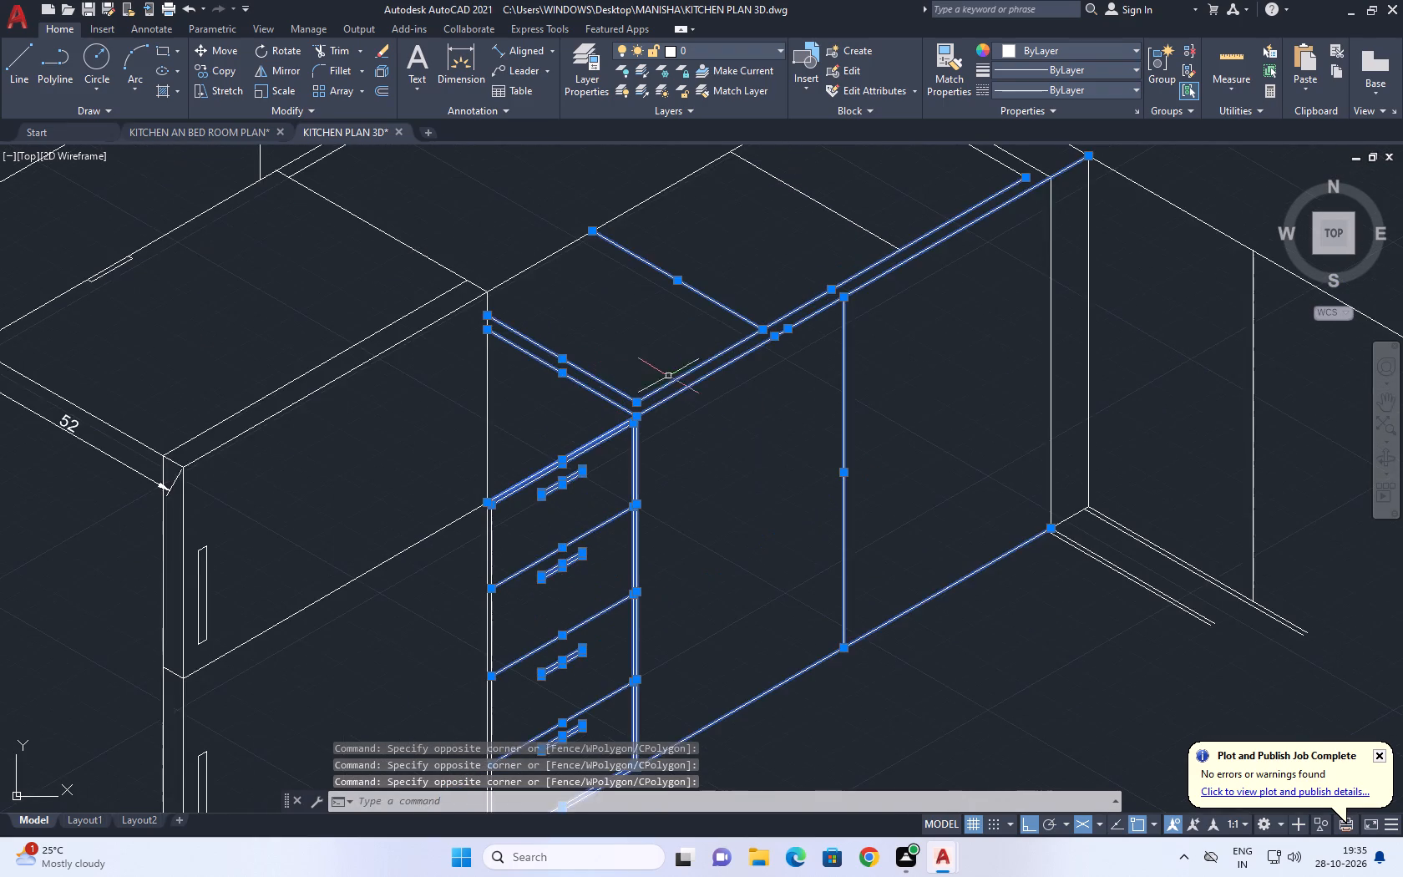
pyautogui.scroll(1, 678, 377)
pyautogui.moveTo(680, 378); pyautogui.dragTo(683, 442, button='middle')
pyautogui.scroll(-2, 686, 444)
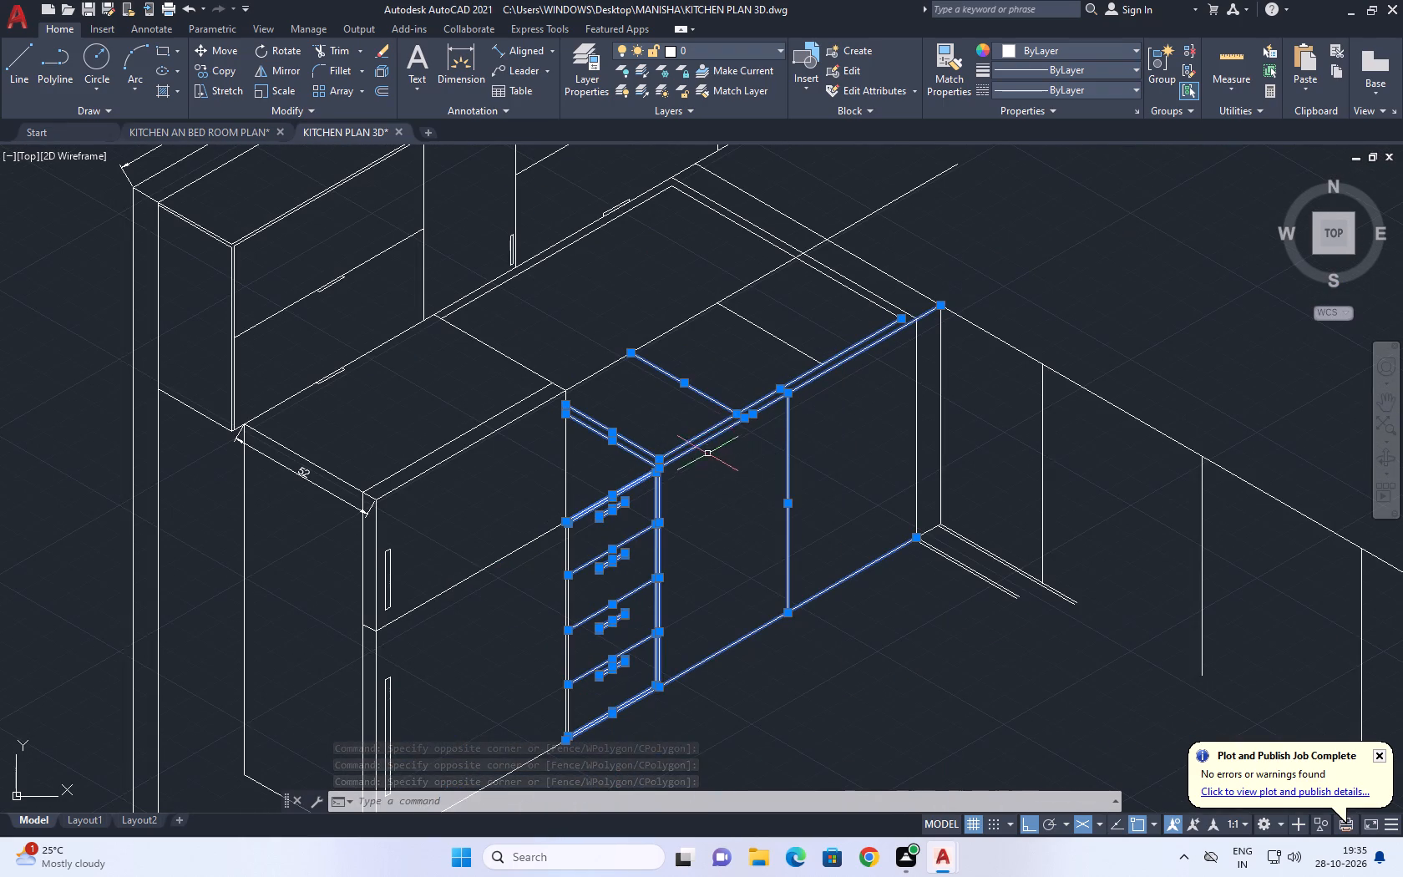
pyautogui.write('M')
pyautogui.press('space')
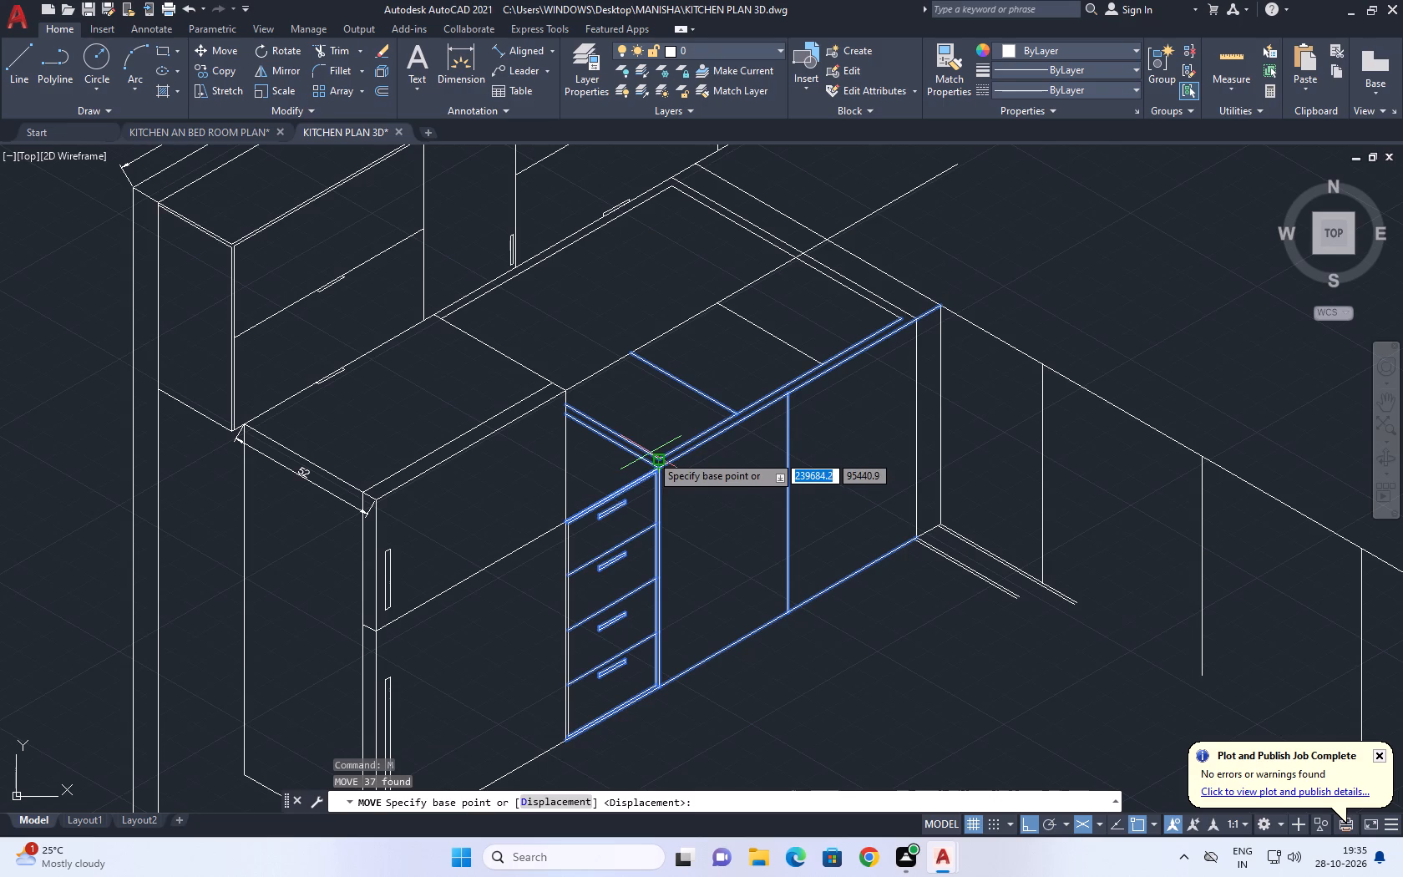
pyautogui.scroll(2, 657, 474)
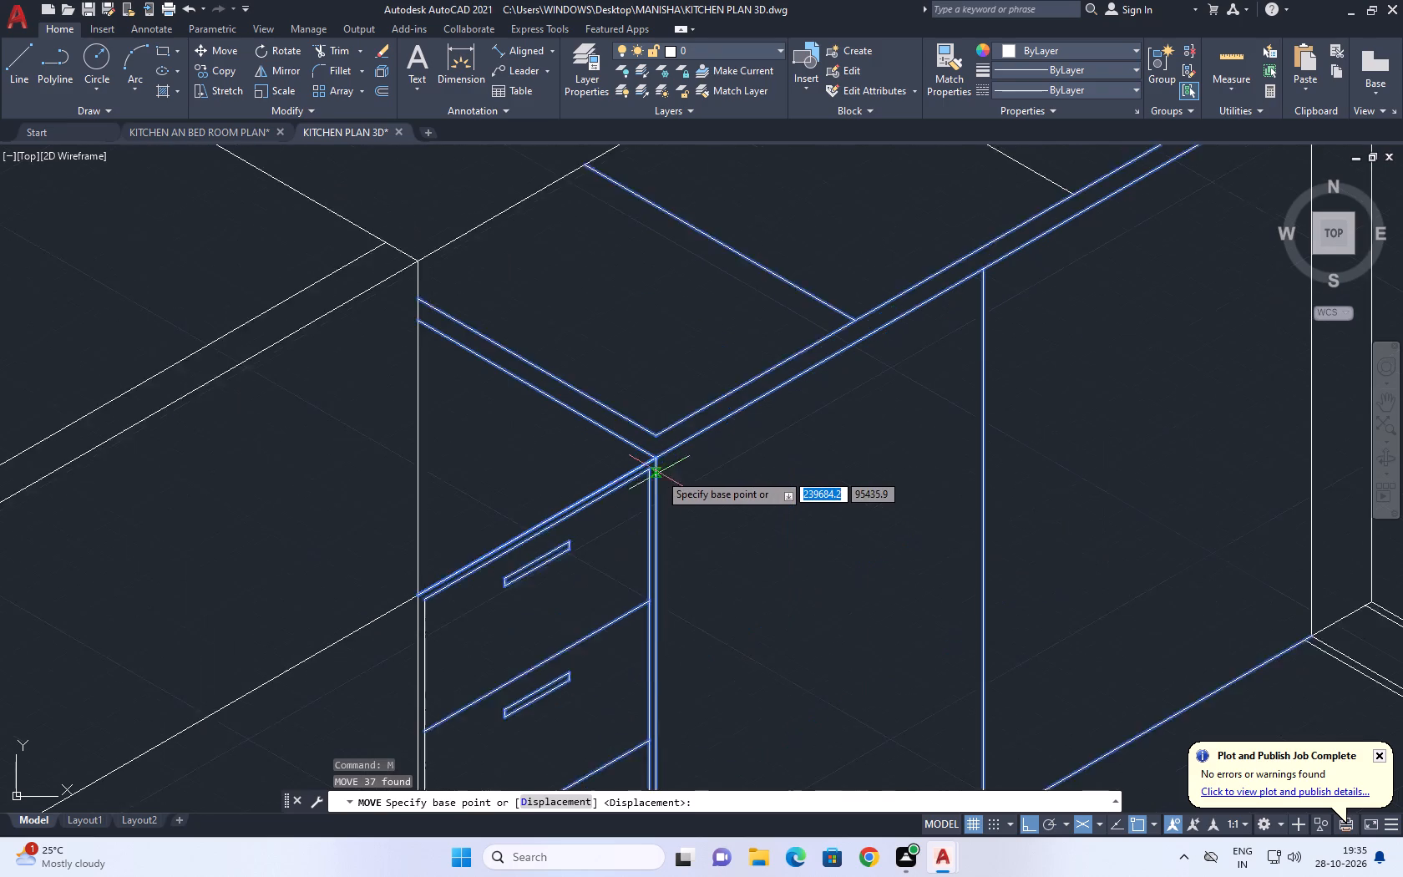
pyautogui.scroll(1, 659, 473)
pyautogui.moveTo(651, 464); pyautogui.dragTo(759, 624, button='middle')
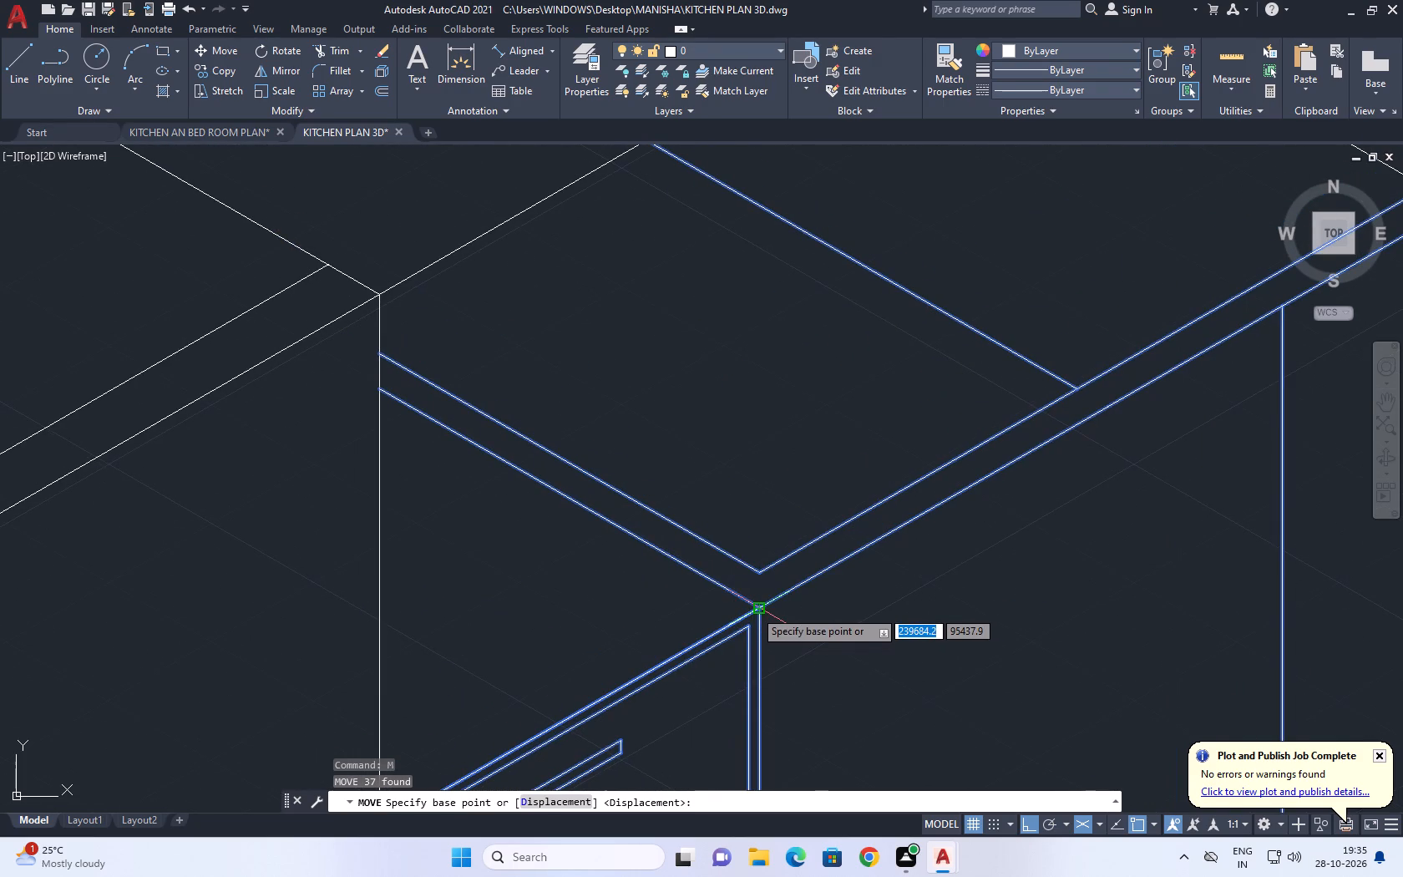
pyautogui.click(914, 525)
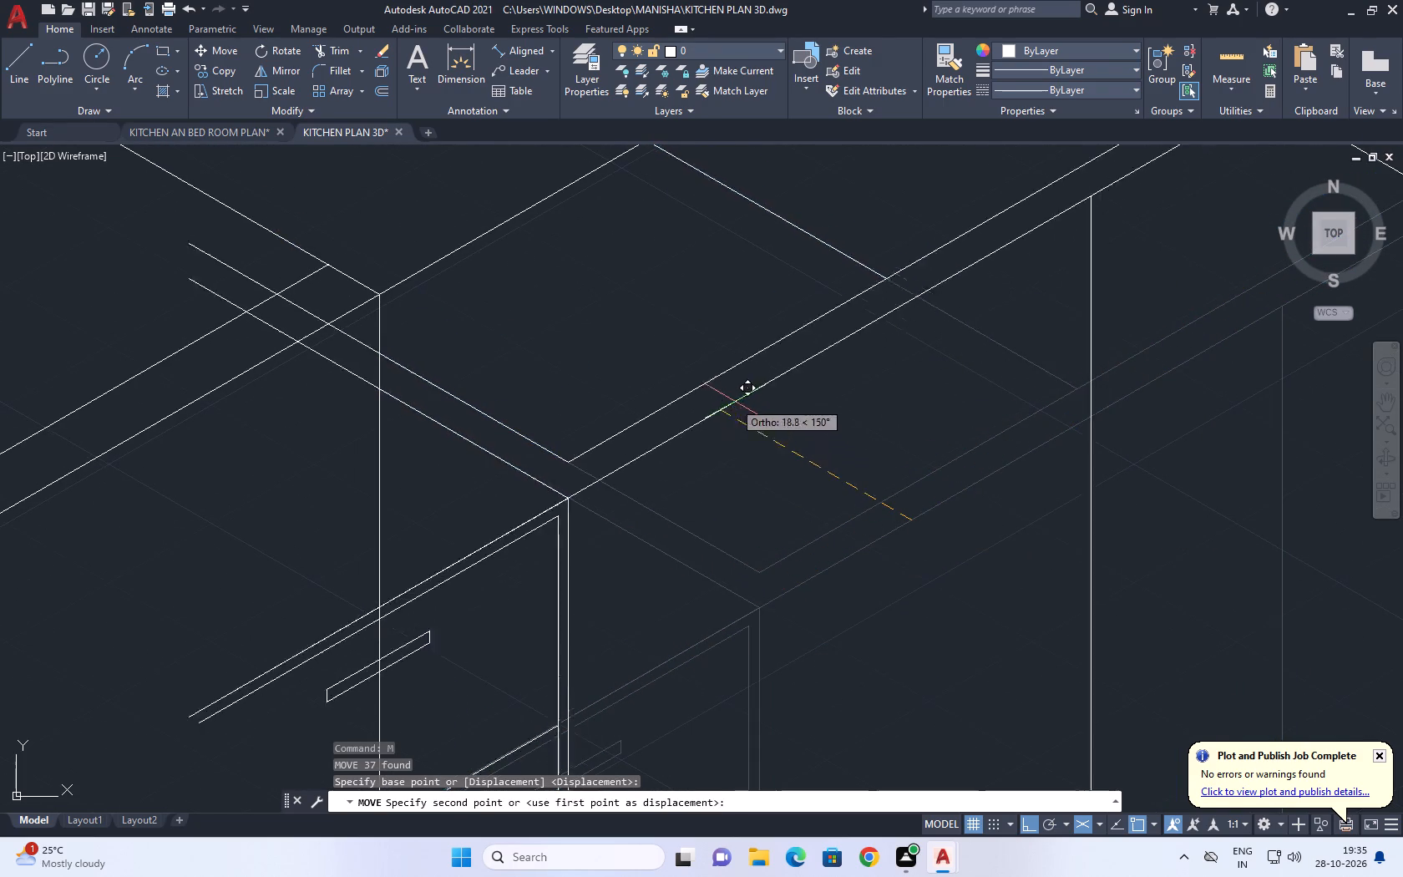
pyautogui.moveTo(556, 309); pyautogui.dragTo(722, 553, button='middle')
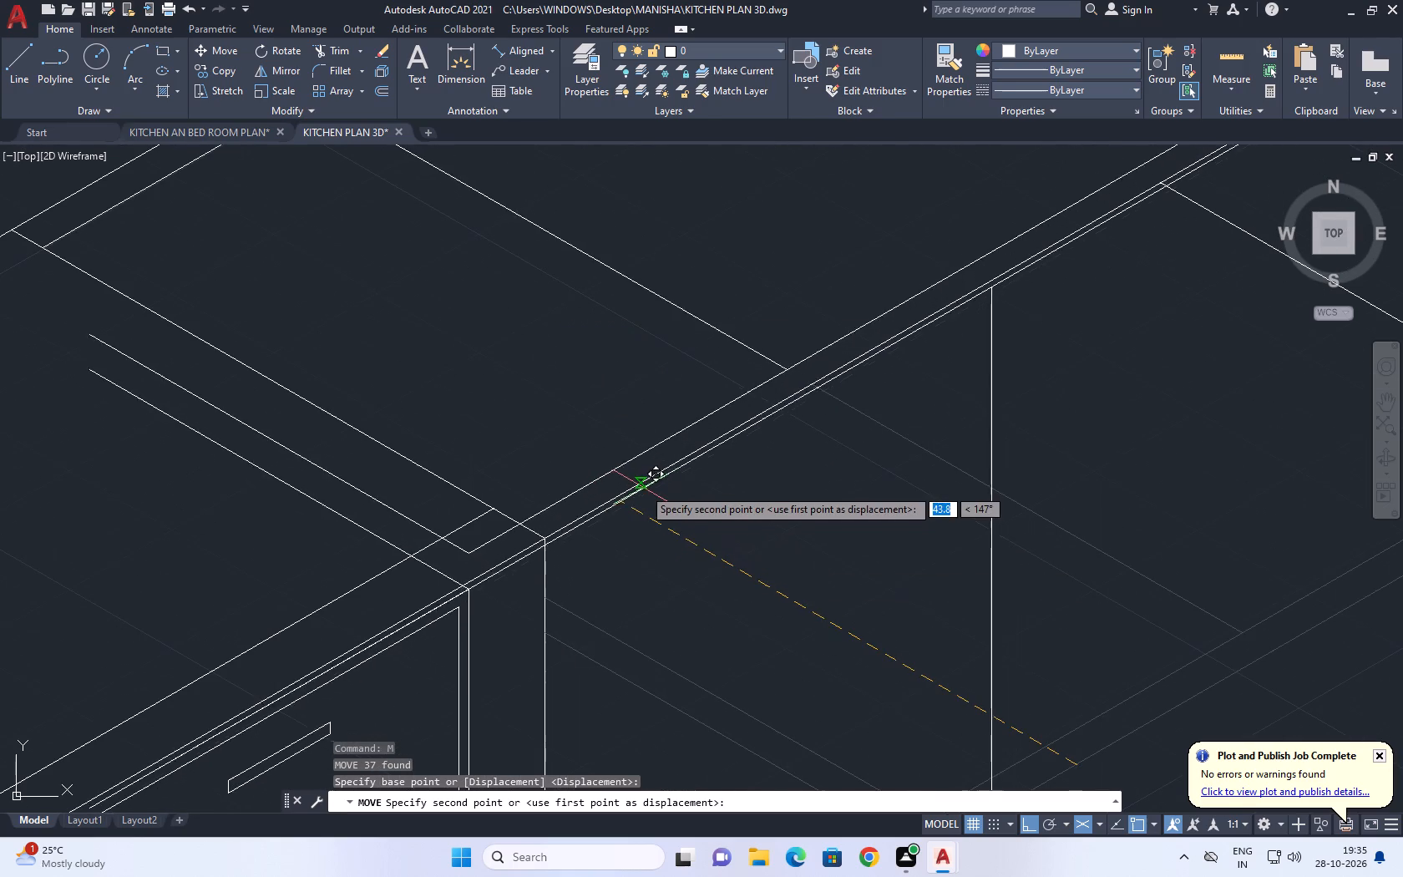
pyautogui.scroll(-3, 615, 494)
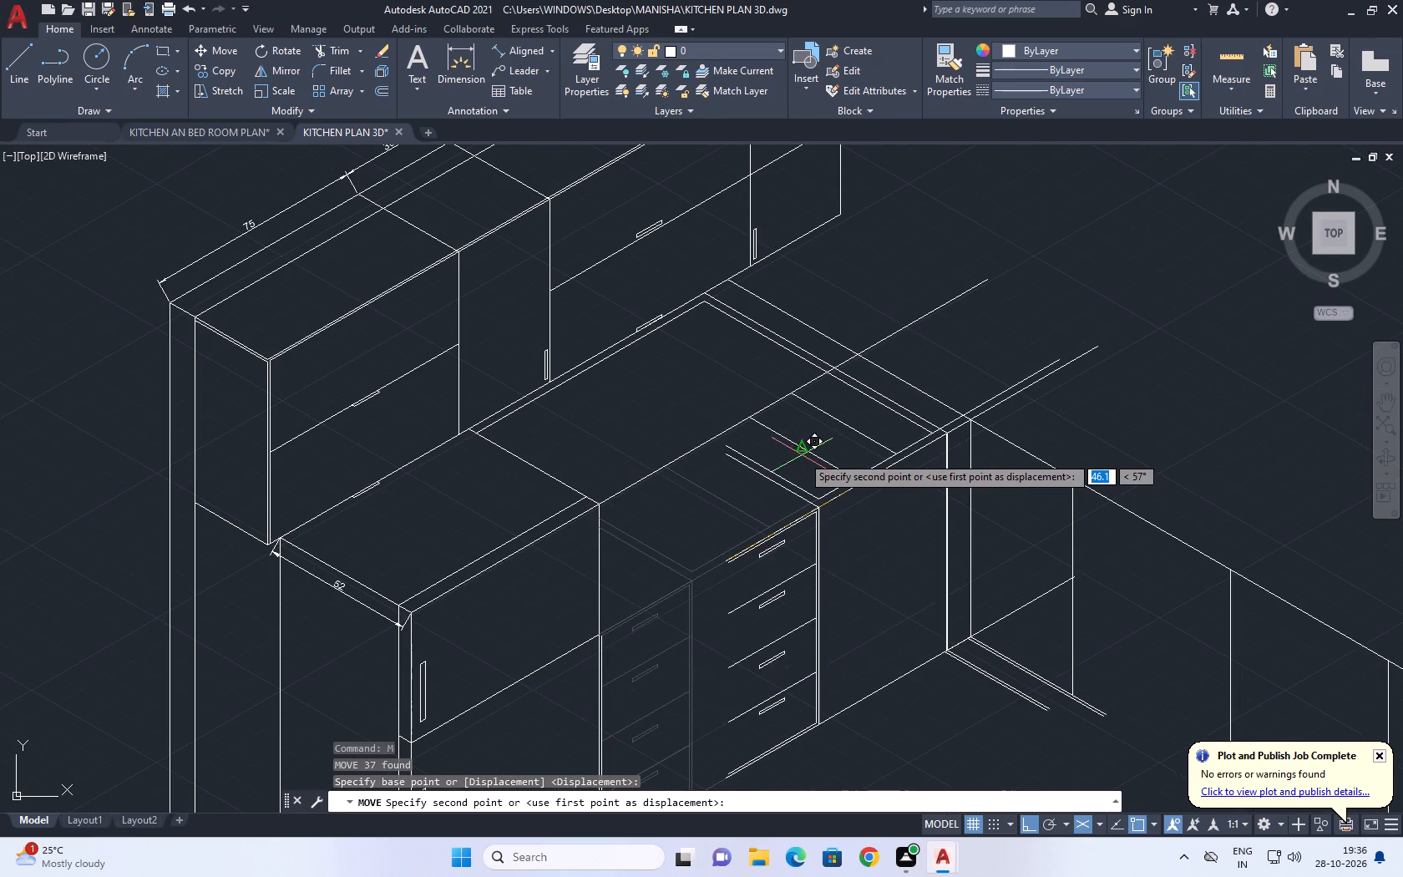
pyautogui.scroll(-4, 804, 454)
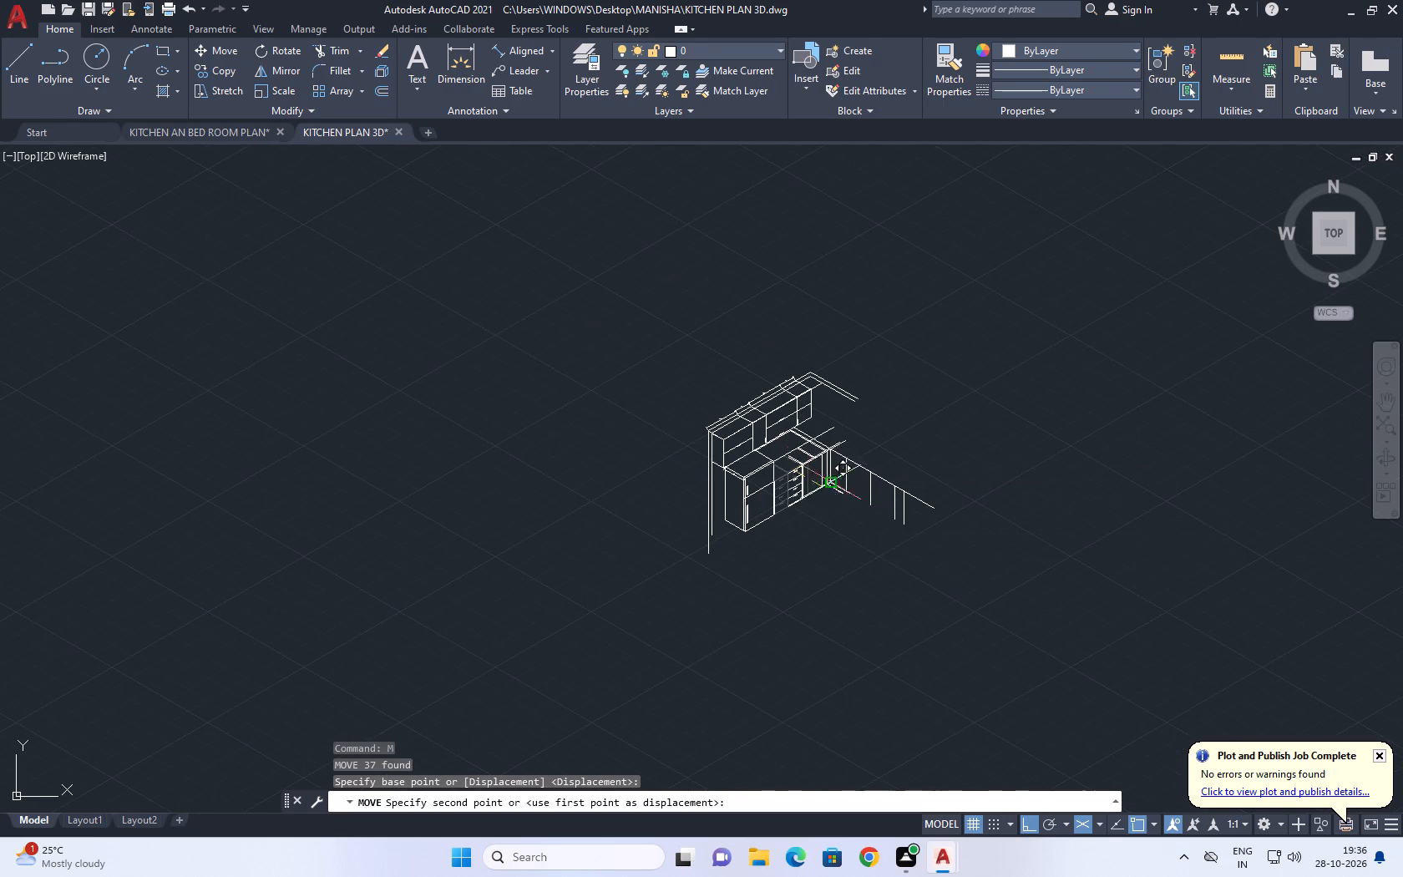
pyautogui.click(890, 571)
pyautogui.press('Escape')
# Erase the countertop edges, divider, base unit lines and stray leftover around the moved drawer unit, keeping only the drawer fronts and frame.
pyautogui.scroll(2, 947, 559)
pyautogui.moveTo(980, 565); pyautogui.dragTo(975, 563, button='middle')
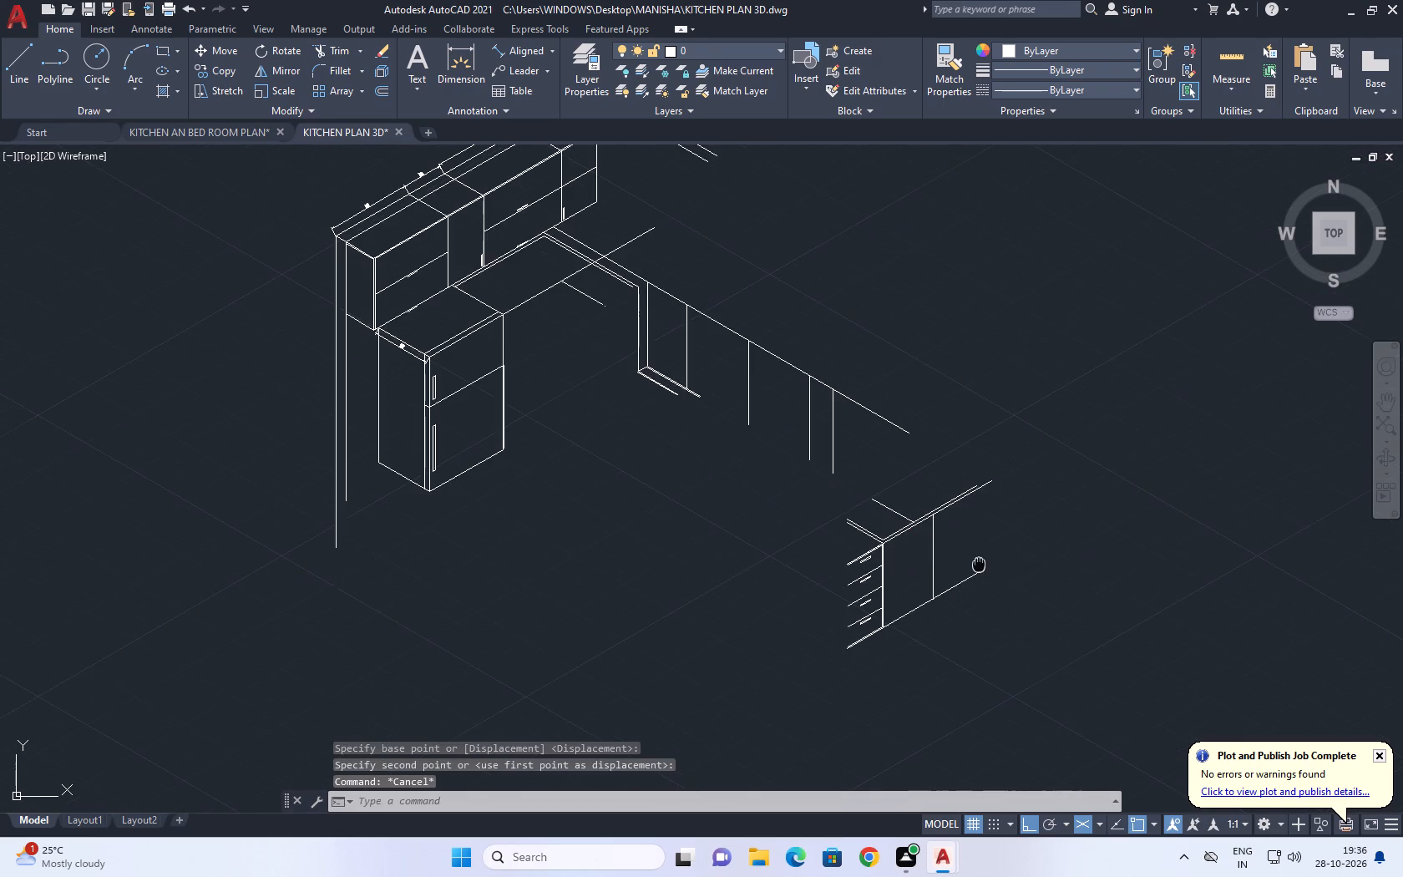
pyautogui.moveTo(975, 563); pyautogui.dragTo(936, 532, button='middle')
pyautogui.scroll(2, 874, 475)
pyautogui.moveTo(1005, 554); pyautogui.dragTo(997, 550)
pyautogui.click(896, 444)
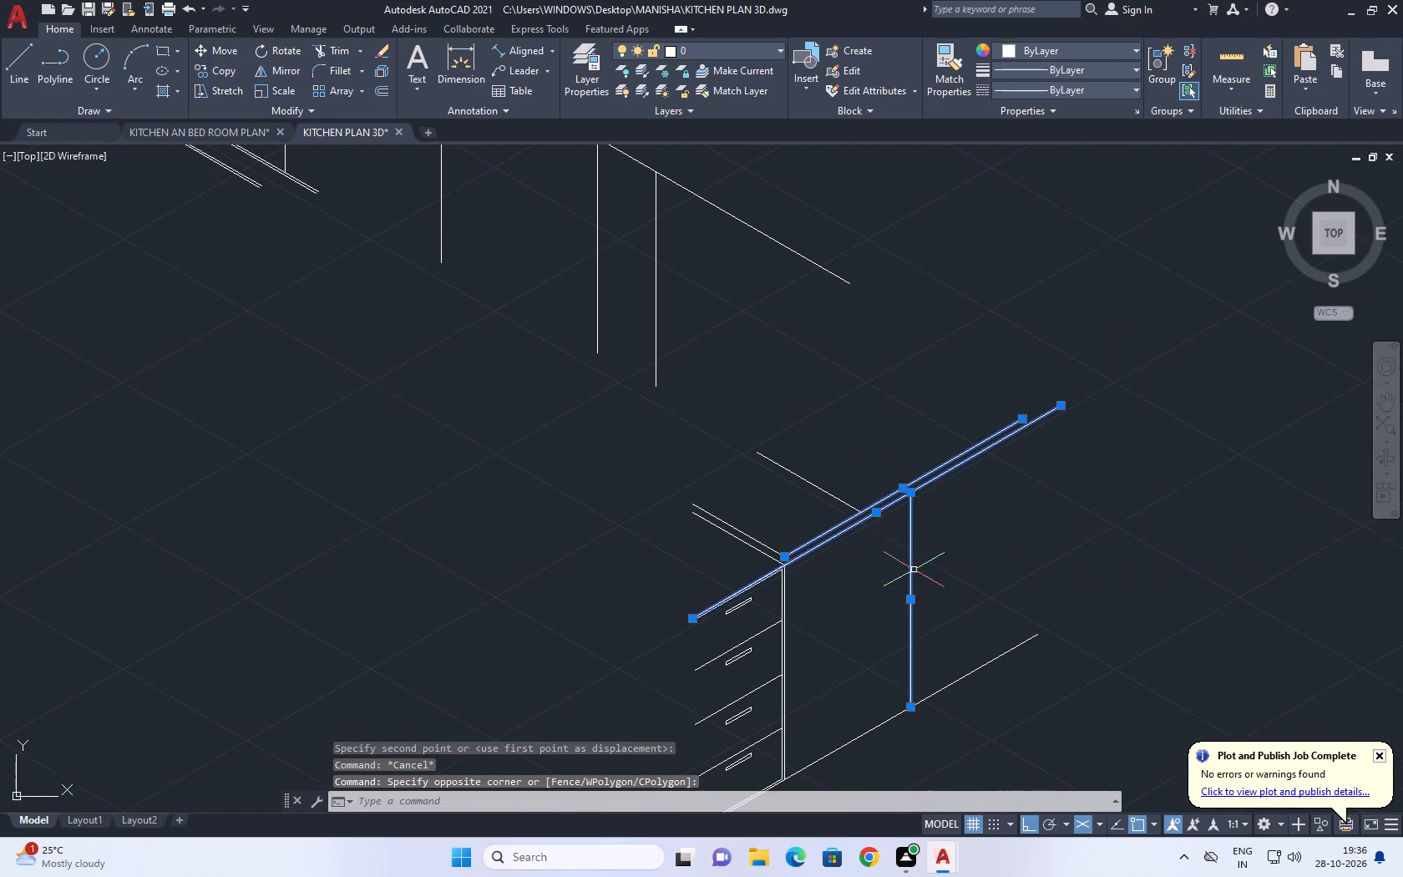
pyautogui.moveTo(942, 667); pyautogui.dragTo(872, 556, button='middle')
pyautogui.click(898, 636)
pyautogui.click(826, 490)
pyautogui.moveTo(777, 322); pyautogui.dragTo(768, 330)
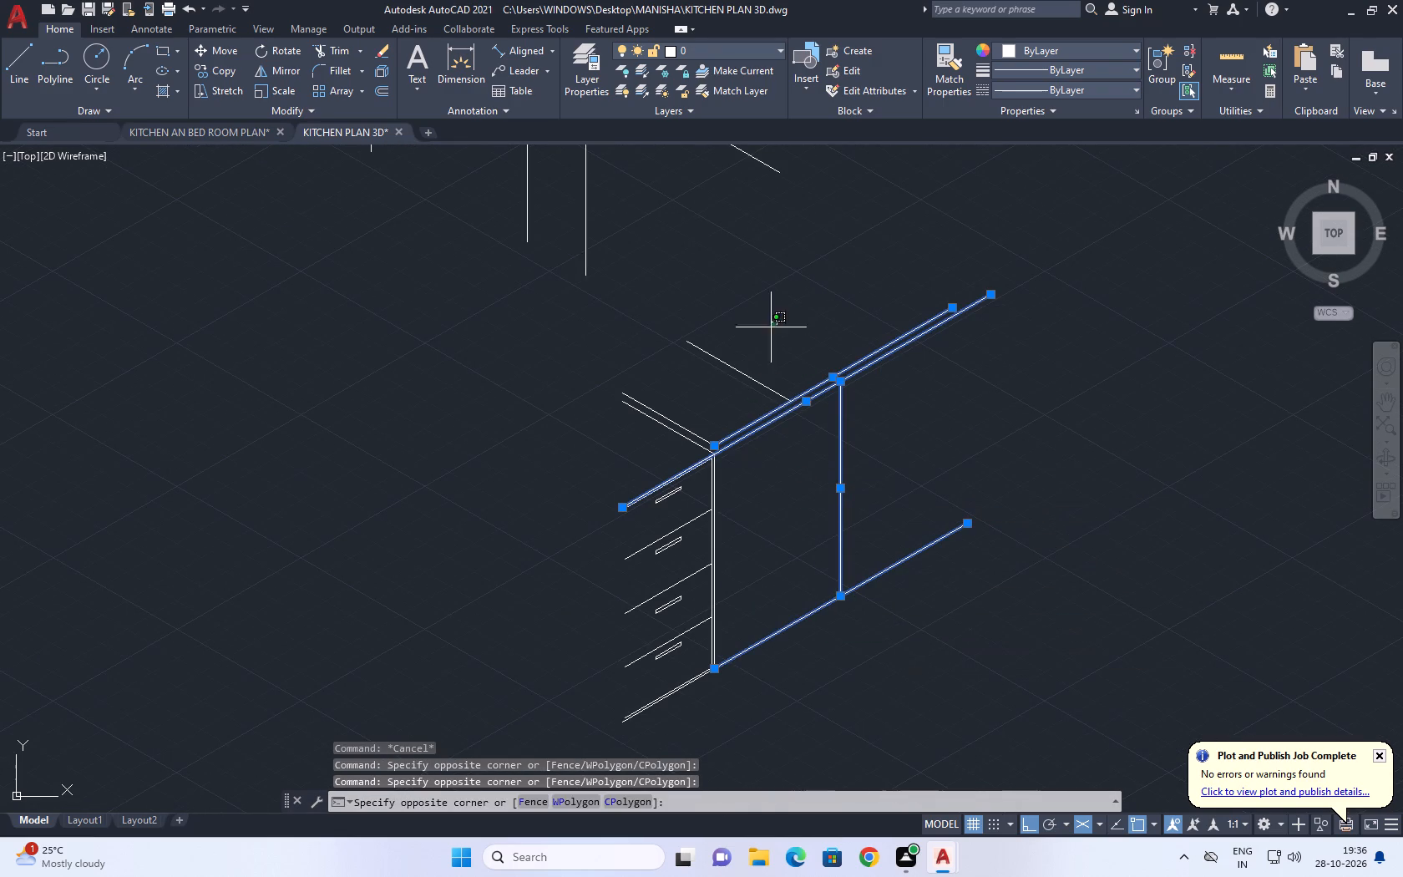
pyautogui.moveTo(768, 330); pyautogui.dragTo(749, 346)
pyautogui.click(636, 423)
pyautogui.press('Delete')
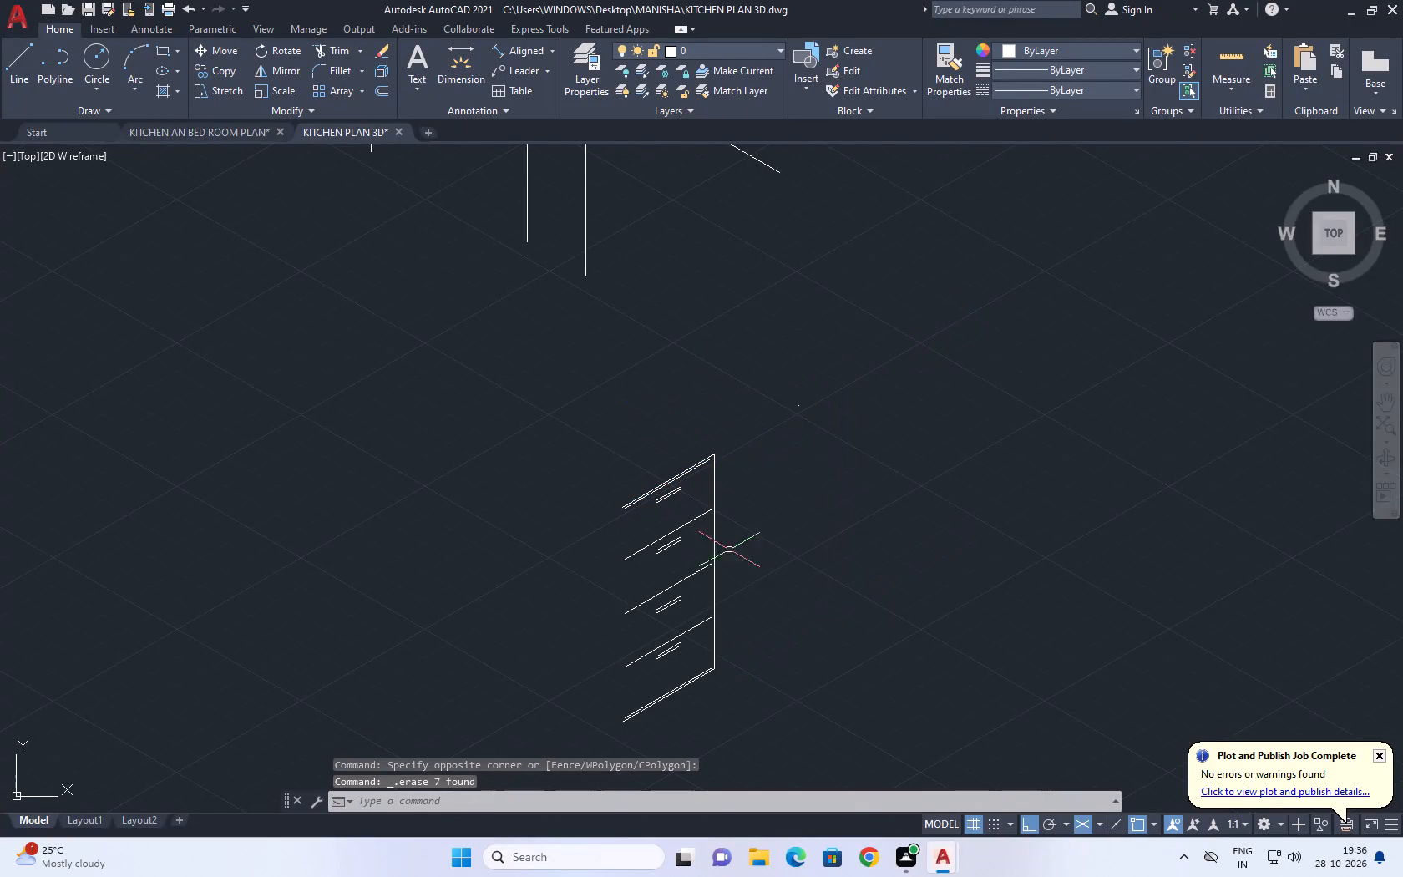
pyautogui.moveTo(864, 472); pyautogui.dragTo(825, 393)
pyautogui.click(785, 337)
pyautogui.press('Delete')
# Move the drawer fronts and frame by the top edge's tall-unit-side end onto the tall unit's top front corner beside the countertop.
pyautogui.scroll(-2, 825, 408)
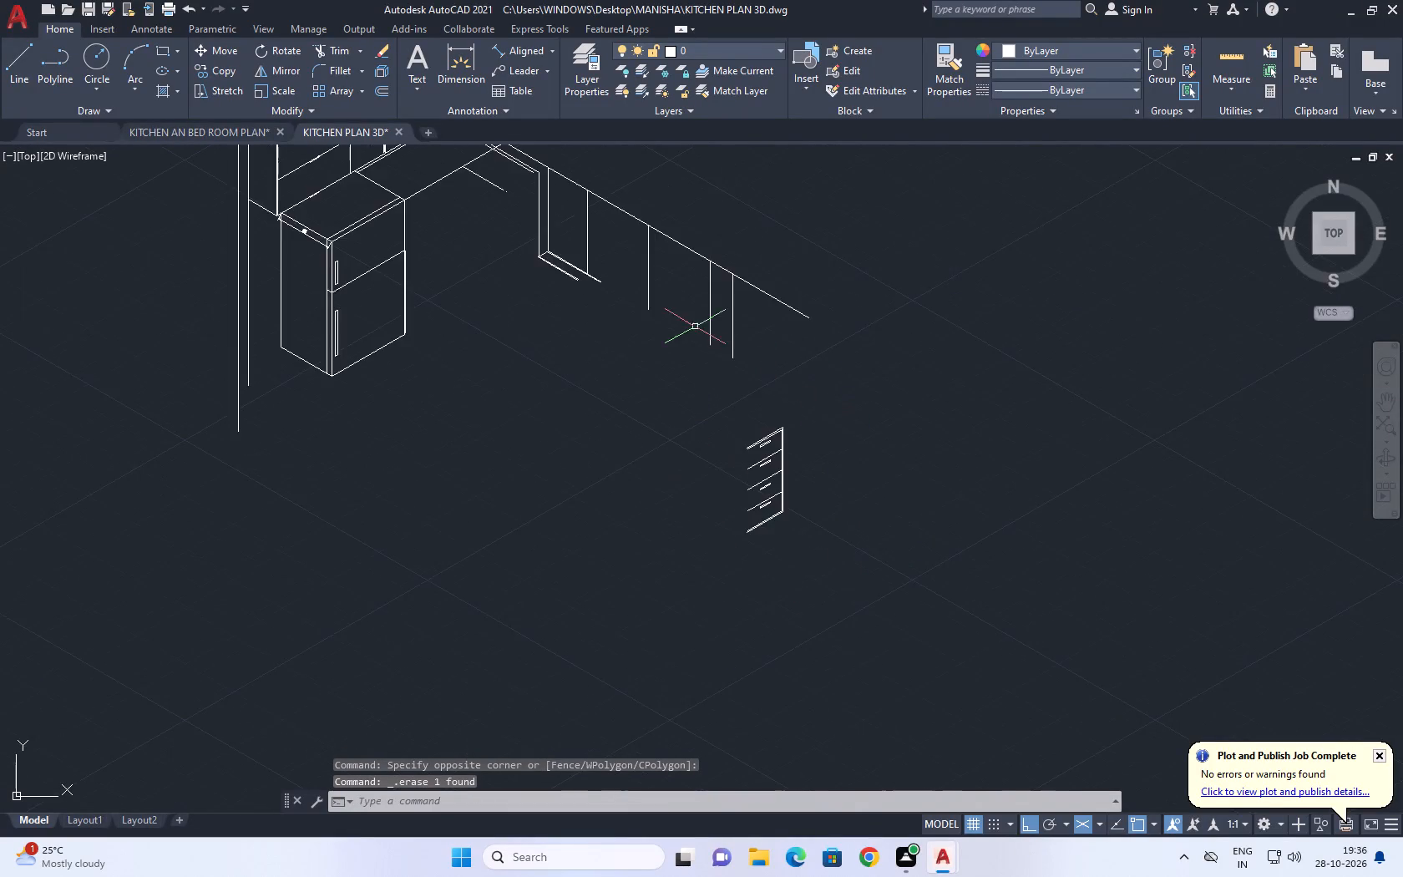
pyautogui.moveTo(687, 329); pyautogui.dragTo(747, 469, button='middle')
pyautogui.scroll(3, 489, 328)
pyautogui.moveTo(562, 335); pyautogui.dragTo(491, 227, button='middle')
pyautogui.scroll(-2, 506, 251)
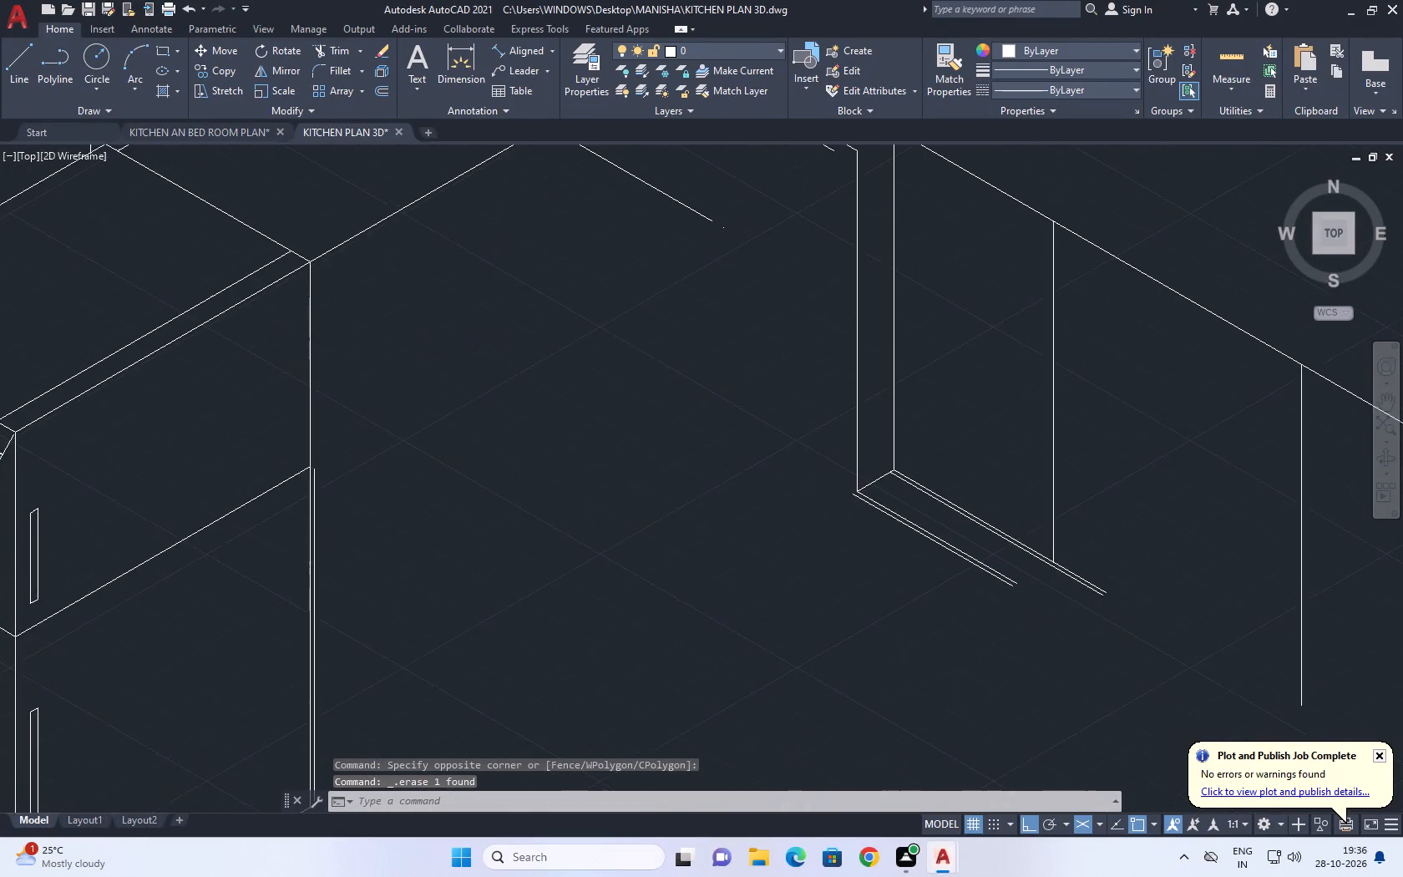
pyautogui.scroll(-1, 510, 257)
pyautogui.moveTo(861, 610); pyautogui.dragTo(833, 578)
pyautogui.click(759, 433)
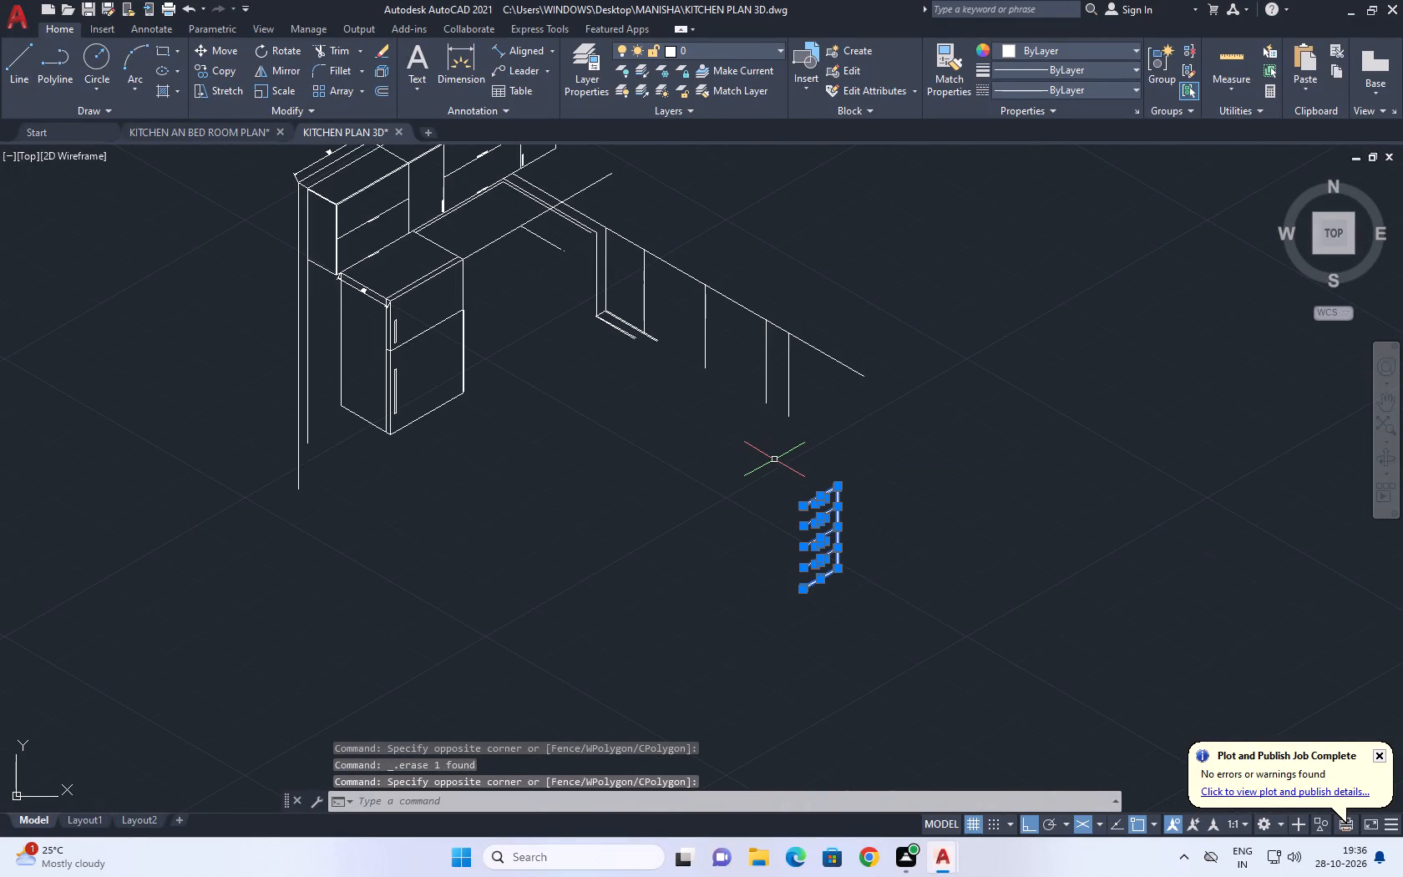
pyautogui.press('m')
pyautogui.press('space')
pyautogui.scroll(5, 817, 519)
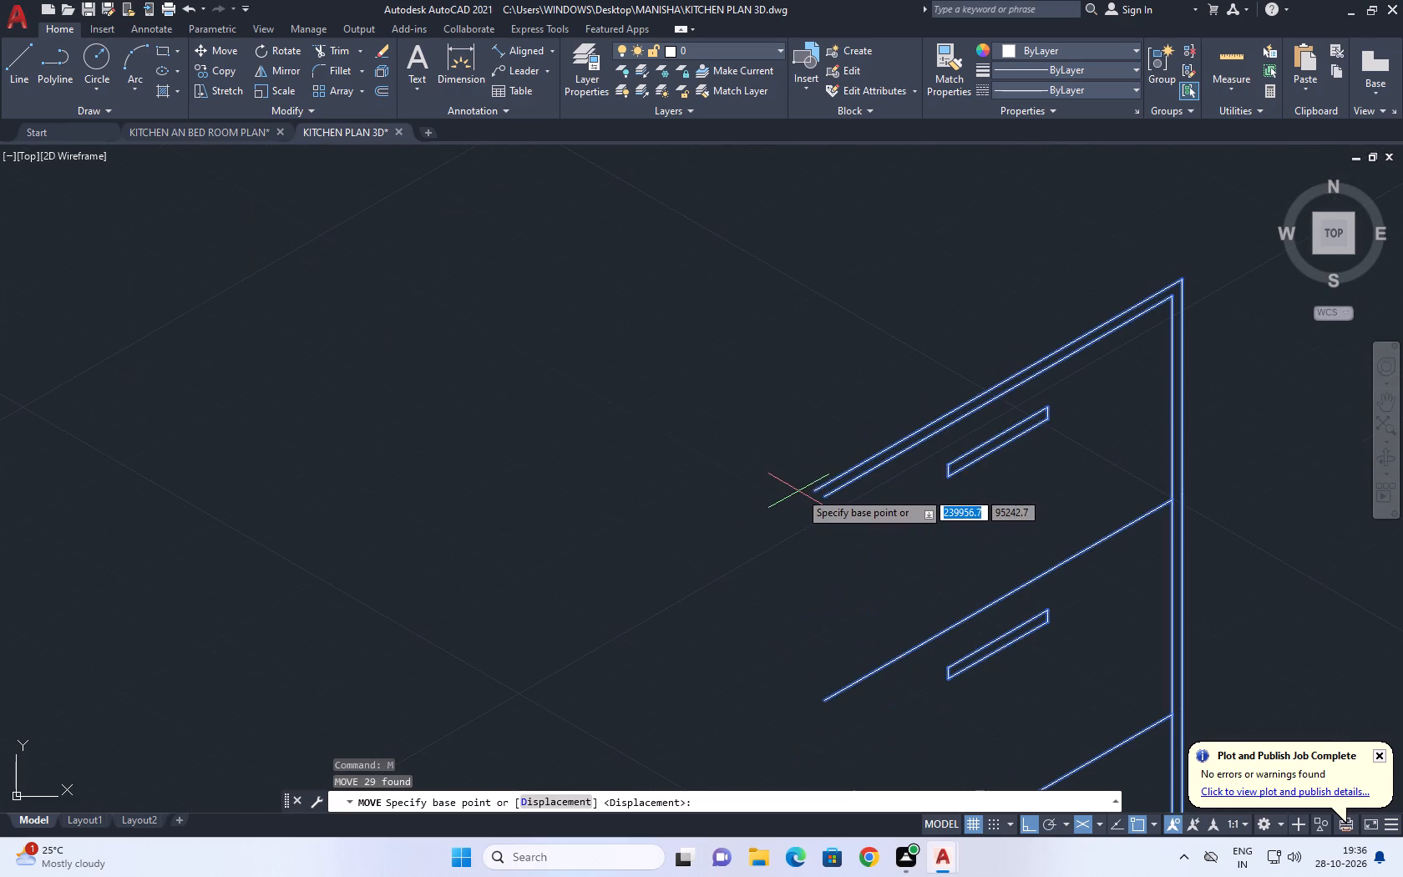
pyautogui.click(815, 494)
pyautogui.scroll(-4, 864, 460)
pyautogui.moveTo(590, 345); pyautogui.dragTo(852, 464, button='middle')
pyautogui.scroll(-4, 892, 453)
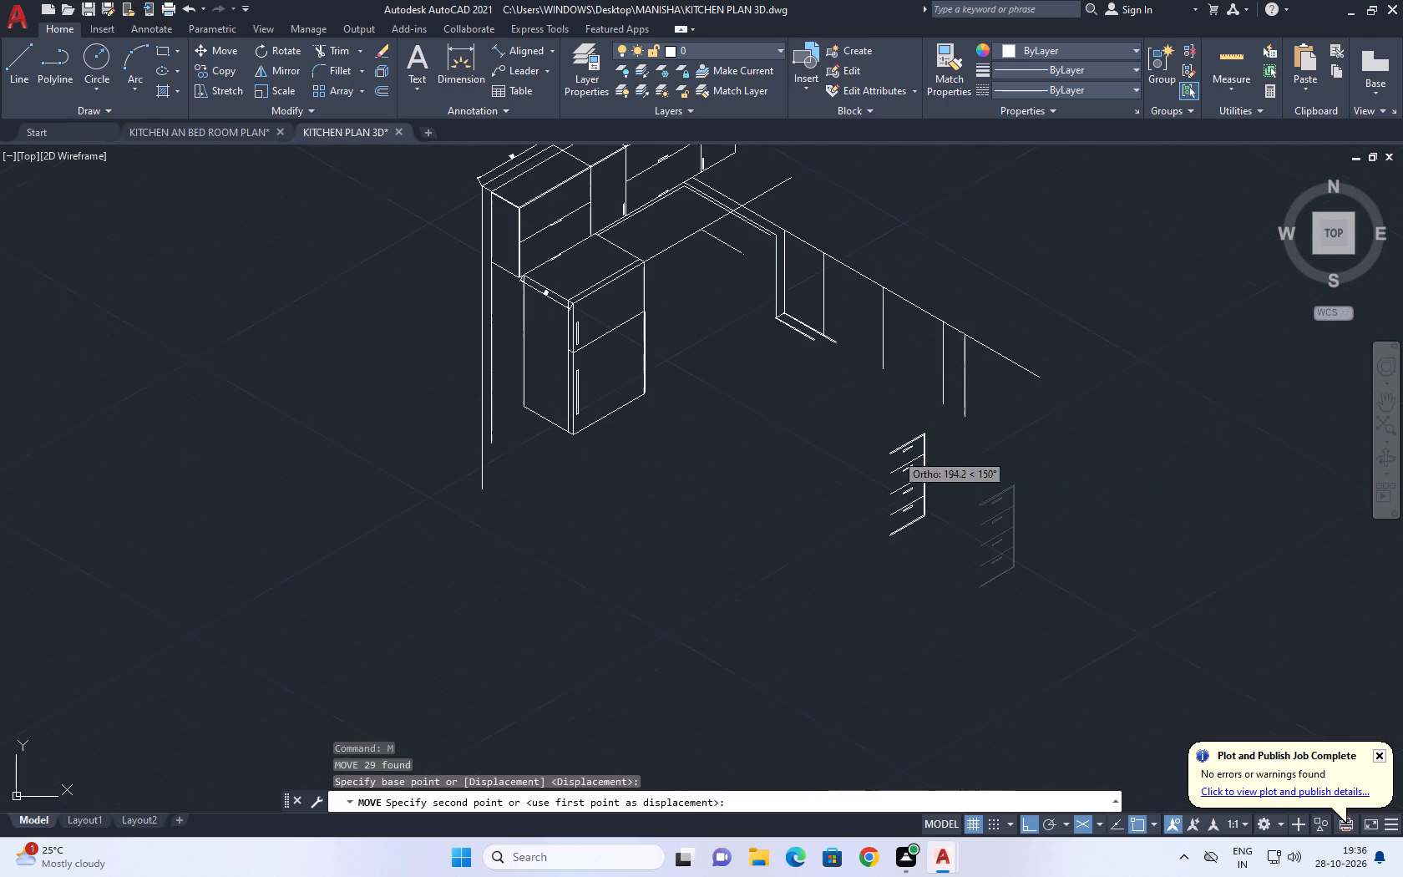
pyautogui.scroll(2, 660, 281)
pyautogui.scroll(2, 609, 236)
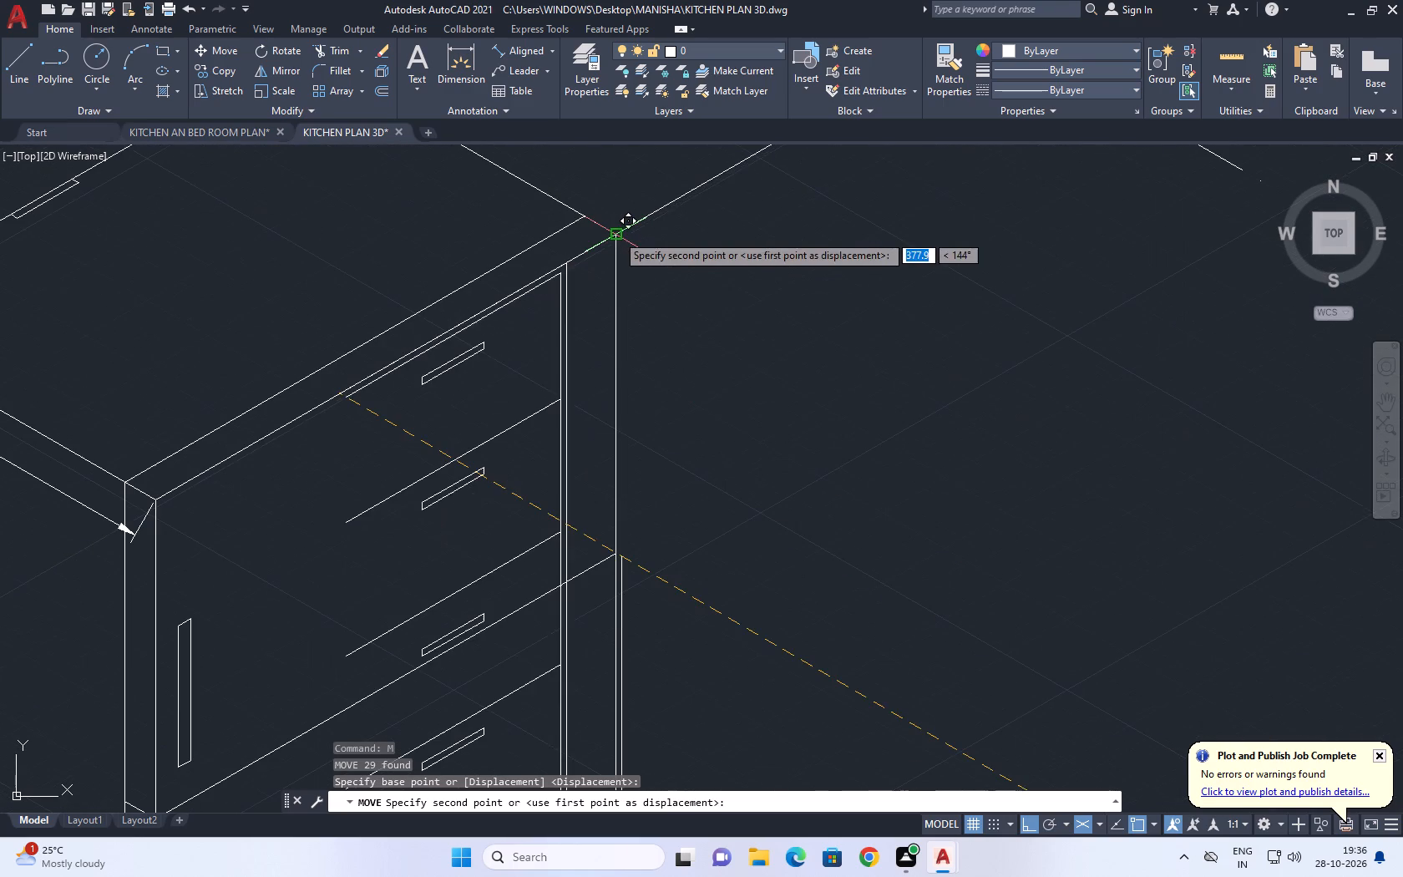
pyautogui.click(617, 234)
pyautogui.scroll(-2, 722, 296)
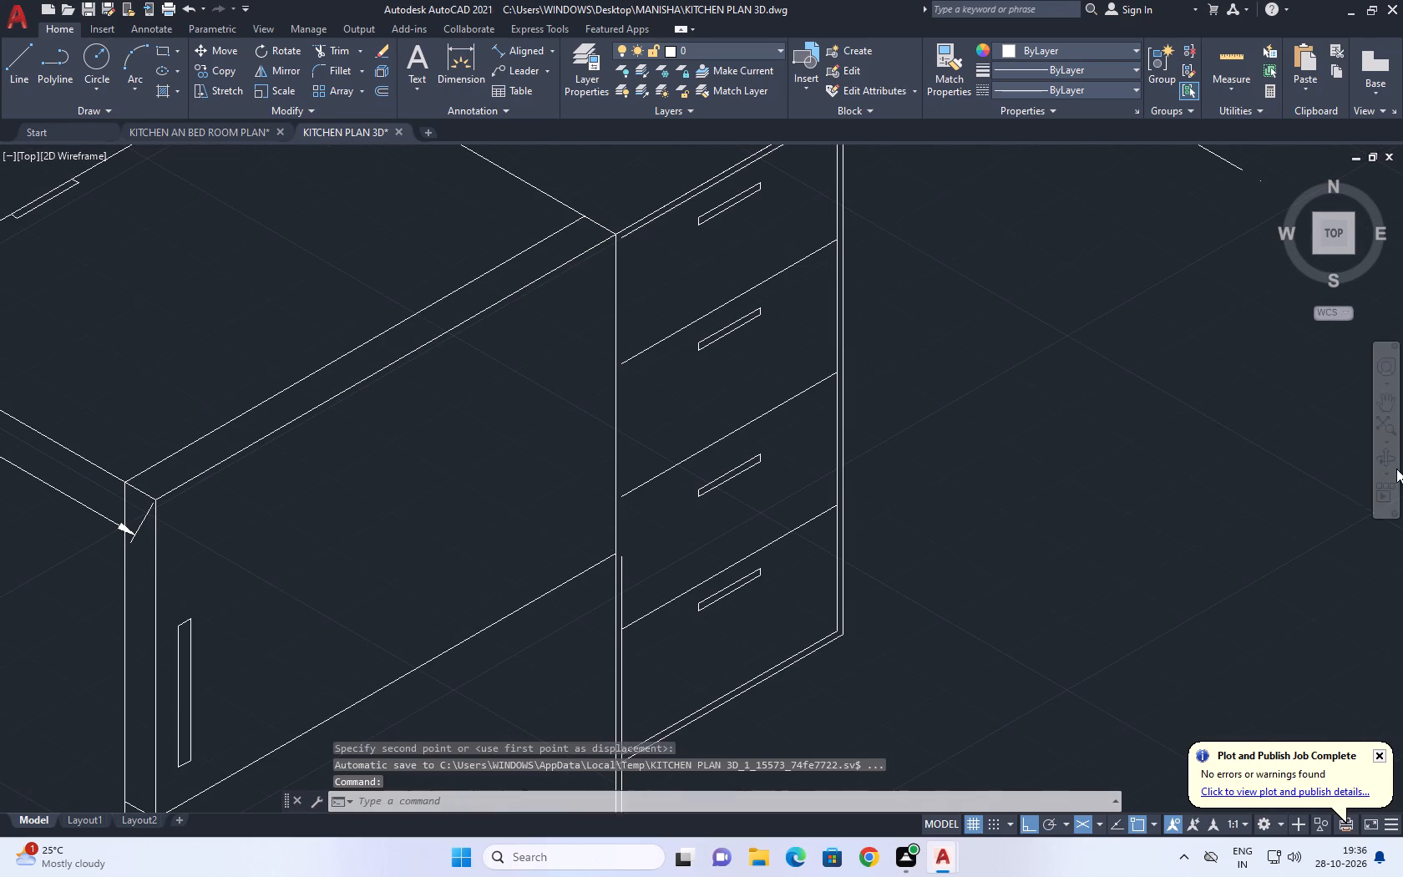
# Extend the drawer unit's short vertical edge beside the tall unit up to the unit's top front edge.
pyautogui.moveTo(824, 330); pyautogui.dragTo(762, 389, button='middle')
pyautogui.press('e')
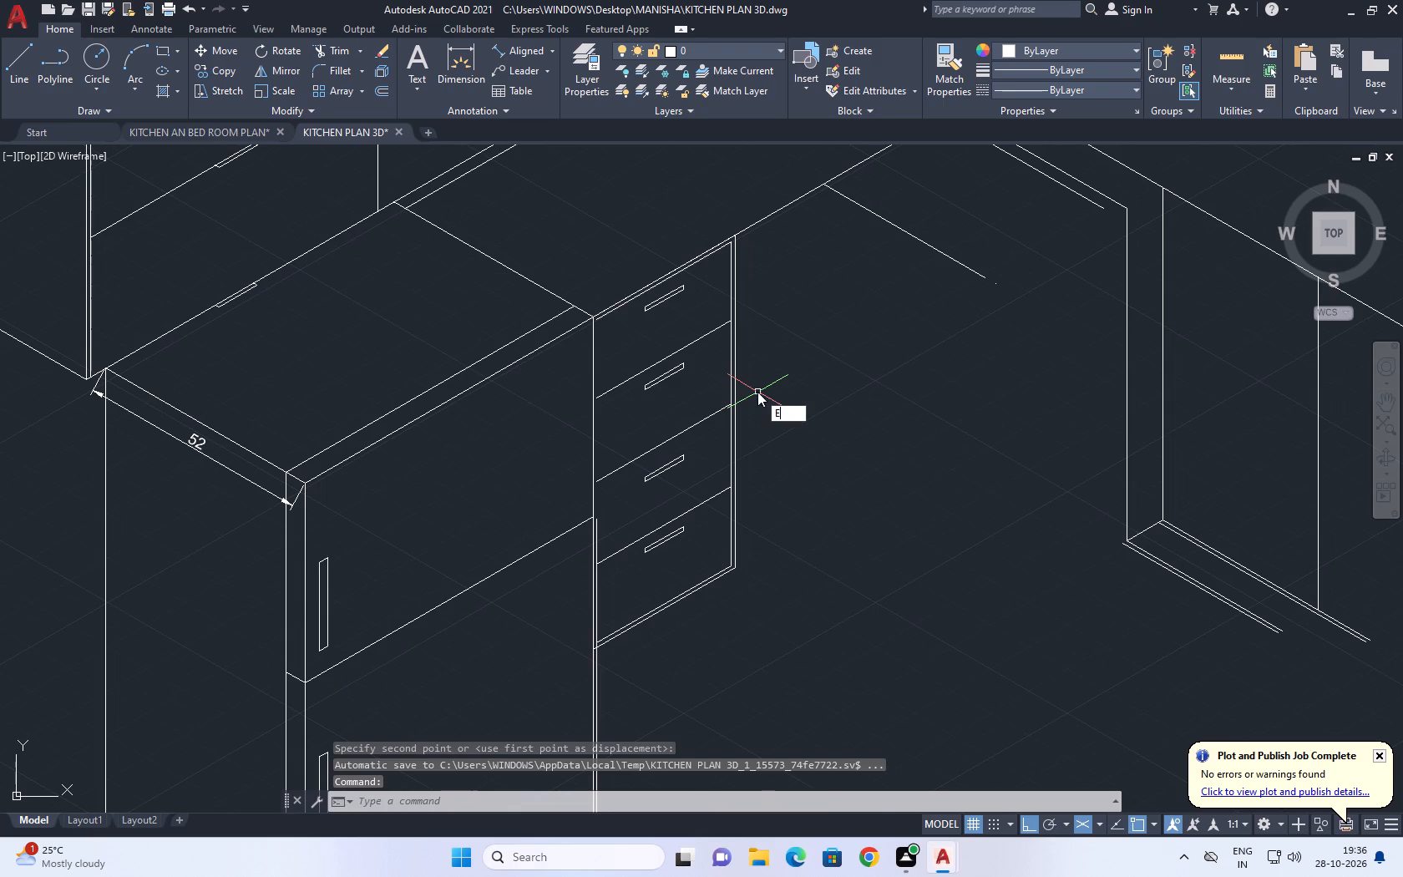
pyautogui.press('x')
pyautogui.press('space')
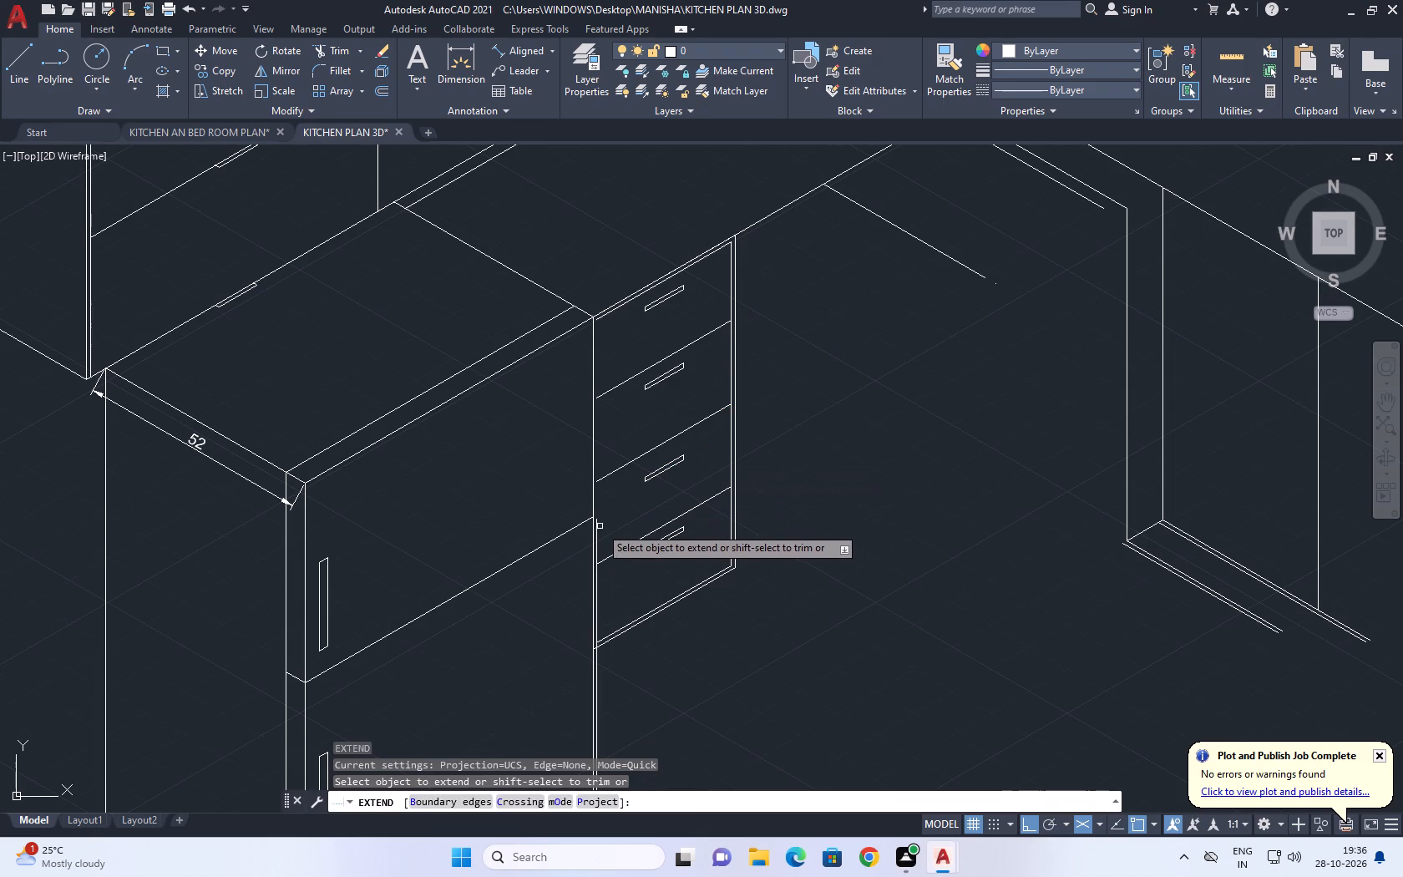
pyautogui.click(597, 530)
pyautogui.click(600, 523)
pyautogui.click(600, 511)
pyautogui.click(597, 499)
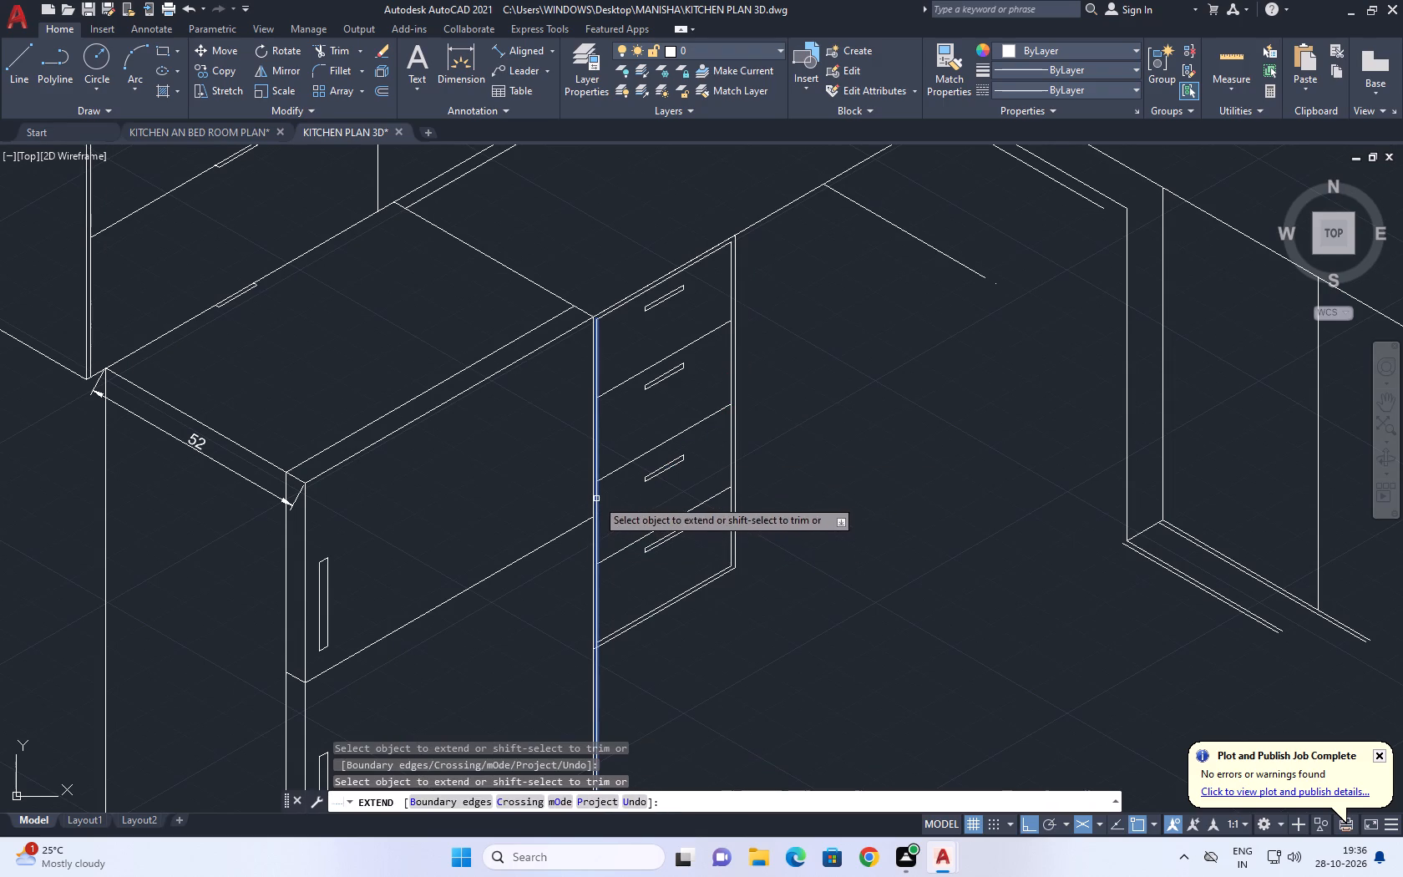
pyautogui.press('Escape')
pyautogui.press('space')
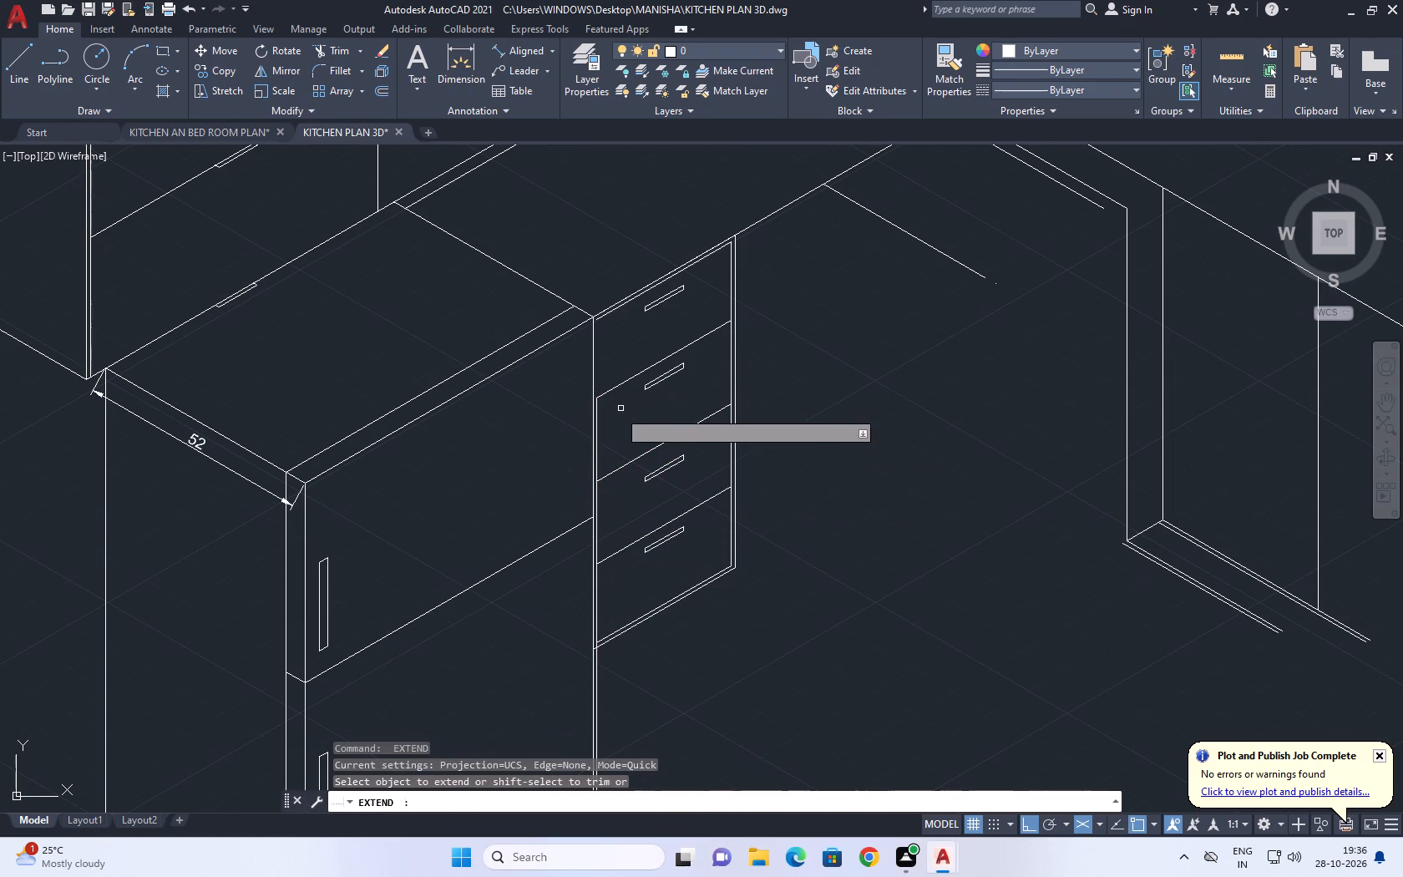
pyautogui.click(598, 412)
pyautogui.press('Escape')
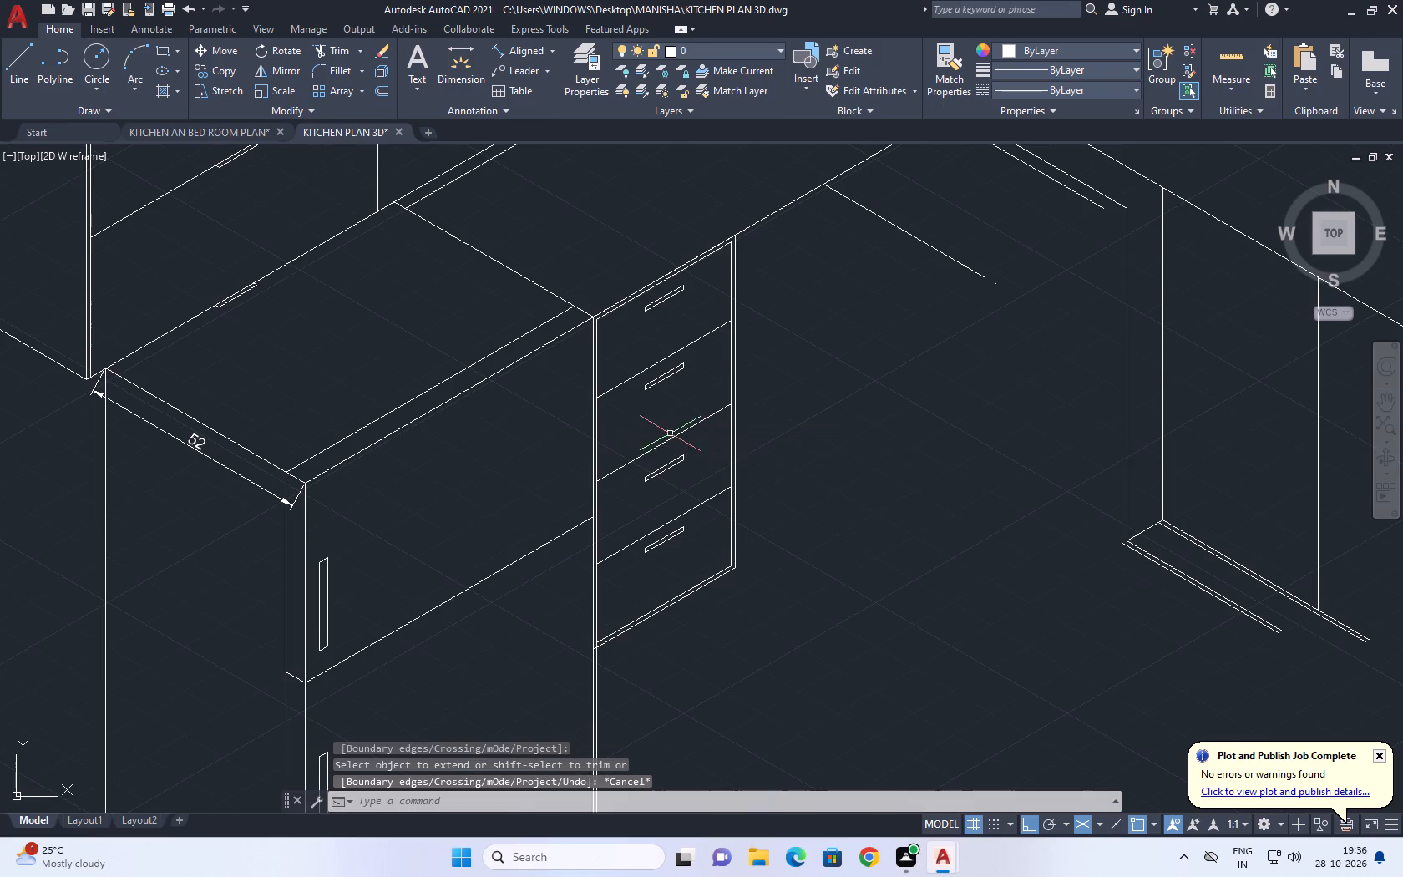
# Erase the leftover short 150° line and the tiny stray mark in the open area beside the drawer unit.
pyautogui.moveTo(762, 328); pyautogui.dragTo(605, 513, button='middle')
pyautogui.moveTo(783, 389); pyautogui.dragTo(761, 468, button='middle')
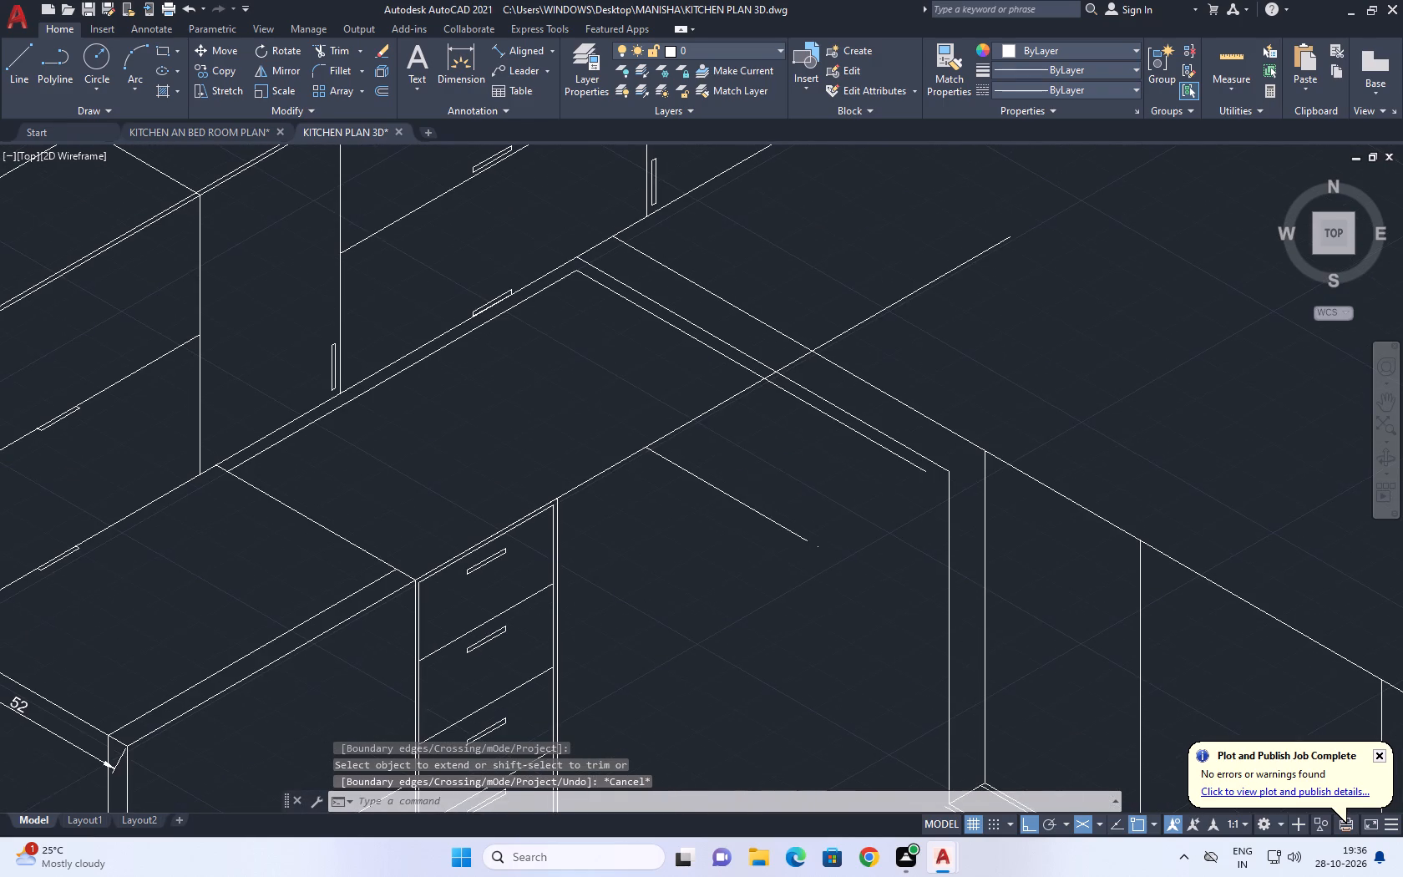
pyautogui.moveTo(771, 470); pyautogui.dragTo(763, 497, button='middle')
pyautogui.click(777, 525)
pyautogui.click(697, 551)
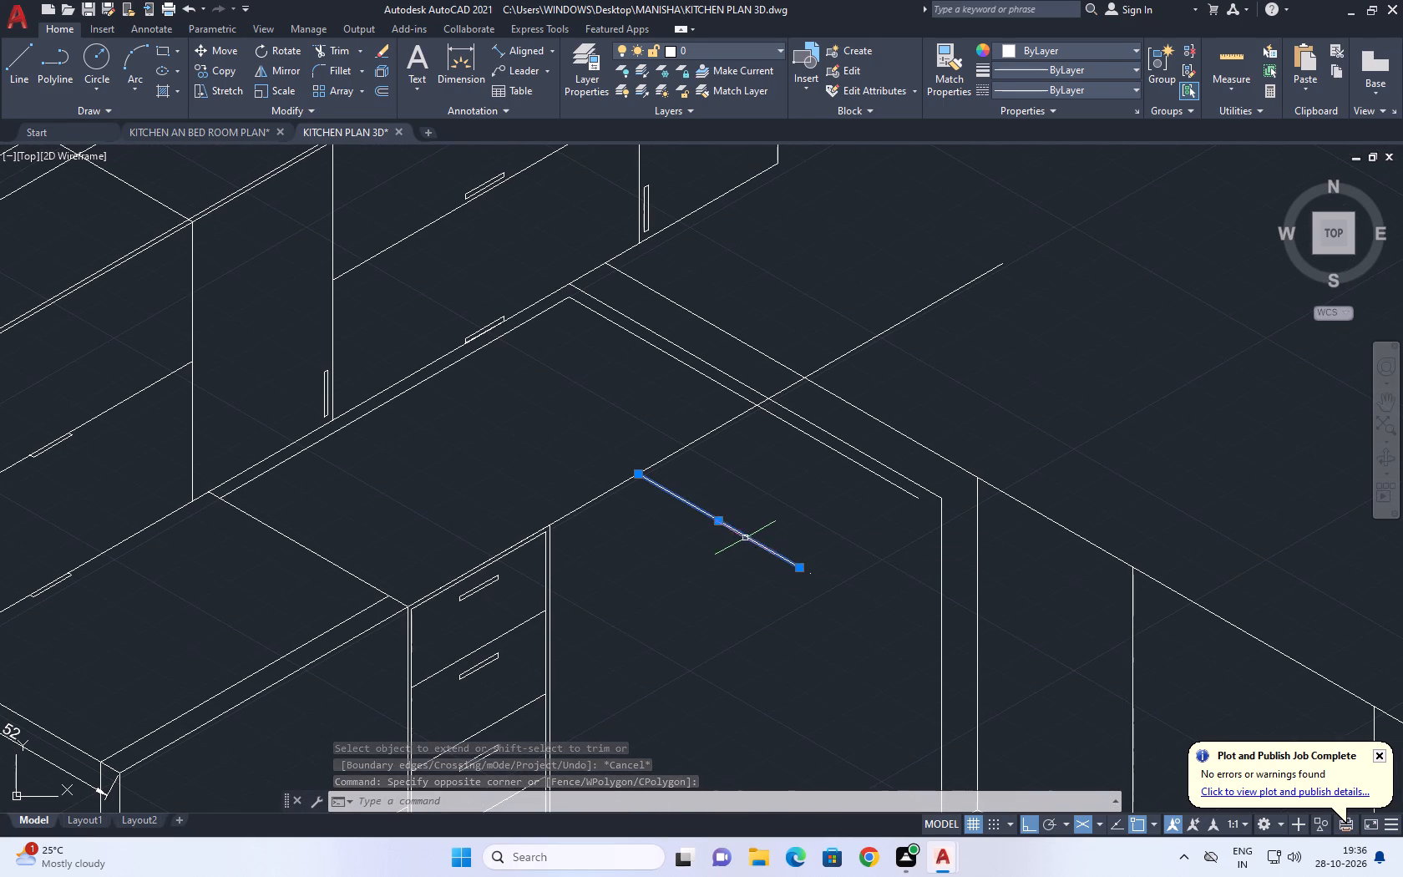
pyautogui.press('Delete')
pyautogui.click(879, 442)
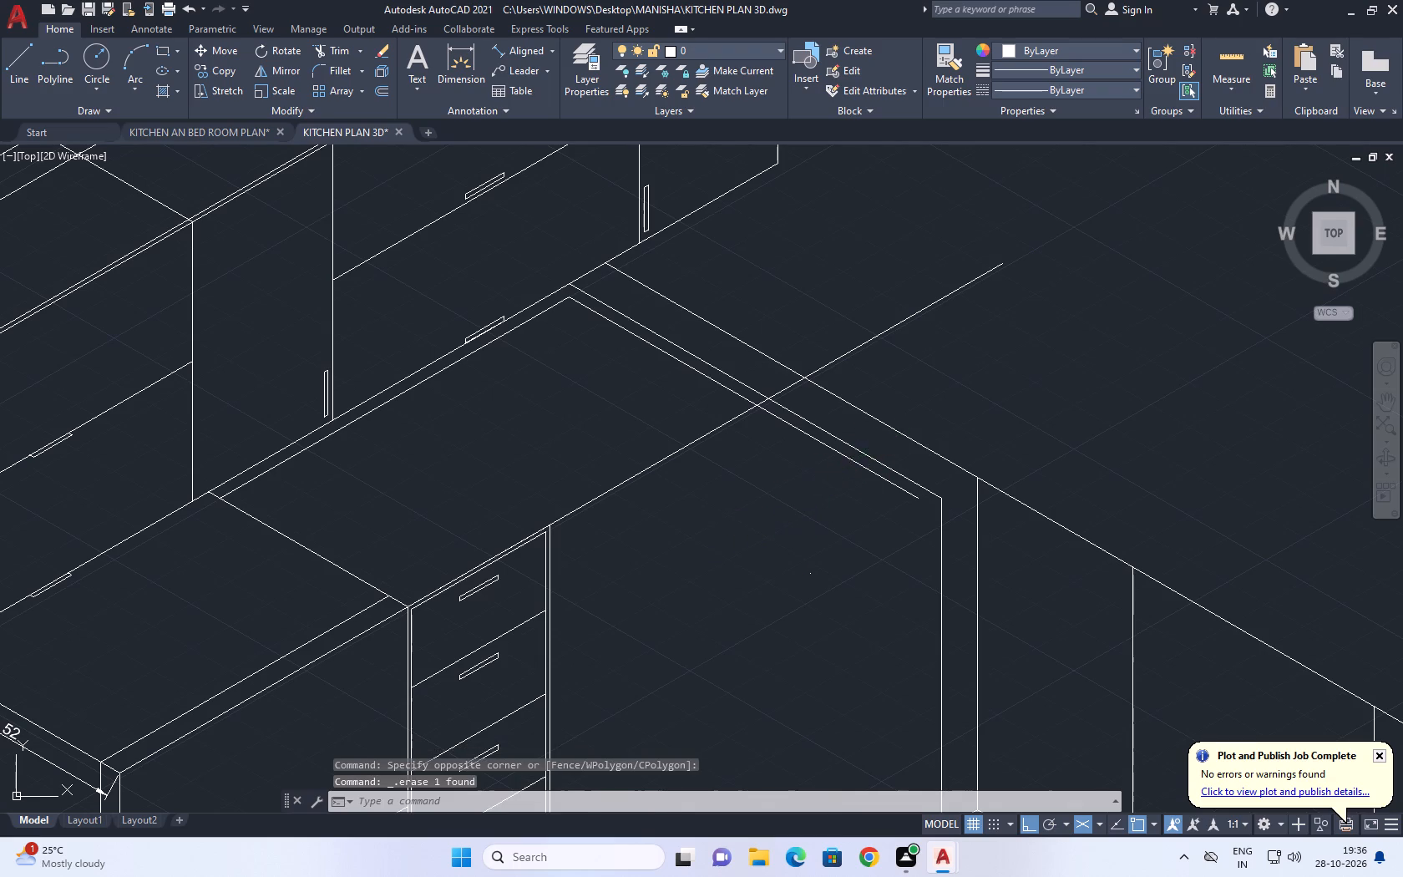
pyautogui.moveTo(825, 478); pyautogui.dragTo(825, 486)
pyautogui.moveTo(864, 427); pyautogui.dragTo(792, 489, button='middle')
pyautogui.press('Escape')
pyautogui.moveTo(619, 596); pyautogui.dragTo(625, 594, button='middle')
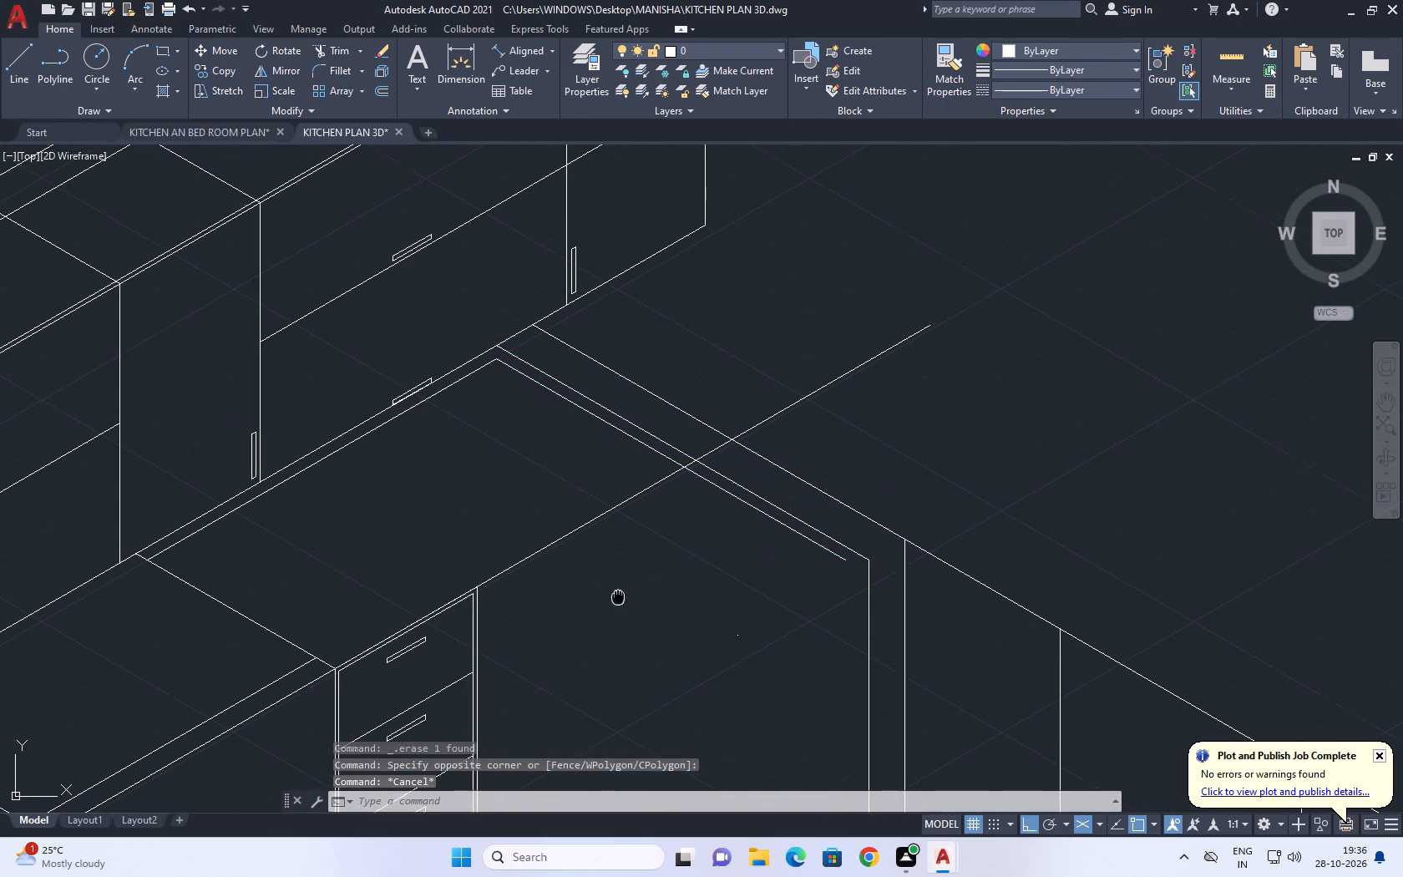
pyautogui.moveTo(625, 594); pyautogui.dragTo(798, 504, button='middle')
pyautogui.moveTo(613, 561); pyautogui.dragTo(628, 555, button='middle')
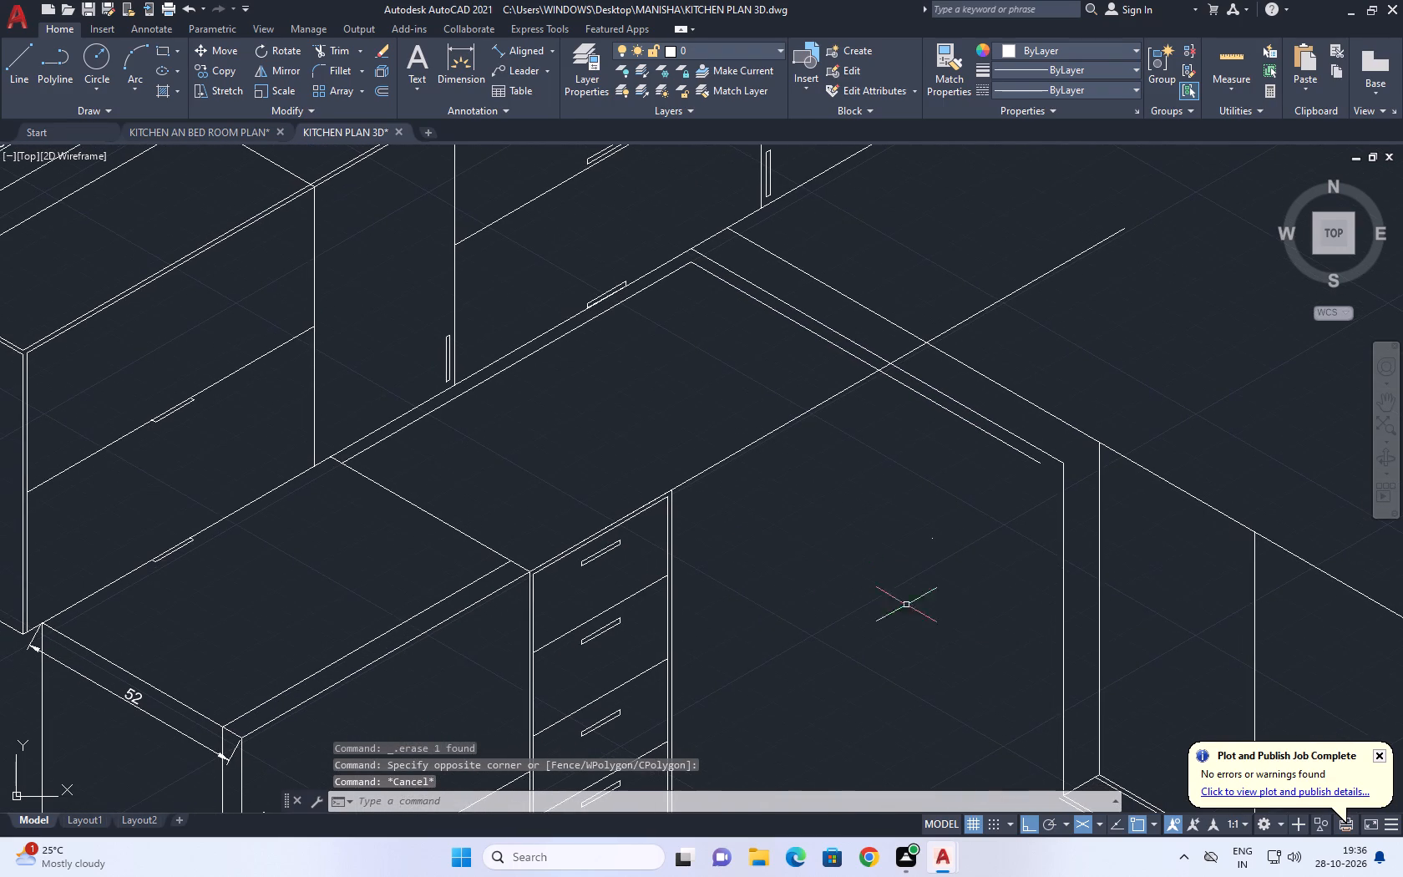
pyautogui.moveTo(960, 616); pyautogui.dragTo(945, 602)
pyautogui.click(879, 520)
pyautogui.press('Delete')
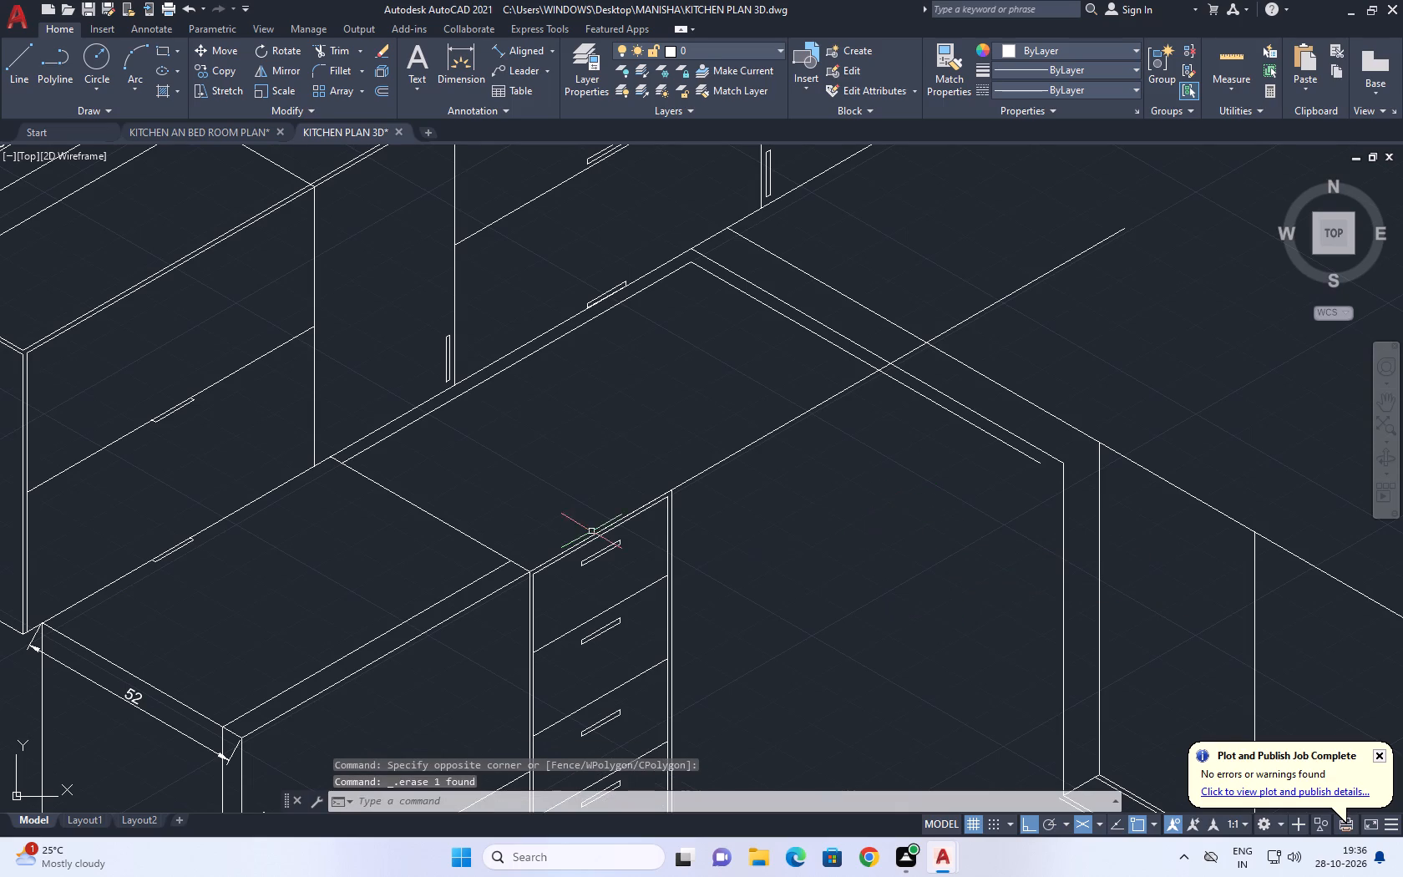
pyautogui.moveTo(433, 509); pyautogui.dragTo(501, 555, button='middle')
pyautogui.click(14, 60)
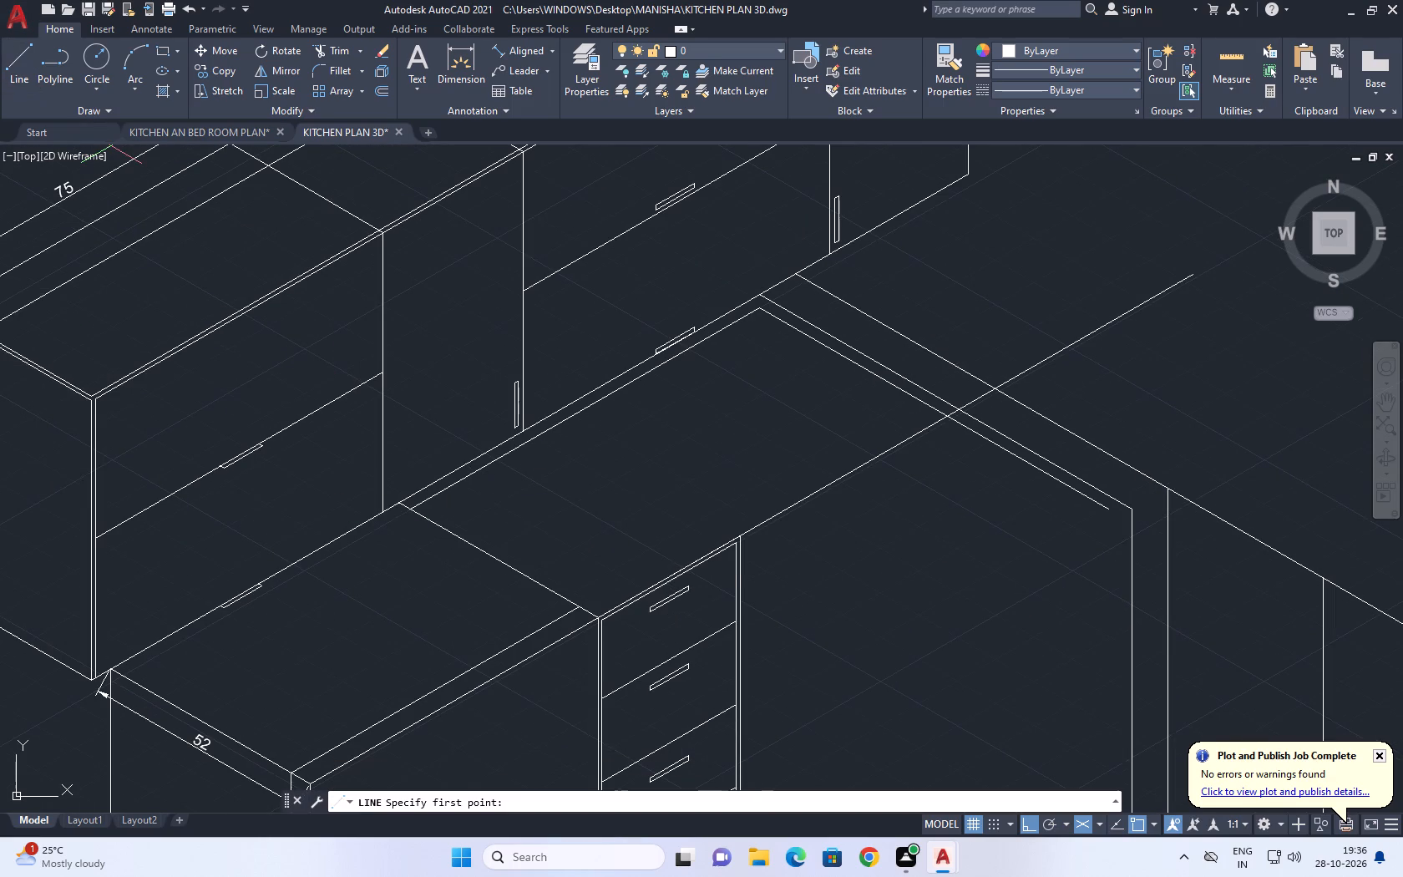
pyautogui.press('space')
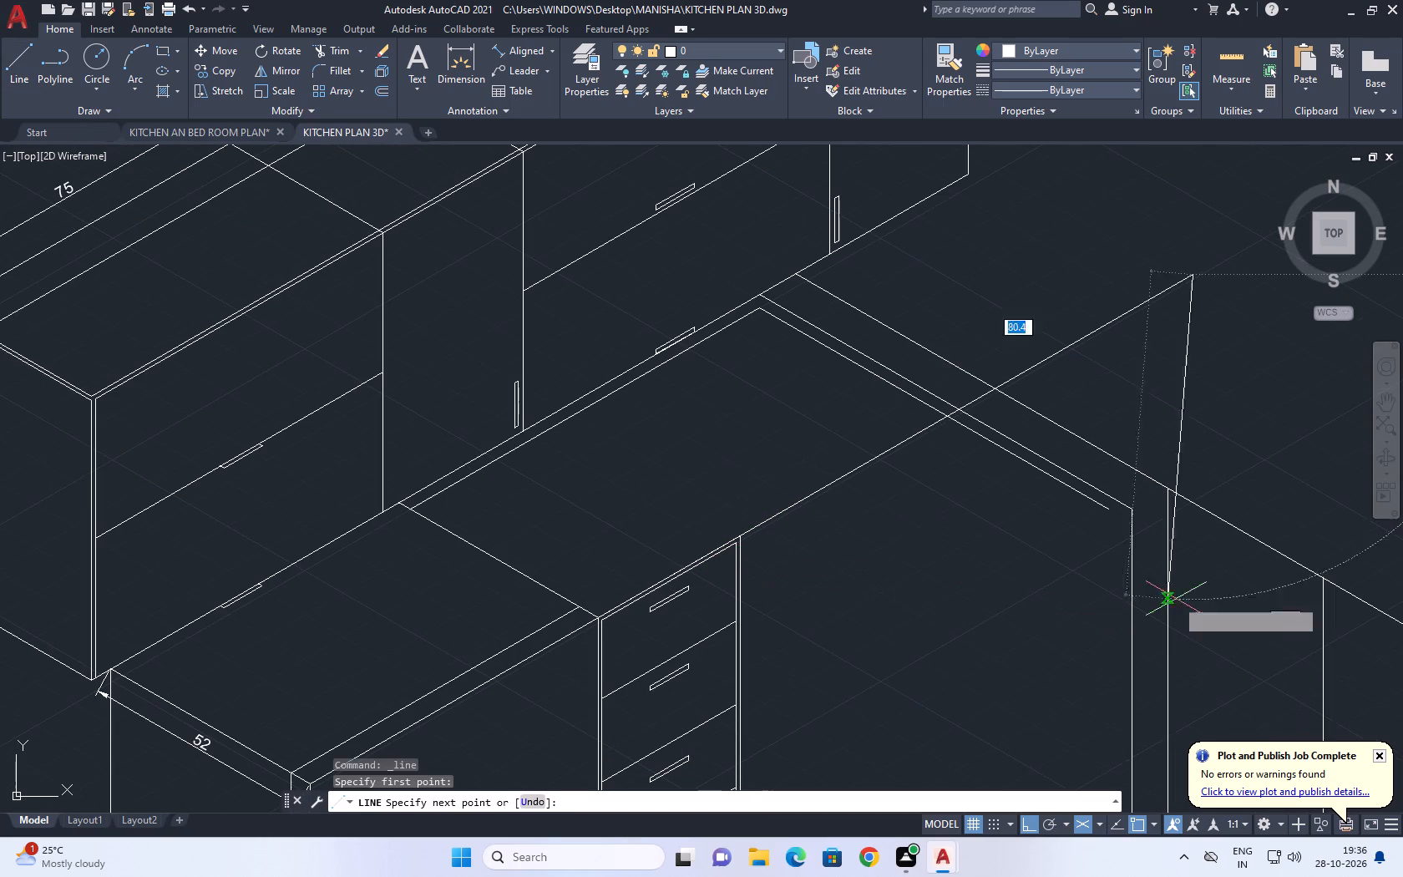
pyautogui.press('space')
# Measure the drawer unit's width along its top front edge with an aligned dimension, without placing it.
pyautogui.click(524, 48)
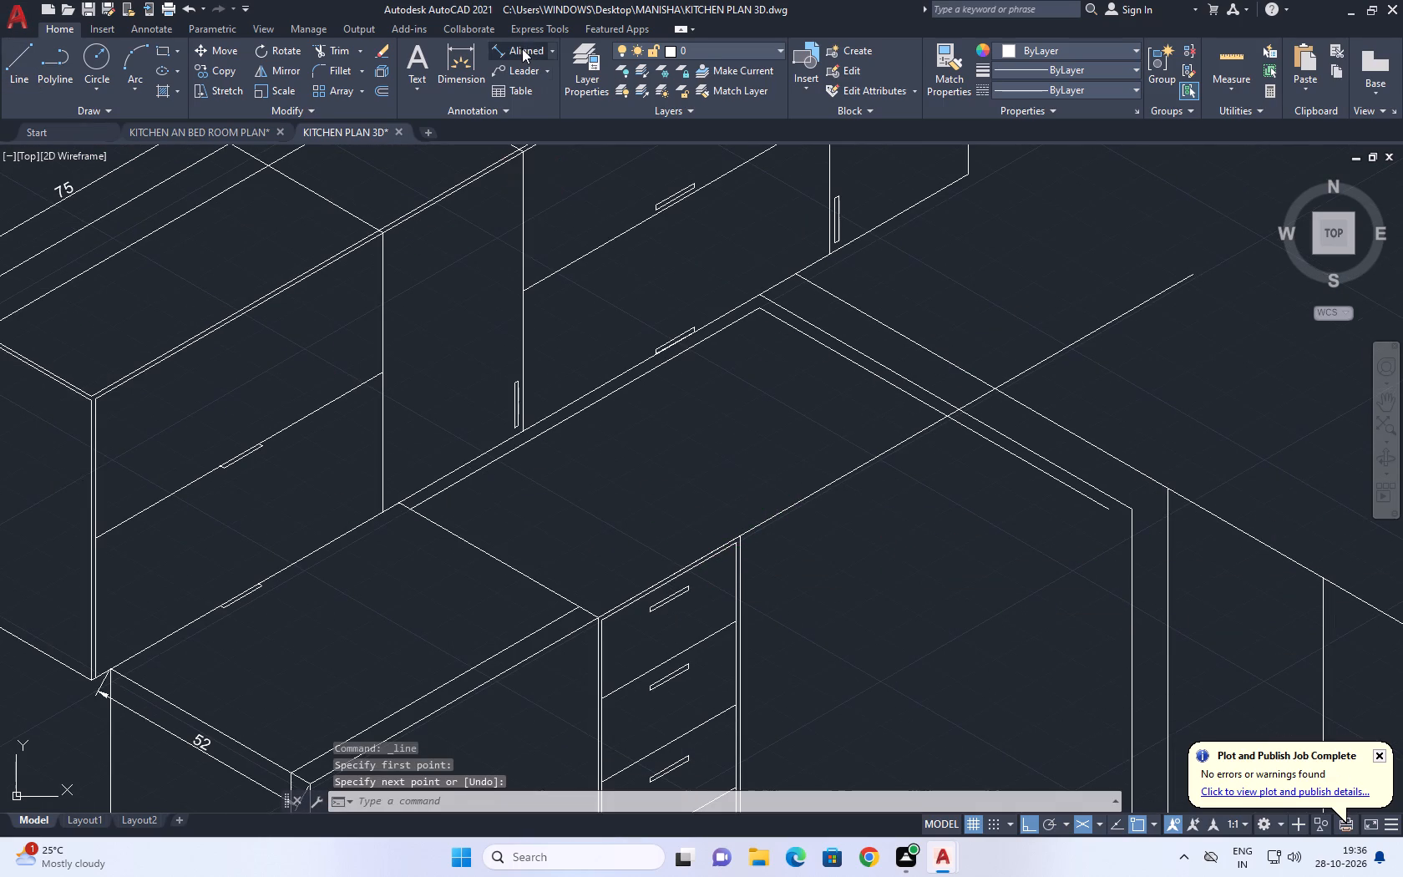
pyautogui.moveTo(1056, 425); pyautogui.dragTo(774, 285, button='middle')
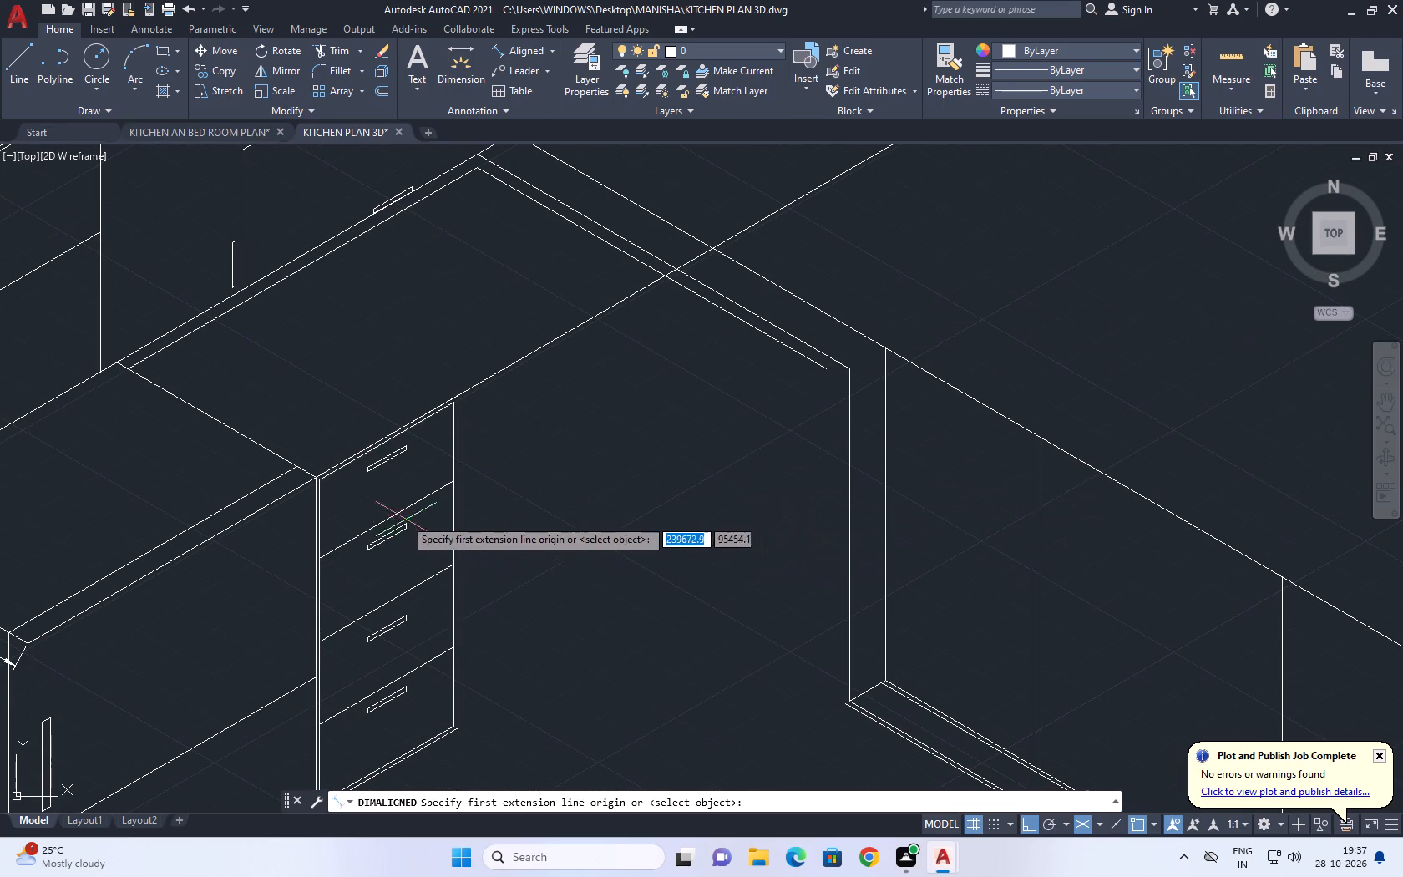
pyautogui.scroll(2, 337, 500)
pyautogui.click(281, 444)
pyautogui.moveTo(505, 259); pyautogui.dragTo(499, 333, button='middle')
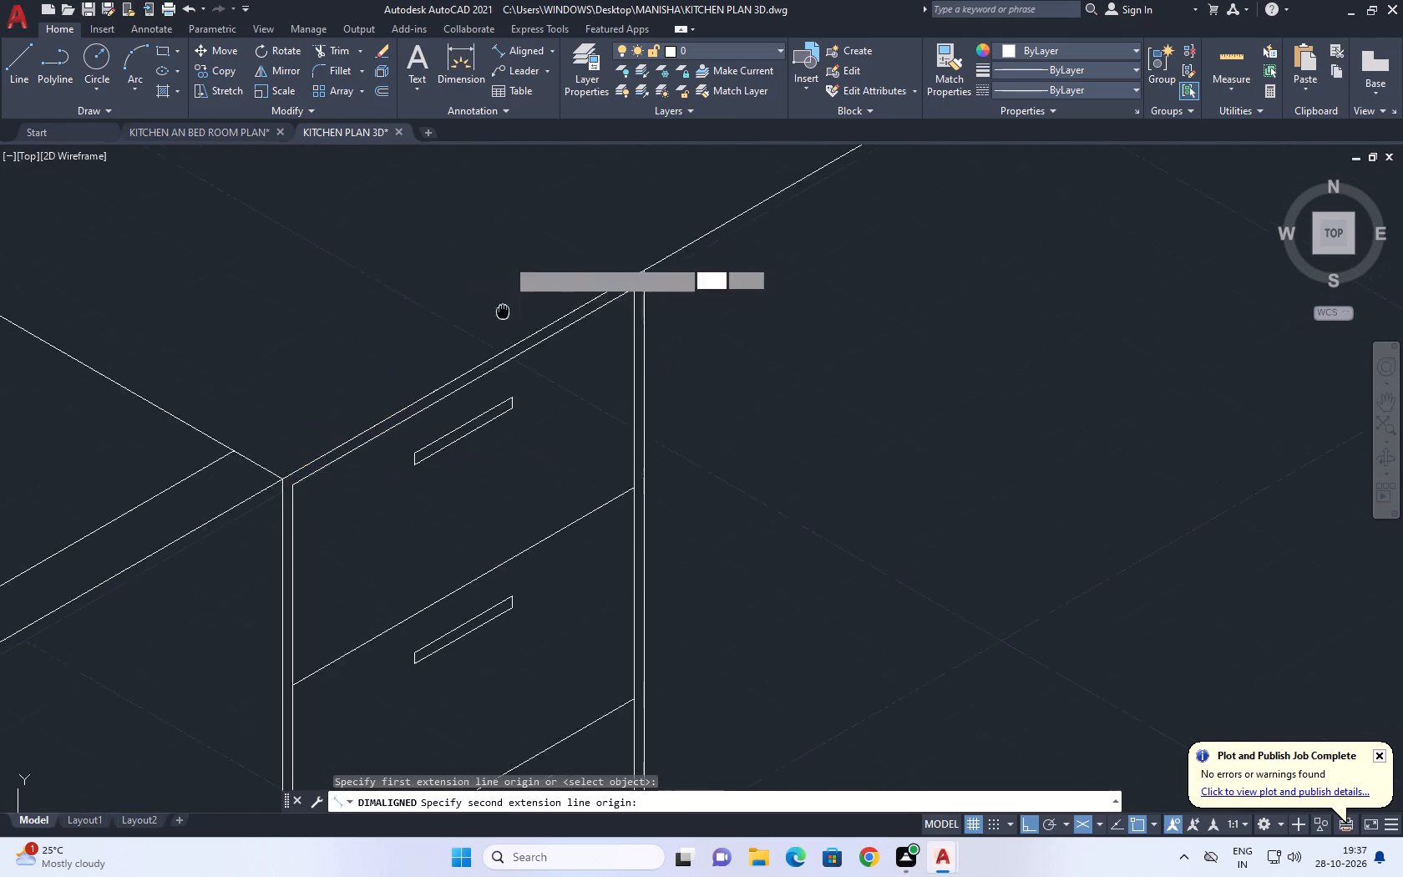
pyautogui.moveTo(499, 333); pyautogui.dragTo(498, 347, button='middle')
pyautogui.click(635, 327)
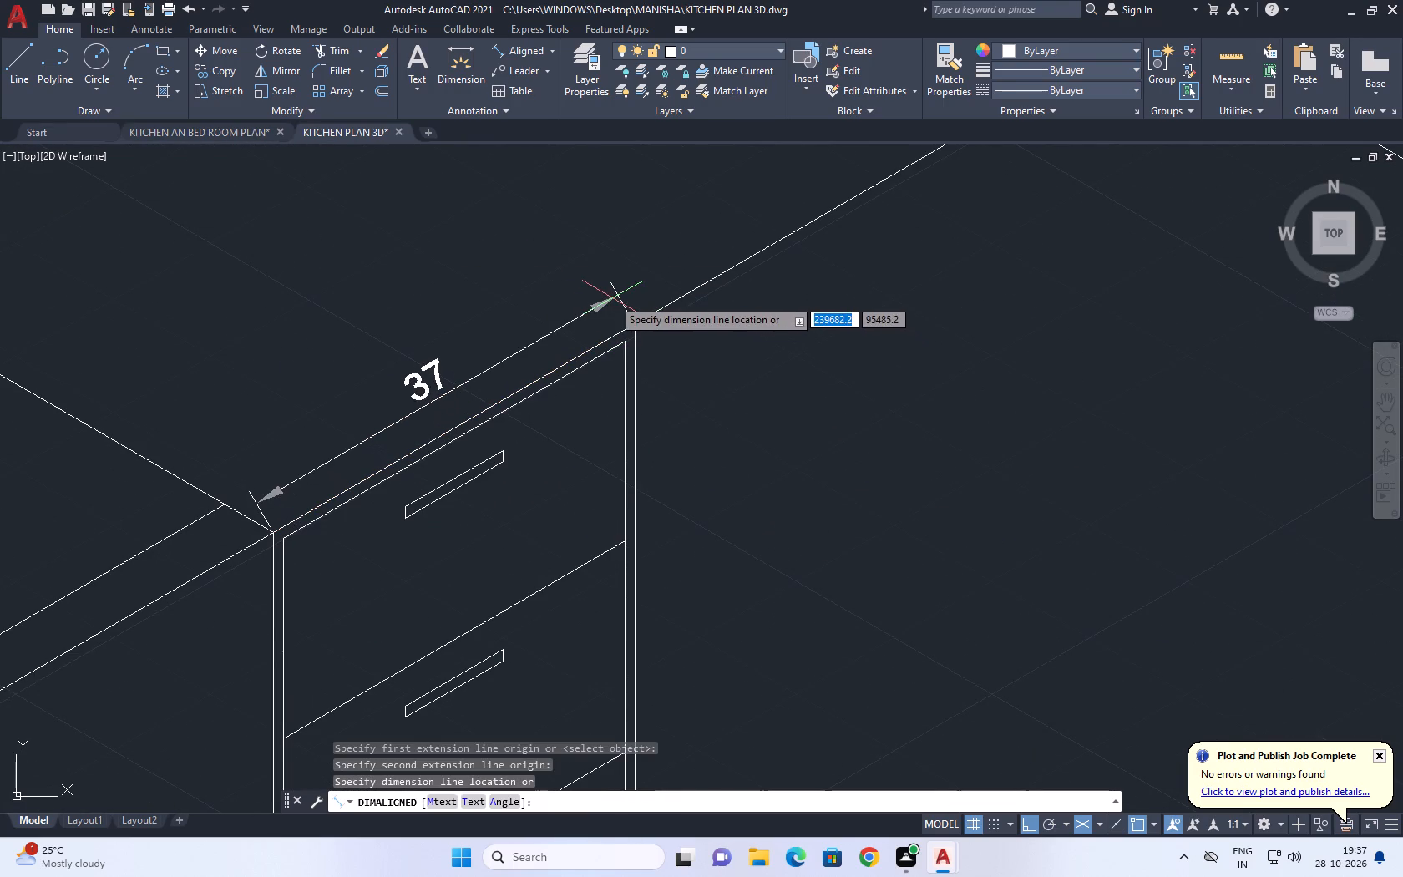
pyautogui.press('space')
# Measure from the drawer unit's outer top corner along the 30° line to the crossing countertop edges, without placing the dimension.
pyautogui.moveTo(637, 313); pyautogui.dragTo(565, 506, button='middle')
pyautogui.scroll(-2, 565, 506)
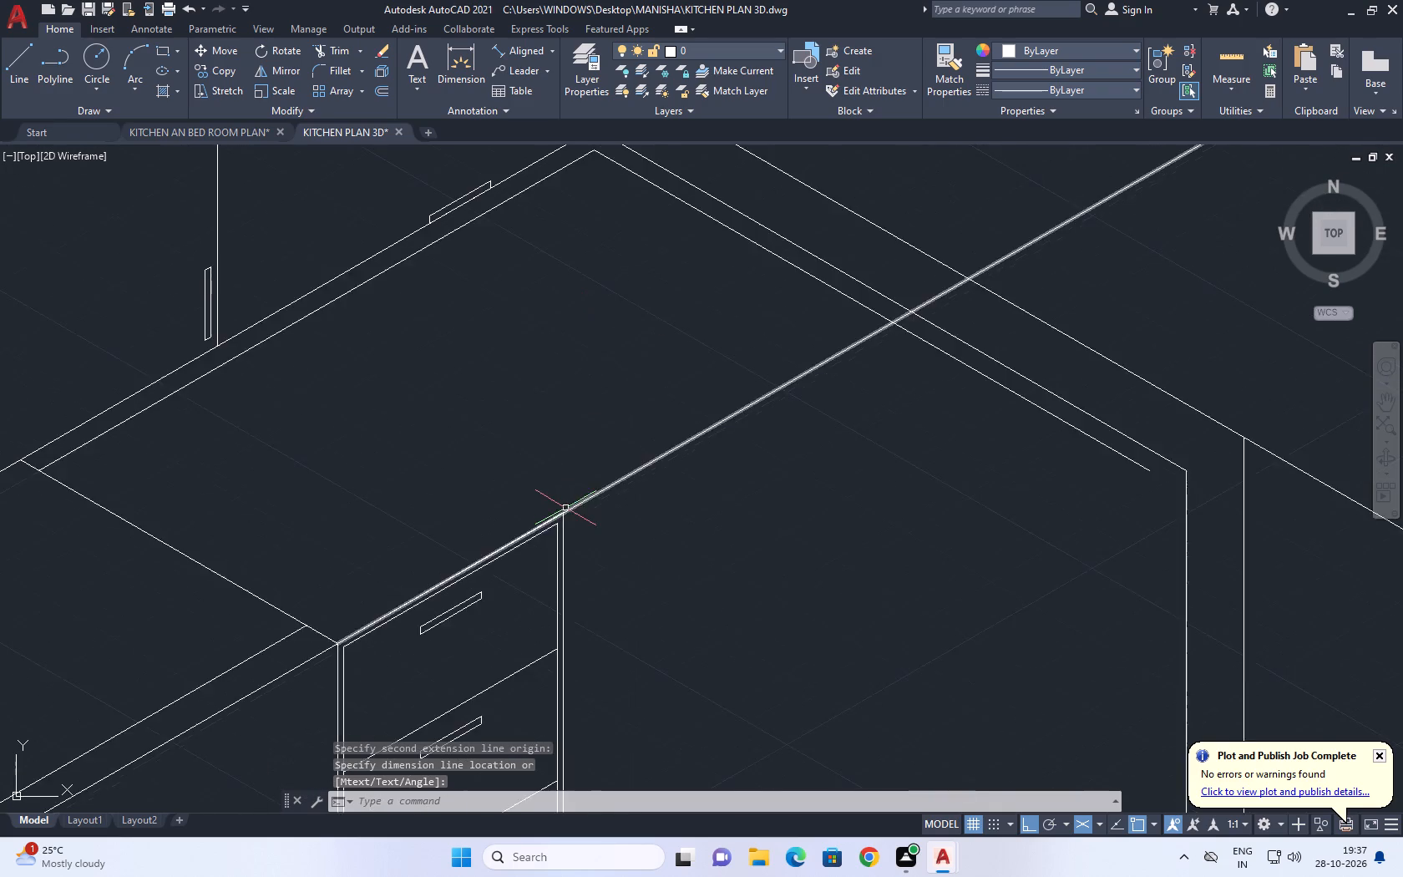
pyautogui.press('space')
pyautogui.scroll(2, 560, 509)
pyautogui.click(564, 515)
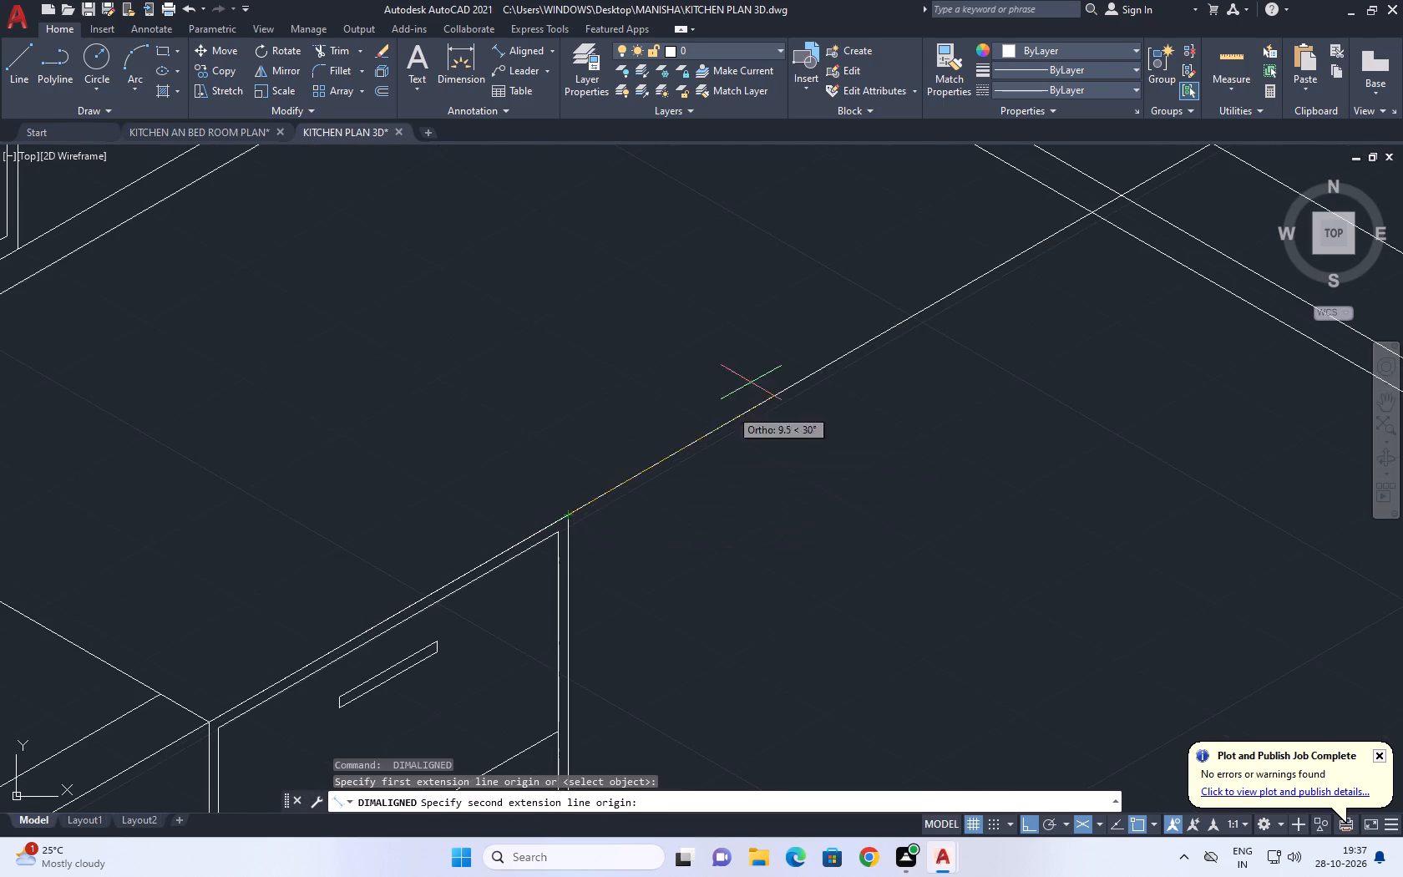
pyautogui.moveTo(785, 353); pyautogui.dragTo(671, 530, button='middle')
pyautogui.click(980, 388)
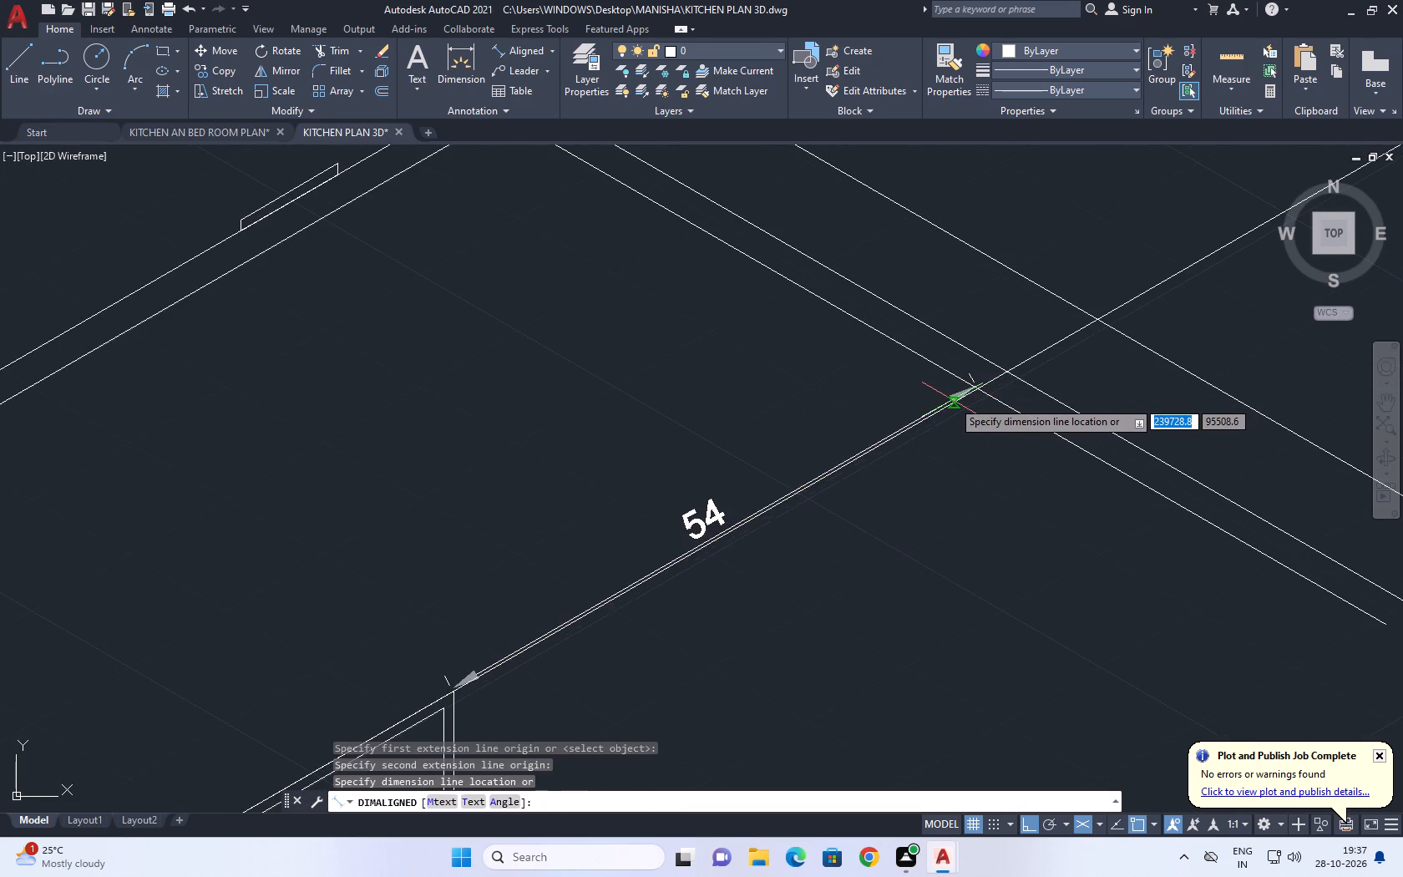
pyautogui.moveTo(952, 400); pyautogui.dragTo(881, 418, button='middle')
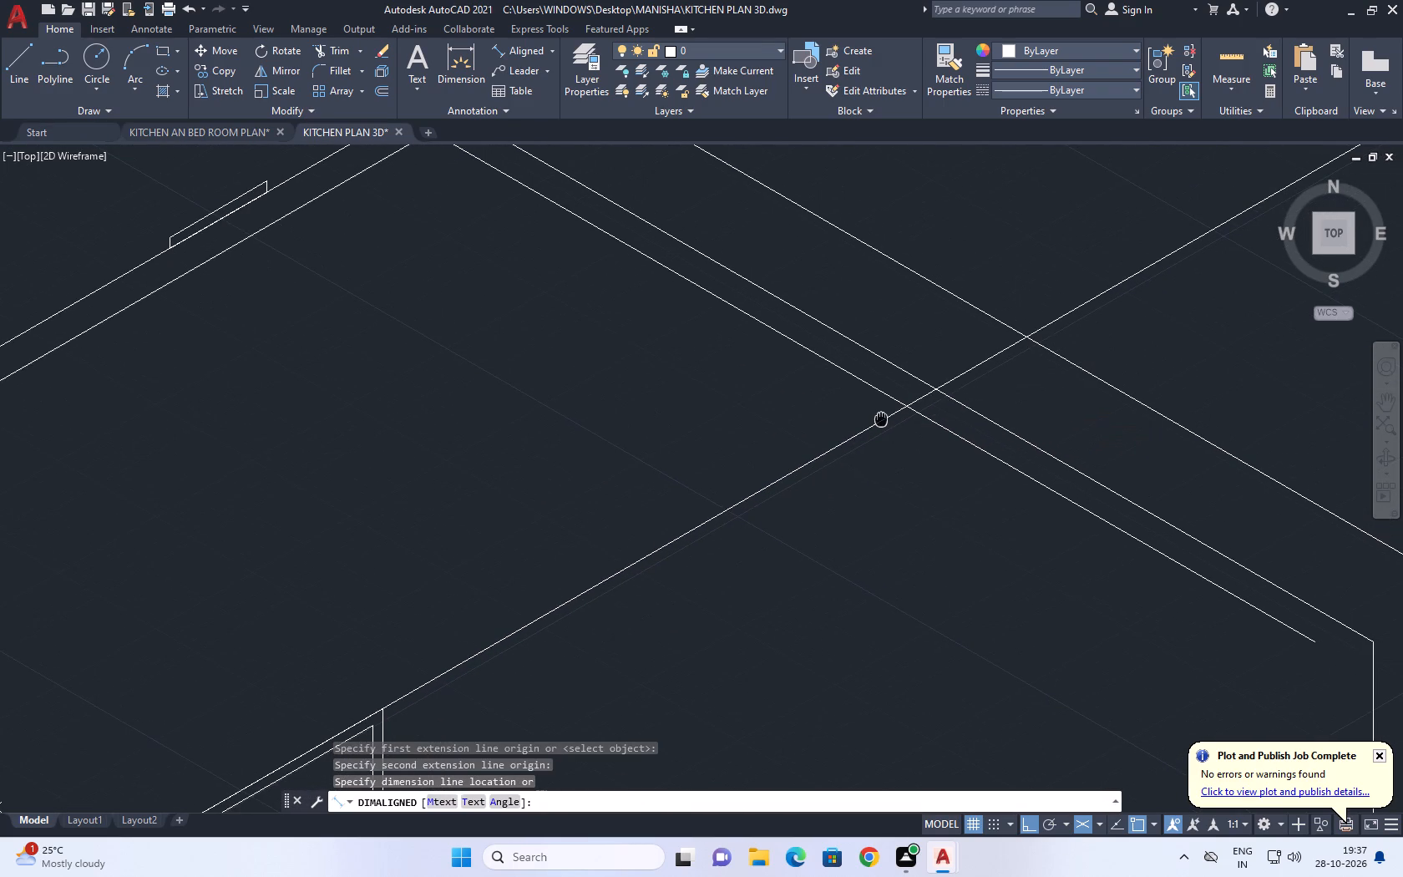
pyautogui.moveTo(881, 418); pyautogui.dragTo(879, 417, button='middle')
pyautogui.middleClick(879, 417)
pyautogui.press('space')
# Copy the drawer unit's outer vertical edge 102 along the 30° direction.
pyautogui.scroll(-2, 879, 396)
pyautogui.scroll(2, 707, 541)
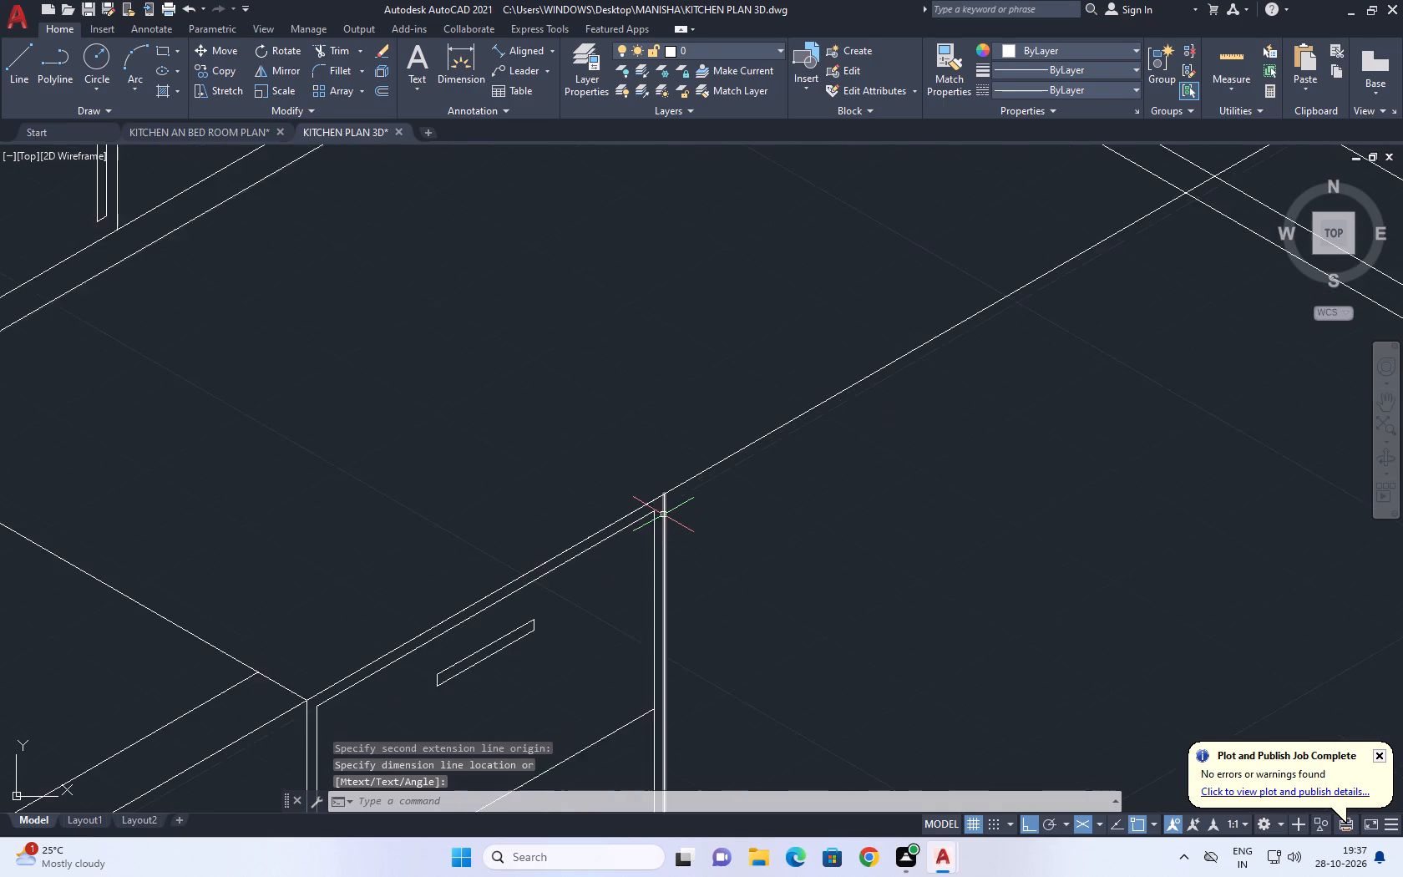
pyautogui.scroll(2, 663, 515)
pyautogui.click(654, 492)
pyautogui.moveTo(717, 500); pyautogui.dragTo(678, 515, button='middle')
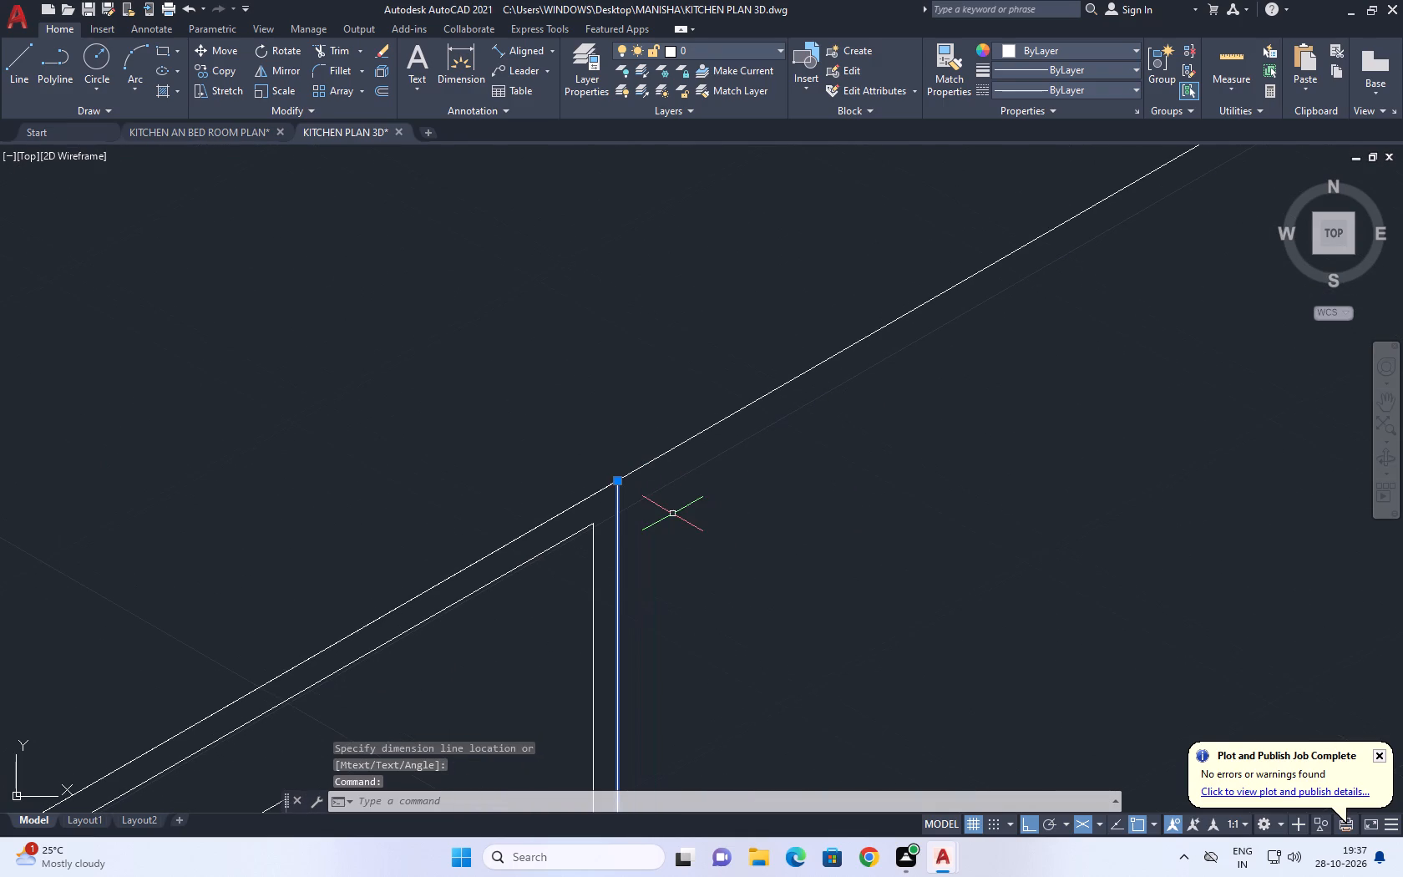
pyautogui.press('c')
pyautogui.write('O')
pyautogui.press('space')
pyautogui.click(641, 547)
pyautogui.scroll(-4, 808, 483)
pyautogui.moveTo(933, 418); pyautogui.dragTo(919, 426, button='middle')
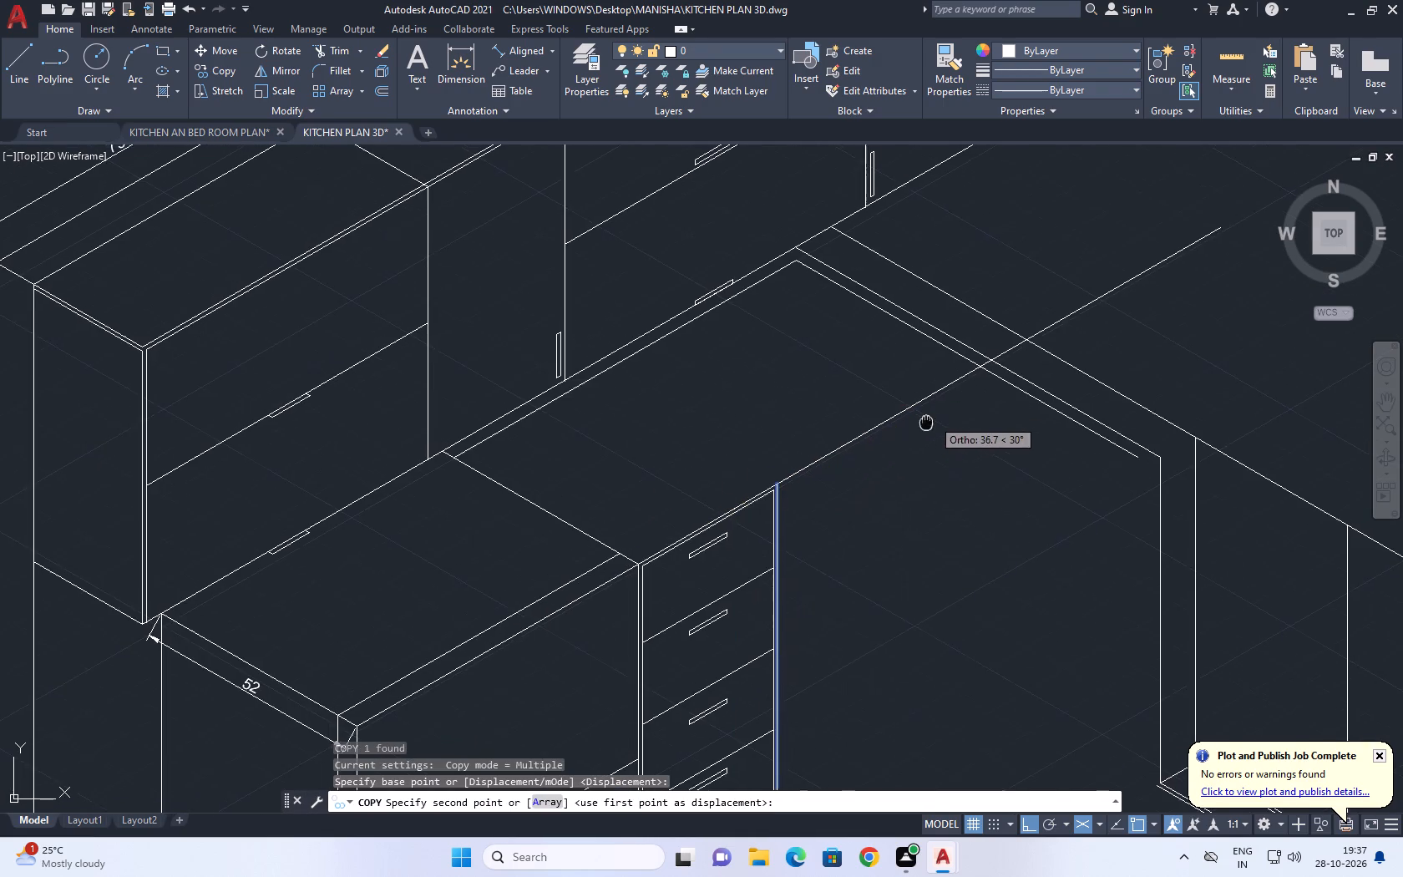
pyautogui.moveTo(919, 426); pyautogui.dragTo(879, 443, button='middle')
pyautogui.write('102')
pyautogui.press('Return')
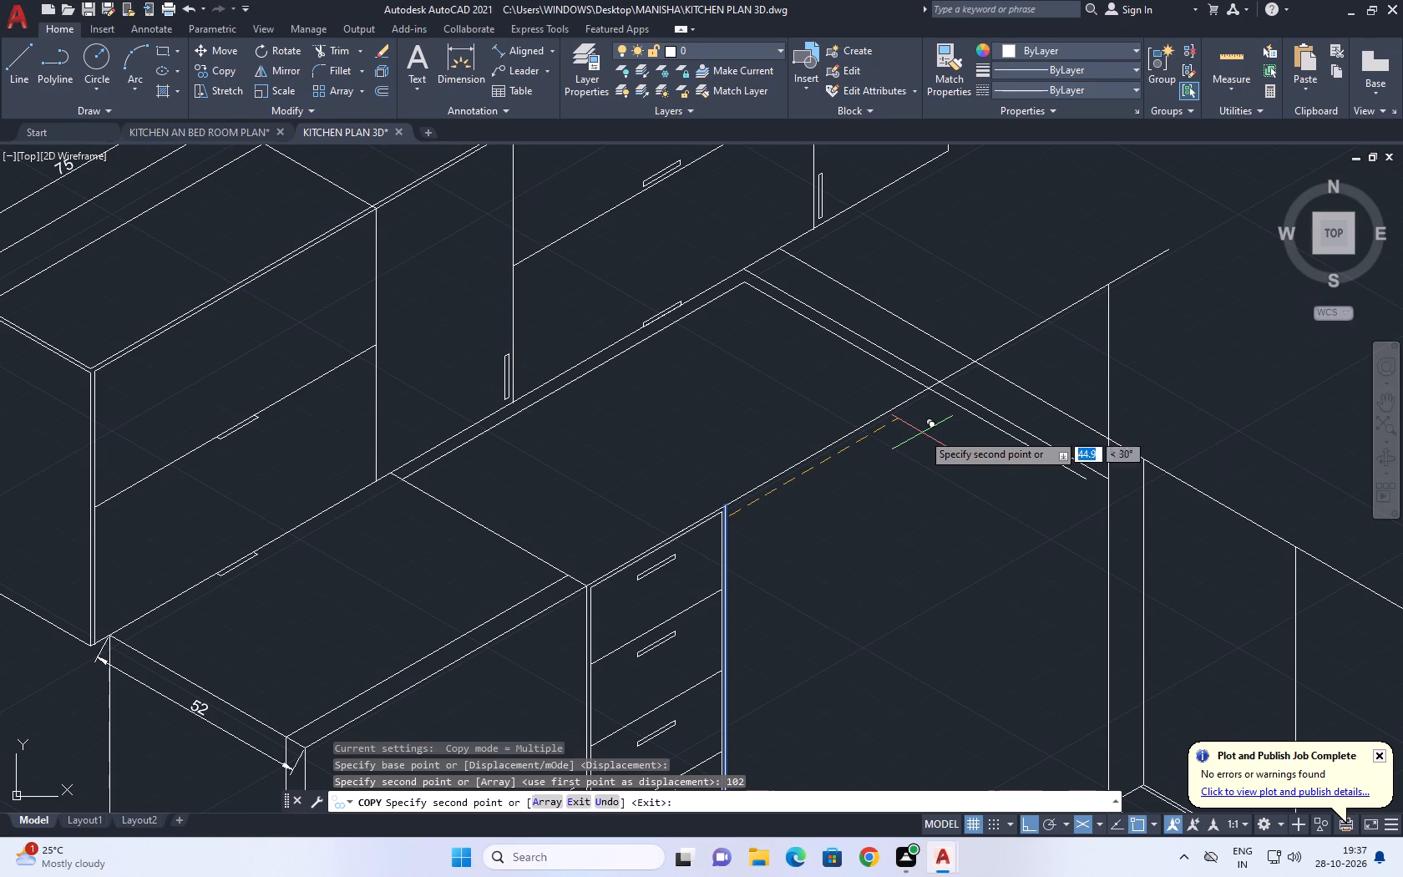
pyautogui.press('Escape')
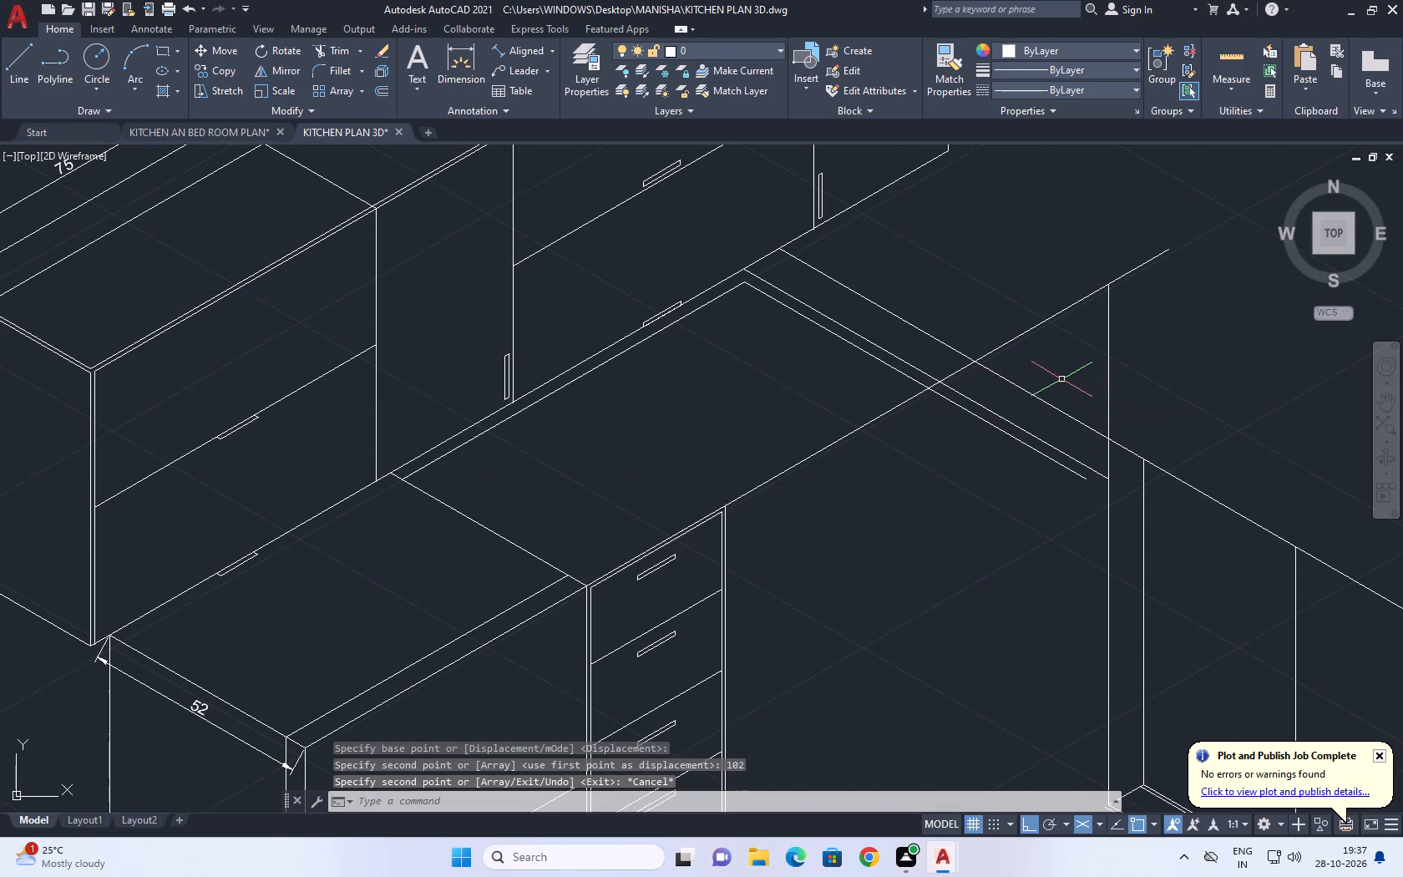
# Trim the 150° countertop and wall lines in front of the 30° line, up to the copied vertical edge.
pyautogui.moveTo(1056, 380); pyautogui.dragTo(950, 438, button='middle')
pyautogui.write('TR')
pyautogui.press('space')
pyautogui.moveTo(953, 429); pyautogui.dragTo(948, 442)
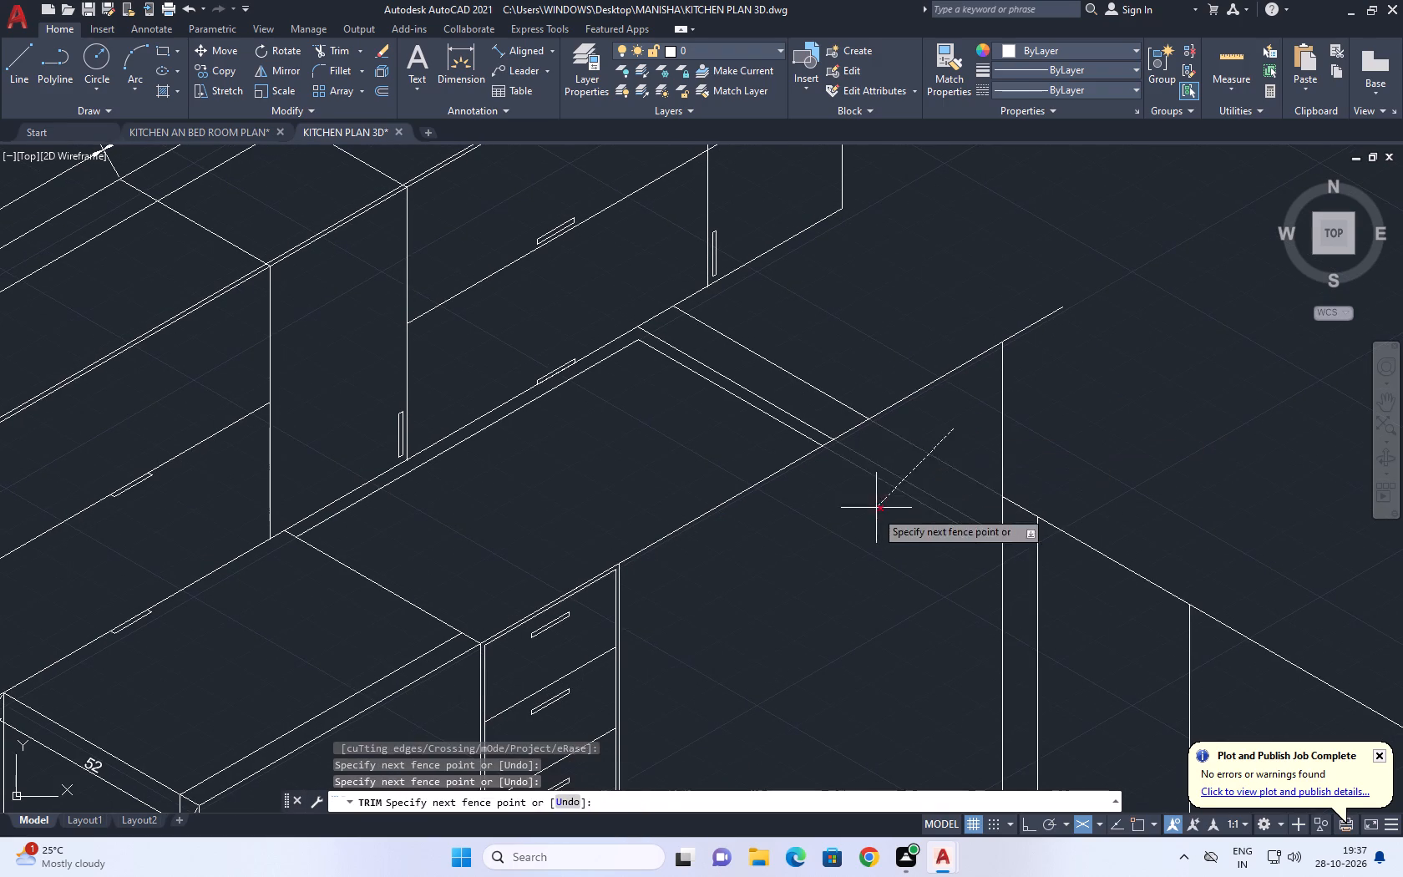
pyautogui.click(872, 525)
pyautogui.press('space')
# Erase the three remaining 150° line pieces between the wall cabinets and the 30° countertop line.
pyautogui.moveTo(1041, 420); pyautogui.dragTo(1014, 423, button='middle')
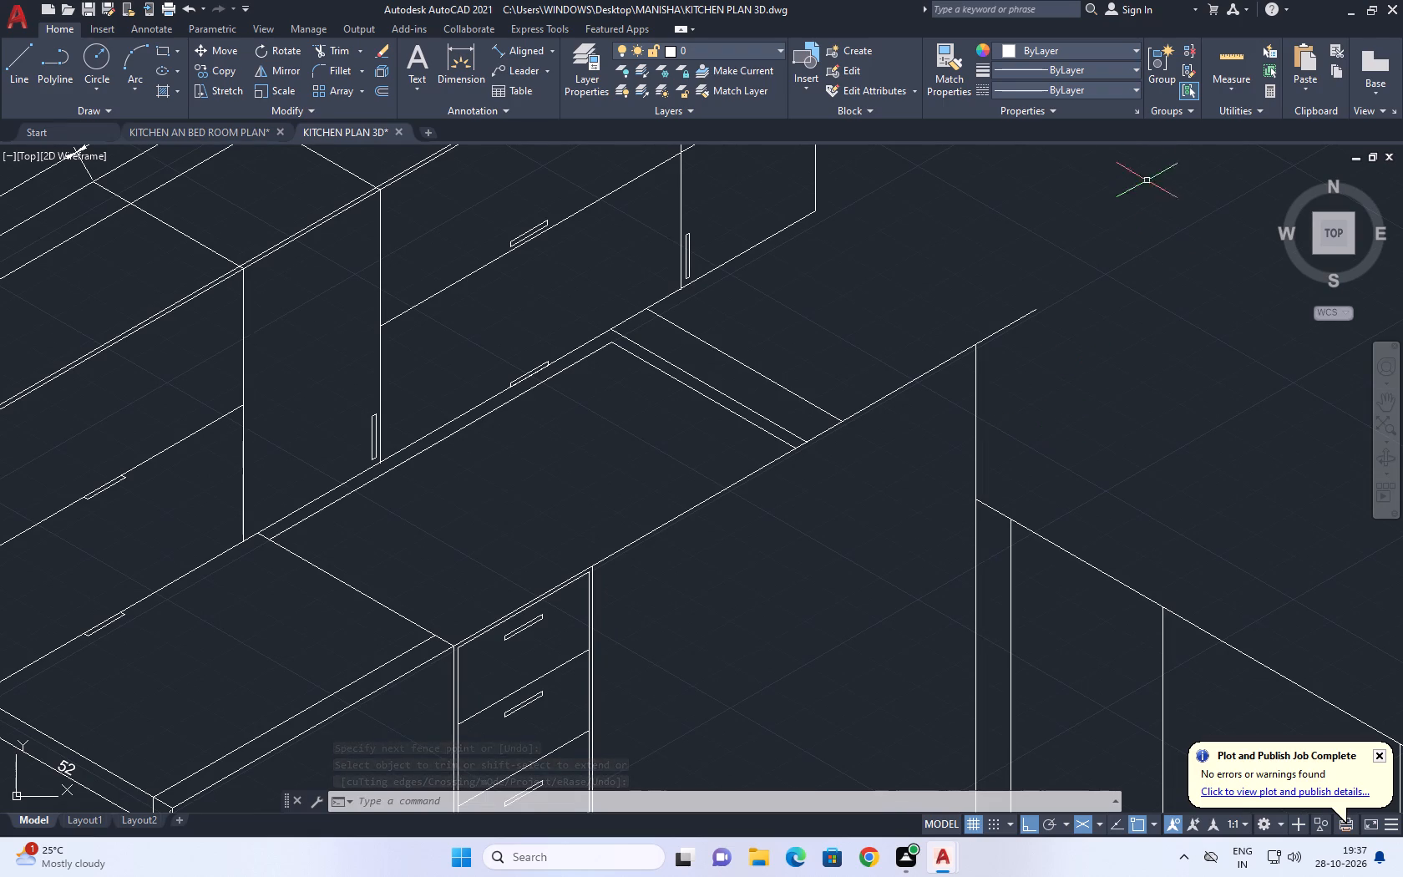
pyautogui.moveTo(792, 332); pyautogui.dragTo(767, 347)
pyautogui.click(663, 416)
pyautogui.moveTo(733, 368); pyautogui.dragTo(733, 369, button='middle')
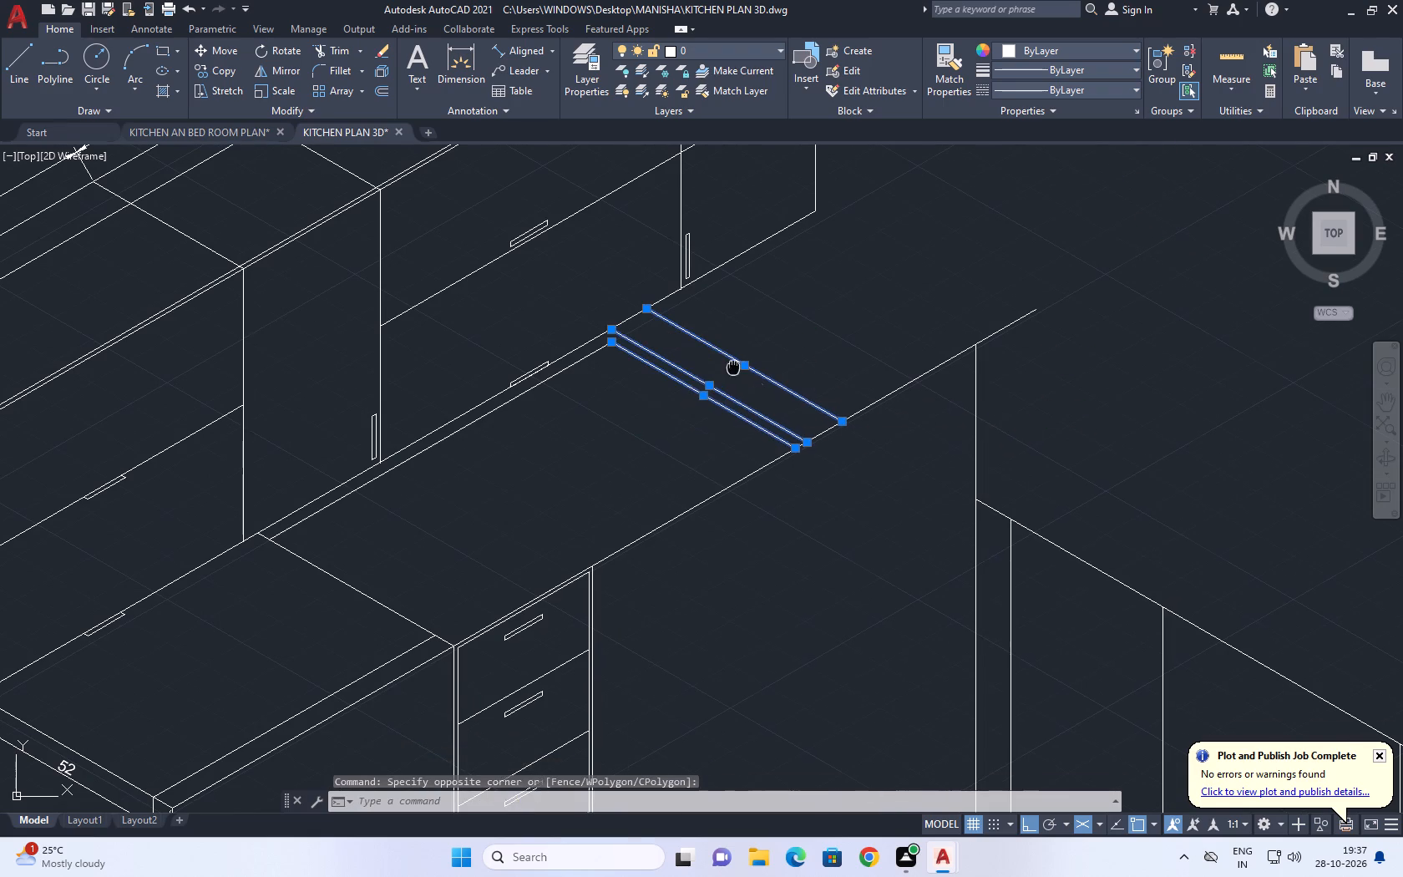
pyautogui.moveTo(733, 369); pyautogui.dragTo(709, 408, button='middle')
pyautogui.press('Delete')
# Draw a 150° line from the copied vertical edge's top end back past the bottom edge line of the wall cabinets.
pyautogui.moveTo(766, 372); pyautogui.dragTo(752, 388, button='middle')
pyautogui.press('l')
pyautogui.press('space')
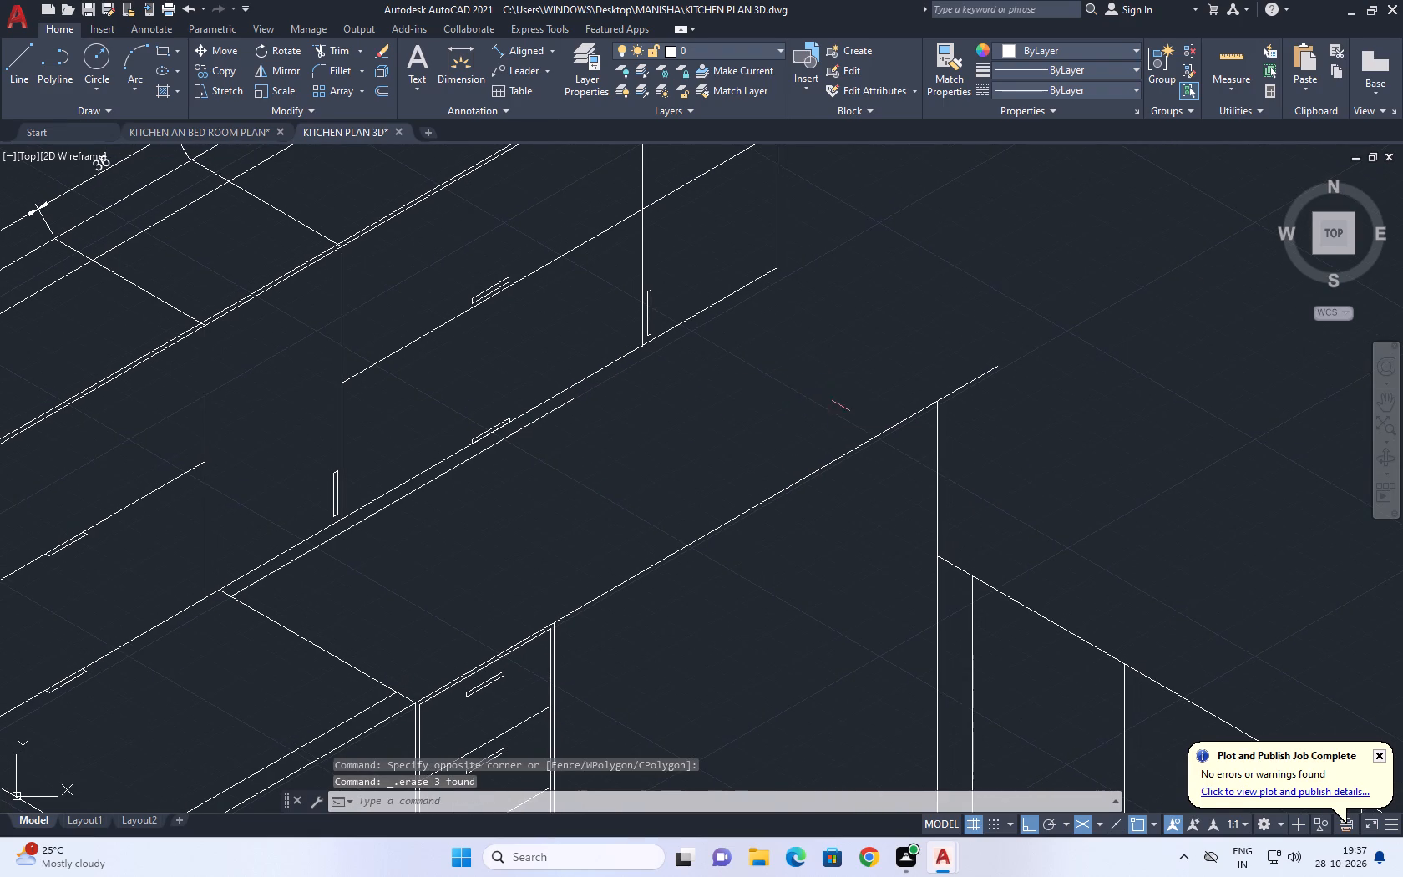
pyautogui.click(936, 400)
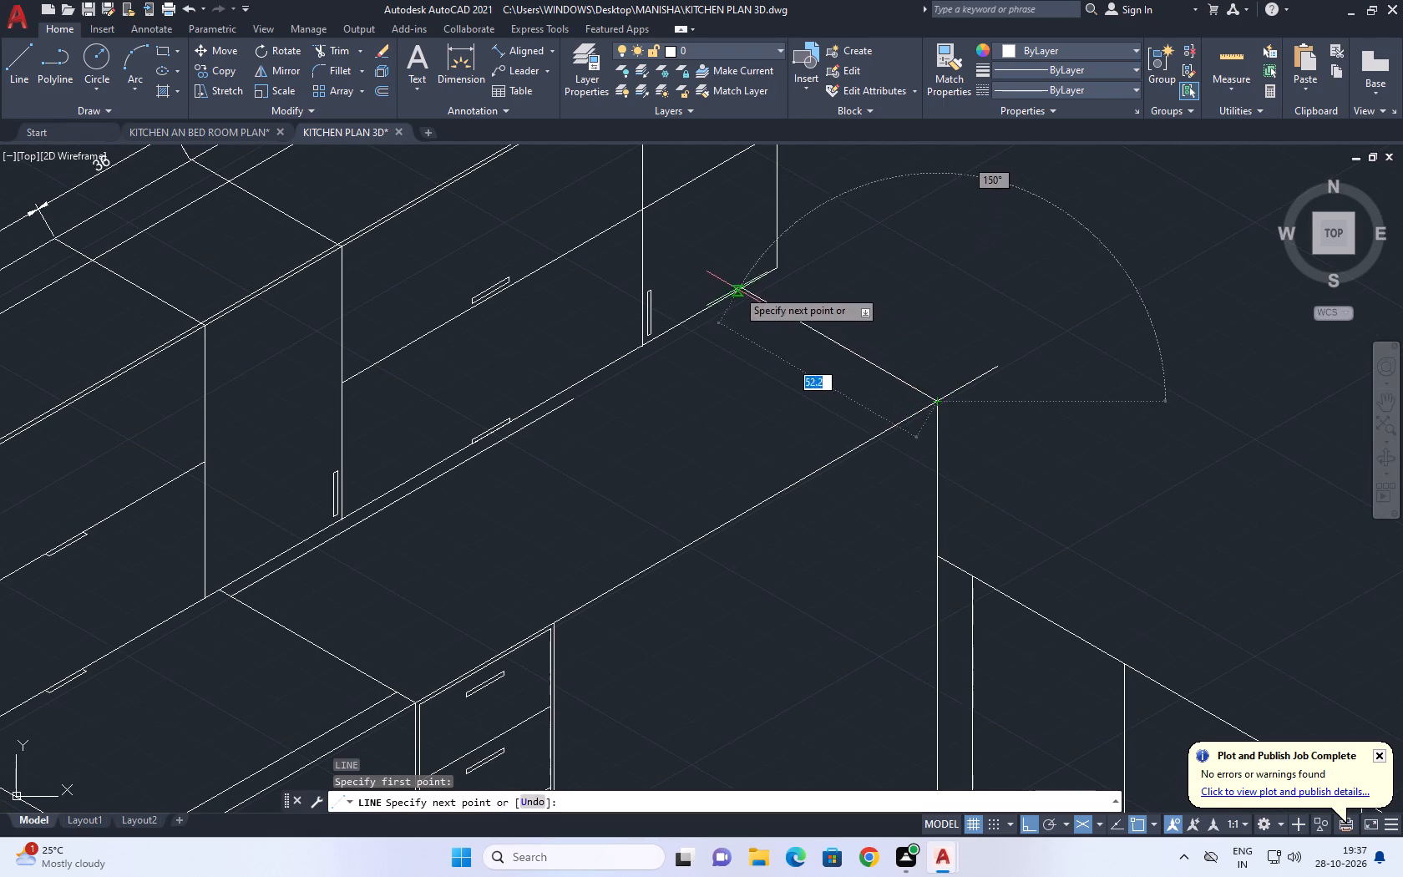
pyautogui.scroll(3, 737, 288)
pyautogui.click(678, 276)
pyautogui.press('Escape')
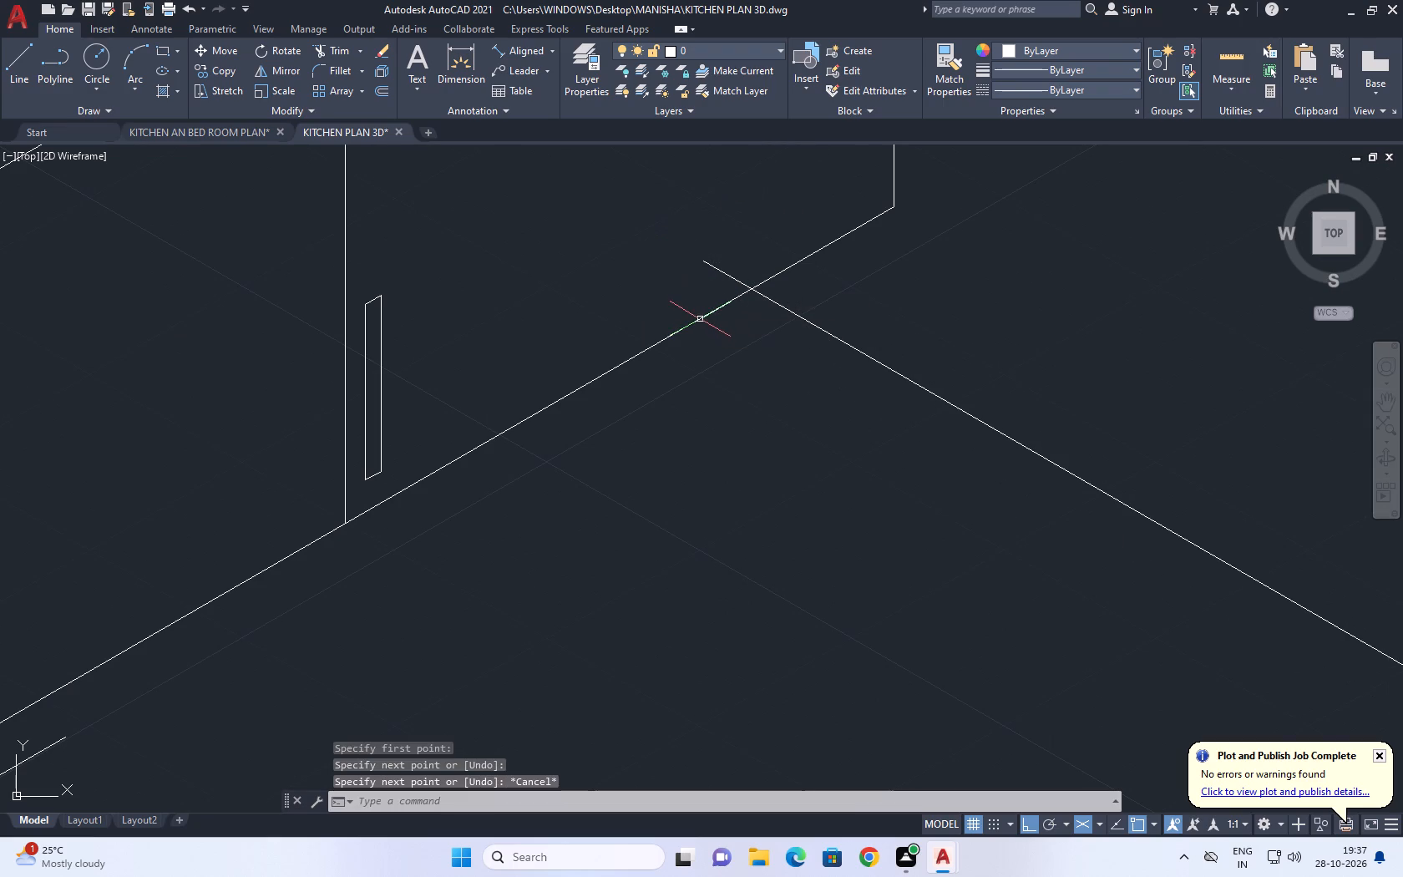
# Trim the new side line's overshoot at the wall cabinets and the 30° front line's end beyond the new corner.
pyautogui.press('t')
pyautogui.press('r')
pyautogui.press('space')
pyautogui.click(722, 272)
pyautogui.scroll(-3, 720, 300)
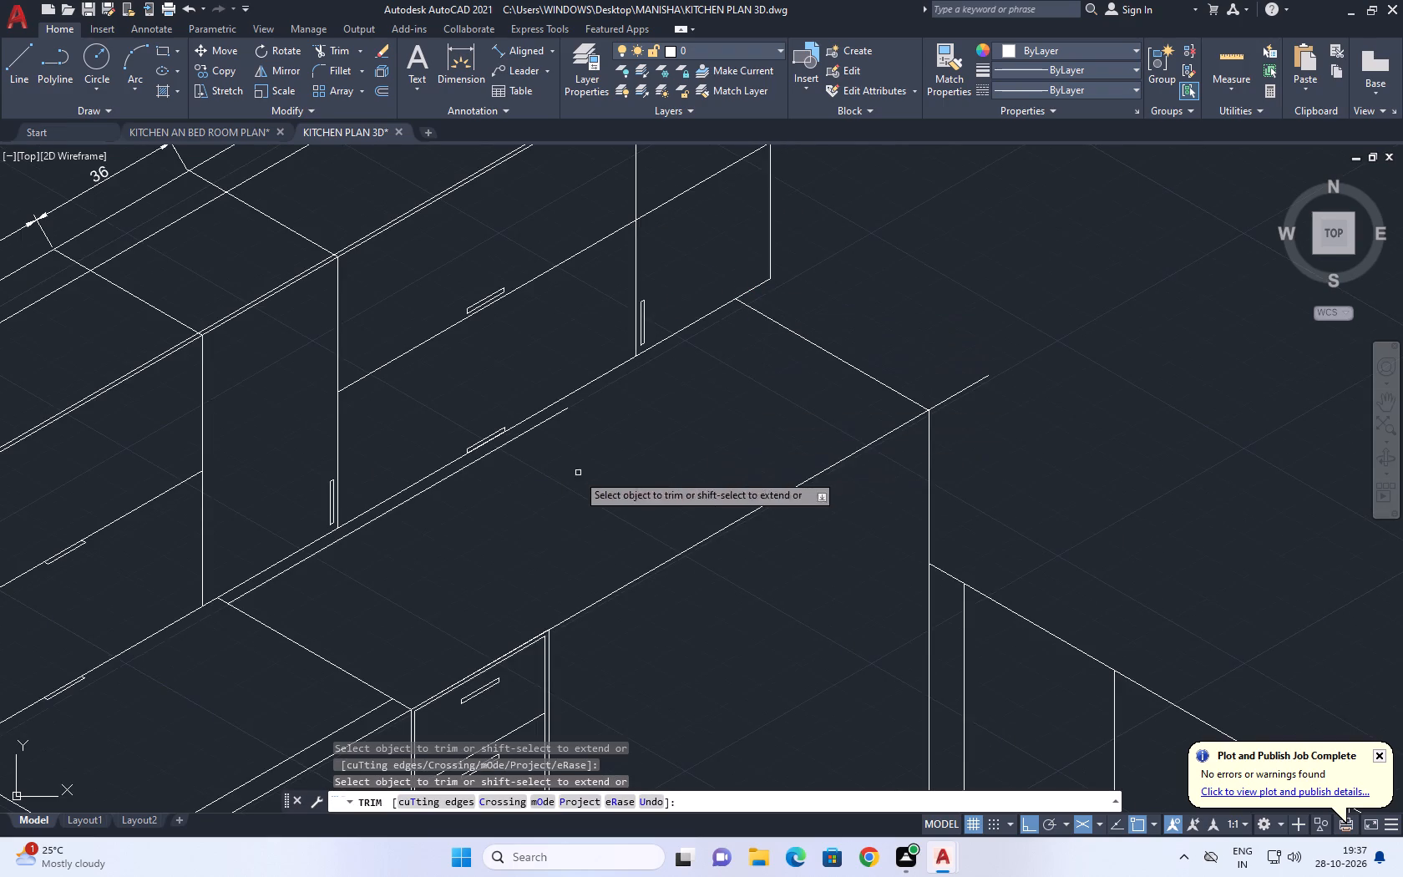
pyautogui.moveTo(590, 489); pyautogui.dragTo(676, 450, button='middle')
pyautogui.moveTo(793, 485); pyautogui.dragTo(623, 528, button='middle')
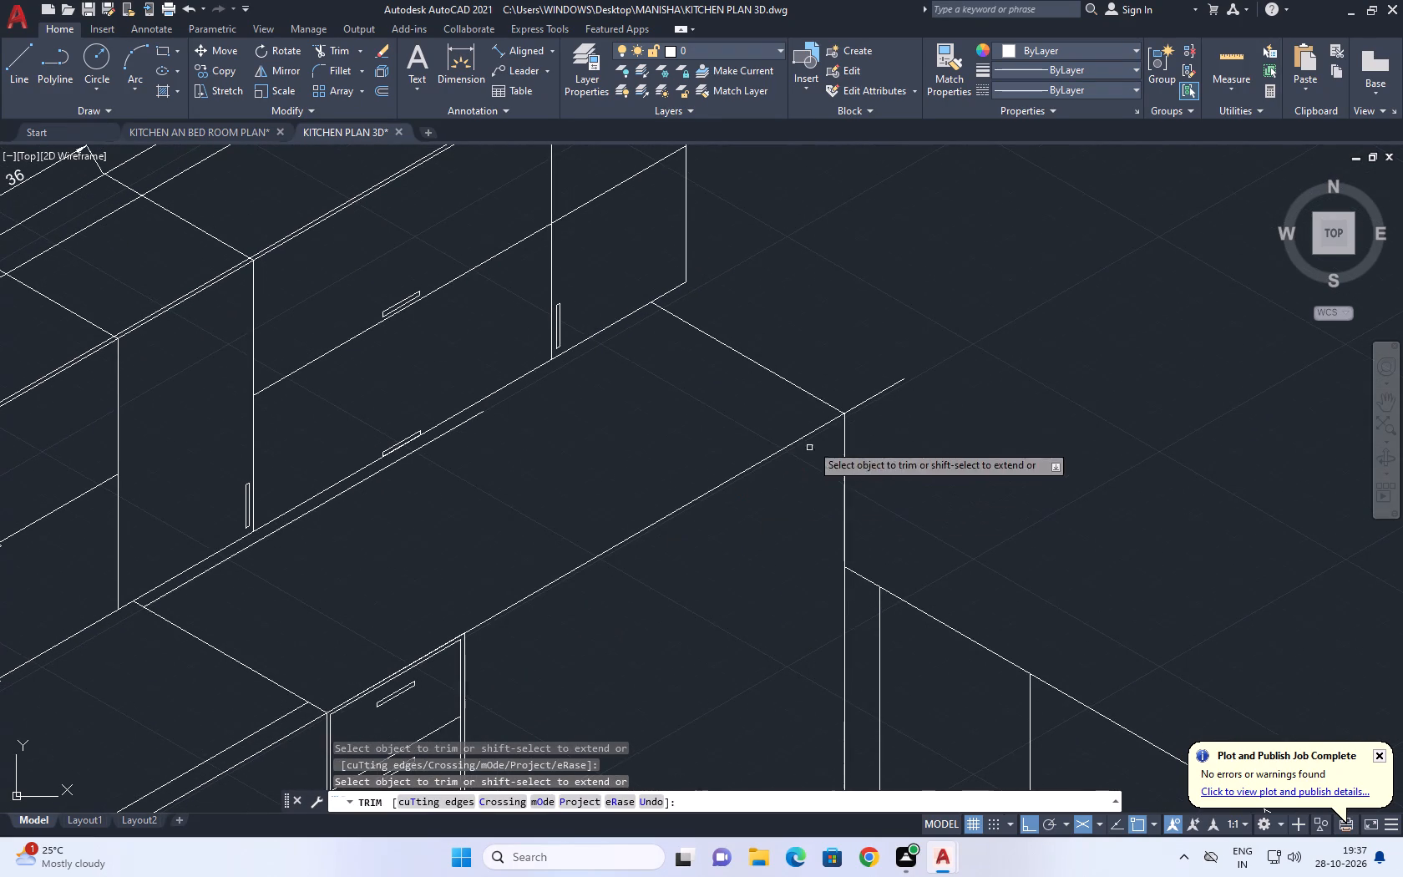
pyautogui.moveTo(852, 388); pyautogui.dragTo(873, 403)
pyautogui.moveTo(898, 421); pyautogui.dragTo(900, 429)
pyautogui.press('space')
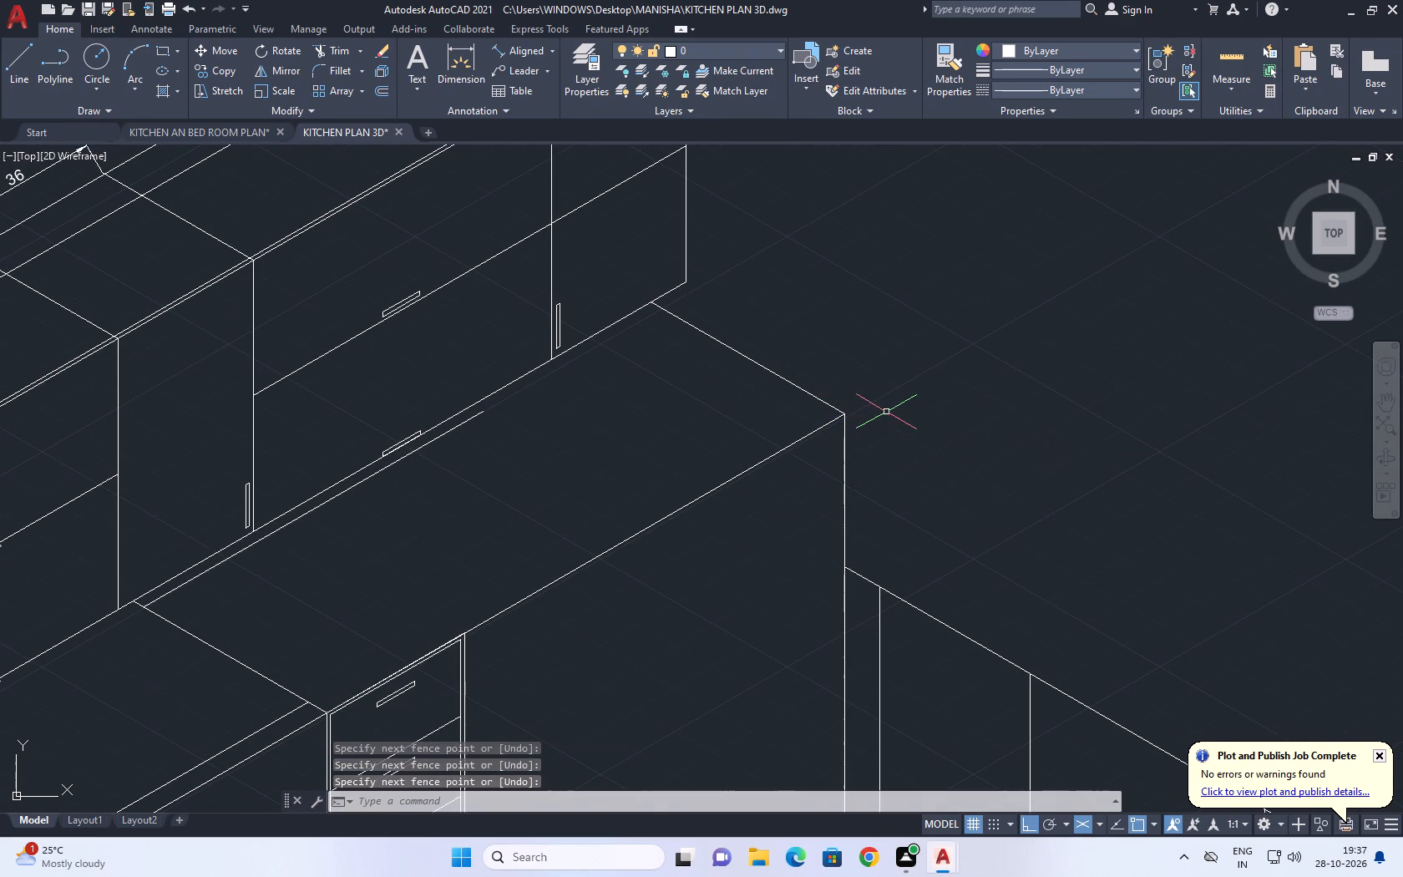
# Extend the short 30° line along the wall cabinets' bottom edge up to the new 150° countertop side line.
pyautogui.press('e')
pyautogui.press('x')
pyautogui.press('space')
pyautogui.click(479, 418)
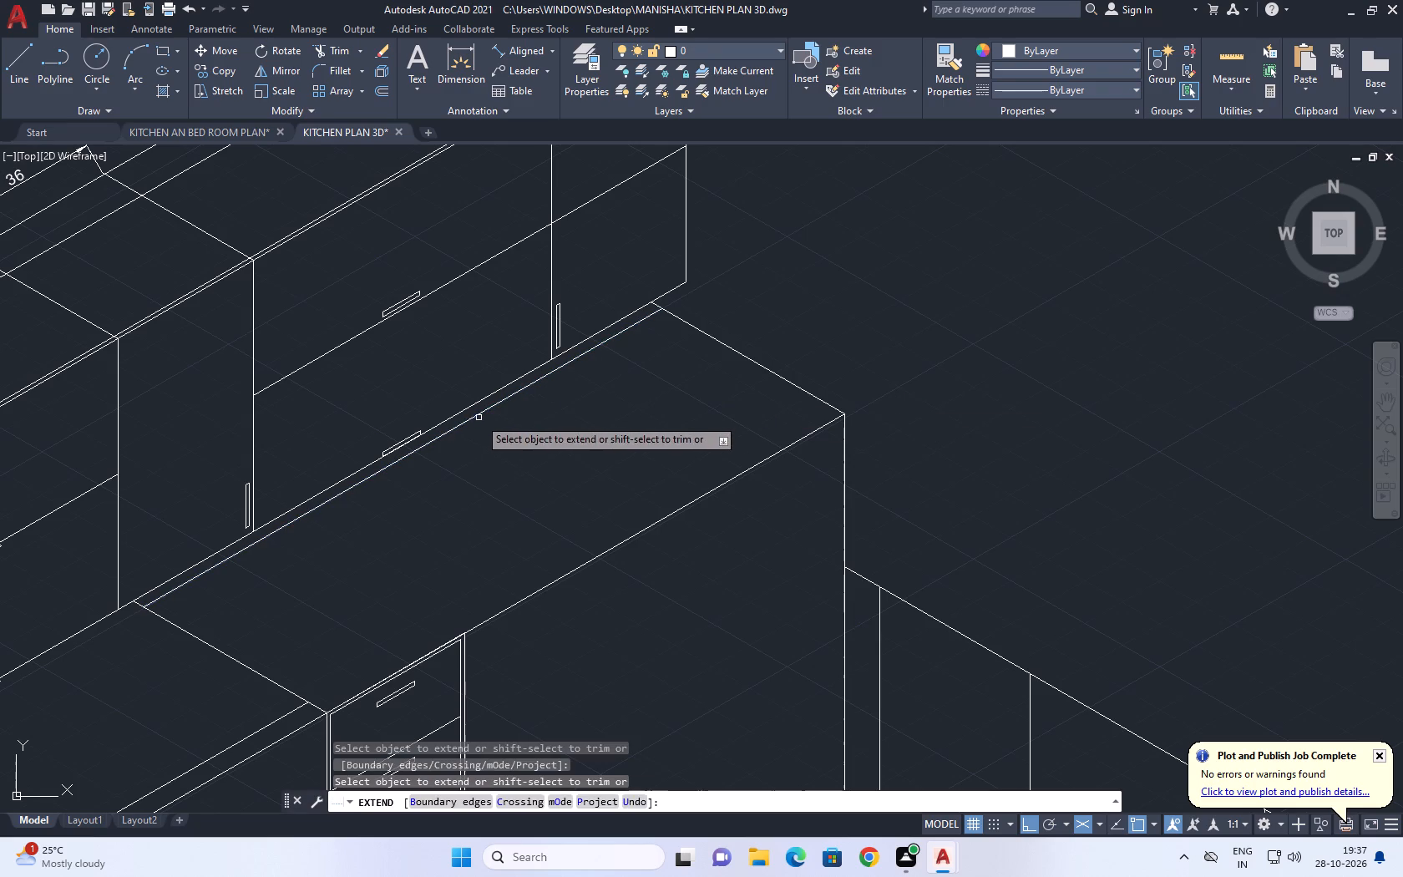
pyautogui.press('space')
# Copy the 150° countertop side line inward by 3 along the 210° direction.
pyautogui.moveTo(778, 381); pyautogui.dragTo(783, 424, button='middle')
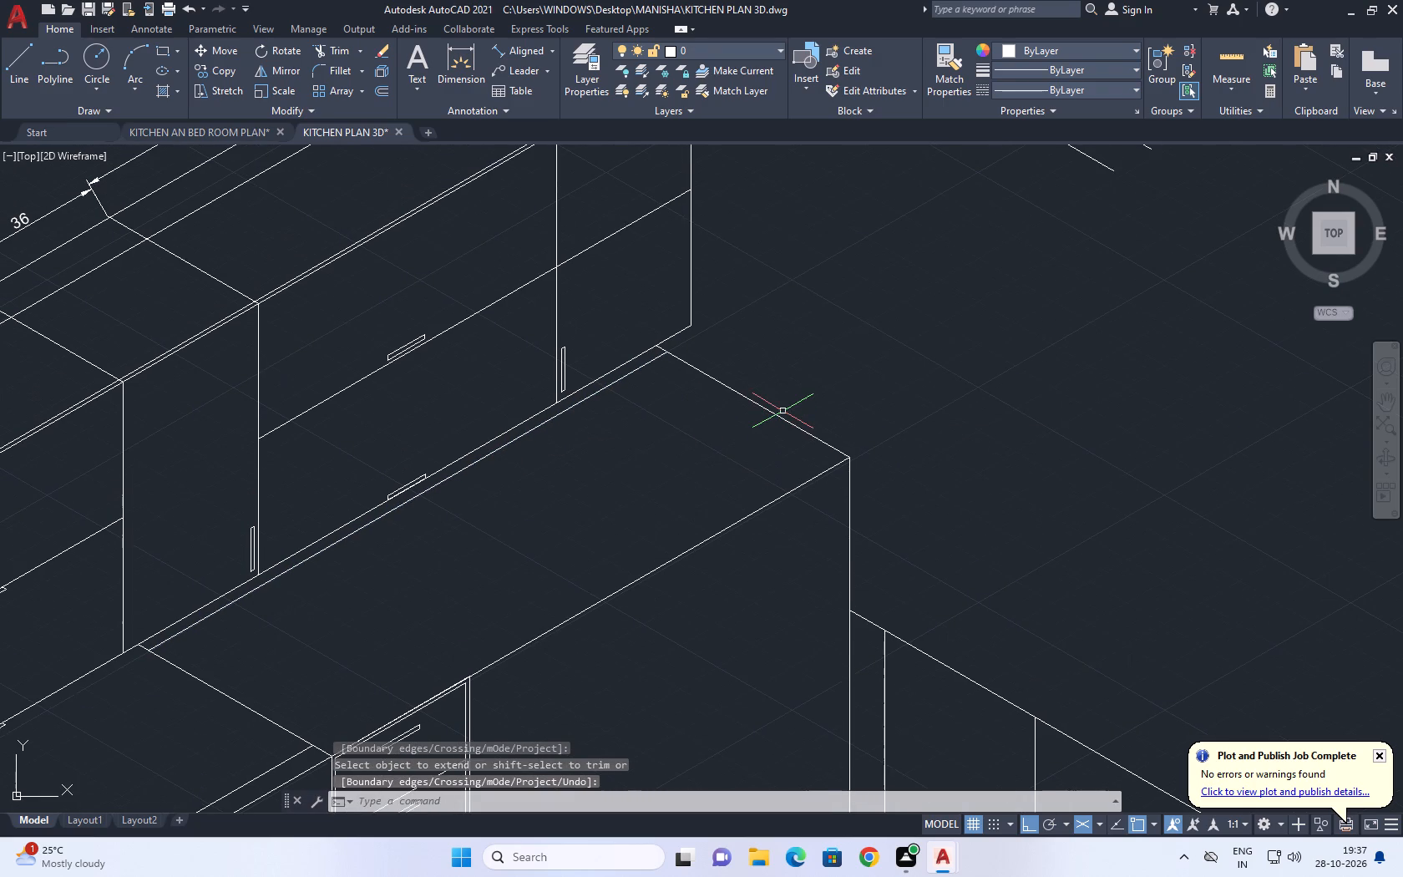
pyautogui.moveTo(815, 374); pyautogui.dragTo(798, 384)
pyautogui.click(672, 423)
pyautogui.moveTo(713, 393); pyautogui.dragTo(731, 449, button='middle')
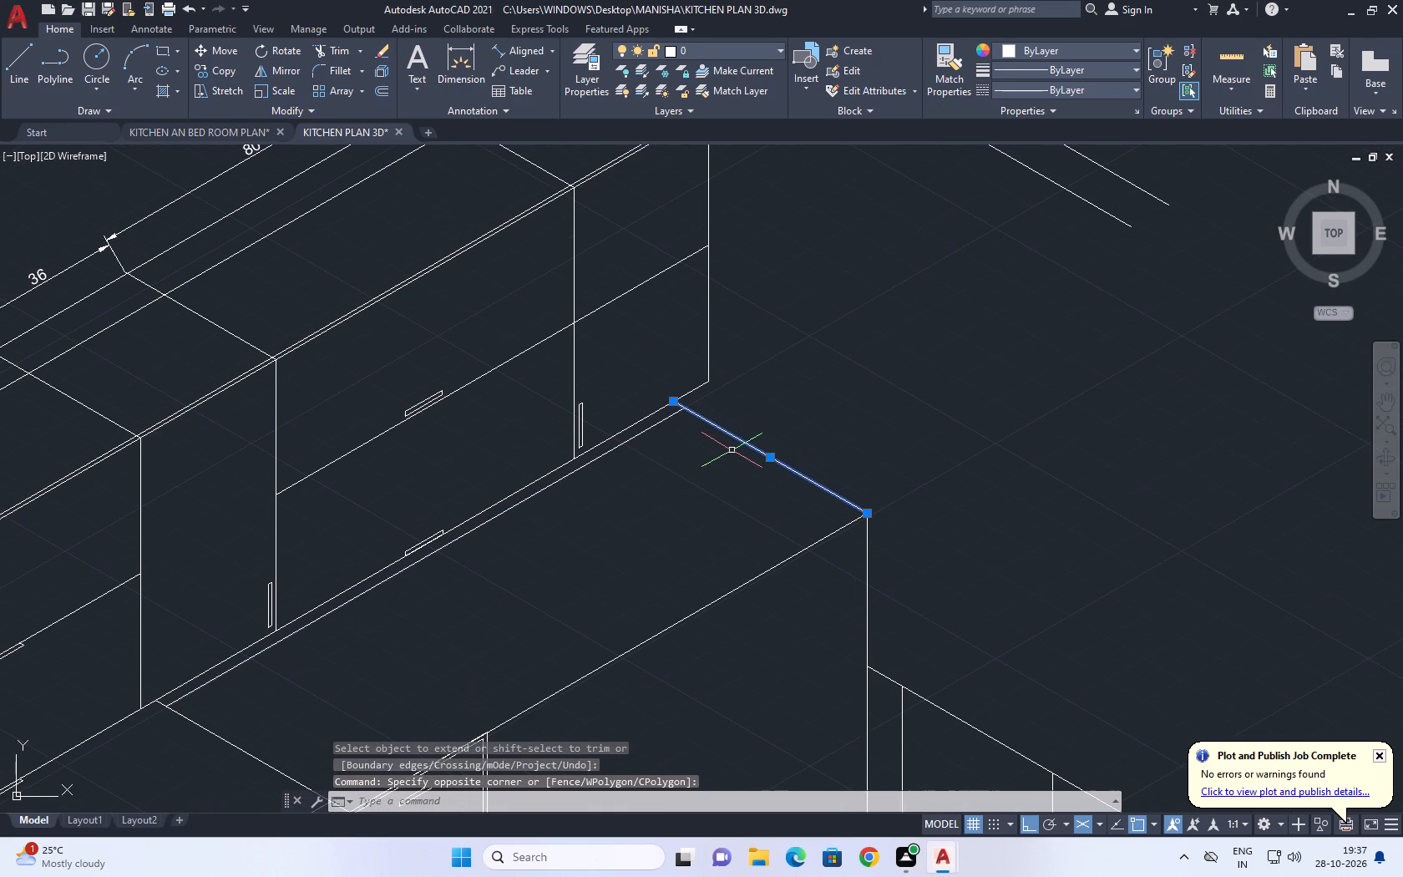
pyautogui.write('CO')
pyautogui.press('space')
pyautogui.click(731, 445)
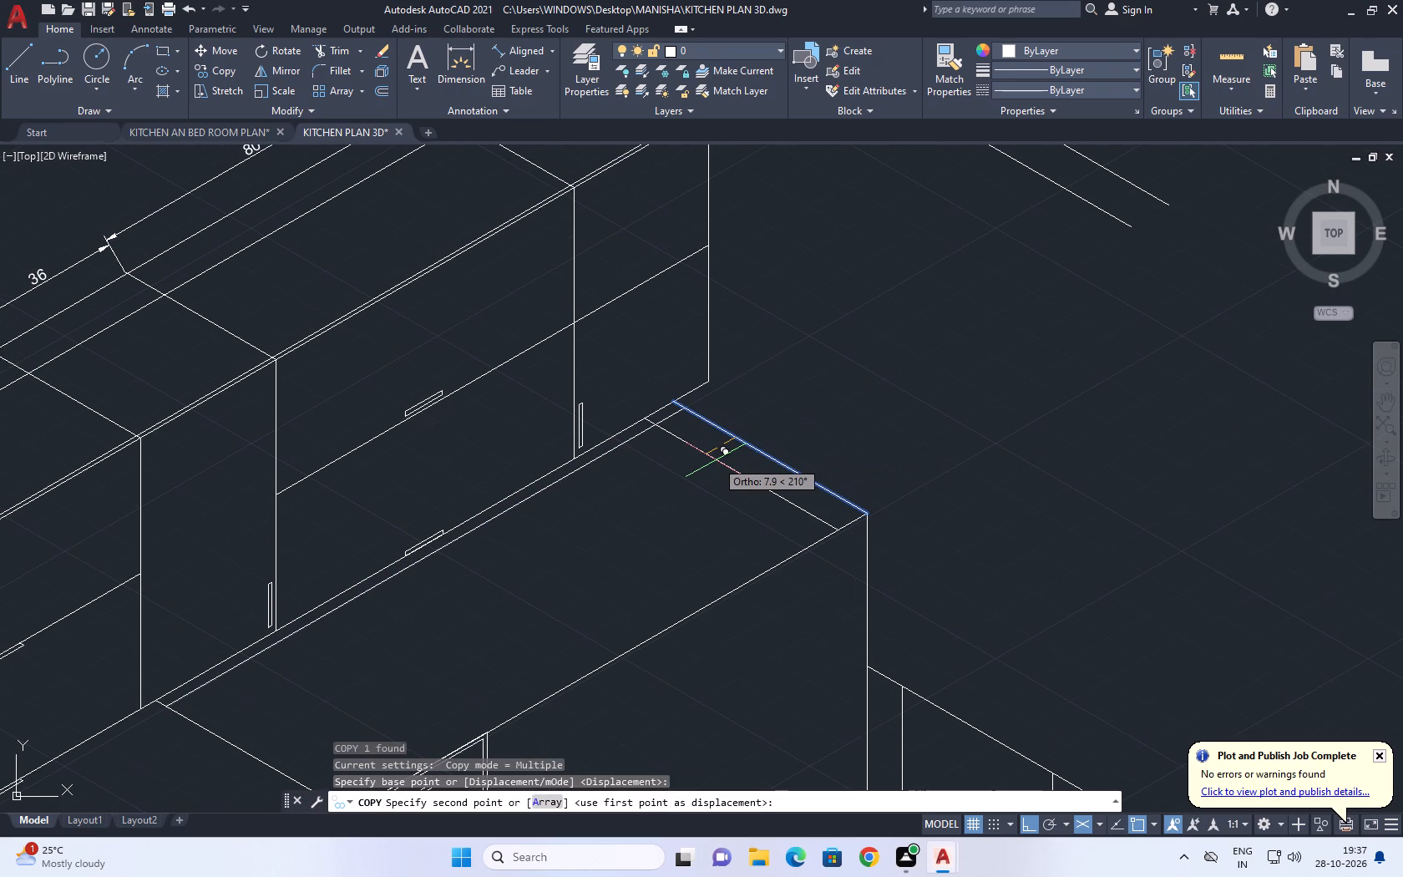
pyautogui.write('3')
pyautogui.press('space')
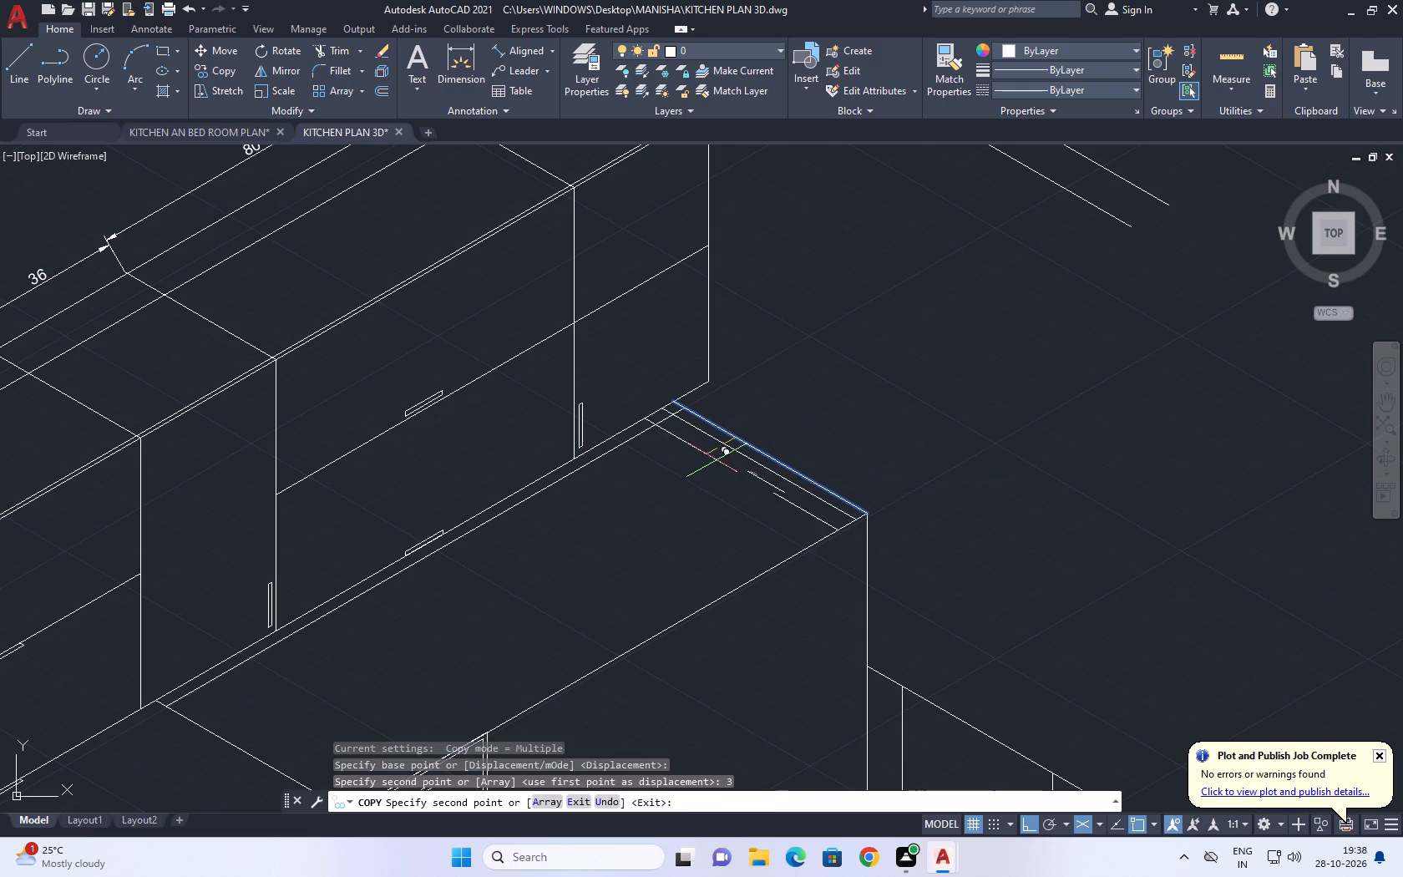
pyautogui.press('Escape')
# Trim the overshooting ends of the two inner countertop lines at the back corner beside the wall cabinets.
pyautogui.write('TR')
pyautogui.press('space')
pyautogui.scroll(2, 675, 413)
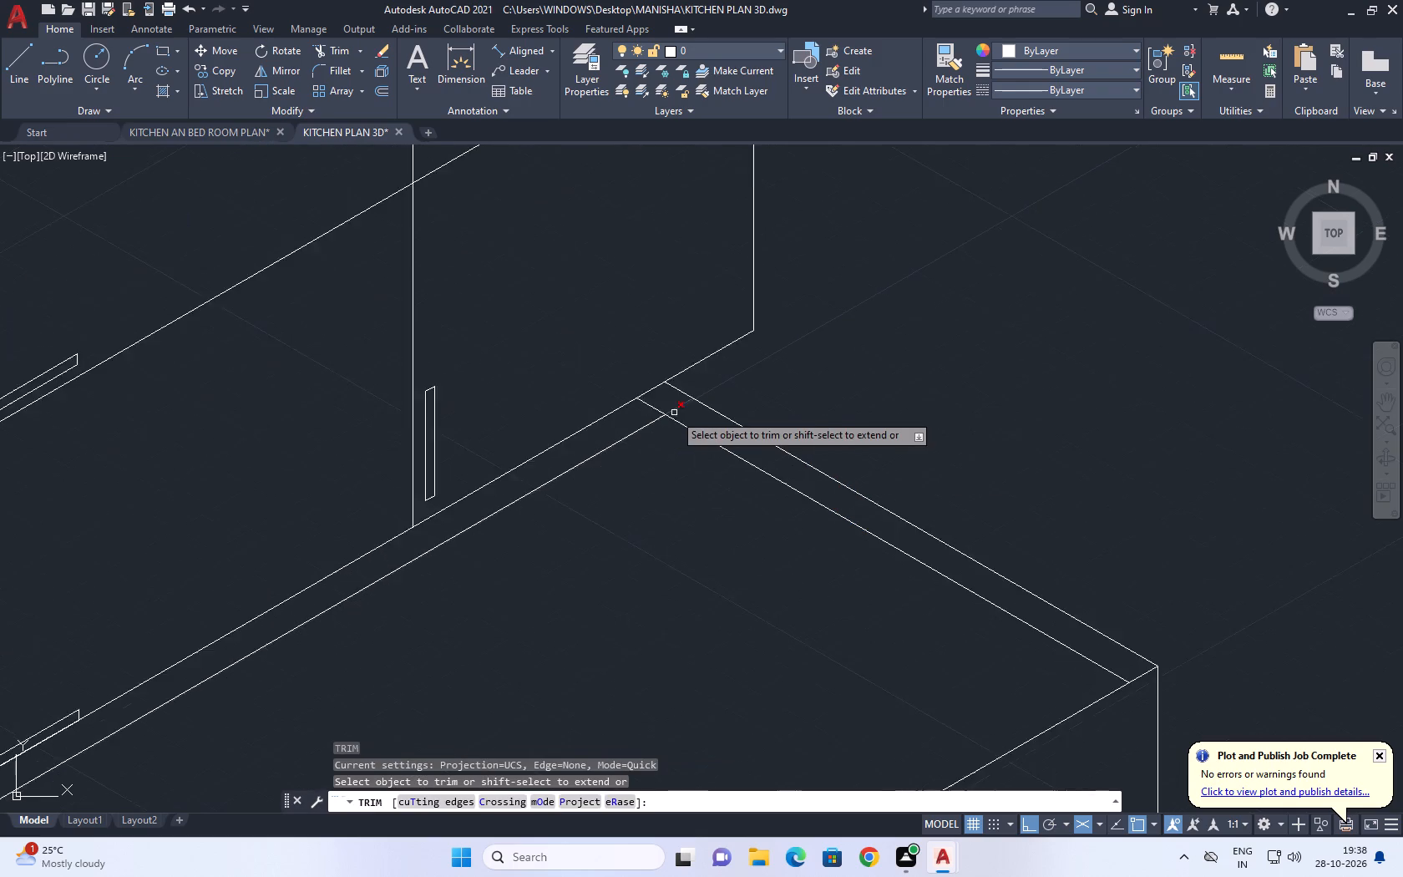
pyautogui.scroll(2, 674, 413)
pyautogui.click(685, 403)
pyautogui.click(652, 387)
pyautogui.click(615, 403)
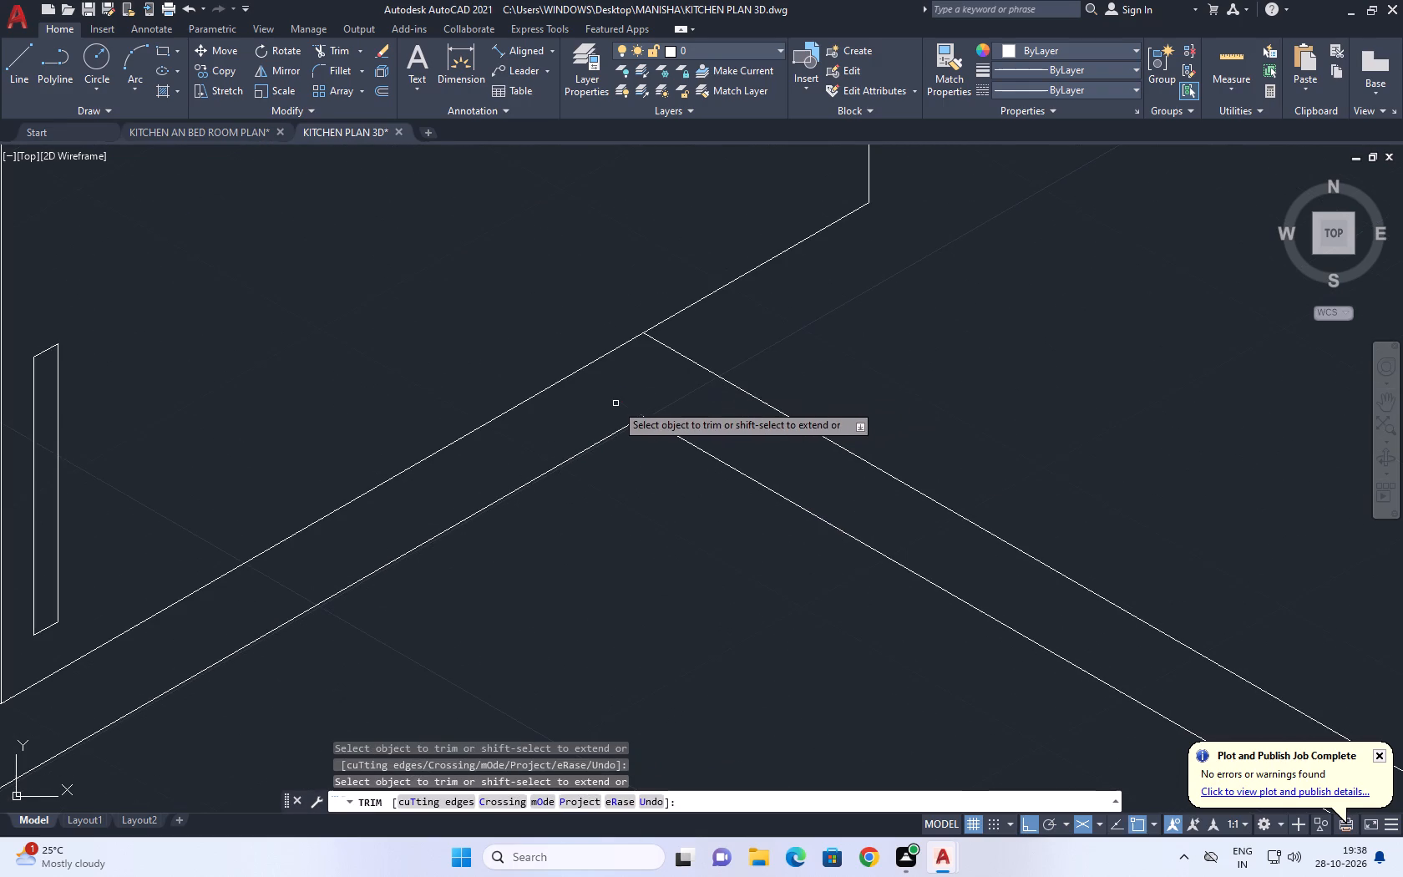
pyautogui.press('space')
# Copy the 30° countertop front line inward by 3 along the 150° direction.
pyautogui.scroll(-5, 707, 377)
pyautogui.moveTo(788, 440); pyautogui.dragTo(839, 408, button='middle')
pyautogui.click(727, 519)
pyautogui.click(686, 475)
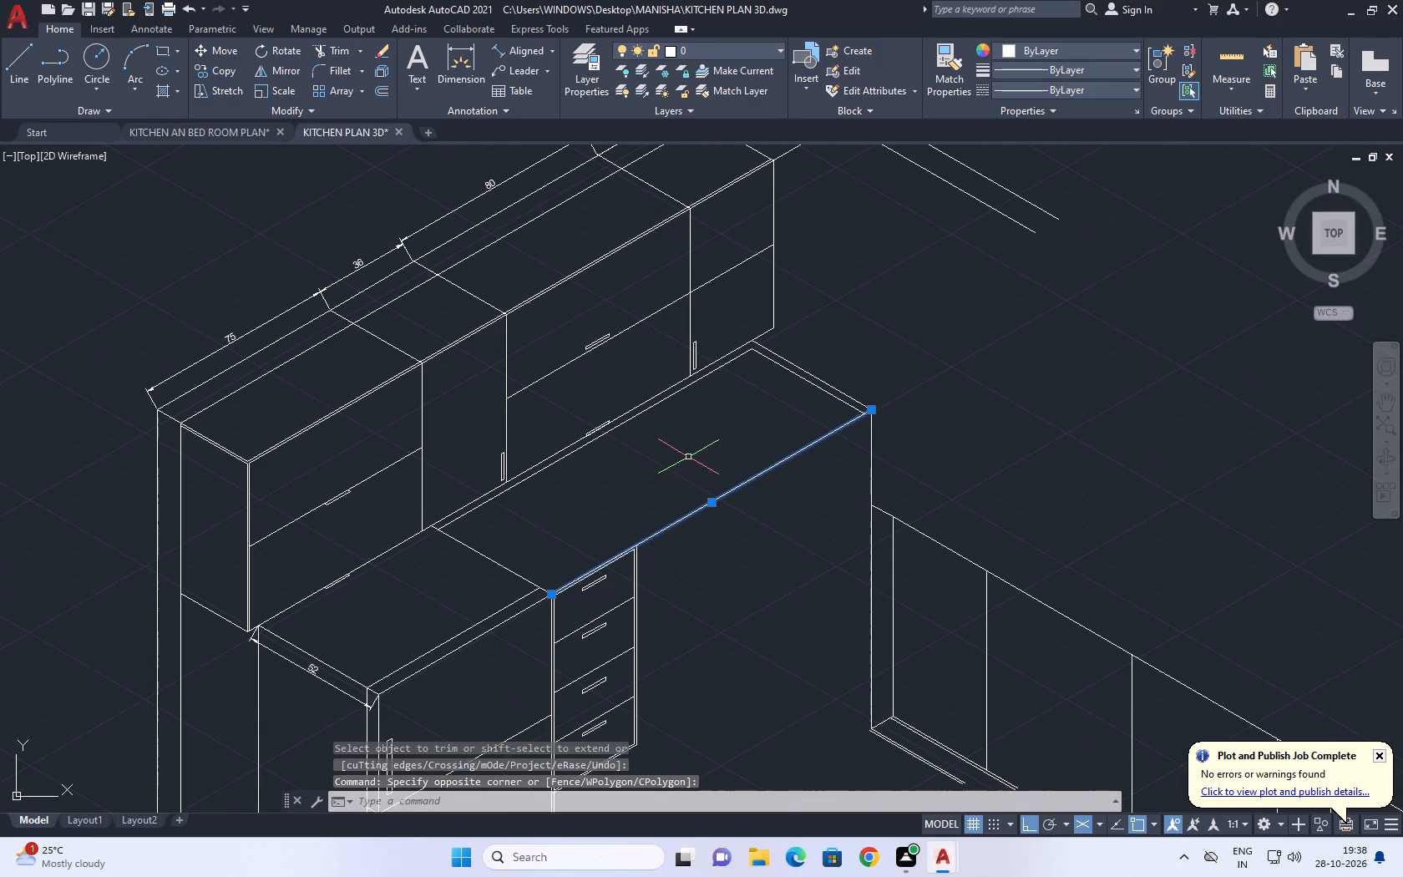
pyautogui.press('c')
pyautogui.press('o')
pyautogui.press('space')
pyautogui.click(703, 484)
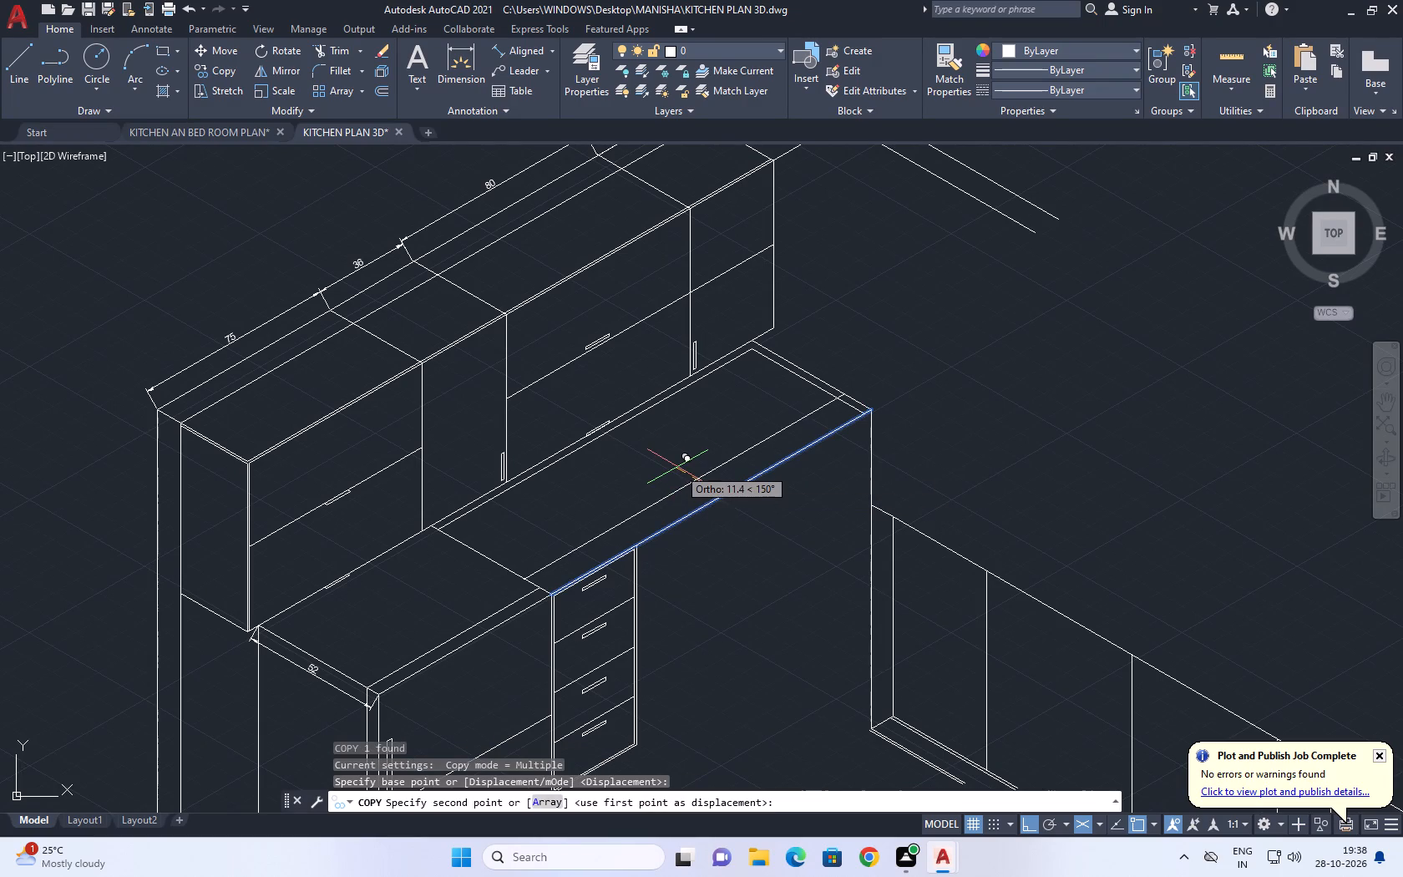
pyautogui.write('3')
pyautogui.press('space')
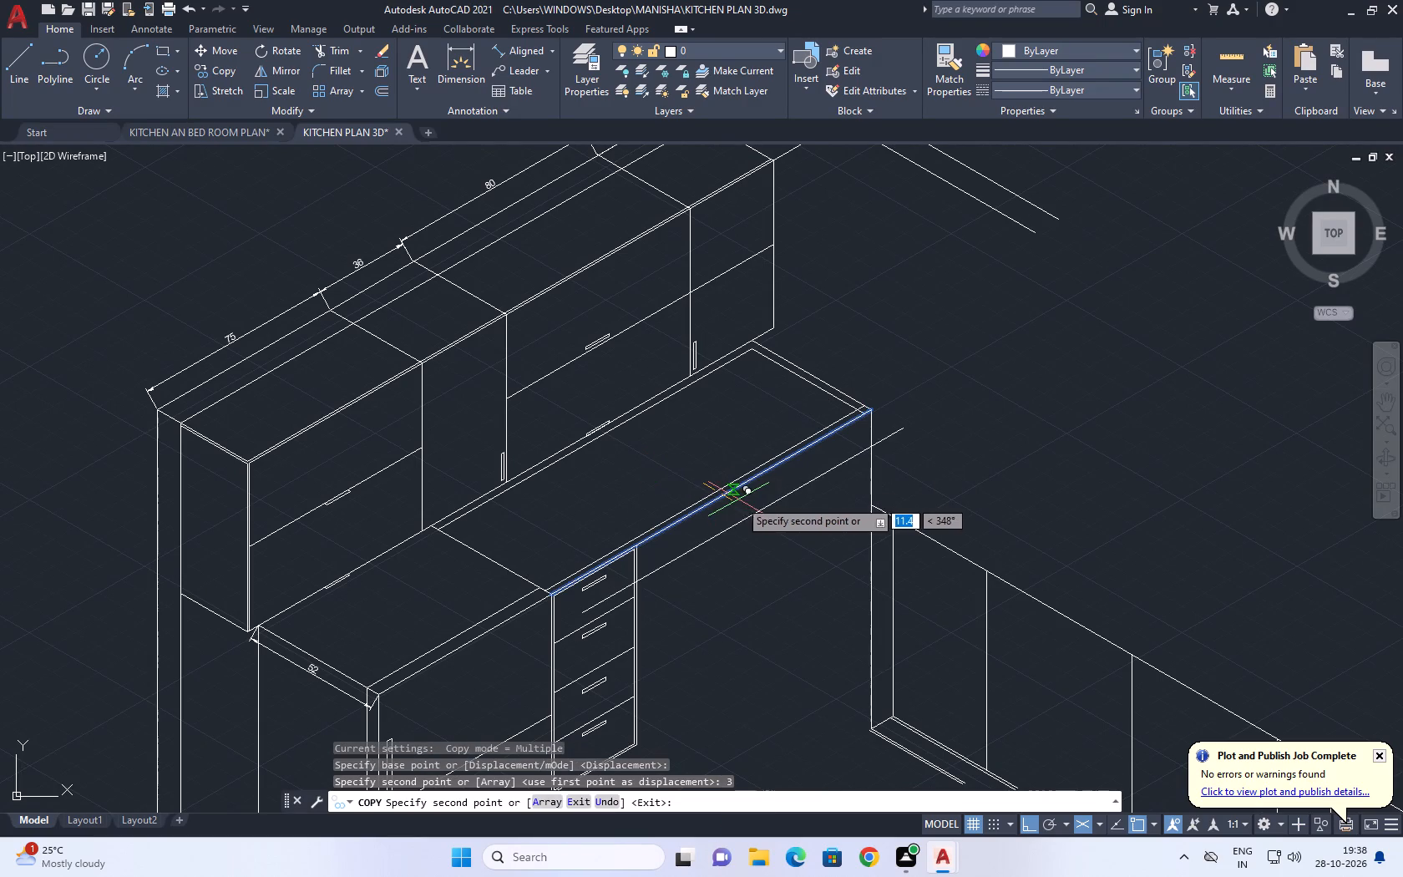
pyautogui.press('Escape')
# Trim the ends of the inner front and side lines that overshoot each other at the countertop's outer front corner.
pyautogui.moveTo(768, 393); pyautogui.dragTo(803, 489, button='middle')
pyautogui.press('t')
pyautogui.press('r')
pyautogui.press('space')
pyautogui.scroll(2, 891, 511)
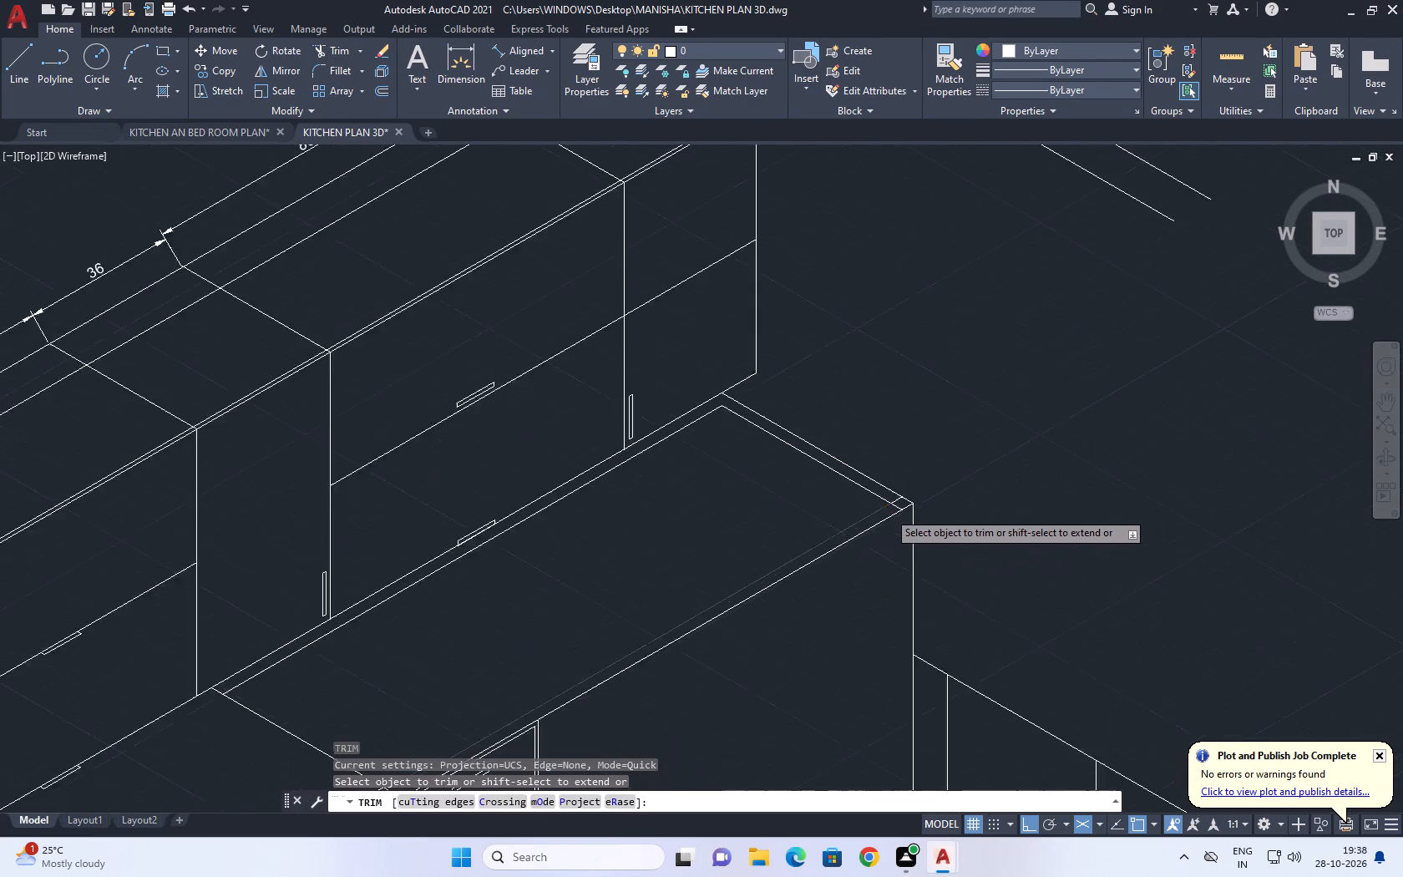
pyautogui.scroll(3, 908, 504)
pyautogui.click(812, 538)
pyautogui.click(808, 468)
pyautogui.press('space')
# Select the four-drawer front beside the tall unit, including its handles and the two countertop front lines above it.
pyautogui.scroll(-4, 839, 426)
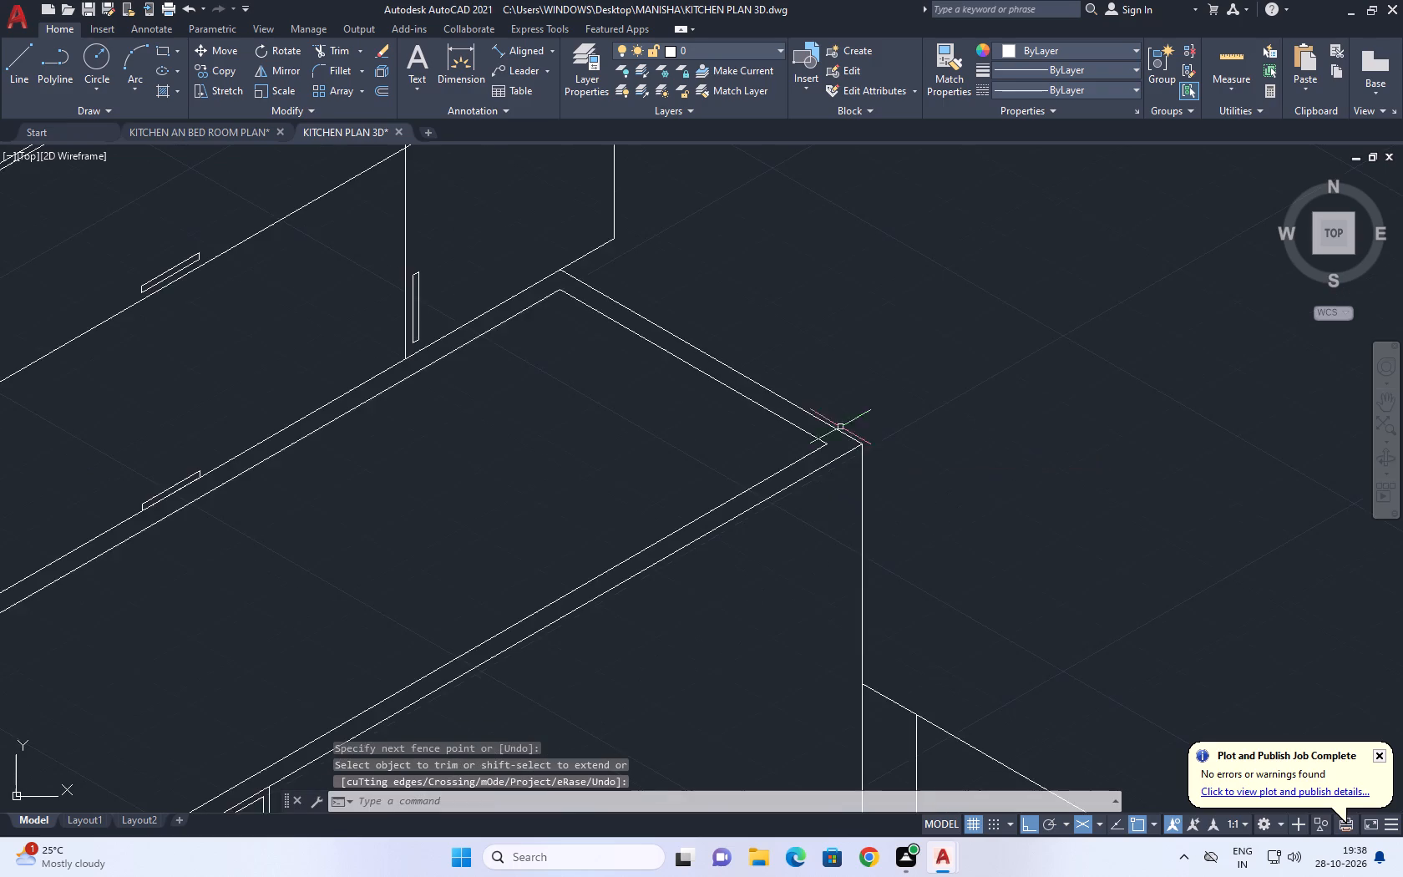
pyautogui.scroll(-3, 858, 440)
pyautogui.scroll(3, 648, 547)
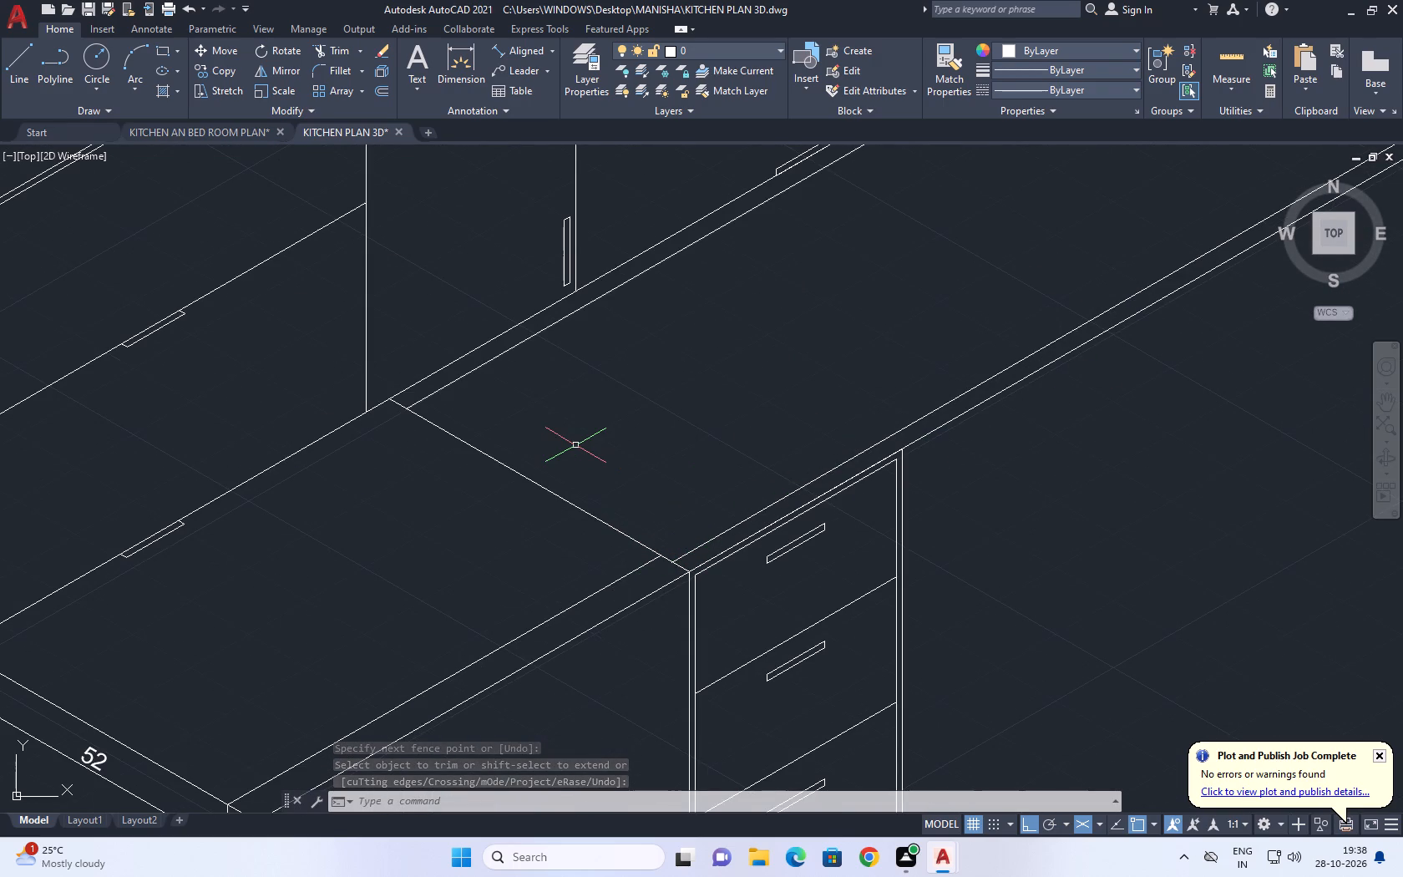
pyautogui.moveTo(635, 392); pyautogui.dragTo(707, 447, button='middle')
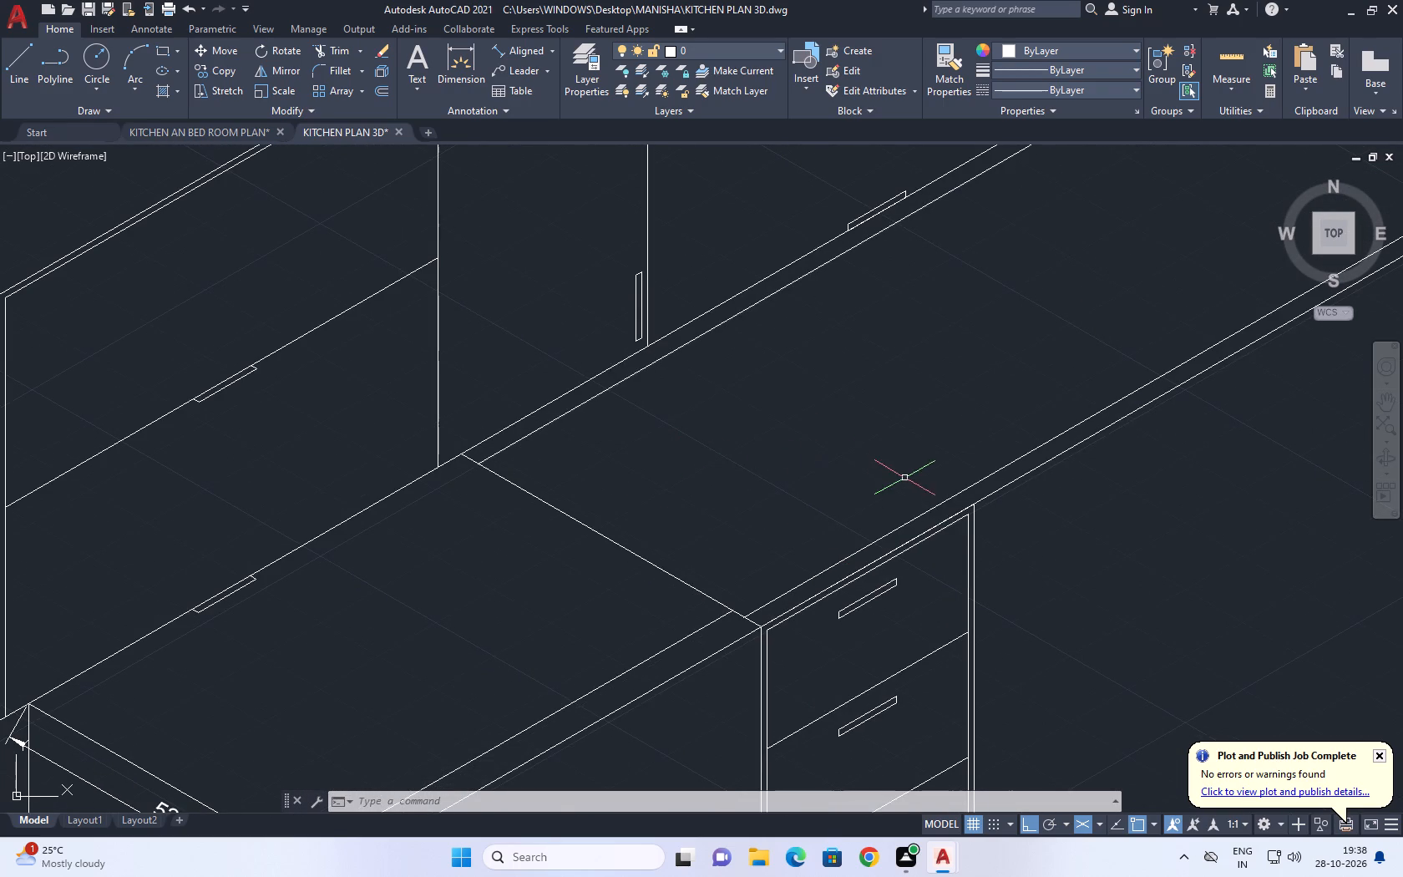
pyautogui.scroll(-3, 822, 512)
pyautogui.moveTo(926, 504); pyautogui.dragTo(821, 456, button='middle')
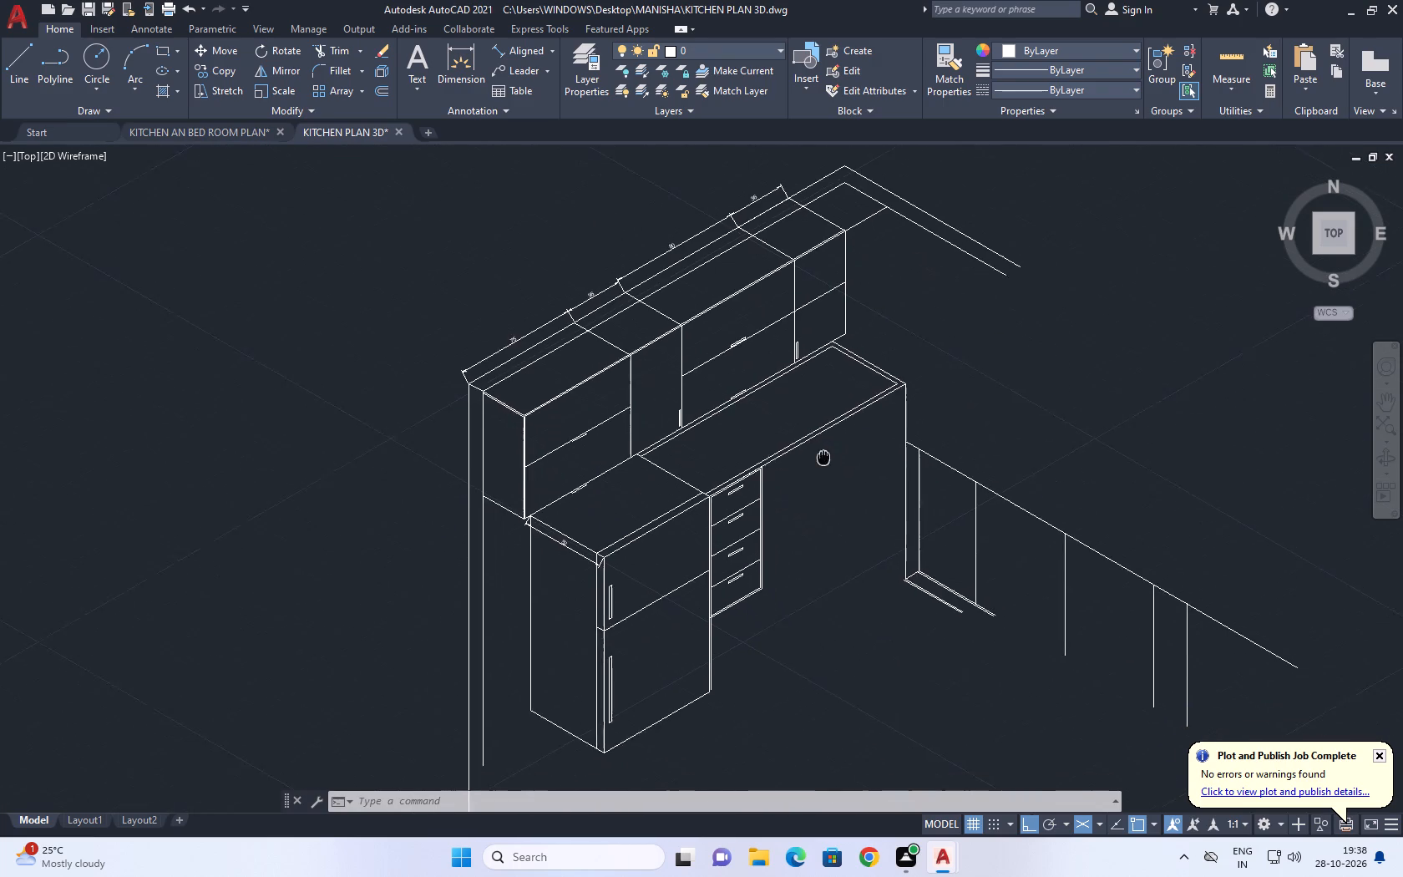
pyautogui.moveTo(821, 456); pyautogui.dragTo(727, 337, button='middle')
pyautogui.scroll(1, 719, 334)
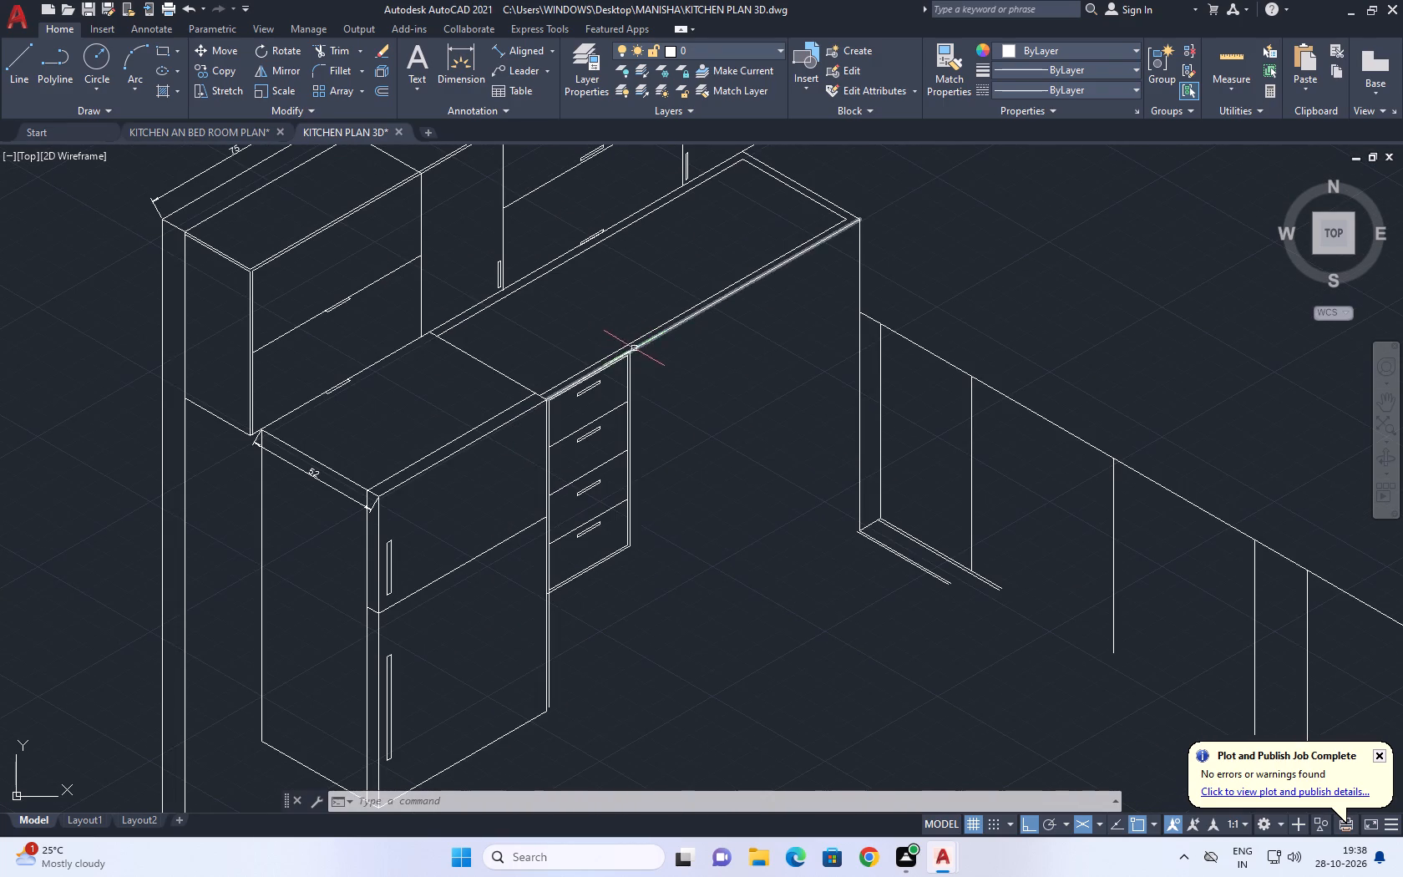
pyautogui.click(668, 586)
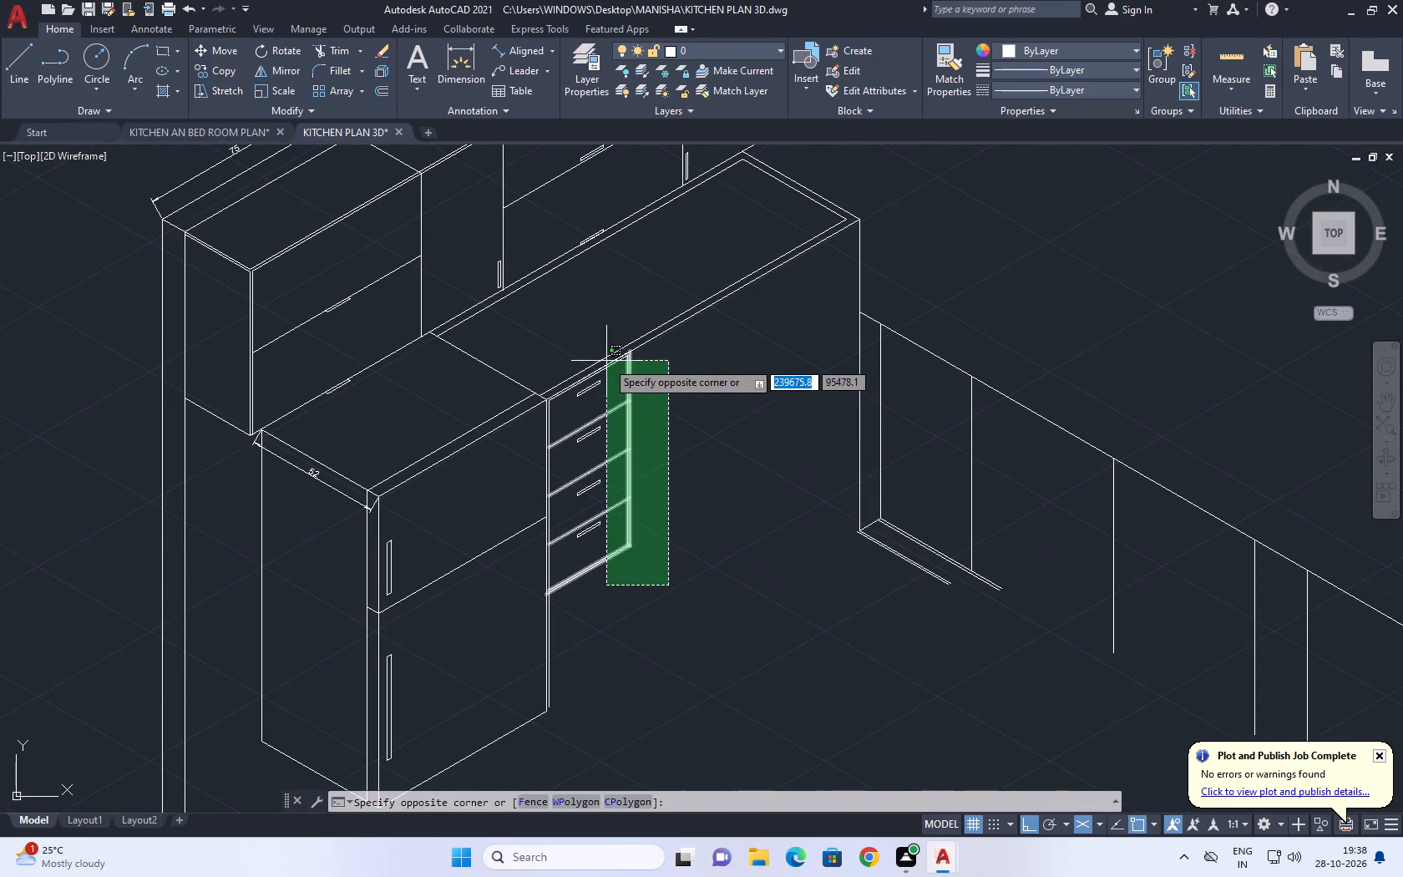
pyautogui.click(577, 341)
pyautogui.scroll(2, 555, 378)
pyautogui.moveTo(601, 417); pyautogui.dragTo(578, 380, button='middle')
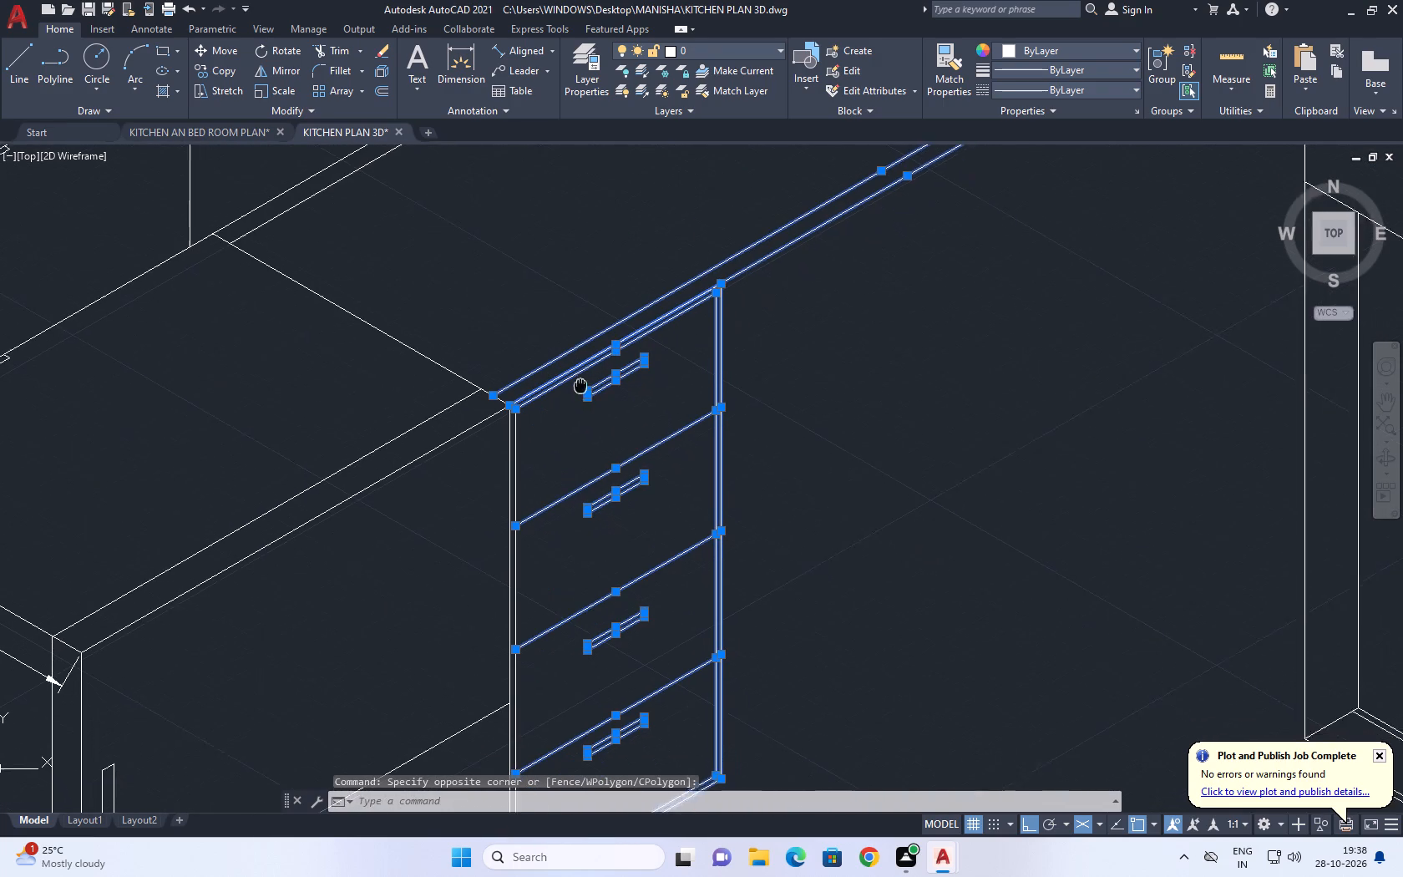
pyautogui.moveTo(578, 380); pyautogui.dragTo(572, 362, button='middle')
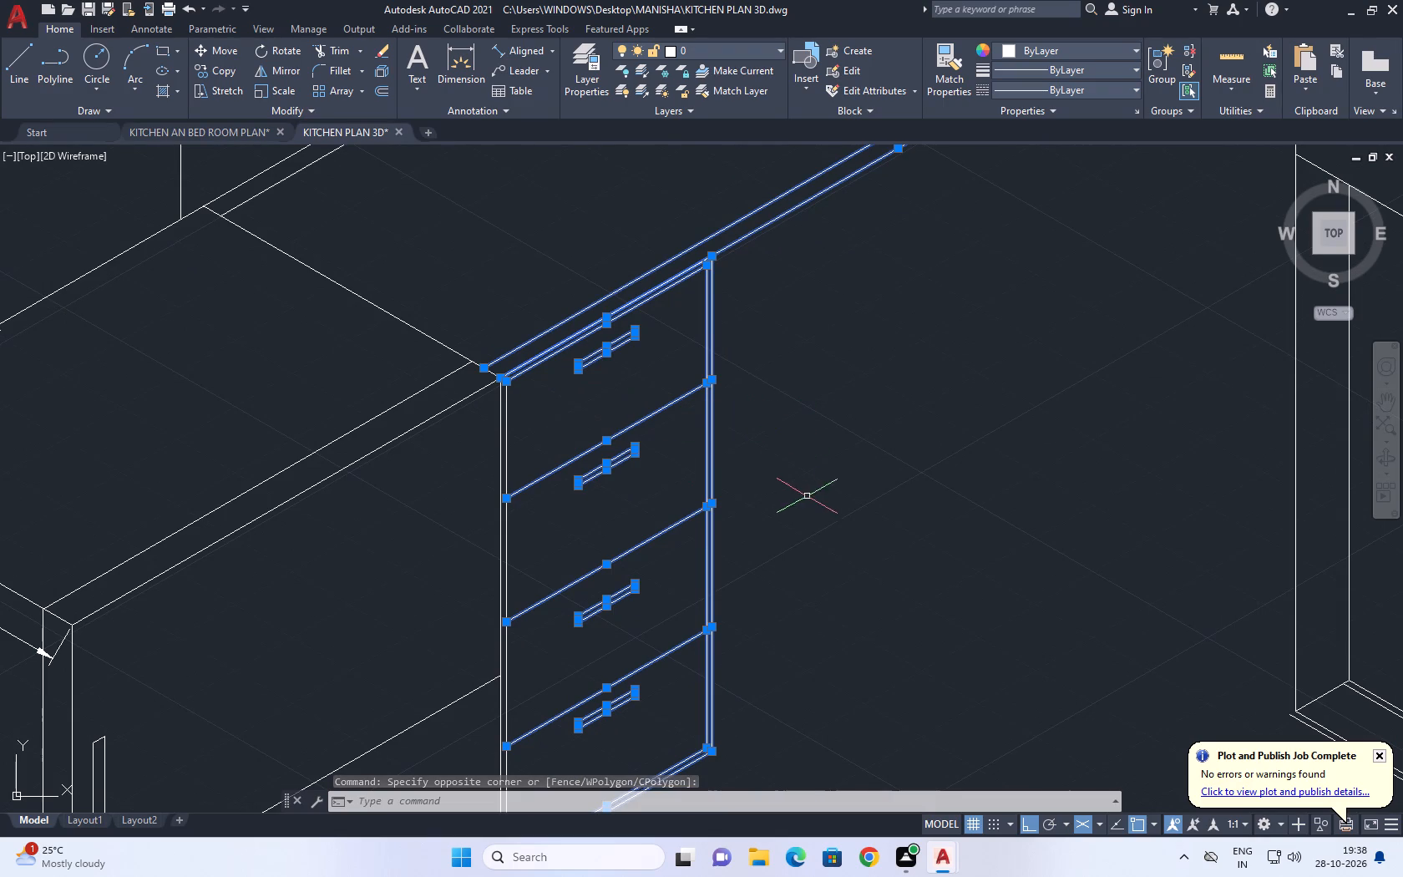
pyautogui.scroll(-1, 619, 345)
pyautogui.moveTo(719, 459); pyautogui.dragTo(722, 628, button='middle')
pyautogui.scroll(-1, 720, 631)
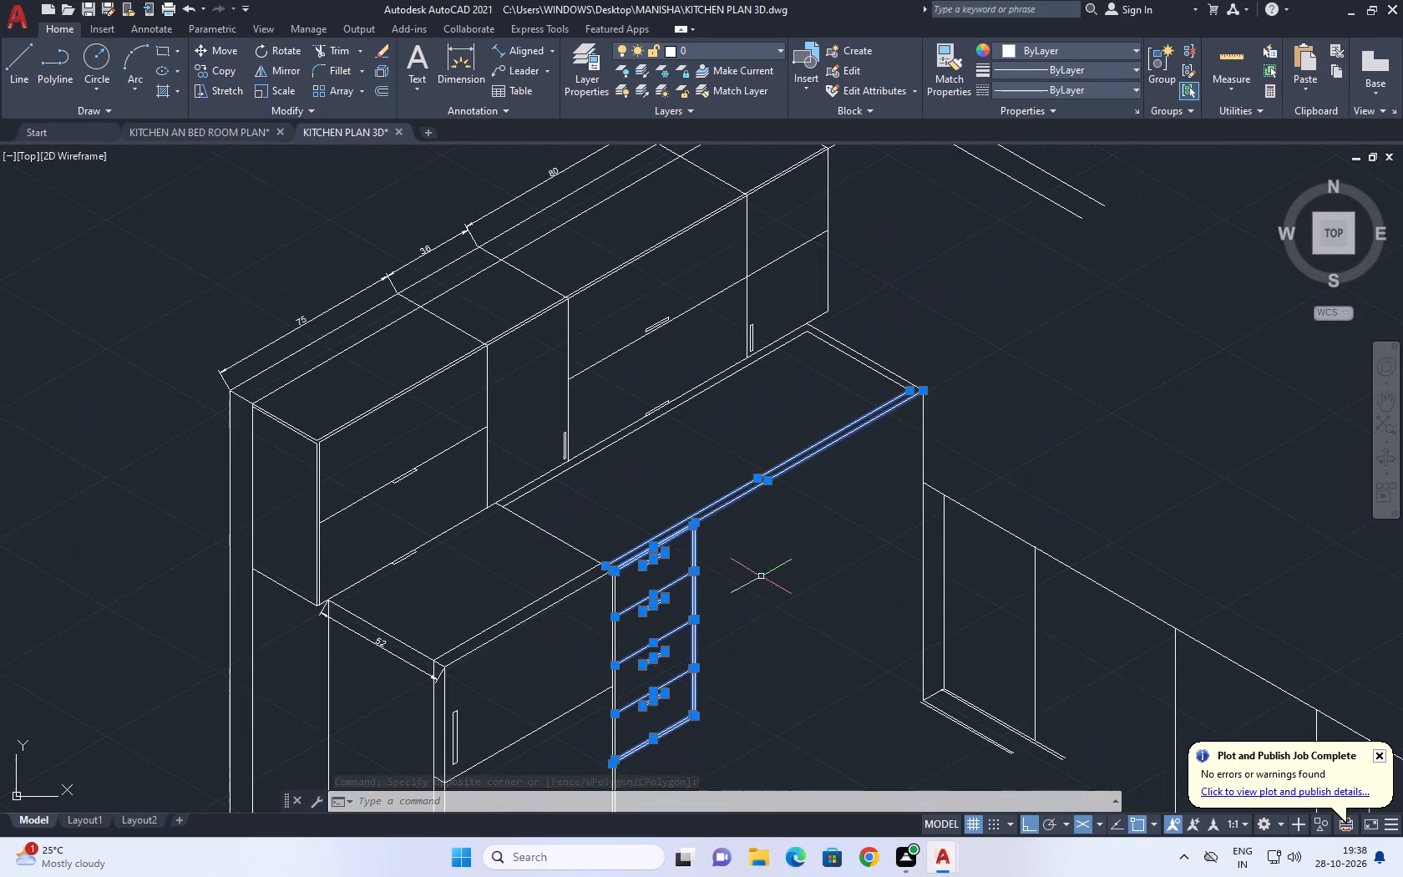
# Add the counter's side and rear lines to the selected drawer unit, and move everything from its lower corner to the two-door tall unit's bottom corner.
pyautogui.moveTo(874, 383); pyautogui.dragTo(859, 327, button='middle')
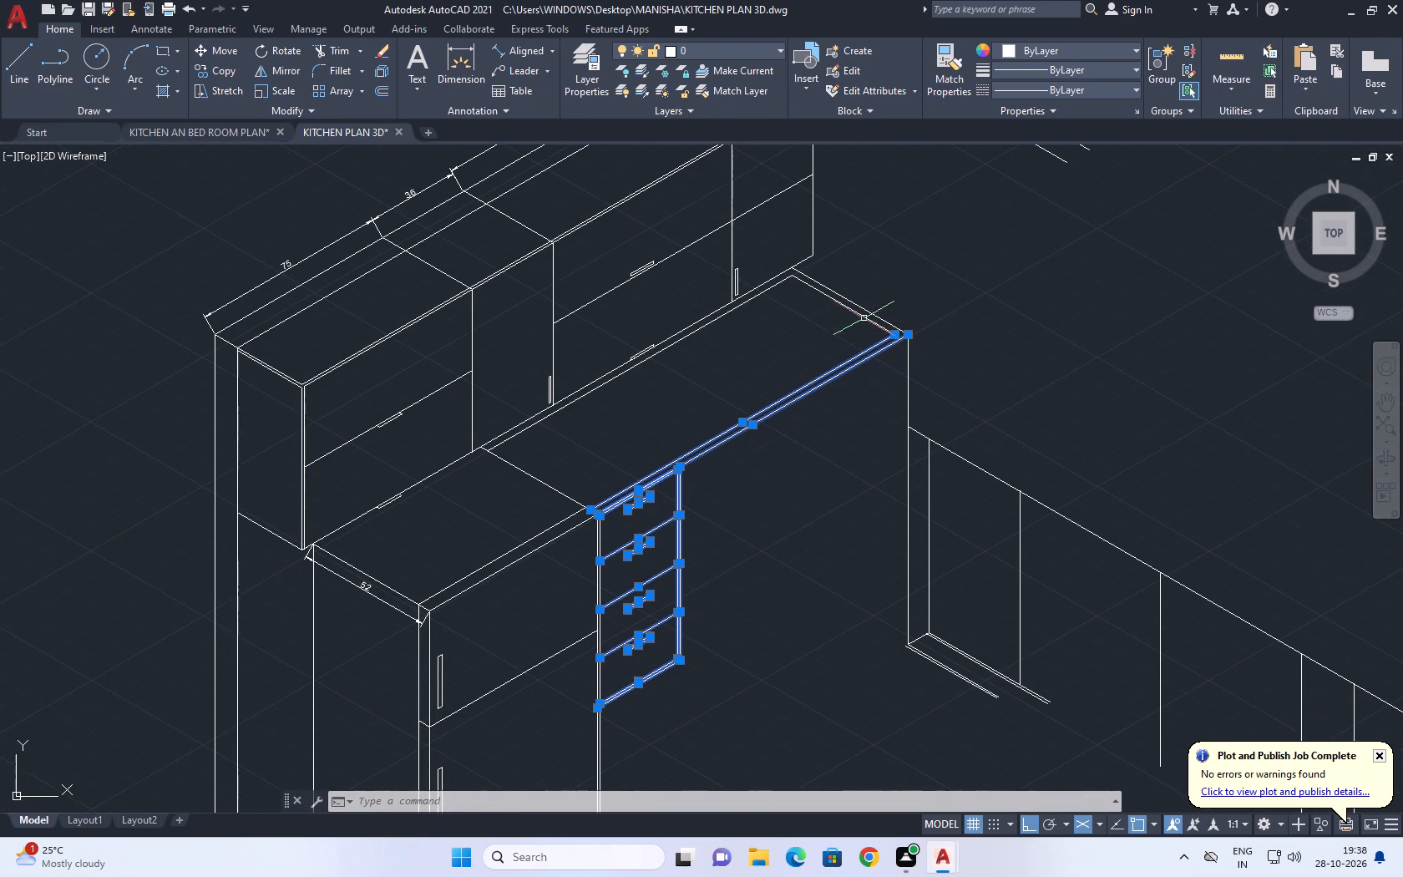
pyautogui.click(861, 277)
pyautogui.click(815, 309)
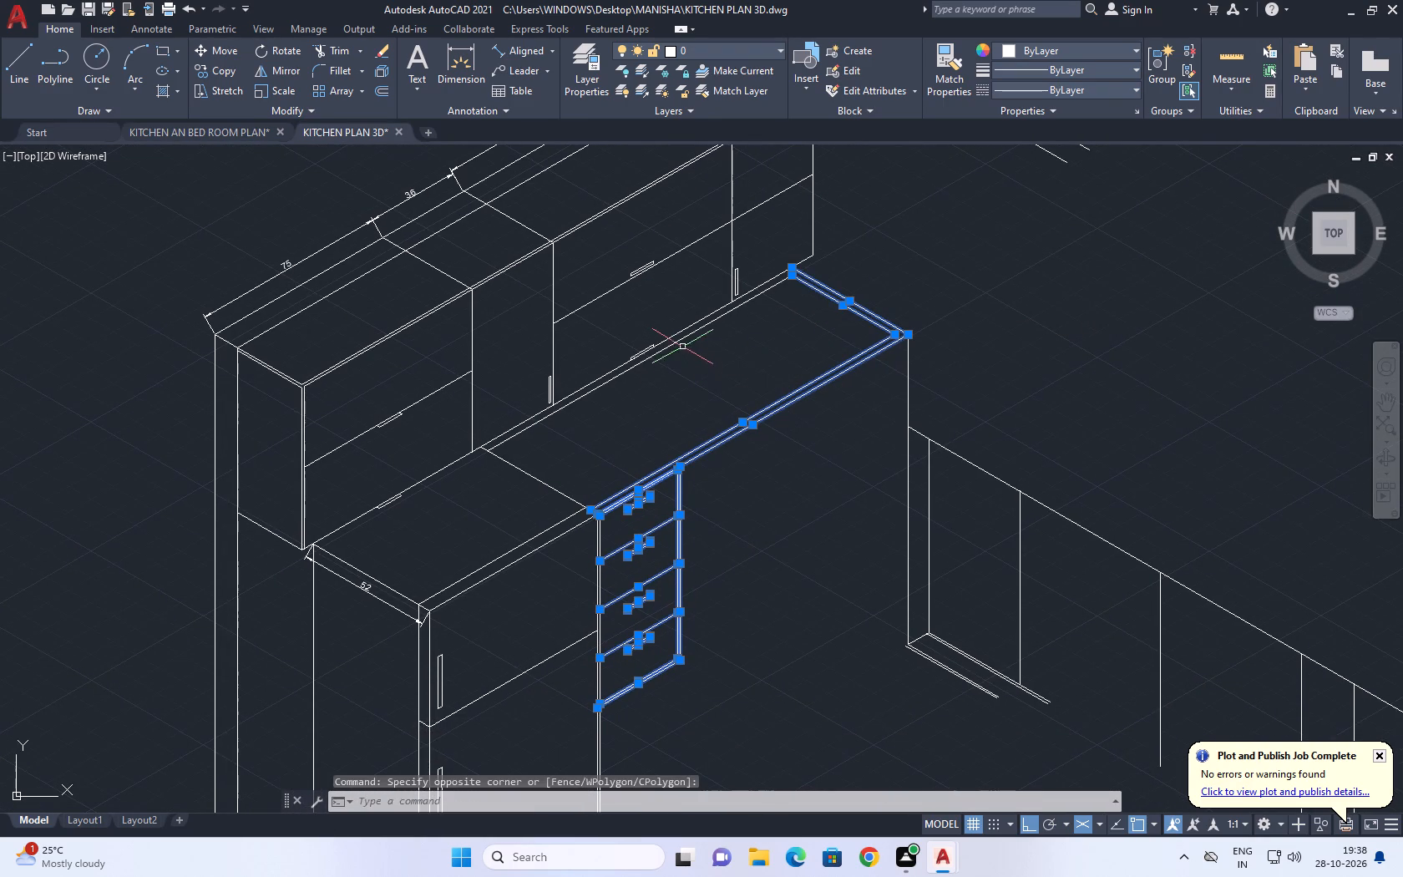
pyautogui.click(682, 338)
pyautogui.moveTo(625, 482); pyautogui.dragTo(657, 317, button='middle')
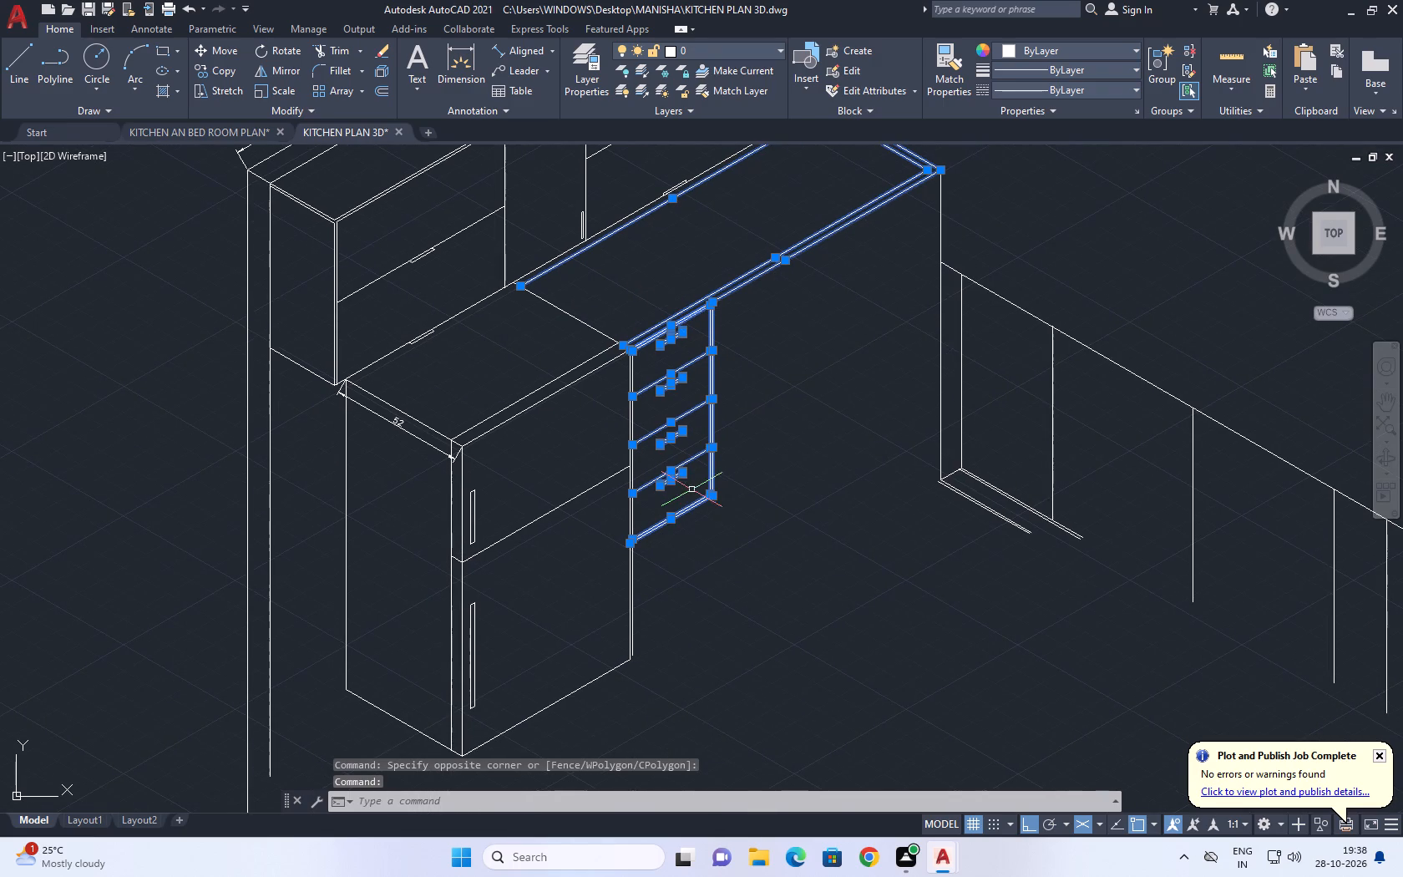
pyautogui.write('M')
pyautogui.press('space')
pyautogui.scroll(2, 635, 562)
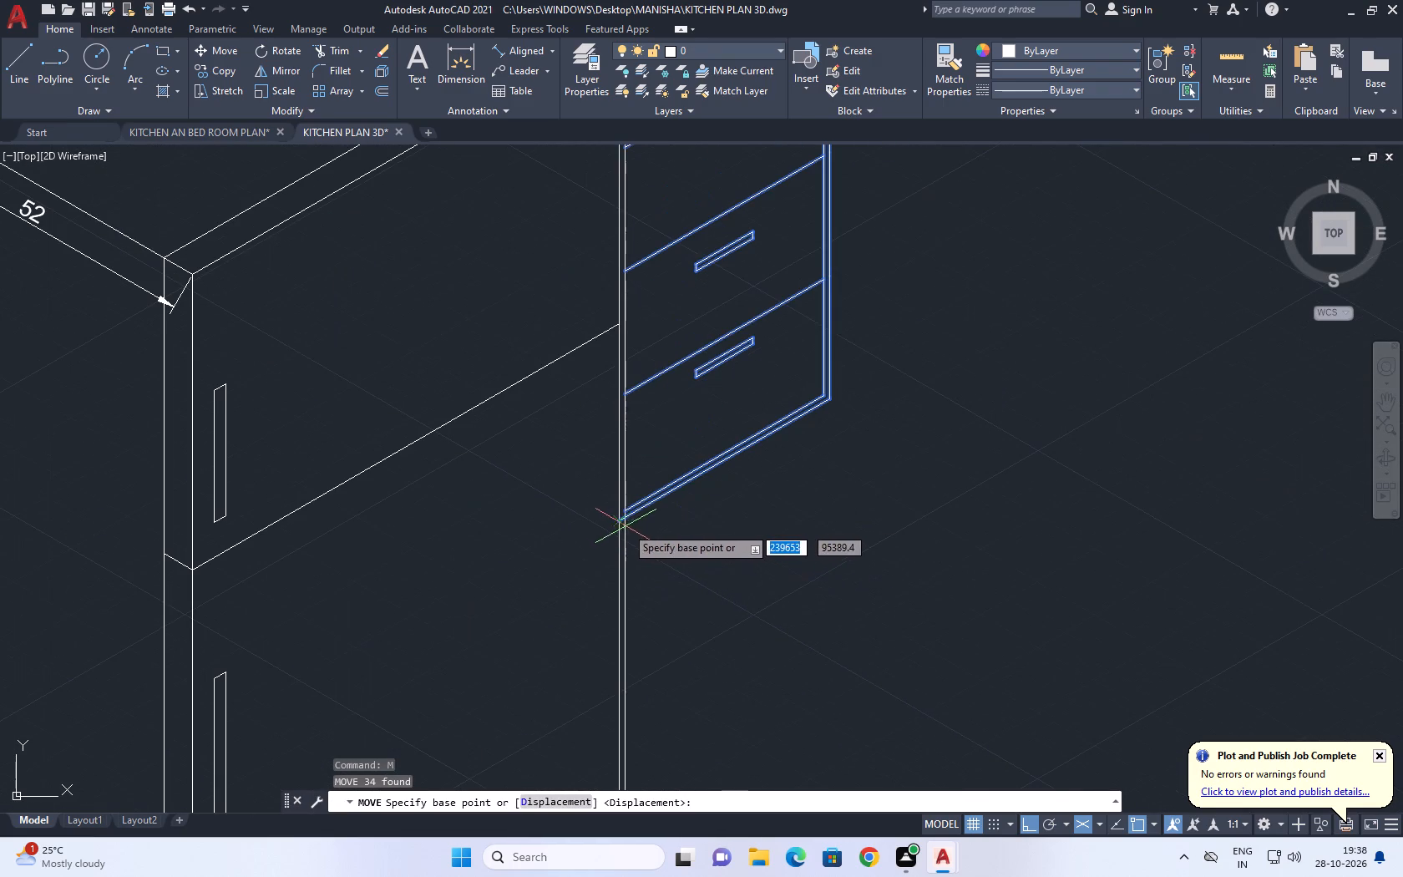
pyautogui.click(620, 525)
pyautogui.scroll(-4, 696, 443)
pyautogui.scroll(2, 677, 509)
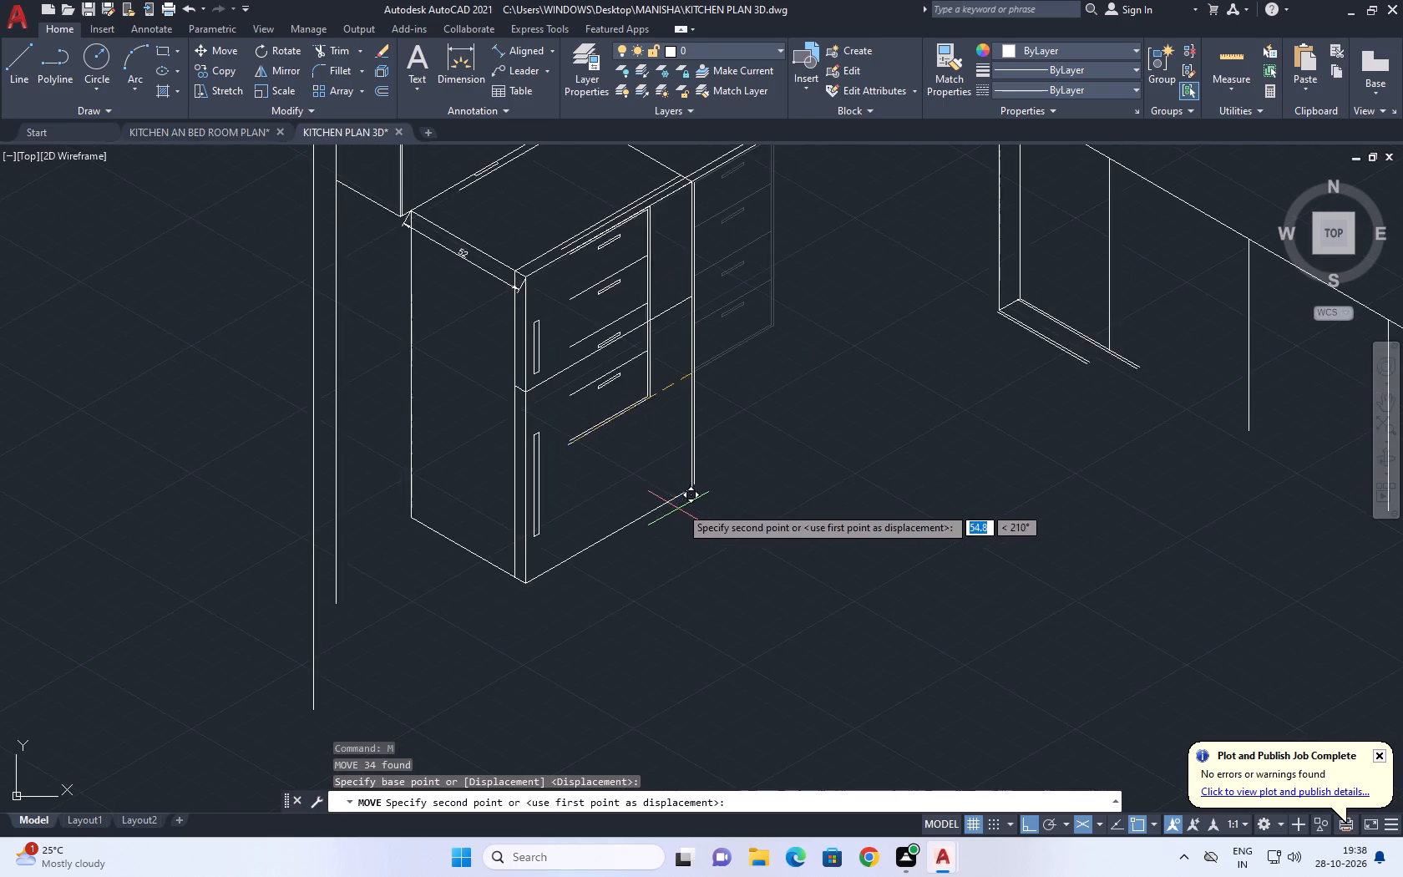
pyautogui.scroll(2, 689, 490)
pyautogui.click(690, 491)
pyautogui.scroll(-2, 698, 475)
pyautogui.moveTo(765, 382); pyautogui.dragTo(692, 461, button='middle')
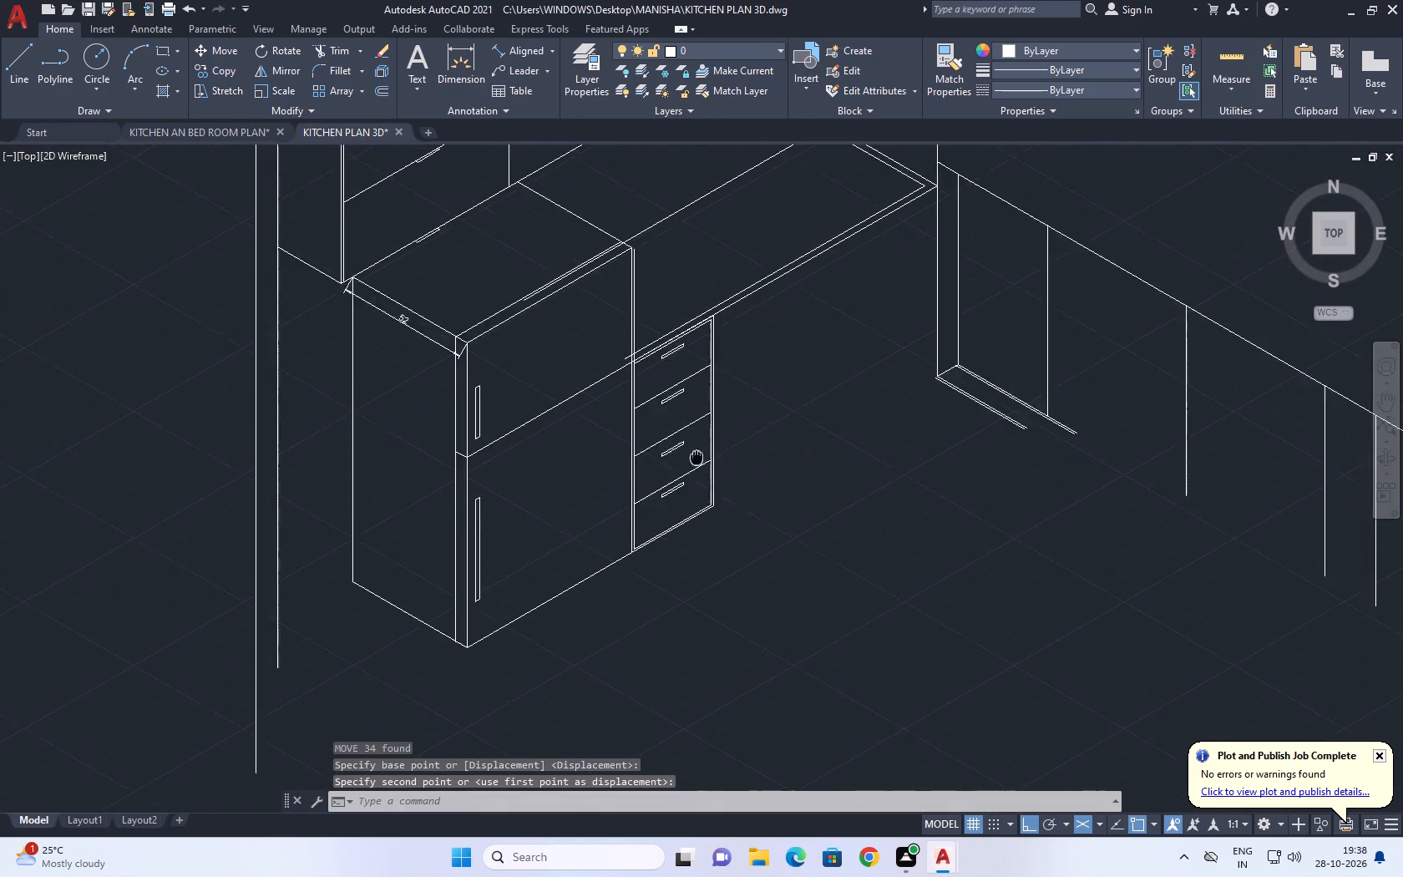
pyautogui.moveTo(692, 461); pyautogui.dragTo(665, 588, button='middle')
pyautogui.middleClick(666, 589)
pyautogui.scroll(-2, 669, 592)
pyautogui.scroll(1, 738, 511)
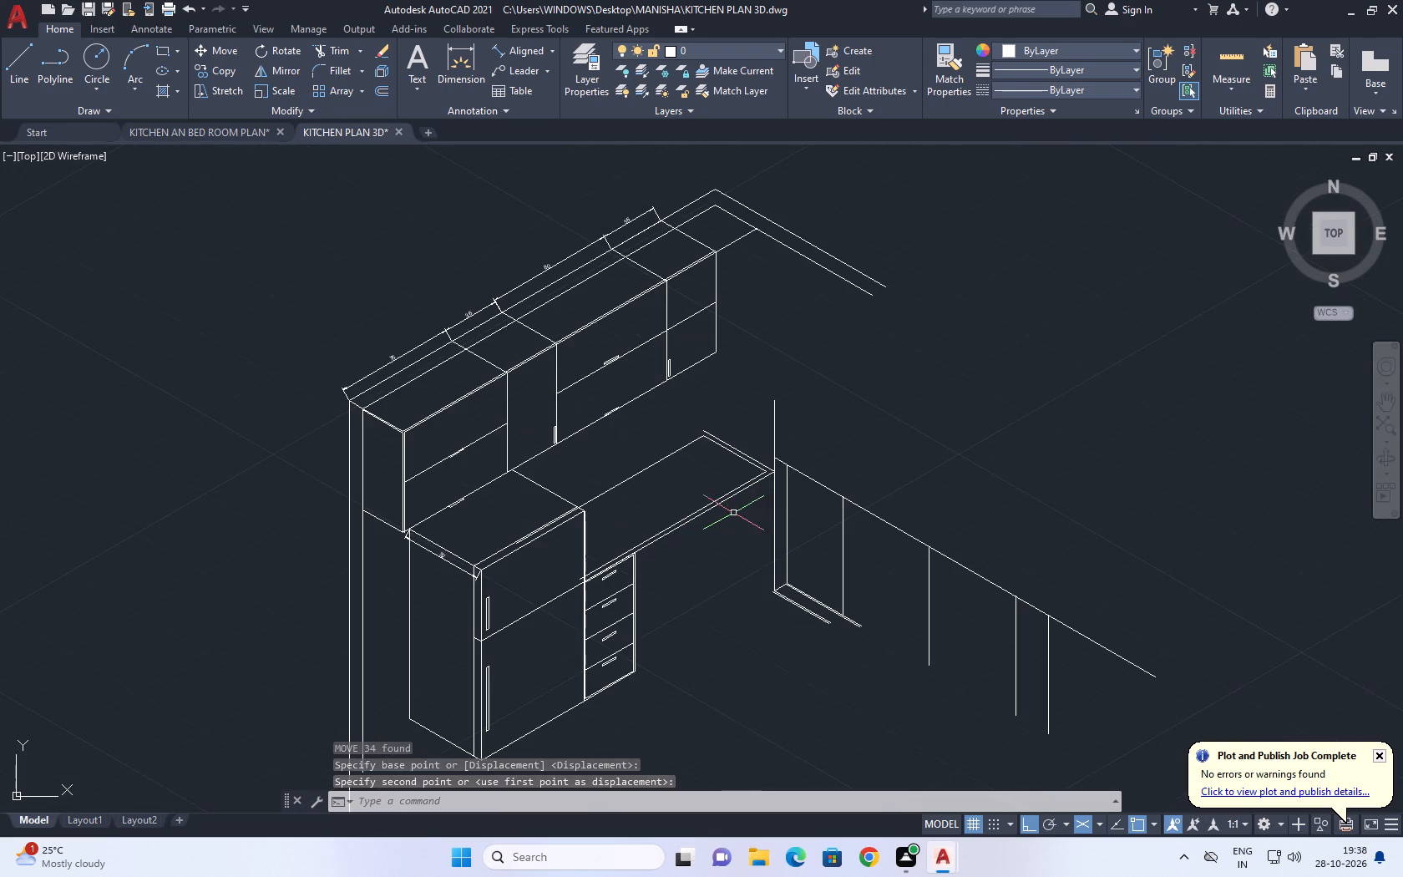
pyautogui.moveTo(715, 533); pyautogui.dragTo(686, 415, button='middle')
# Undo the move and the series of earlier edits, back to the full countertop with the drawer unit and adjoining base cabinet panels.
pyautogui.hotkey('ctrl', 'z')
pyautogui.hotkey('ctrl', 'z')
pyautogui.hotkey('ctrl', 'z')
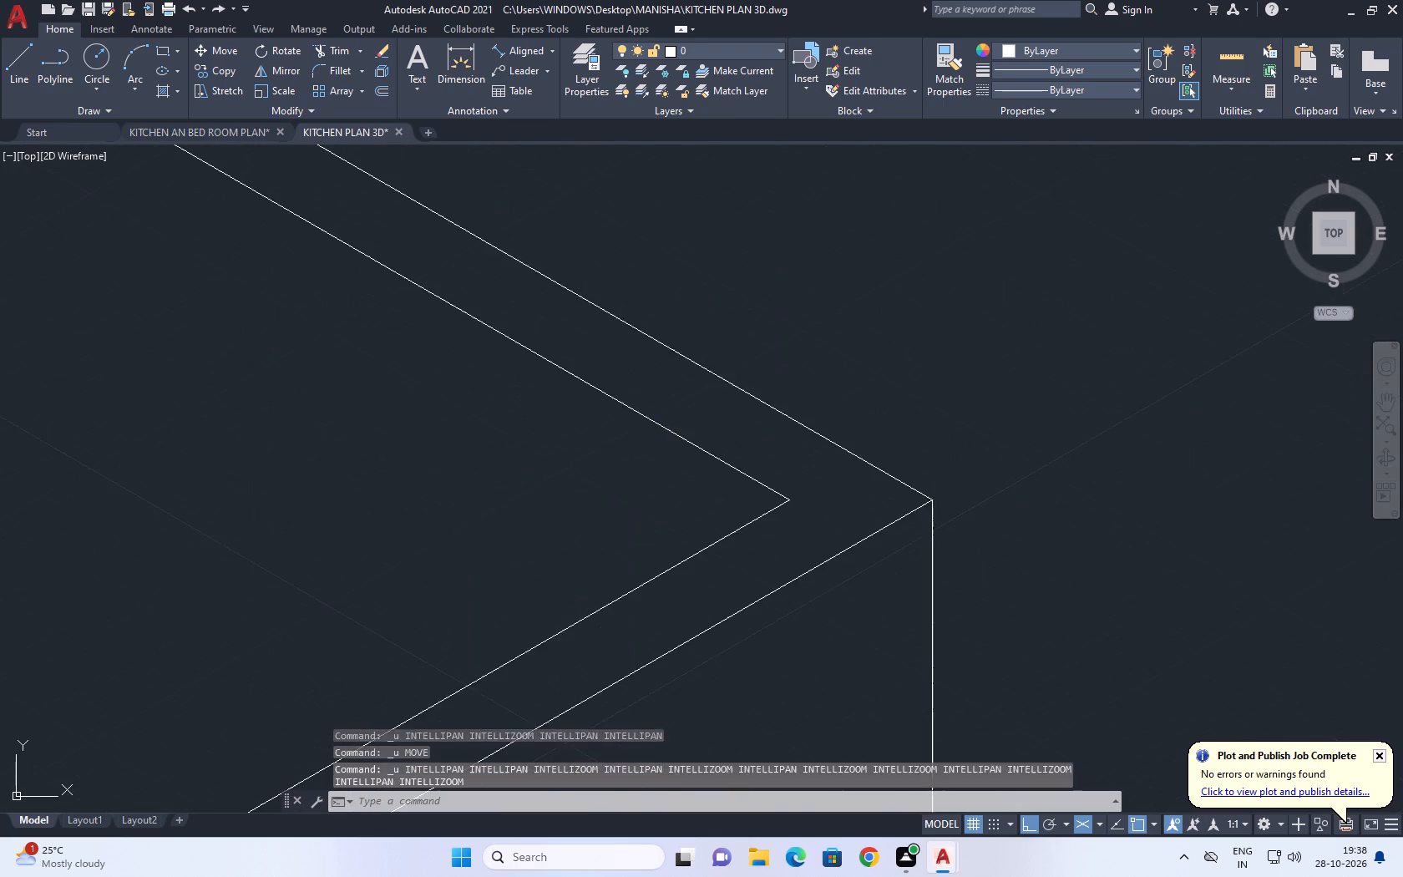
pyautogui.hotkey('ctrl', 'z')
pyautogui.hotkey('ctrl', 'z')
pyautogui.hotkey('ctrl', 'z')
pyautogui.hotkey('ctrl', 'z')
pyautogui.hotkey('ctrl', 'z')
pyautogui.hotkey('ctrl', 'z')
pyautogui.hotkey('ctrl', 'z')
pyautogui.hotkey('ctrl', 'z')
pyautogui.hotkey('ctrl', 'z')
pyautogui.hotkey('ctrl', 'z')
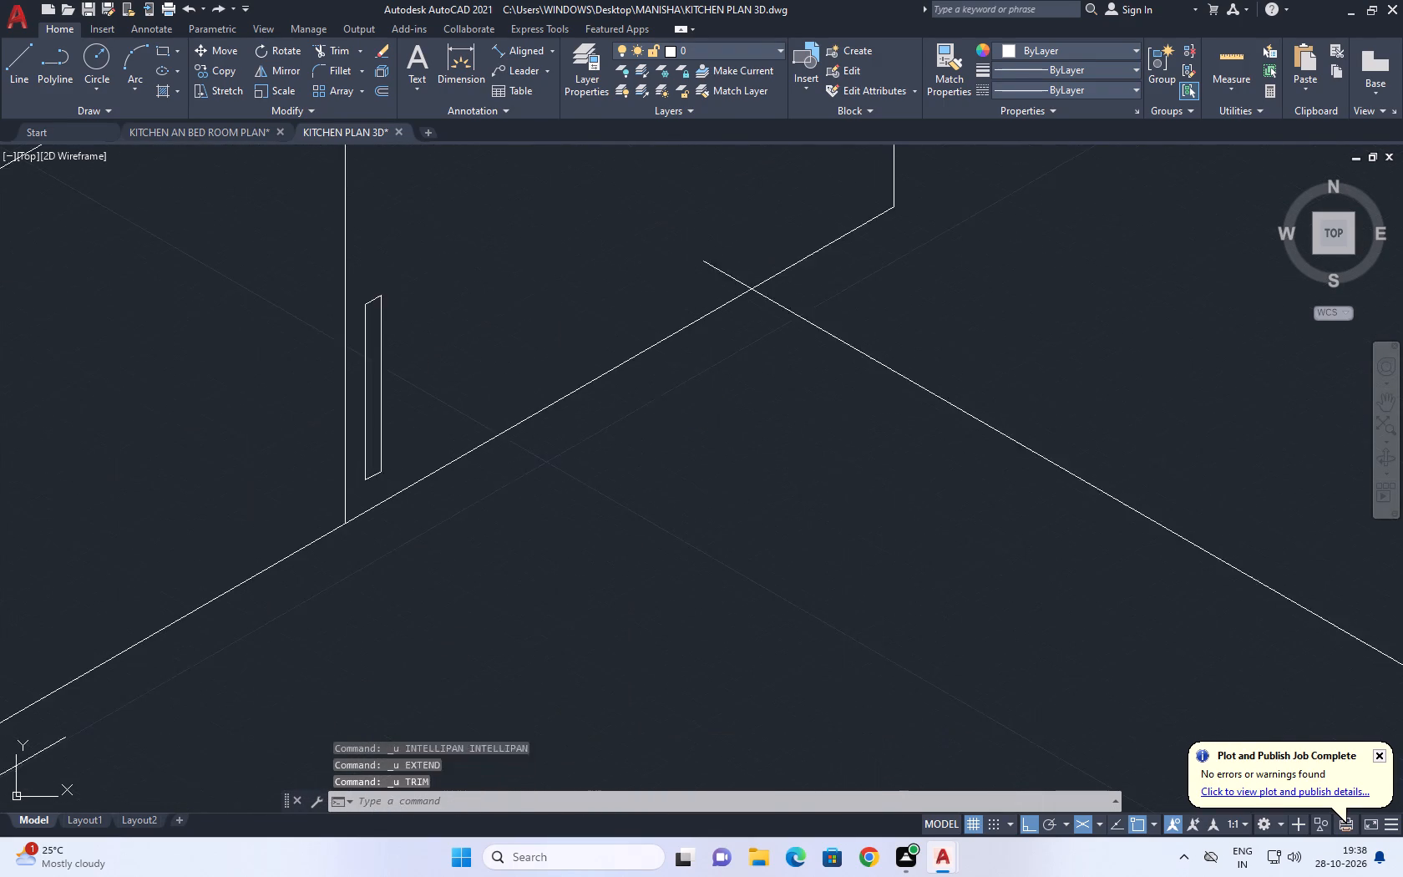
pyautogui.hotkey('ctrl', 'z')
pyautogui.hotkey('ctrl', 'z')
pyautogui.hotkey('ctrl', 'z')
pyautogui.hotkey('ctrl', 'z')
pyautogui.hotkey('ctrl', 'z')
pyautogui.hotkey('ctrl', 'z')
pyautogui.hotkey('ctrl', 'z')
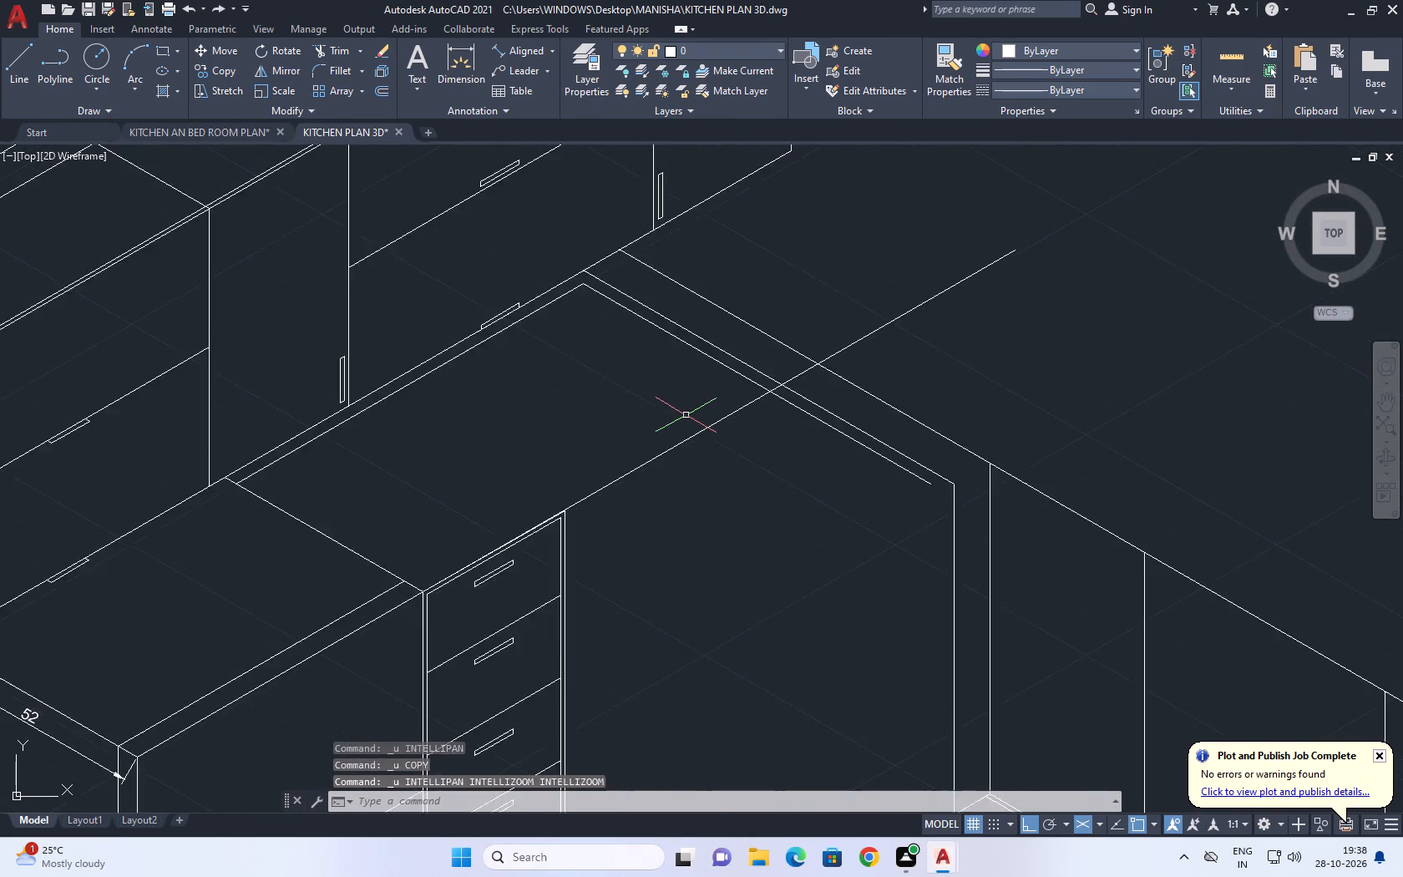
pyautogui.hotkey('ctrl', 'z')
pyautogui.hotkey('ctrl', 'z')
pyautogui.hotkey('ctrl', 'z')
pyautogui.hotkey('ctrl', 'z')
pyautogui.hotkey('ctrl', 'z')
pyautogui.hotkey('ctrl', 'z')
pyautogui.hotkey('ctrl', 'z')
pyautogui.hotkey('ctrl', 'z')
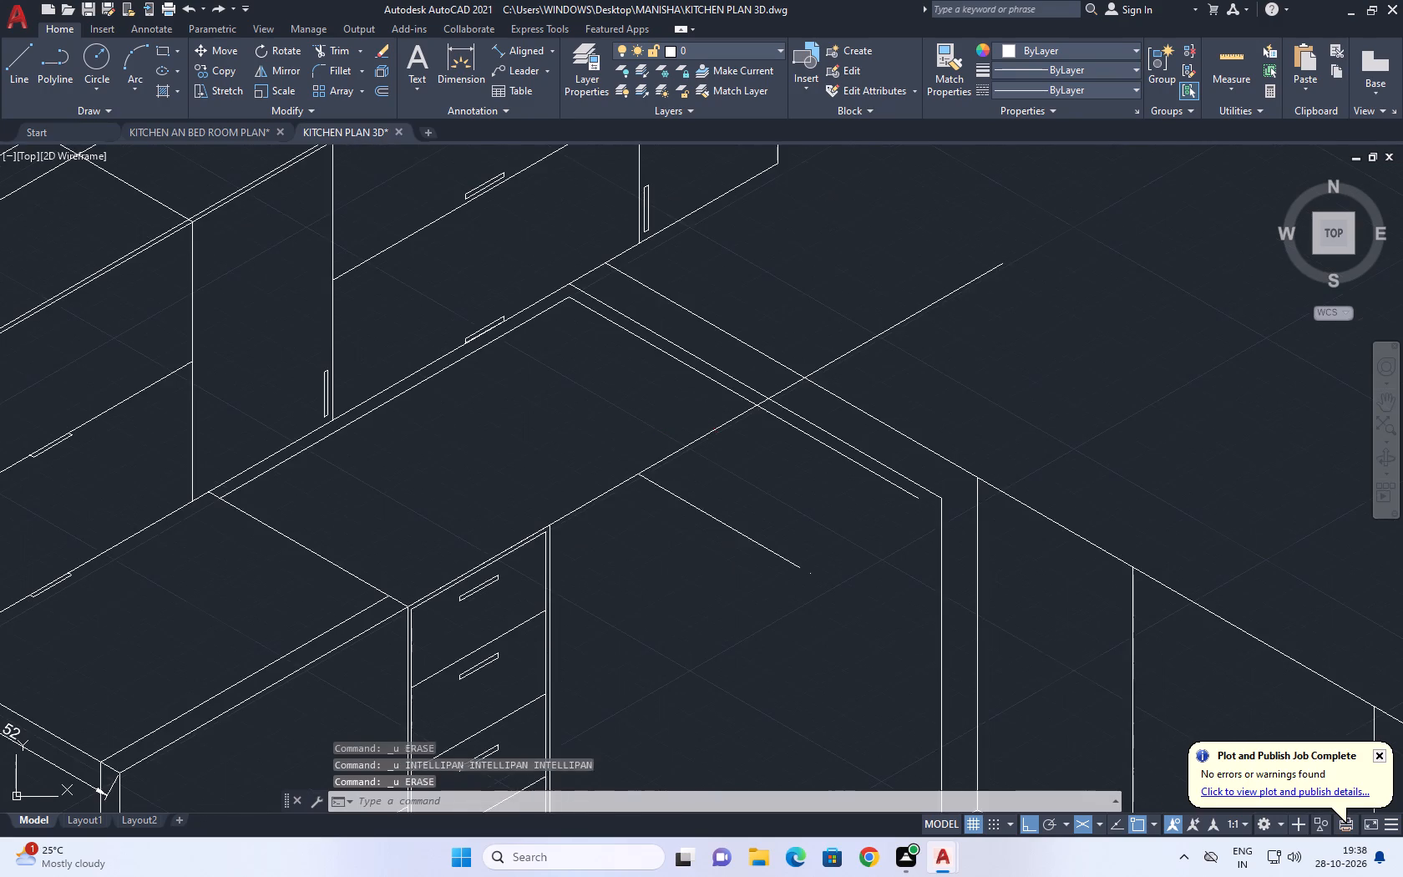
pyautogui.hotkey('ctrl', 'z')
pyautogui.hotkey('ctrl', 'z')
pyautogui.hotkey('ctrl', 'z')
pyautogui.hotkey('ctrl', 'z')
pyautogui.hotkey('ctrl', 'z')
pyautogui.hotkey('ctrl', 'z')
pyautogui.hotkey('ctrl', 'z')
pyautogui.hotkey('ctrl', 'z')
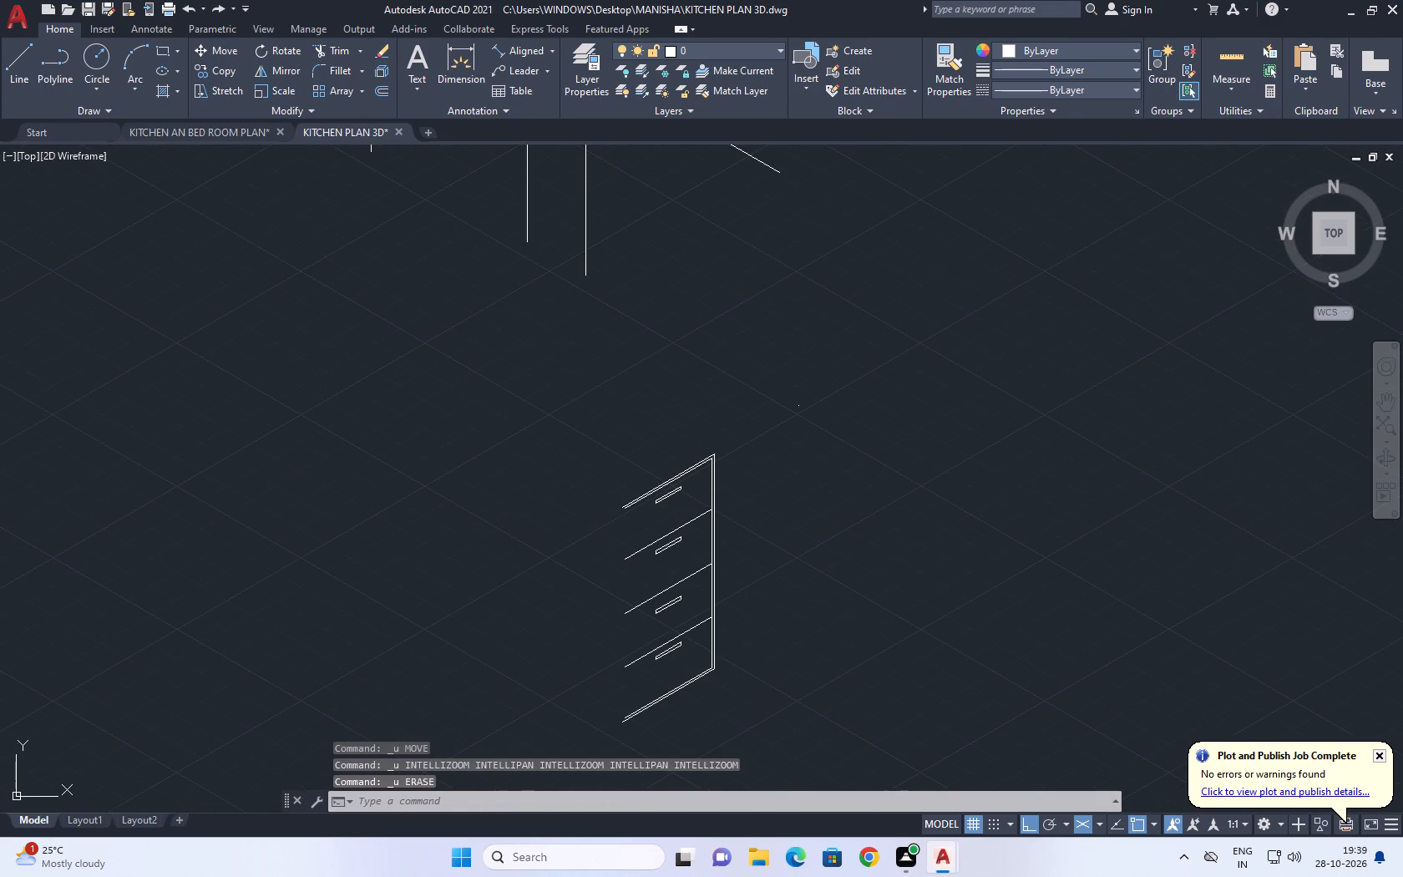
pyautogui.hotkey('ctrl', 'z')
pyautogui.hotkey('ctrl', 'z')
pyautogui.hotkey('ctrl', 'z')
pyautogui.hotkey('ctrl', 'z')
pyautogui.hotkey('ctrl', 'z')
pyautogui.hotkey('ctrl', 'z')
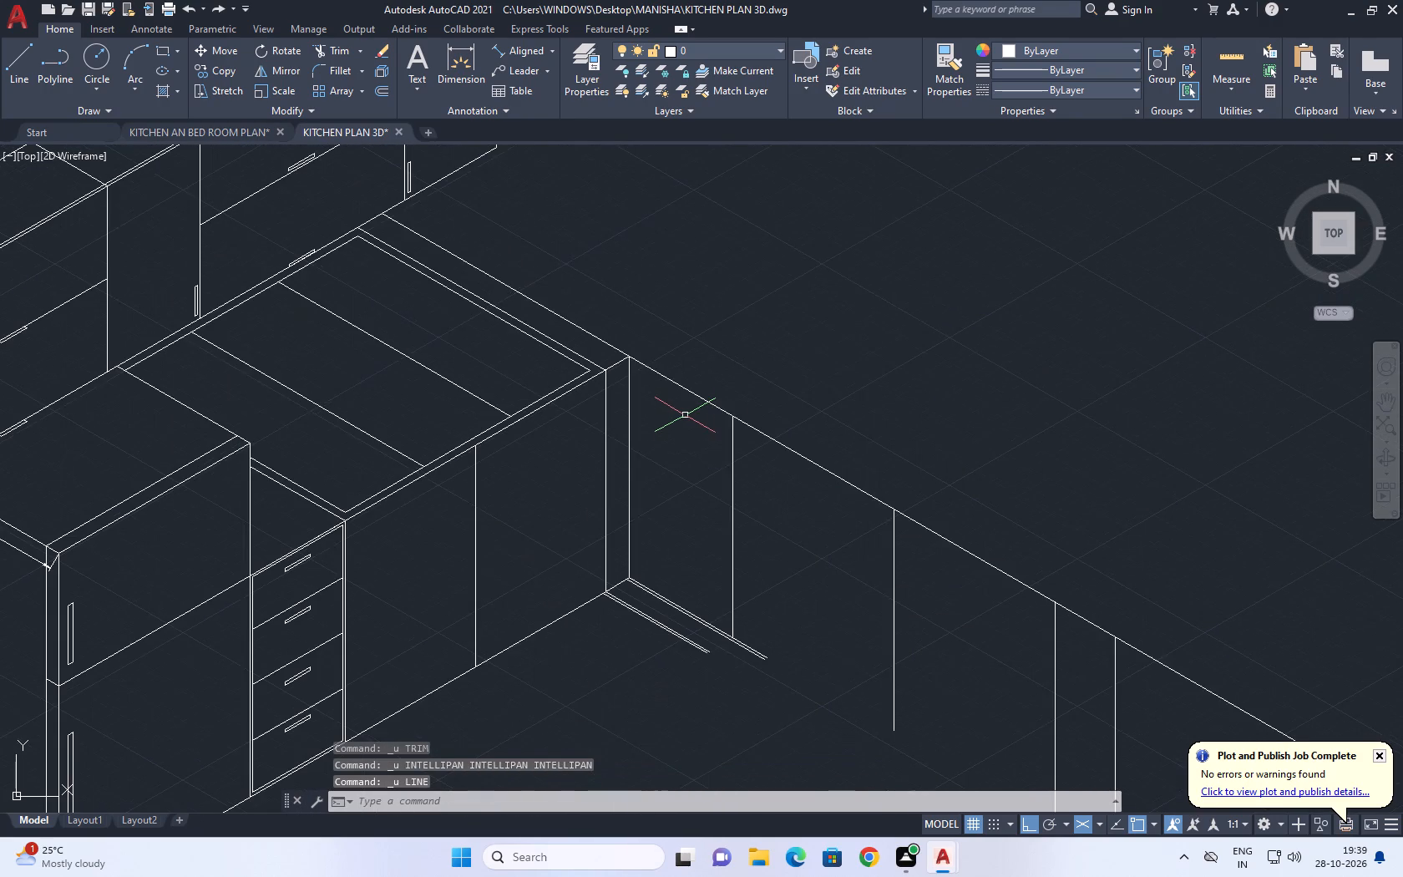
pyautogui.hotkey('ctrl', 'z')
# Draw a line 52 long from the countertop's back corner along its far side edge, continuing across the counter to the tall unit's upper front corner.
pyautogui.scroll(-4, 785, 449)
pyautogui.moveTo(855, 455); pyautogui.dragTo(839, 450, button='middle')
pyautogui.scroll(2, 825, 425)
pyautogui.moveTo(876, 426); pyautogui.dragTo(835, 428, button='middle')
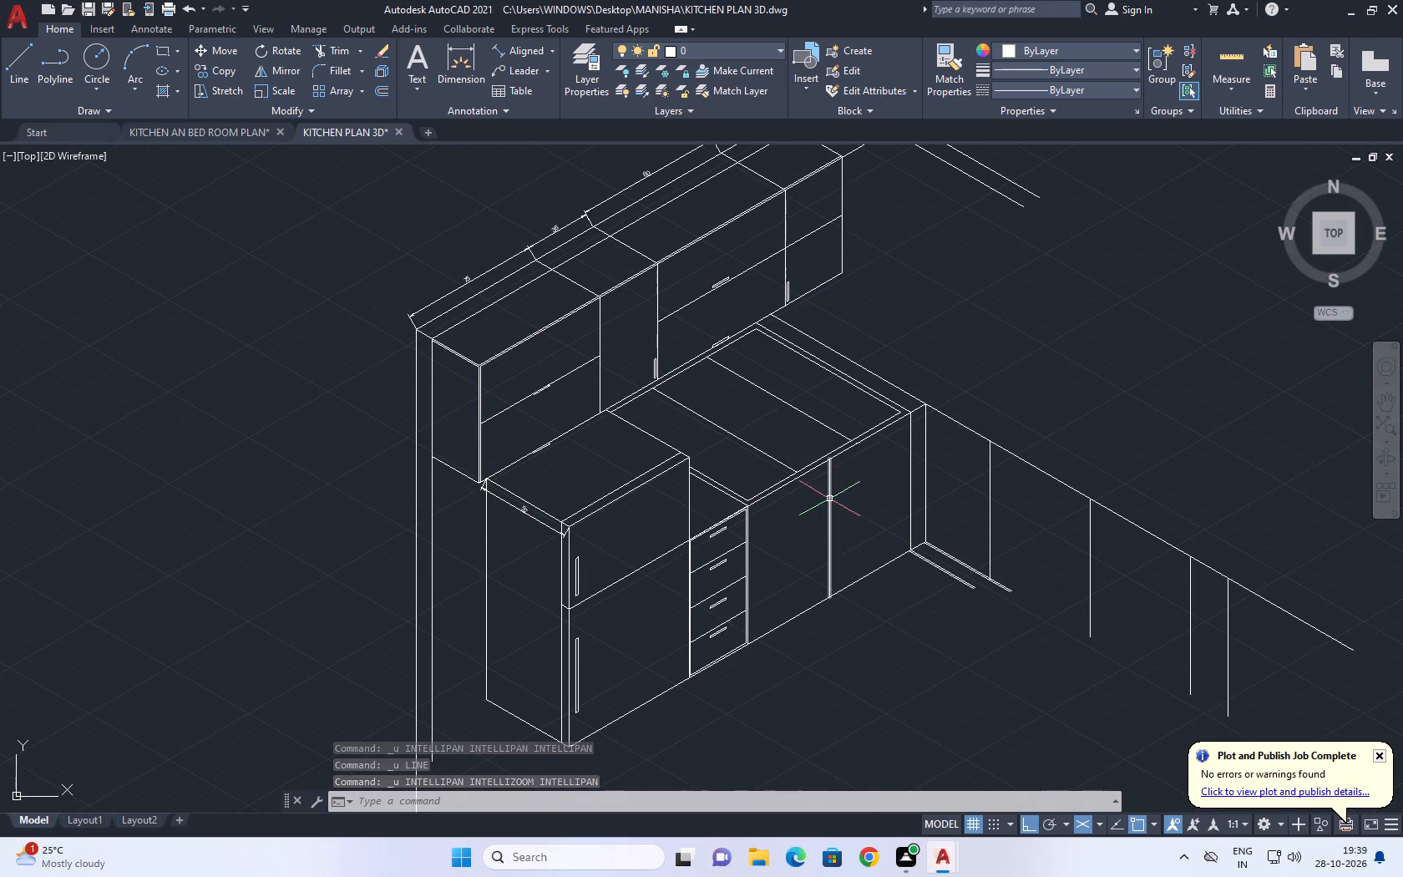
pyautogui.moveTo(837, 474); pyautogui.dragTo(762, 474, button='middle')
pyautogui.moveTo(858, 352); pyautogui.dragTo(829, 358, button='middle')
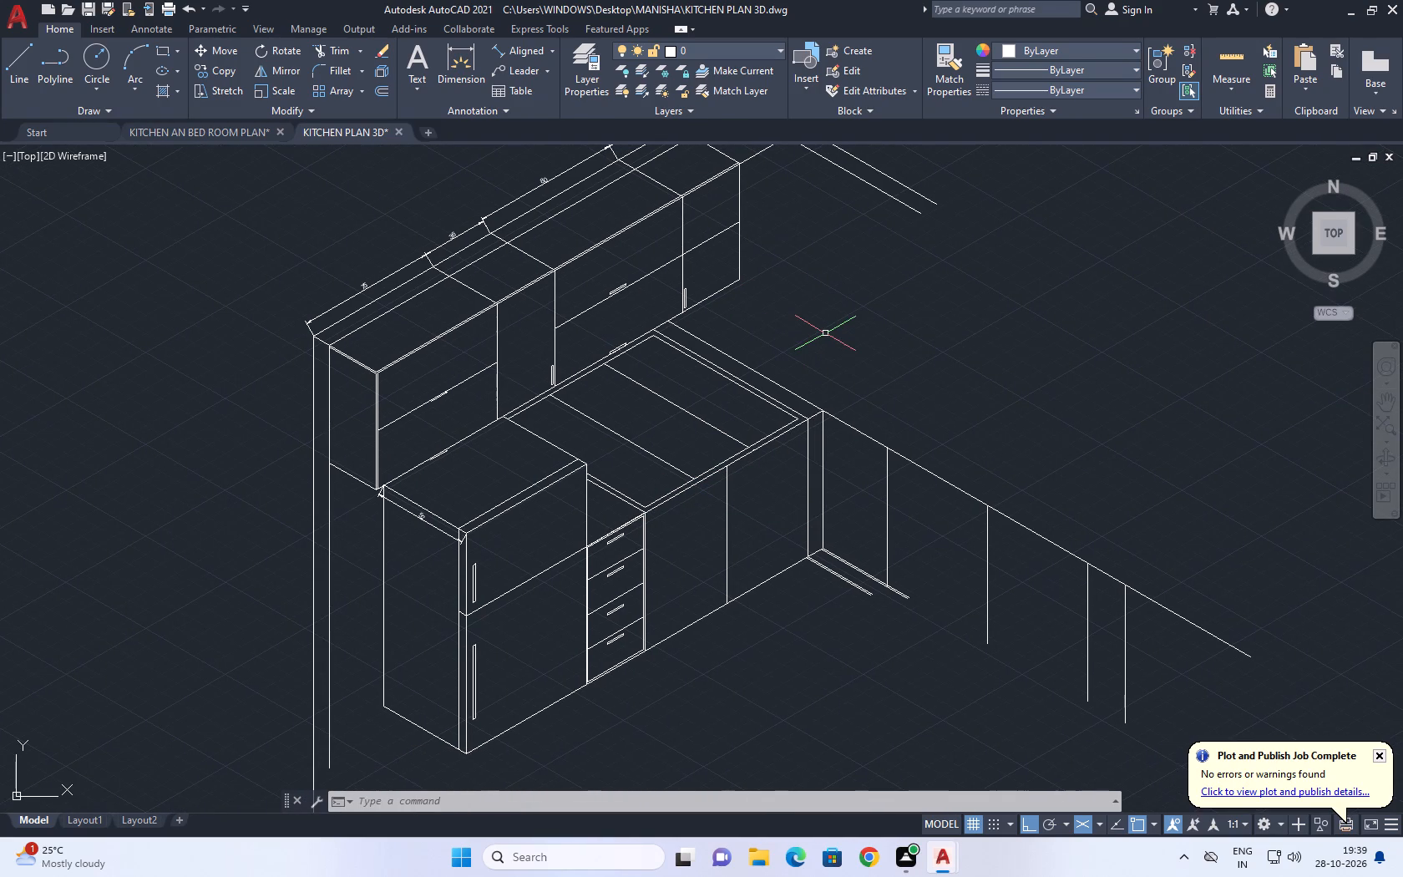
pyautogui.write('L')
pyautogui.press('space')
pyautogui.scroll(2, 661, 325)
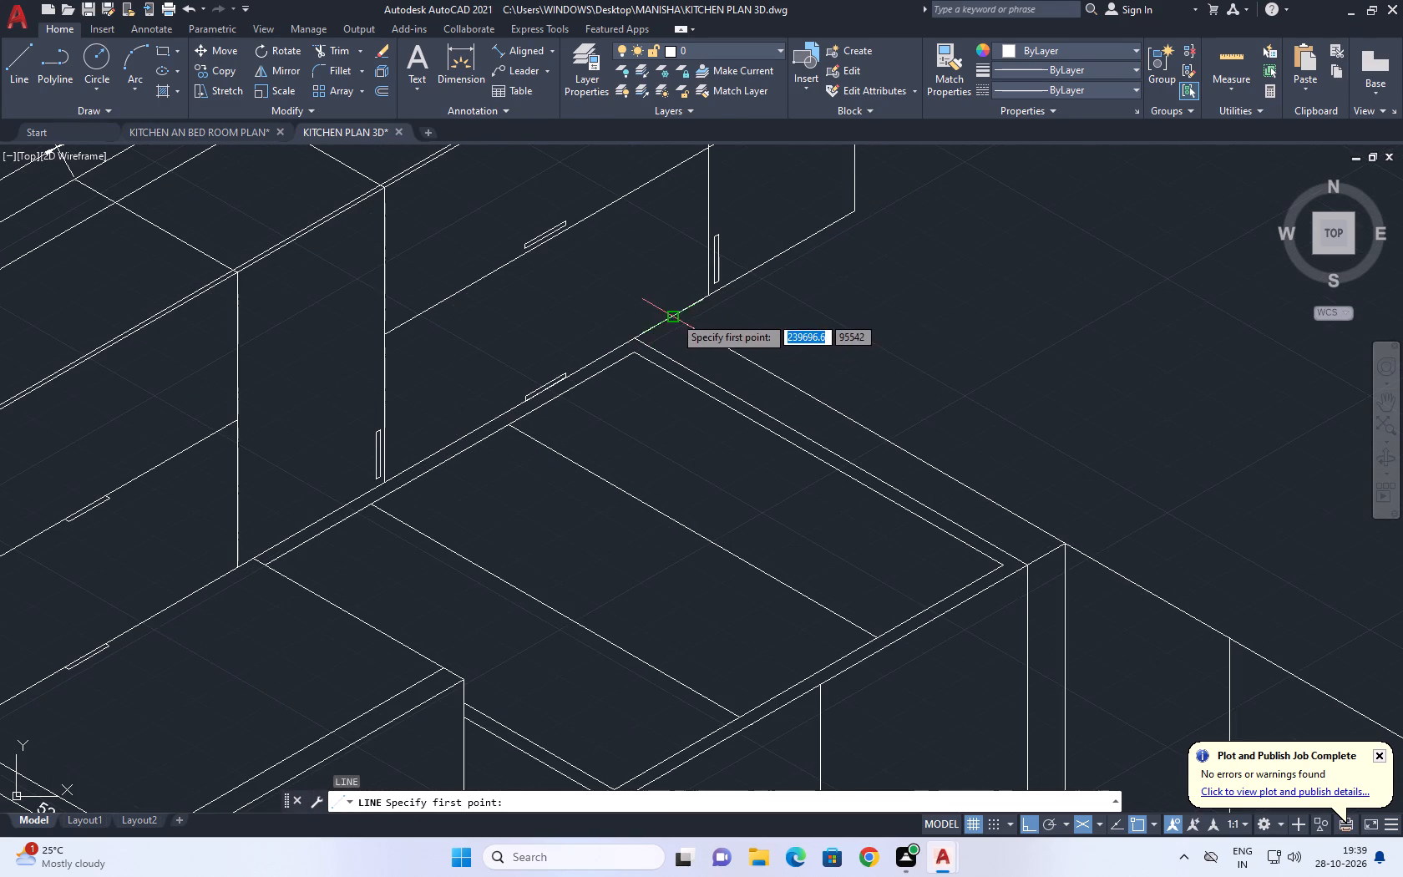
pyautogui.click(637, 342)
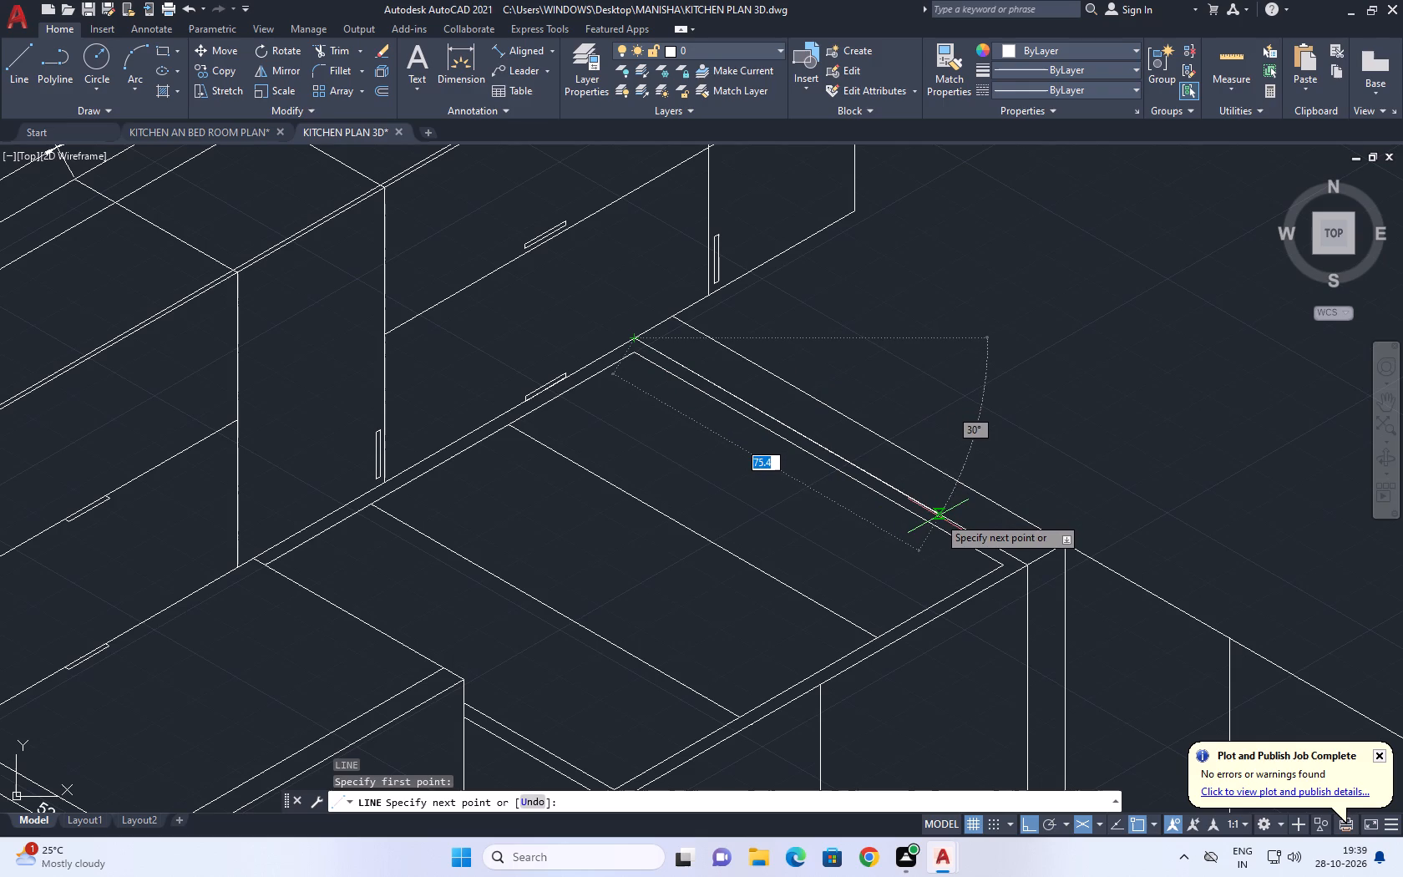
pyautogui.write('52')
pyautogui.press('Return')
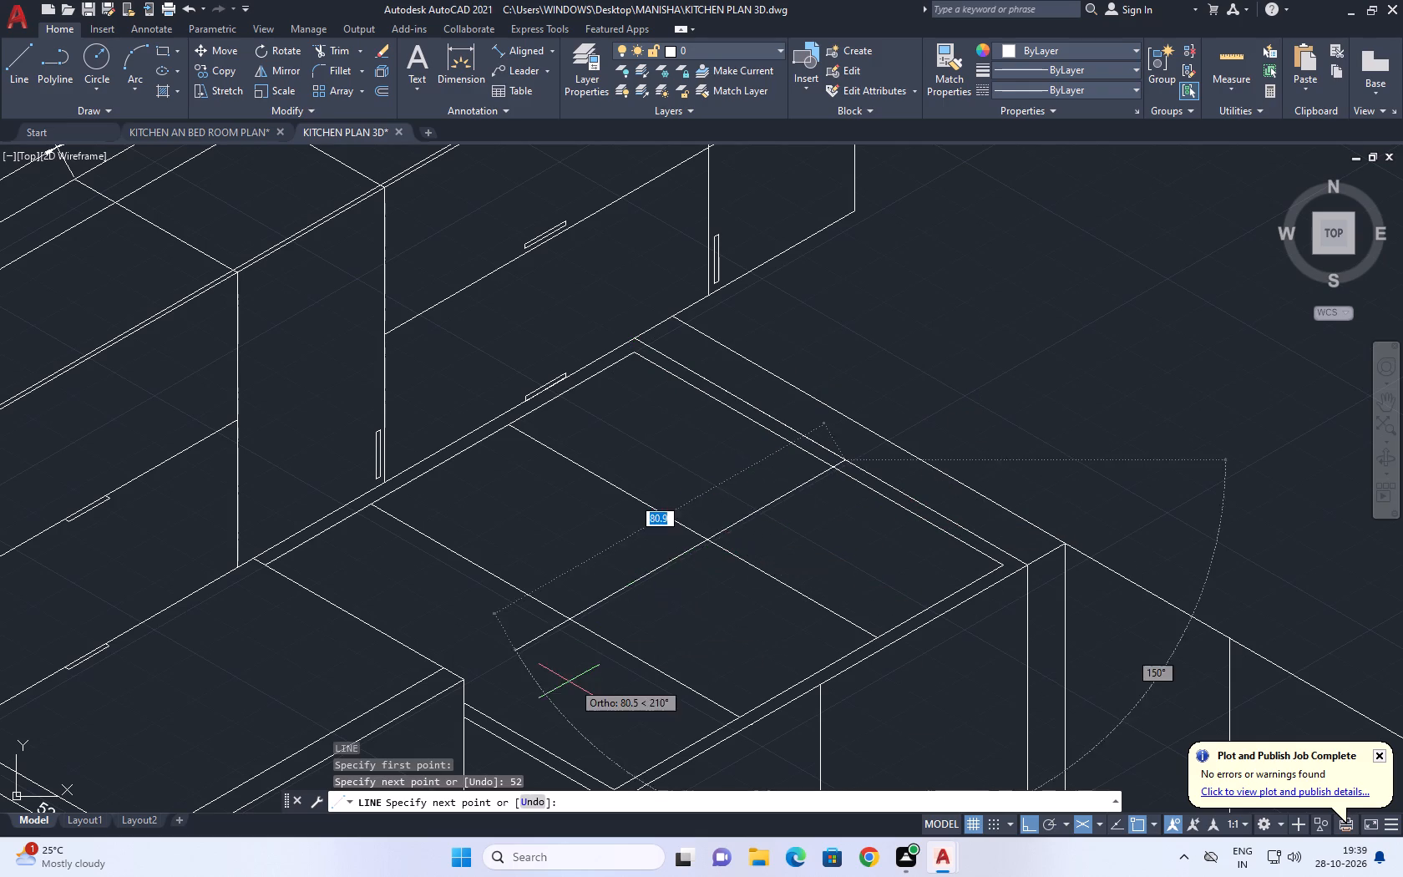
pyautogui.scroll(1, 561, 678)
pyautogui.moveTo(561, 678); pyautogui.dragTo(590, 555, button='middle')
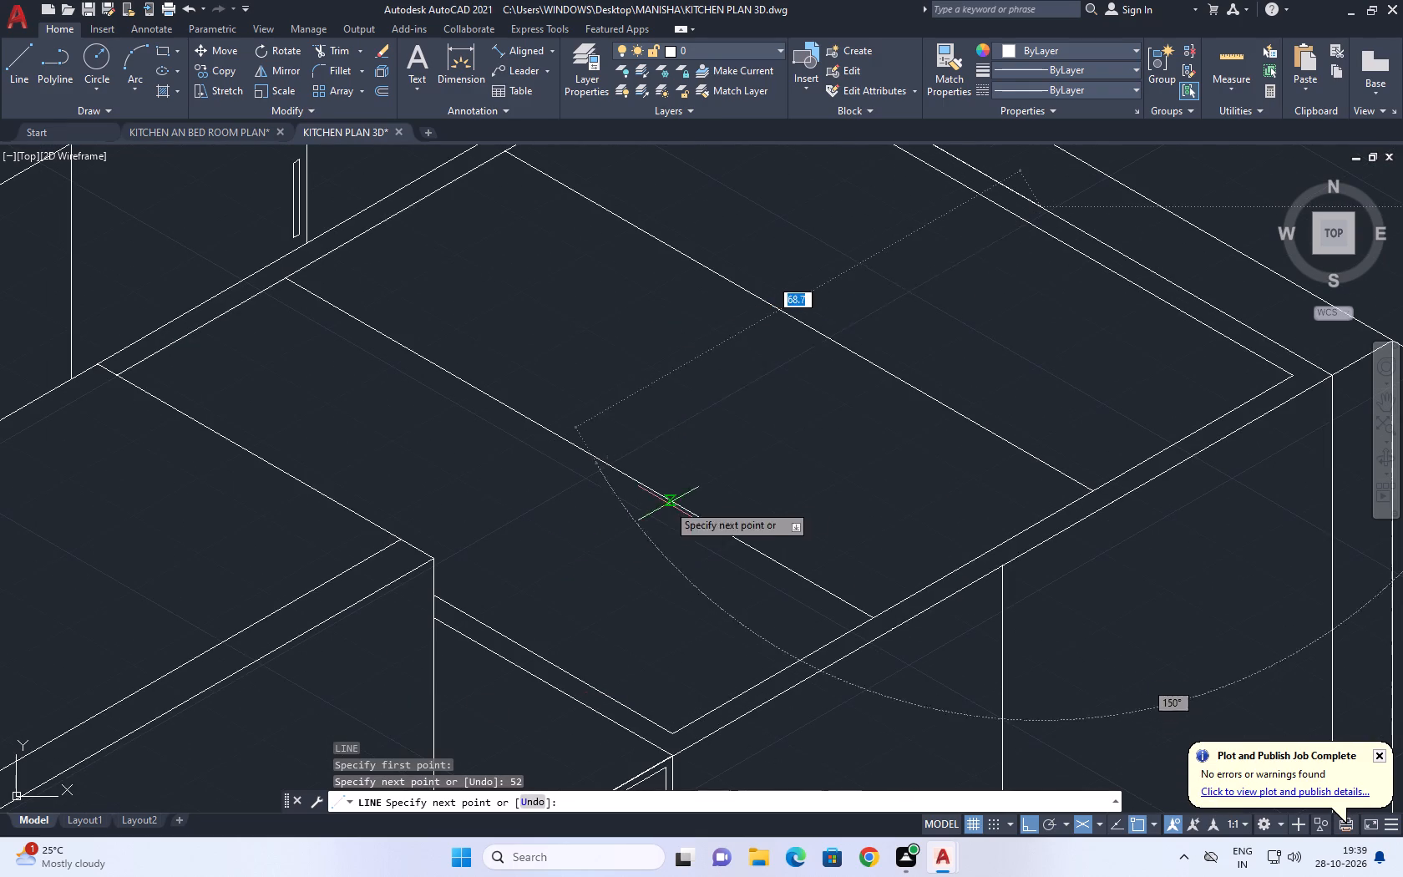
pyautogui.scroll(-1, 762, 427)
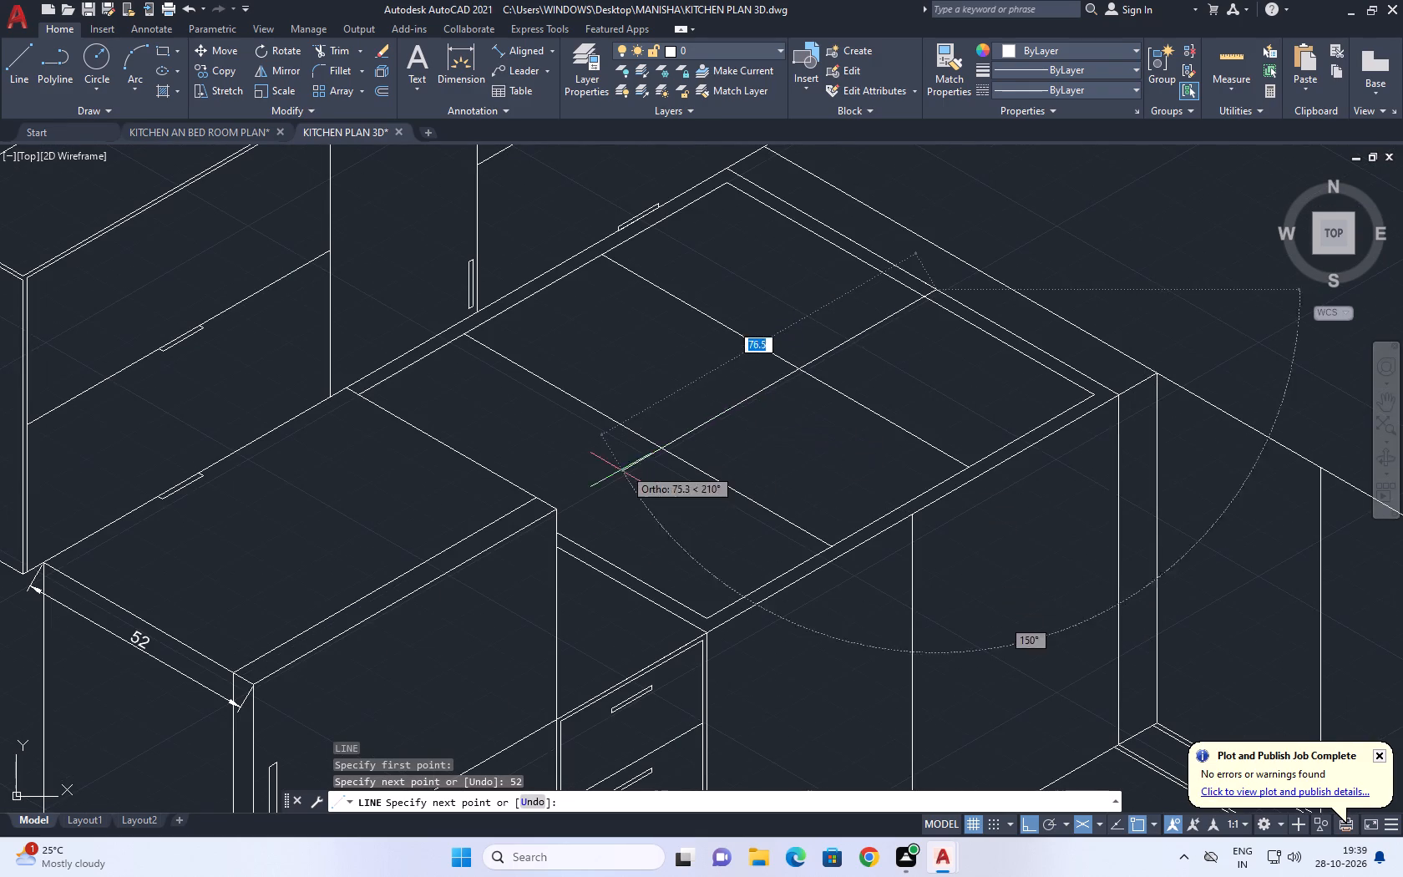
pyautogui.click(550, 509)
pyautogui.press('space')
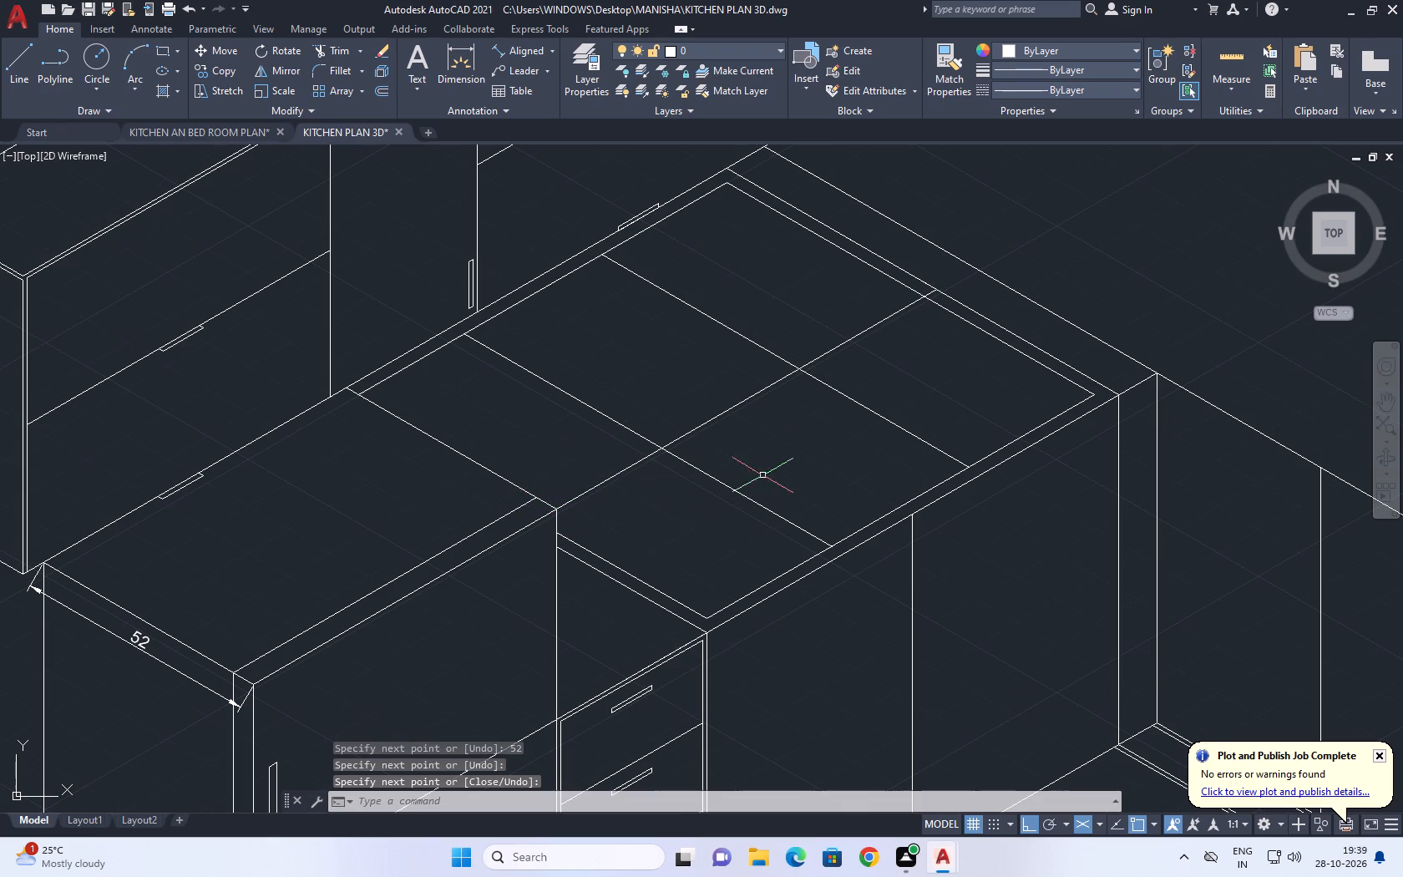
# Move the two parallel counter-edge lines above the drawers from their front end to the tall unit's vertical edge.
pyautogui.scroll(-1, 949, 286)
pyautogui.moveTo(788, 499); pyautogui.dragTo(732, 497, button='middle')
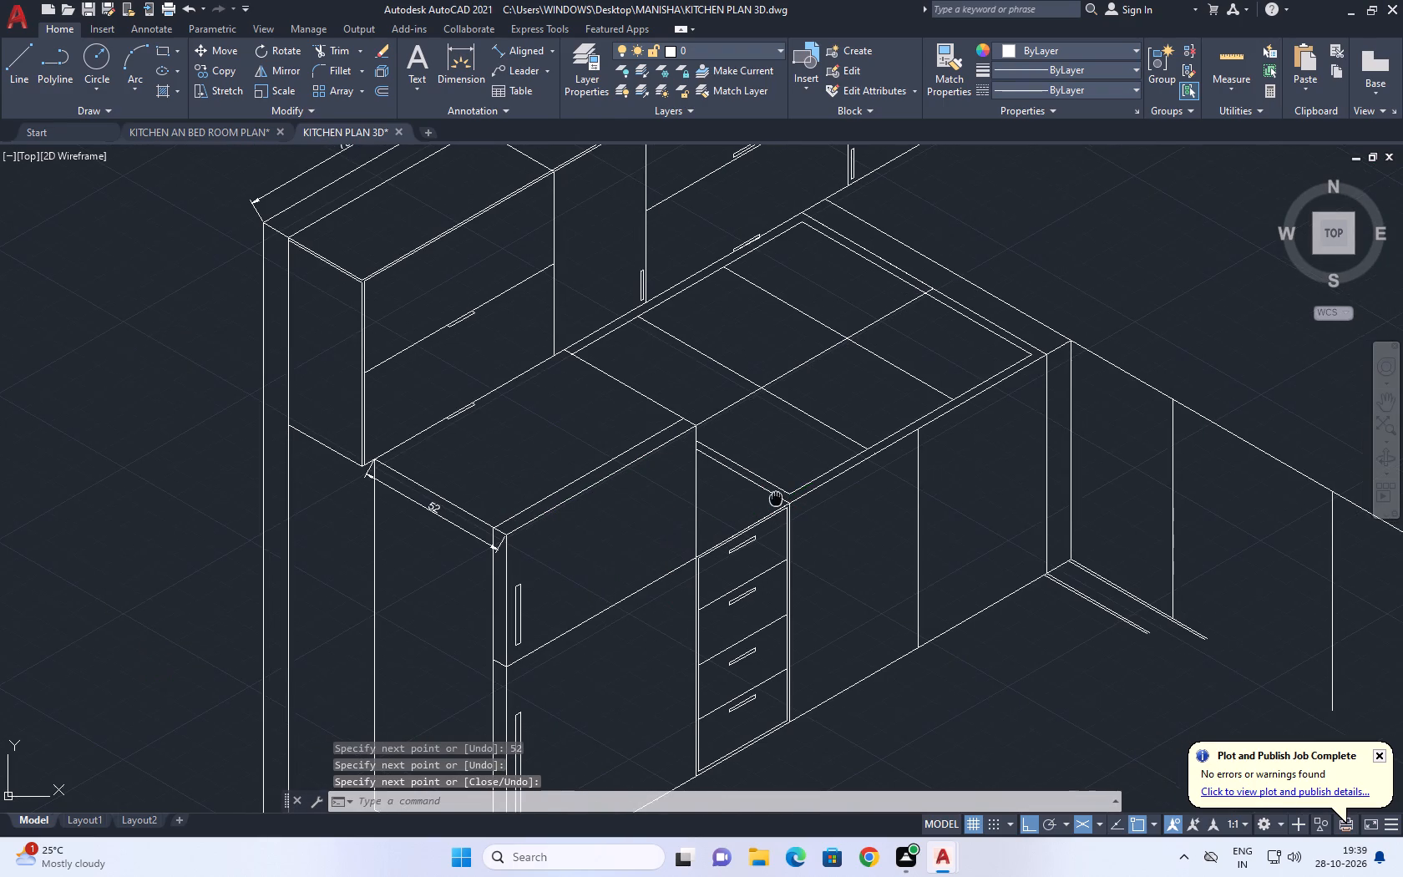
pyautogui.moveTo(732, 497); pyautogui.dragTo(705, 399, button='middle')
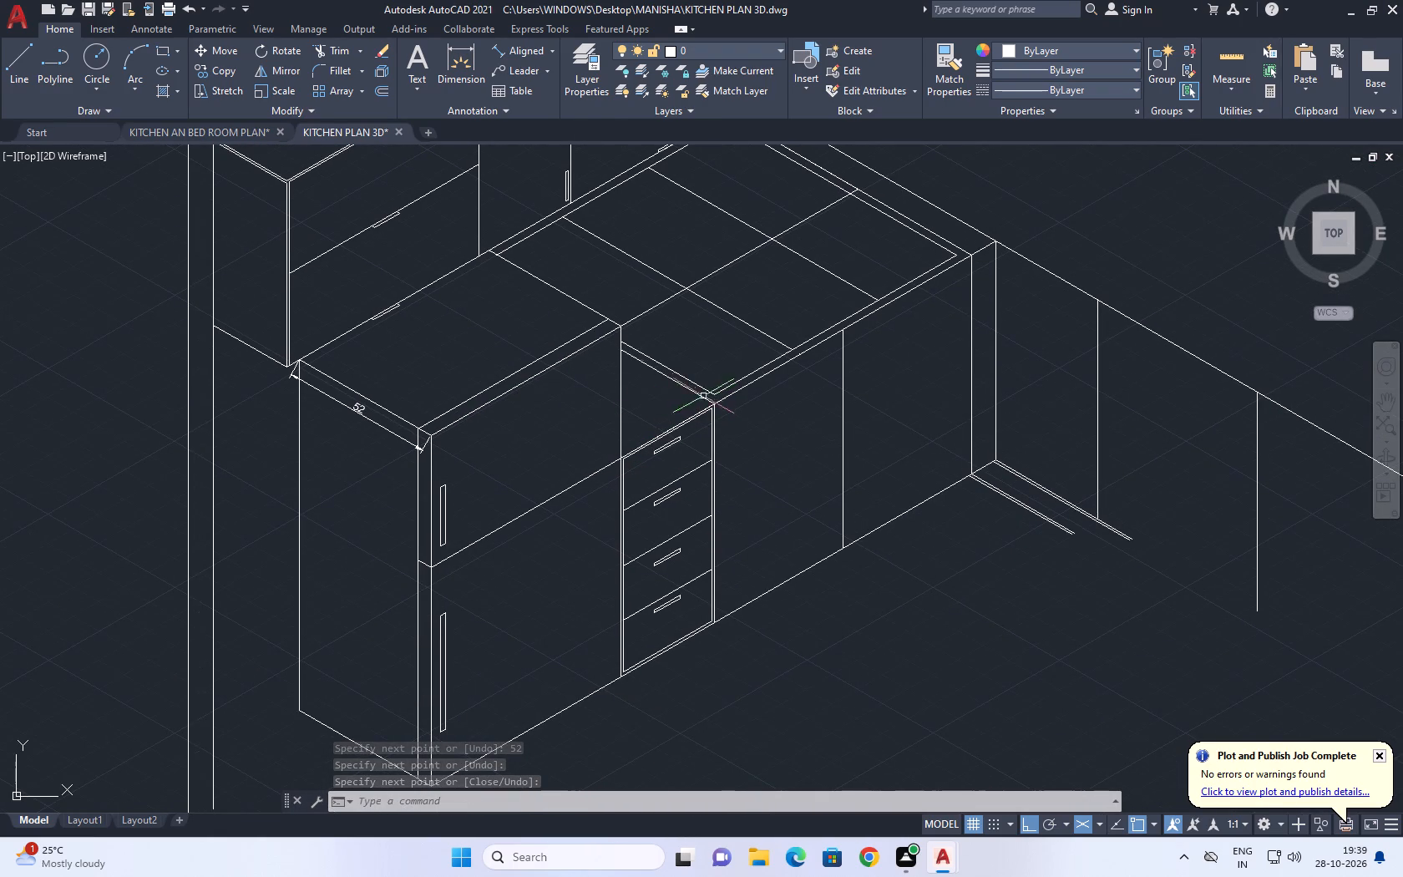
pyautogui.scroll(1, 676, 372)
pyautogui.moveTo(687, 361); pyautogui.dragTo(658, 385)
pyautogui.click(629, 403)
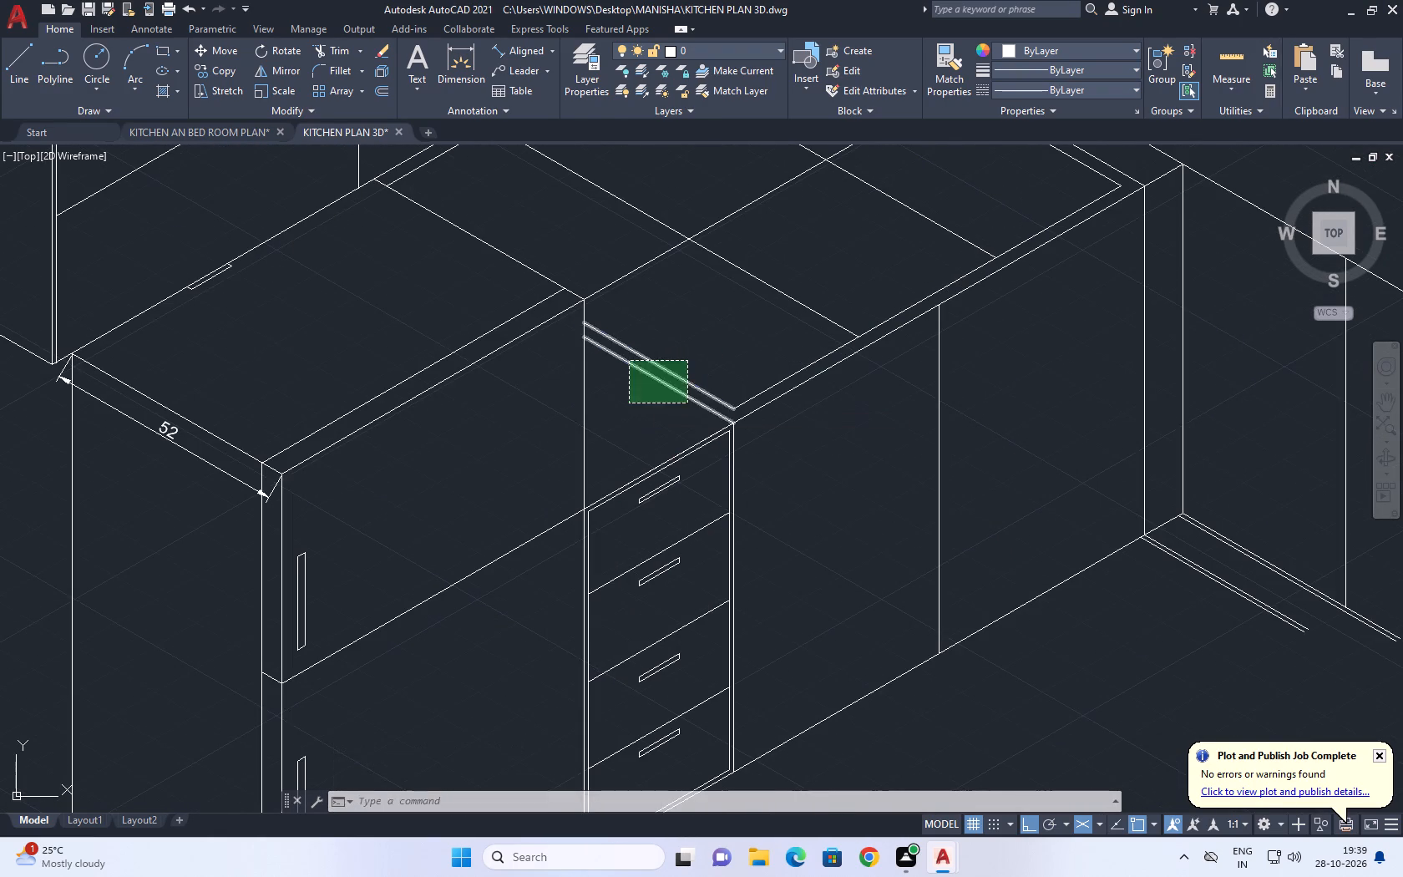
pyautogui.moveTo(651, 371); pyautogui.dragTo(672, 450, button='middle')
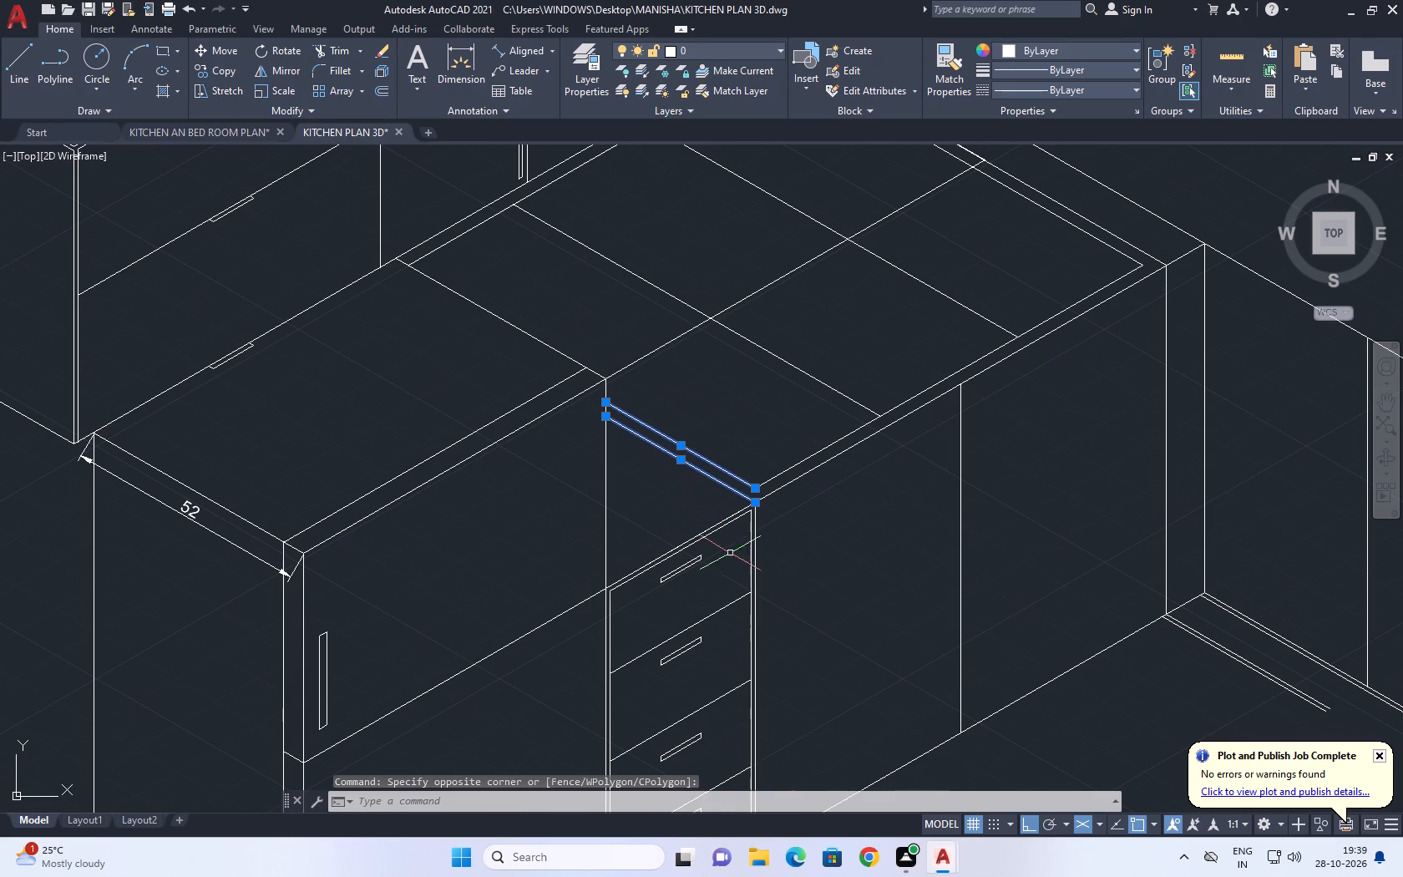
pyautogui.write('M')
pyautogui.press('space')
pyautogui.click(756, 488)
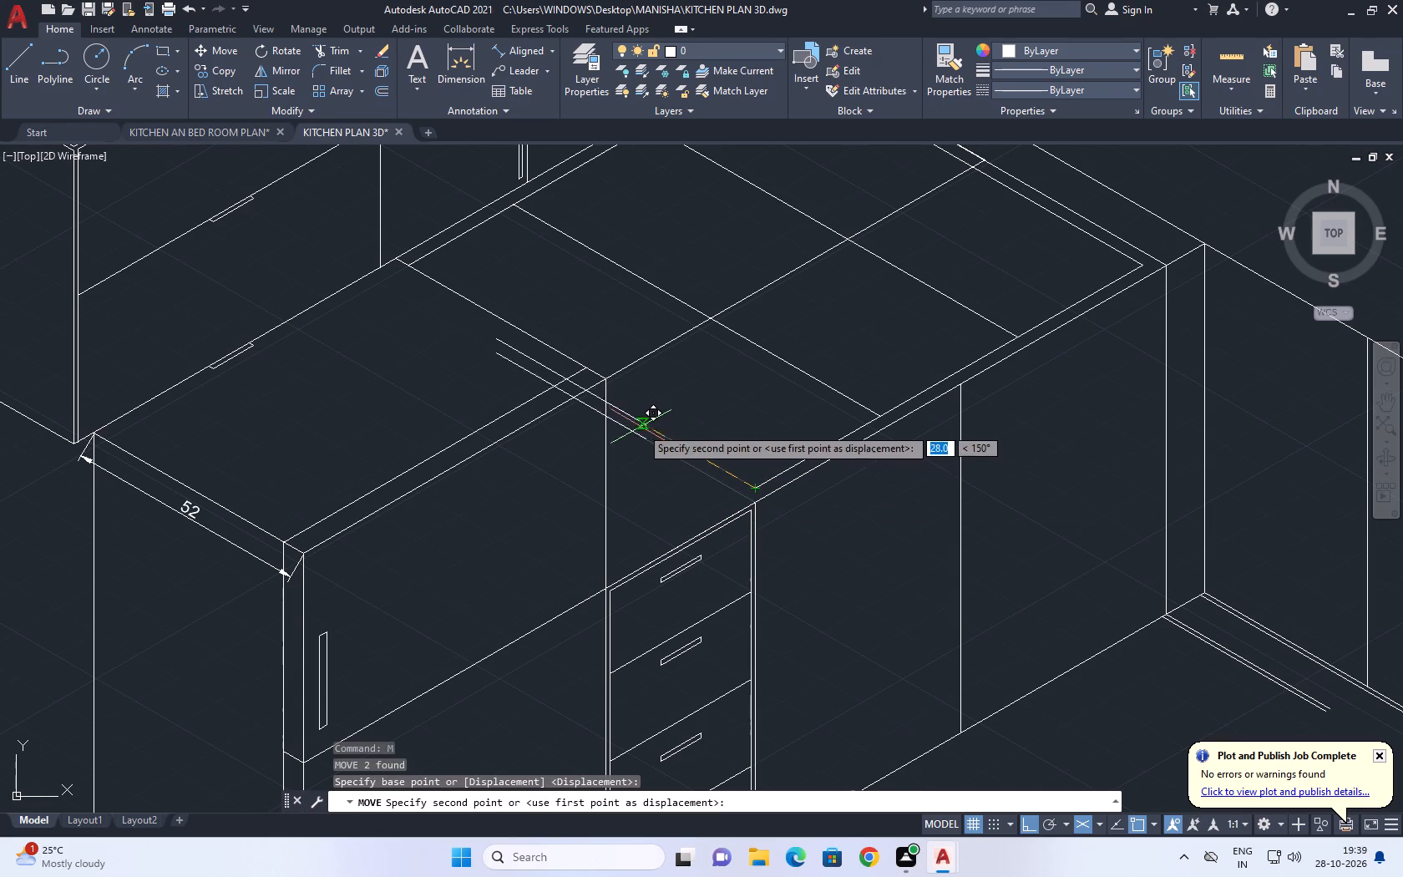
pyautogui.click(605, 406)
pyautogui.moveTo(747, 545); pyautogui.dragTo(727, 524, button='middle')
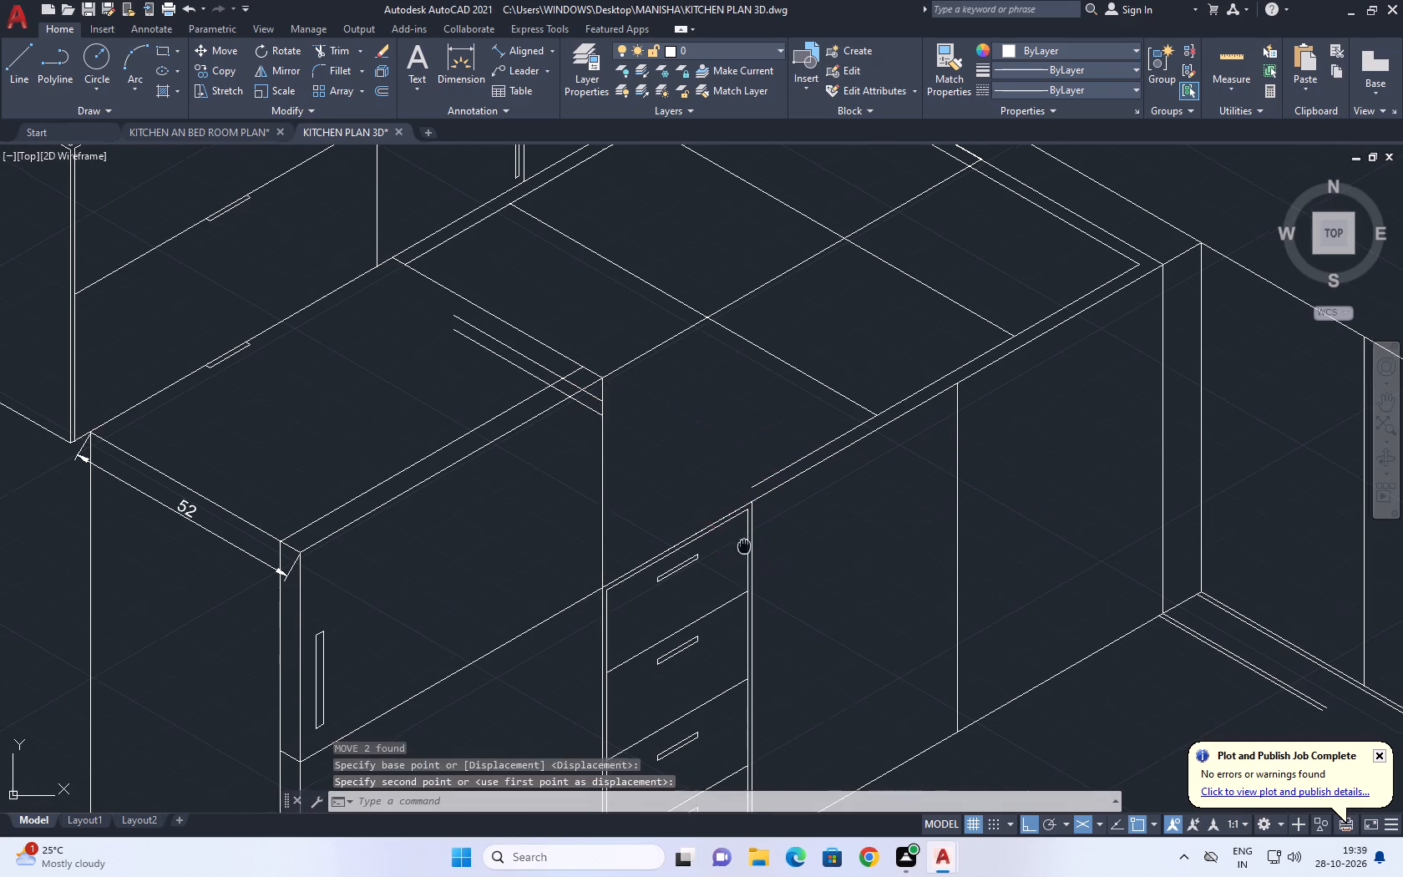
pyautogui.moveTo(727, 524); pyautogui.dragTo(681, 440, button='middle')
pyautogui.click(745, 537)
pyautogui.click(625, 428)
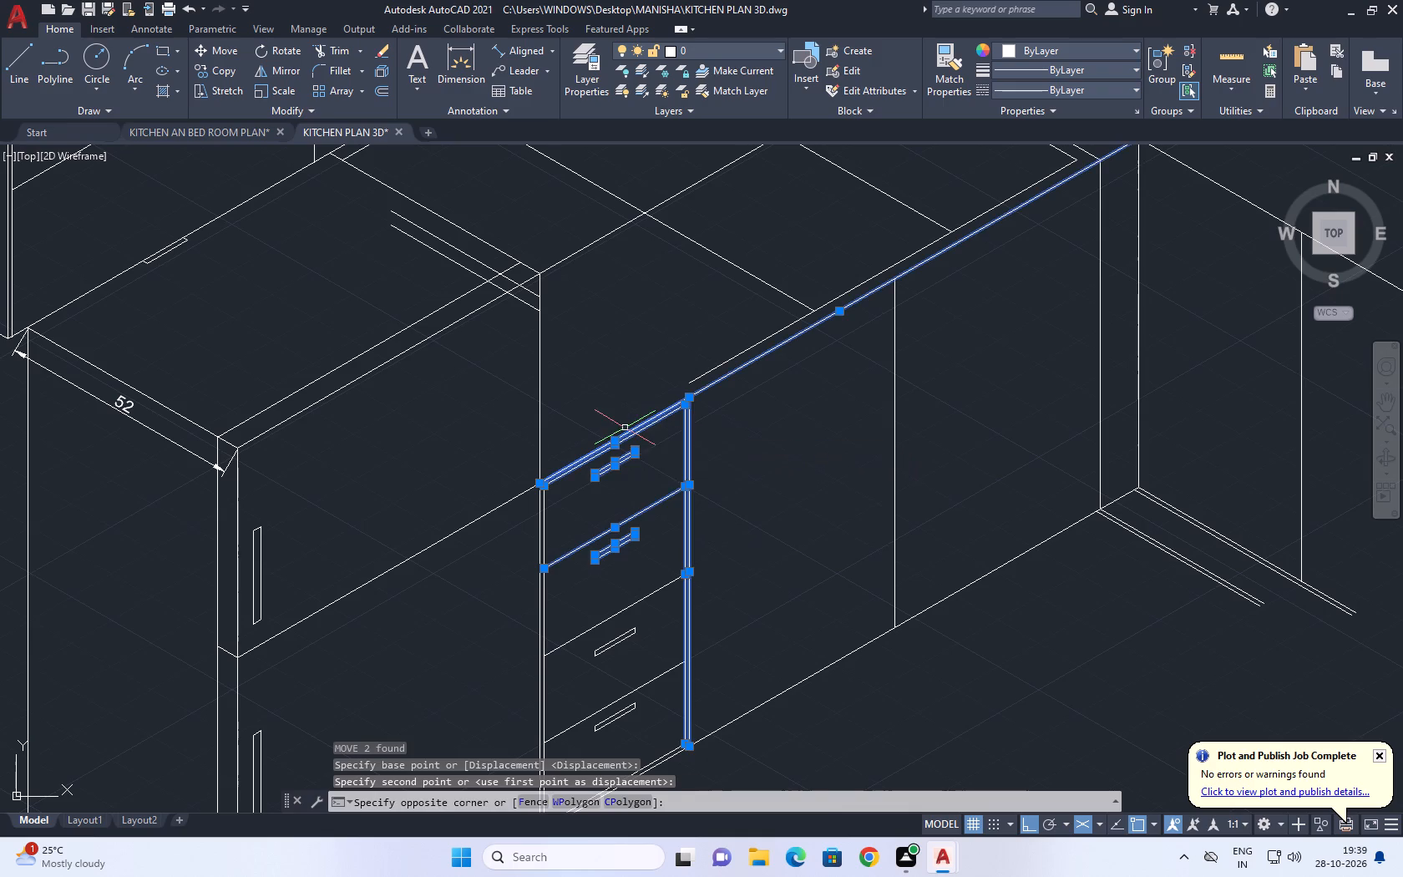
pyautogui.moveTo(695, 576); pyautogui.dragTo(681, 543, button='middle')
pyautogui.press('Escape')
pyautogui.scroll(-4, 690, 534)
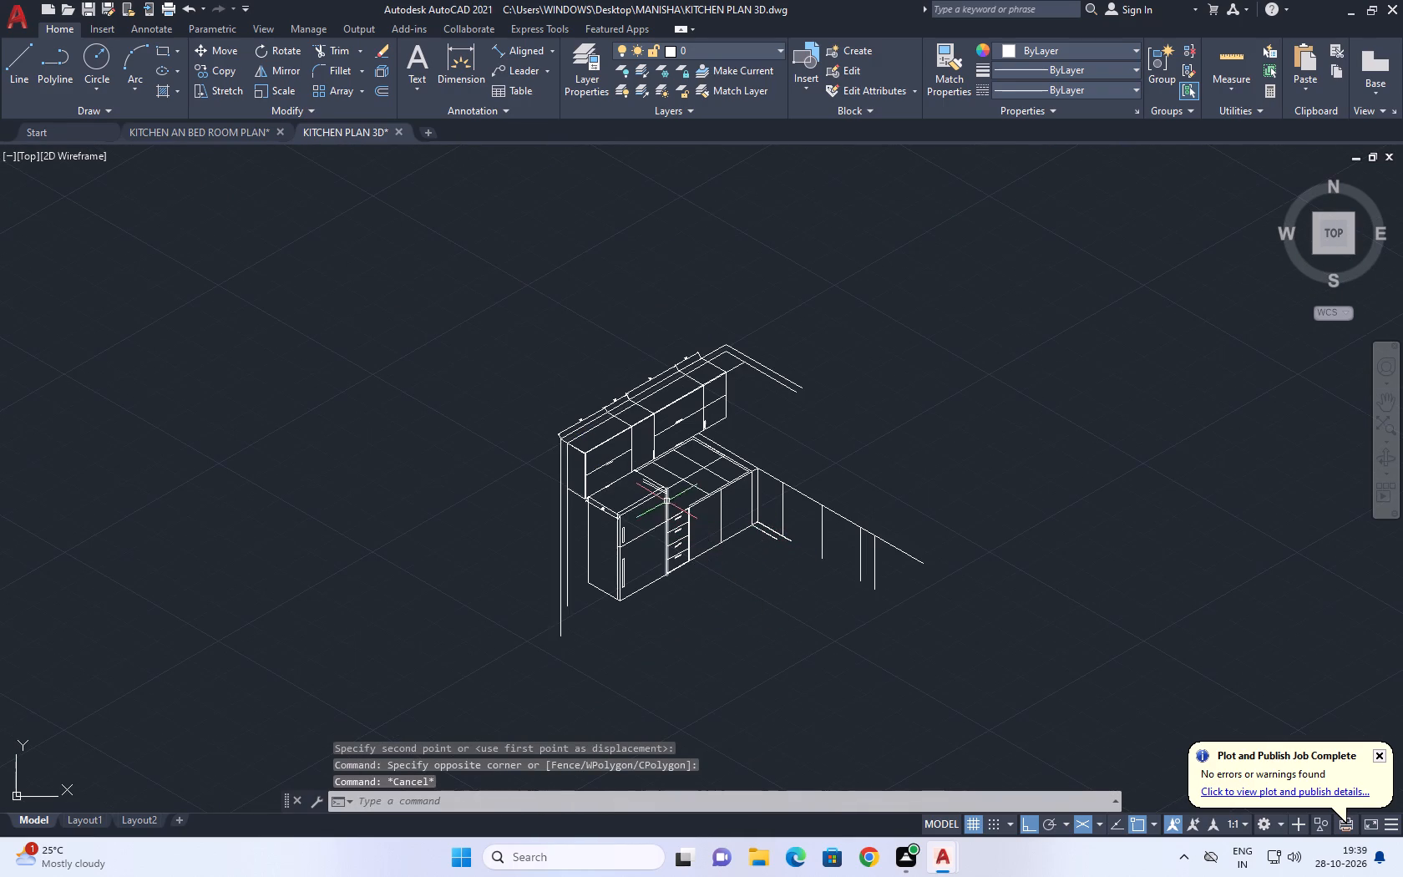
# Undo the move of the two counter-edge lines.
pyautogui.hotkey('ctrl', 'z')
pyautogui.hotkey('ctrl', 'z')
# Erase the countertop, drawer unit and base cabinet lines beside the two-door tall unit.
pyautogui.scroll(-2, 739, 515)
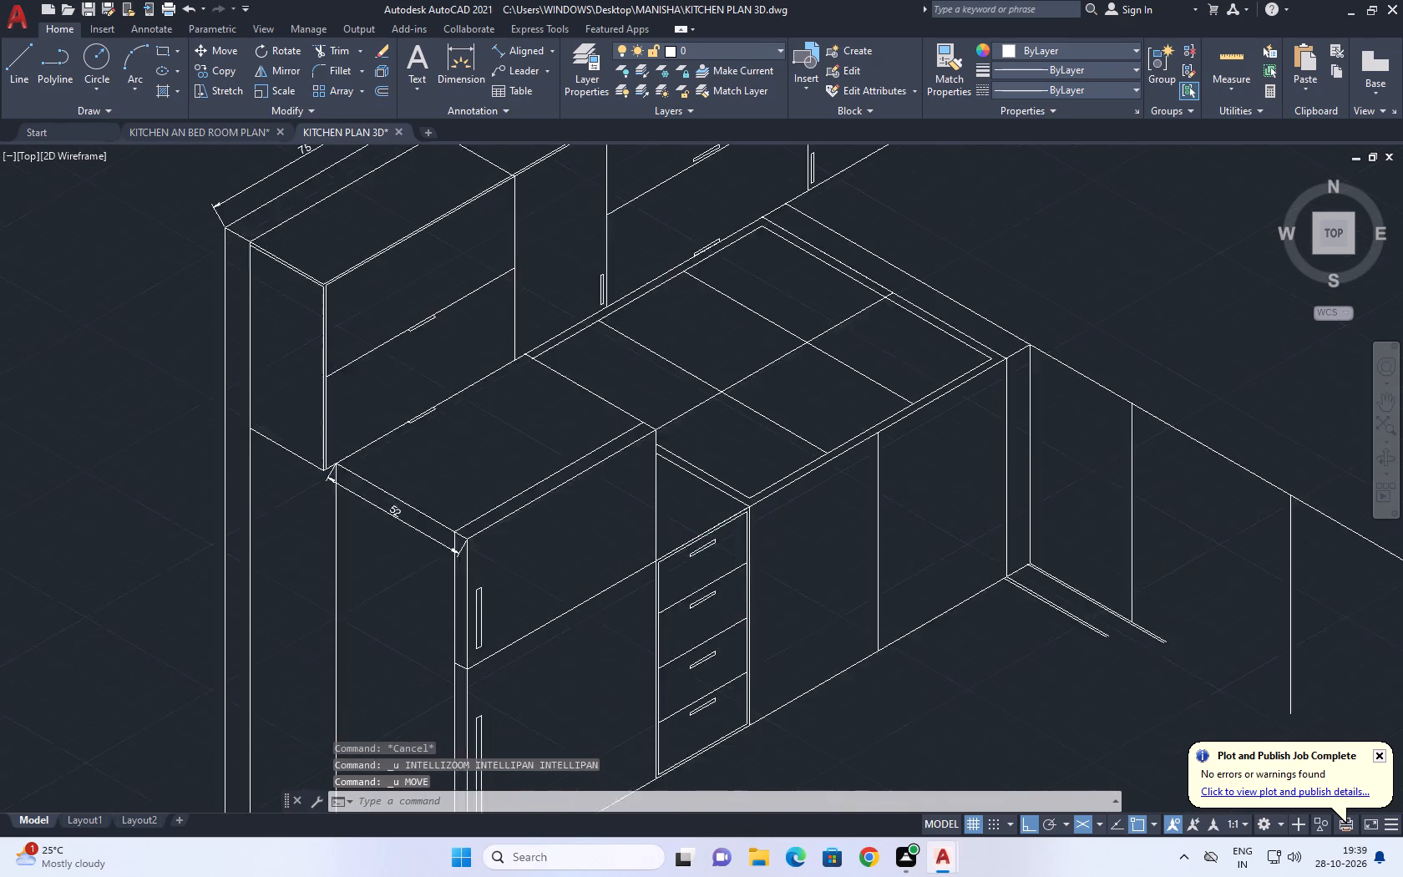
pyautogui.click(914, 374)
pyautogui.click(712, 635)
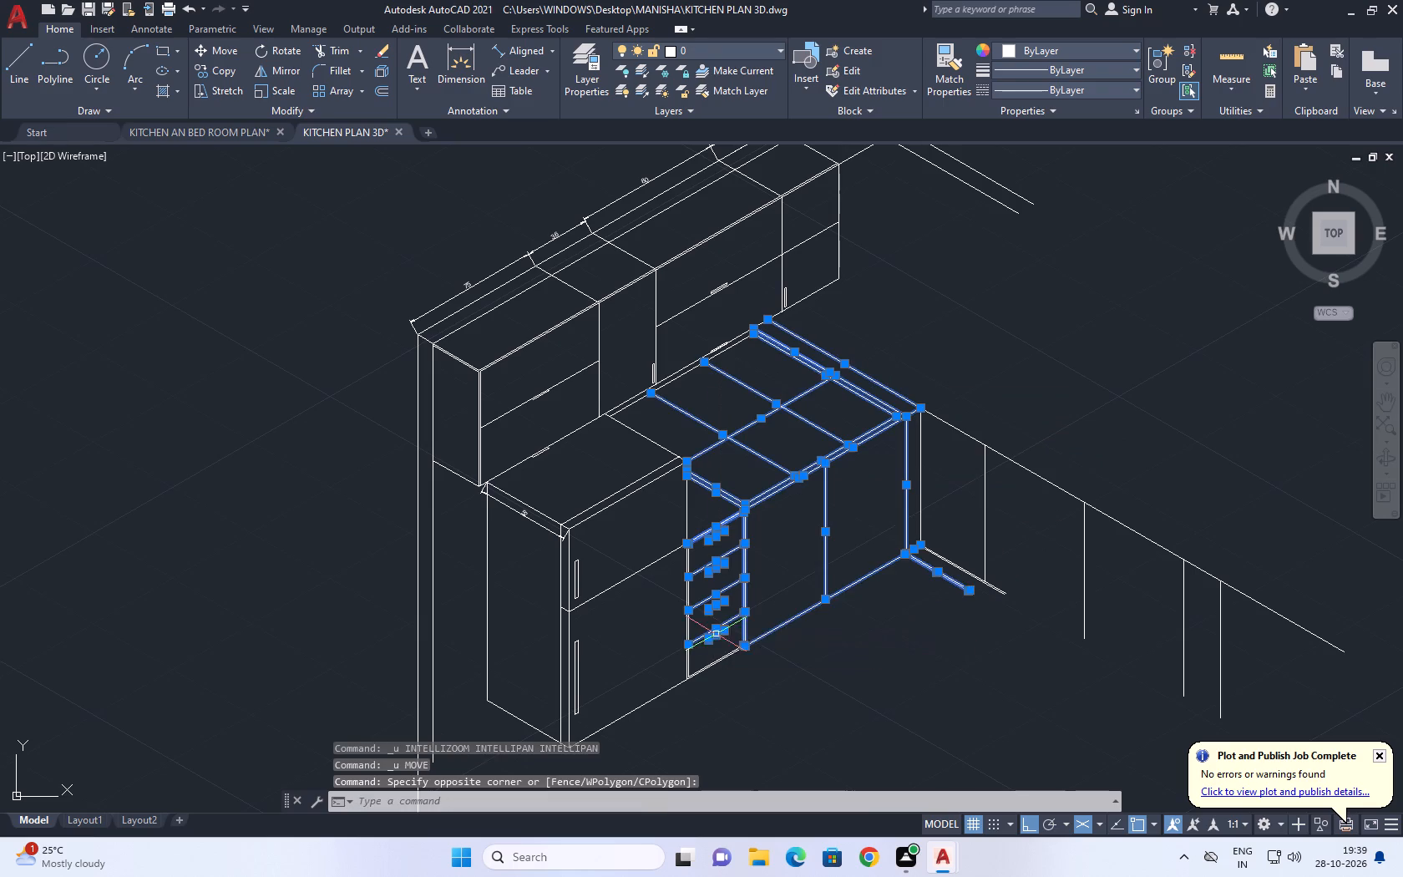
pyautogui.moveTo(782, 635); pyautogui.dragTo(742, 612, button='middle')
pyautogui.press('Delete')
# Erase the remaining run of long sloping lines and vertical panel lines on the far side of the removed counter.
pyautogui.click(1113, 432)
pyautogui.click(804, 594)
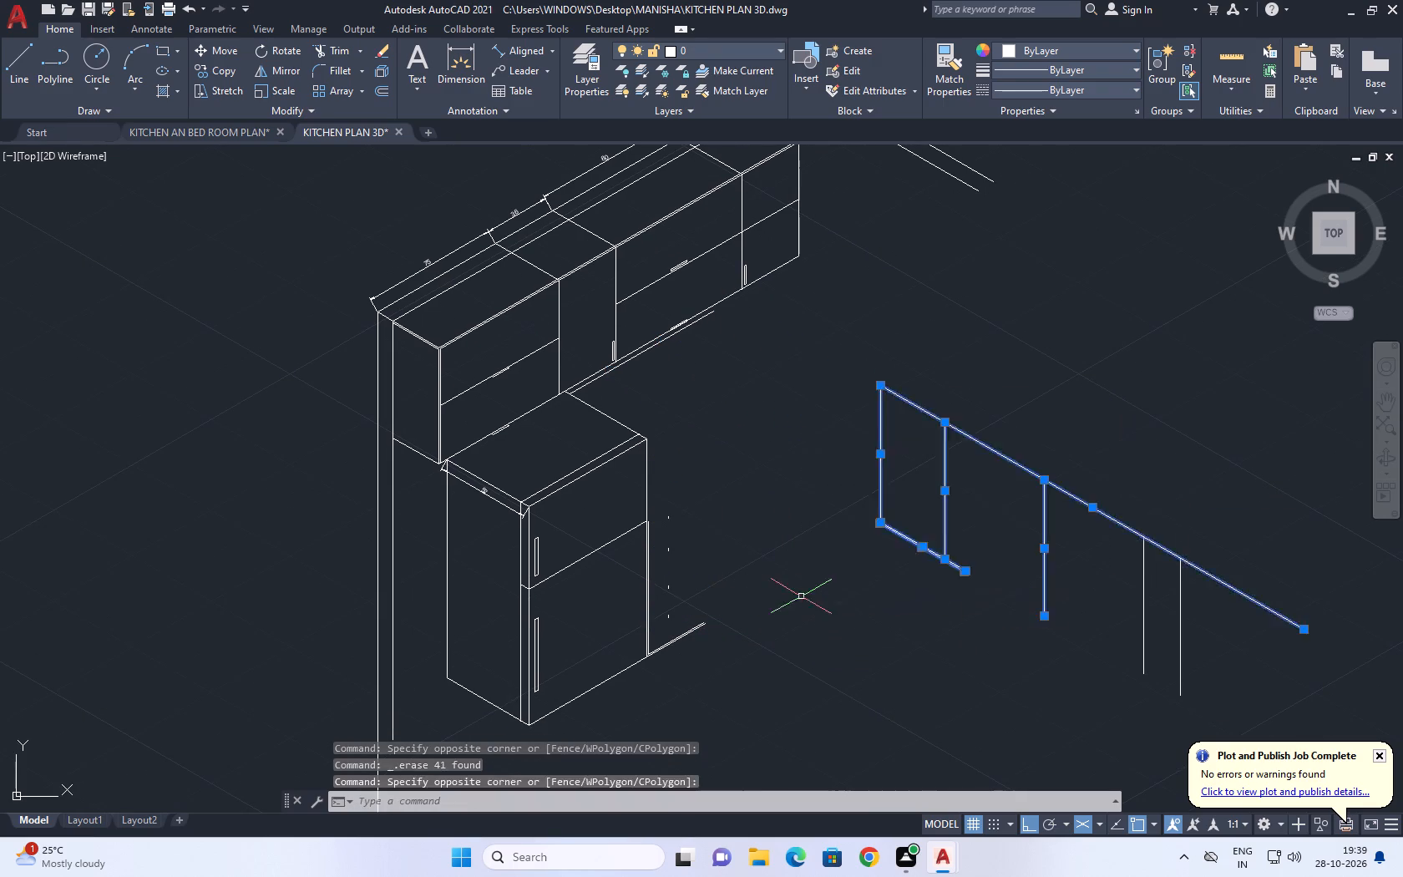
pyautogui.press('Delete')
pyautogui.moveTo(1165, 578); pyautogui.dragTo(919, 435, button='middle')
pyautogui.moveTo(1033, 603); pyautogui.dragTo(938, 512)
pyautogui.click(820, 340)
pyautogui.press('Delete')
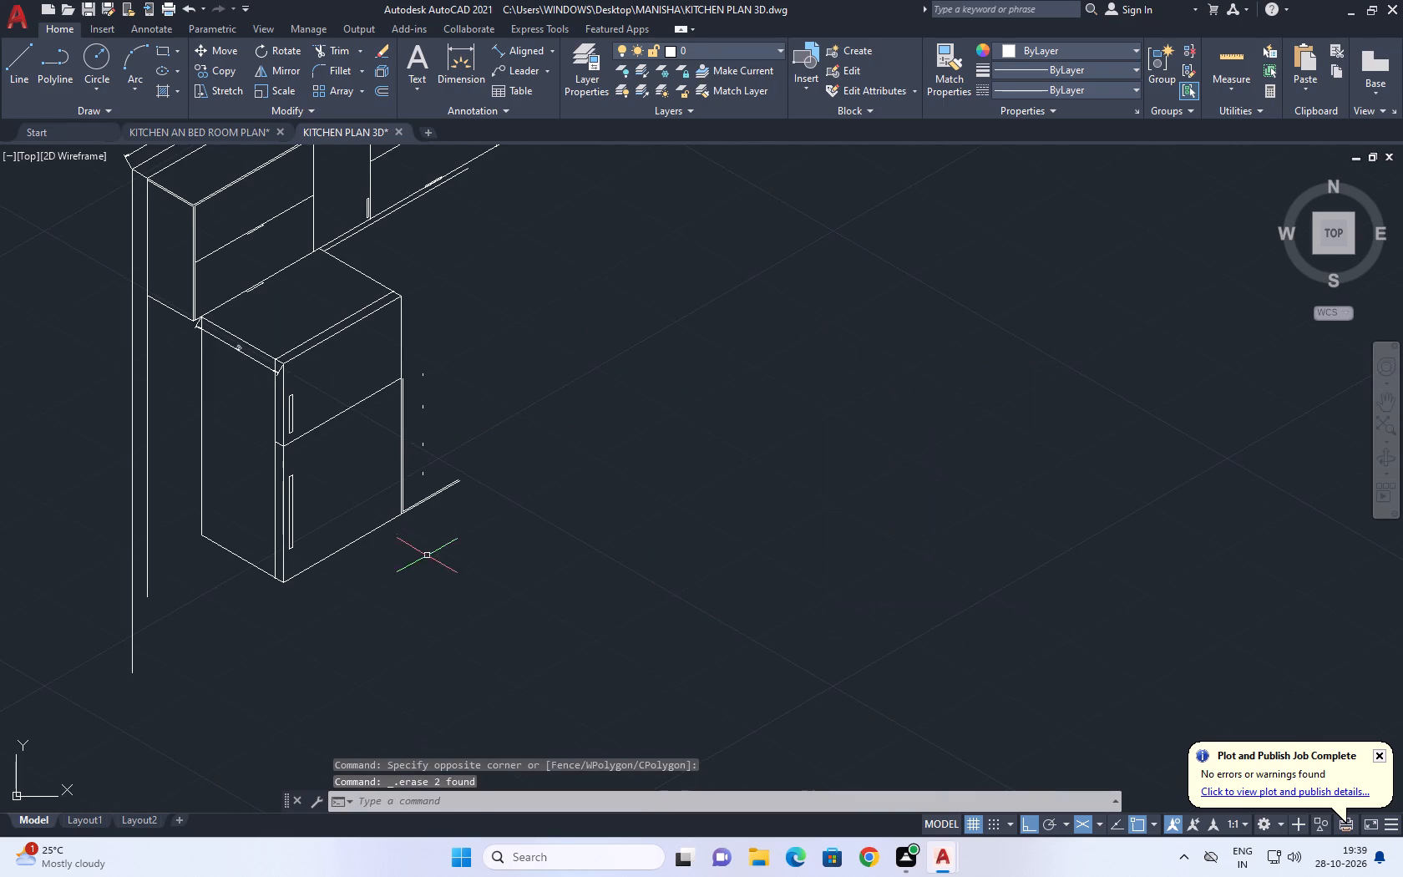
# Erase the leftover drawer-handle fragments and bottom edge lines next to the tall unit.
pyautogui.moveTo(503, 548); pyautogui.dragTo(471, 484)
pyautogui.click(423, 343)
pyautogui.press('Delete')
pyautogui.moveTo(436, 376); pyautogui.dragTo(549, 481, button='middle')
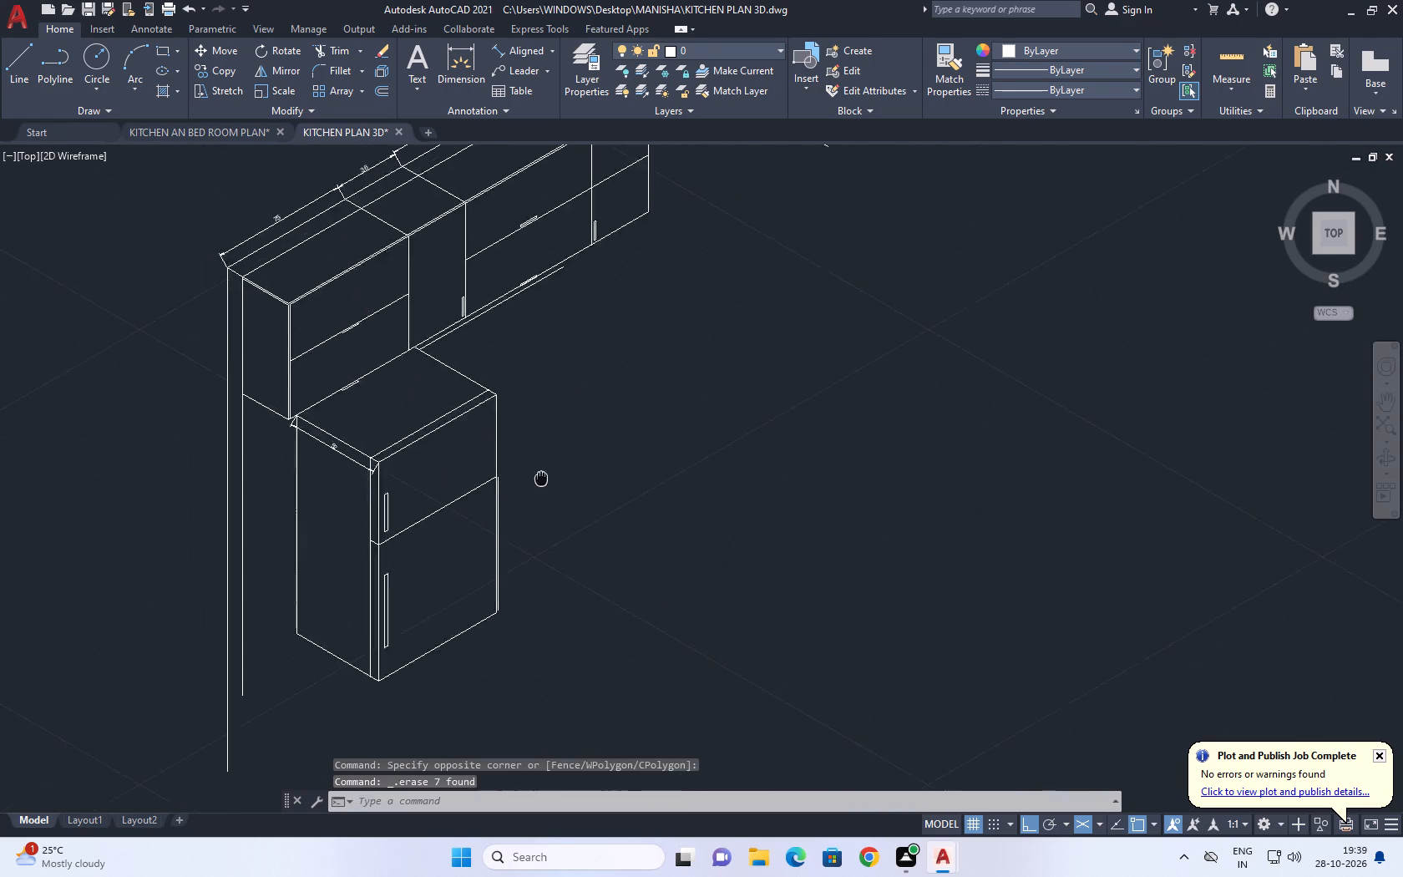
pyautogui.moveTo(549, 481); pyautogui.dragTo(564, 488, button='middle')
pyautogui.moveTo(717, 286); pyautogui.dragTo(691, 464, button='middle')
pyautogui.scroll(2, 548, 487)
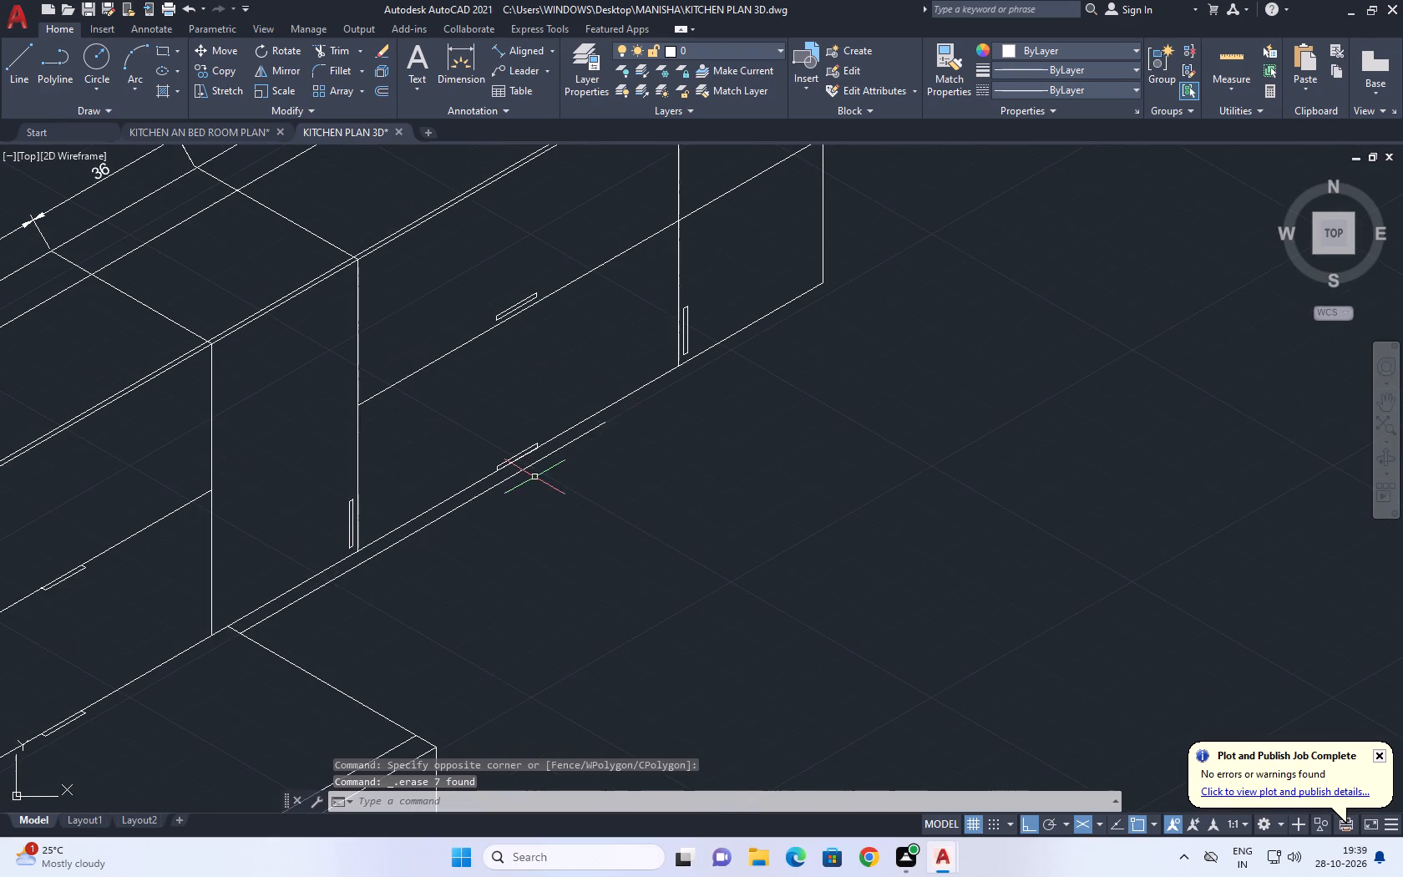
# Erase the leftover sloping line below the wall cabinets and the stray vertical line along the tall unit's far front edge.
pyautogui.click(527, 469)
pyautogui.press('Delete')
pyautogui.scroll(-4, 552, 506)
pyautogui.moveTo(550, 610); pyautogui.dragTo(535, 580, button='middle')
pyautogui.scroll(3, 527, 573)
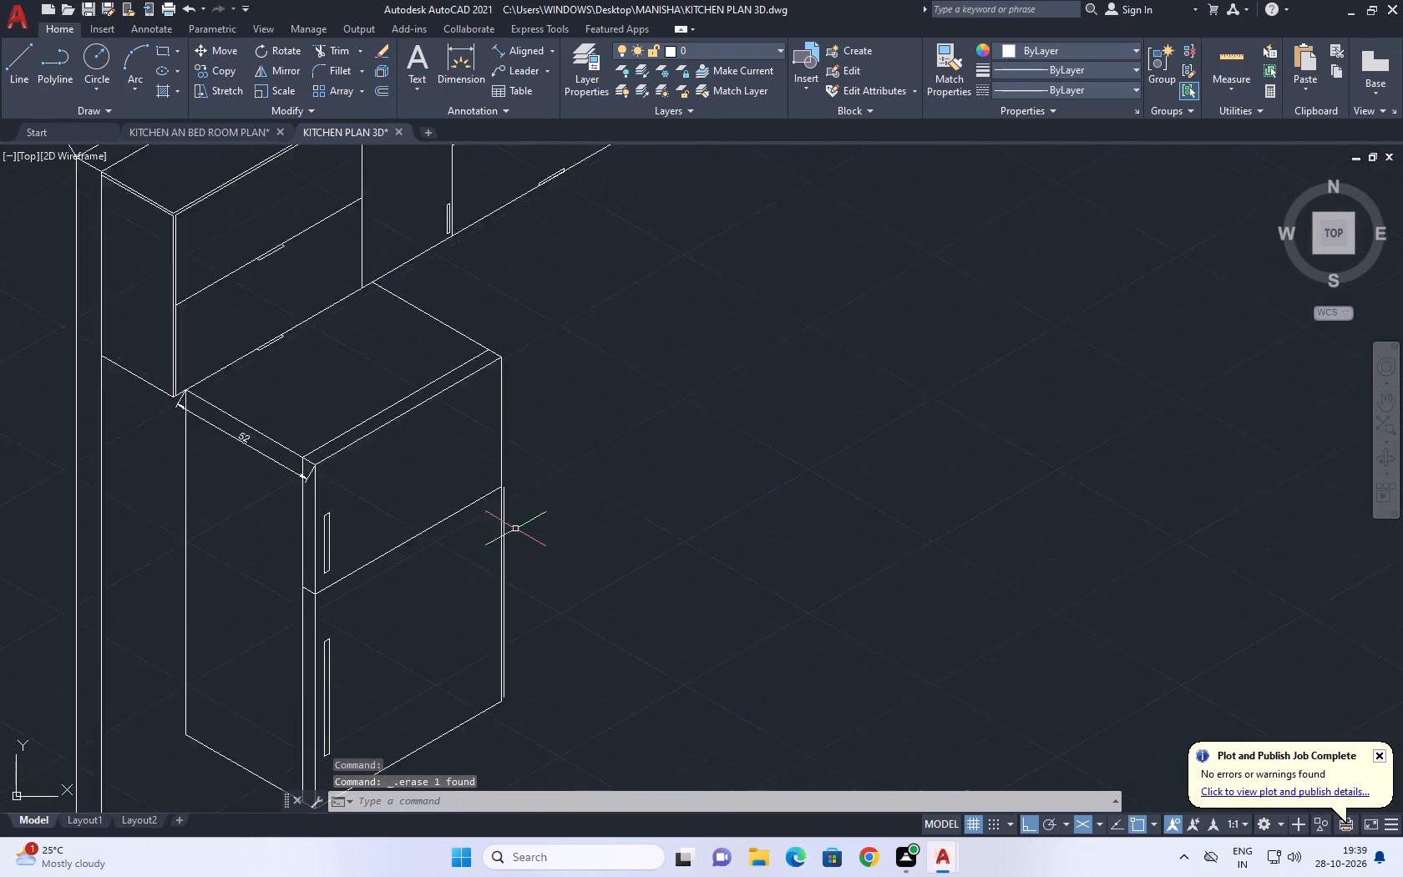
pyautogui.scroll(1, 515, 529)
pyautogui.click(498, 500)
pyautogui.press('Delete')
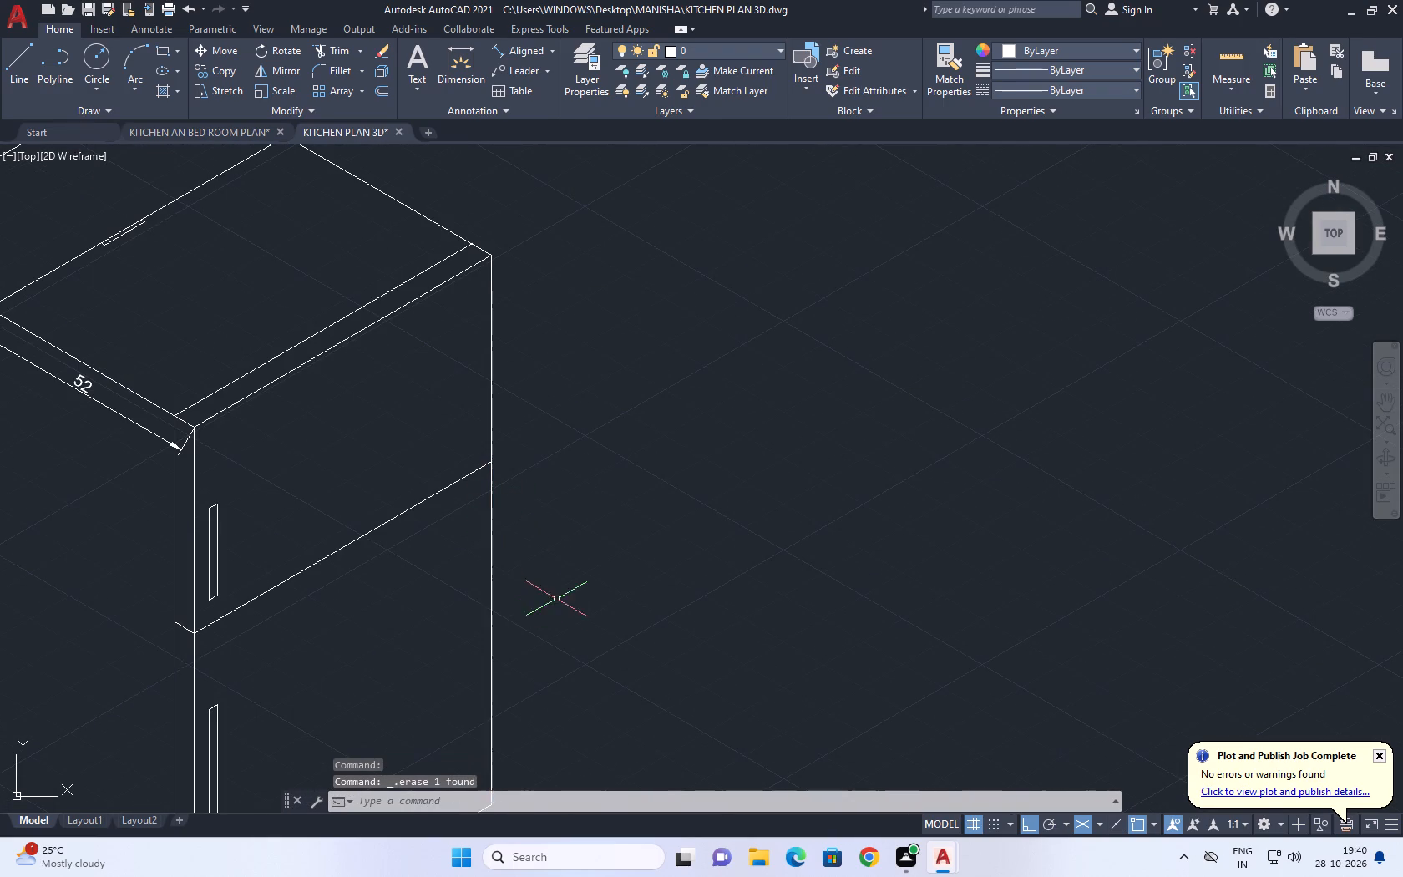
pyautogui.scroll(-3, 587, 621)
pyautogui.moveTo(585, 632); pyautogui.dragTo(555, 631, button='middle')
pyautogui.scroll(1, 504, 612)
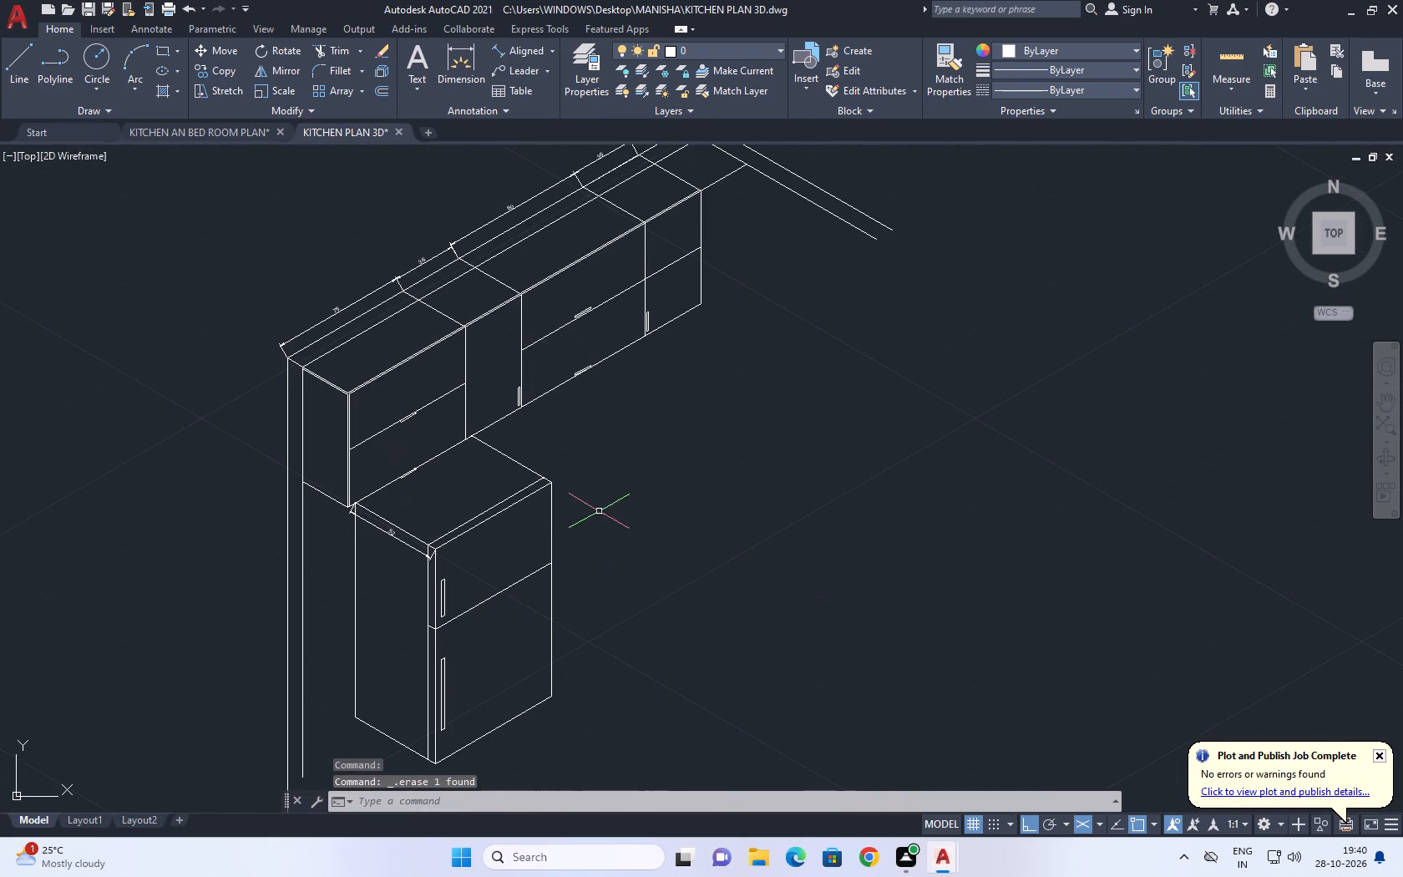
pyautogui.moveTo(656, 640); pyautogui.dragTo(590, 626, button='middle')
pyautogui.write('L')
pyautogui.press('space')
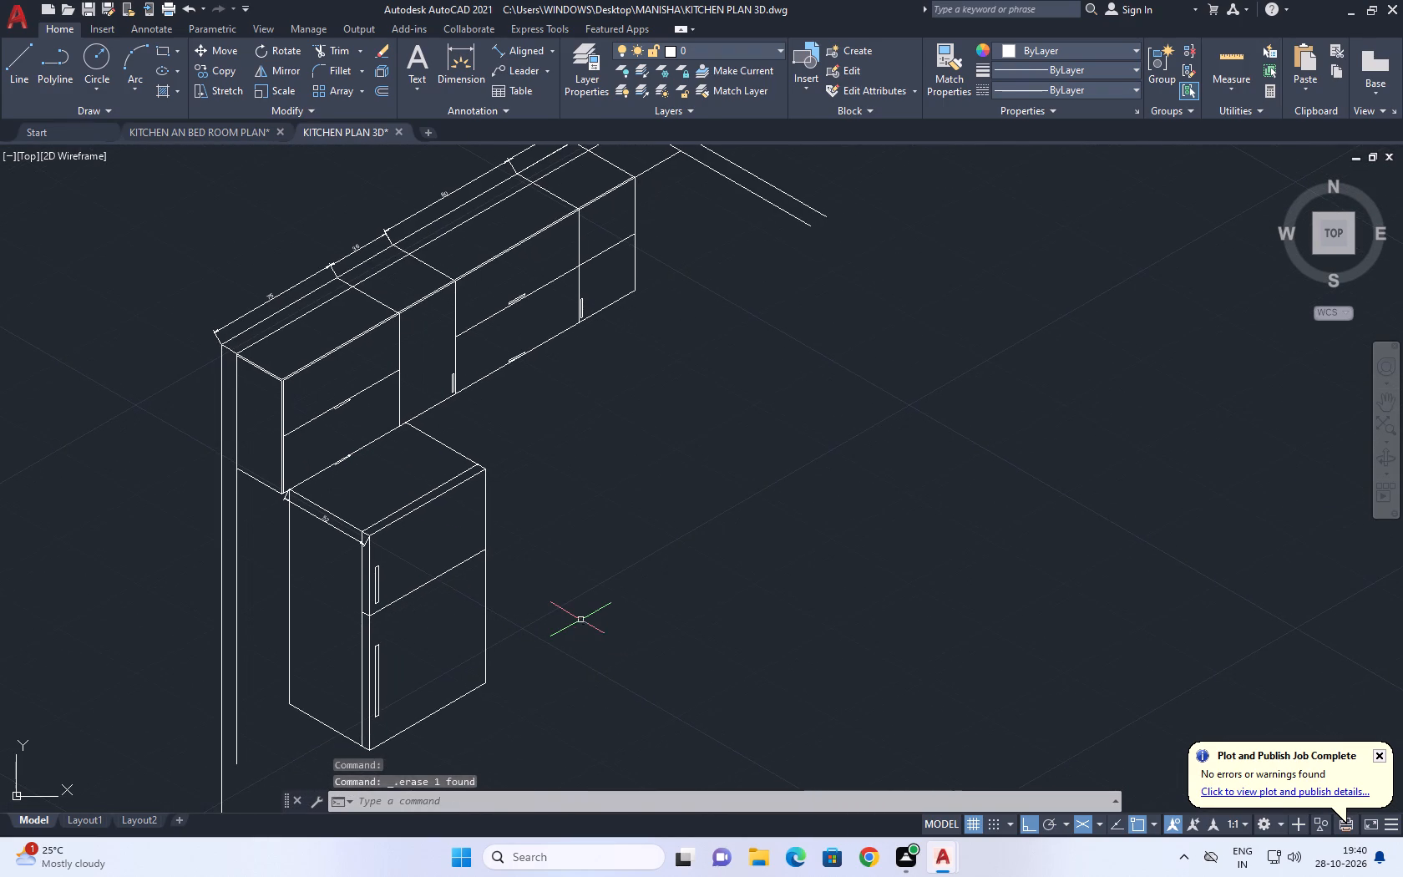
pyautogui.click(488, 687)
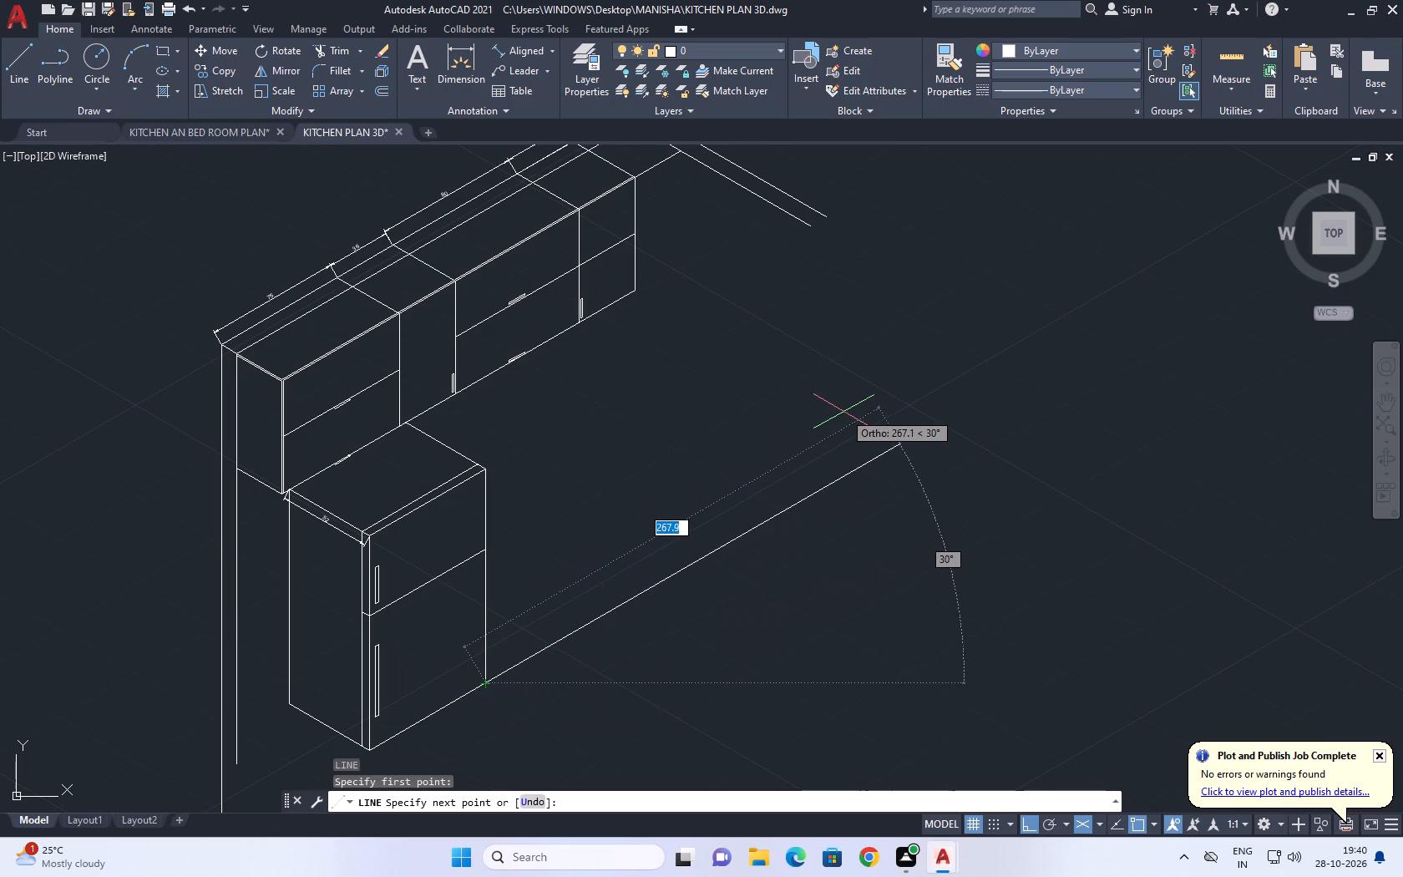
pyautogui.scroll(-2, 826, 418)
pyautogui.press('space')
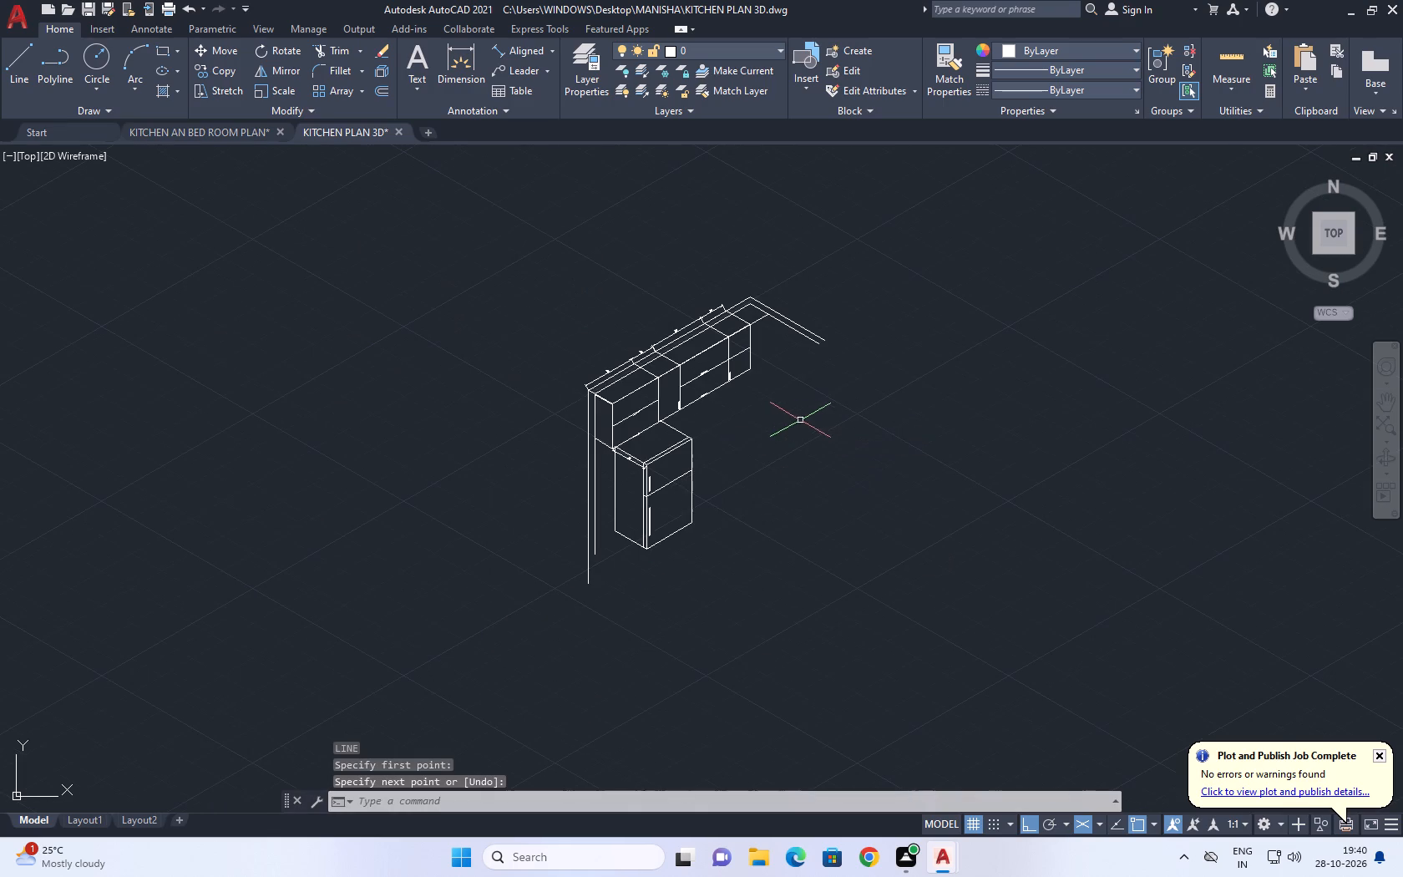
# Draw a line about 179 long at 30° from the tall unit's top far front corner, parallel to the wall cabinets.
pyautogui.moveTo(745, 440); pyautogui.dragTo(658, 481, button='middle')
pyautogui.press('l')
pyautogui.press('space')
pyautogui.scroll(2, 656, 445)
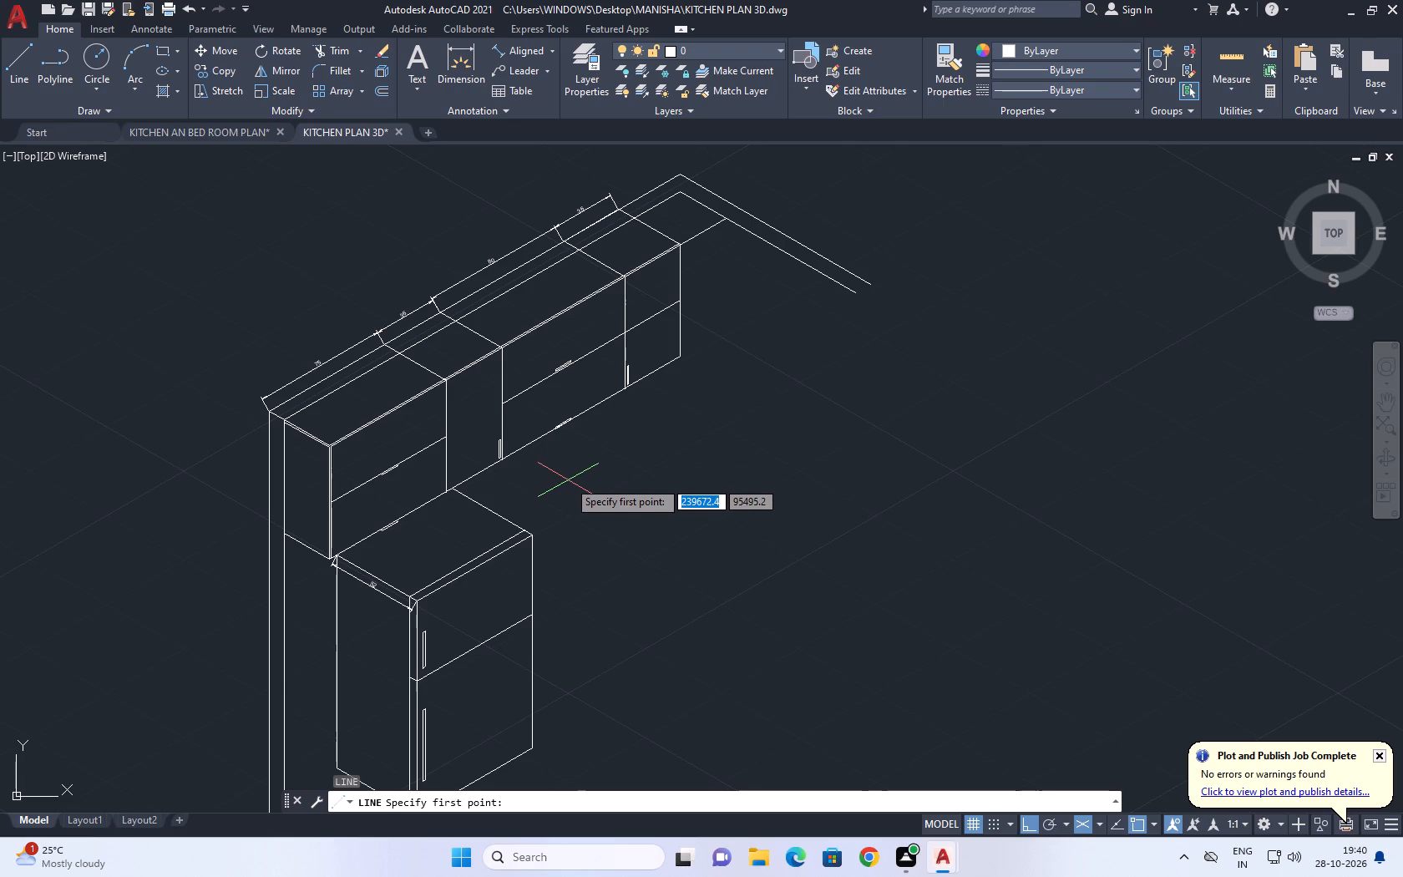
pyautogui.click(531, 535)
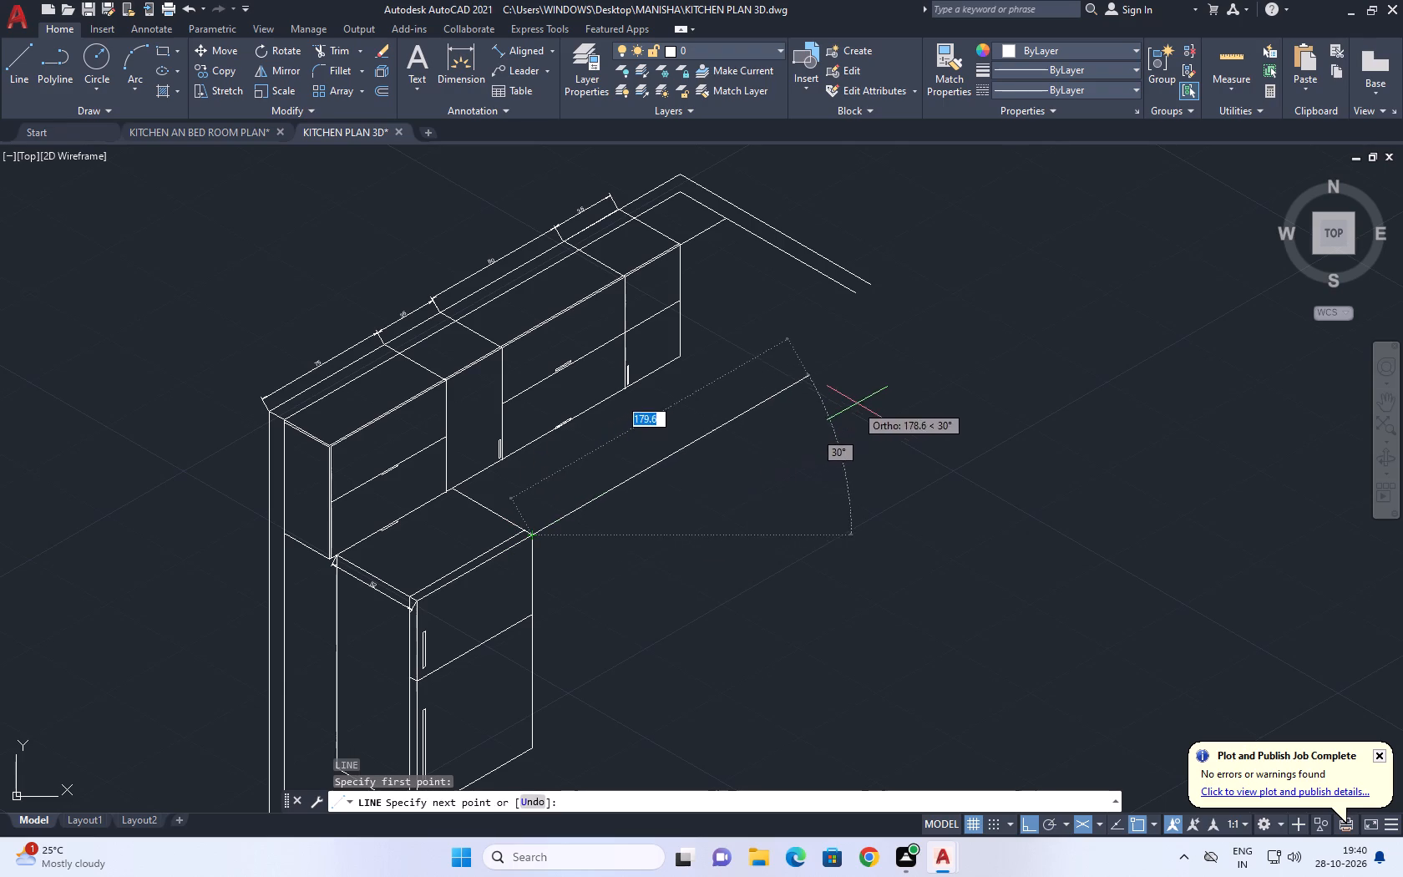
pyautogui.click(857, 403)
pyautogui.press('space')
# Draw a line about 263 long at 30° from the tall unit's bottom far front corner.
pyautogui.moveTo(669, 504); pyautogui.dragTo(670, 417, button='middle')
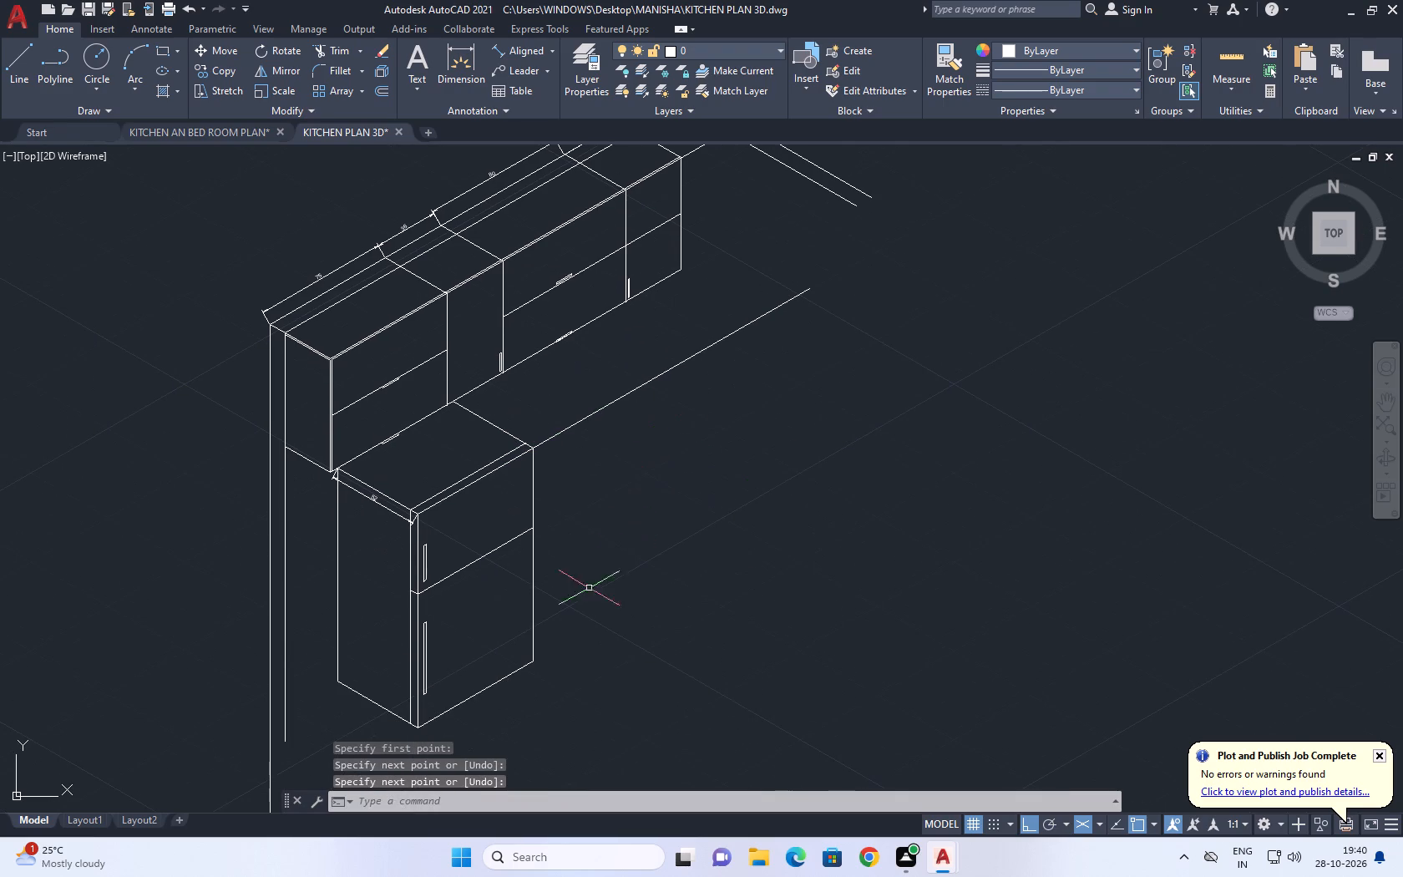
pyautogui.press('space')
pyautogui.click(537, 661)
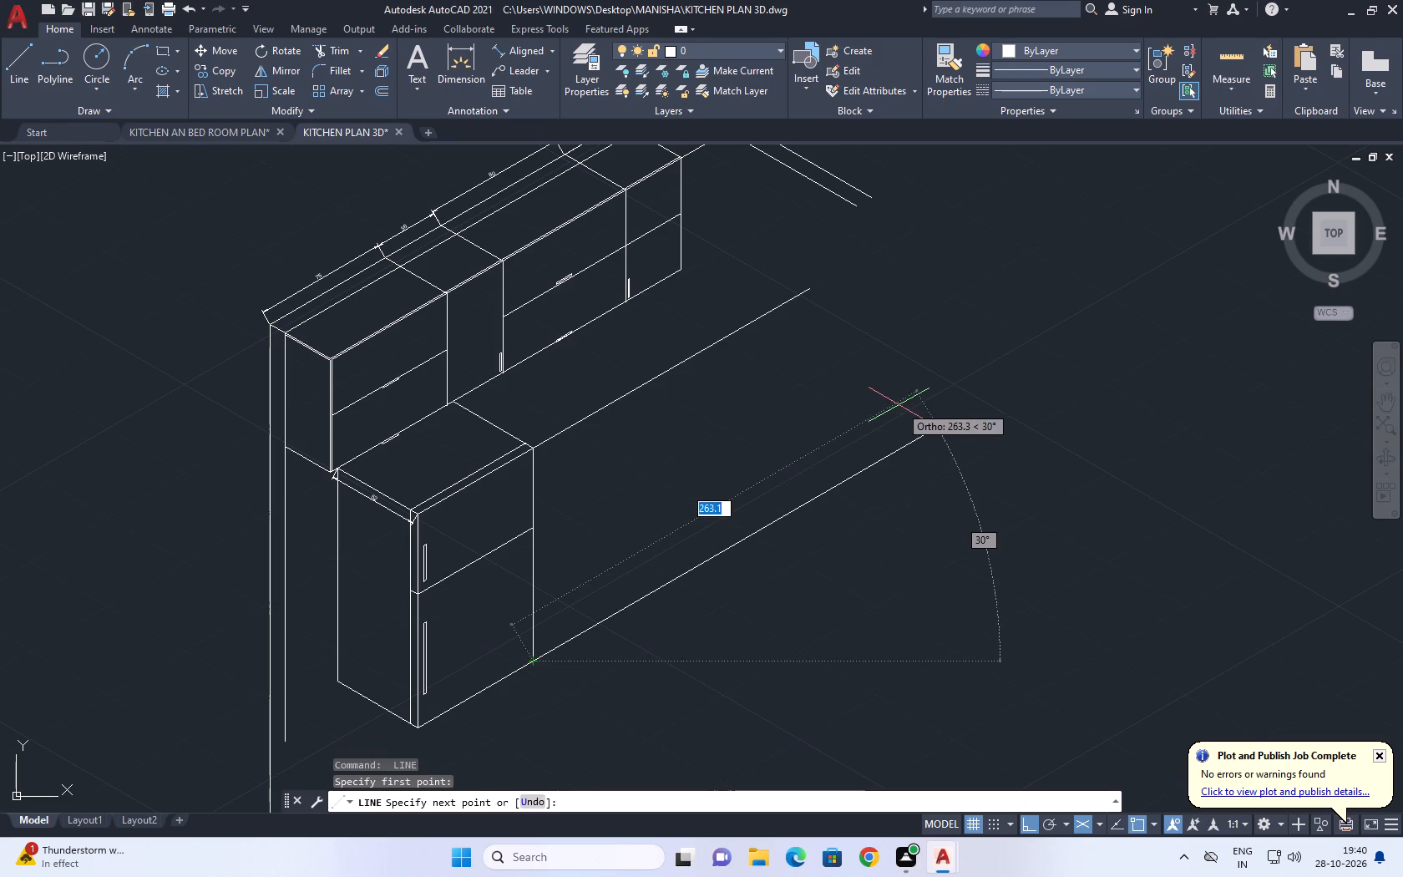
pyautogui.click(899, 405)
pyautogui.press('Escape')
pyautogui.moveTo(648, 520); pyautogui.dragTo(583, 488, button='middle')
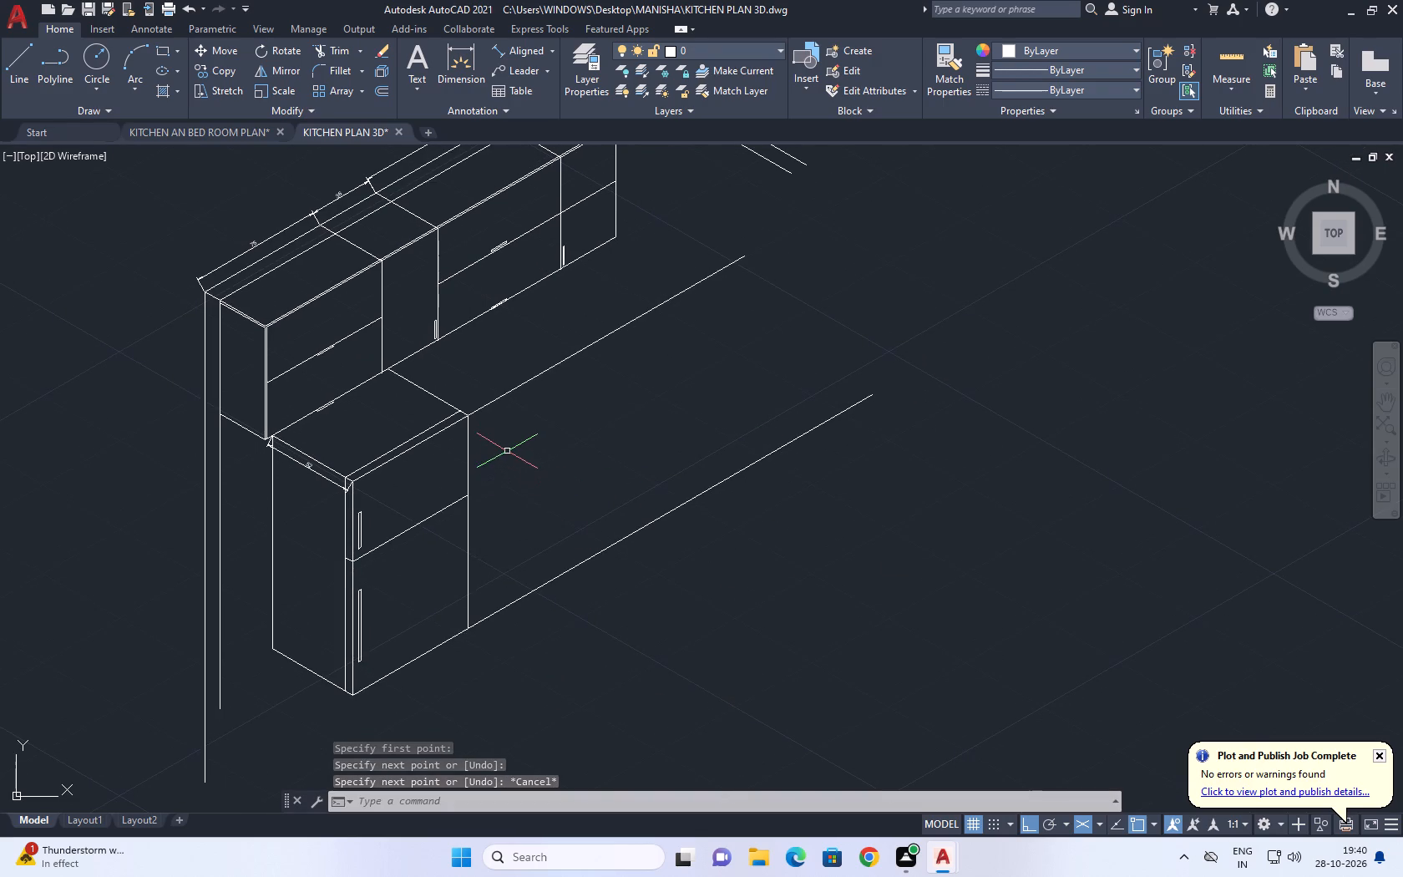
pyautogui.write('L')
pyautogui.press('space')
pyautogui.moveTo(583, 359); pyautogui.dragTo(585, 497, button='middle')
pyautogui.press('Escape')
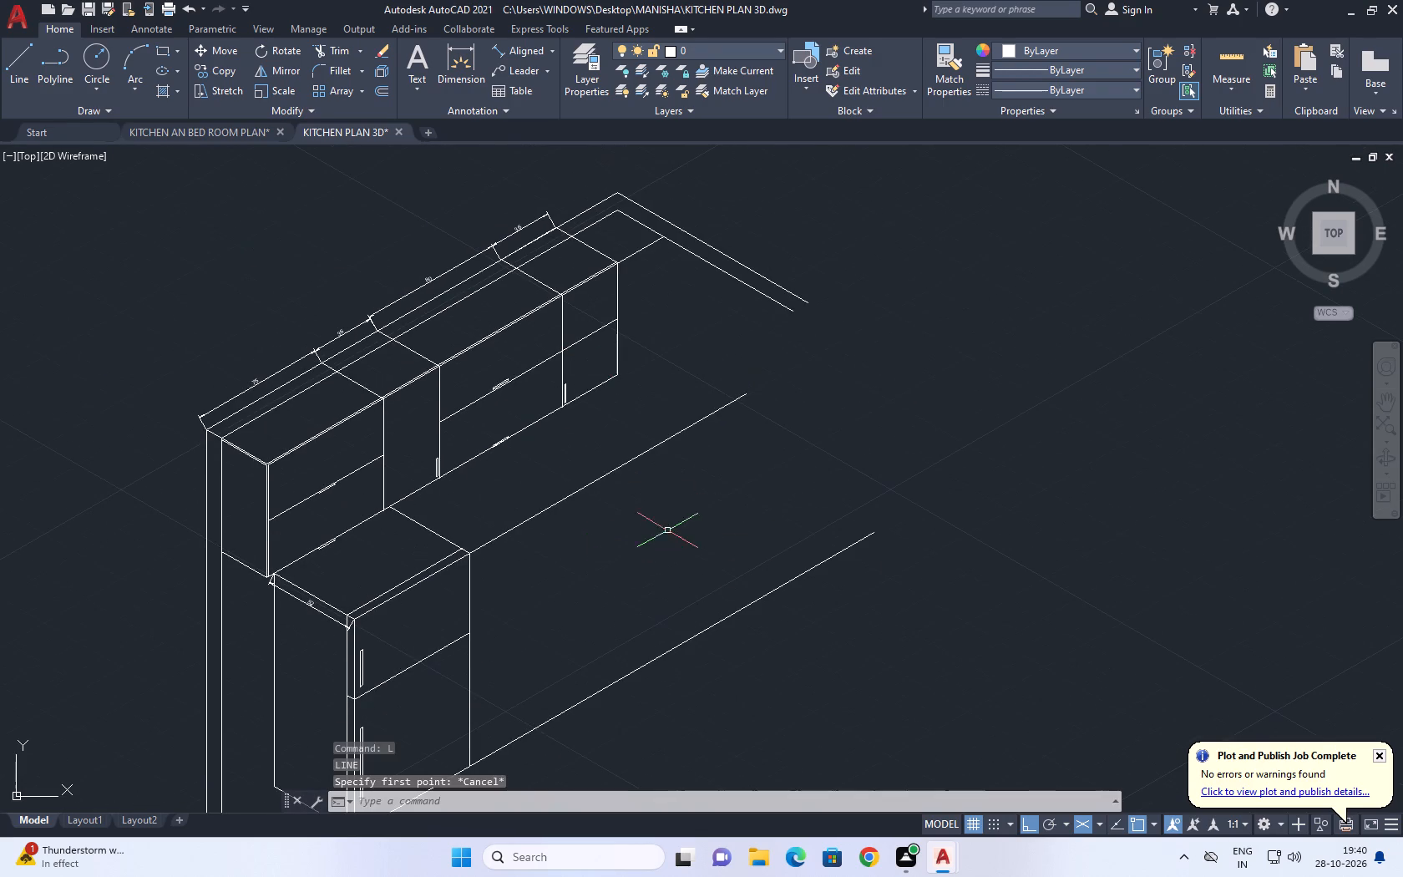
# Check the depth from the end wall cabinet's lower corner to the upper sloping line with an aligned dimension, and erase that dimension.
pyautogui.click(512, 48)
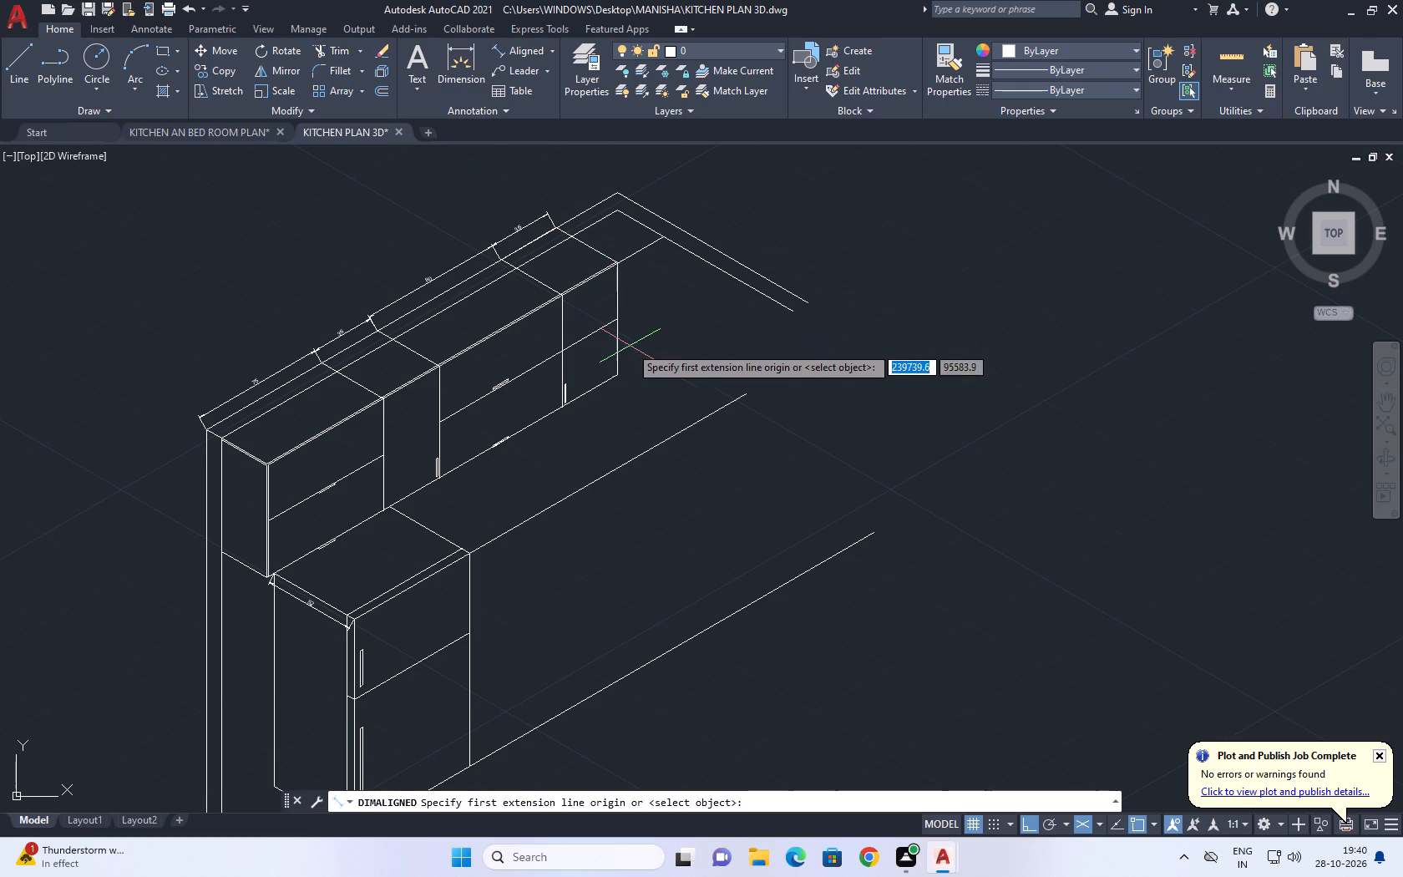
pyautogui.click(620, 374)
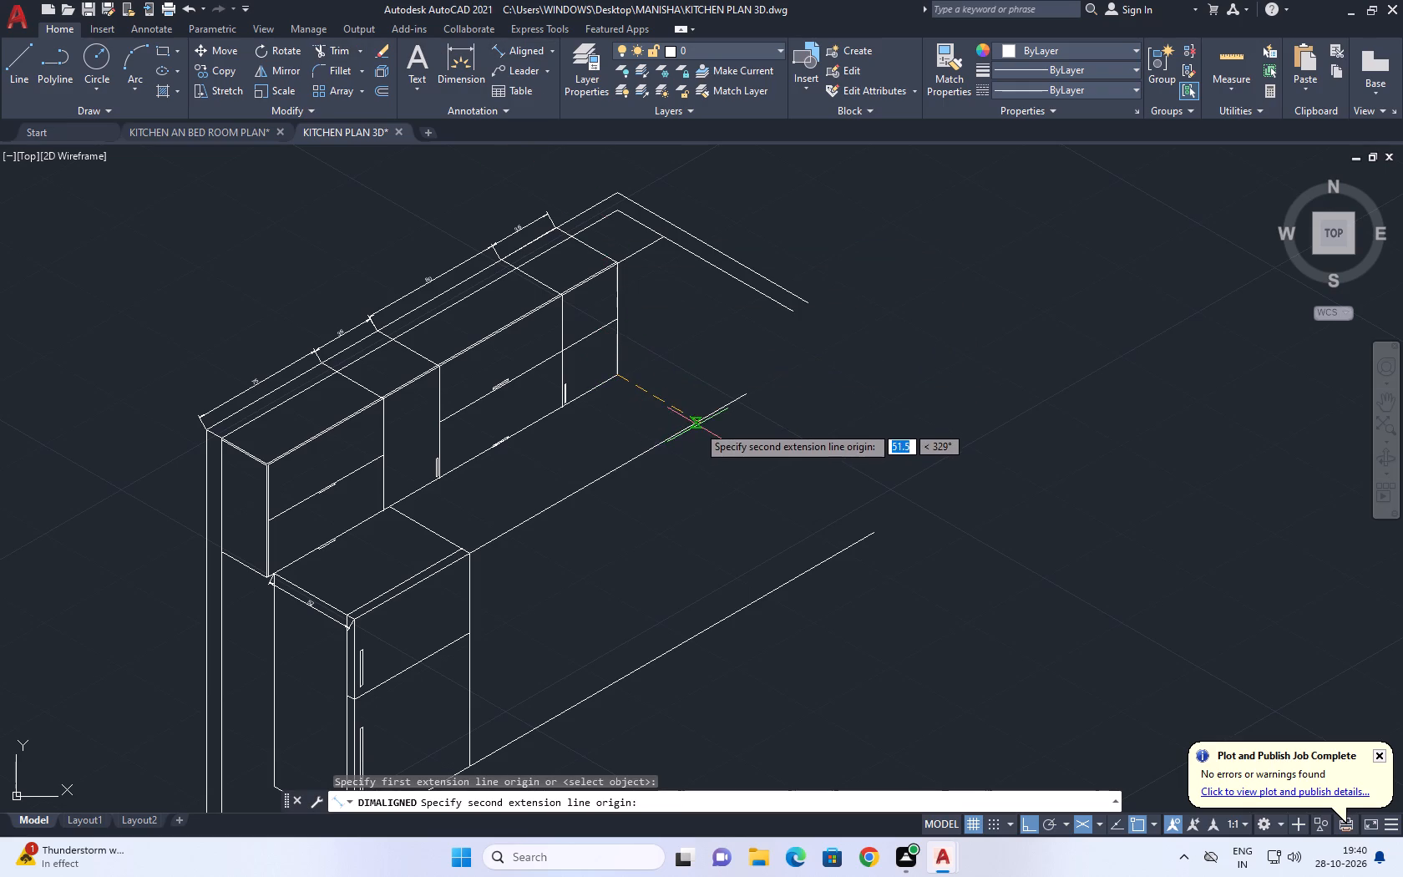
pyautogui.click(697, 423)
pyautogui.click(710, 412)
pyautogui.scroll(2, 706, 406)
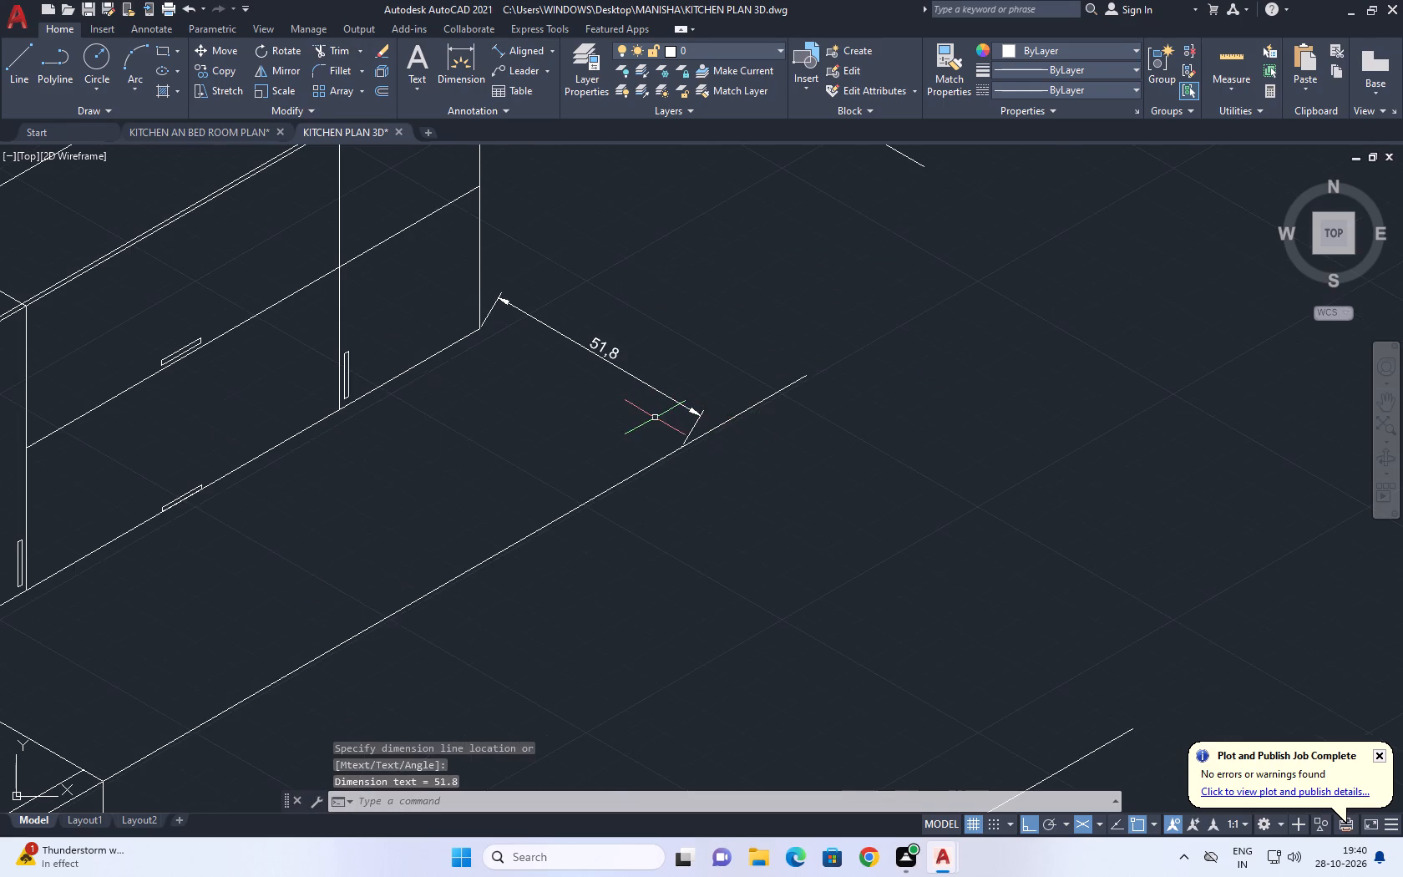
pyautogui.scroll(1, 655, 418)
pyautogui.click(726, 386)
pyautogui.click(678, 396)
pyautogui.press('Delete')
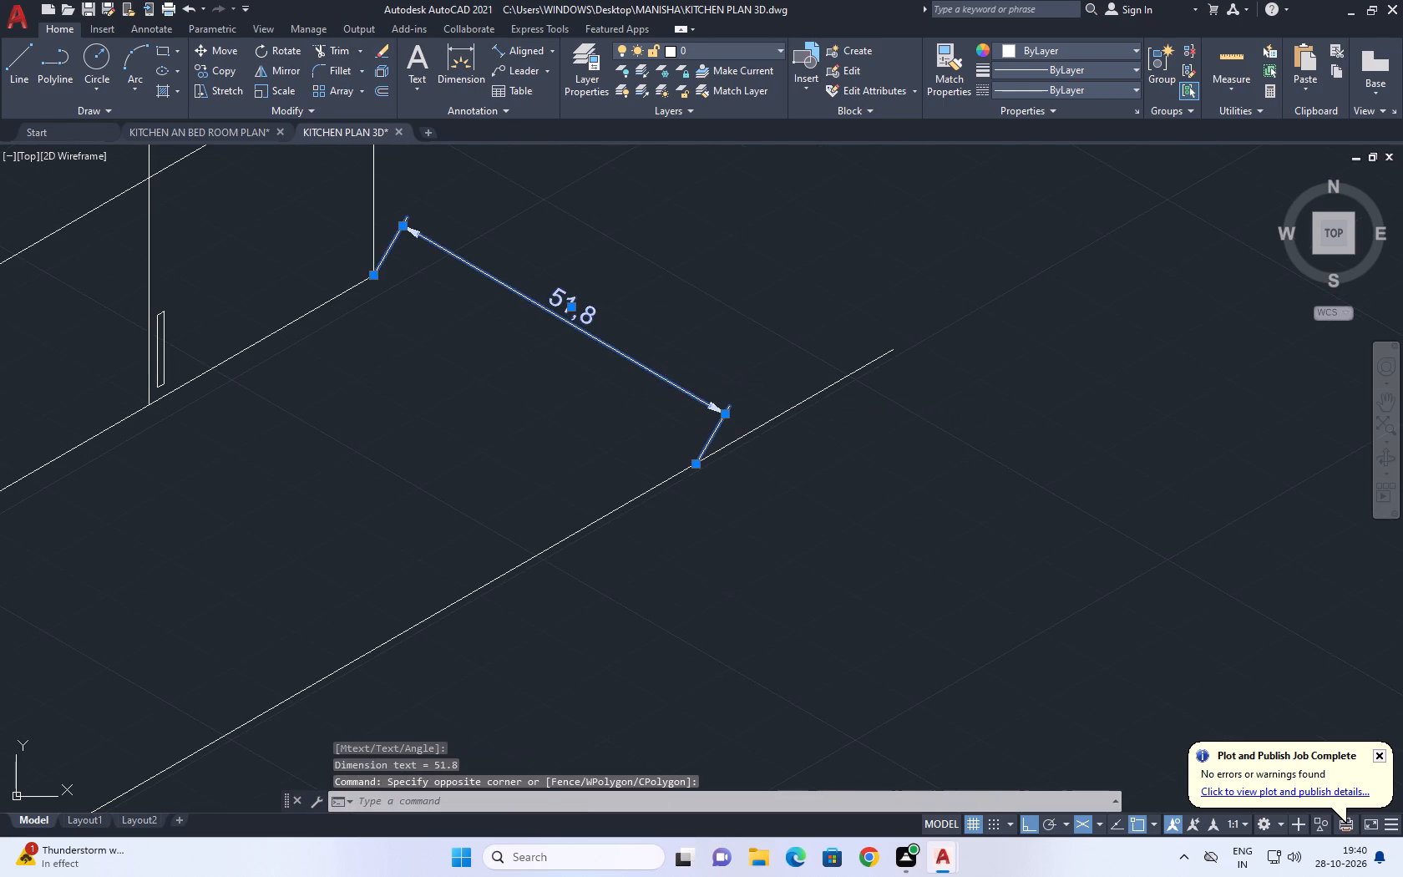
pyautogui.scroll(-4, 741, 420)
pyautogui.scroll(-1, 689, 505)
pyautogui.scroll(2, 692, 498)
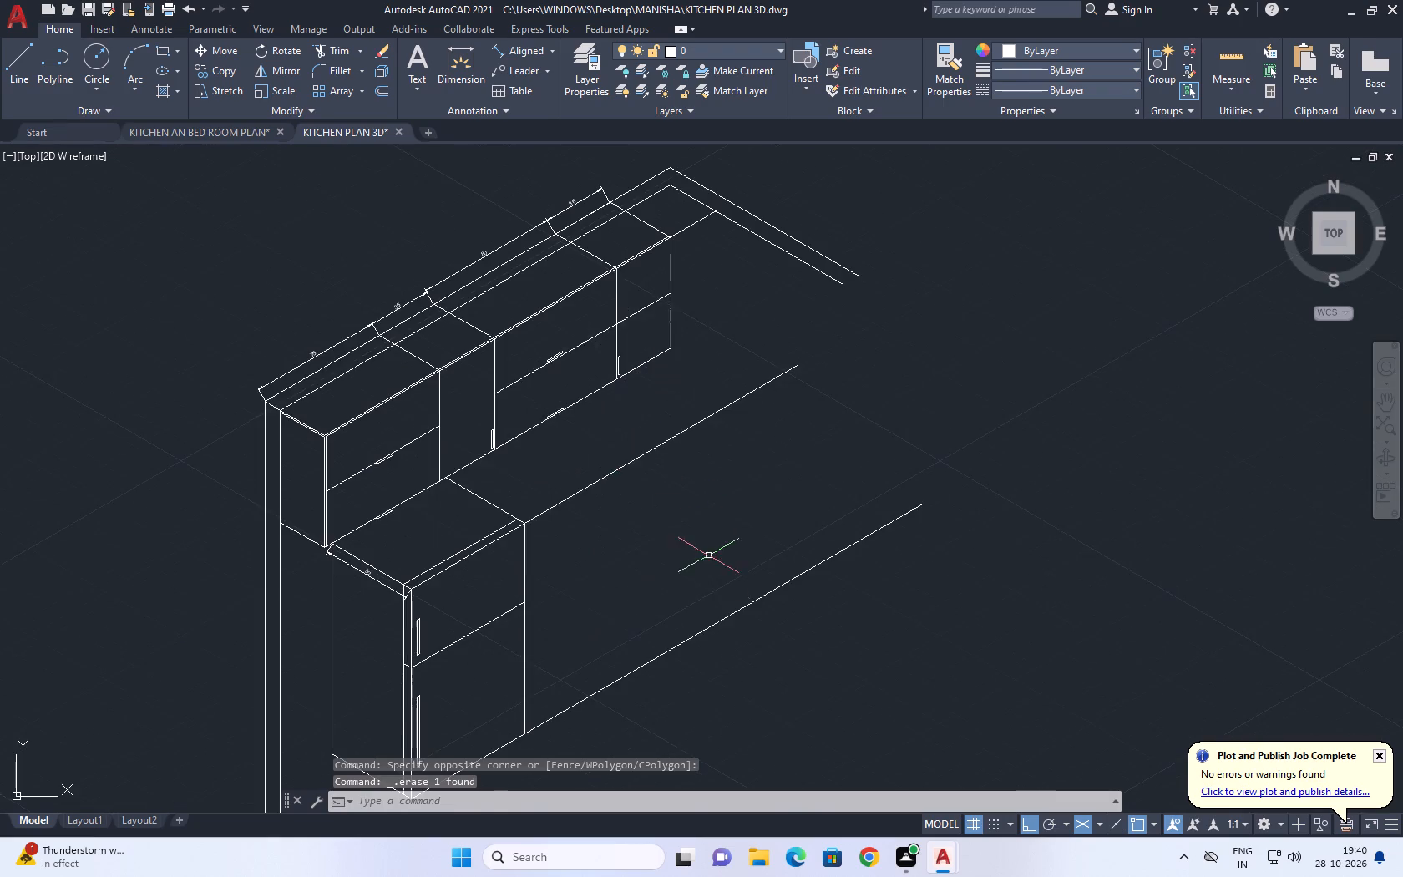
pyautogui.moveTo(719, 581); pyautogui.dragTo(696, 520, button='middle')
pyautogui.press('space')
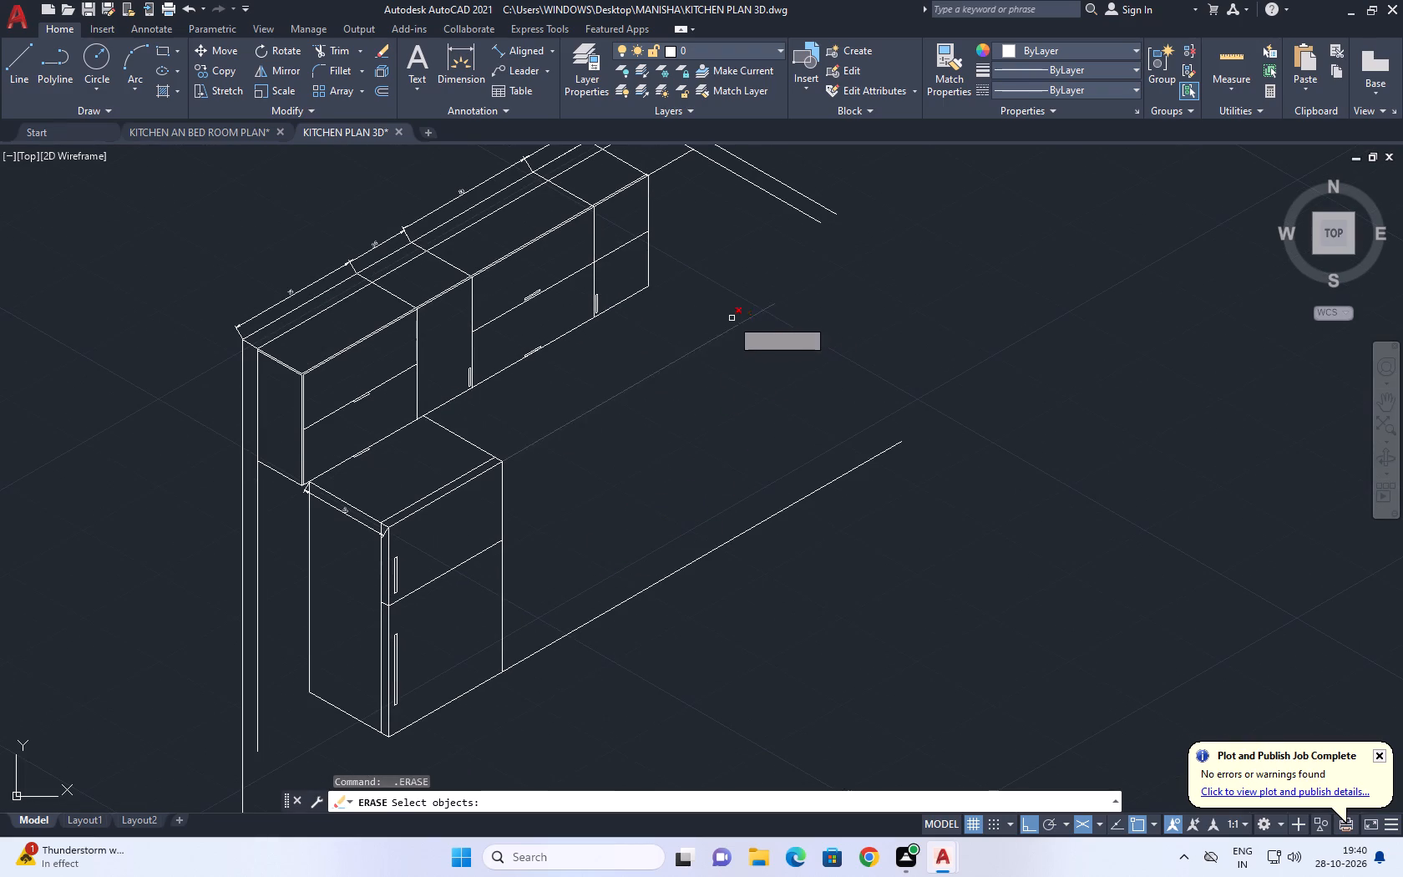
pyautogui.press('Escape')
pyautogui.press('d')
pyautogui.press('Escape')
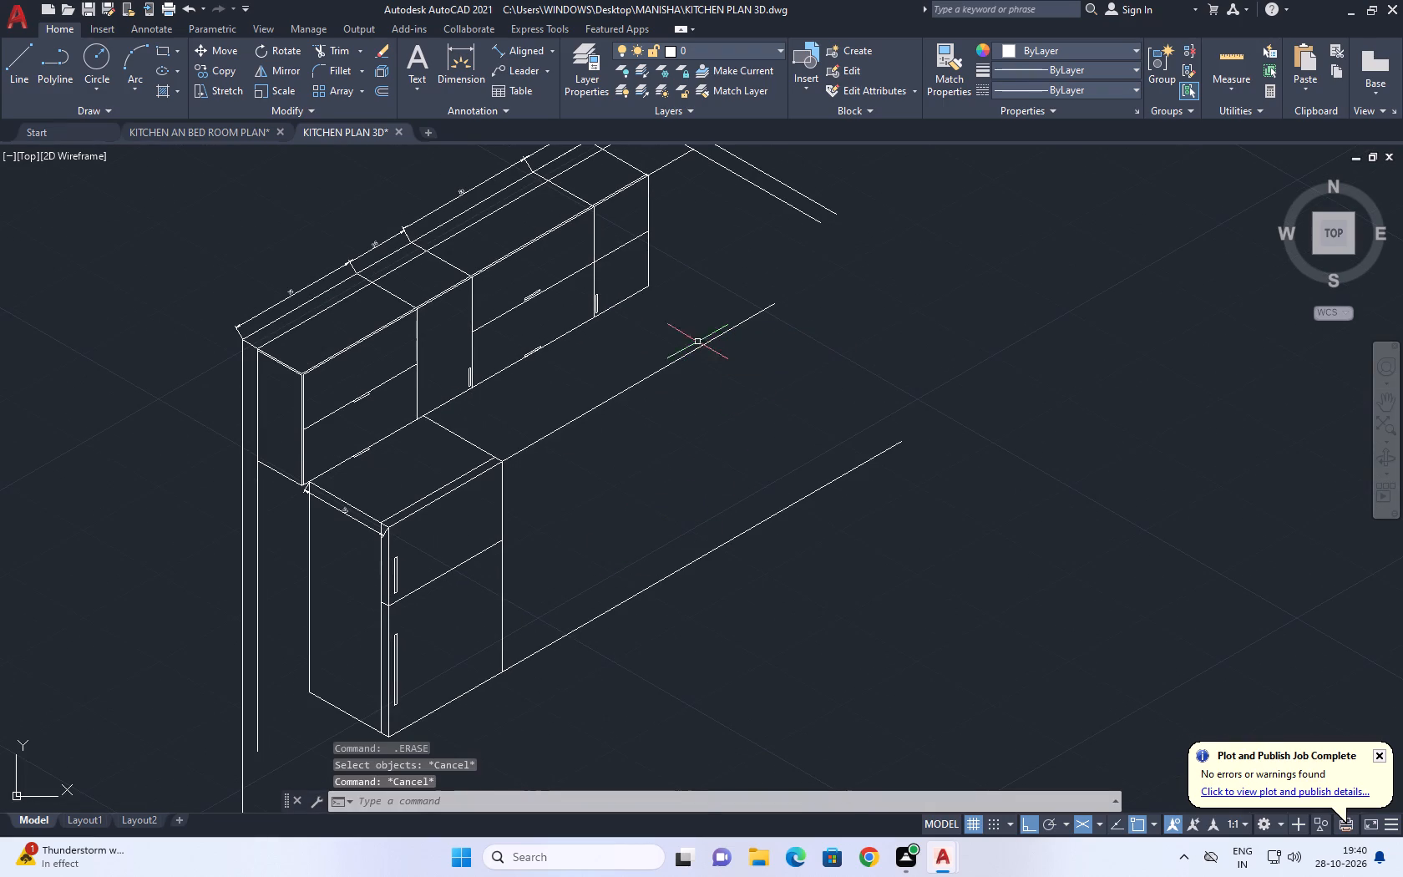
# Measure the vertical distance between the upper and lower sloping lines with an aligned dimension, without placing it.
pyautogui.click(537, 53)
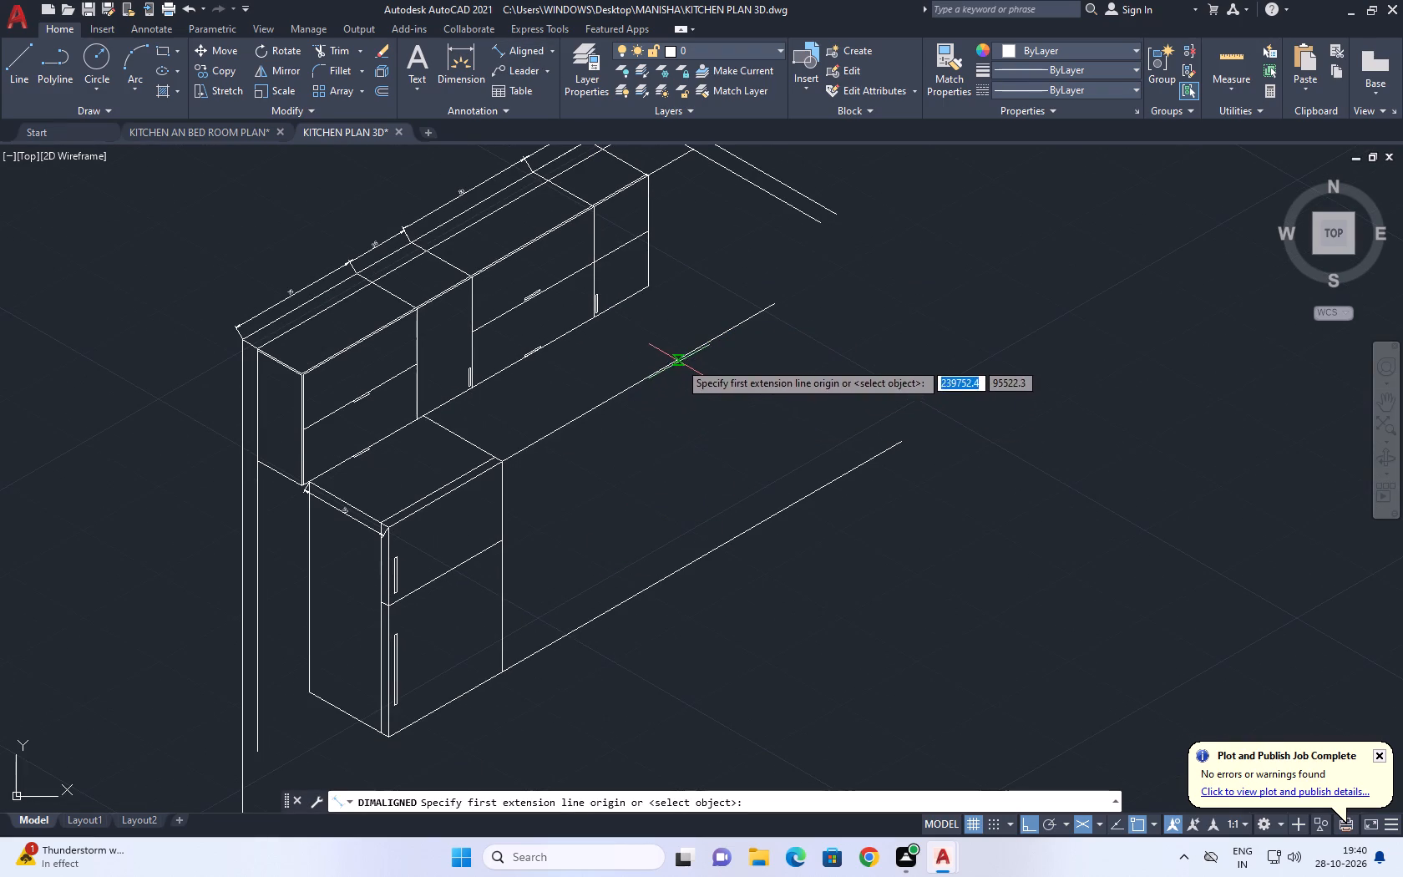
pyautogui.click(678, 362)
pyautogui.press('F5')
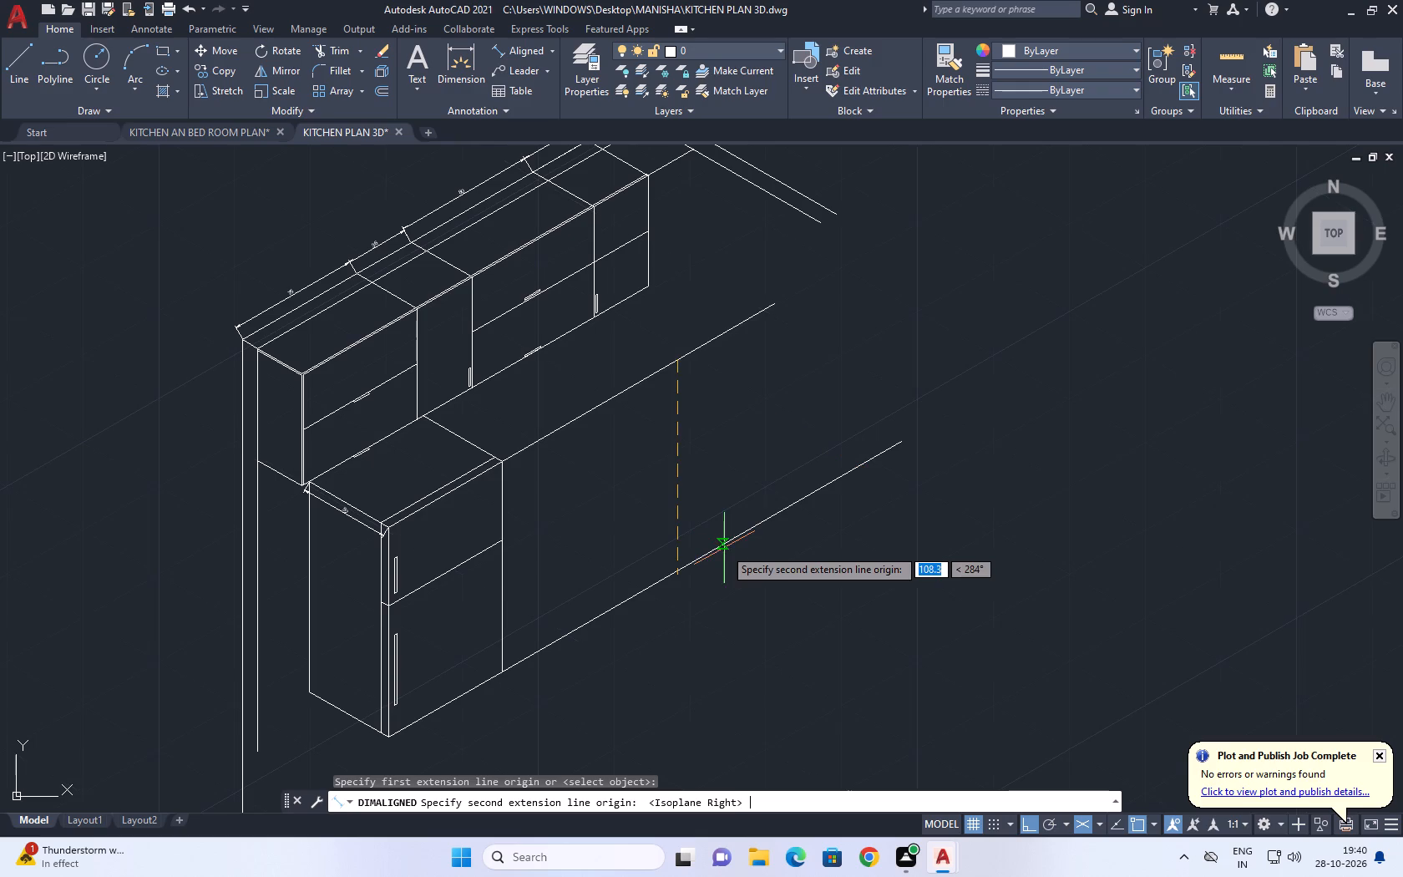
pyautogui.click(679, 573)
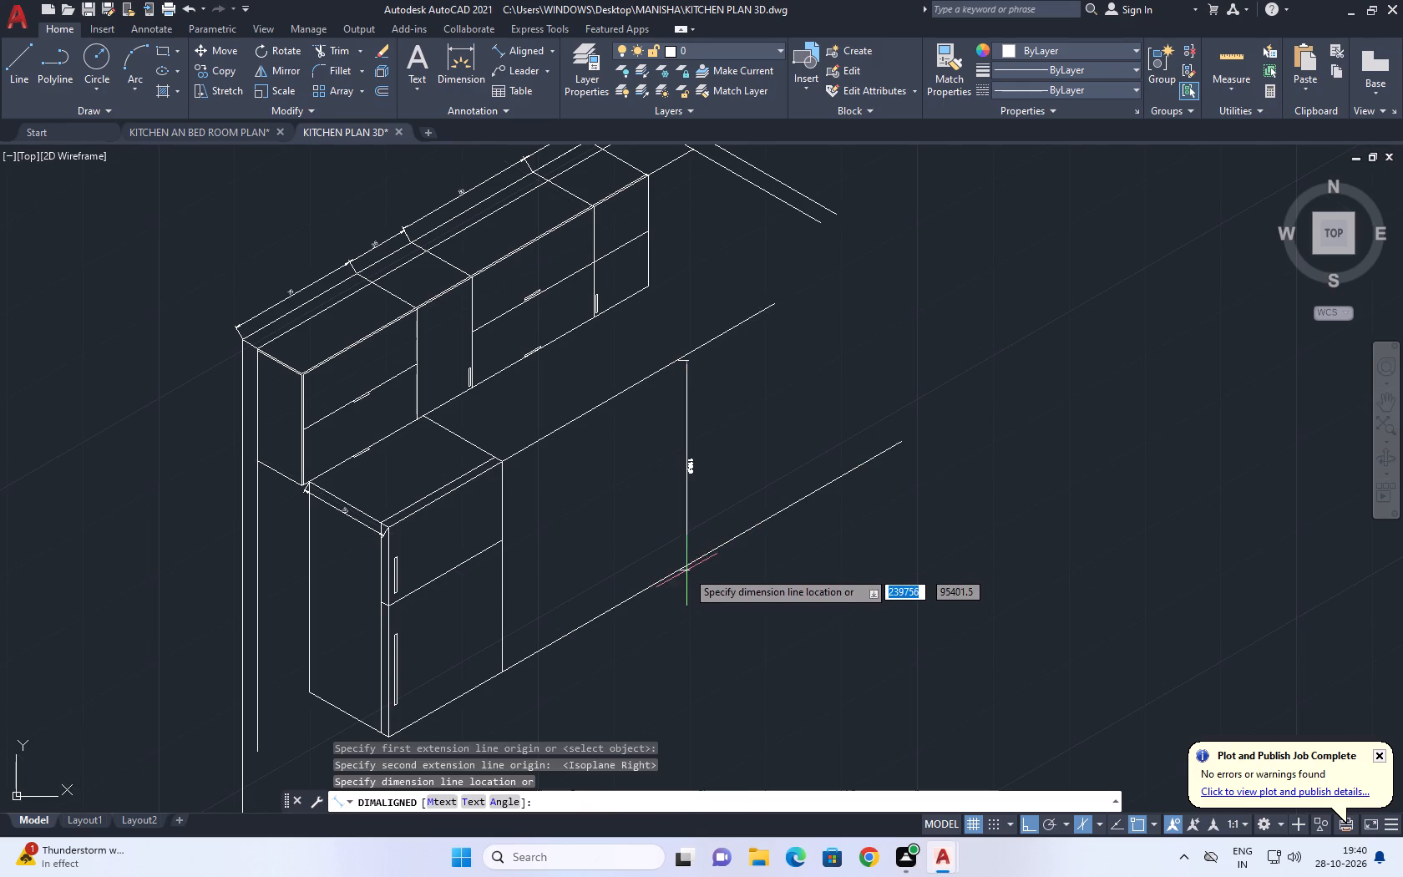
pyautogui.scroll(2, 702, 555)
pyautogui.press('Escape')
# Copy the lower sloping line 75 vertically upward.
pyautogui.scroll(-2, 701, 551)
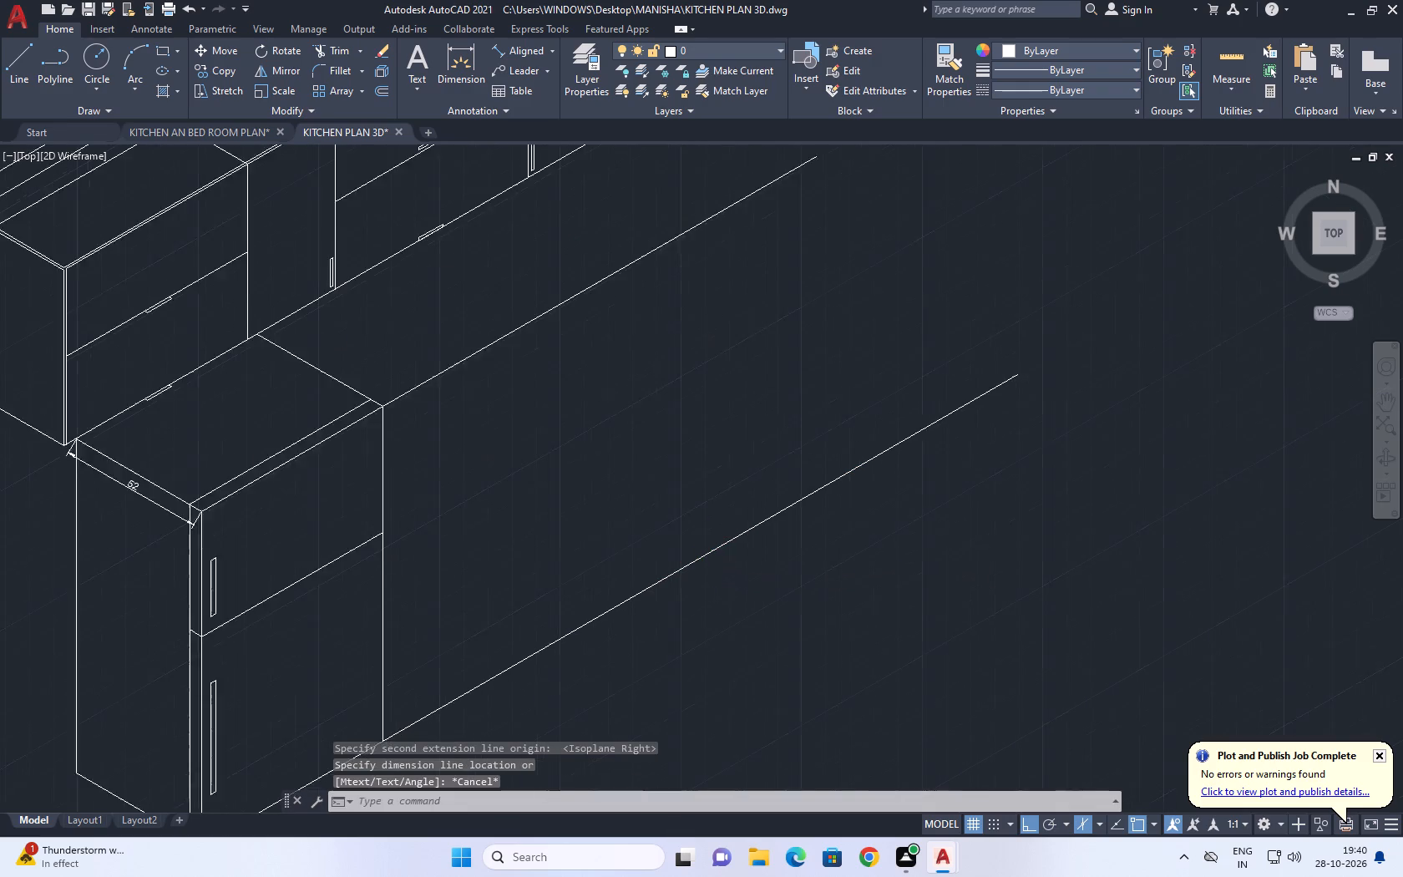
pyautogui.moveTo(701, 506); pyautogui.dragTo(686, 530, button='middle')
pyautogui.click(613, 636)
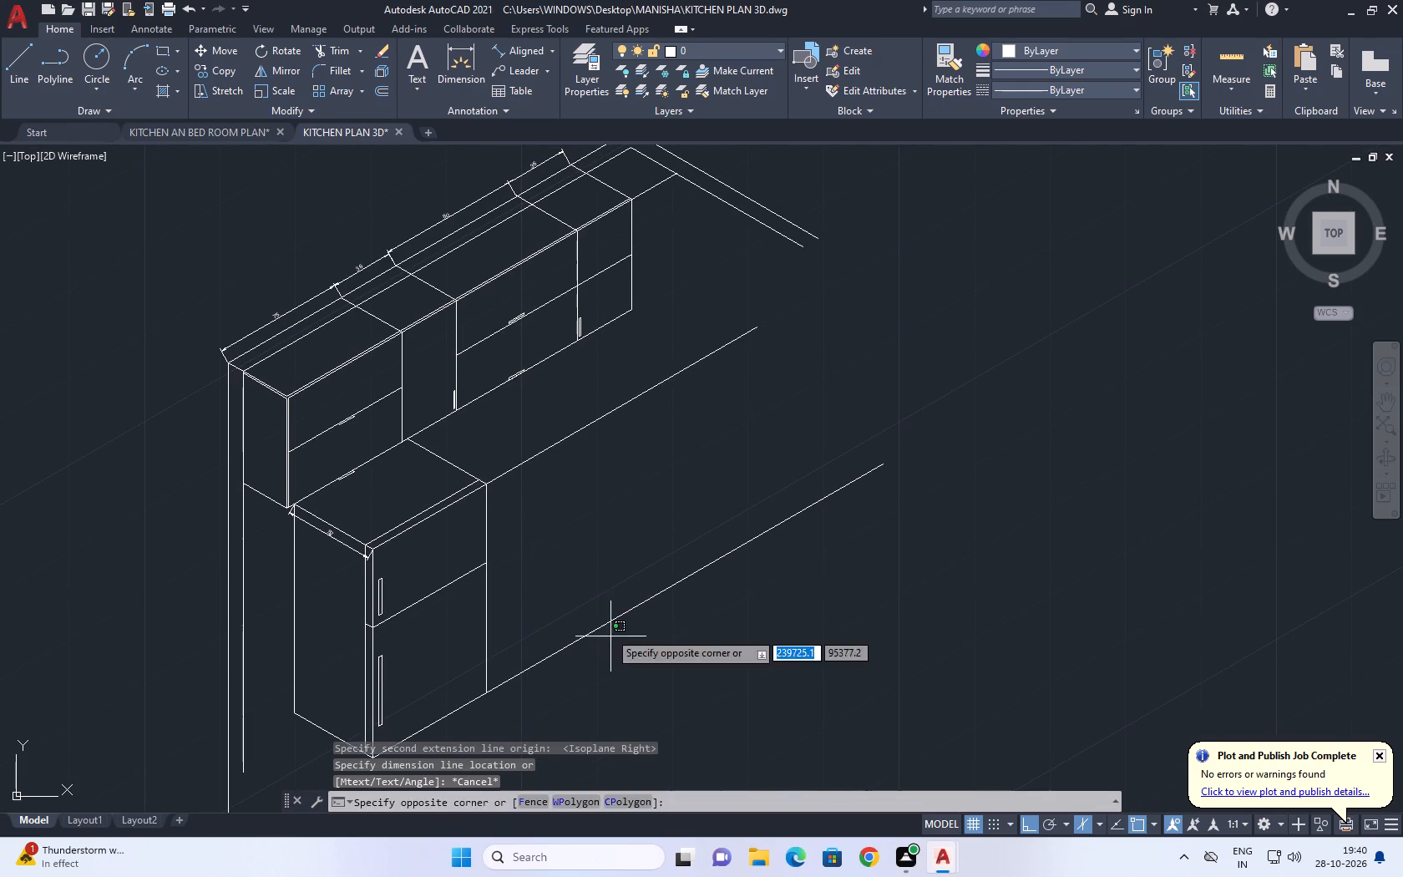
pyautogui.click(593, 593)
pyautogui.write('CO')
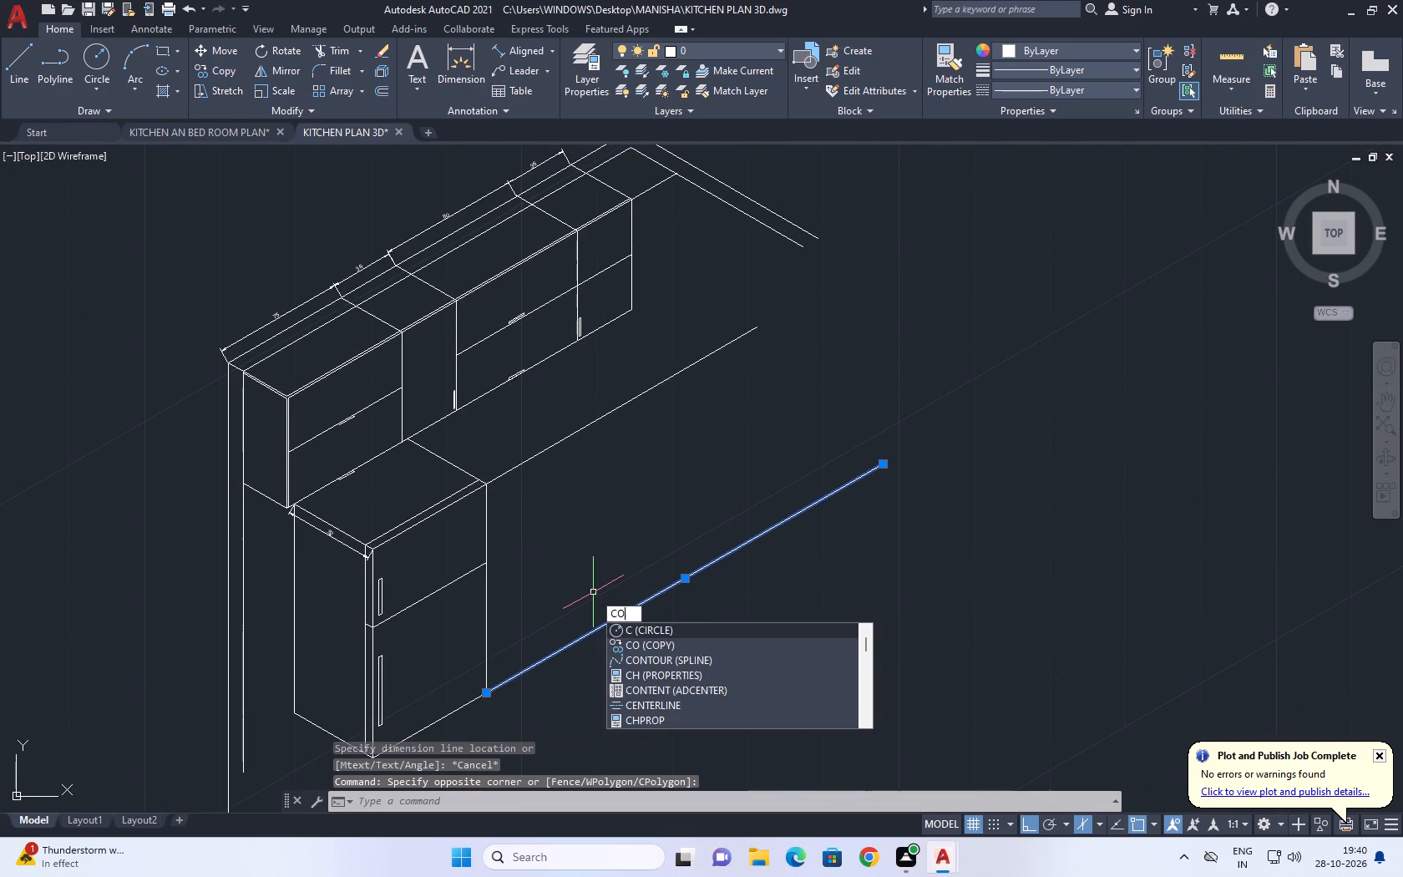
pyautogui.press('space')
pyautogui.click(592, 626)
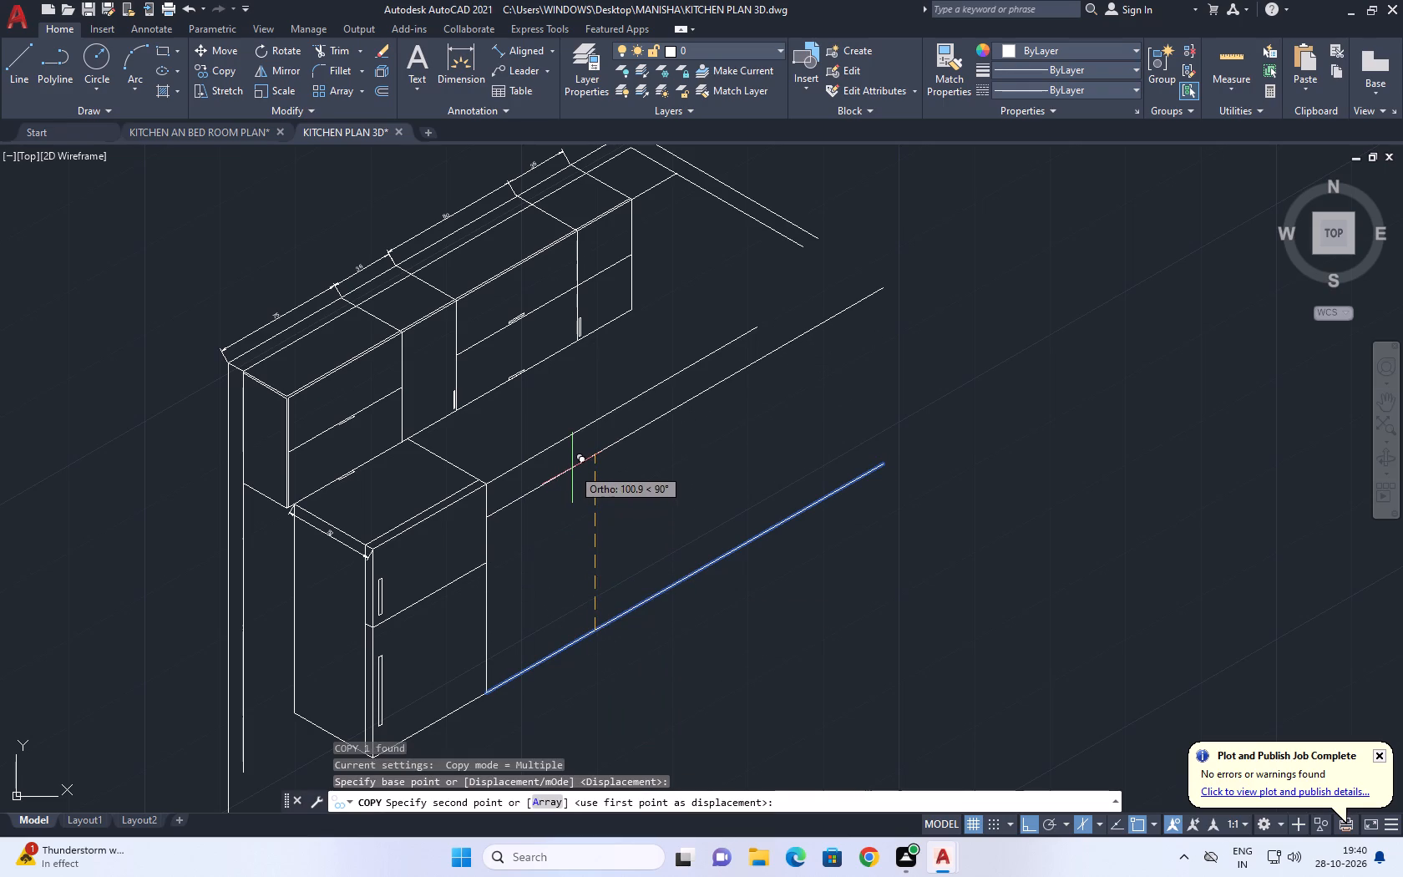
pyautogui.write('75')
pyautogui.press('space')
pyautogui.press('Escape')
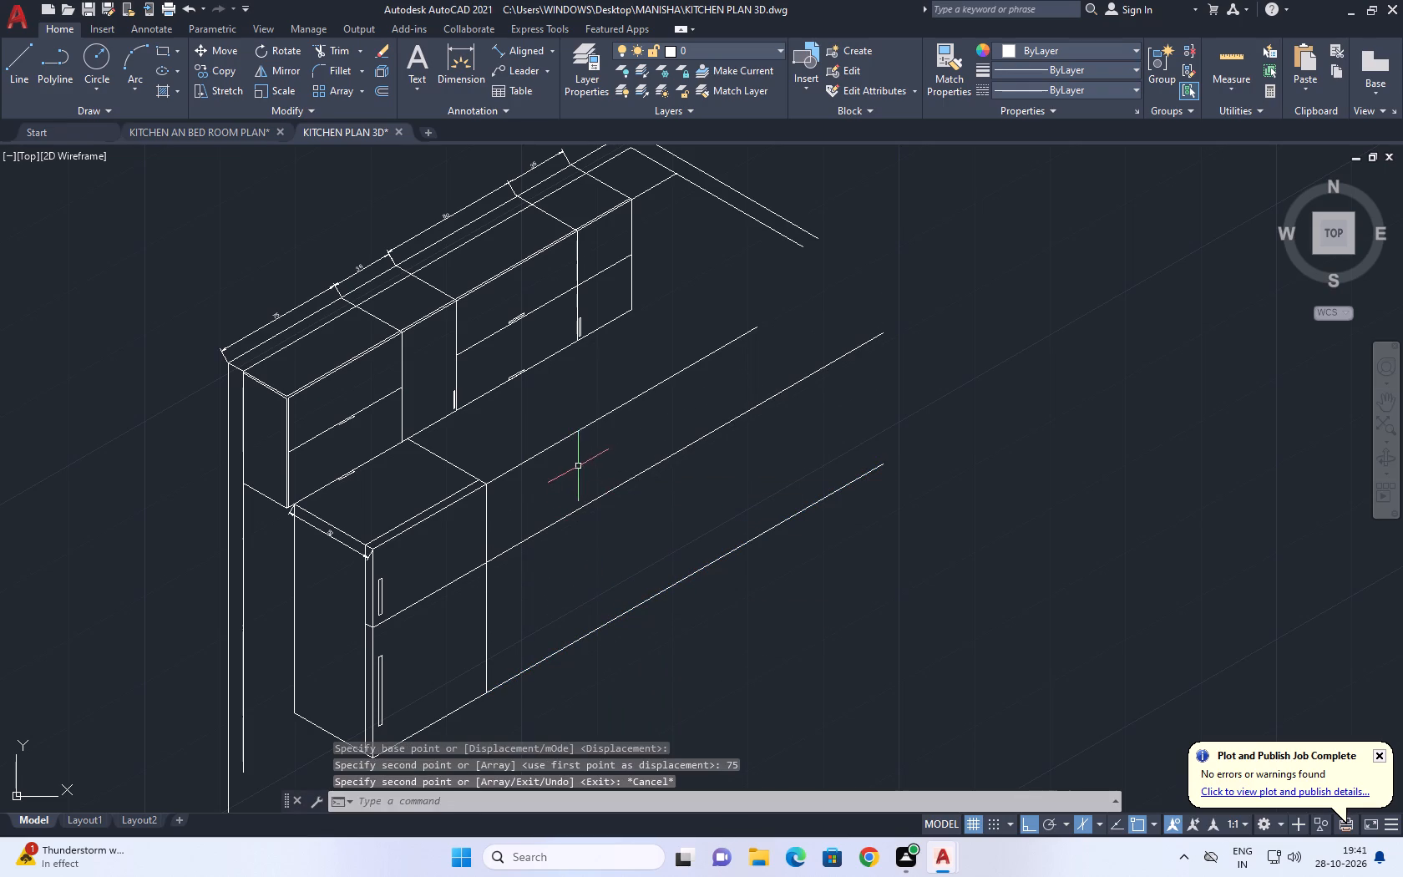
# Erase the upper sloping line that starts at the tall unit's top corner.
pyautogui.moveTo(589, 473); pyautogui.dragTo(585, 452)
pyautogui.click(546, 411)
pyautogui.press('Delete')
# Measure the vertical distance from the wall cabinets' bottom edge to the copied line with an aligned dimension, without placing it.
pyautogui.moveTo(640, 445); pyautogui.dragTo(600, 459, button='middle')
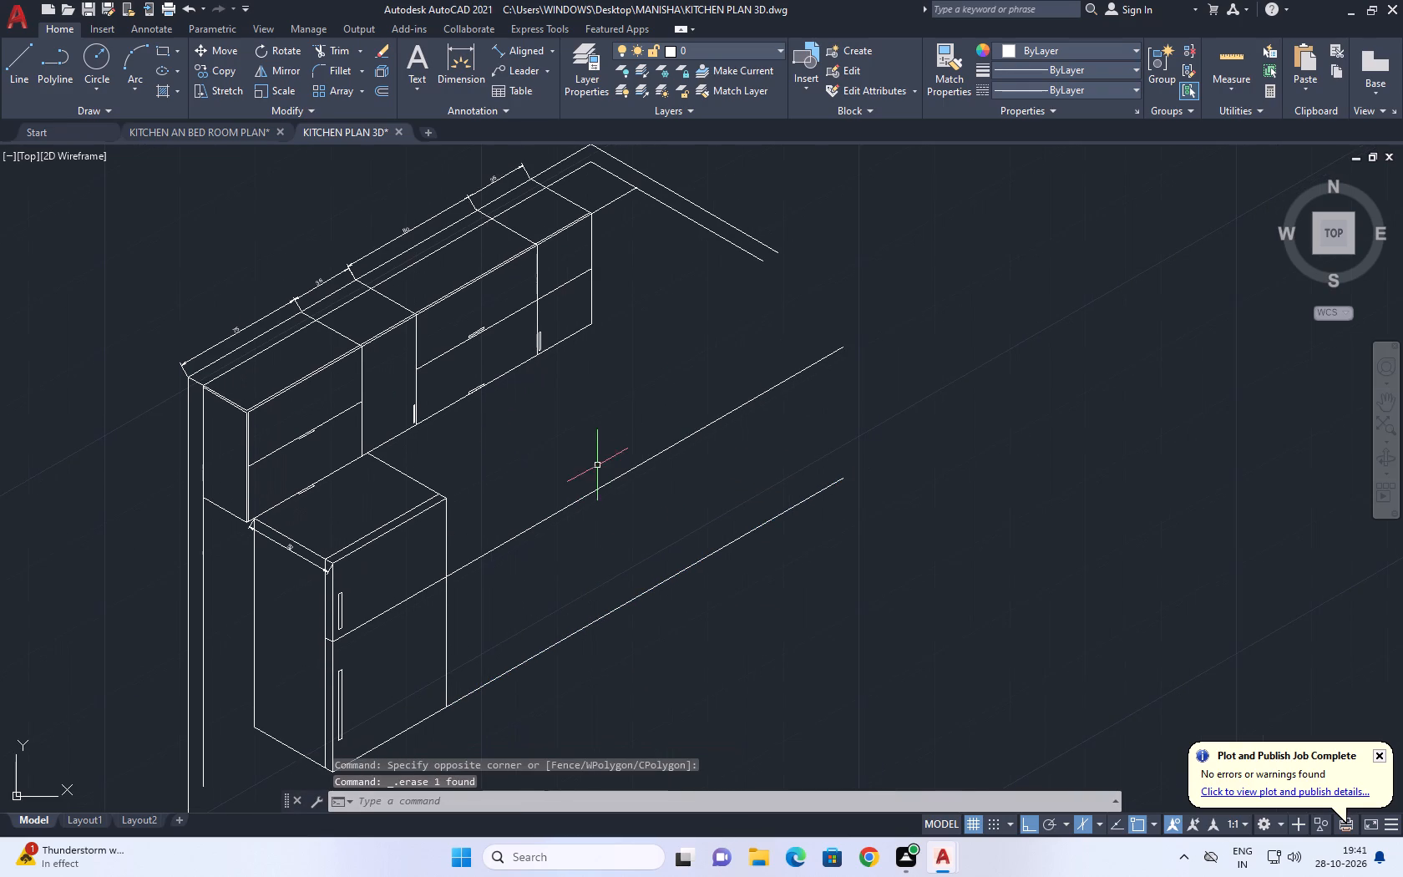
pyautogui.click(509, 54)
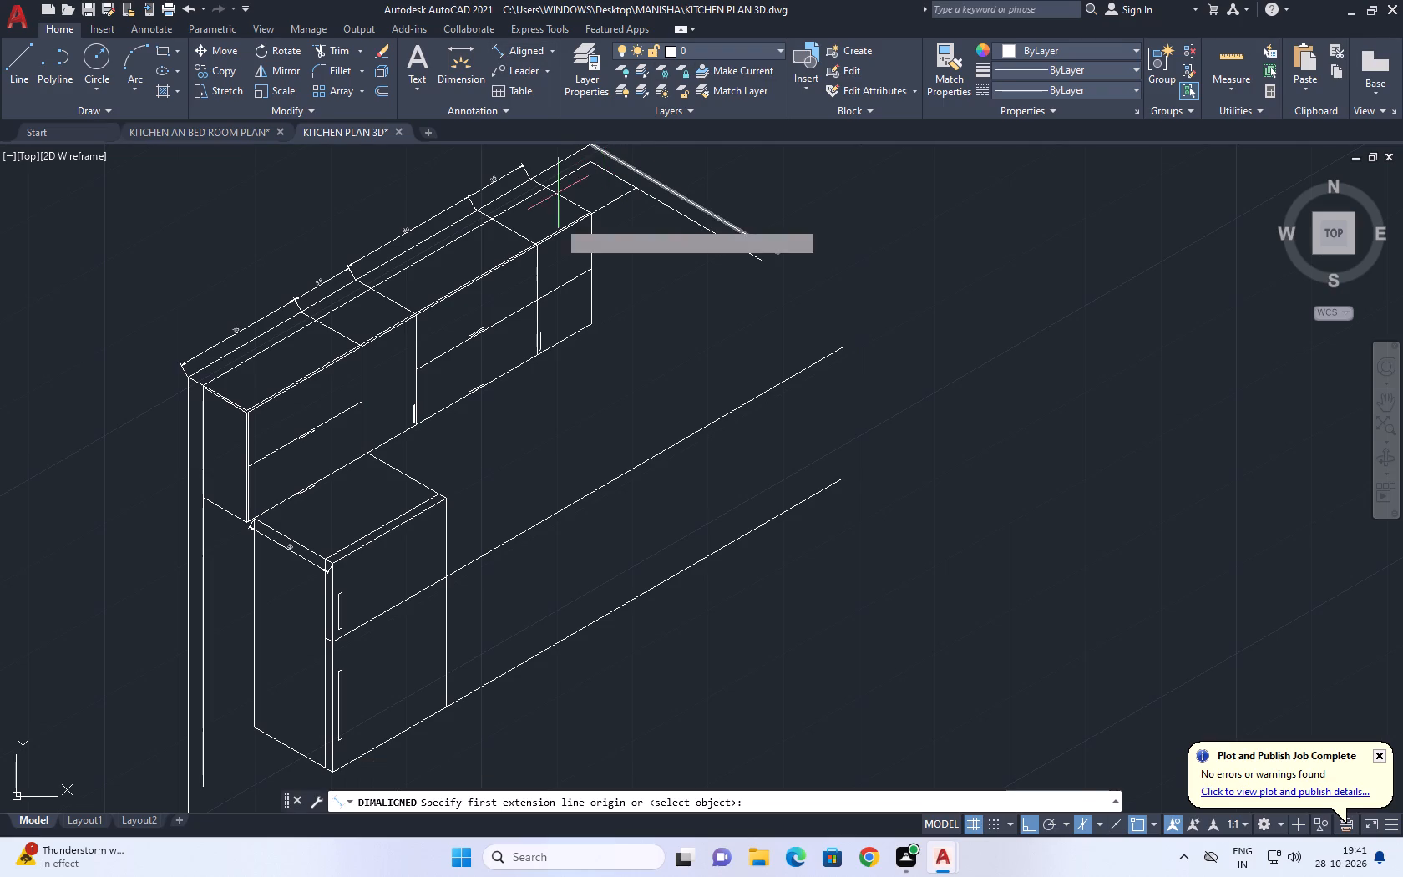
pyautogui.click(509, 373)
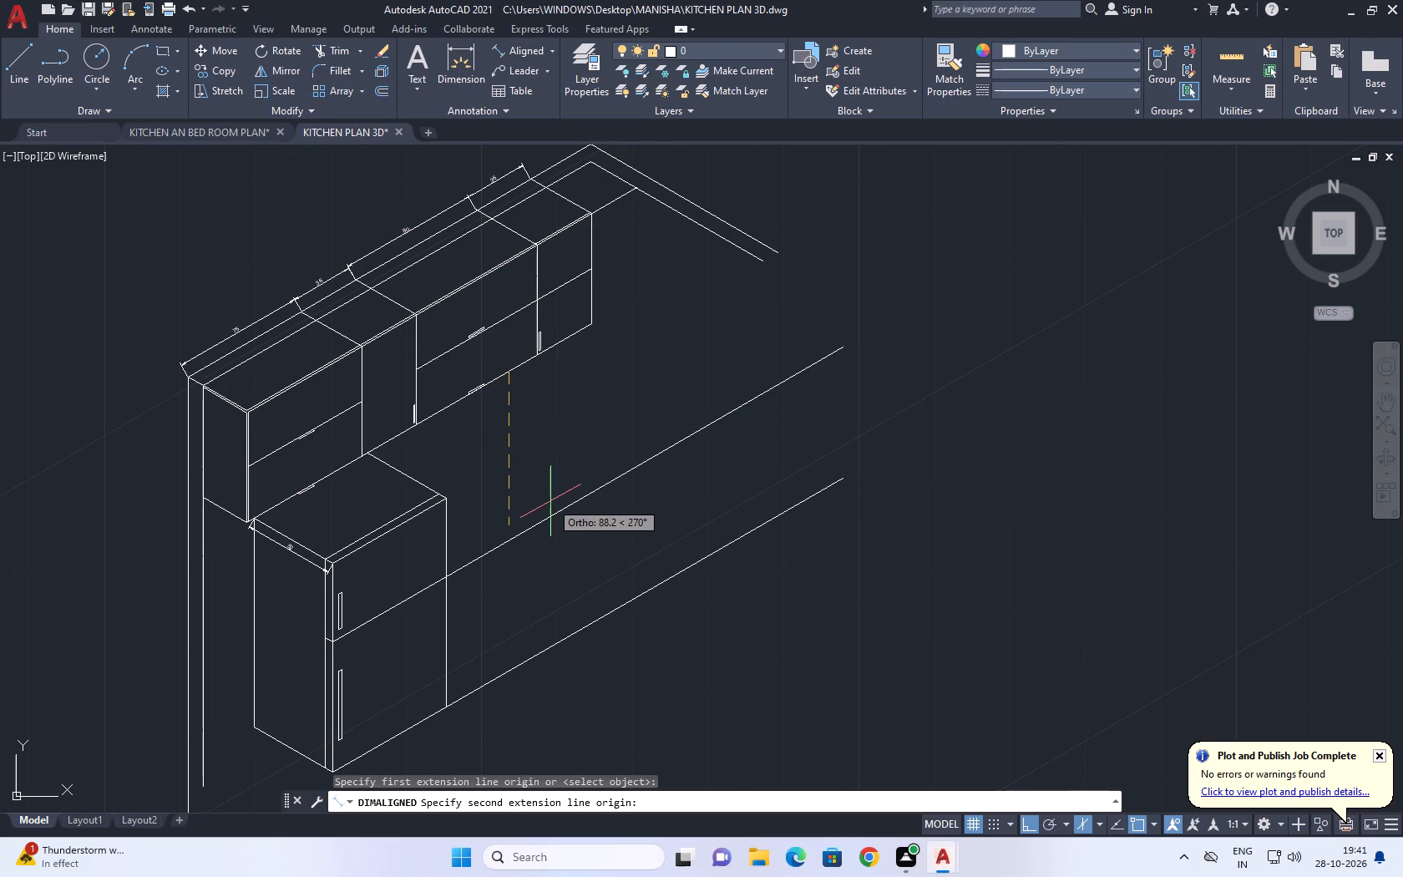
pyautogui.press('F5')
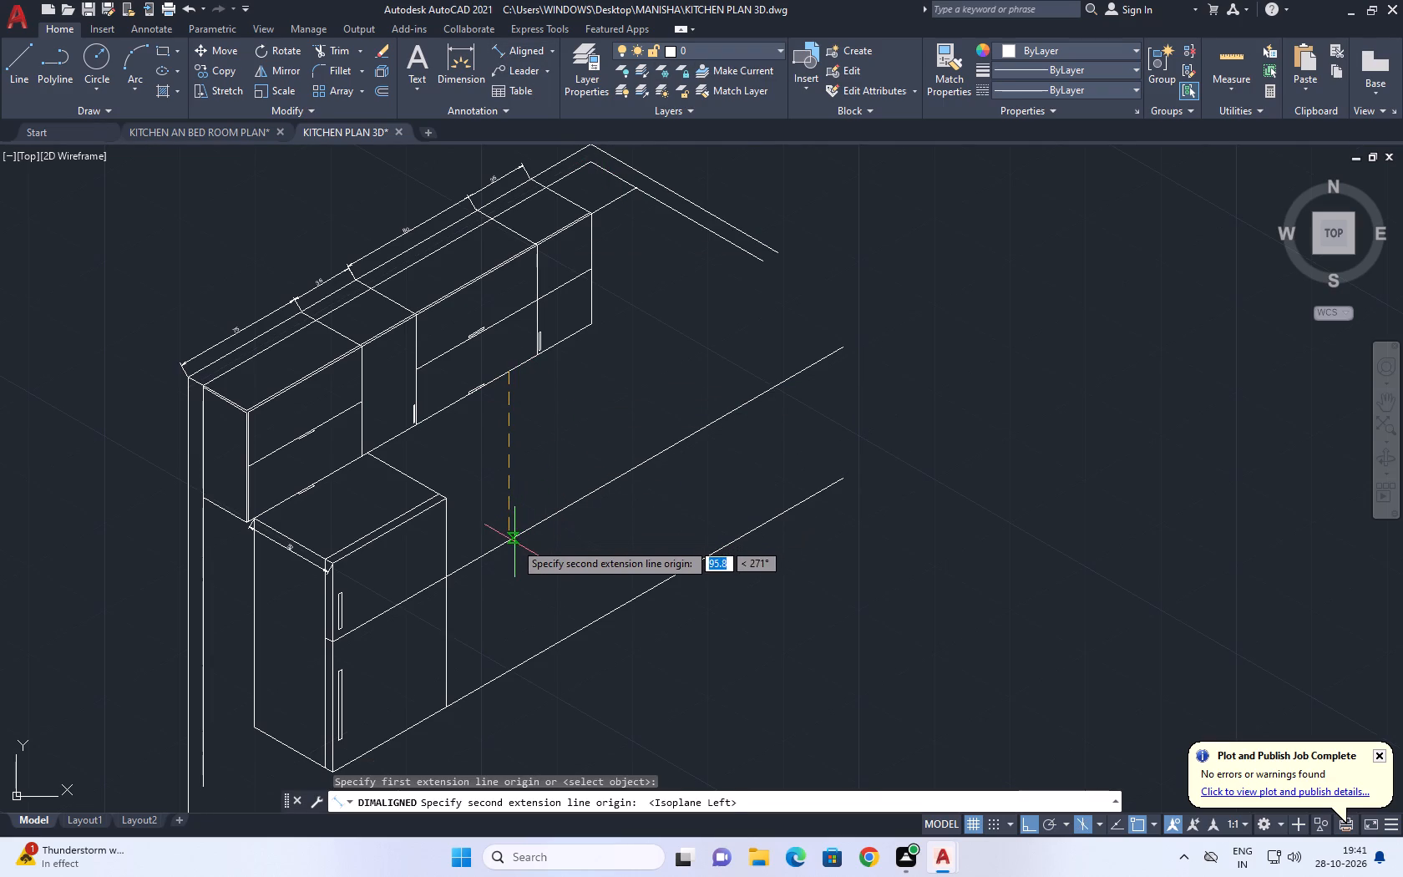
pyautogui.click(509, 547)
pyautogui.scroll(1, 522, 531)
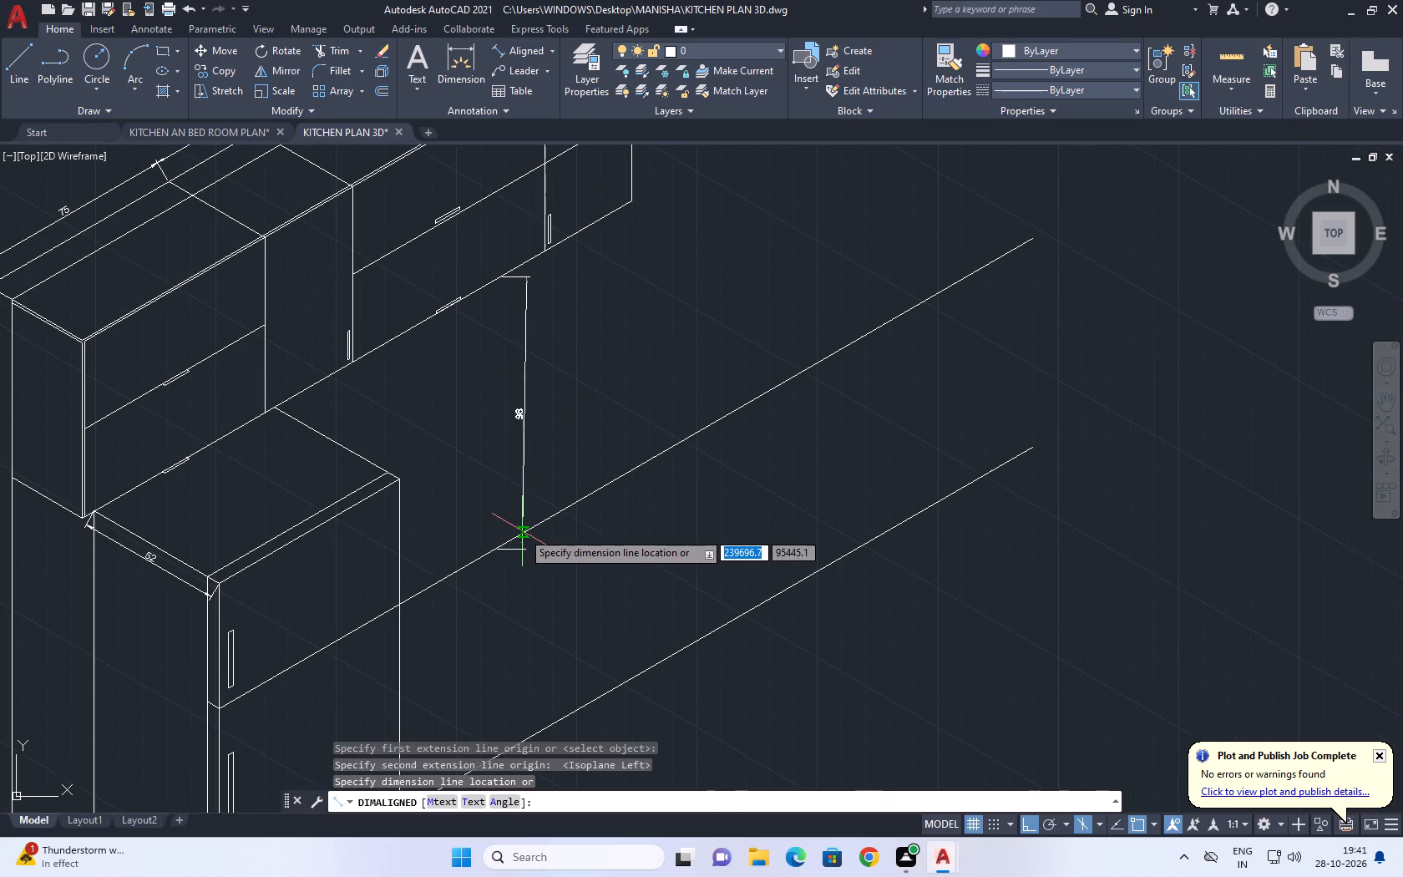
pyautogui.press('Escape')
# Measure the depth distance from the wall cabinets' bottom edge to the copied sloping line with an aligned dimension, without placing it.
pyautogui.moveTo(521, 492); pyautogui.dragTo(538, 543, button='middle')
pyautogui.press('space')
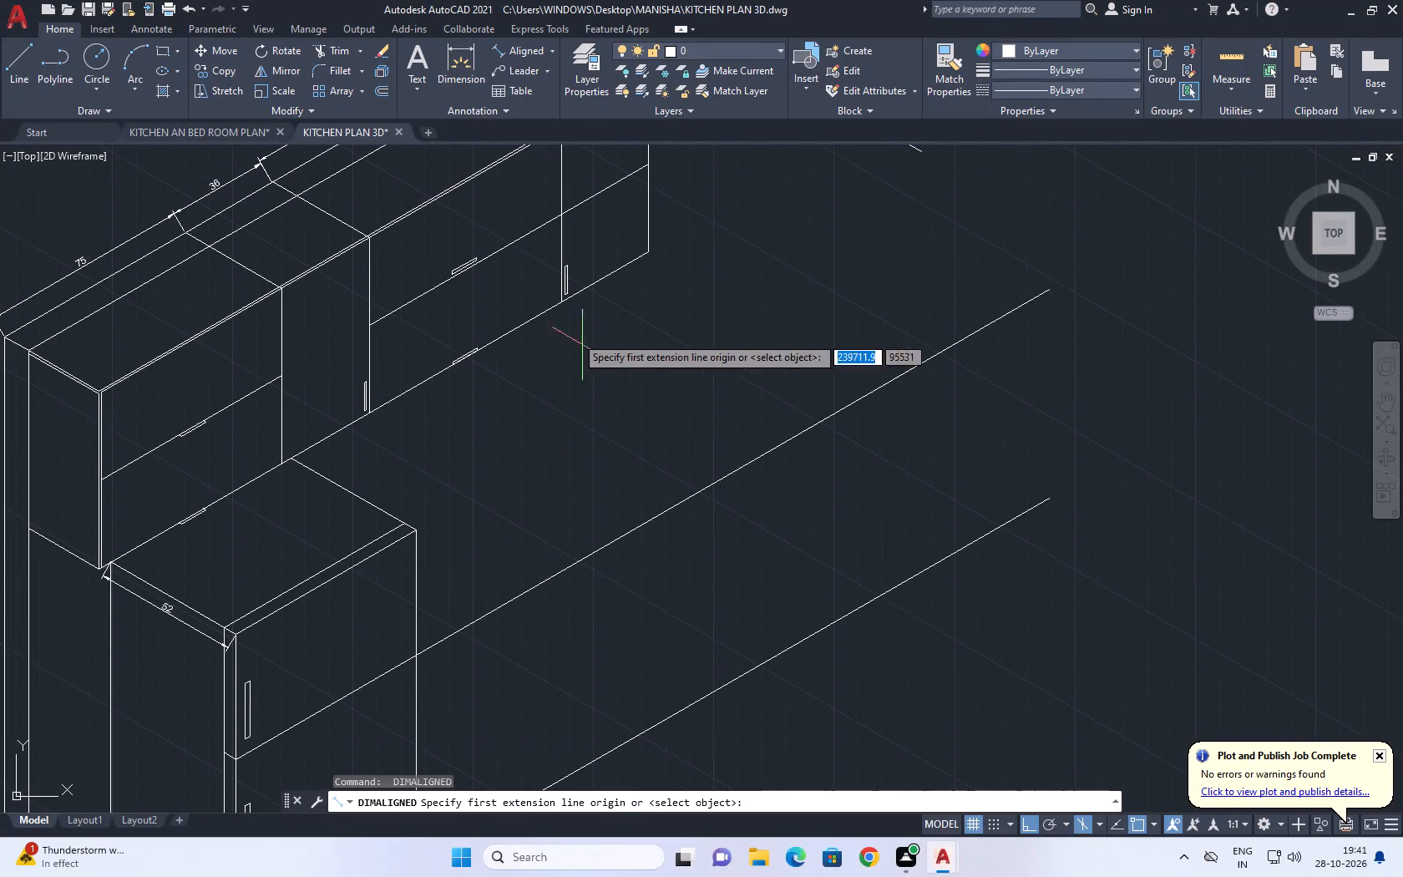
pyautogui.click(535, 322)
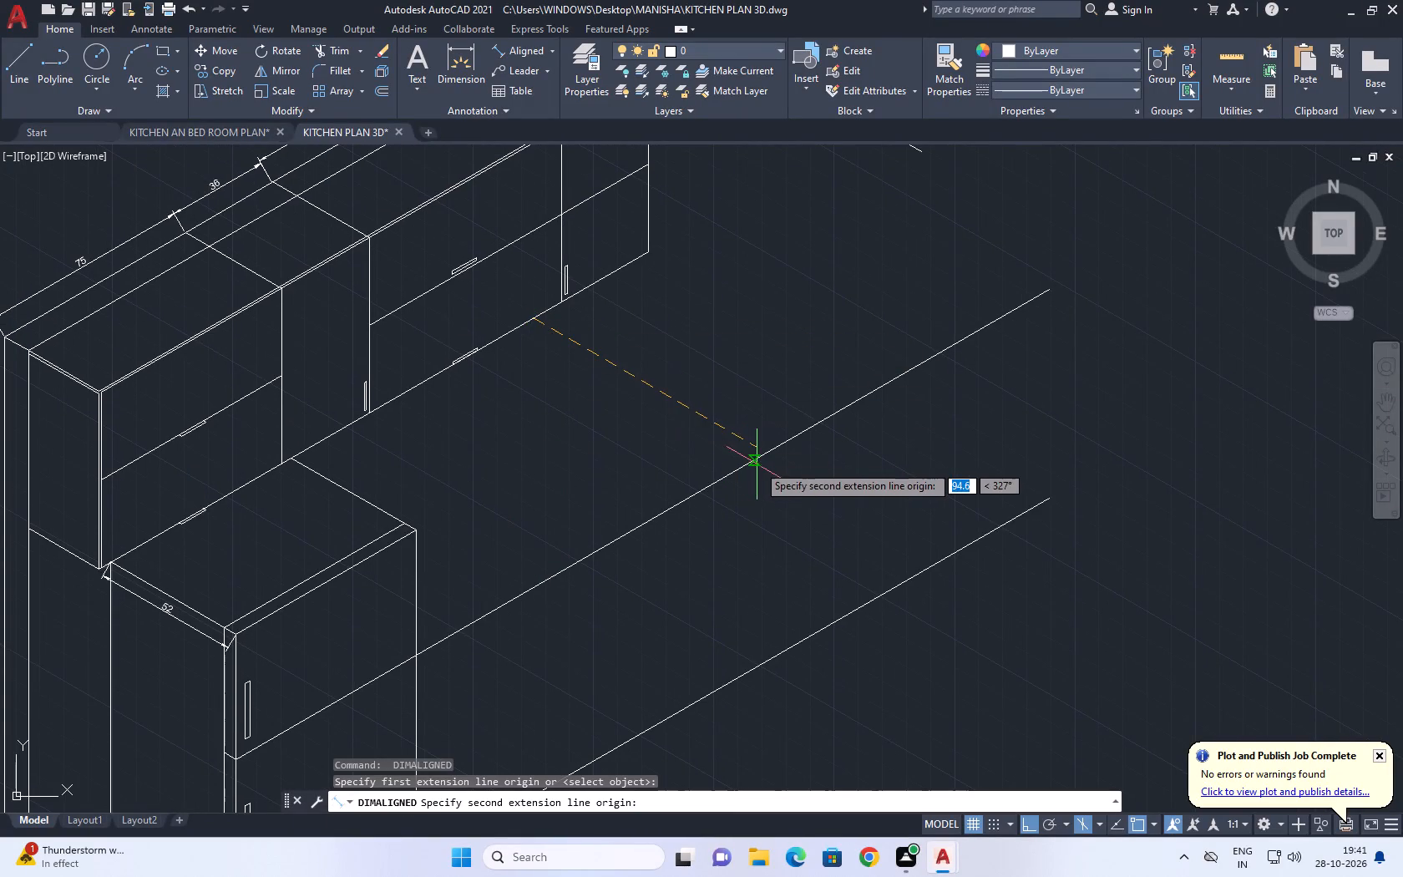
pyautogui.click(772, 457)
pyautogui.scroll(1, 756, 449)
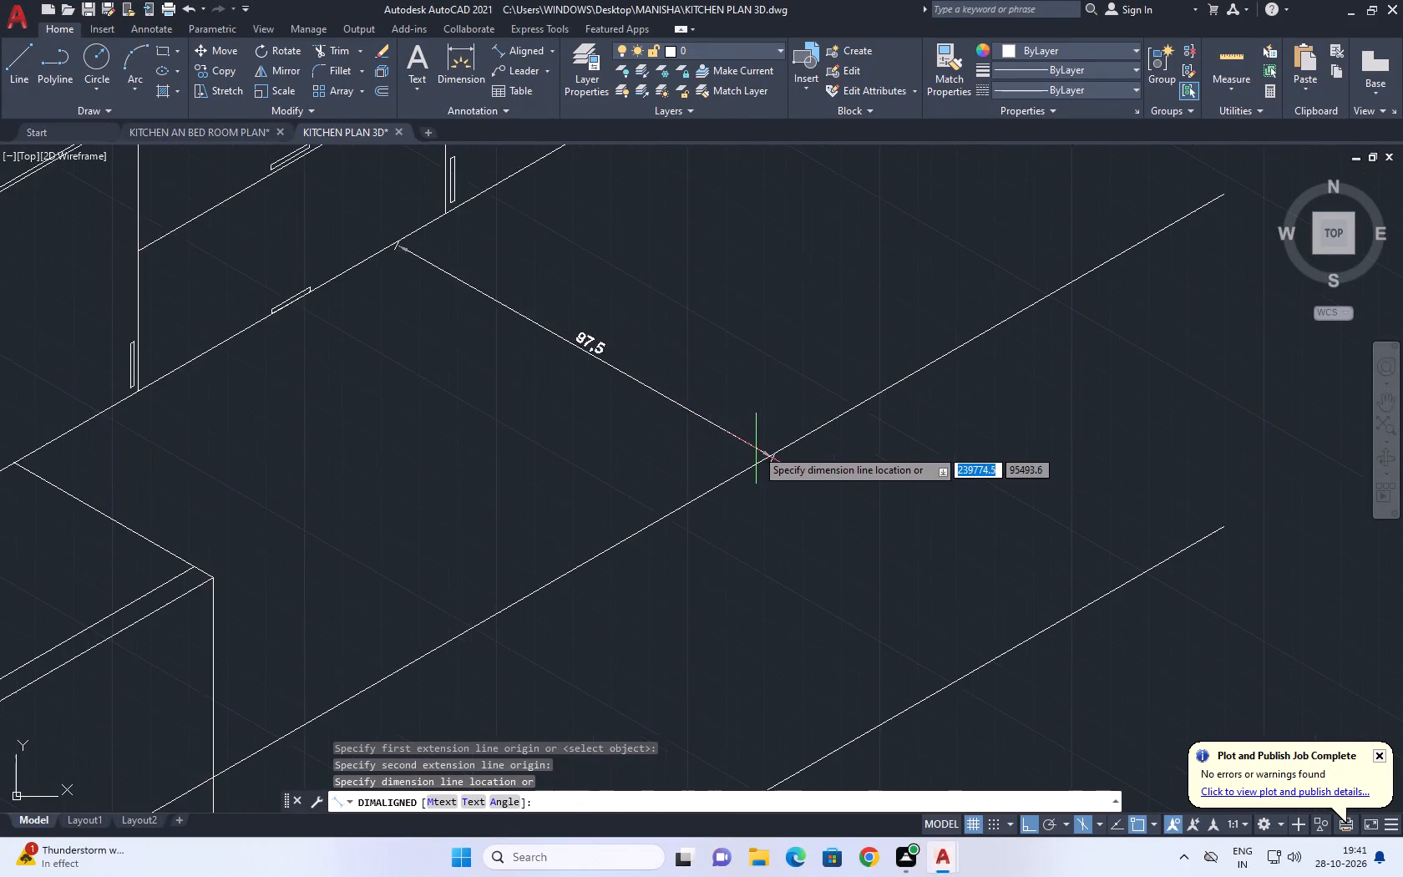
pyautogui.press('Escape')
pyautogui.scroll(-4, 759, 445)
pyautogui.moveTo(777, 427); pyautogui.dragTo(745, 417, button='middle')
# Undo the recent copied and drawn lines and the erasures, back to the original counter and base cabinets.
pyautogui.hotkey('ctrl', 'z')
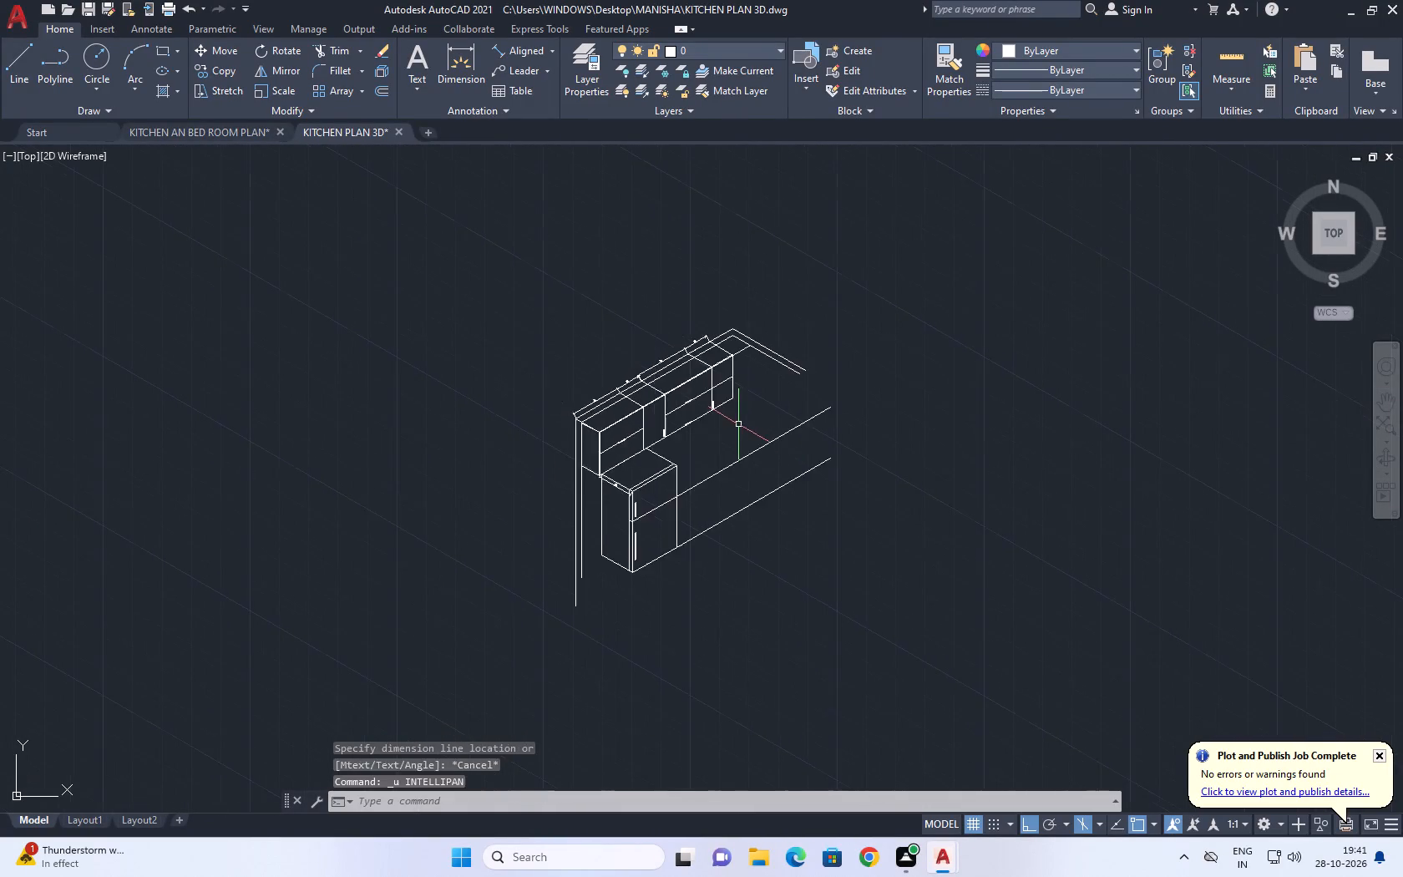
pyautogui.hotkey('ctrl', 'z')
pyautogui.hotkey('ctrl', 'z')
pyautogui.hotkey('ctrl', 'z')
pyautogui.hotkey('ctrl', 'z')
pyautogui.hotkey('ctrl', 'z')
pyautogui.hotkey('ctrl', 'z')
pyautogui.hotkey('ctrl', 'z')
pyautogui.hotkey('ctrl', 'z')
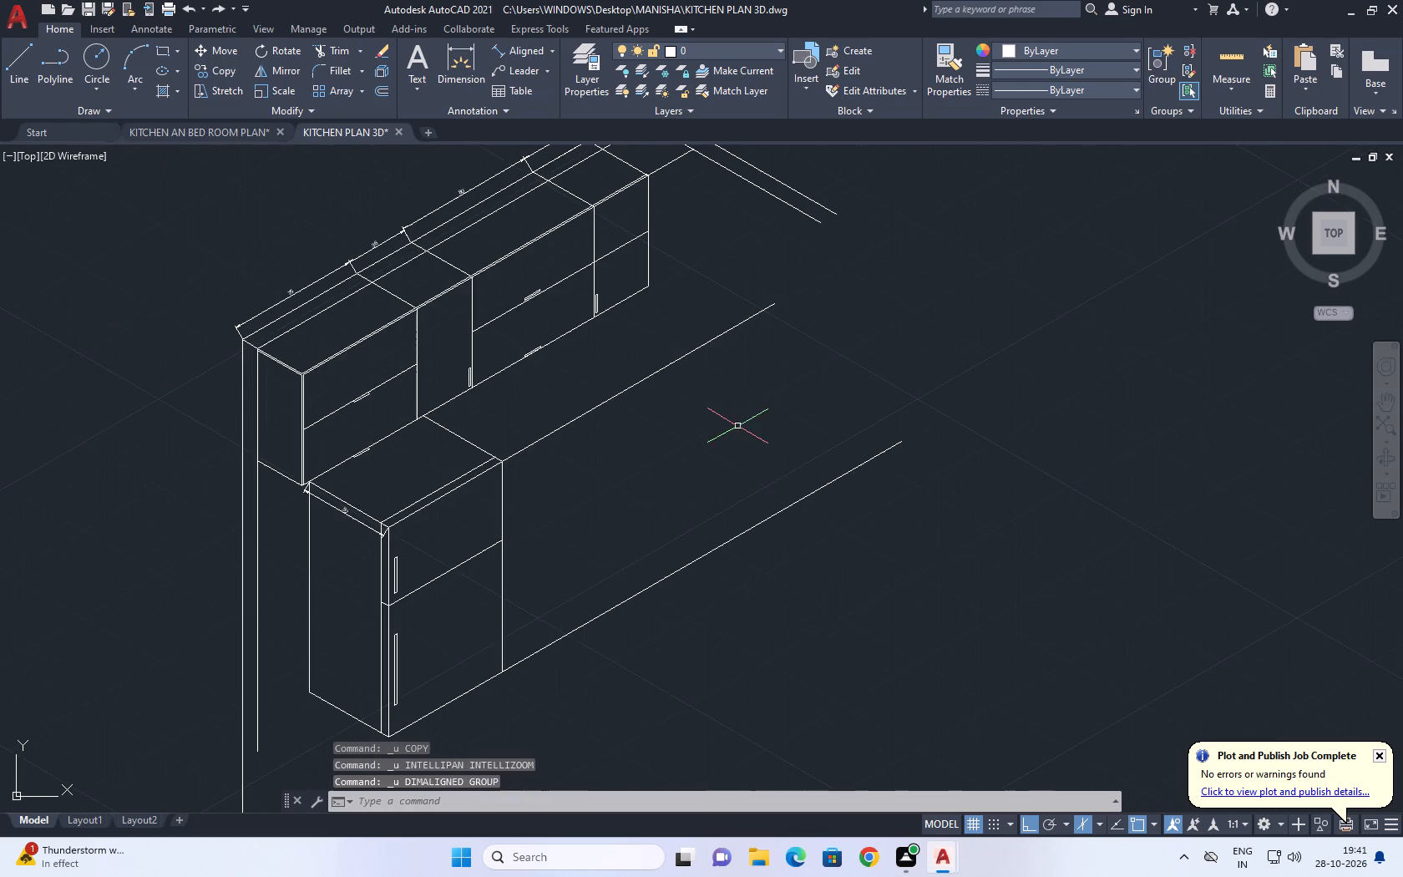
pyautogui.hotkey('ctrl', 'z')
pyautogui.hotkey('ctrl', 'z')
pyautogui.hotkey('ctrl', 'z')
pyautogui.hotkey('ctrl', 'z')
pyautogui.hotkey('ctrl', 'z')
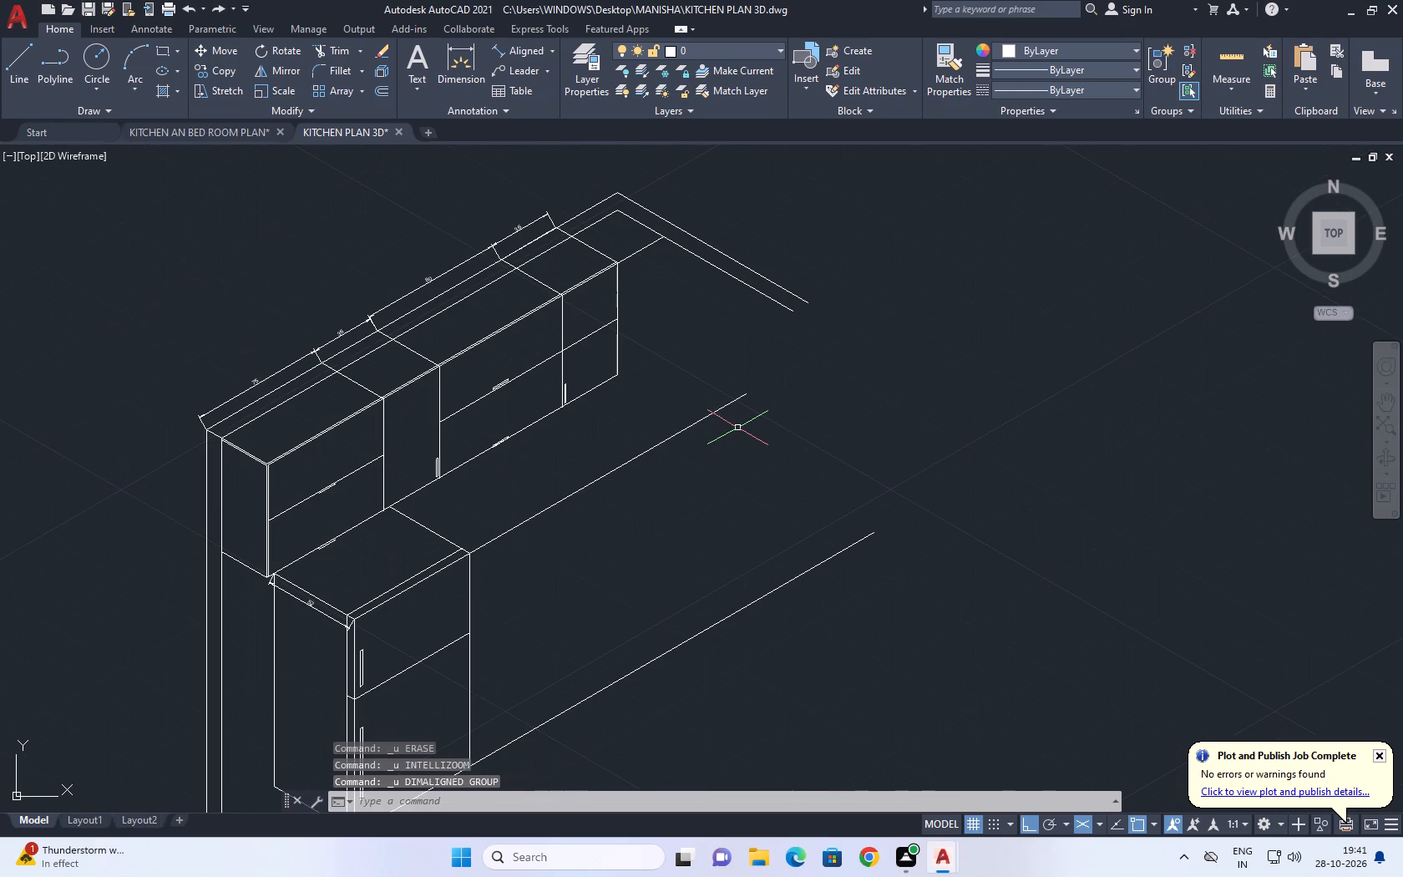
pyautogui.hotkey('ctrl', 'z')
pyautogui.hotkey('ctrl', 'z')
pyautogui.hotkey('ctrl', 'z')
pyautogui.hotkey('ctrl', 'z')
pyautogui.hotkey('ctrl', 'z')
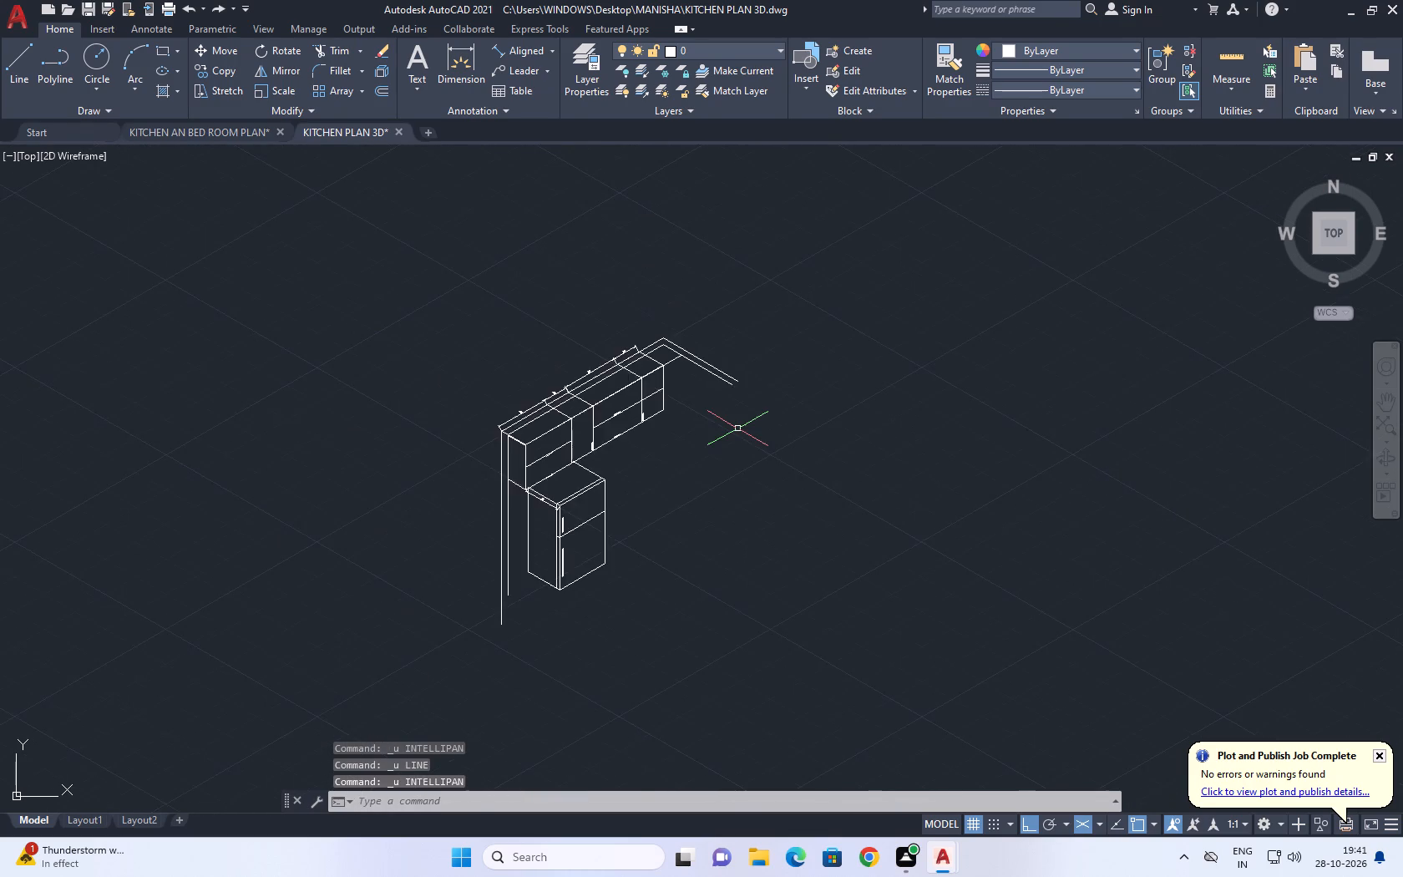
pyautogui.hotkey('ctrl', 'z')
pyautogui.hotkey('ctrl', 'z')
pyautogui.hotkey('ctrl', 'z')
pyautogui.hotkey('ctrl', 'z')
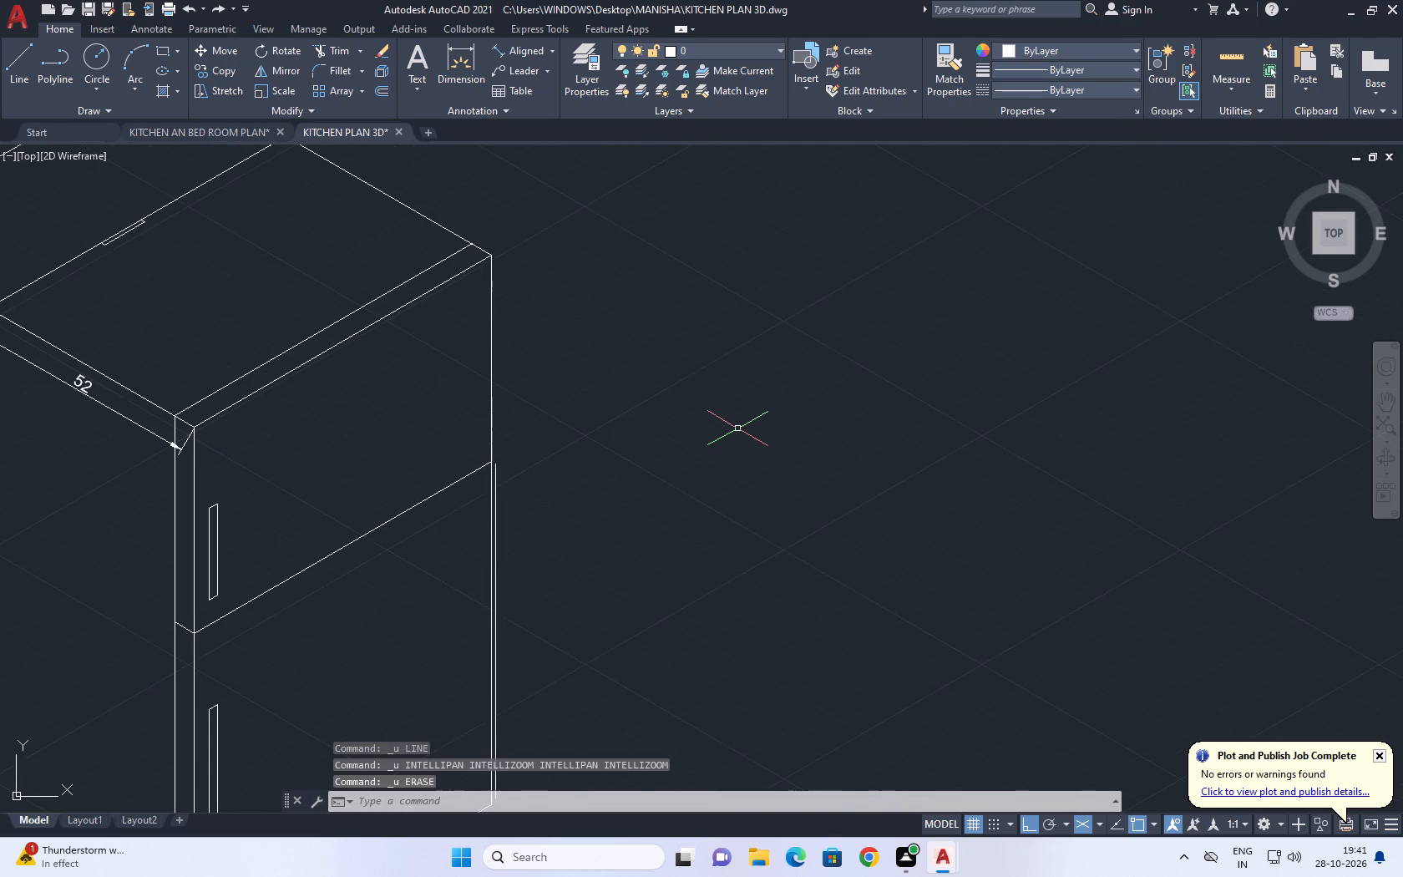
pyautogui.hotkey('ctrl', 'z')
pyautogui.hotkey('ctrl', 'z')
pyautogui.hotkey('ctrl', 'z')
pyautogui.hotkey('ctrl', 'z')
pyautogui.hotkey('ctrl', 'z')
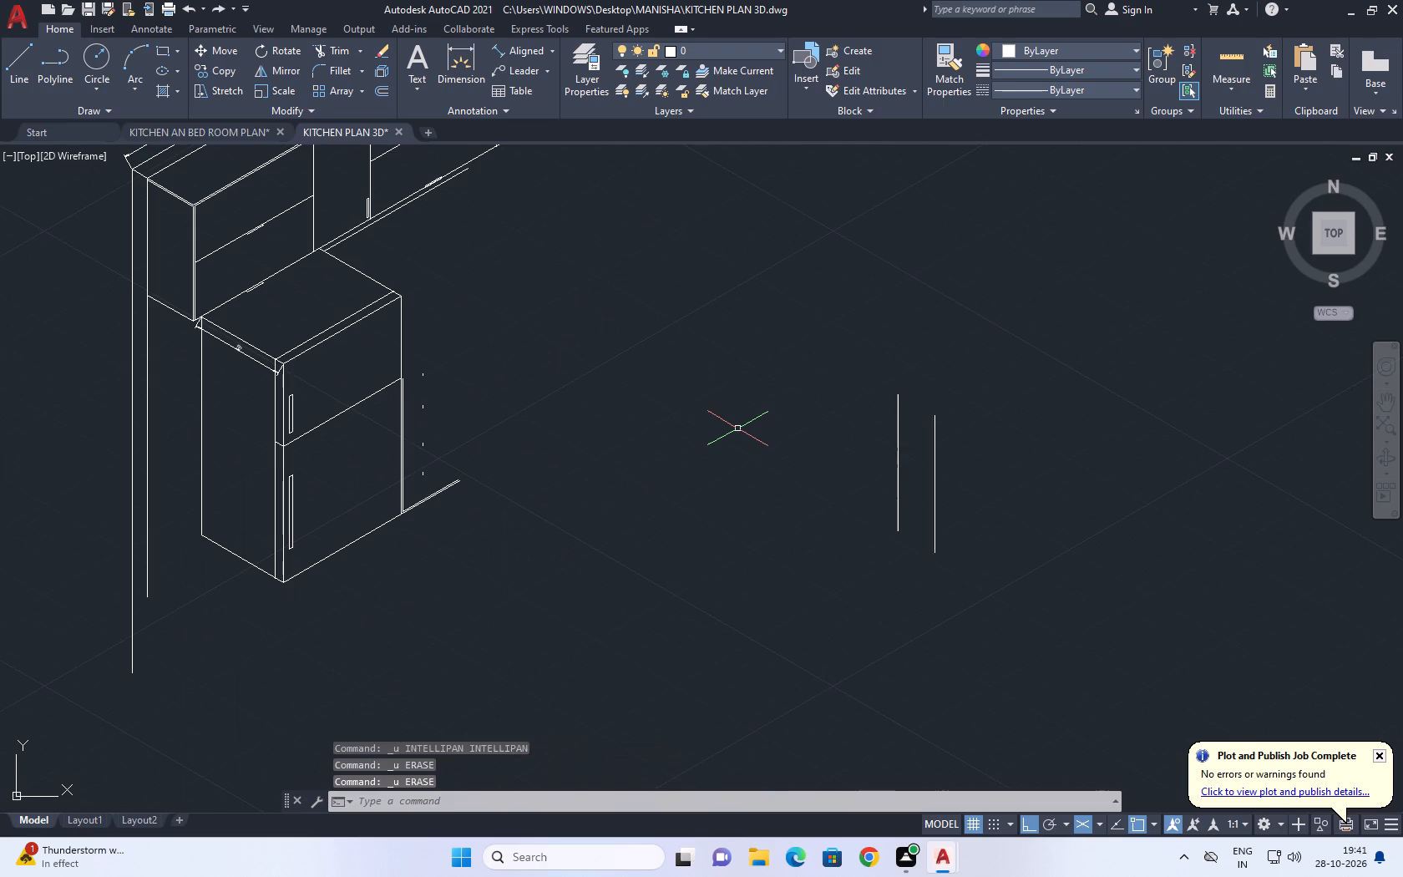
pyautogui.hotkey('ctrl', 'z')
pyautogui.hotkey('ctrl', 'z')
pyautogui.hotkey('ctrl', 'z')
pyautogui.hotkey('ctrl', 'z')
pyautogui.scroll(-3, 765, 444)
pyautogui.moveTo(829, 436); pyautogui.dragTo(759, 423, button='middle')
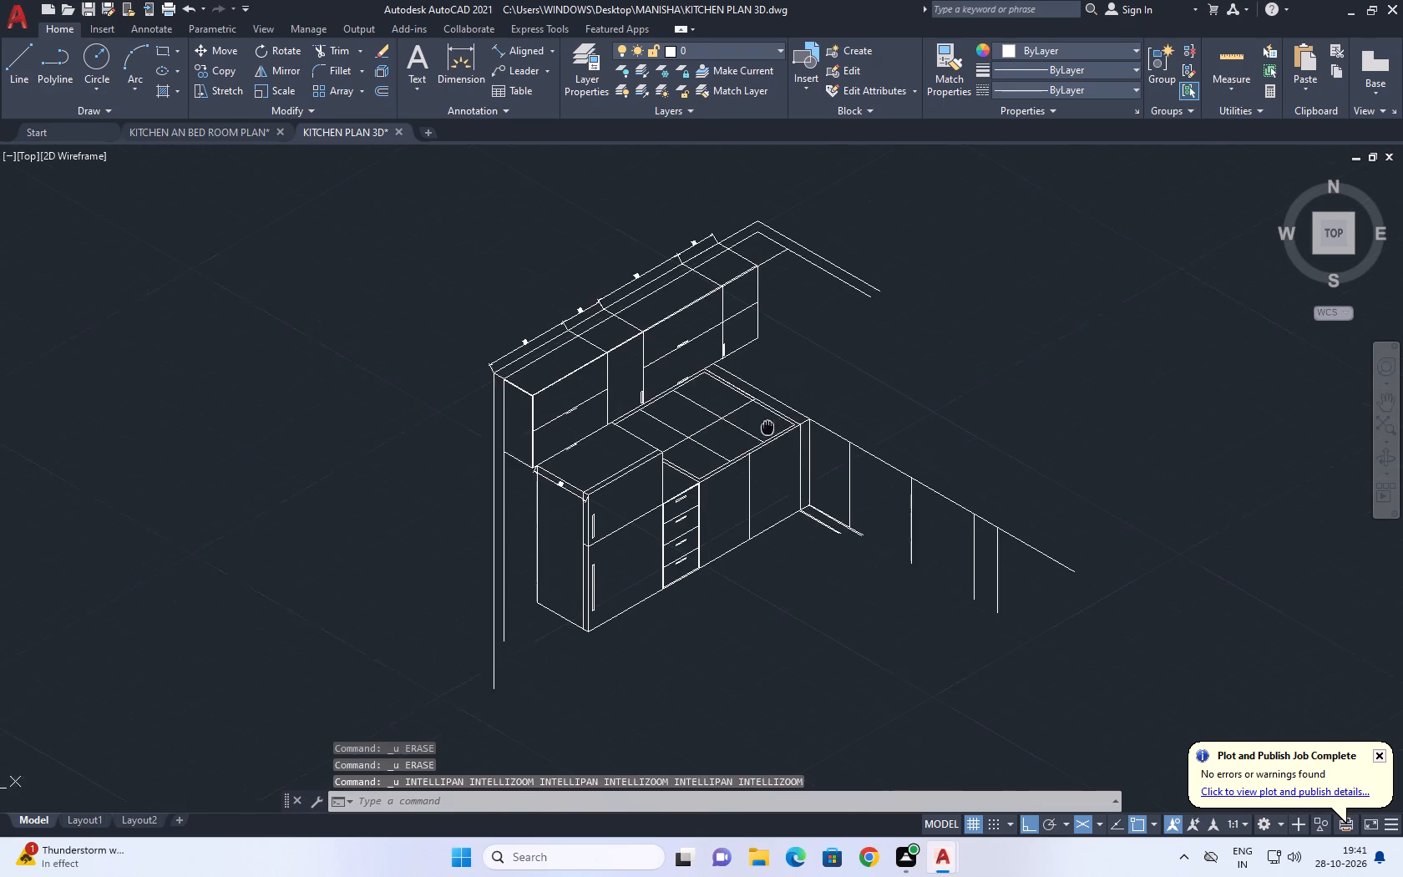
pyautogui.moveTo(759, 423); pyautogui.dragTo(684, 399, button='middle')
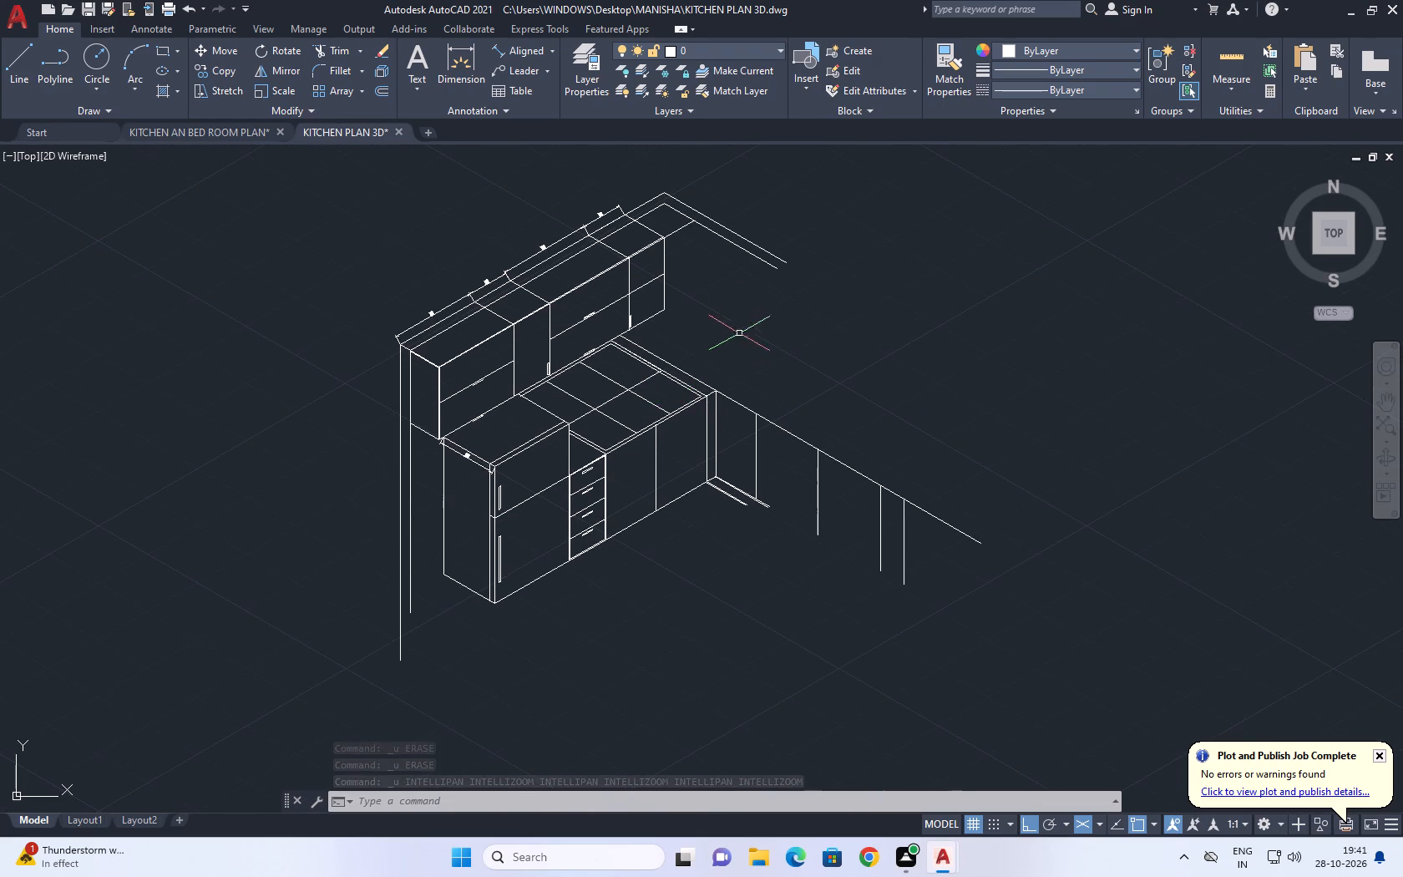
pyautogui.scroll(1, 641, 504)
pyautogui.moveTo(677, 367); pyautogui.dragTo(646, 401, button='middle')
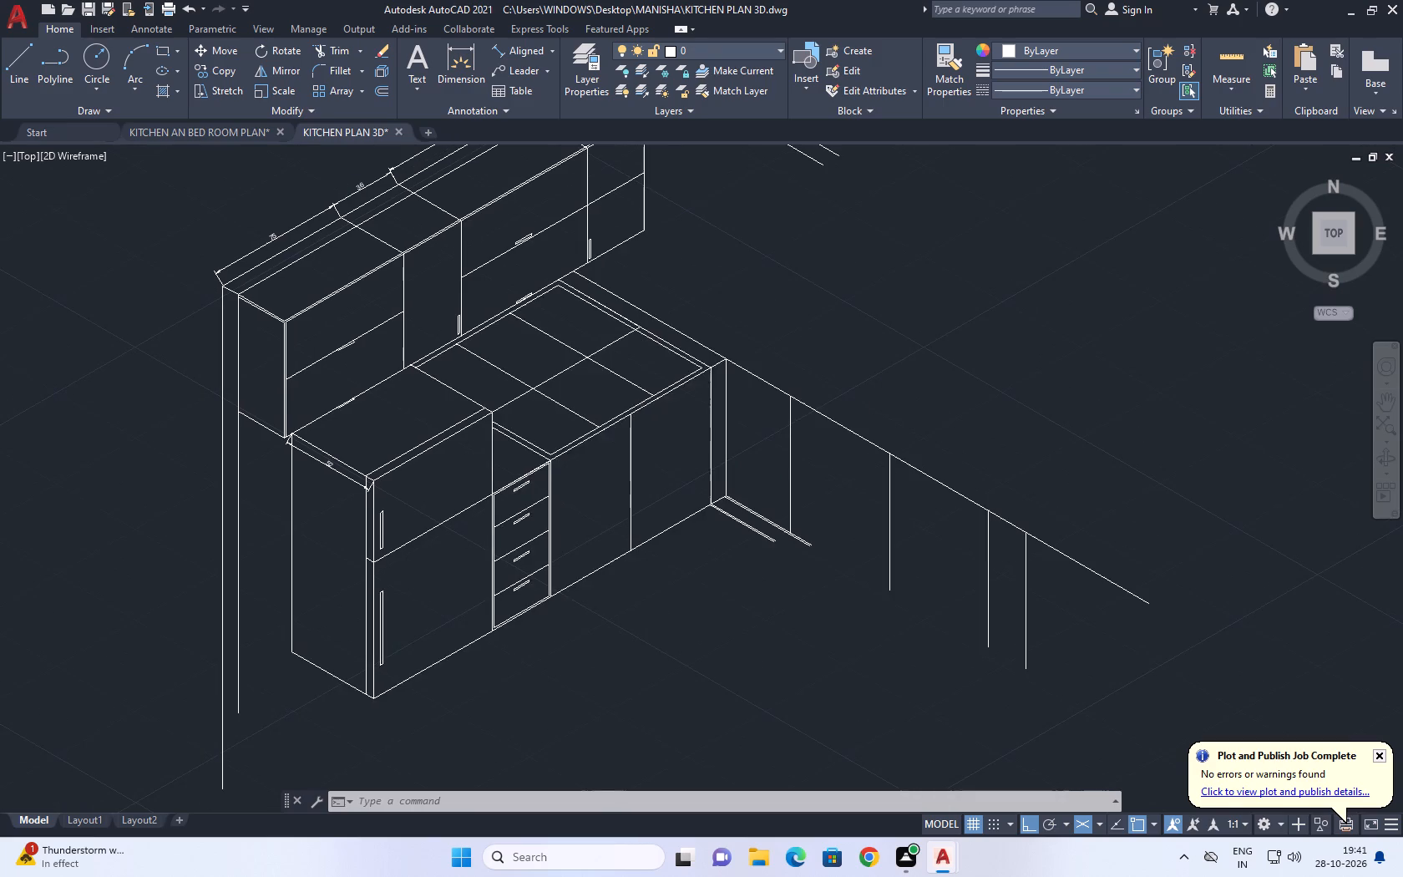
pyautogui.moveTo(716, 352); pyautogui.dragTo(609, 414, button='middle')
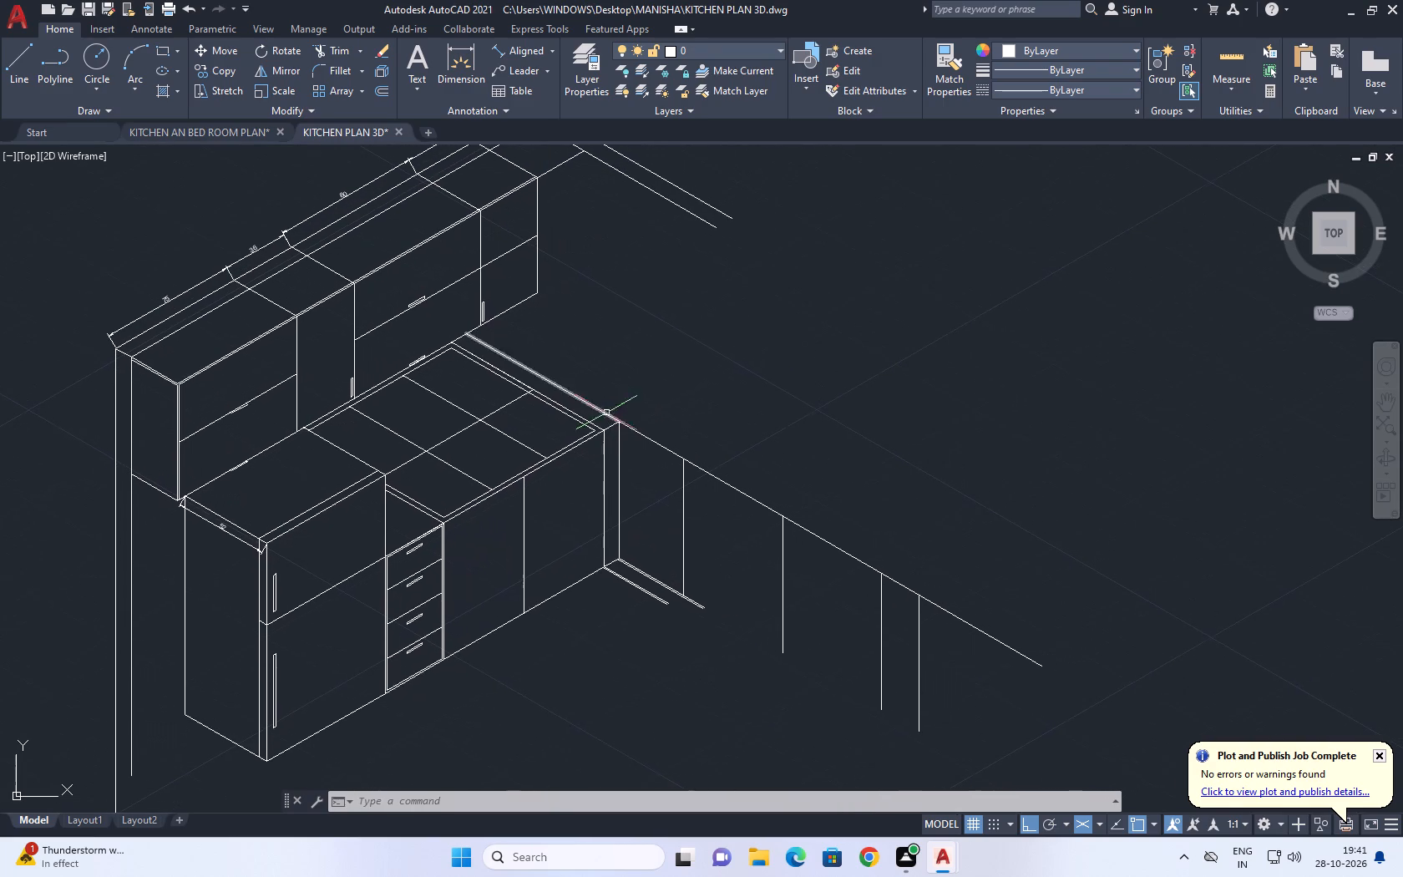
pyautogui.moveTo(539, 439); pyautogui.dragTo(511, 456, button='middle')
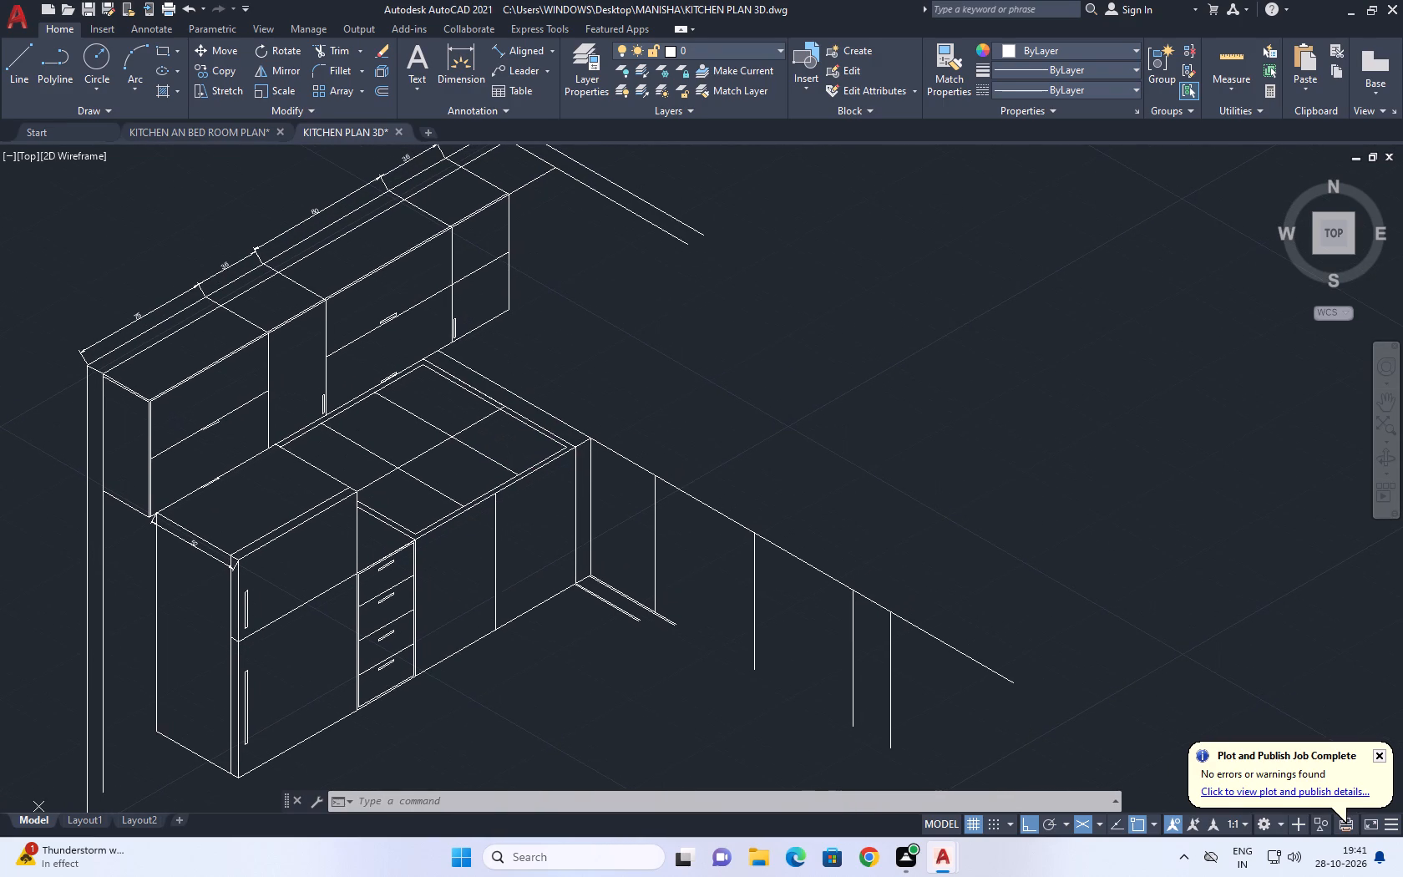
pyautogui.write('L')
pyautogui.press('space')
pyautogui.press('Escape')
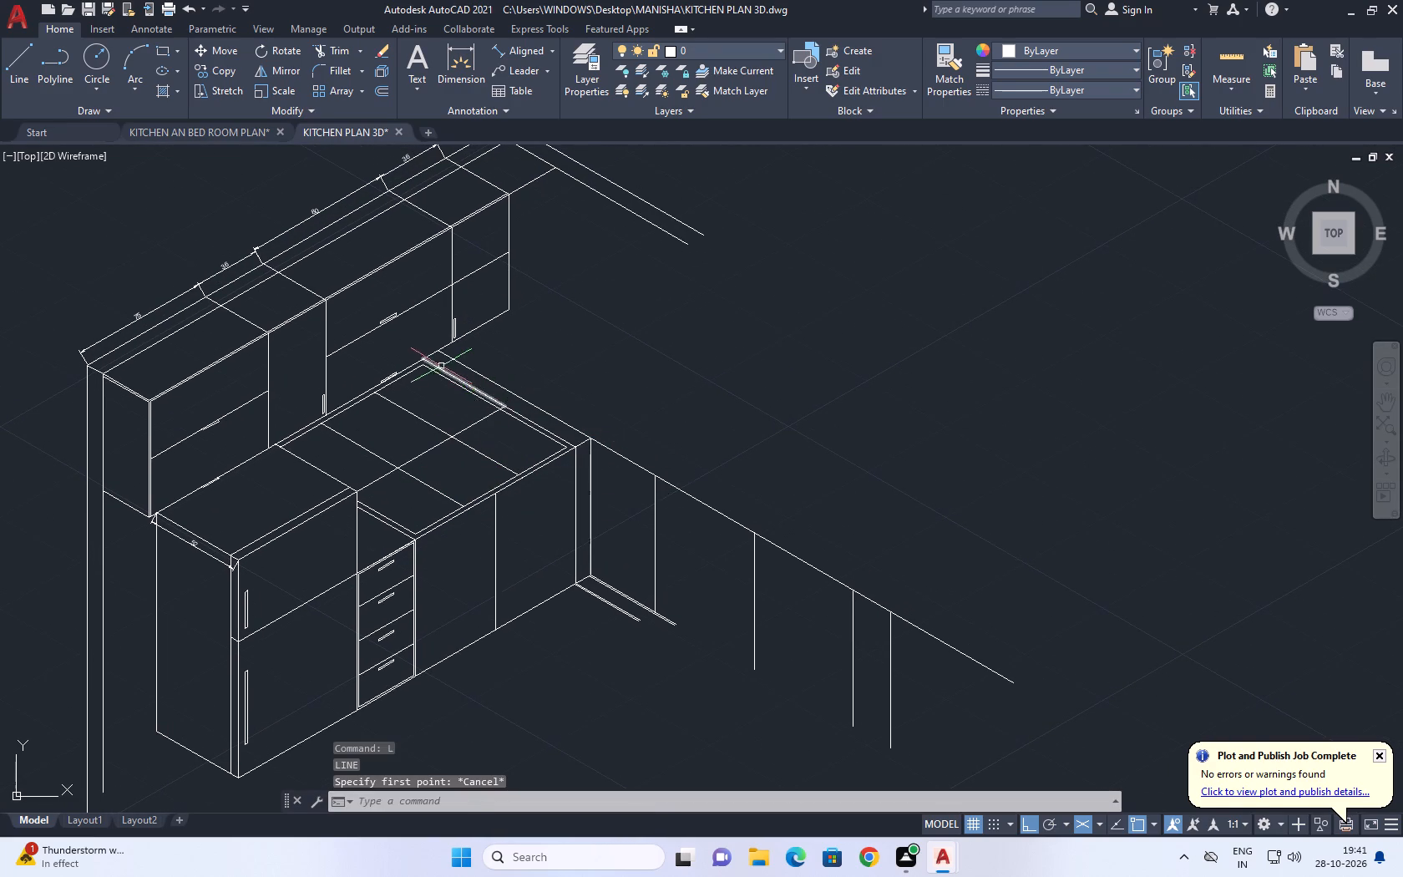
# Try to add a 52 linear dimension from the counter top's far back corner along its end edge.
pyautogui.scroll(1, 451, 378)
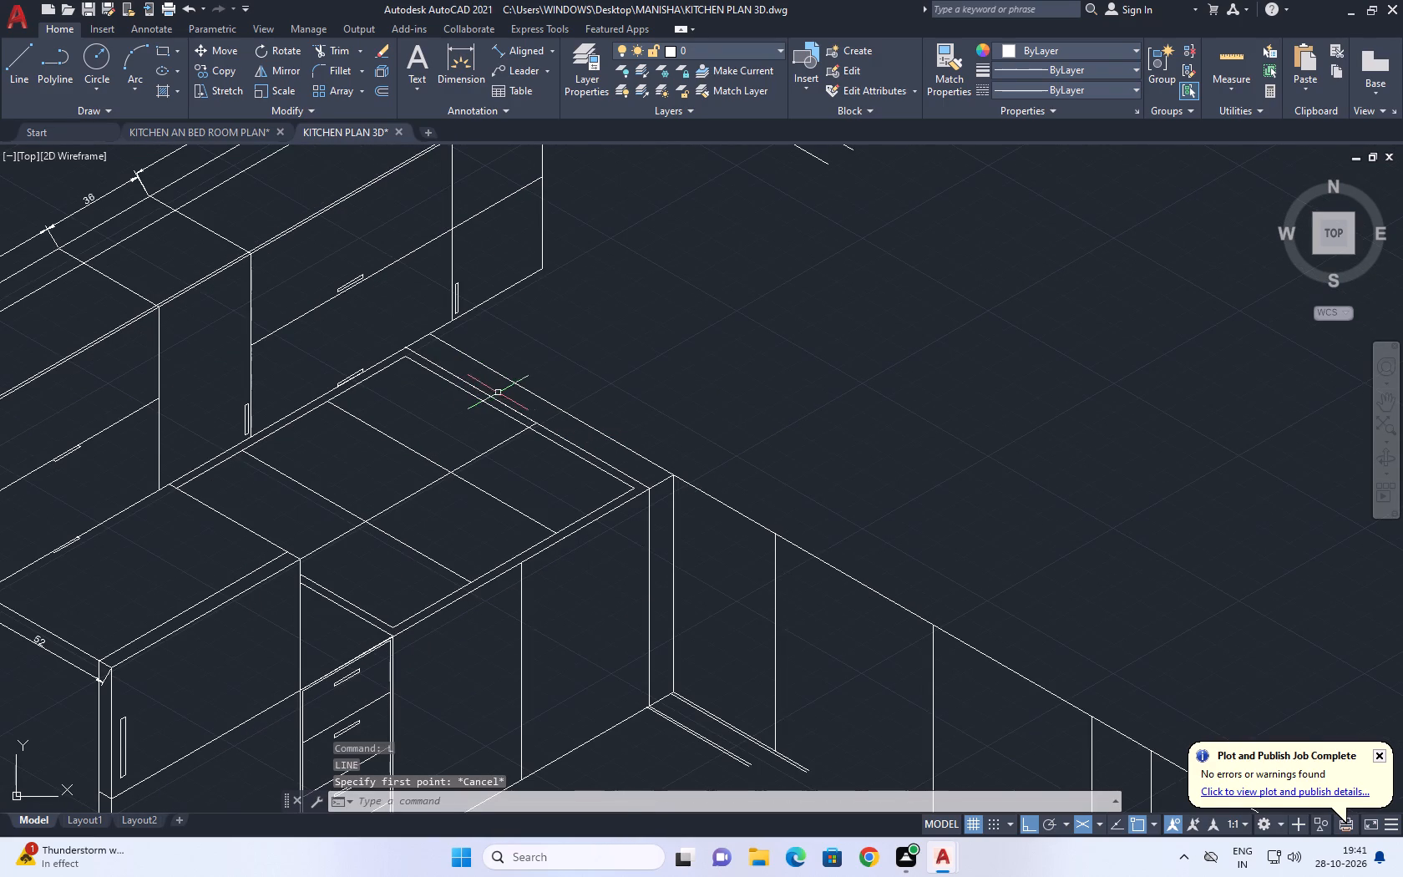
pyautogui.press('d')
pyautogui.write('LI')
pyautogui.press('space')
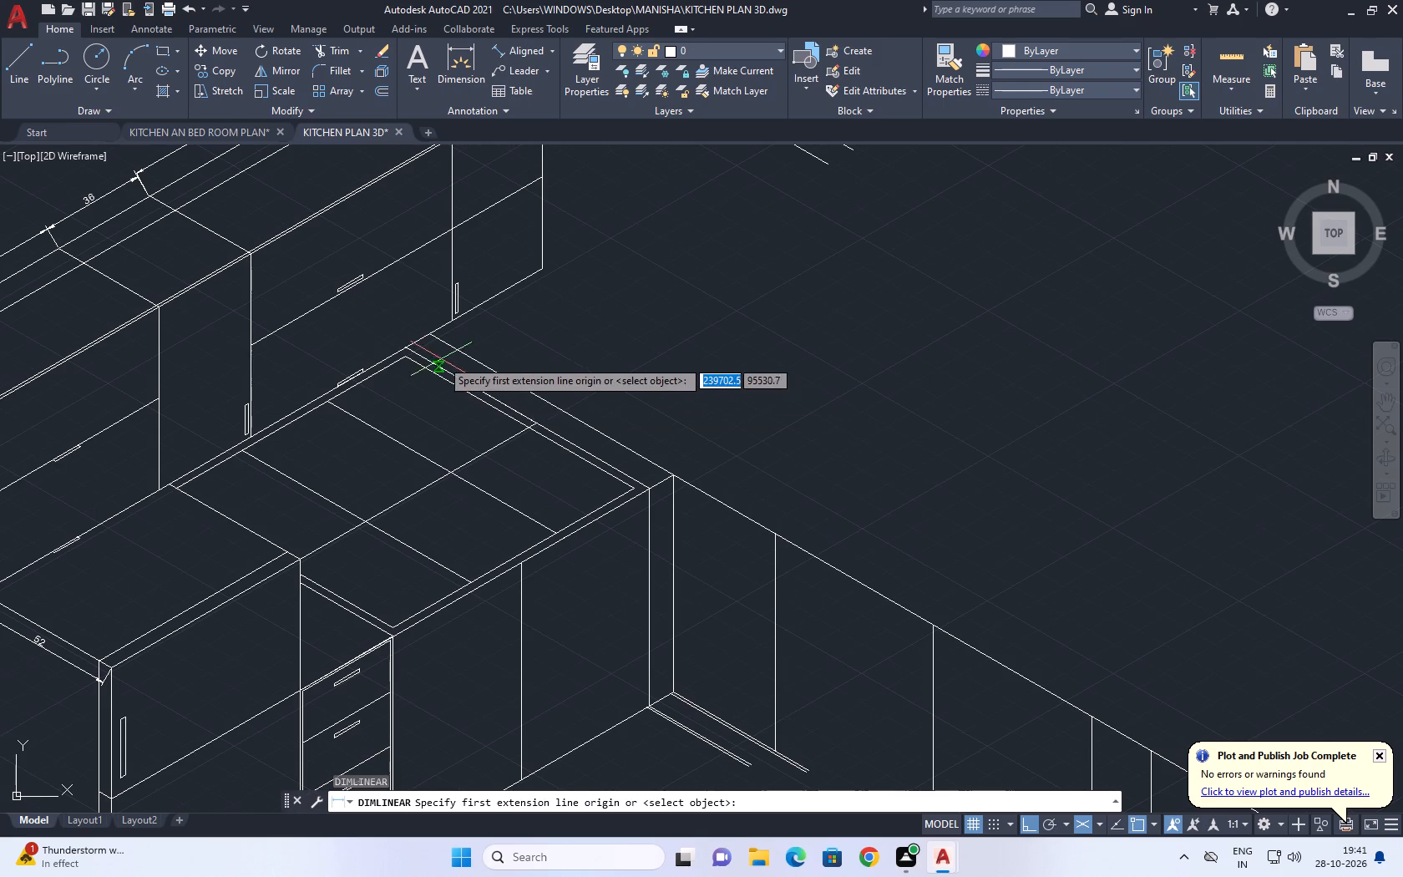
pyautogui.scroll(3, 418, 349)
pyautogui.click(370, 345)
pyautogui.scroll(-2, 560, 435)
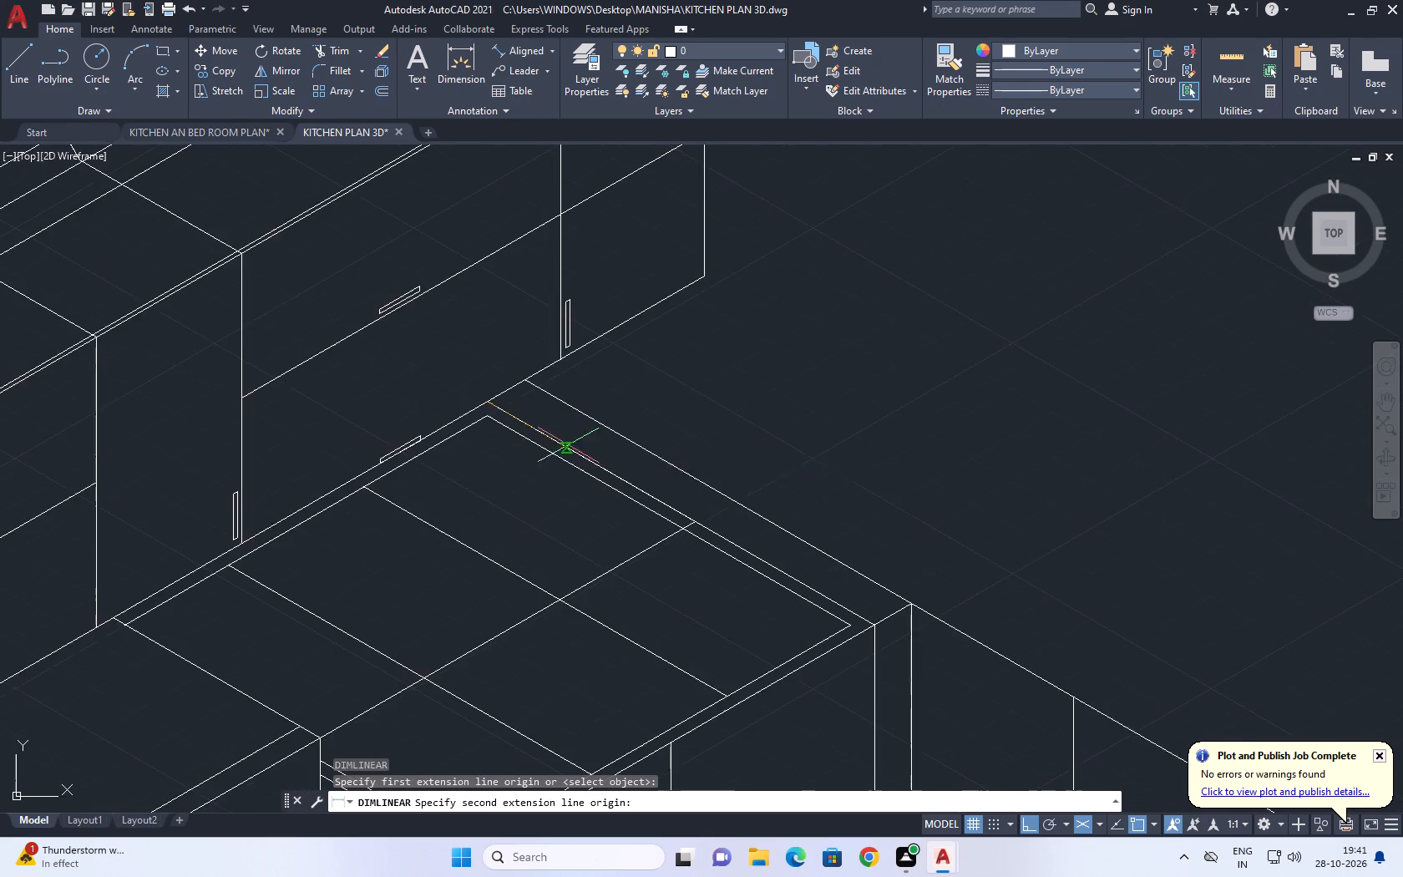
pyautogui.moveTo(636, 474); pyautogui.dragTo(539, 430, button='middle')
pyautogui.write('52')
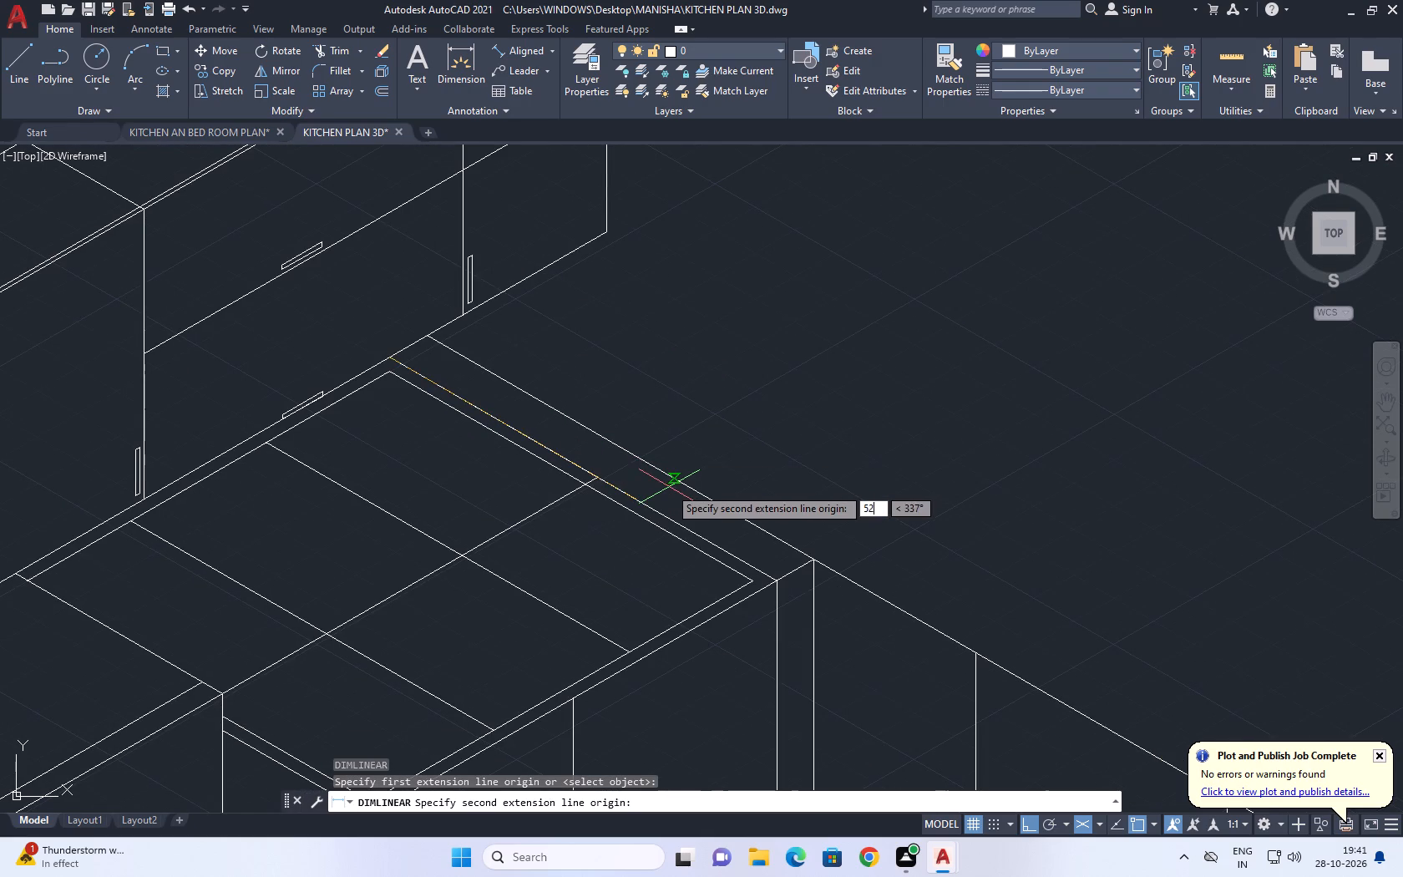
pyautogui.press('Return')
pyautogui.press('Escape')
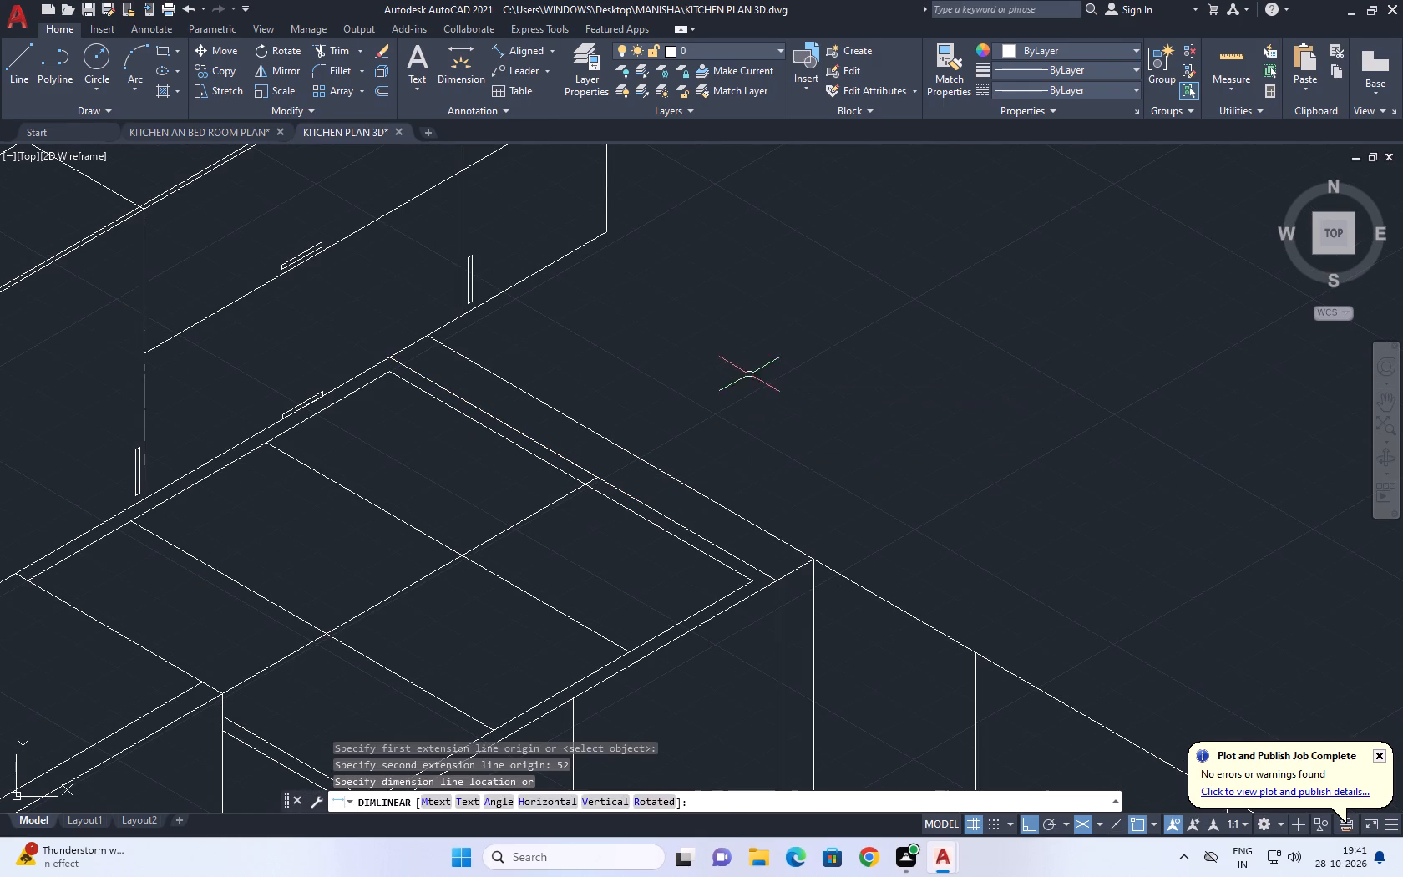
# Place a 52 aligned dimension from the counter top's far back corner along its end edge, with Ortho on.
pyautogui.press('F8')
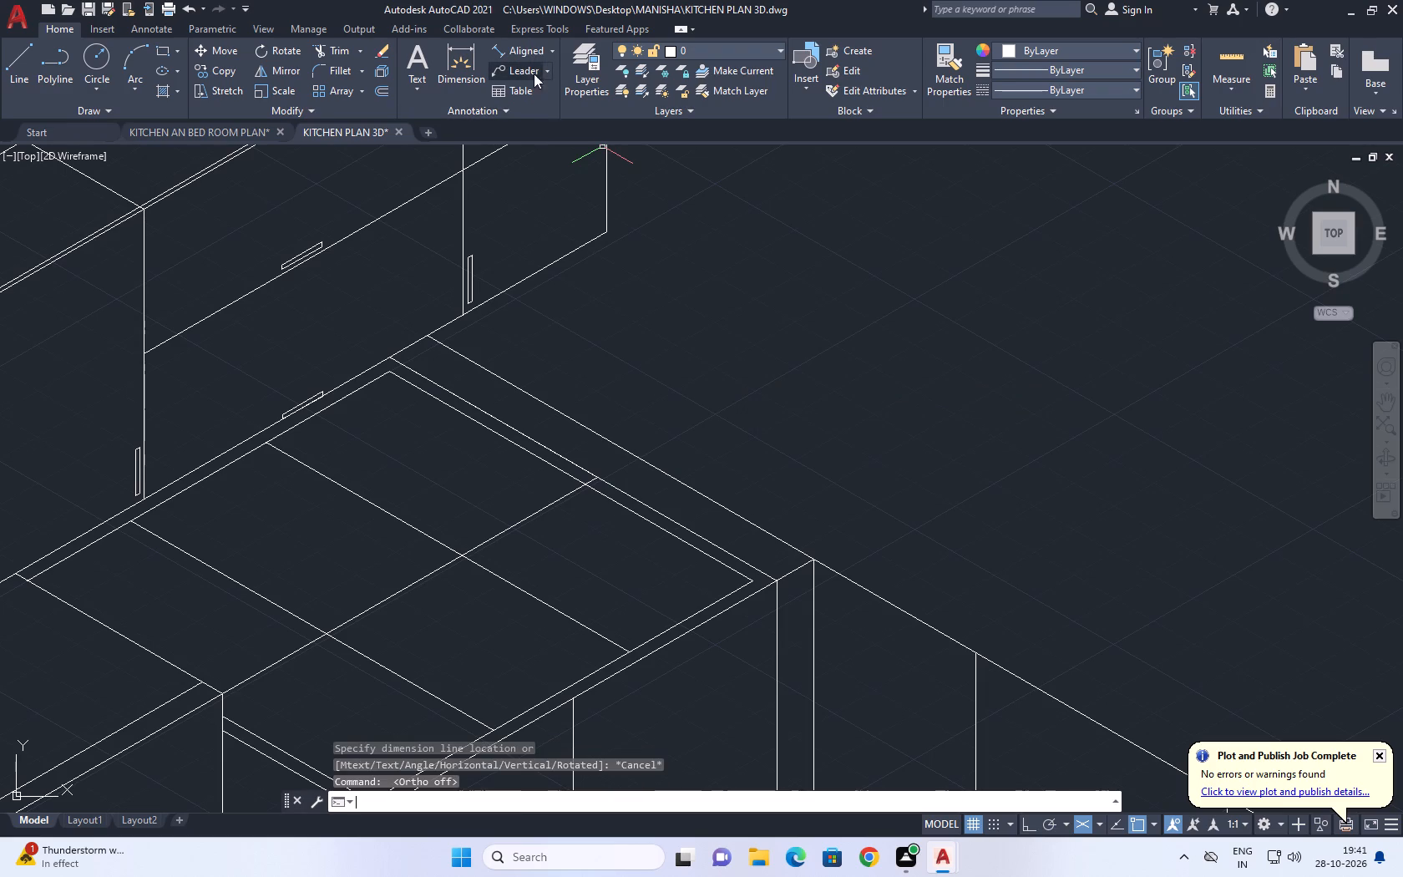
pyautogui.click(522, 48)
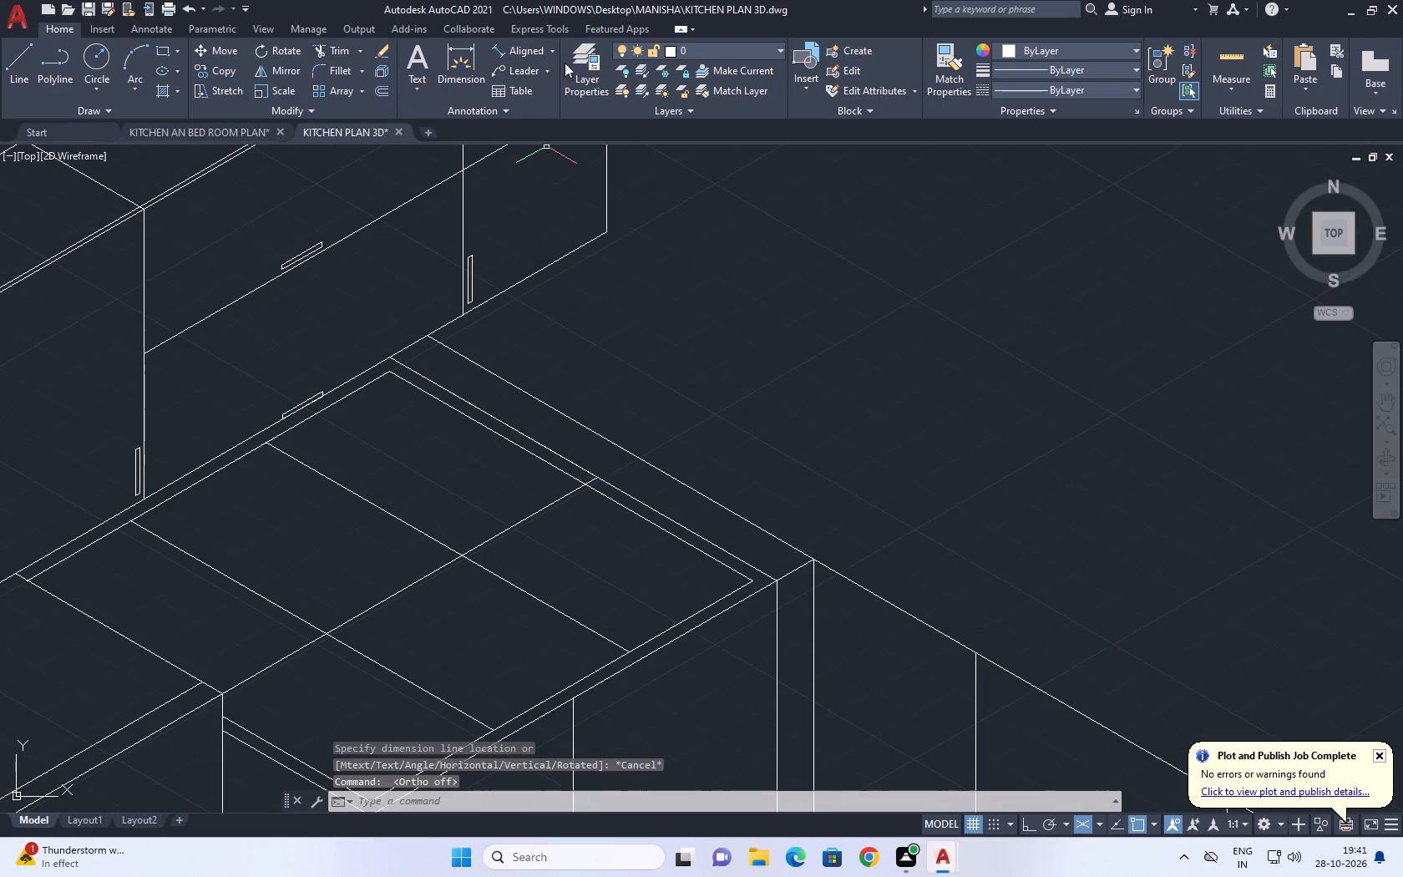
pyautogui.click(524, 53)
pyautogui.click(391, 359)
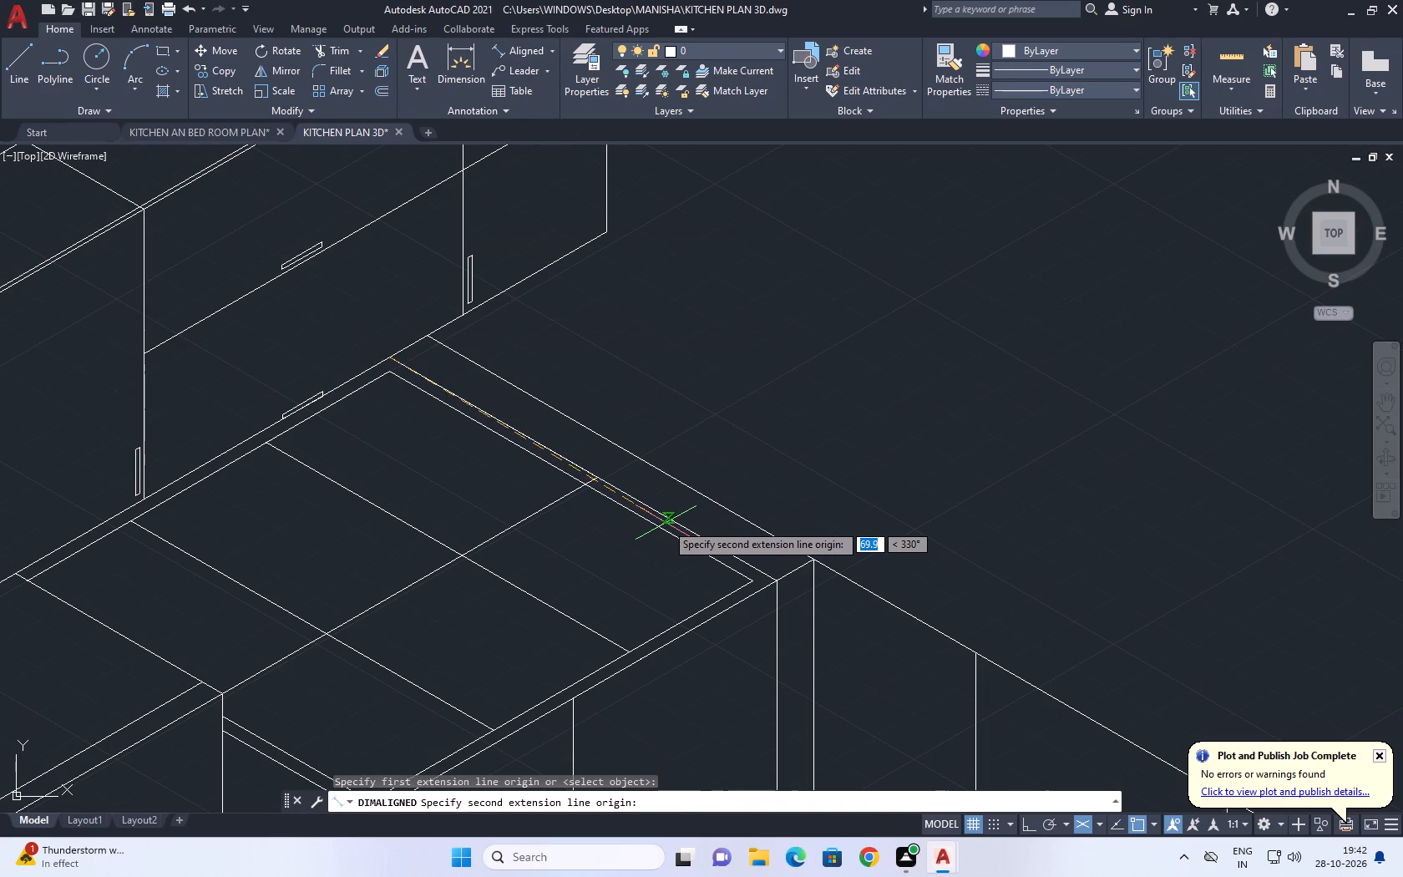
pyautogui.press('F8')
pyautogui.write('52')
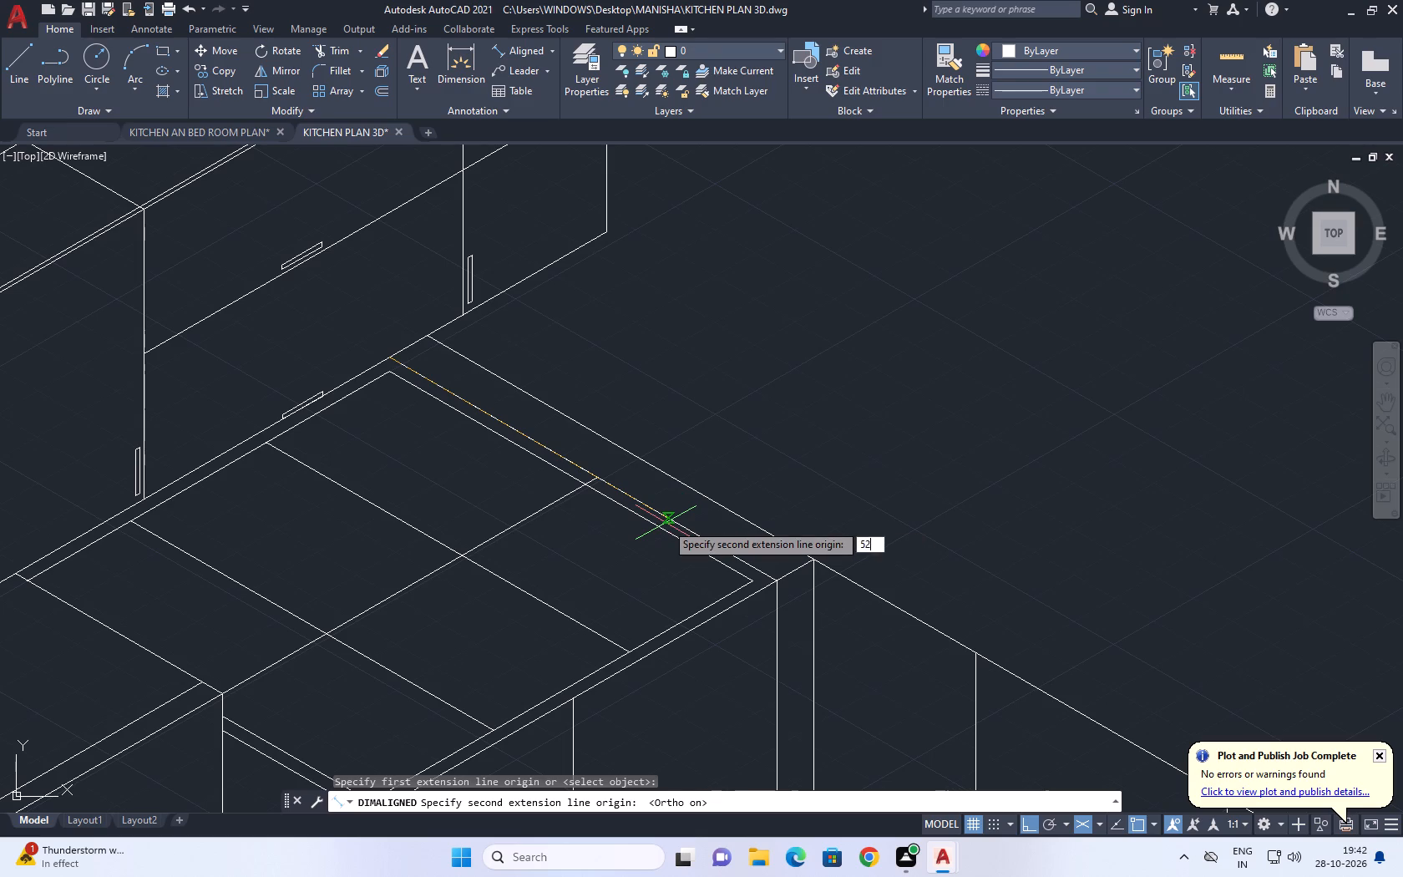
pyautogui.press('Return')
pyautogui.click(762, 471)
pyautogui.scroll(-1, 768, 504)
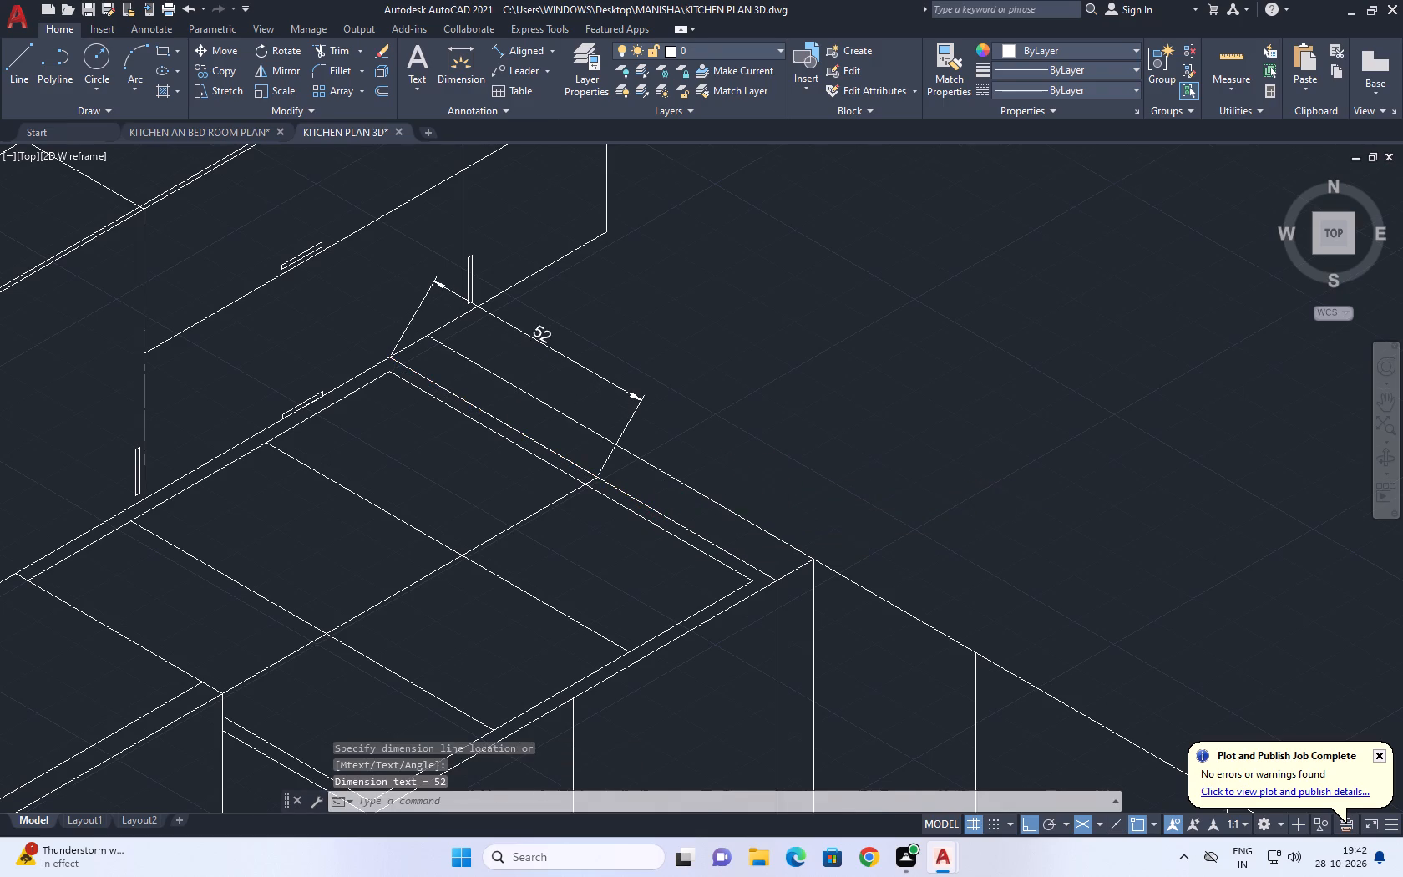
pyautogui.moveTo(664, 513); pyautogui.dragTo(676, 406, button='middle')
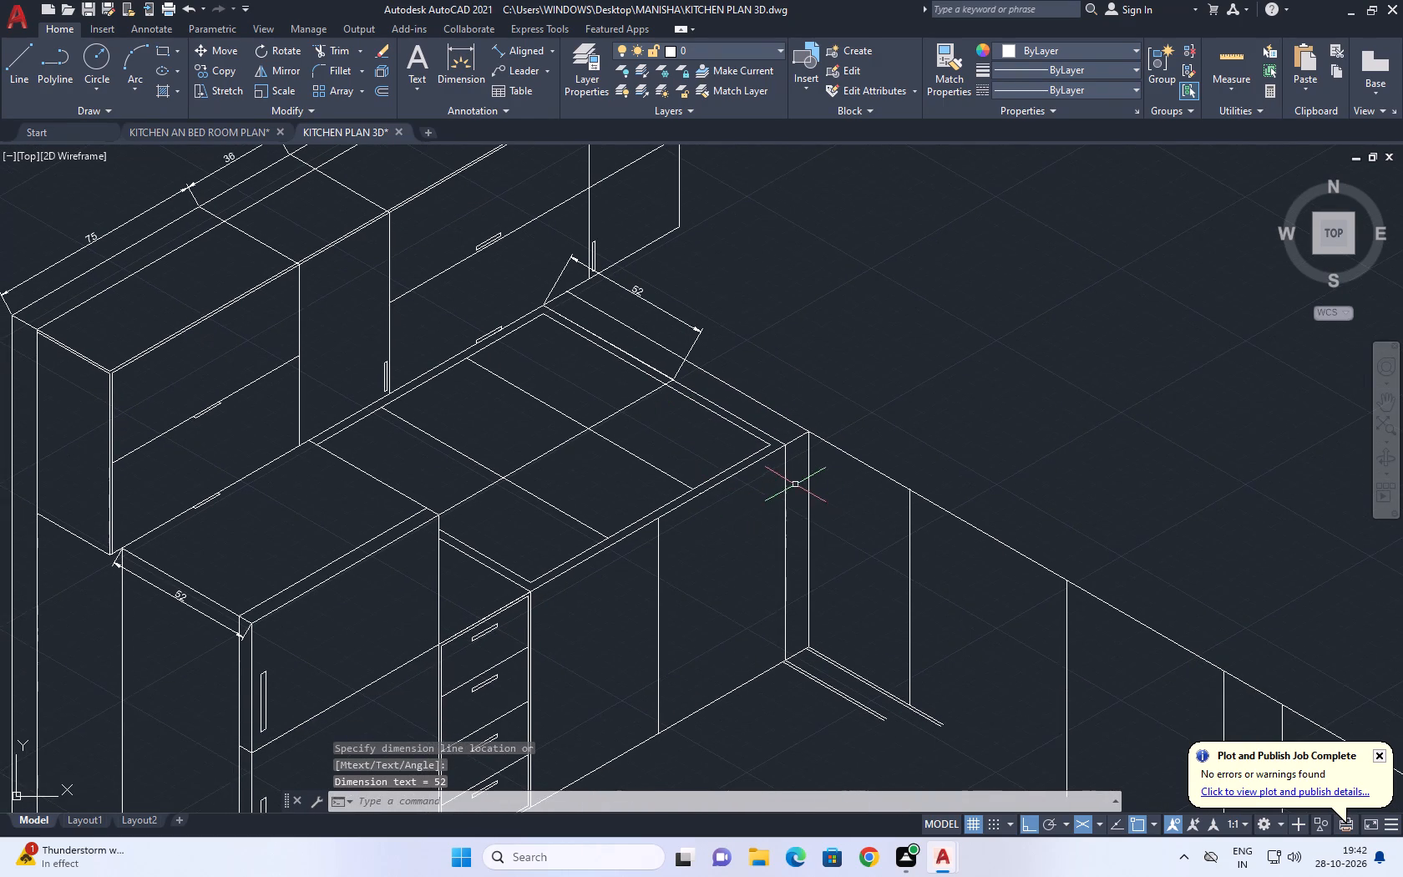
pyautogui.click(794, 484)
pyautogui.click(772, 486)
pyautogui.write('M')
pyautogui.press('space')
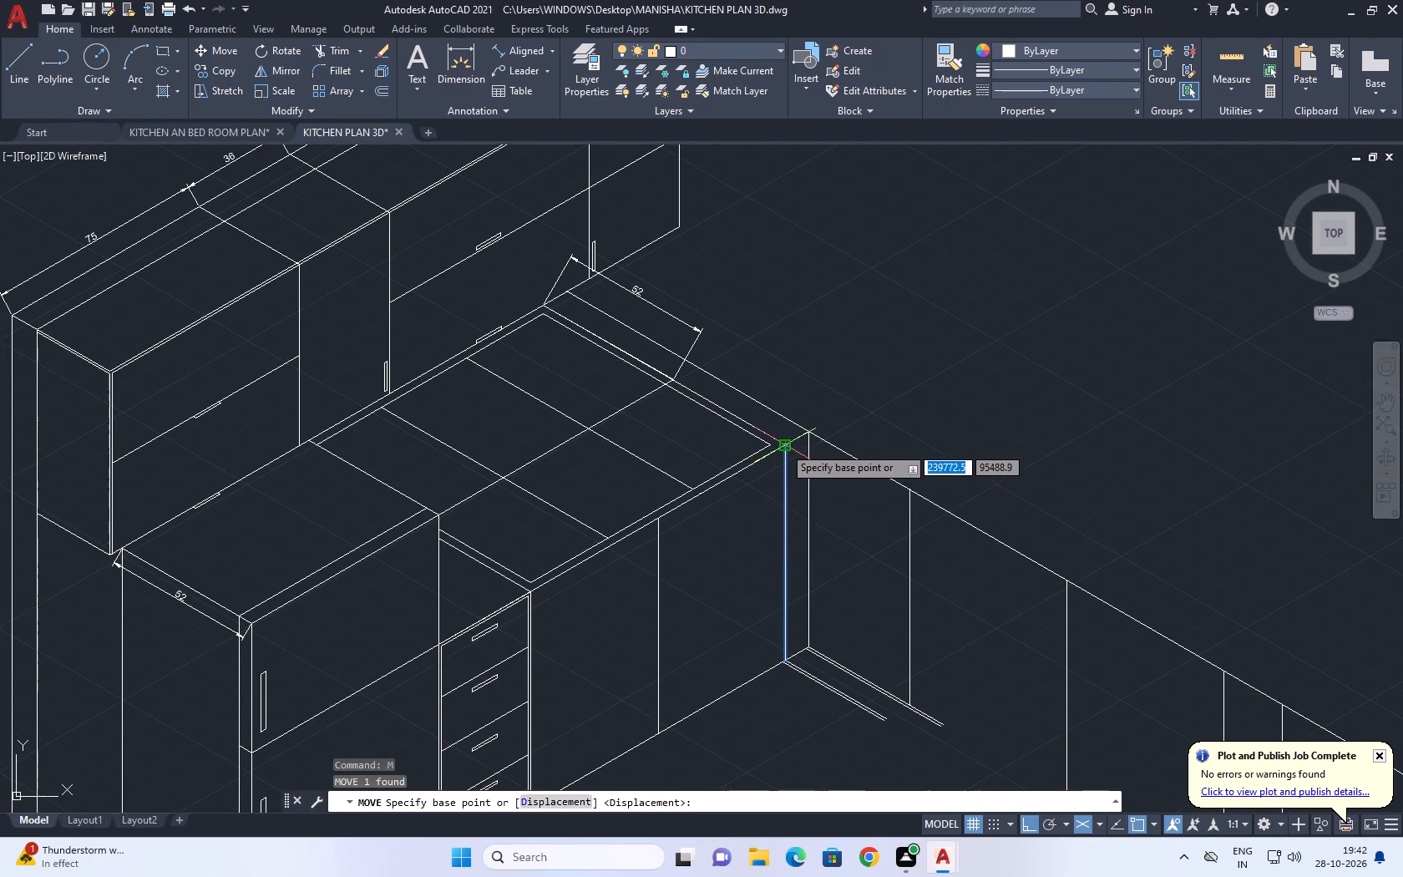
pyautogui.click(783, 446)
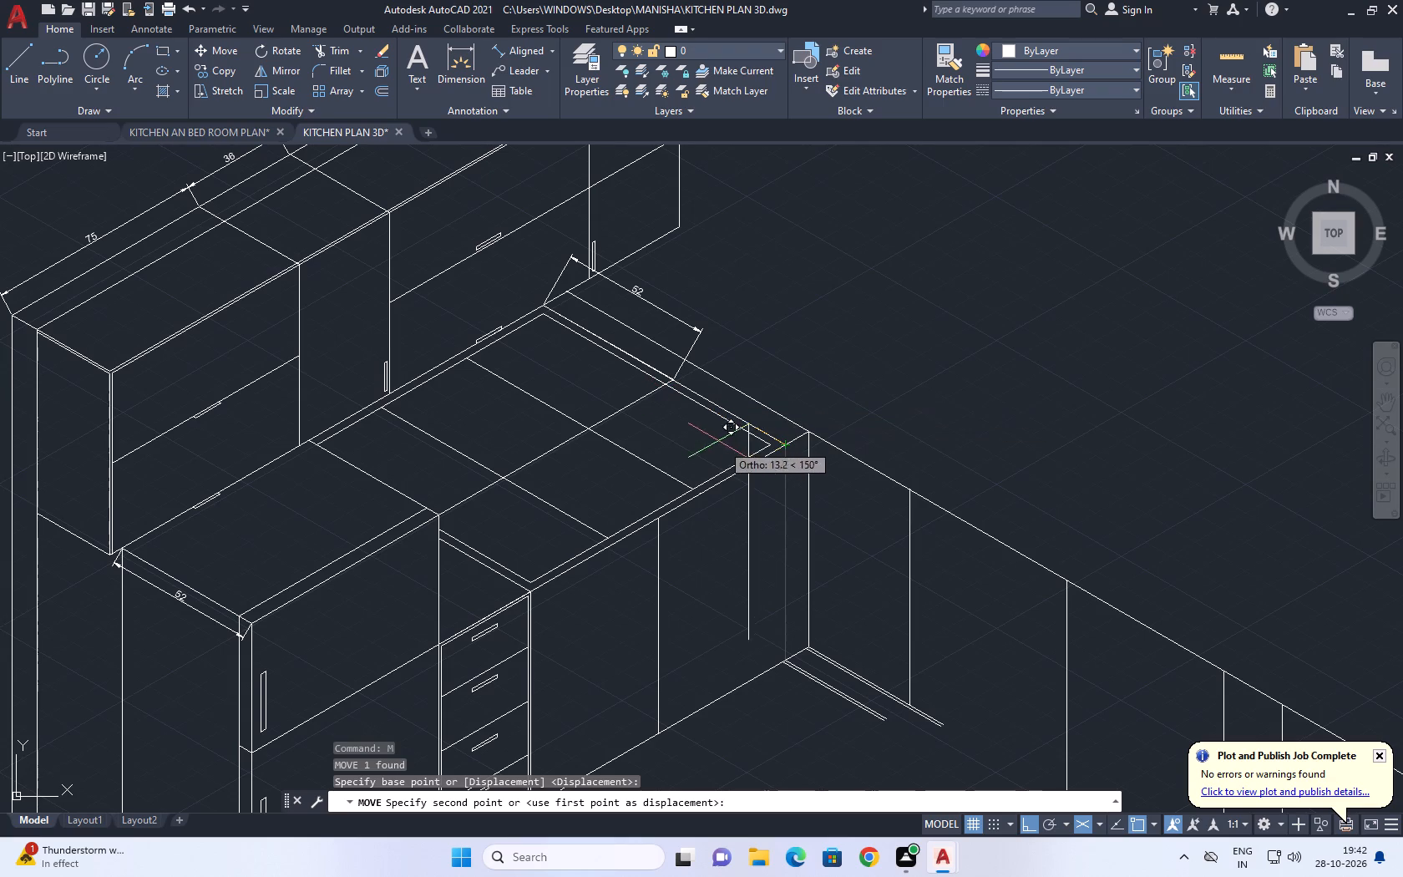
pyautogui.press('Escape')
# Move the lengthwise sloping line that crosses the middle of the counter top 250 vertically downward in the right isoplane.
pyautogui.click(646, 395)
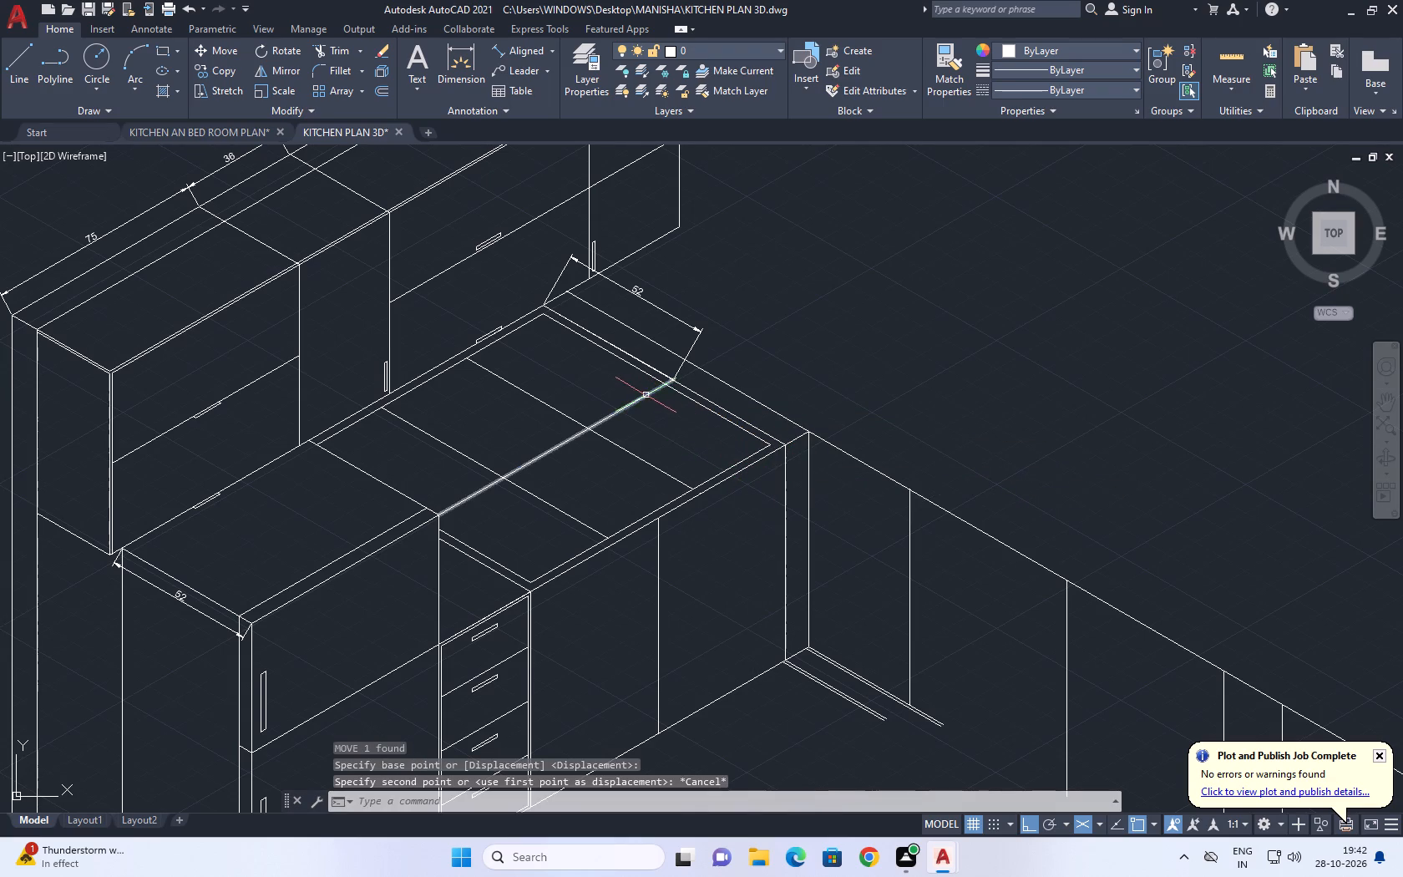
pyautogui.moveTo(639, 431); pyautogui.dragTo(704, 317, button='middle')
pyautogui.write('M')
pyautogui.press('space')
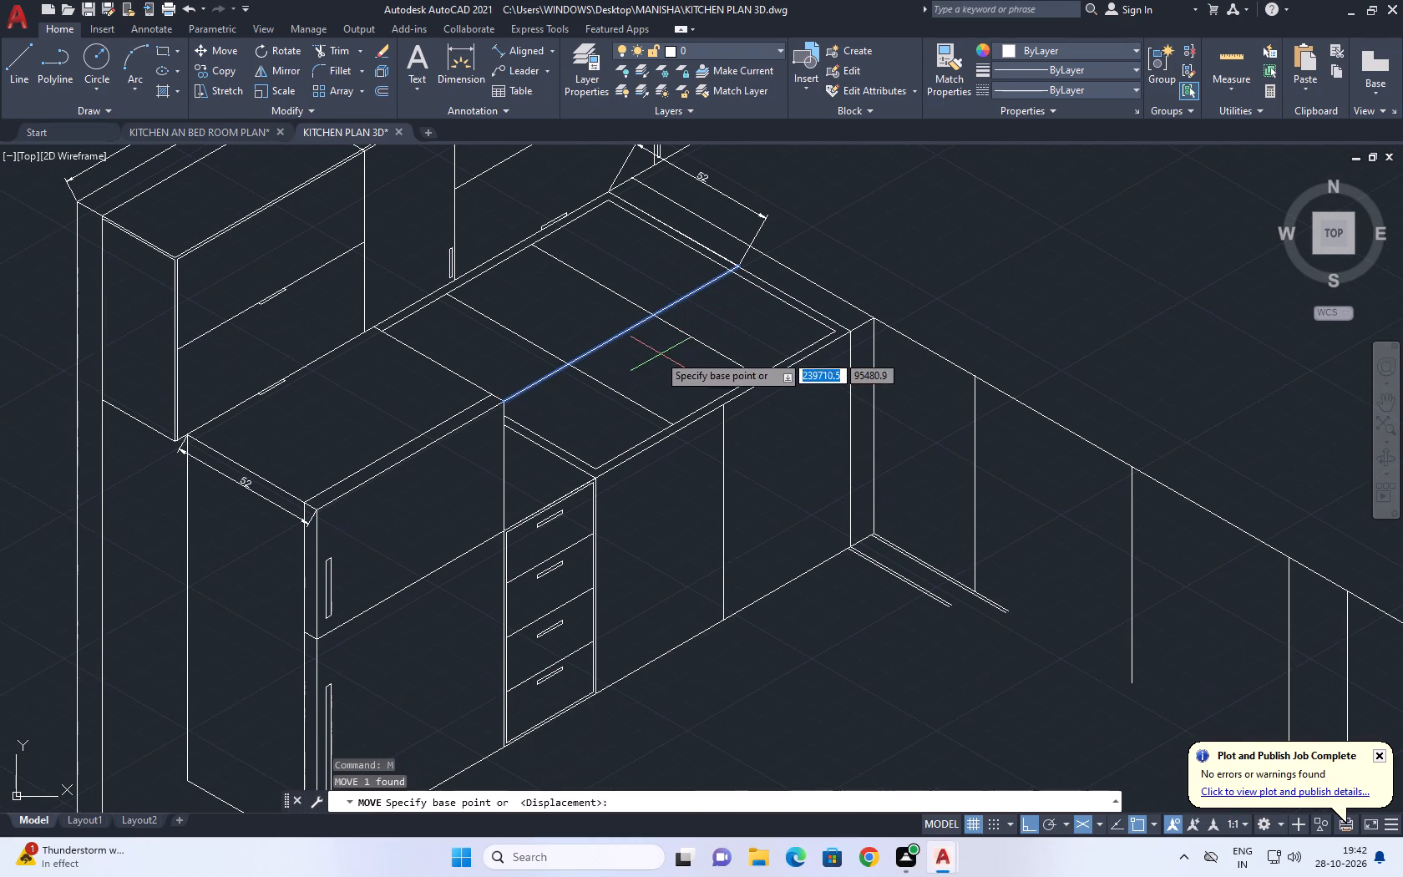
pyautogui.click(648, 336)
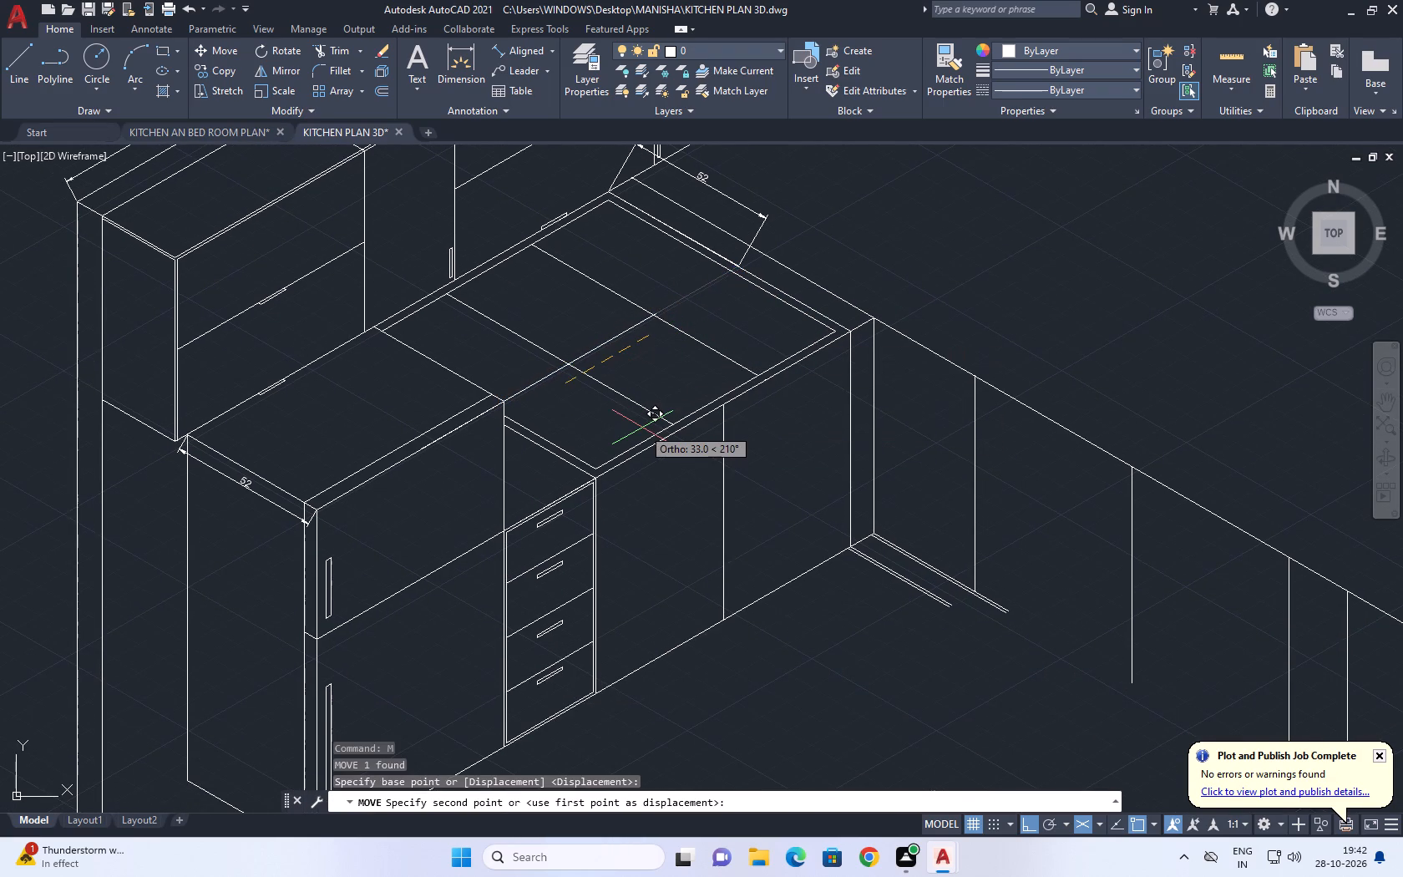
pyautogui.press('F5')
pyautogui.scroll(2, 649, 469)
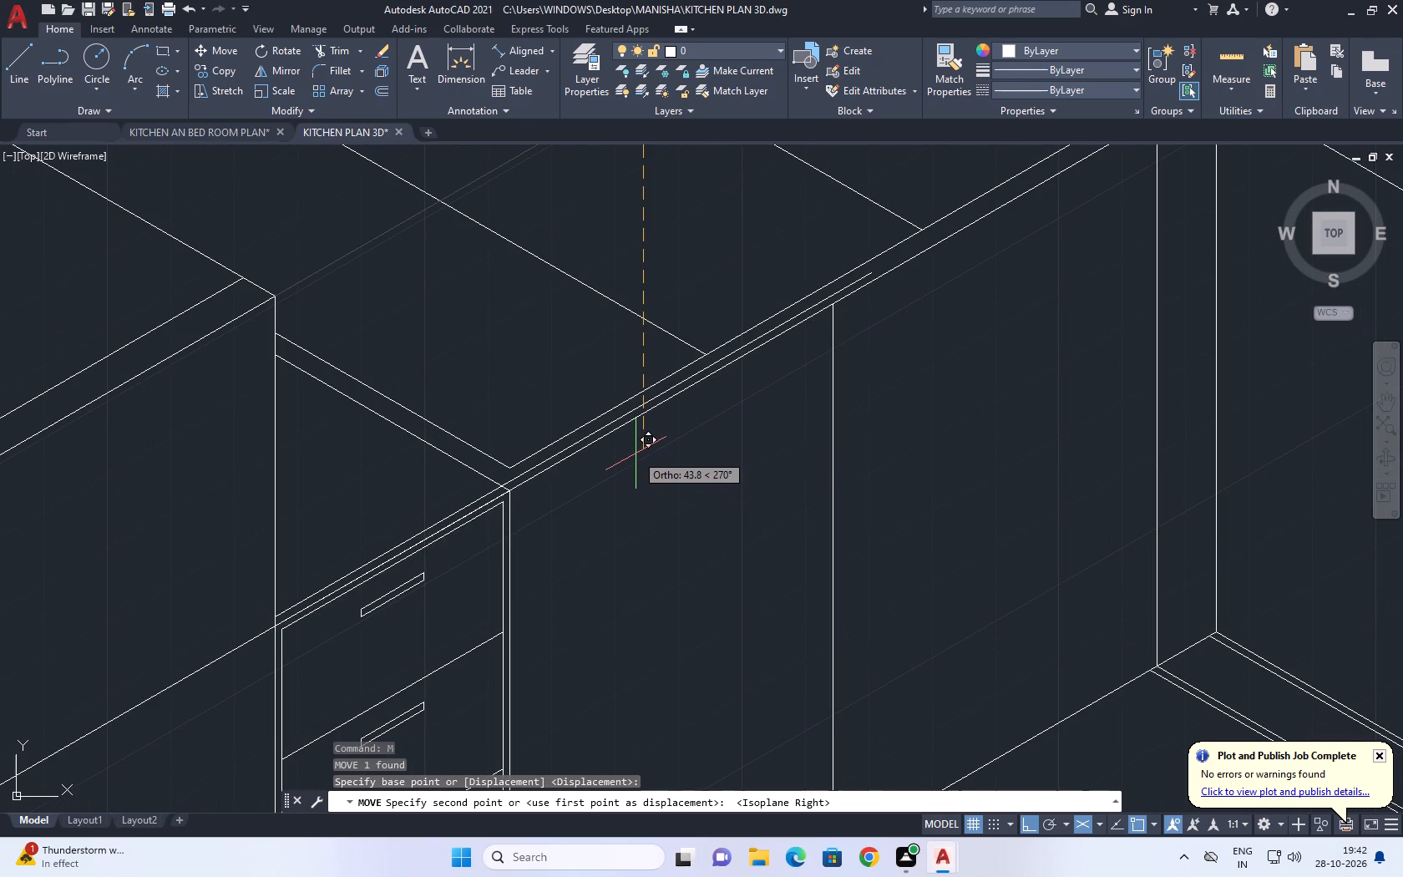
pyautogui.scroll(1, 635, 454)
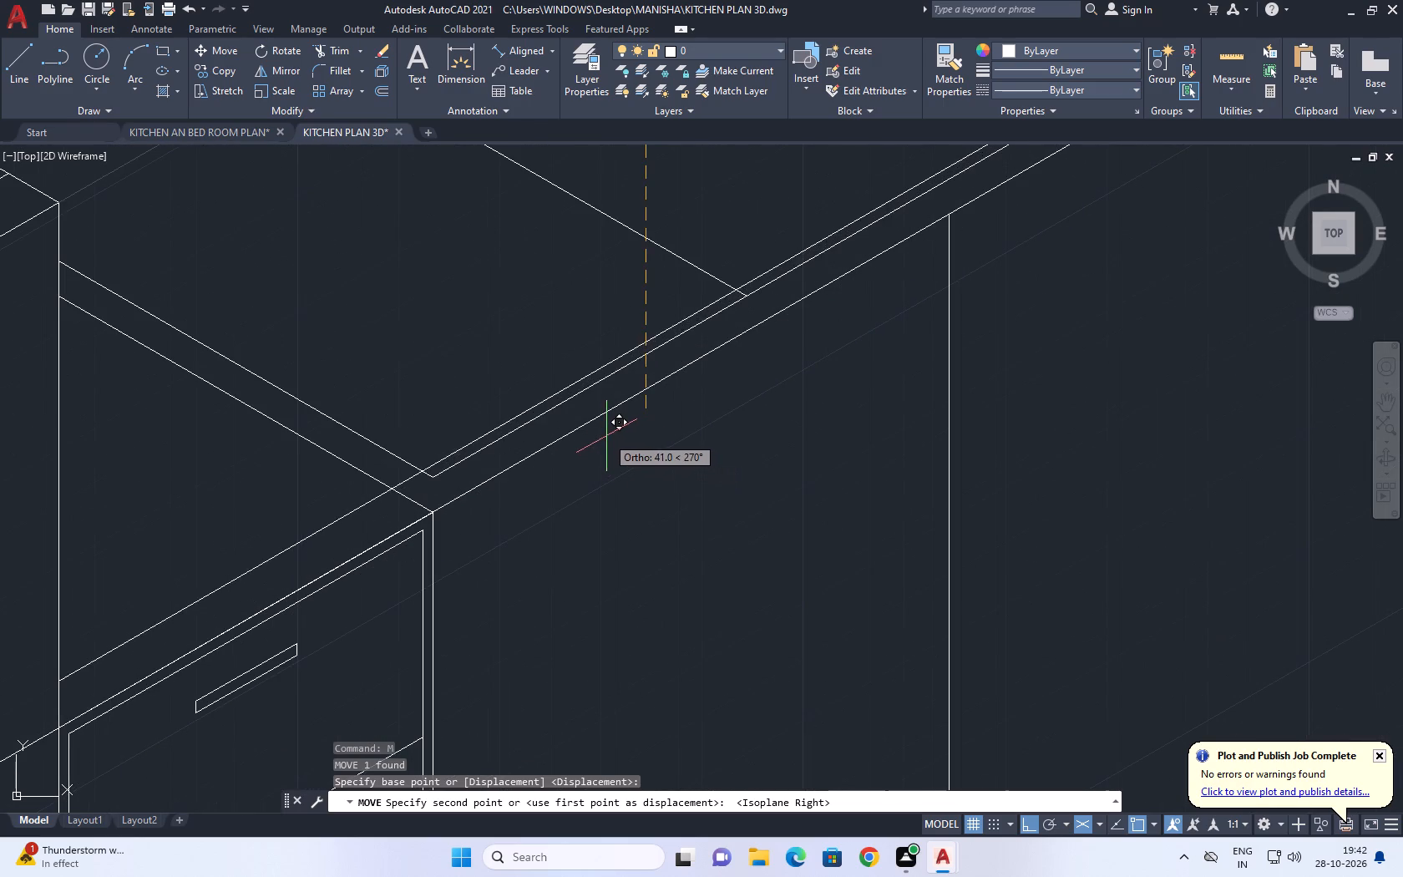
pyautogui.scroll(-3, 626, 449)
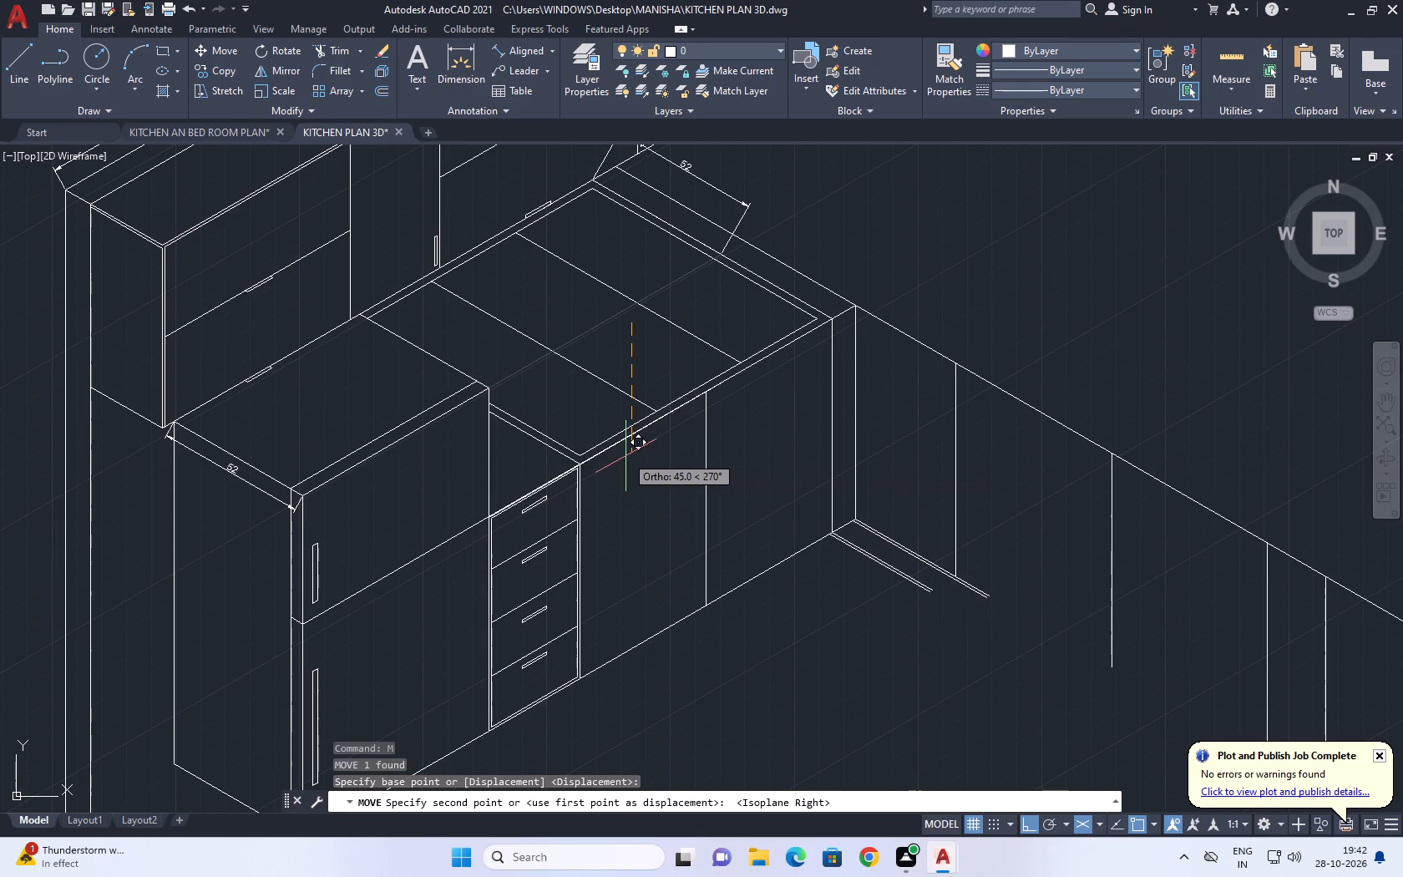
pyautogui.press('2')
pyautogui.write('50')
pyautogui.press('Return')
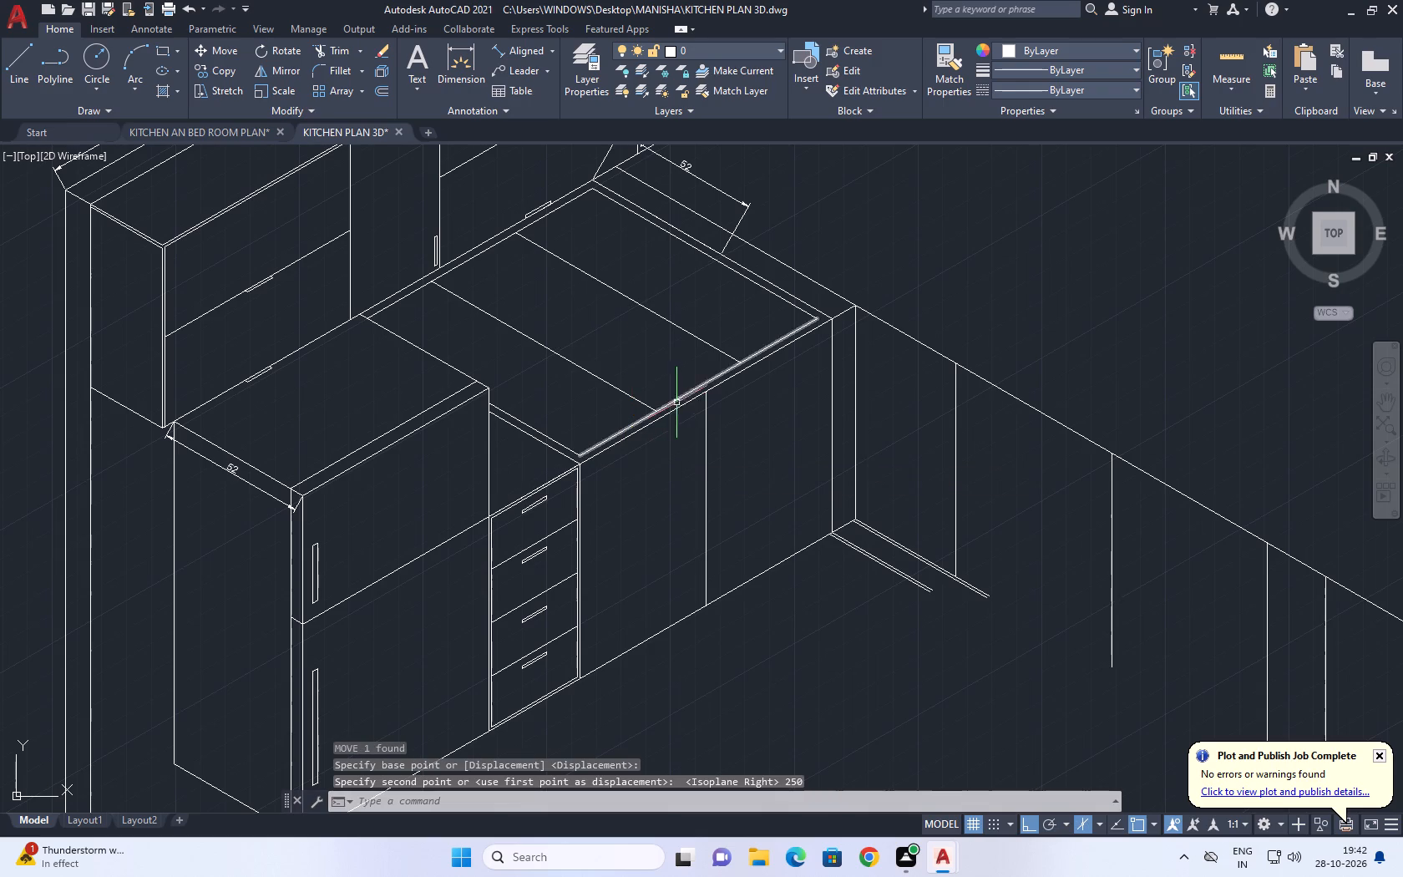
# Undo the last move of the lengthwise sloping line across the middle of the counter top.
pyautogui.click(672, 411)
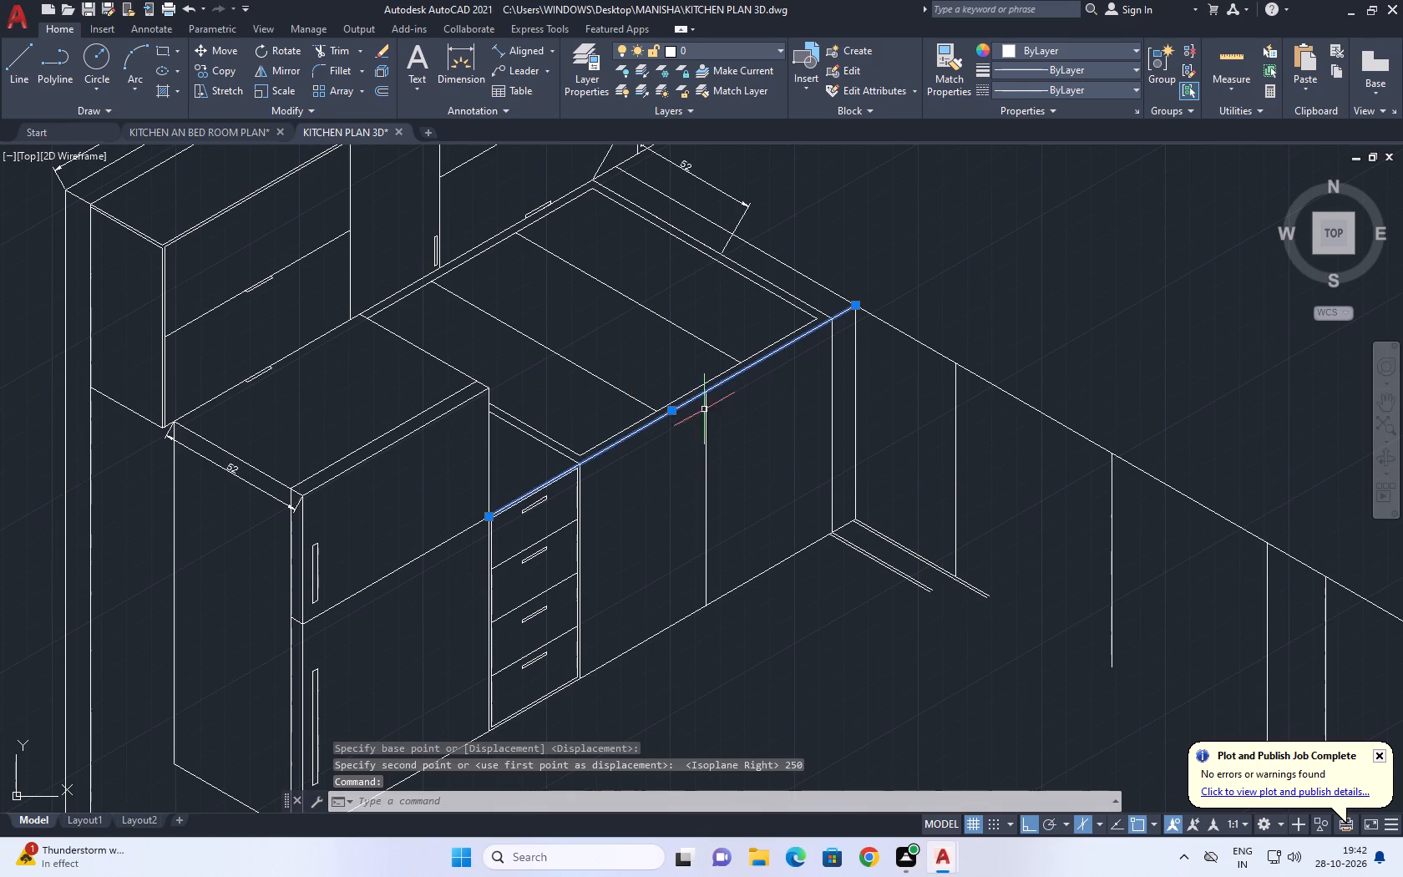
pyautogui.press('Escape')
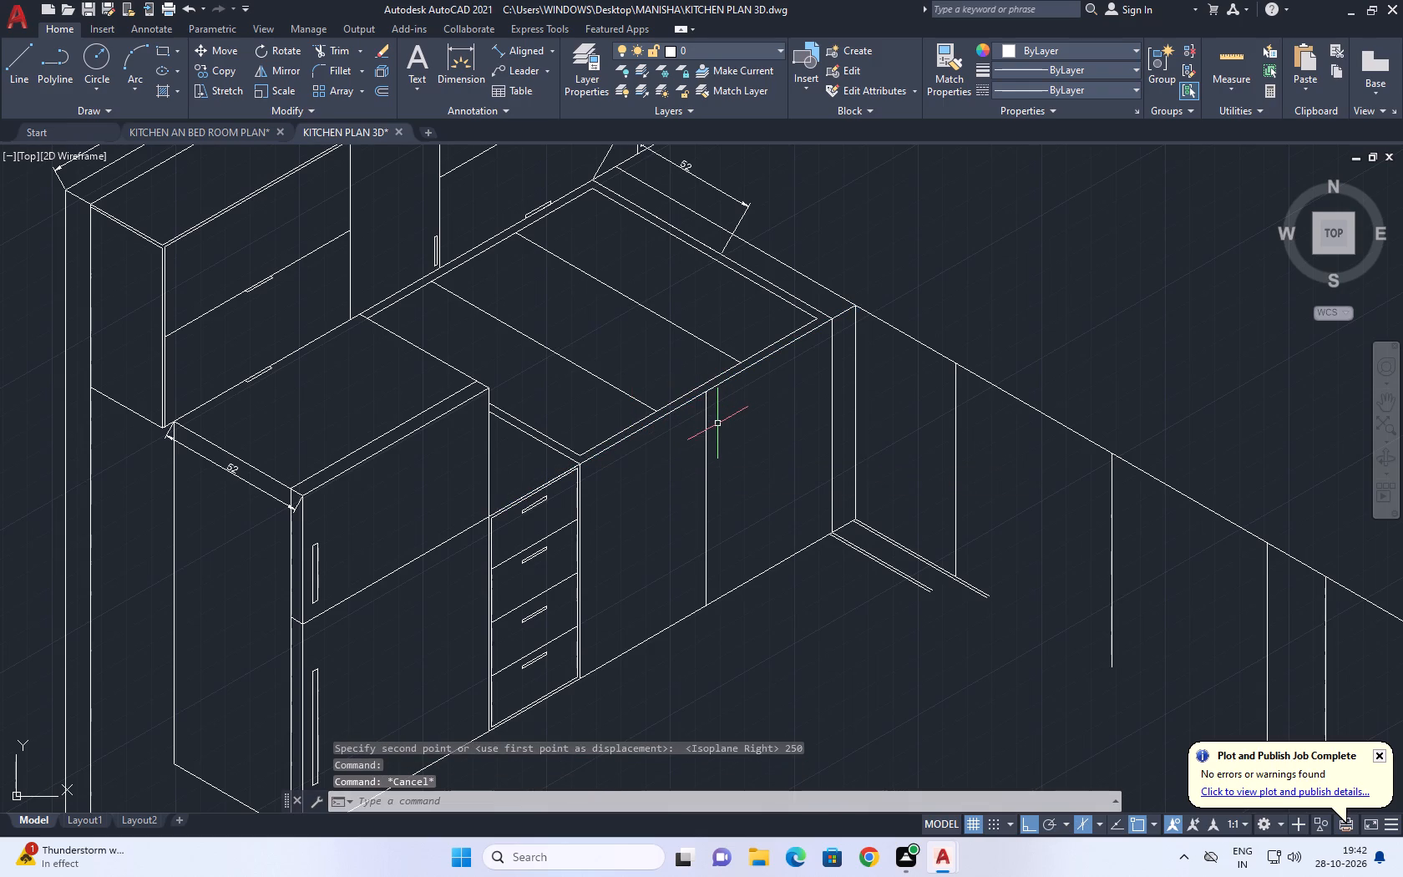
pyautogui.hotkey('ctrl', 'z')
pyautogui.hotkey('ctrl', 'z')
pyautogui.scroll(-2, 729, 468)
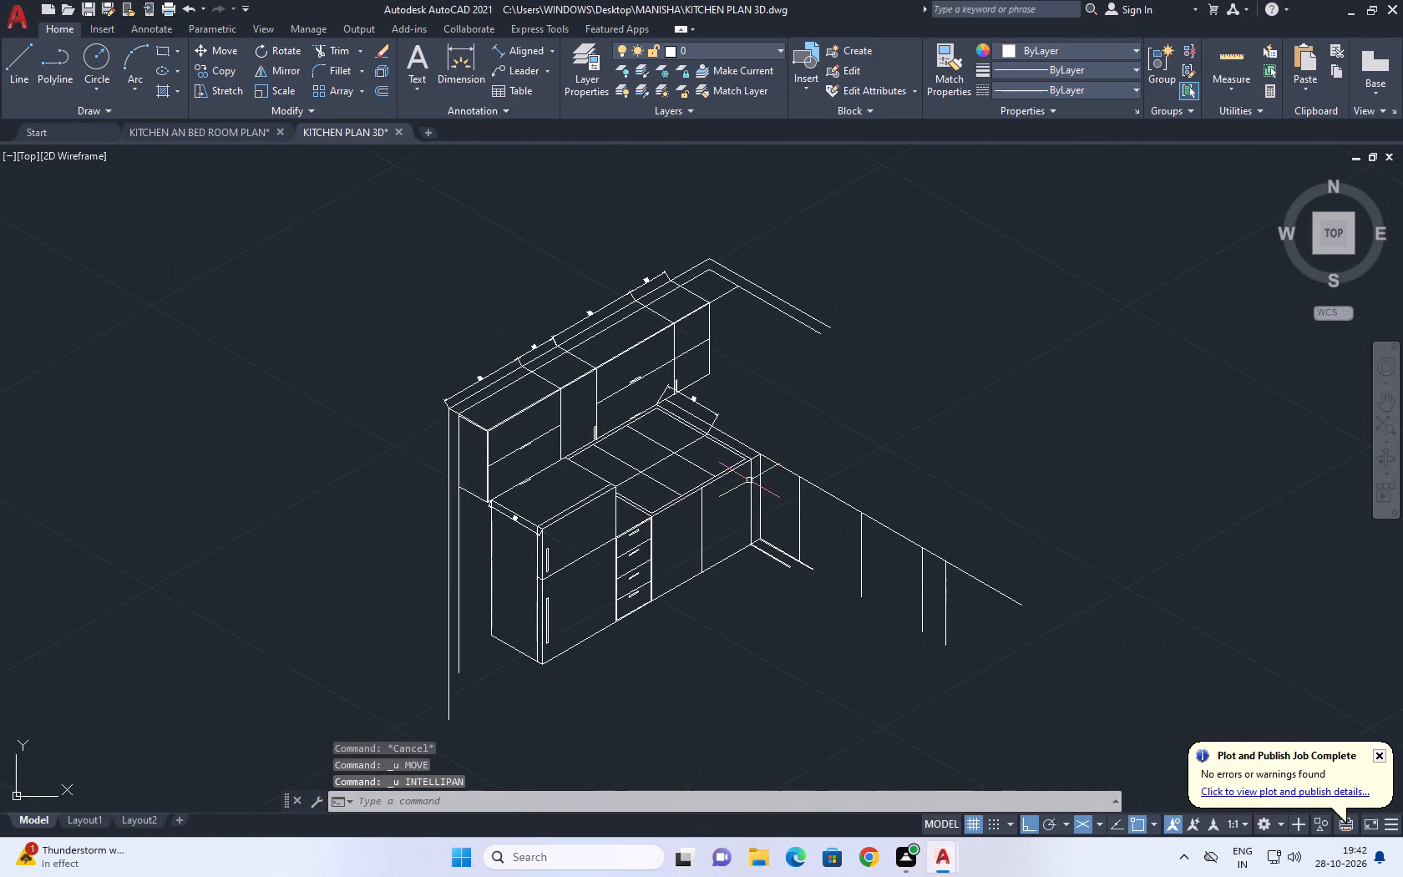
pyautogui.moveTo(740, 469); pyautogui.dragTo(695, 450, button='middle')
pyautogui.scroll(2, 671, 450)
pyautogui.moveTo(593, 422); pyautogui.dragTo(610, 434, button='middle')
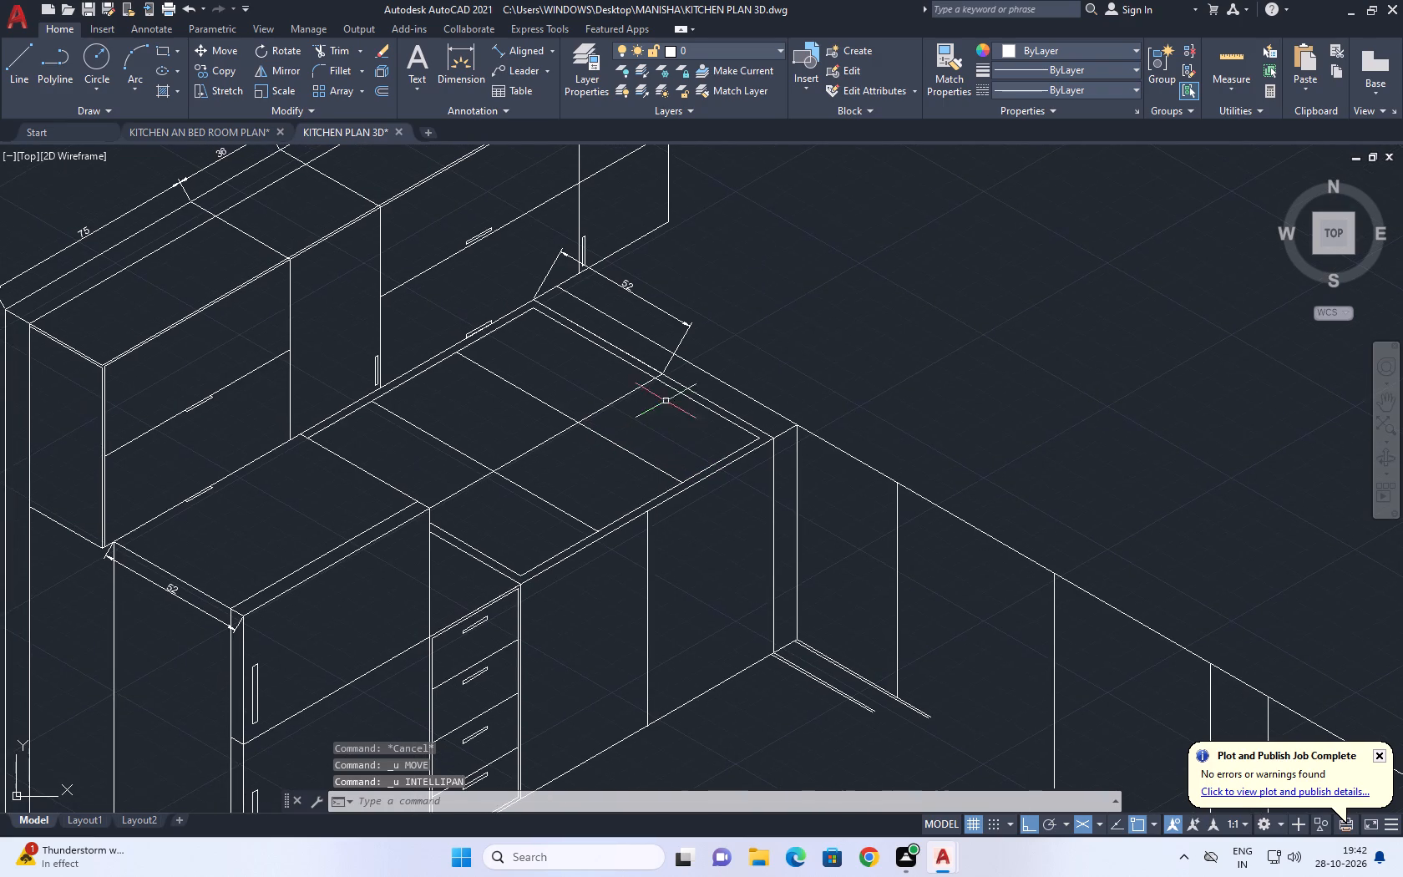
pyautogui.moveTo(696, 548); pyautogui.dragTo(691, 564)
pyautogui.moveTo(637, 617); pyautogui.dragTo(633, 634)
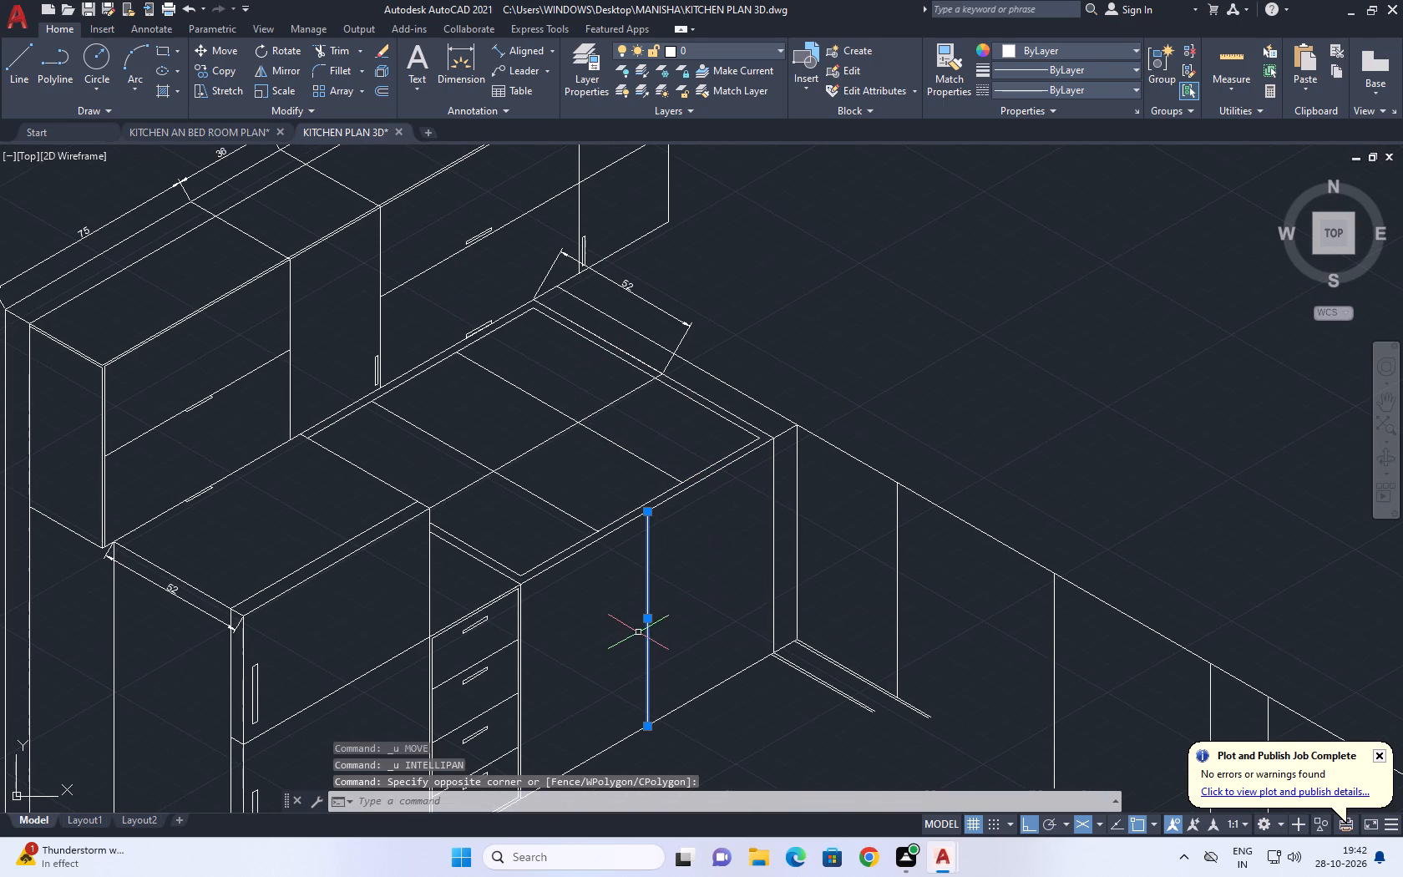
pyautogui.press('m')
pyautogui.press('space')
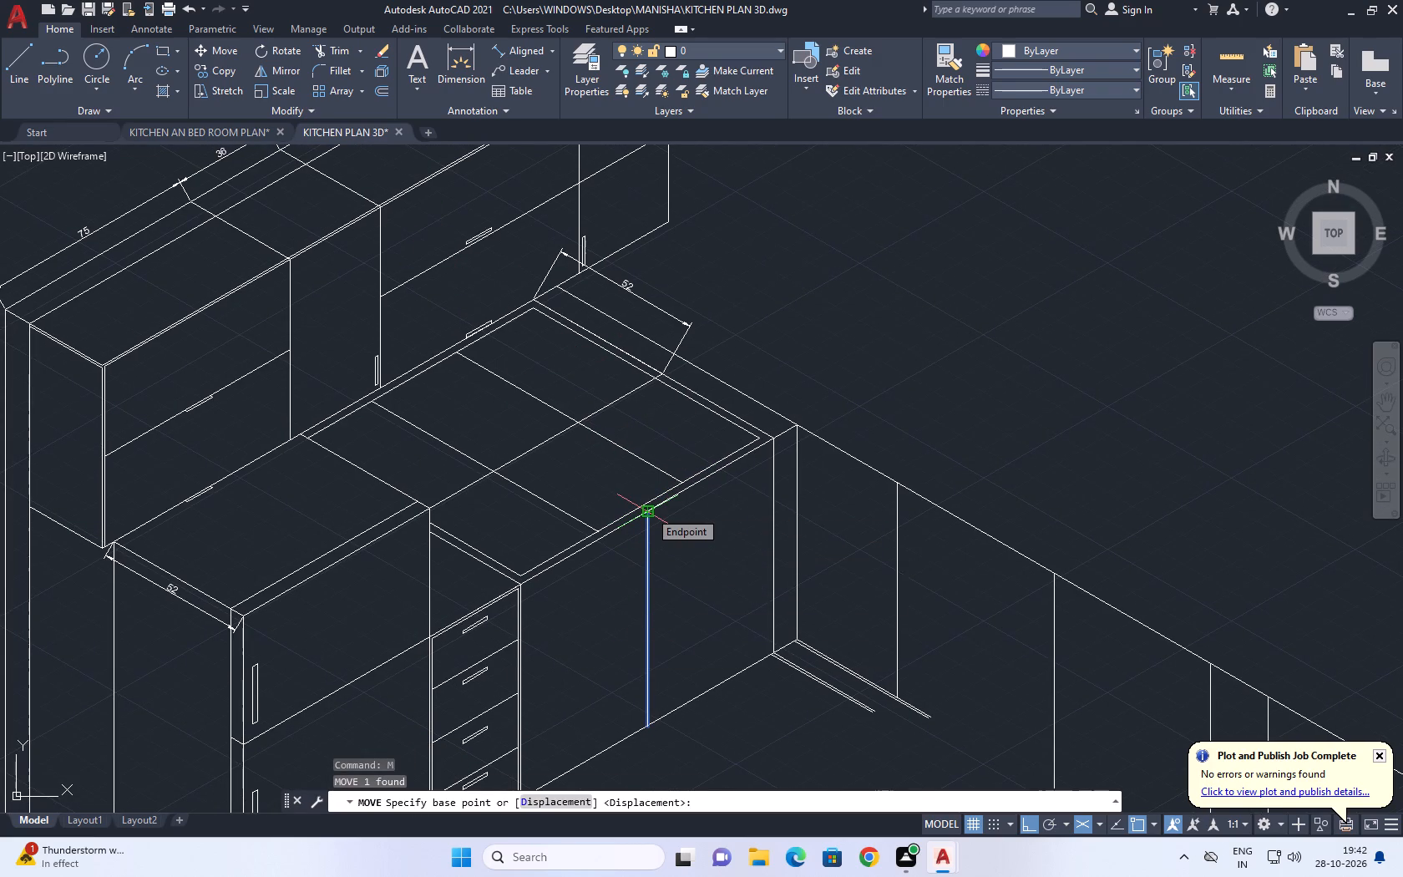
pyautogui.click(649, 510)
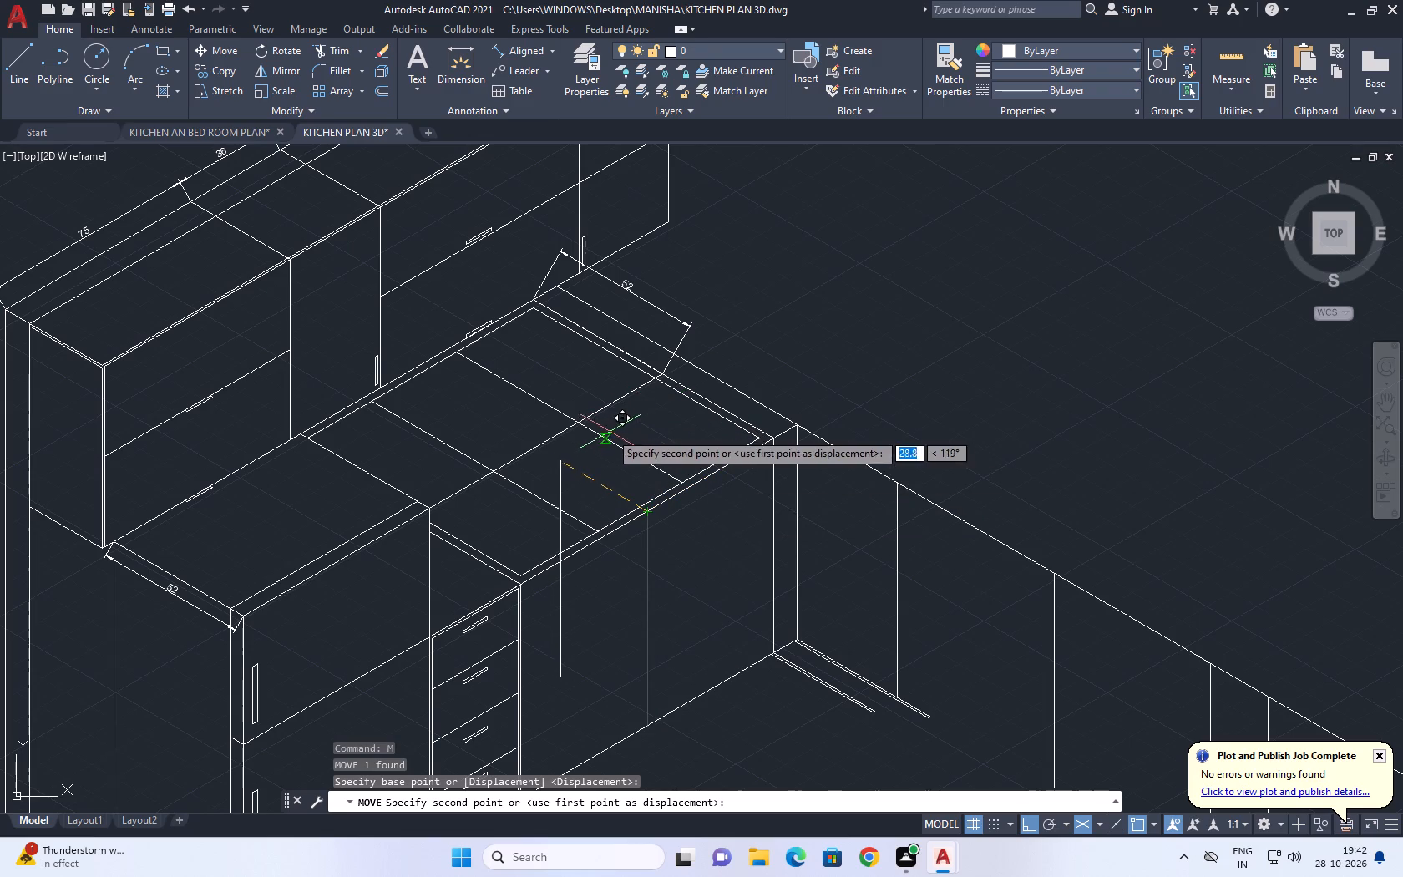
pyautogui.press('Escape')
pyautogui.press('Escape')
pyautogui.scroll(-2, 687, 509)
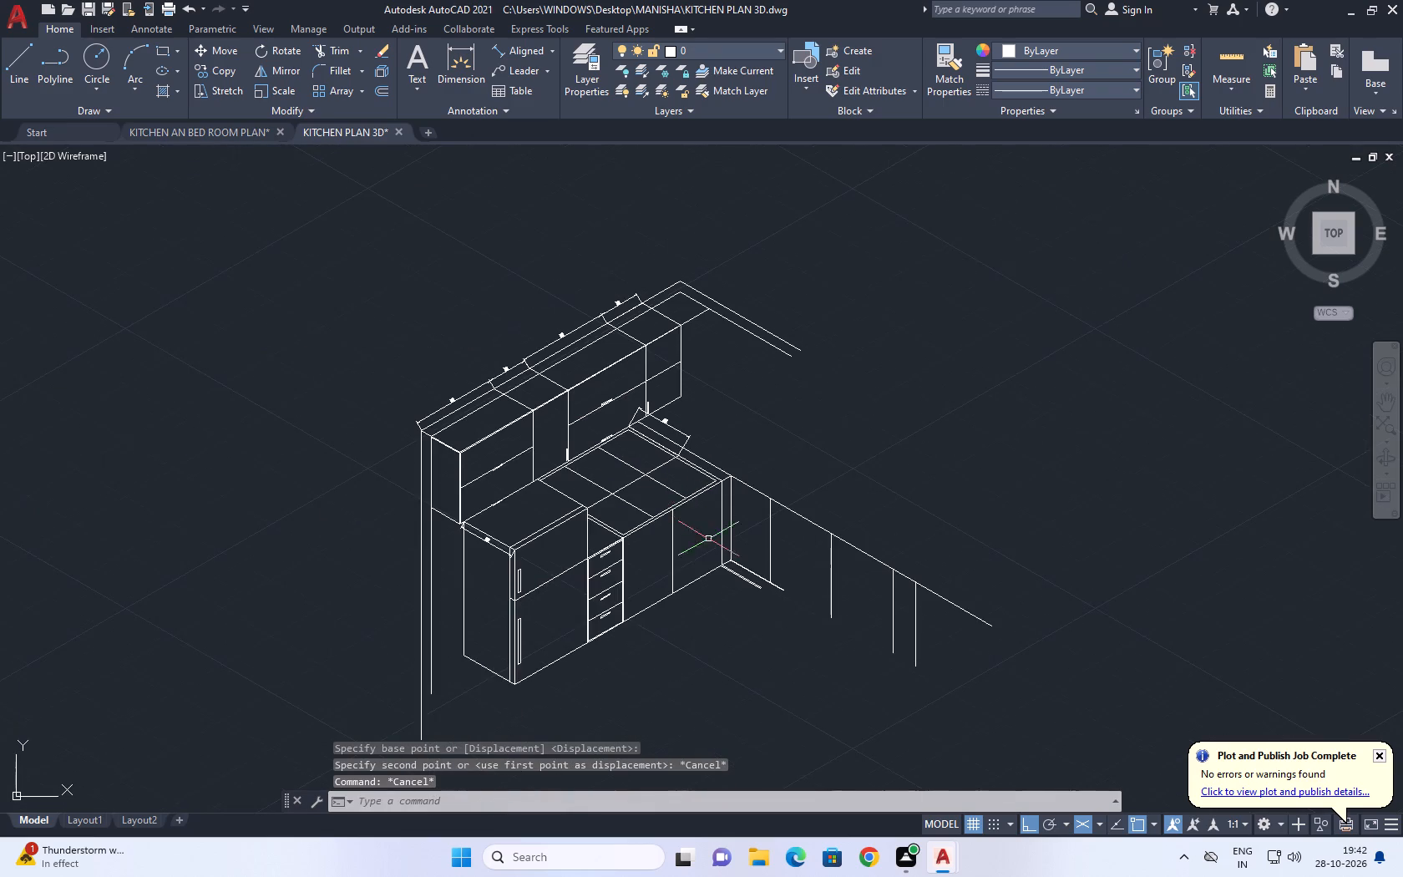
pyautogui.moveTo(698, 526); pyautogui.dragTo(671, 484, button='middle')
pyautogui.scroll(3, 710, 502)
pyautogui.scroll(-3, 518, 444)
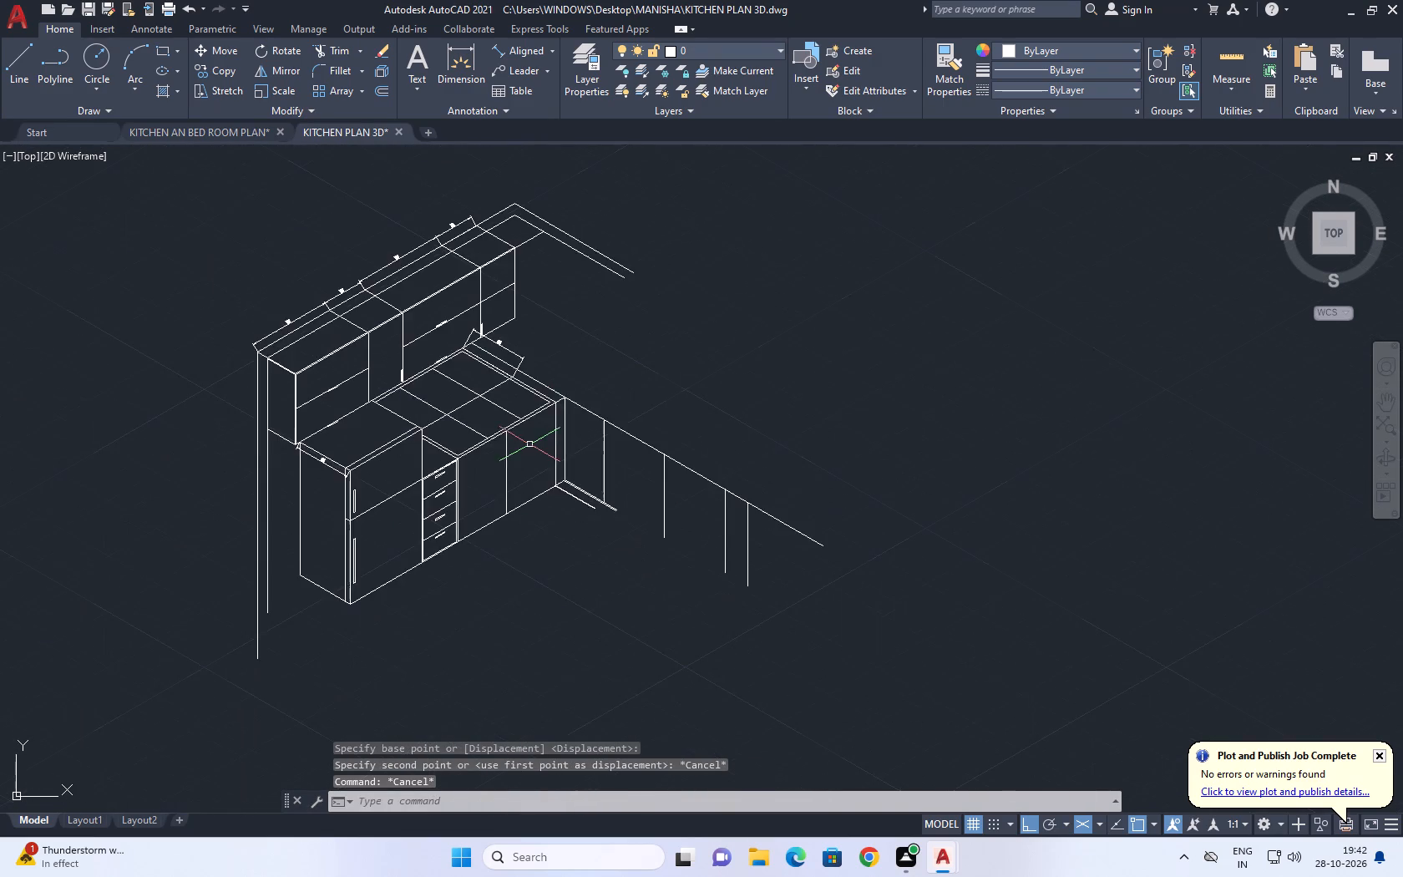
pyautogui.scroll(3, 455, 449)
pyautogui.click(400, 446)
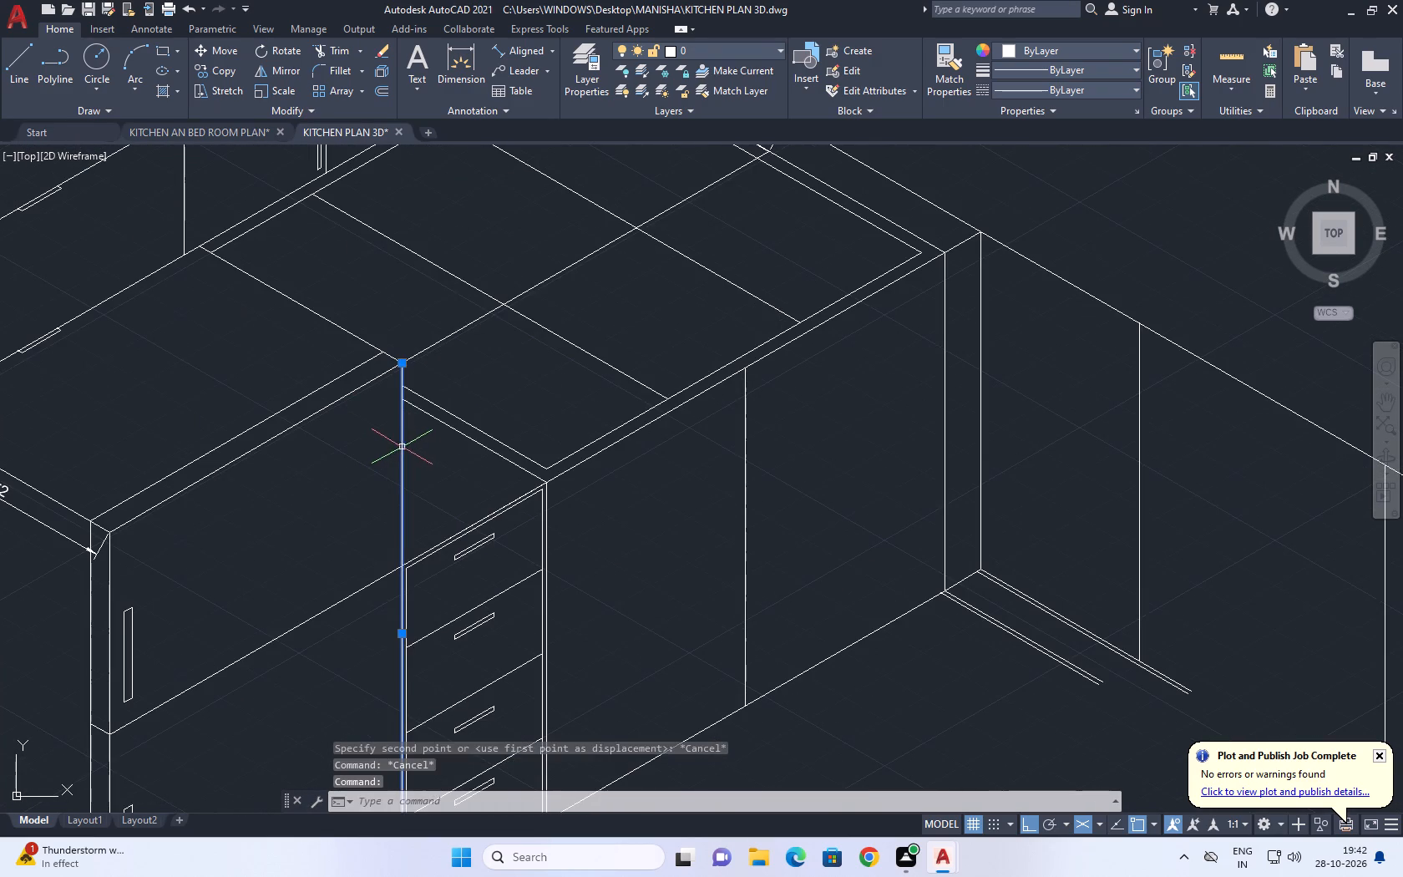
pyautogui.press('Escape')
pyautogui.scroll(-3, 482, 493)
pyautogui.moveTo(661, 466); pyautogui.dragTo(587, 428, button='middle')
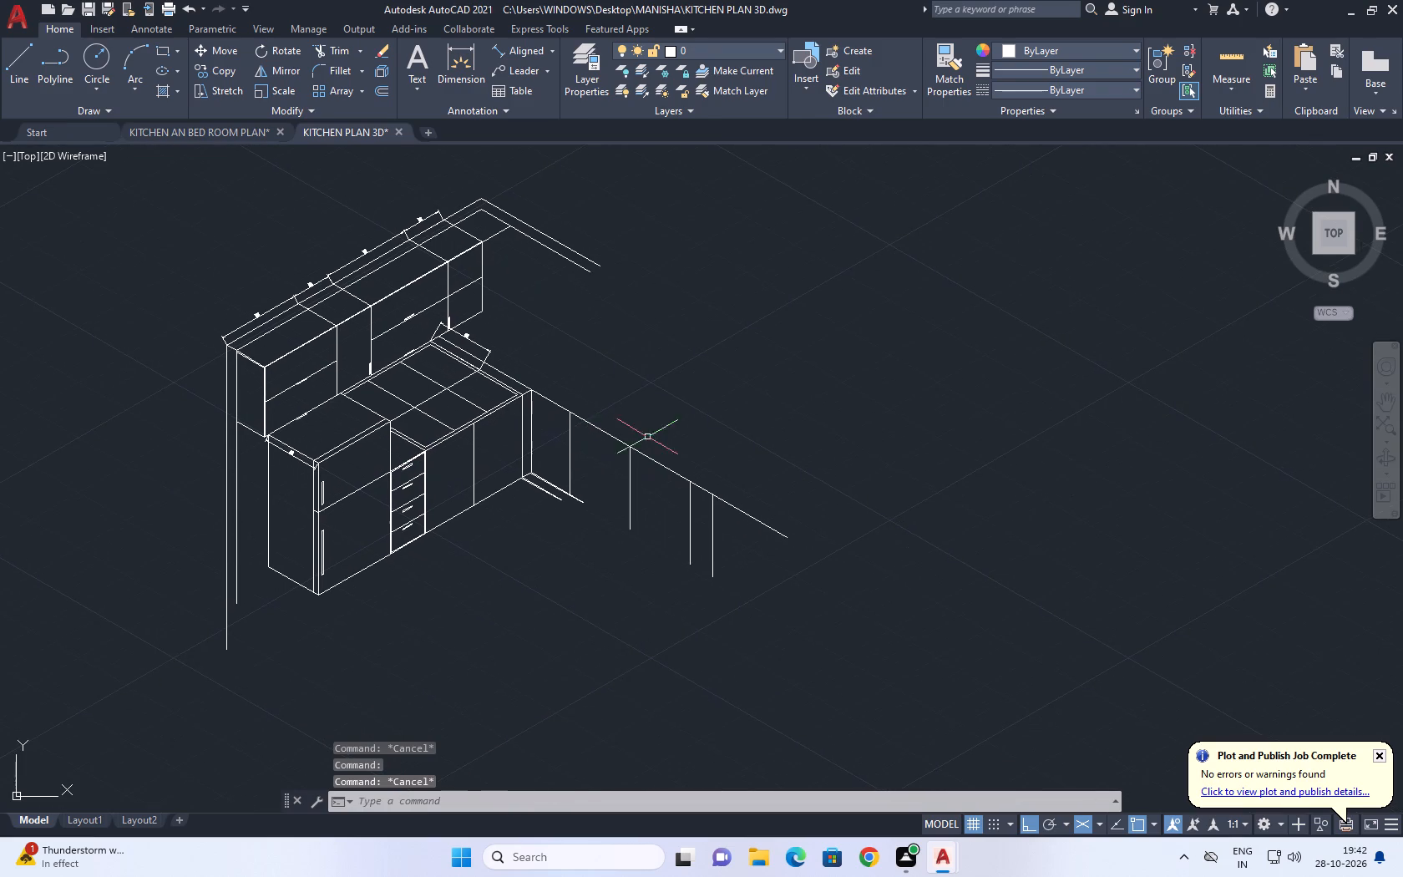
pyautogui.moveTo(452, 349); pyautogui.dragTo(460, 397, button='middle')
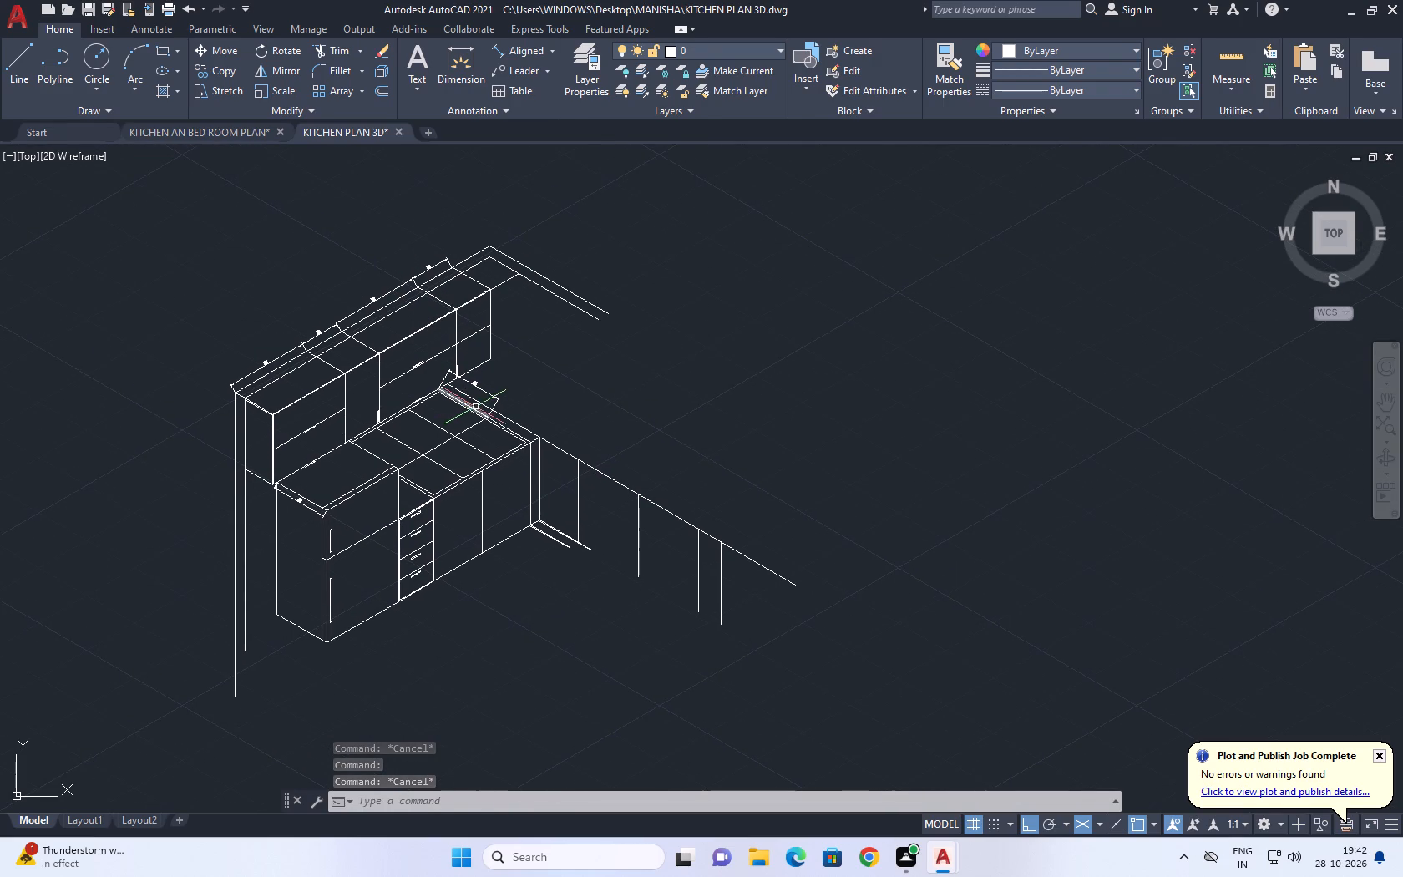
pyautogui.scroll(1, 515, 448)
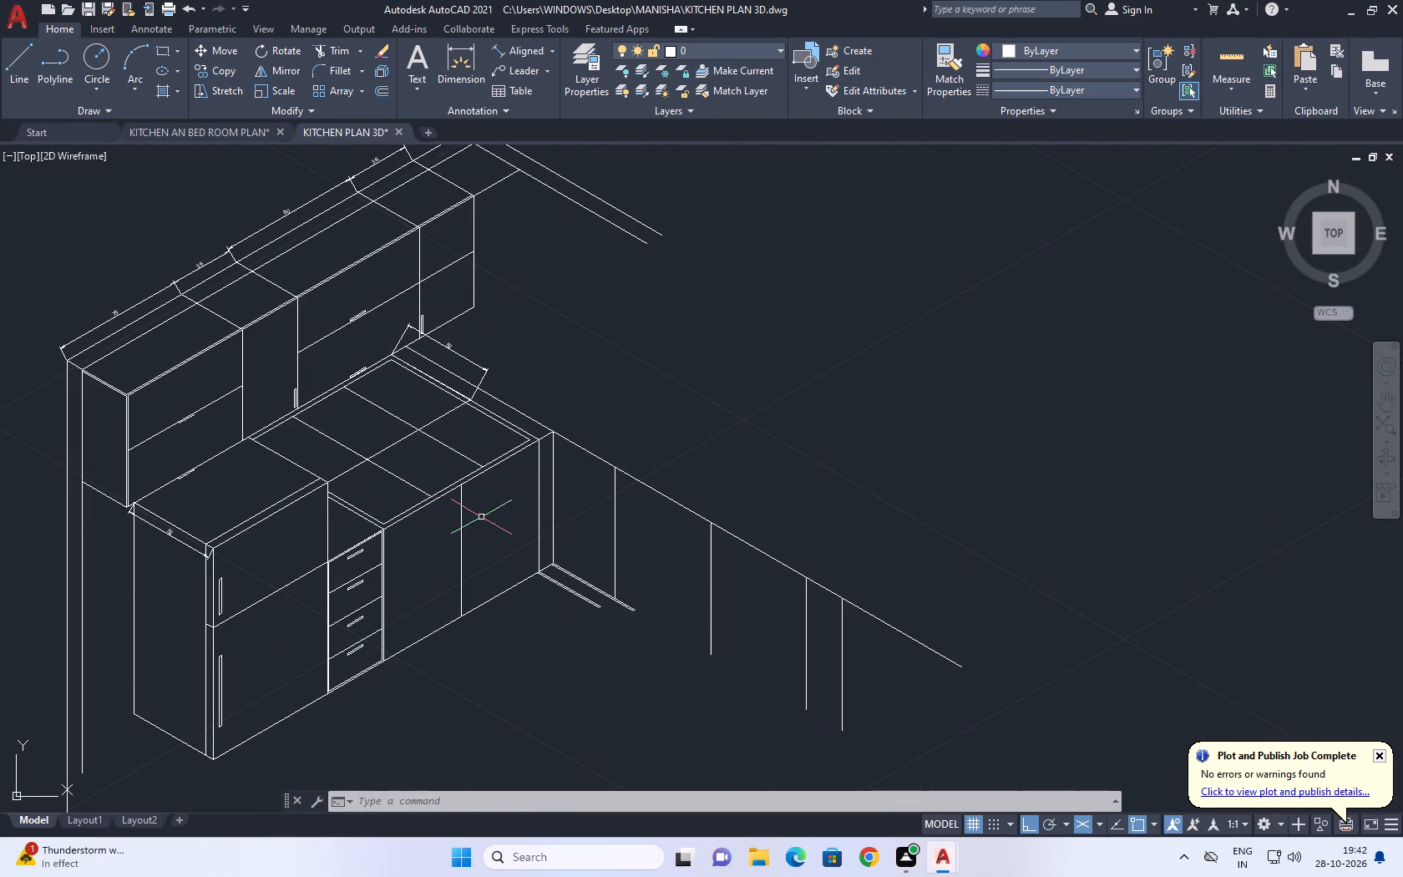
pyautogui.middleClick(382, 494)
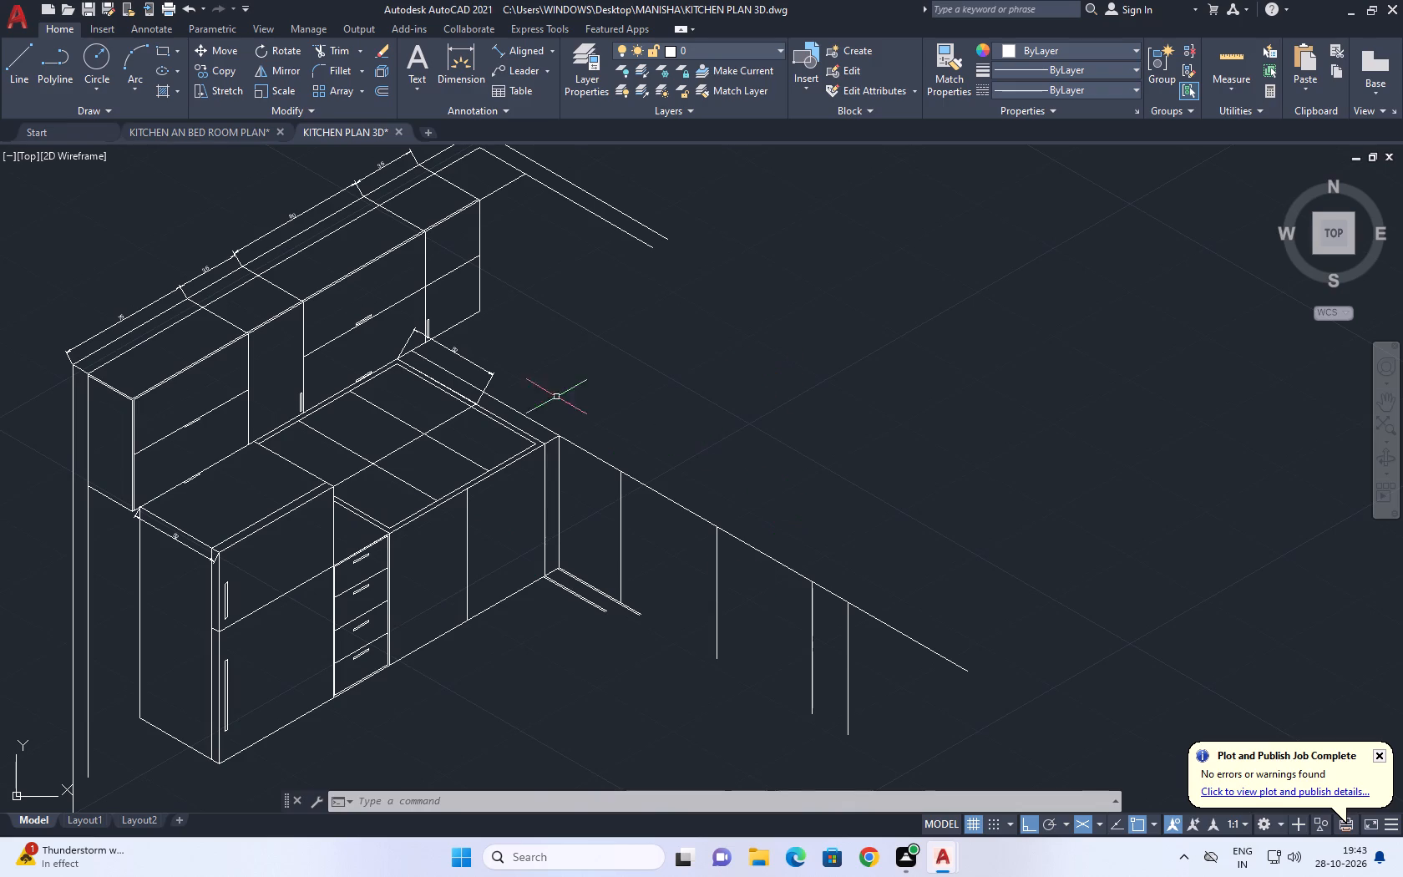
# Erase the 52 dimension at the counter top's far end.
pyautogui.scroll(3, 491, 359)
pyautogui.click(467, 347)
pyautogui.click(451, 359)
pyautogui.click(450, 386)
pyautogui.click(418, 353)
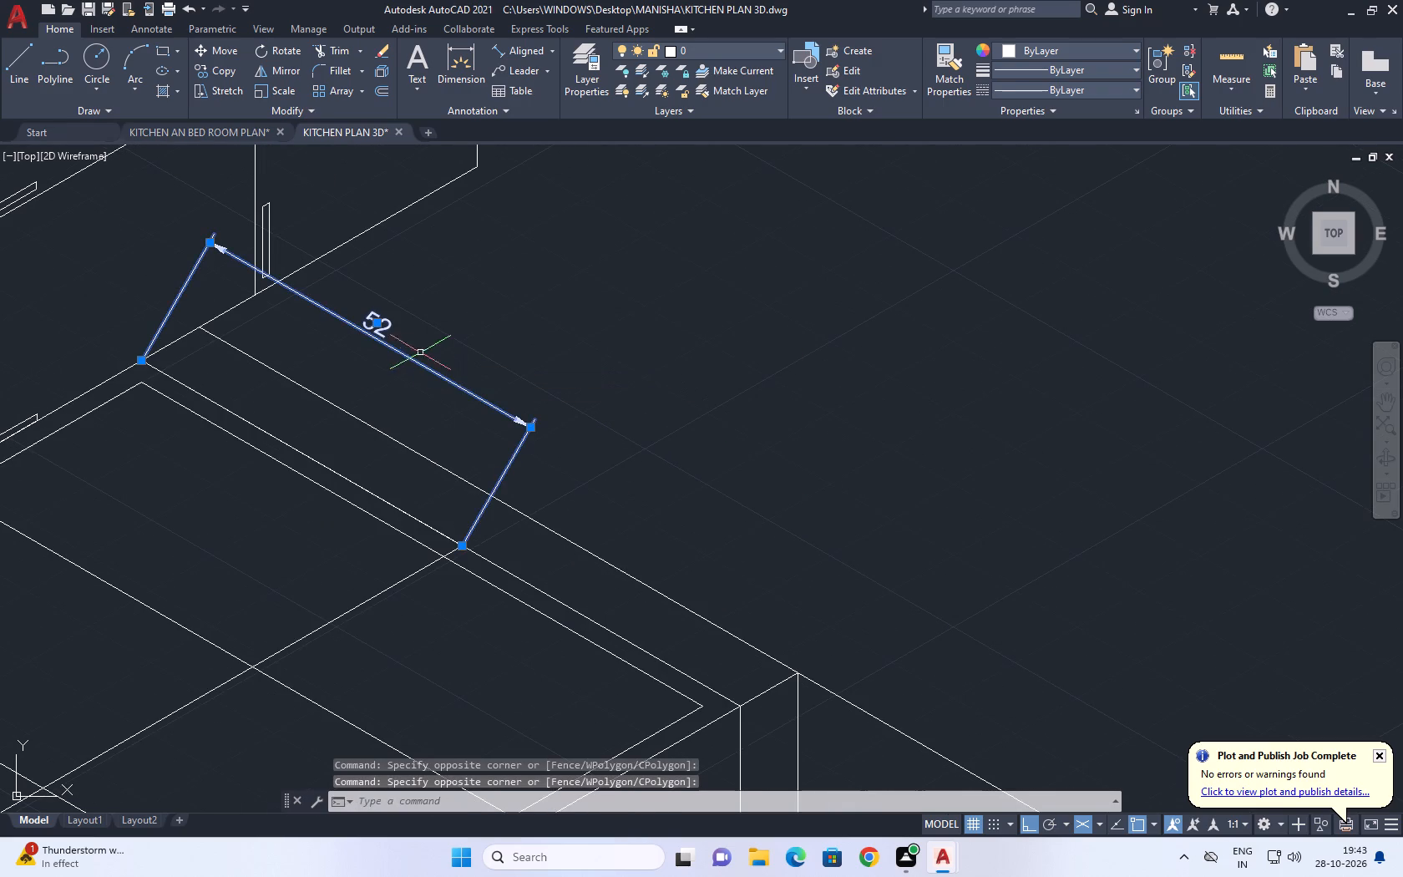
pyautogui.press('Delete')
# Erase the lengthwise sloping line that crosses the middle of the counter top.
pyautogui.scroll(-5, 544, 577)
pyautogui.moveTo(656, 534); pyautogui.dragTo(568, 477, button='middle')
pyautogui.middleClick(568, 477)
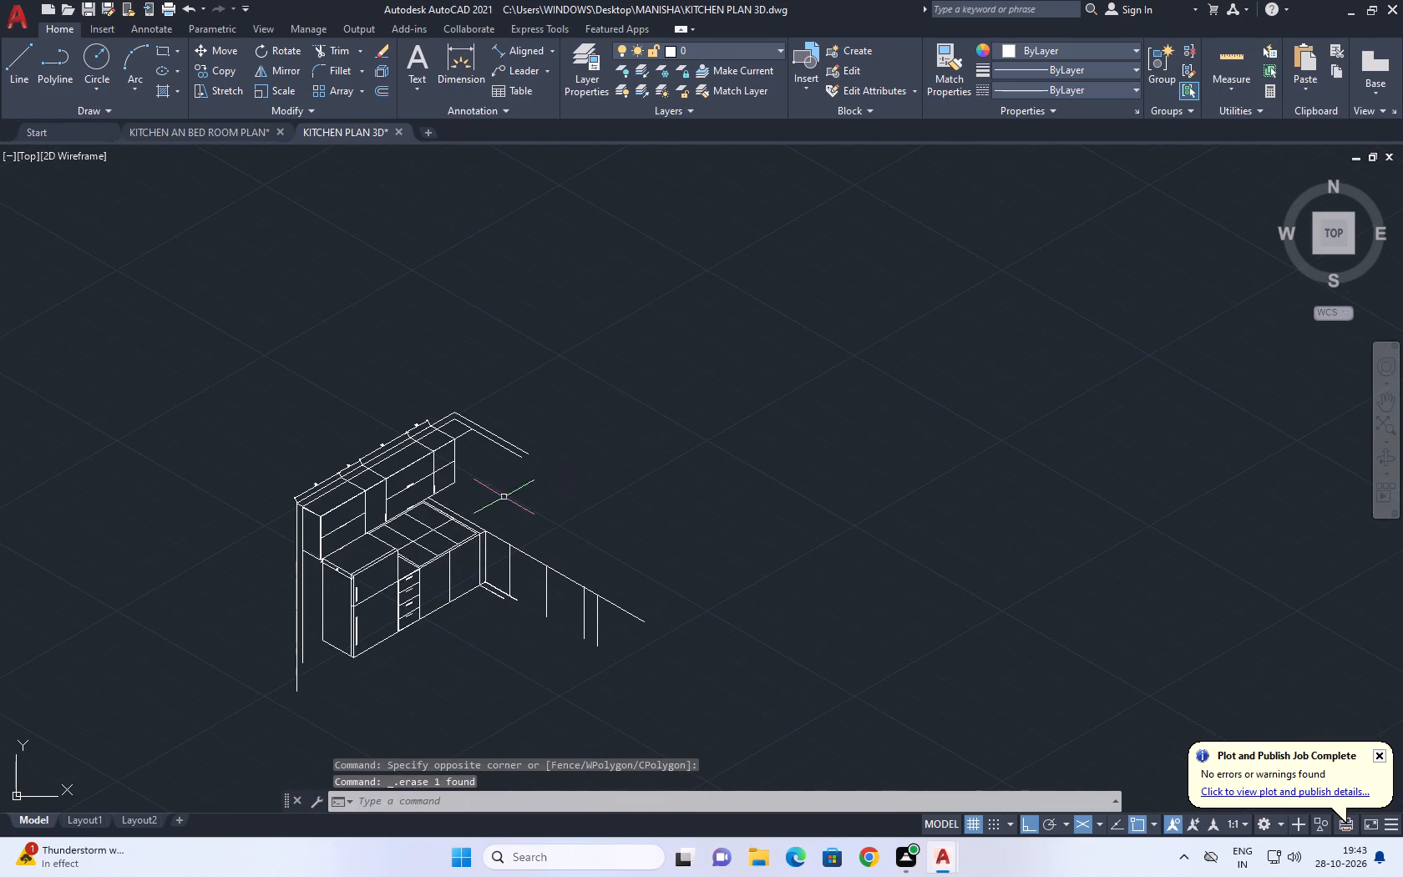
pyautogui.scroll(2, 452, 557)
pyautogui.moveTo(408, 410); pyautogui.dragTo(471, 434, button='middle')
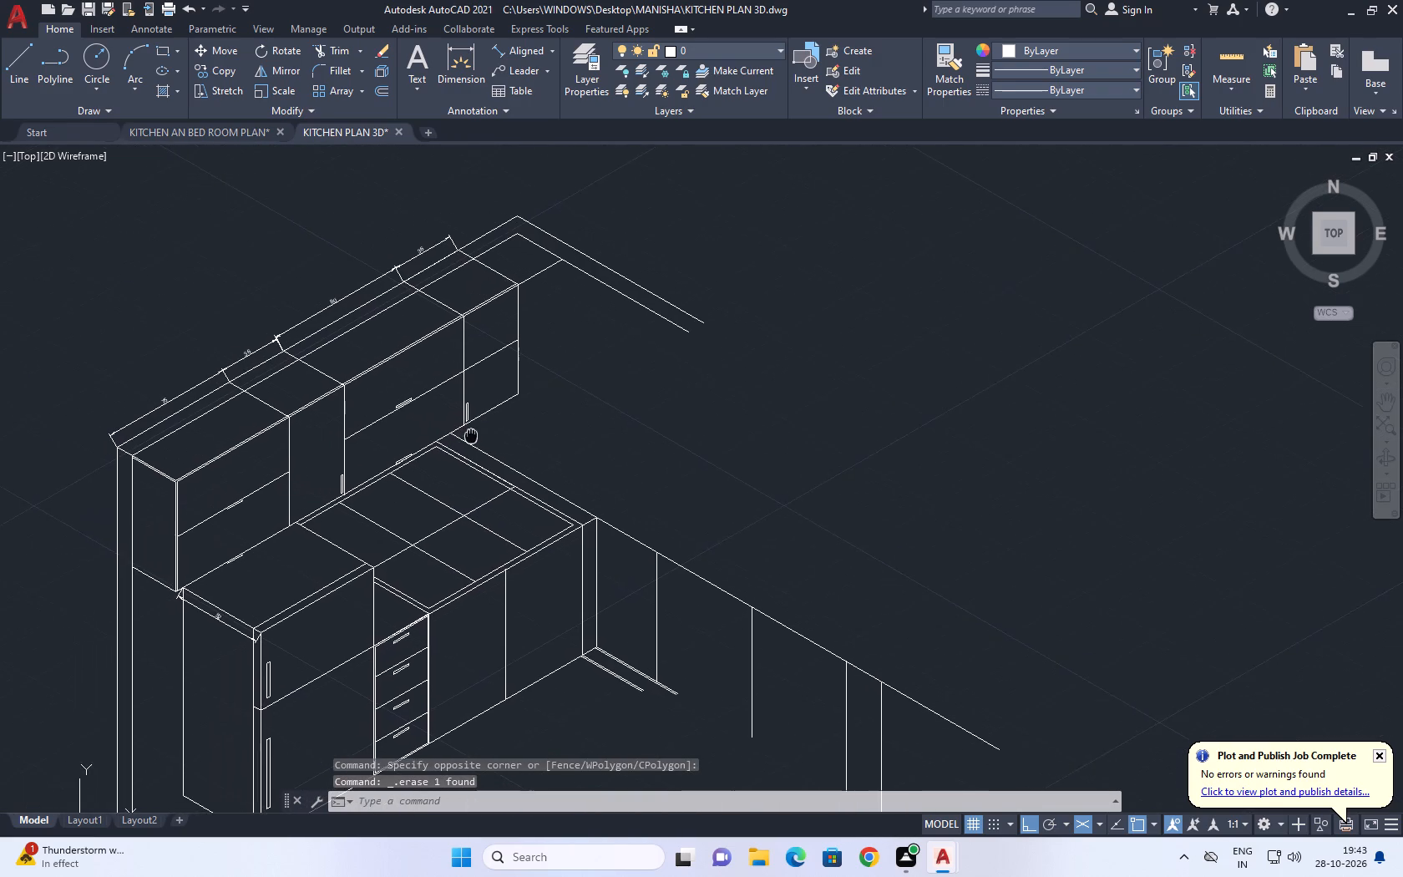
pyautogui.moveTo(471, 434); pyautogui.dragTo(504, 433, button='middle')
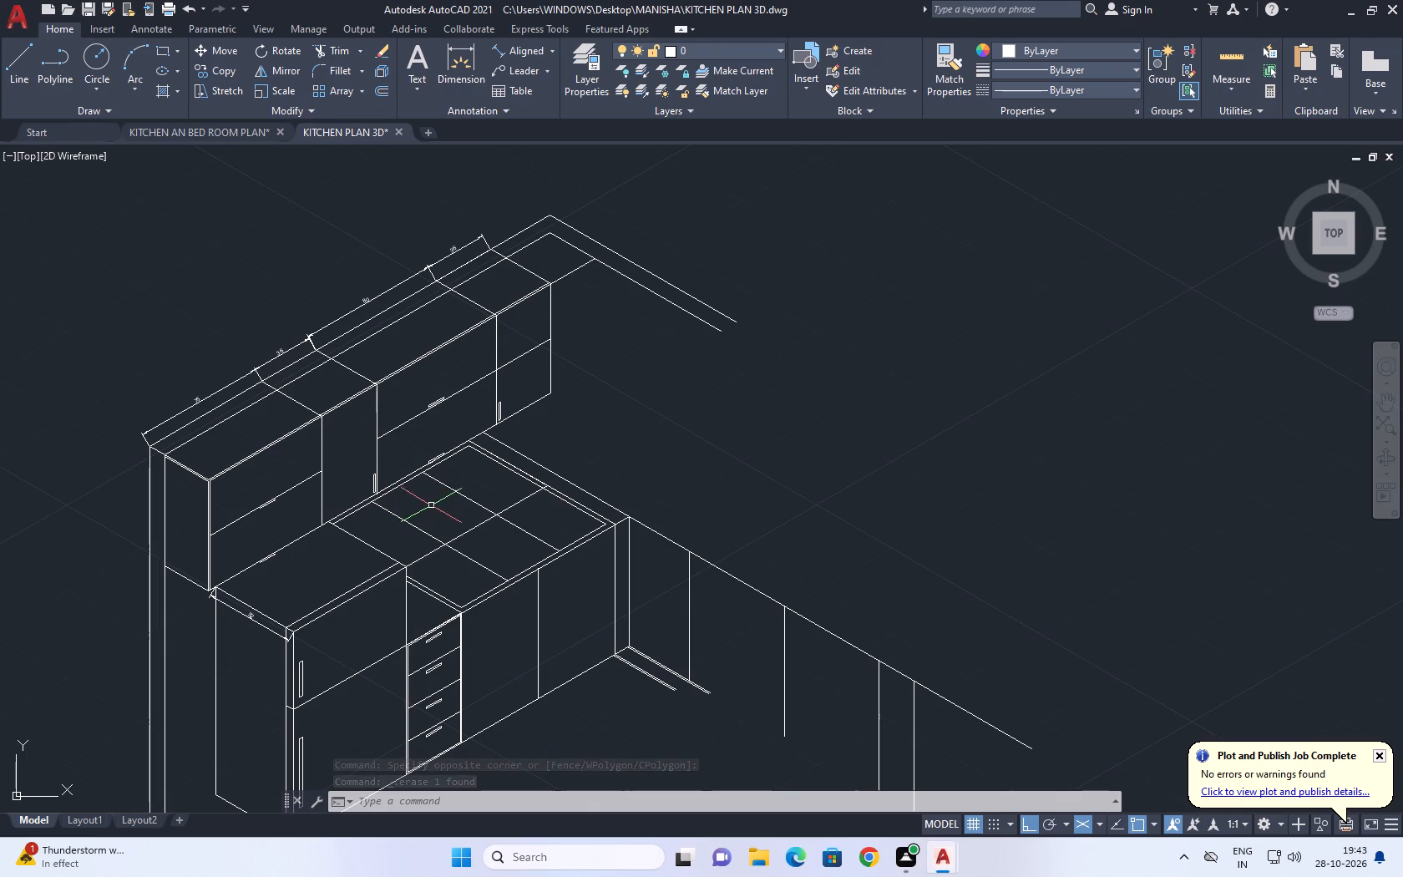
pyautogui.scroll(2, 438, 580)
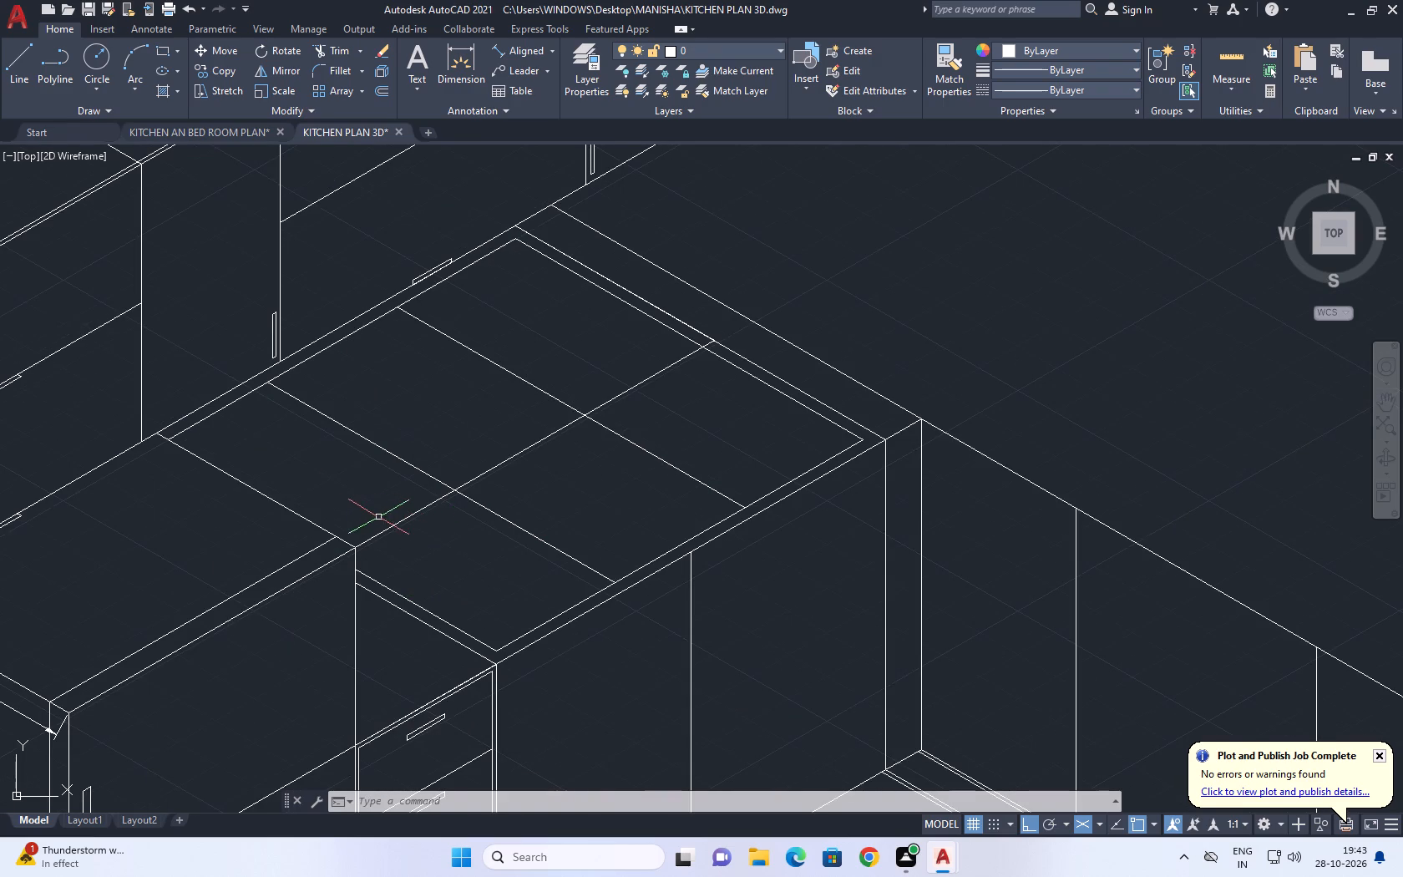
pyautogui.moveTo(378, 517); pyautogui.dragTo(410, 579, button='middle')
pyautogui.scroll(-1, 411, 580)
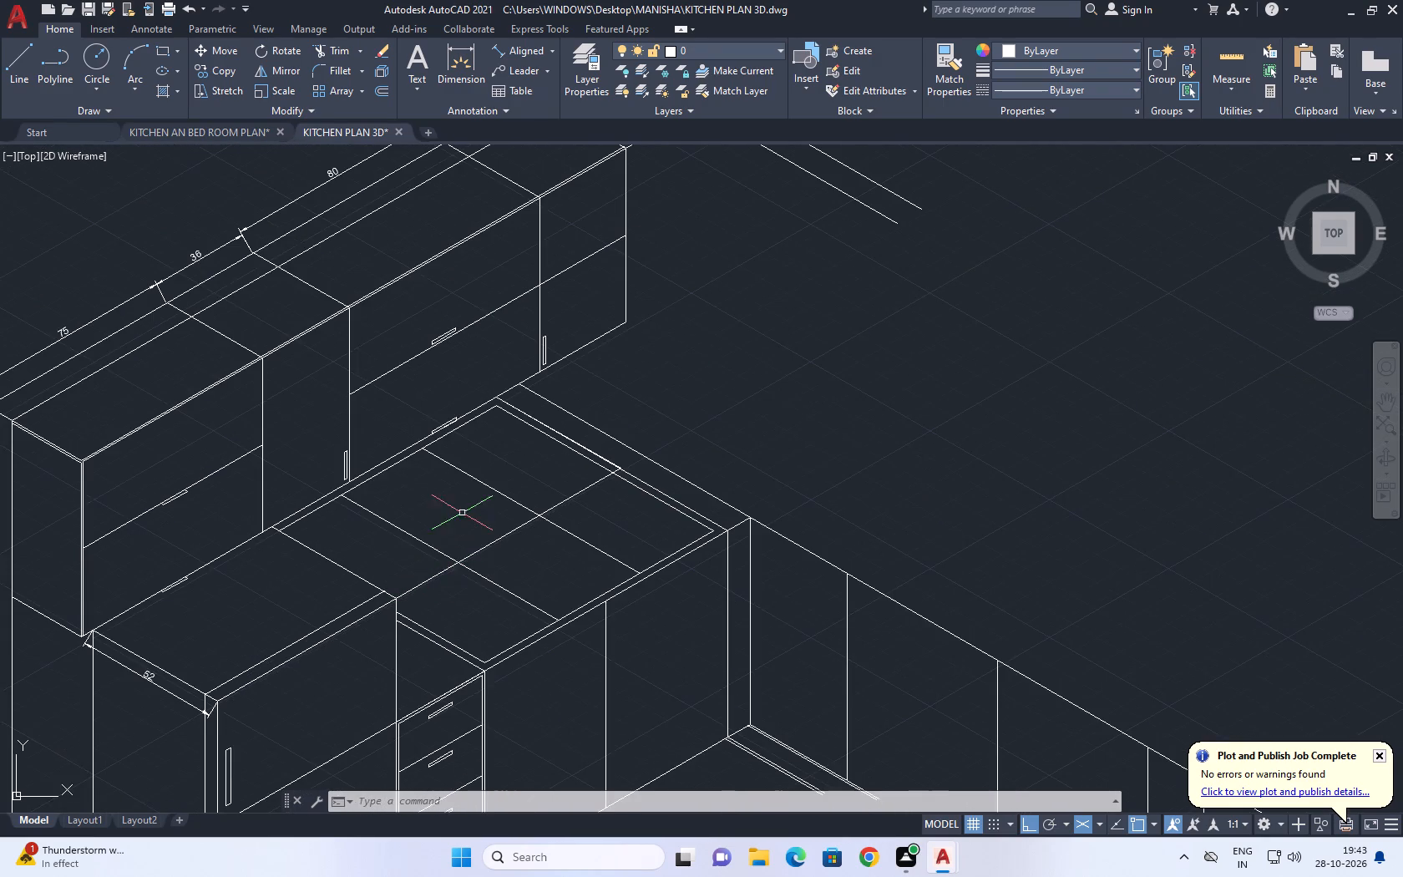
pyautogui.scroll(1, 417, 616)
pyautogui.click(425, 575)
pyautogui.click(406, 544)
pyautogui.press('Delete')
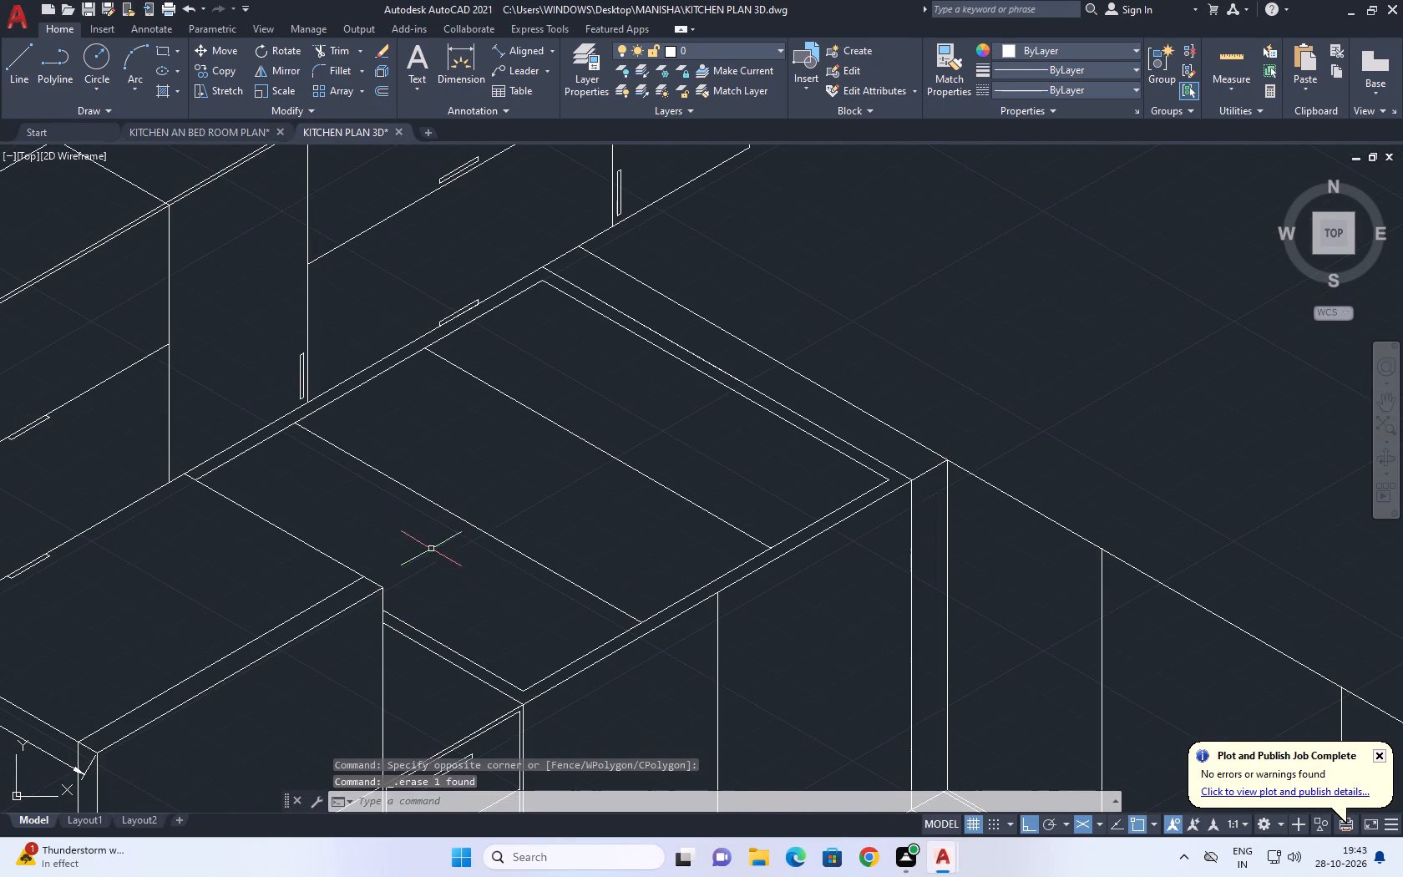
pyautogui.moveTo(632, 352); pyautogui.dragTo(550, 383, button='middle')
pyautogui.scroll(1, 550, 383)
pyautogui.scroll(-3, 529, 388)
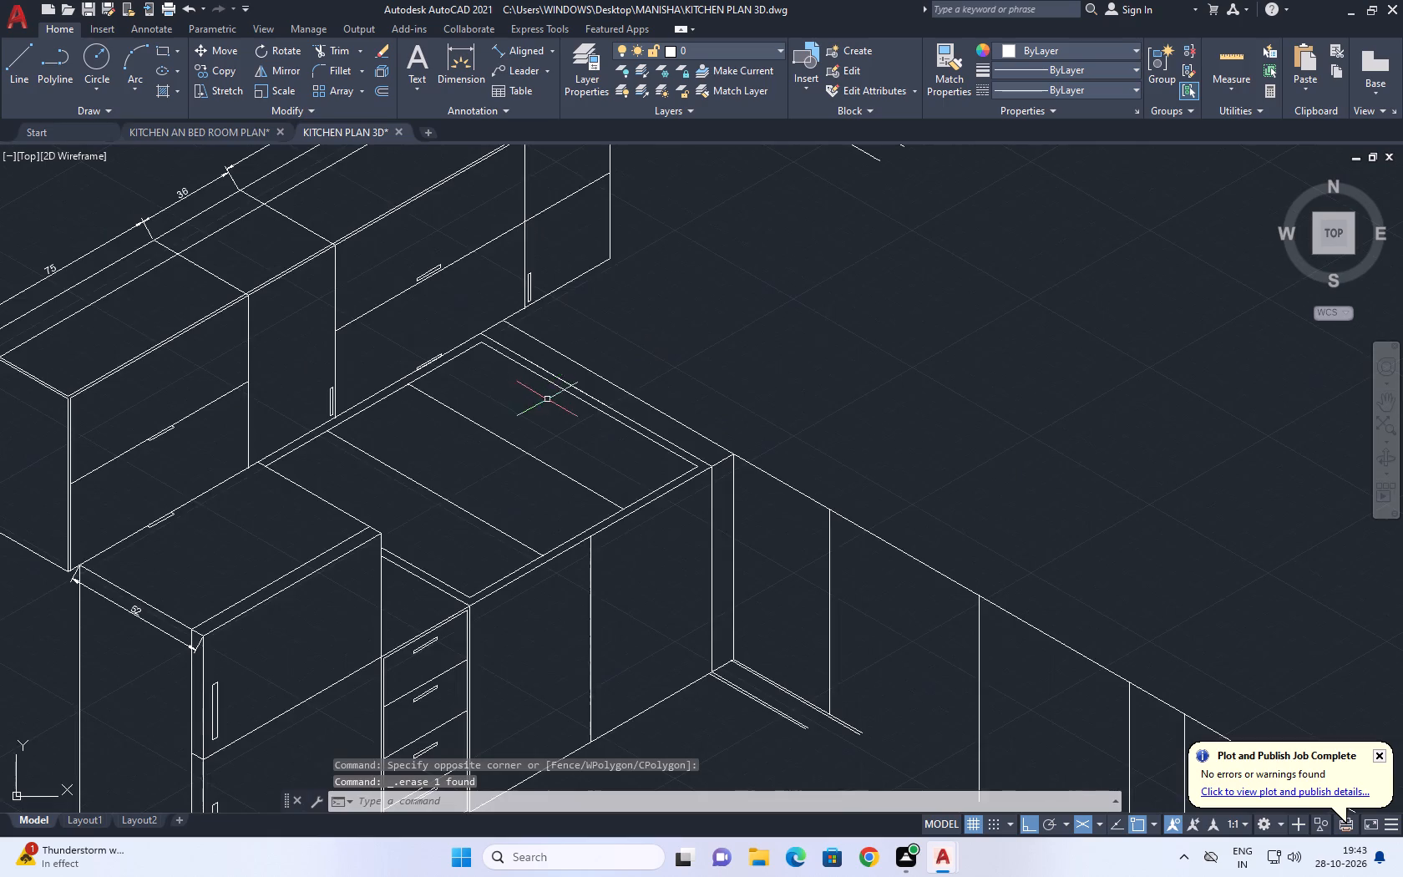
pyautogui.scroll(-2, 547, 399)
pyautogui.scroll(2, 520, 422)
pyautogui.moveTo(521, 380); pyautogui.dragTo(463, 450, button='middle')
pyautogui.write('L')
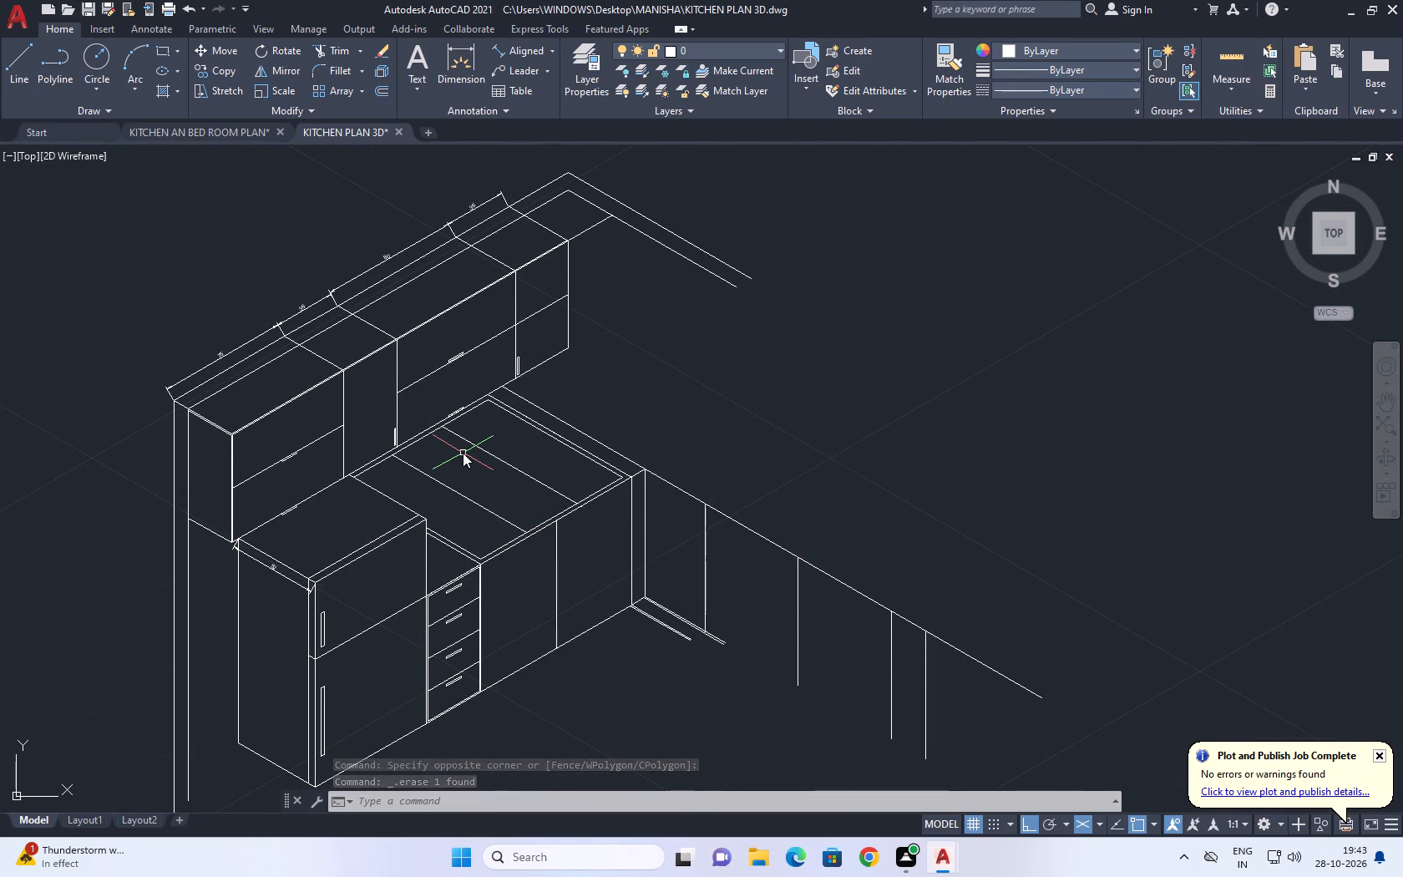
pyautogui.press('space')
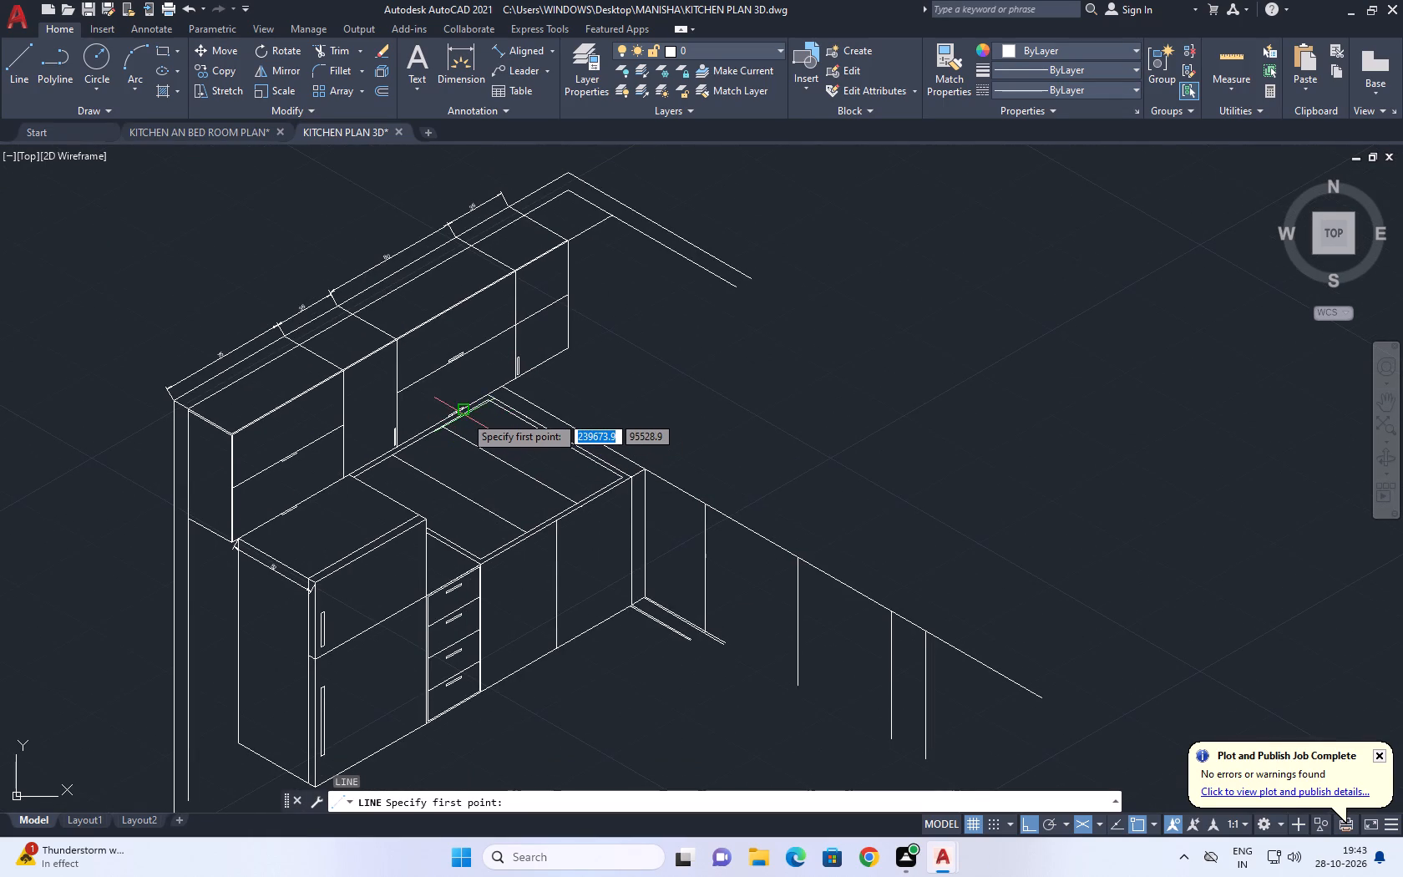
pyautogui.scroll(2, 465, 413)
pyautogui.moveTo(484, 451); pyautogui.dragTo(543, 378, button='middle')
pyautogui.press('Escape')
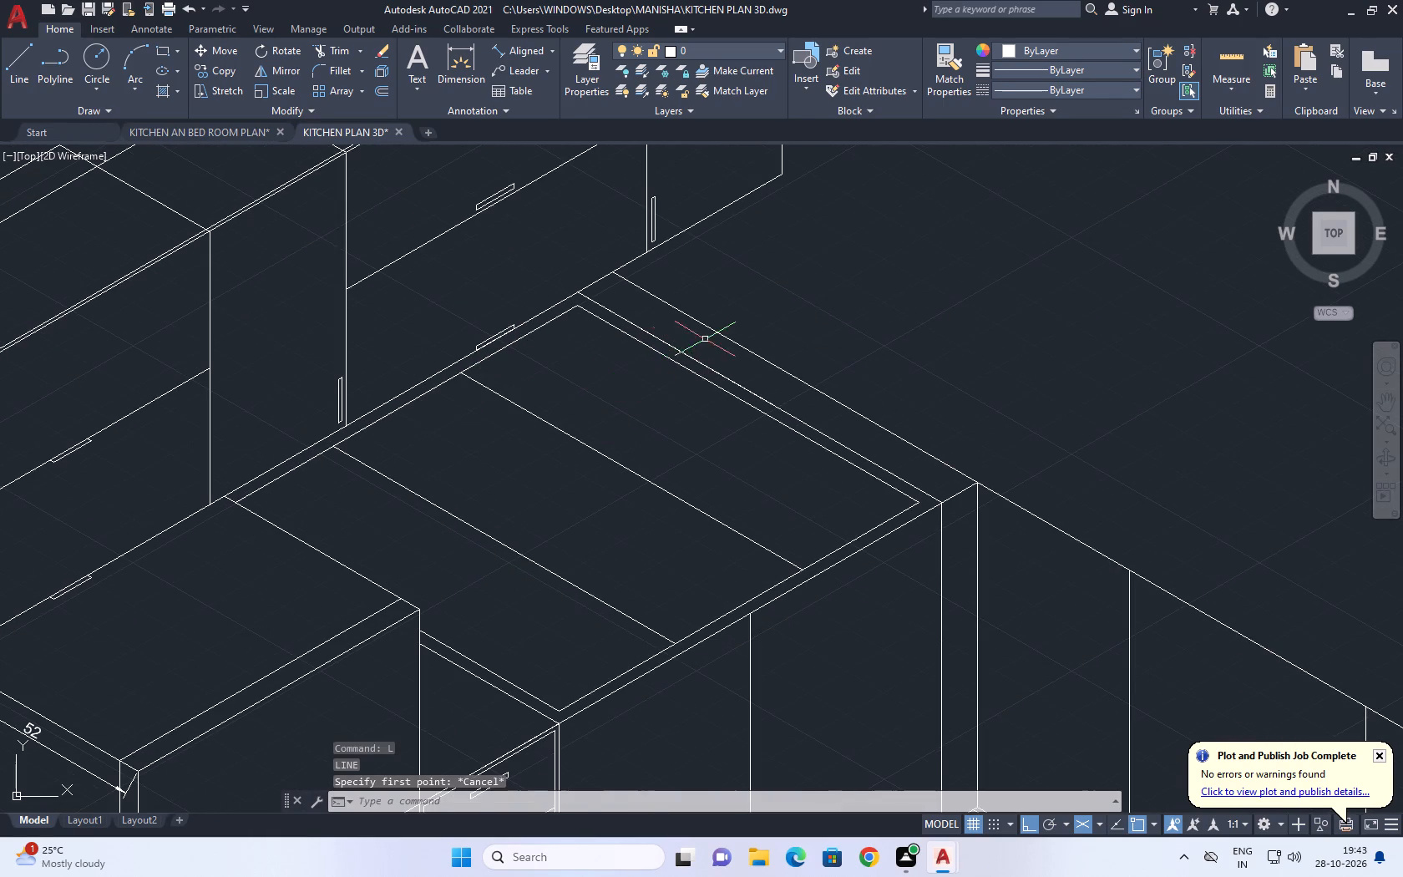
# Erase the counter top's crosswise divider and end lines together with its front and back inner lengthwise lines.
pyautogui.click(707, 338)
pyautogui.click(536, 476)
pyautogui.moveTo(546, 501); pyautogui.dragTo(540, 516)
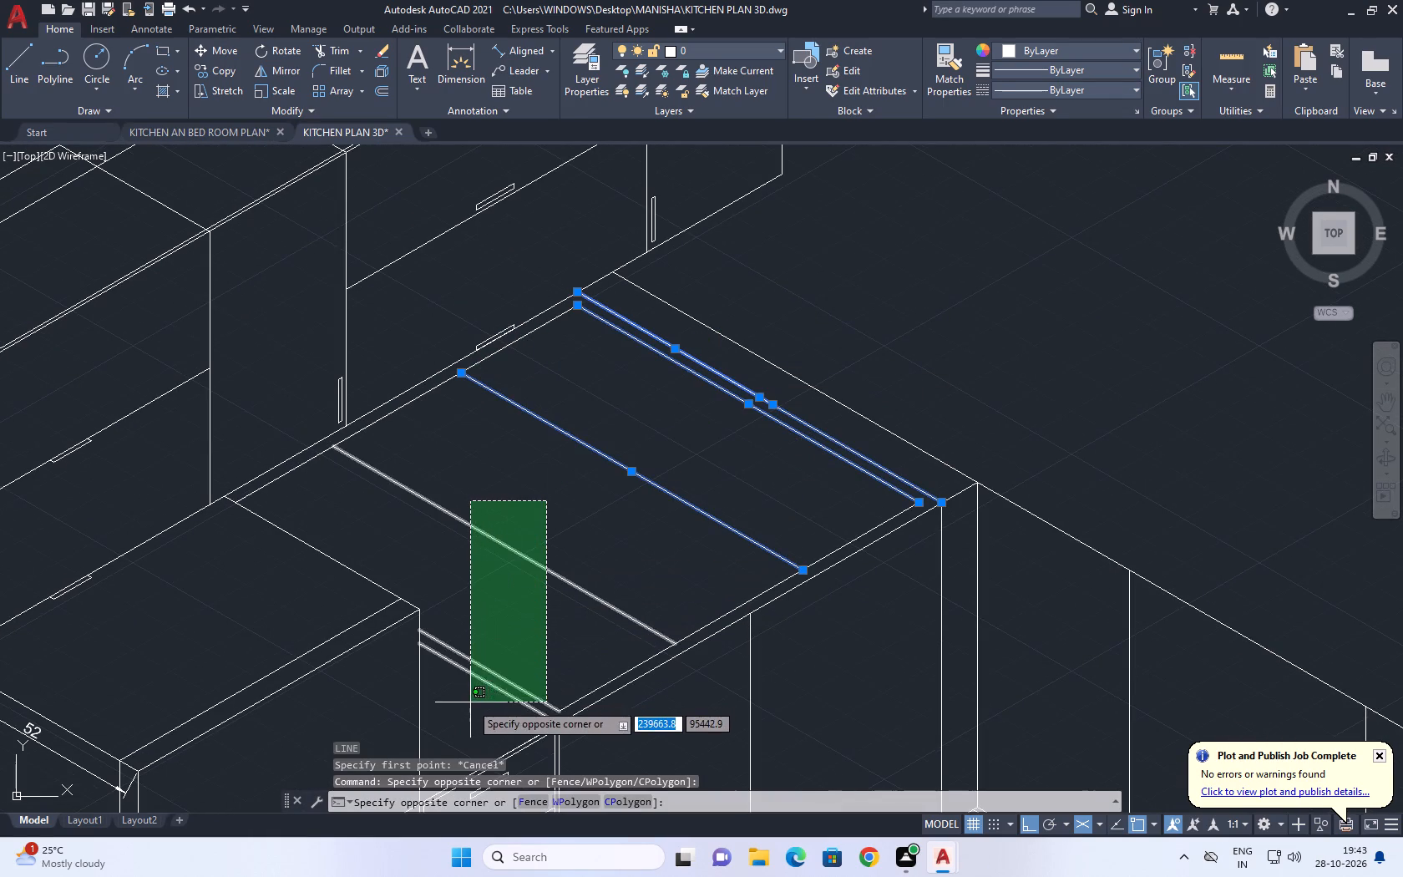
pyautogui.click(470, 702)
pyautogui.moveTo(514, 649); pyautogui.dragTo(484, 536, button='middle')
pyautogui.press('Delete')
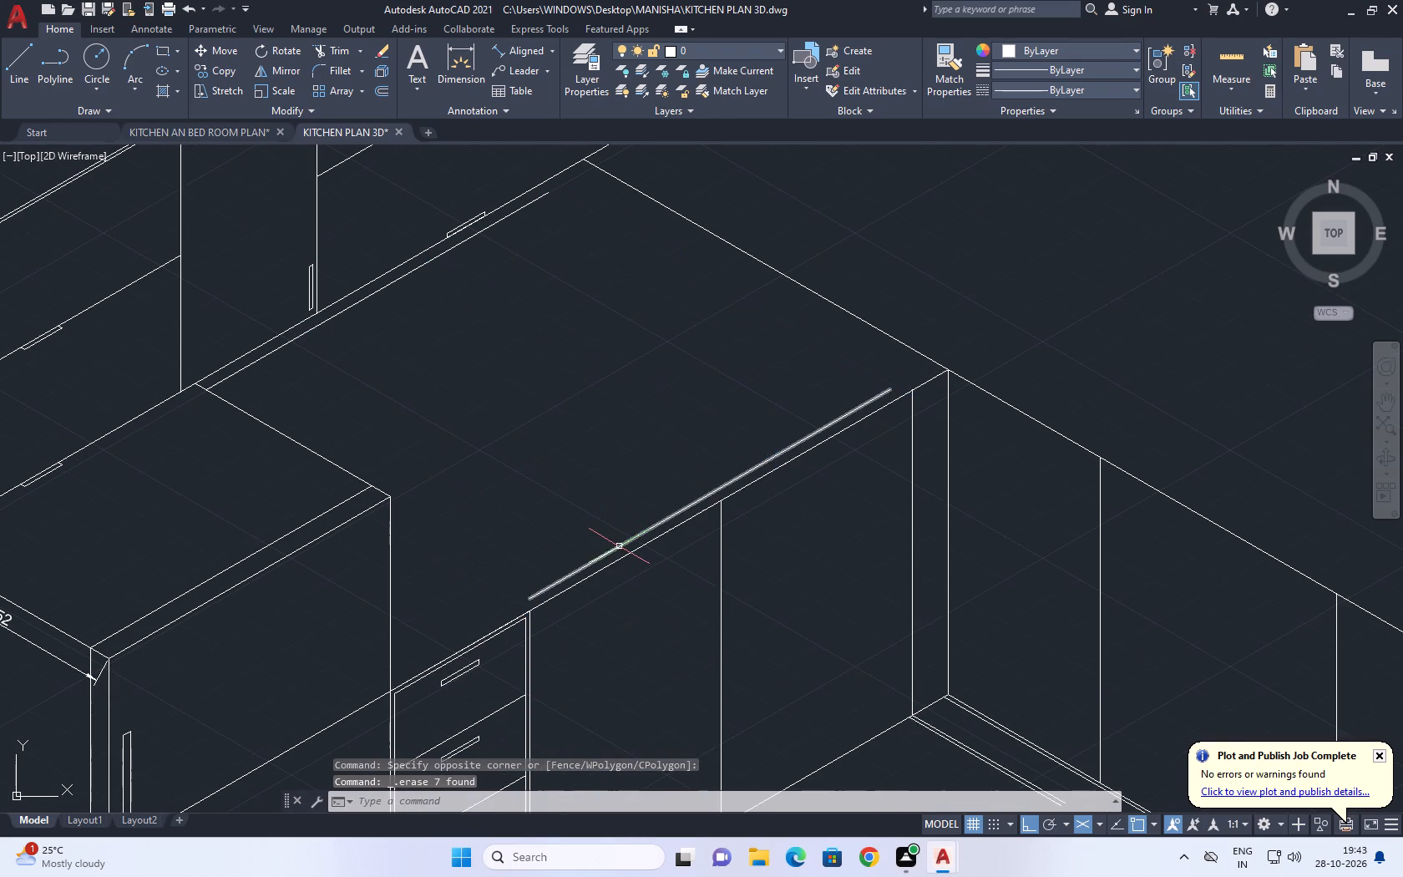
pyautogui.click(618, 545)
pyautogui.press('Delete')
pyautogui.click(514, 209)
pyautogui.press('Delete')
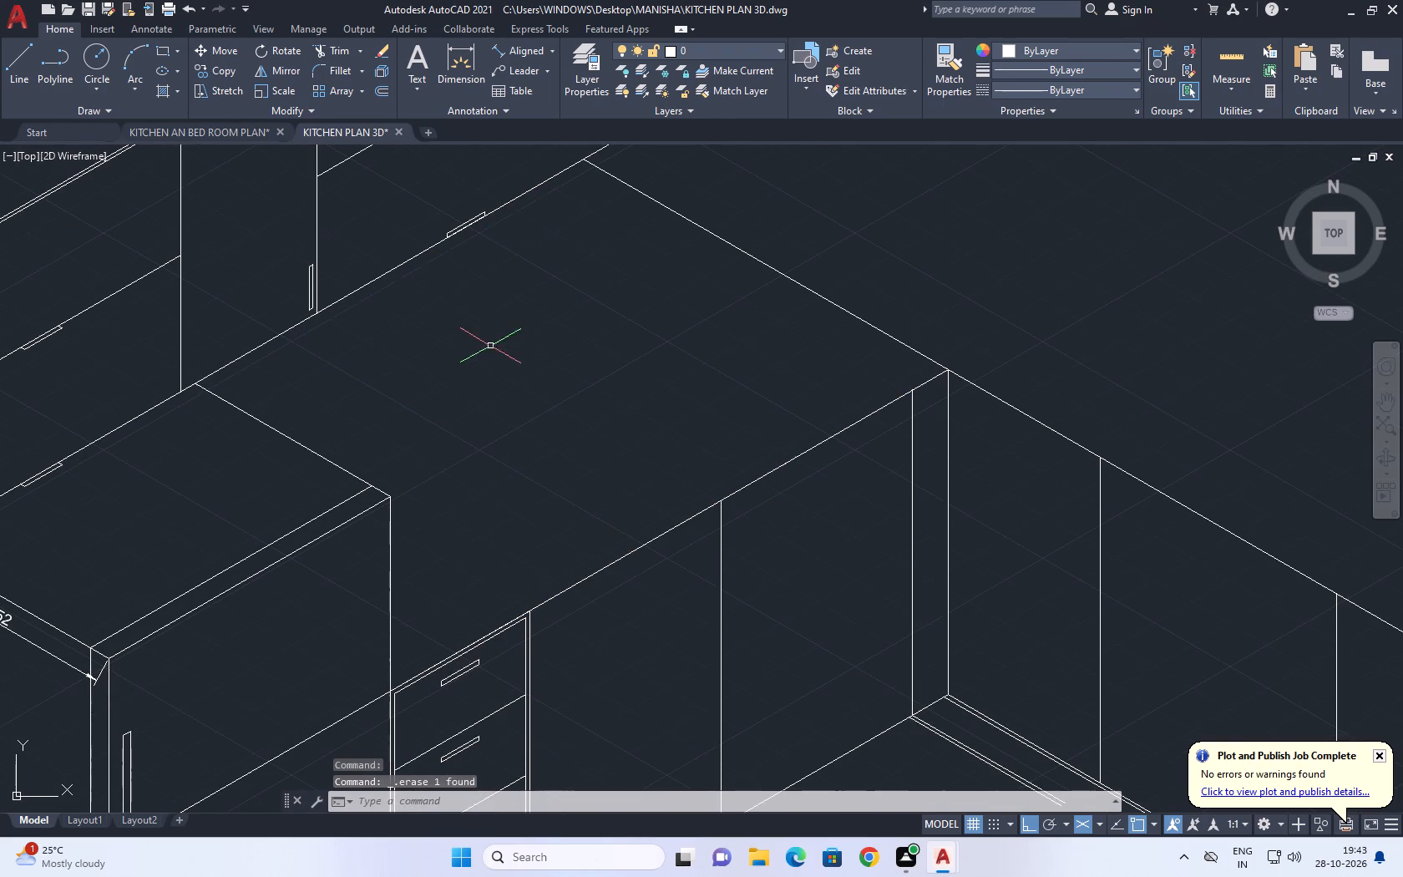
# Draw a line from the counter's former far back corner on the wall edge, 250 vertically downward in the right isoplane.
pyautogui.scroll(-2, 531, 365)
pyautogui.moveTo(560, 313); pyautogui.dragTo(567, 345, button='middle')
pyautogui.write('L')
pyautogui.press('space')
pyautogui.scroll(1, 541, 338)
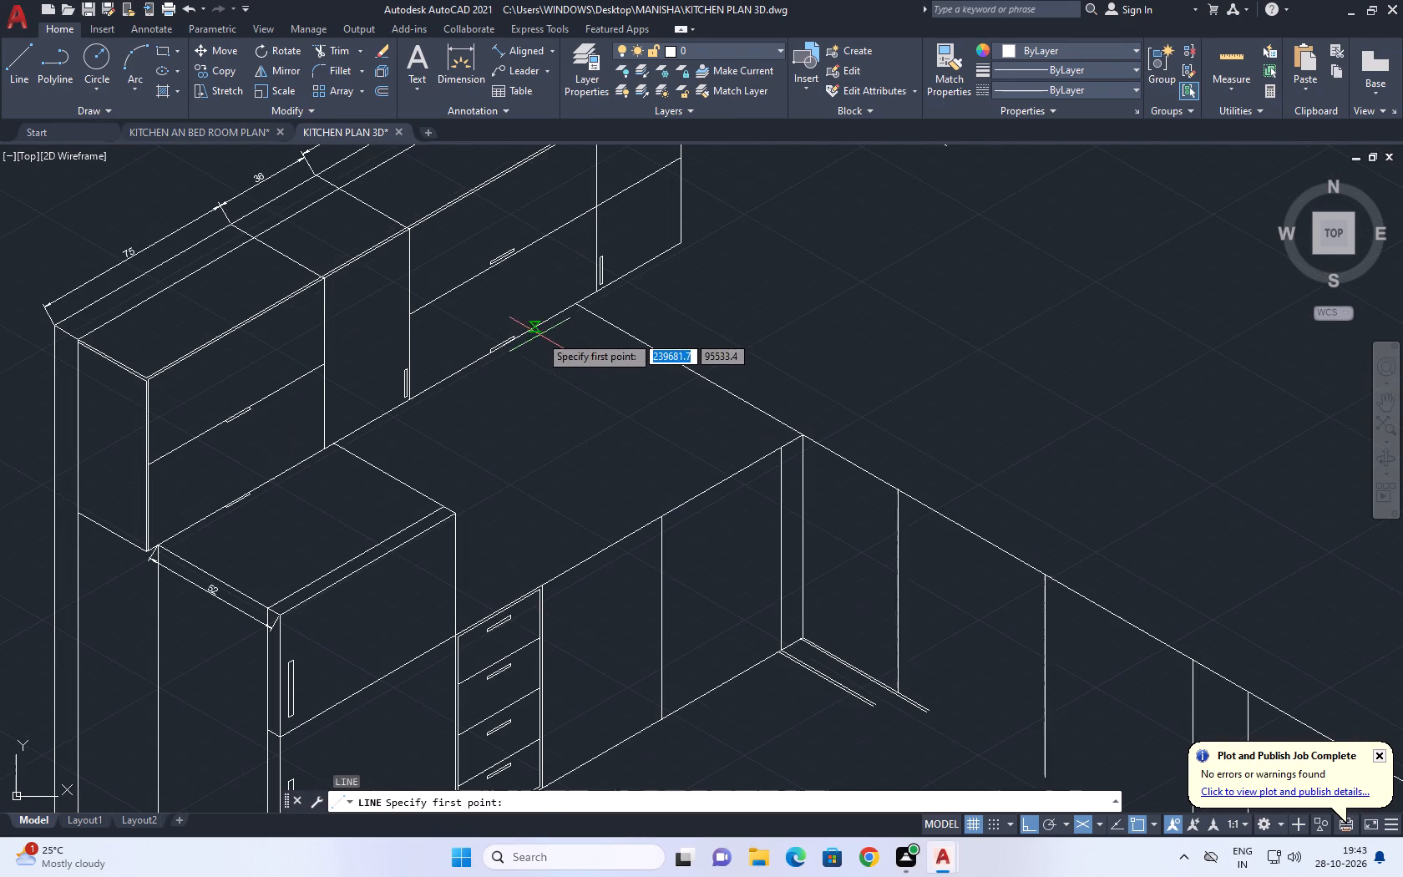
pyautogui.click(548, 317)
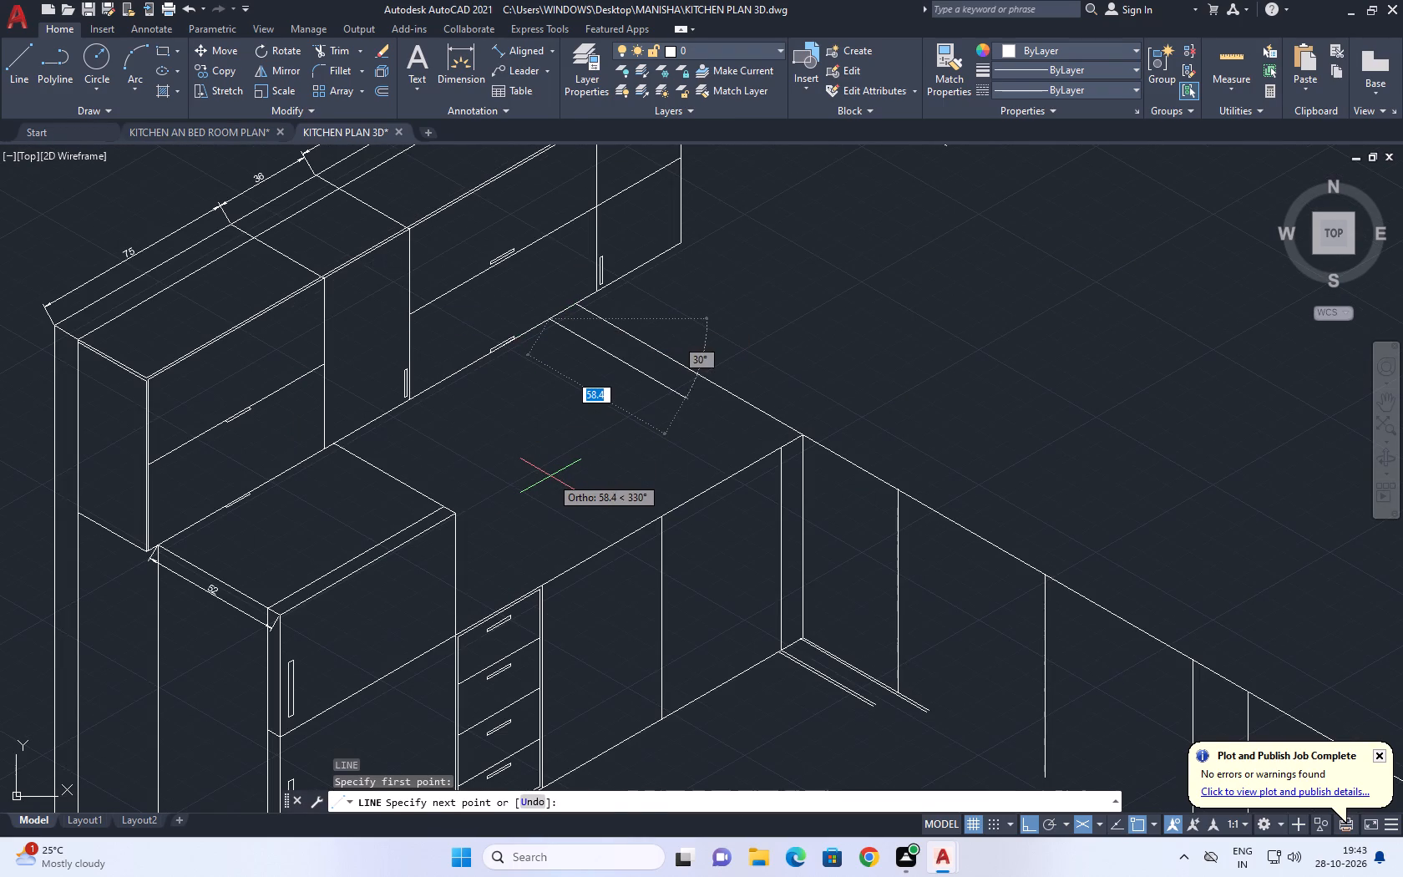
pyautogui.press('F5')
pyautogui.scroll(1, 545, 484)
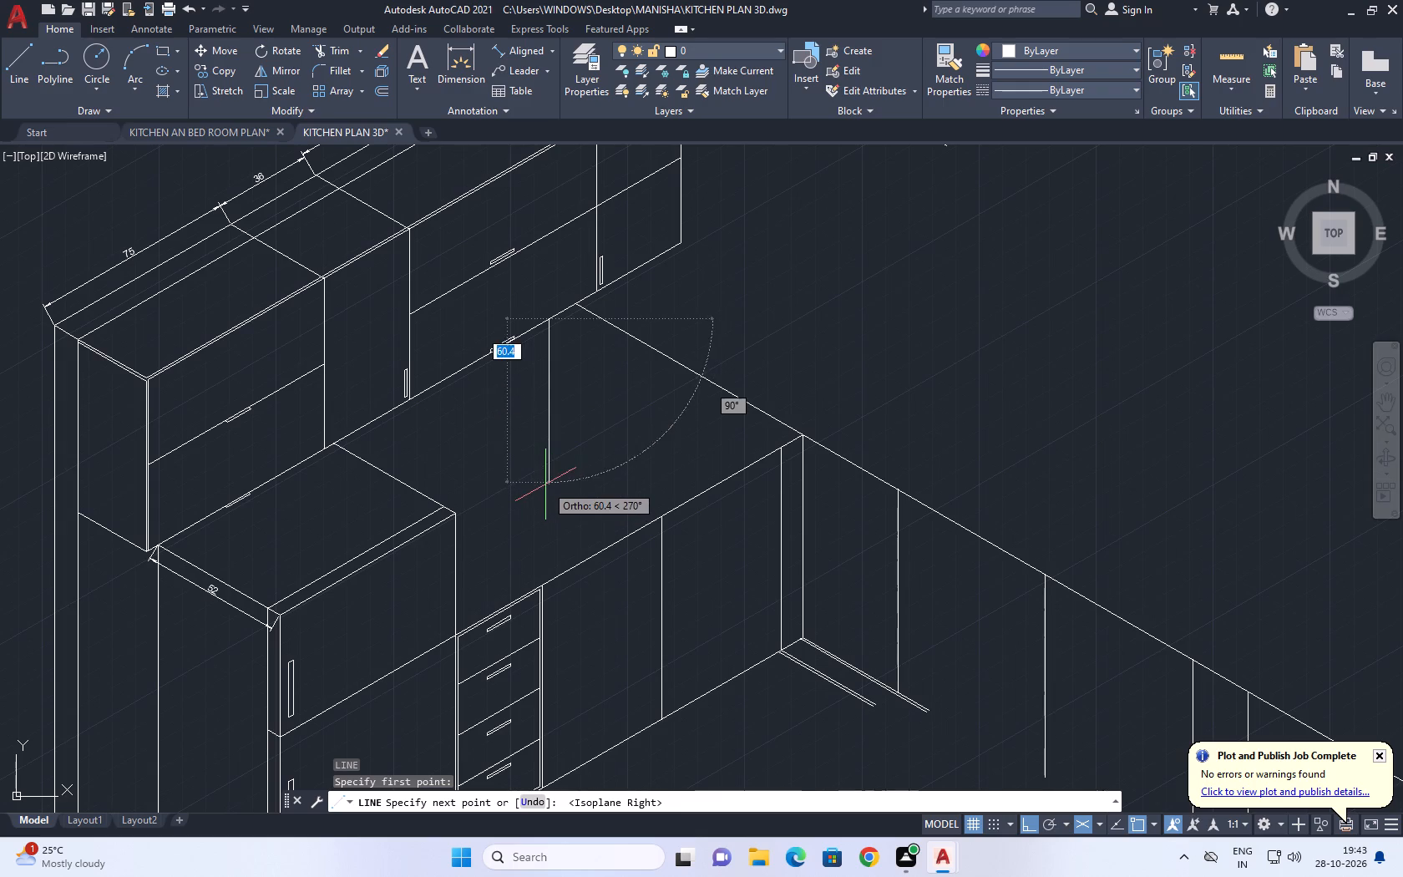
pyautogui.scroll(1, 545, 484)
pyautogui.scroll(-1, 567, 521)
pyautogui.write('250')
pyautogui.press('Return')
pyautogui.scroll(-2, 625, 464)
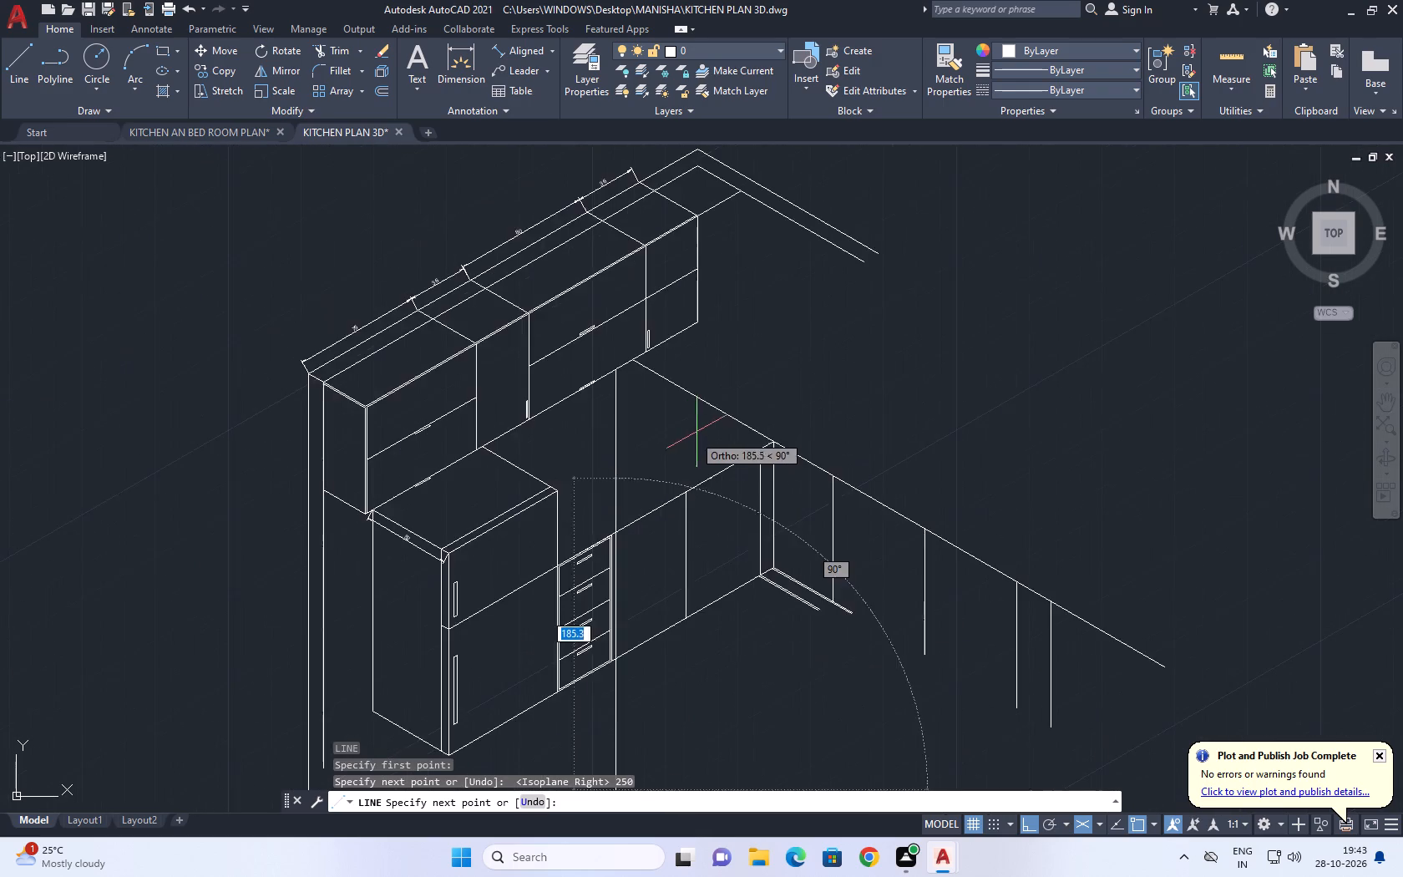
pyautogui.scroll(-2, 697, 430)
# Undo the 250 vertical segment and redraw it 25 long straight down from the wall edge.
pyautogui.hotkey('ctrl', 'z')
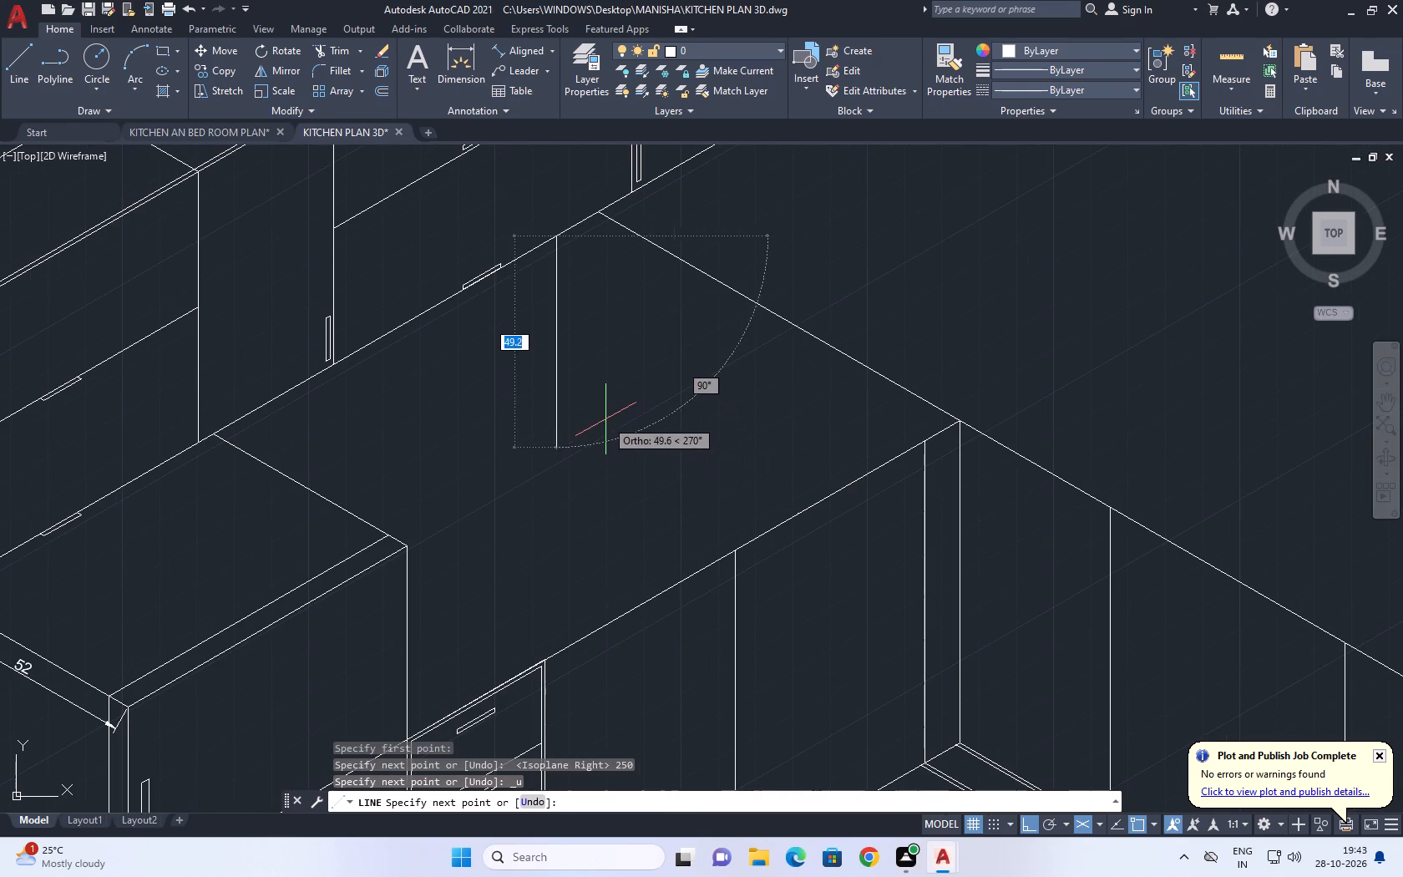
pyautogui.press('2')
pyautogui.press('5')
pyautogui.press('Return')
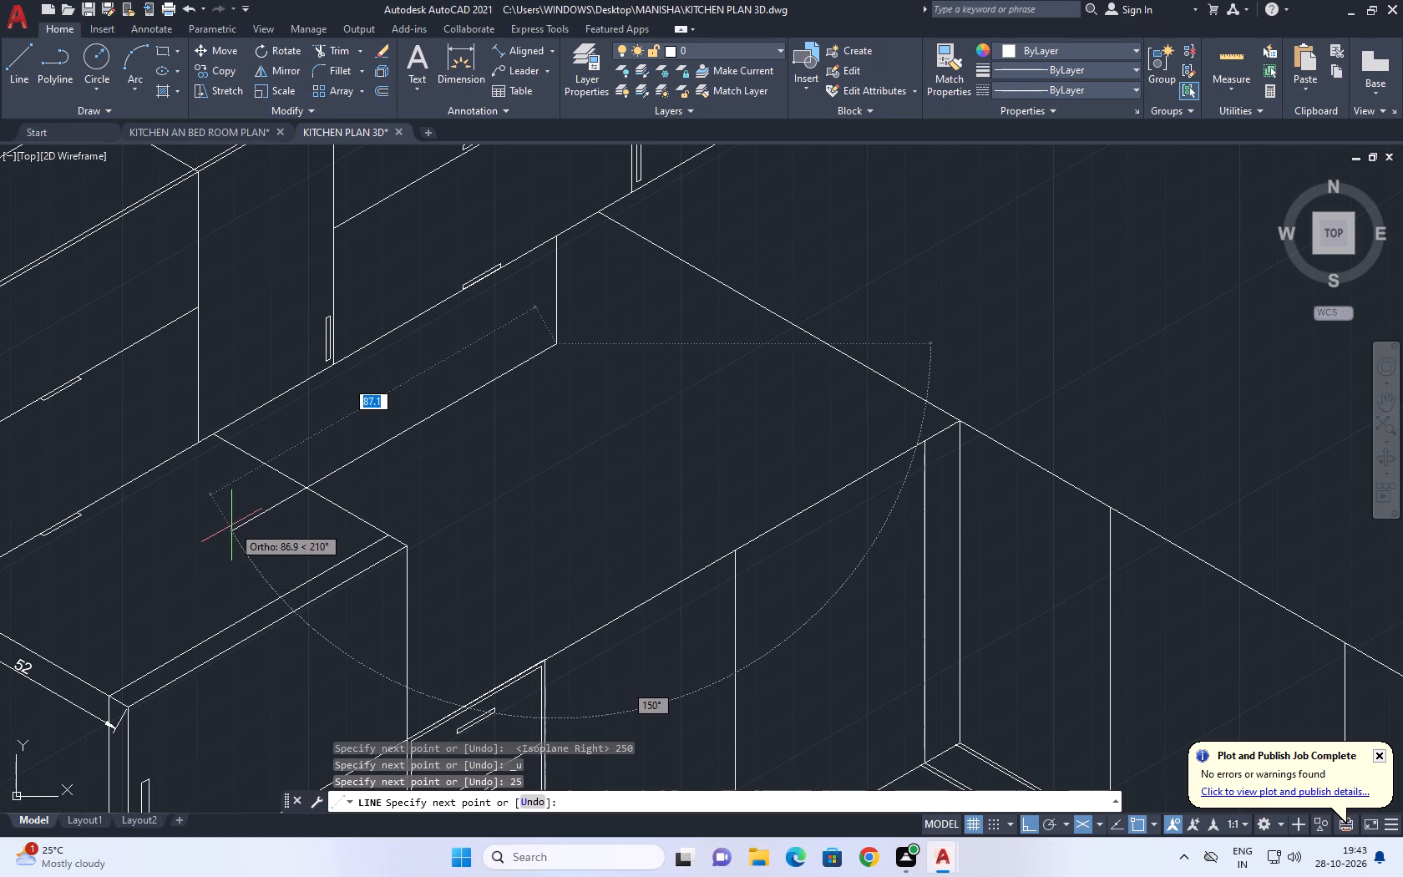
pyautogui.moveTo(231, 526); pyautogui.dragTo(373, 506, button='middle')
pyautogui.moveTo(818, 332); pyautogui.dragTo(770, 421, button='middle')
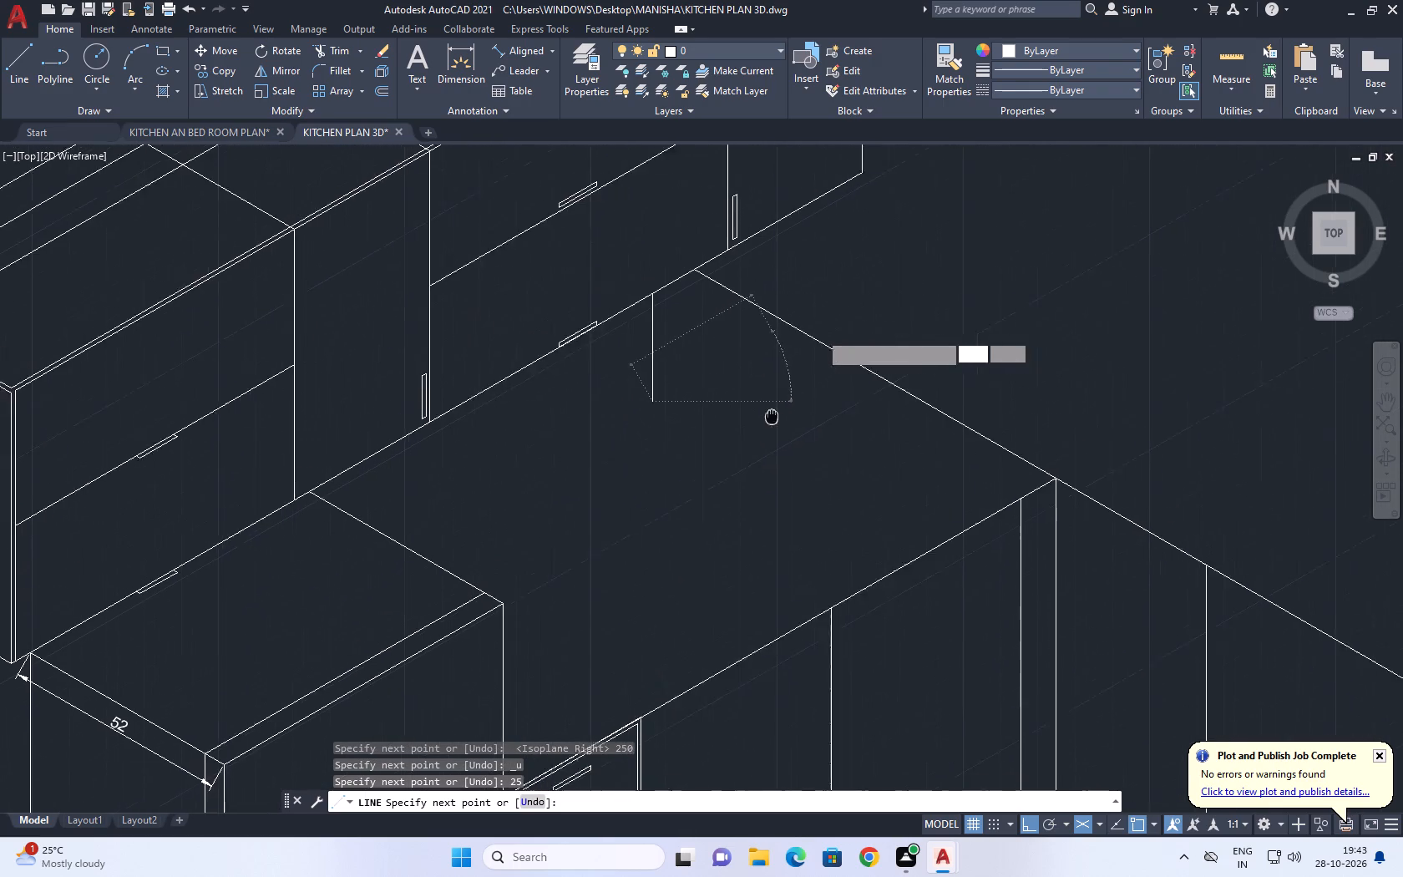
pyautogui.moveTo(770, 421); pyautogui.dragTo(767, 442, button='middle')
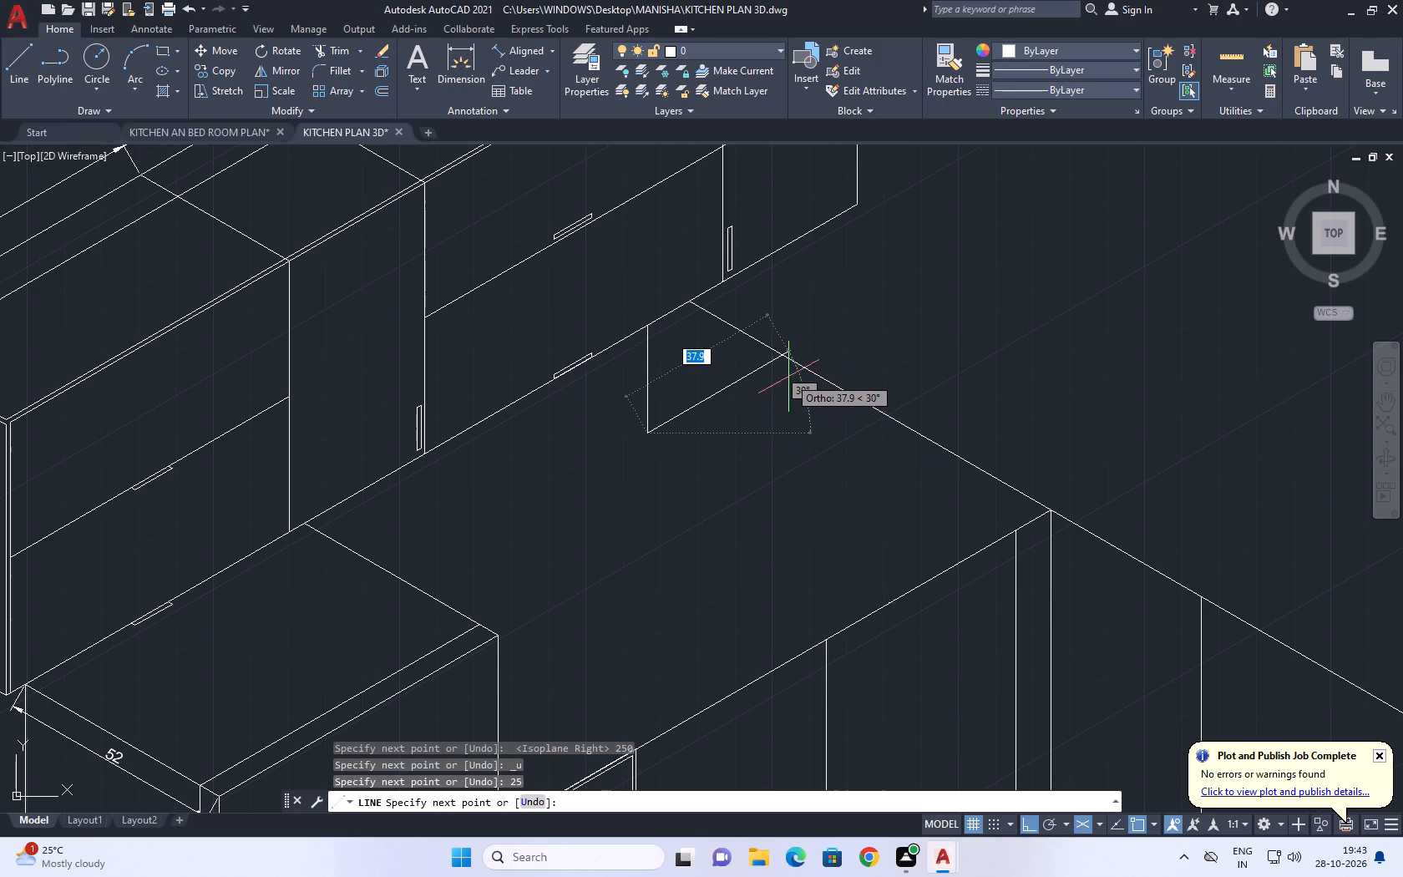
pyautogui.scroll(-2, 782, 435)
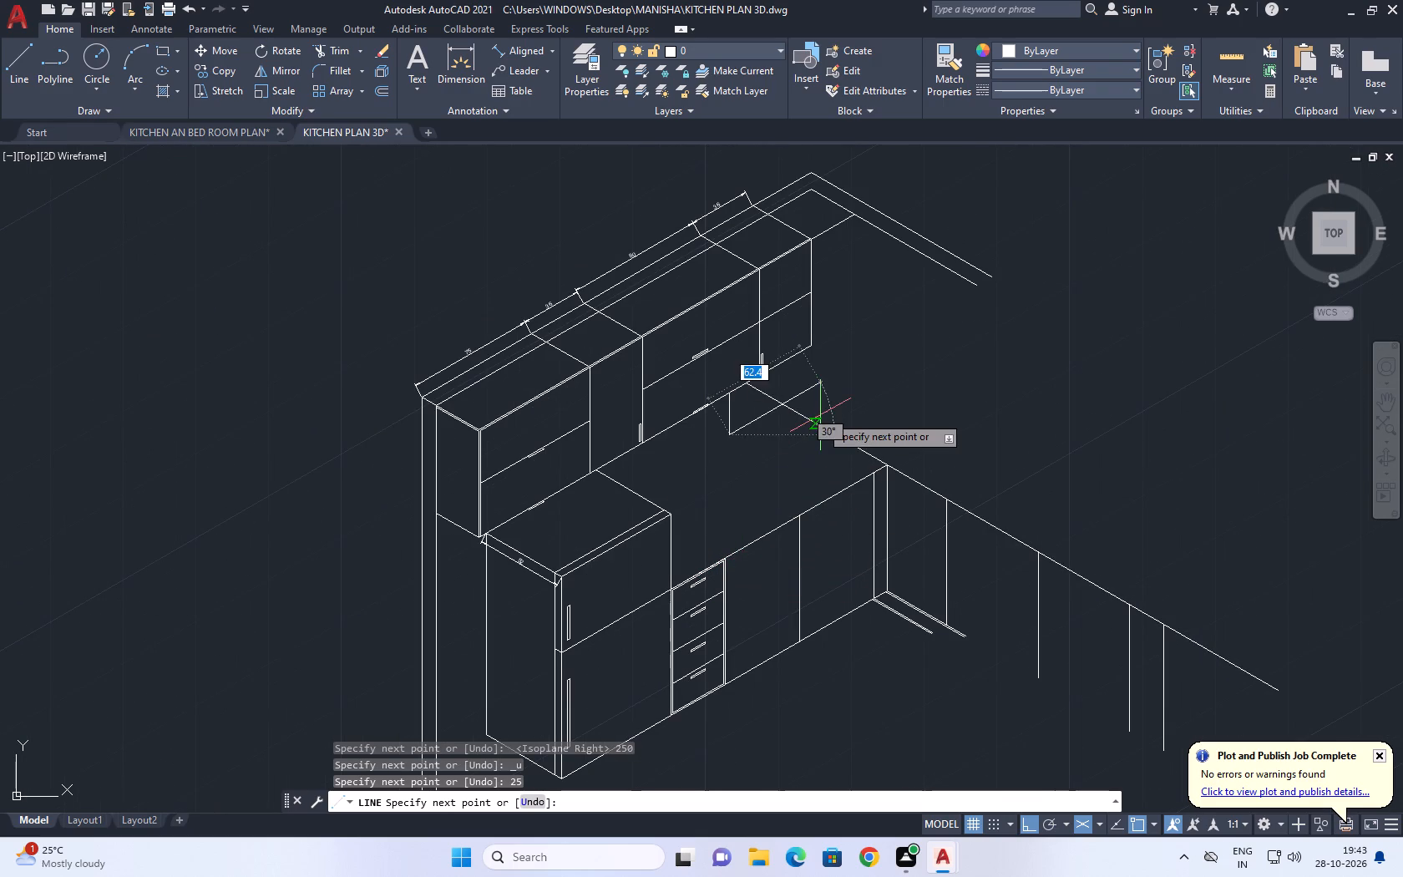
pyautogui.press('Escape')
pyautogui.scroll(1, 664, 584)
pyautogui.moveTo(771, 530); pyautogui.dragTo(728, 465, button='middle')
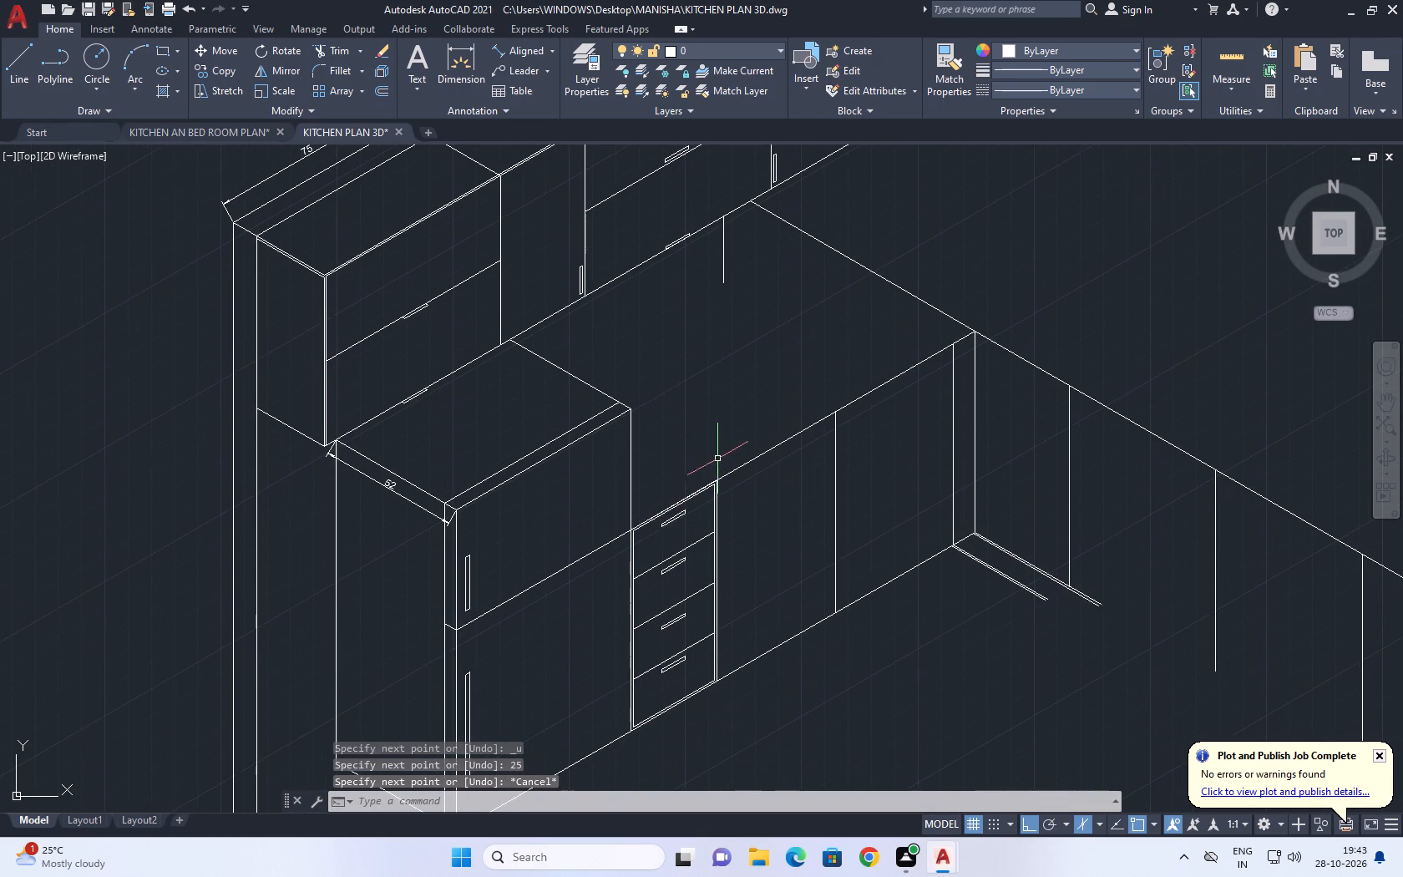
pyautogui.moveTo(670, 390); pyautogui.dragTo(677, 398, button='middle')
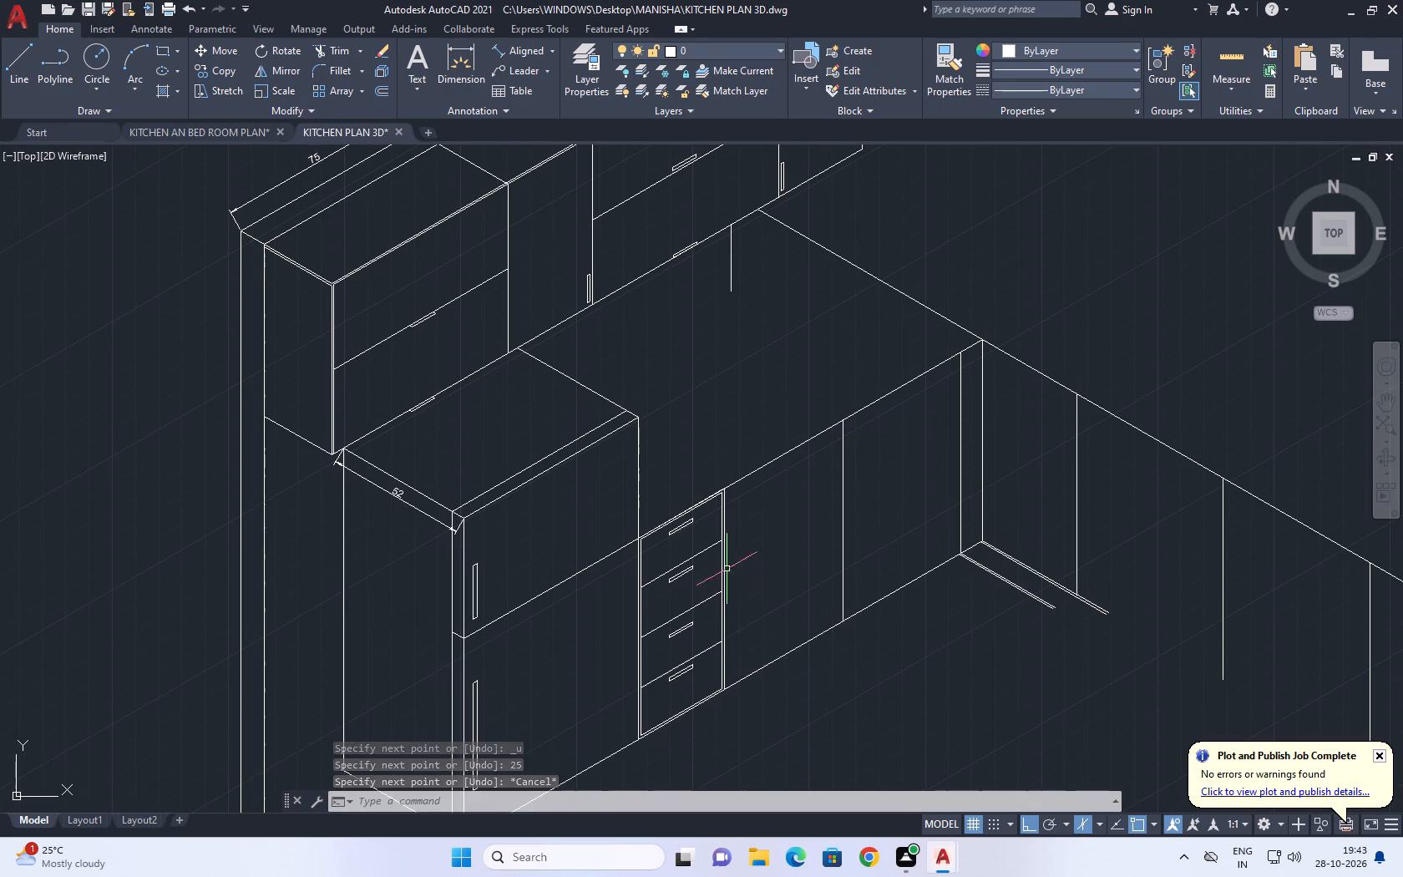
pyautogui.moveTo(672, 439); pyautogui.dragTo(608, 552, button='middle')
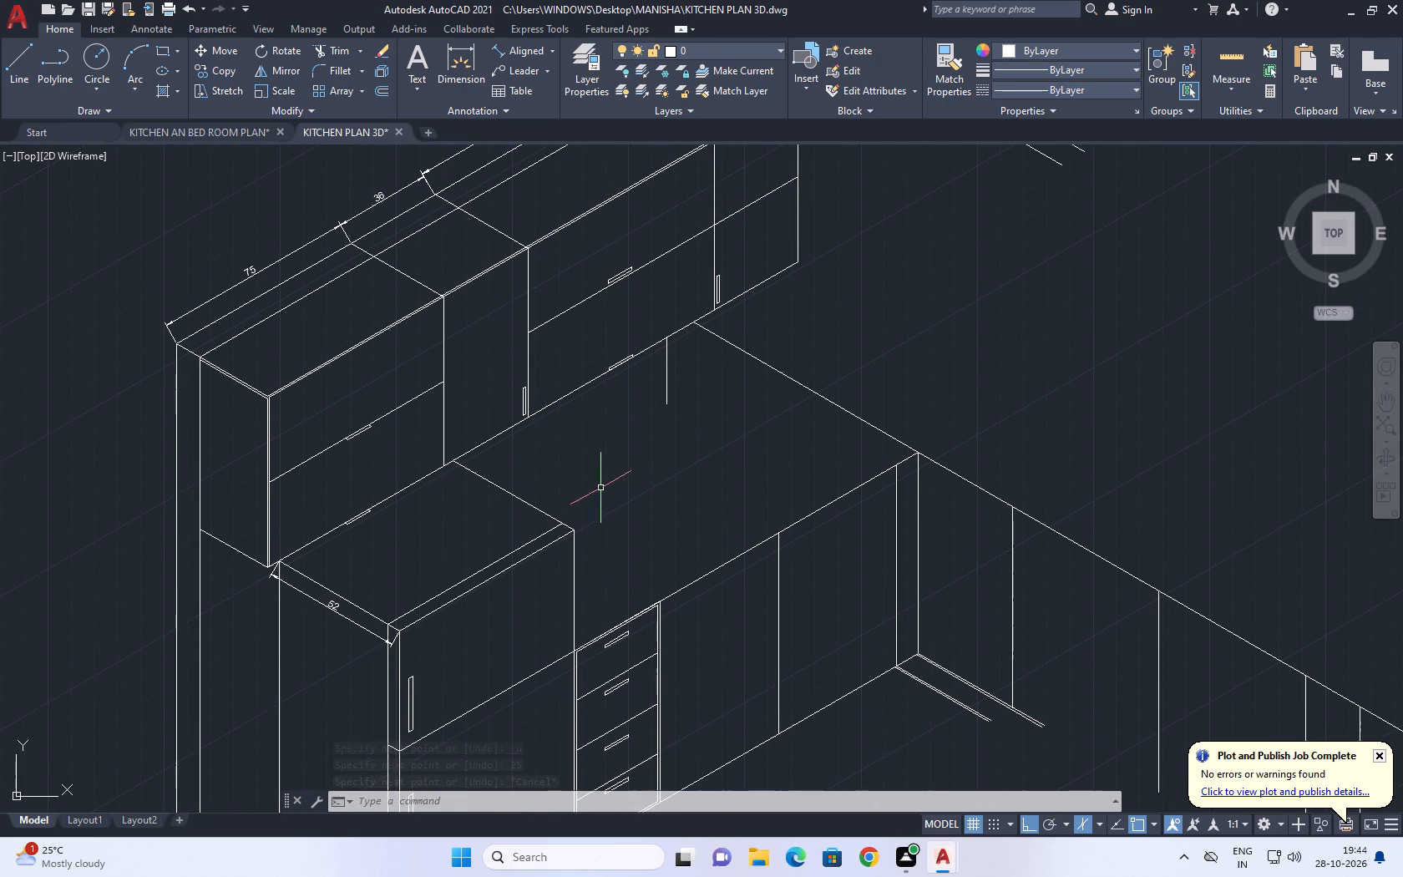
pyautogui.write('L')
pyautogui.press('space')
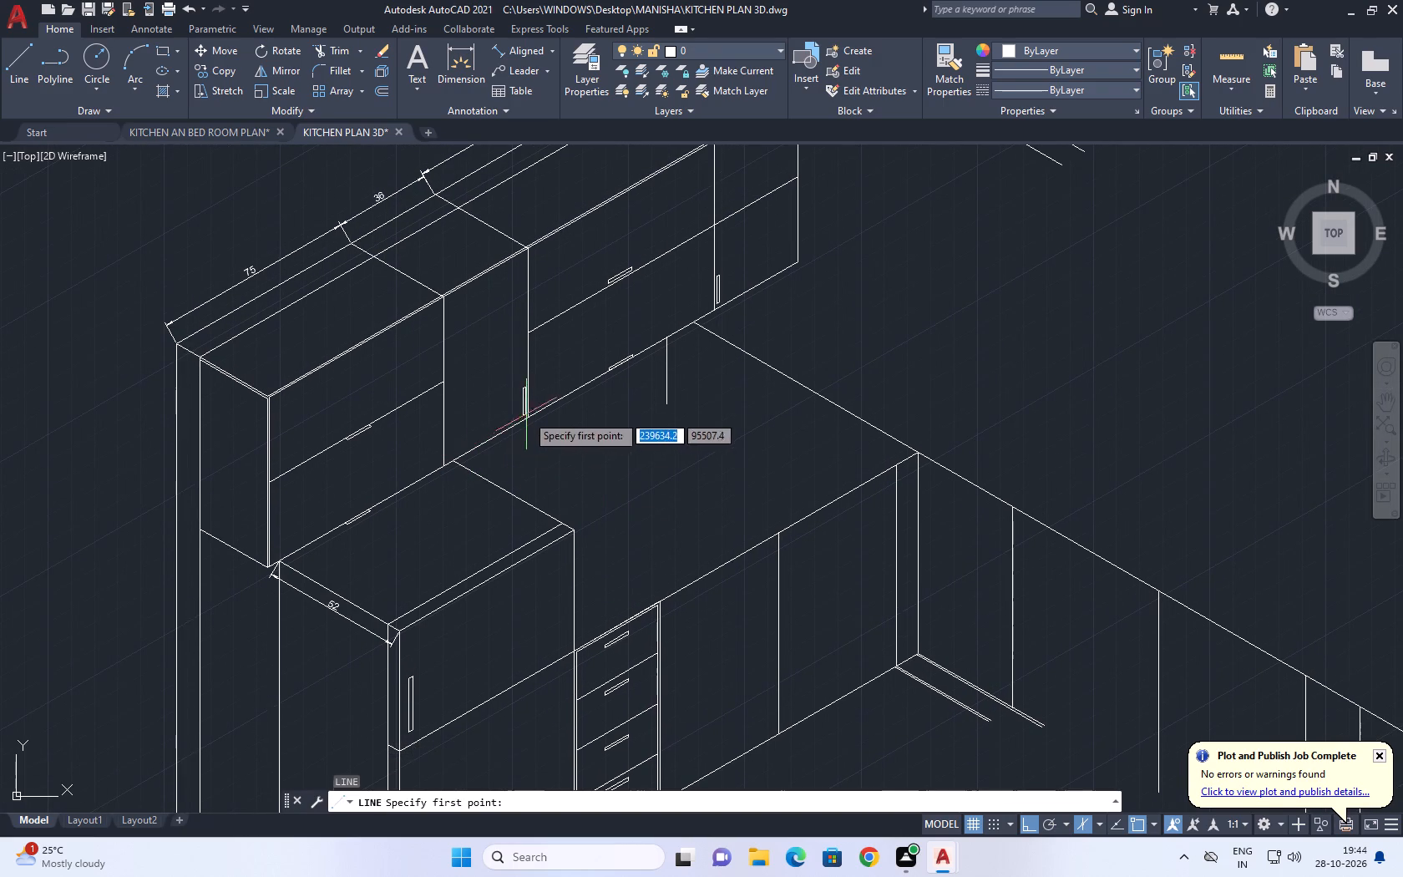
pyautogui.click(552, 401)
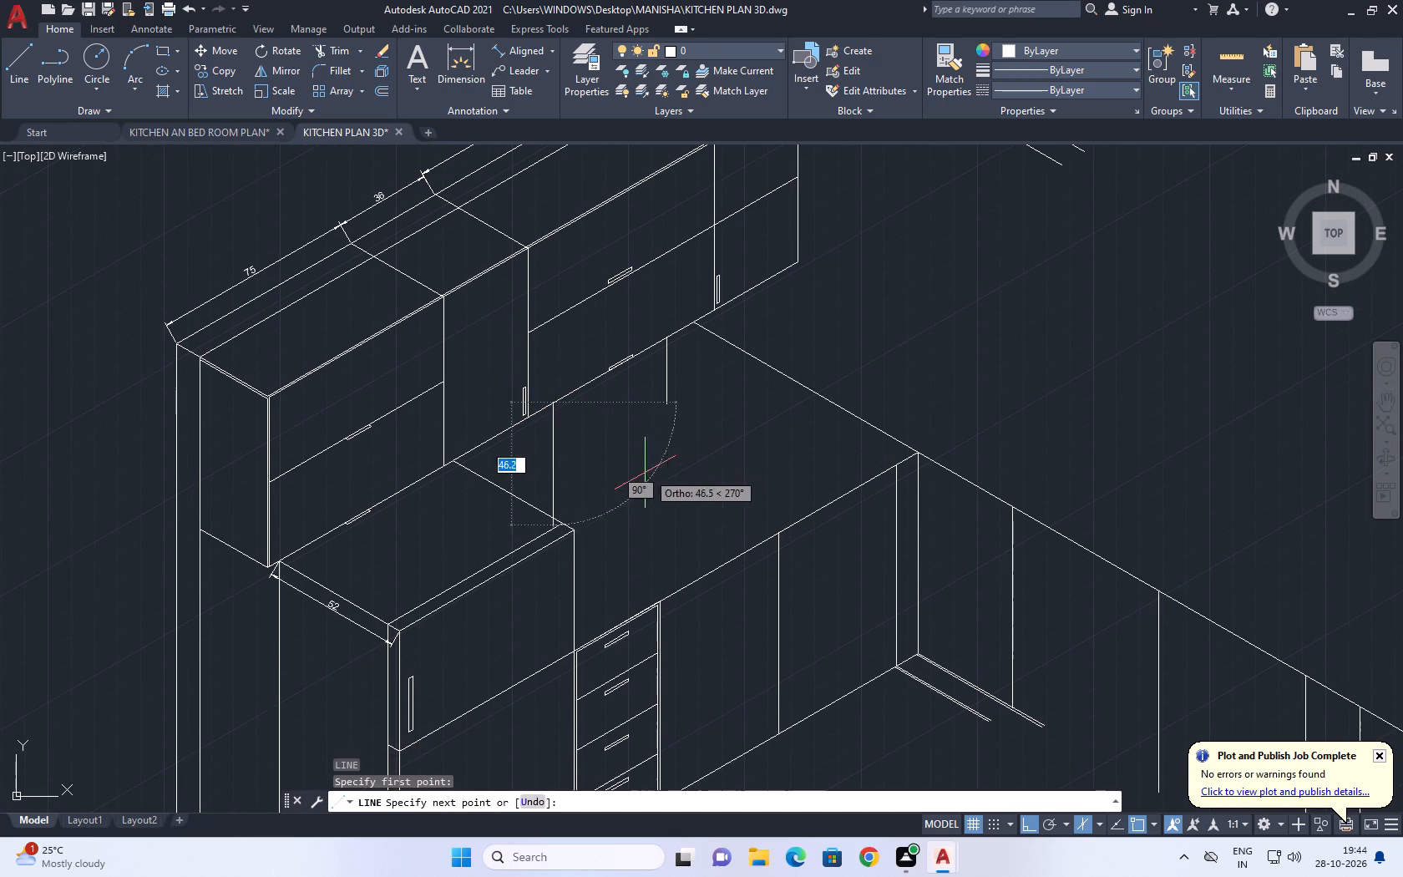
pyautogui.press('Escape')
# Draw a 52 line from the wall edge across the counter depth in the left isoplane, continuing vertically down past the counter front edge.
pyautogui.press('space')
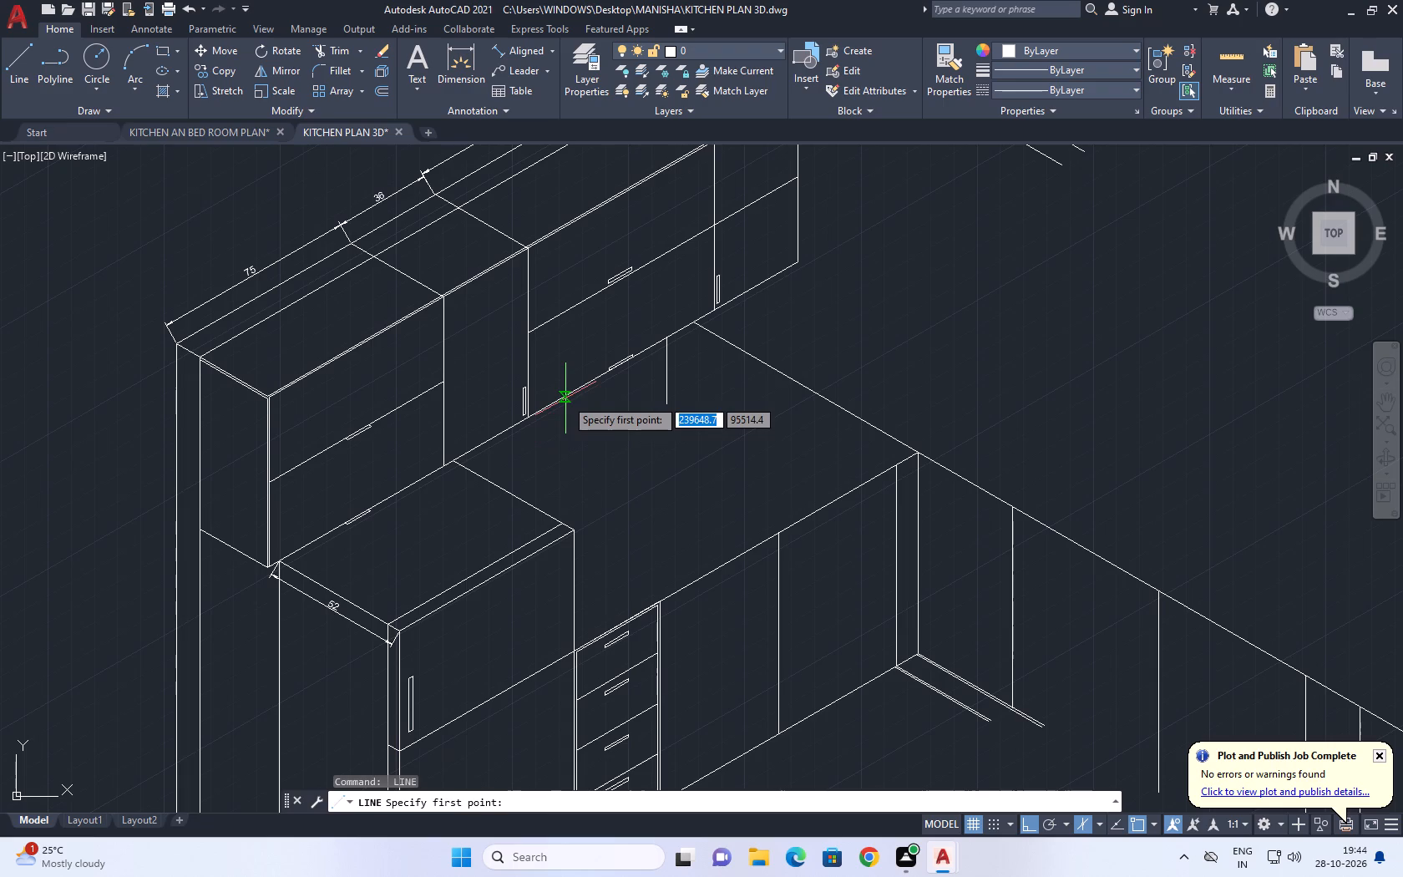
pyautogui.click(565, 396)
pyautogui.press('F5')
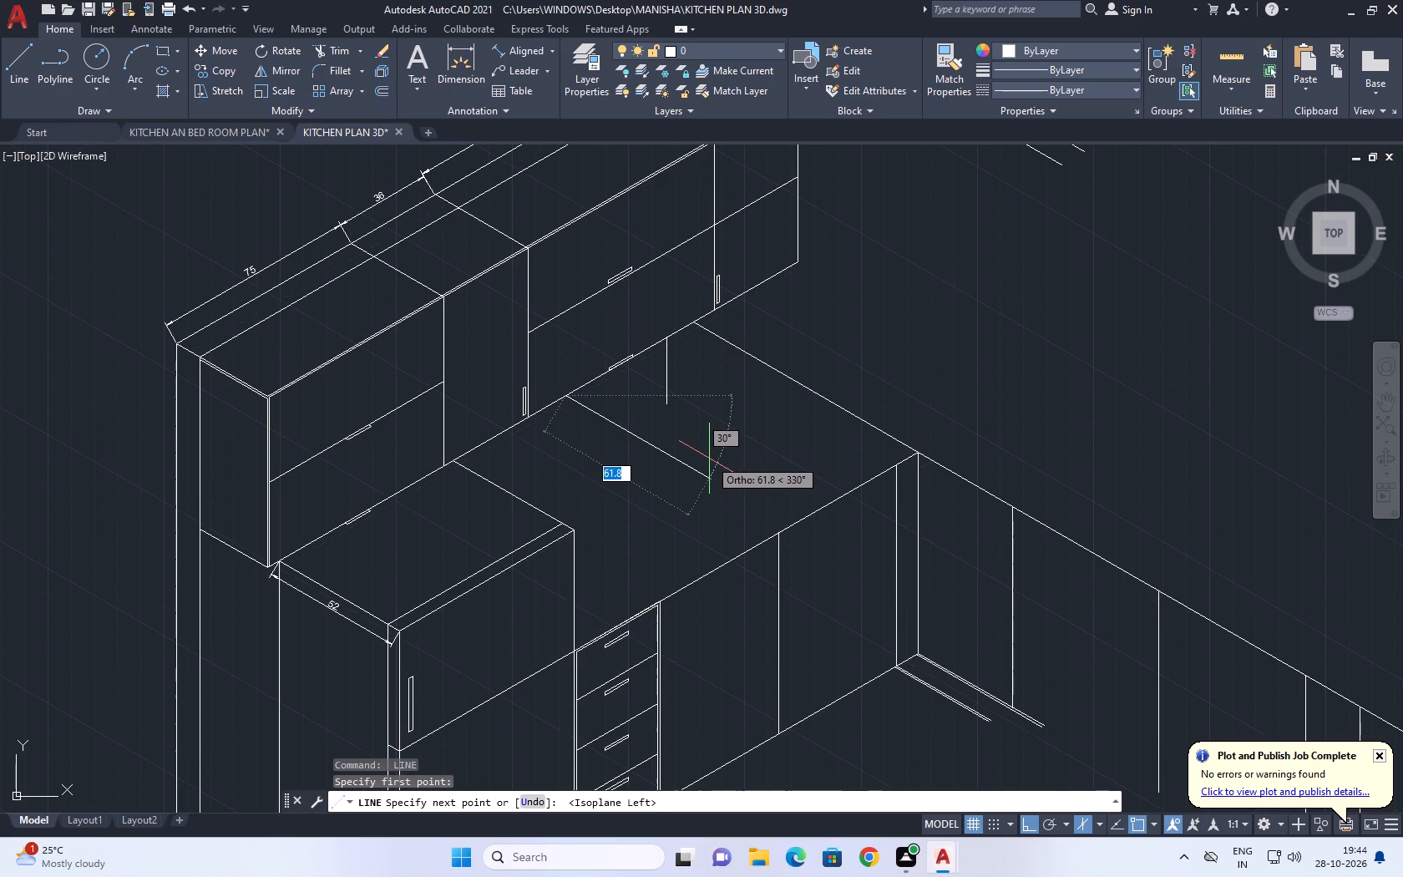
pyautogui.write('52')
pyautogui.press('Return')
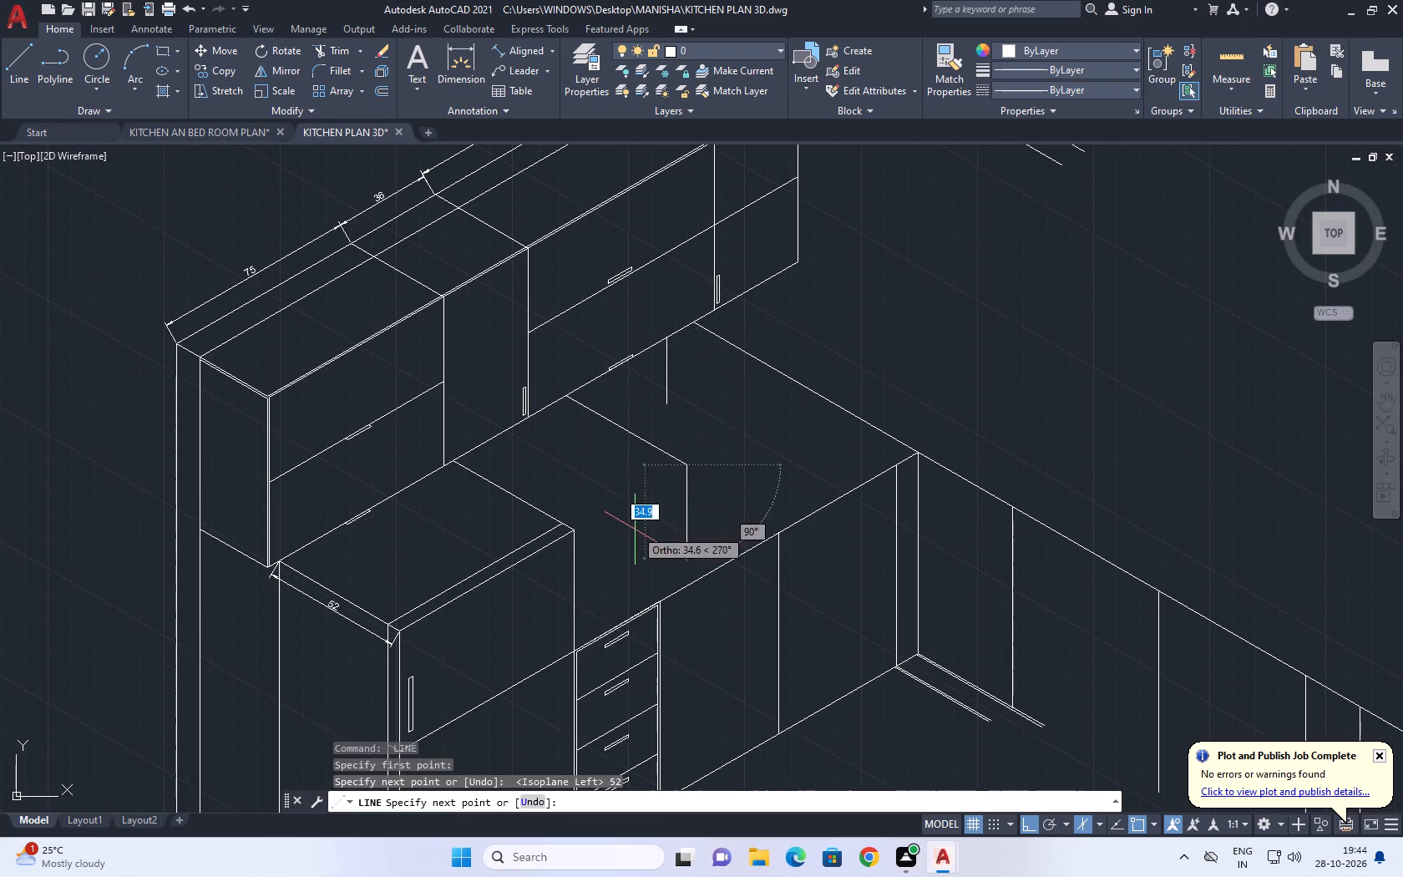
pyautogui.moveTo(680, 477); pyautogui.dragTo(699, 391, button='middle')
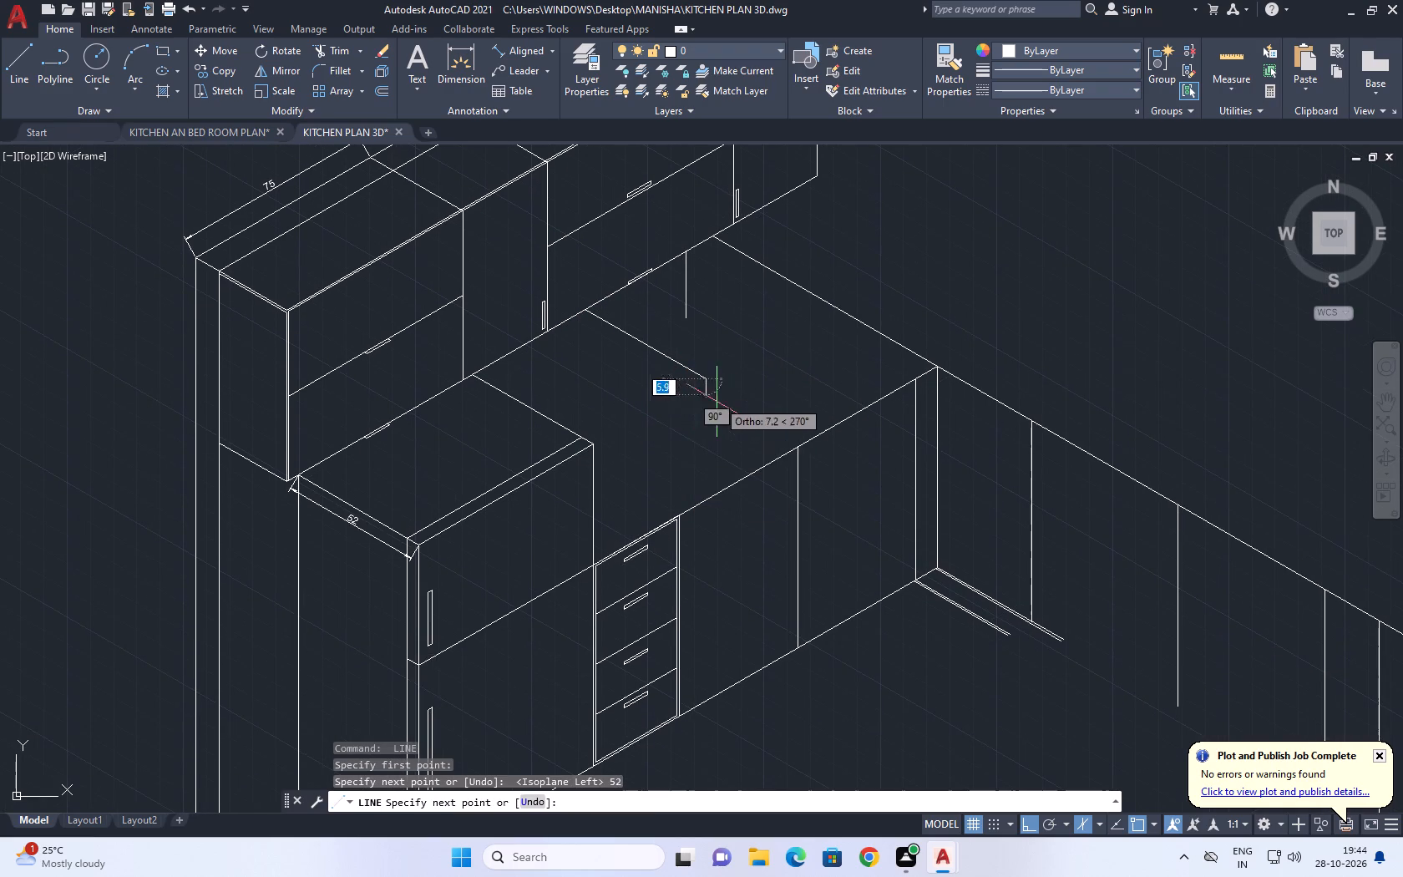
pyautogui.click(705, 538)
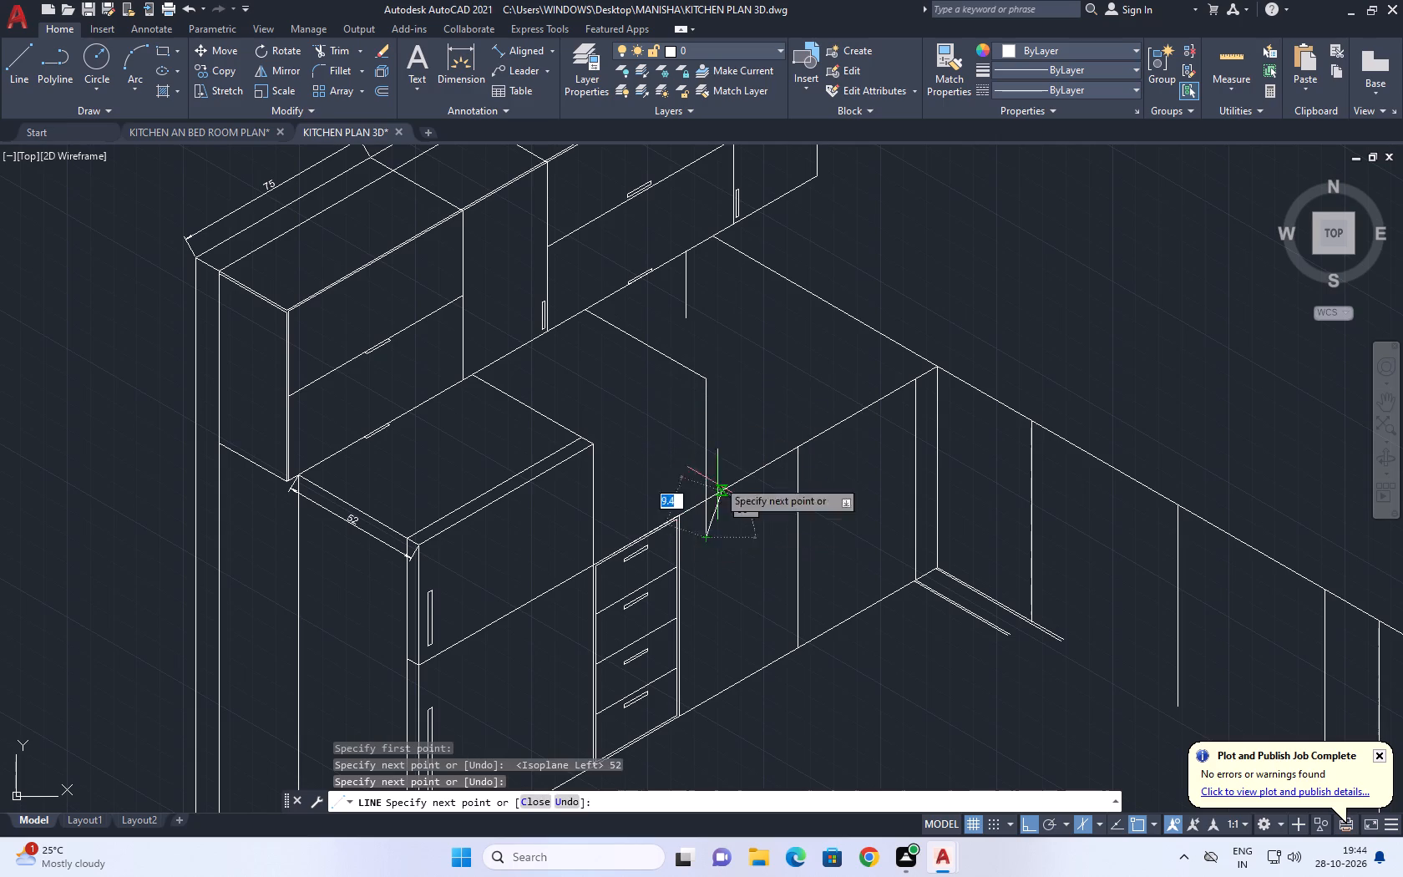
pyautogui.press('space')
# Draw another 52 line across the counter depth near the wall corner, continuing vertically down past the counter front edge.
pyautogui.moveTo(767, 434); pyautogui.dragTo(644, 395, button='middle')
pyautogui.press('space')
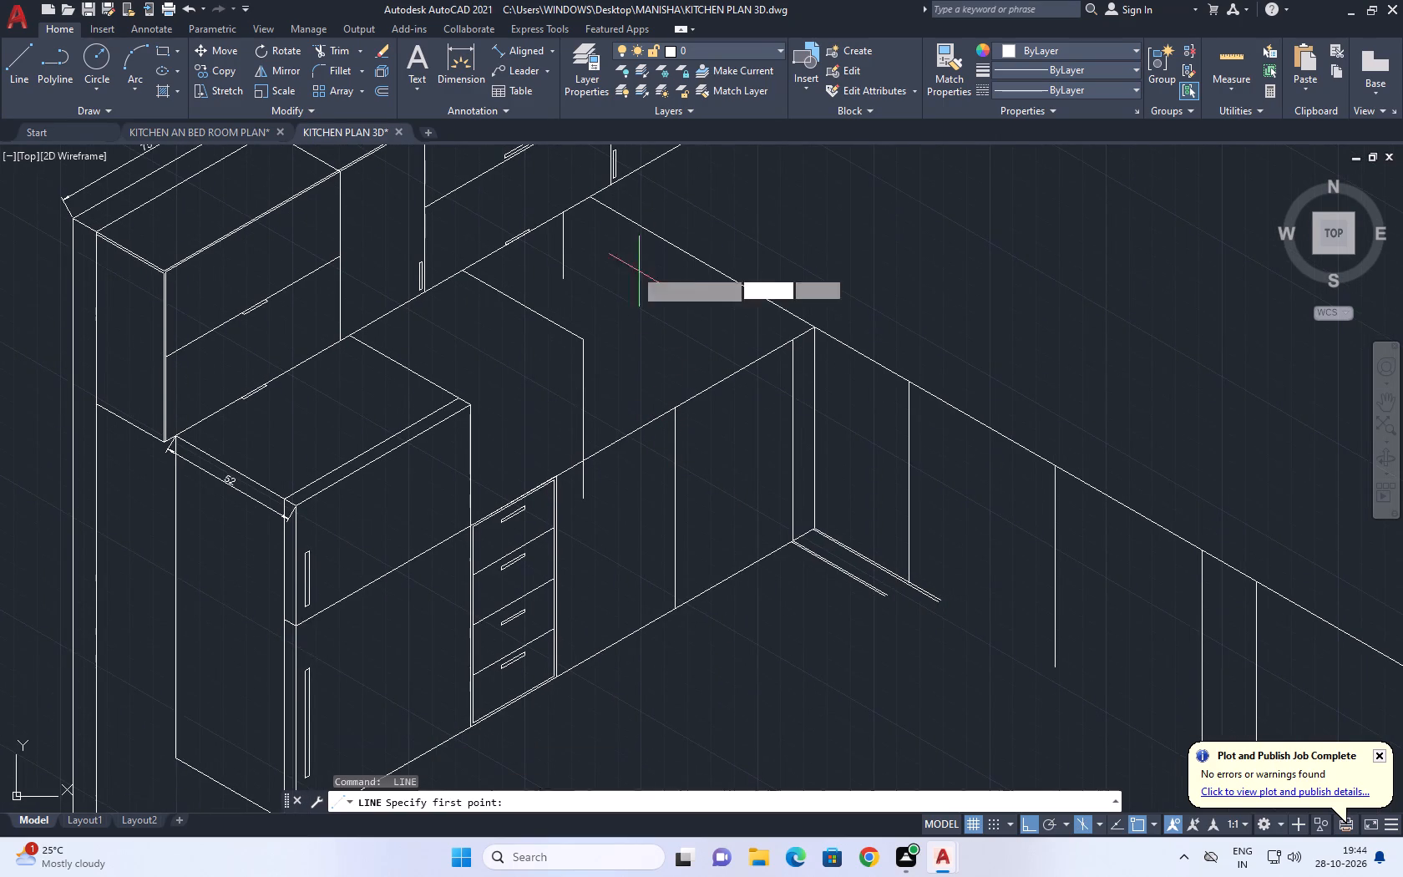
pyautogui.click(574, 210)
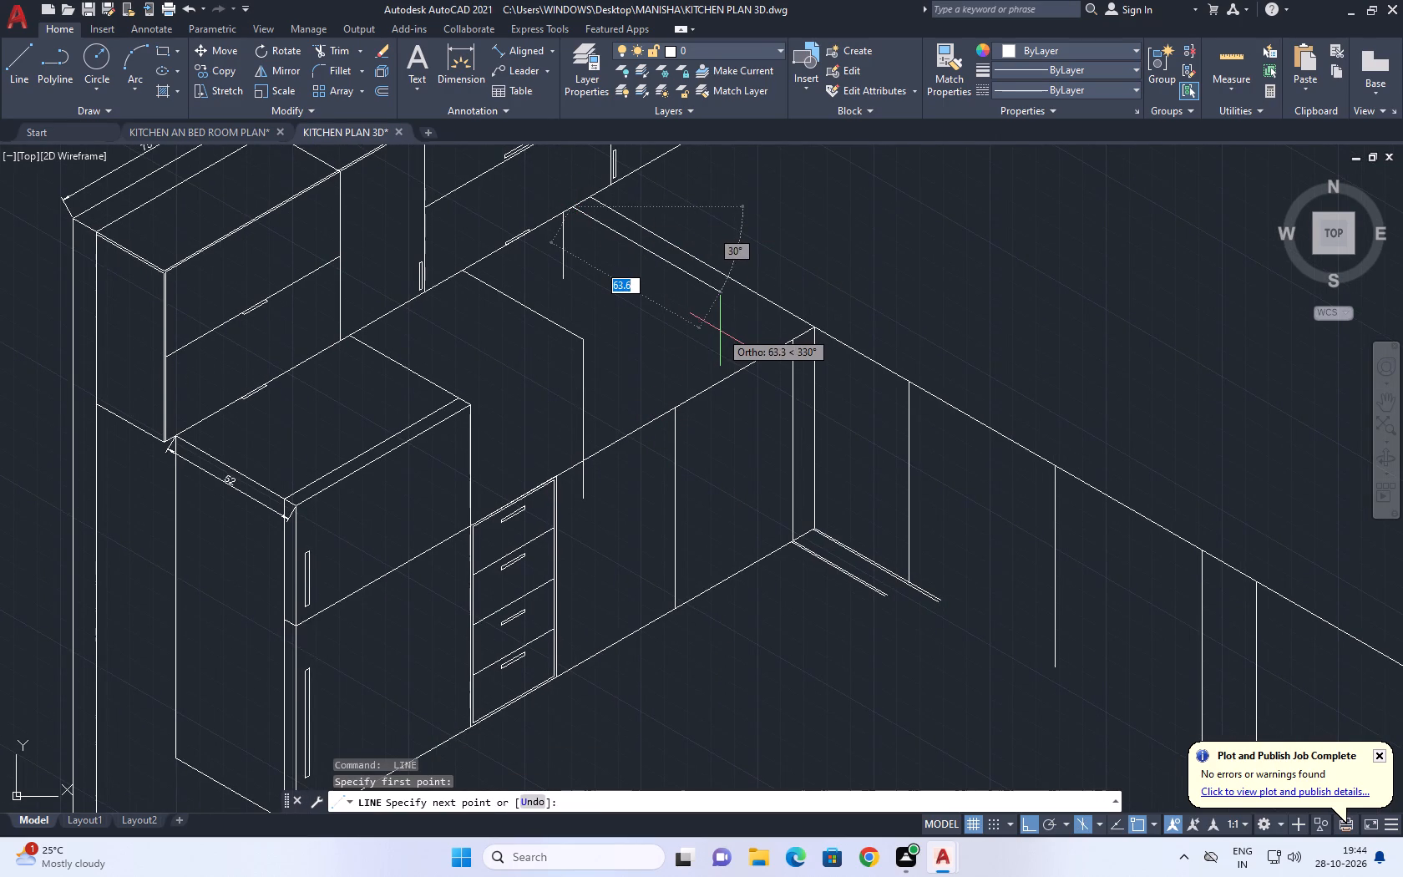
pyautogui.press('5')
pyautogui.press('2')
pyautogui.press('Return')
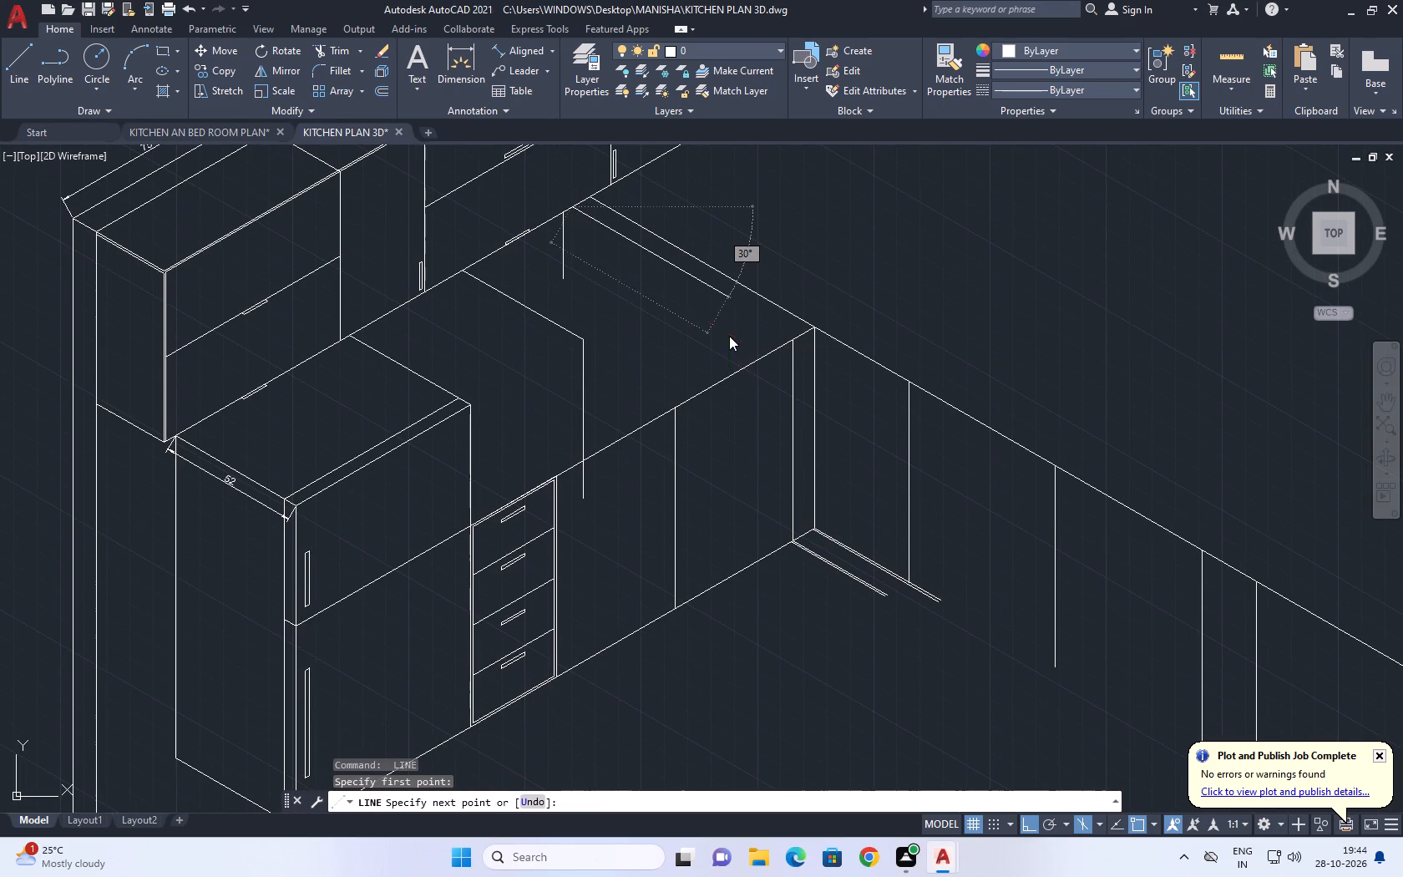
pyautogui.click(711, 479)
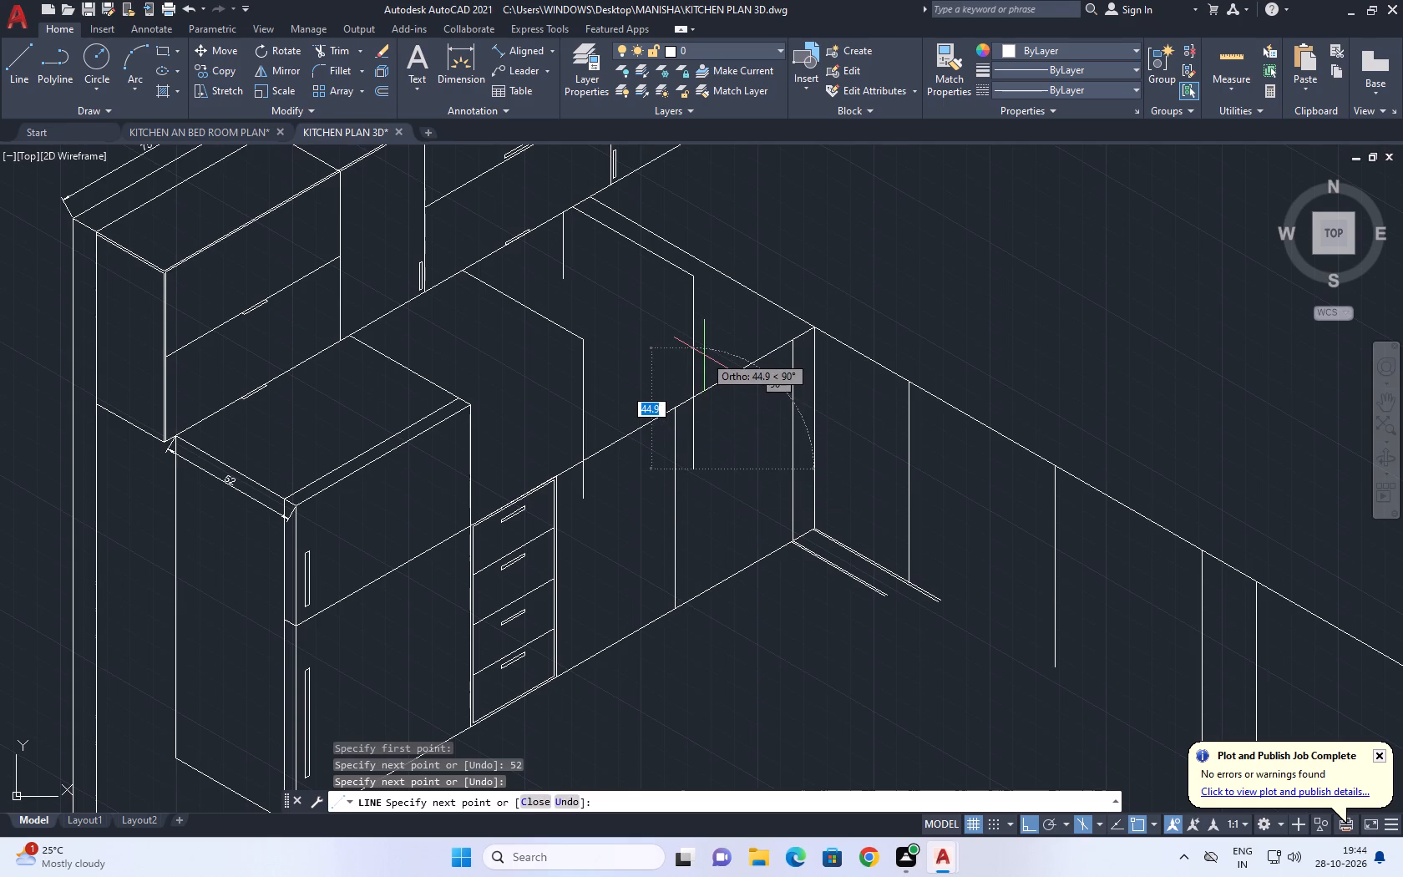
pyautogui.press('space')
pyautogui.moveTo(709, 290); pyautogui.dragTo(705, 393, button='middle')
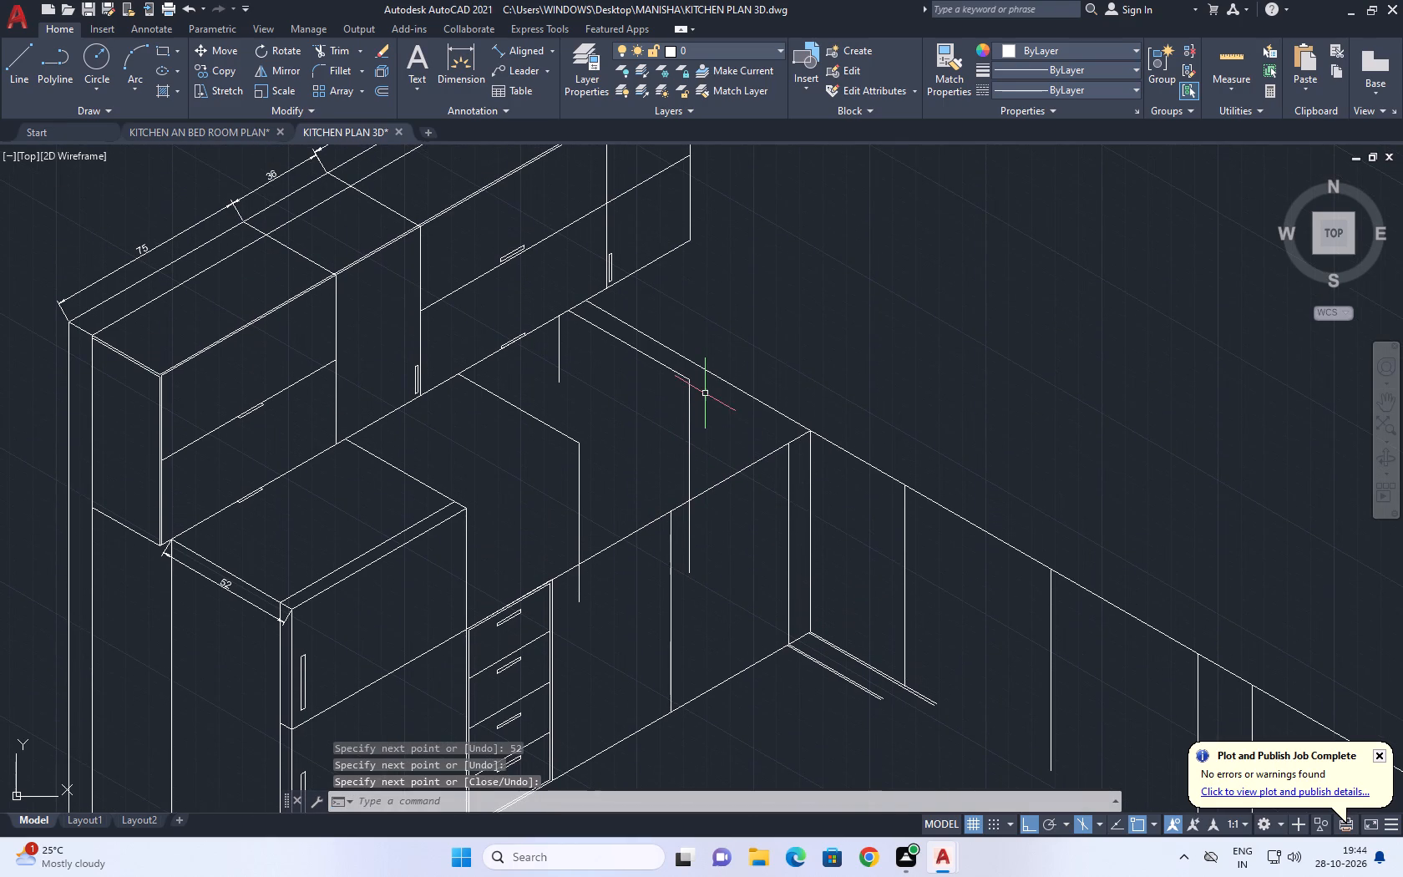
# Undo the newly drawn lines and the earlier erasures of the counter top lines and the 52 dimension at its far end.
pyautogui.press('Escape')
pyautogui.hotkey('ctrl', 'z')
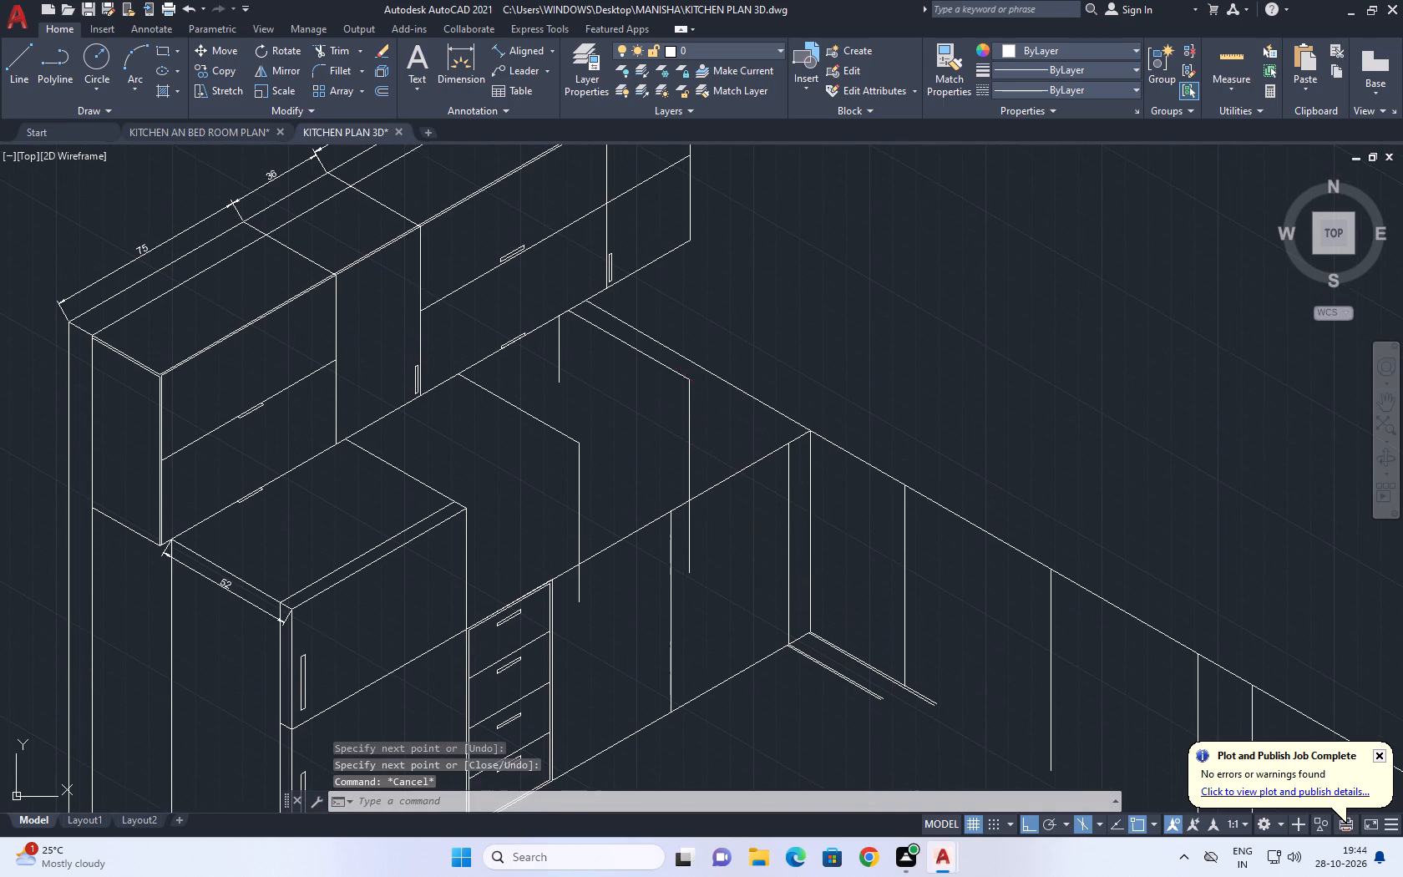
pyautogui.hotkey('ctrl', 'z')
pyautogui.hotkey('ctrl', 'z')
pyautogui.hotkey('ctrl', 'z')
pyautogui.hotkey('ctrl', 'z')
pyautogui.hotkey('ctrl', 'z')
pyautogui.hotkey('ctrl', 'z')
pyautogui.hotkey('ctrl', 'z')
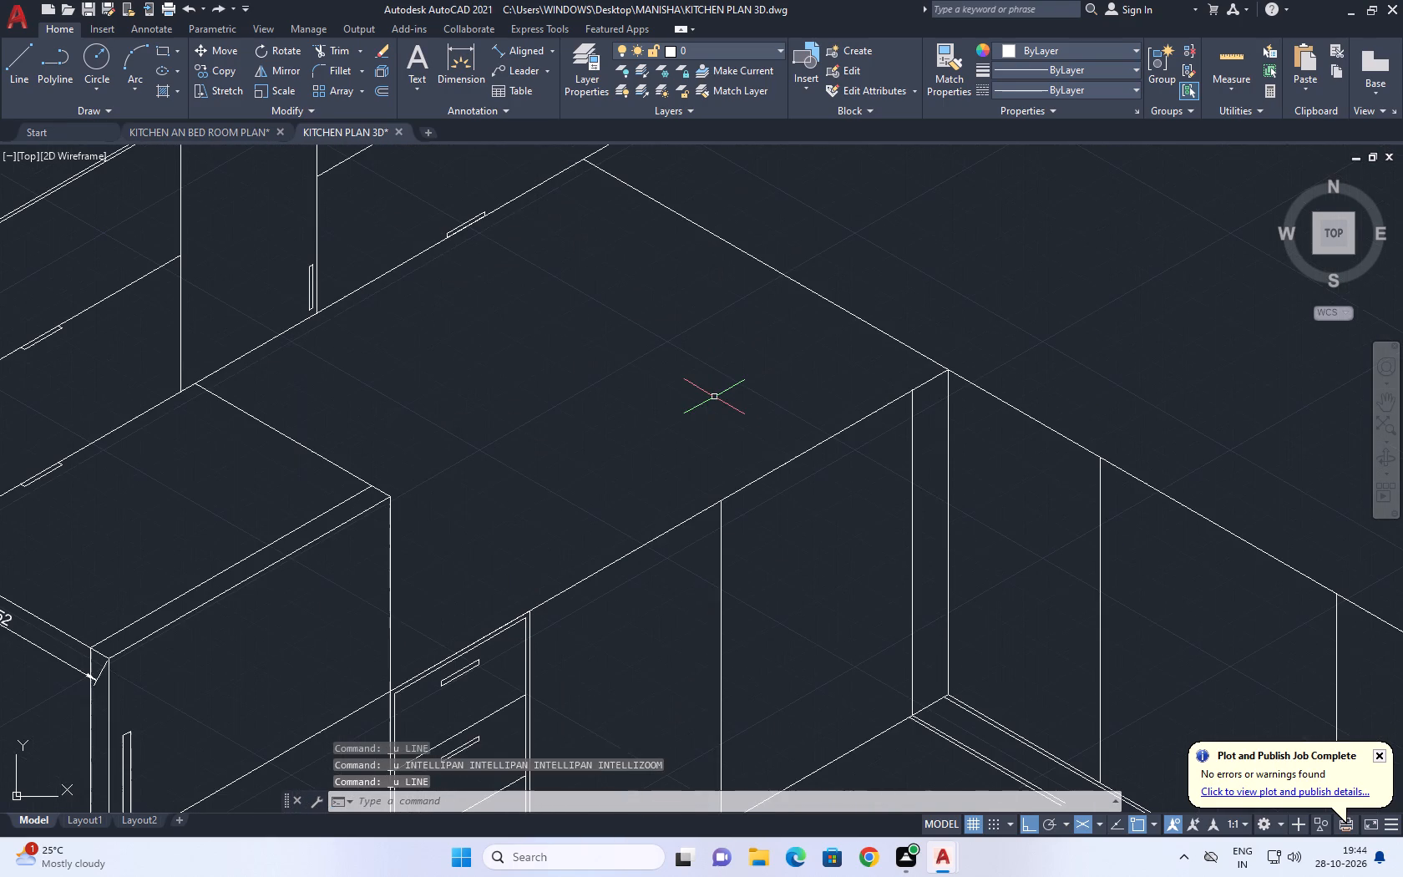
pyautogui.hotkey('ctrl', 'z')
pyautogui.hotkey('ctrl', 'z')
pyautogui.hotkey('ctrl', 'z')
pyautogui.hotkey('ctrl', 'z')
pyautogui.hotkey('ctrl', 'z')
pyautogui.hotkey('ctrl', 'z')
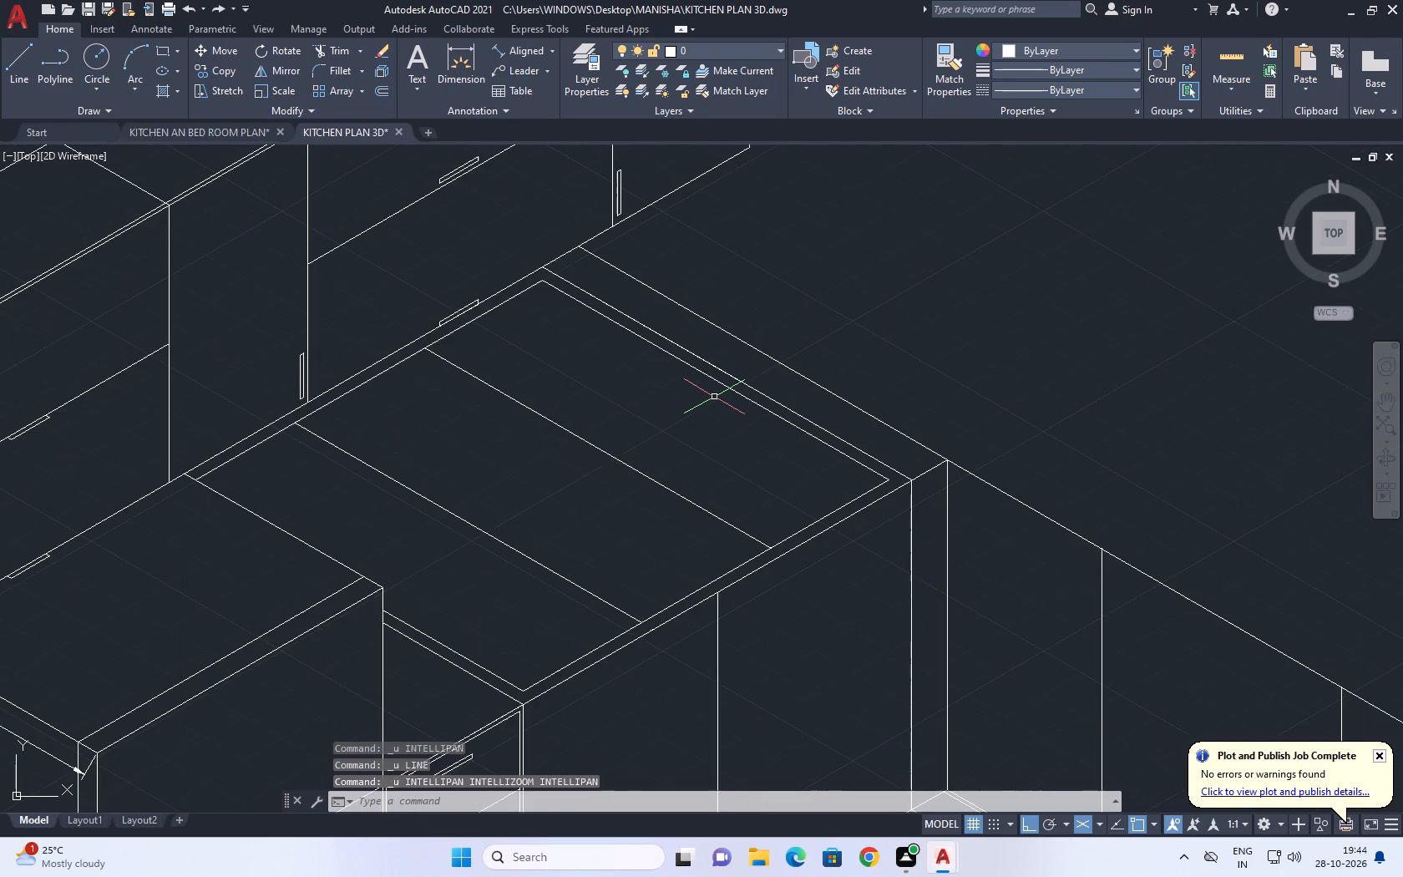
pyautogui.hotkey('ctrl', 'z')
pyautogui.hotkey('ctrl', 'z')
pyautogui.hotkey('ctrl', 'z')
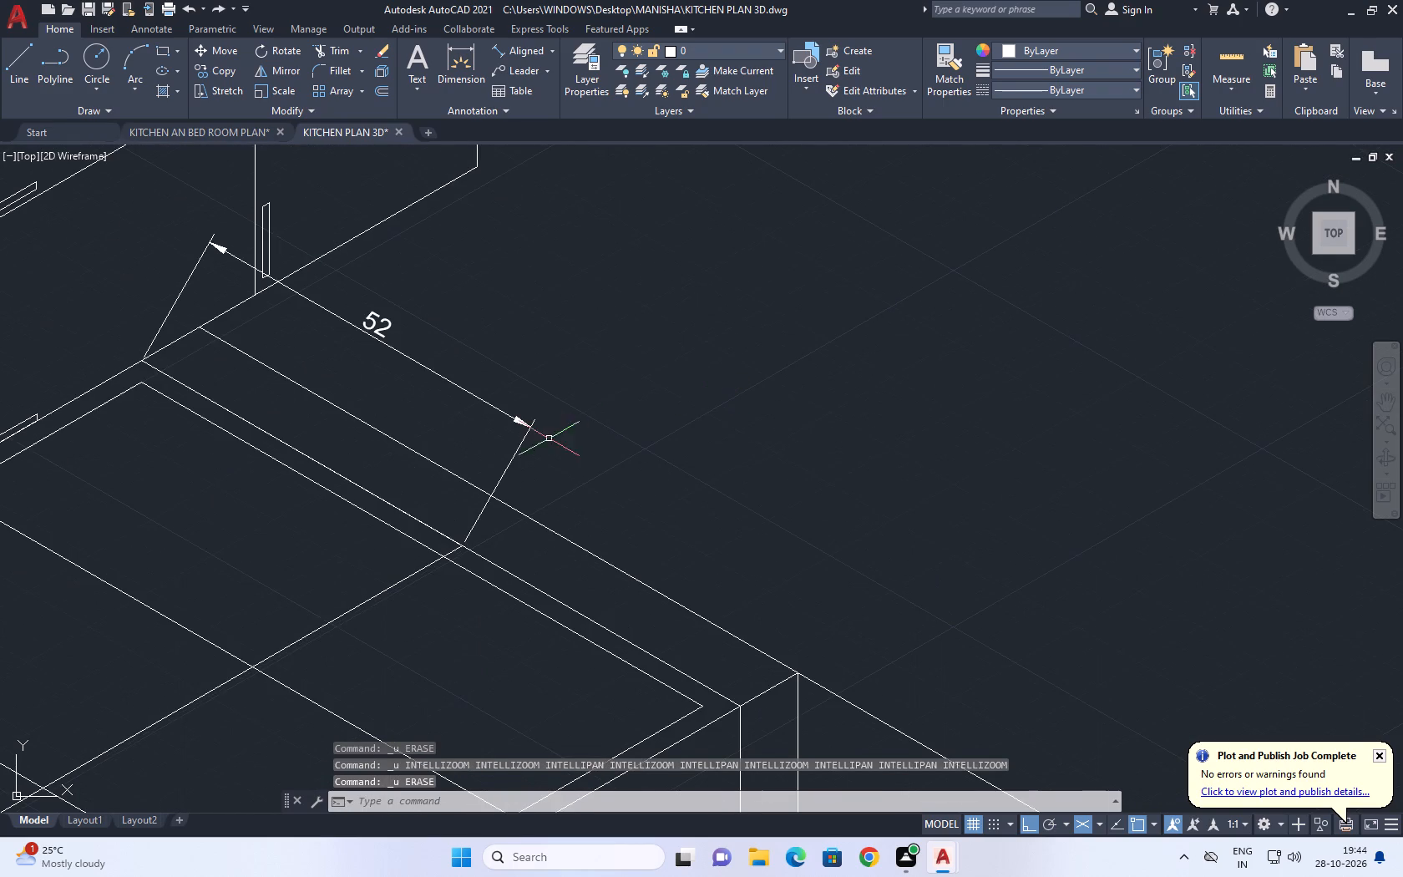
# Erase the 52 dimension at the counter top's far end.
pyautogui.click(549, 445)
pyautogui.click(512, 404)
pyautogui.press('Delete')
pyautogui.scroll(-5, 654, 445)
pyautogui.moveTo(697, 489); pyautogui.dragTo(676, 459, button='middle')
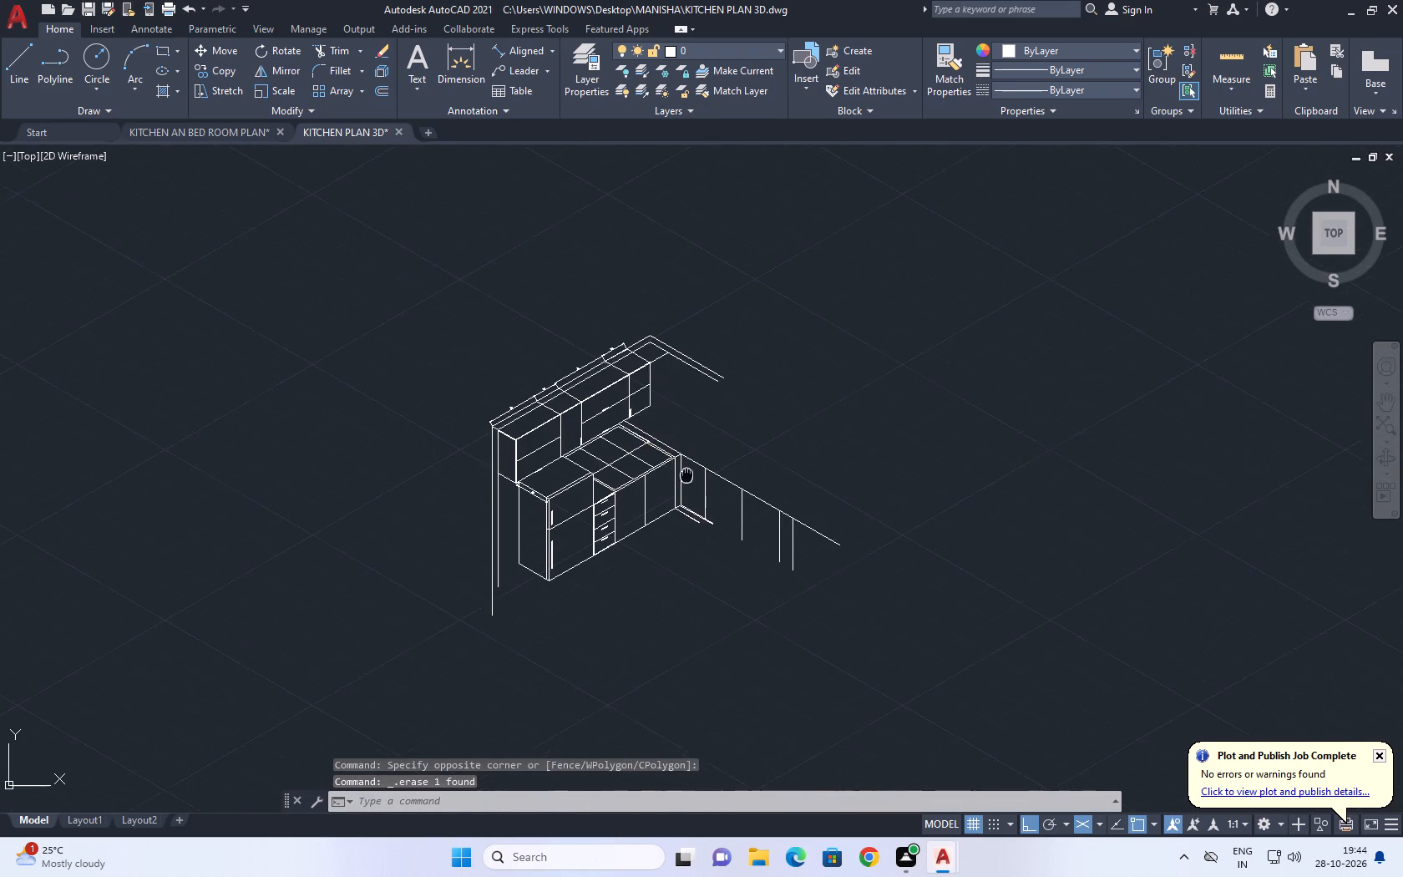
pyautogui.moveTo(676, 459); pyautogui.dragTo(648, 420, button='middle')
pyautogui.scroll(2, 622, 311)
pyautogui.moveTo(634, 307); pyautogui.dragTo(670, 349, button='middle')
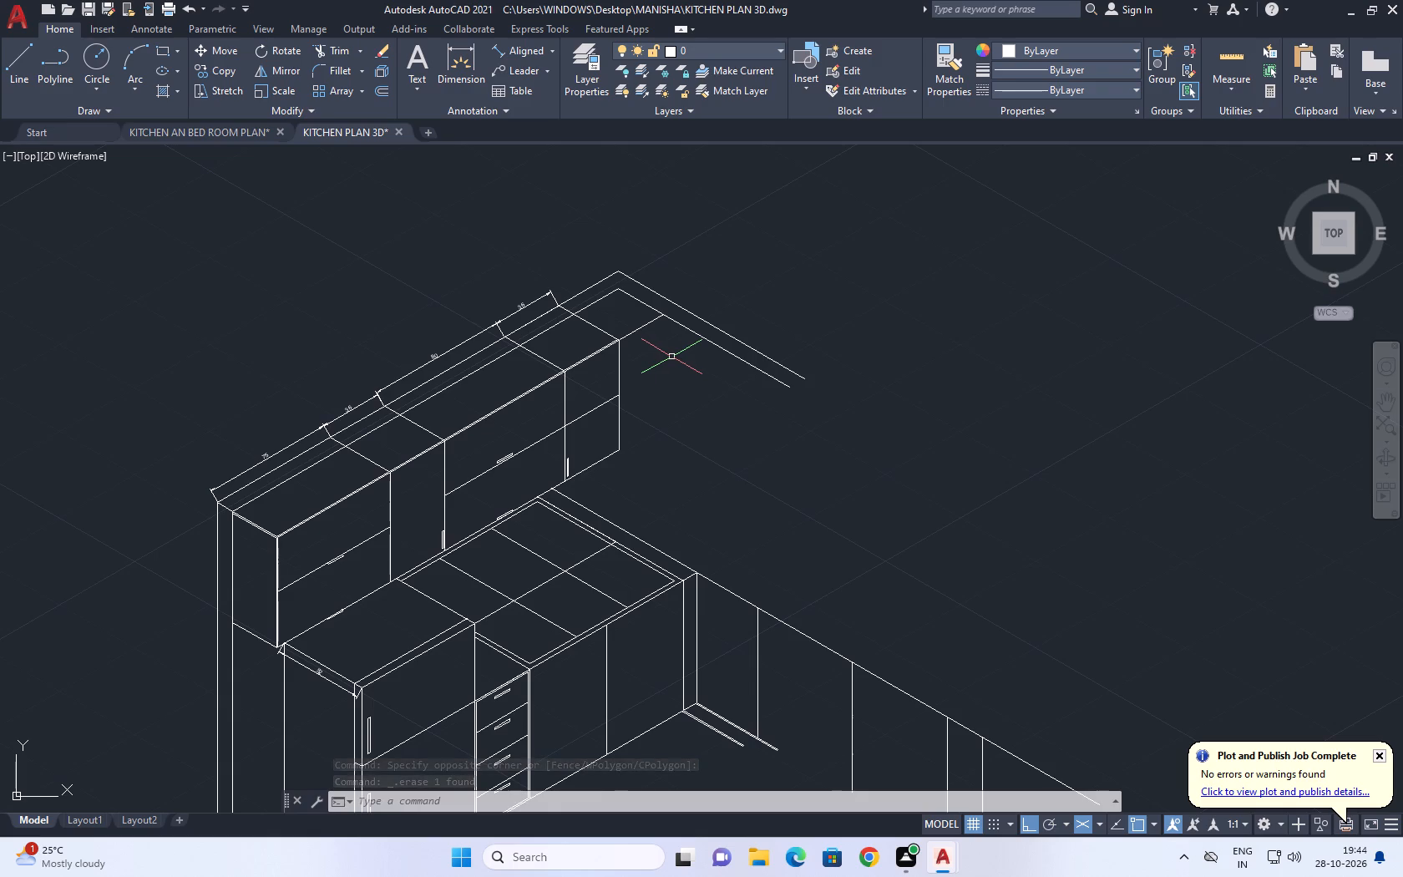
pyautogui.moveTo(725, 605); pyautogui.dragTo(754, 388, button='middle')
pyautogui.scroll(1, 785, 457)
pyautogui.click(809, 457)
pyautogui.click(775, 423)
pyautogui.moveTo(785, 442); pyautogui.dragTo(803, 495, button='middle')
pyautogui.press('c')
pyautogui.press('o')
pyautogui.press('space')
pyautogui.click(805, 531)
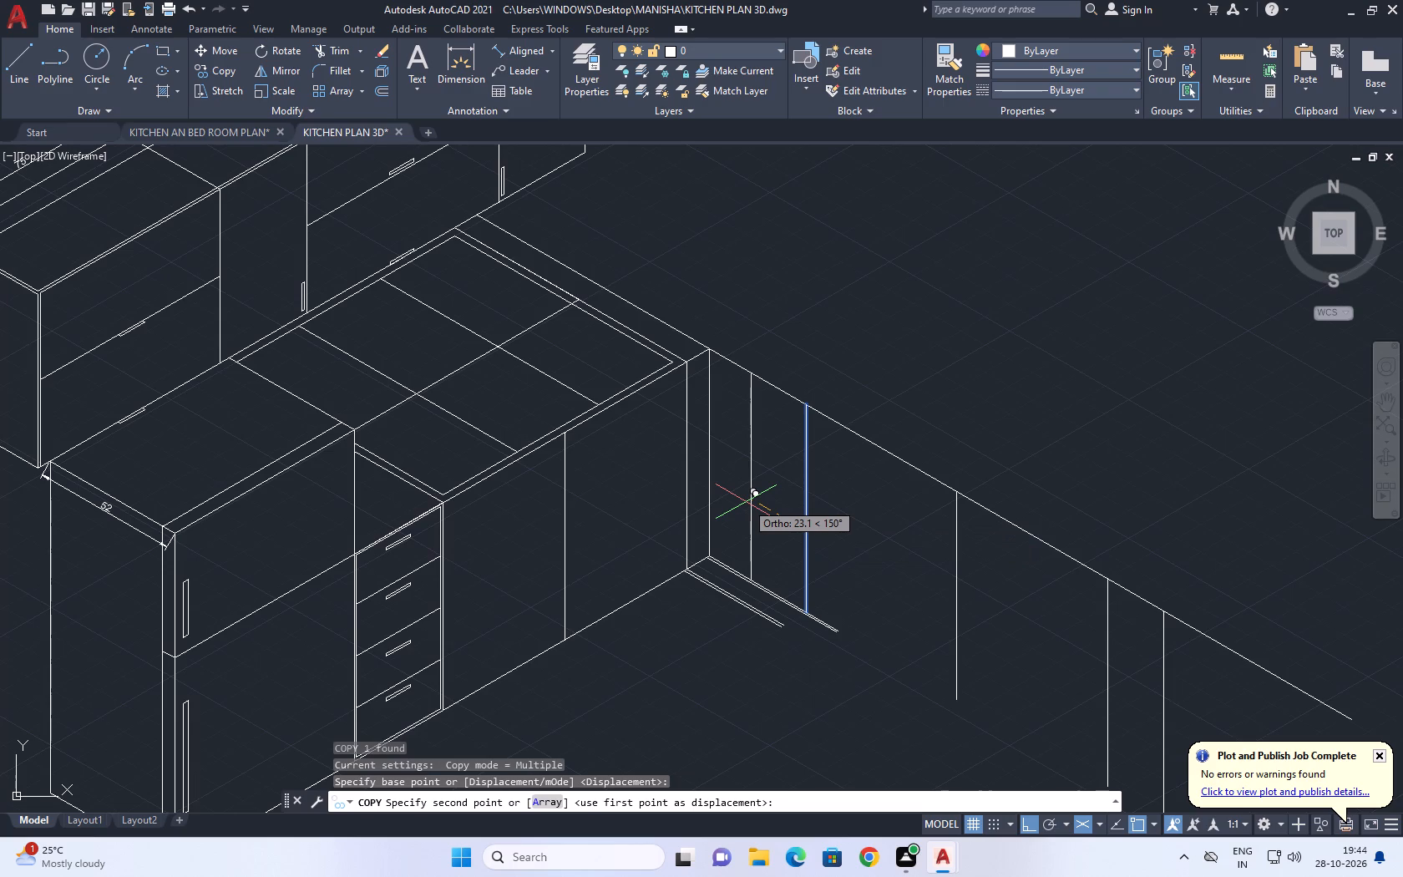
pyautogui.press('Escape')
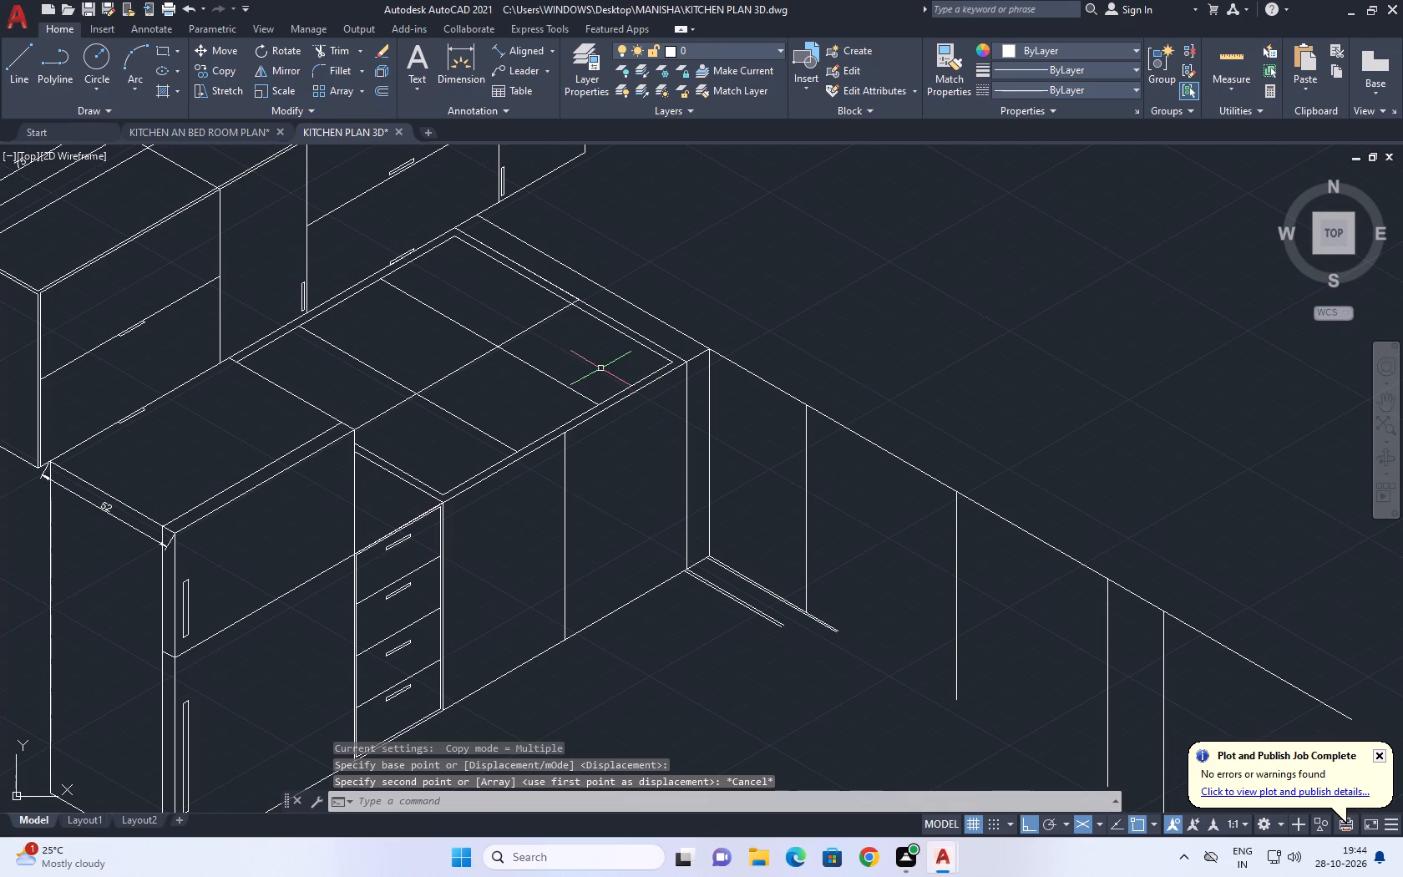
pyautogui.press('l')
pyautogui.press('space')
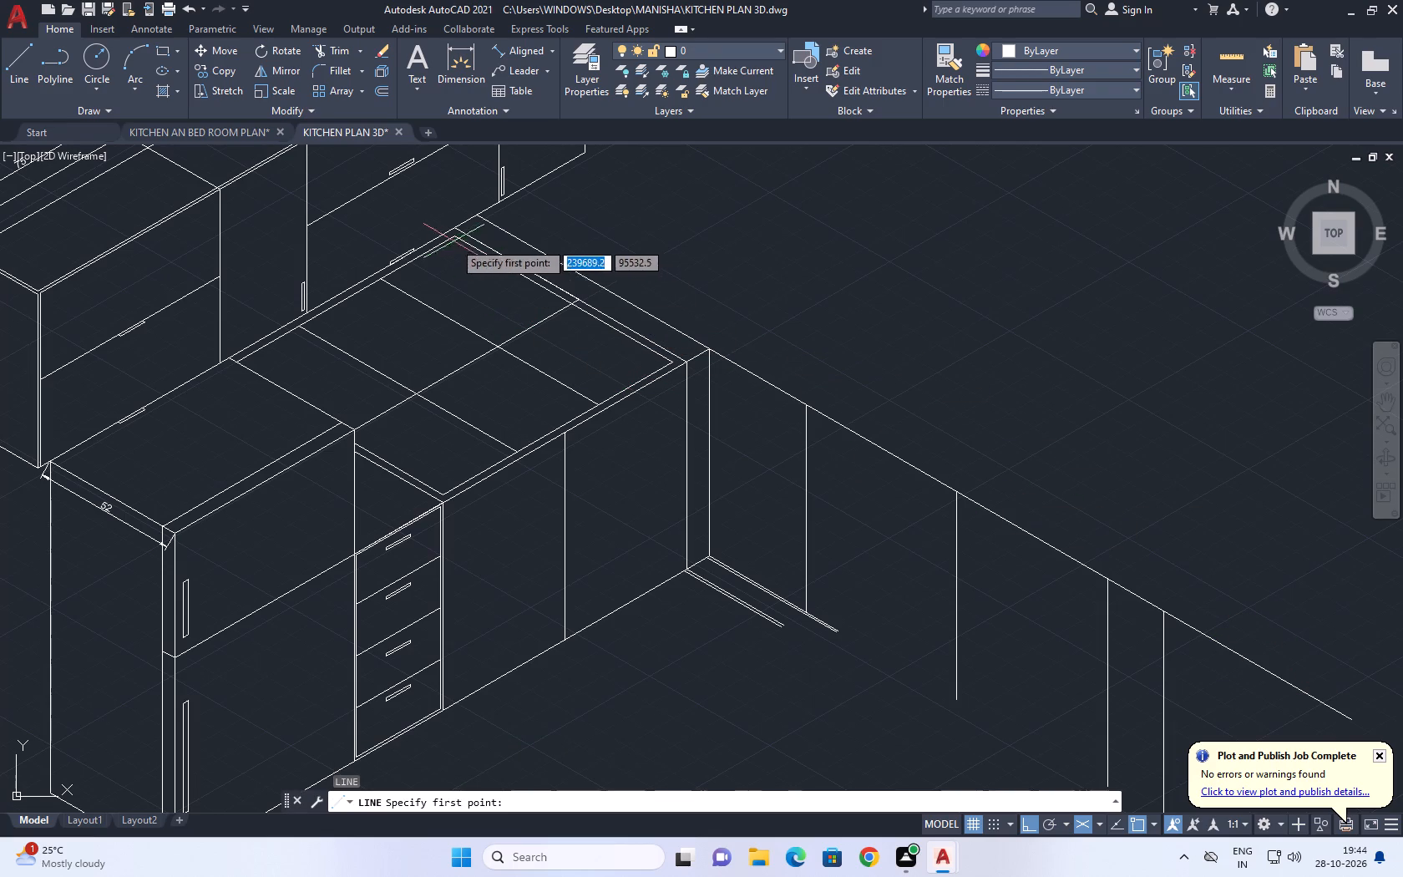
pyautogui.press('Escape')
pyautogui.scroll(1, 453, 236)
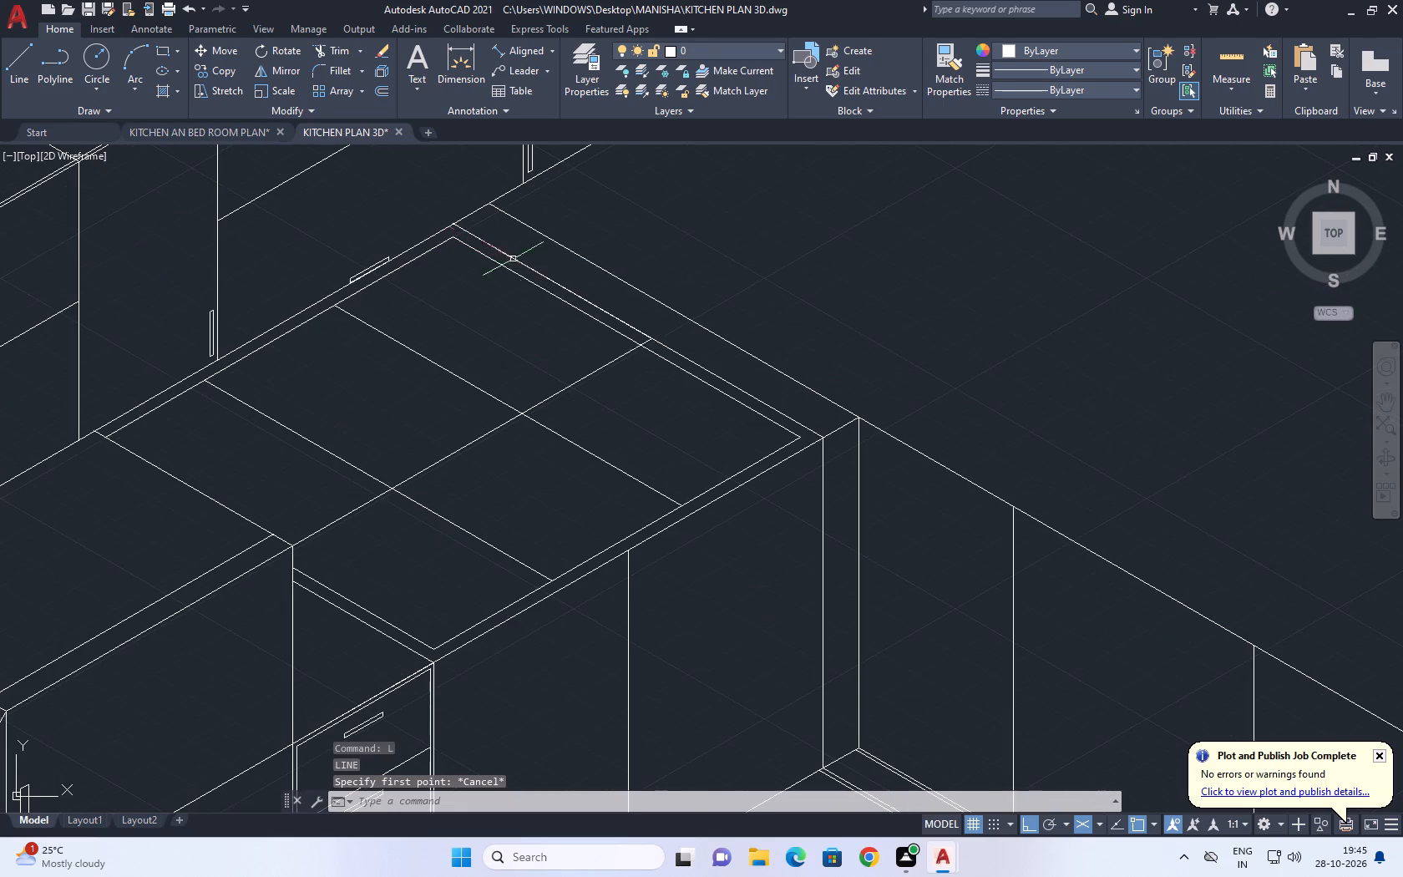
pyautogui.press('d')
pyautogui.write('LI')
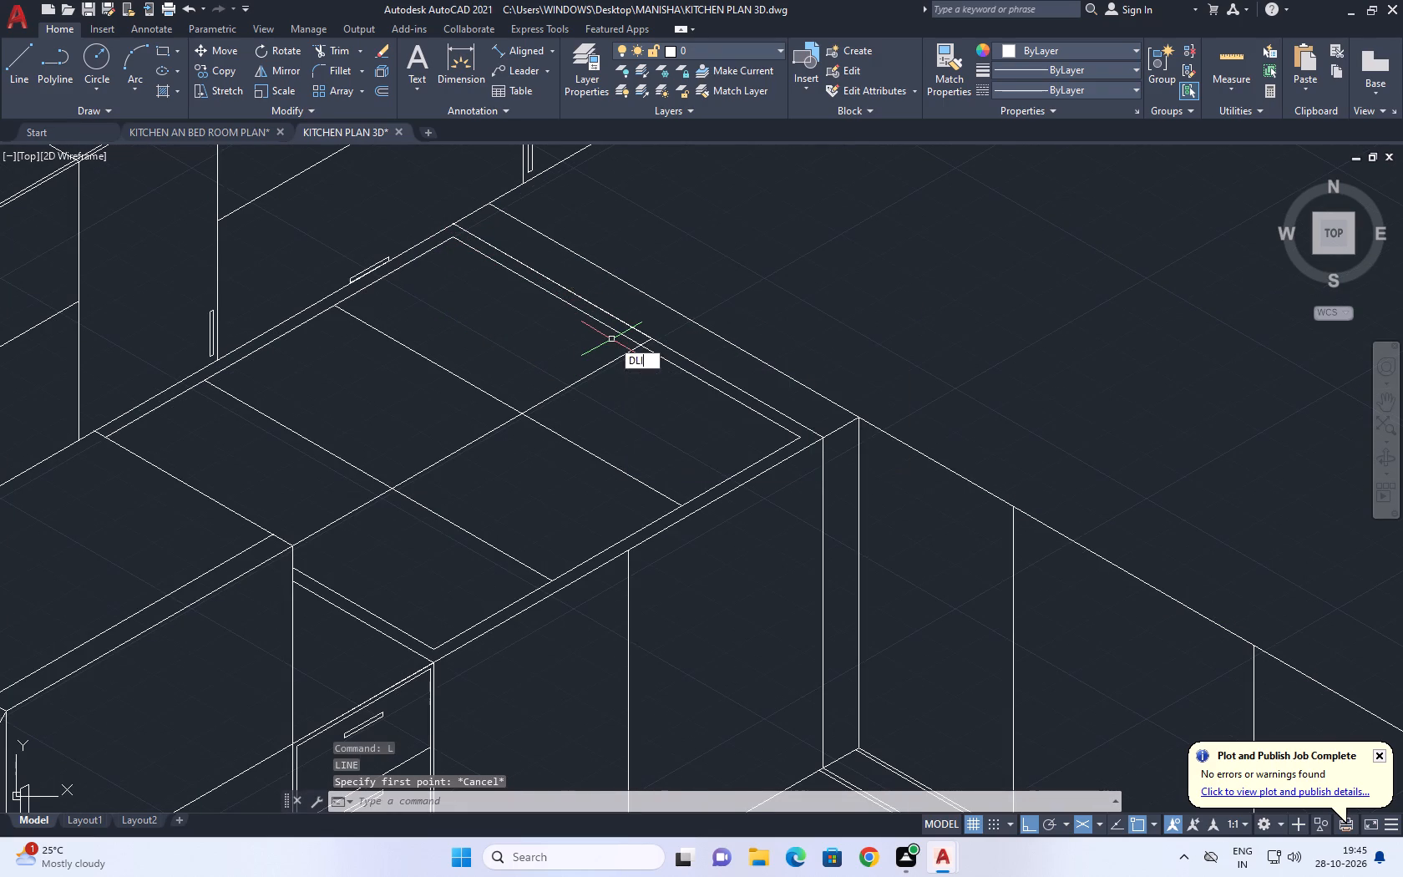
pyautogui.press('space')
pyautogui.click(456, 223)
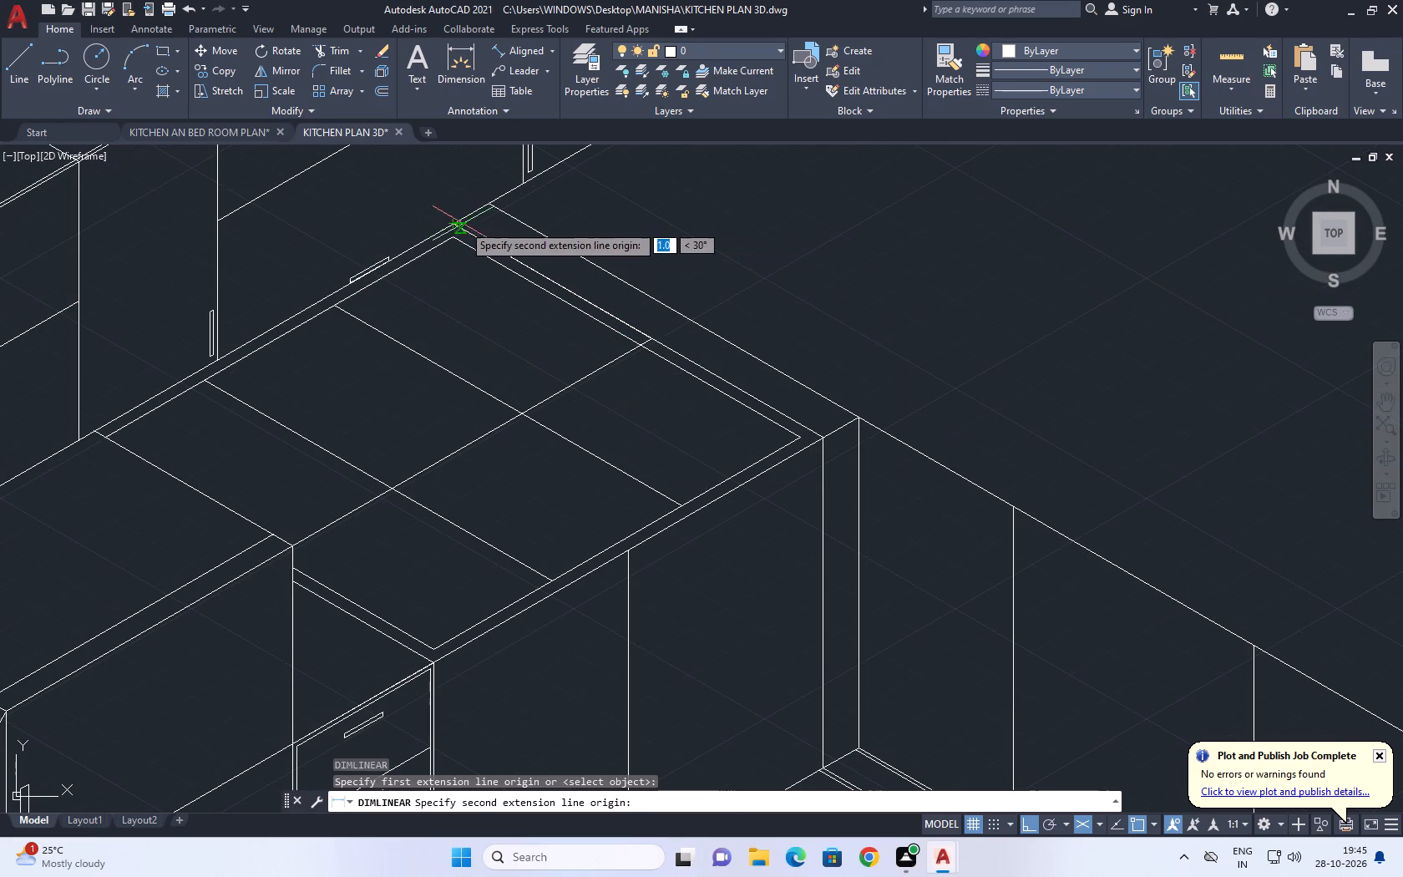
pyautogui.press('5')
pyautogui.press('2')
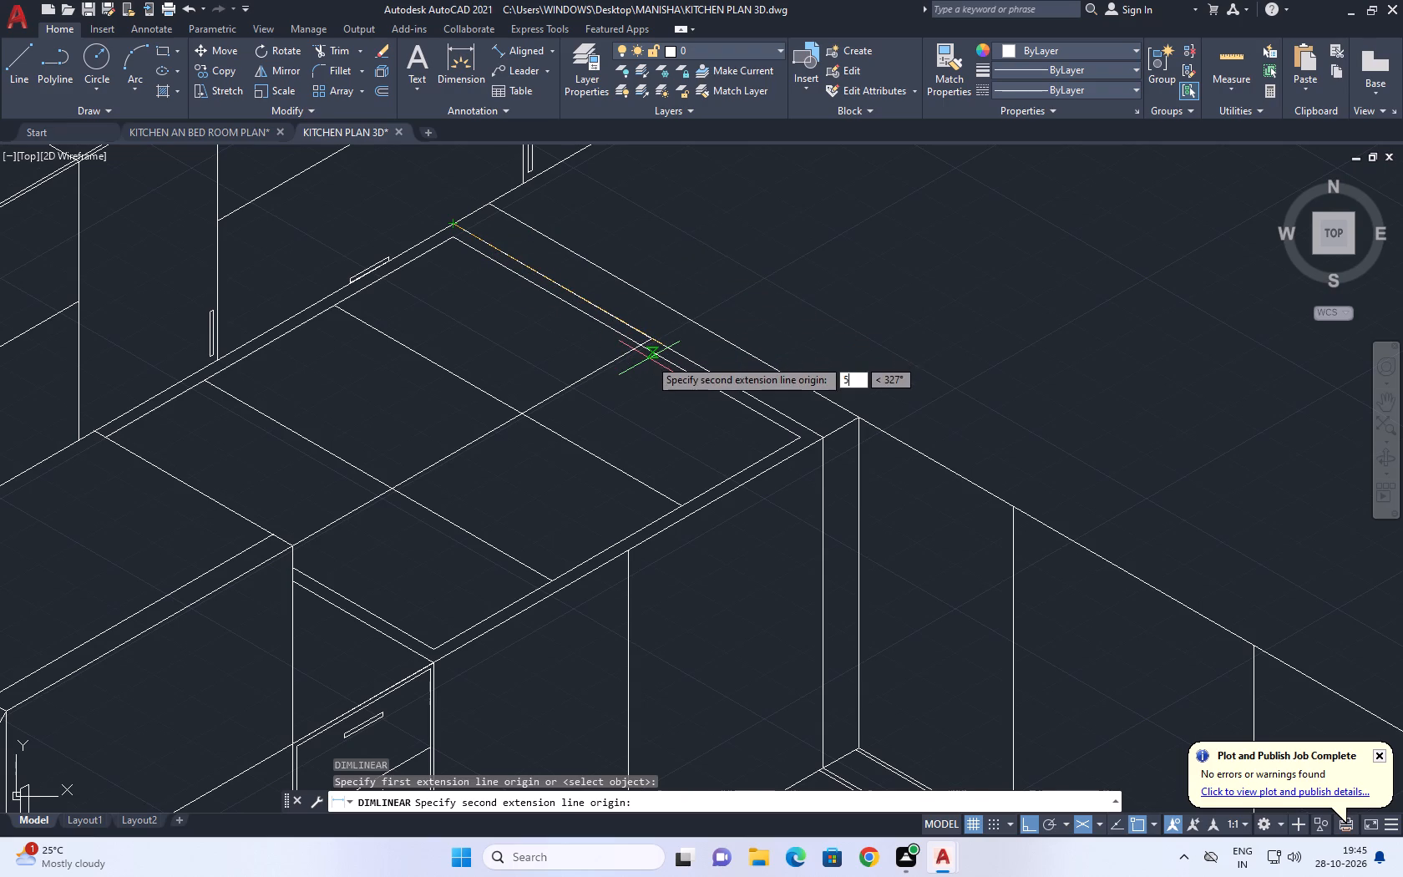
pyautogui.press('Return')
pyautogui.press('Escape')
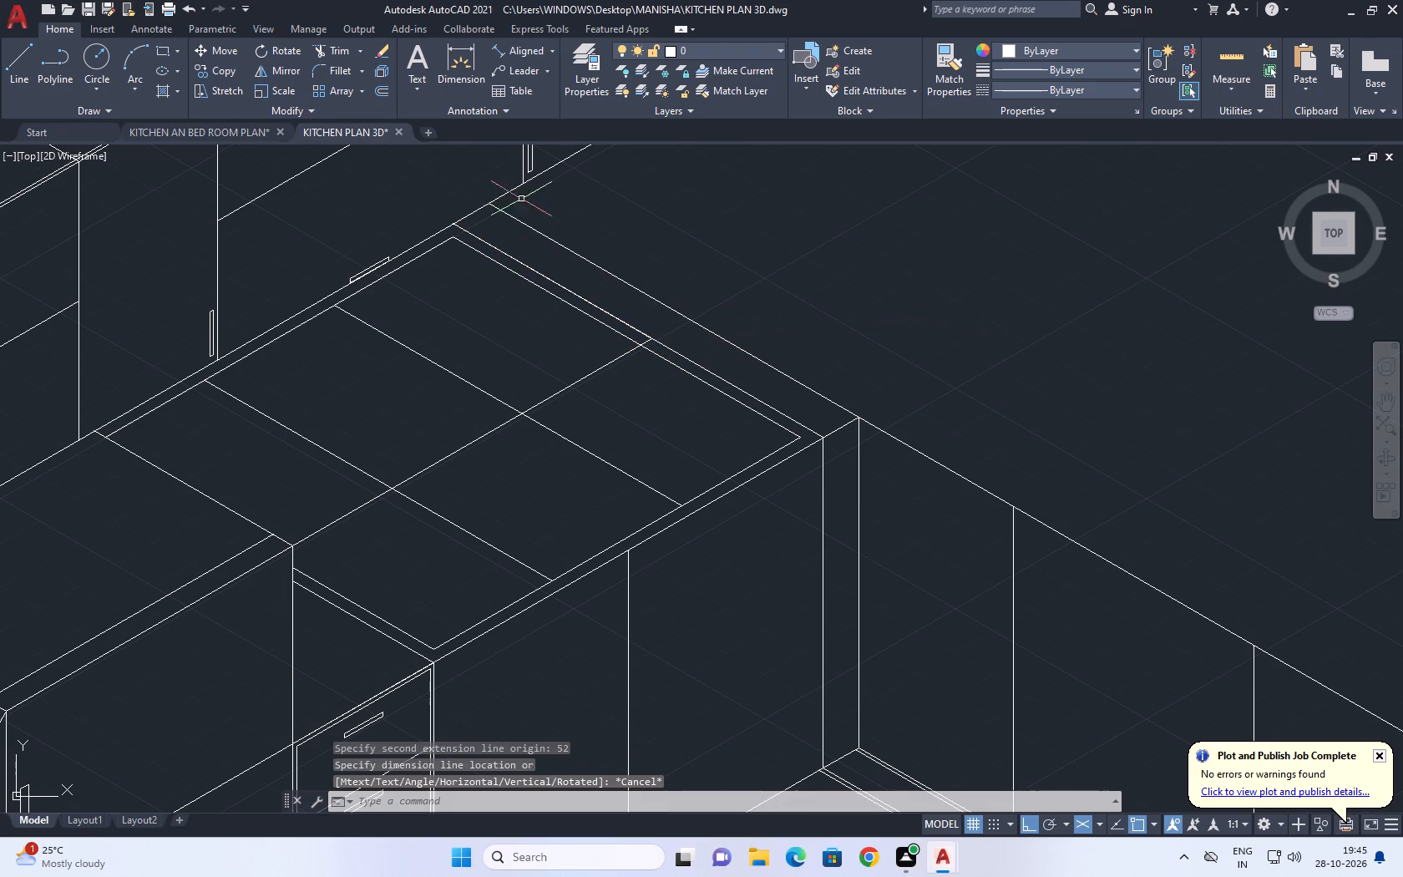
# Add a 52 aligned dimension from the counter top's back corner along its far end, placed outside the edge.
pyautogui.click(522, 54)
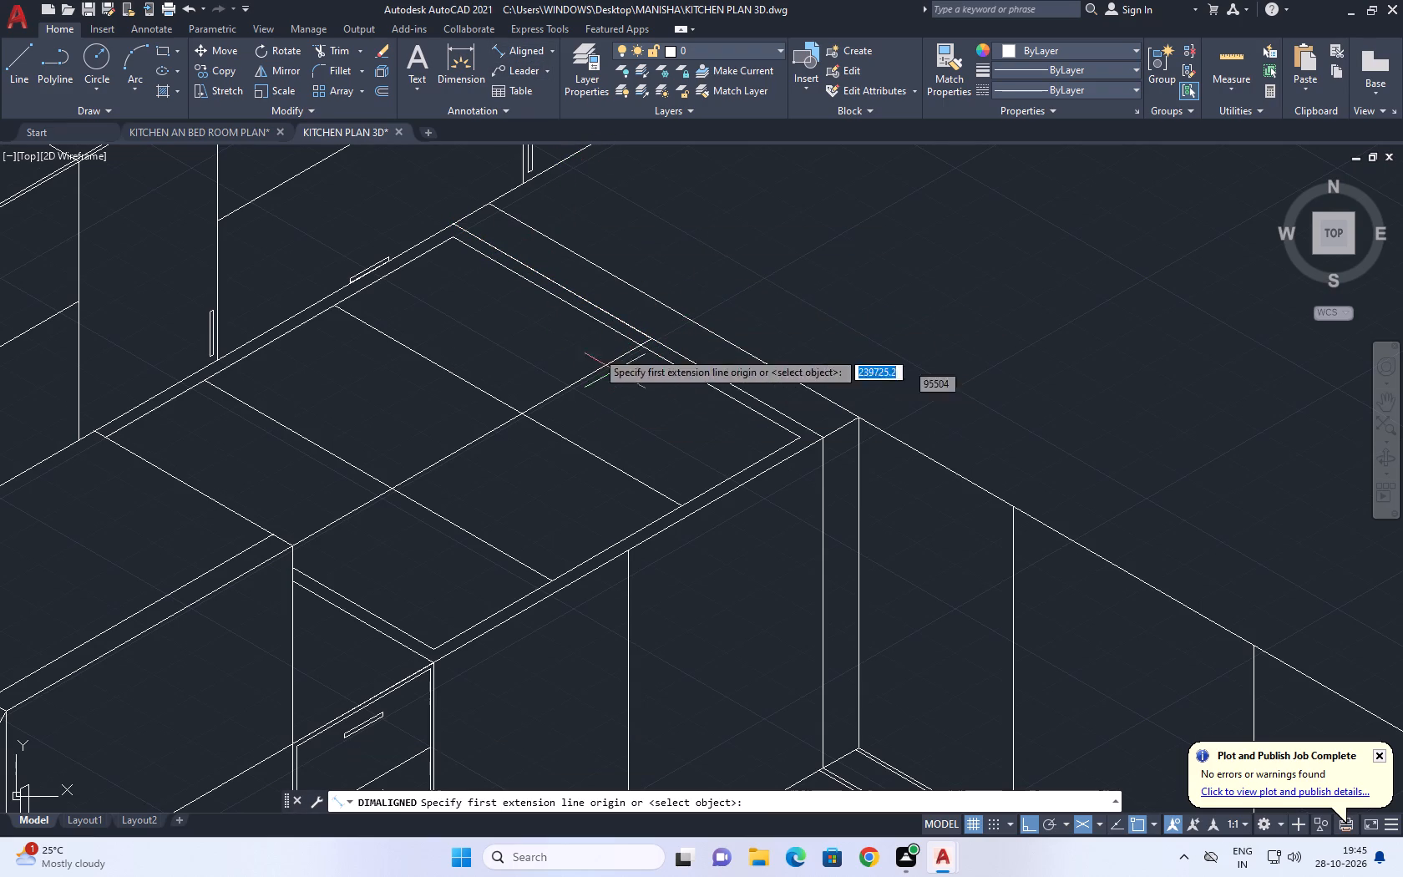
pyautogui.click(454, 222)
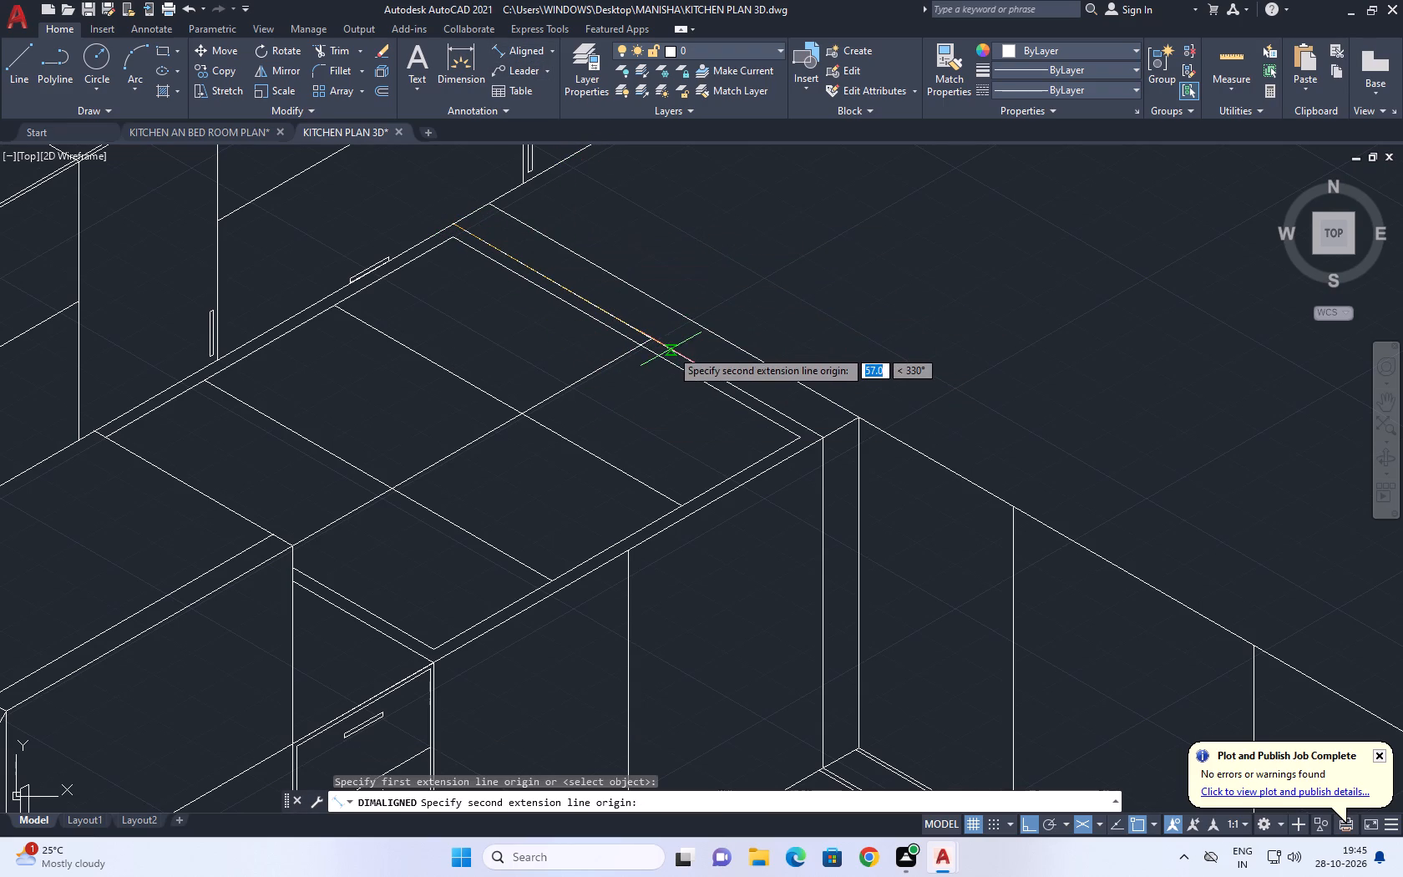
pyautogui.press('5')
pyautogui.press('2')
pyautogui.press('Return')
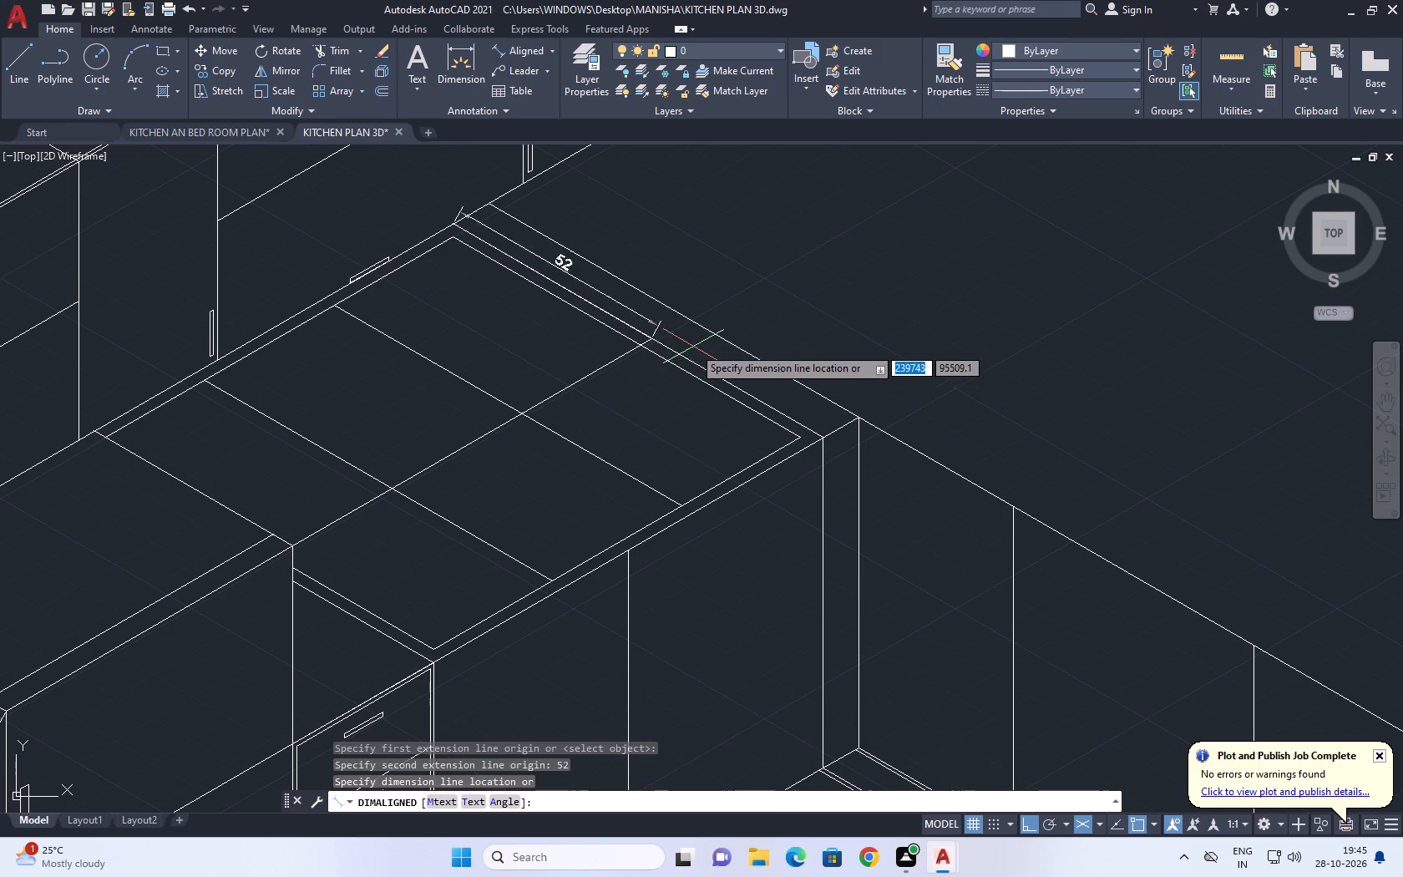
pyautogui.click(722, 323)
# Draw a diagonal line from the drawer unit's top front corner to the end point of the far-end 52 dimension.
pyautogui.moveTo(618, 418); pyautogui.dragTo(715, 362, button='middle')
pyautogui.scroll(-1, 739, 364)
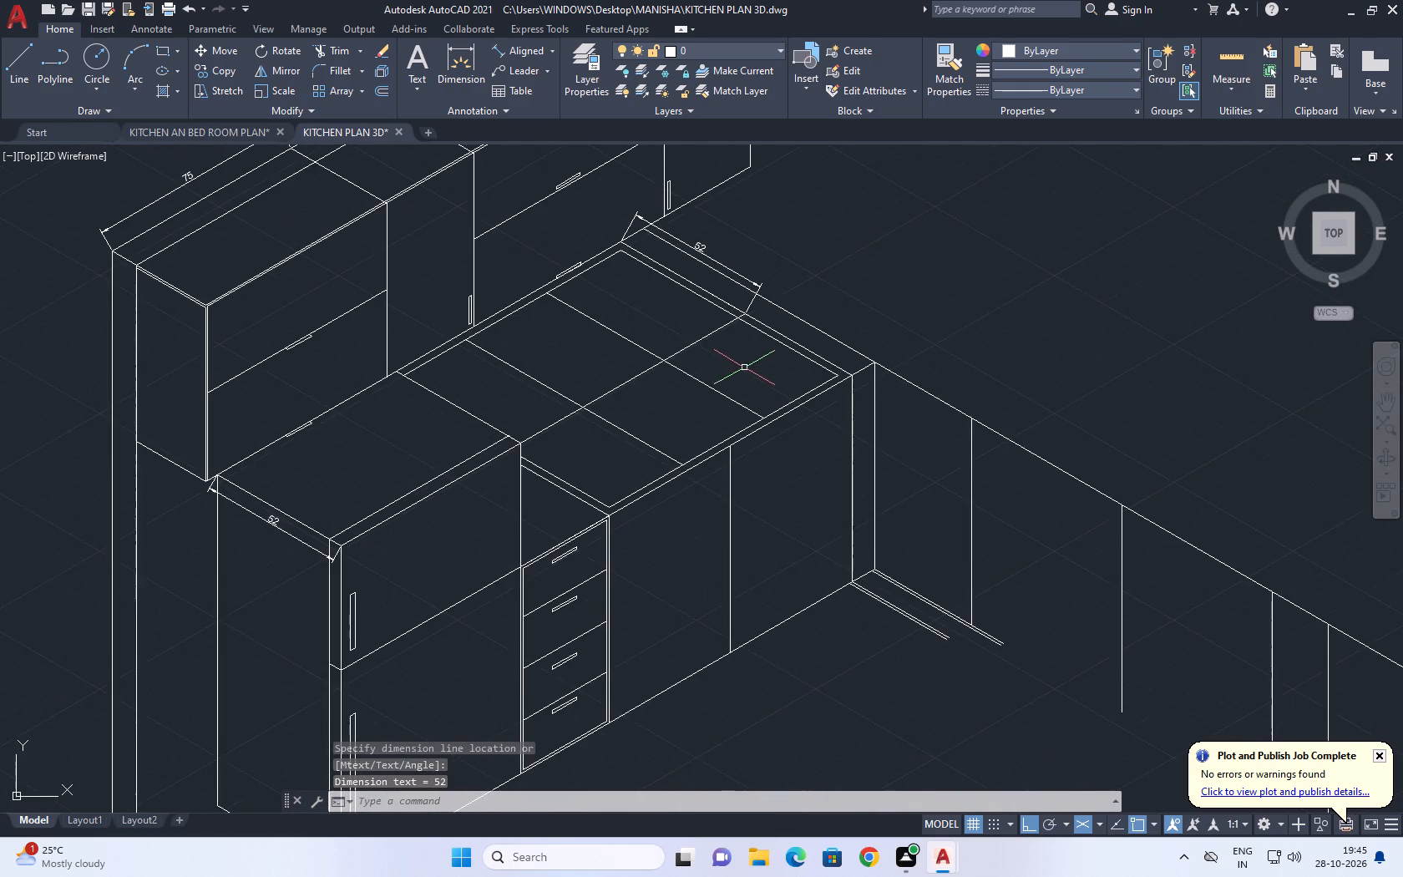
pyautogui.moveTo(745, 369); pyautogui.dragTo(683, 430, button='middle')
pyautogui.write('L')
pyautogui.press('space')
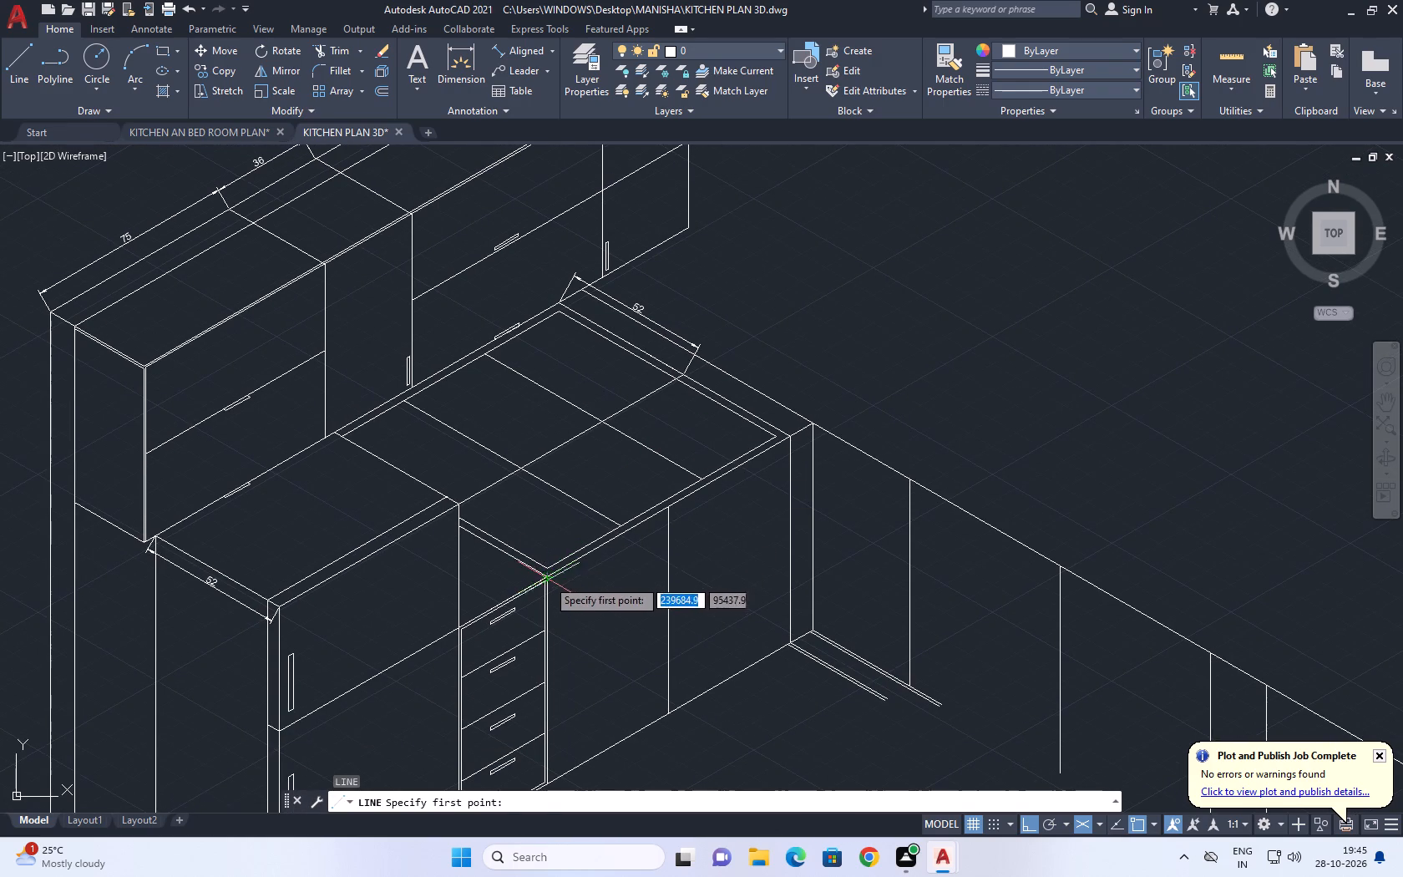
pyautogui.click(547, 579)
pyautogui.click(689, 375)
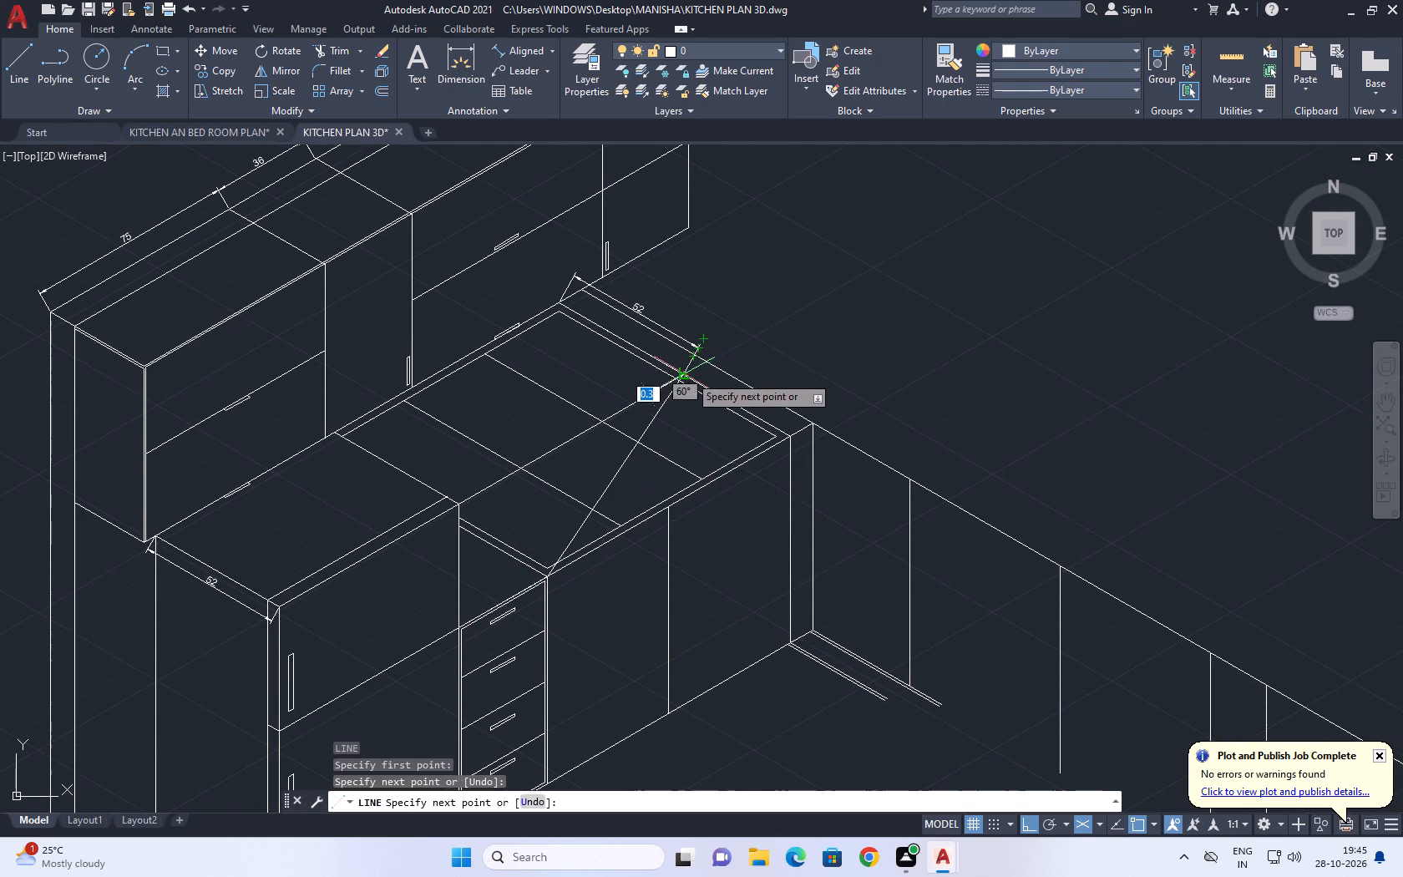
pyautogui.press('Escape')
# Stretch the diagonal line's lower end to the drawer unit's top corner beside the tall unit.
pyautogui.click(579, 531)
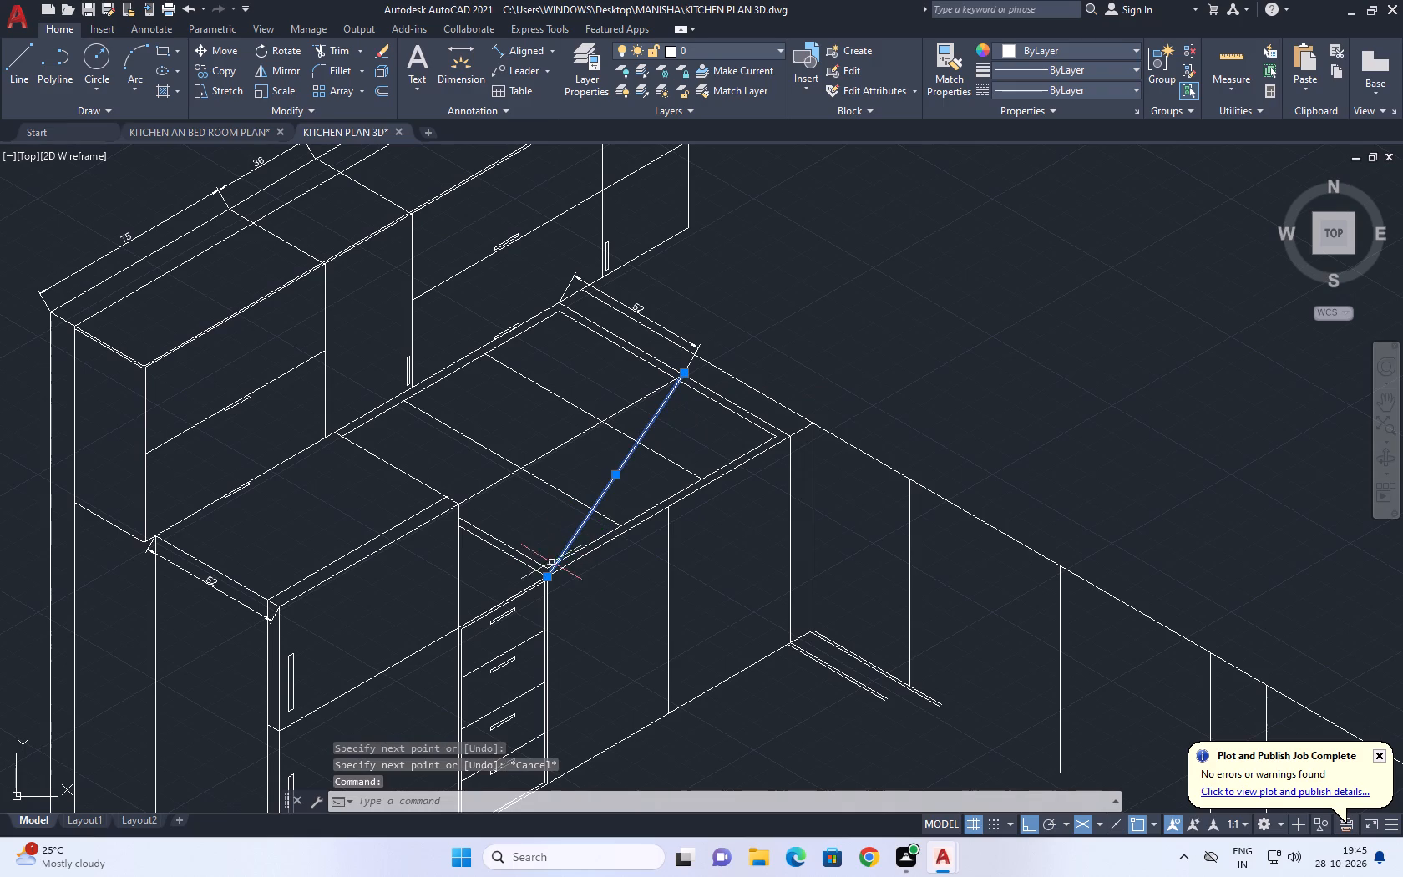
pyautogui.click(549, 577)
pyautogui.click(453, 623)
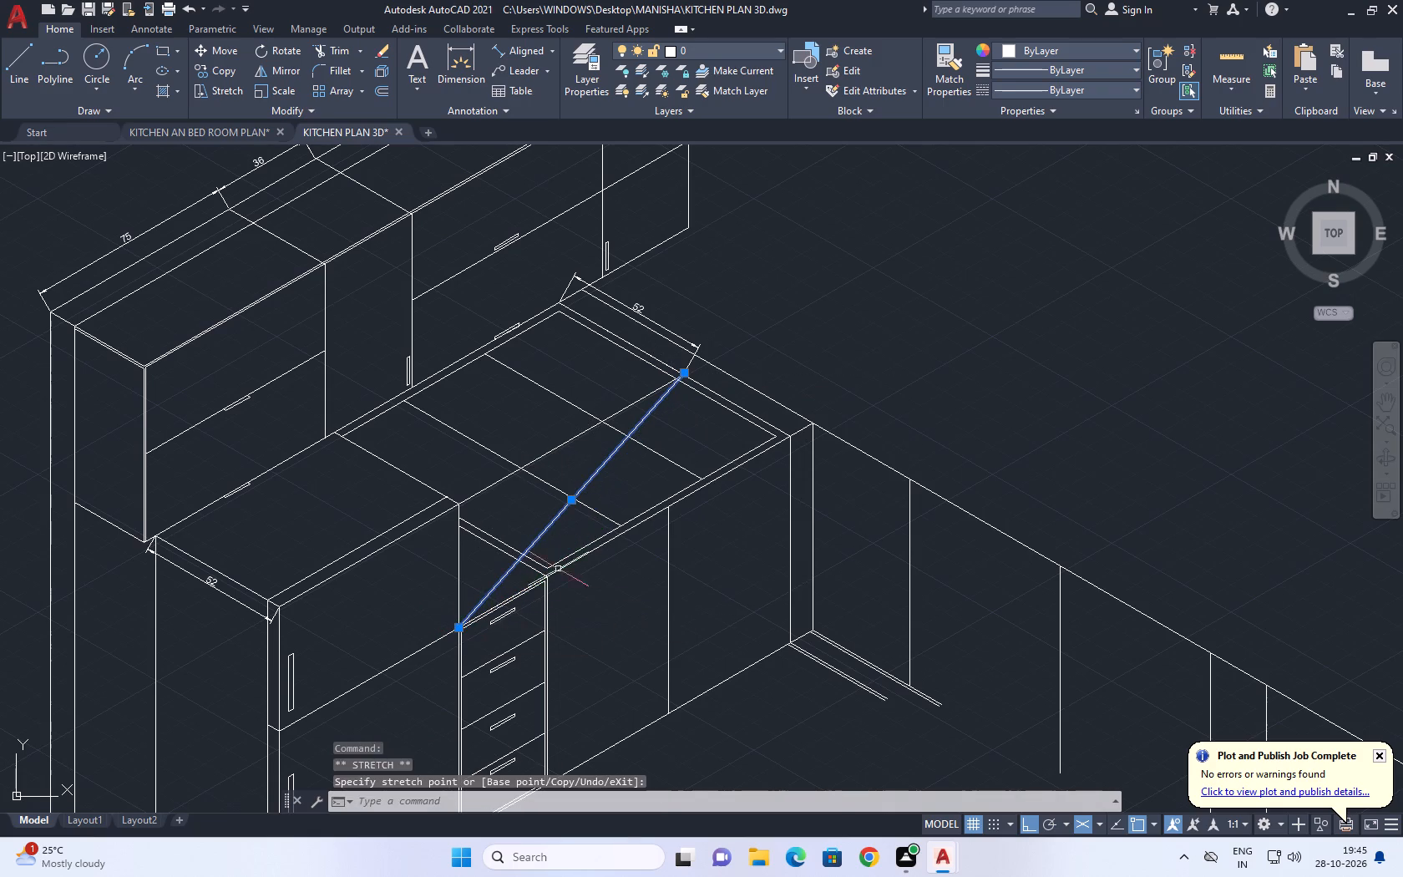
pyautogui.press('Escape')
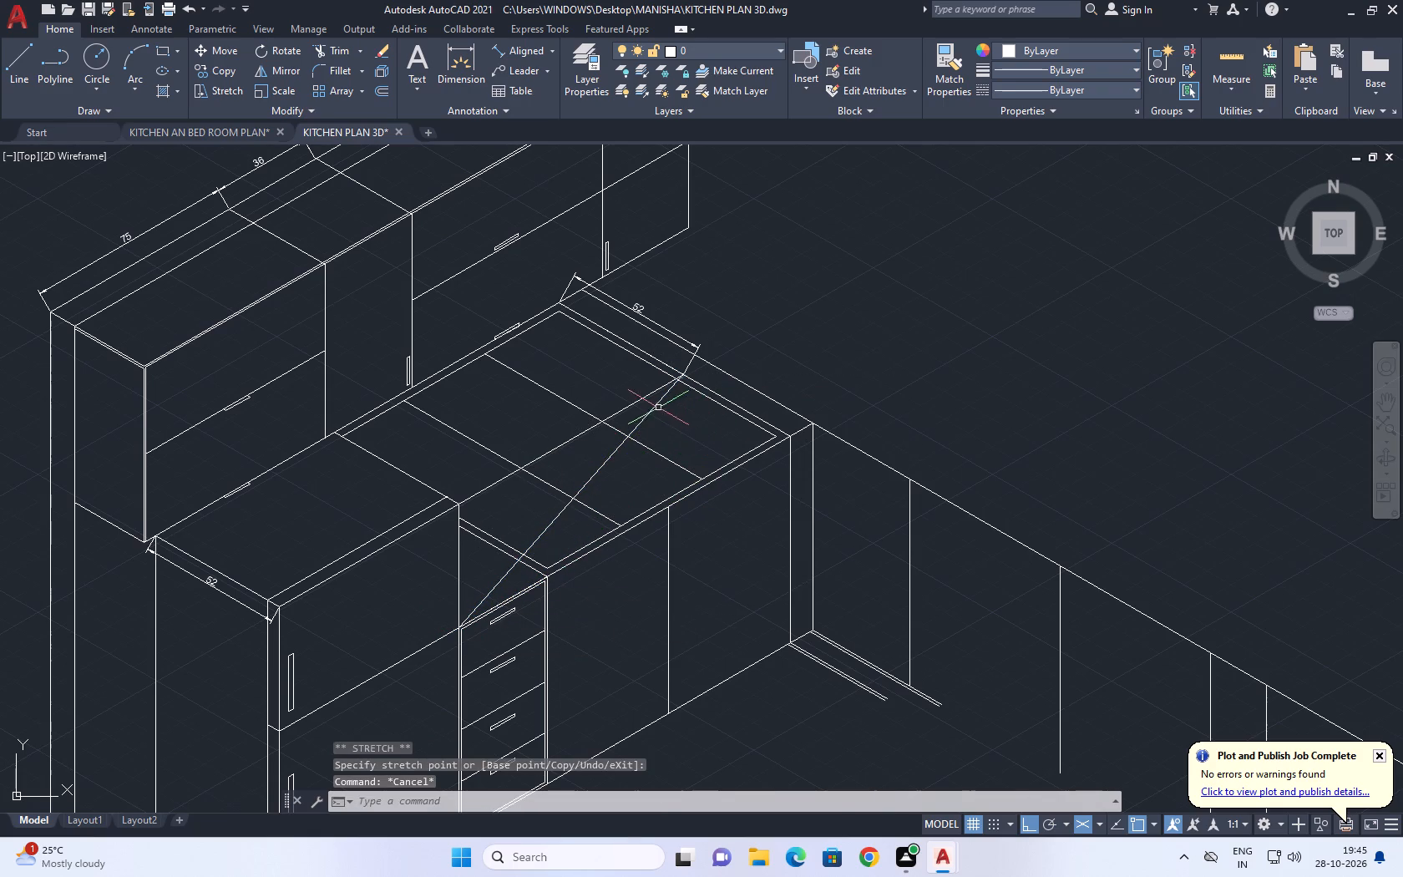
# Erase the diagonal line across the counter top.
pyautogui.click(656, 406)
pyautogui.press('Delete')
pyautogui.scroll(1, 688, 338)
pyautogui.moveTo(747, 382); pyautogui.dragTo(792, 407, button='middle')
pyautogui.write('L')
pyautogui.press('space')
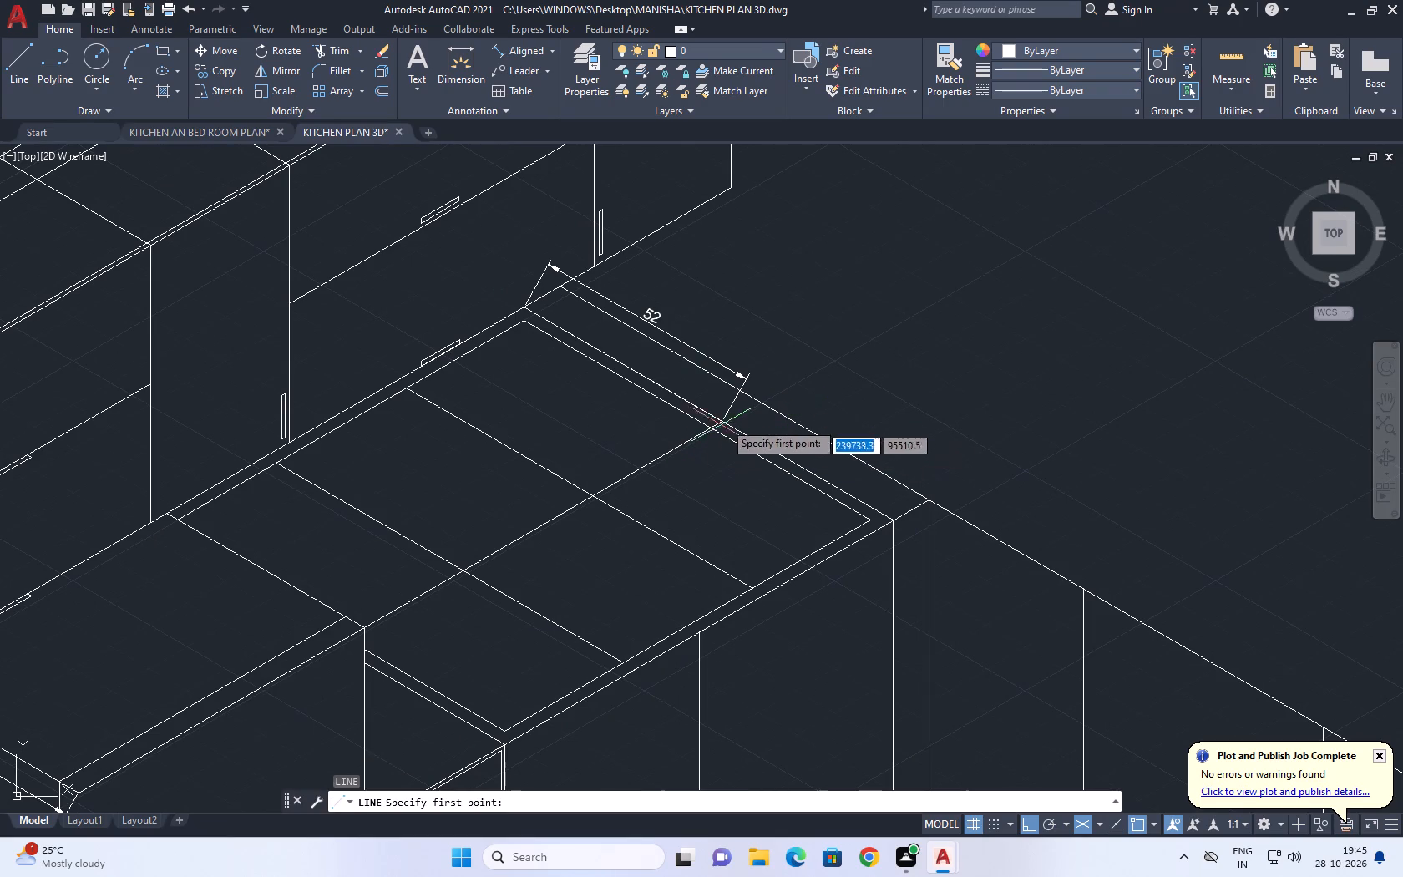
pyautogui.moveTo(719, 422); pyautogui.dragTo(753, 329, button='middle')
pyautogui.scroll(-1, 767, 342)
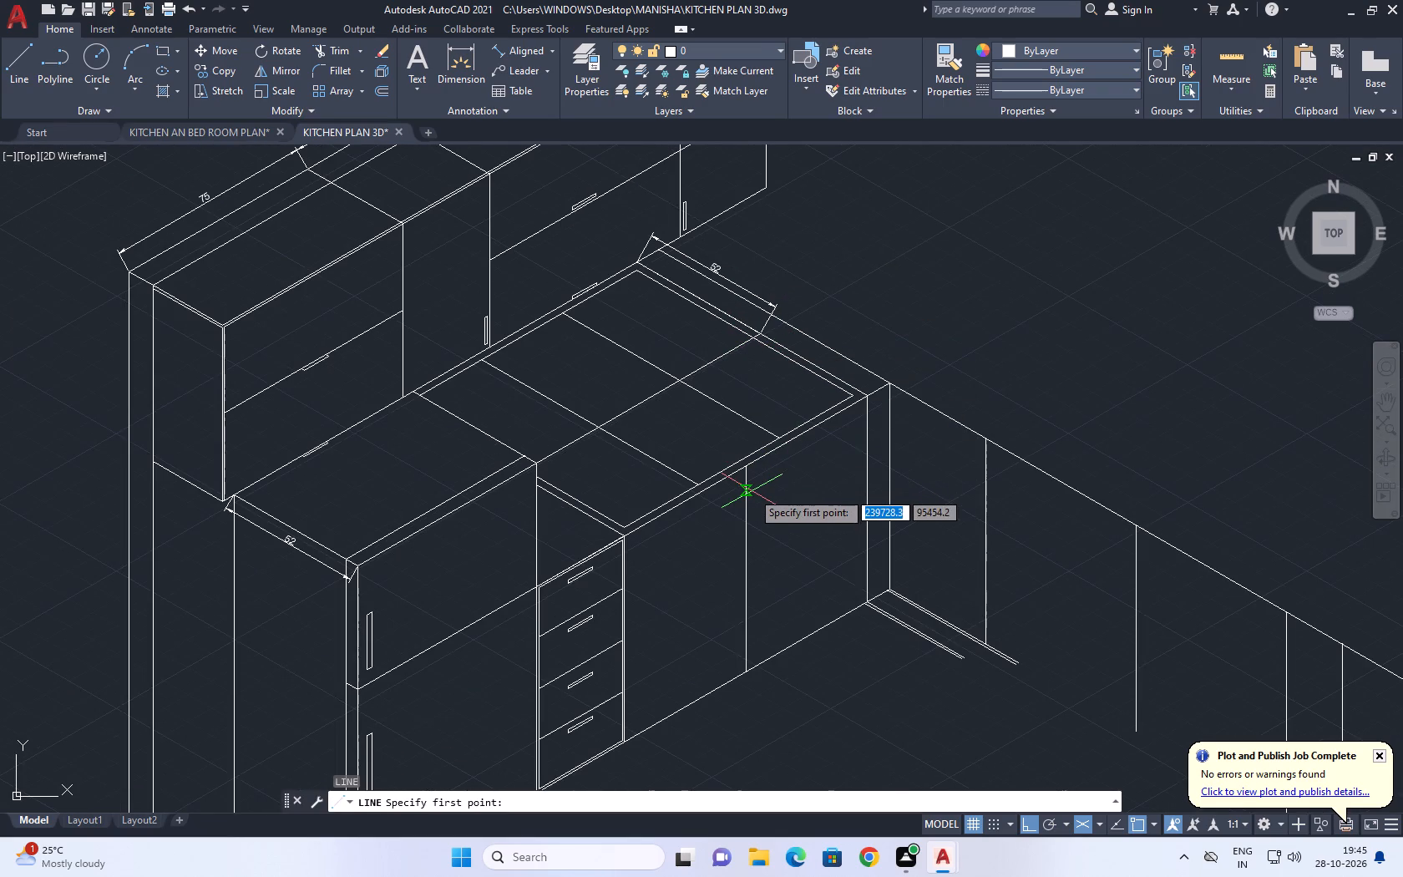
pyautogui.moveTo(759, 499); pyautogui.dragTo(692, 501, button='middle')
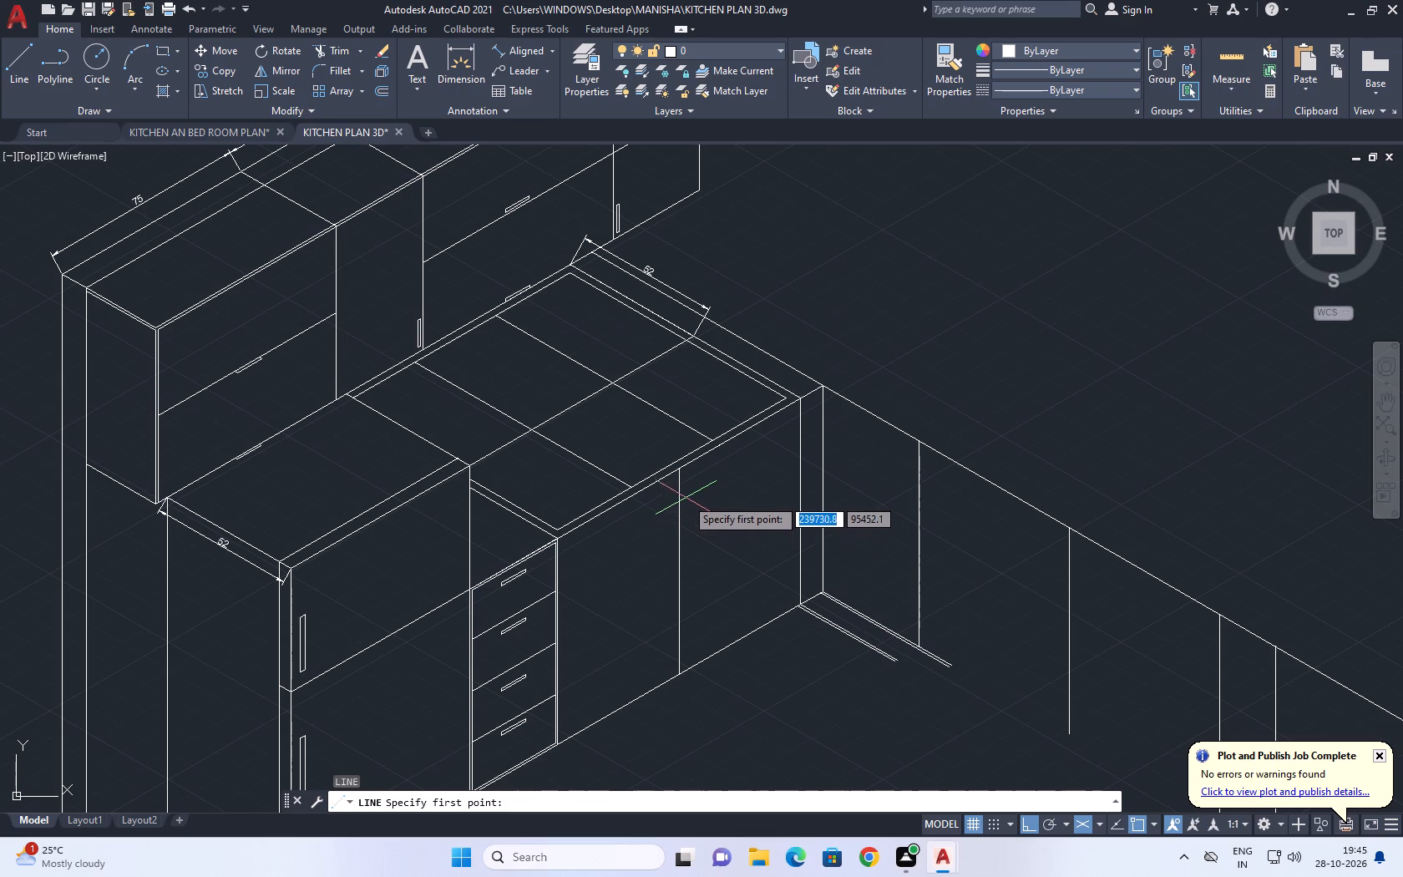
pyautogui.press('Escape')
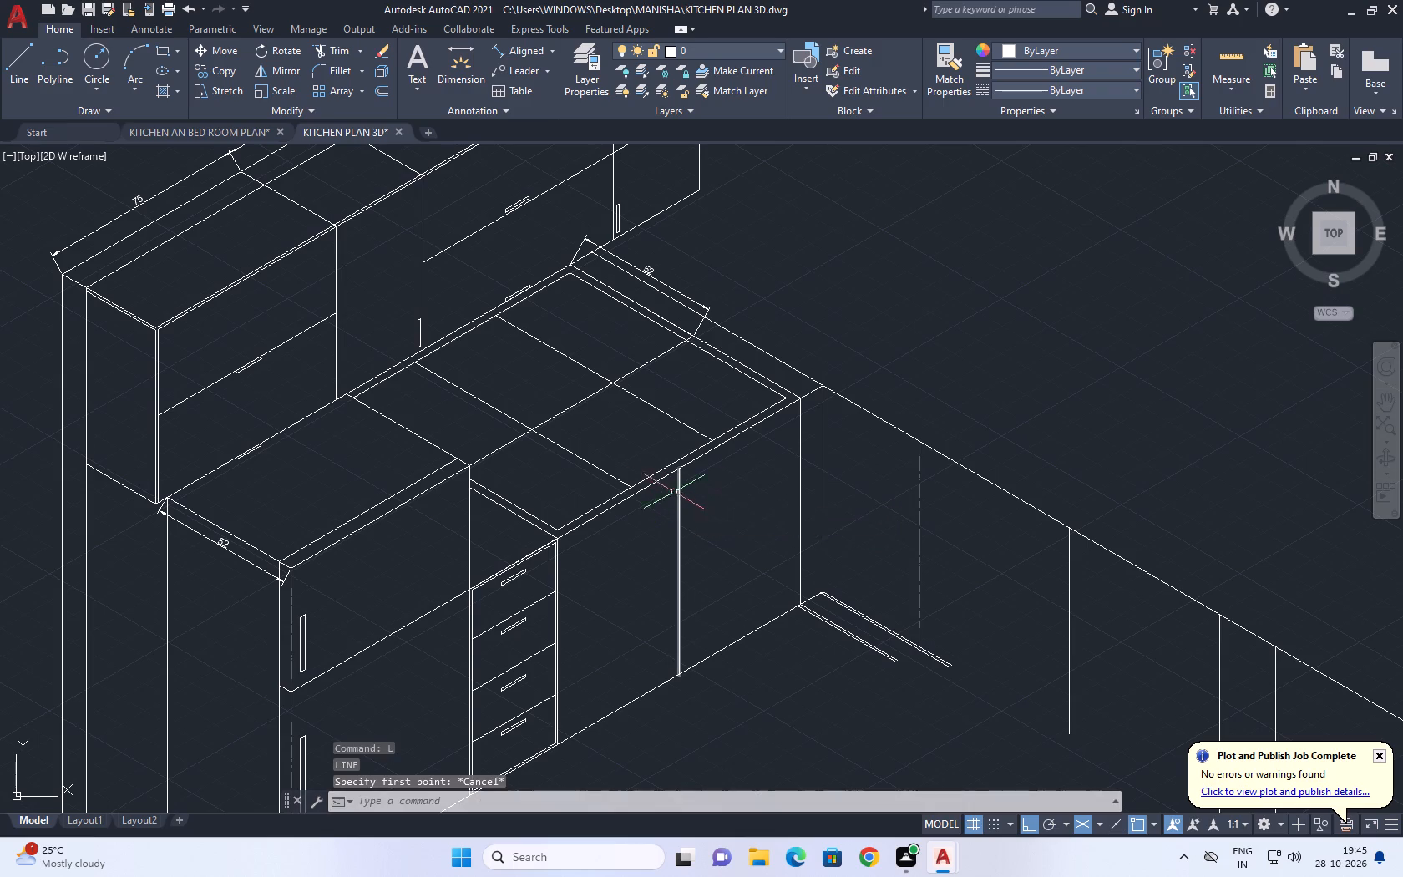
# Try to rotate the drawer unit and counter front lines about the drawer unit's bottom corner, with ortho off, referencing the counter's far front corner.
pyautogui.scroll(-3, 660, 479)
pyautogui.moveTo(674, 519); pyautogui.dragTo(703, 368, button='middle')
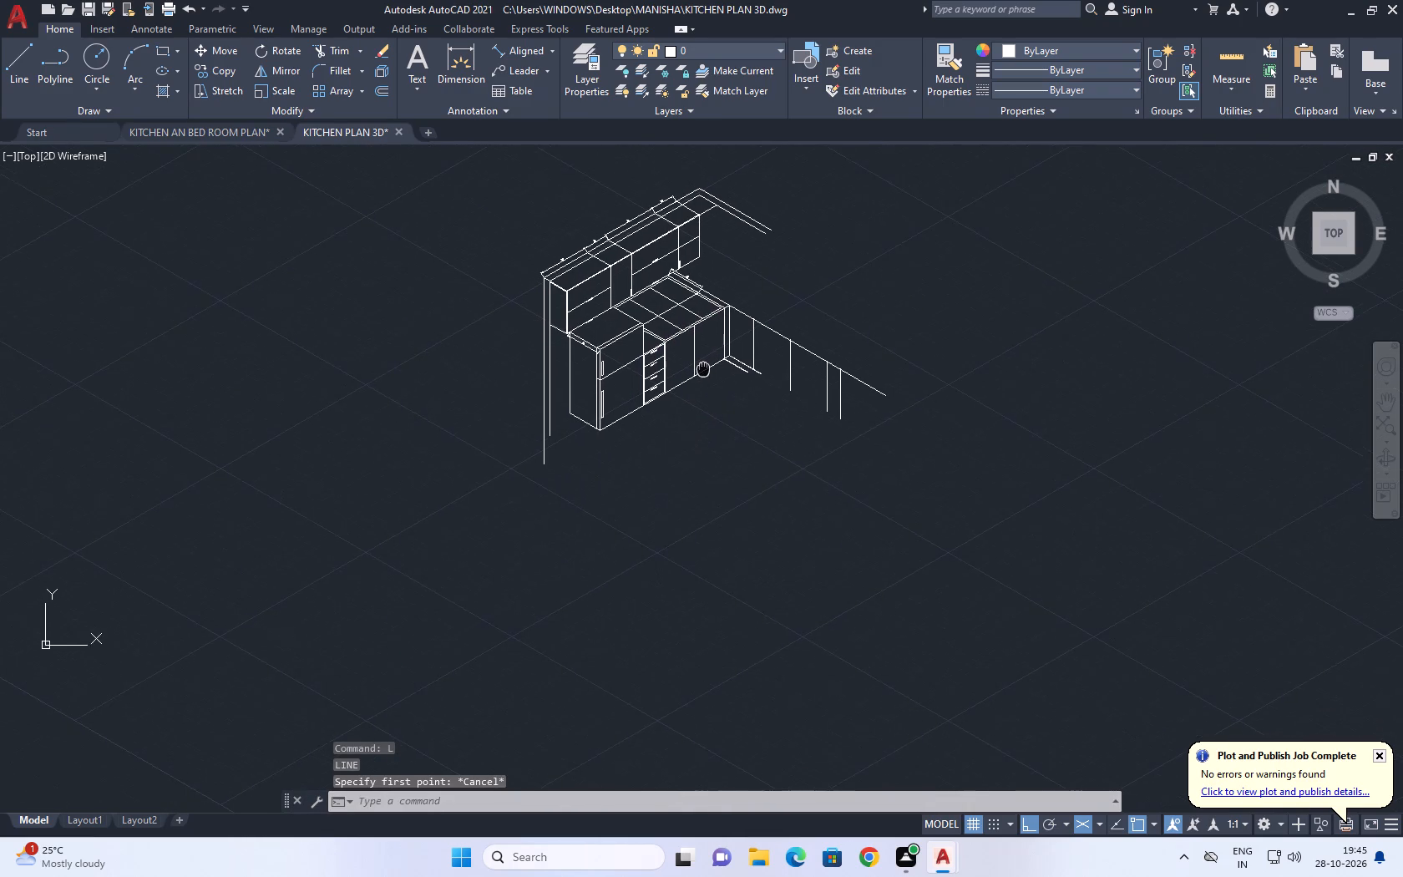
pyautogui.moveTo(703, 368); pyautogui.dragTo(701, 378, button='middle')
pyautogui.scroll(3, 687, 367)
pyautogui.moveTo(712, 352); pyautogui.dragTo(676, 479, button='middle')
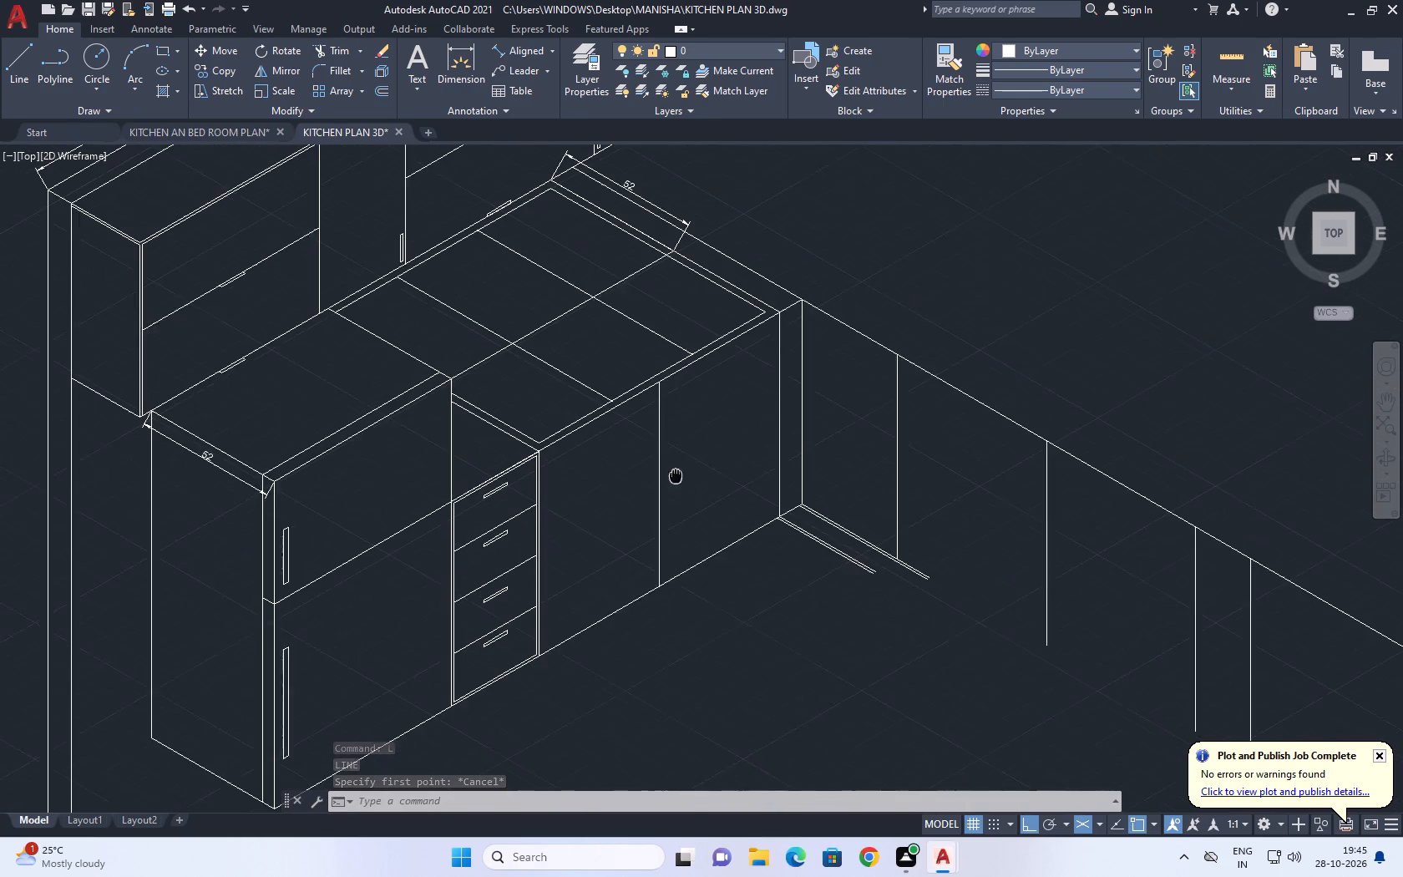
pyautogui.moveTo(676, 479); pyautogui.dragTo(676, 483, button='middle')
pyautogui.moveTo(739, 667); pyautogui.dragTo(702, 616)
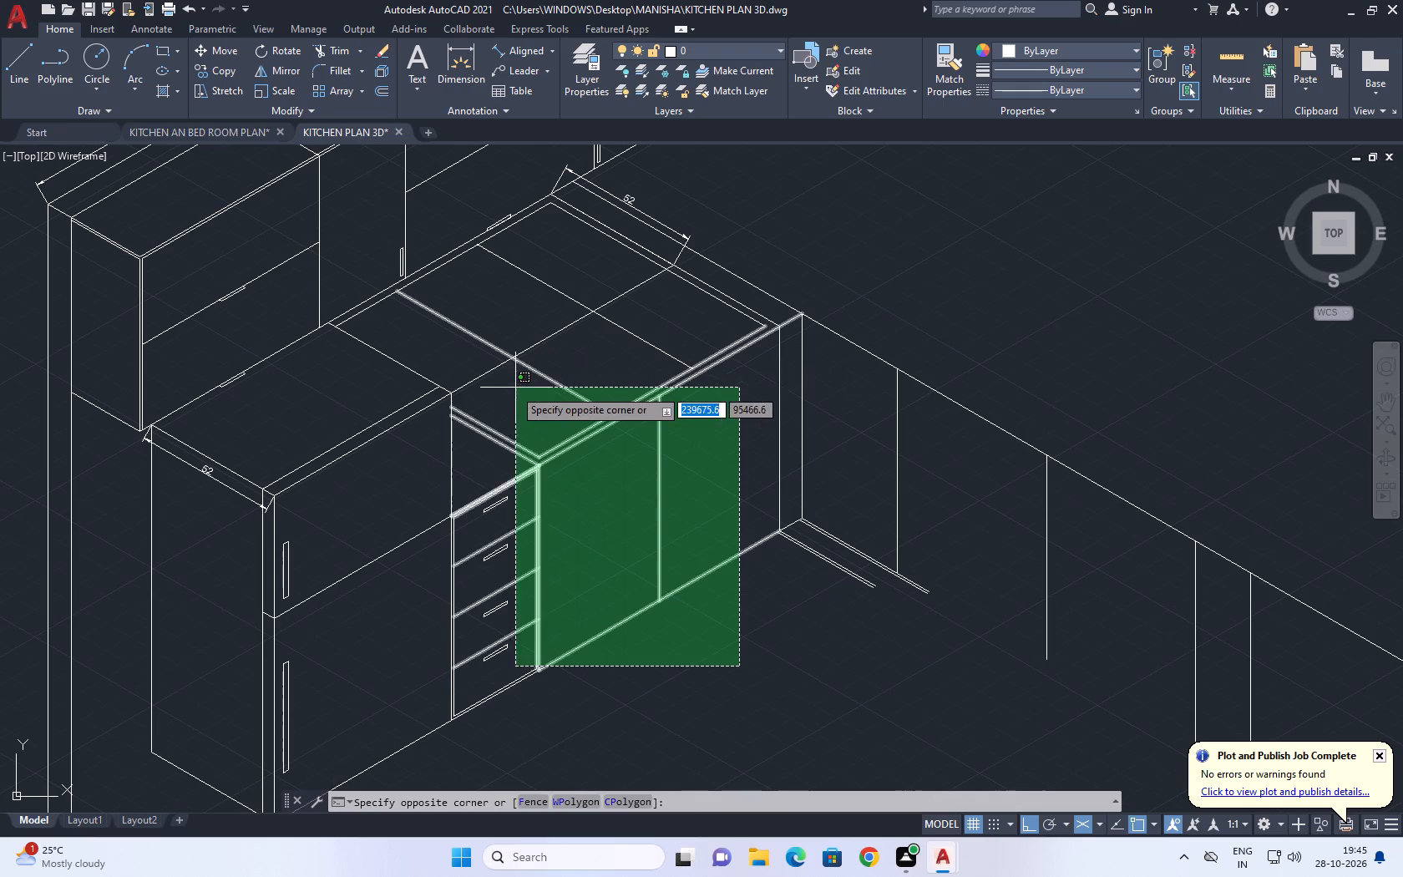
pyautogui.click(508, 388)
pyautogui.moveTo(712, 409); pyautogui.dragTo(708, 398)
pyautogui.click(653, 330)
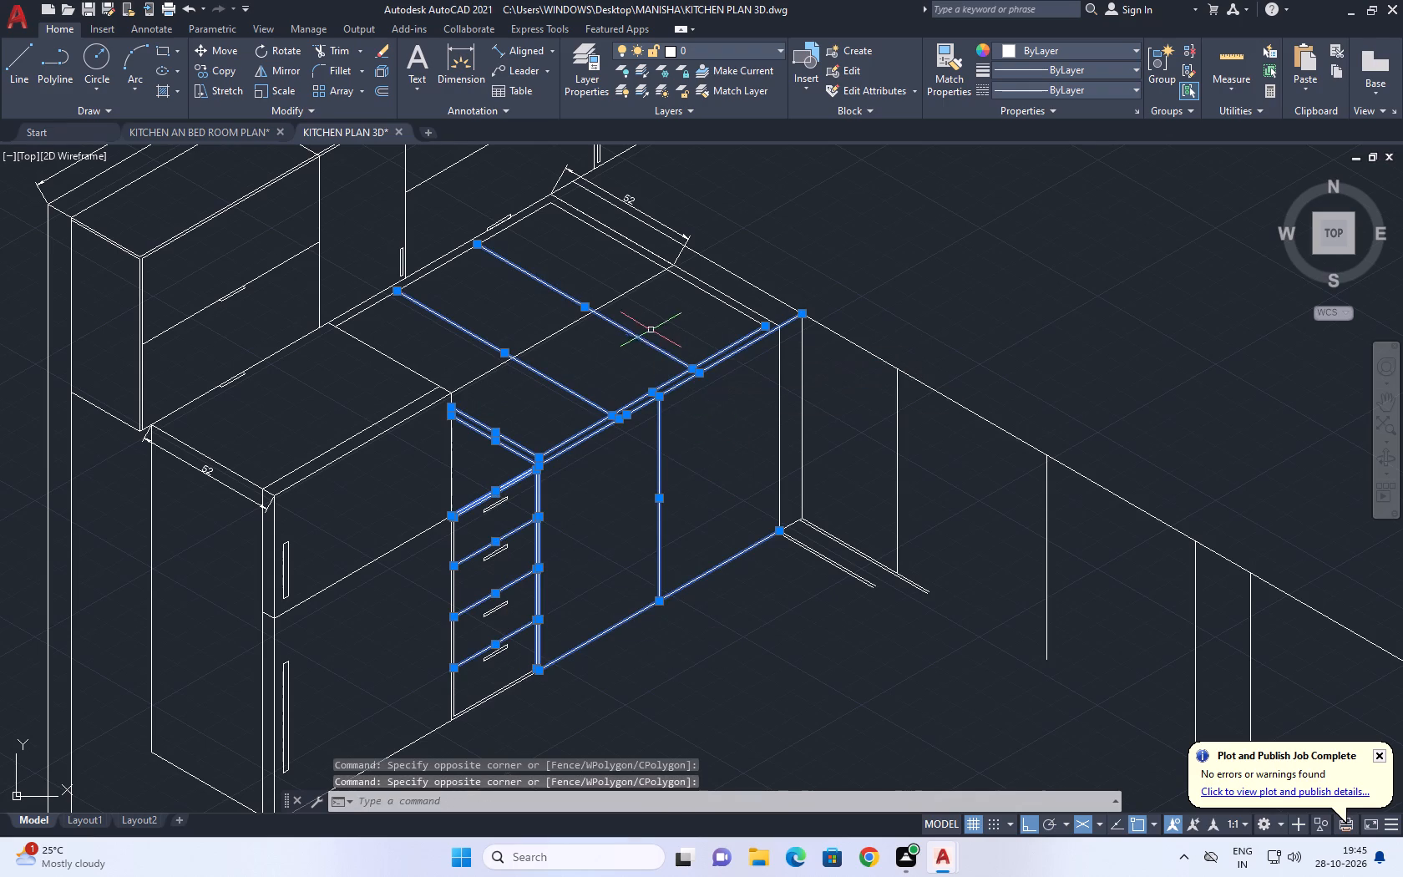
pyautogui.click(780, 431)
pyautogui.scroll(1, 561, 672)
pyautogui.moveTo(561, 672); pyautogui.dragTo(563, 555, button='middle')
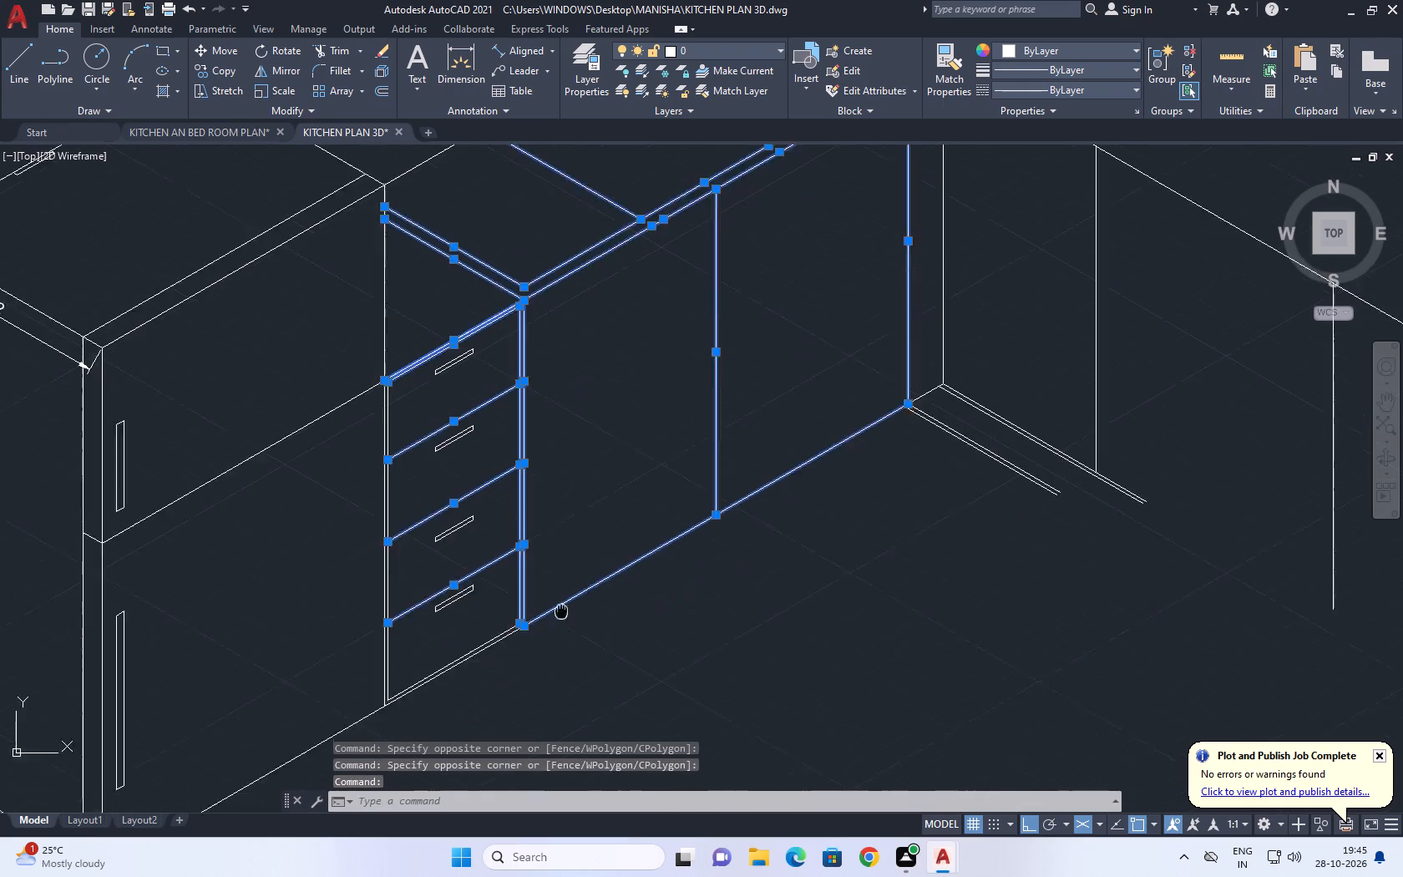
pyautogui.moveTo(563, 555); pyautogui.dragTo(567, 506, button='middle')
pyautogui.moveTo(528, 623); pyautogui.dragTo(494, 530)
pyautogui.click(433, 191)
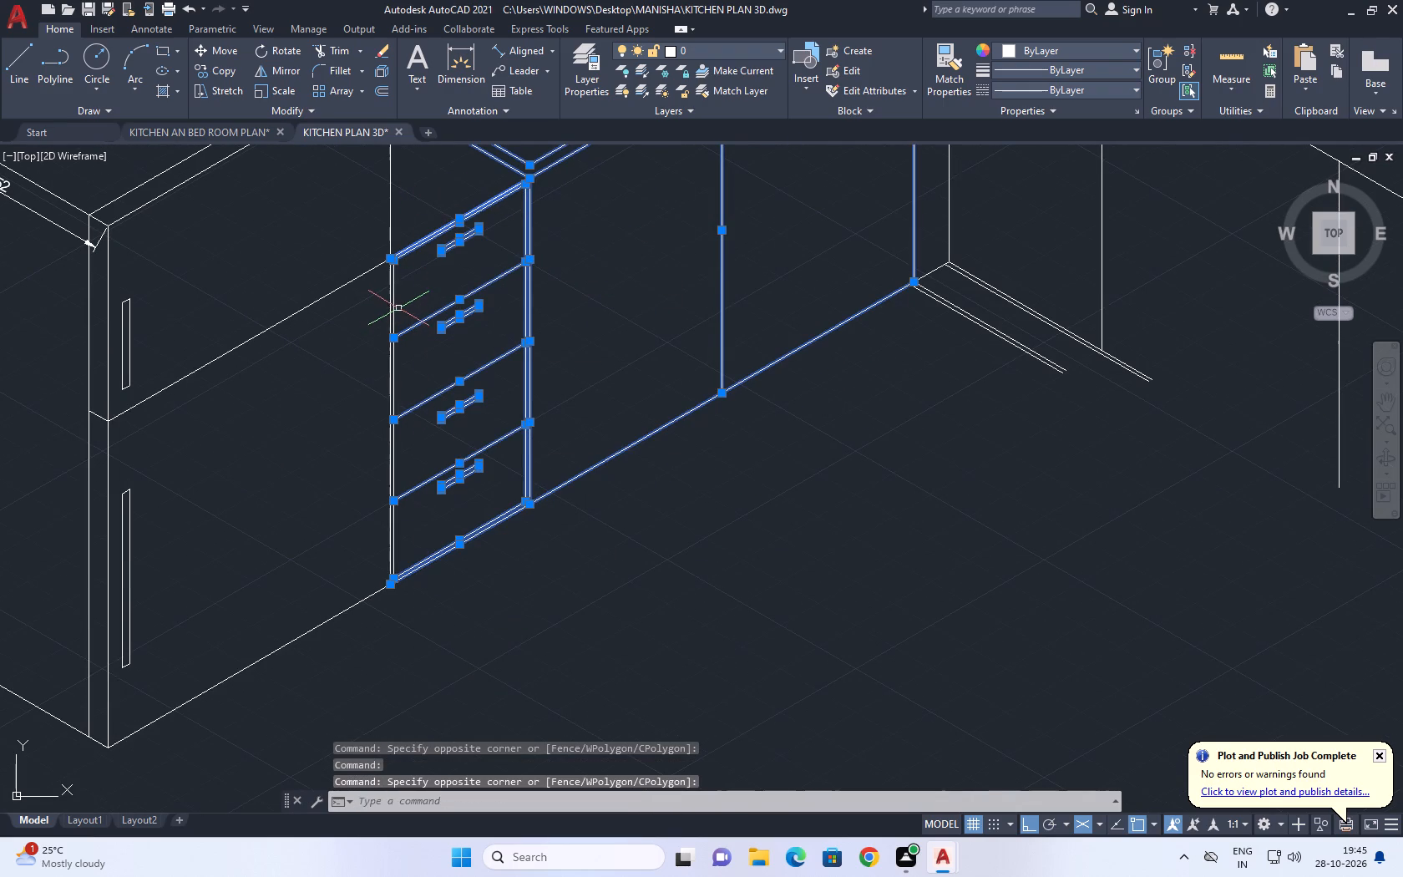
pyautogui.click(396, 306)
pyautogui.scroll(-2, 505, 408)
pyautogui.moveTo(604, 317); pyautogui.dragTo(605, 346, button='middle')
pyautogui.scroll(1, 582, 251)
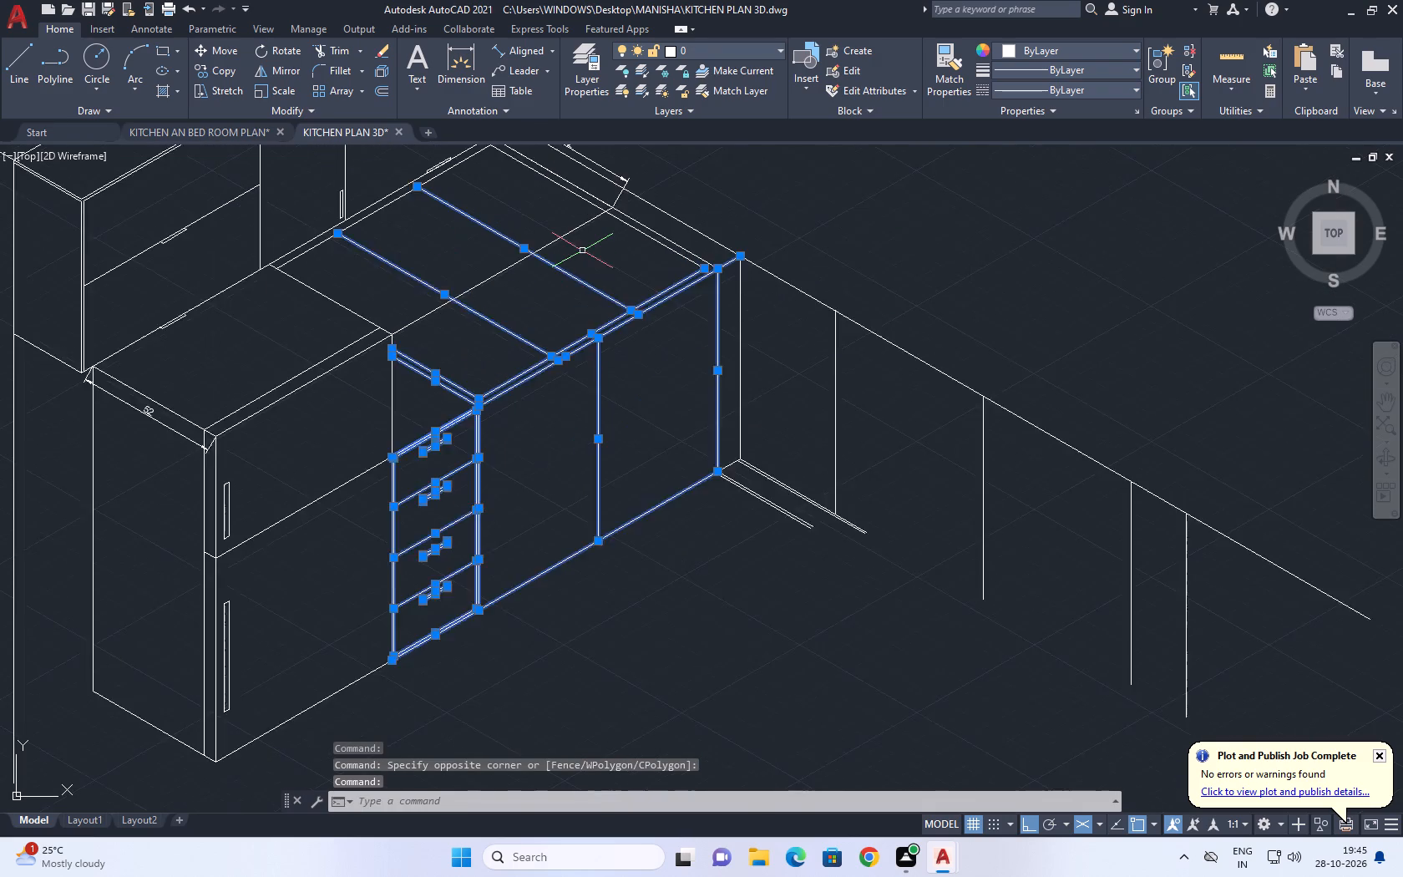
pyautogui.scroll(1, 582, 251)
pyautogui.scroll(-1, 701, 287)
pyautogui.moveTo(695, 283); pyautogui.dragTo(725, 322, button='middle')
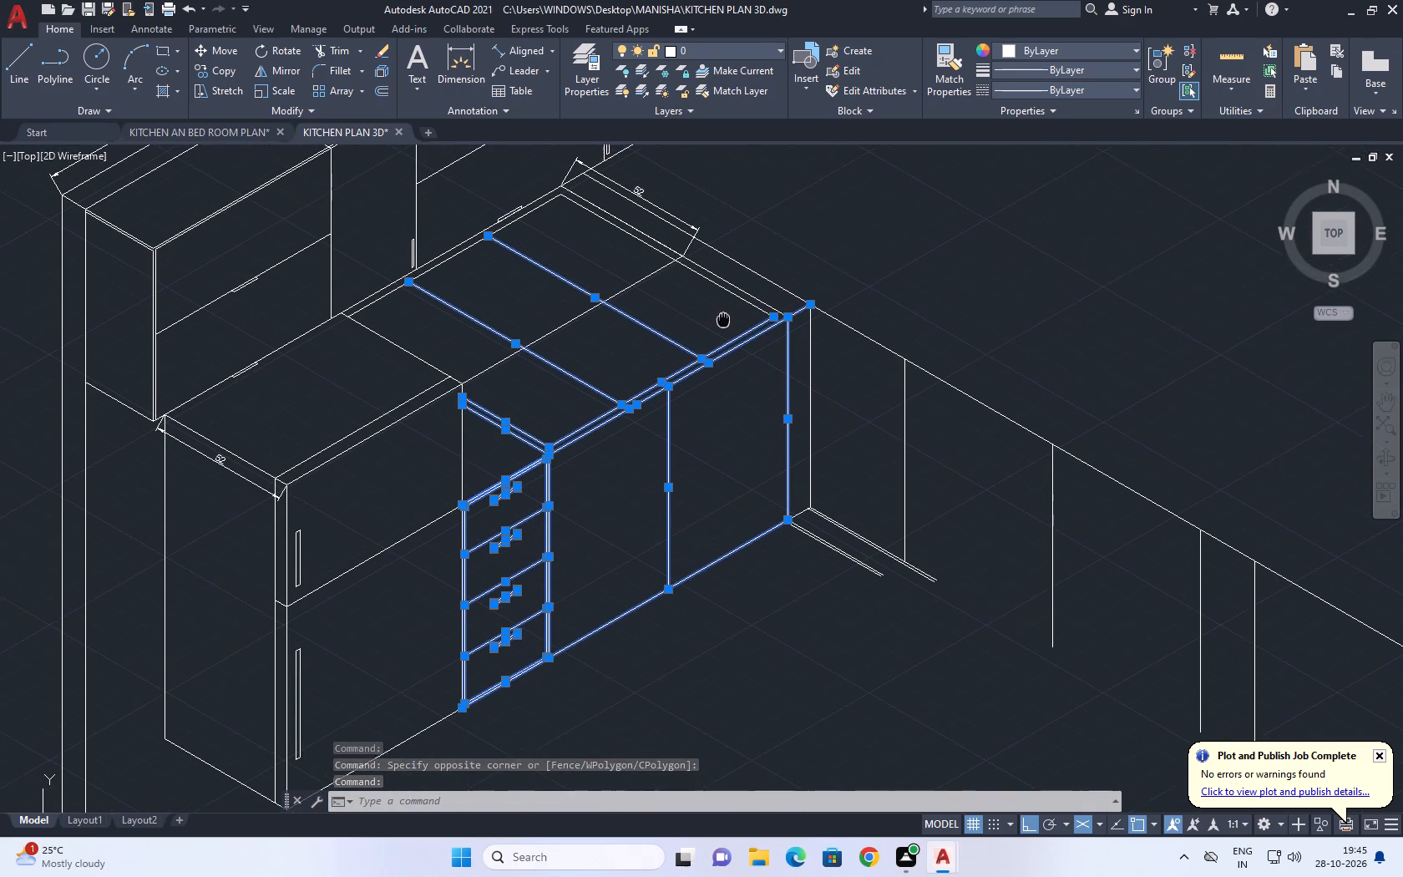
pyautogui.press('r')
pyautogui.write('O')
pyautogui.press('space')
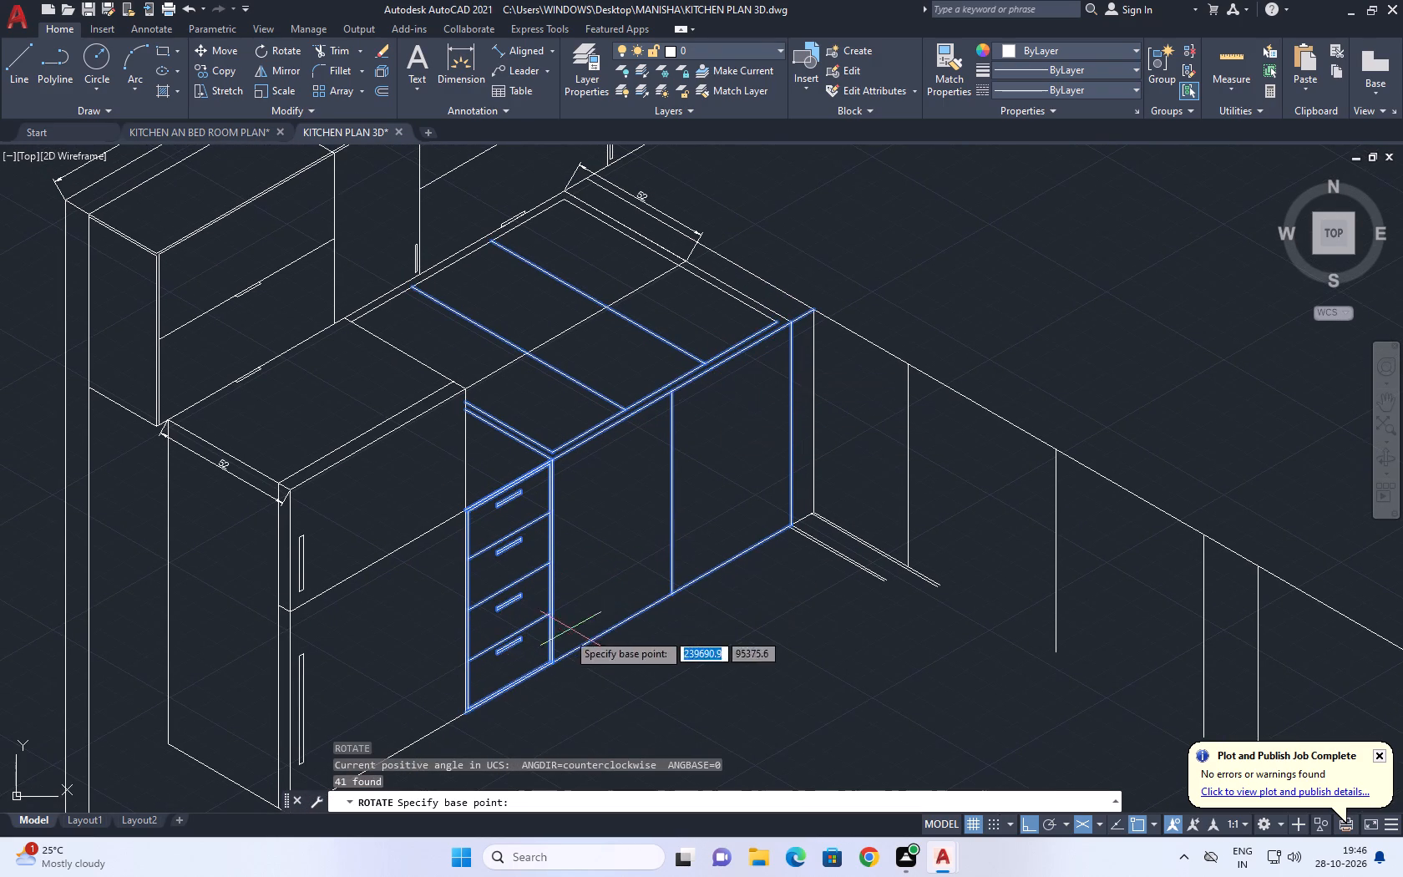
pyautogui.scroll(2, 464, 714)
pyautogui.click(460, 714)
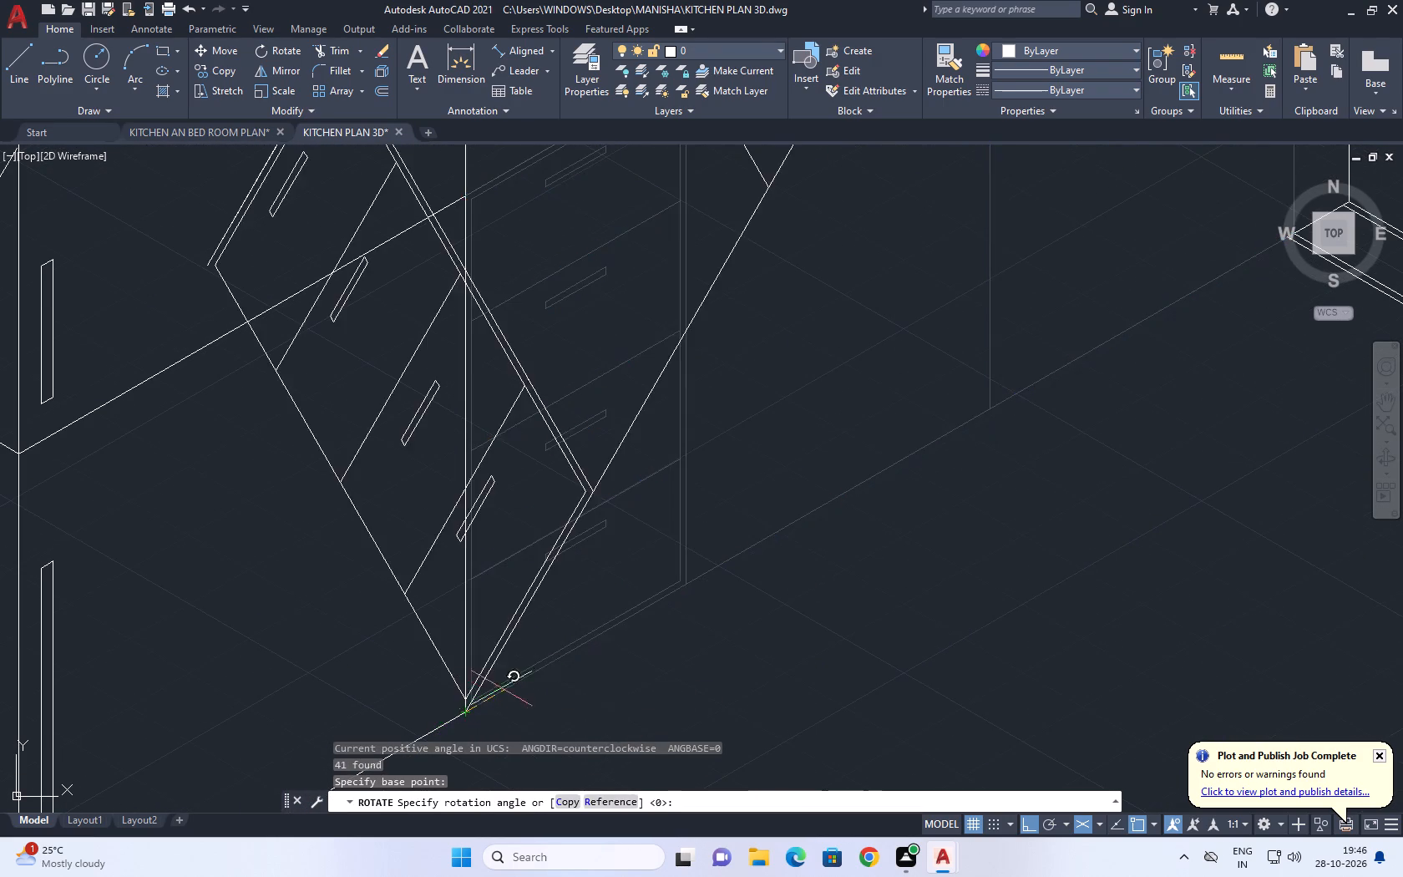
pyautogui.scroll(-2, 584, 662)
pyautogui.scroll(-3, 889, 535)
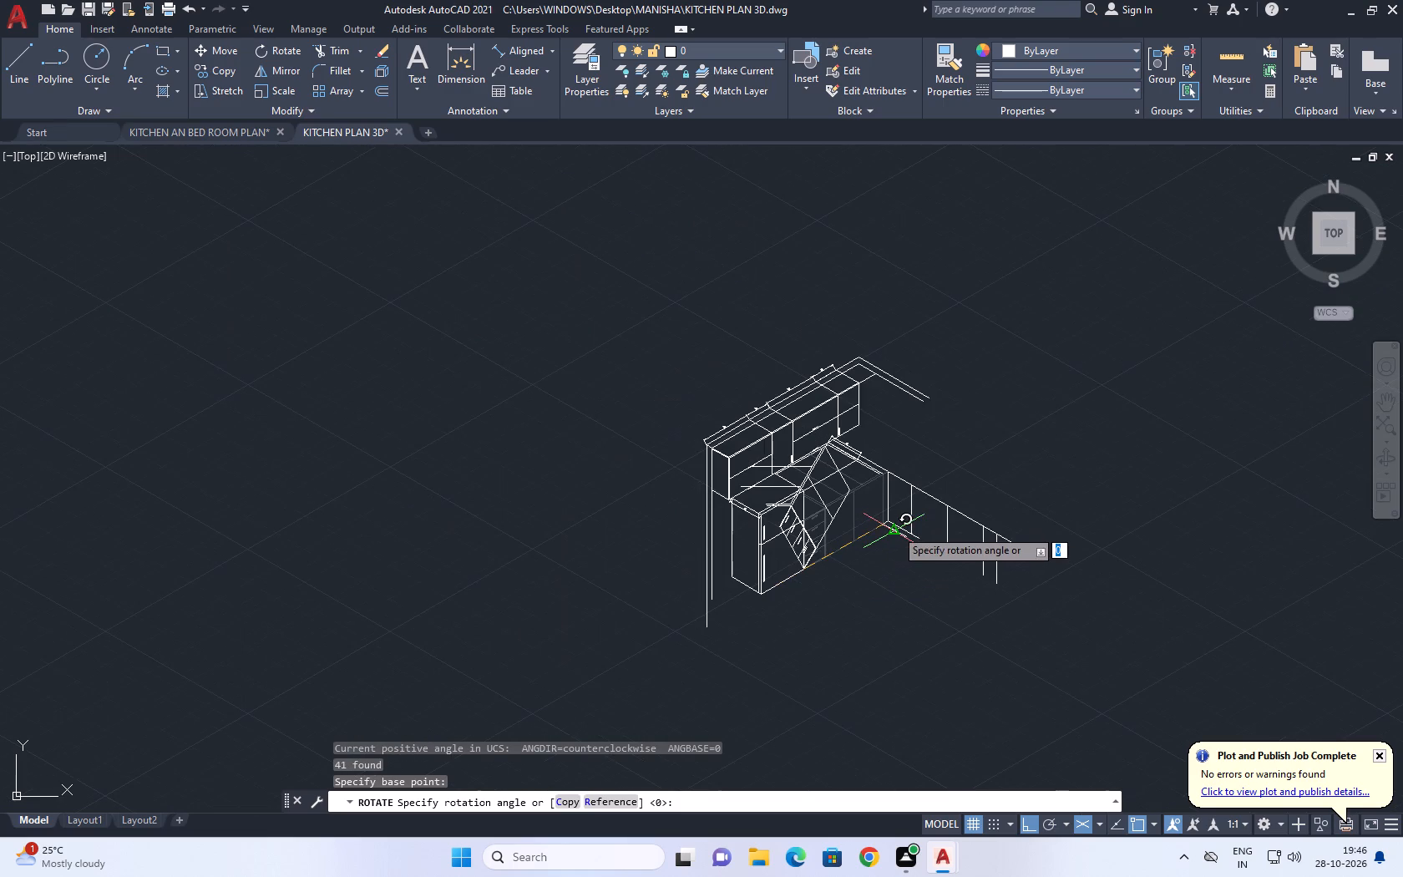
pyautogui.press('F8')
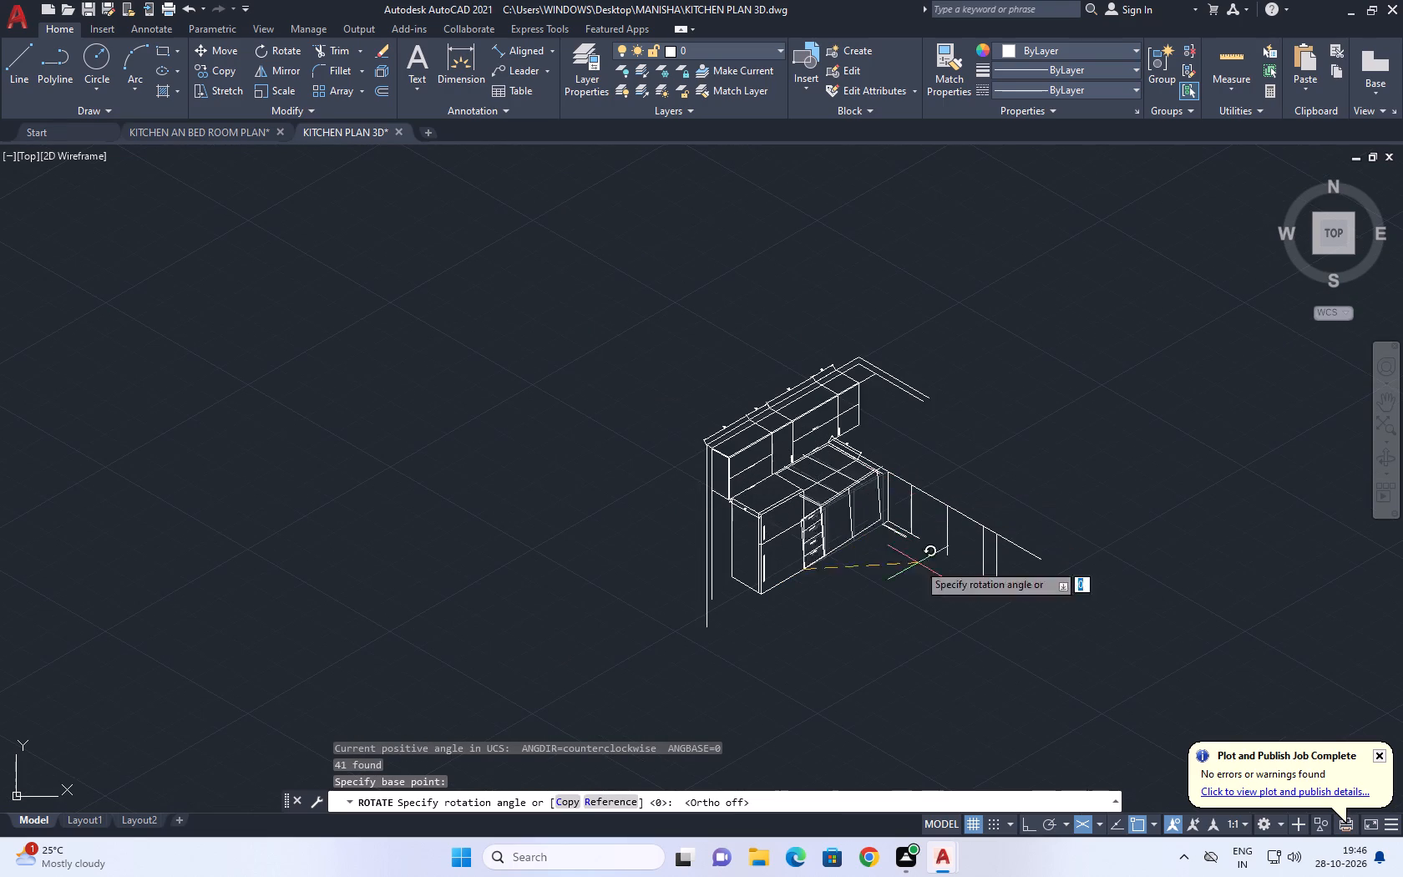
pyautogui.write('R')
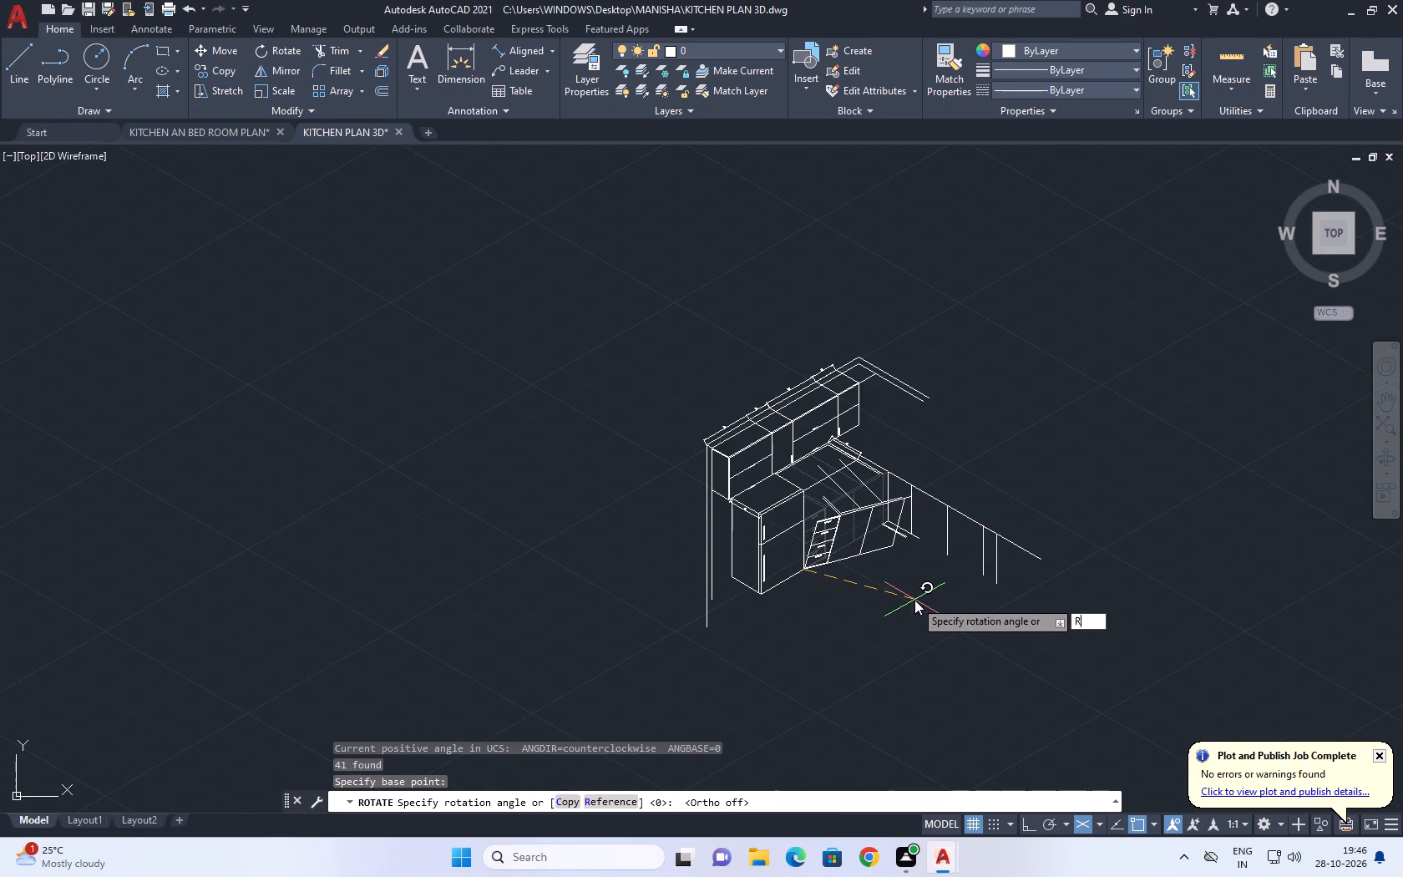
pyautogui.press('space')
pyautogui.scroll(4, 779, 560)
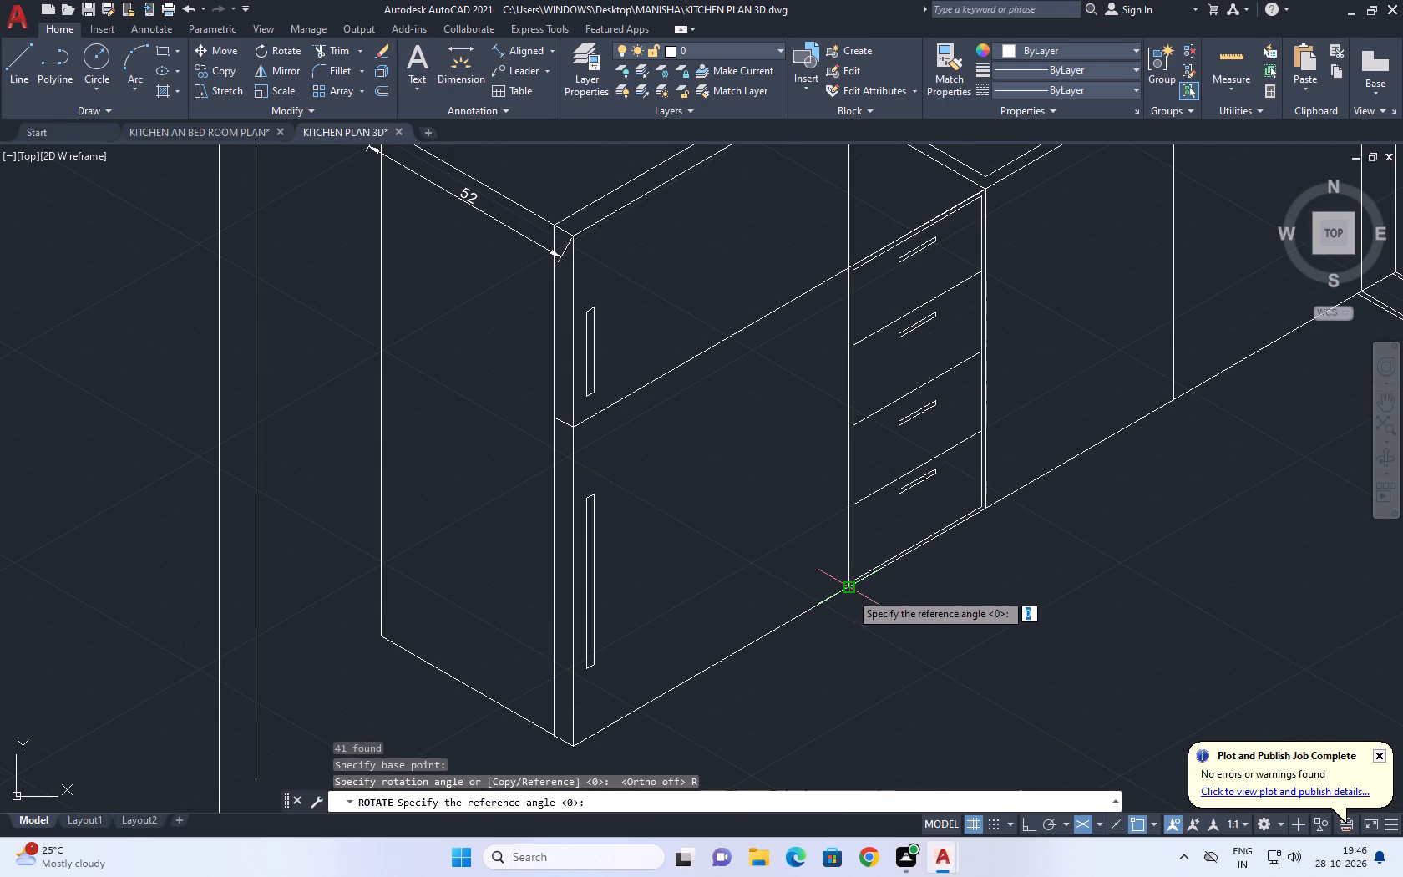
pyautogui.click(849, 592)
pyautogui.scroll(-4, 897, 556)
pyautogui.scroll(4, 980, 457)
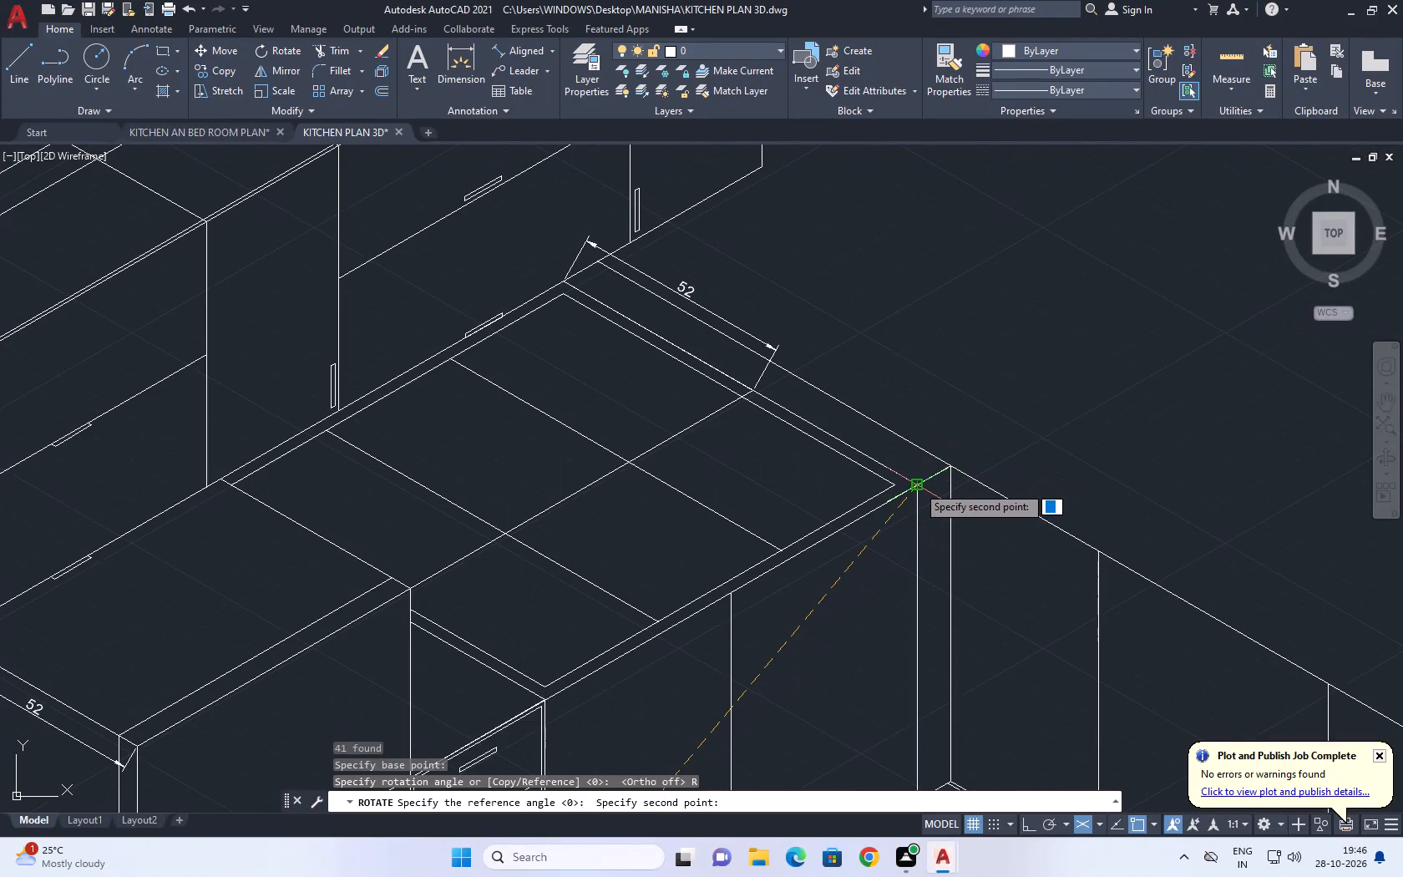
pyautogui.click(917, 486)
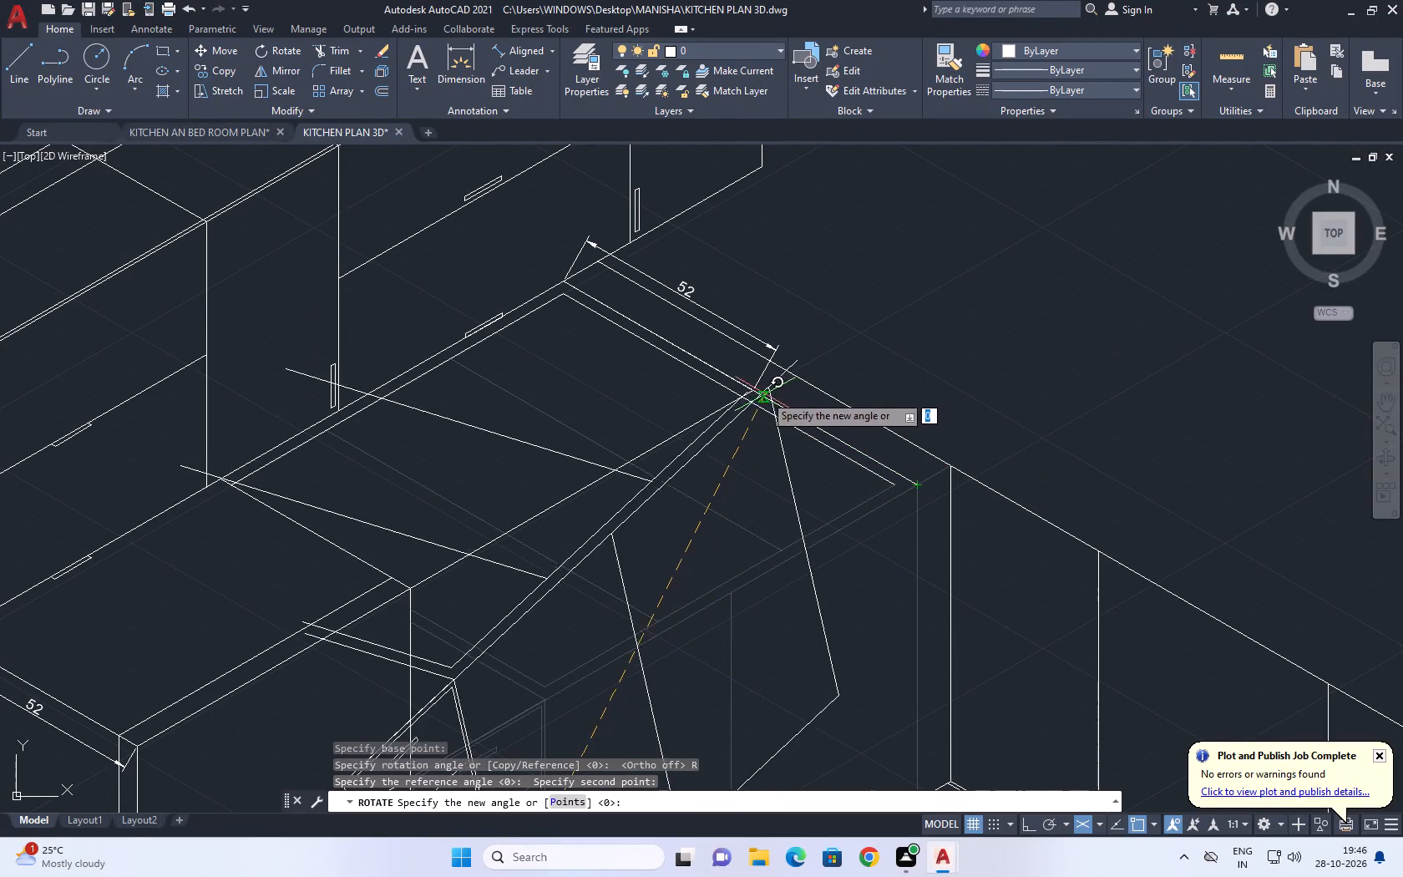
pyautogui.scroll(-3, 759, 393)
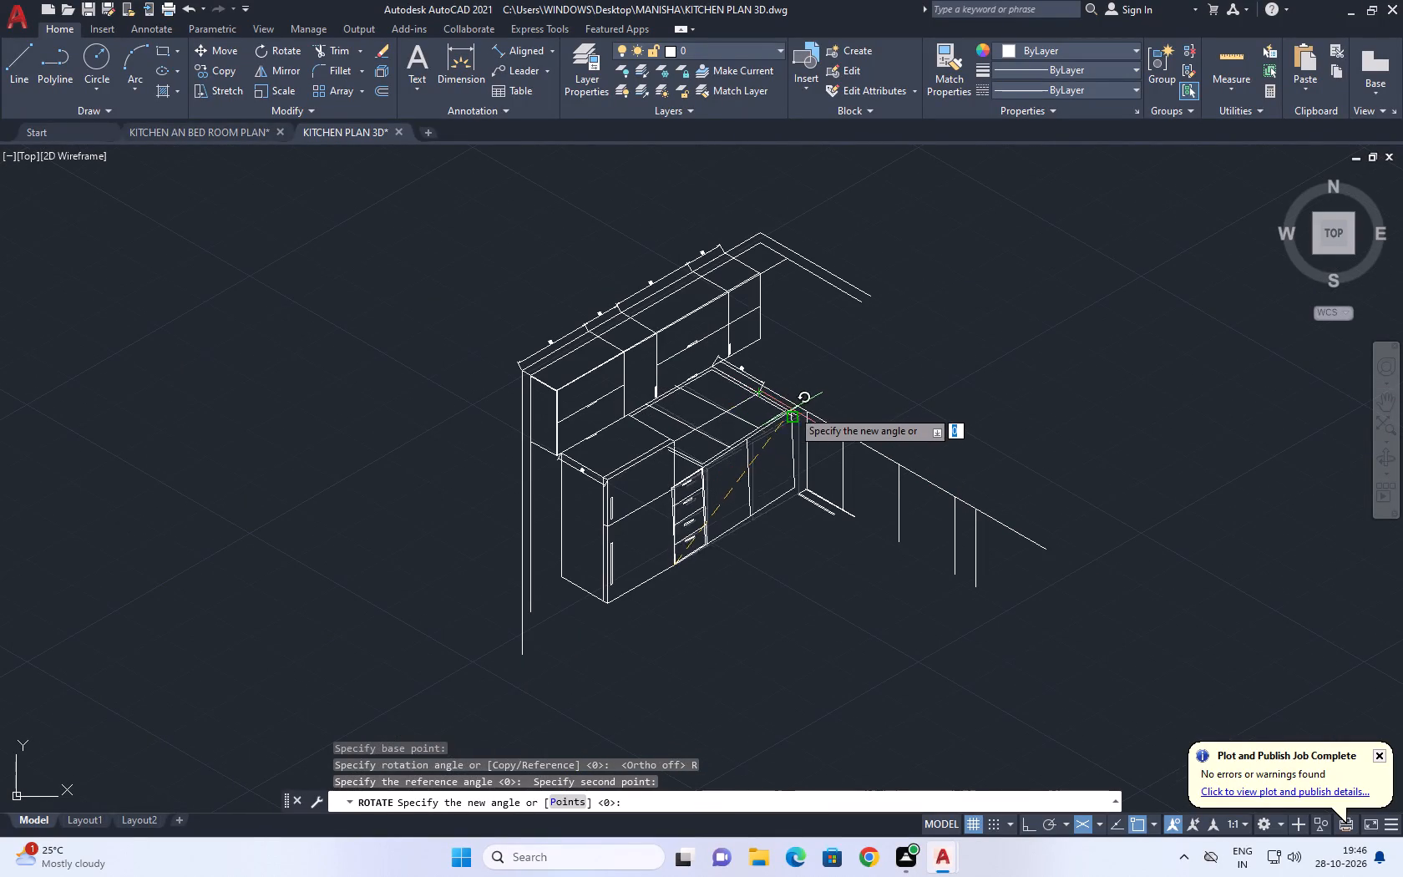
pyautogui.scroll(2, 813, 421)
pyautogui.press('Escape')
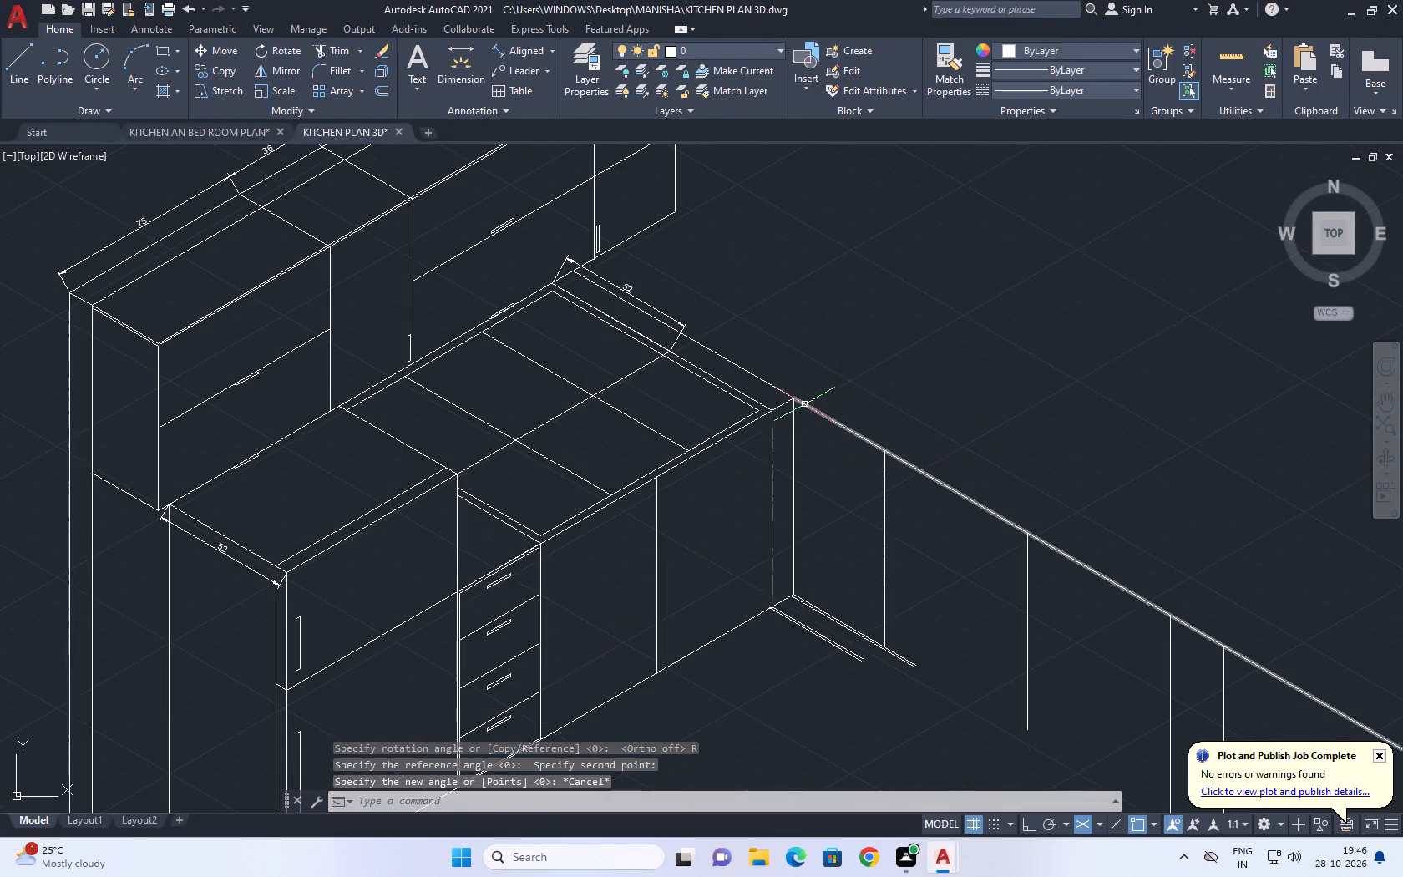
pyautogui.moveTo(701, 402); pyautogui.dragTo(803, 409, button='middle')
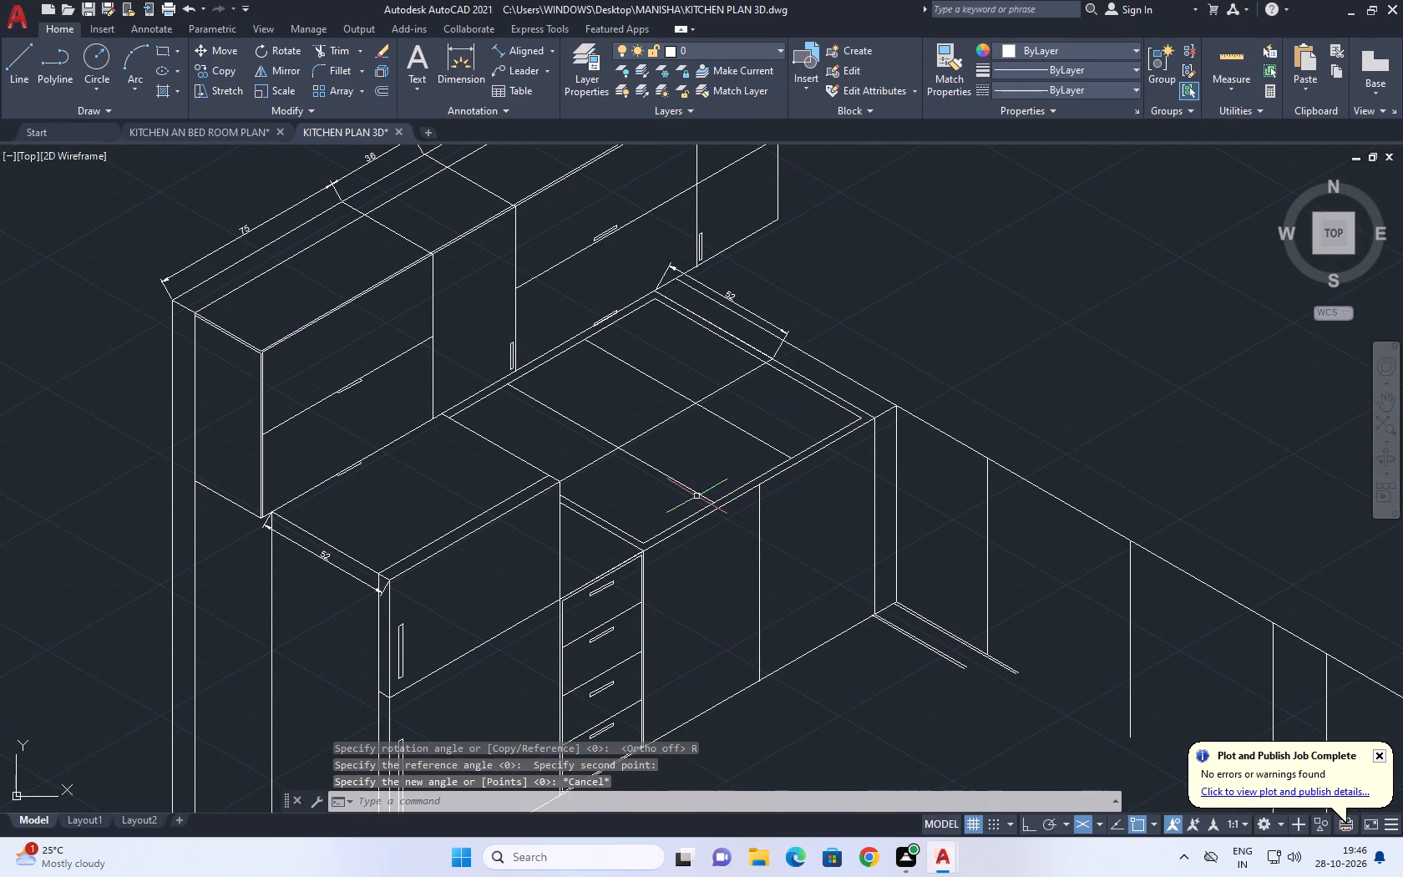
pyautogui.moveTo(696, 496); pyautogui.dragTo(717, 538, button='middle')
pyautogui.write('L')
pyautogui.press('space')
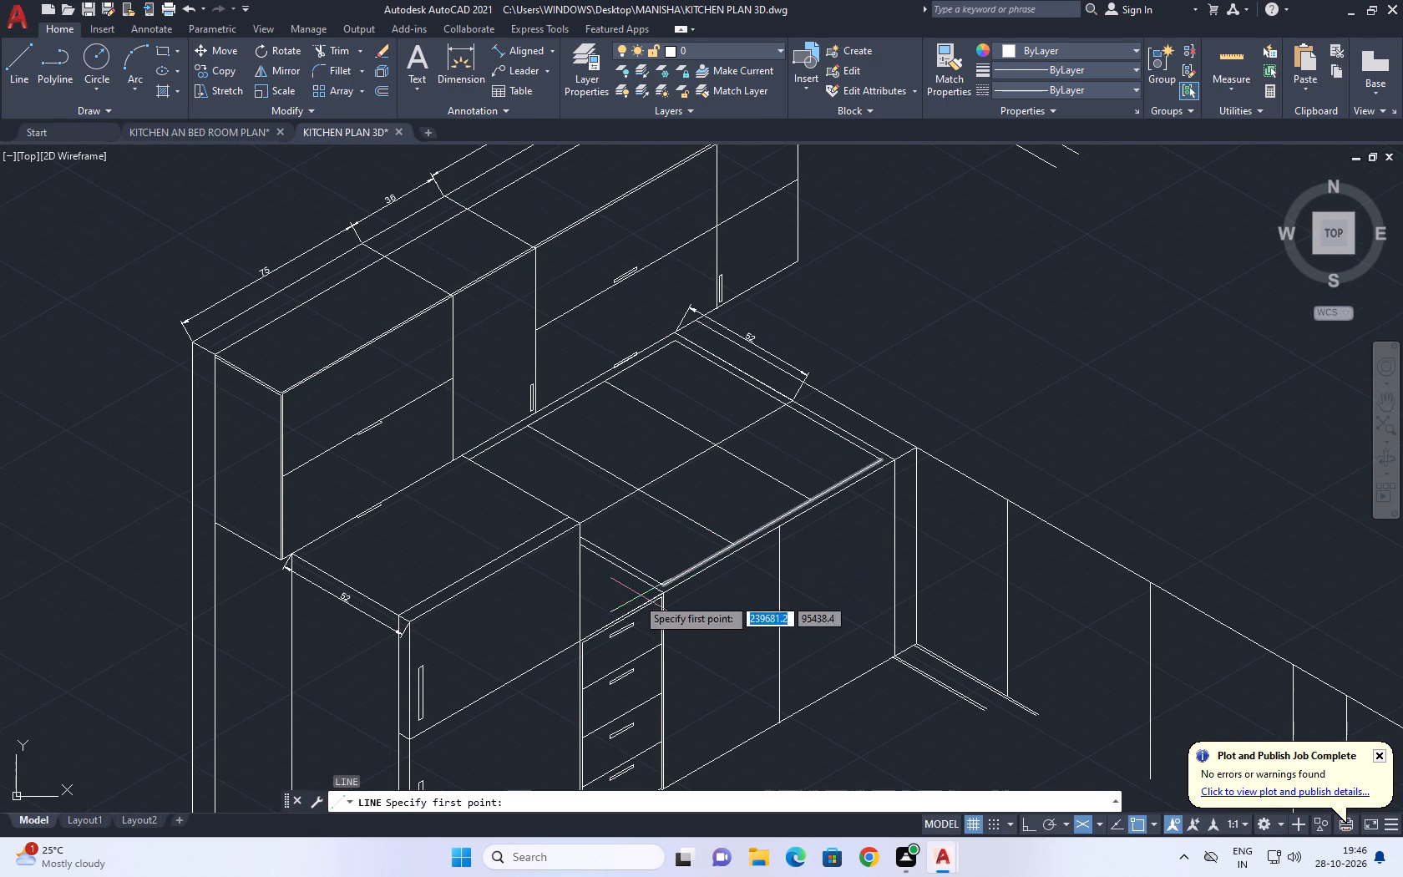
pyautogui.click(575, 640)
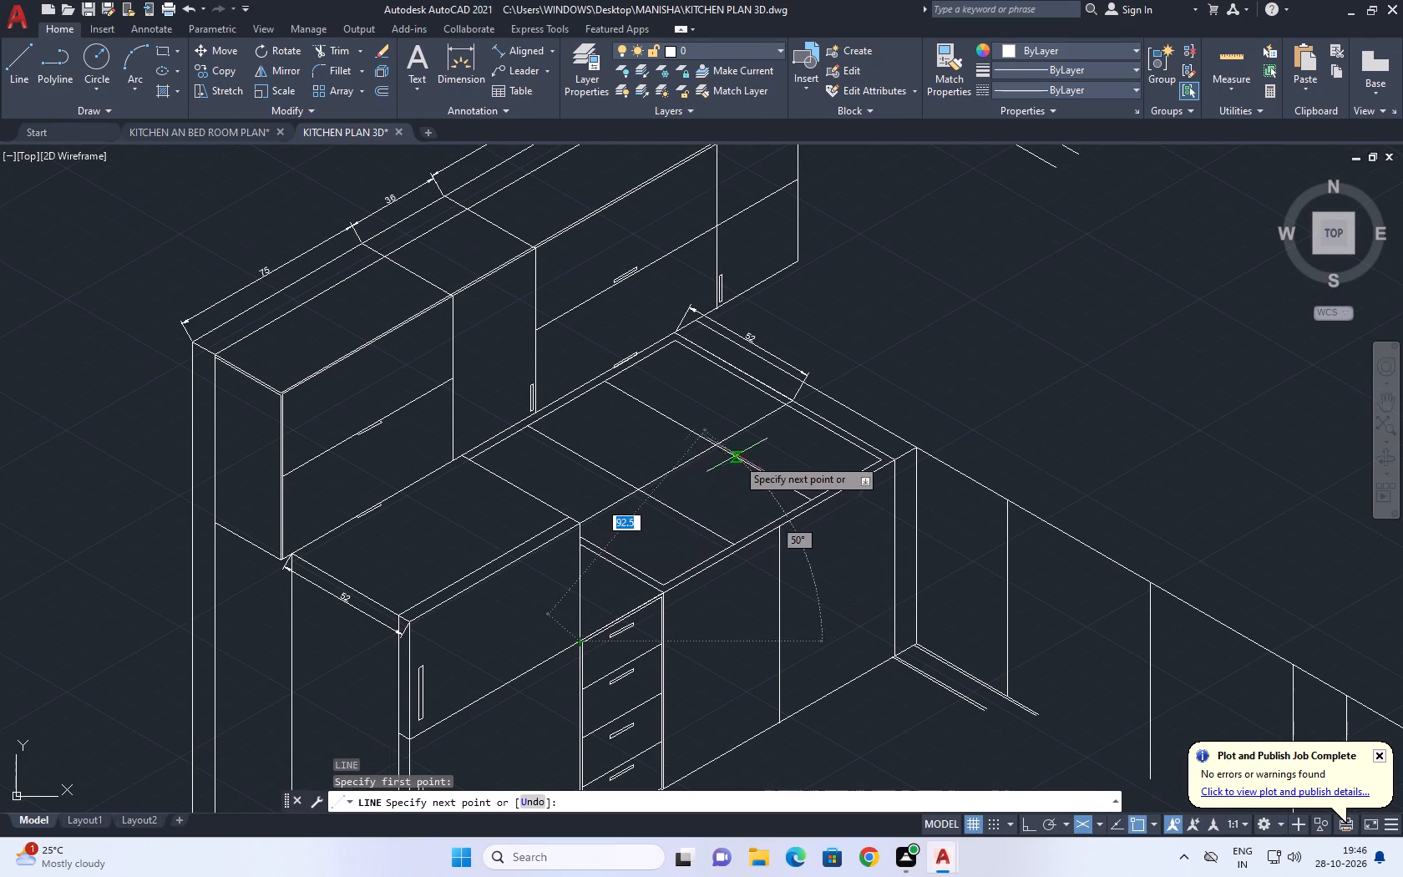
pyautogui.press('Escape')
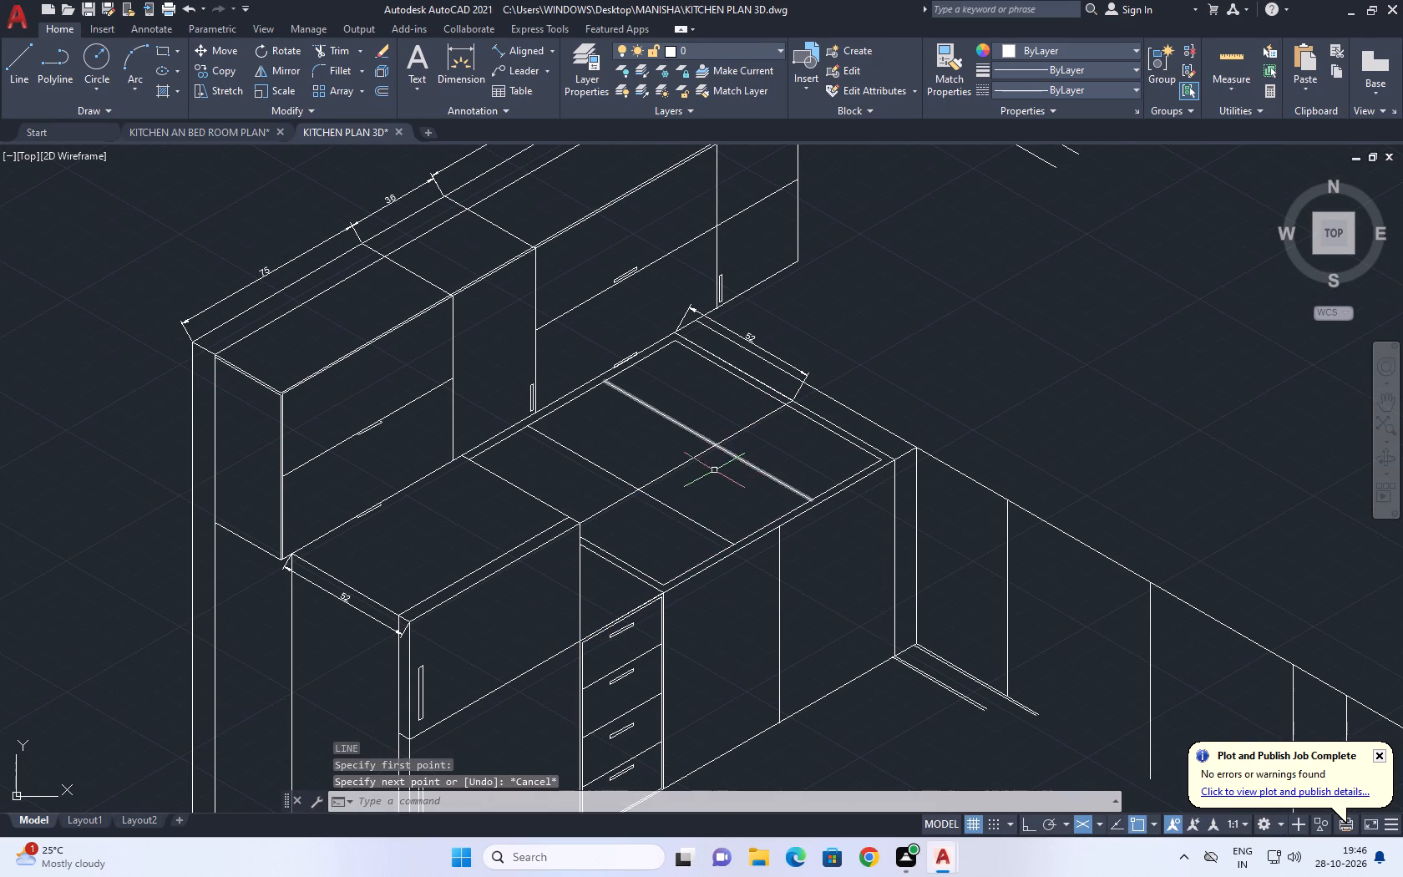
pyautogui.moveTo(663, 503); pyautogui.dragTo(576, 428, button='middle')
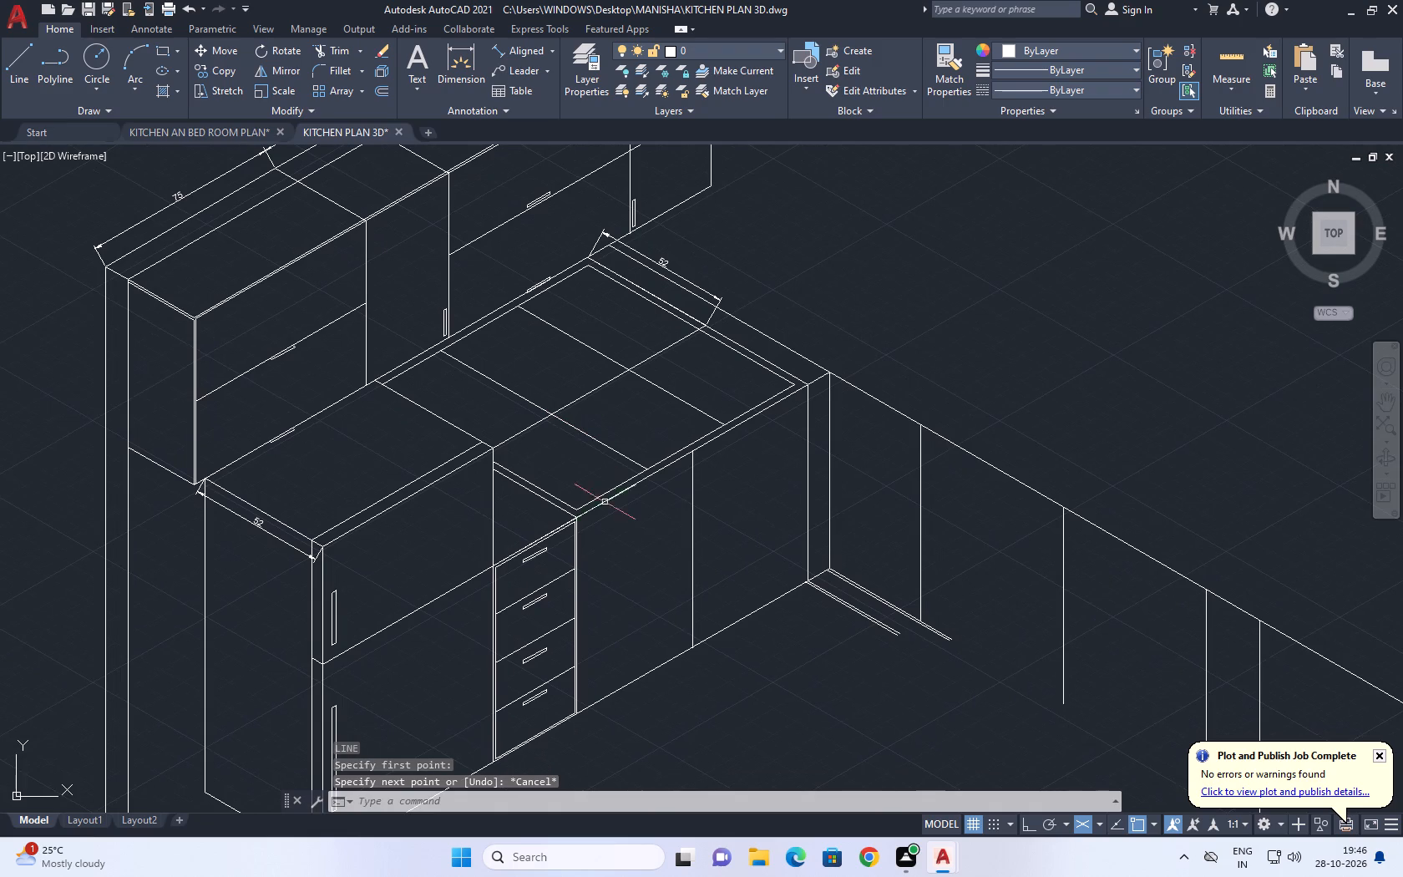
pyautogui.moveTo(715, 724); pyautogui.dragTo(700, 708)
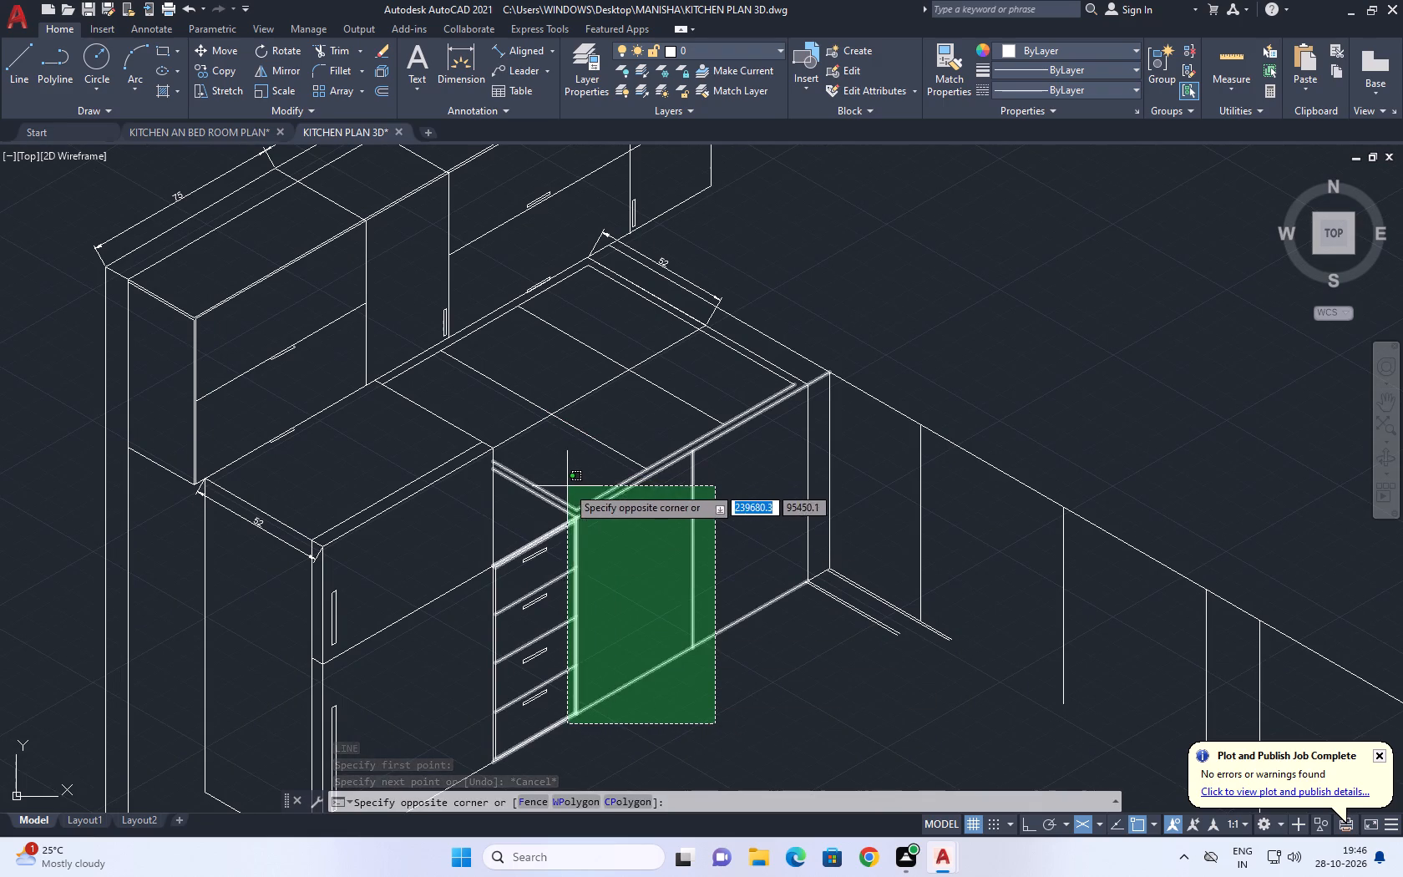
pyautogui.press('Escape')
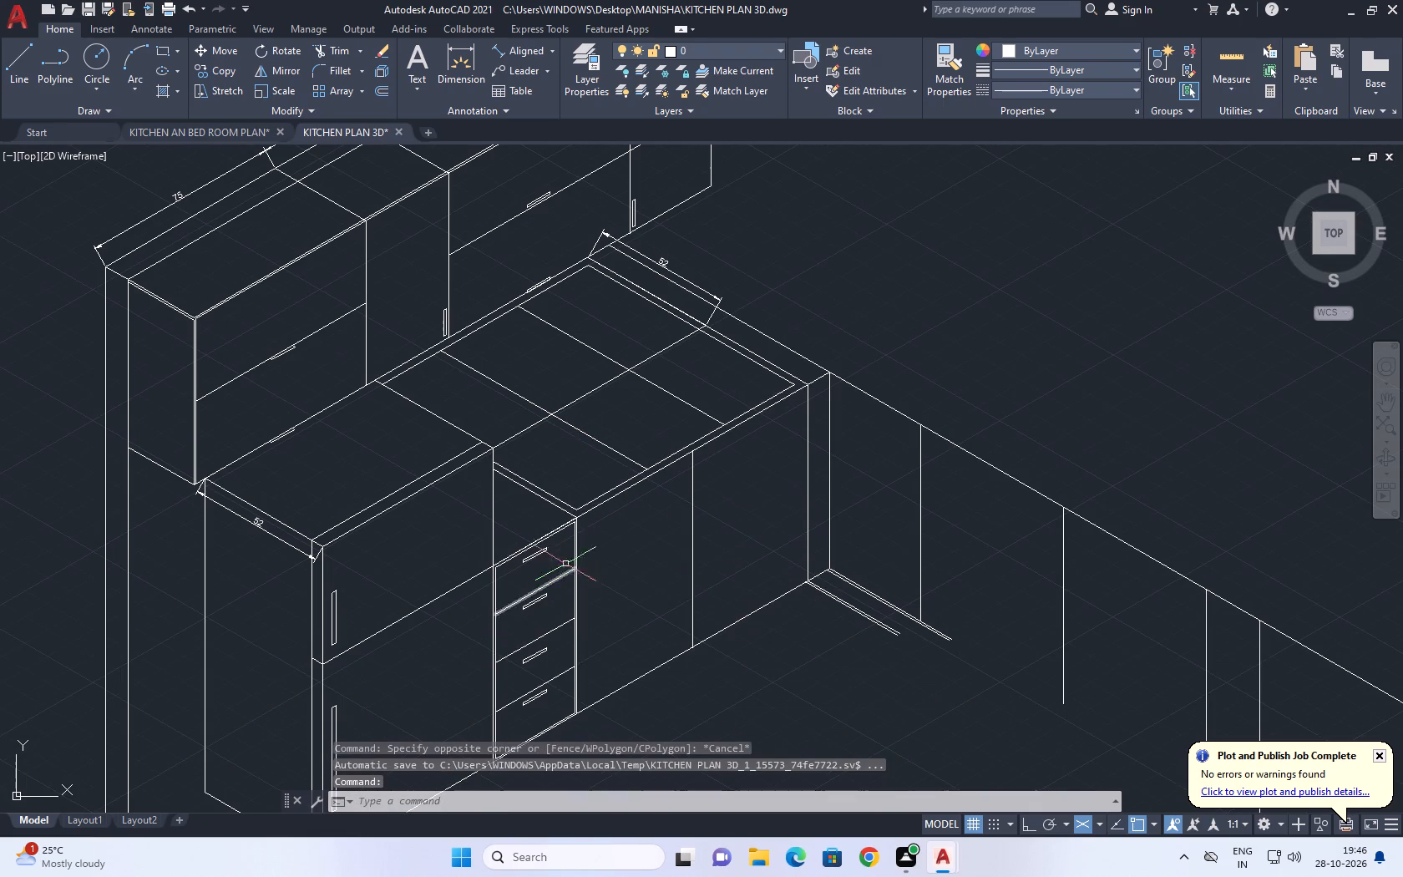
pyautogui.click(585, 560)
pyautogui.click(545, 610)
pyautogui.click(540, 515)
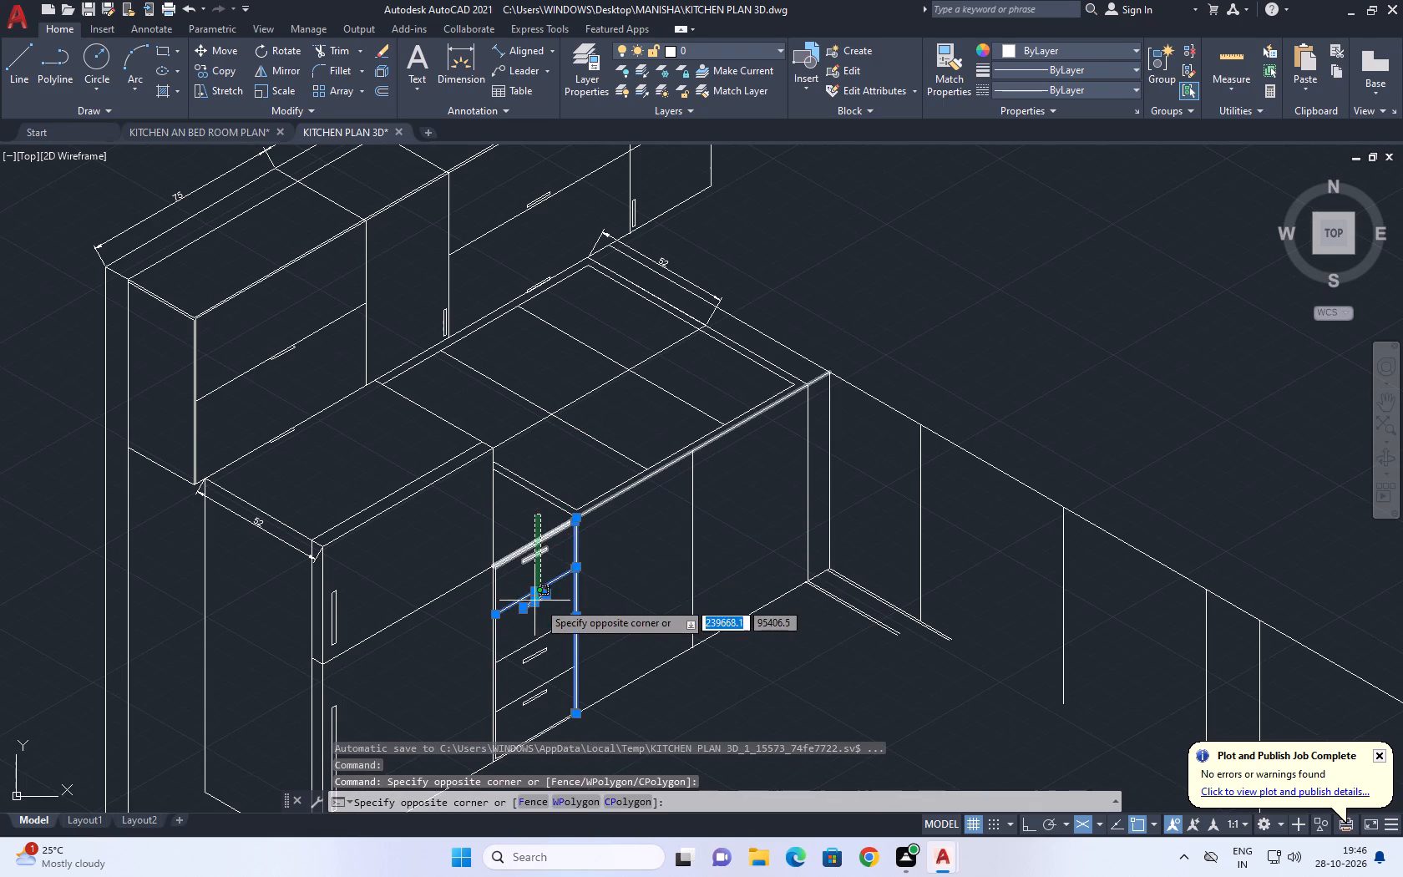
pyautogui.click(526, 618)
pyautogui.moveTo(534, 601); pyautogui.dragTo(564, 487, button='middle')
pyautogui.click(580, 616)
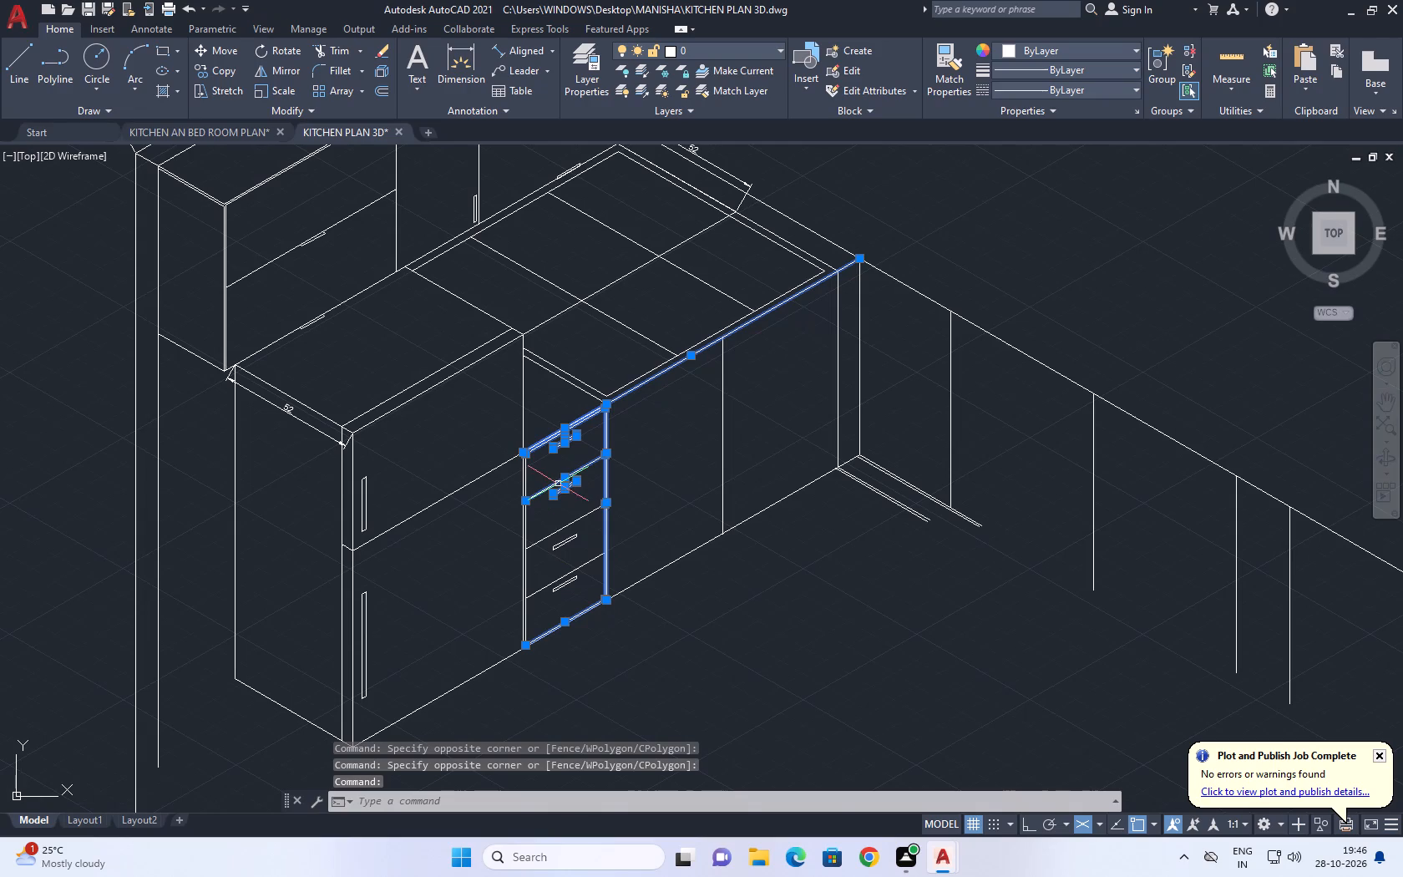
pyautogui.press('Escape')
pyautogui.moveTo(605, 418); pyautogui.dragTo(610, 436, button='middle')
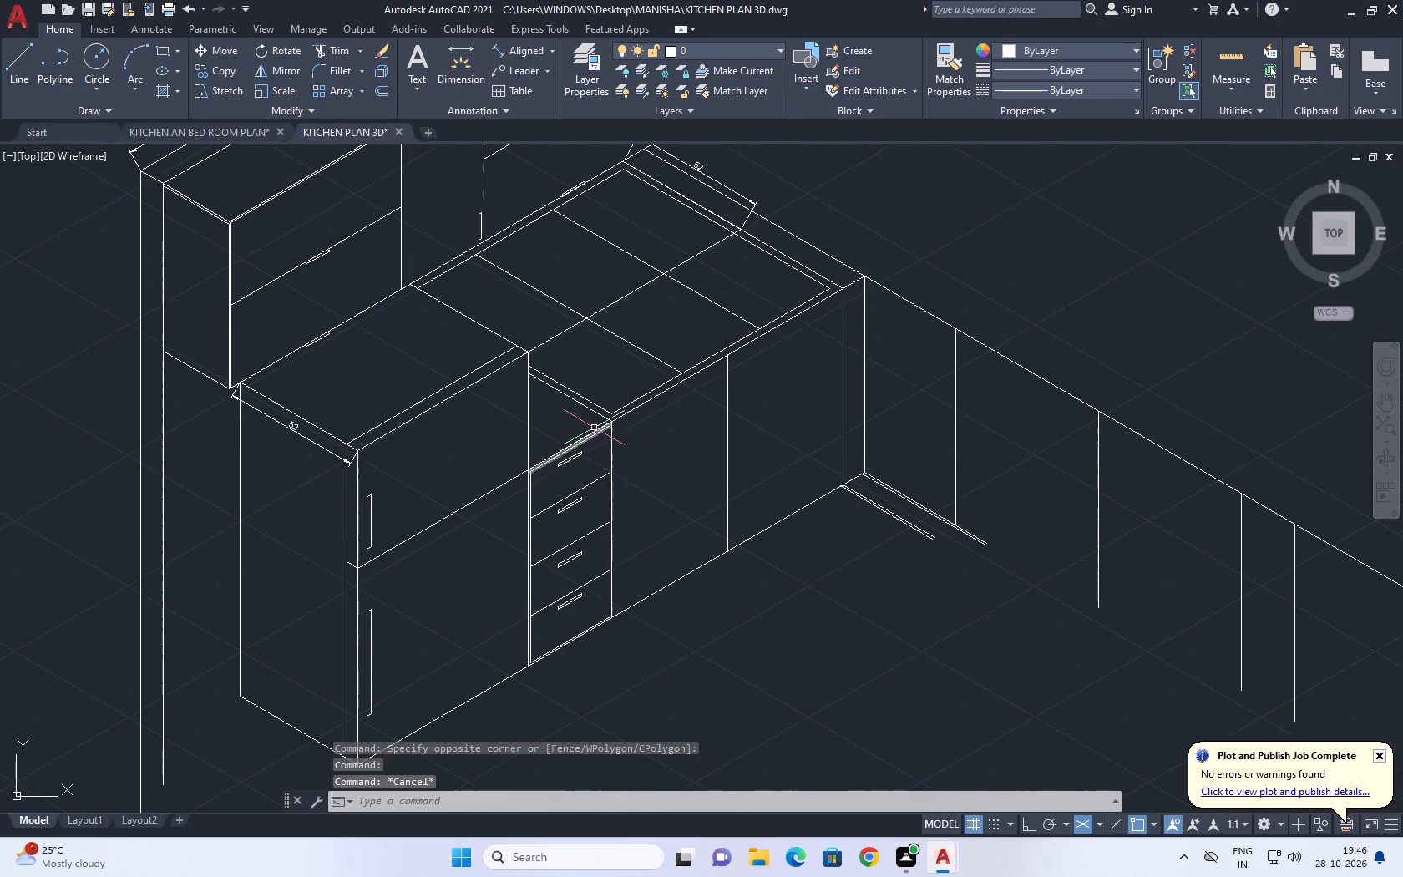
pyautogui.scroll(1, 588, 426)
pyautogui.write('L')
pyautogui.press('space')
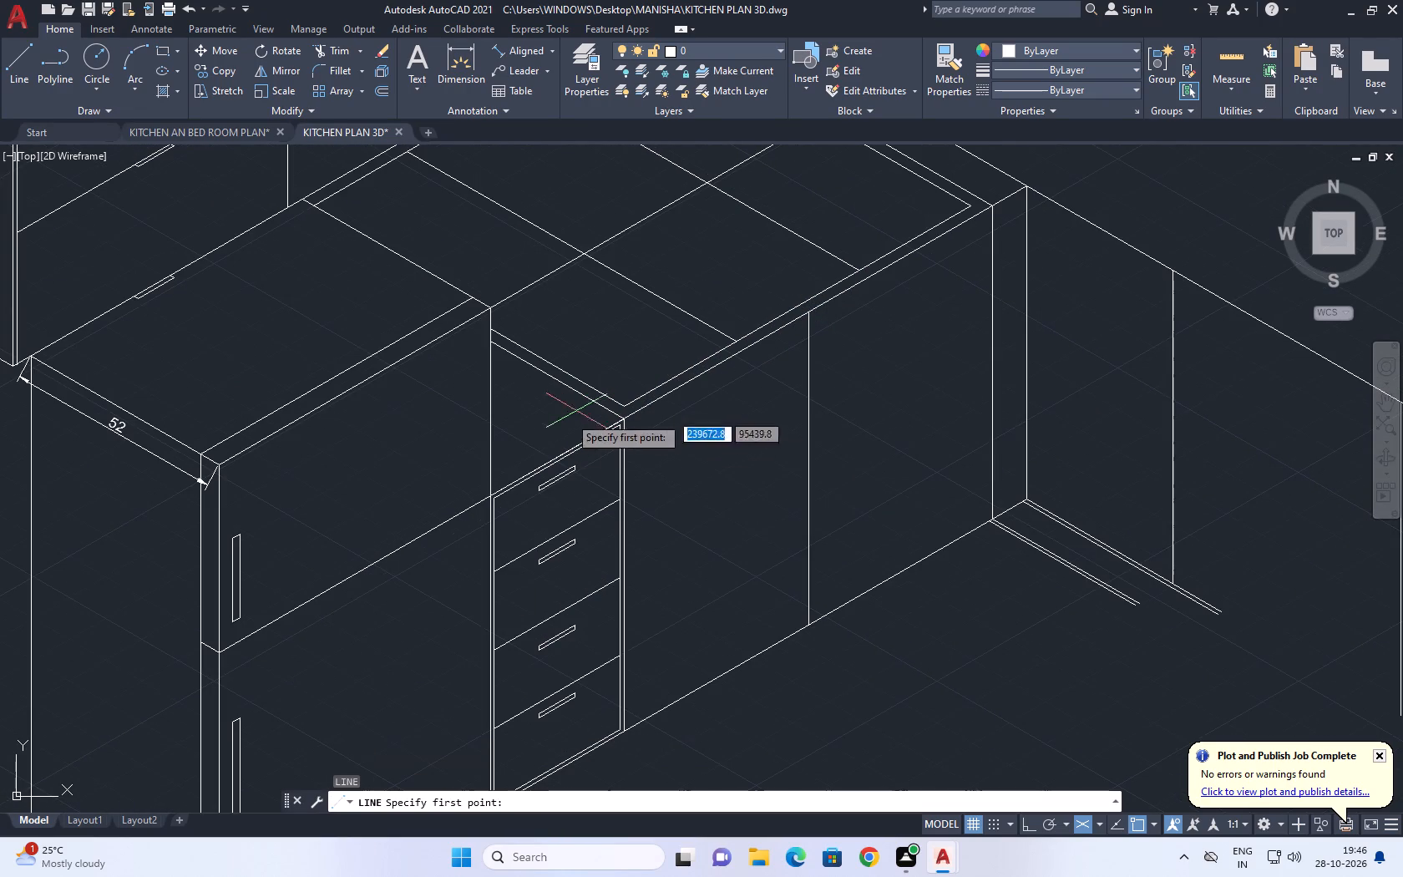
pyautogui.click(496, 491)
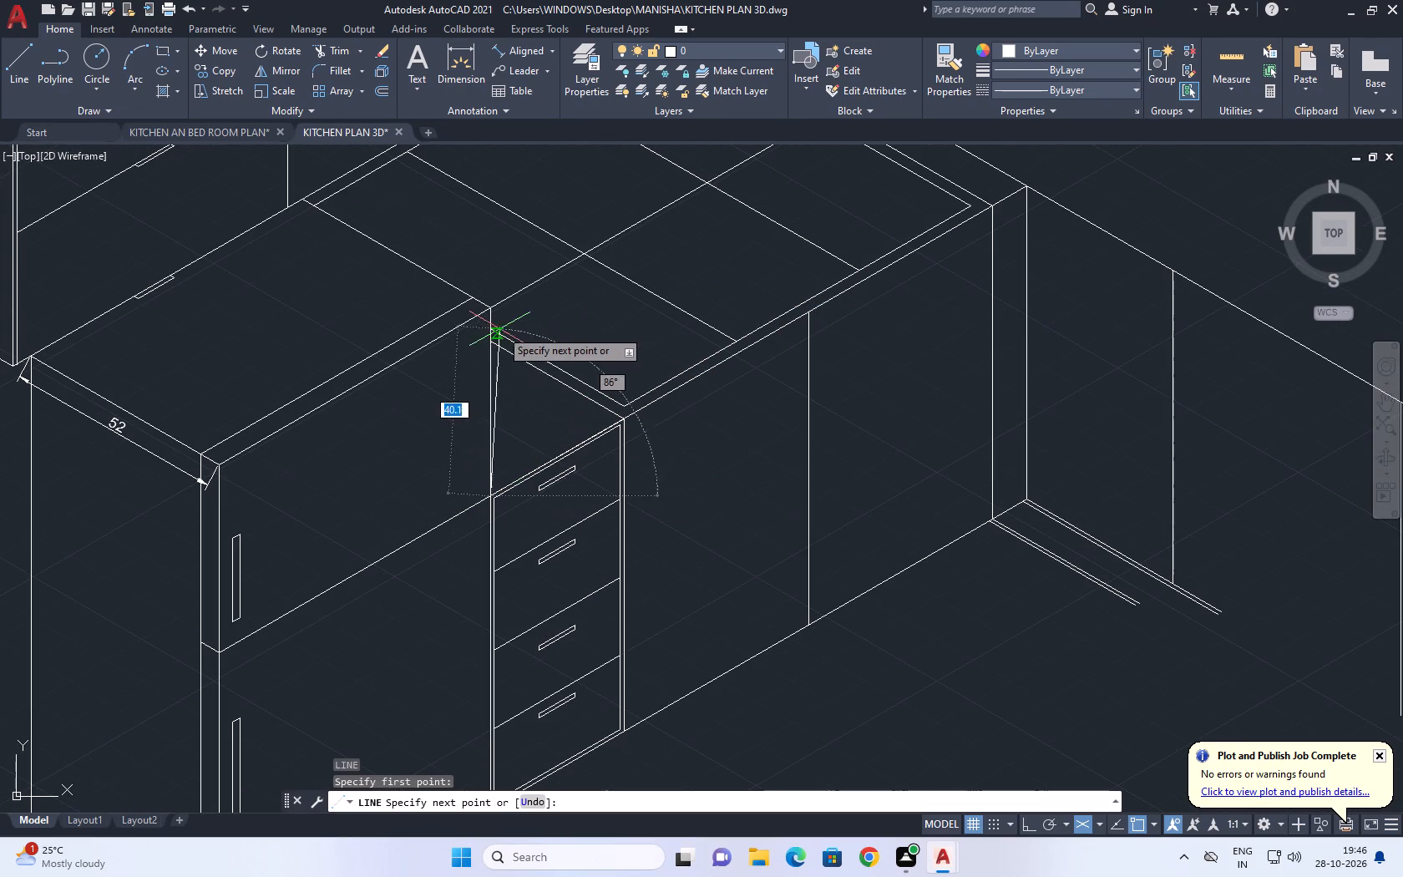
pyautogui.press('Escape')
# Erase the 52 dimension at the counter's far end.
pyautogui.scroll(-2, 676, 411)
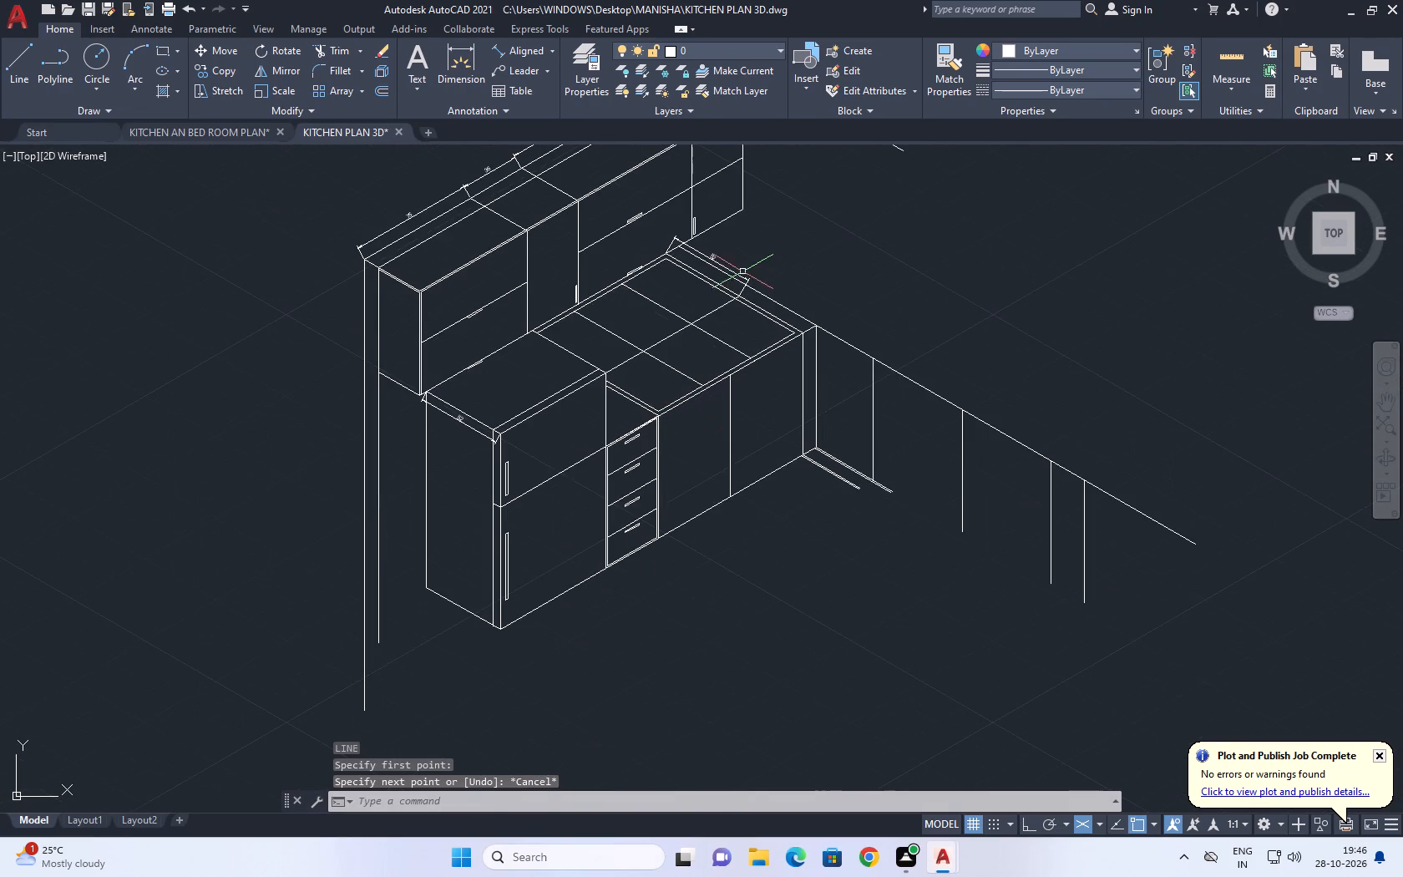
pyautogui.scroll(2, 727, 300)
pyautogui.click(771, 246)
pyautogui.press('Delete')
pyautogui.scroll(-1, 827, 342)
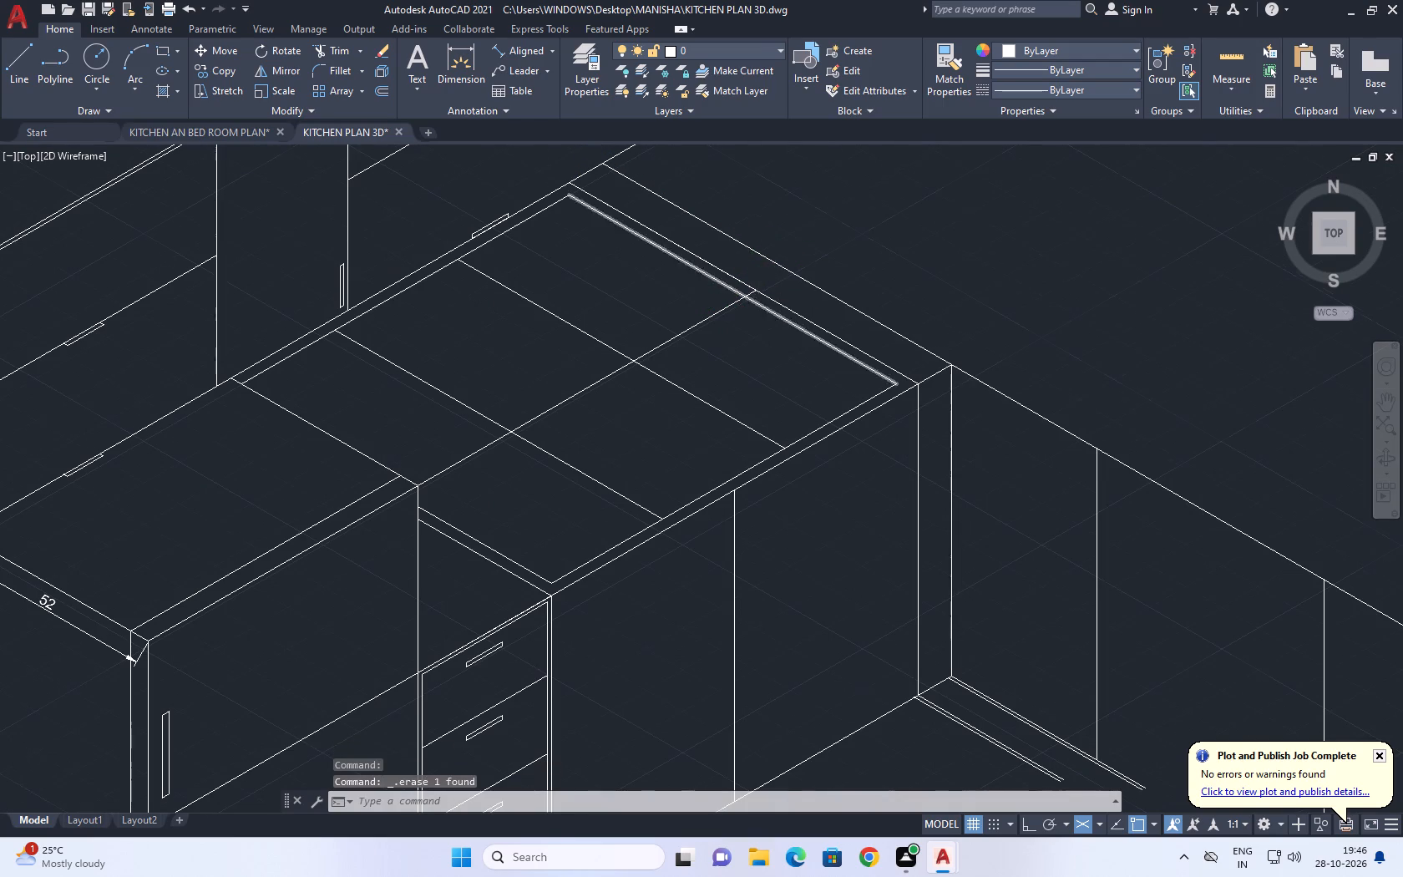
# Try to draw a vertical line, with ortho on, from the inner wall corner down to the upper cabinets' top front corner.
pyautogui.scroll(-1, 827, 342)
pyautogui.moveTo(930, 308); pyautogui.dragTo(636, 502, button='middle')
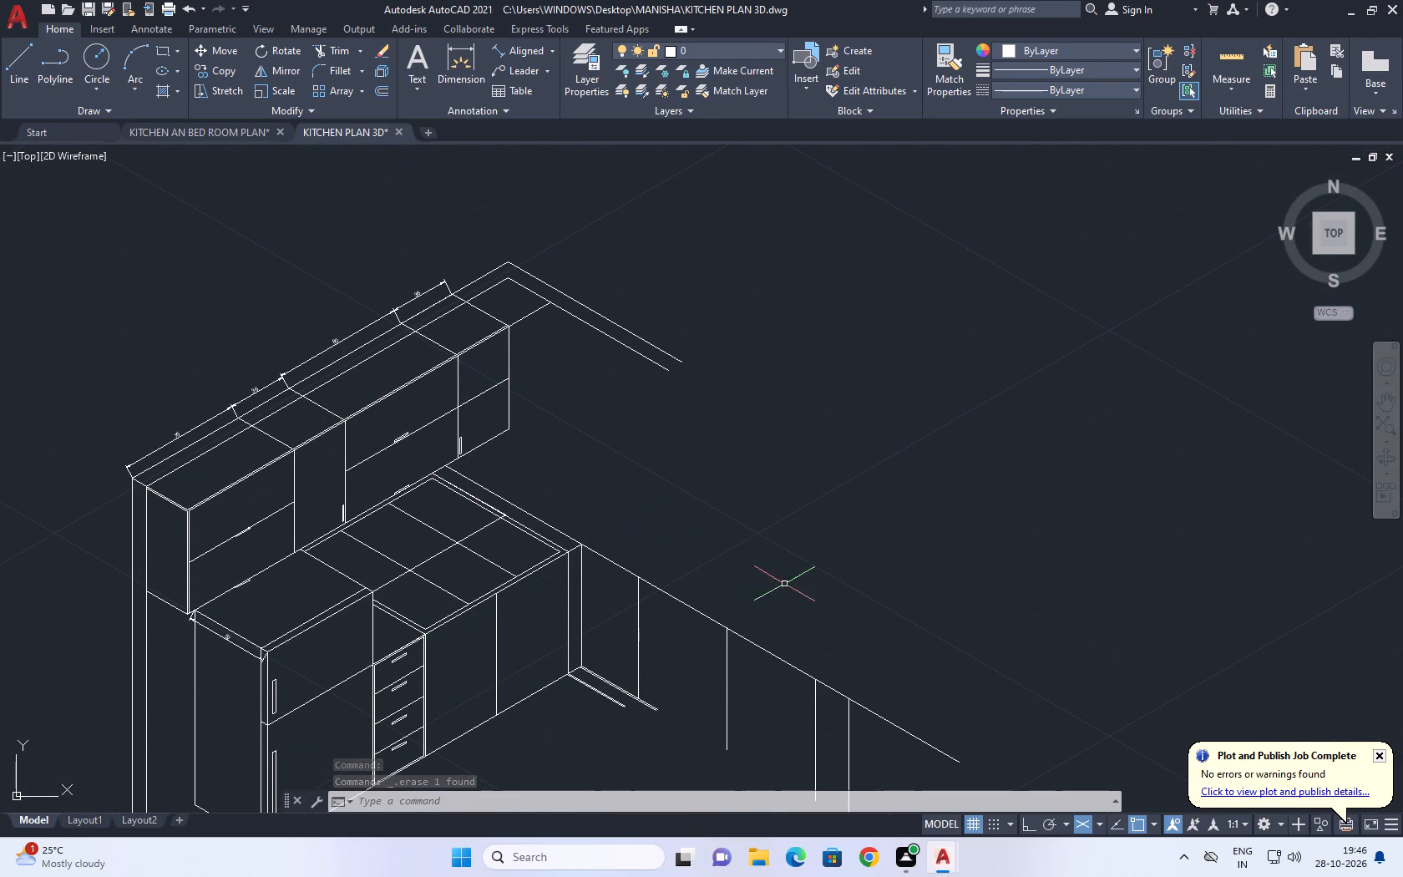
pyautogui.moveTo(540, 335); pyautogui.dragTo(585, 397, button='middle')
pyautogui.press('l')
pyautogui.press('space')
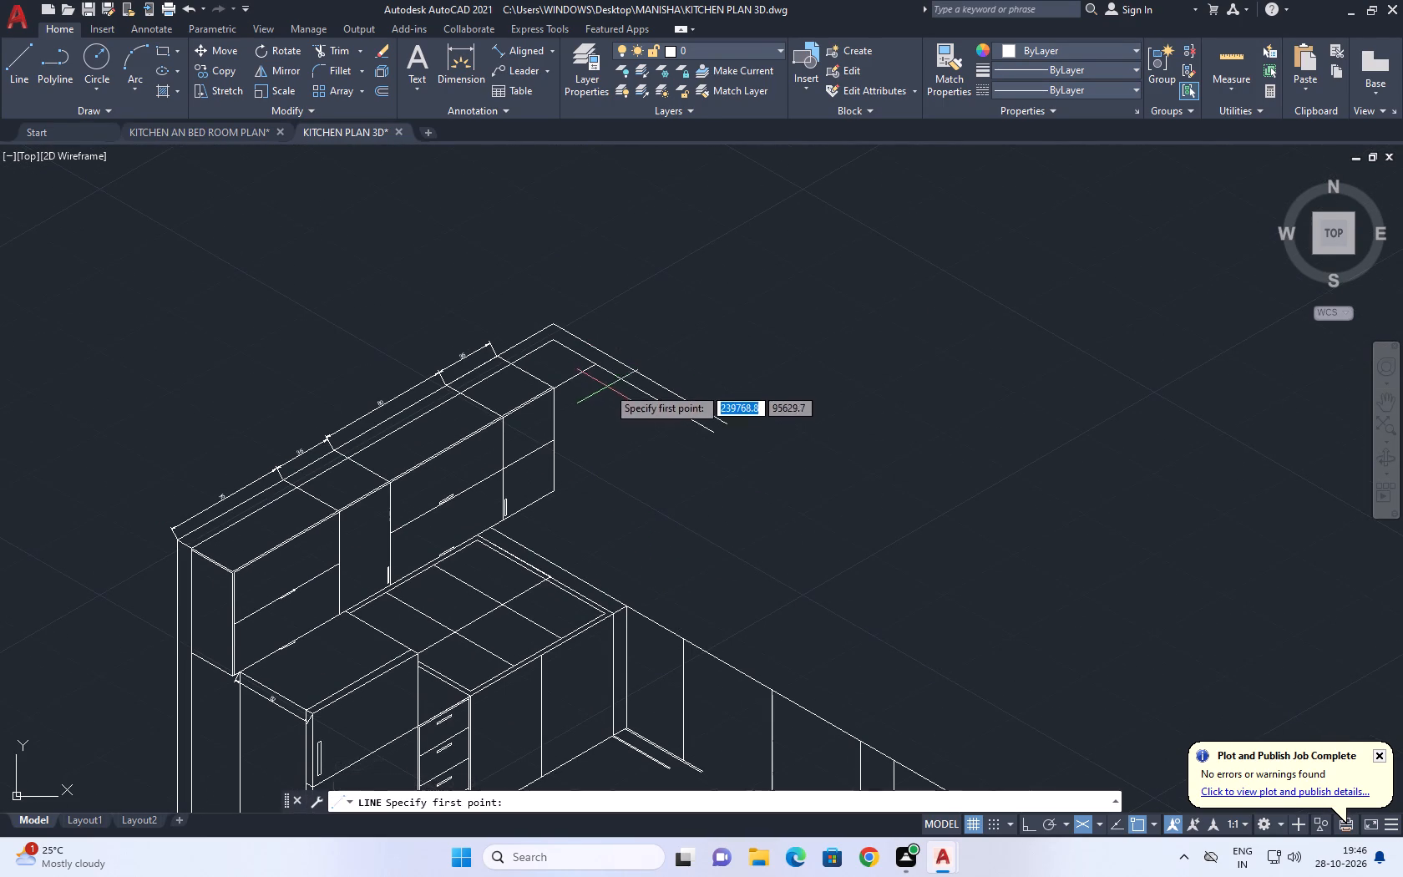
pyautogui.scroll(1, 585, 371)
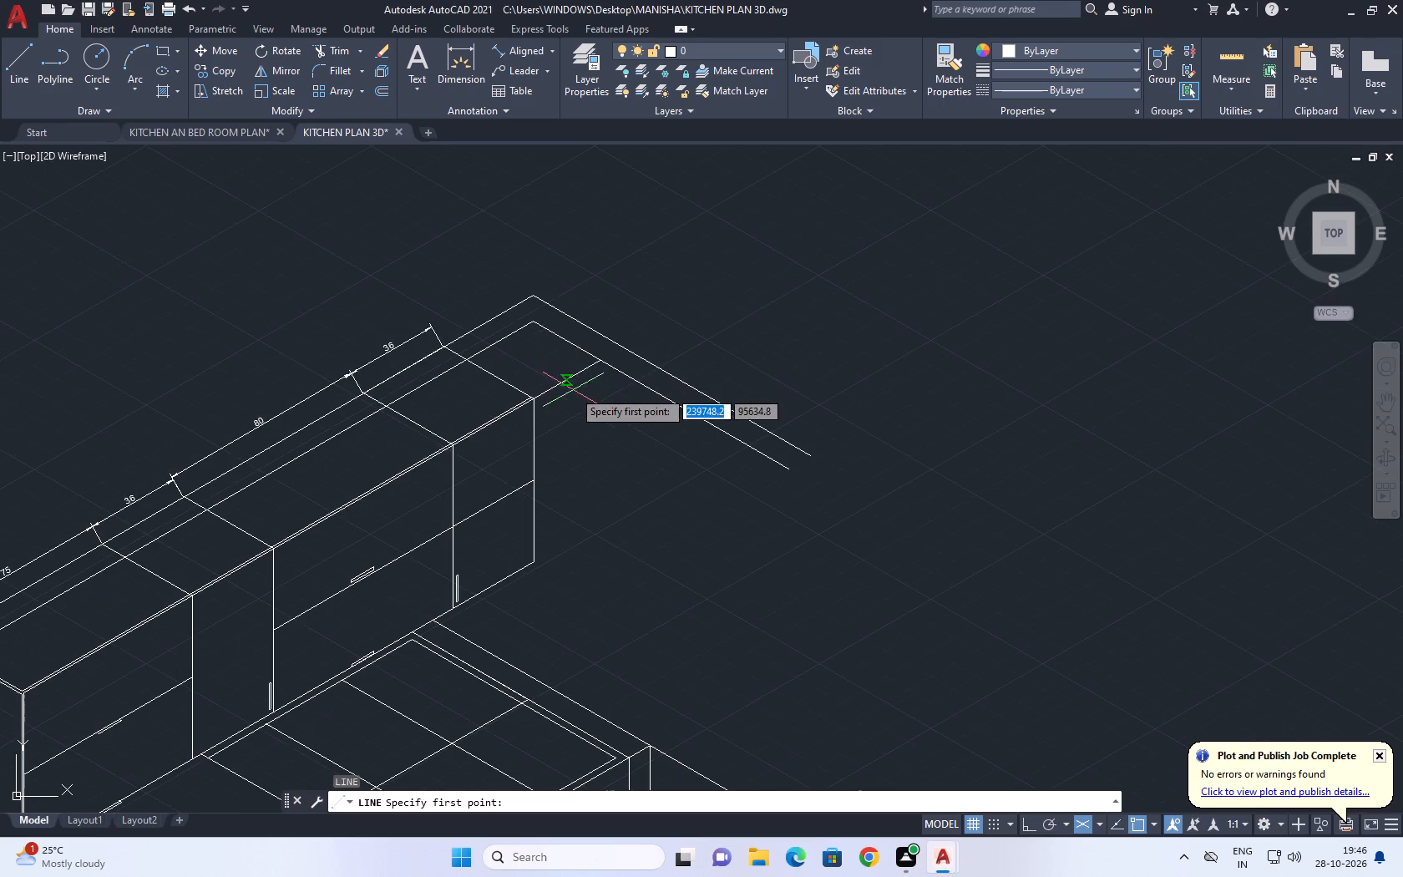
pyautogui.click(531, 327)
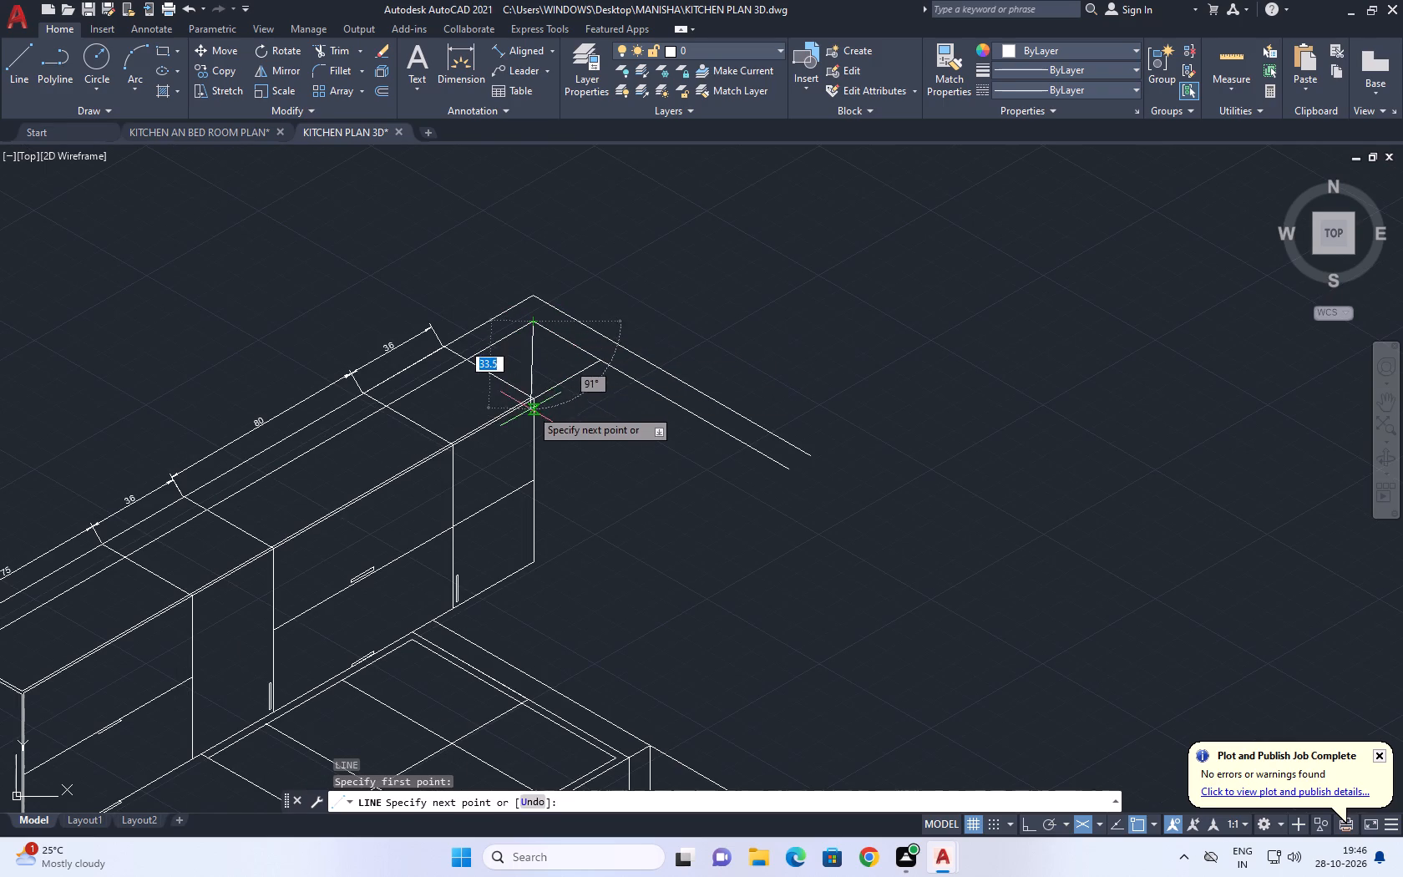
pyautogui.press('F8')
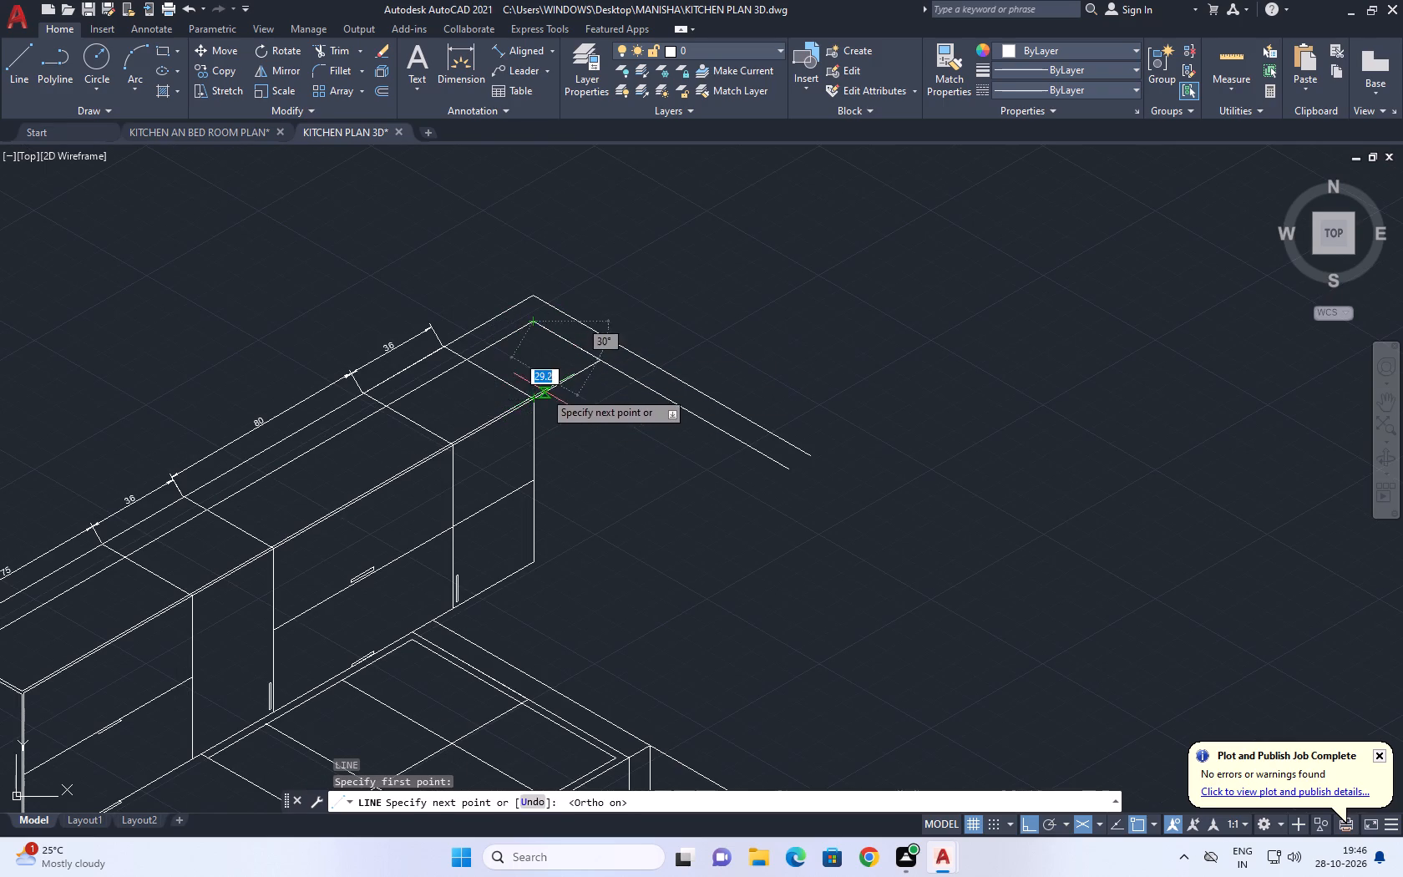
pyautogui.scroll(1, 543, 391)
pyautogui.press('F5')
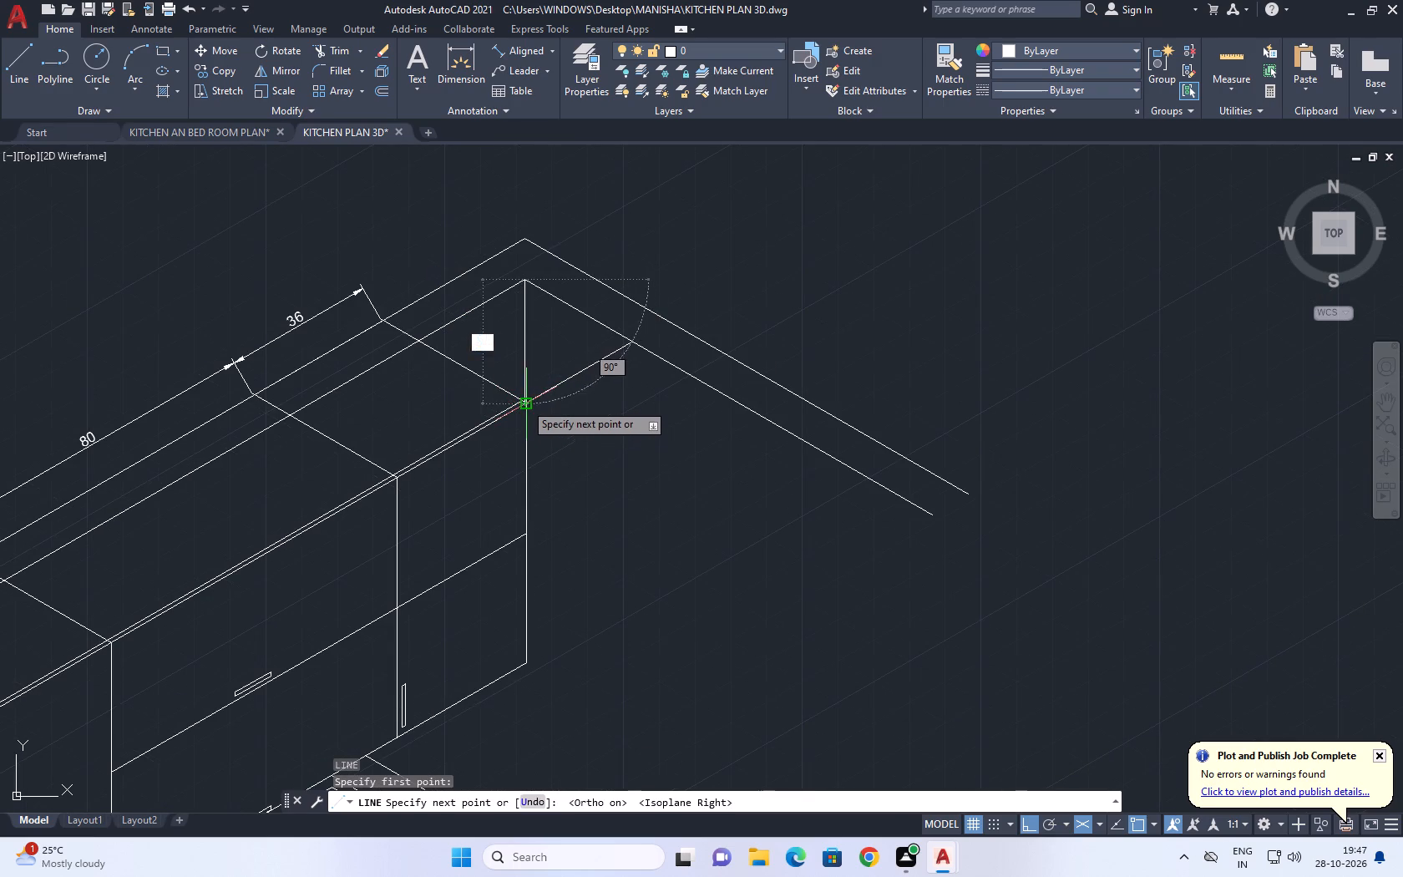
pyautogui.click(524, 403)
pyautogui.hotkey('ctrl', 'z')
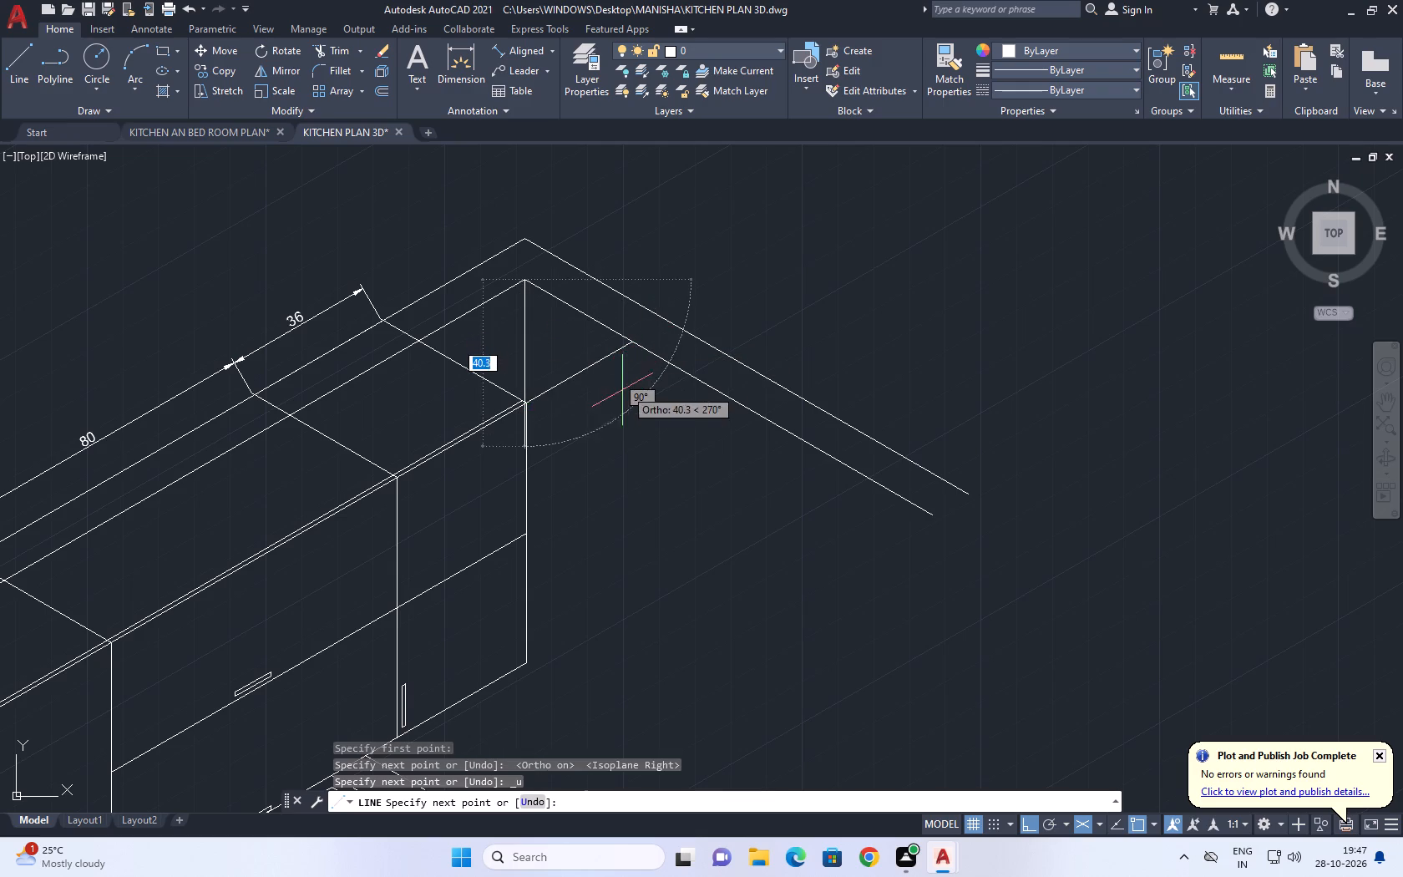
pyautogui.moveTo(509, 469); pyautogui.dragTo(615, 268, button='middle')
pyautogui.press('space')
# Extend the rear base line of the side run to the bottom of its second vertical divider.
pyautogui.scroll(-1, 663, 325)
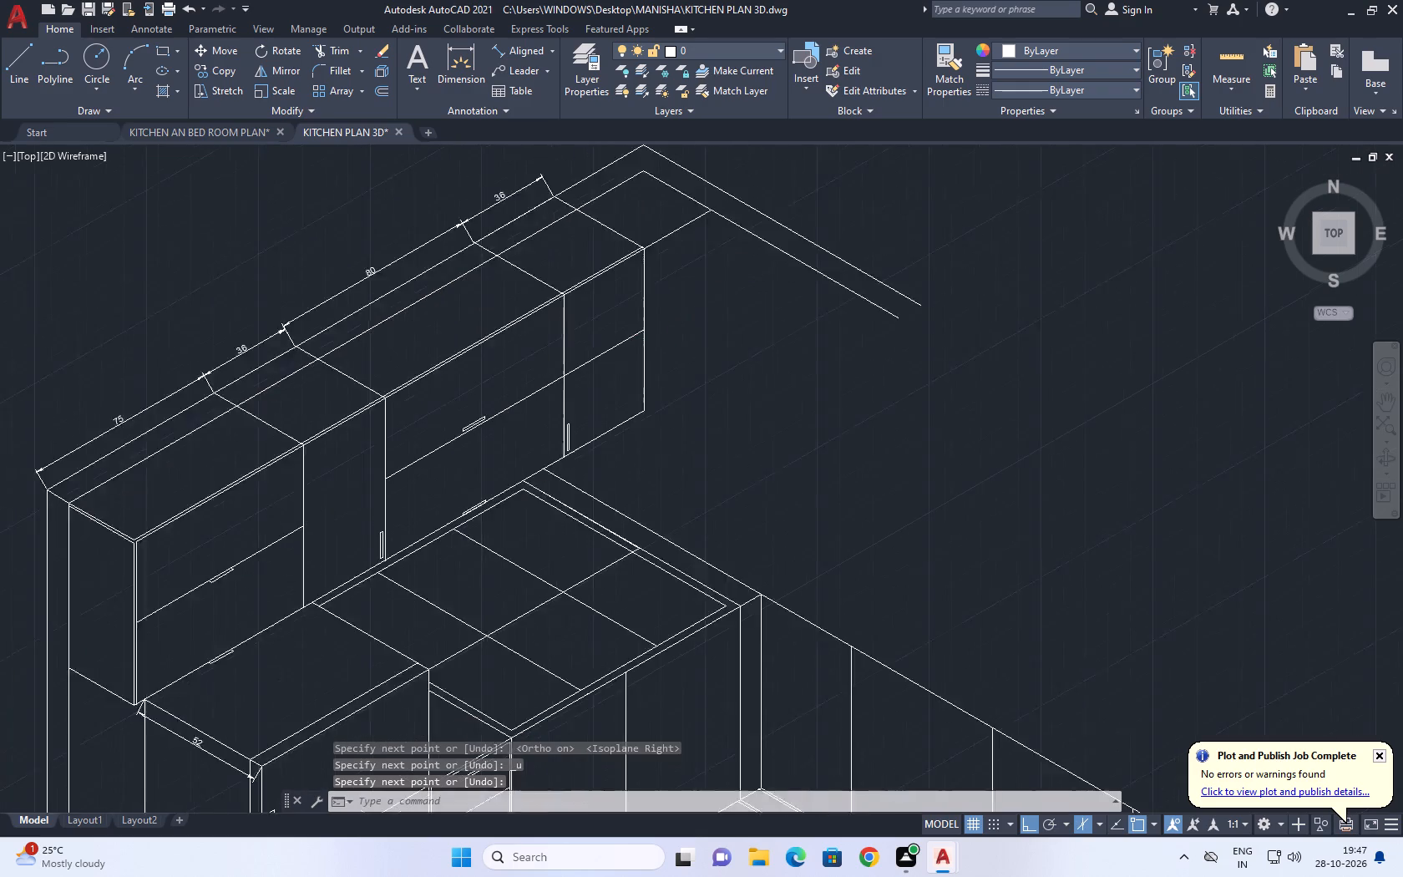
pyautogui.scroll(-1, 663, 329)
pyautogui.moveTo(712, 315); pyautogui.dragTo(640, 318, button='middle')
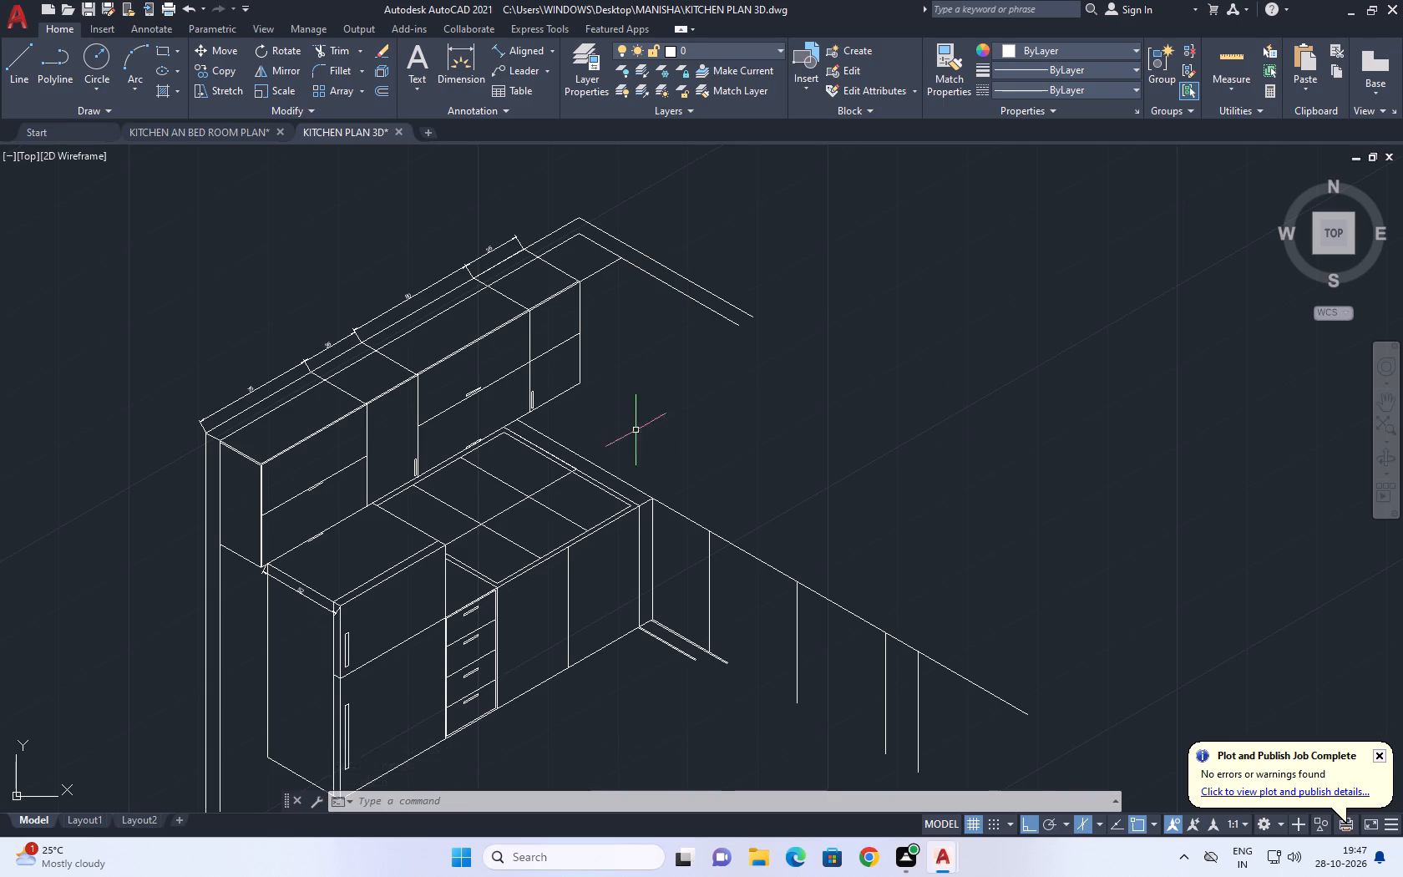
pyautogui.scroll(-1, 681, 453)
pyautogui.scroll(2, 702, 562)
pyautogui.moveTo(699, 616); pyautogui.dragTo(697, 556, button='middle')
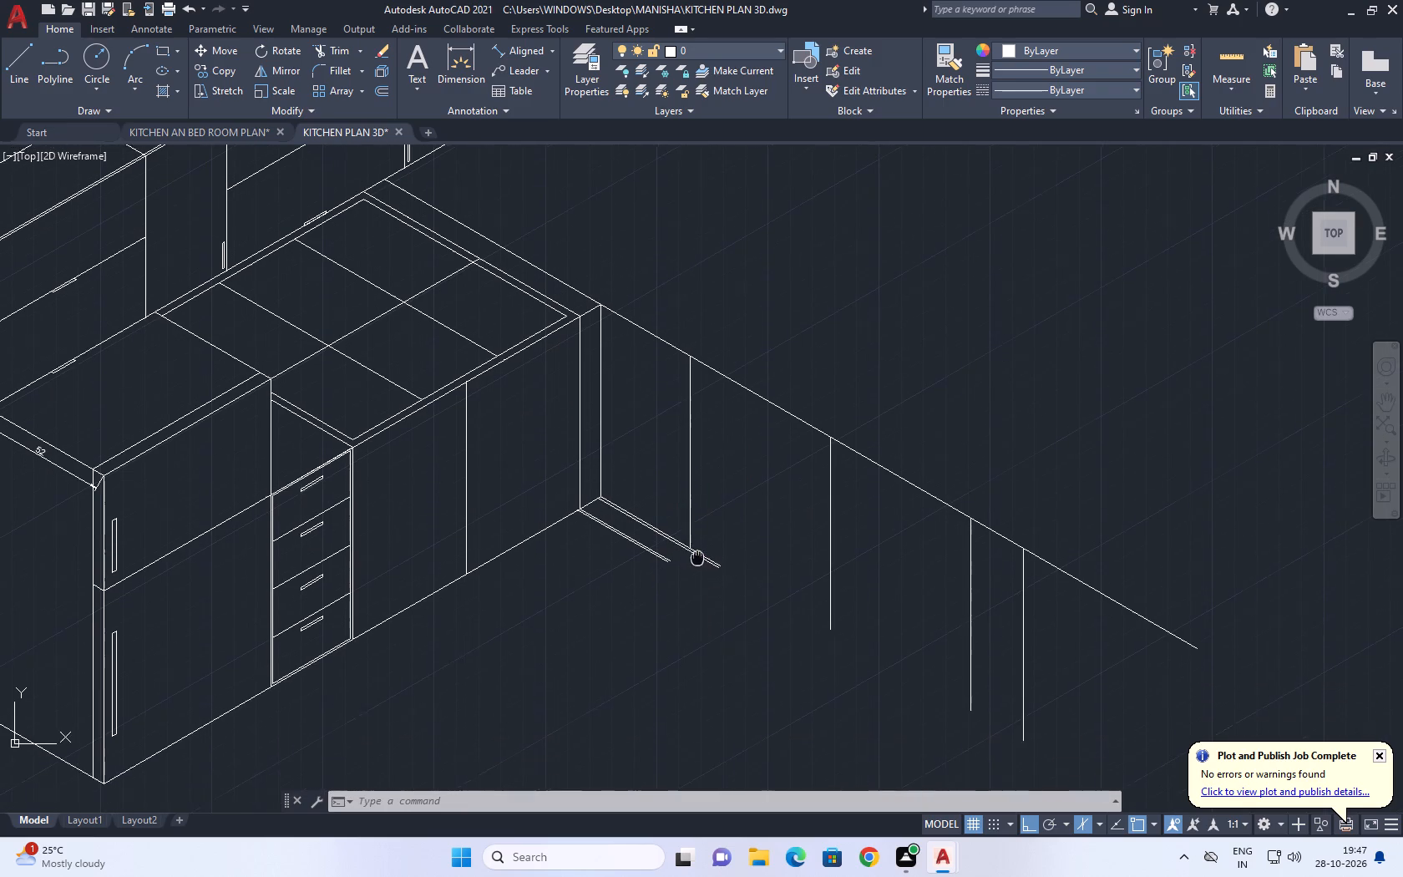
pyautogui.scroll(1, 811, 588)
pyautogui.moveTo(820, 586); pyautogui.dragTo(727, 503, button='middle')
pyautogui.middleClick(725, 503)
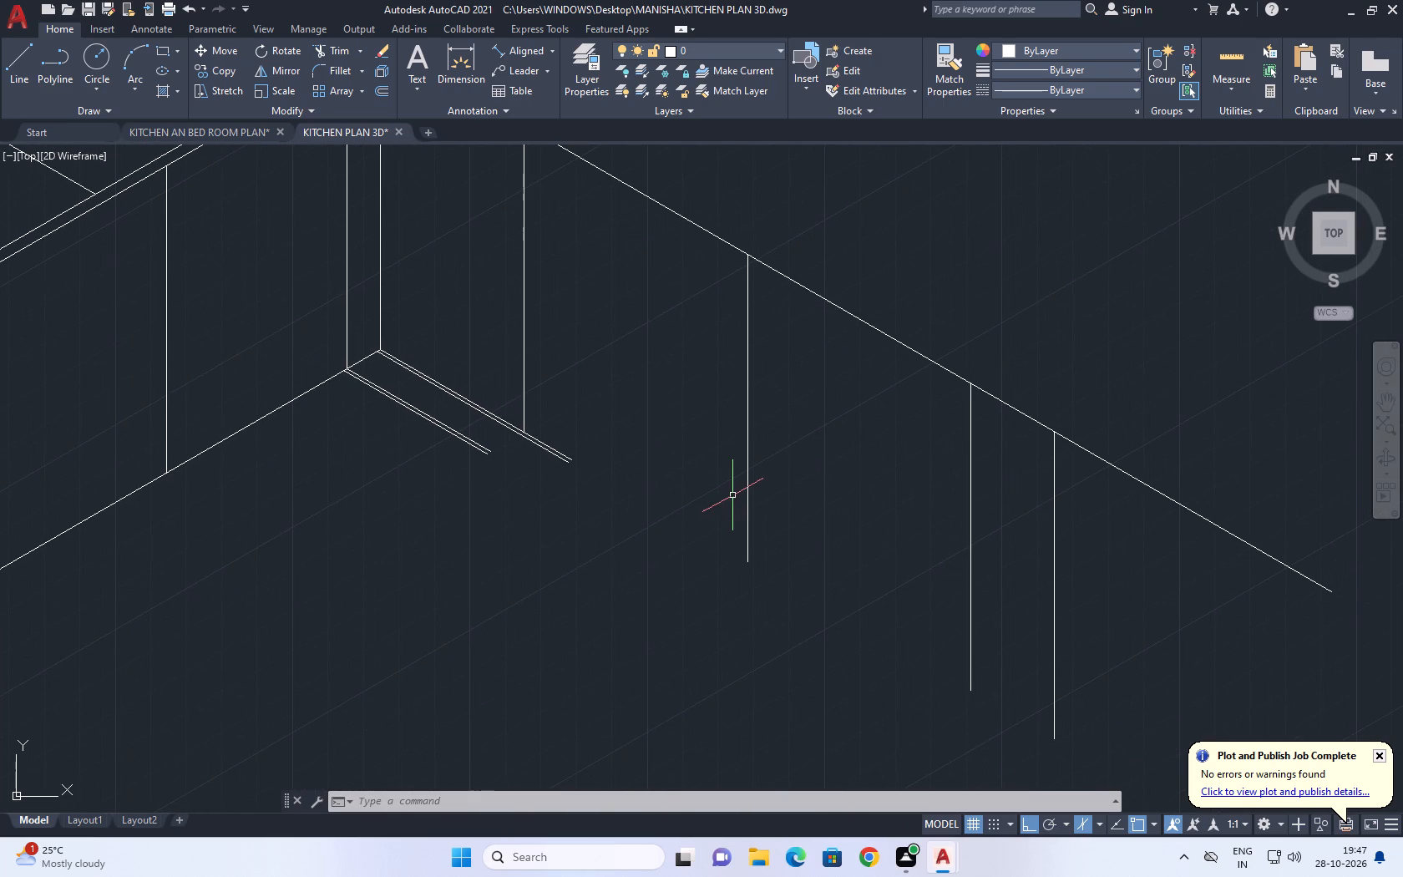
pyautogui.press('e')
pyautogui.press('x')
pyautogui.press('space')
pyautogui.click(498, 375)
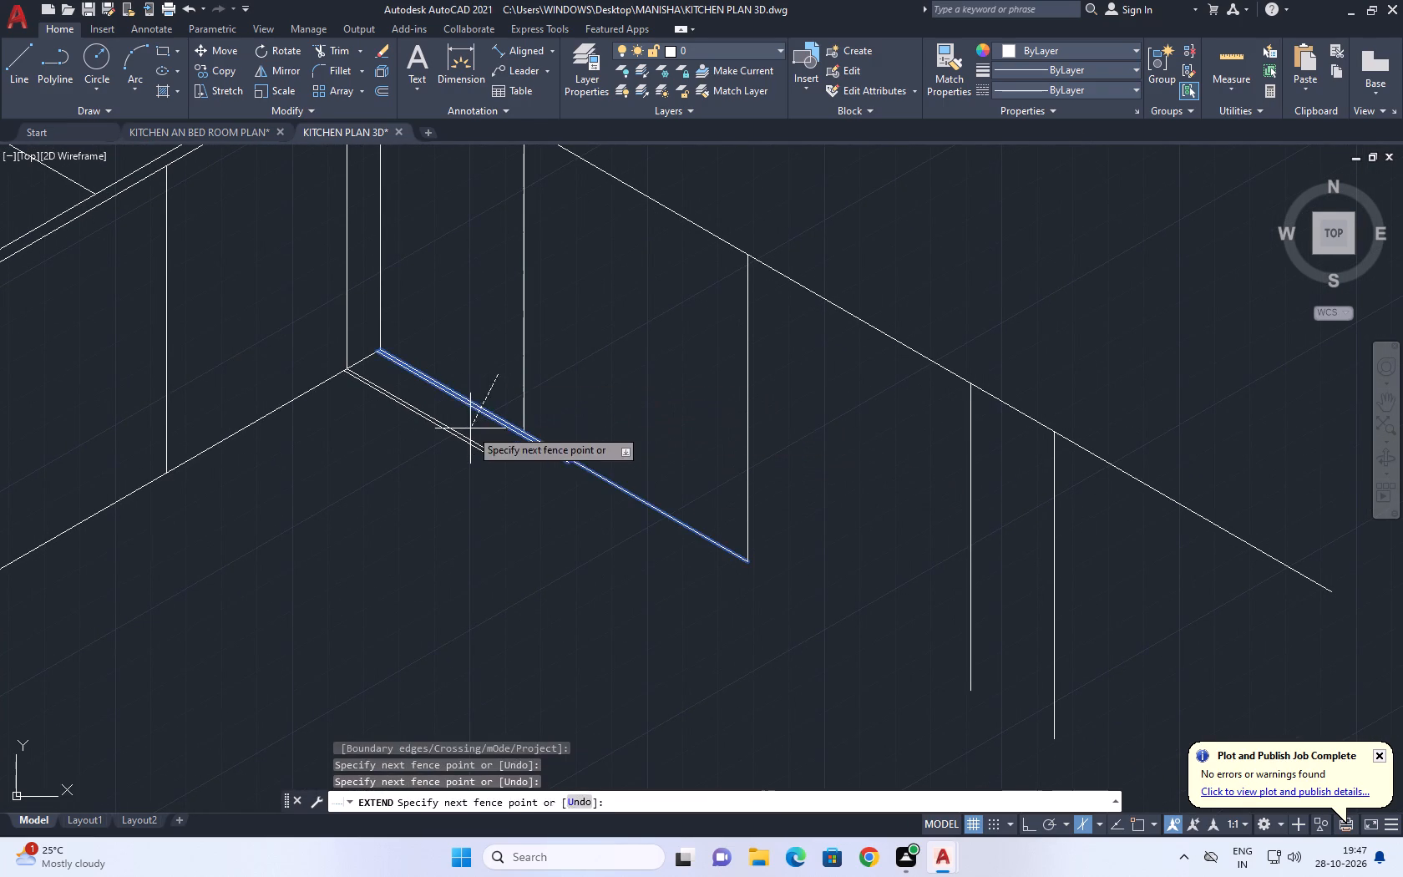
pyautogui.click(470, 428)
pyautogui.click(562, 462)
pyautogui.scroll(-4, 625, 465)
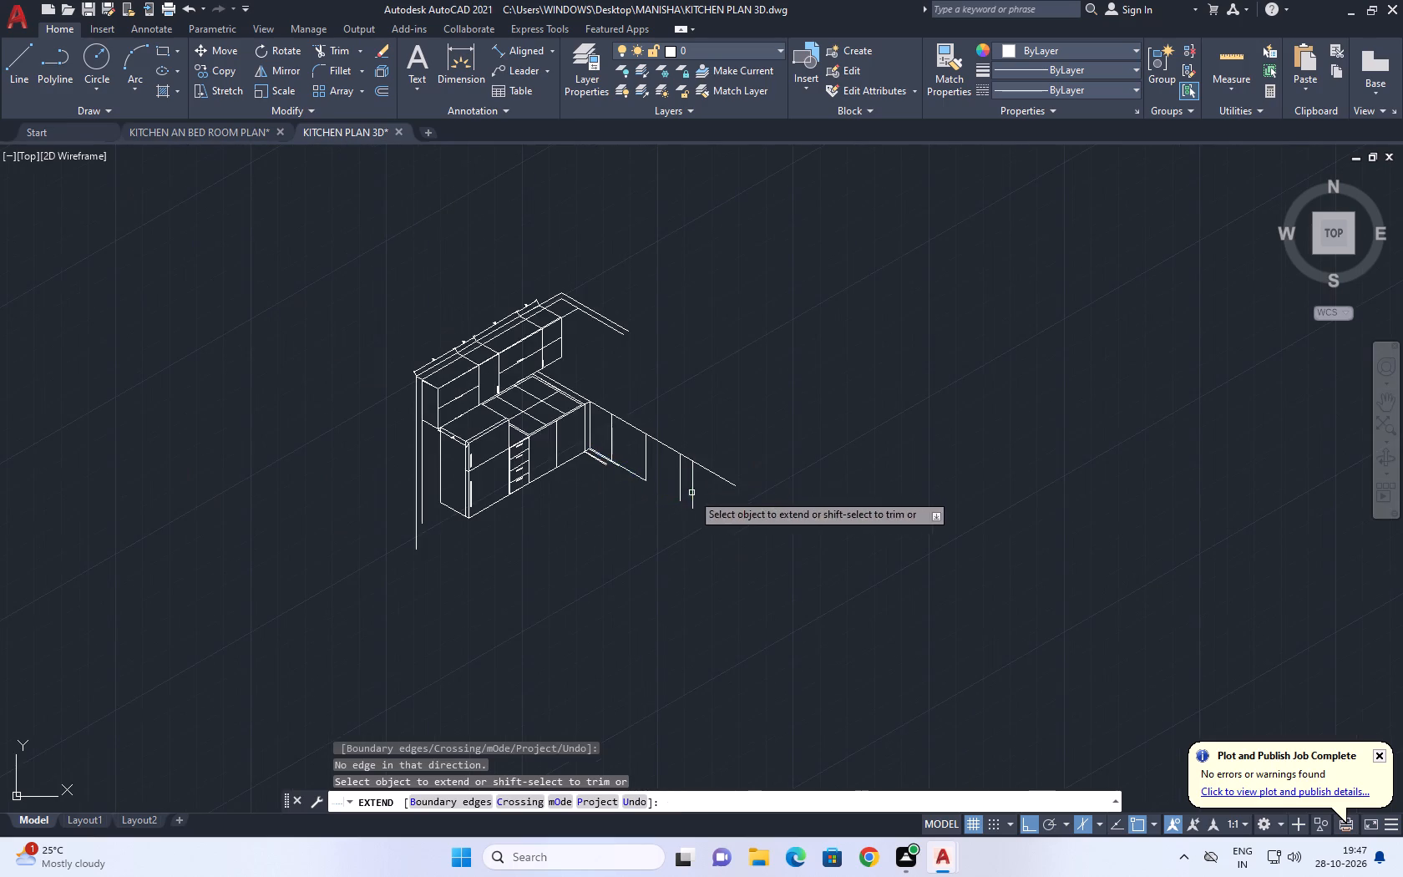
pyautogui.press('Escape')
# Draw a vertical line downward from the outer end of the side run's long top line.
pyautogui.scroll(1, 712, 501)
pyautogui.write('L')
pyautogui.press('space')
pyautogui.click(749, 478)
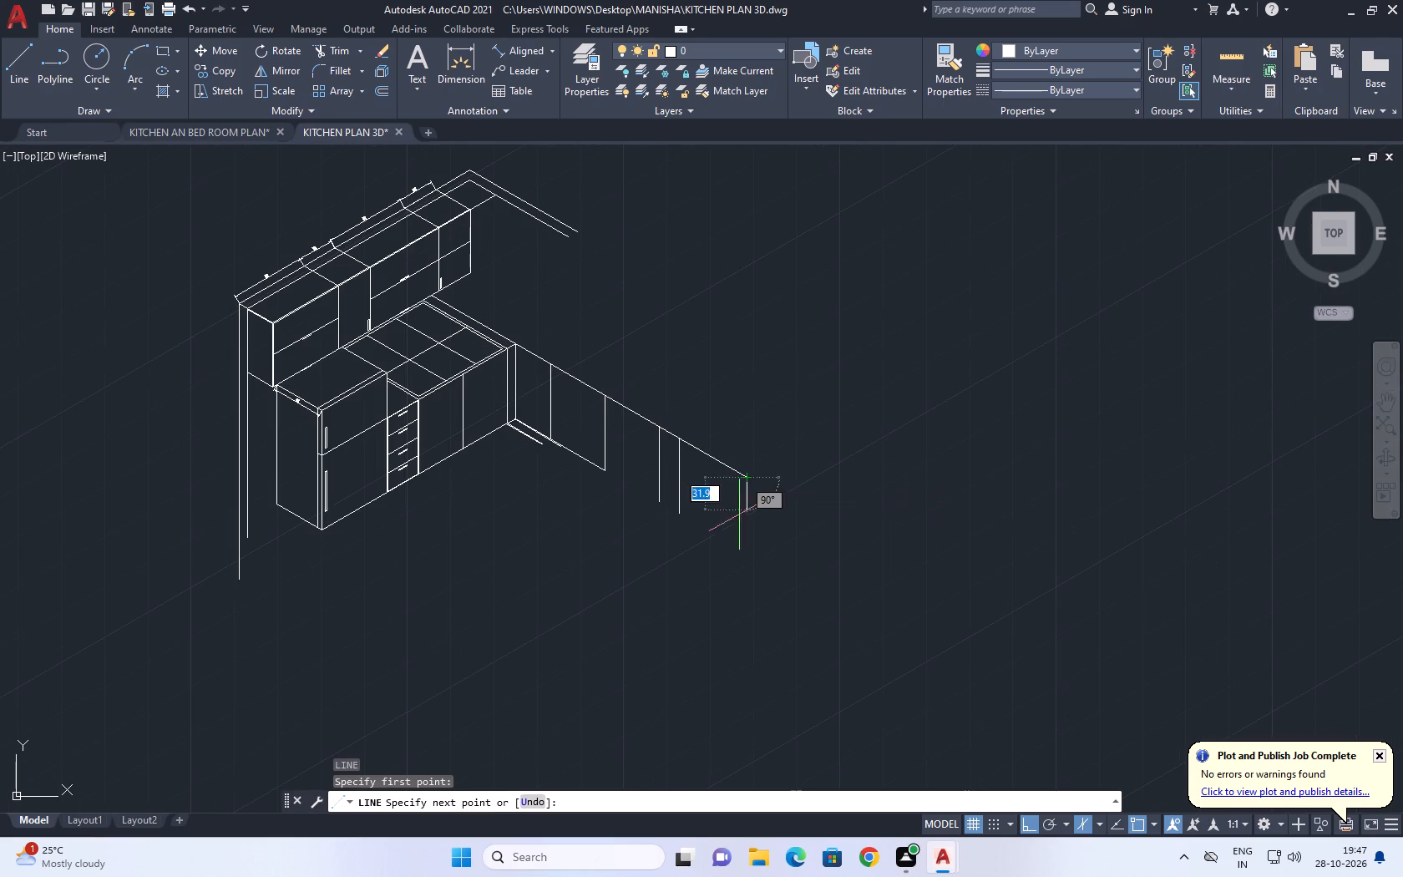
pyautogui.click(722, 570)
pyautogui.press('space')
pyautogui.moveTo(571, 491); pyautogui.dragTo(611, 527, button='middle')
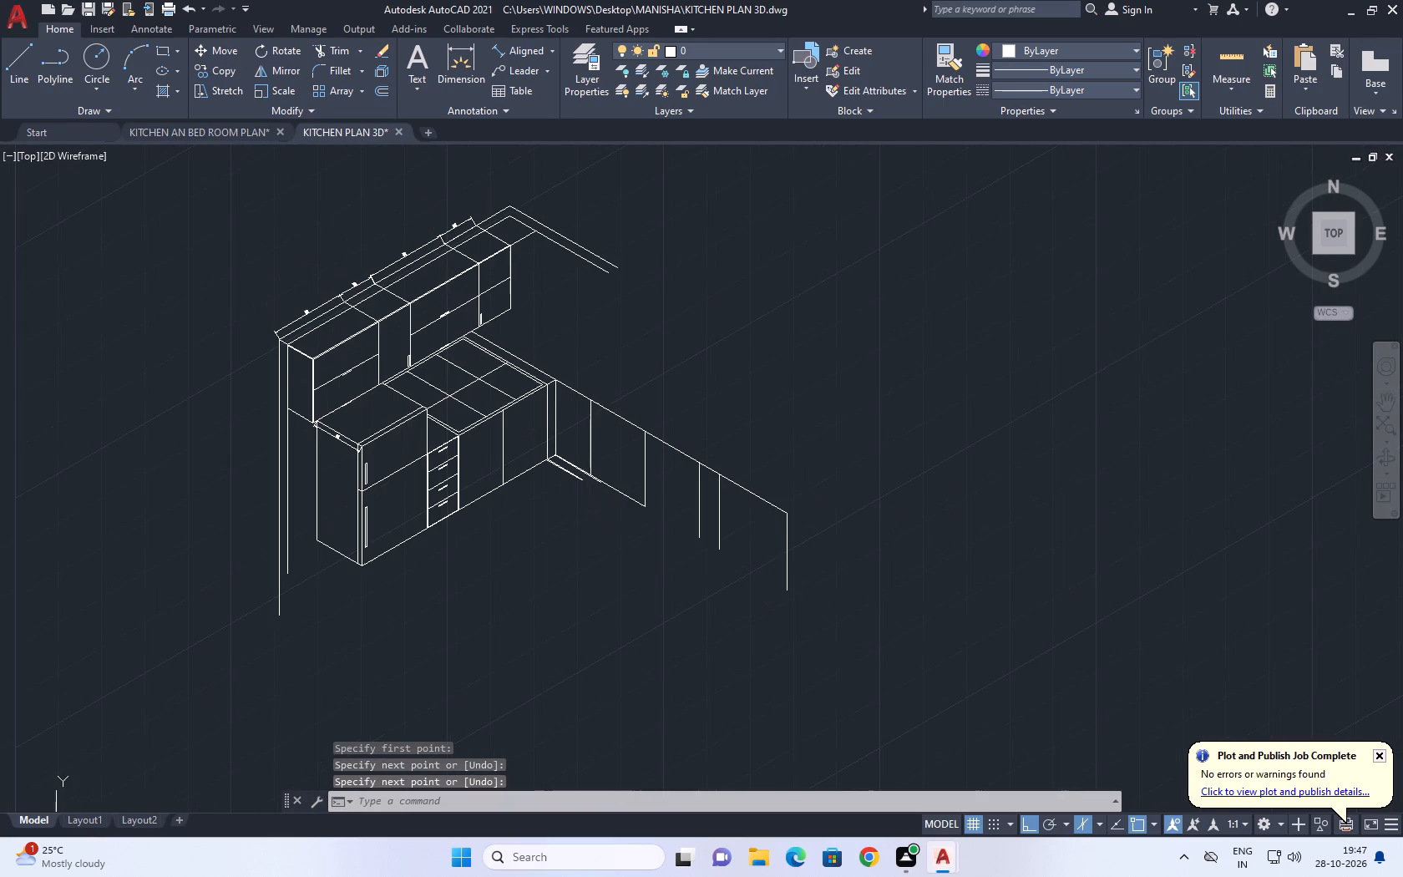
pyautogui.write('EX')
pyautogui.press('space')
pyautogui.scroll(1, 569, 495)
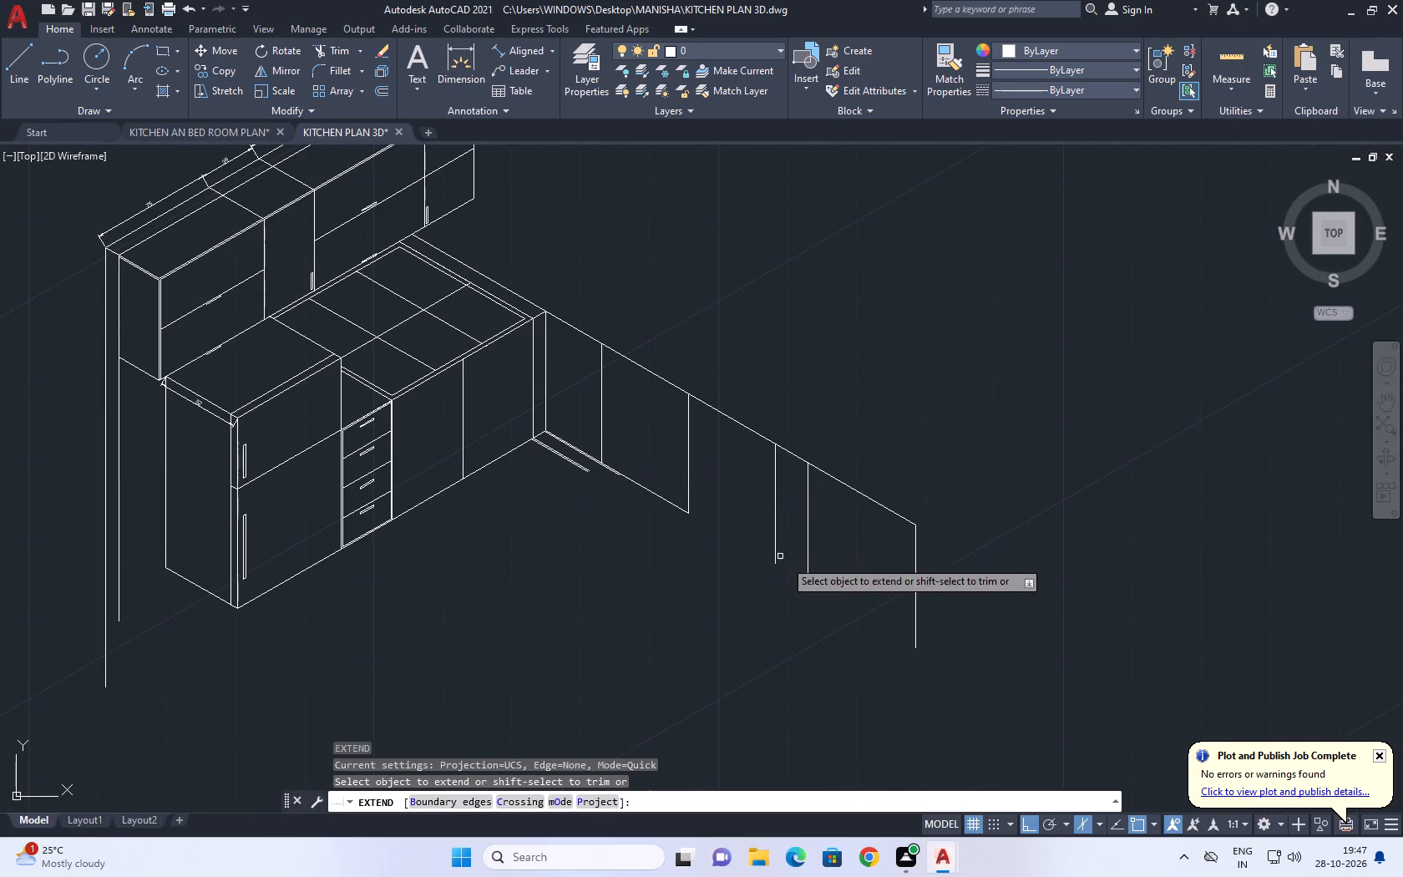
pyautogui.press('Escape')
# Join the side run's outermost base line to the vertical end line with a radius 0 fillet.
pyautogui.write('F')
pyautogui.press('space')
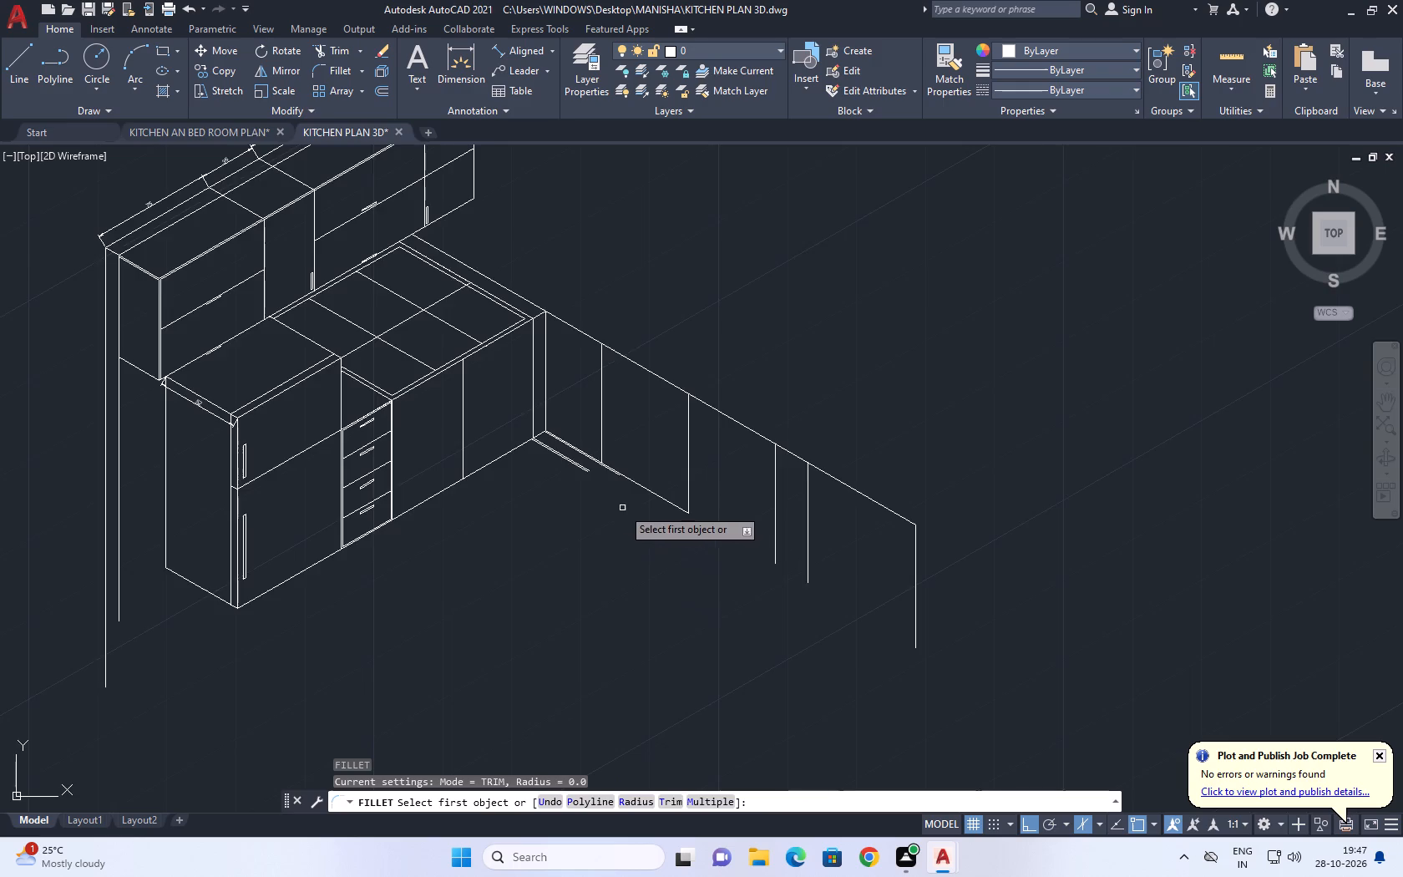
pyautogui.scroll(2, 615, 504)
pyautogui.click(537, 422)
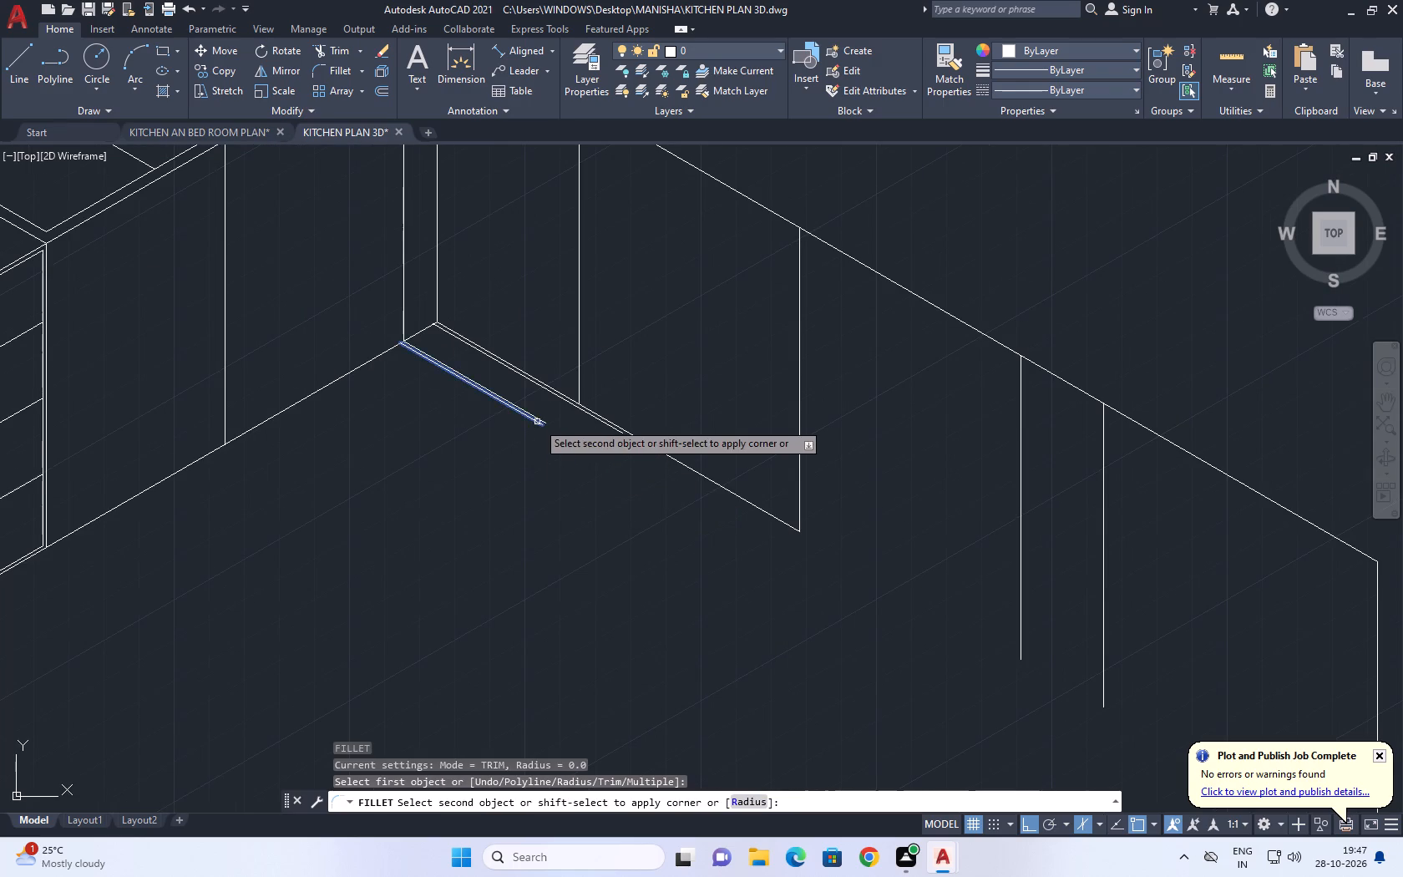
pyautogui.scroll(-4, 524, 468)
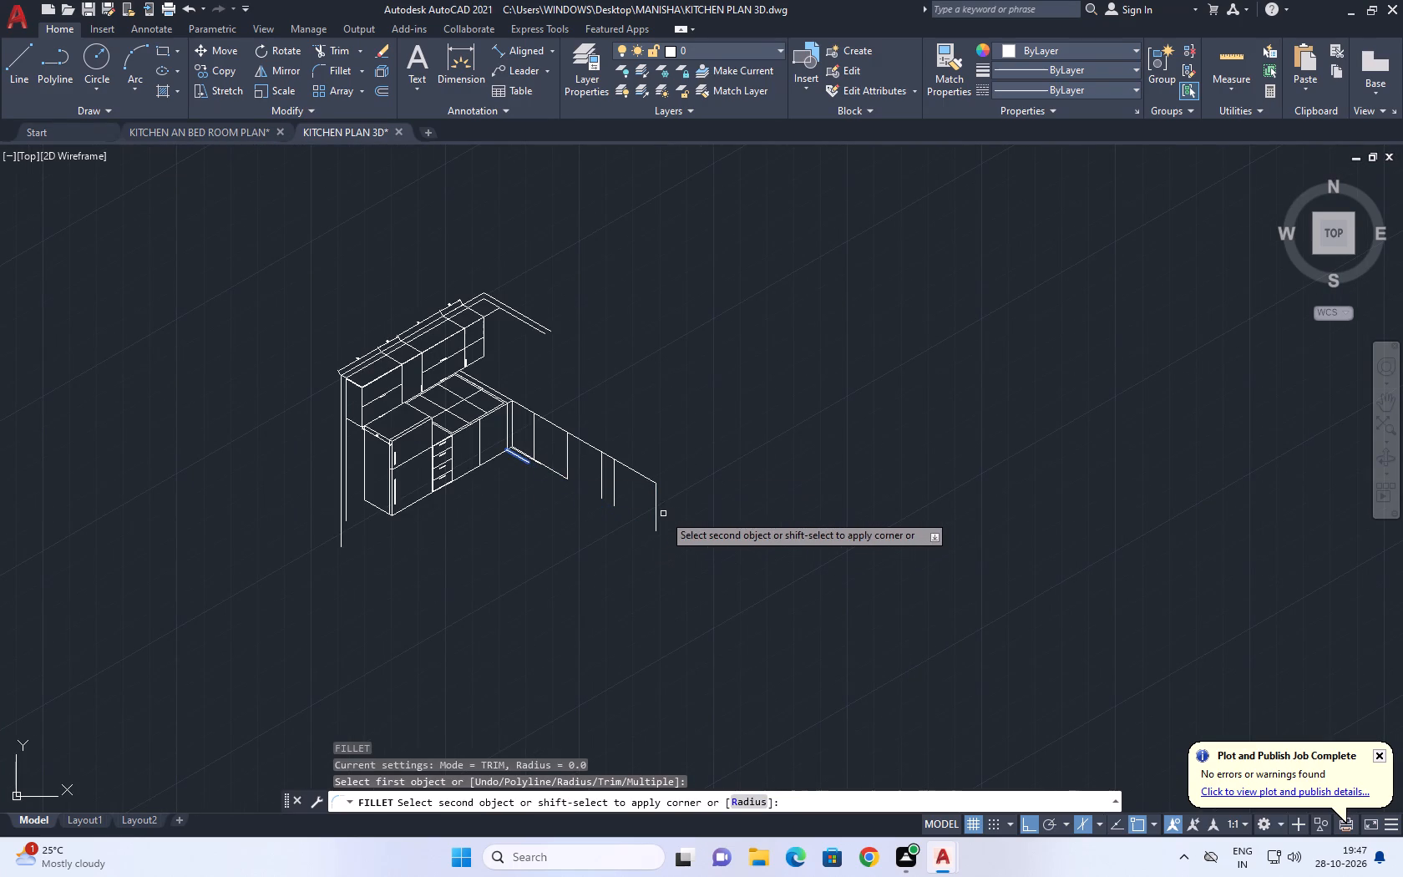
pyautogui.click(655, 509)
pyautogui.scroll(2, 527, 466)
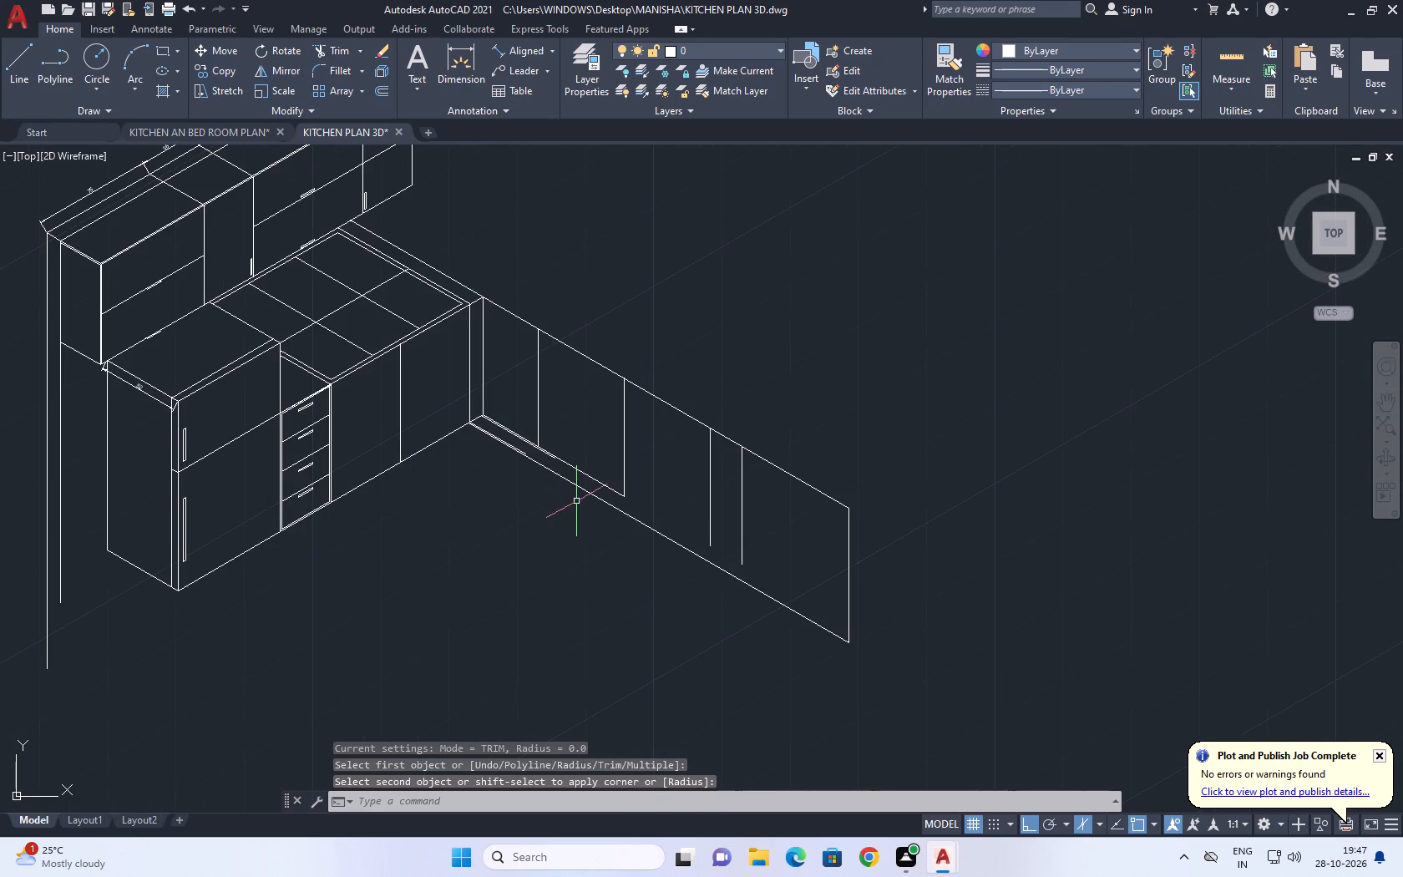
pyautogui.press('space')
pyautogui.press('Escape')
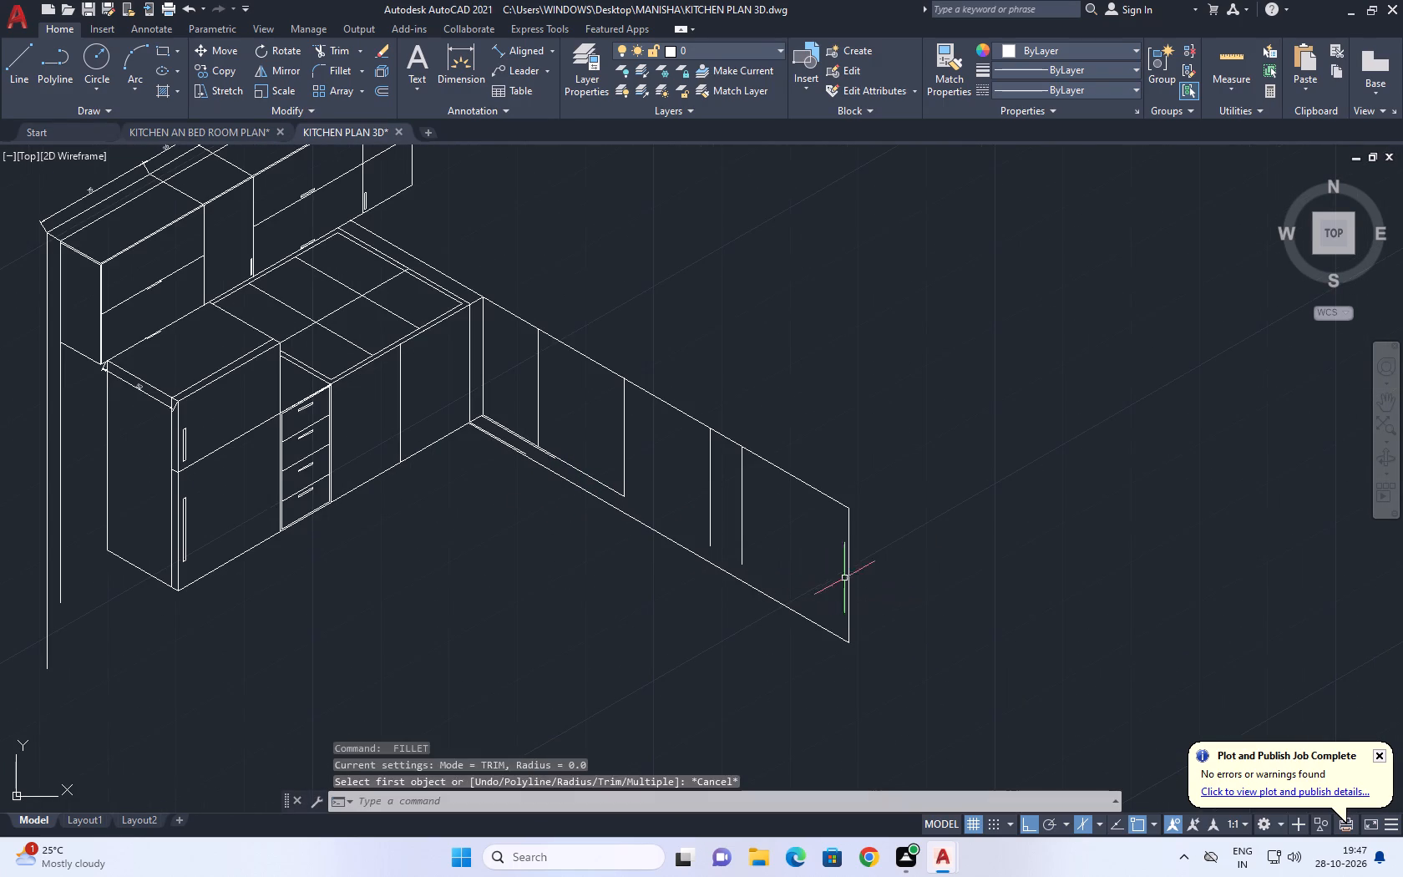
# Copy the vertical end line 1 unit inward along the side run, using the left isoplane.
pyautogui.click(847, 585)
pyautogui.write('CO')
pyautogui.press('space')
pyautogui.click(823, 586)
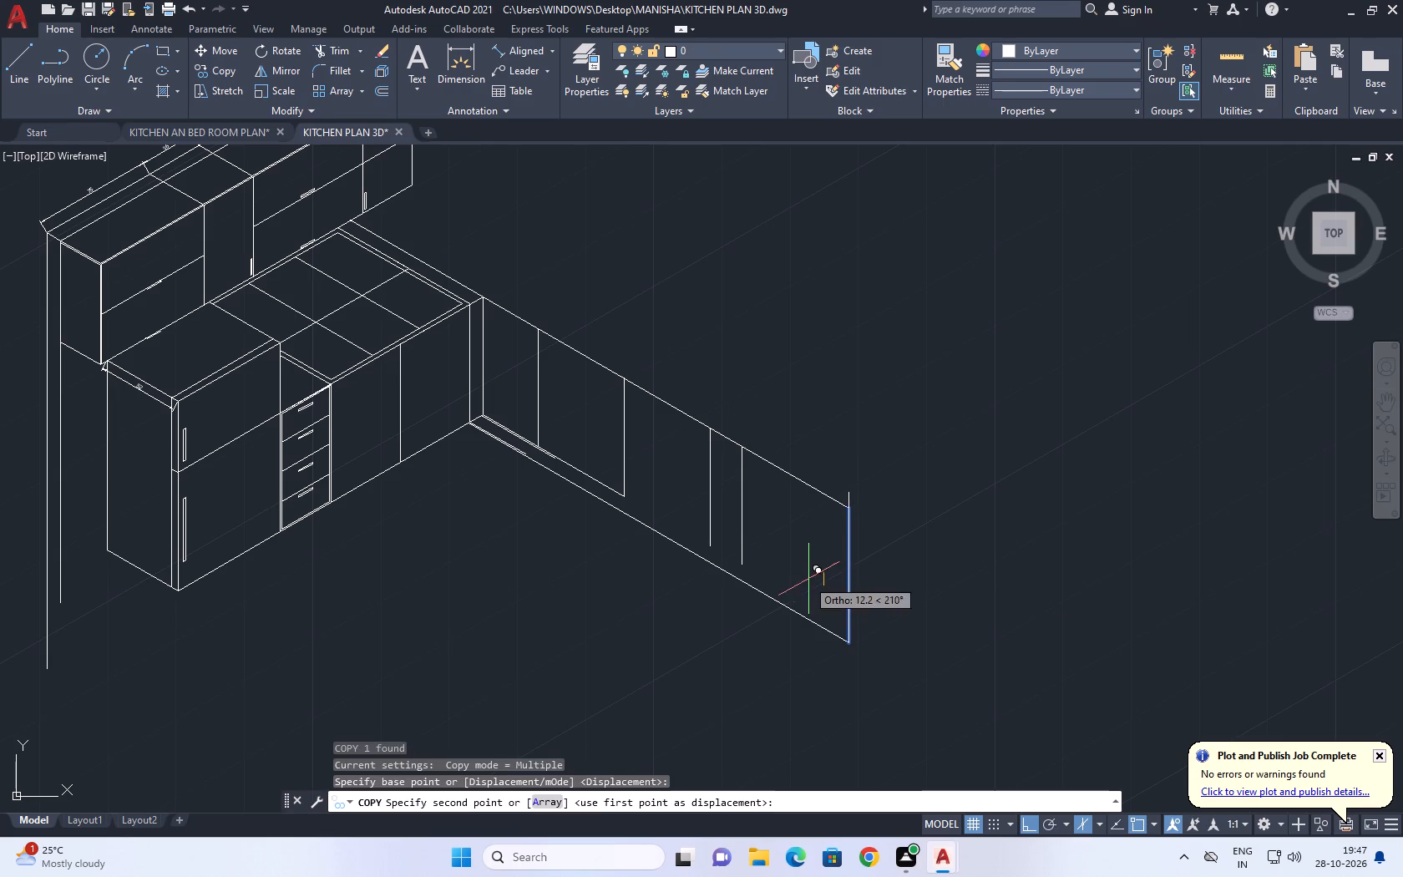
pyautogui.press('F5')
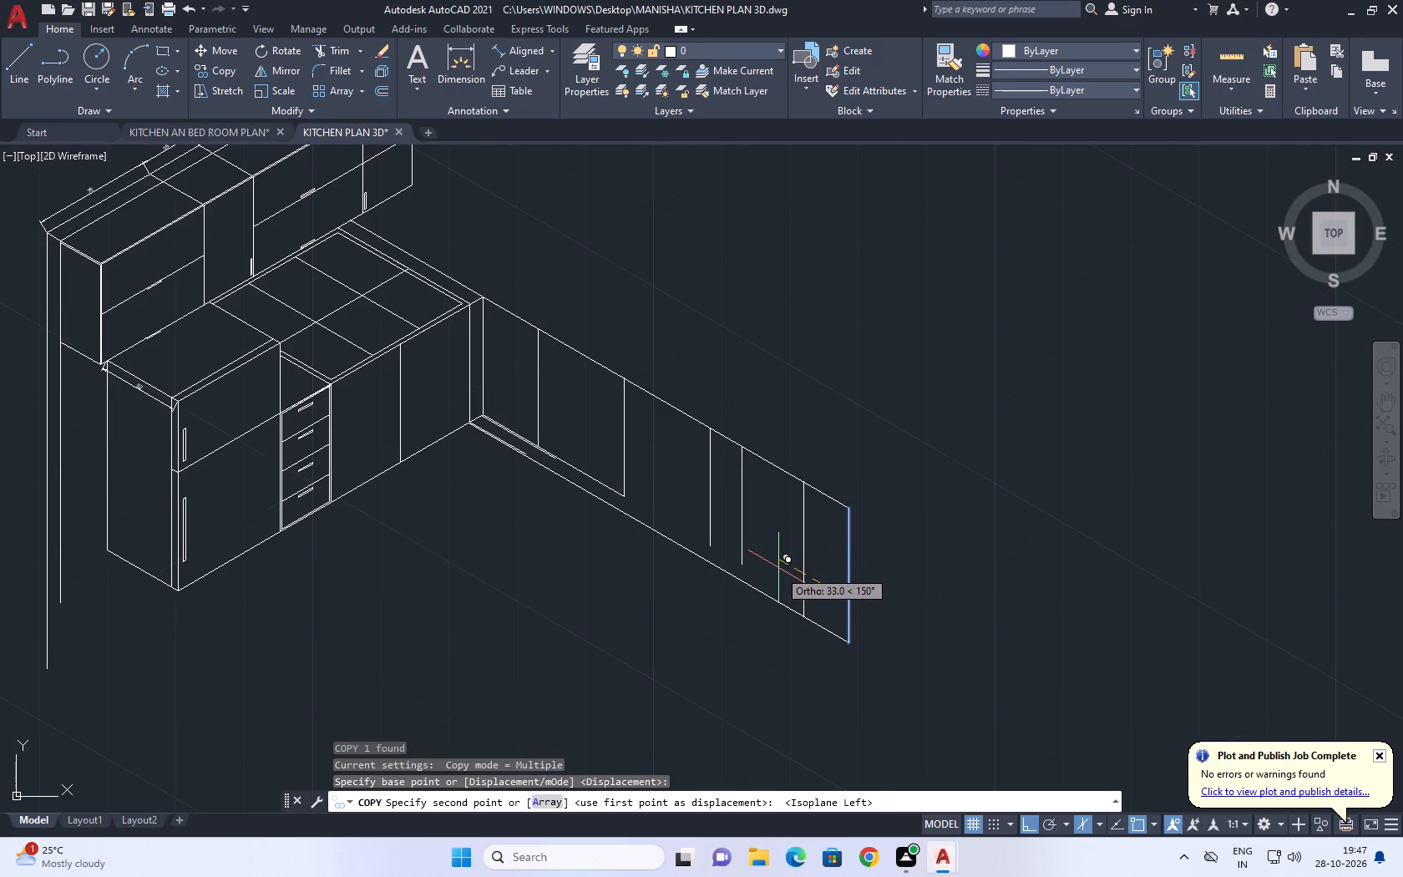
pyautogui.write('1')
pyautogui.press('space')
pyautogui.press('Escape')
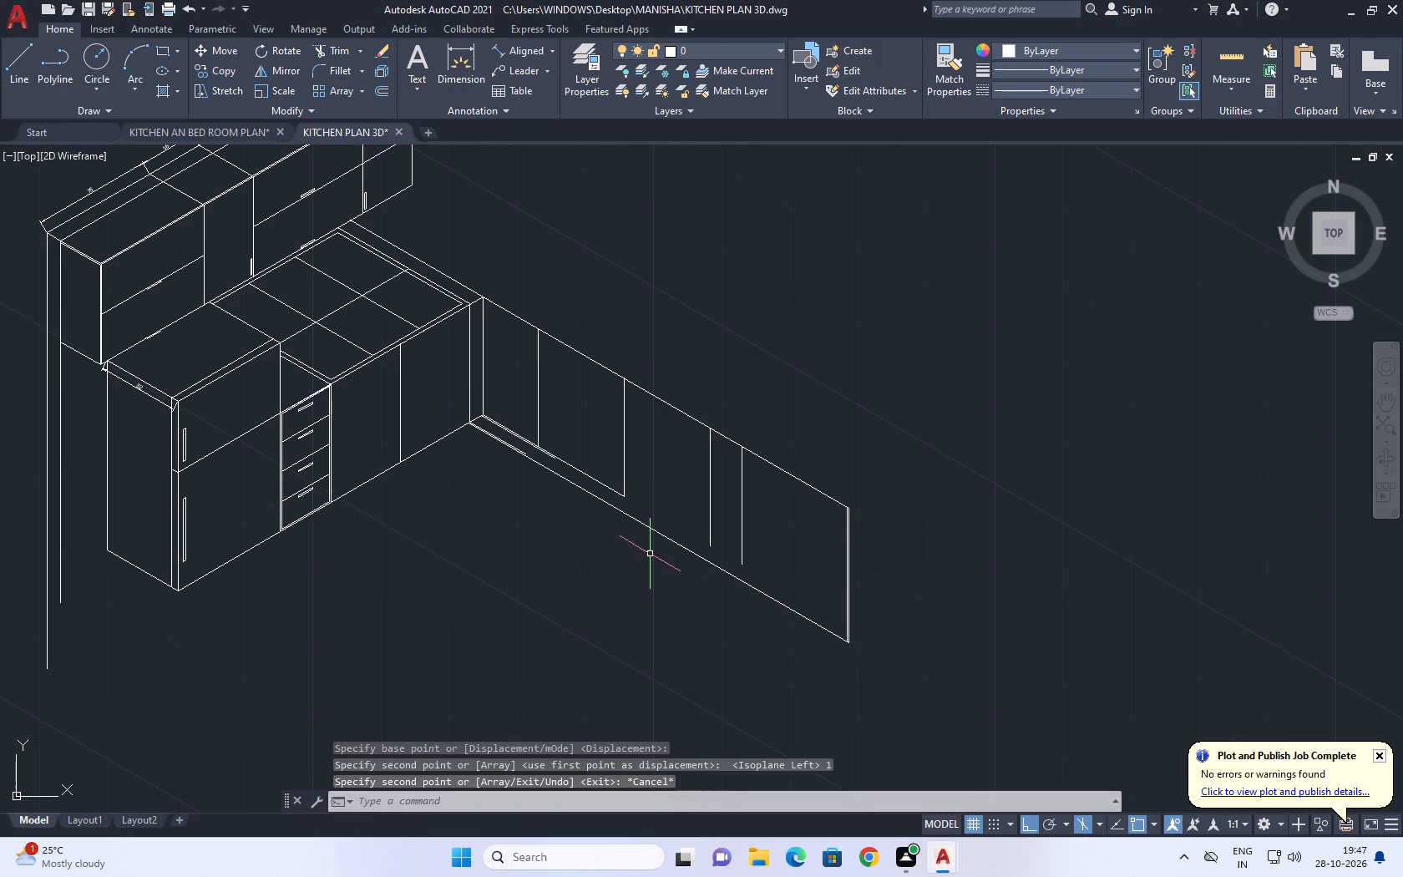
# Join the side run's inner front base line to the inner vertical end line with a radius 0 fillet.
pyautogui.write('F')
pyautogui.press('space')
pyautogui.scroll(4, 523, 459)
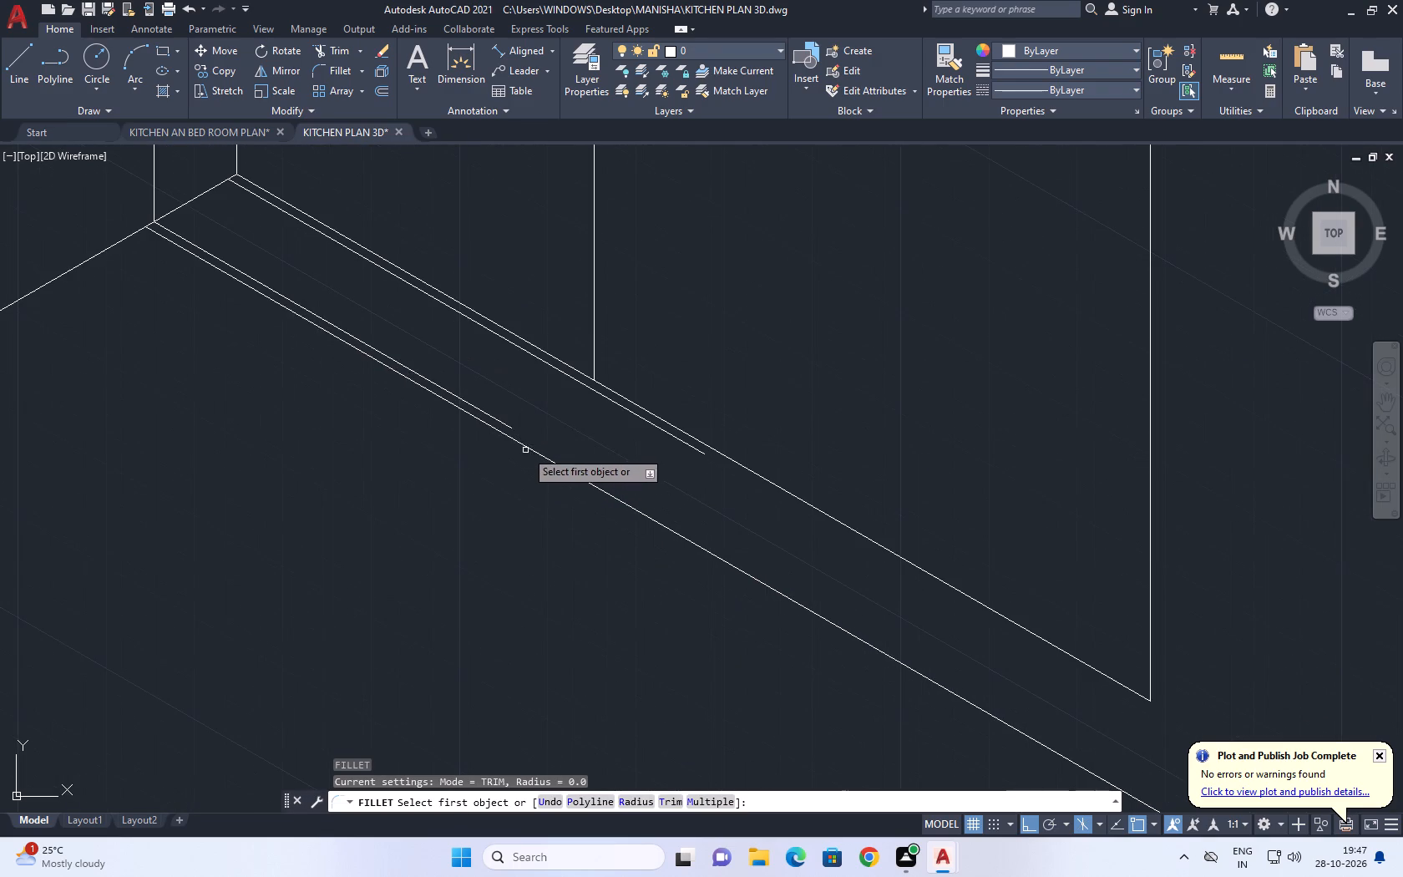
pyautogui.click(510, 424)
pyautogui.scroll(-4, 519, 438)
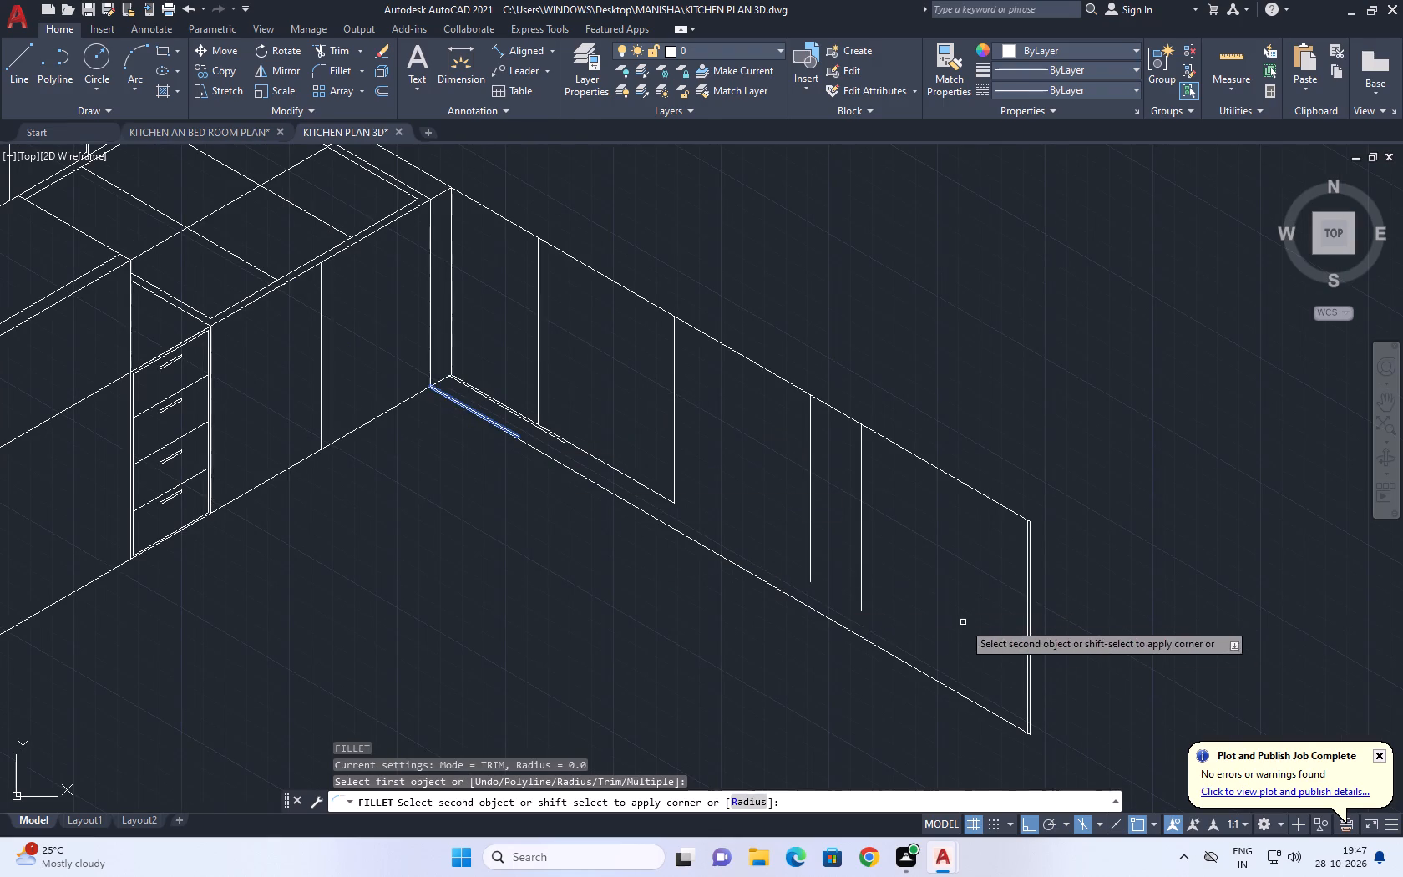
pyautogui.scroll(2, 1033, 718)
pyautogui.click(1012, 706)
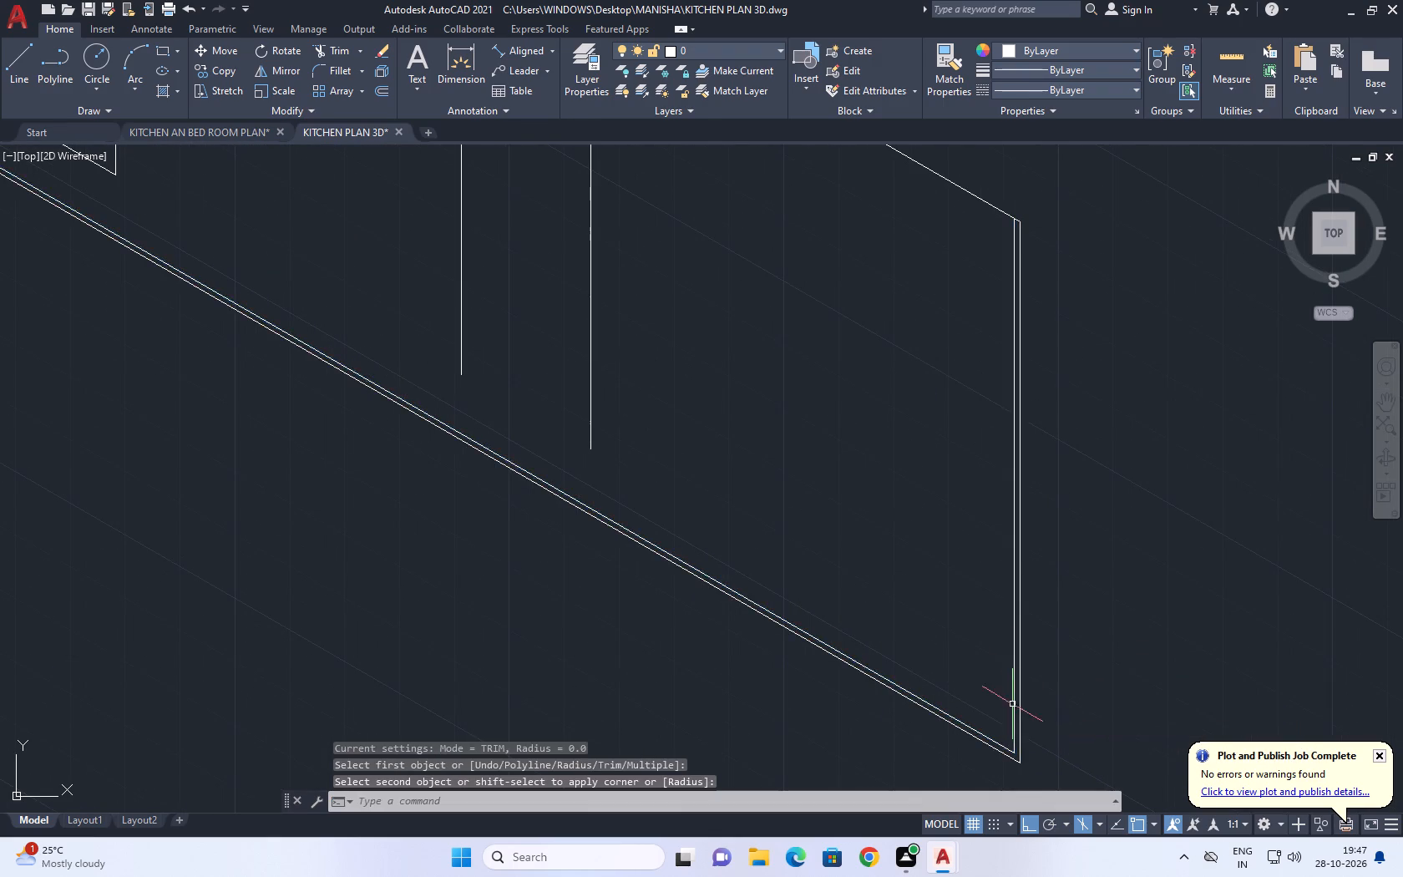
# Extend both rear base lines of the side run past the remaining vertical dividers to the end panel.
pyautogui.scroll(-4, 965, 608)
pyautogui.scroll(2, 845, 555)
pyautogui.moveTo(796, 484); pyautogui.dragTo(739, 469, button='middle')
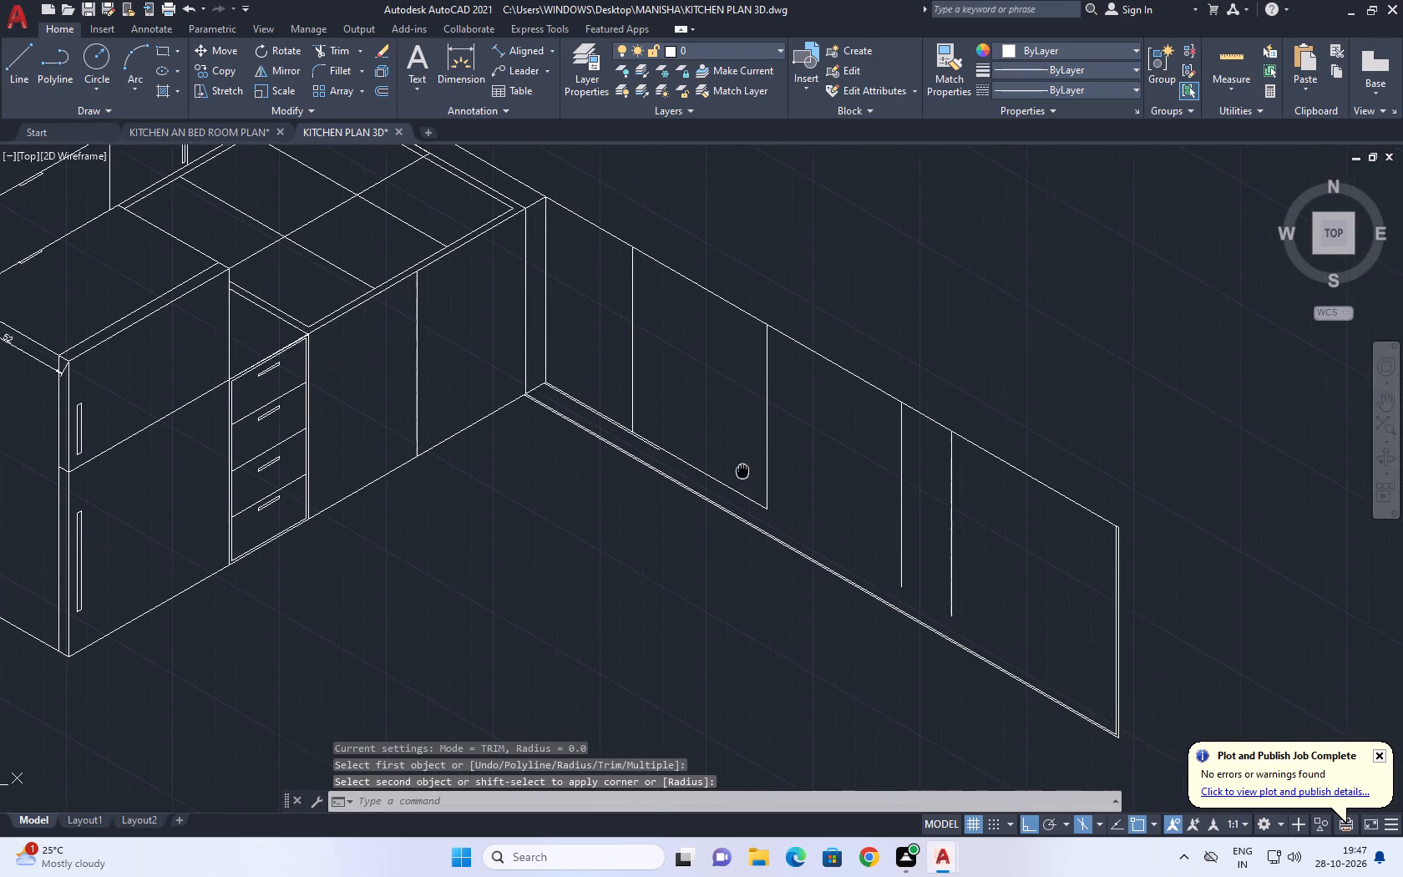
pyautogui.moveTo(739, 469); pyautogui.dragTo(715, 451, button='middle')
pyautogui.moveTo(636, 474); pyautogui.dragTo(651, 499, button='middle')
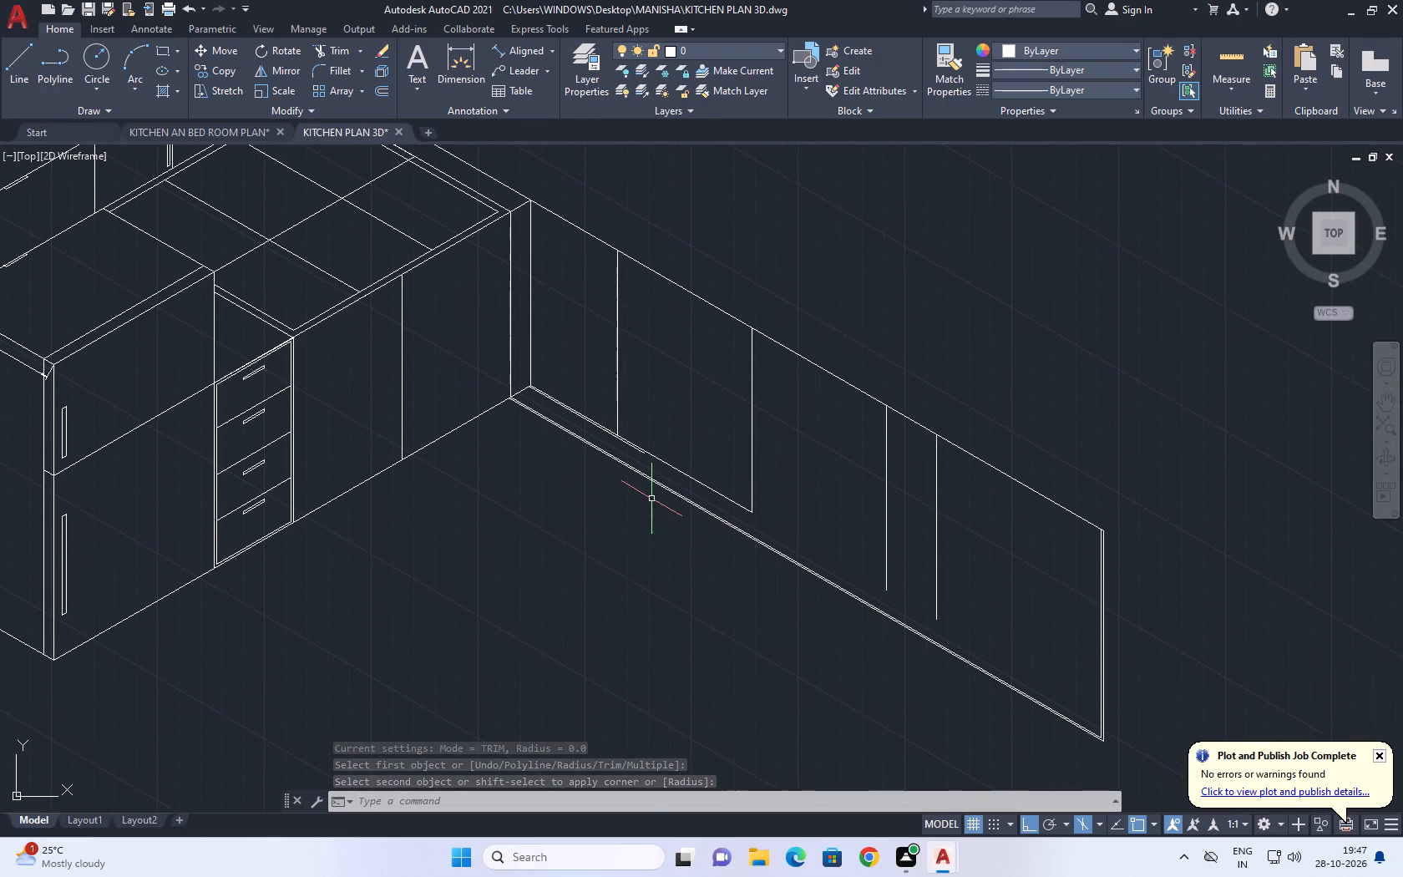
pyautogui.write('EX')
pyautogui.press('space')
pyautogui.click(639, 451)
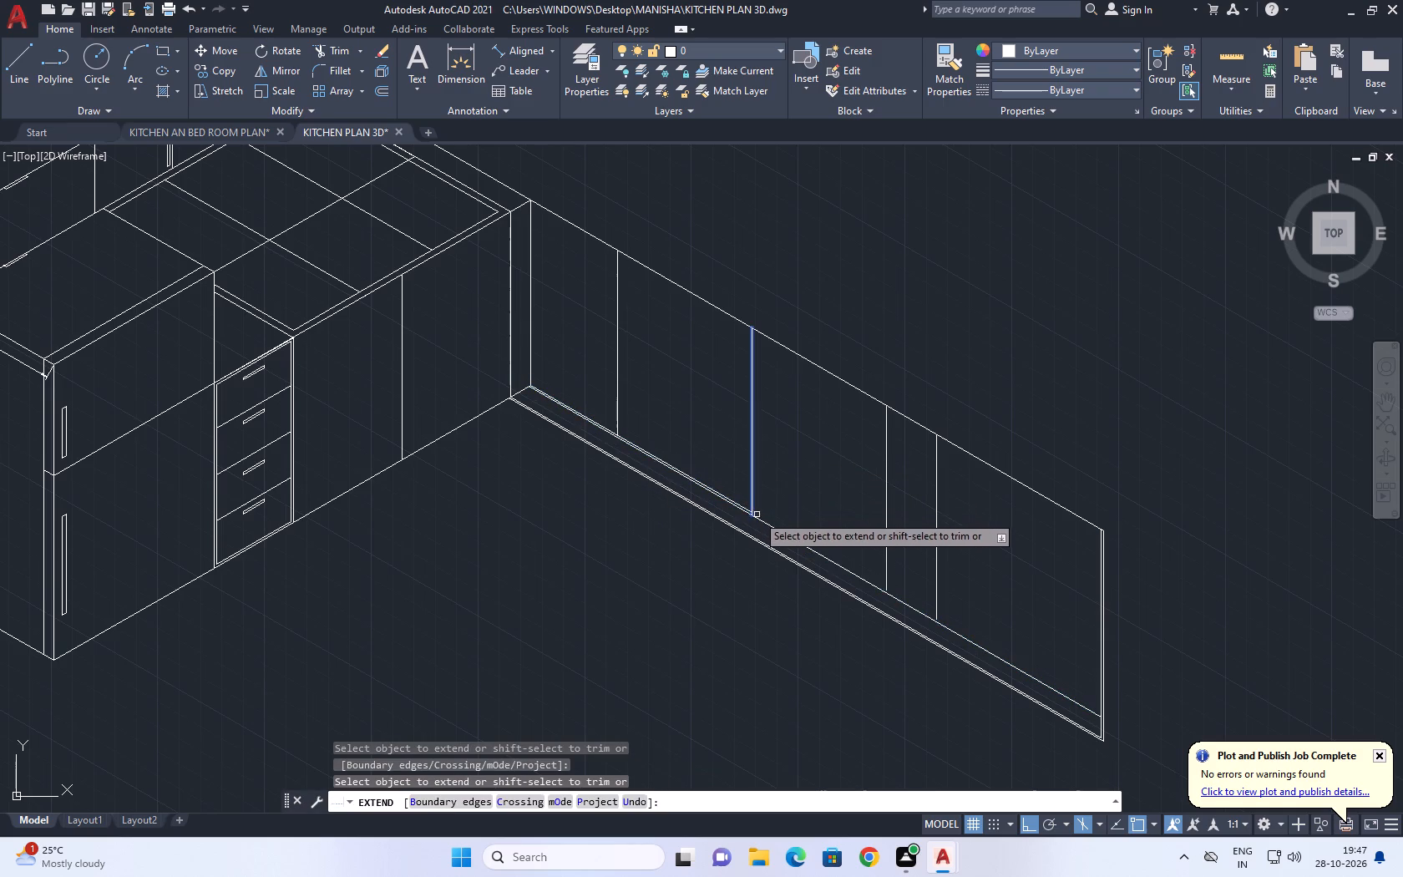
pyautogui.scroll(2, 749, 516)
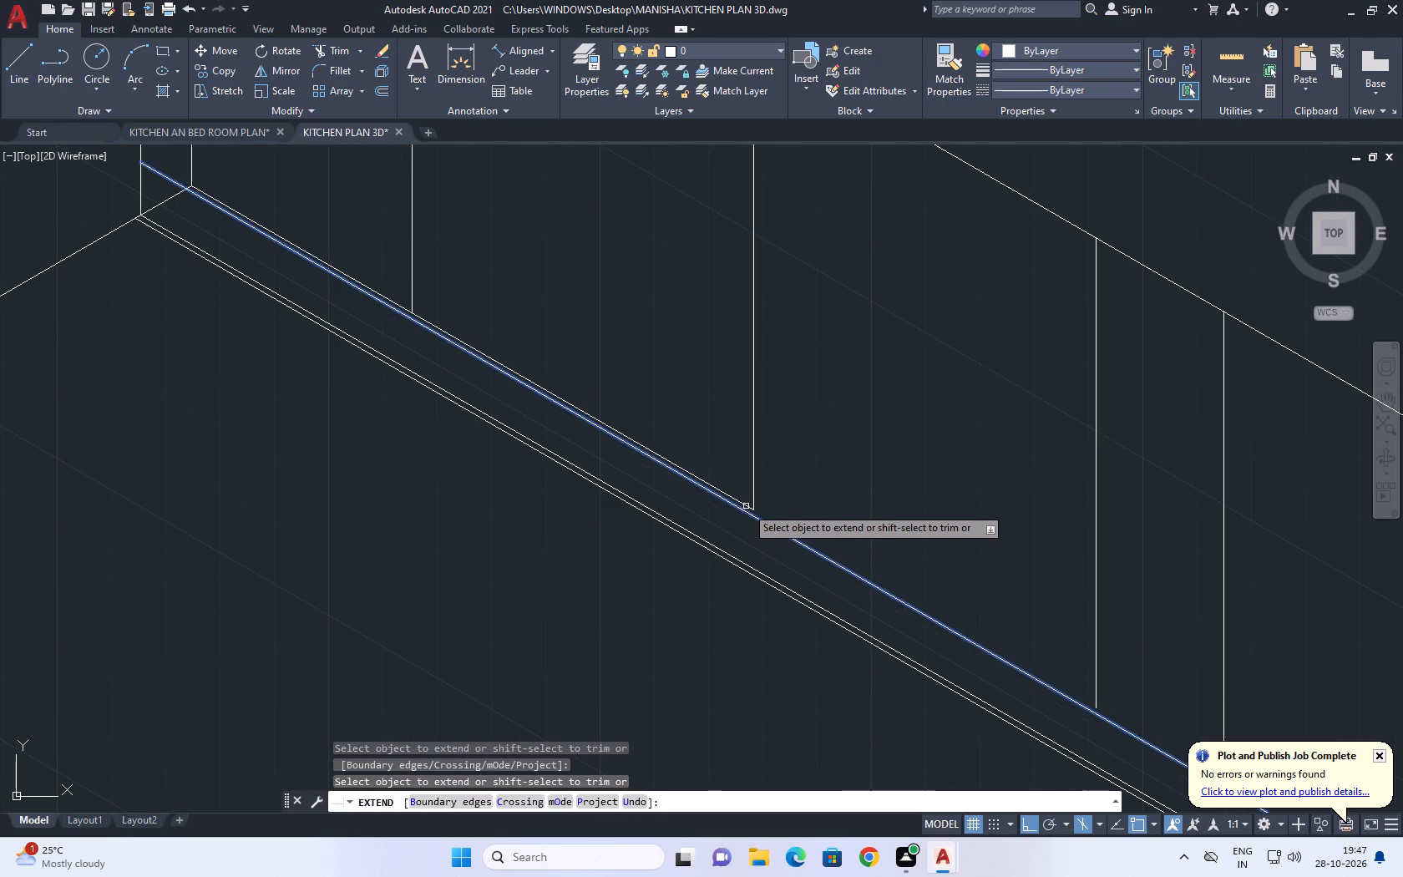
pyautogui.click(747, 504)
pyautogui.scroll(-1, 737, 500)
pyautogui.moveTo(948, 631); pyautogui.dragTo(838, 484, button='middle')
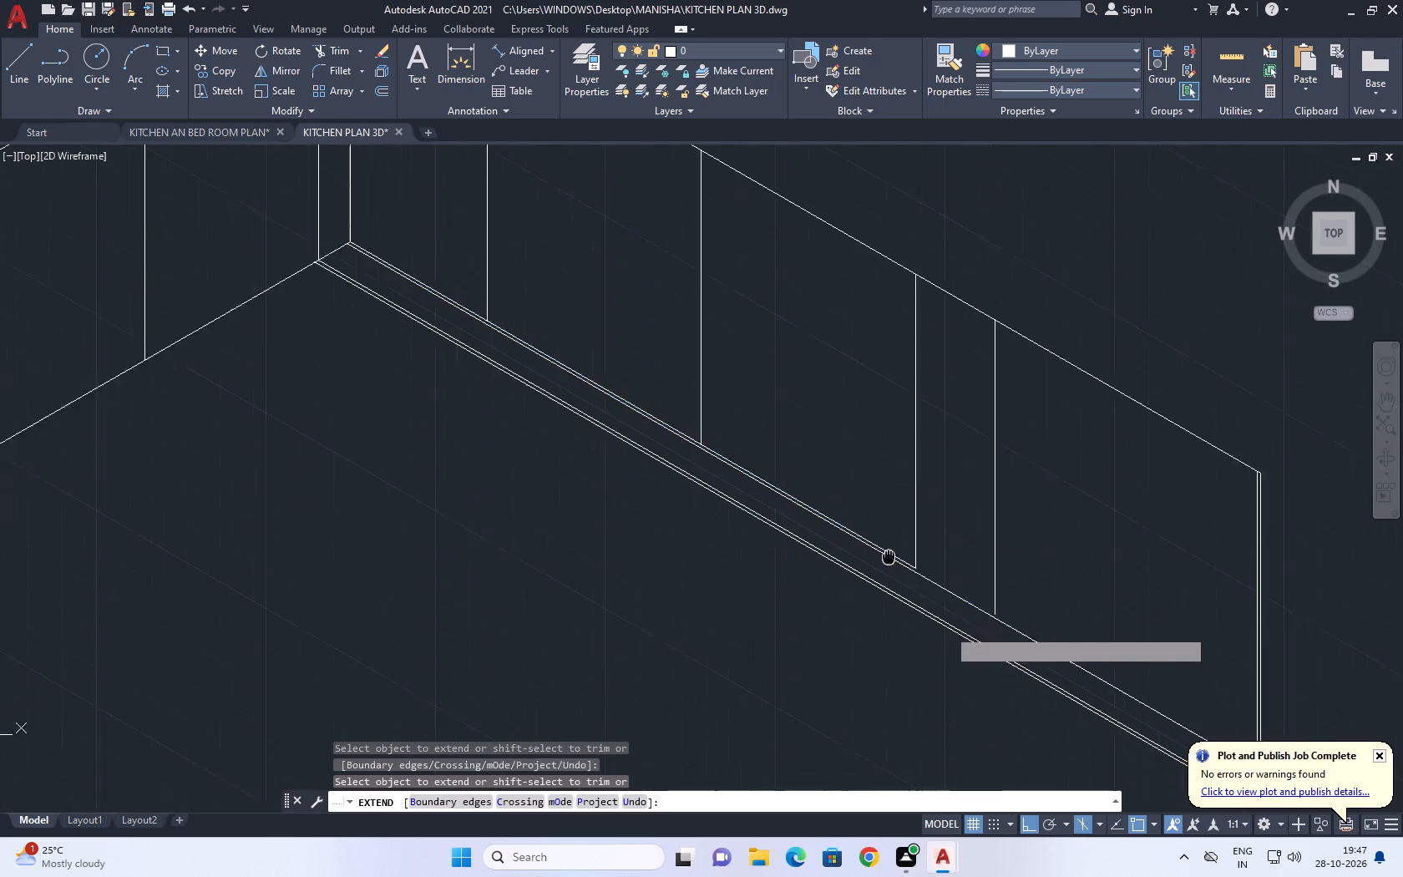
pyautogui.click(834, 471)
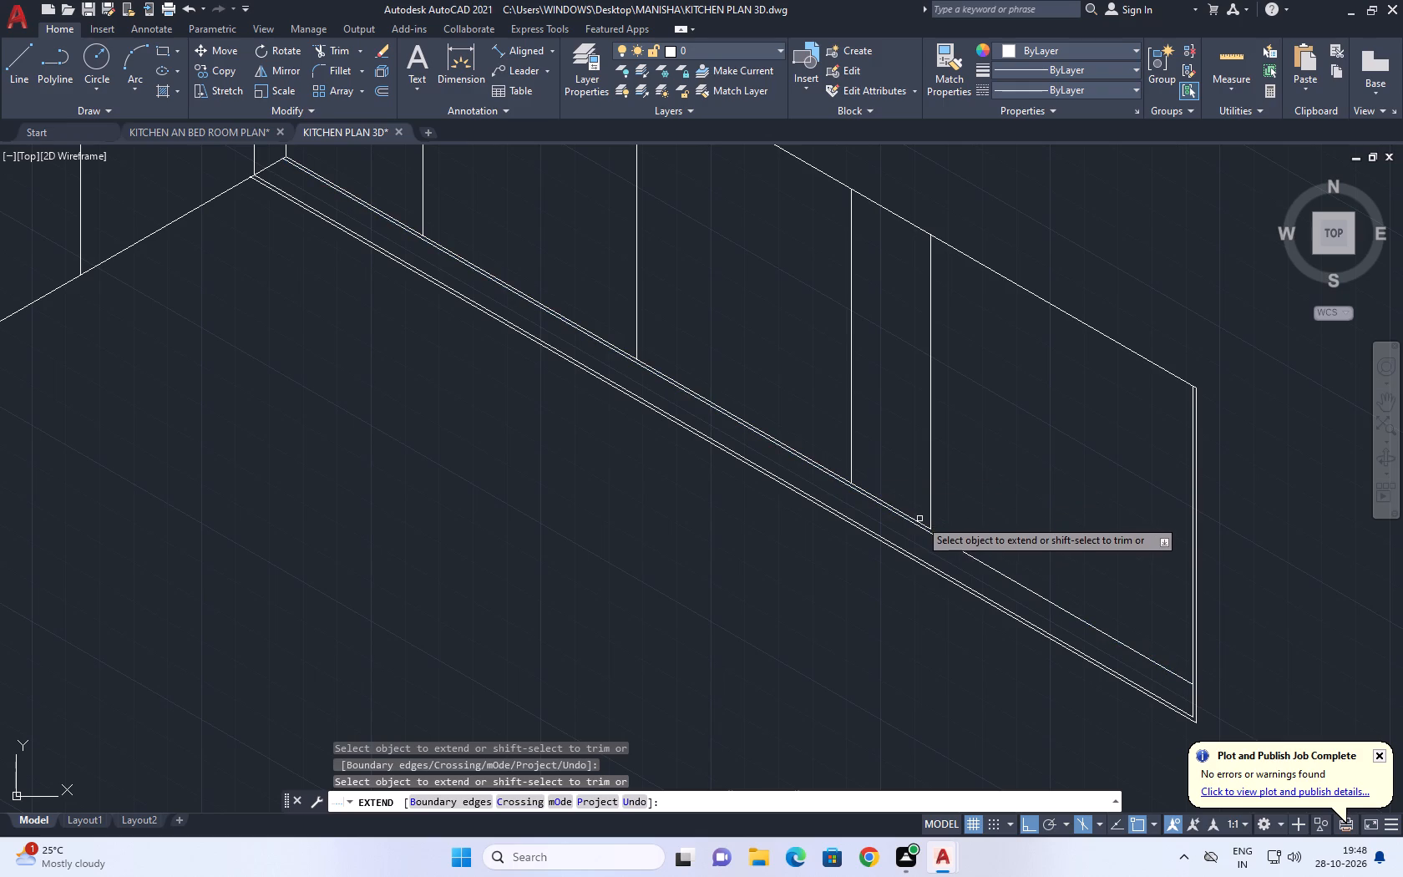
pyautogui.click(923, 523)
pyautogui.press('Escape')
# Move the counter front's vertical divider so its top sits where the countertop's middle line meets the cross line nearest the side run.
pyautogui.scroll(-3, 761, 465)
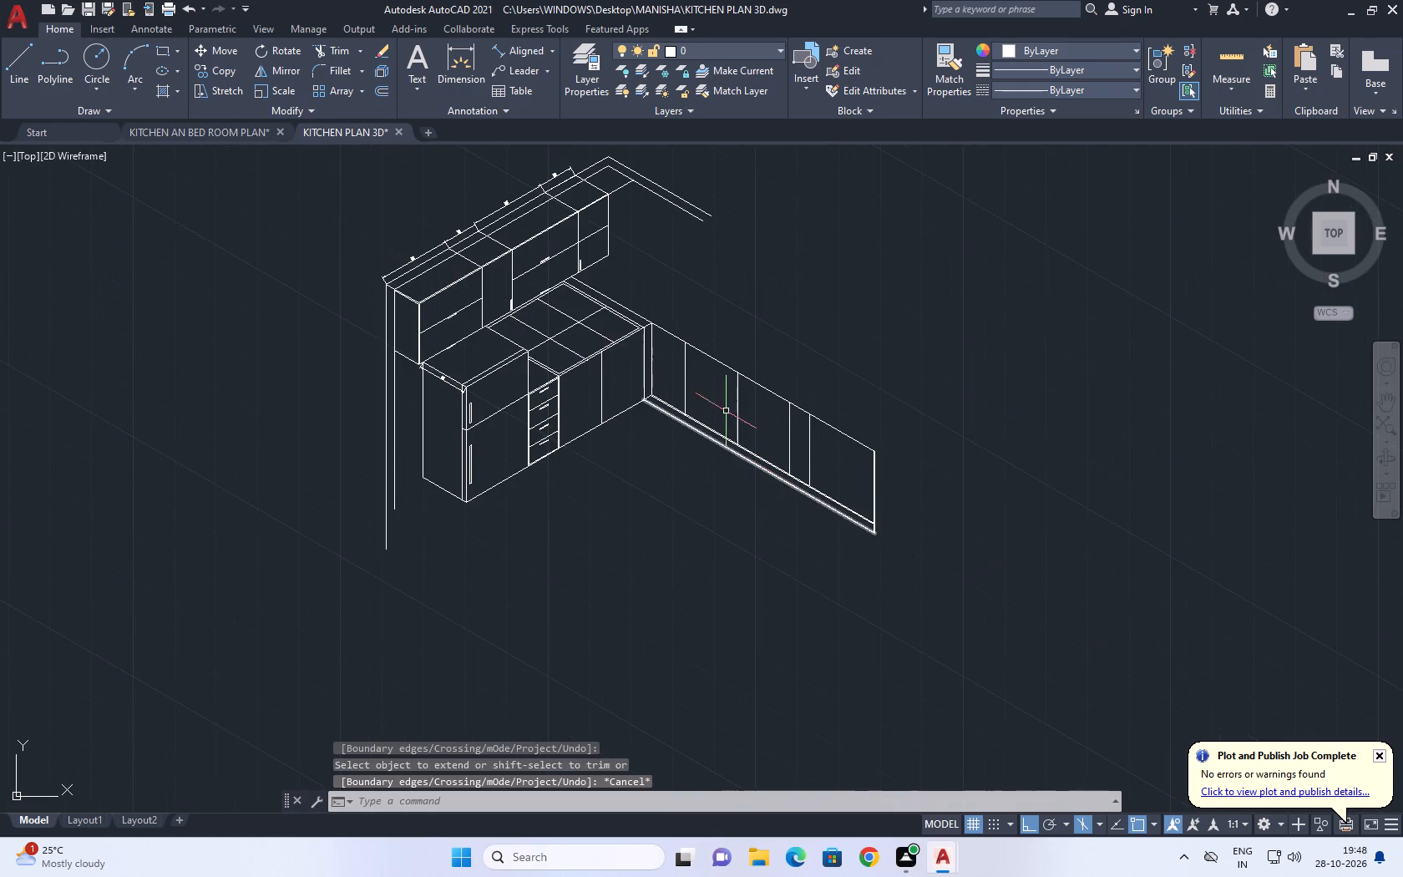
pyautogui.moveTo(726, 411); pyautogui.dragTo(742, 458, button='middle')
pyautogui.moveTo(737, 484); pyautogui.dragTo(744, 527, button='middle')
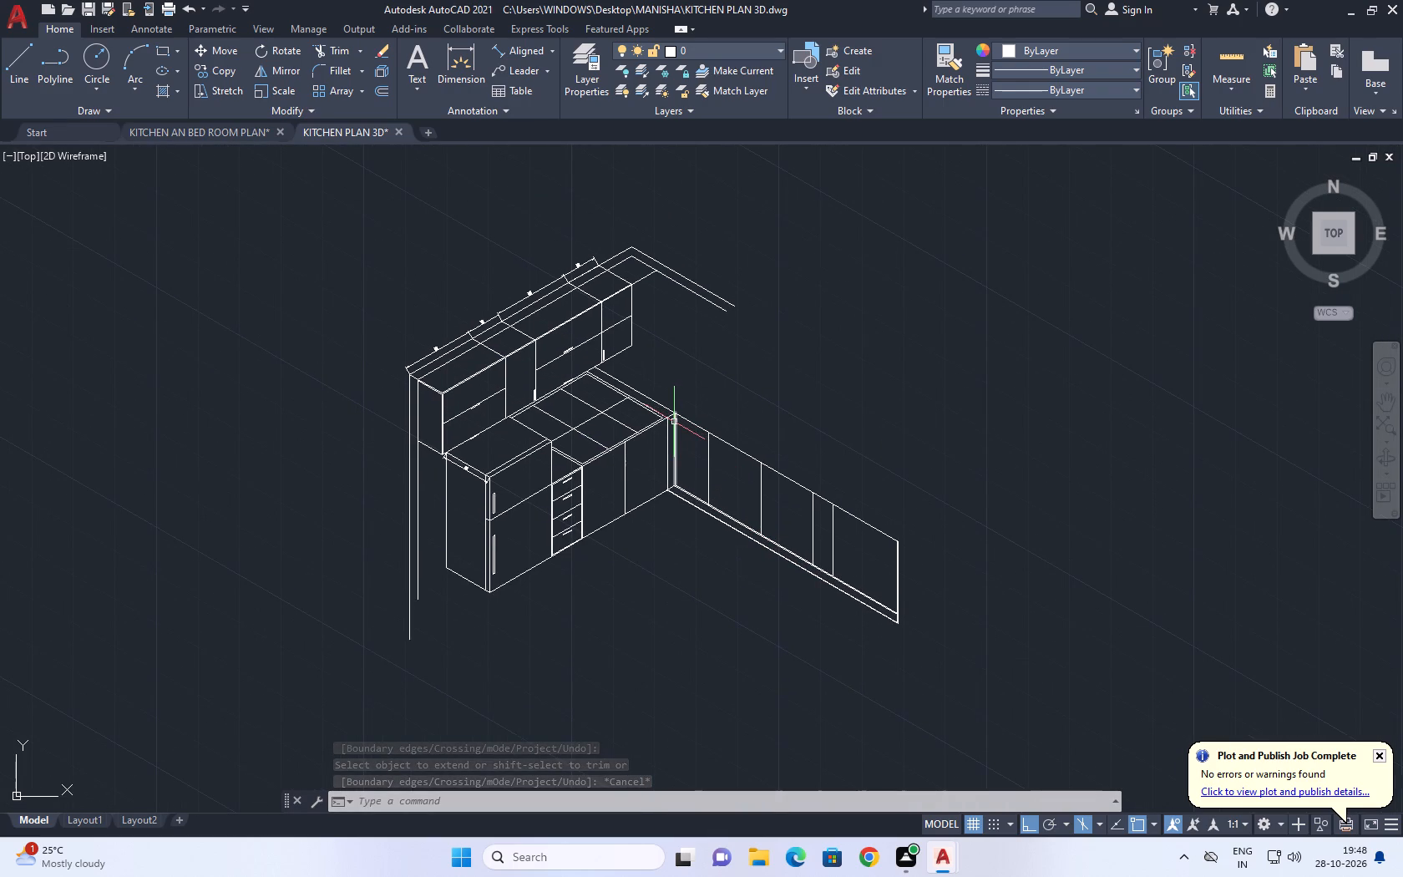
pyautogui.scroll(1, 632, 439)
pyautogui.moveTo(593, 430); pyautogui.dragTo(607, 449, button='middle')
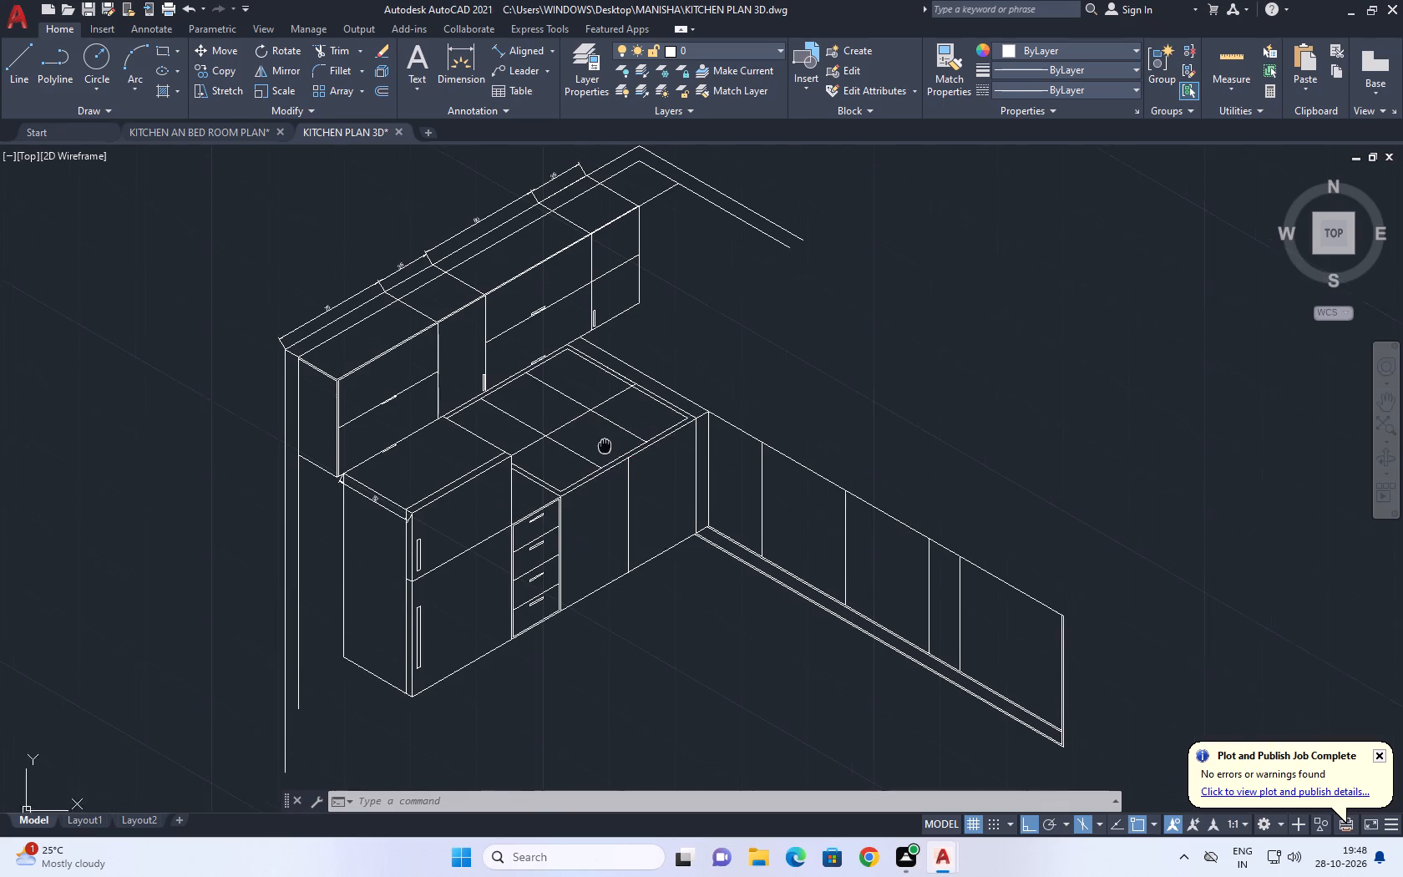
pyautogui.moveTo(607, 449); pyautogui.dragTo(617, 458, button='middle')
pyautogui.scroll(3, 562, 460)
pyautogui.scroll(-1, 783, 396)
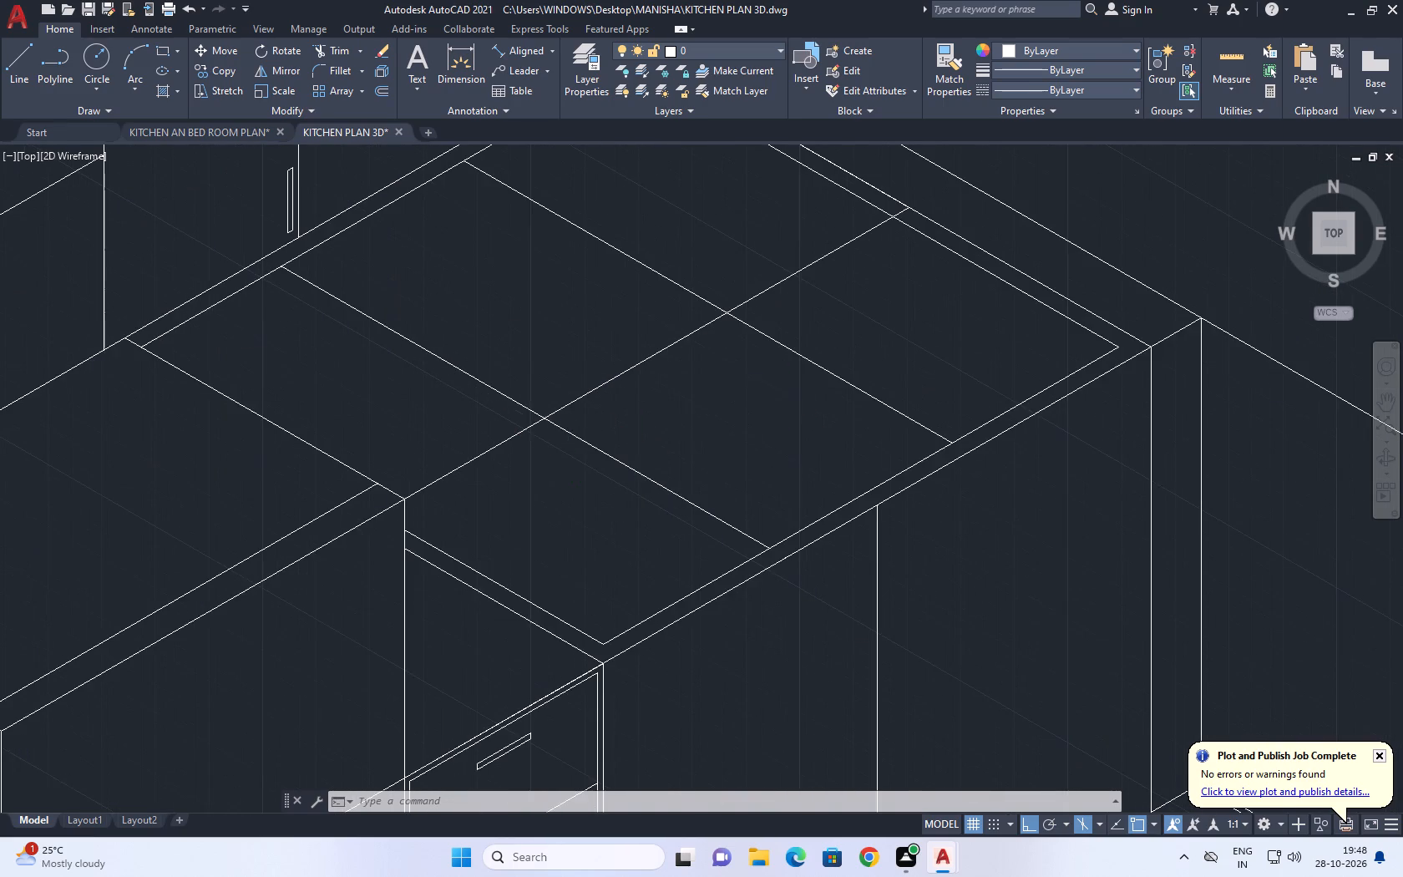
pyautogui.moveTo(827, 450); pyautogui.dragTo(772, 409, button='middle')
pyautogui.moveTo(825, 467); pyautogui.dragTo(780, 469, button='middle')
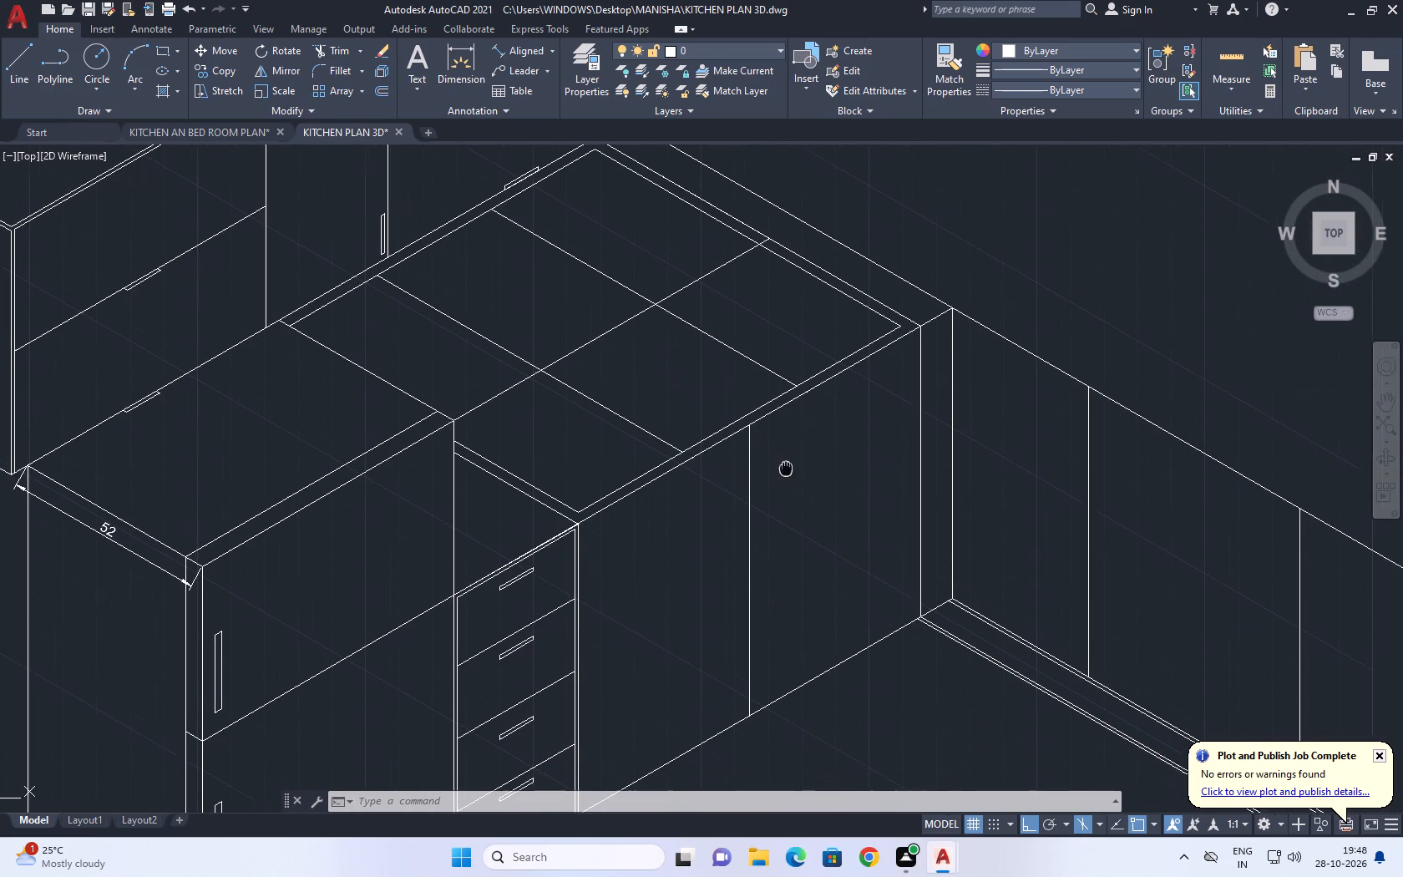
pyautogui.moveTo(780, 469); pyautogui.dragTo(763, 469, button='middle')
pyautogui.click(727, 474)
pyautogui.click(707, 464)
pyautogui.write('M')
pyautogui.press('space')
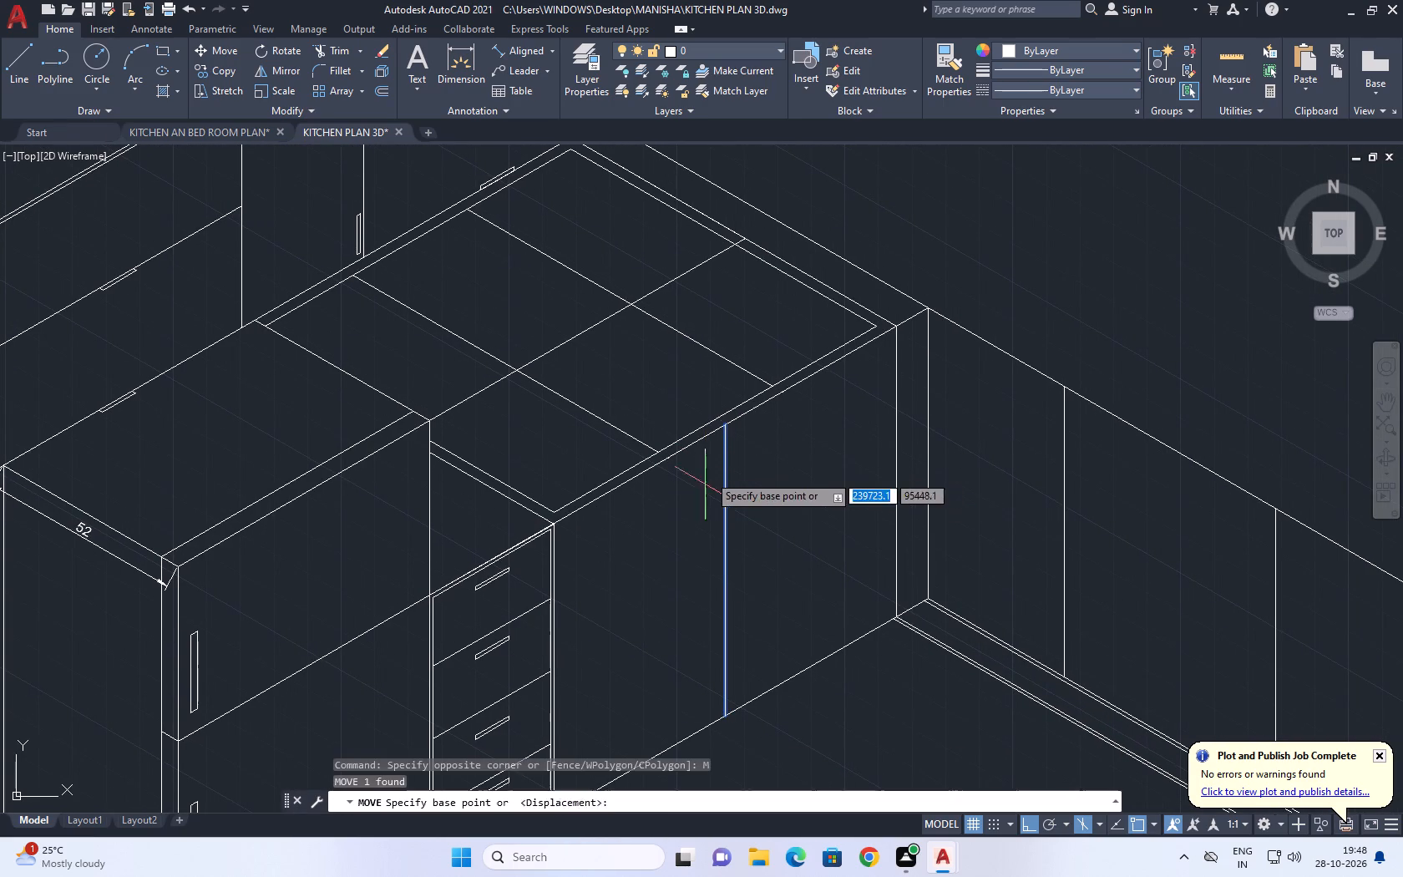
pyautogui.click(725, 428)
pyautogui.click(638, 310)
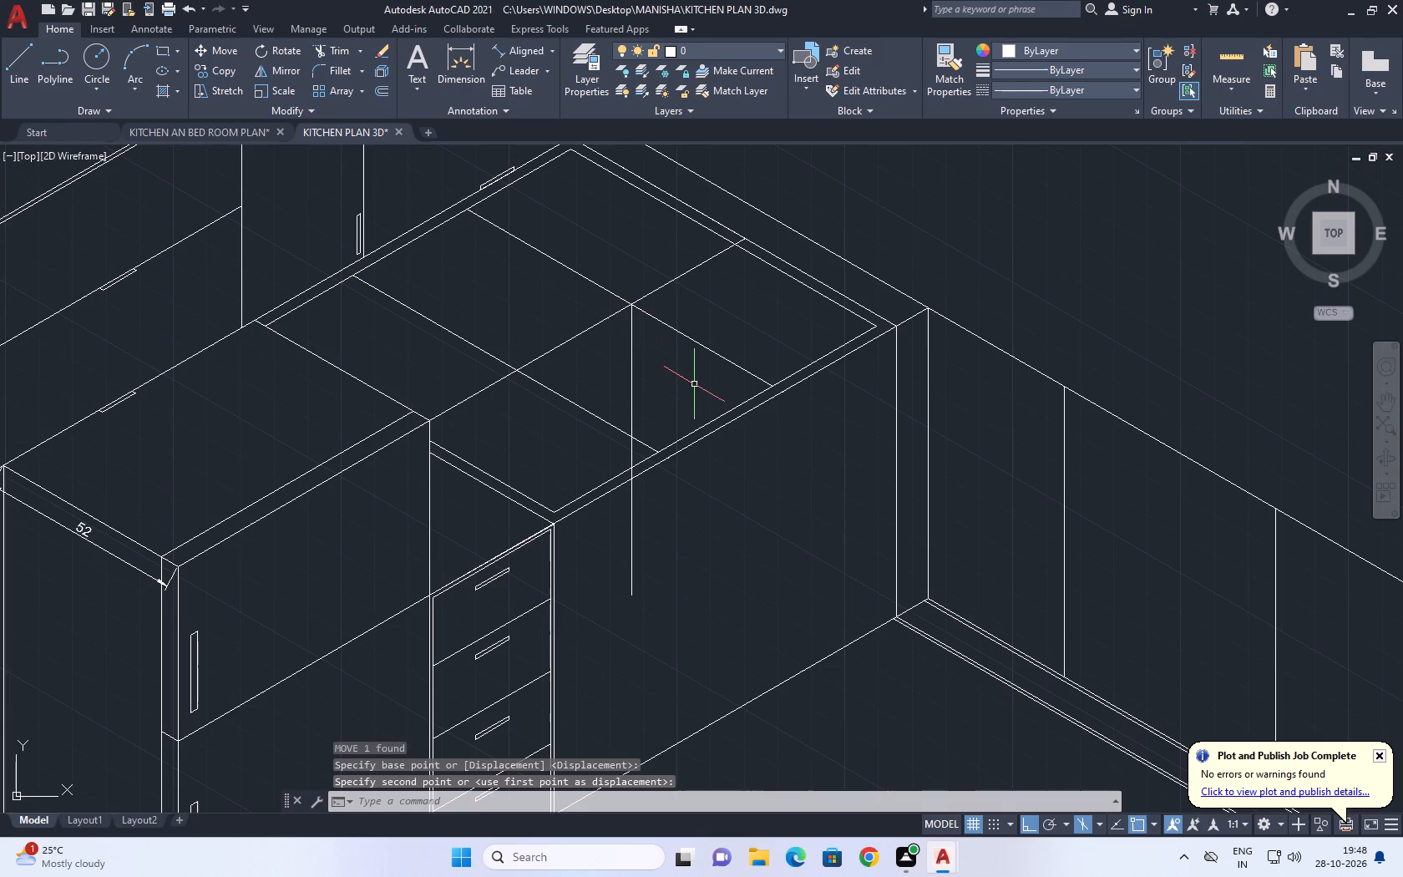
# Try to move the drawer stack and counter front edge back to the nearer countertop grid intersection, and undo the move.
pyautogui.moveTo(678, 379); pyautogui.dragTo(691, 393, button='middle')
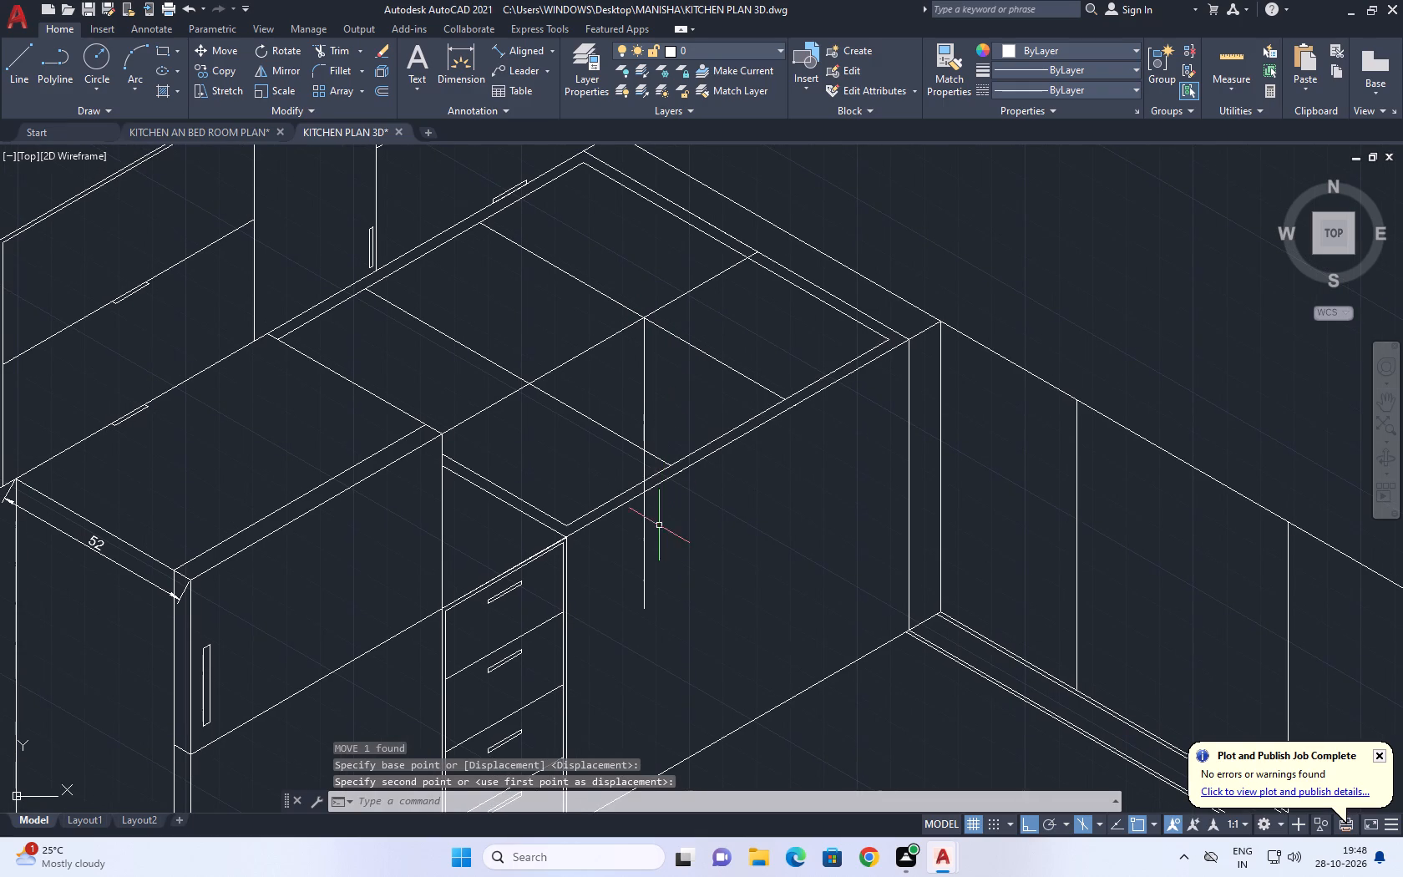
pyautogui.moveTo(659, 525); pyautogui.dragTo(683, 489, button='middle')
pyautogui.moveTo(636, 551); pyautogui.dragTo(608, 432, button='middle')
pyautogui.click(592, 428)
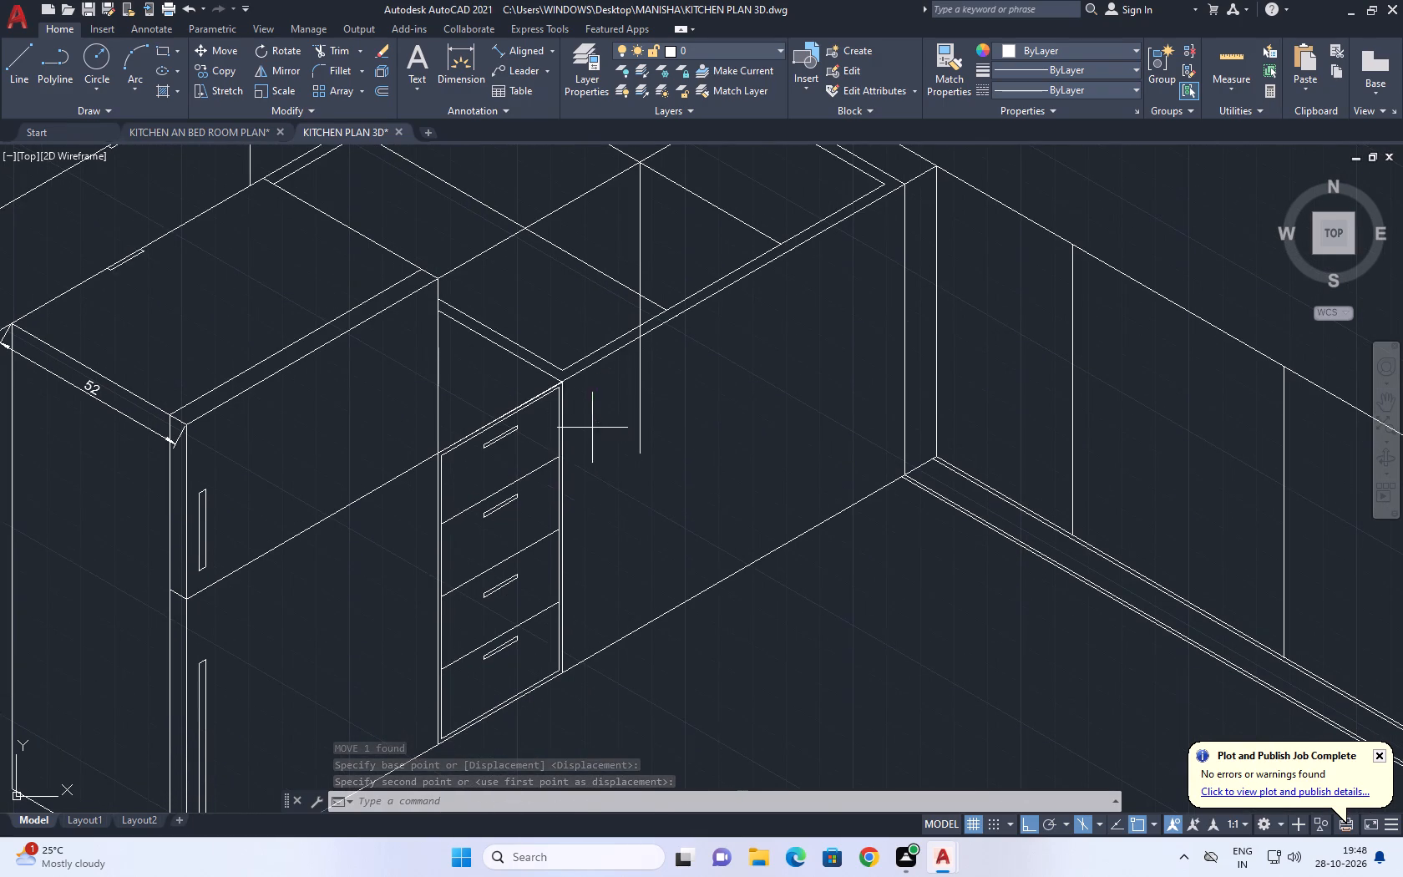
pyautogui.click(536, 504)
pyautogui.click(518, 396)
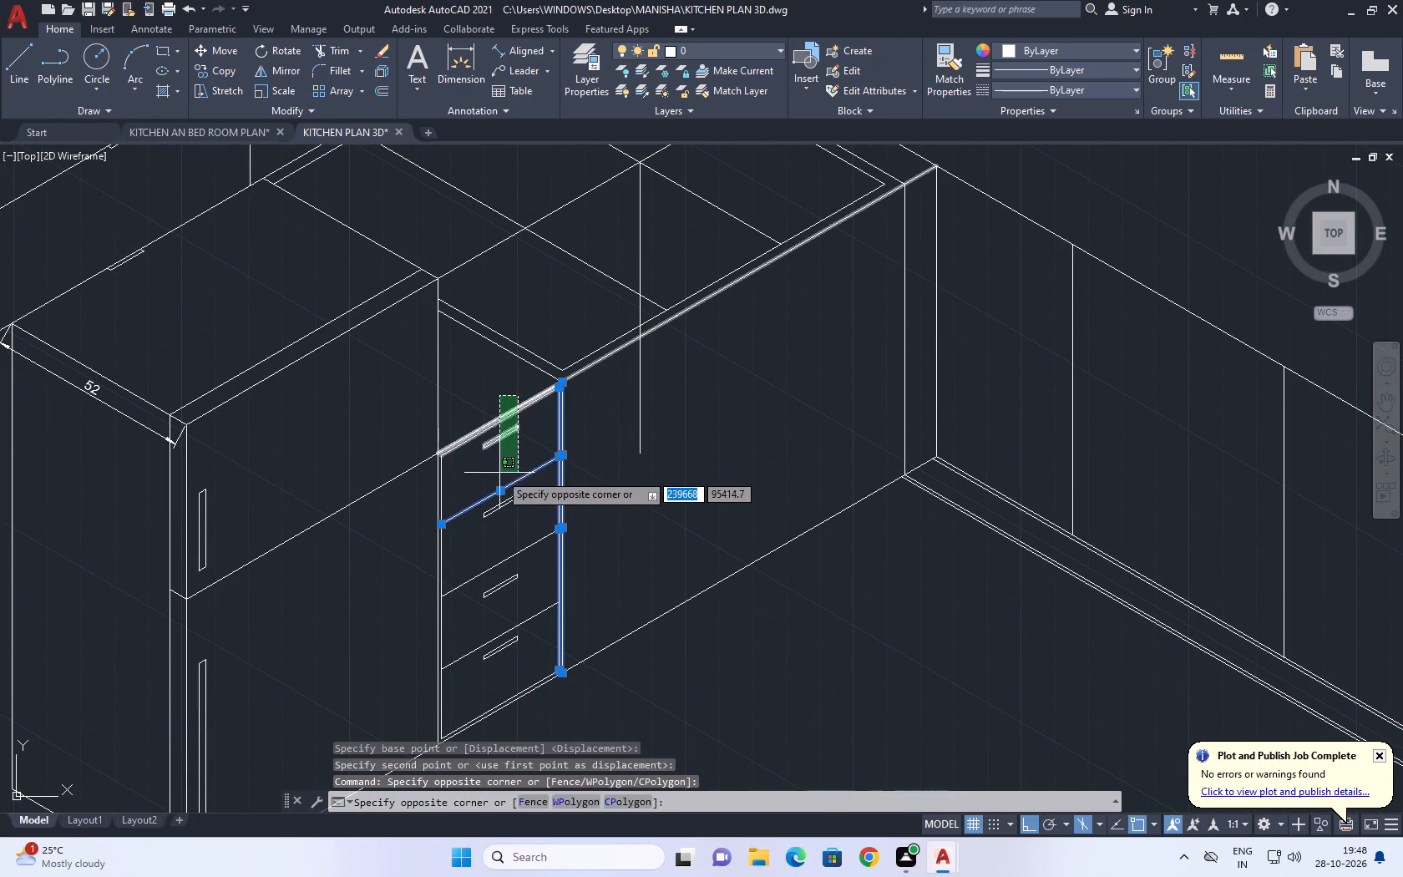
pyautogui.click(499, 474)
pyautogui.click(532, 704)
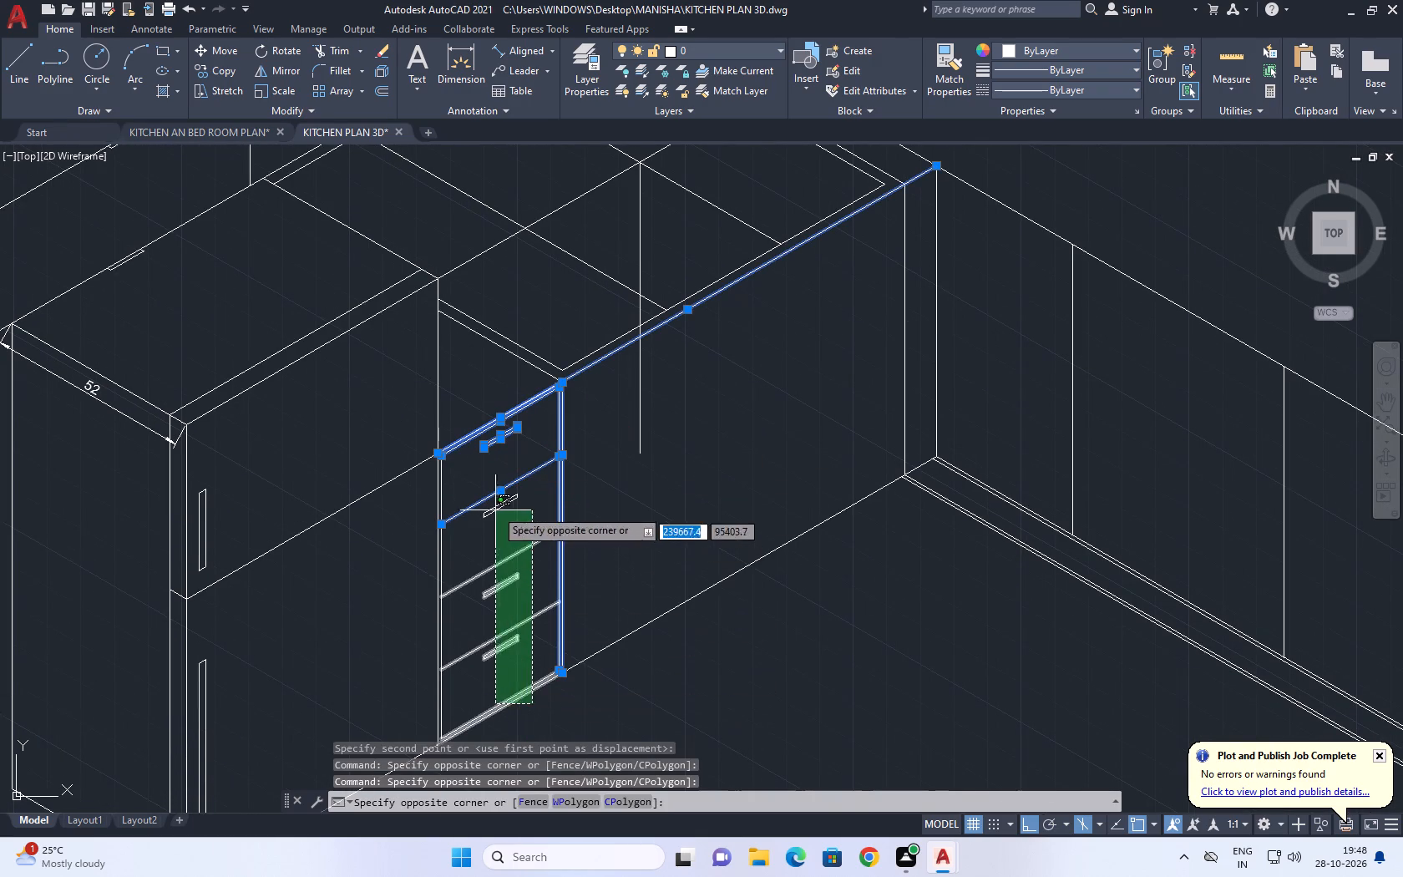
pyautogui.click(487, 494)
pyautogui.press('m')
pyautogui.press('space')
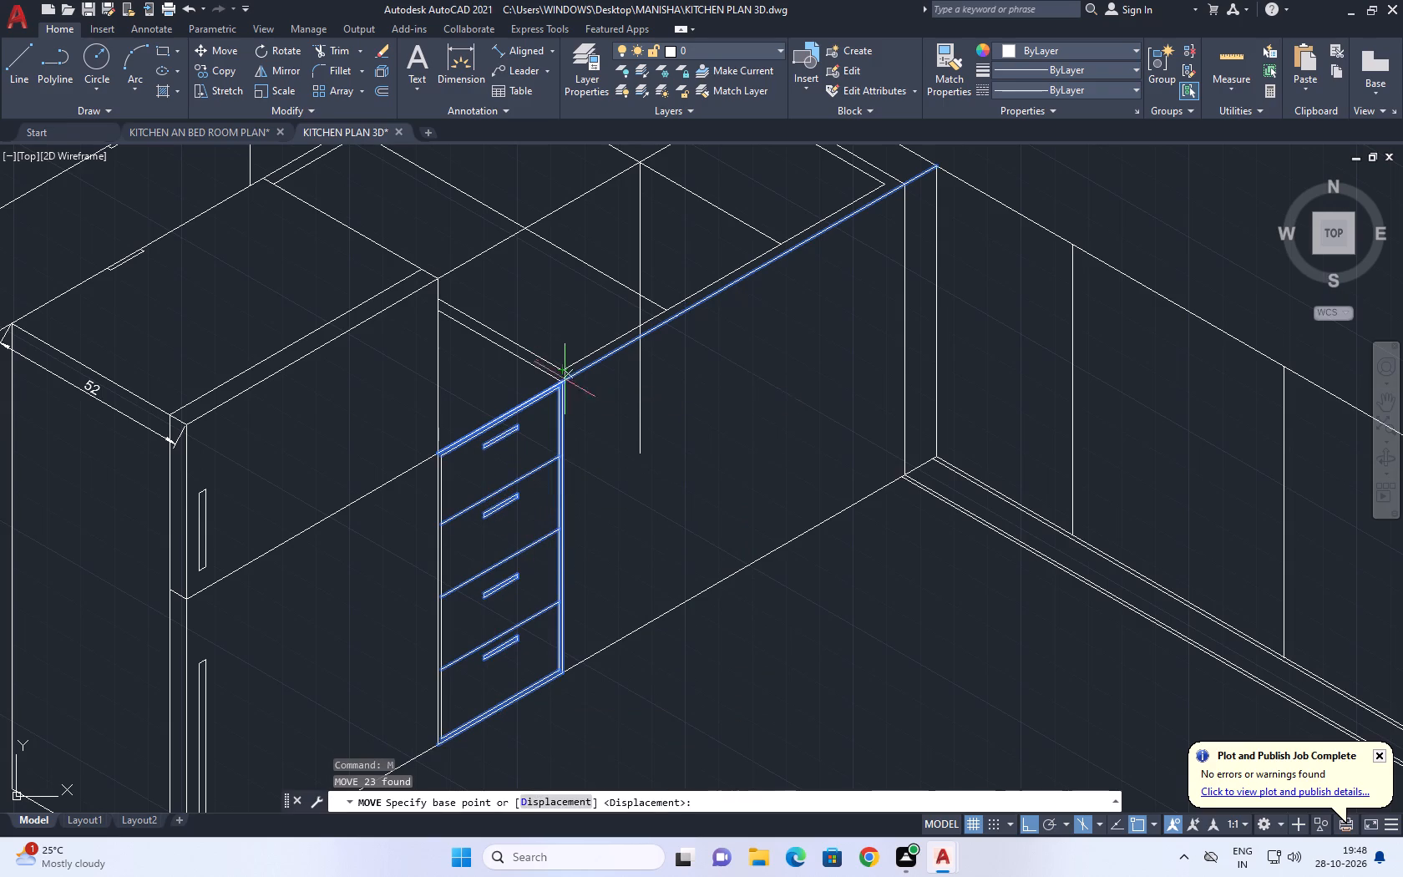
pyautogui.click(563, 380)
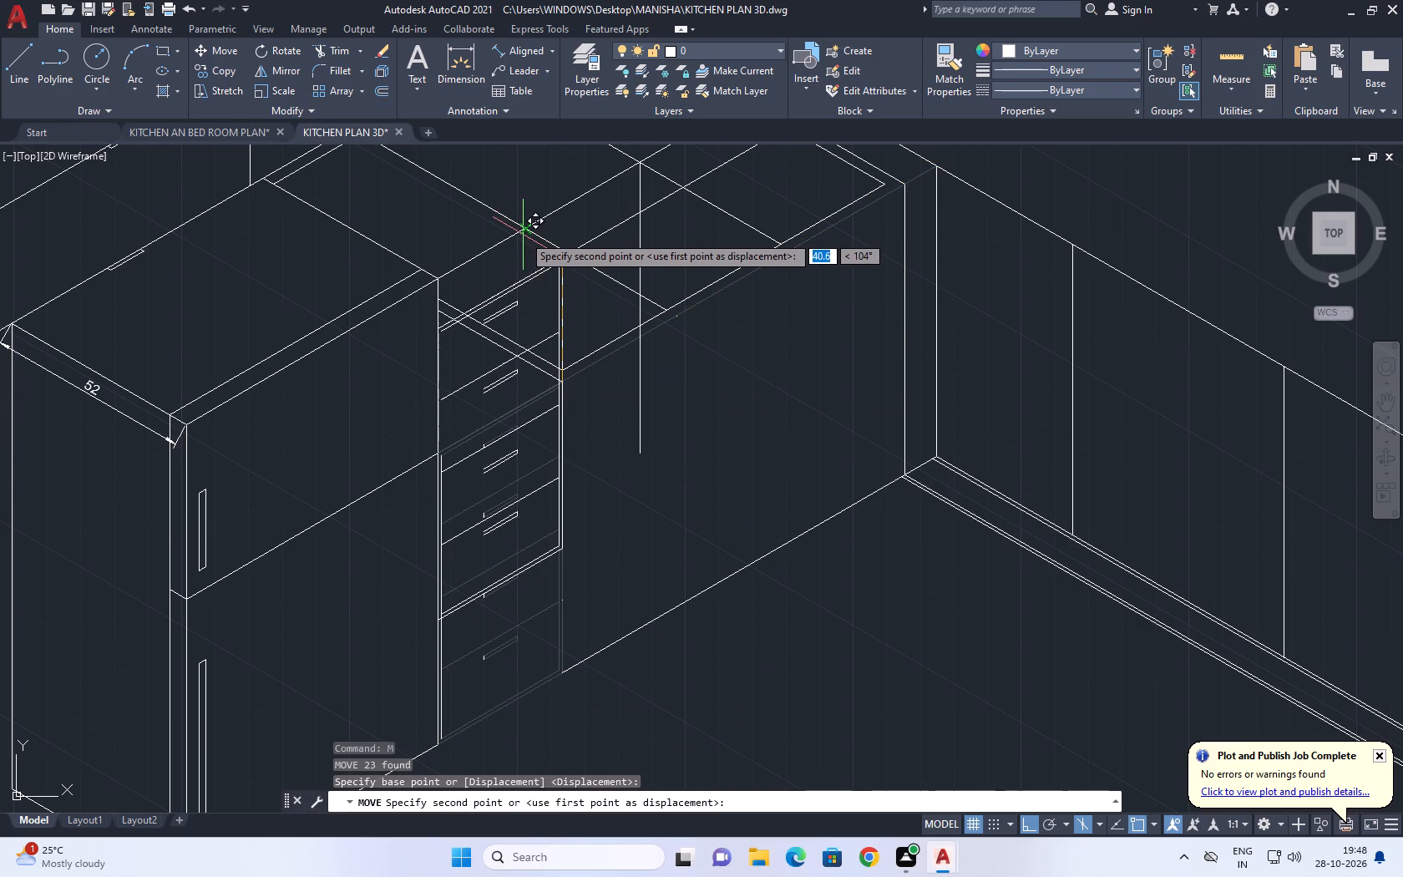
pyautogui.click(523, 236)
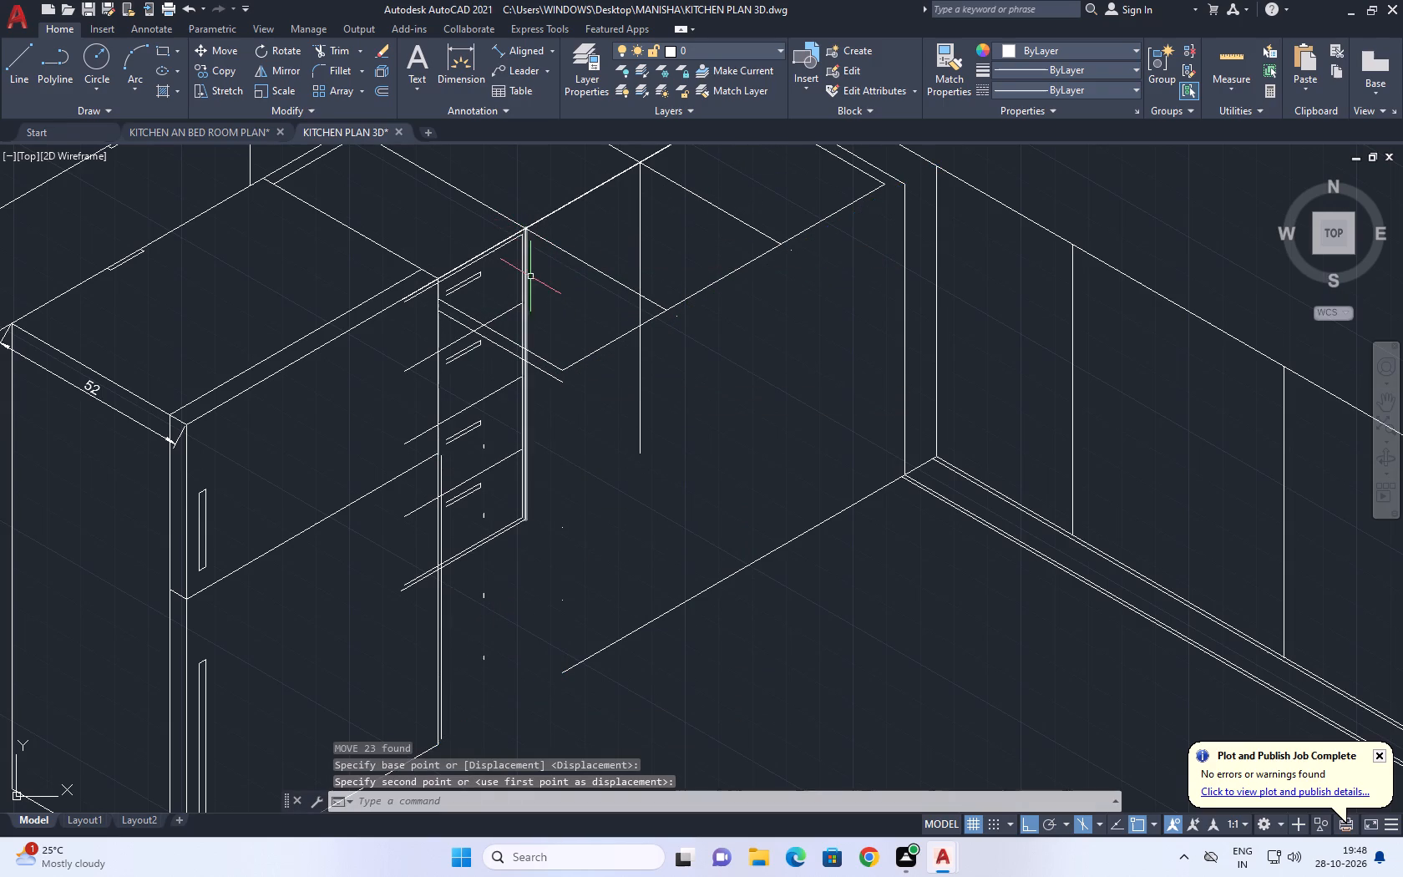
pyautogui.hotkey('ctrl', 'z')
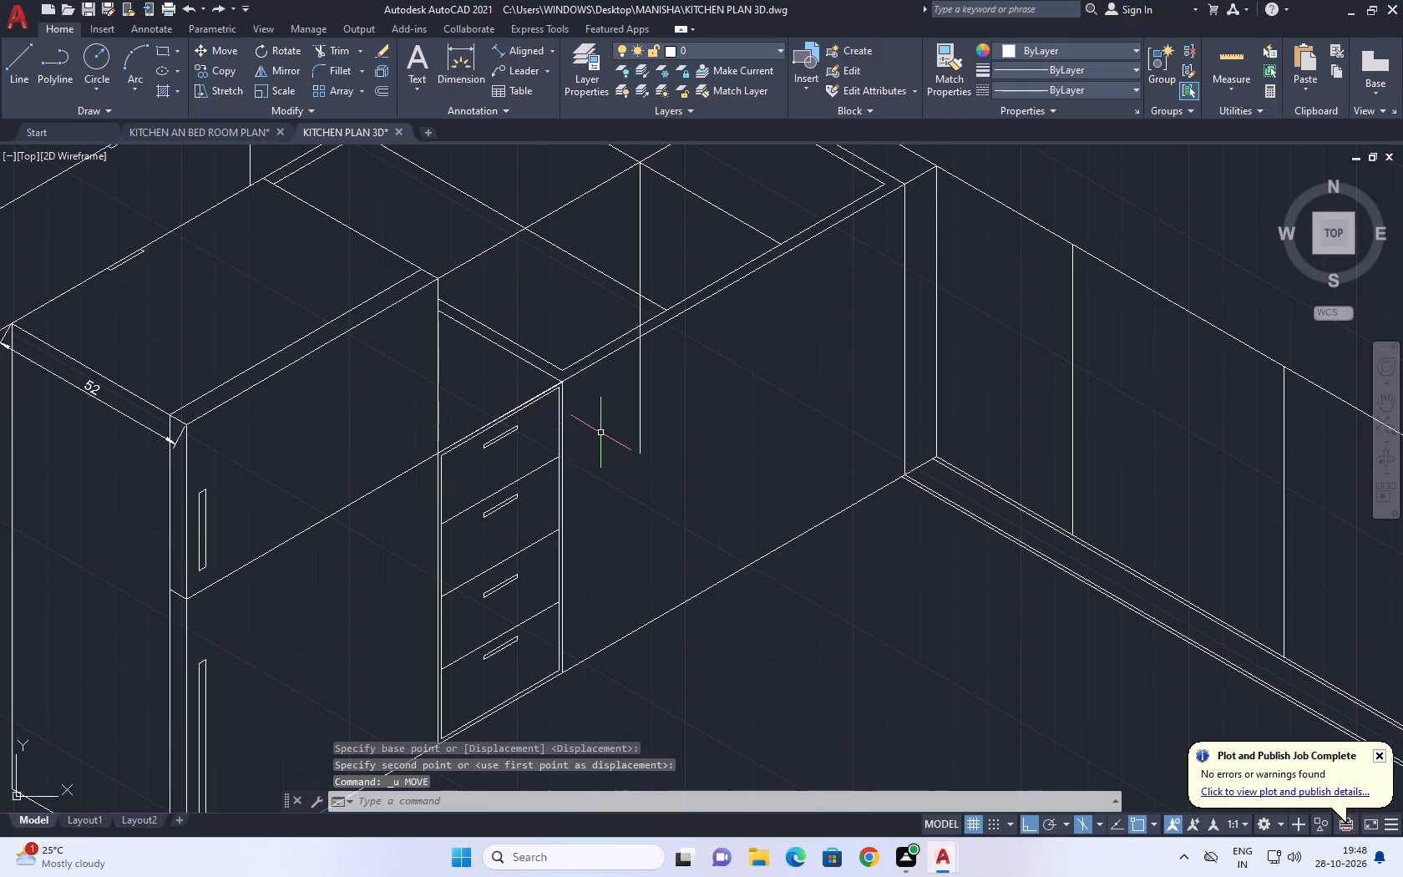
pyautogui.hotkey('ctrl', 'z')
# Draw a vertical line about 57 units down from the countertop's middle line where it meets the cross line nearer the drawers.
pyautogui.click(652, 520)
pyautogui.click(628, 540)
pyautogui.moveTo(655, 540); pyautogui.dragTo(665, 484, button='middle')
pyautogui.moveTo(605, 445); pyautogui.dragTo(619, 461, button='middle')
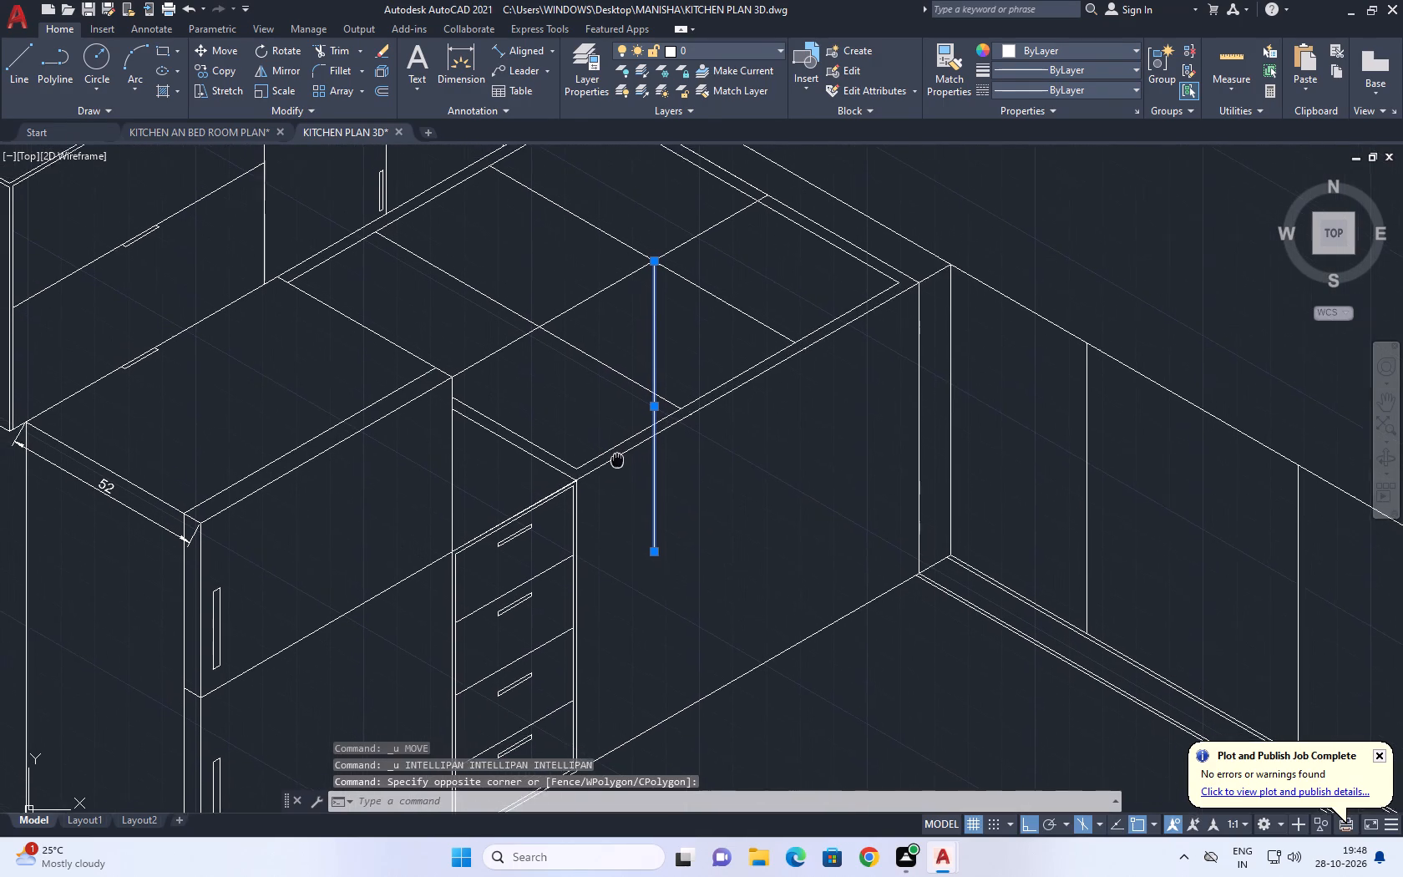
pyautogui.moveTo(619, 461); pyautogui.dragTo(646, 517, button='middle')
pyautogui.write('L')
pyautogui.press('space')
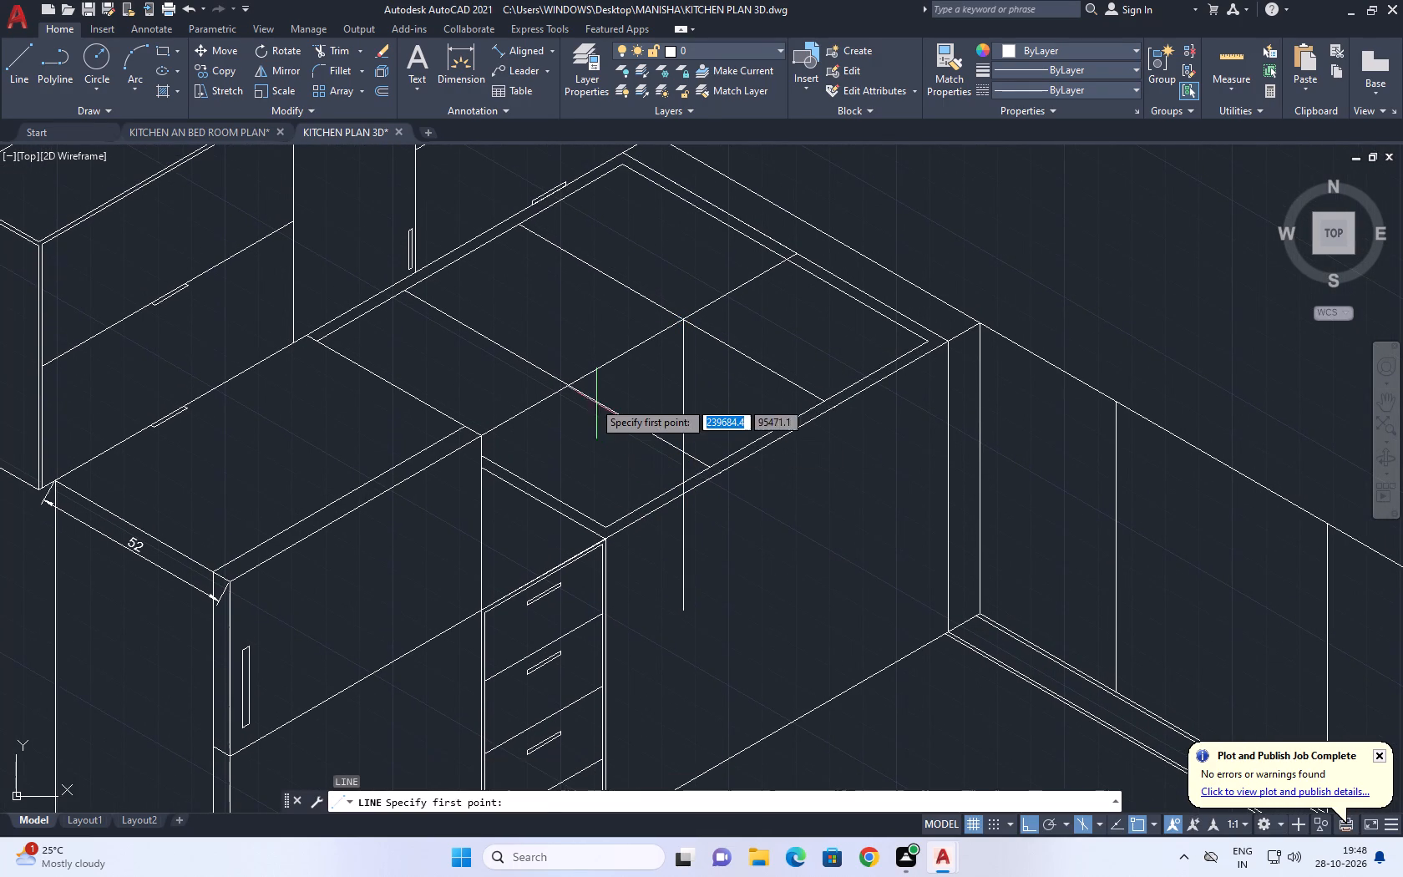
pyautogui.click(569, 384)
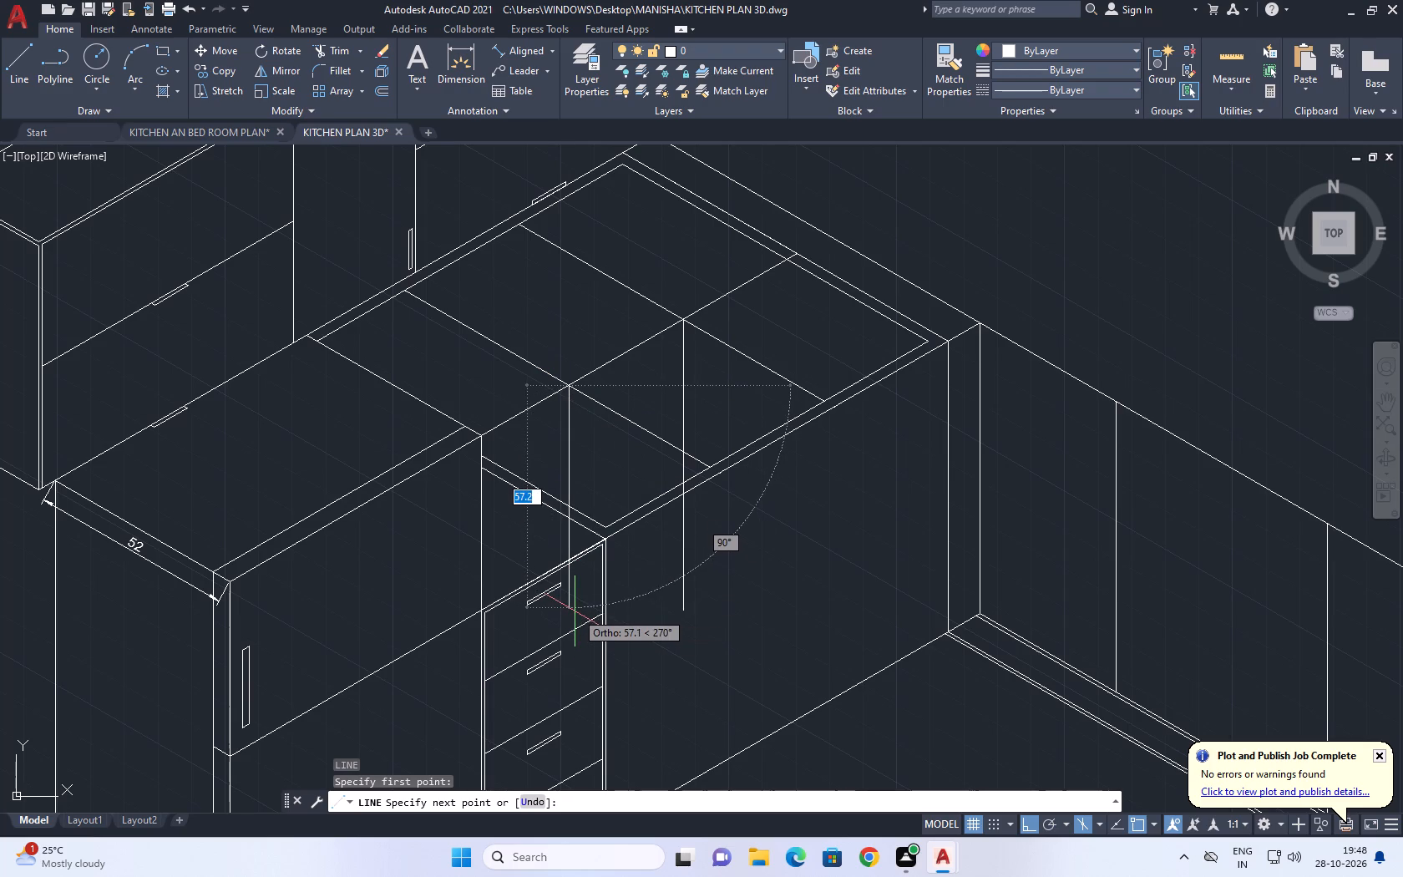
pyautogui.click(574, 611)
pyautogui.press('space')
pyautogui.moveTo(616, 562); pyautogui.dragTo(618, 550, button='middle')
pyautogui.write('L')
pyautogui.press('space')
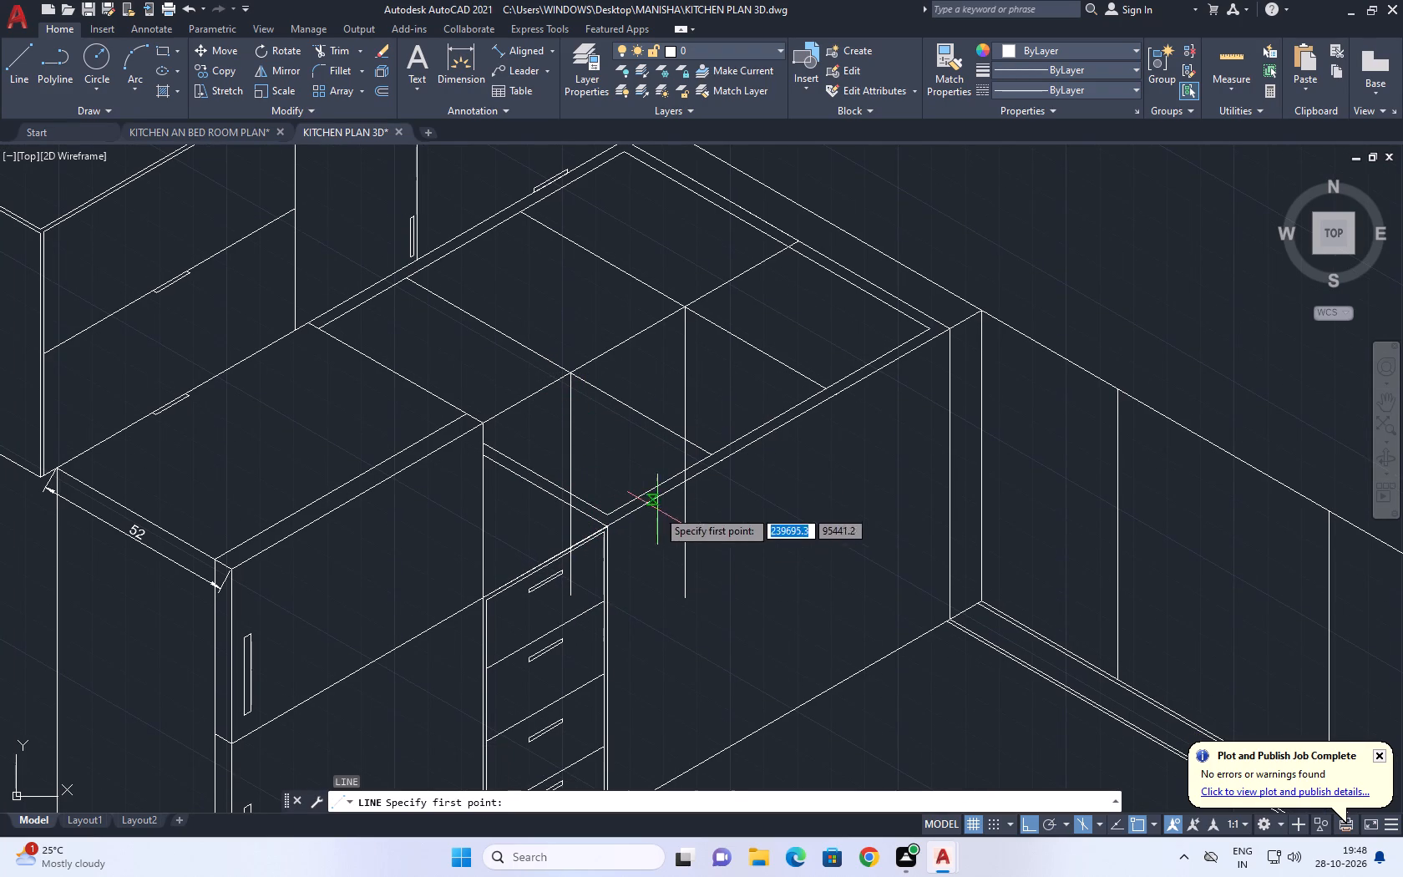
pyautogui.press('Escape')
# Erase the counter's two front edge lines, the cross line nearest the side run, and the small leftover fragment on the front.
pyautogui.moveTo(796, 429); pyautogui.dragTo(743, 430, button='middle')
pyautogui.moveTo(811, 457); pyautogui.dragTo(789, 435)
pyautogui.click(742, 376)
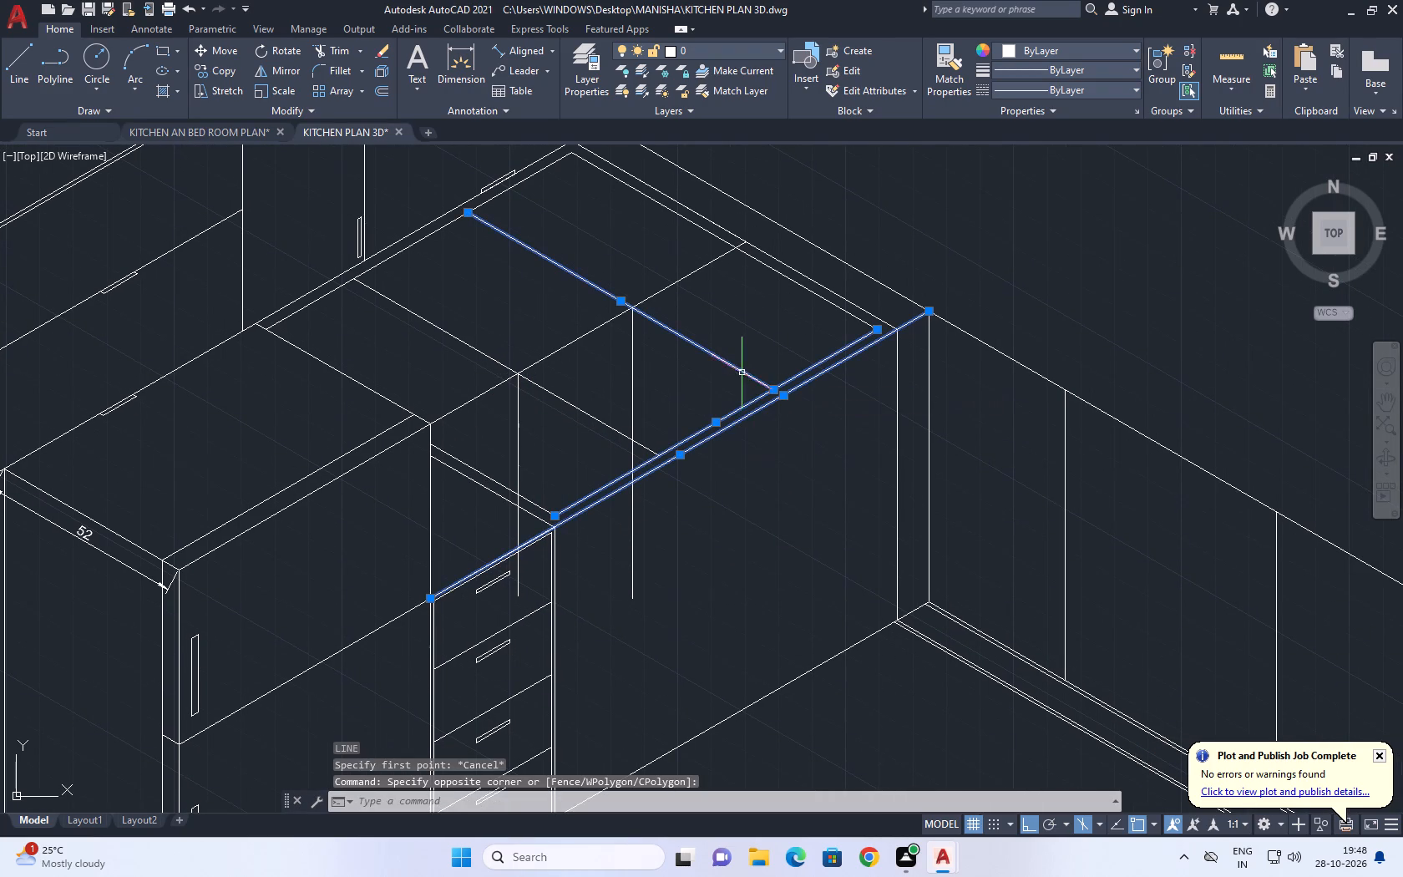
pyautogui.moveTo(754, 395); pyautogui.dragTo(761, 444, button='middle')
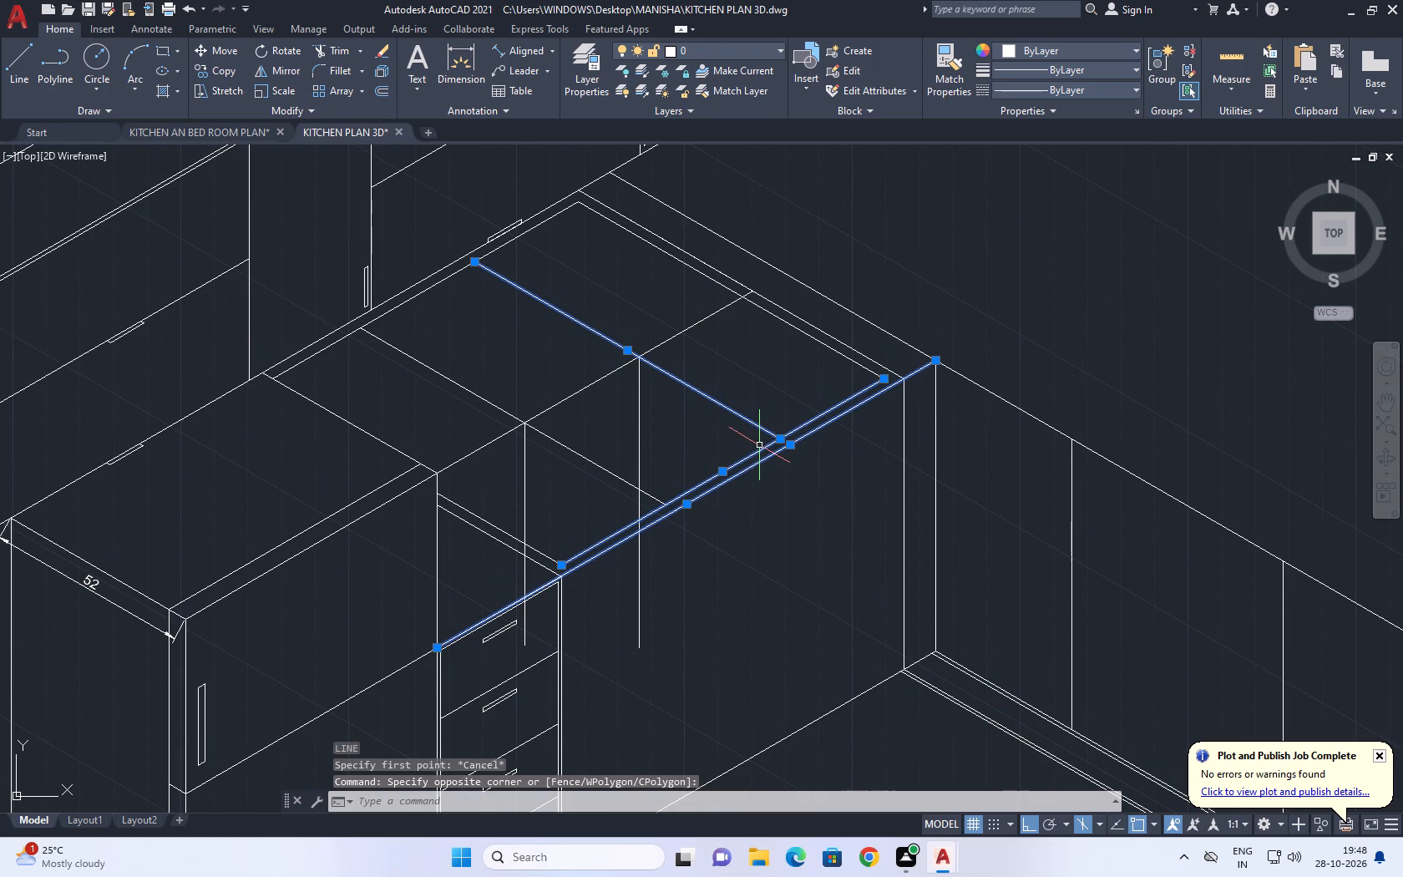
pyautogui.press('Delete')
pyautogui.moveTo(675, 513); pyautogui.dragTo(671, 505)
pyautogui.click(654, 481)
pyautogui.click(660, 515)
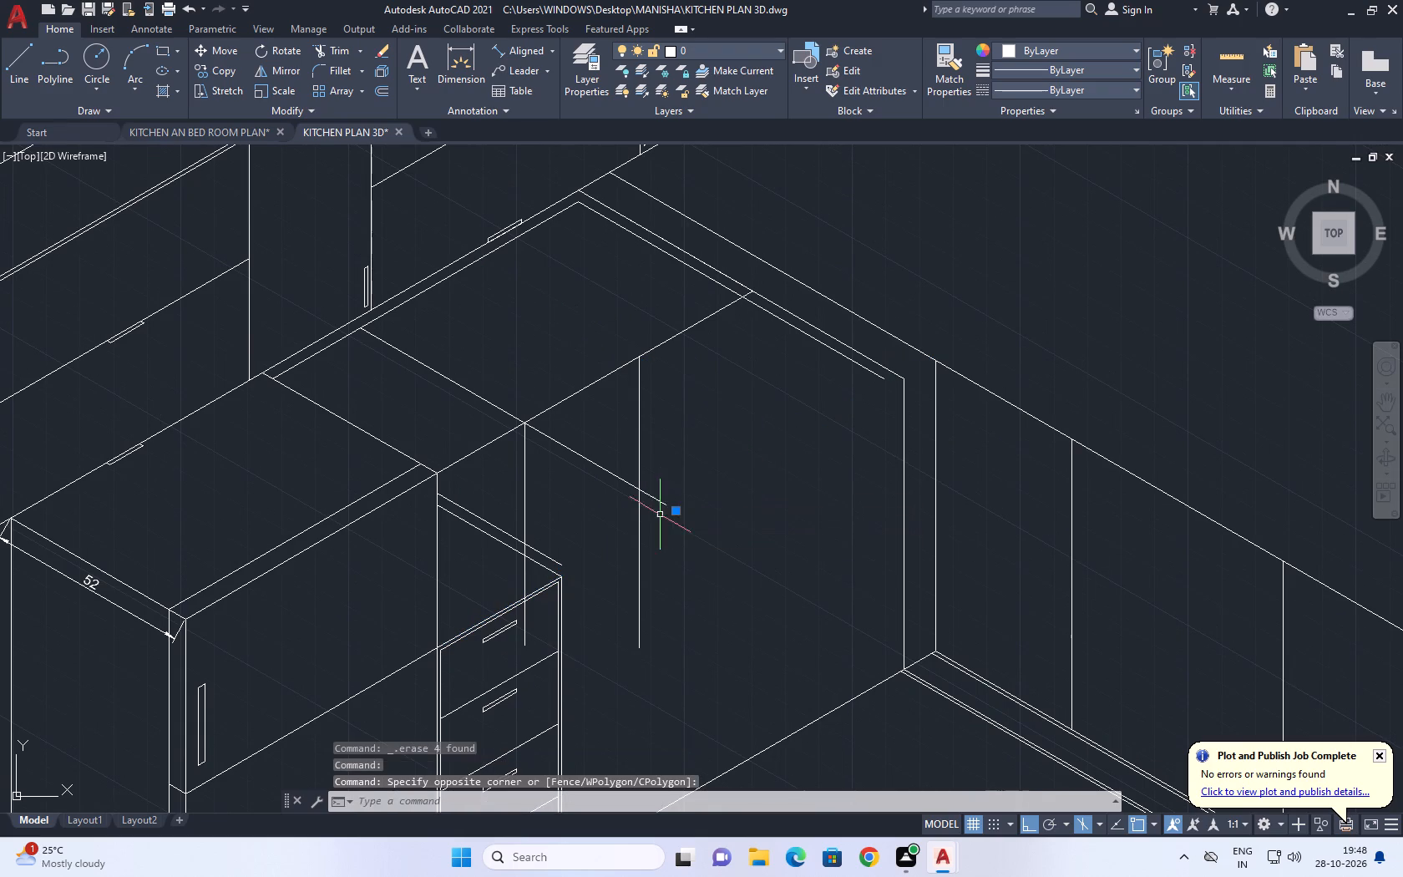
pyautogui.press('Delete')
pyautogui.click(672, 508)
pyautogui.click(654, 494)
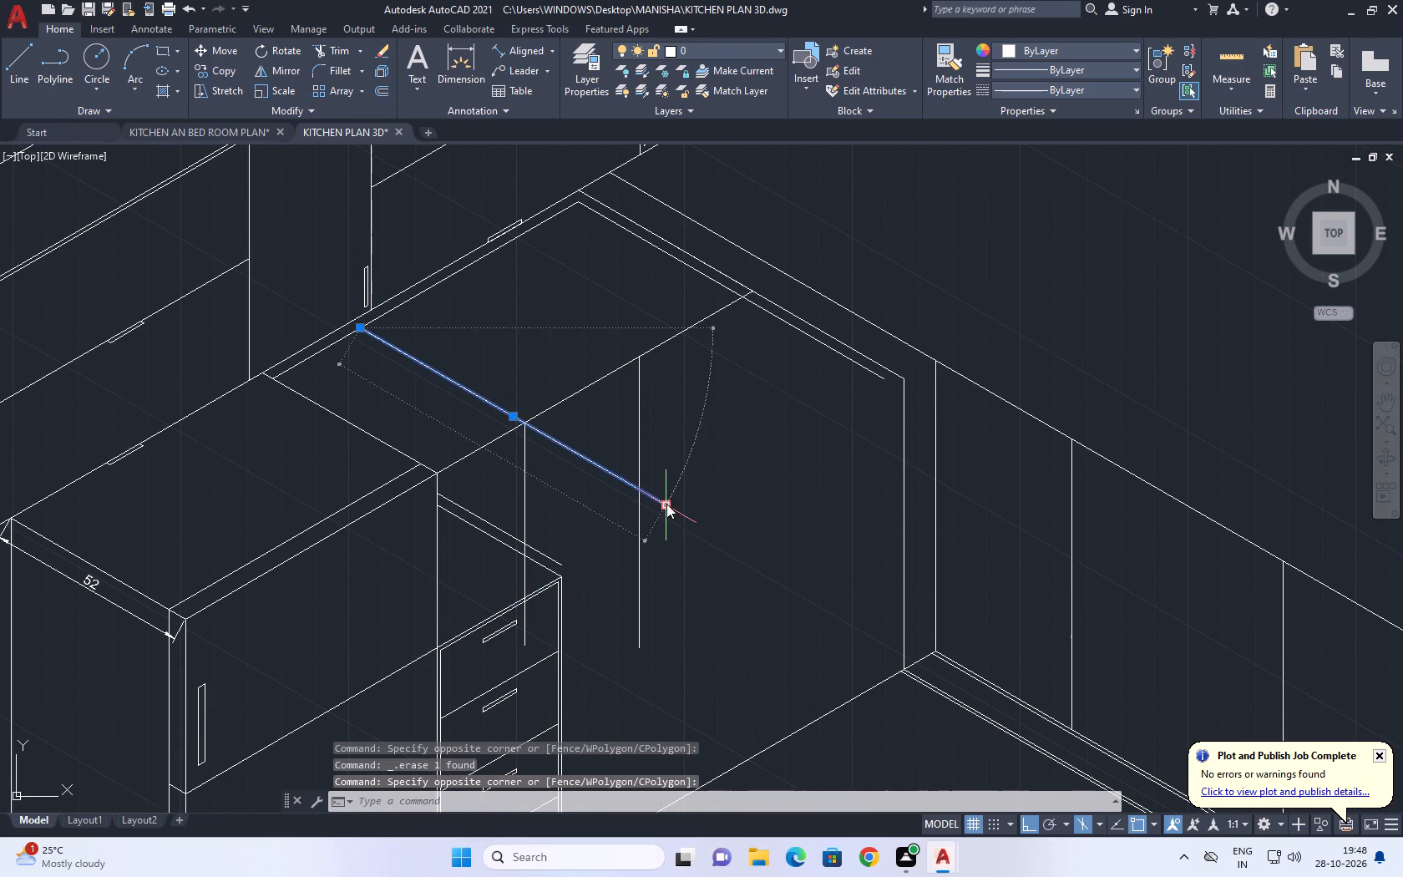
pyautogui.press('Escape')
# Trim the remaining cross line back to the countertop's middle line, removing its front part on both sides of the vertical divider.
pyautogui.moveTo(588, 416); pyautogui.dragTo(623, 429, button='middle')
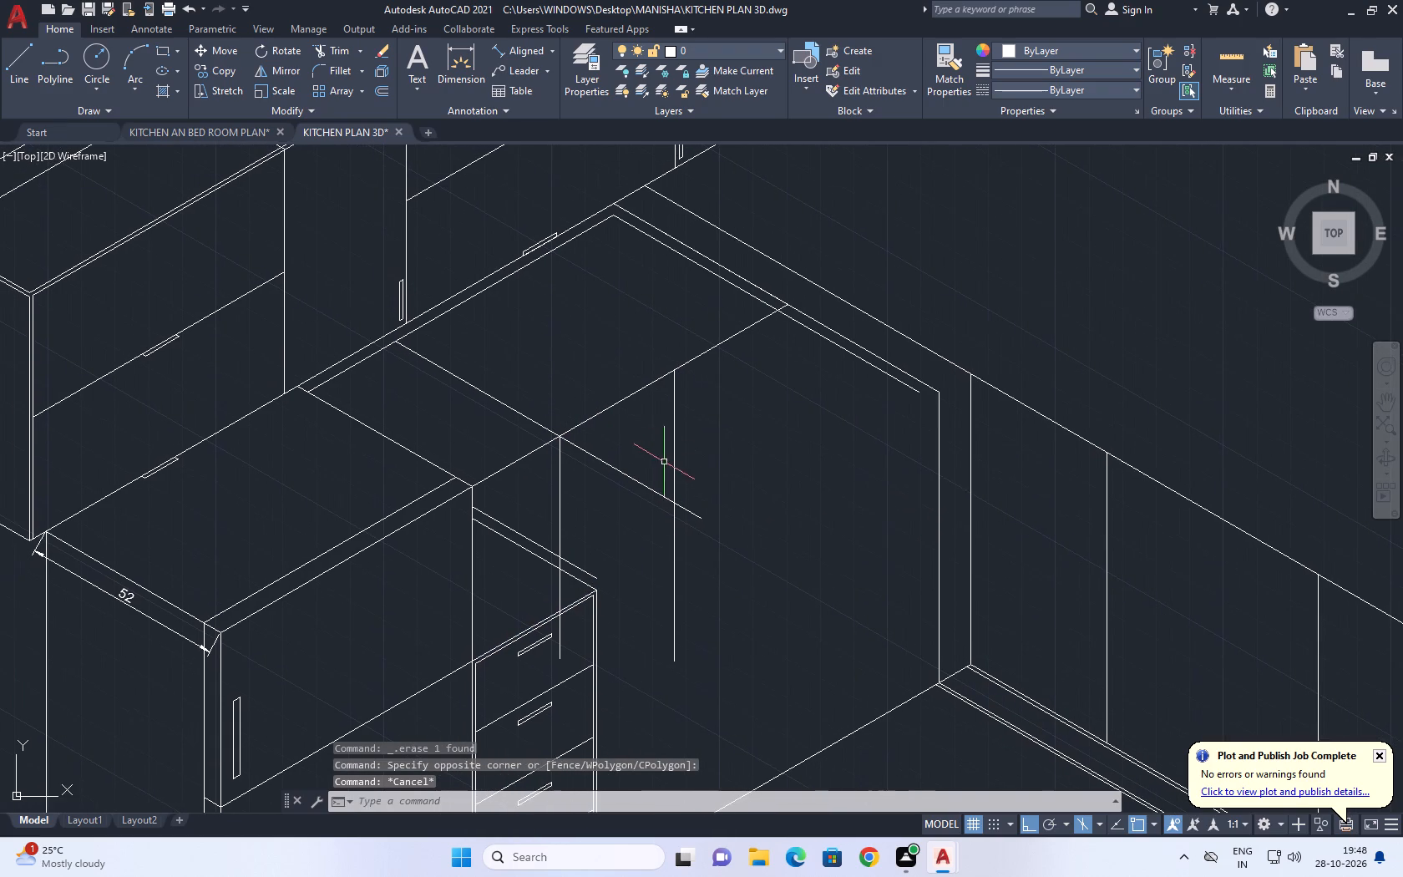
pyautogui.press('t')
pyautogui.press('r')
pyautogui.press('space')
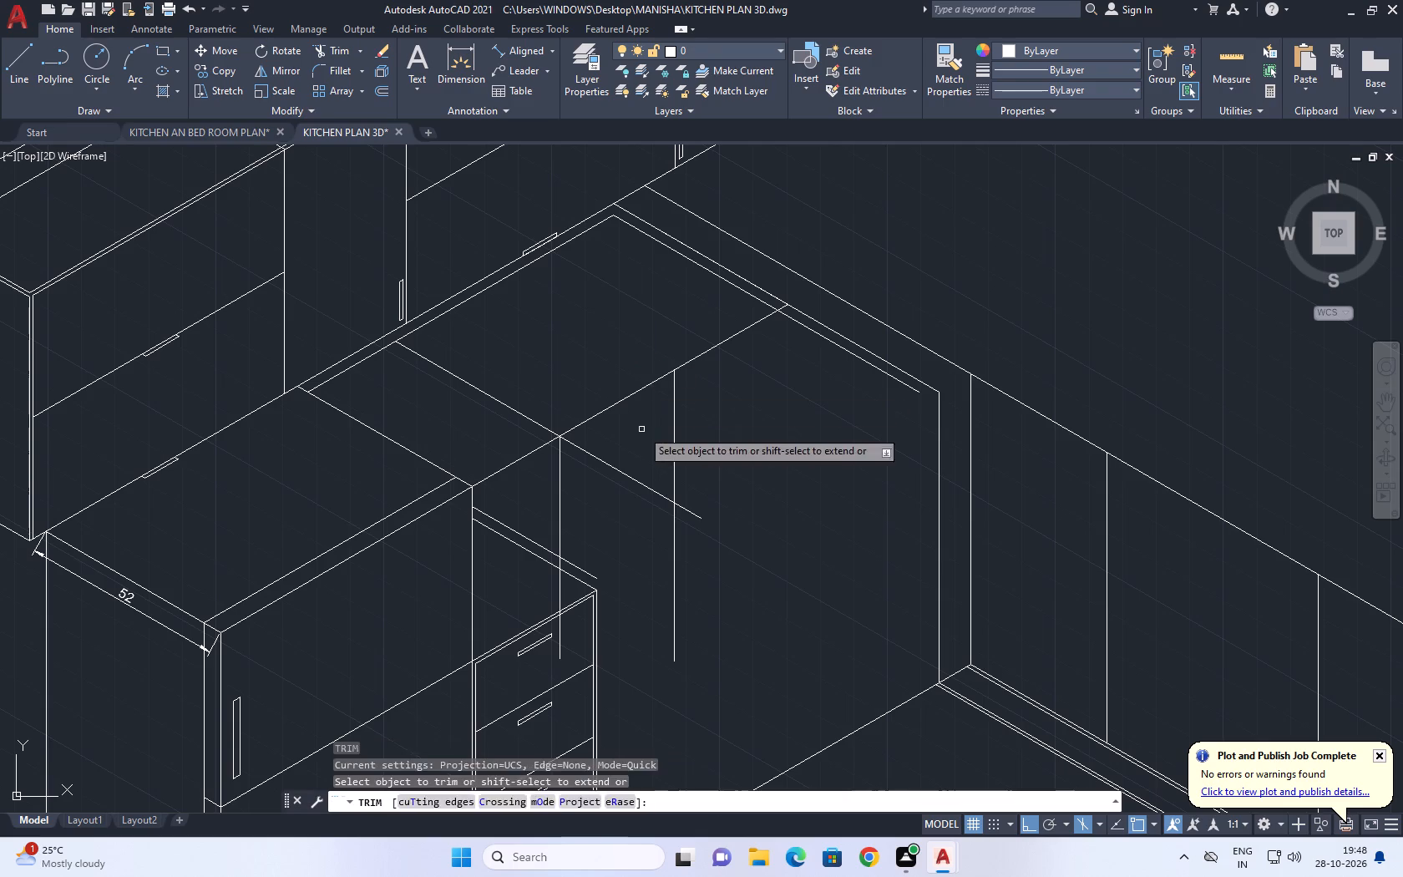
pyautogui.click(641, 429)
pyautogui.click(605, 483)
pyautogui.click(687, 510)
pyautogui.scroll(-2, 696, 496)
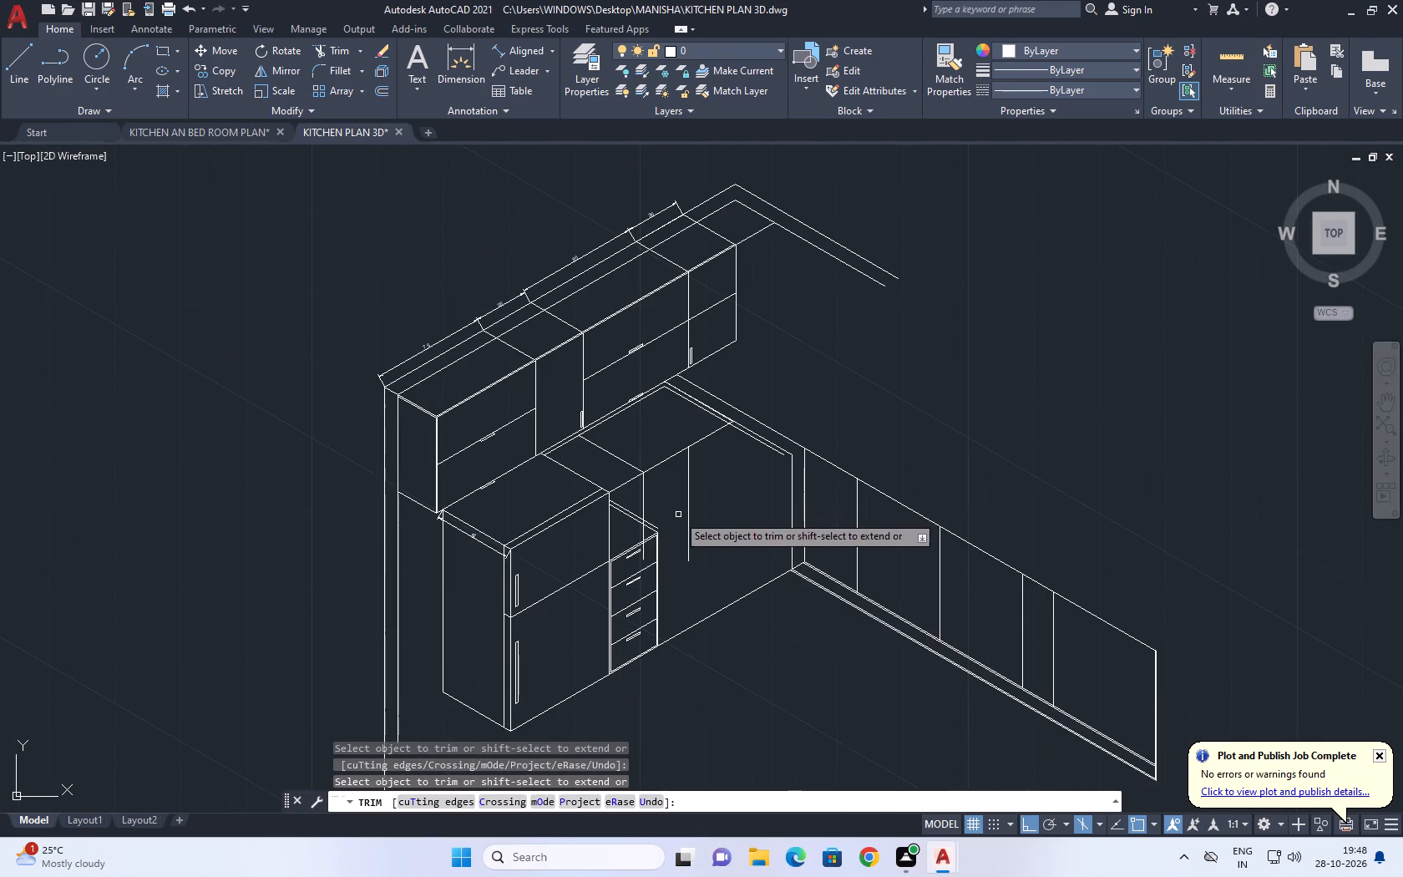
# Erase the upper of the two parallel cross lines above the drawer stack, running from the tall unit to the drawers' corner.
pyautogui.press('space')
pyautogui.moveTo(646, 535); pyautogui.dragTo(637, 448, button='middle')
pyautogui.scroll(2, 632, 423)
pyautogui.moveTo(654, 471); pyautogui.dragTo(656, 457, button='middle')
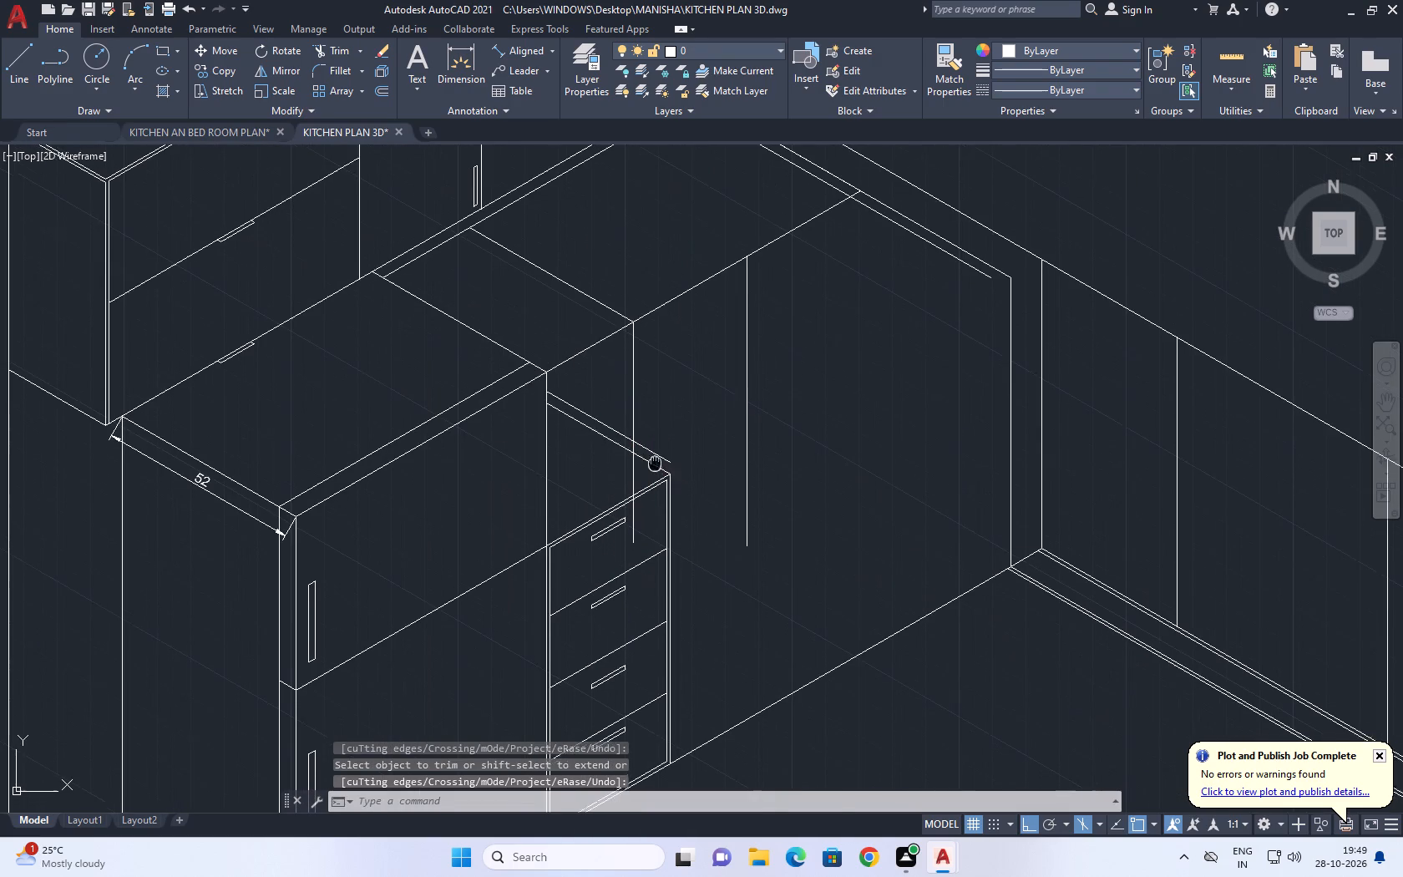
pyautogui.moveTo(656, 457); pyautogui.dragTo(666, 415, button='middle')
pyautogui.moveTo(685, 447); pyautogui.dragTo(658, 383, button='middle')
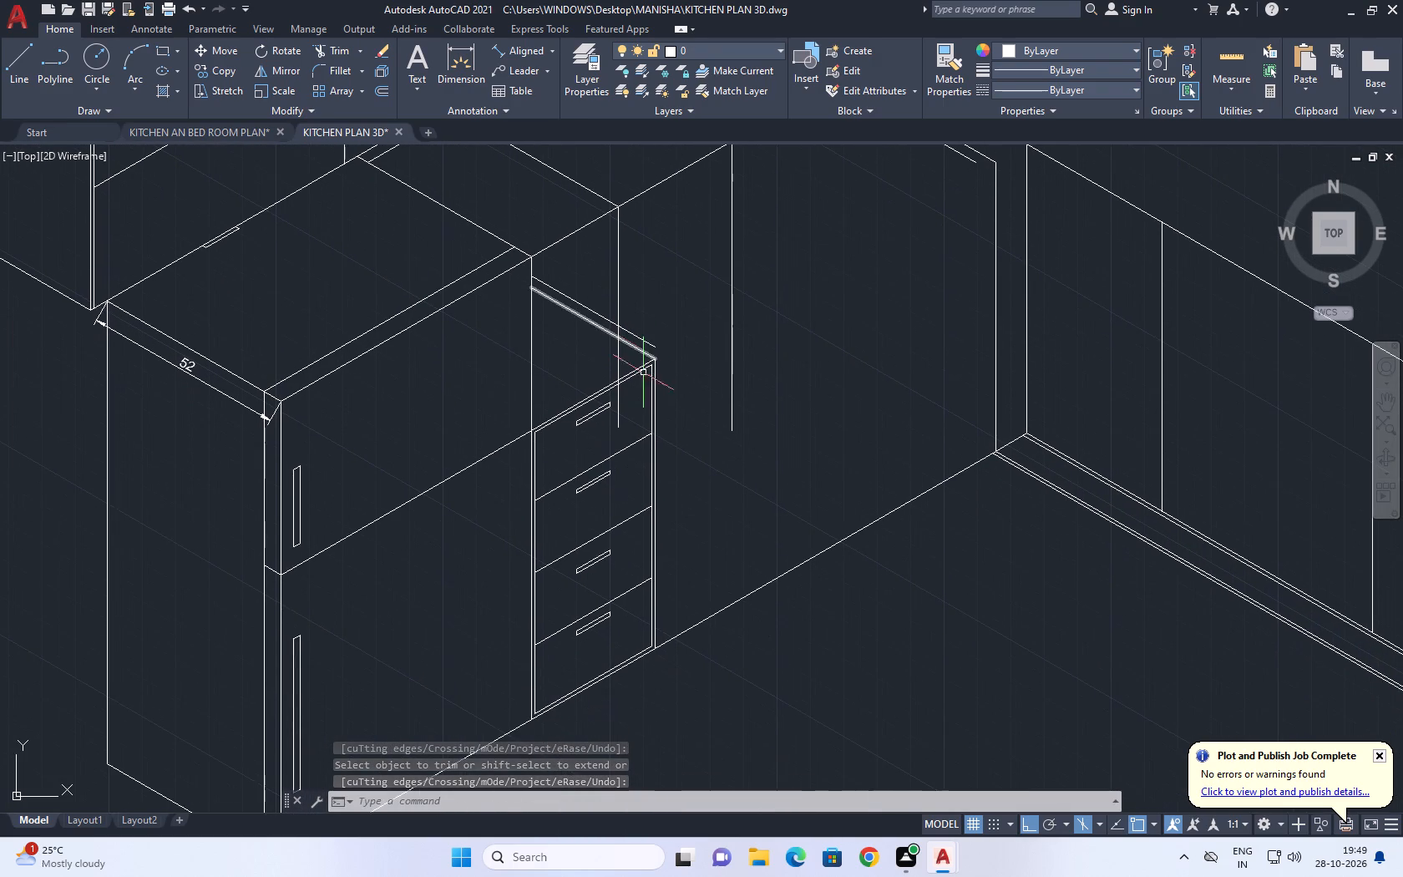
pyautogui.scroll(-1, 630, 388)
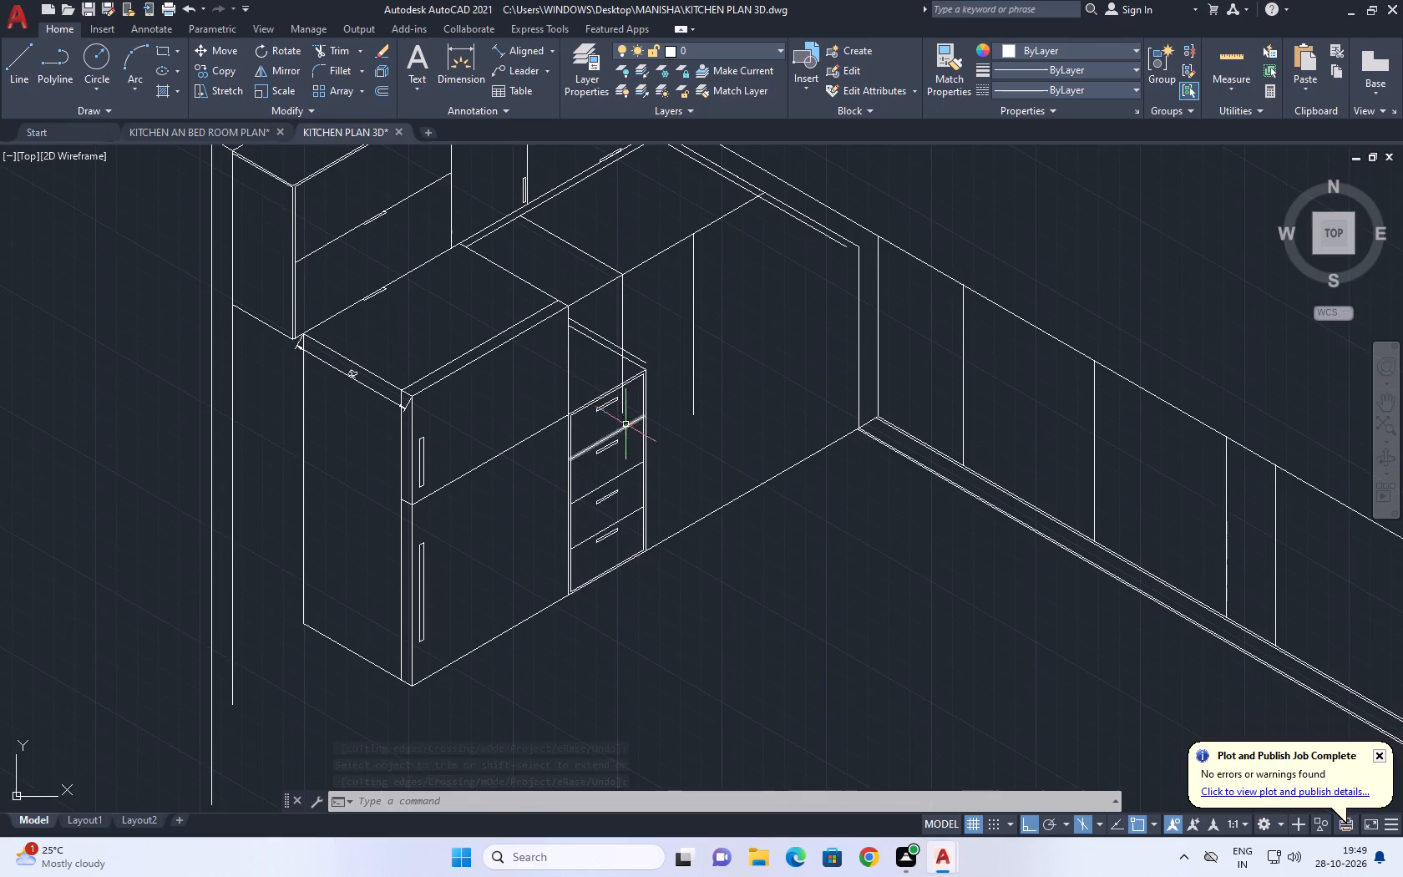
pyautogui.moveTo(634, 438); pyautogui.dragTo(676, 528, button='middle')
pyautogui.scroll(1, 667, 494)
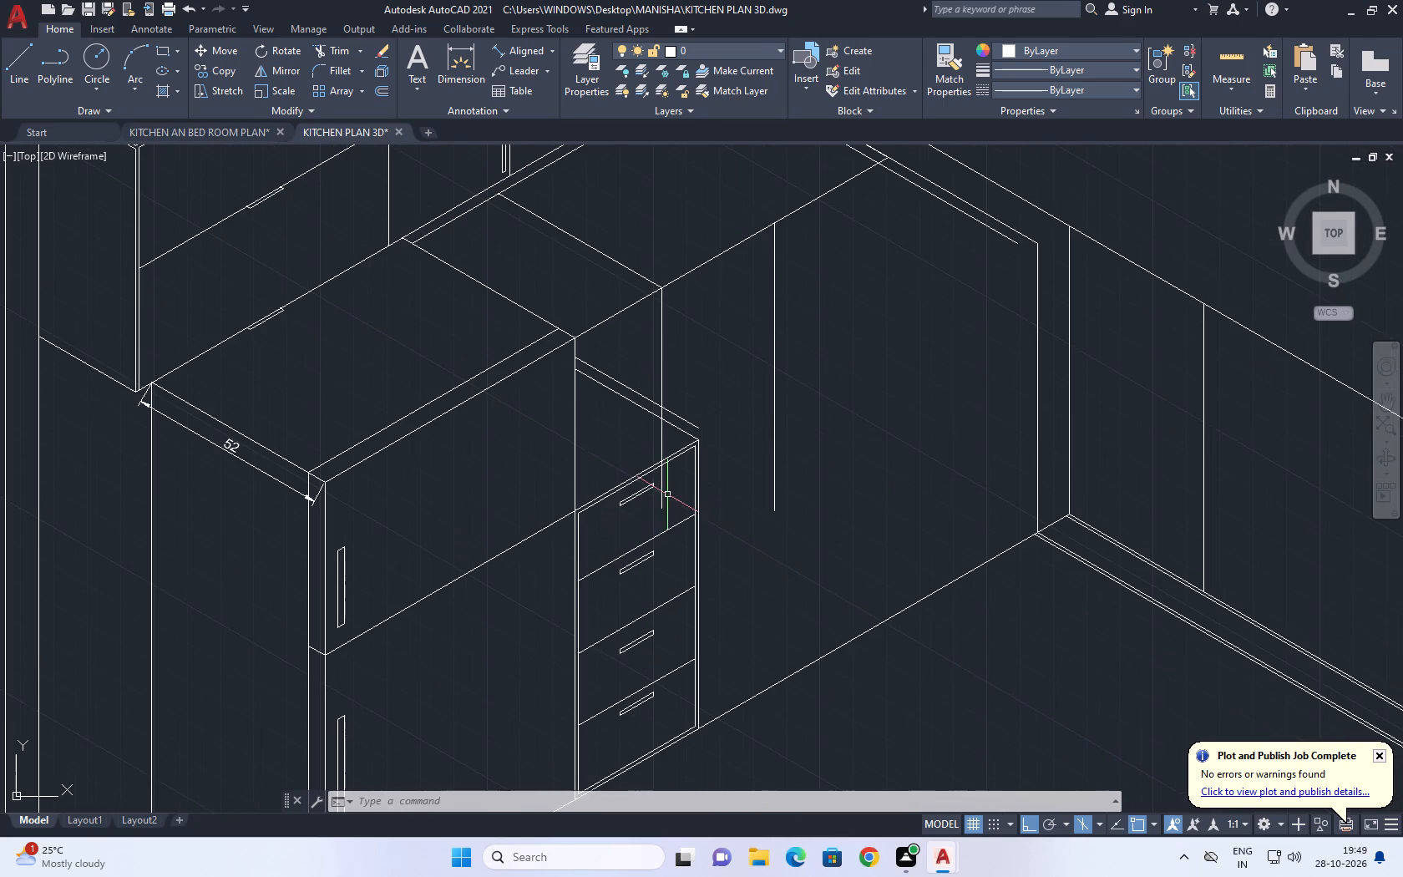
pyautogui.moveTo(686, 492); pyautogui.dragTo(685, 436, button='middle')
pyautogui.scroll(1, 692, 397)
pyautogui.click(714, 329)
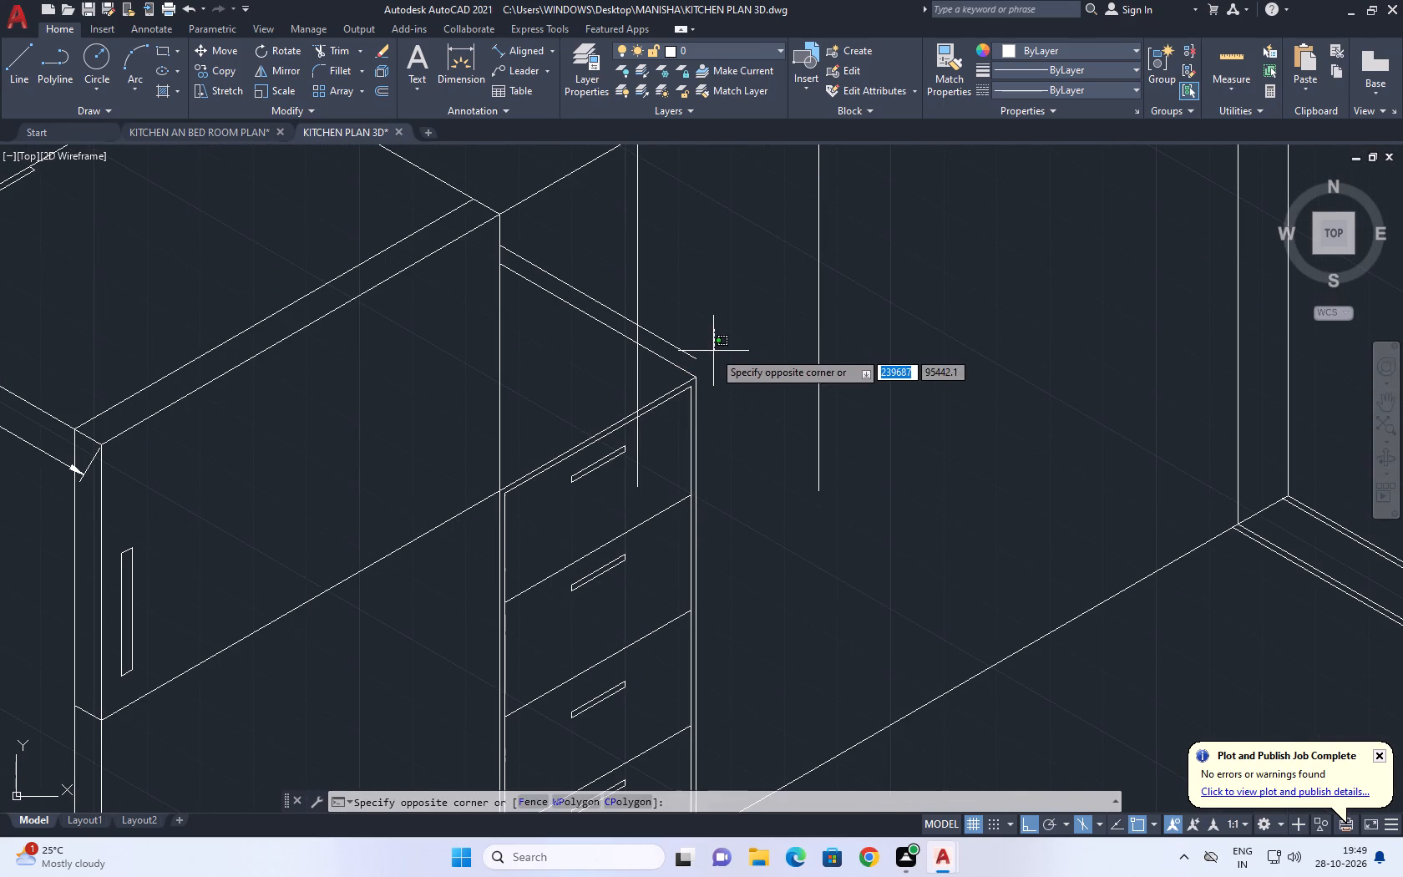
pyautogui.press('Escape')
pyautogui.click(691, 353)
pyautogui.press('Delete')
pyautogui.scroll(-2, 694, 361)
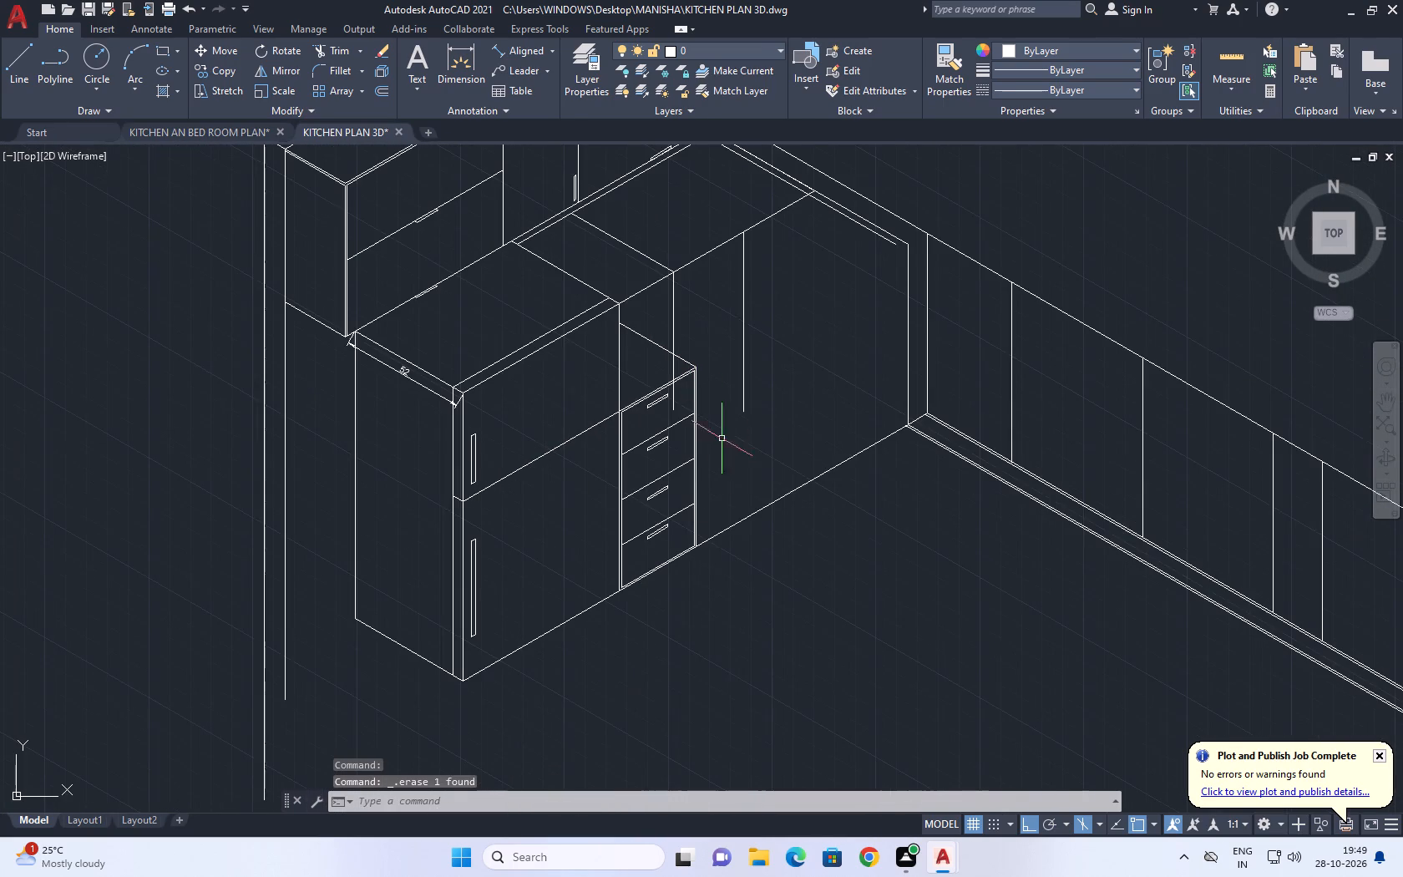
# Erase the floor line running from the drawer stack's bottom corner to the side run's base.
pyautogui.moveTo(749, 540); pyautogui.dragTo(746, 512)
pyautogui.click(728, 459)
pyautogui.press('Delete')
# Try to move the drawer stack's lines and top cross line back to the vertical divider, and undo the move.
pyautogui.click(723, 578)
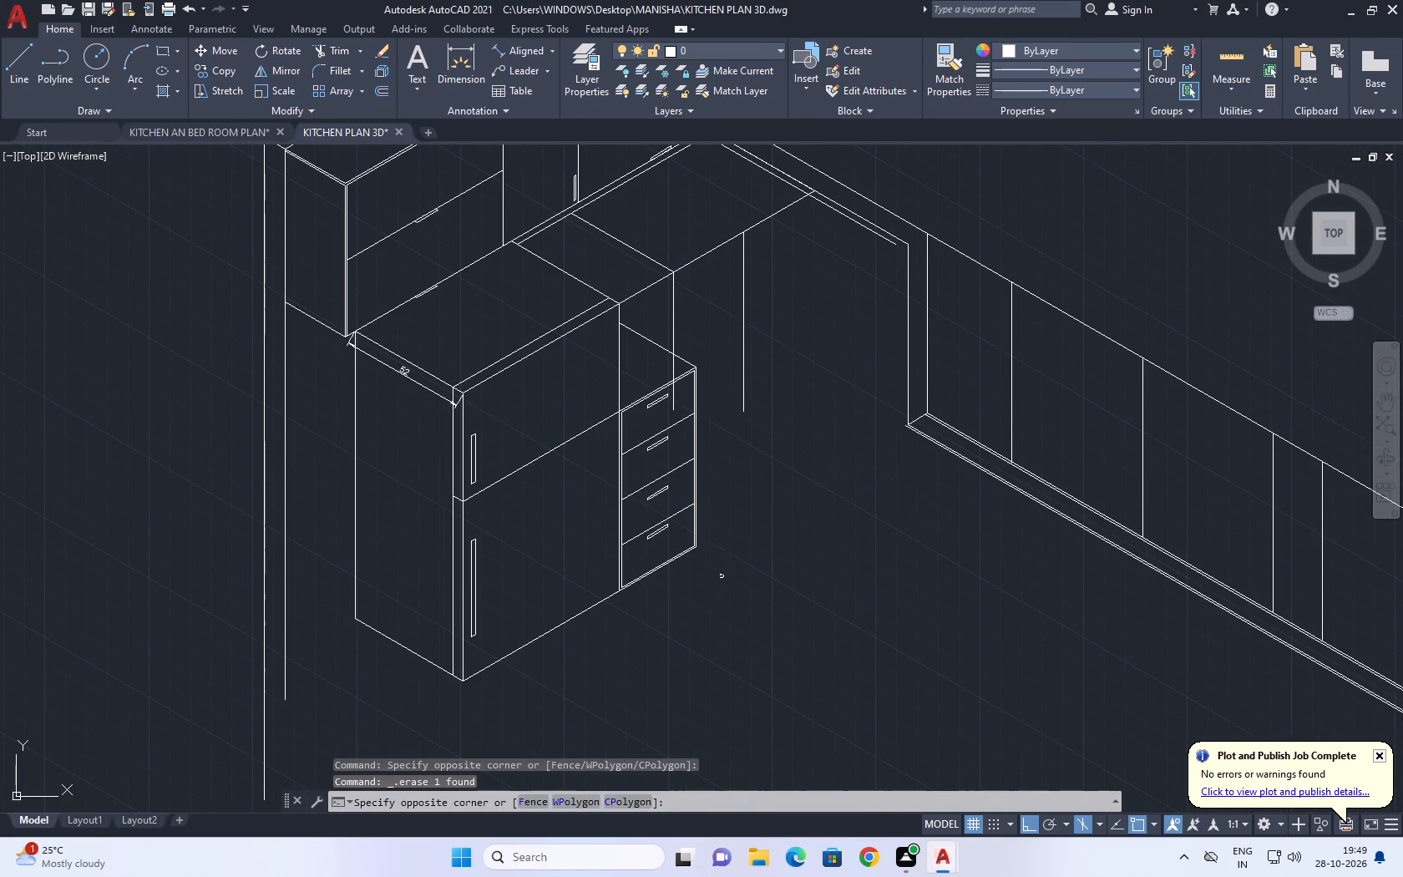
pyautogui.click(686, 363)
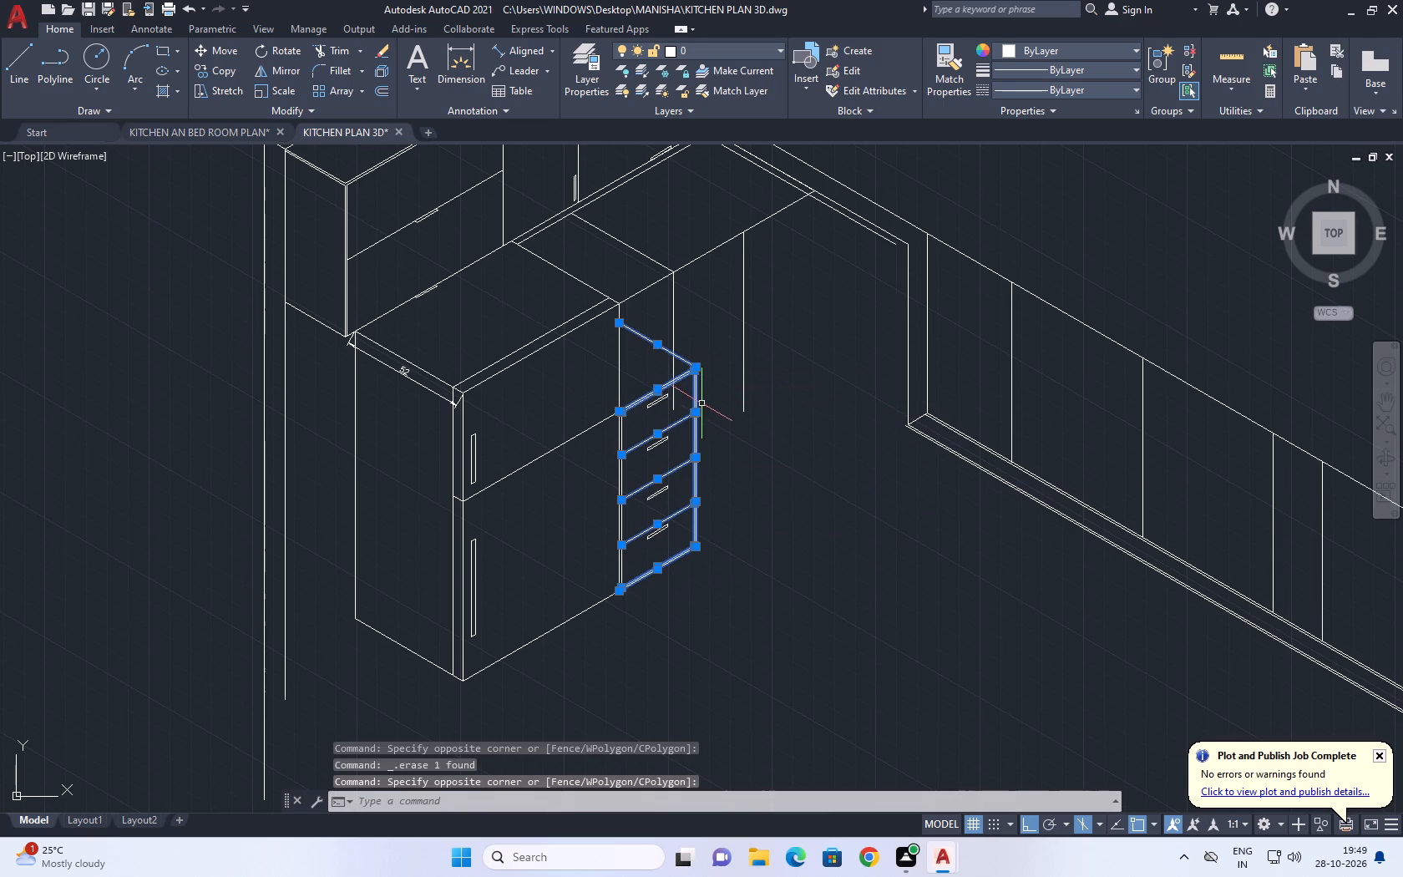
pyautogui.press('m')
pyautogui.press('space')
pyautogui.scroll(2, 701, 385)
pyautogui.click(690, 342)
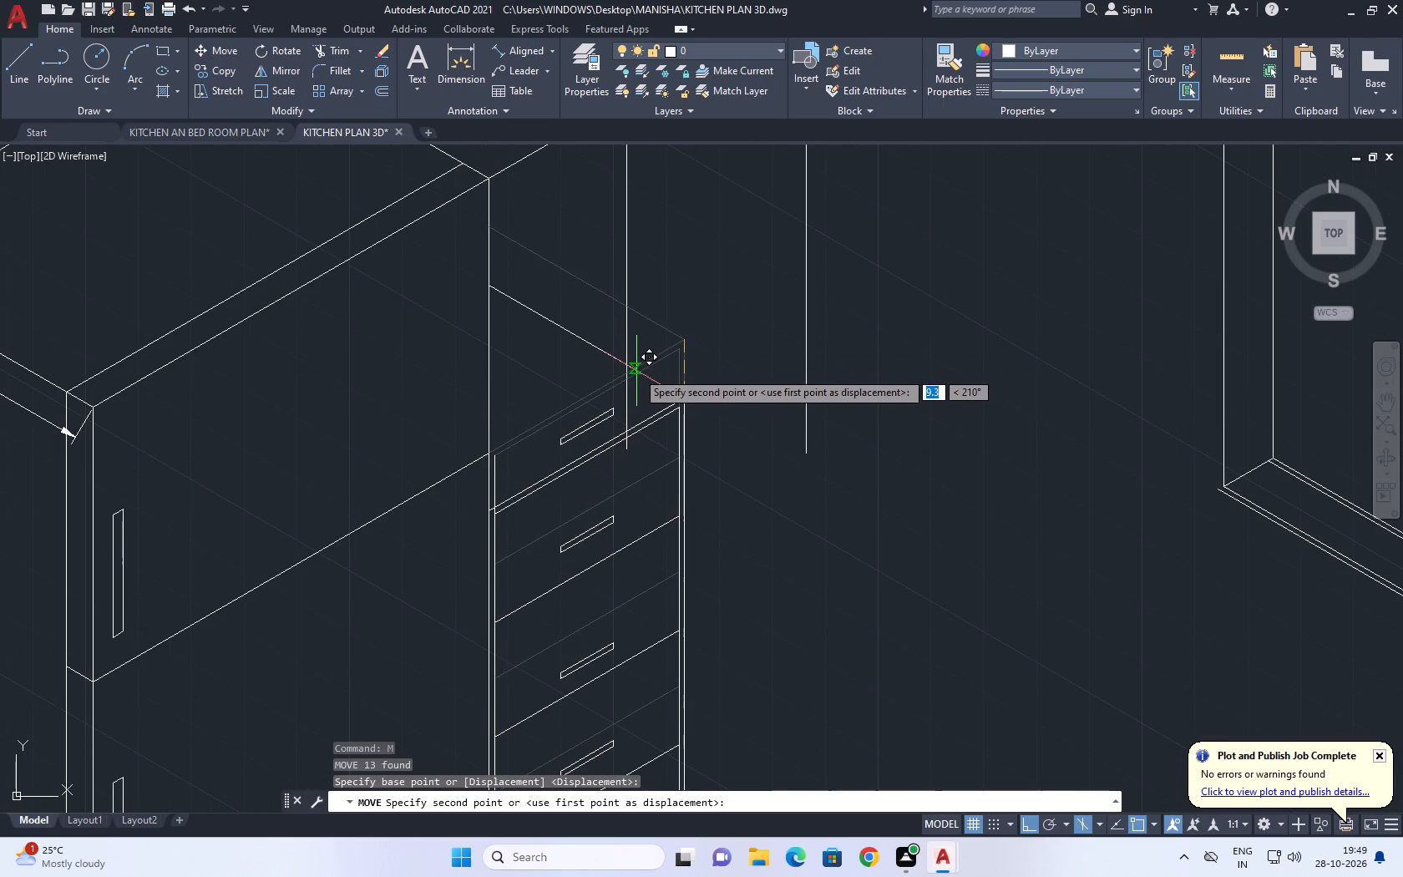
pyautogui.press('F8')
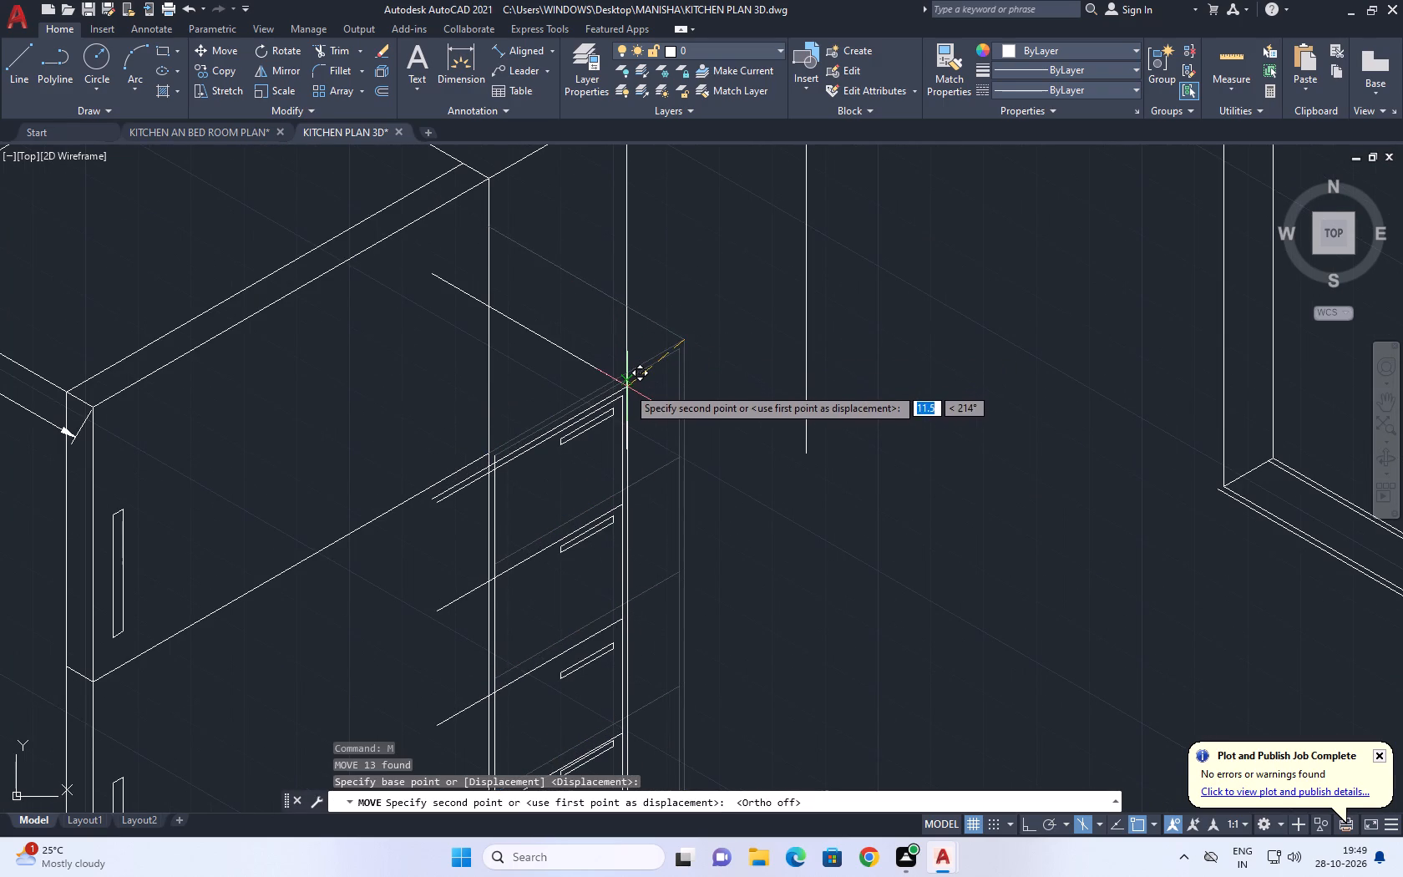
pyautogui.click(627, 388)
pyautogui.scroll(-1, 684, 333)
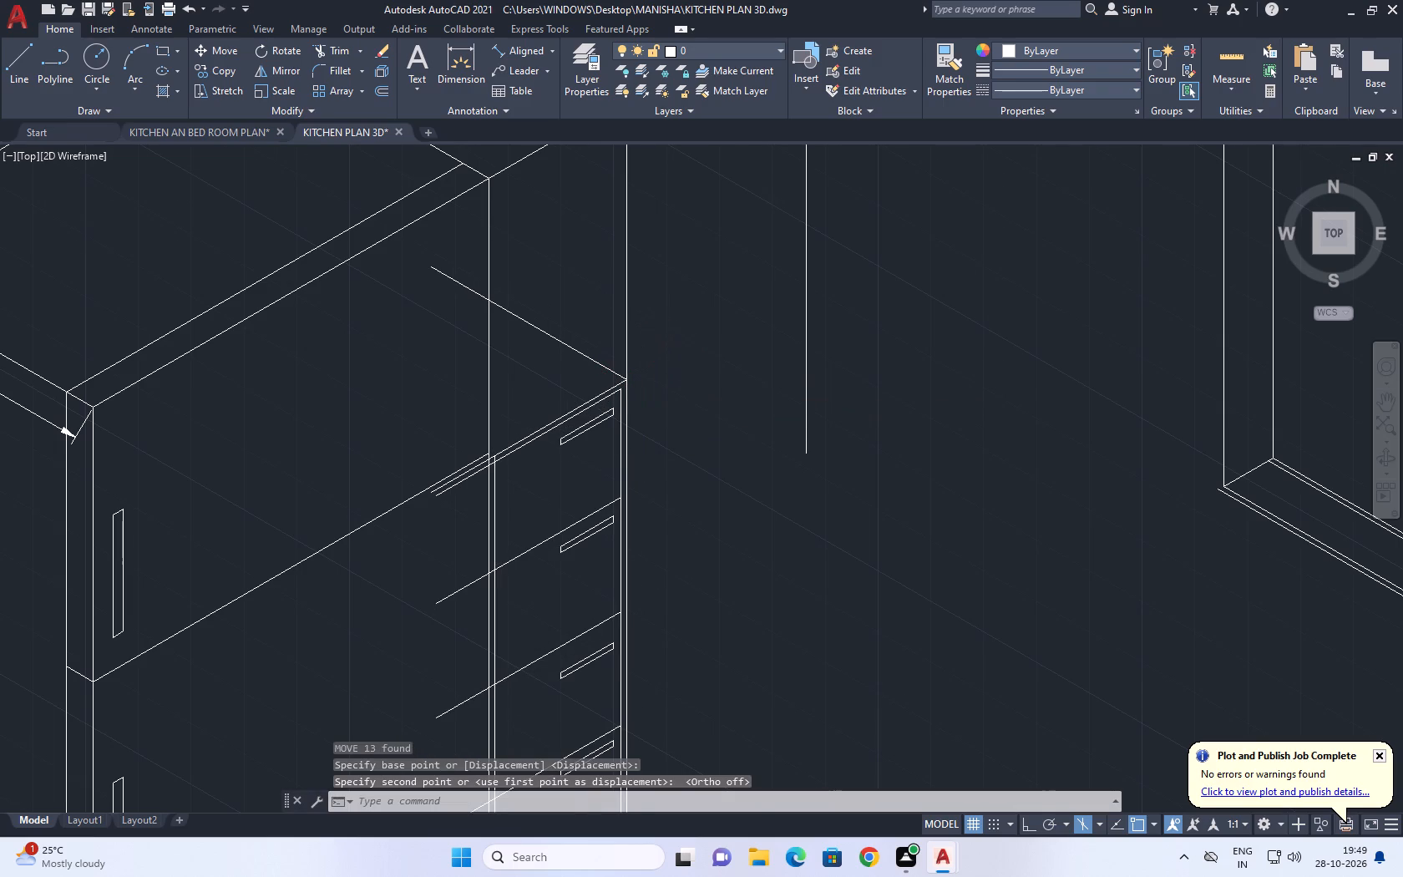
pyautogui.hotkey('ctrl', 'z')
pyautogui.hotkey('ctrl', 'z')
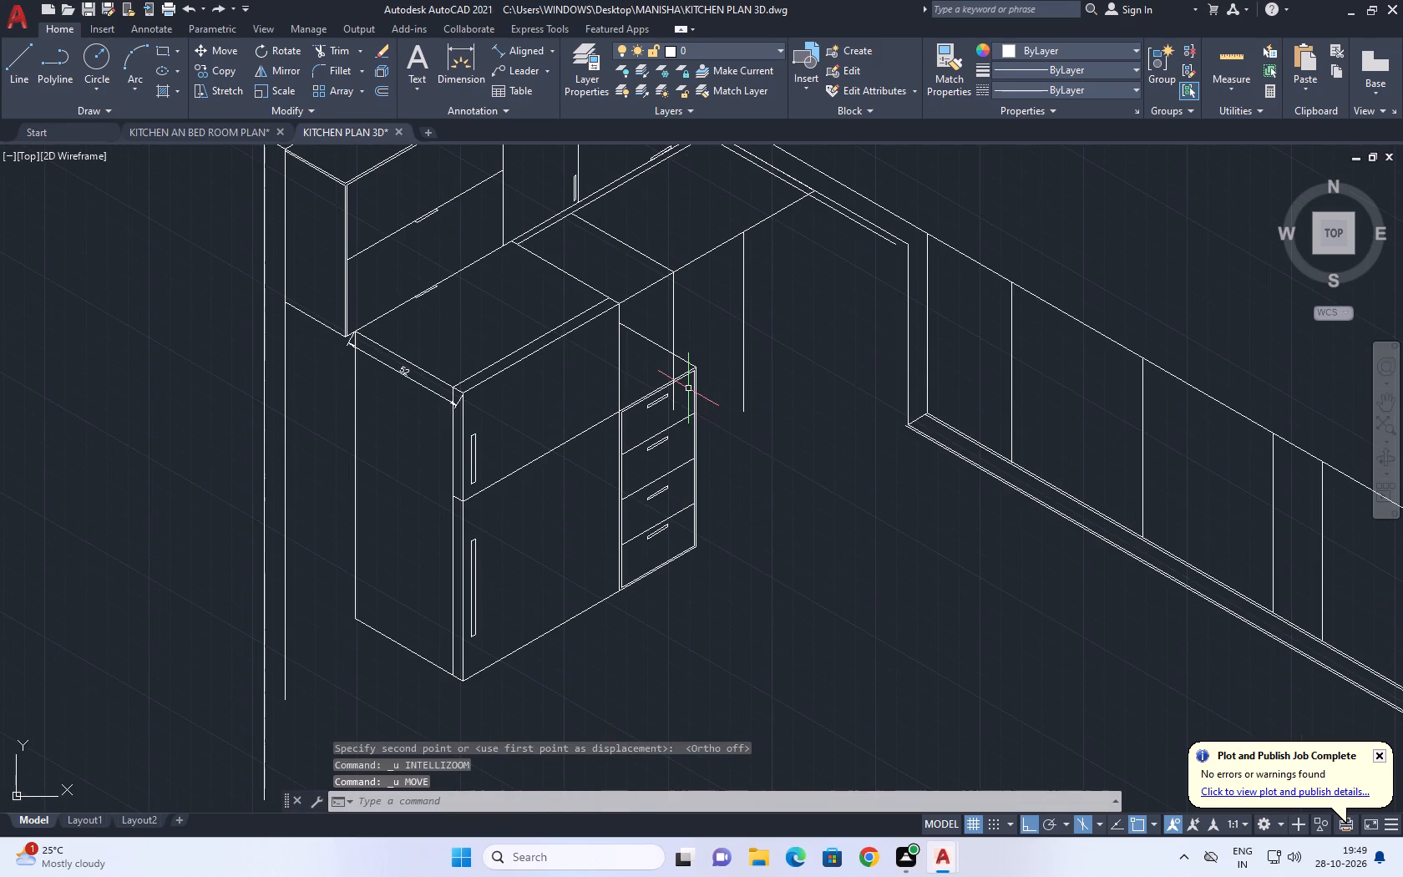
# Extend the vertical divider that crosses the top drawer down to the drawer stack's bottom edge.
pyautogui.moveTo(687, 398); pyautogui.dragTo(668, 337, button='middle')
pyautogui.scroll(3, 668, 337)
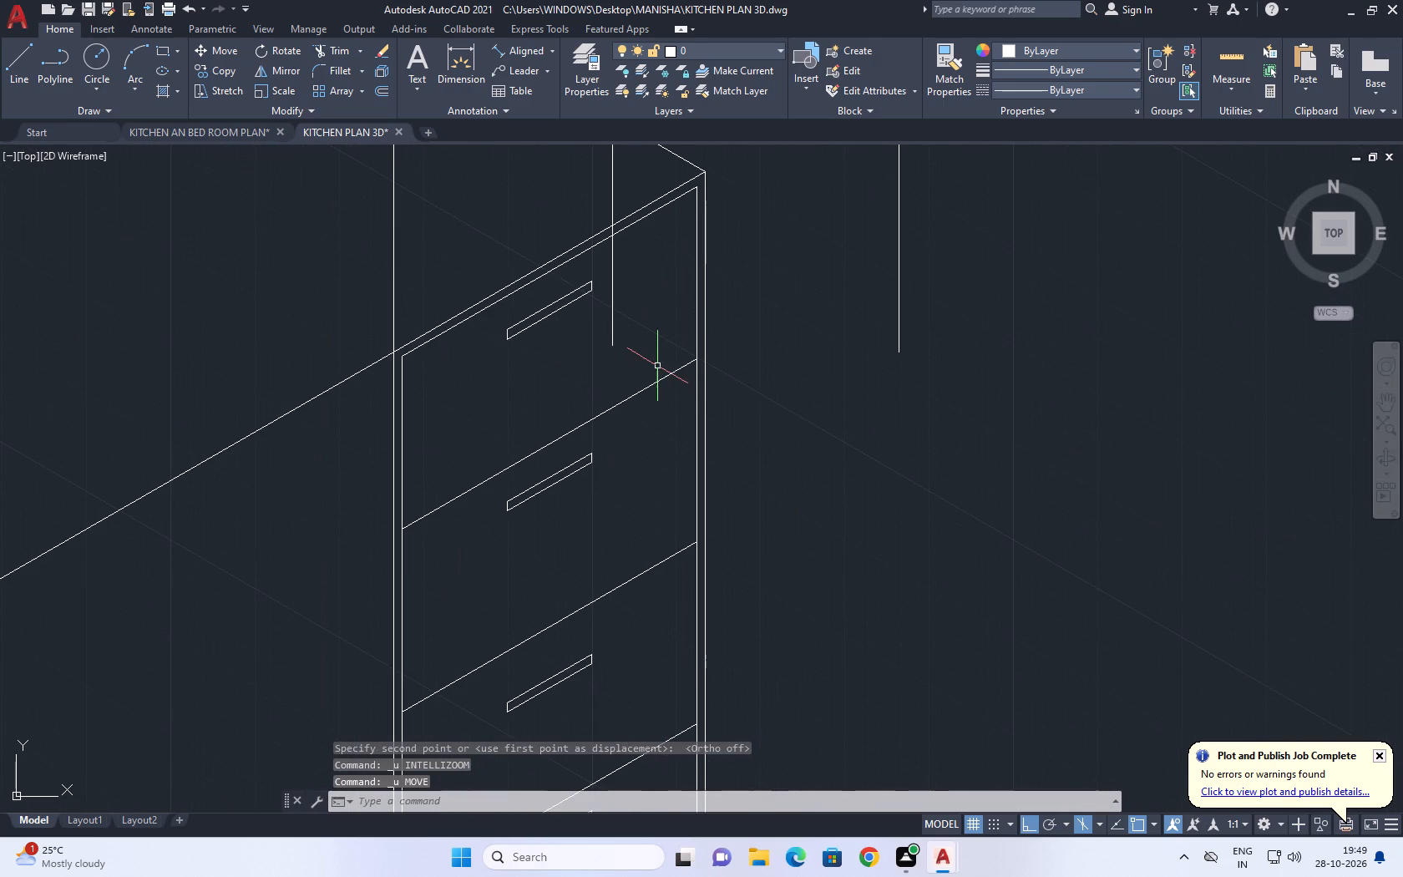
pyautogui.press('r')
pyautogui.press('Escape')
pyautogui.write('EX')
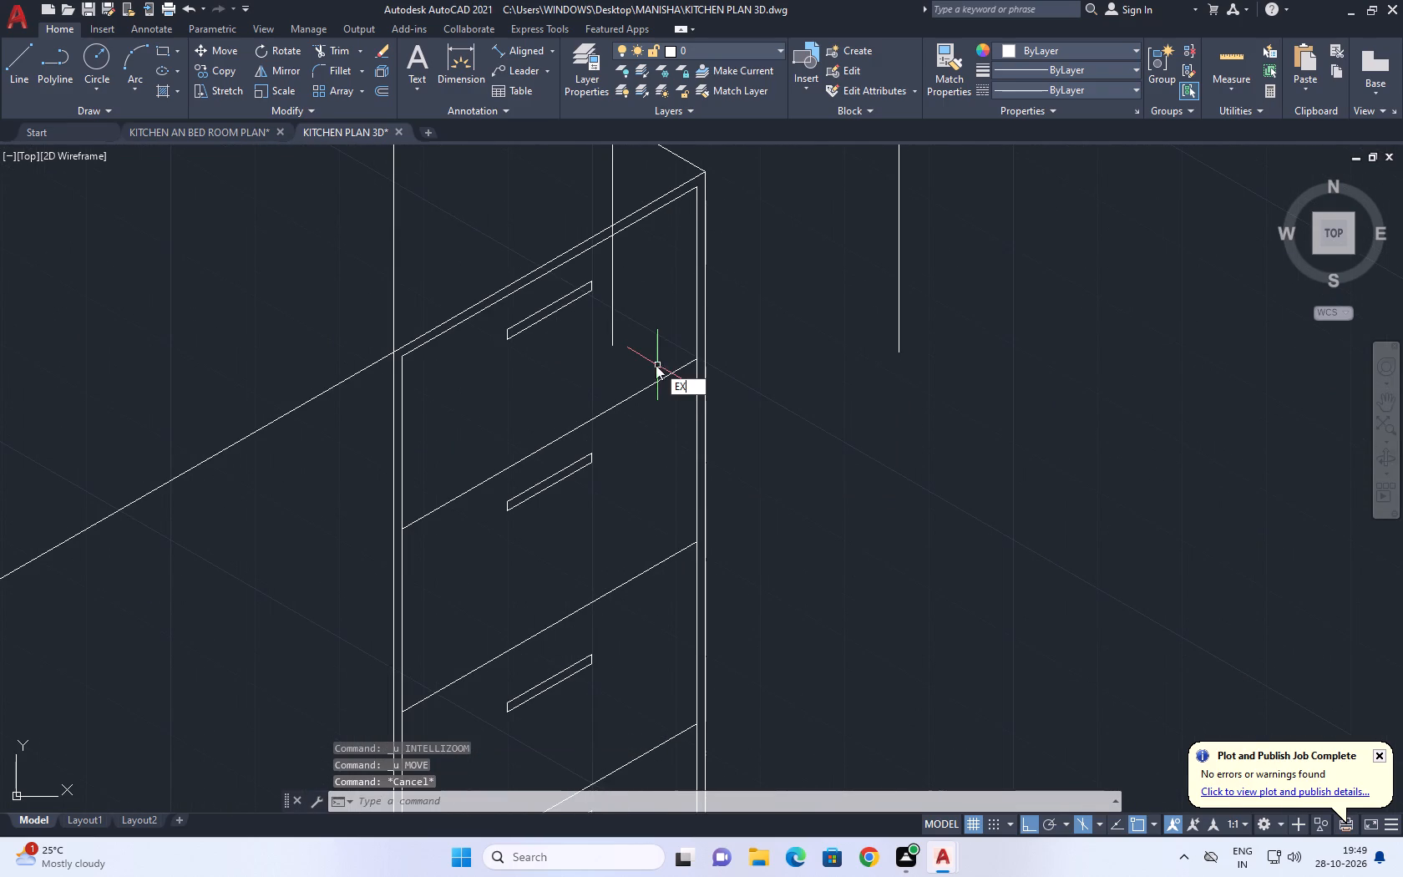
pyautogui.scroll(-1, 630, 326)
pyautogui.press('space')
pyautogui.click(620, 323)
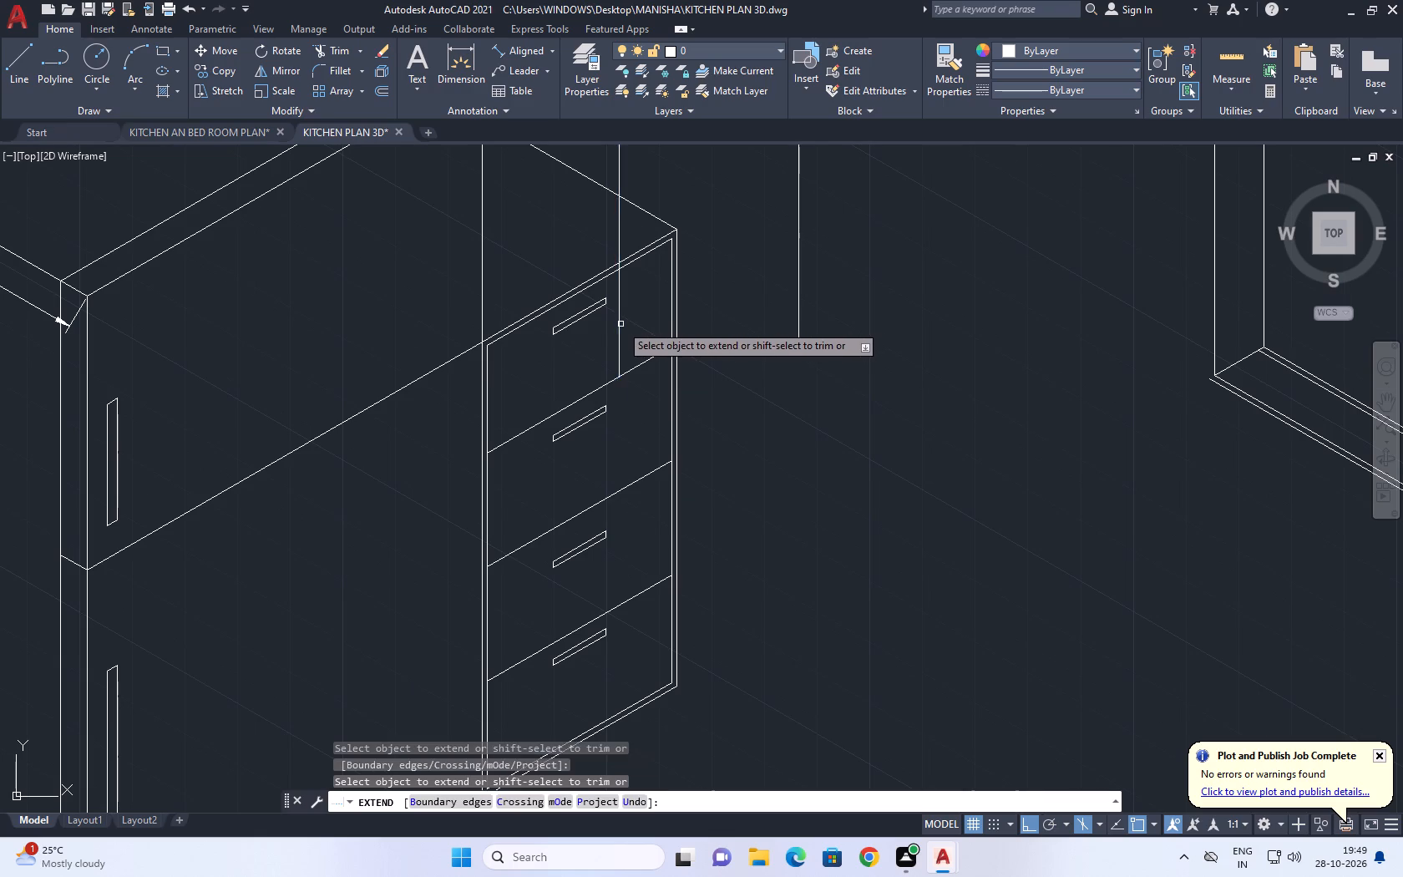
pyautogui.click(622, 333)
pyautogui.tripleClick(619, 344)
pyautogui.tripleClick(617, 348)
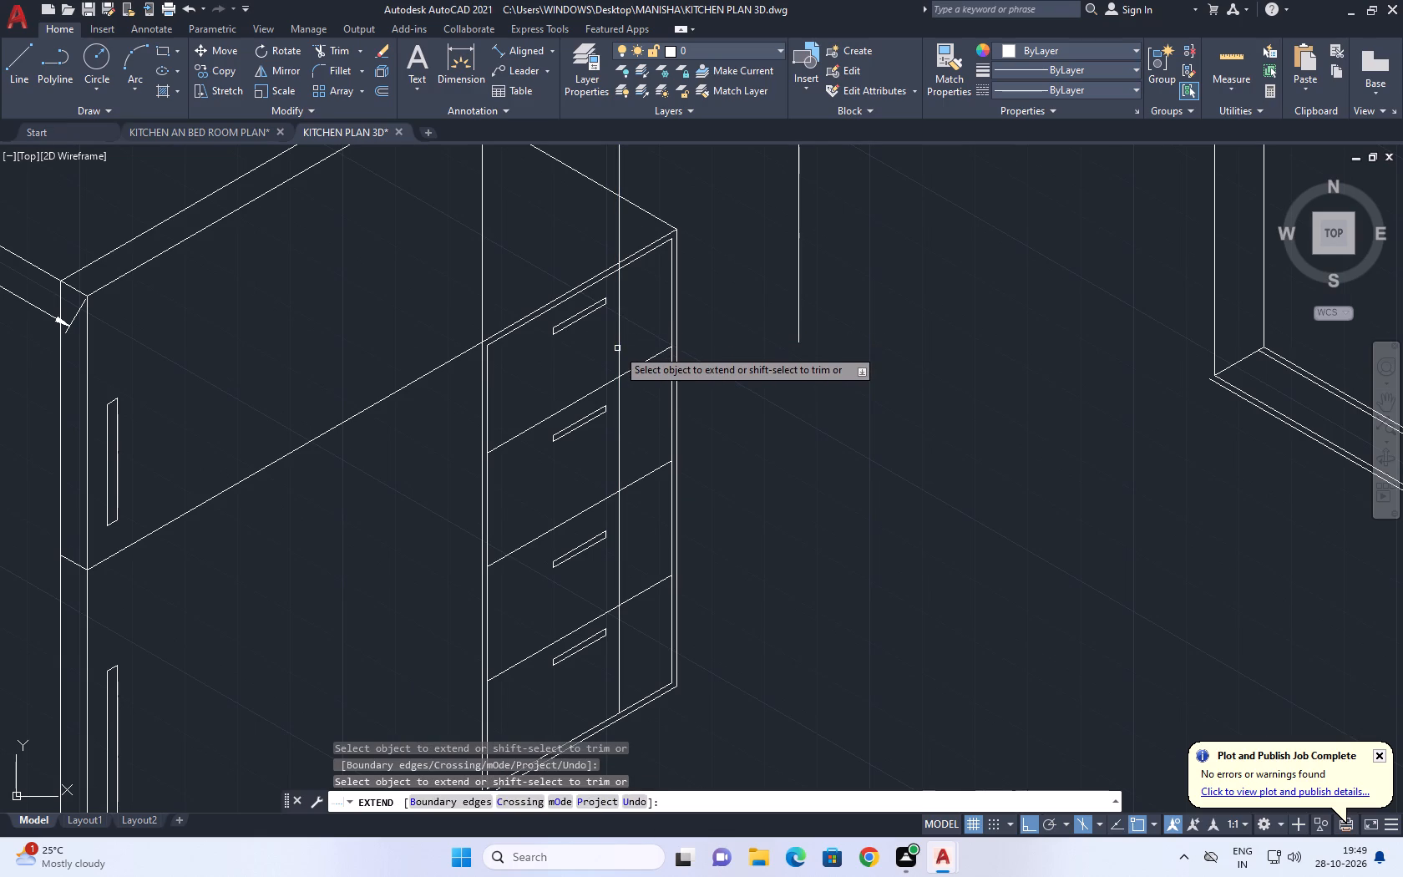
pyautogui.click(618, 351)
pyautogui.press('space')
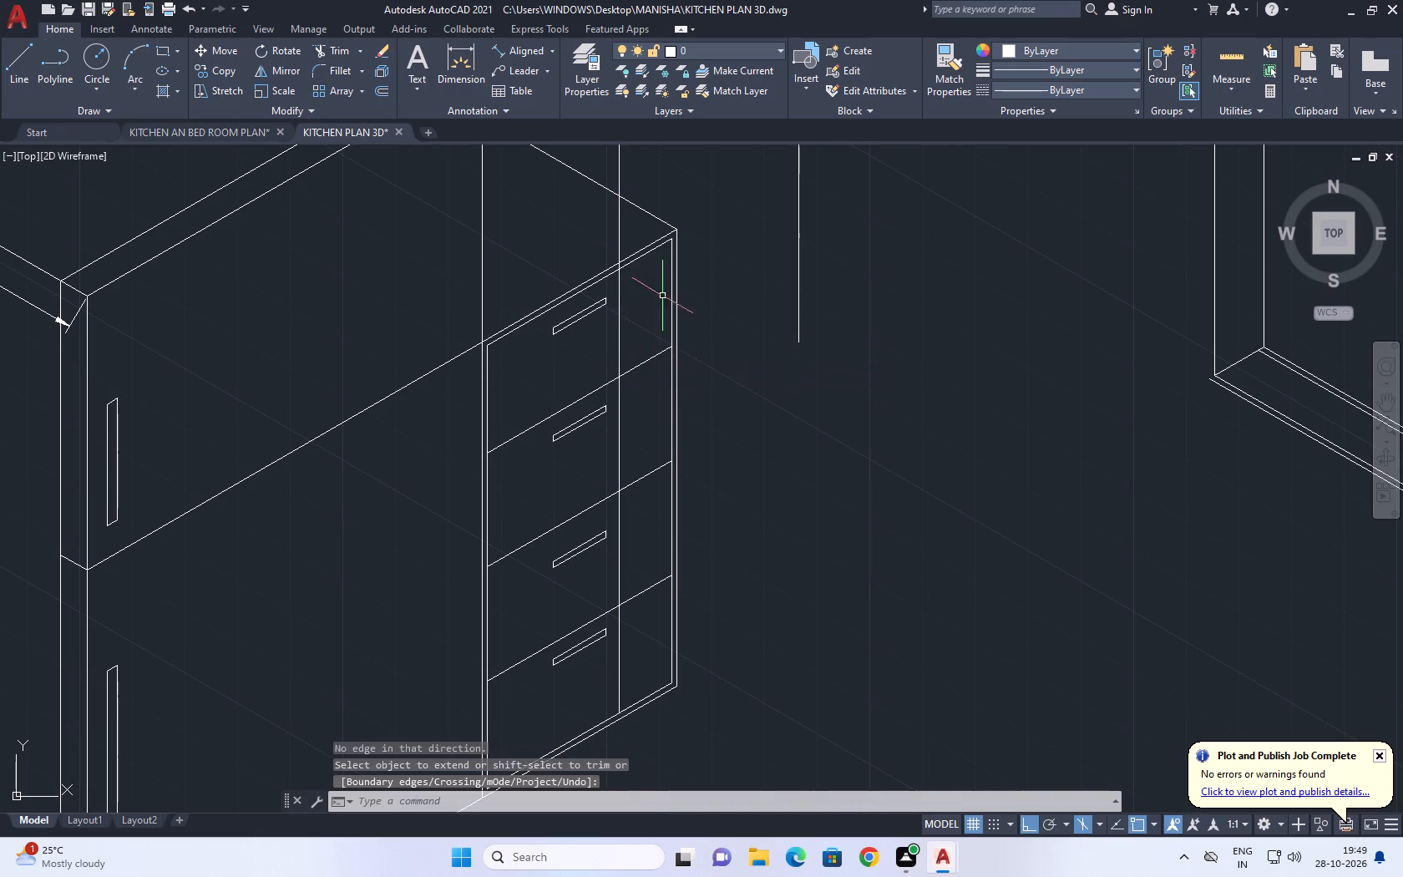
# Move the drawer stack's two outer vertical lines and the top cross line back to the vertical divider, narrowing the stack.
pyautogui.moveTo(692, 256); pyautogui.dragTo(694, 266)
pyautogui.click(667, 304)
pyautogui.click(675, 218)
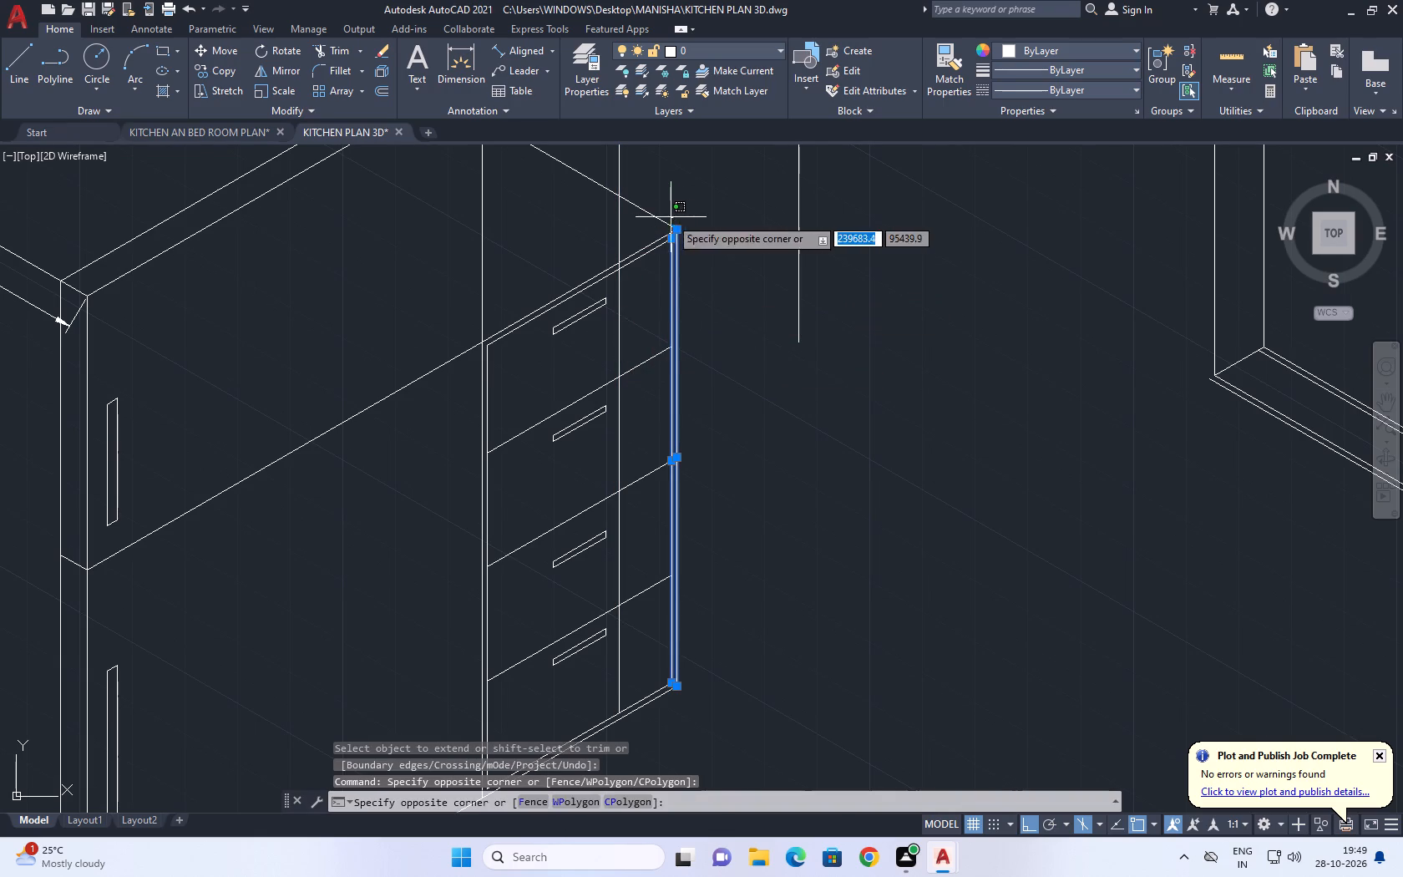
pyautogui.moveTo(656, 218); pyautogui.dragTo(645, 218)
pyautogui.write('M')
pyautogui.press('space')
pyautogui.scroll(2, 681, 235)
pyautogui.click(651, 251)
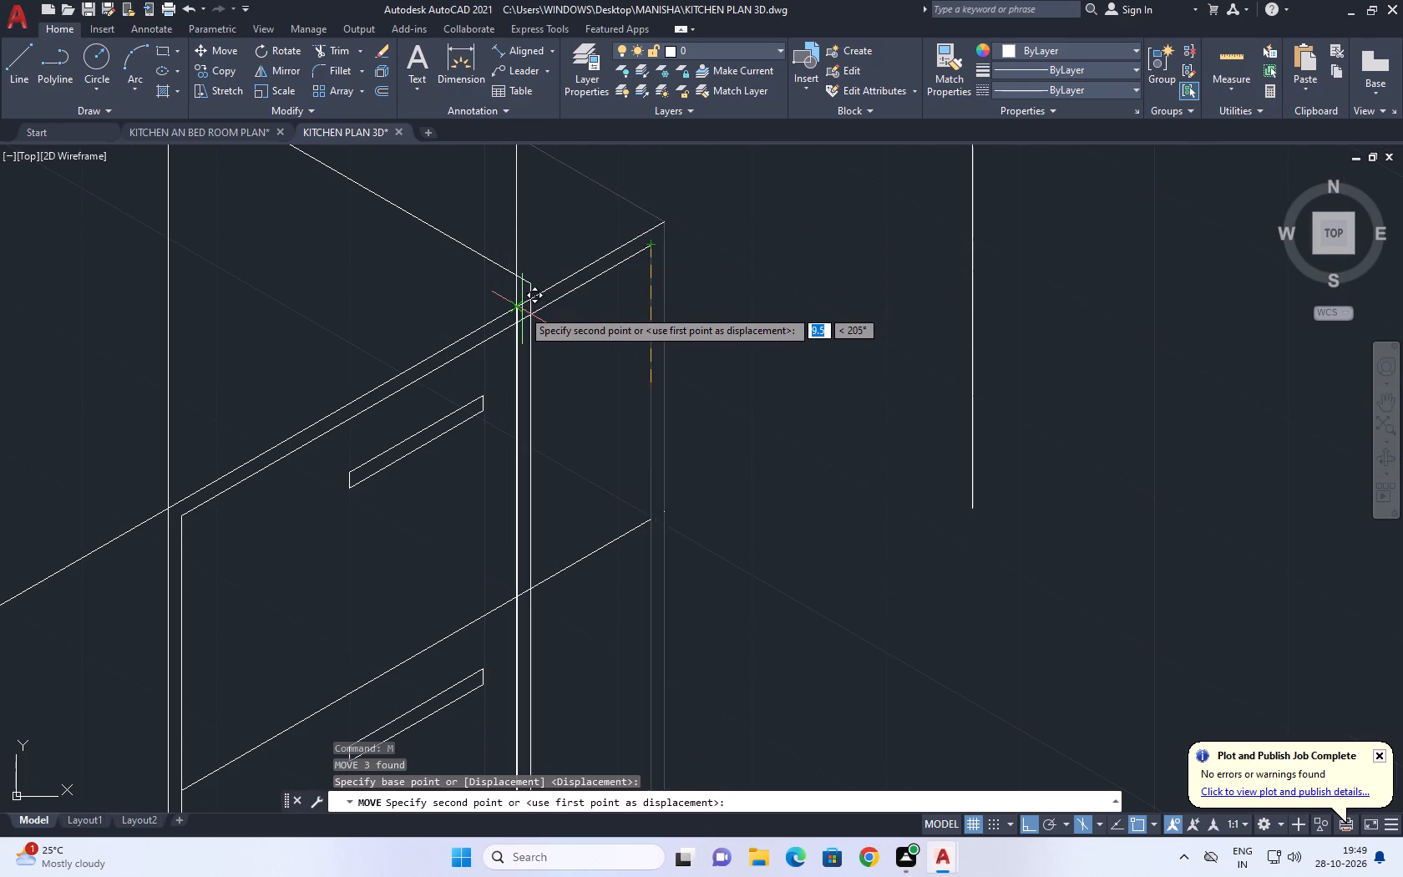
pyautogui.click(519, 309)
pyautogui.scroll(-3, 629, 249)
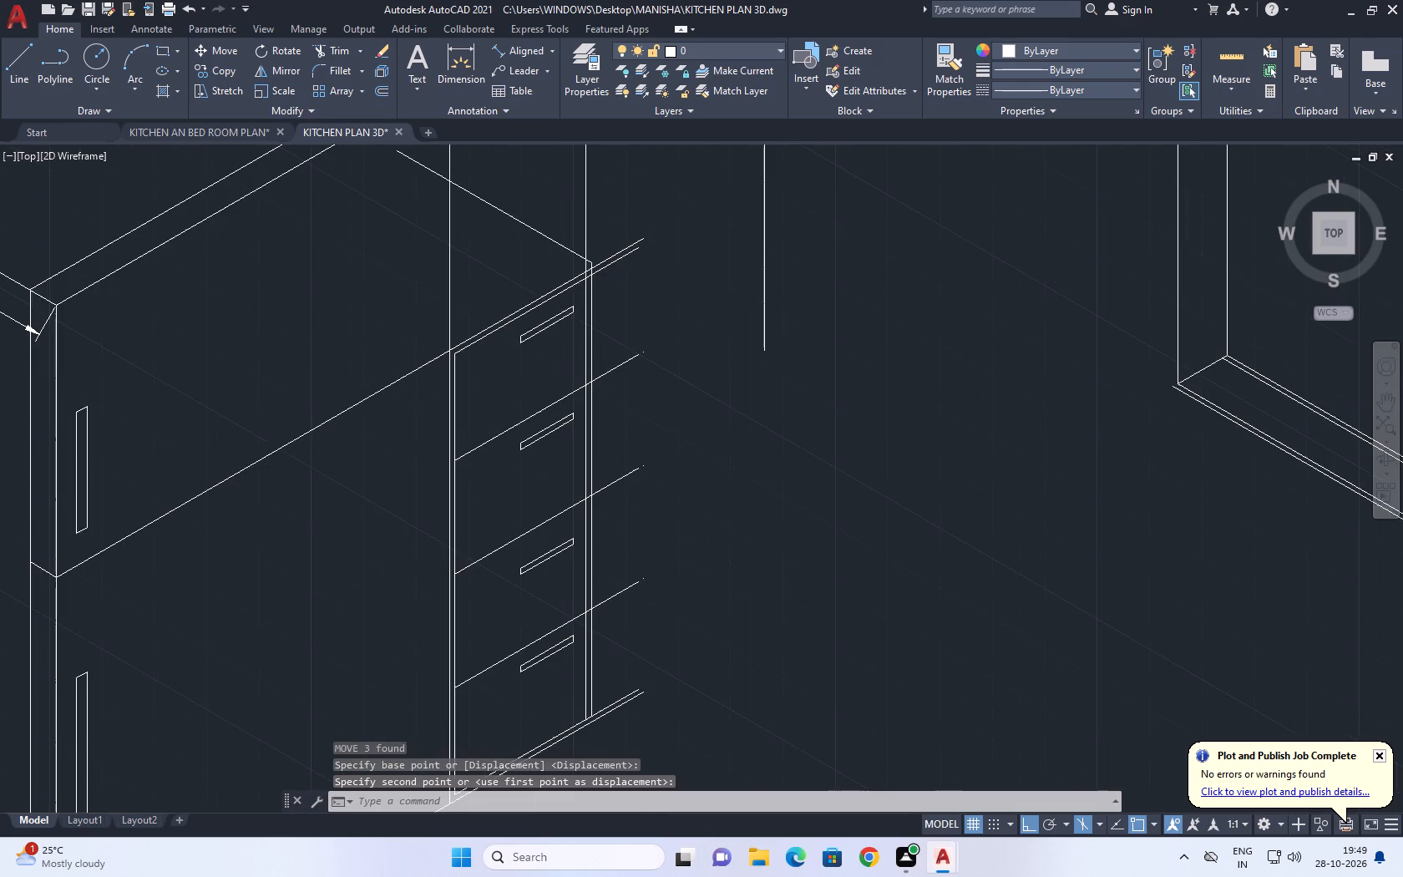
# Trim the drawer lines projecting beyond the stack's new outer edge and erase the three small leftover fragments.
pyautogui.write('TR')
pyautogui.press('space')
pyautogui.click(635, 231)
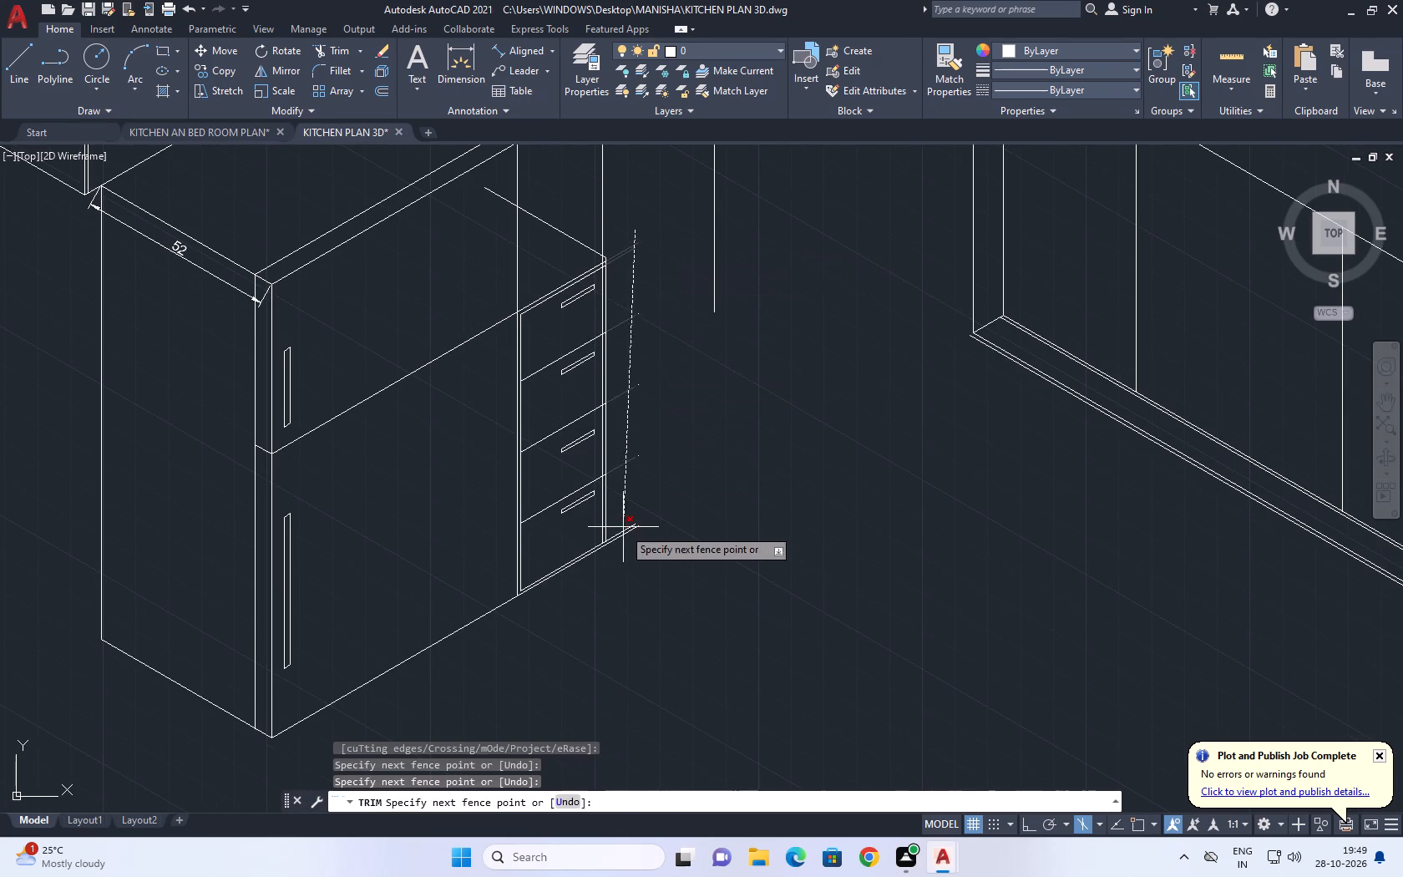
pyautogui.click(620, 550)
pyautogui.press('Escape')
pyautogui.click(642, 266)
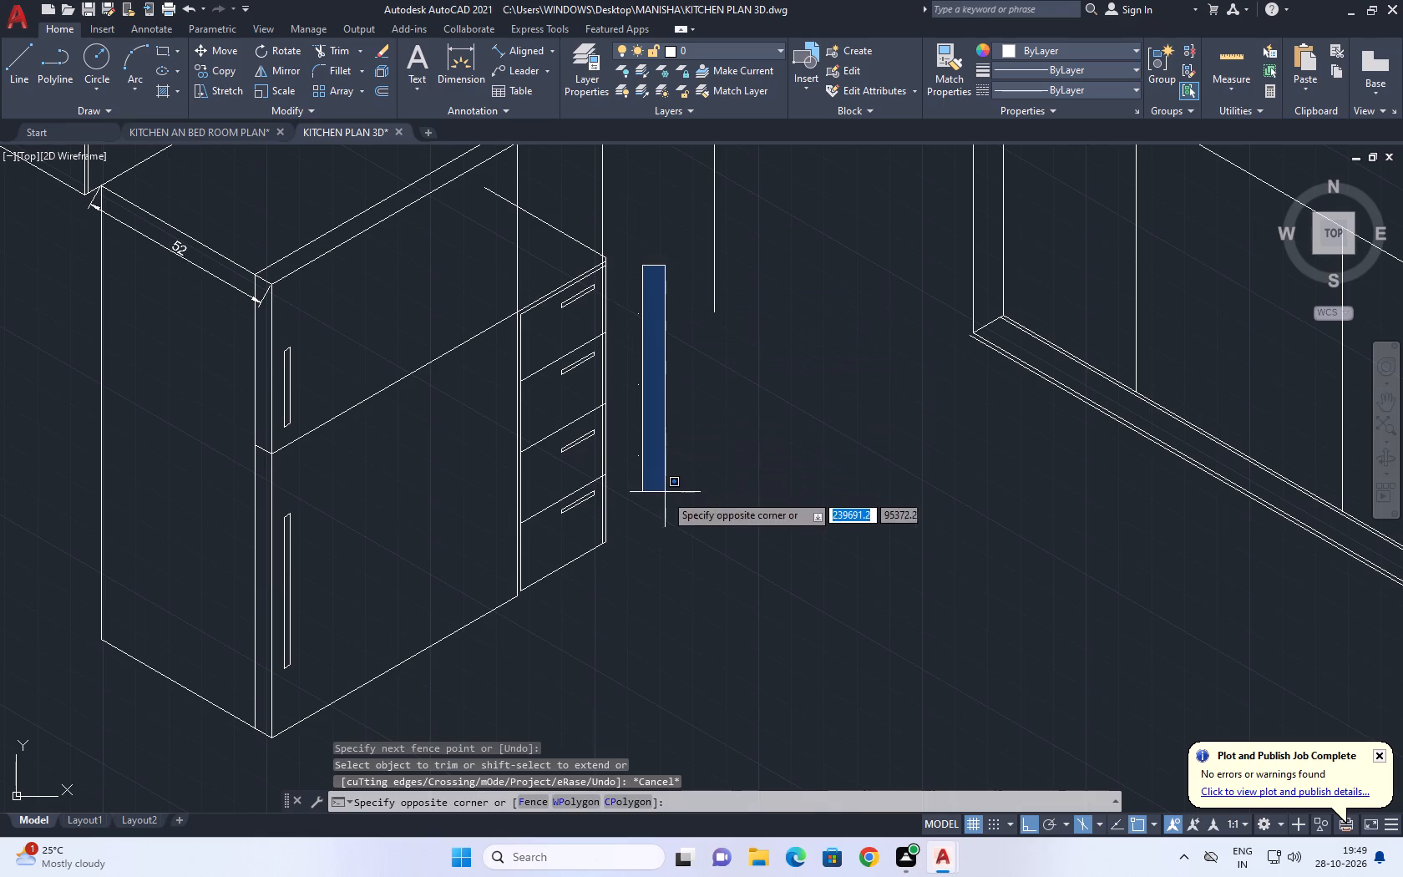
pyautogui.click(626, 518)
pyautogui.press('Delete')
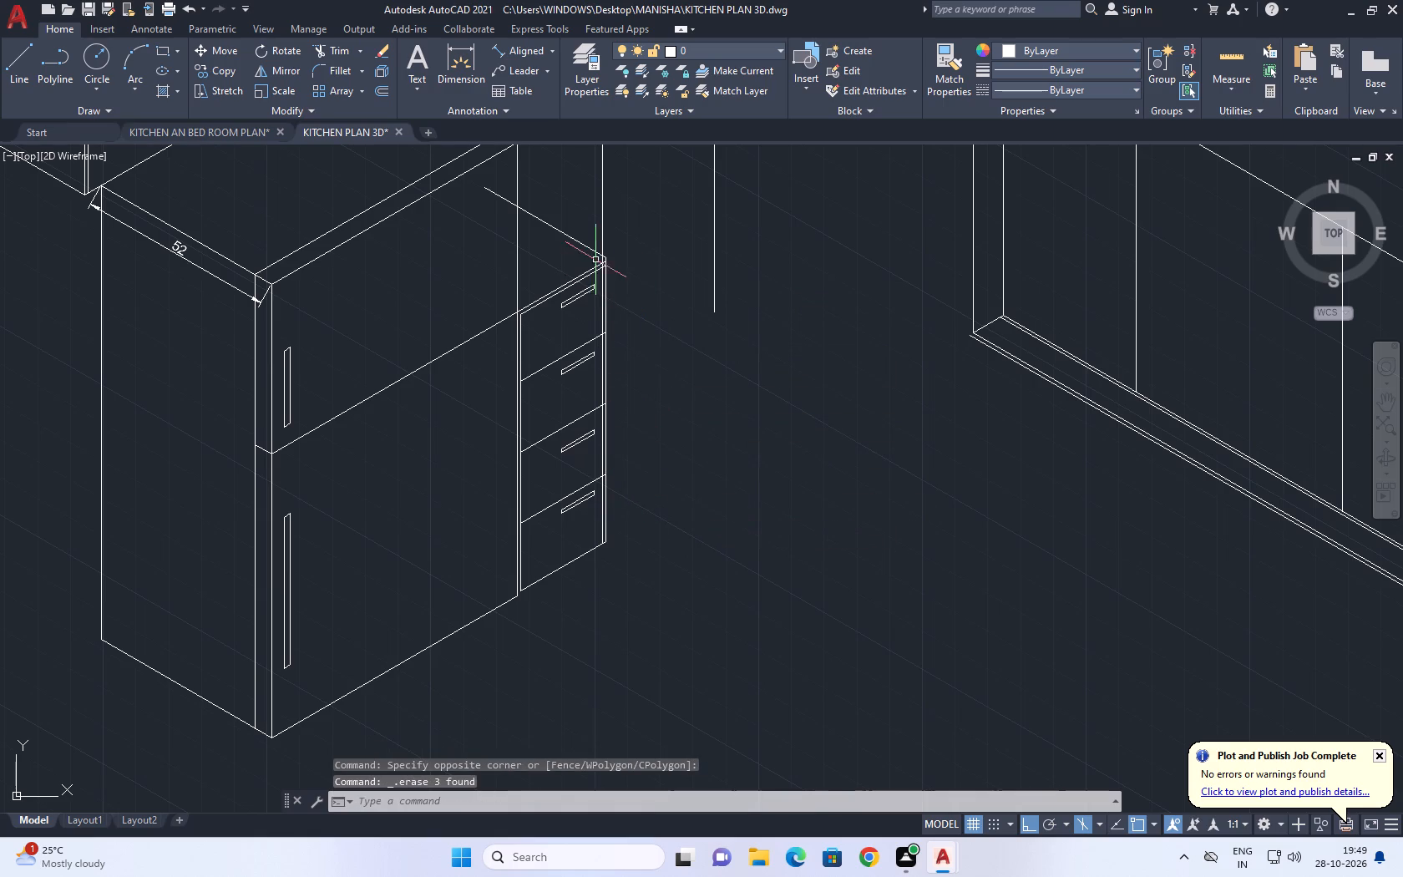
# Erase the vertical divider running from the countertop's middle line down through the drawer stack.
pyautogui.moveTo(616, 309); pyautogui.dragTo(684, 495, button='middle')
pyautogui.click(684, 376)
pyautogui.click(653, 336)
pyautogui.press('Delete')
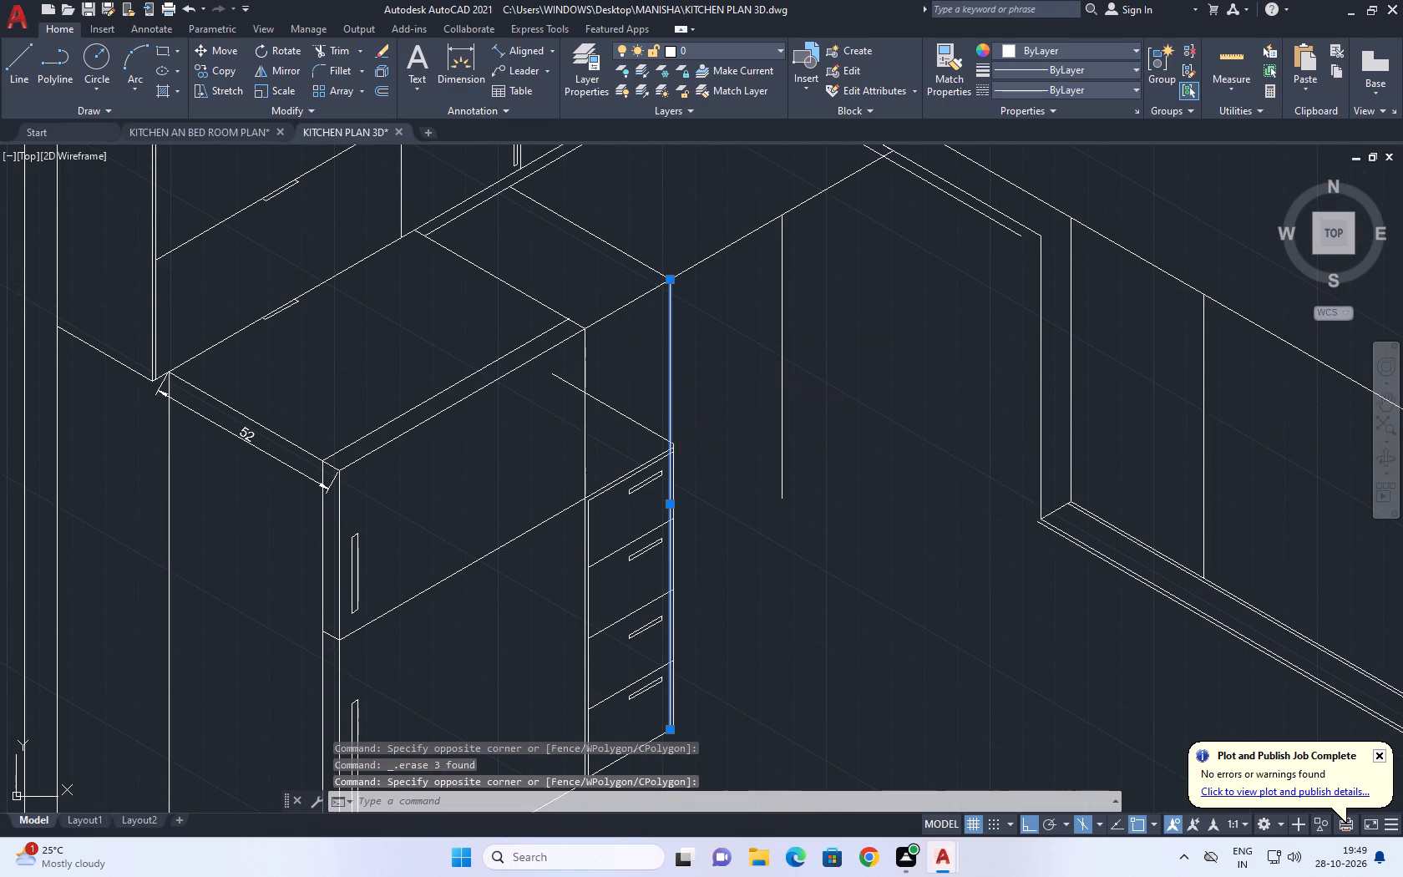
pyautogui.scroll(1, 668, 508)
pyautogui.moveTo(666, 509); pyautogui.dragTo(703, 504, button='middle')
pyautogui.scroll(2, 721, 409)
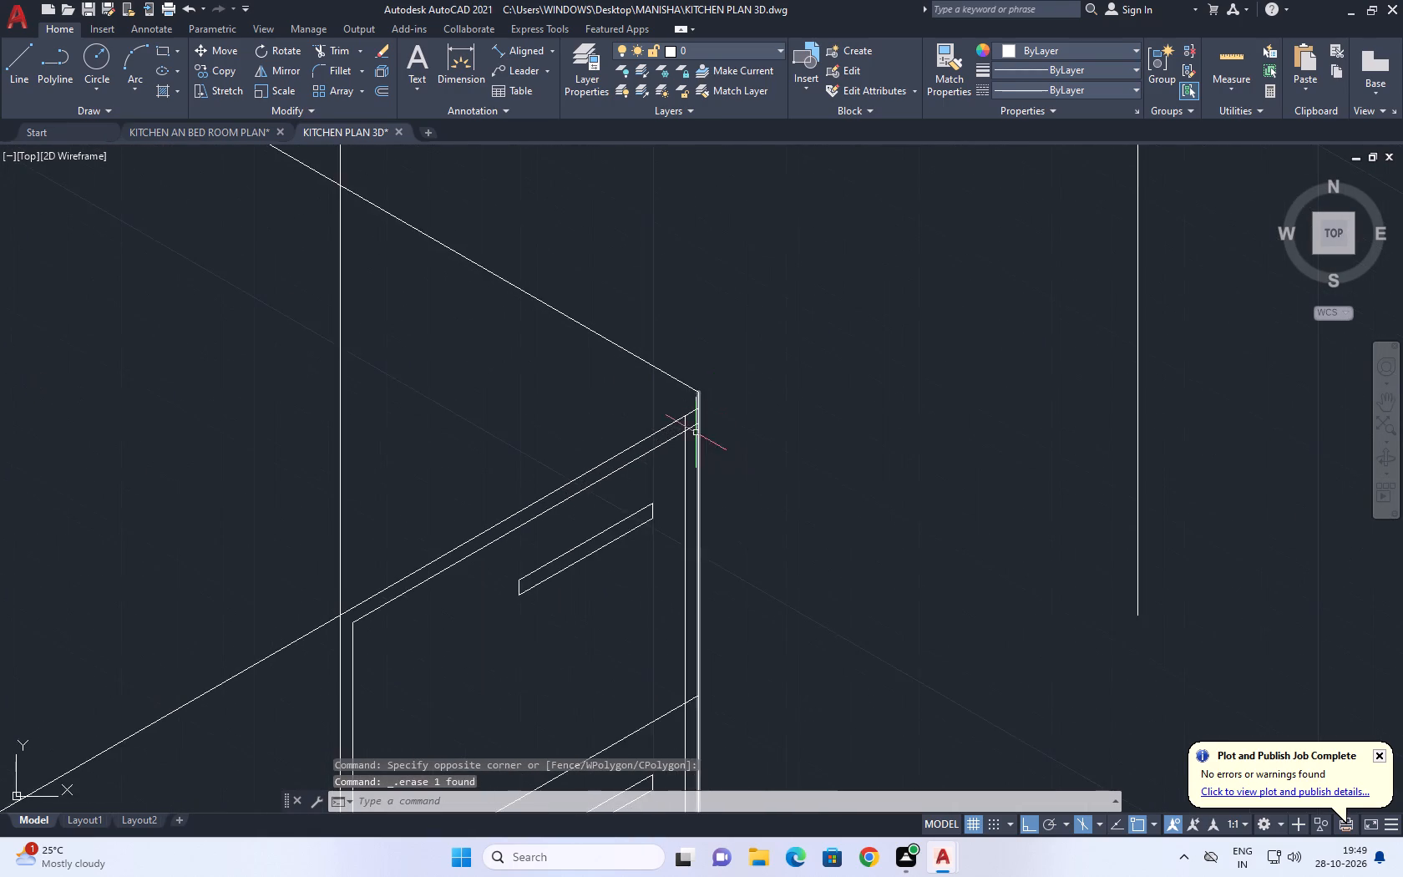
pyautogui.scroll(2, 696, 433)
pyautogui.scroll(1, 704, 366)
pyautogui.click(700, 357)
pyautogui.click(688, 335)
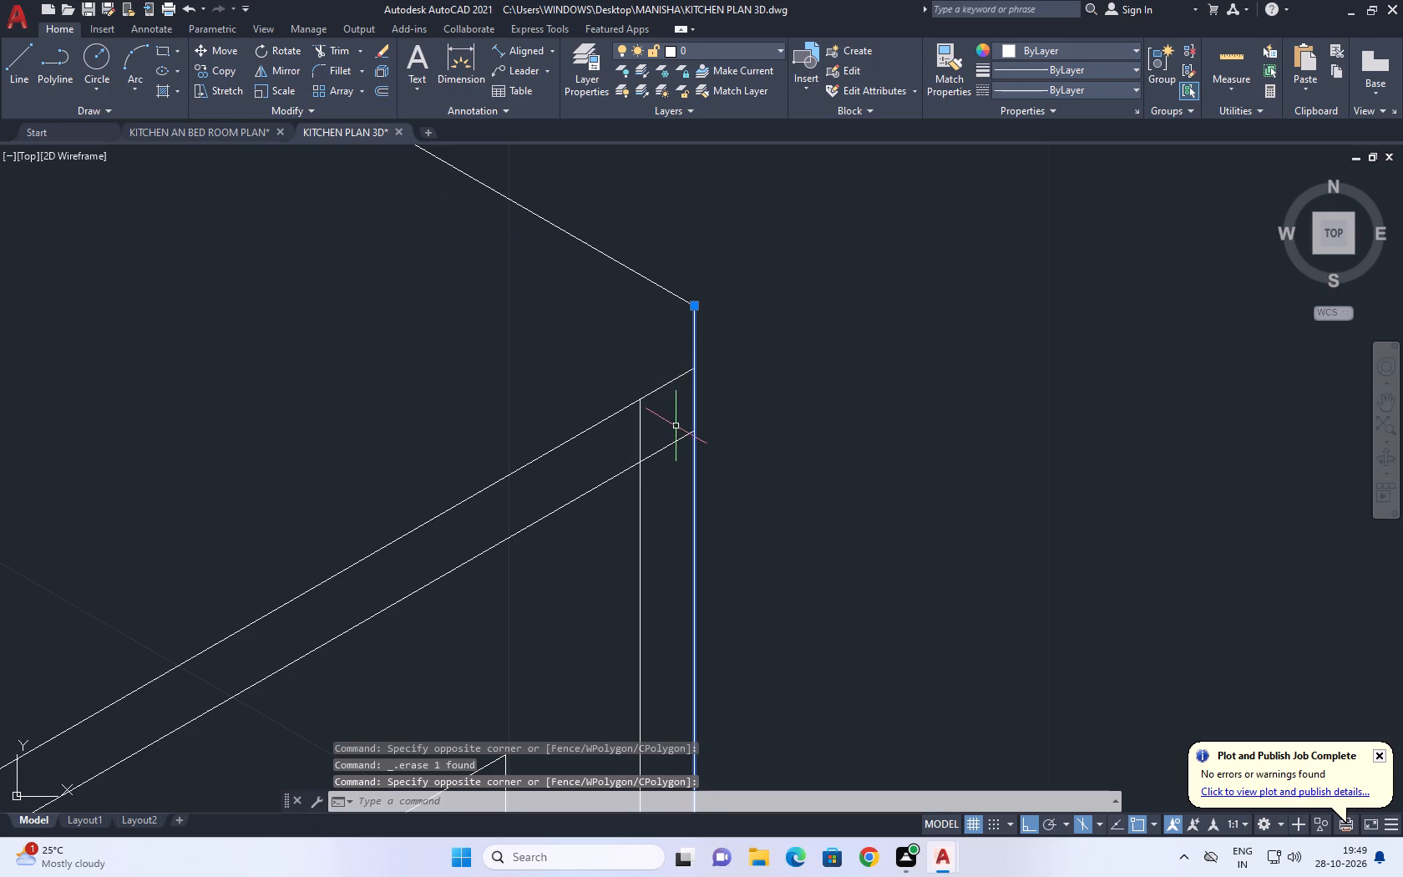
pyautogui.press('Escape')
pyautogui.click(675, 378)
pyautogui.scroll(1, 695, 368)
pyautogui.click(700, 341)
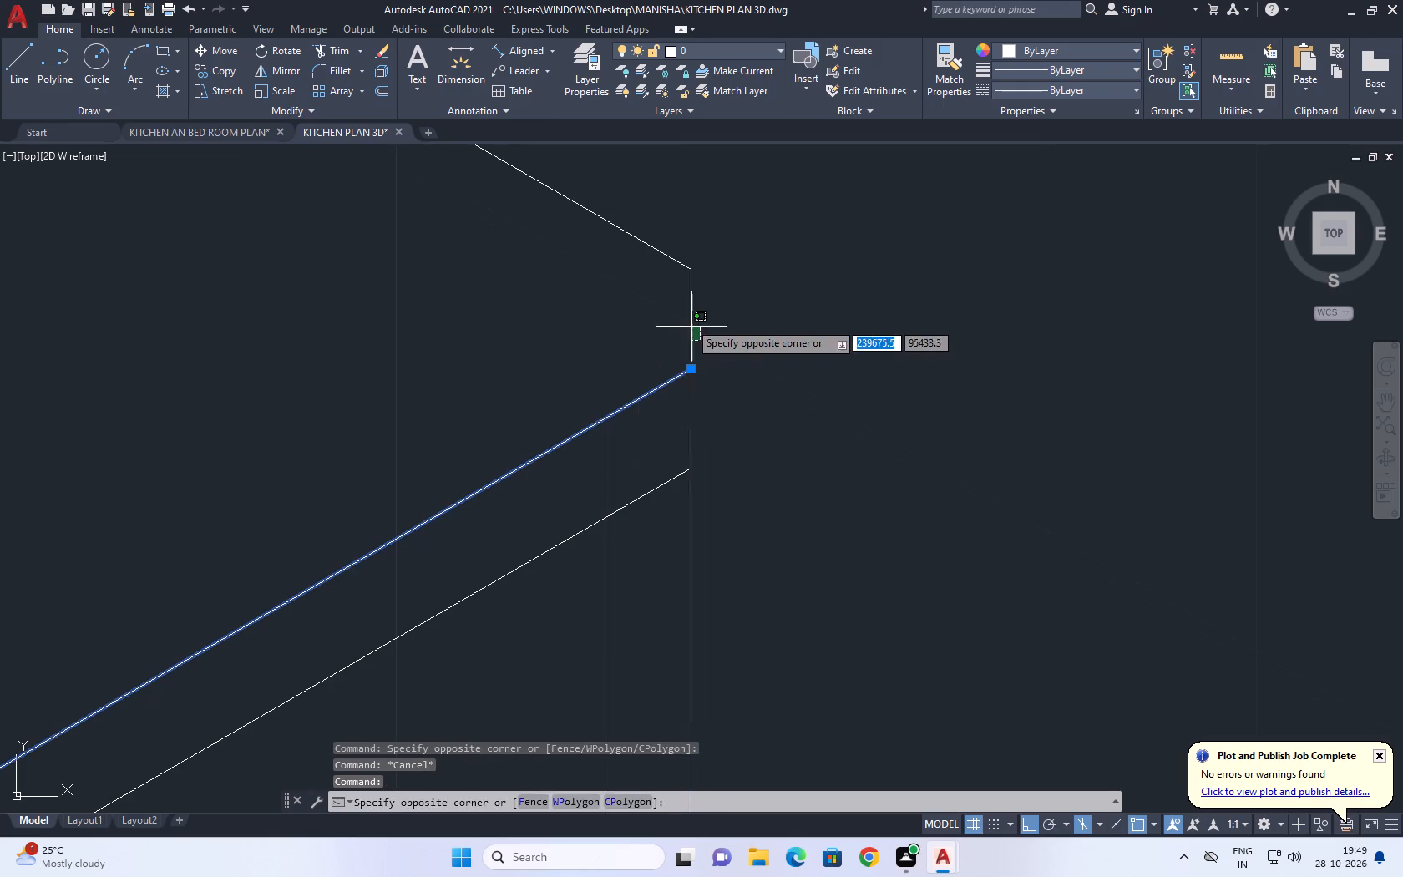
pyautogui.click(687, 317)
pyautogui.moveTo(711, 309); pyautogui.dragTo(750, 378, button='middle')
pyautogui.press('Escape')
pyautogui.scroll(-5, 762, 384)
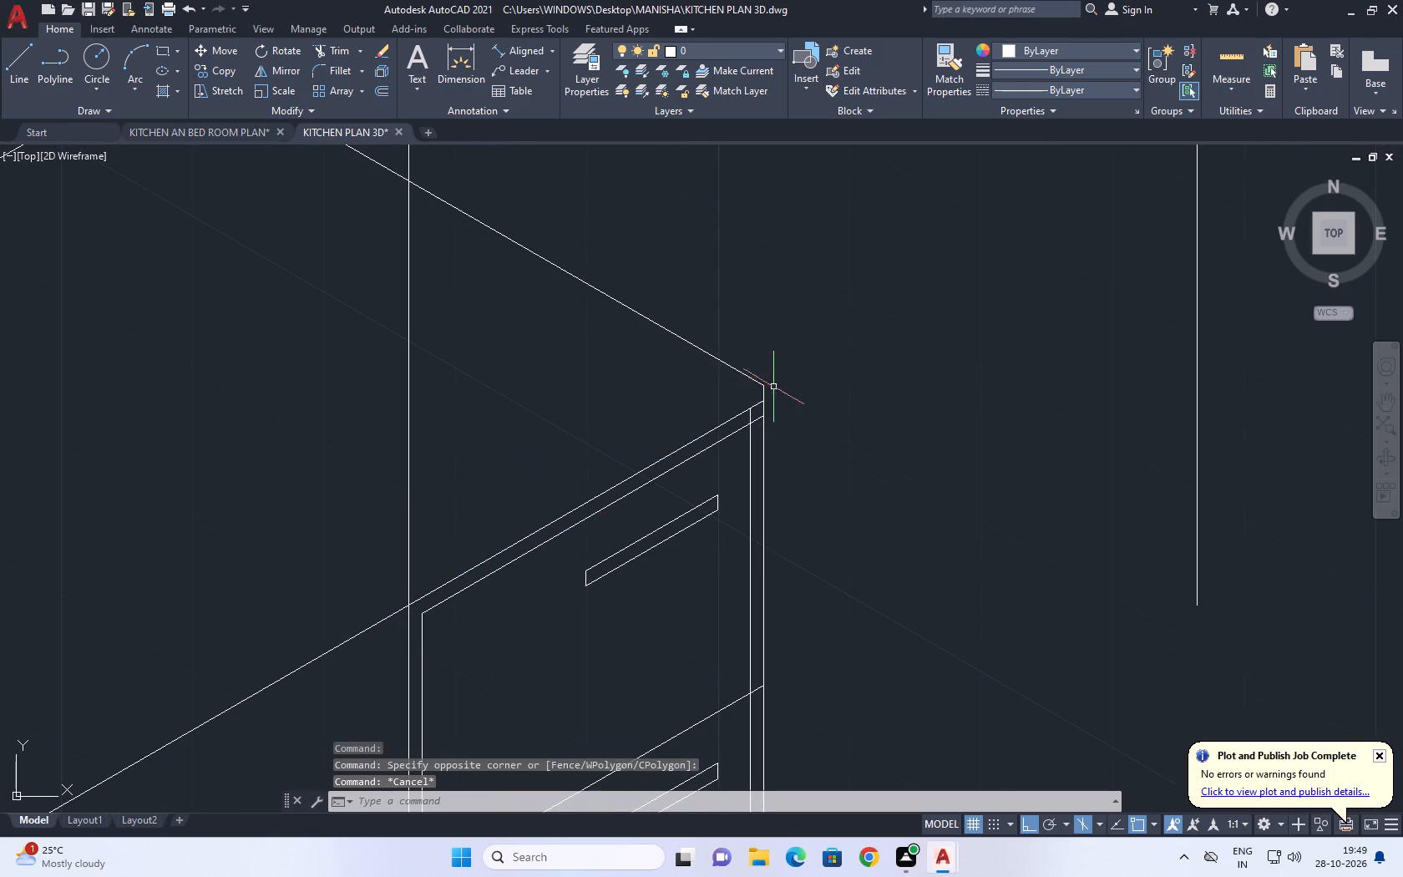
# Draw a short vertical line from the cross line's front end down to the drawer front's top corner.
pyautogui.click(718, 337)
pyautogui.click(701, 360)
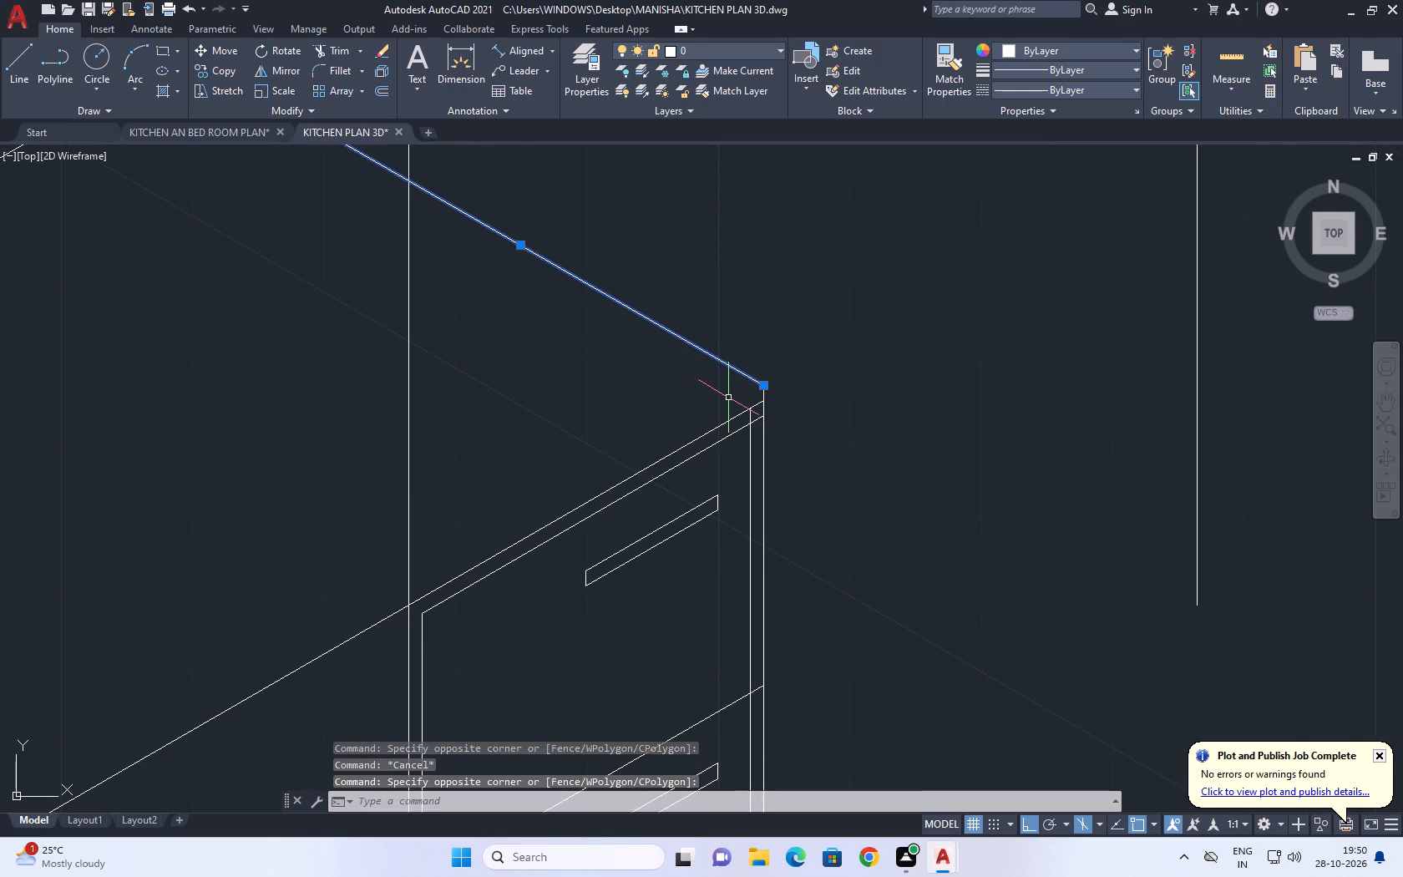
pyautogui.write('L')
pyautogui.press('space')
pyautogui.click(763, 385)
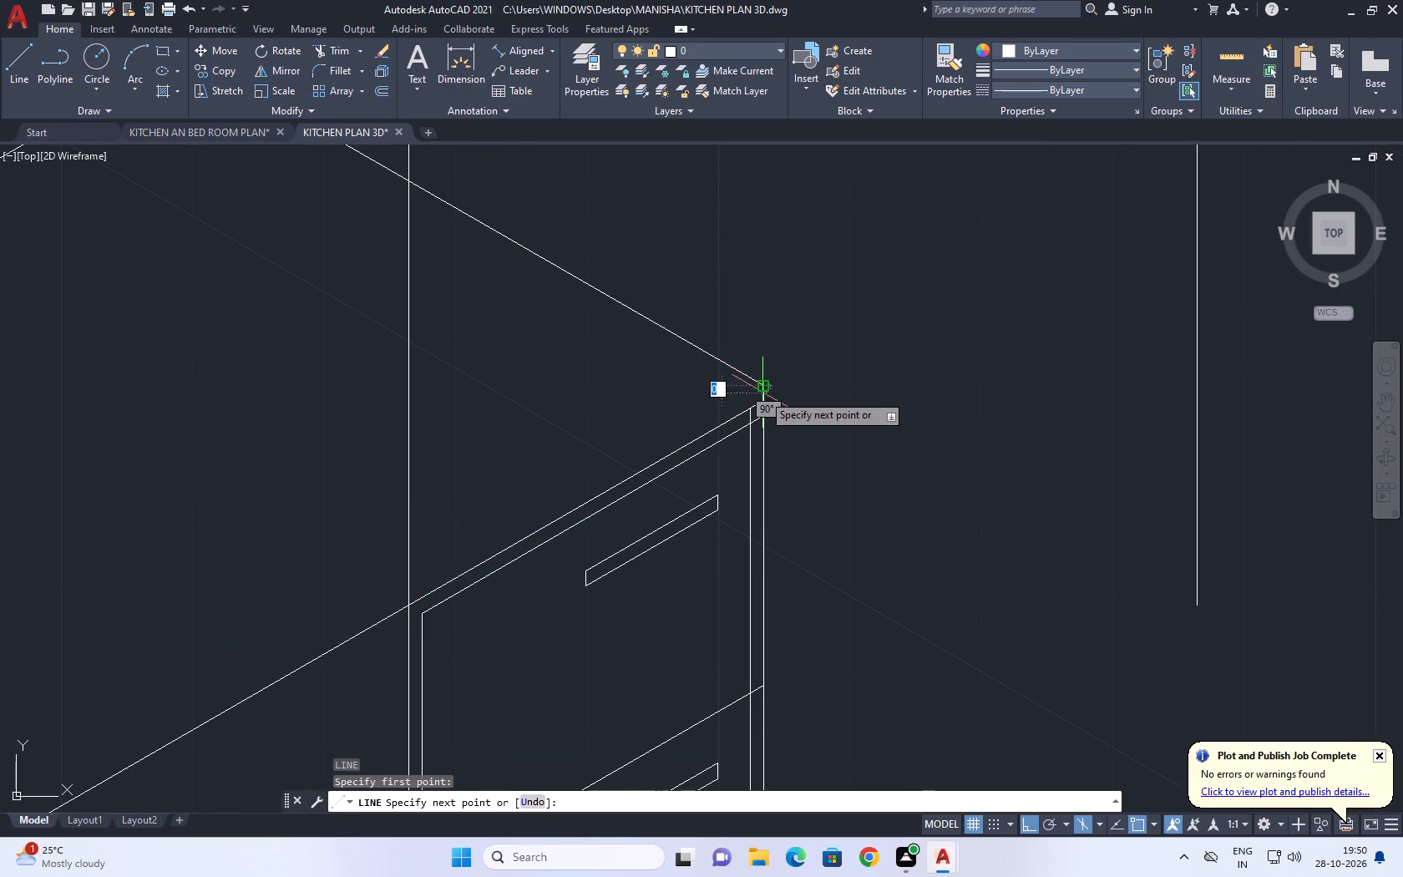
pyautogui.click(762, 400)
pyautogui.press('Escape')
# Move the cross line down so its front end meets the drawer front's top corner.
pyautogui.click(742, 373)
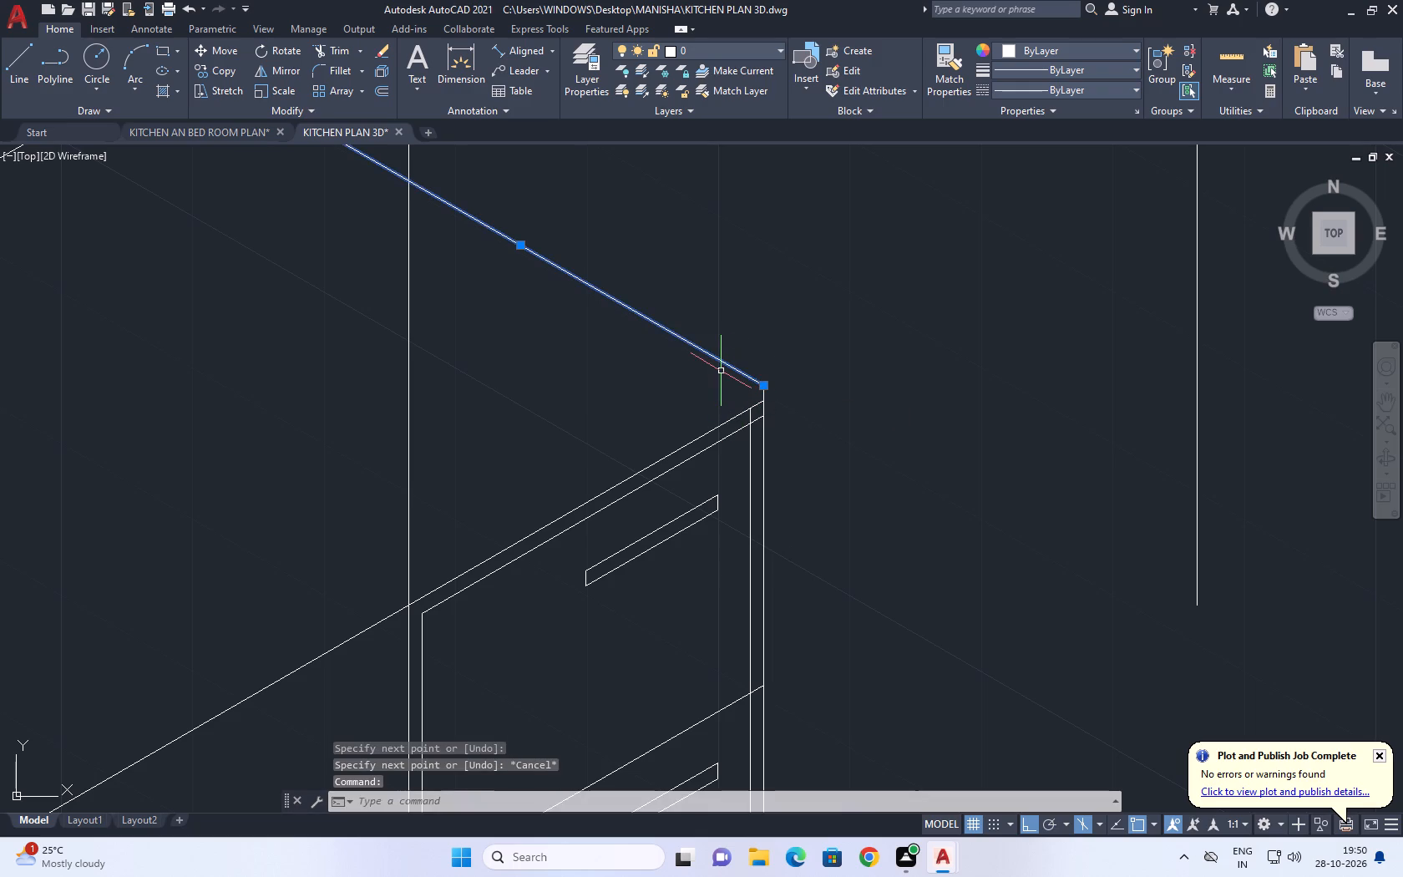
pyautogui.write('M')
pyautogui.press('space')
pyautogui.scroll(2, 738, 391)
pyautogui.click(798, 377)
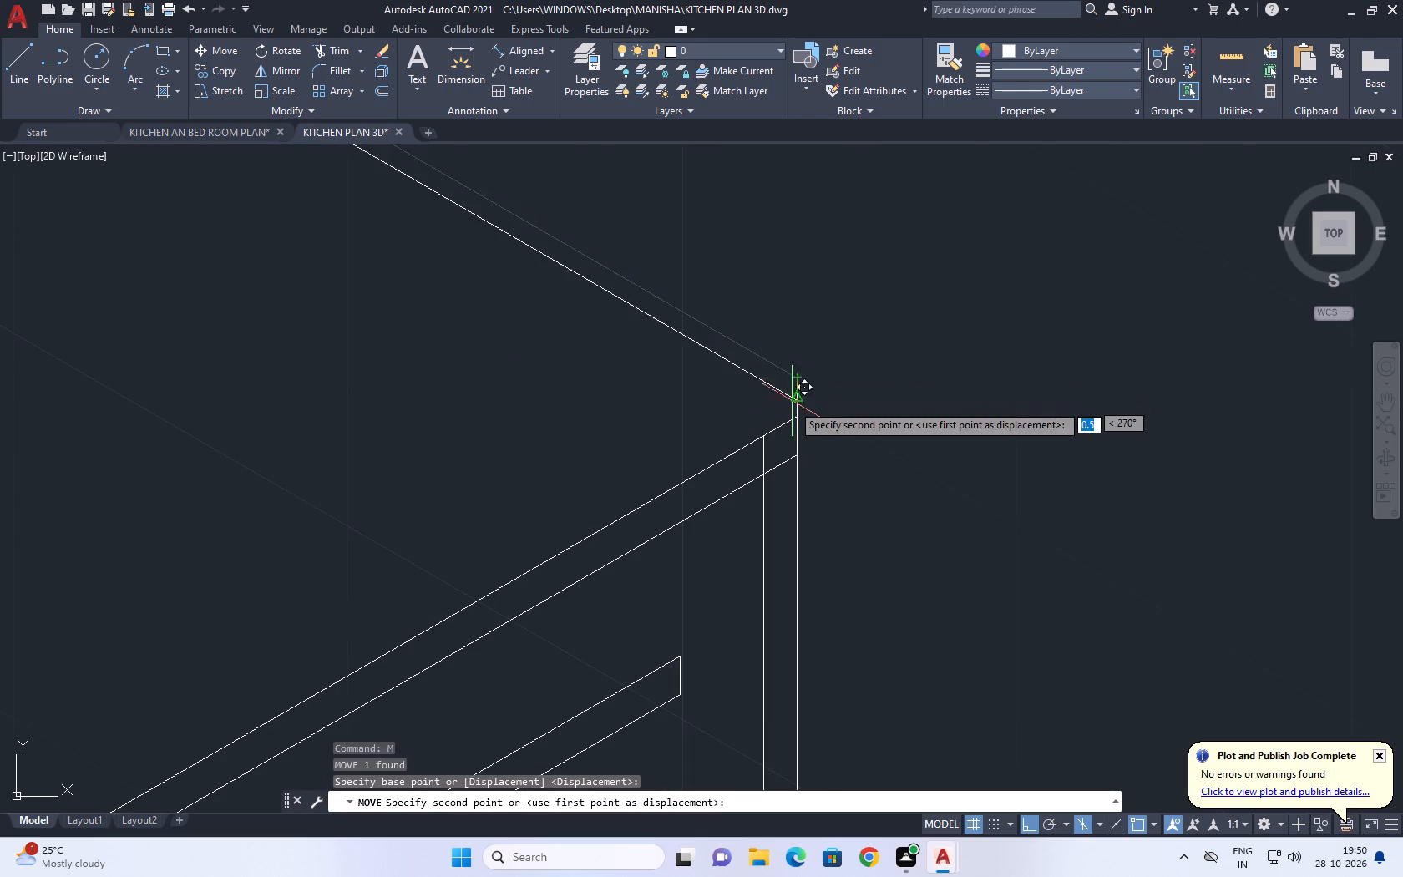
pyautogui.click(791, 418)
# Stretch the upper ends of the drawer stack's outer vertical lines down to the drawer front's top corner.
pyautogui.click(806, 393)
pyautogui.click(786, 371)
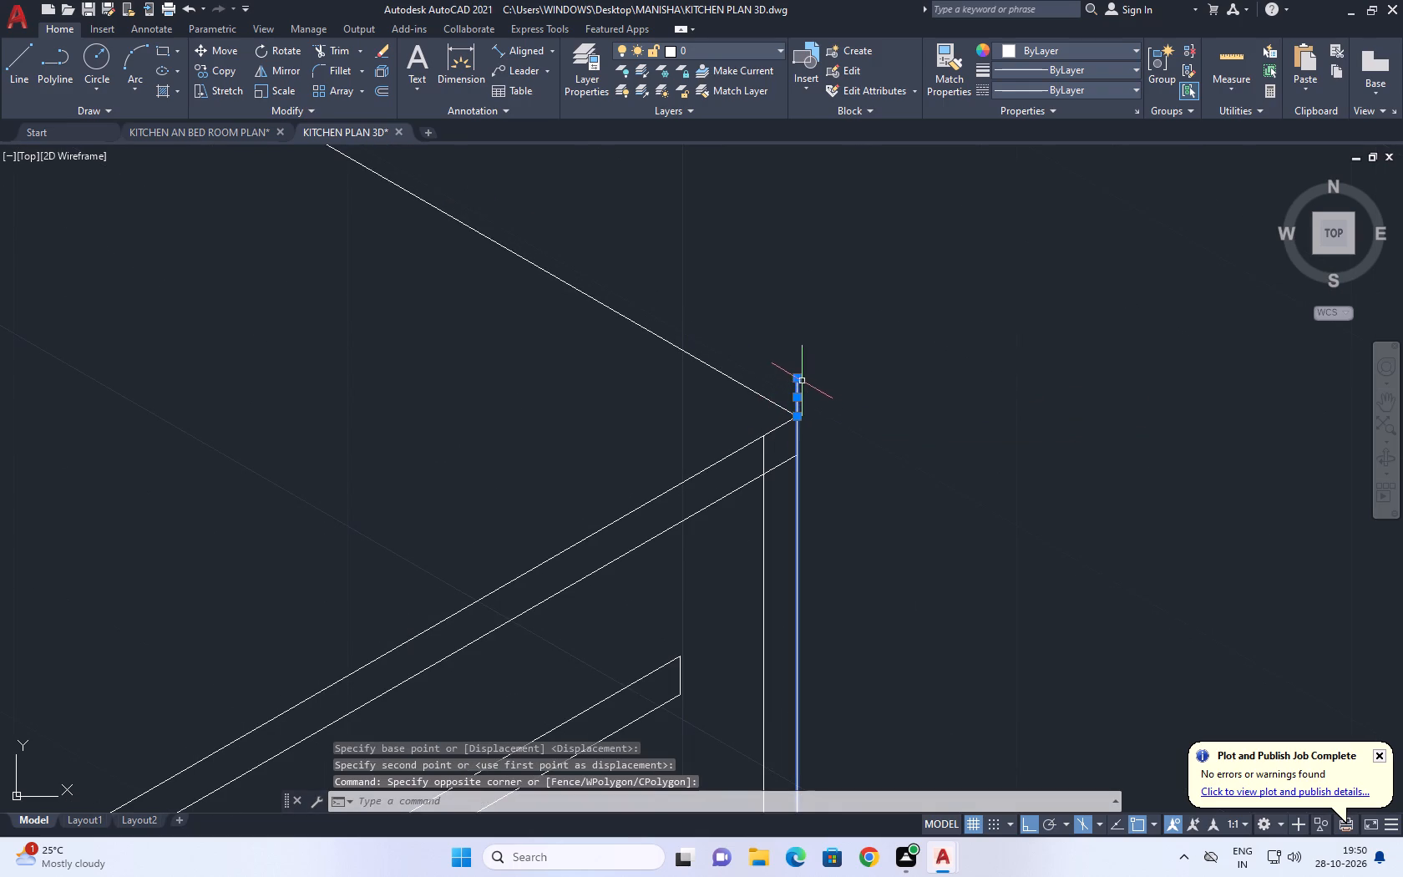
pyautogui.click(799, 378)
pyautogui.click(797, 418)
pyautogui.scroll(-5, 838, 401)
pyautogui.press('Escape')
pyautogui.scroll(-1, 838, 407)
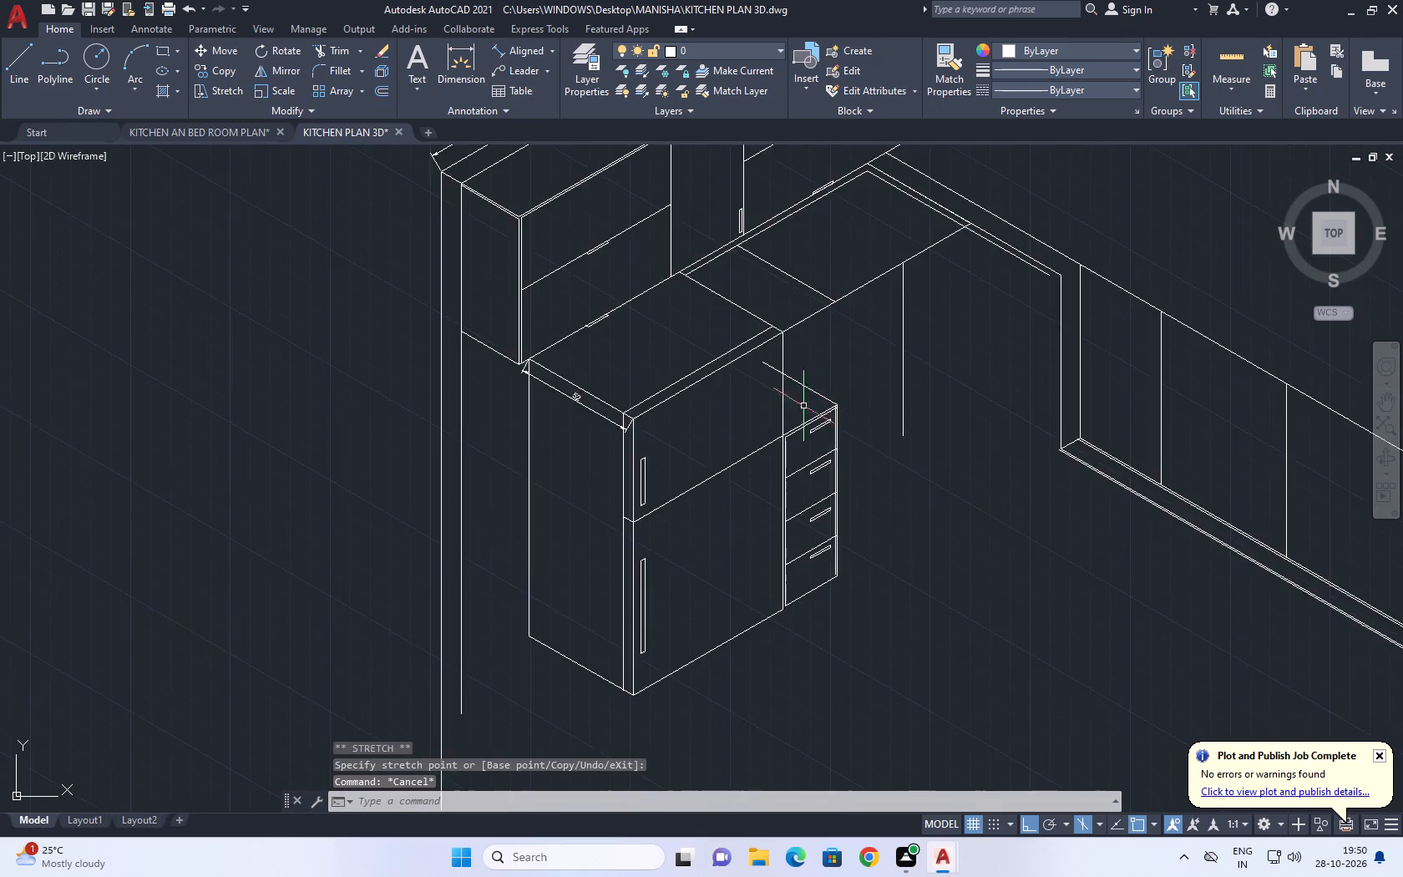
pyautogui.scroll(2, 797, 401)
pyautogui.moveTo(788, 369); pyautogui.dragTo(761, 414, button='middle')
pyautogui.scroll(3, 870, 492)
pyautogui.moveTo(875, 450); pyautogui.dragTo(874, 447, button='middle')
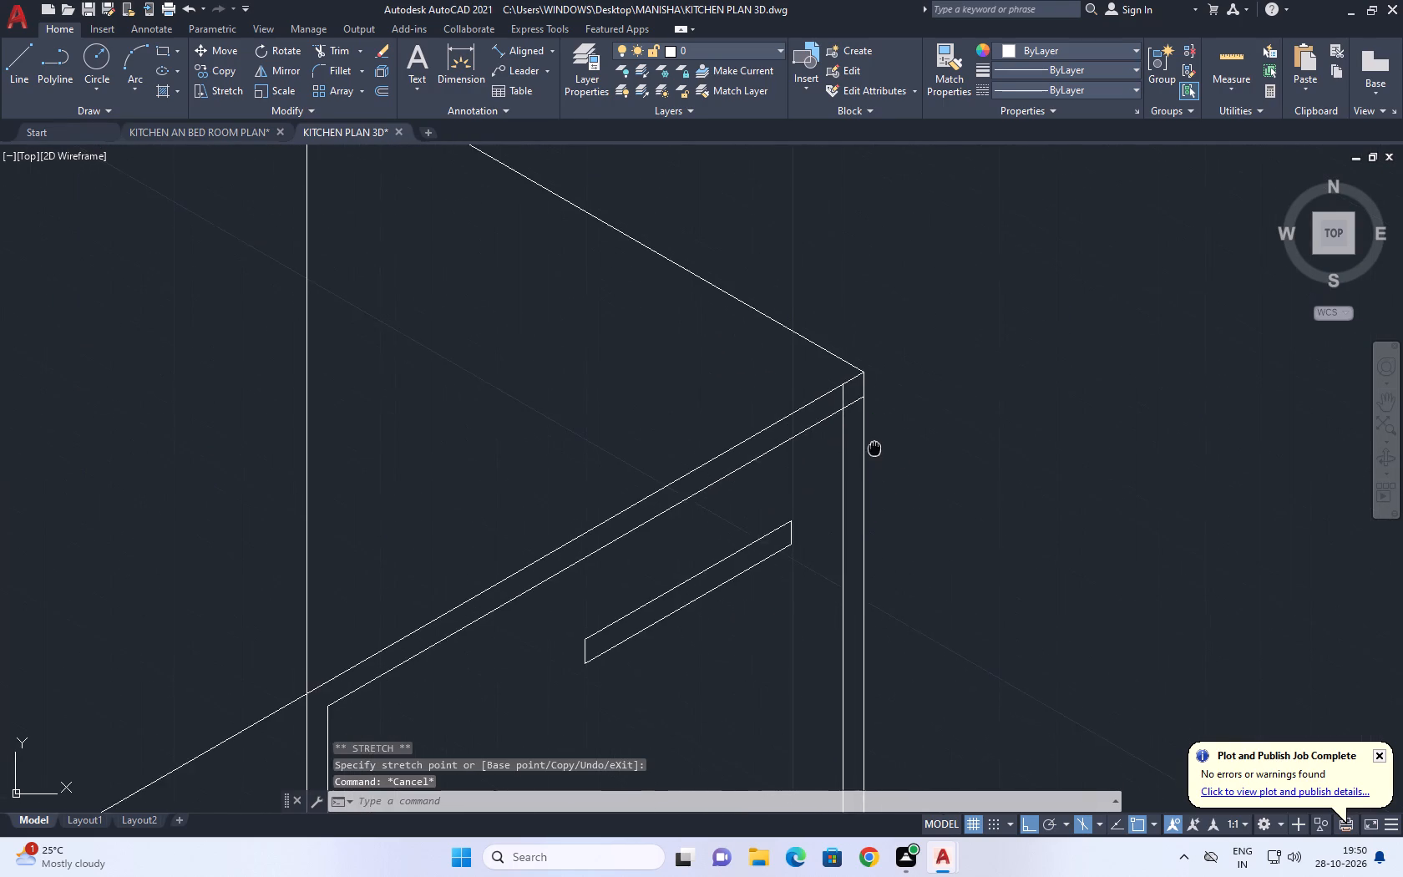
# Trim the drawer fronts' top edge, inner vertical and divider lines where they overshoot at the drawer stack's outer frame.
pyautogui.moveTo(874, 447); pyautogui.dragTo(840, 425, button='middle')
pyautogui.write('TR')
pyautogui.press('space')
pyautogui.scroll(2, 819, 377)
pyautogui.click(826, 396)
pyautogui.click(782, 372)
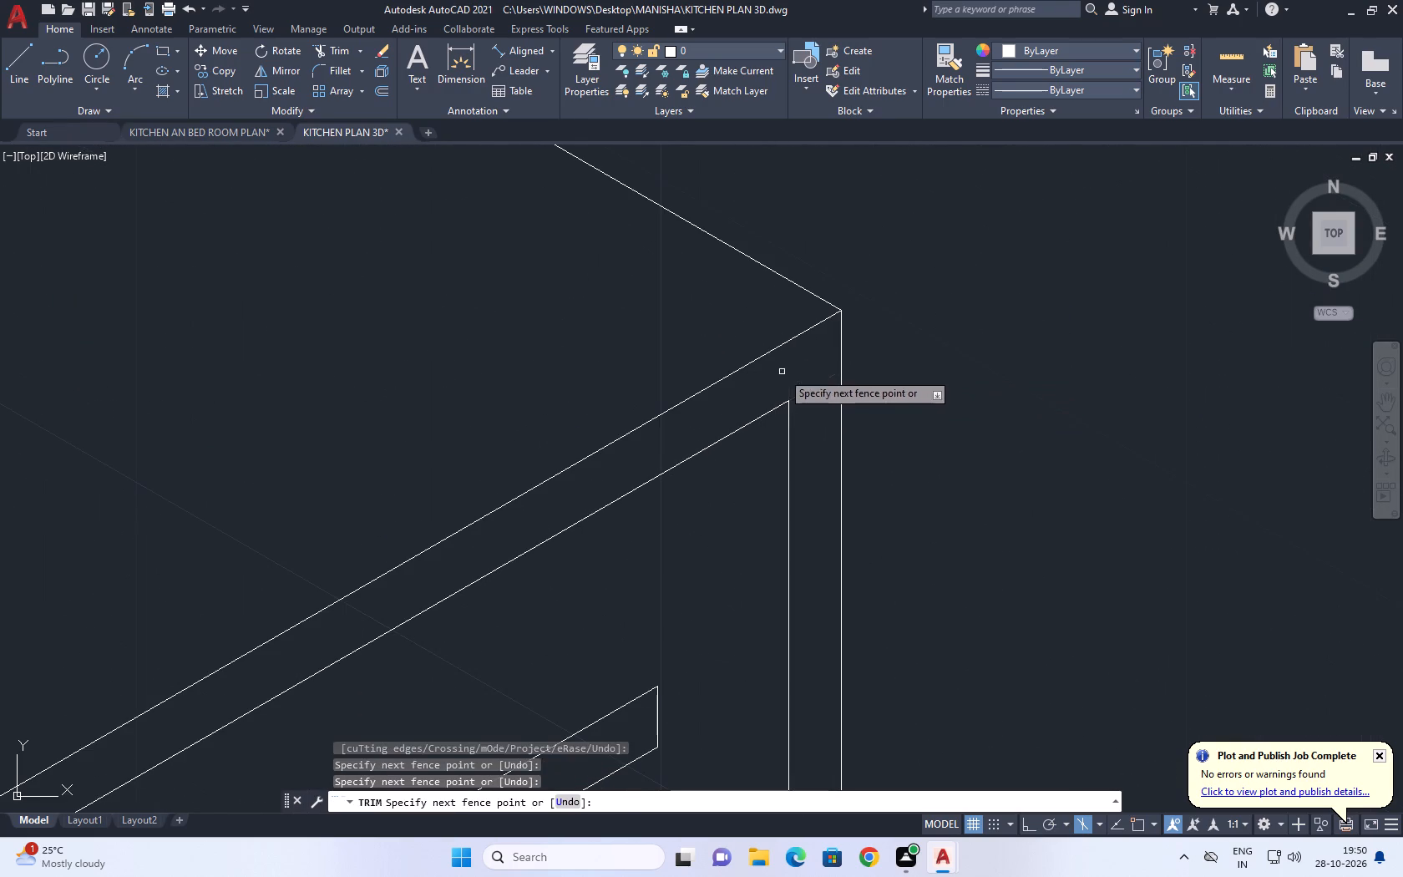
pyautogui.scroll(-5, 894, 356)
pyautogui.moveTo(924, 509); pyautogui.dragTo(817, 320, button='middle')
pyautogui.scroll(2, 774, 342)
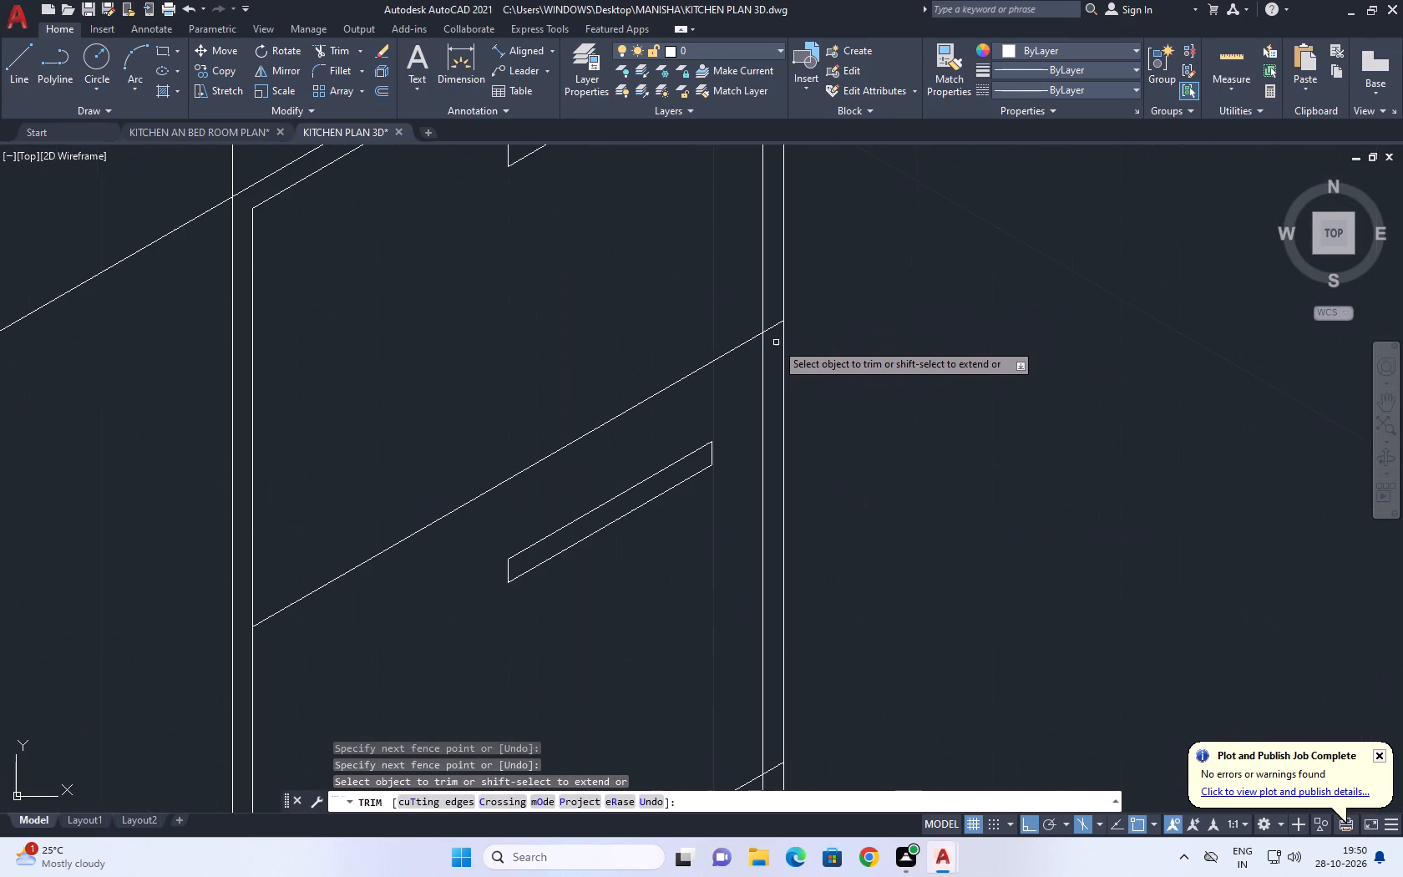
pyautogui.click(772, 332)
pyautogui.click(773, 321)
pyautogui.scroll(-6, 774, 319)
pyautogui.scroll(4, 781, 403)
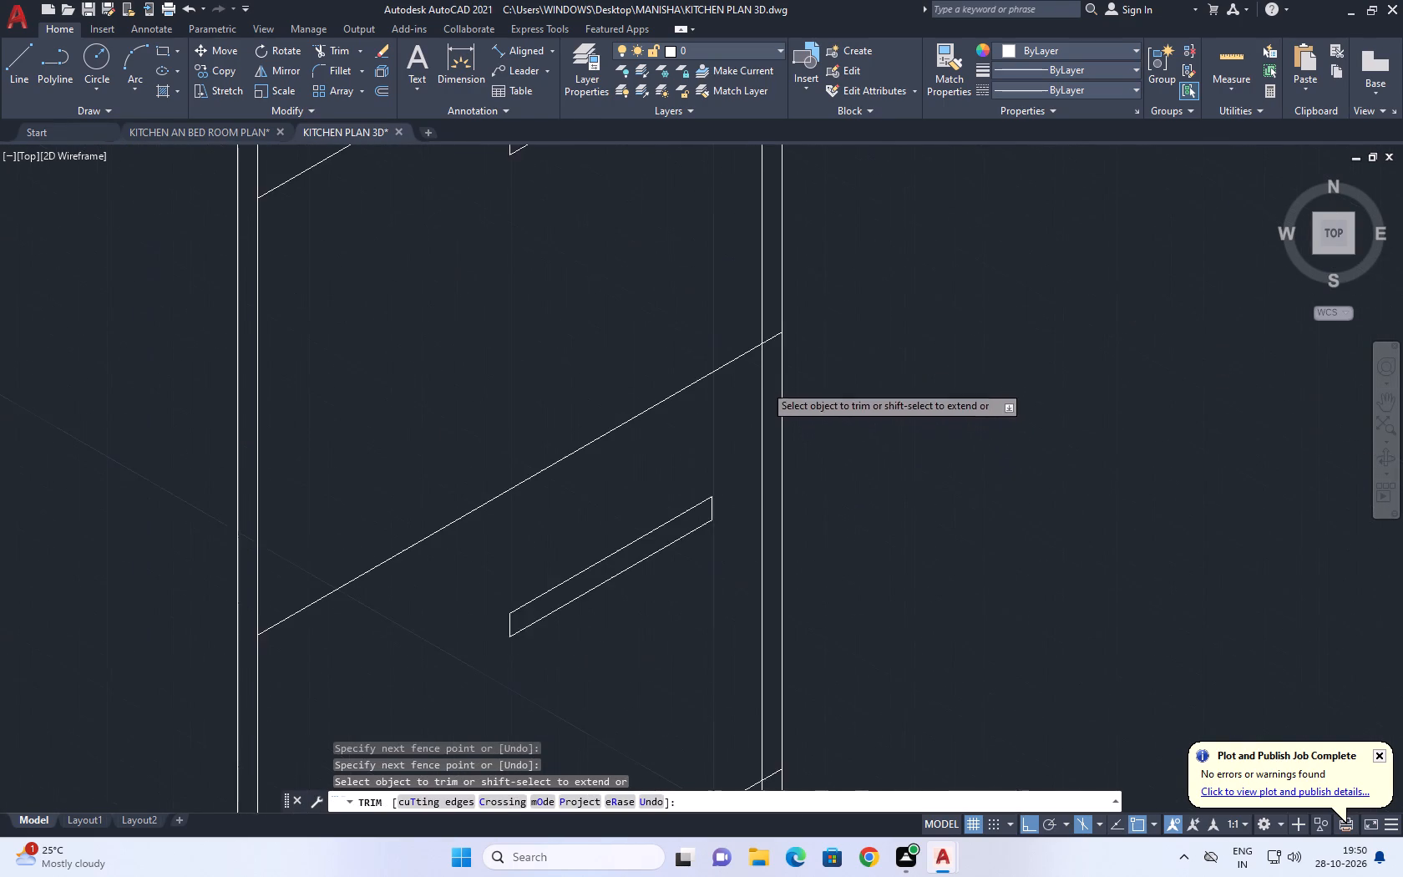
pyautogui.scroll(1, 765, 362)
pyautogui.click(773, 332)
pyautogui.click(772, 312)
pyautogui.scroll(-5, 788, 363)
pyautogui.scroll(2, 781, 431)
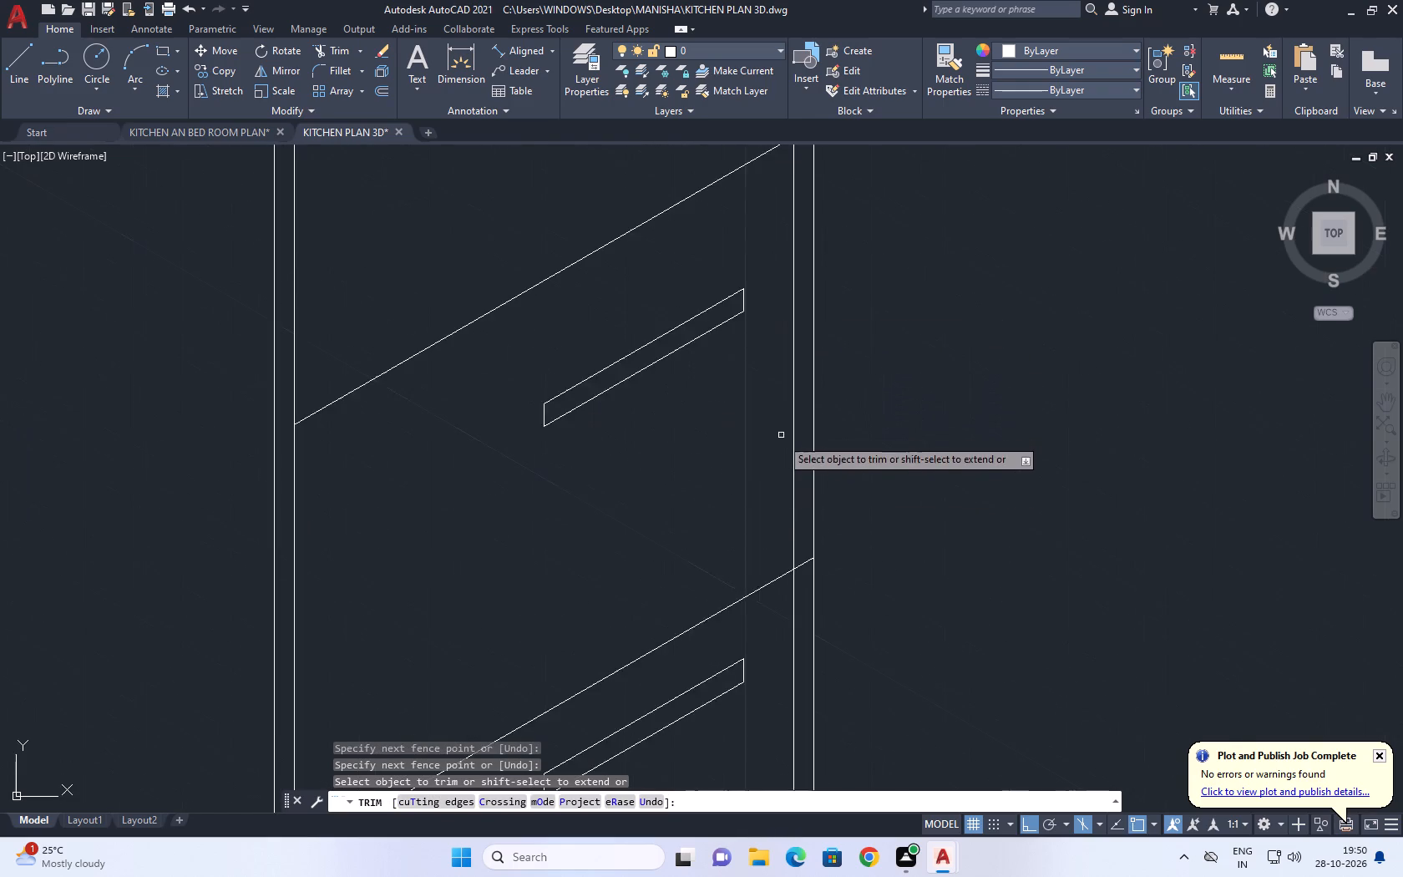
pyautogui.scroll(2, 781, 443)
pyautogui.click(804, 571)
pyautogui.scroll(-5, 833, 472)
pyautogui.scroll(2, 824, 535)
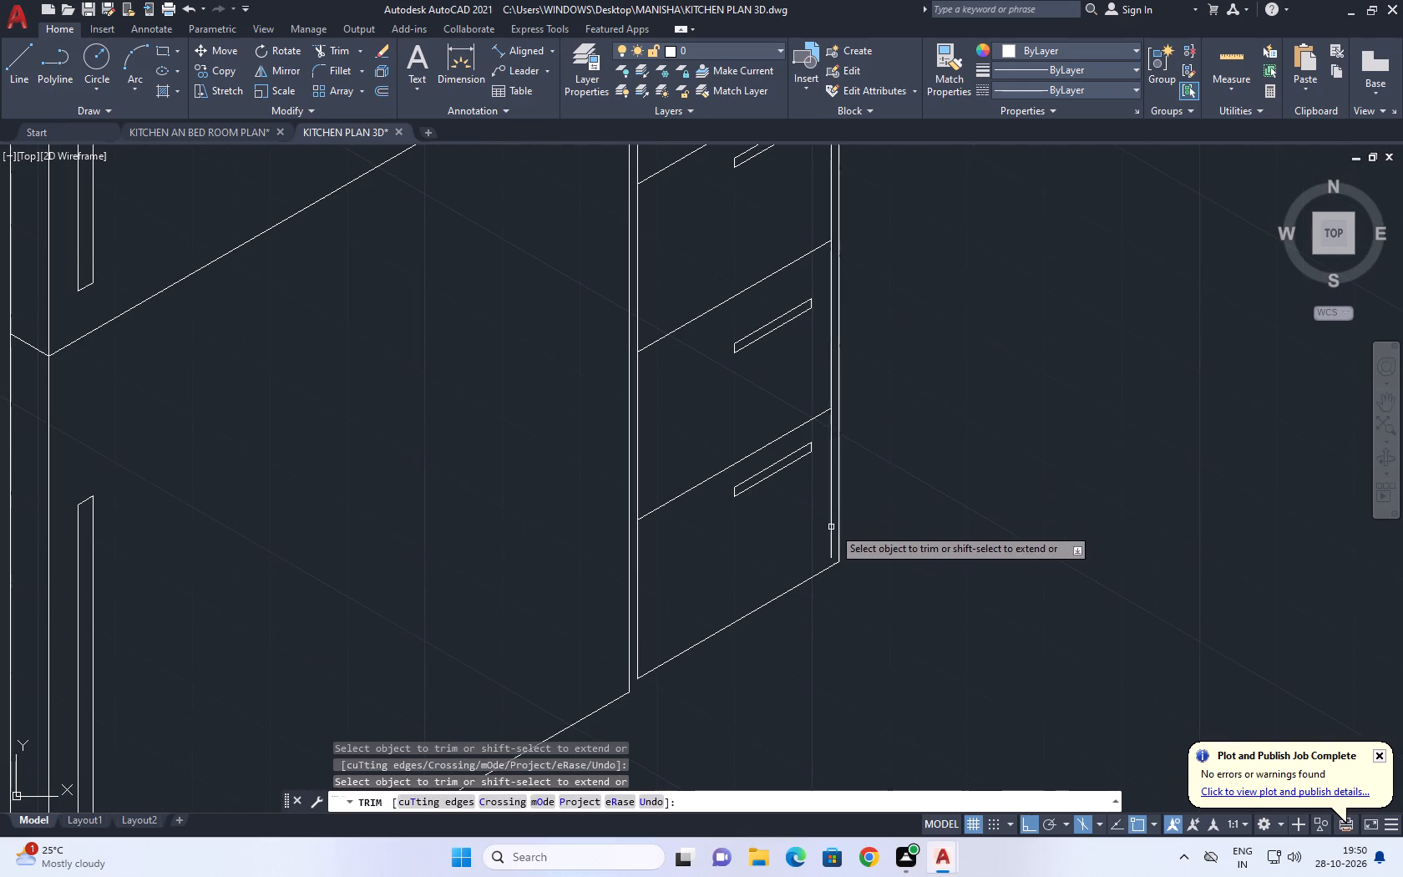
pyautogui.press('Escape')
# Draw a 30° base line from the drawer stack's lower fridge-side corner to just past its outer vertical line.
pyautogui.moveTo(881, 575); pyautogui.dragTo(794, 530, button='middle')
pyautogui.press('l')
pyautogui.press('space')
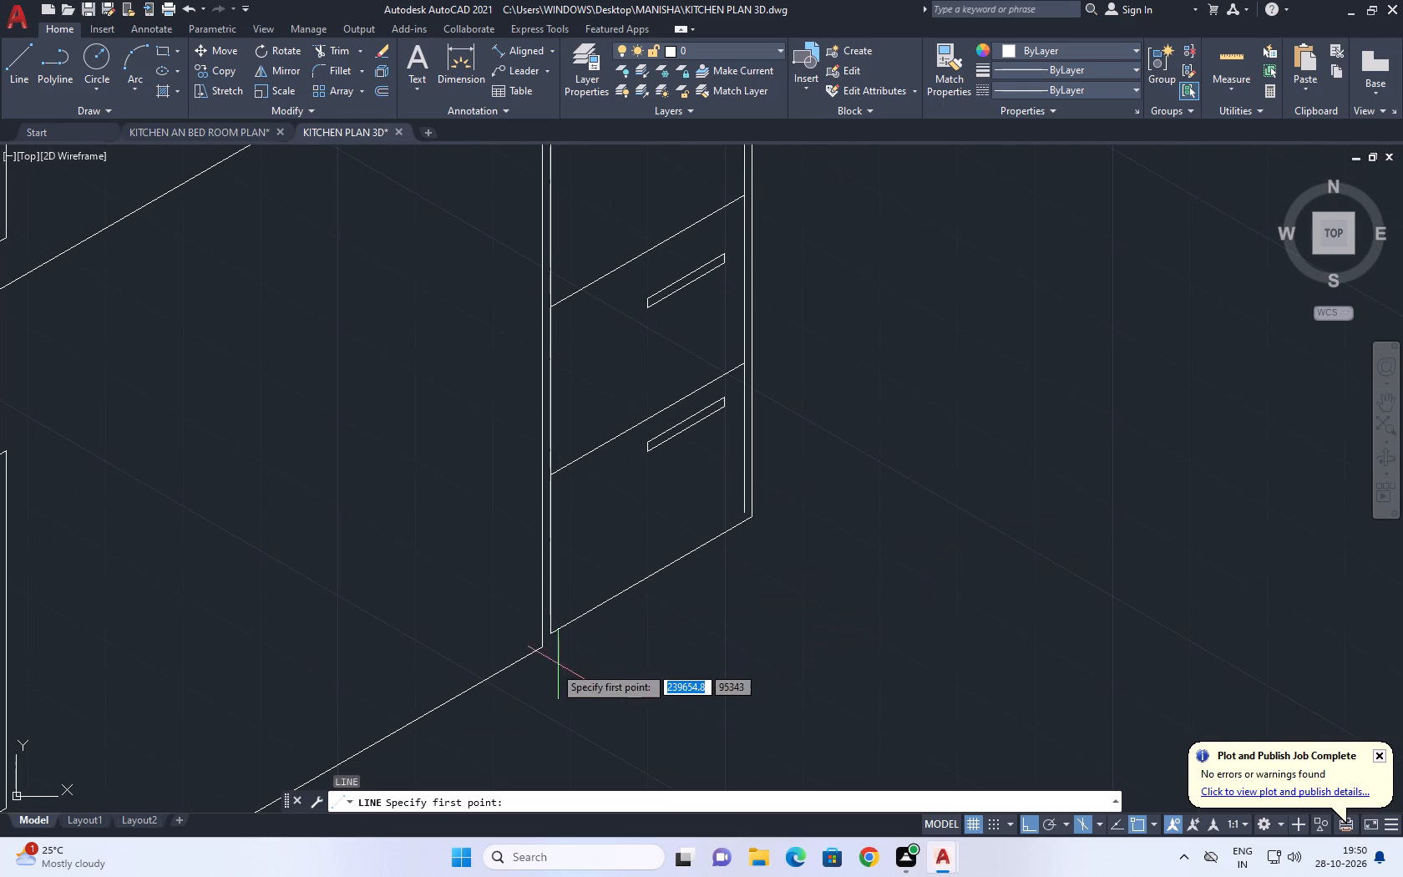
pyautogui.click(547, 650)
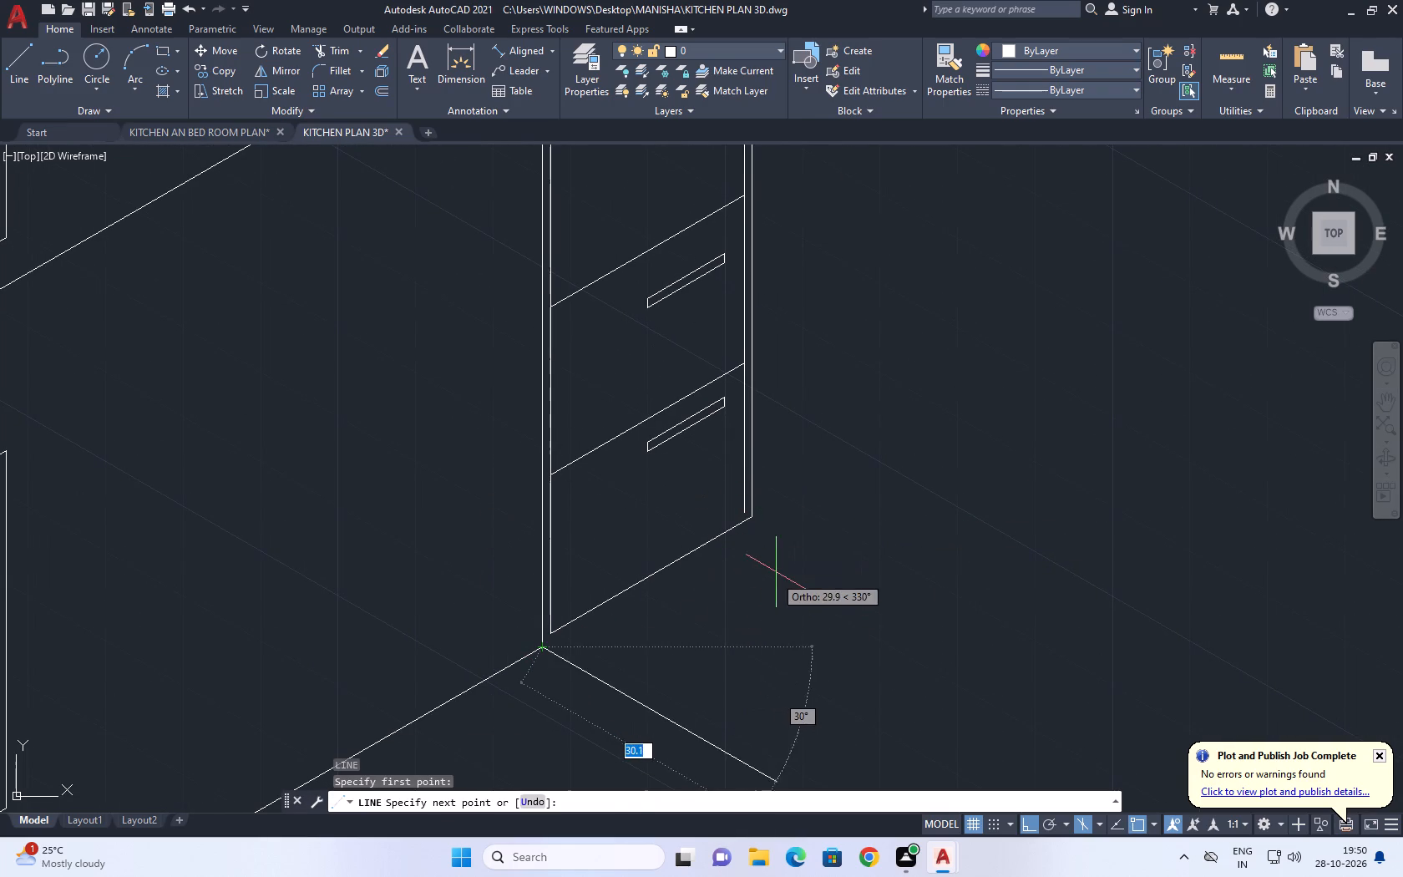
pyautogui.press('F5')
pyautogui.scroll(1, 772, 522)
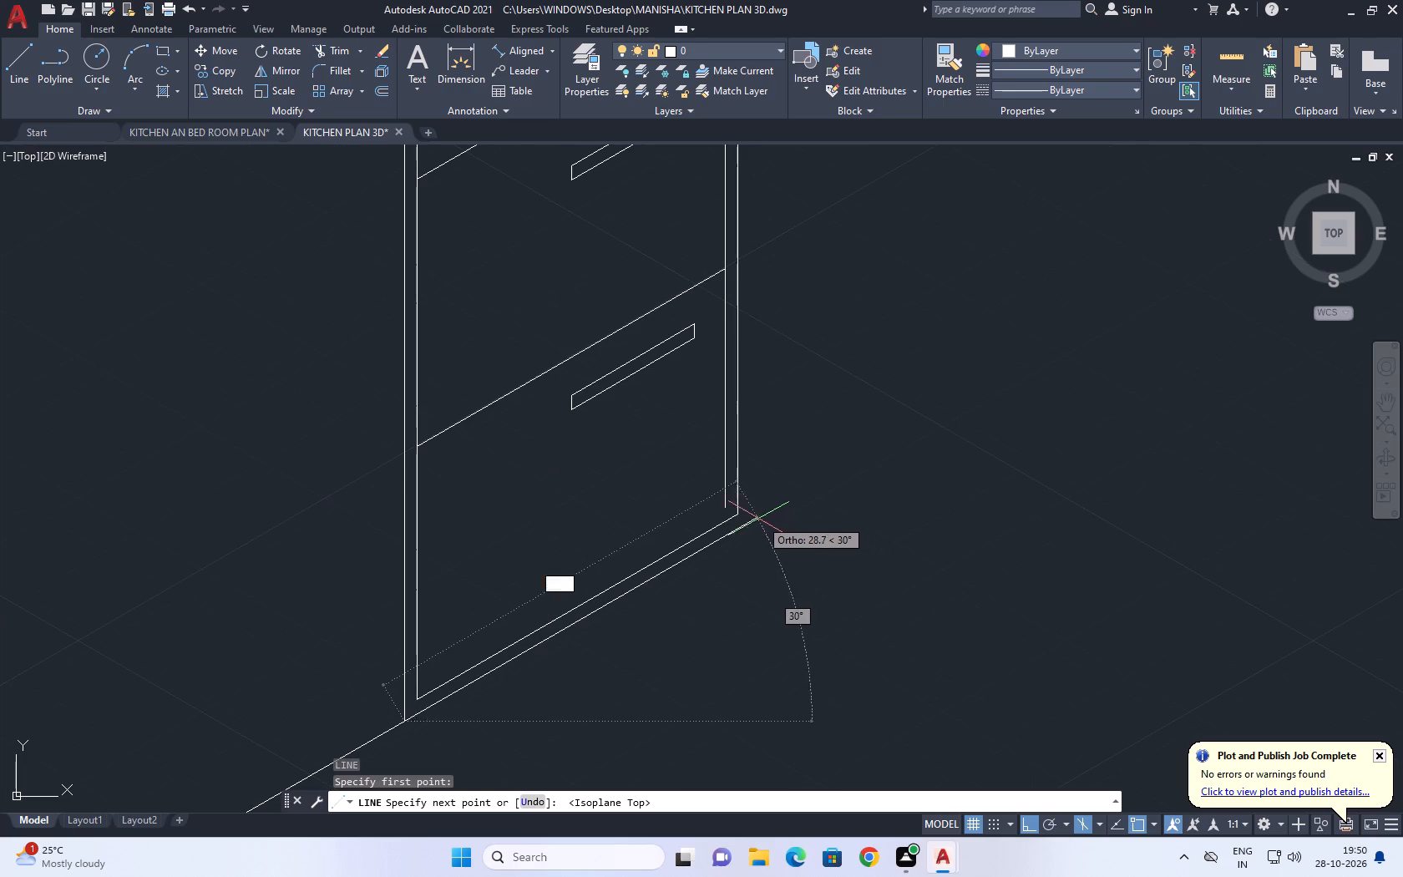
pyautogui.scroll(2, 755, 519)
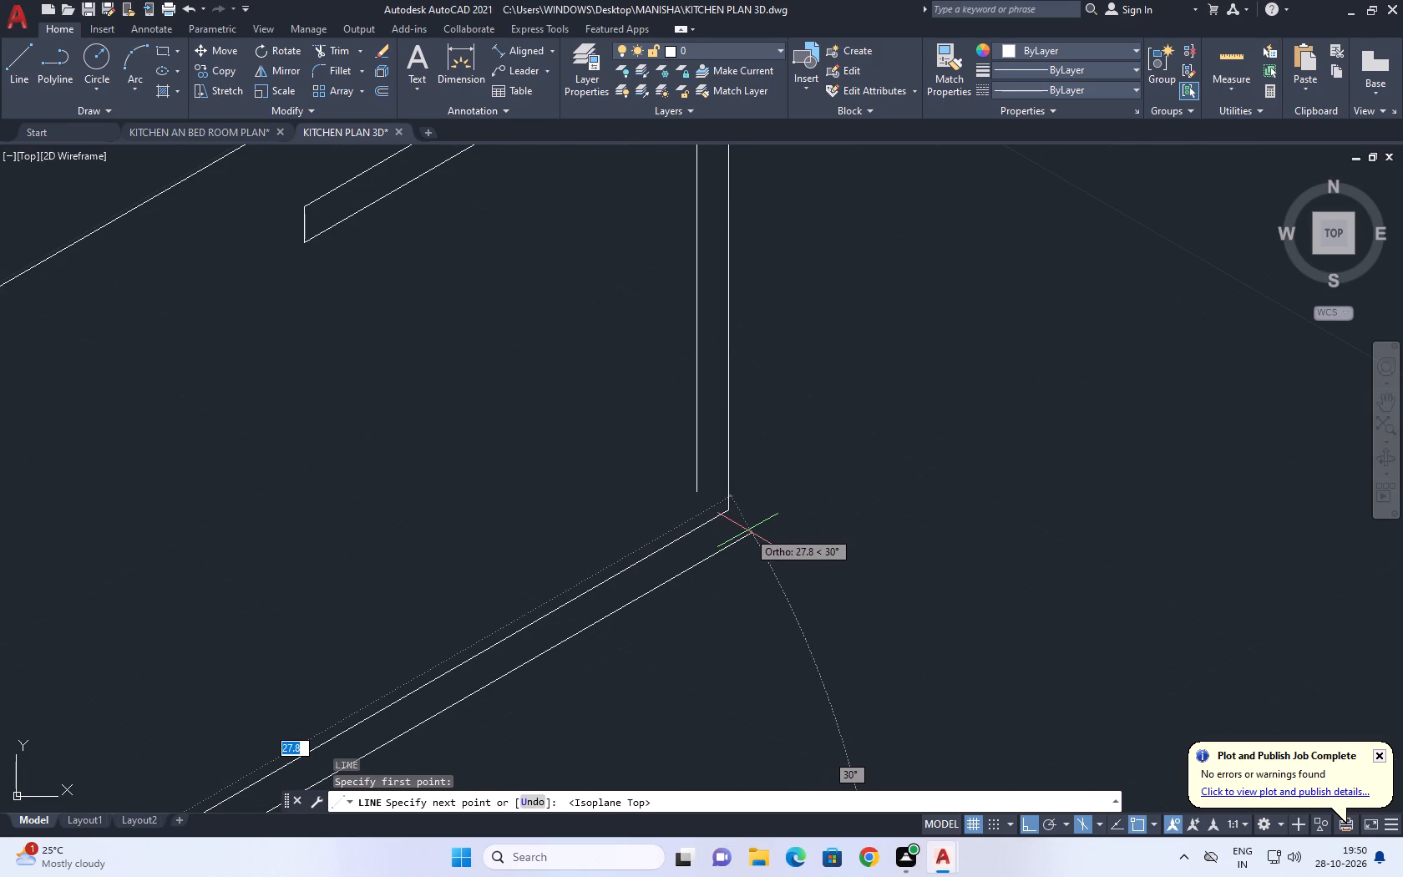
pyautogui.click(765, 524)
pyautogui.press('space')
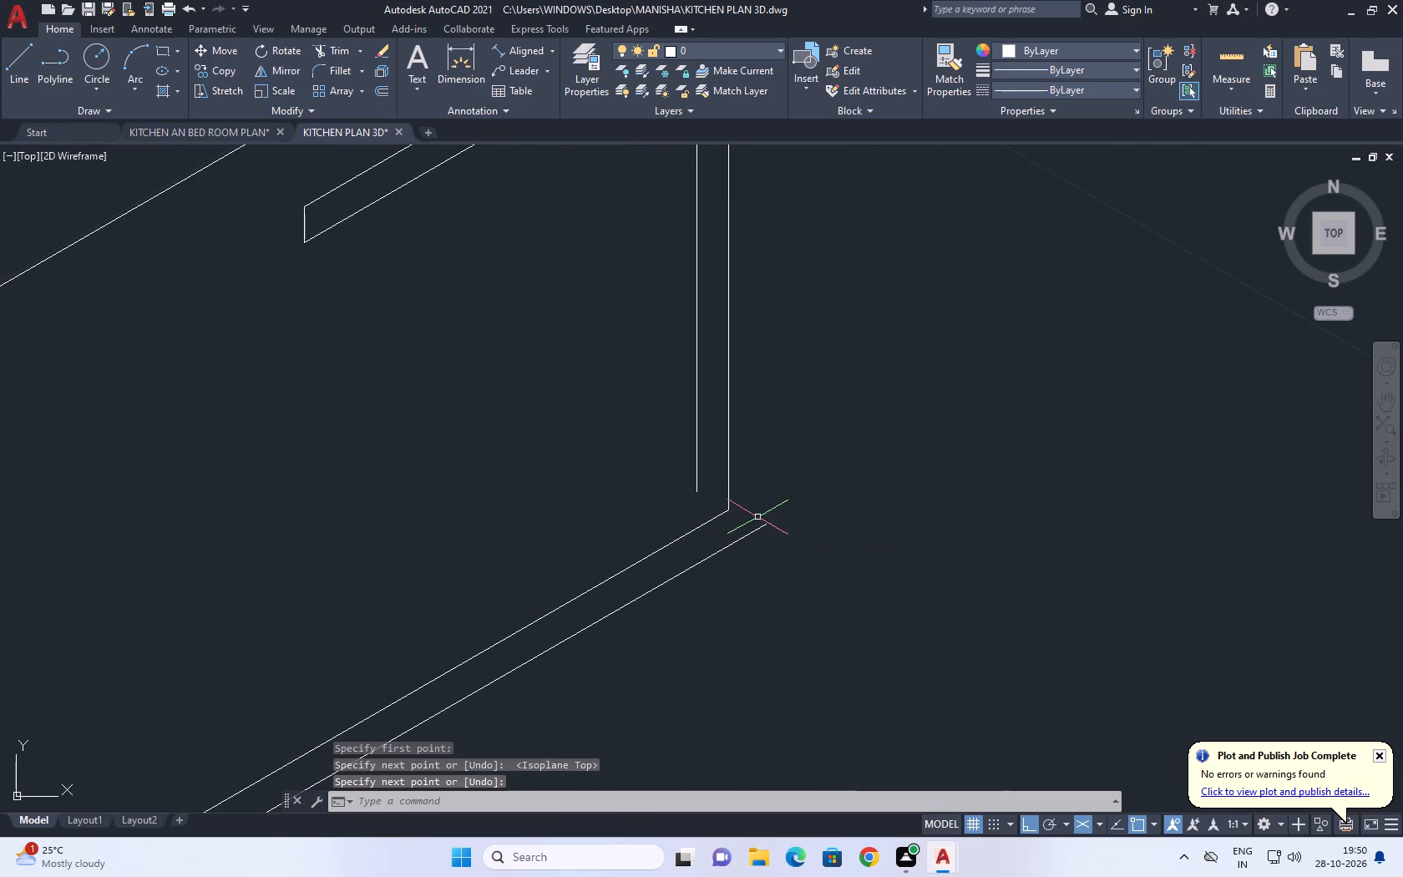
# Extend the drawer stack's inner and outer vertical lines down to the new base line.
pyautogui.write('EX')
pyautogui.press('space')
pyautogui.click(768, 473)
pyautogui.click(697, 448)
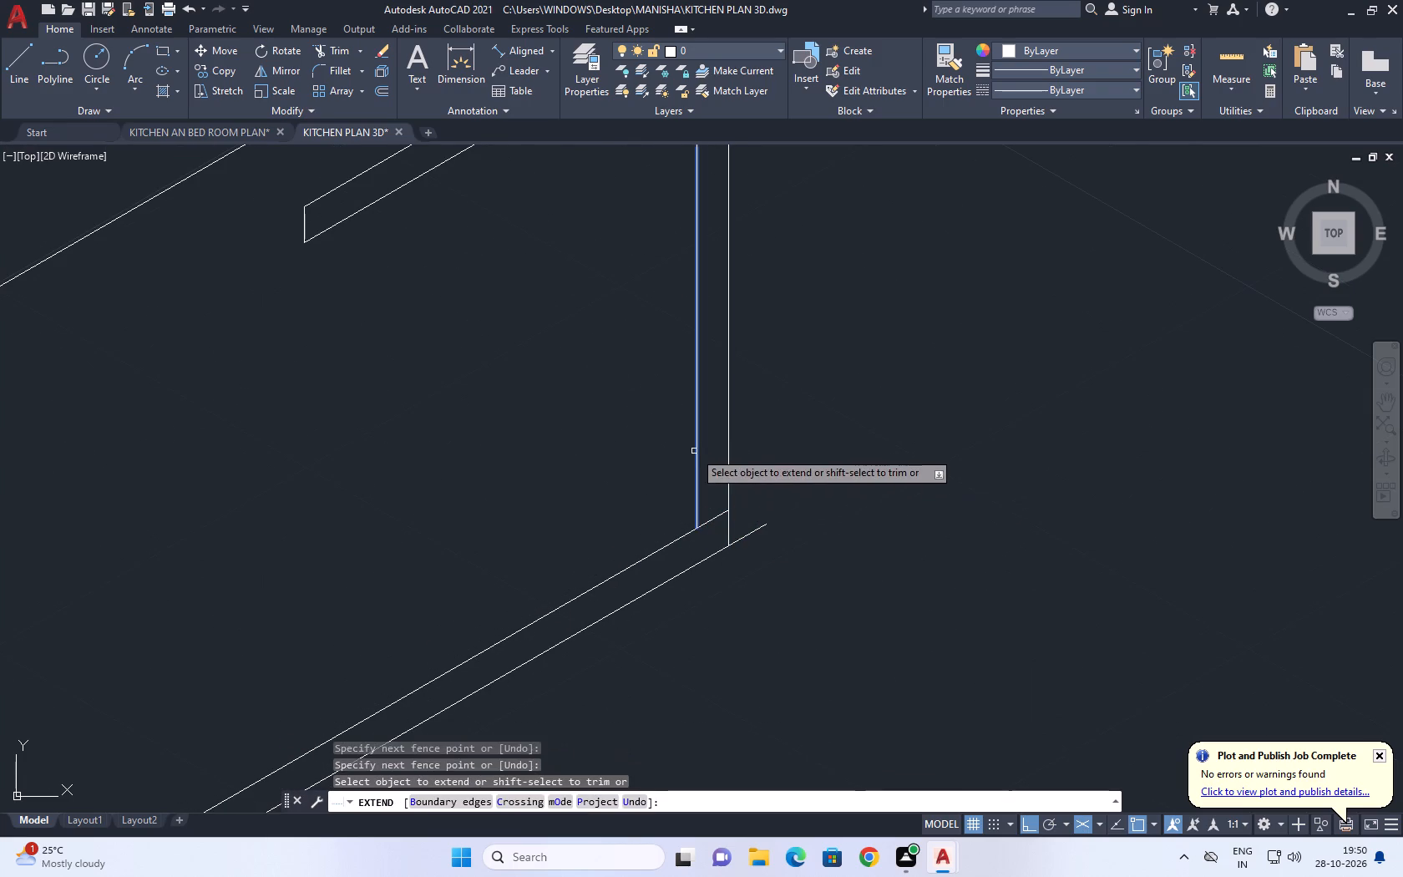
pyautogui.click(696, 469)
pyautogui.click(698, 483)
pyautogui.press('Escape')
# Trim the crossing ends at the drawer stack's bottom outer corner, including the base line's overshoot.
pyautogui.write('YT')
pyautogui.press('space')
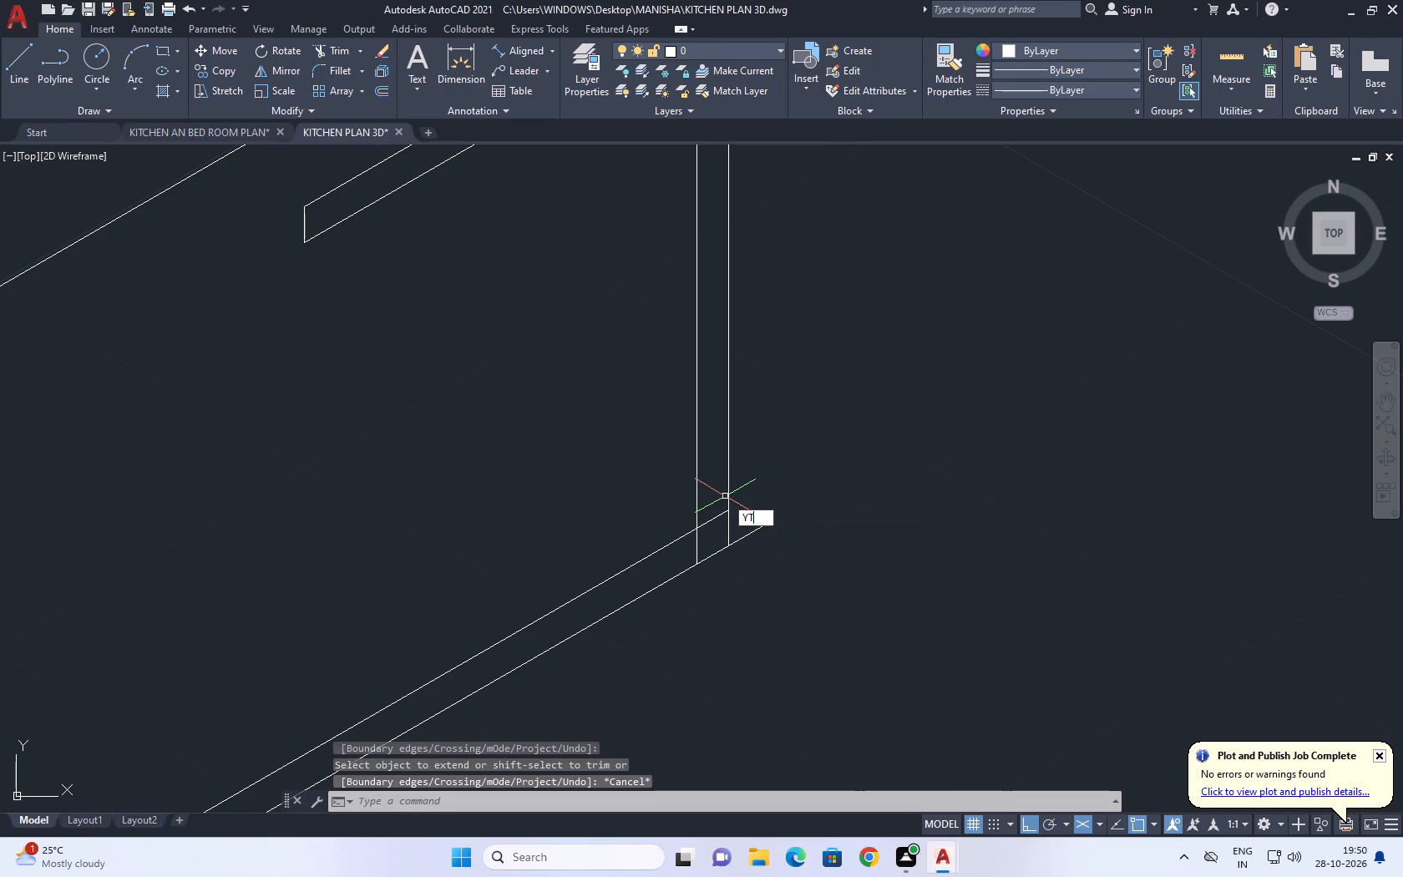
pyautogui.press('Escape')
pyautogui.write('TR')
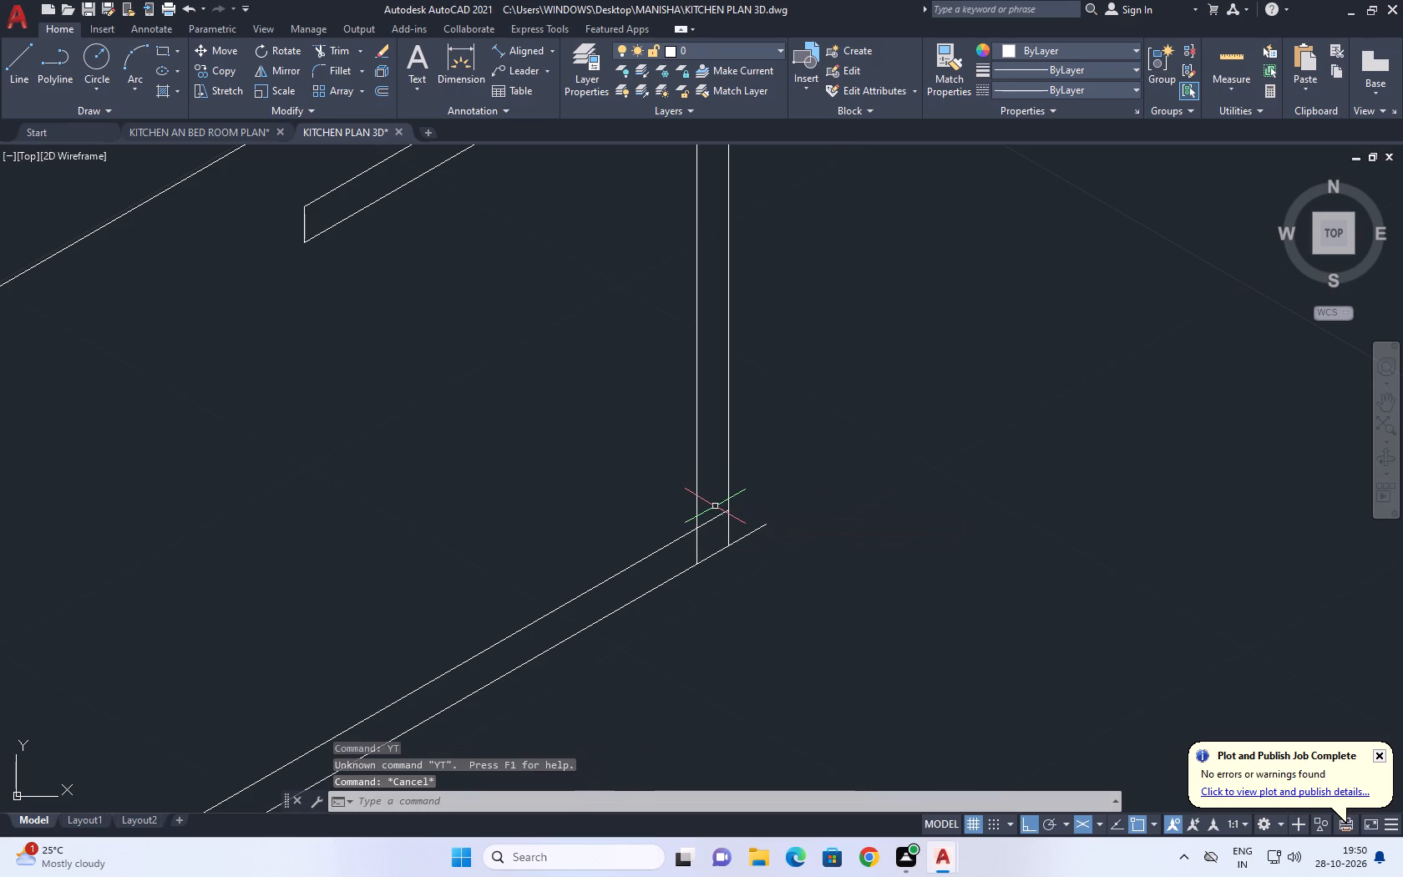
pyautogui.press('space')
pyautogui.scroll(2, 704, 526)
pyautogui.click(676, 580)
pyautogui.moveTo(733, 504); pyautogui.dragTo(733, 496)
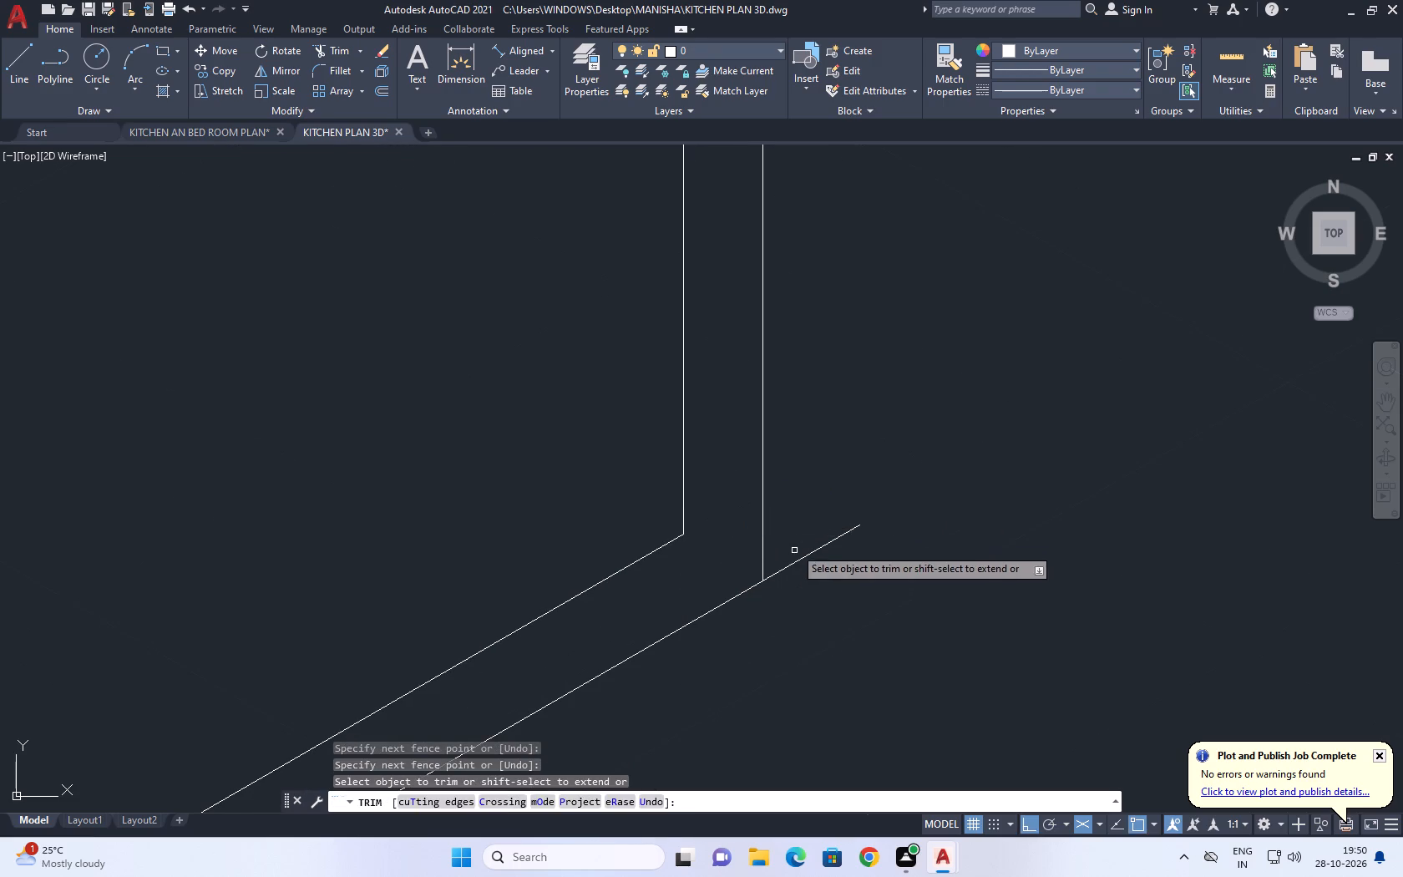
pyautogui.click(796, 541)
pyautogui.moveTo(809, 585); pyautogui.dragTo(817, 605)
pyautogui.scroll(-6, 827, 541)
pyautogui.press('Escape')
# Move the four drawer handles along the isometric axis towards the middle of their drawer fronts.
pyautogui.moveTo(826, 382); pyautogui.dragTo(848, 444, button='middle')
pyautogui.scroll(-4, 848, 443)
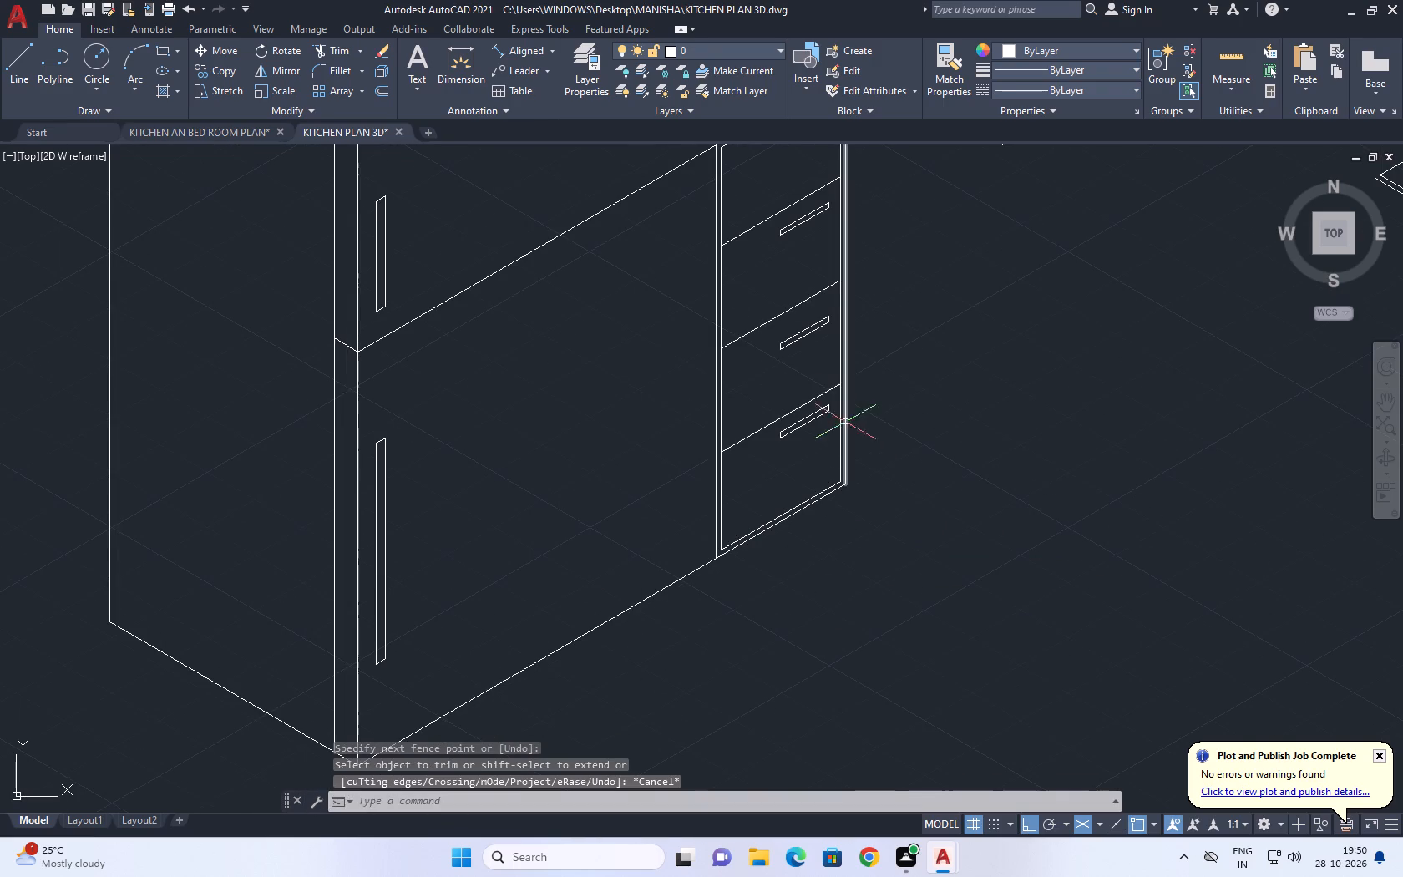
pyautogui.moveTo(818, 347); pyautogui.dragTo(867, 522, button='middle')
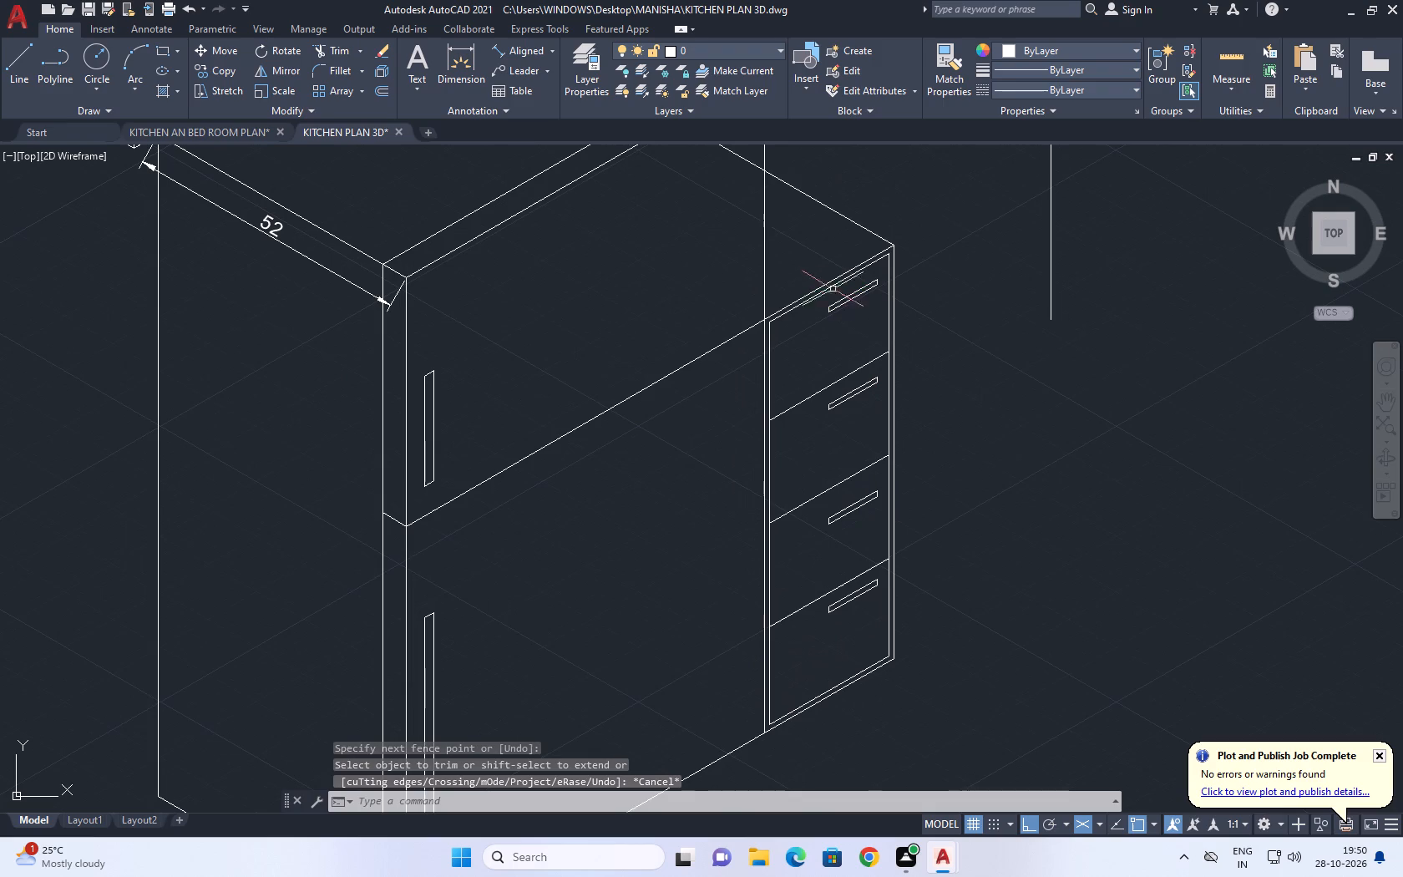
pyautogui.click(823, 266)
pyautogui.click(891, 637)
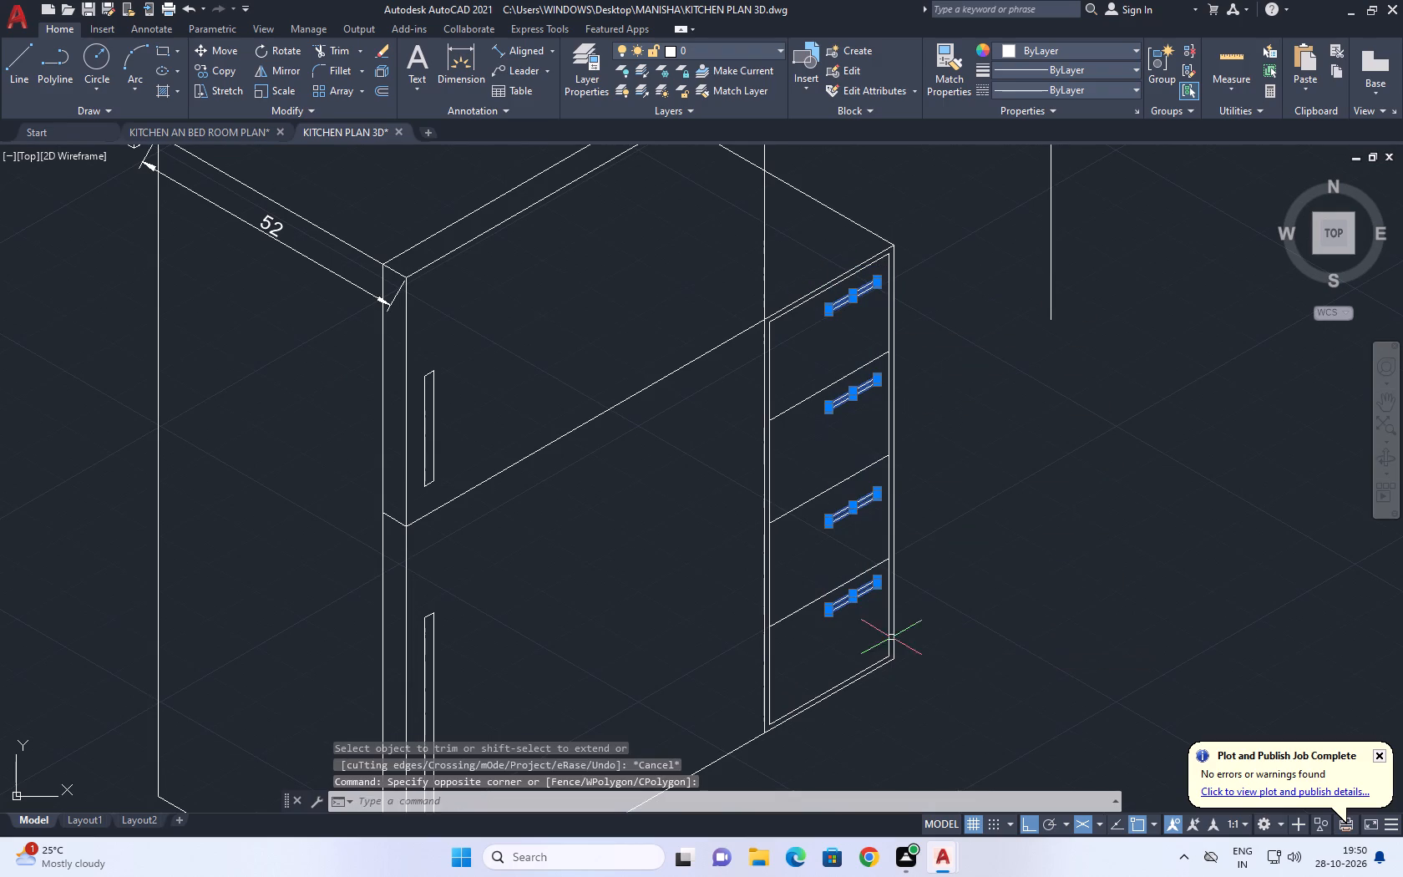
pyautogui.press('m')
pyautogui.press('space')
pyautogui.click(1031, 478)
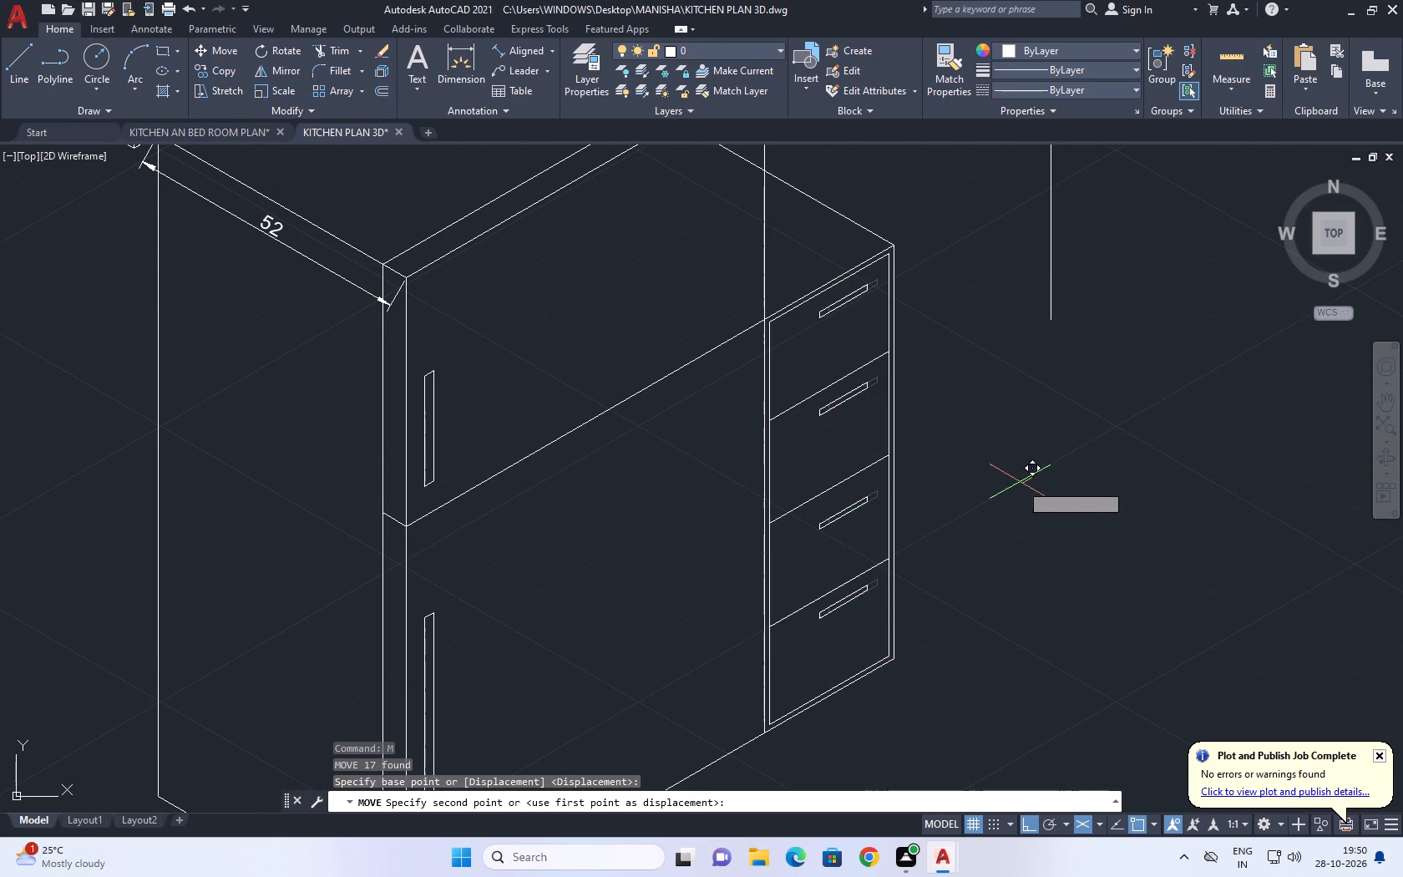
pyautogui.click(1010, 489)
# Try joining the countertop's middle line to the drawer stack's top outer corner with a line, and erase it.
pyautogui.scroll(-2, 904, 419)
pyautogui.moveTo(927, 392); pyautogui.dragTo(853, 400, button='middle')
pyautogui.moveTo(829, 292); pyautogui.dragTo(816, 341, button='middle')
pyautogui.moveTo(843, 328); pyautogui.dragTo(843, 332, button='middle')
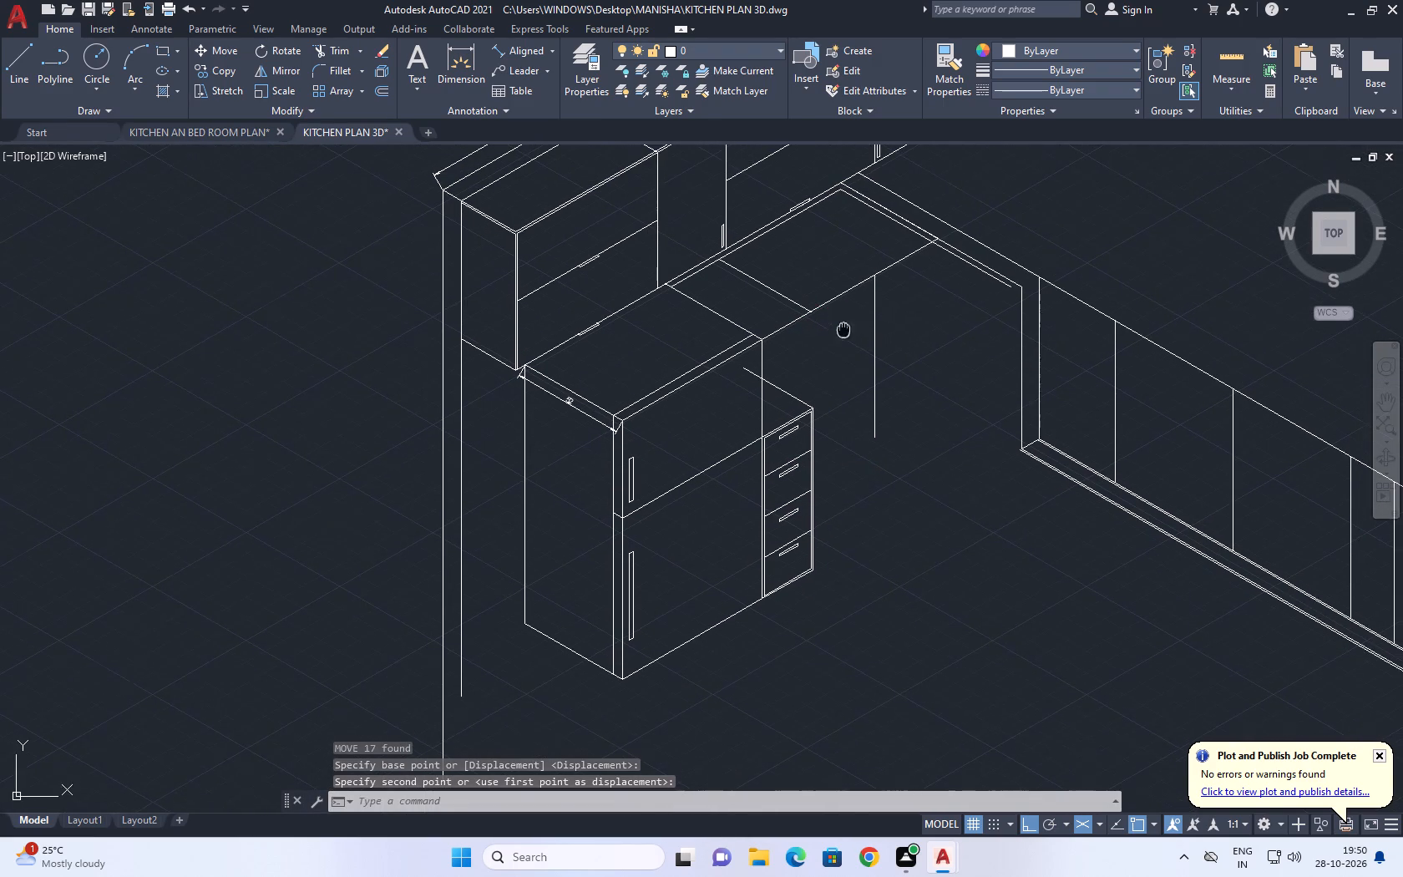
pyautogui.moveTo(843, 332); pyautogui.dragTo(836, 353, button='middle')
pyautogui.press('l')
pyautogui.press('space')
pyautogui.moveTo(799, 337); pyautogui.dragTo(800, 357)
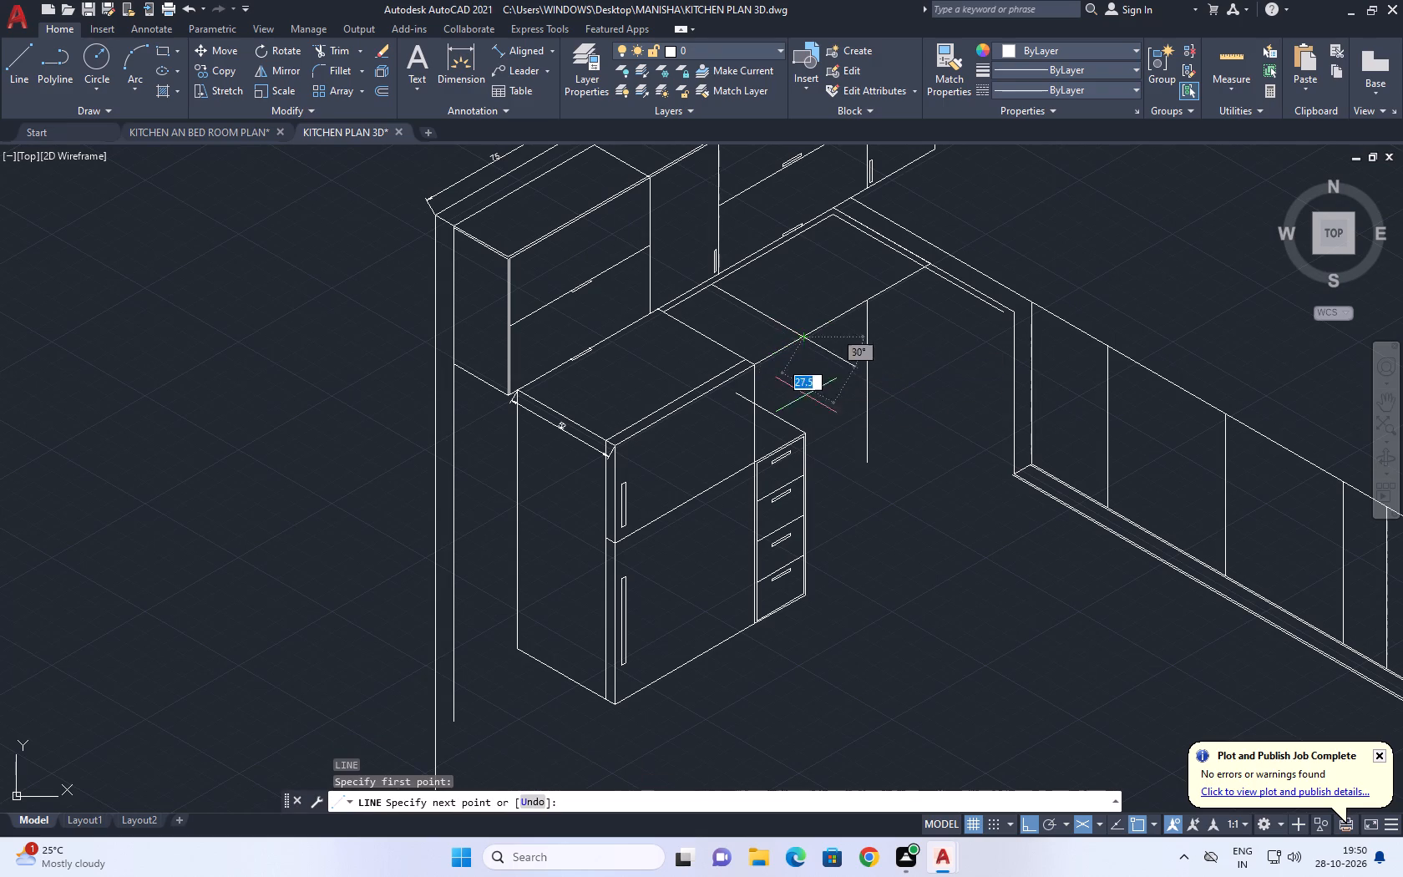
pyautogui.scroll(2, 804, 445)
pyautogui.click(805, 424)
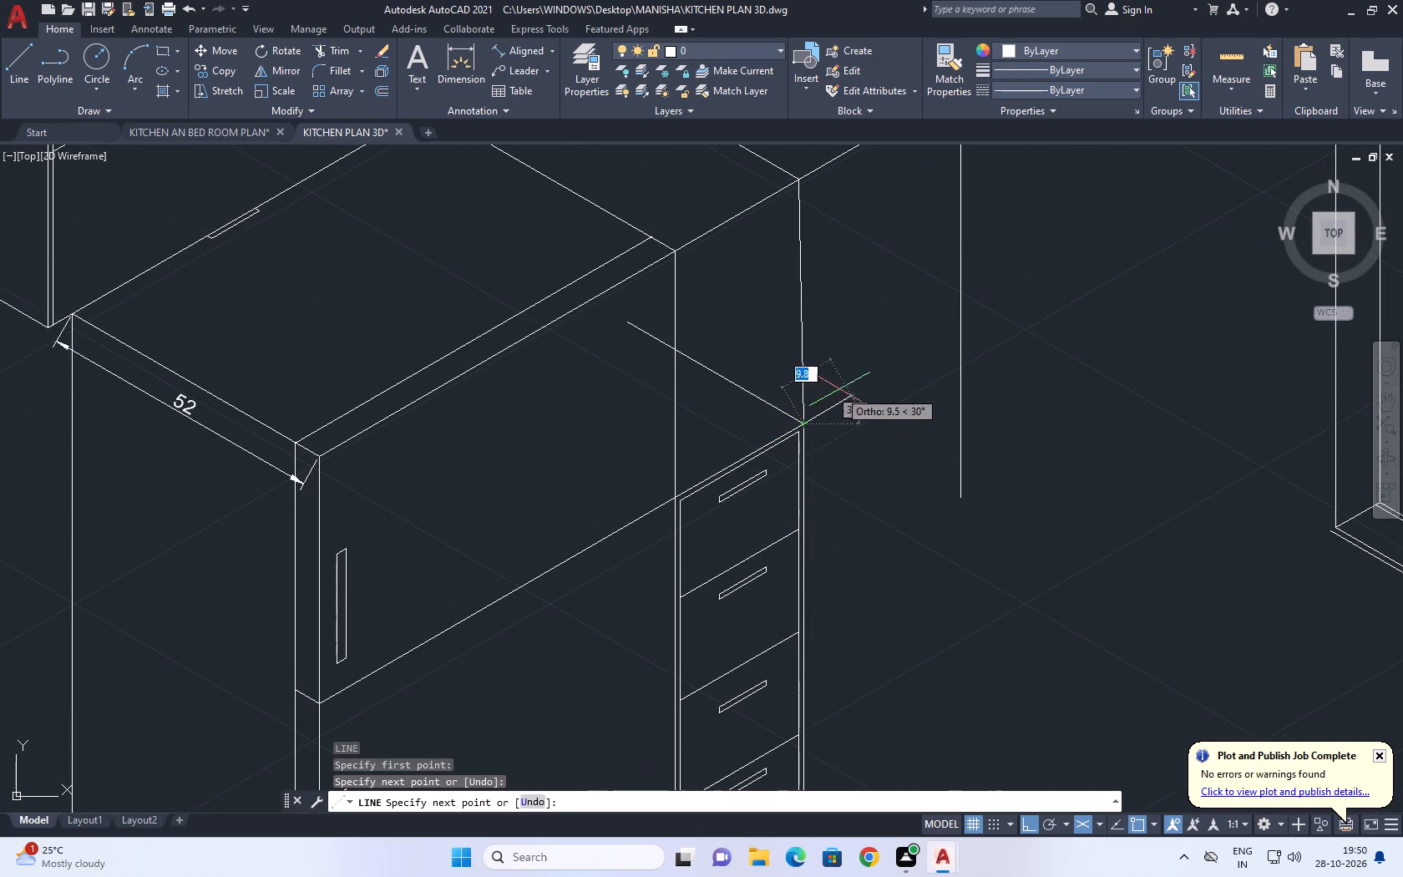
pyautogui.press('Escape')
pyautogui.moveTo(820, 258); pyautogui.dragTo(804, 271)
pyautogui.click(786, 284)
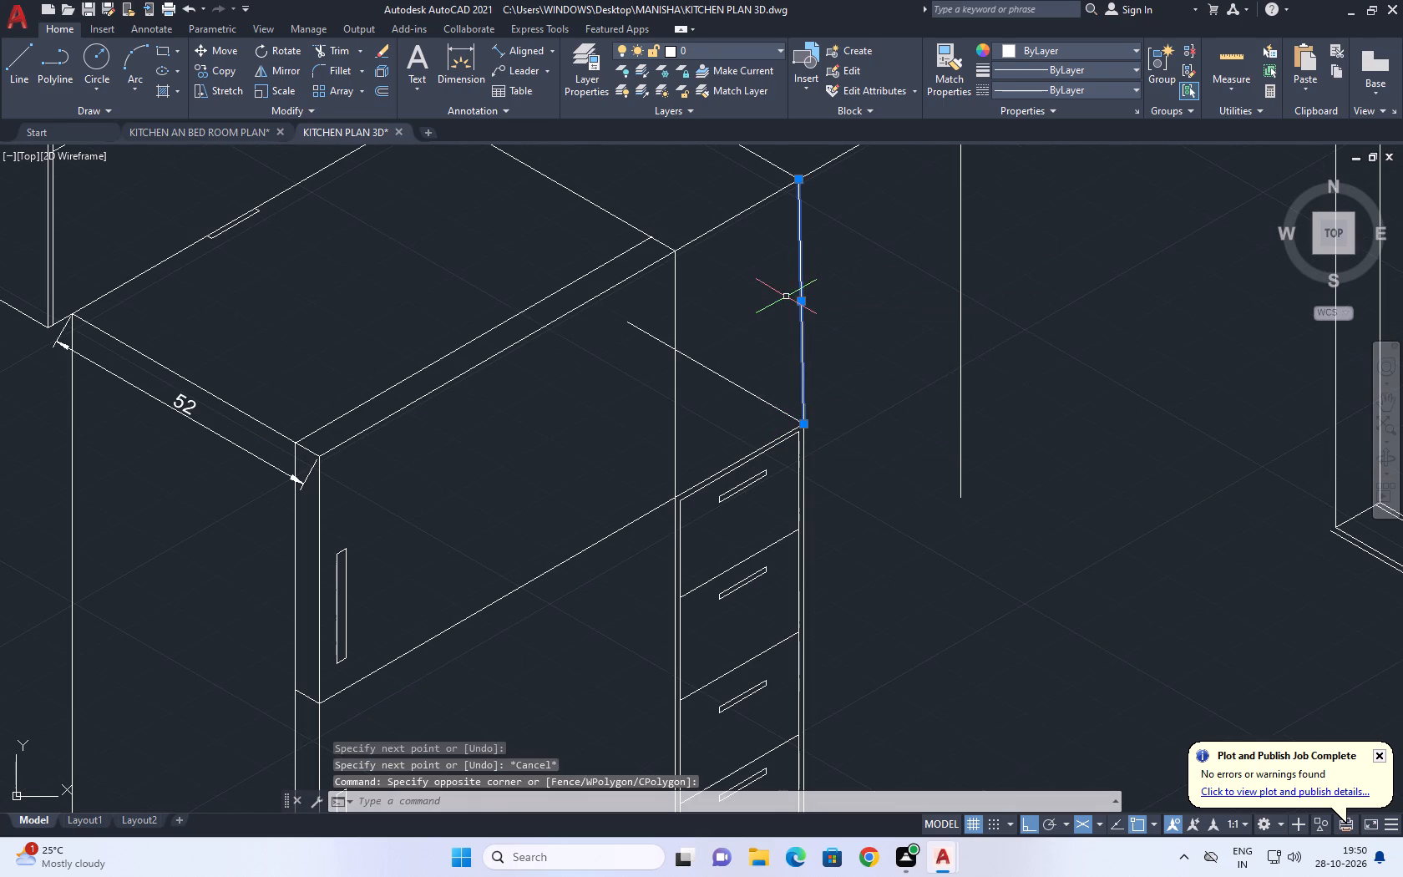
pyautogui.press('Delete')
# Draw a true vertical line from the countertop middle line's front end down onto the drawer stack's inner vertical line.
pyautogui.moveTo(804, 284); pyautogui.dragTo(834, 399, button='middle')
pyautogui.write('L')
pyautogui.press('space')
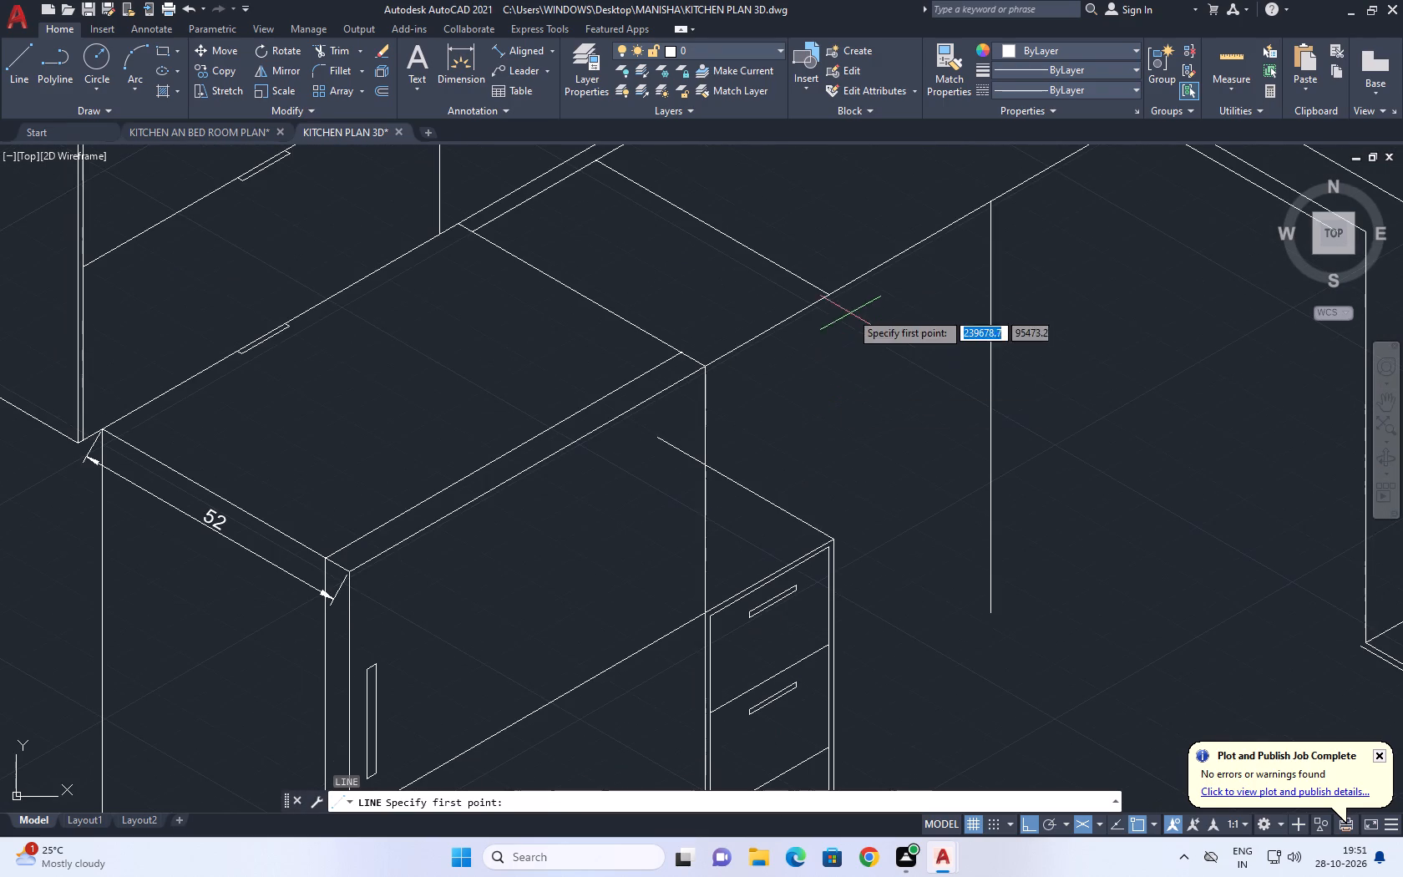
pyautogui.click(829, 295)
pyautogui.press('F5')
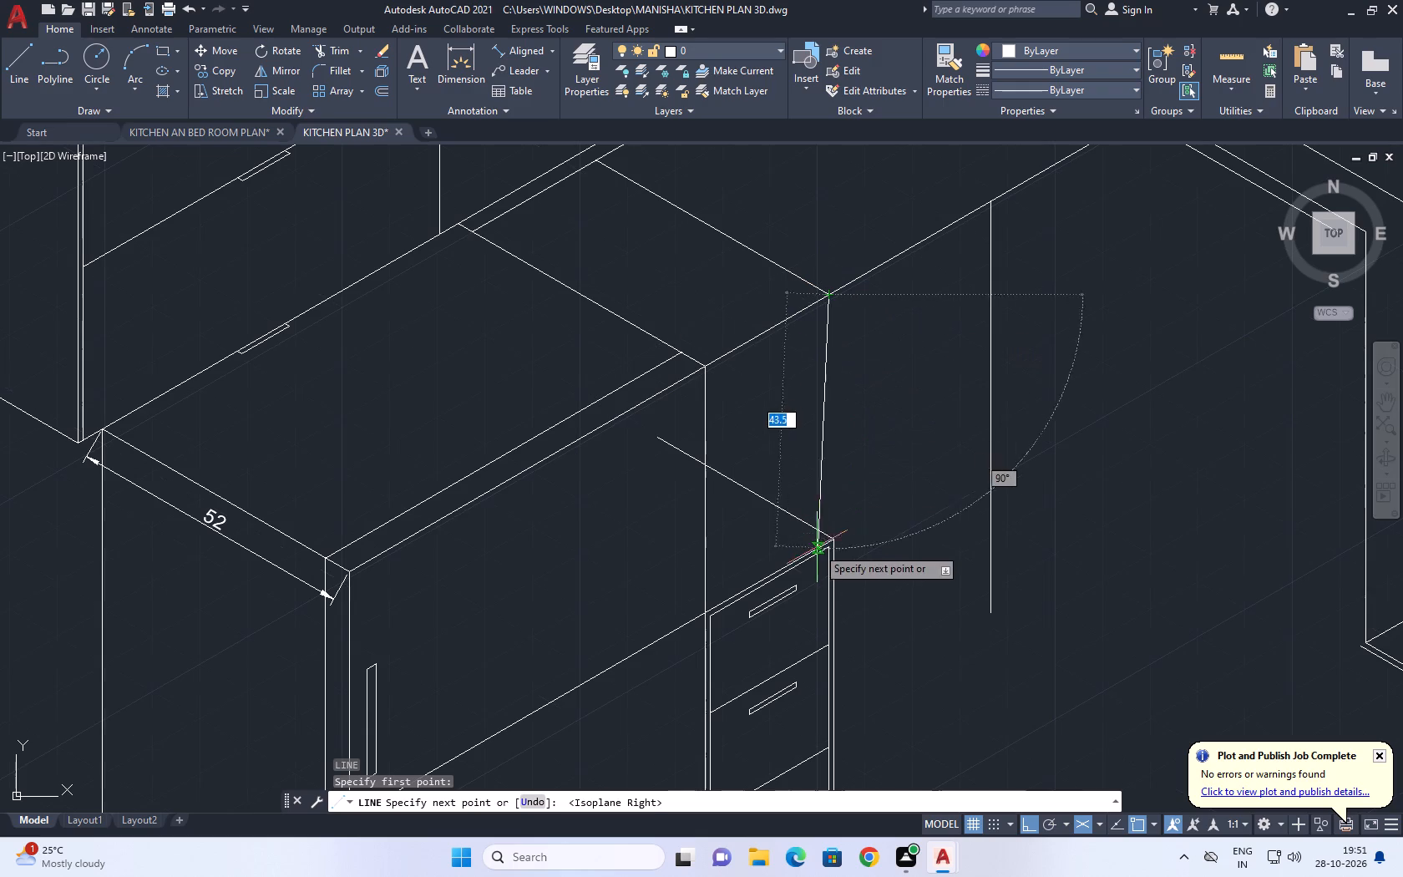
pyautogui.scroll(2, 828, 596)
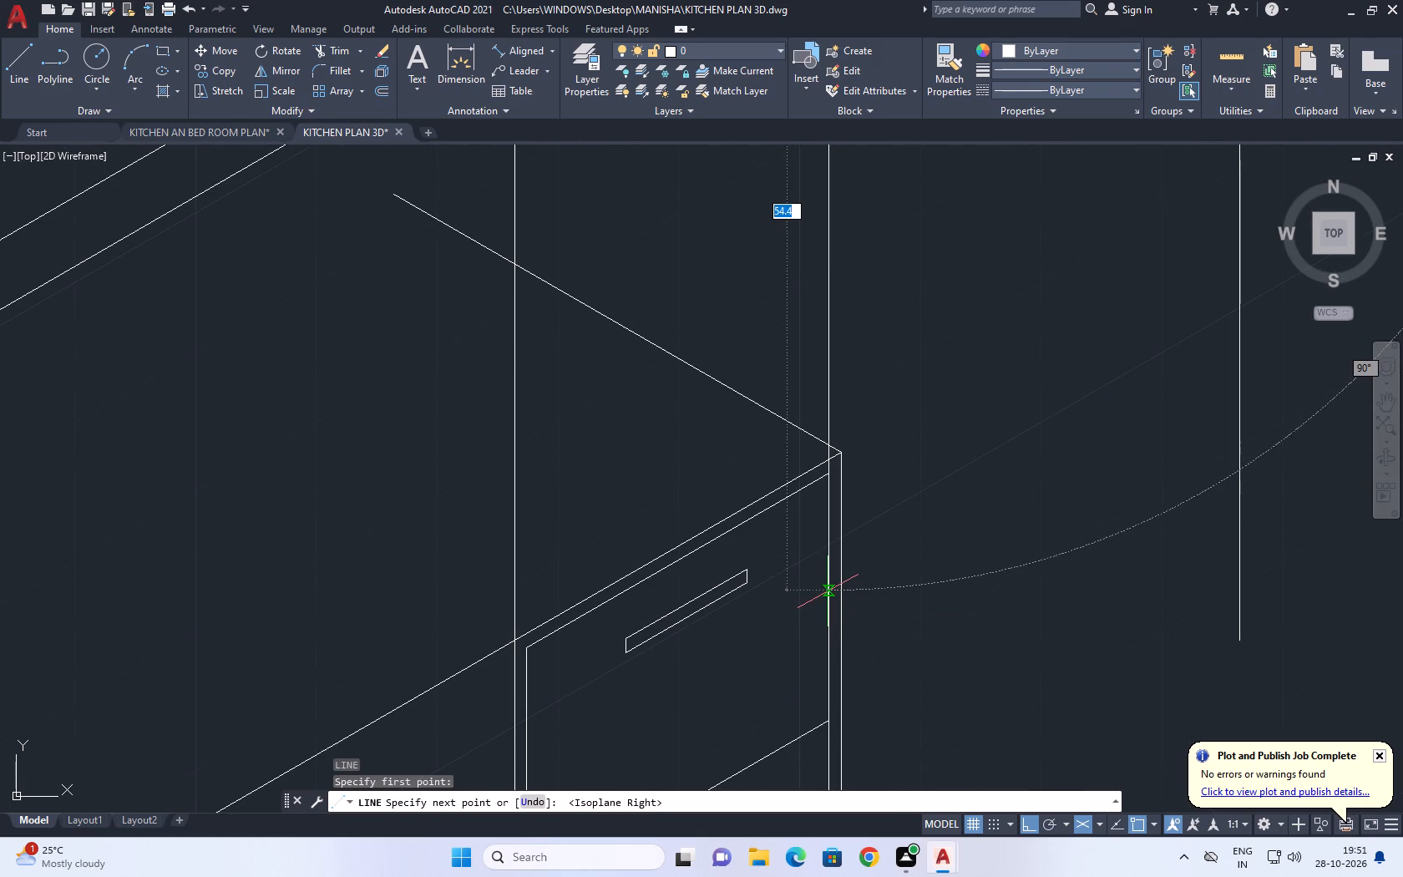
pyautogui.click(828, 591)
pyautogui.press('Escape')
# Erase the drawer stack's outermost vertical line.
pyautogui.scroll(-1, 878, 412)
pyautogui.click(853, 462)
pyautogui.moveTo(867, 523); pyautogui.dragTo(868, 423, button='middle')
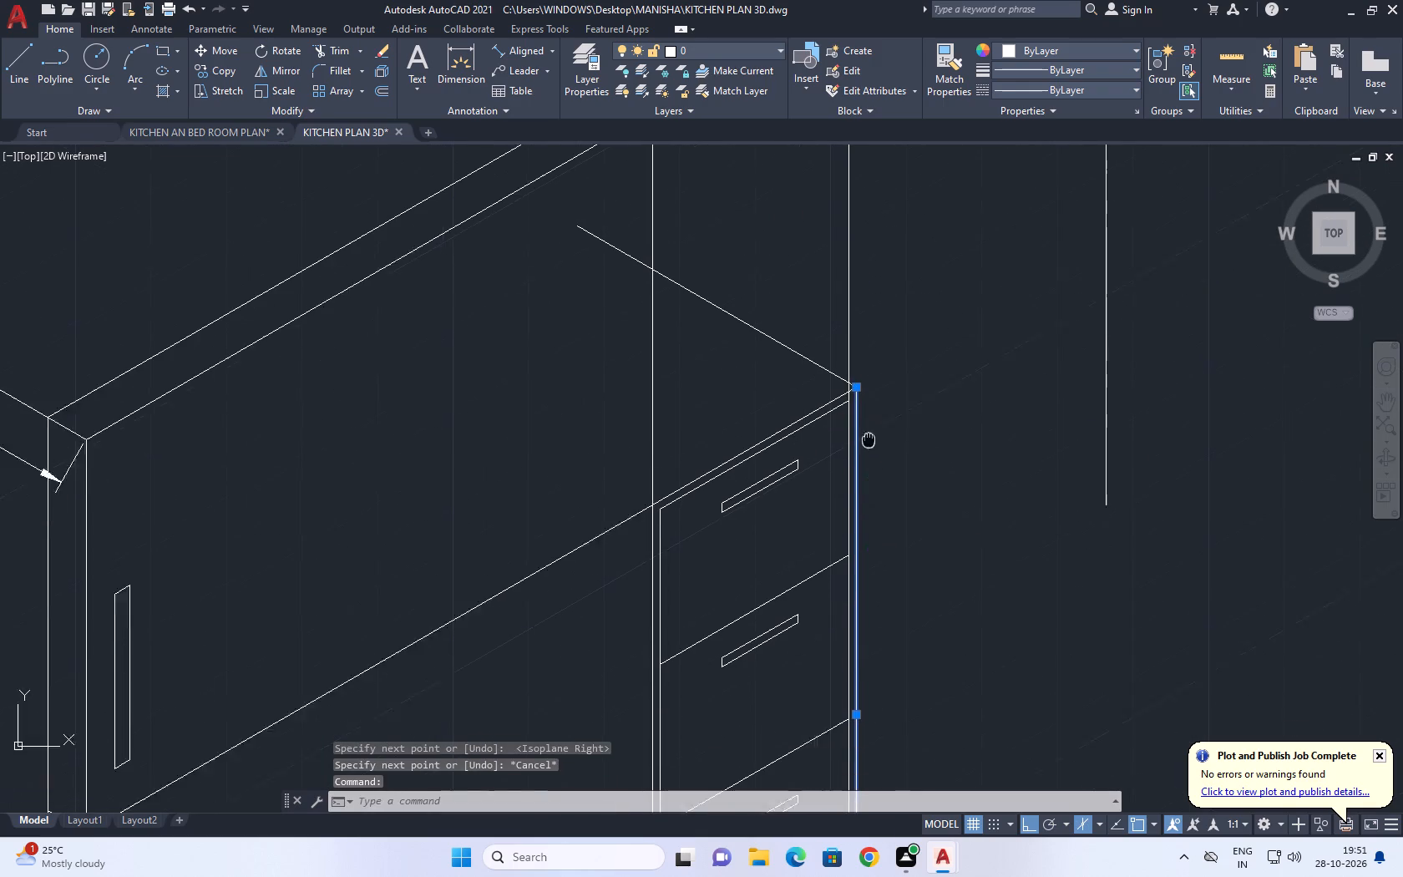
pyautogui.press('Delete')
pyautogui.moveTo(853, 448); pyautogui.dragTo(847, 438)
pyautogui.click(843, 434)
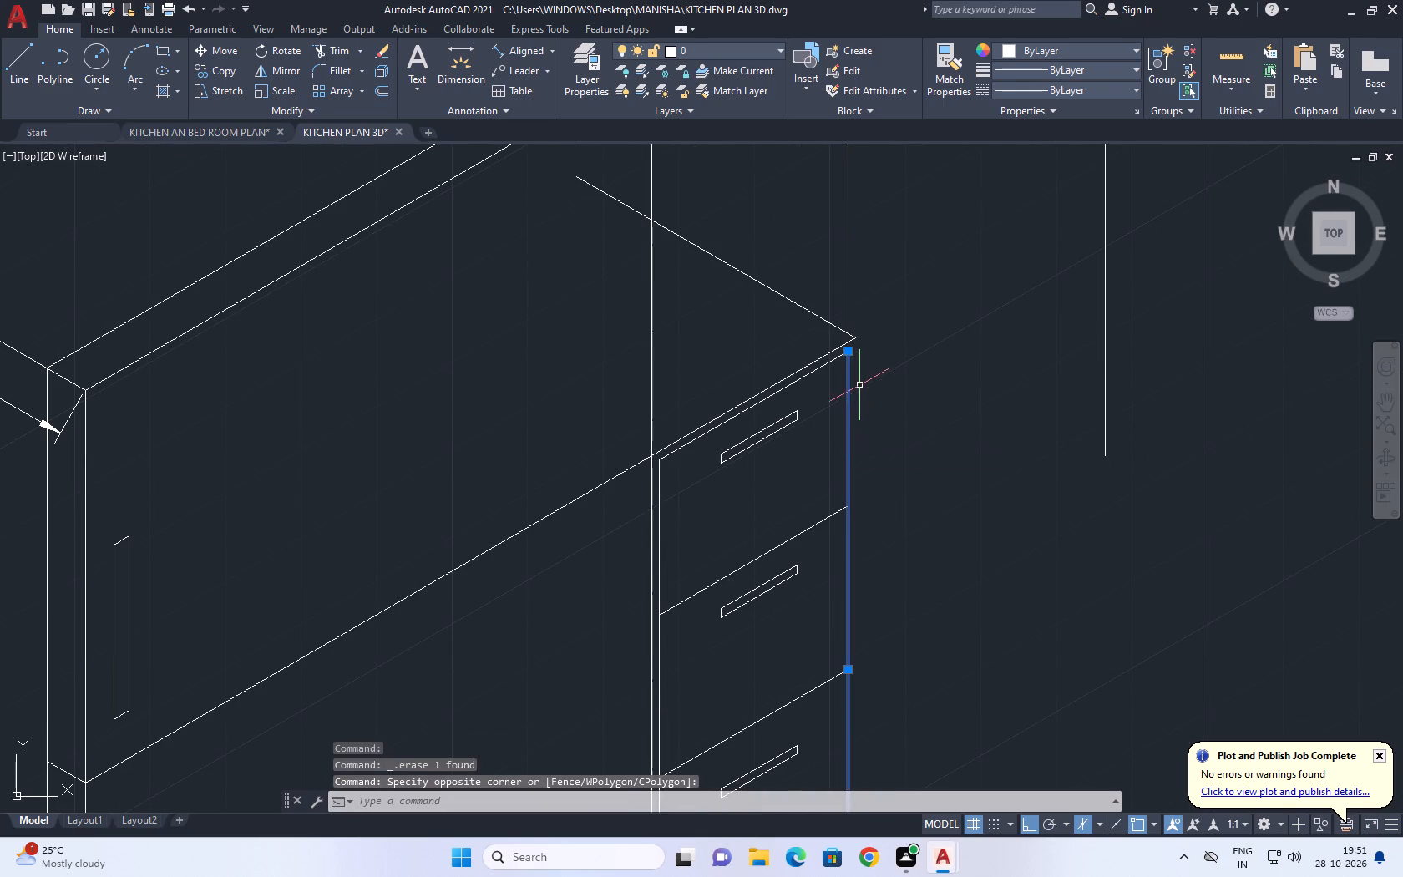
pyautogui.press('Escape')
# Move the cross line 1.0 back along the drawer stack's top edge so its end meets the new vertical line.
pyautogui.scroll(1, 837, 341)
pyautogui.click(833, 319)
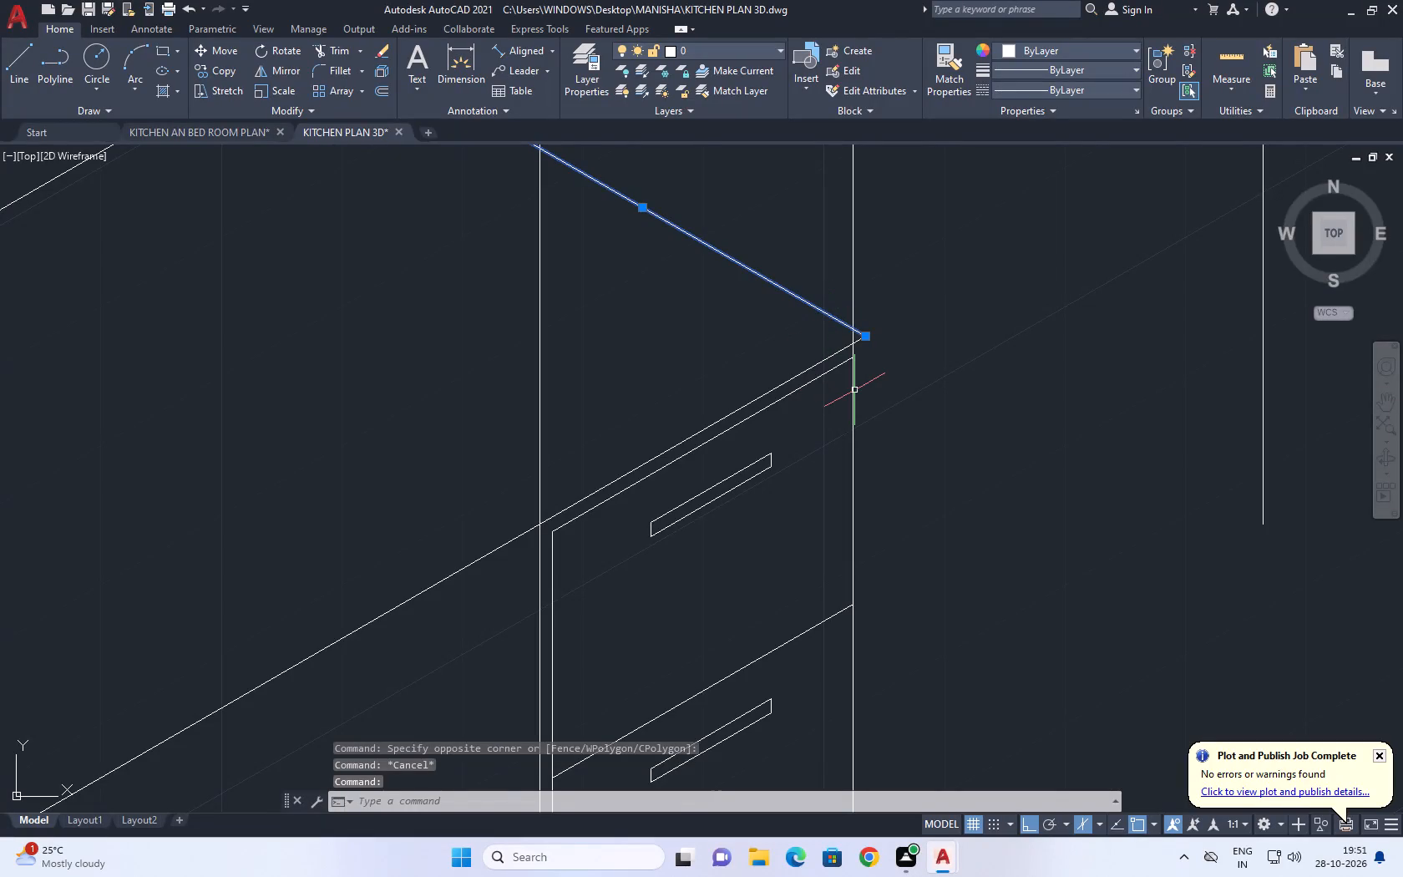
pyautogui.write('M')
pyautogui.press('space')
pyautogui.scroll(2, 874, 326)
pyautogui.click(852, 347)
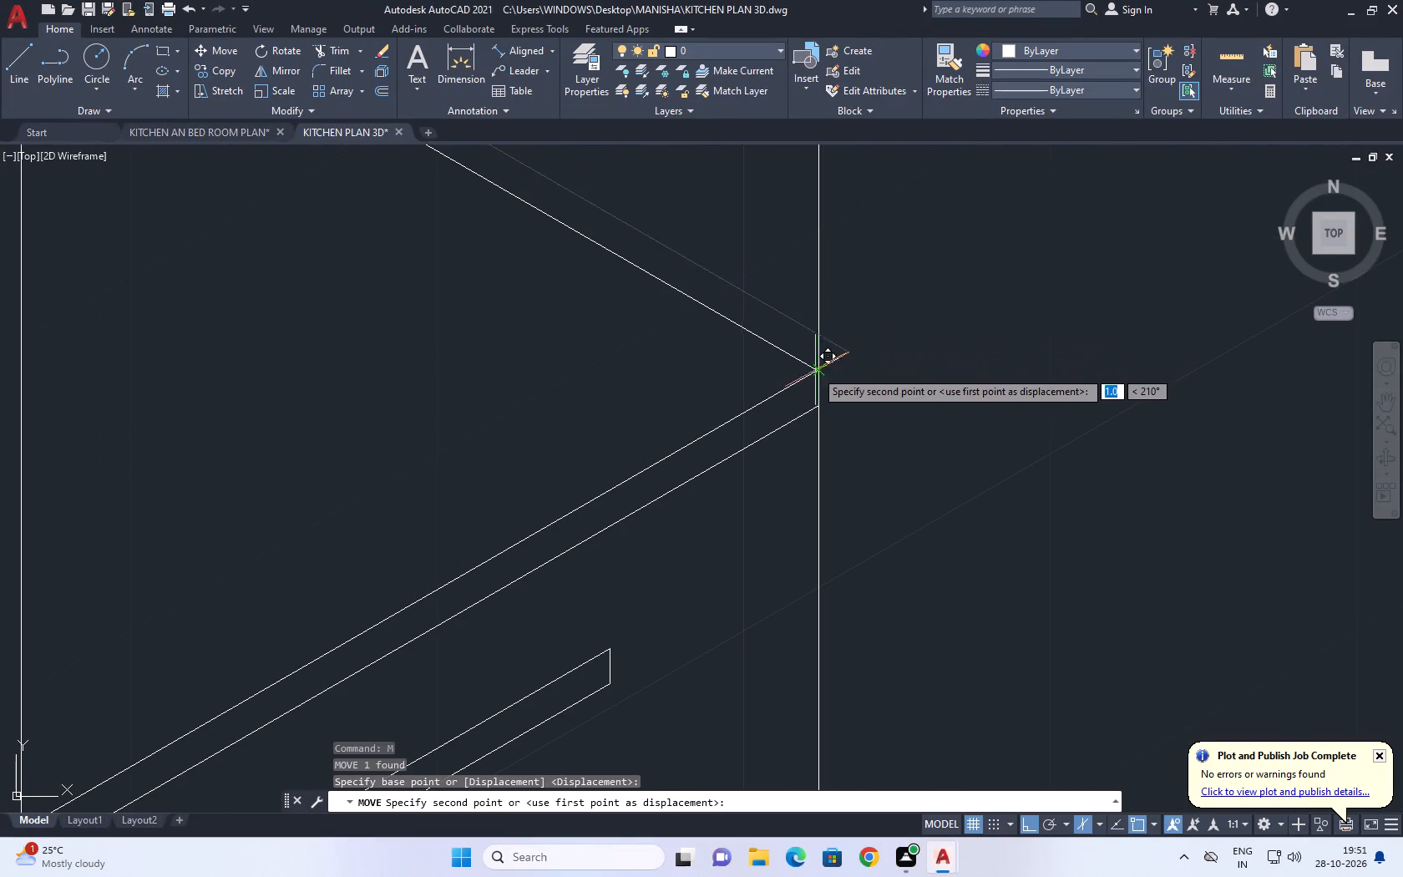
pyautogui.click(813, 371)
# Stretch the overshooting end of the drawer stack's top edge back to the corner at the new vertical line.
pyautogui.scroll(-3, 877, 362)
pyautogui.scroll(2, 875, 368)
pyautogui.click(866, 338)
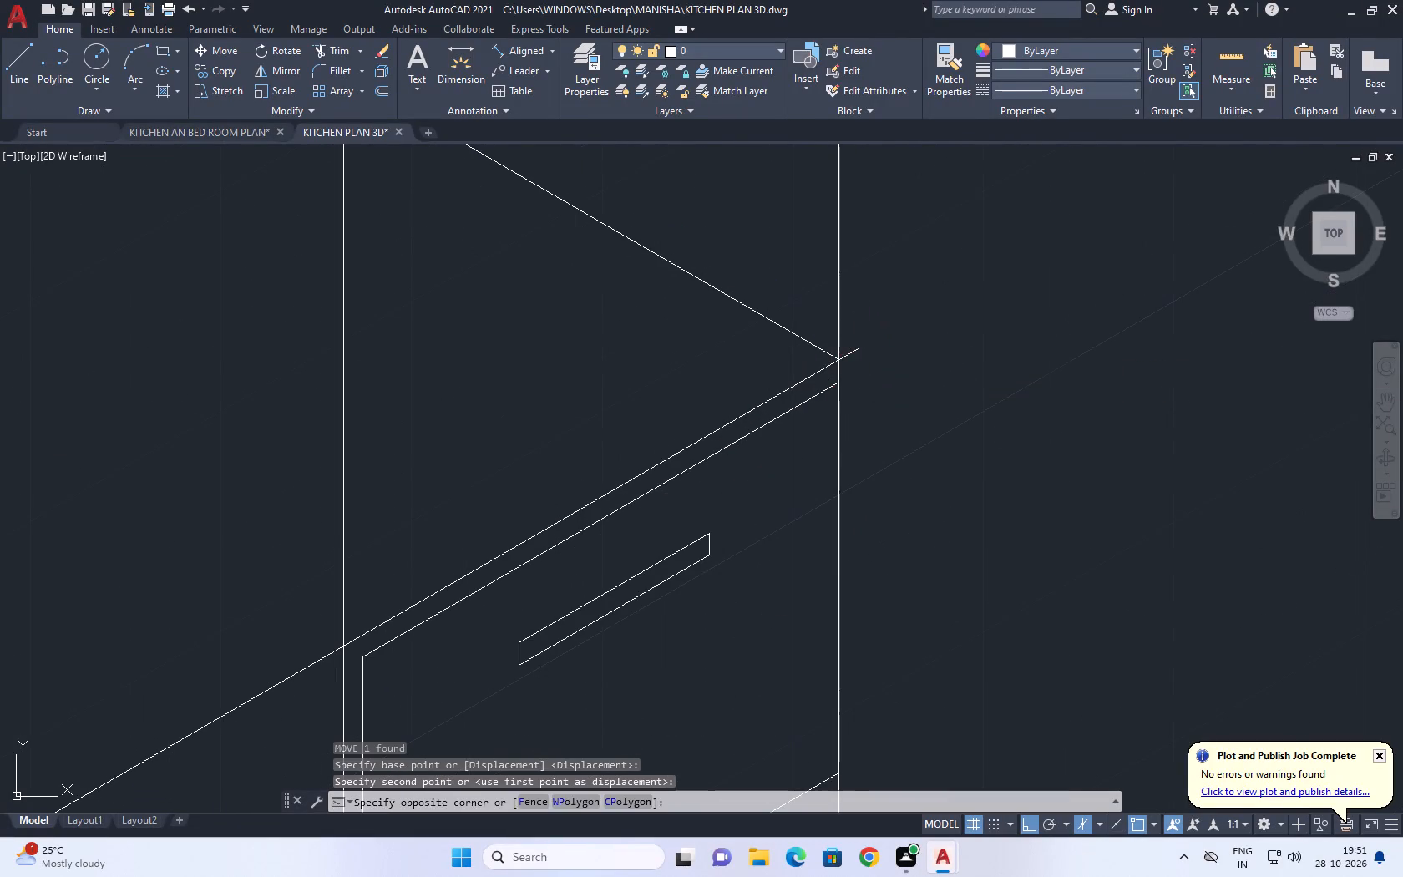
pyautogui.click(850, 368)
pyautogui.scroll(1, 851, 359)
pyautogui.click(863, 338)
pyautogui.click(824, 358)
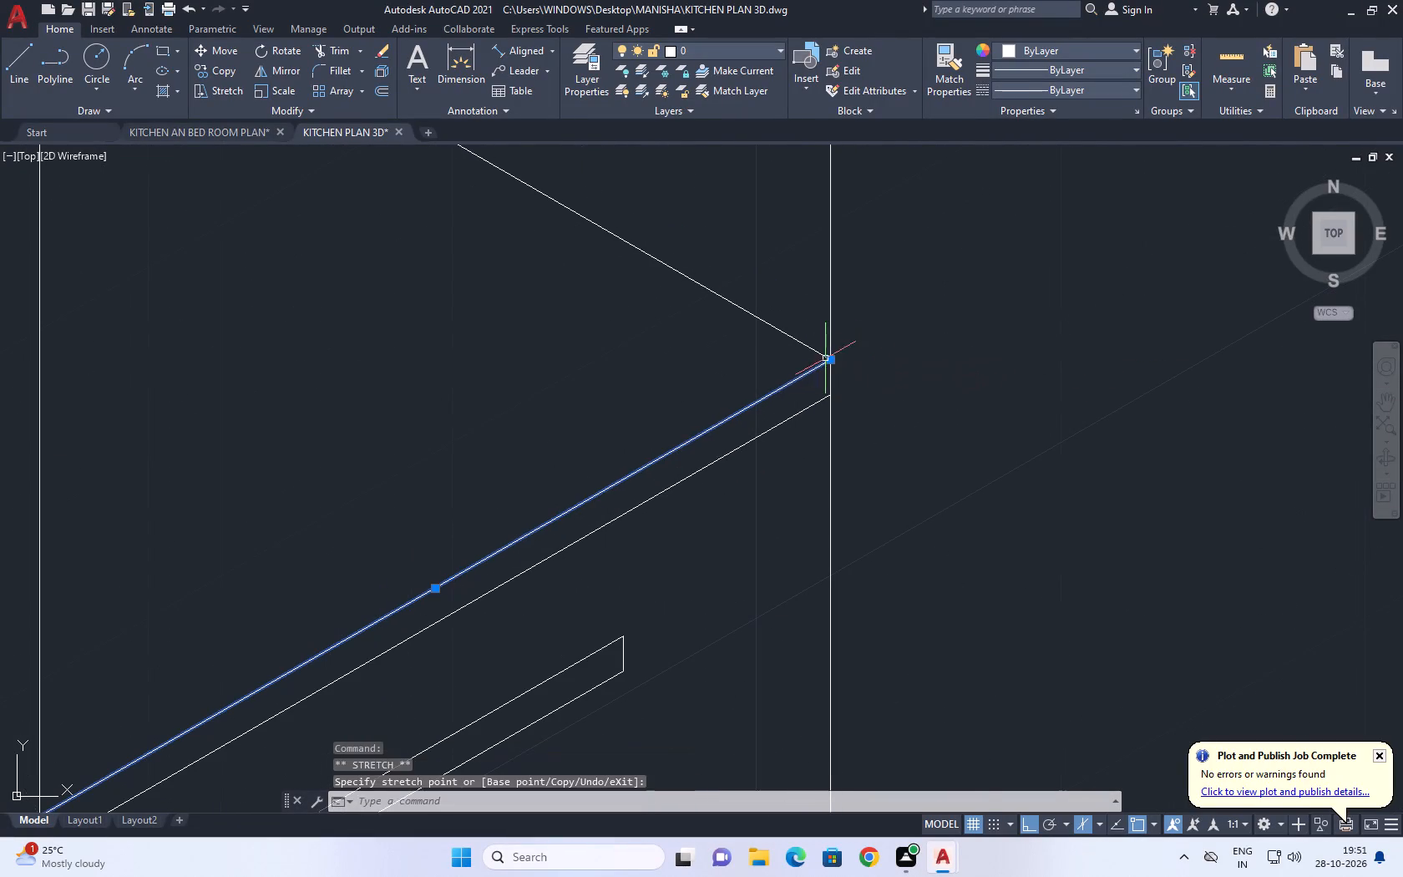
pyautogui.scroll(-5, 865, 350)
pyautogui.press('Escape')
# Copy the drawer stack's remaining outer vertical line 1 unit inward along the front face.
pyautogui.moveTo(874, 423); pyautogui.dragTo(858, 353, button='middle')
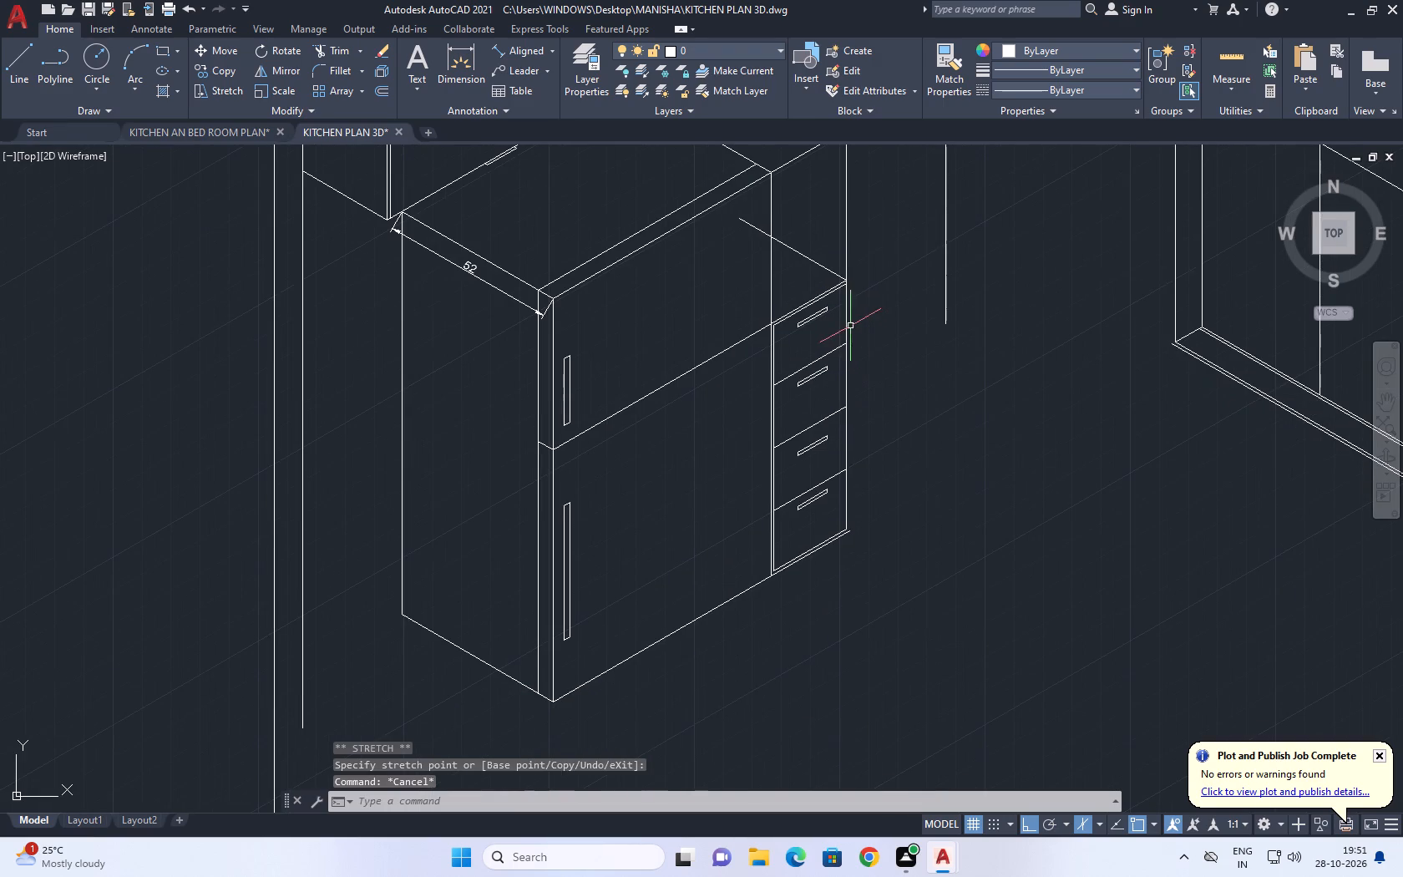
pyautogui.click(845, 320)
pyautogui.press('c')
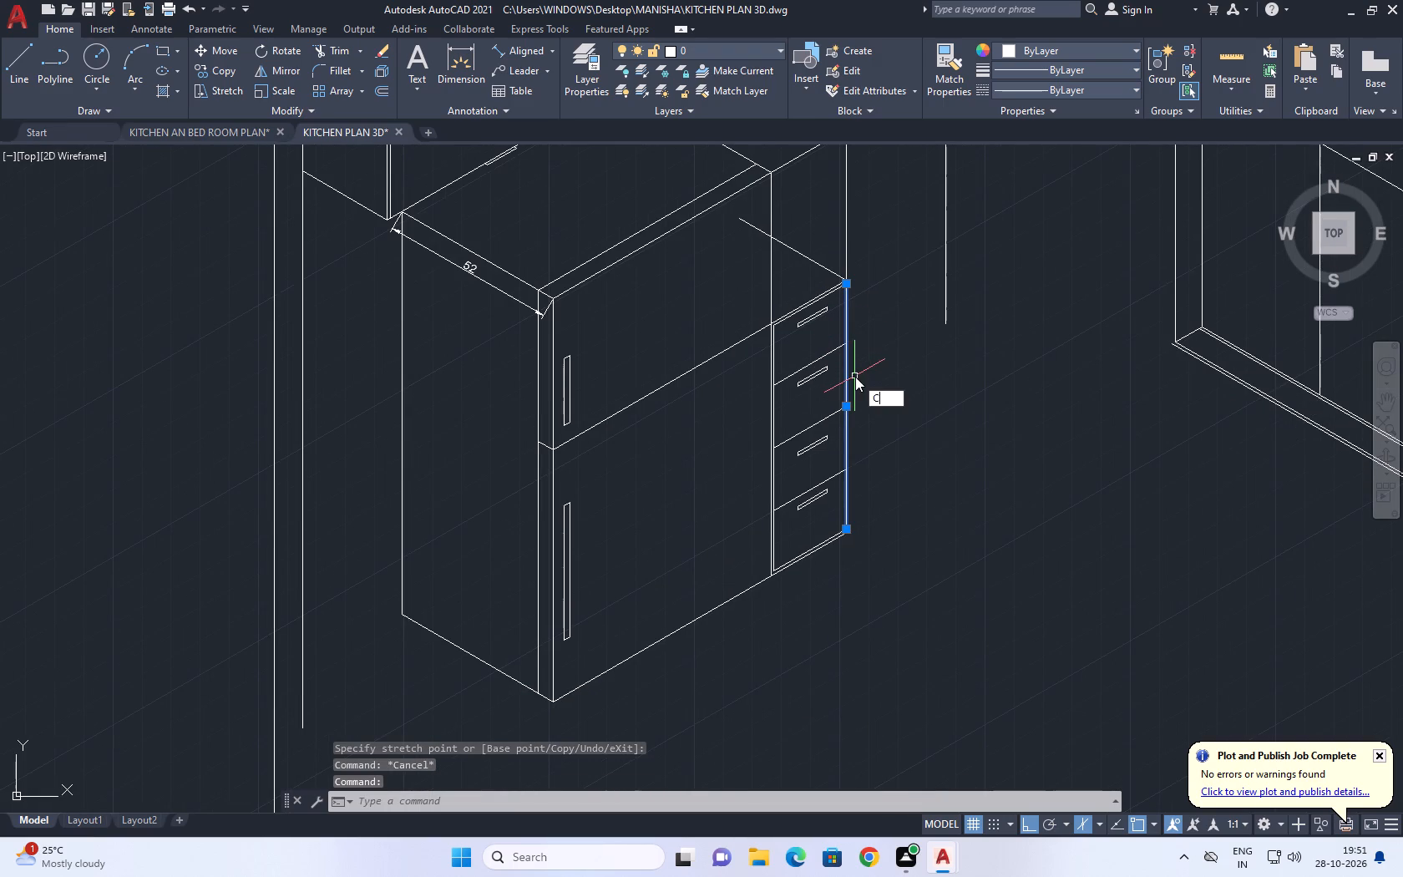
pyautogui.press('o')
pyautogui.press('space')
pyautogui.scroll(1, 886, 370)
pyautogui.click(930, 338)
pyautogui.write('1')
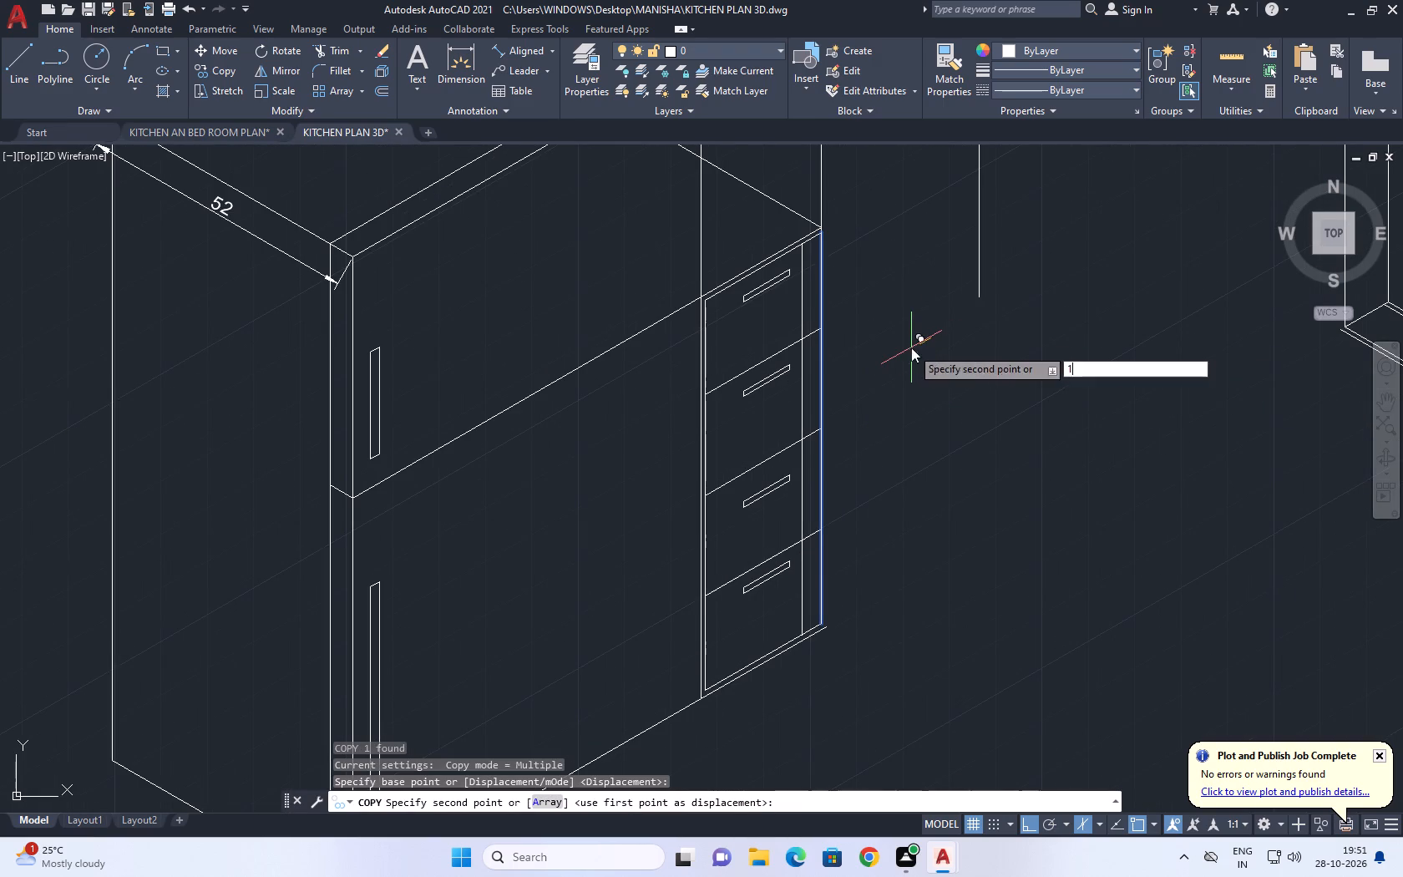
pyautogui.press('space')
pyautogui.press('Escape')
# Trim the part of the drawer stack's slanted top cross line that runs past the refrigerator's vertical edge.
pyautogui.scroll(1, 823, 244)
pyautogui.moveTo(836, 294); pyautogui.dragTo(873, 411, button='middle')
pyautogui.scroll(1, 882, 427)
pyautogui.write('TR')
pyautogui.press('space')
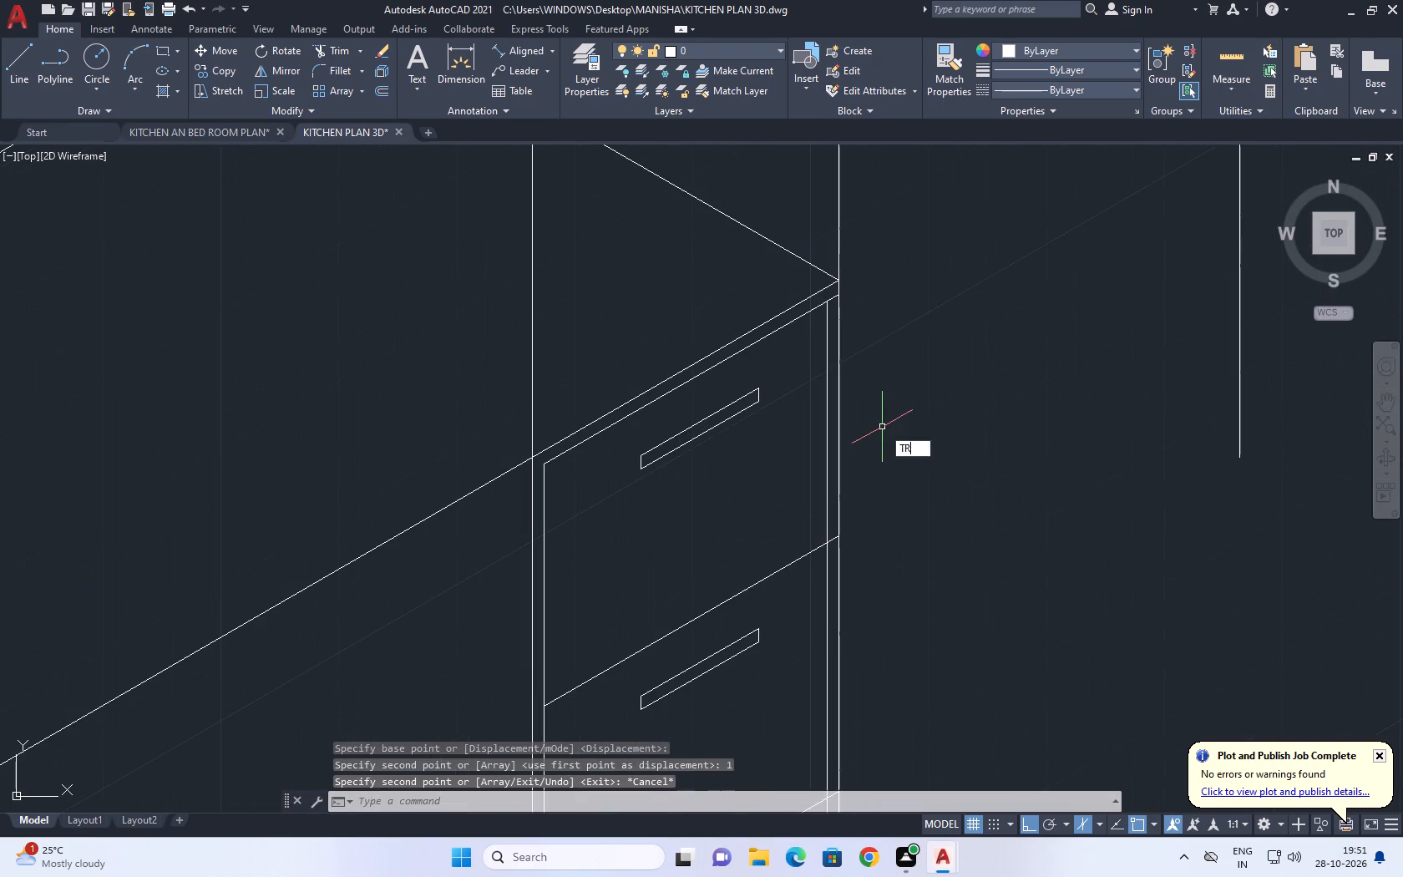
pyautogui.moveTo(822, 281); pyautogui.dragTo(1008, 584, button='middle')
pyautogui.click(678, 362)
pyautogui.click(657, 413)
pyautogui.scroll(-5, 711, 399)
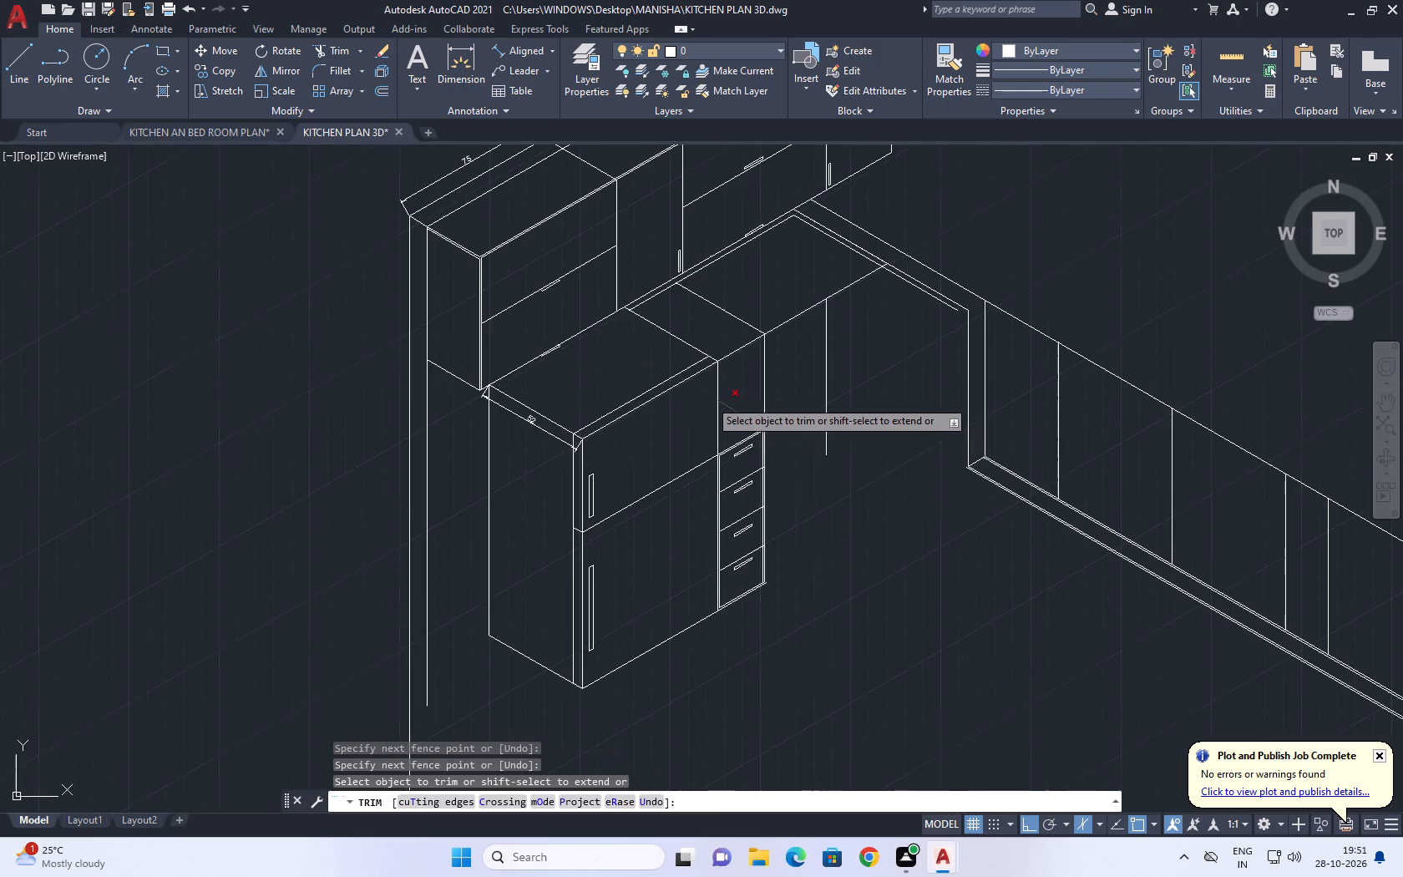
pyautogui.press('Escape')
# Trim the ends of the drawer stack's upper frame line and three drawer divider lines back to the inner copied vertical line.
pyautogui.press('space')
pyautogui.scroll(6, 765, 444)
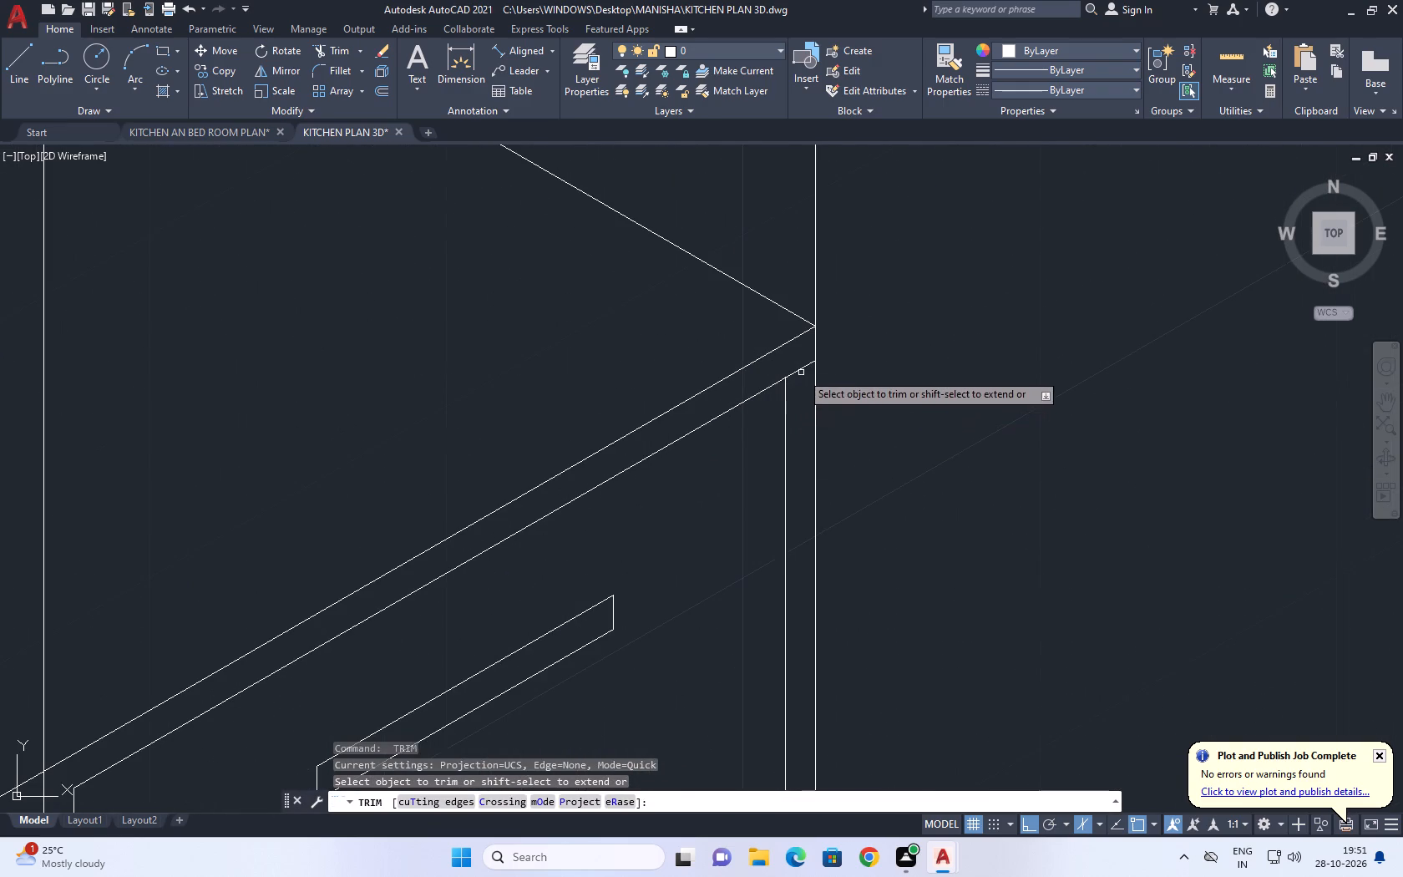
pyautogui.click(801, 373)
pyautogui.click(800, 366)
pyautogui.scroll(-6, 815, 413)
pyautogui.moveTo(893, 525); pyautogui.dragTo(854, 388, button='middle')
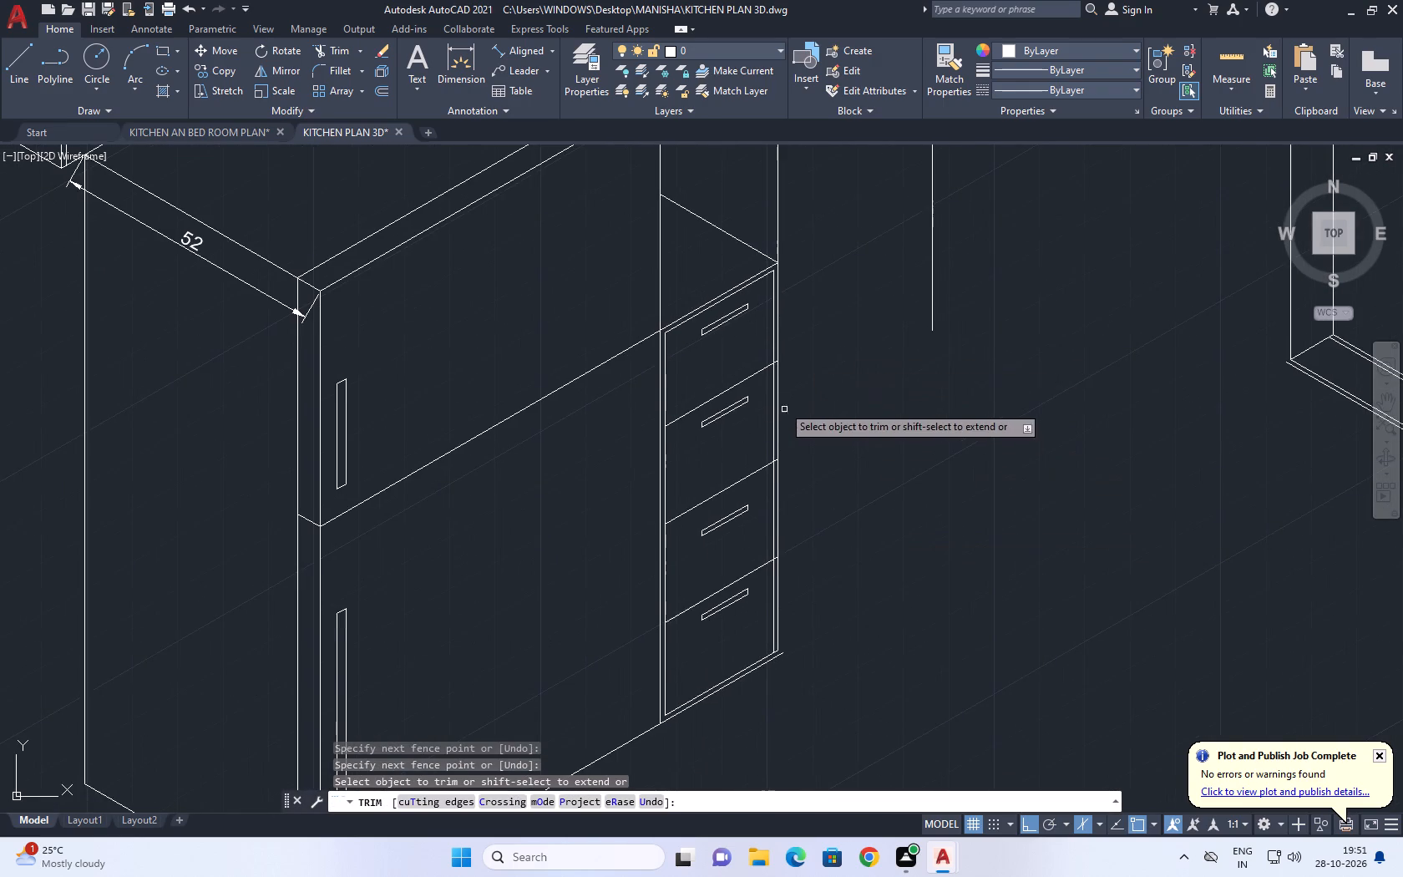
pyautogui.scroll(4, 777, 357)
pyautogui.click(768, 384)
pyautogui.scroll(-7, 795, 369)
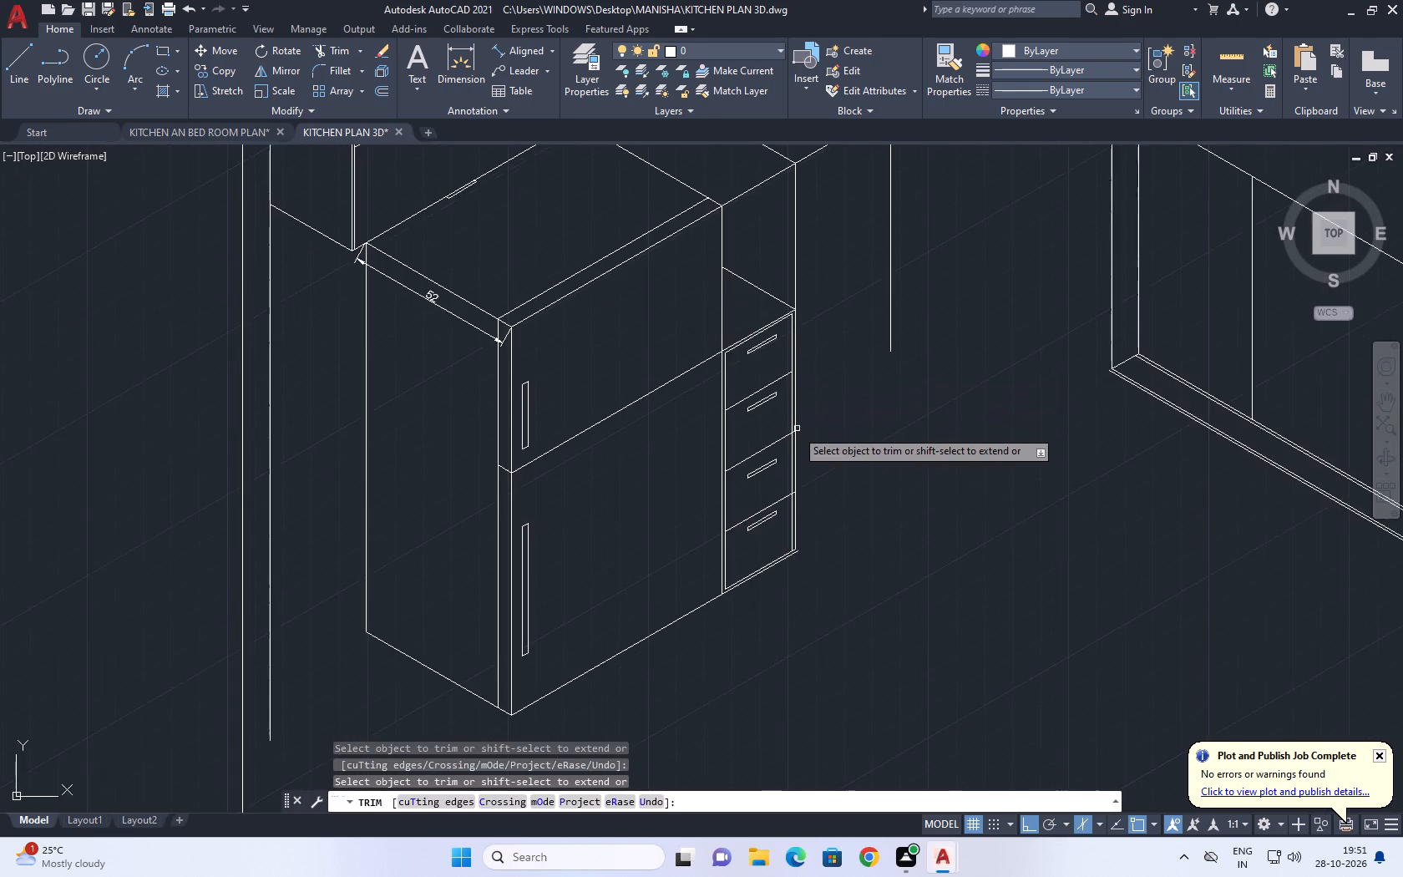
pyautogui.scroll(5, 794, 439)
pyautogui.click(783, 362)
pyautogui.scroll(-6, 808, 350)
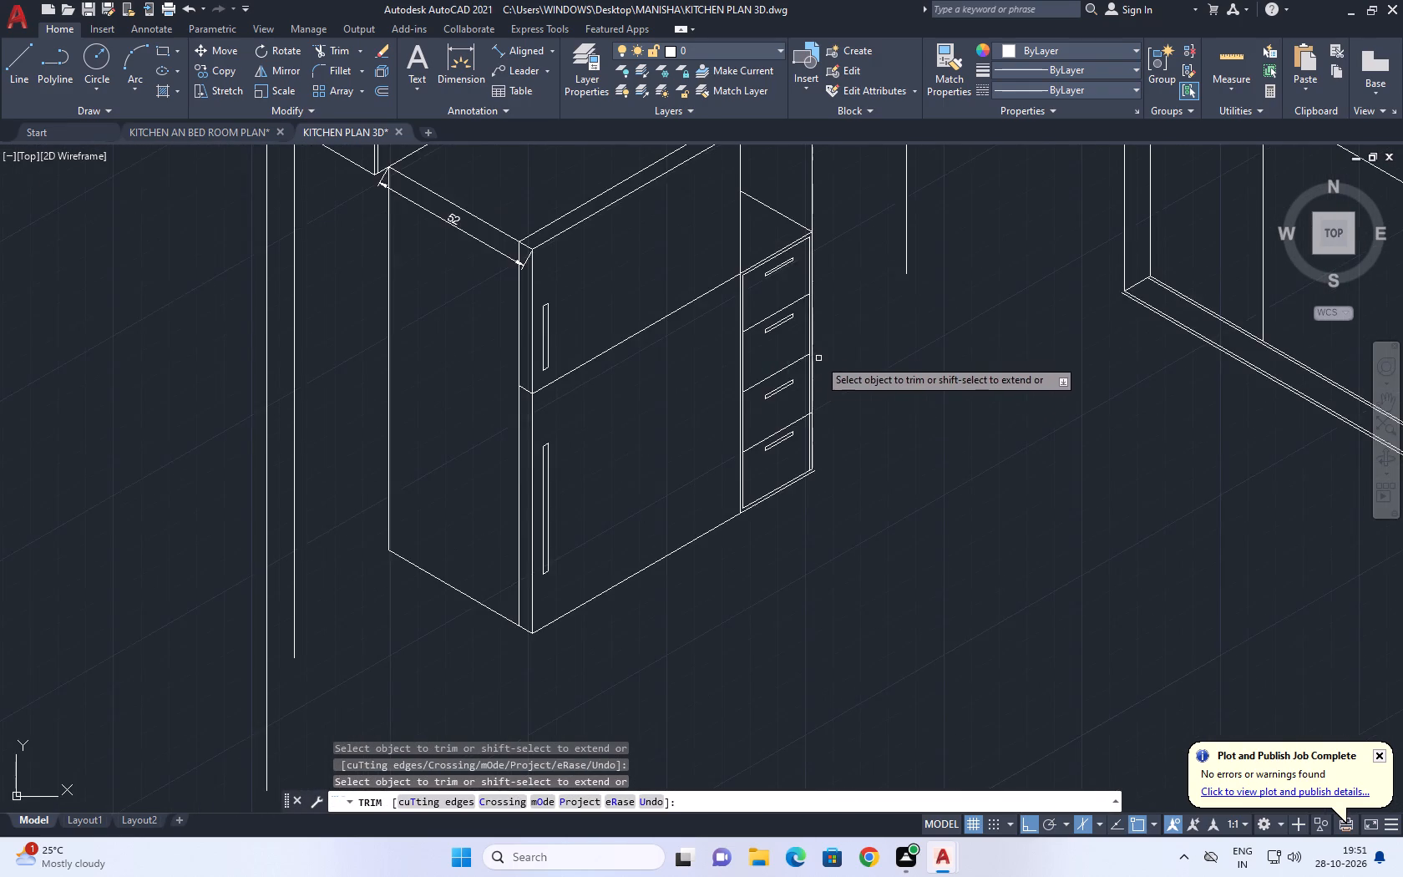
pyautogui.scroll(5, 802, 417)
pyautogui.click(828, 388)
pyautogui.scroll(-5, 859, 383)
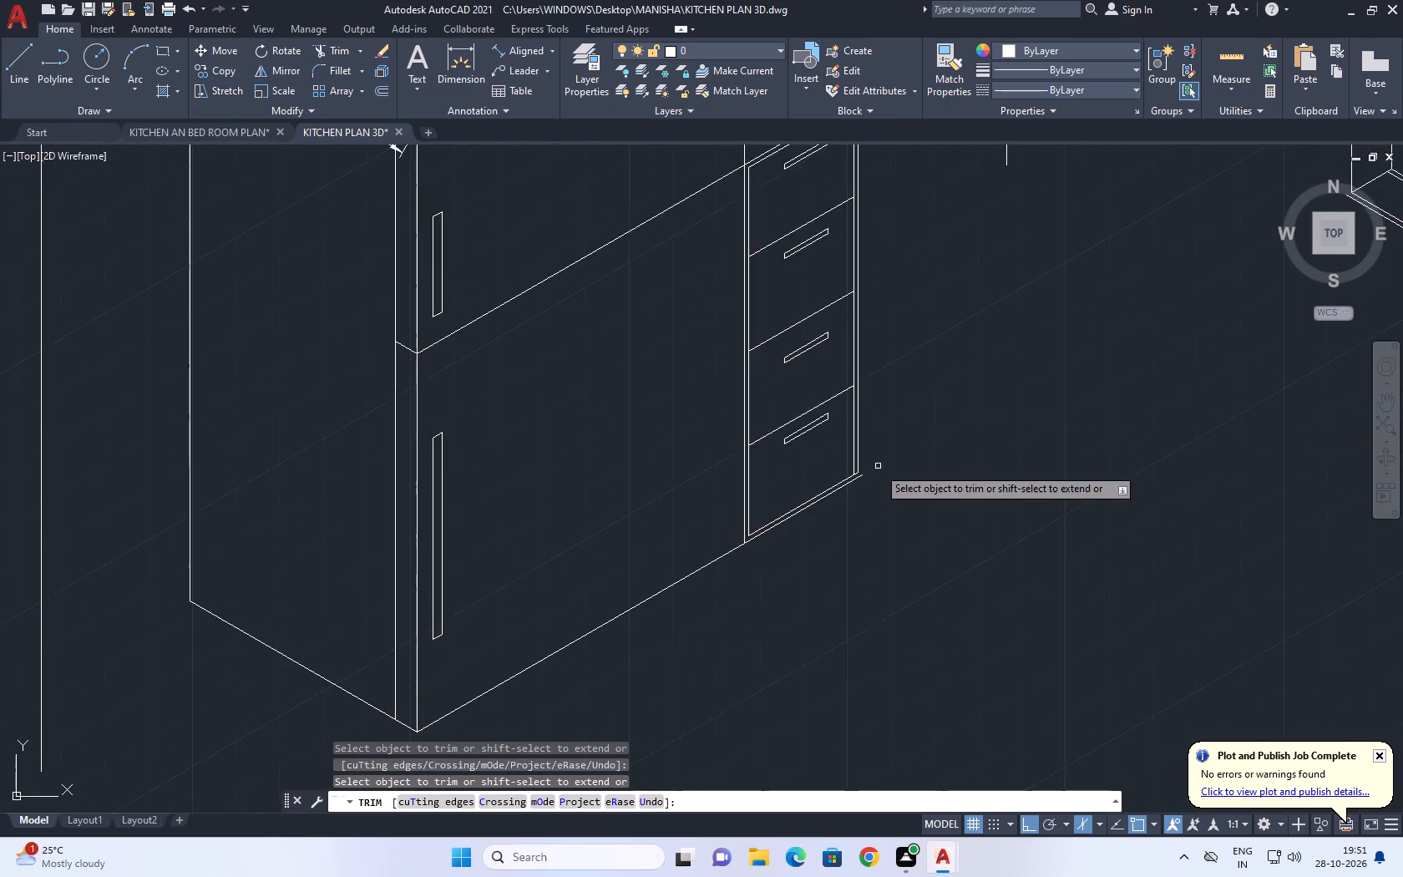
pyautogui.scroll(3, 871, 471)
pyautogui.press('Escape')
# Extend the drawer stack's outer vertical line down to the bottom outline edge.
pyautogui.press('e')
pyautogui.press('x')
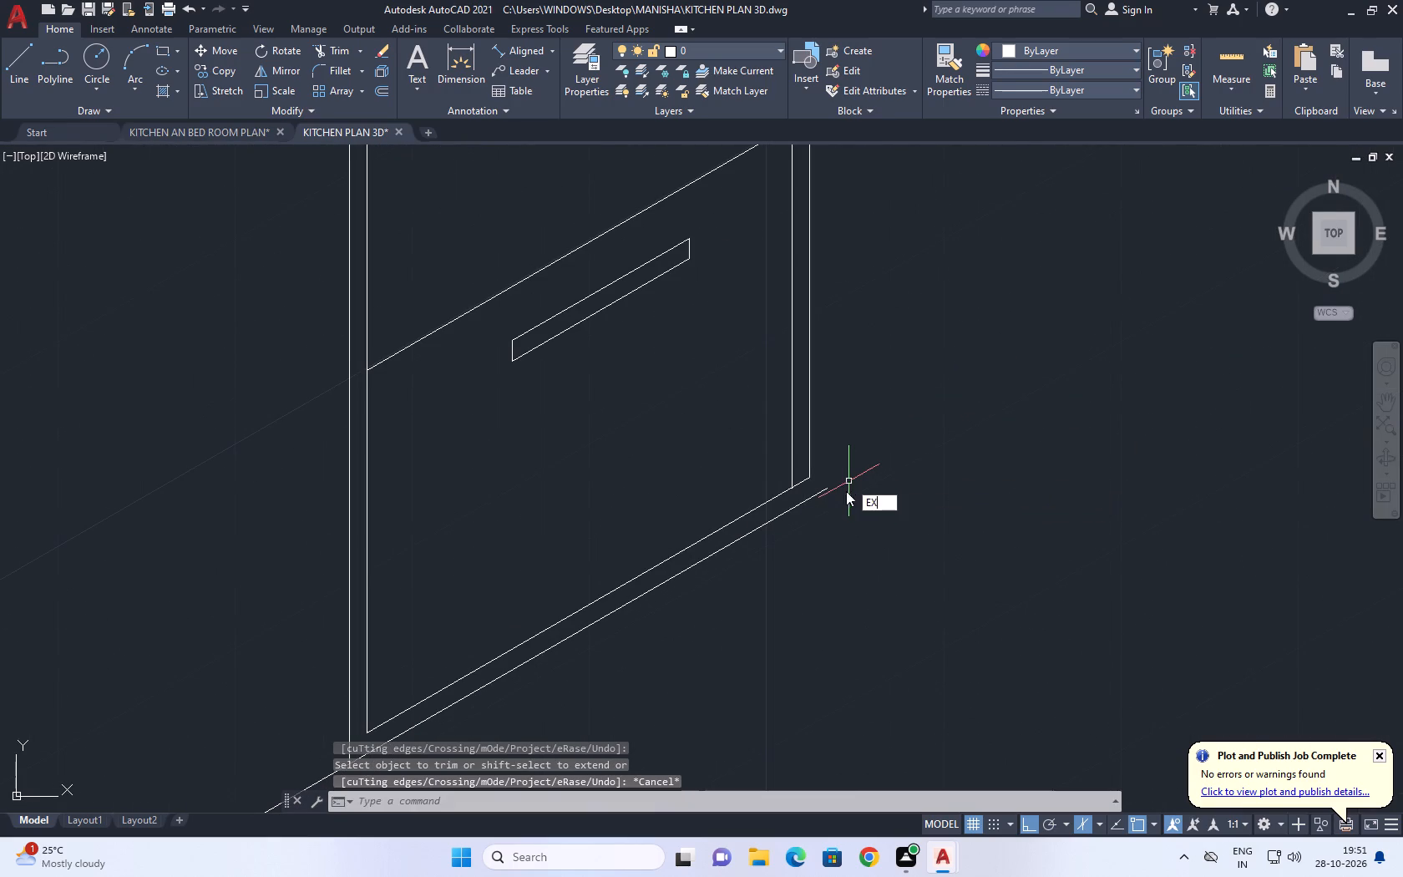
pyautogui.press('space')
pyautogui.click(808, 458)
pyautogui.press('Escape')
# Trim the bottom outline past the outer vertical line and the inner frame line's end past the inner vertical line.
pyautogui.write('TR')
pyautogui.press('space')
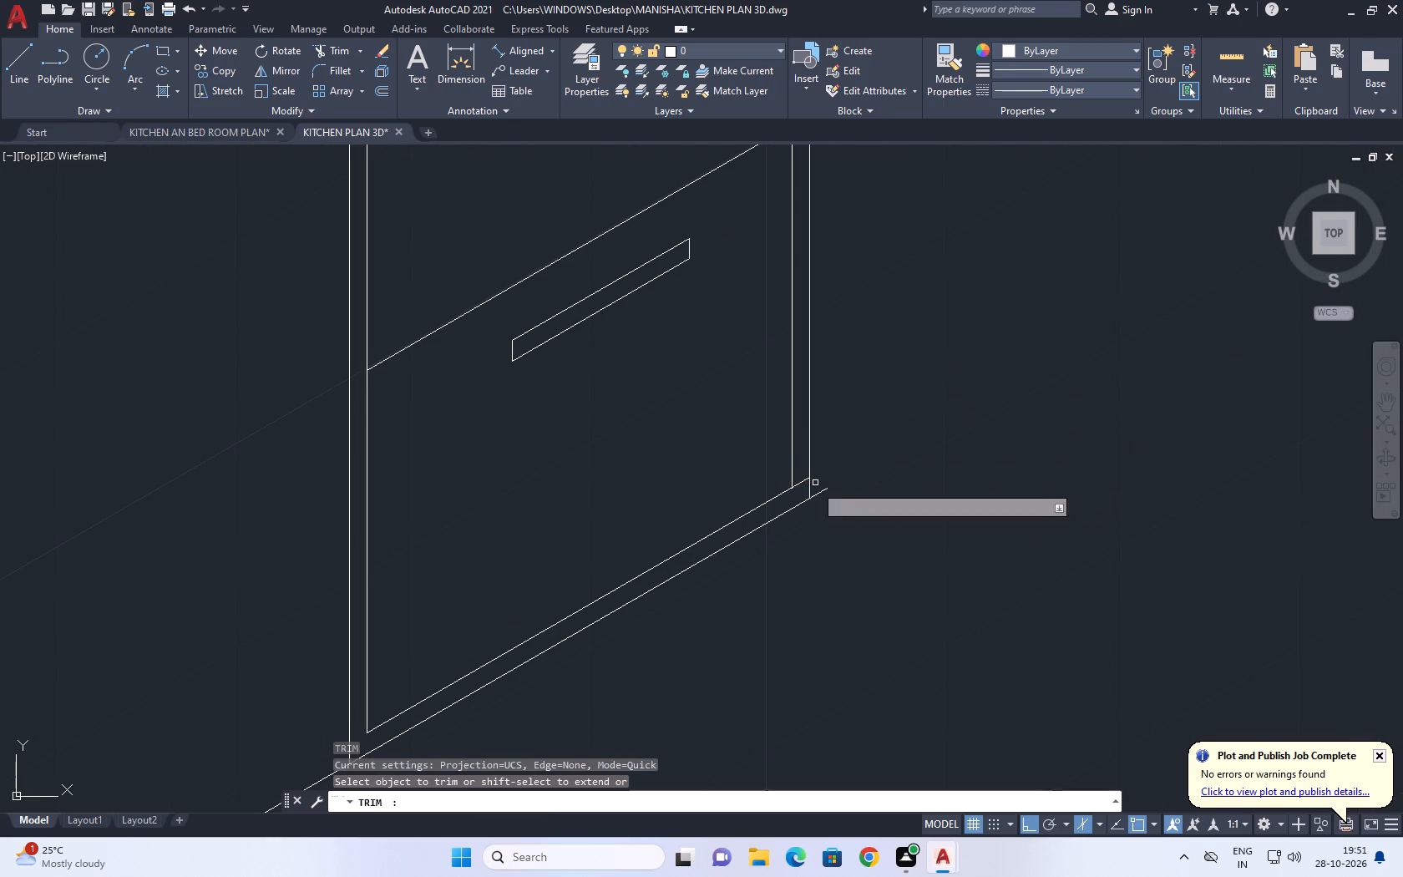
pyautogui.click(824, 491)
pyautogui.scroll(2, 803, 476)
pyautogui.moveTo(800, 483); pyautogui.dragTo(797, 490)
pyautogui.click(792, 503)
pyautogui.scroll(-5, 819, 485)
pyautogui.press('space')
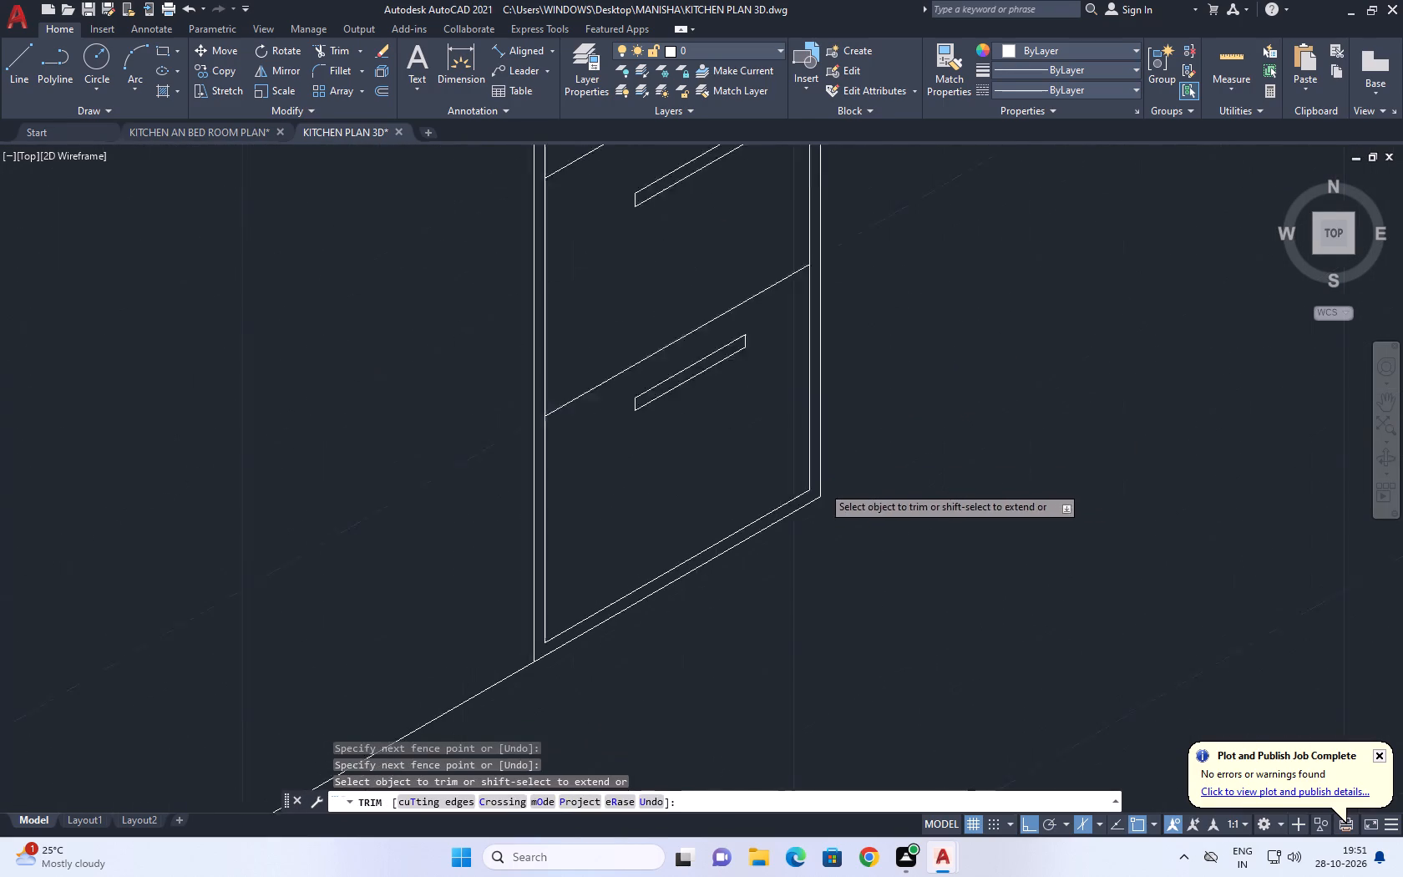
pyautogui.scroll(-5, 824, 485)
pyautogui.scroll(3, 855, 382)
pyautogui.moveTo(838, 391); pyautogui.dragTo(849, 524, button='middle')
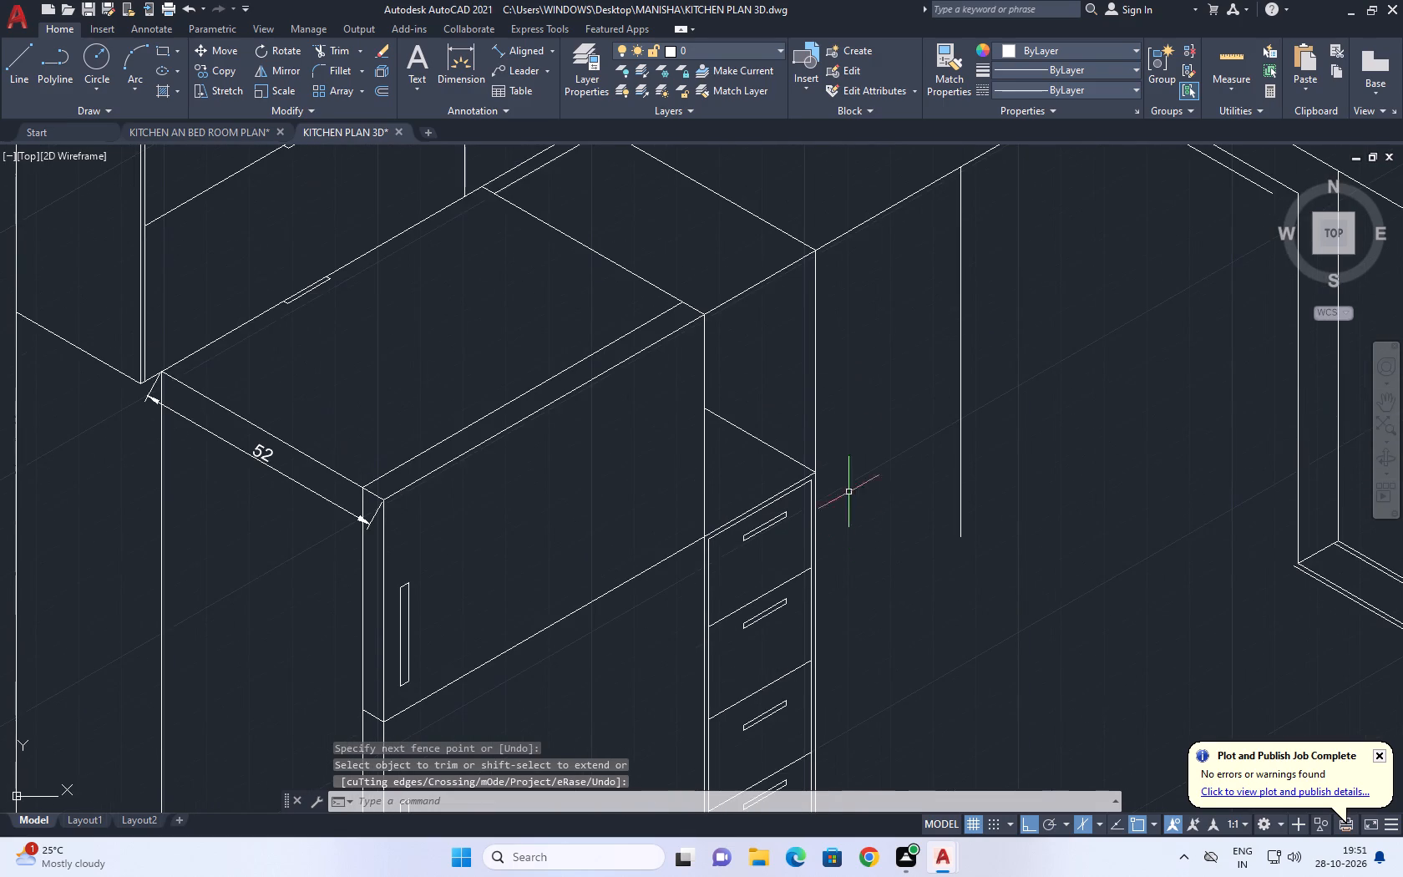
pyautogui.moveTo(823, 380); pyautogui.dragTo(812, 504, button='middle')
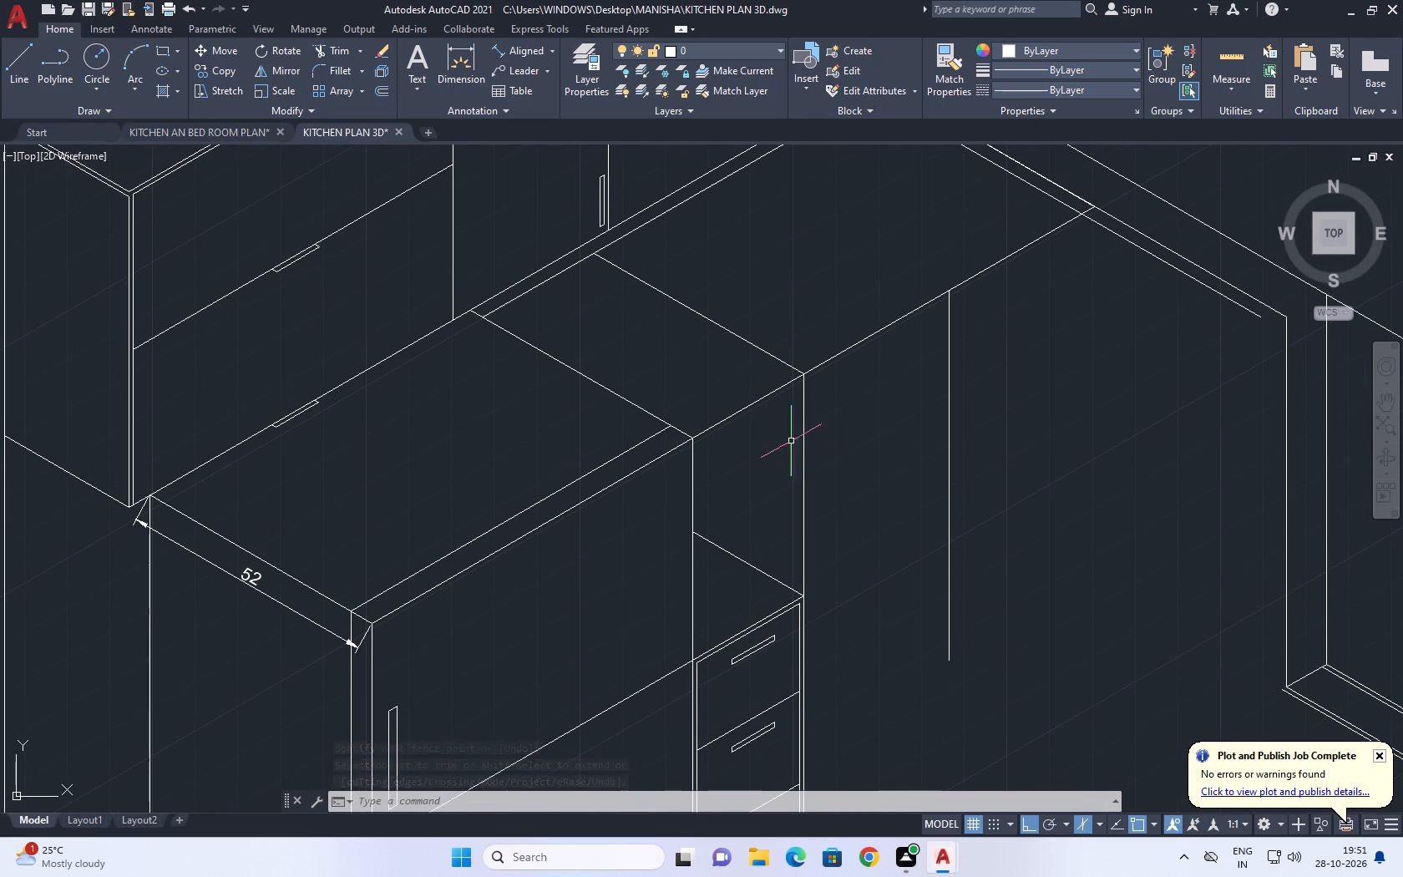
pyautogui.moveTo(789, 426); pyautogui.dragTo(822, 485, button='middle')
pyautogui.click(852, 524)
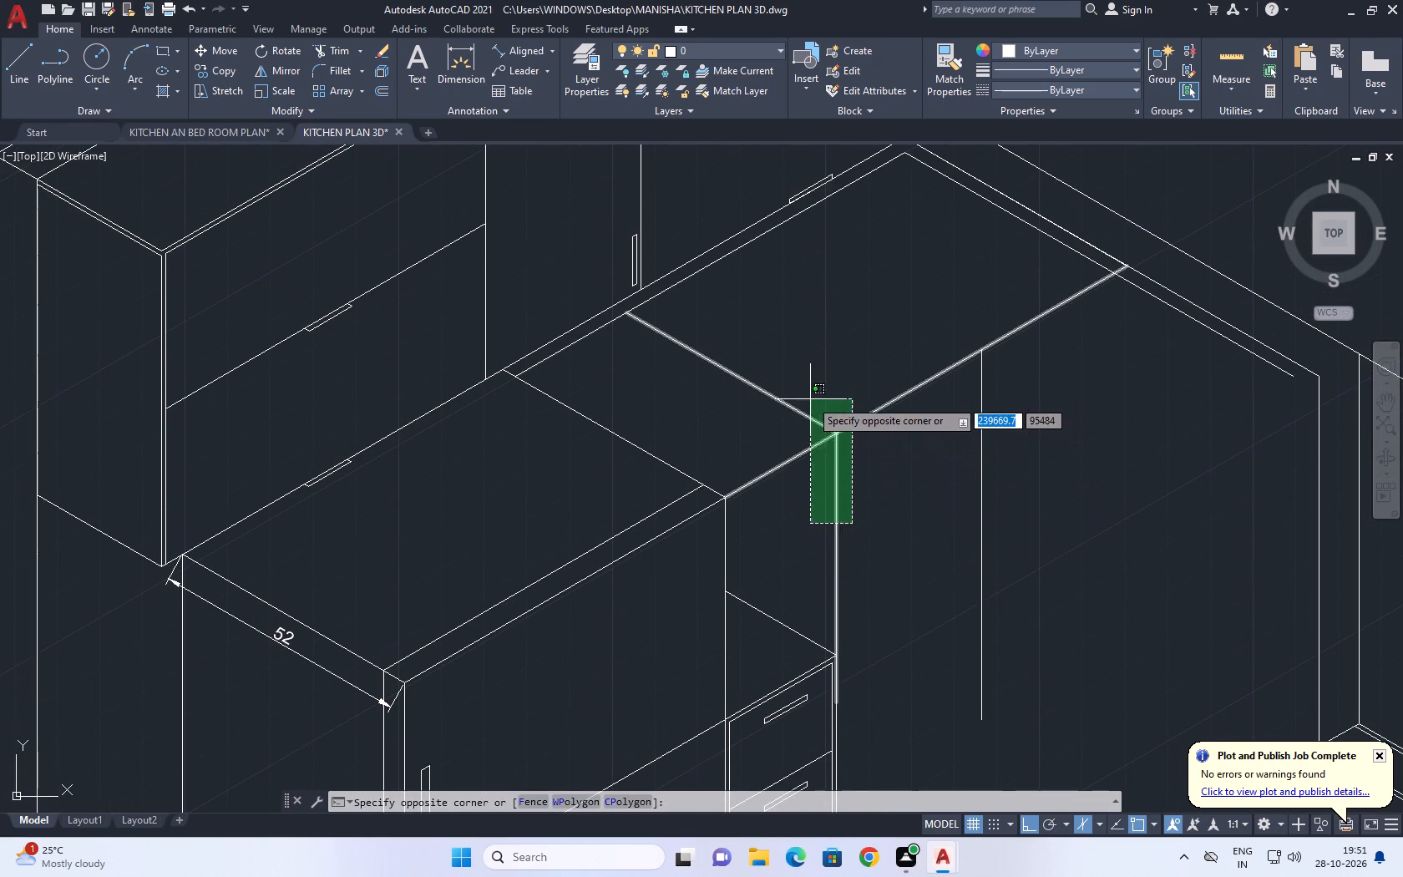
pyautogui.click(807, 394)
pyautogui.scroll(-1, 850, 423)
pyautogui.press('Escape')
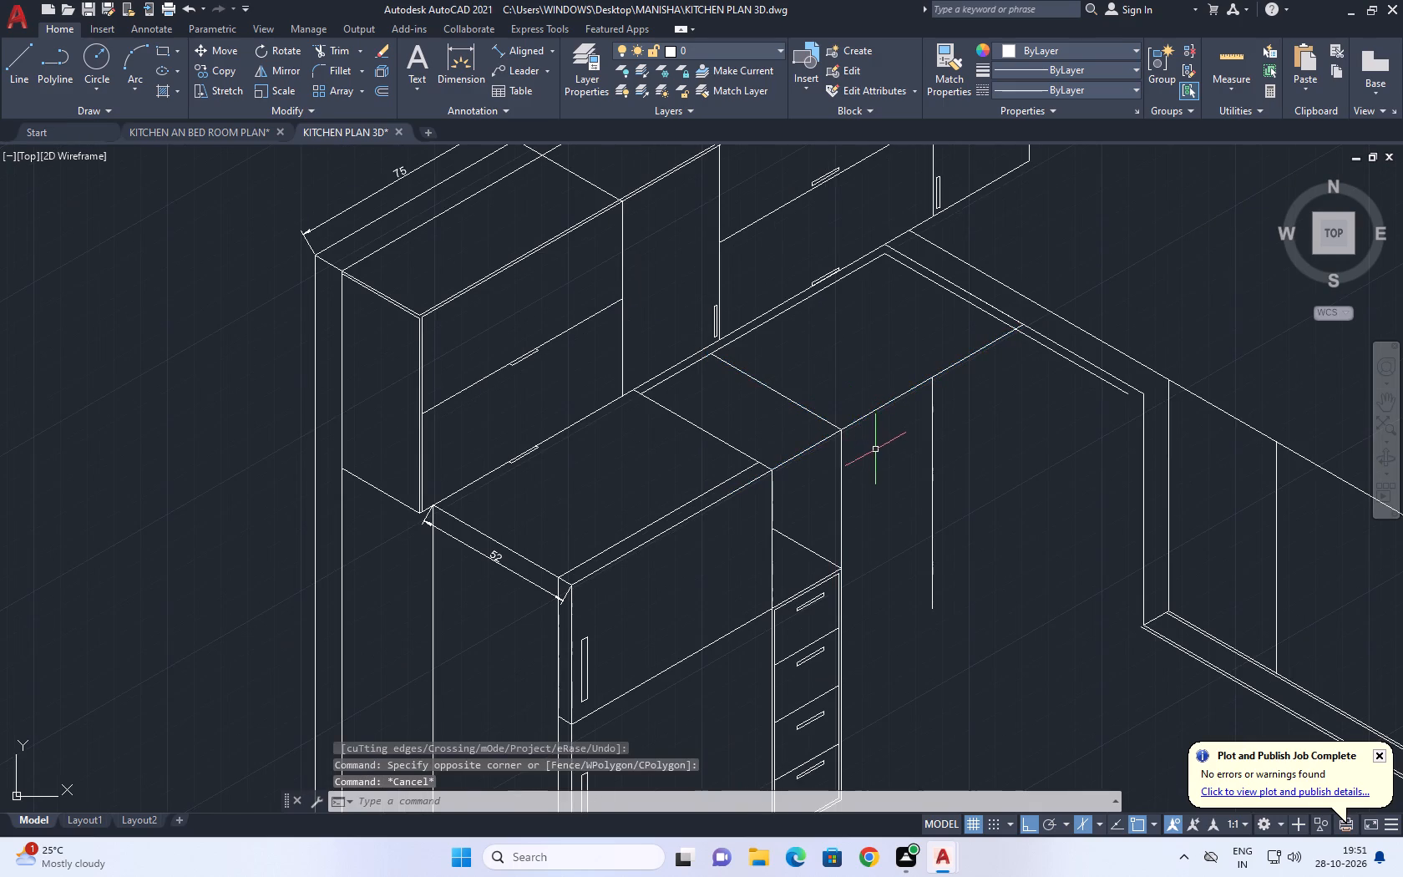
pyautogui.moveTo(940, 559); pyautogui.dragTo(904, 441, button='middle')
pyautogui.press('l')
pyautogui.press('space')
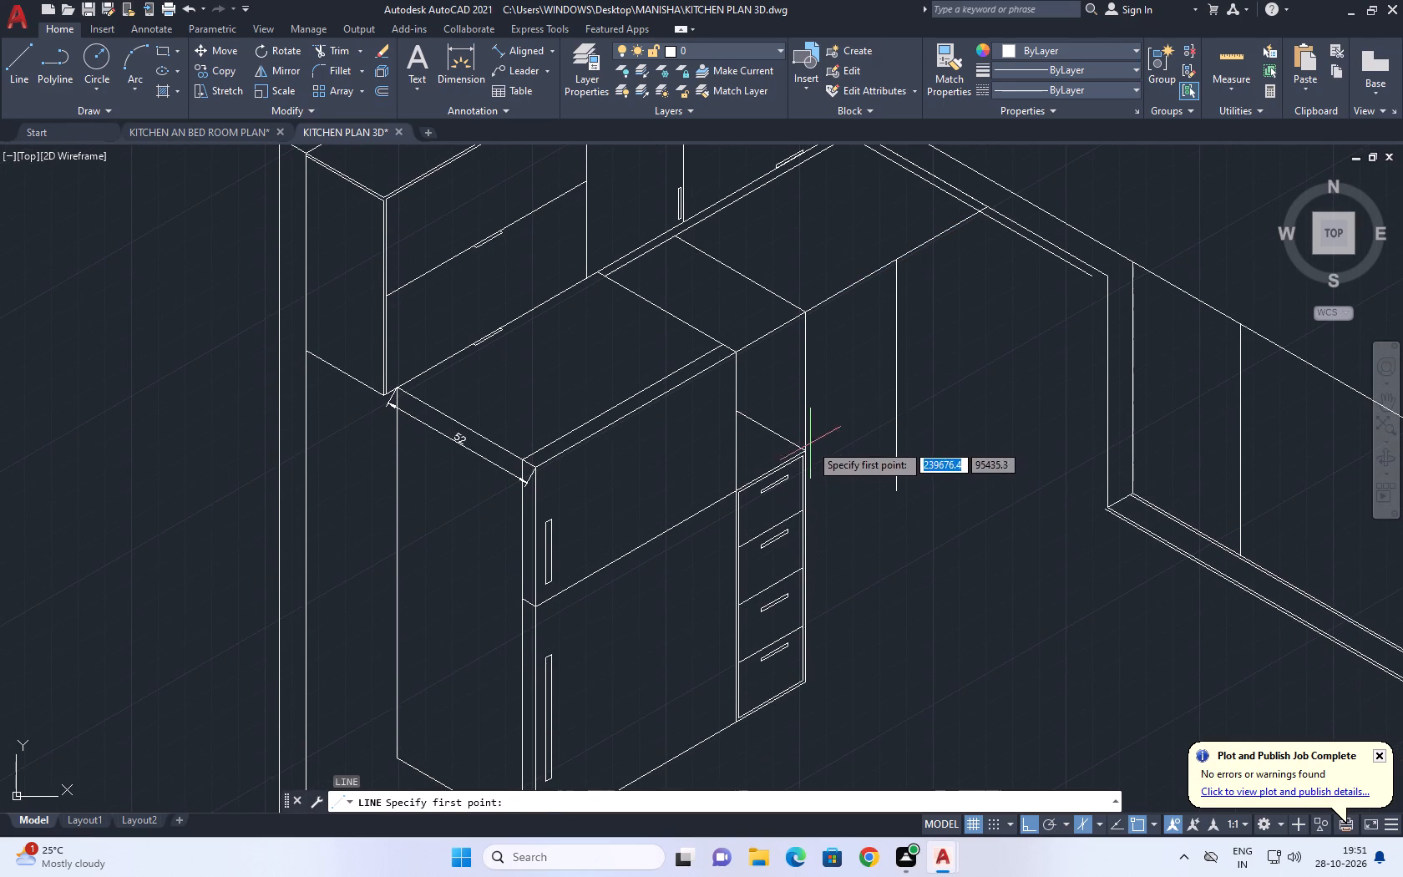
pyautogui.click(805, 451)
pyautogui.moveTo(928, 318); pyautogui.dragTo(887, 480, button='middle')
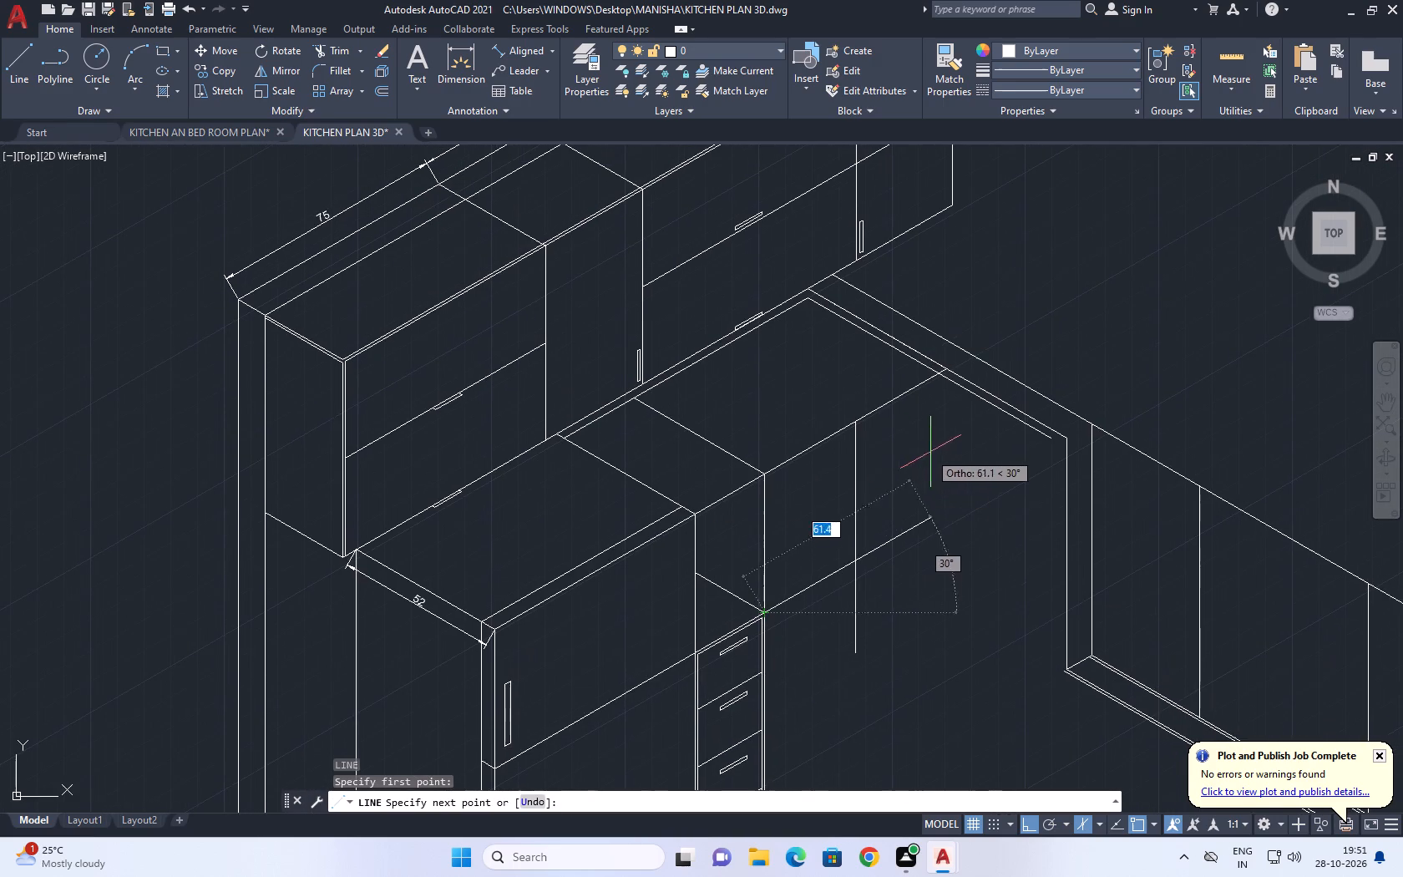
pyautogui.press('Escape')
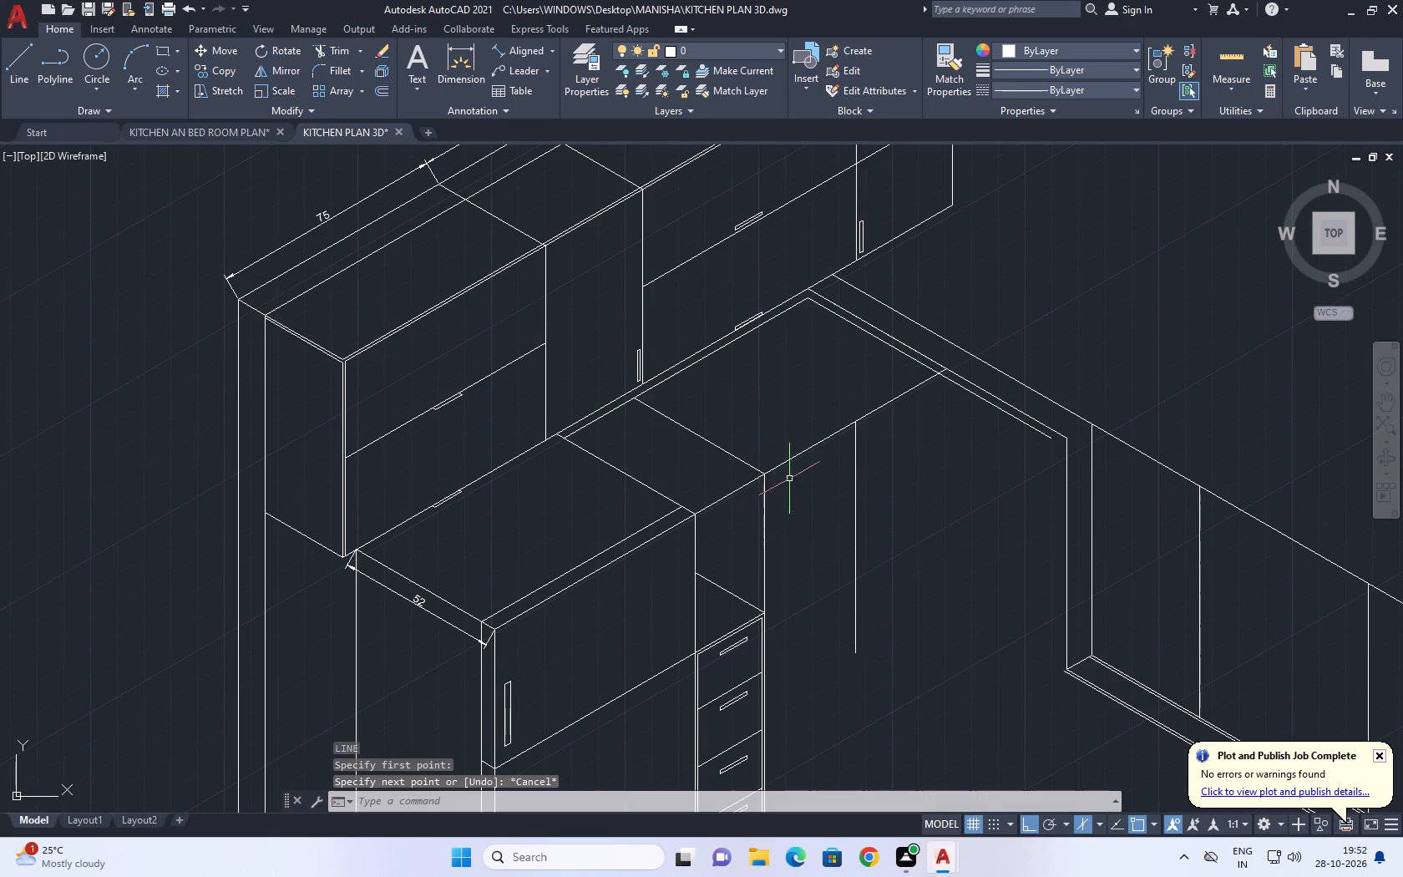
# Fillet the drawer stack's bottom outline edge with the free-hanging vertical line beyond it to form a sharp corner, radius 0.
pyautogui.scroll(-1, 803, 444)
pyautogui.moveTo(844, 459); pyautogui.dragTo(819, 469, button='middle')
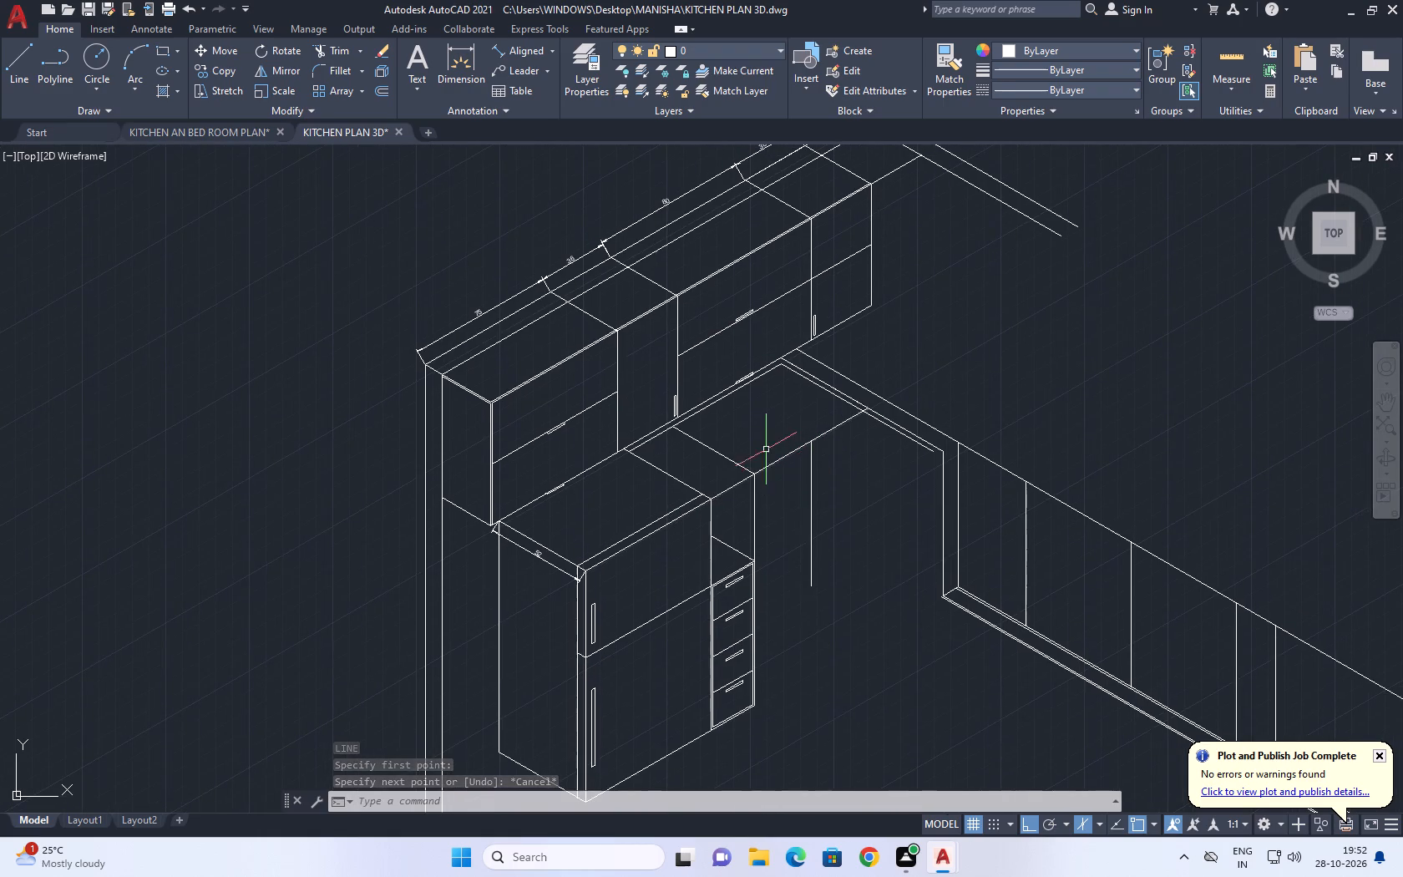
pyautogui.scroll(1, 766, 449)
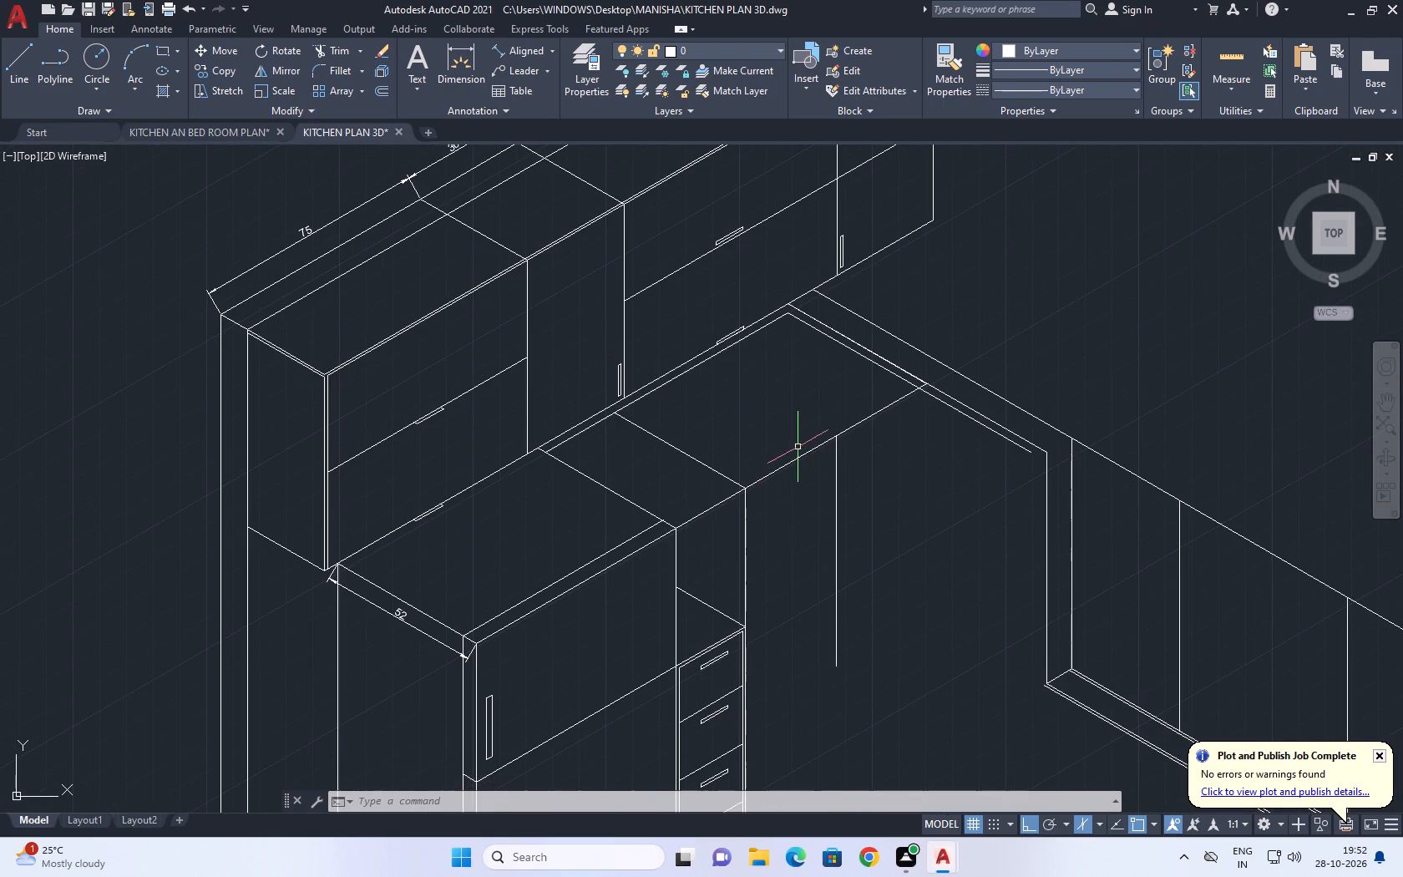
pyautogui.moveTo(799, 436); pyautogui.dragTo(774, 462, button='middle')
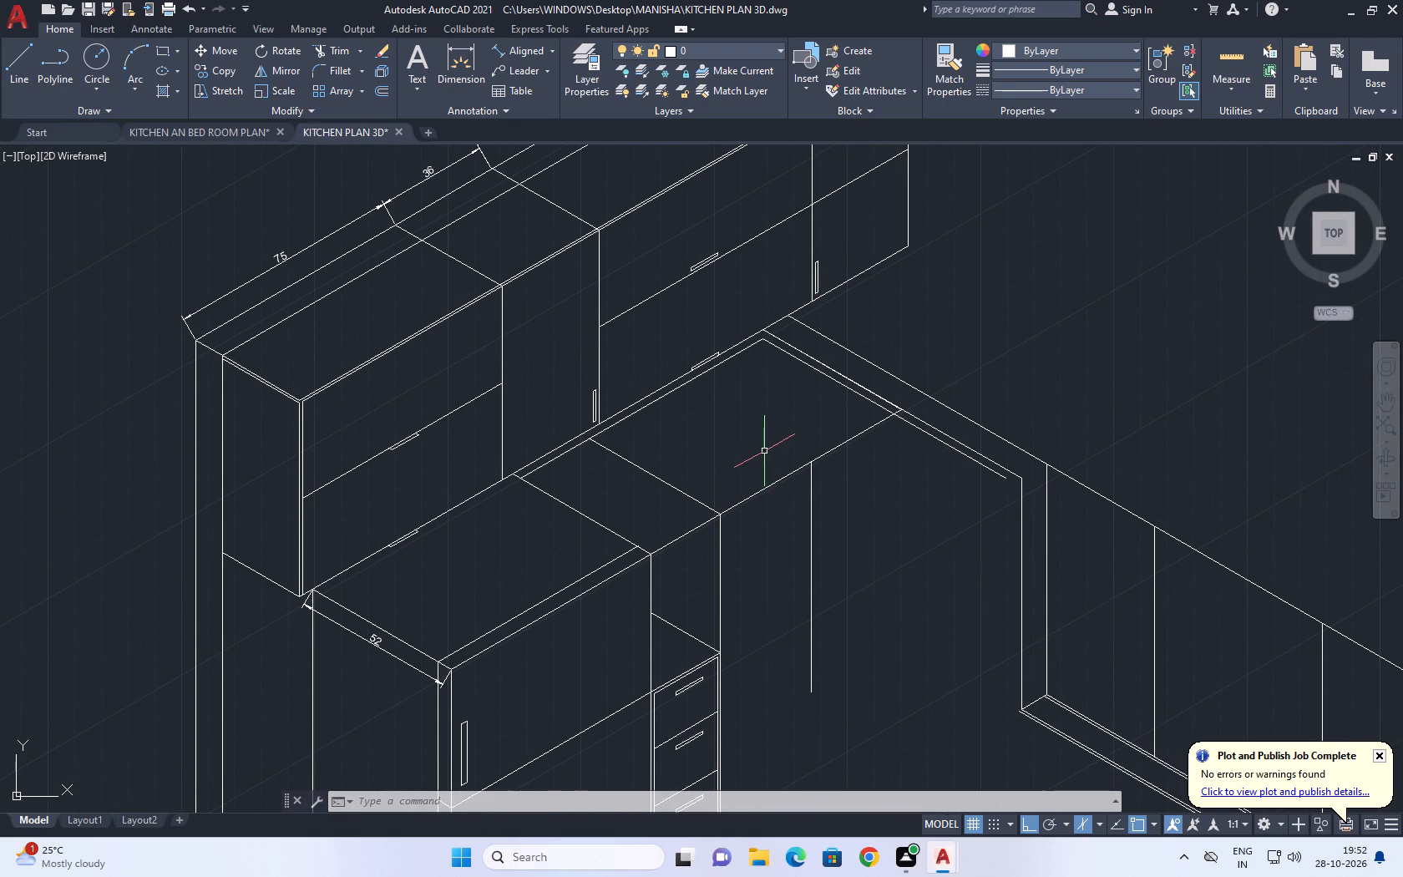
pyautogui.moveTo(786, 499); pyautogui.dragTo(811, 410, button='middle')
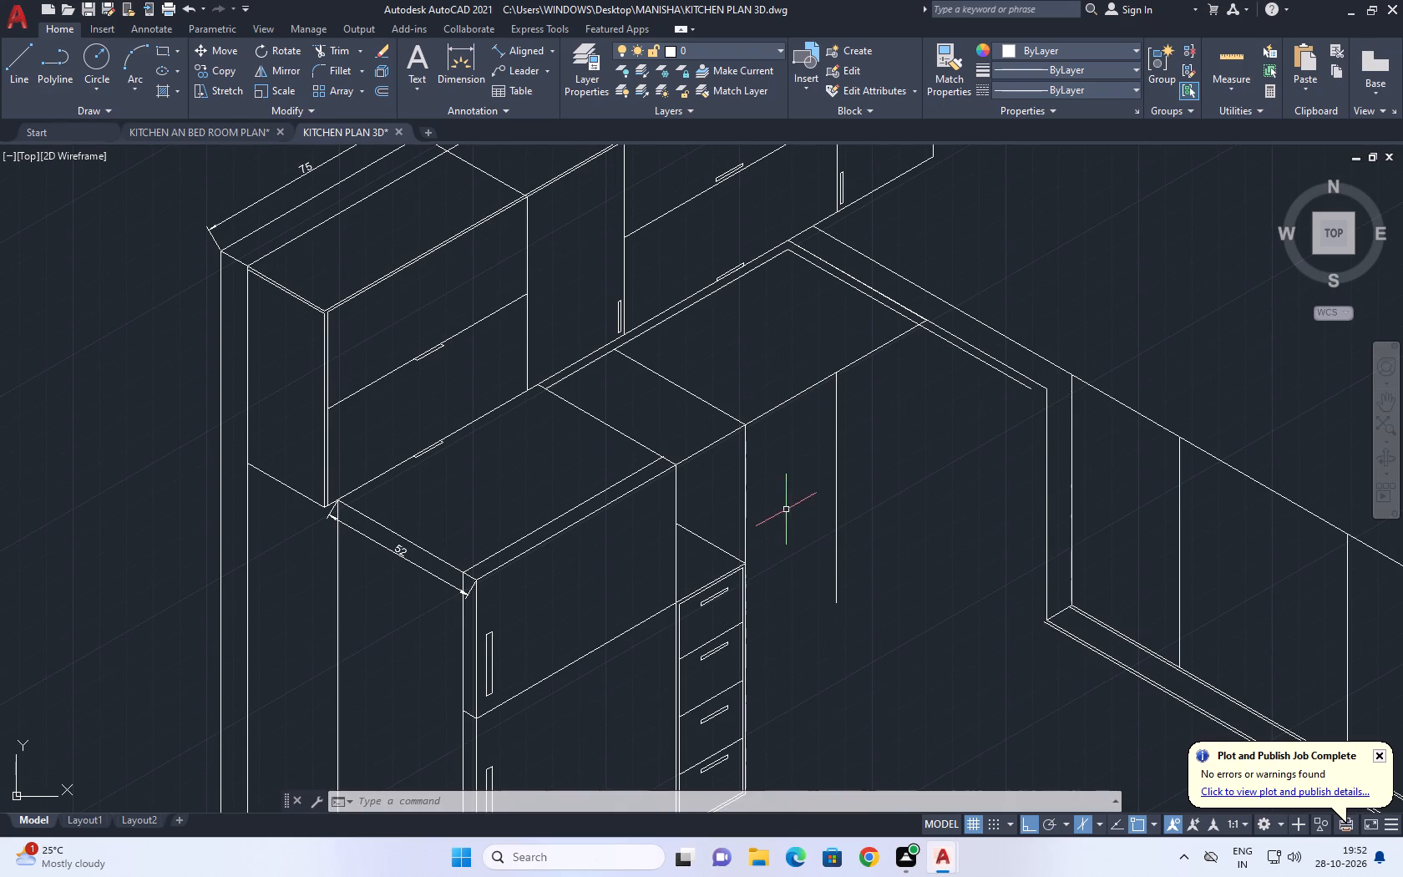
pyautogui.moveTo(811, 509); pyautogui.dragTo(770, 368, button='middle')
pyautogui.press('f')
pyautogui.press('space')
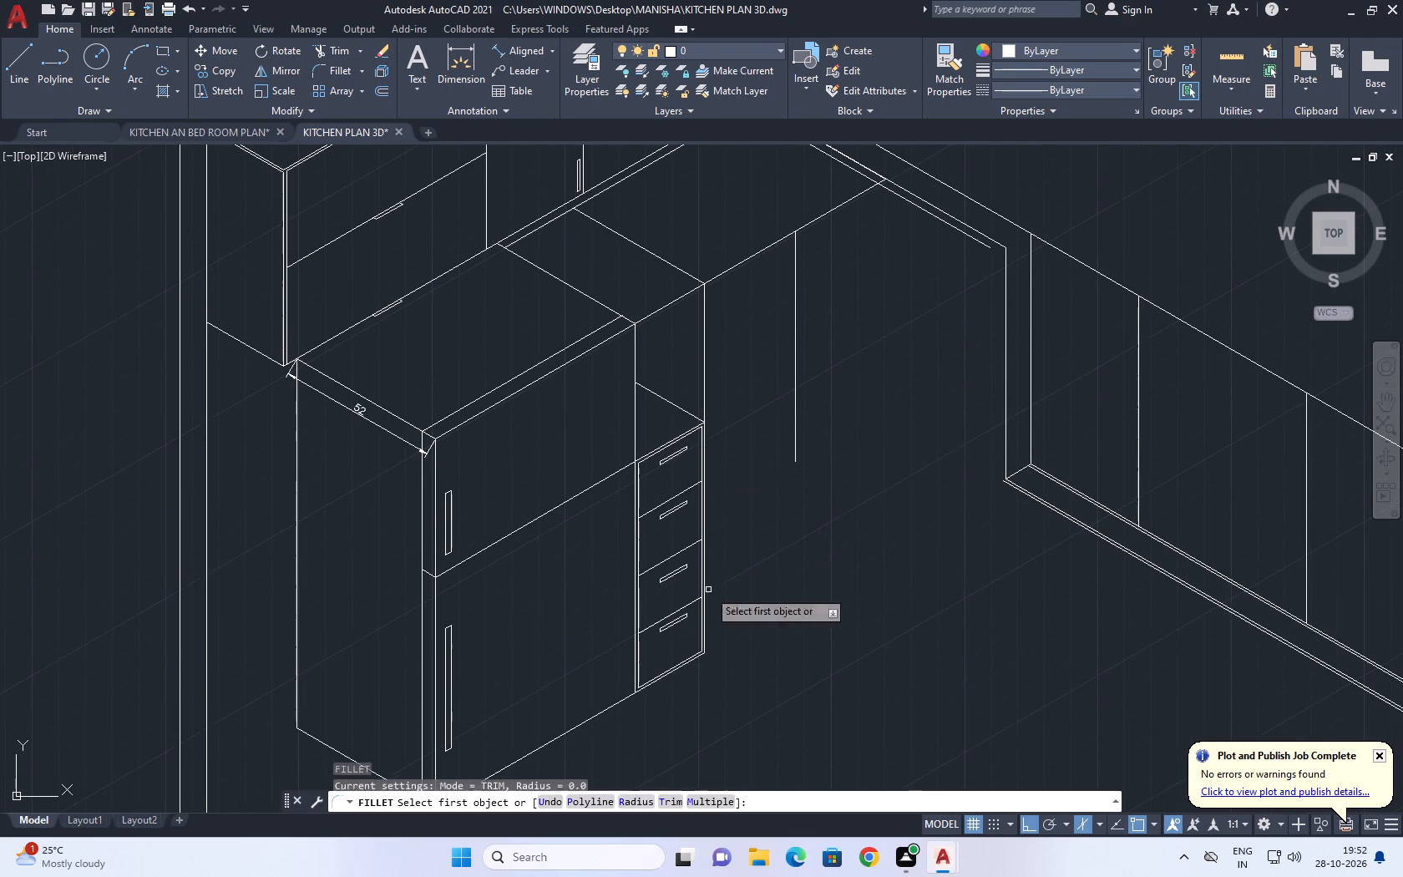
pyautogui.scroll(2, 691, 690)
pyautogui.click(709, 613)
pyautogui.moveTo(807, 489); pyautogui.dragTo(776, 616, button='middle')
pyautogui.scroll(-2, 776, 594)
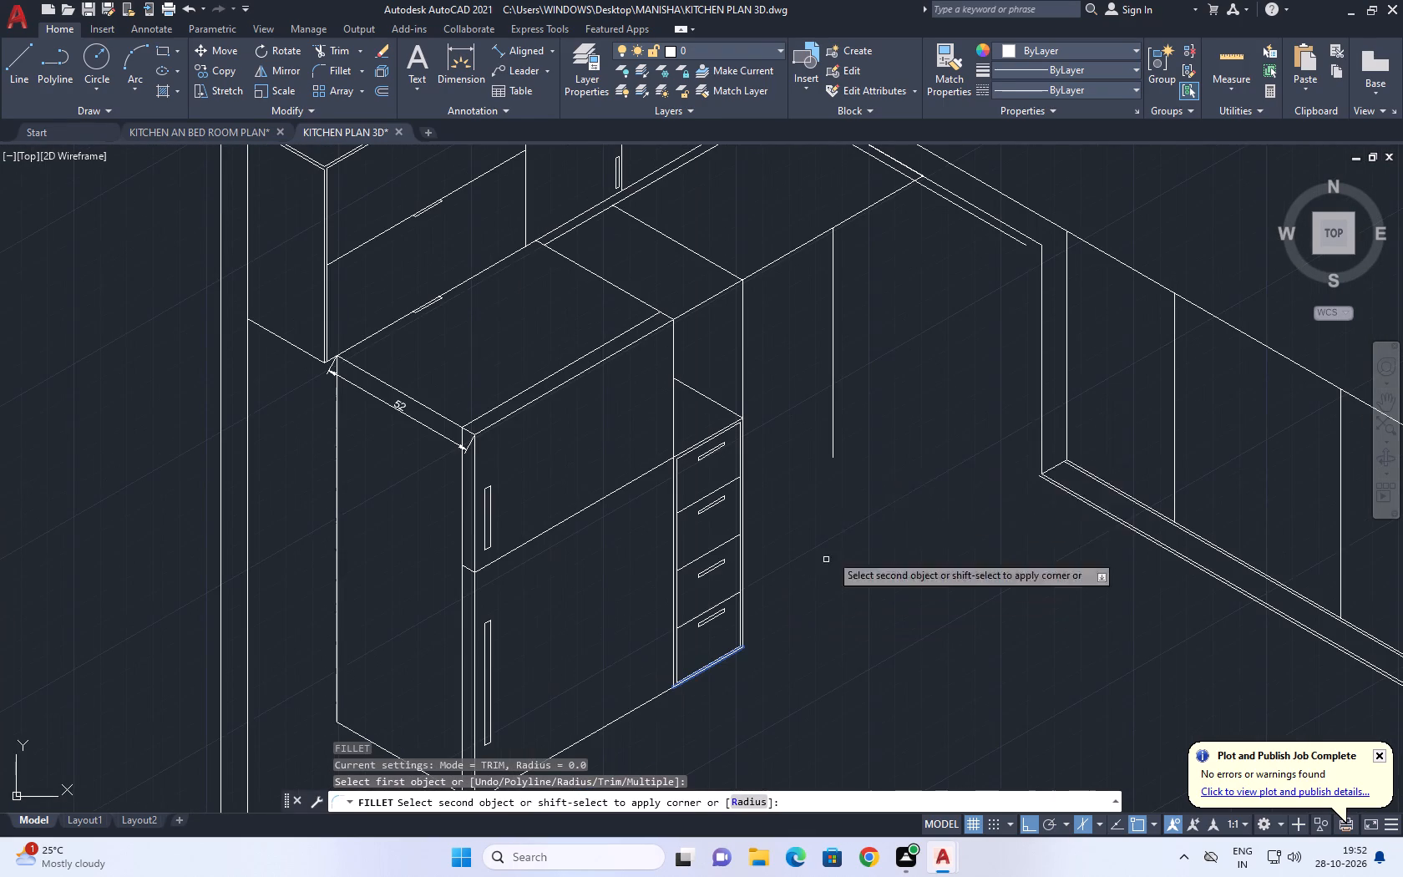
pyautogui.click(832, 444)
pyautogui.press('space')
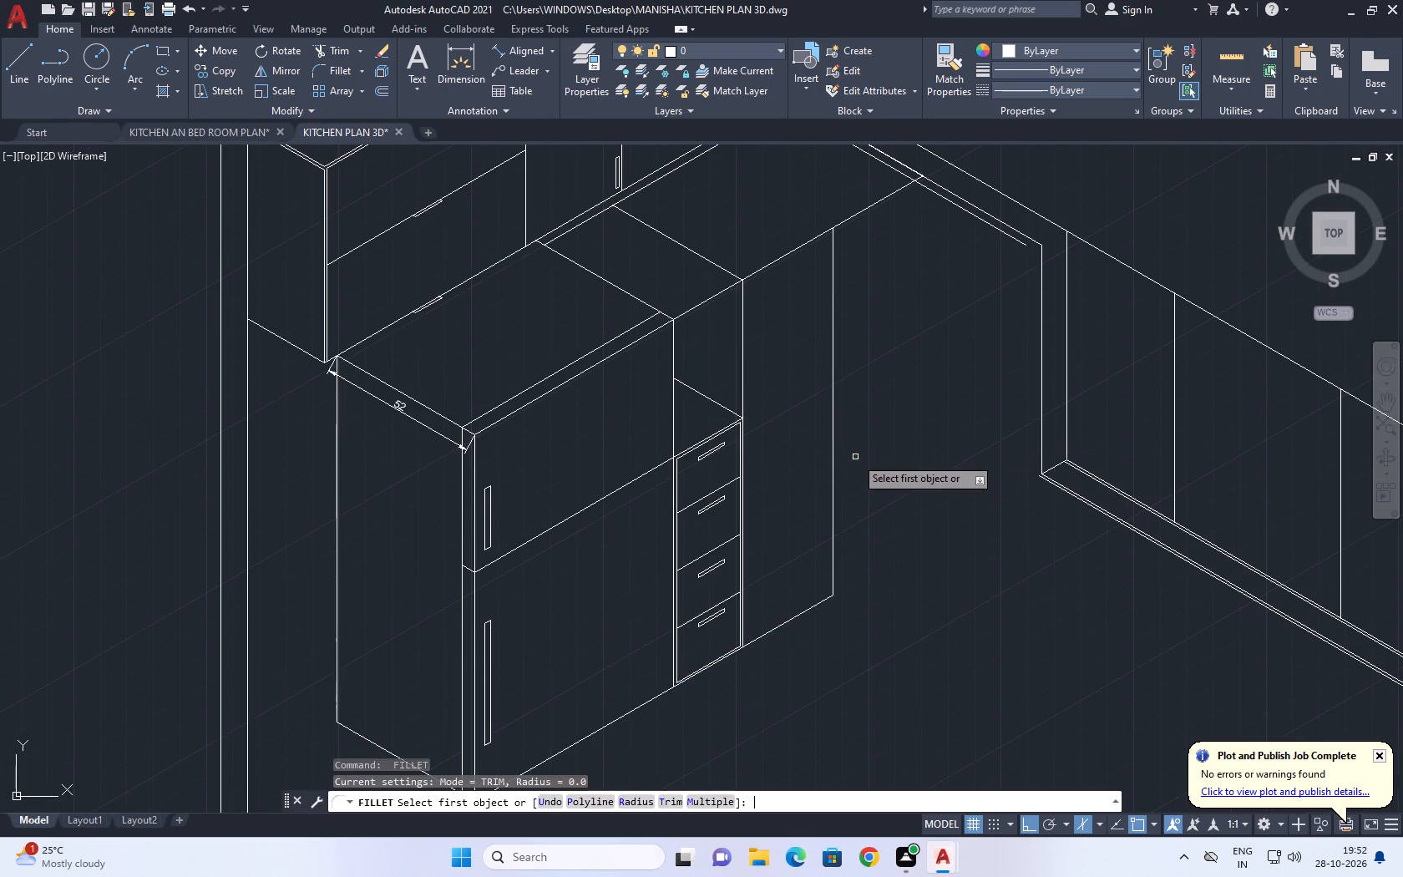
pyautogui.scroll(-2, 855, 457)
pyautogui.press('Escape')
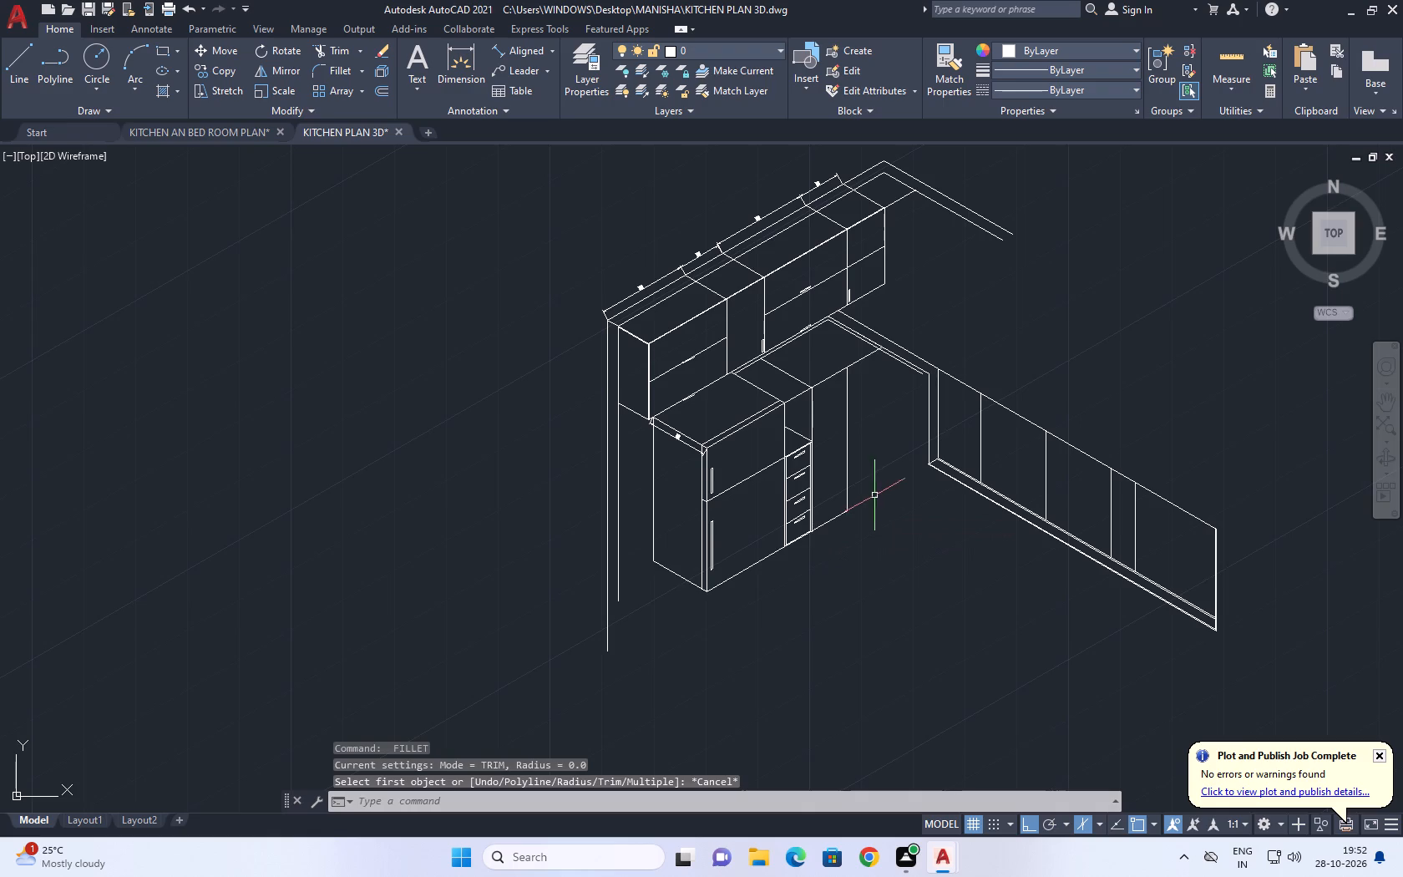
# Draw a line from the new bottom corner along the 30° base direction, past the base corner of the adjoining cabinet run.
pyautogui.moveTo(869, 504); pyautogui.dragTo(832, 519, button='middle')
pyautogui.press('l')
pyautogui.press('space')
pyautogui.click(812, 527)
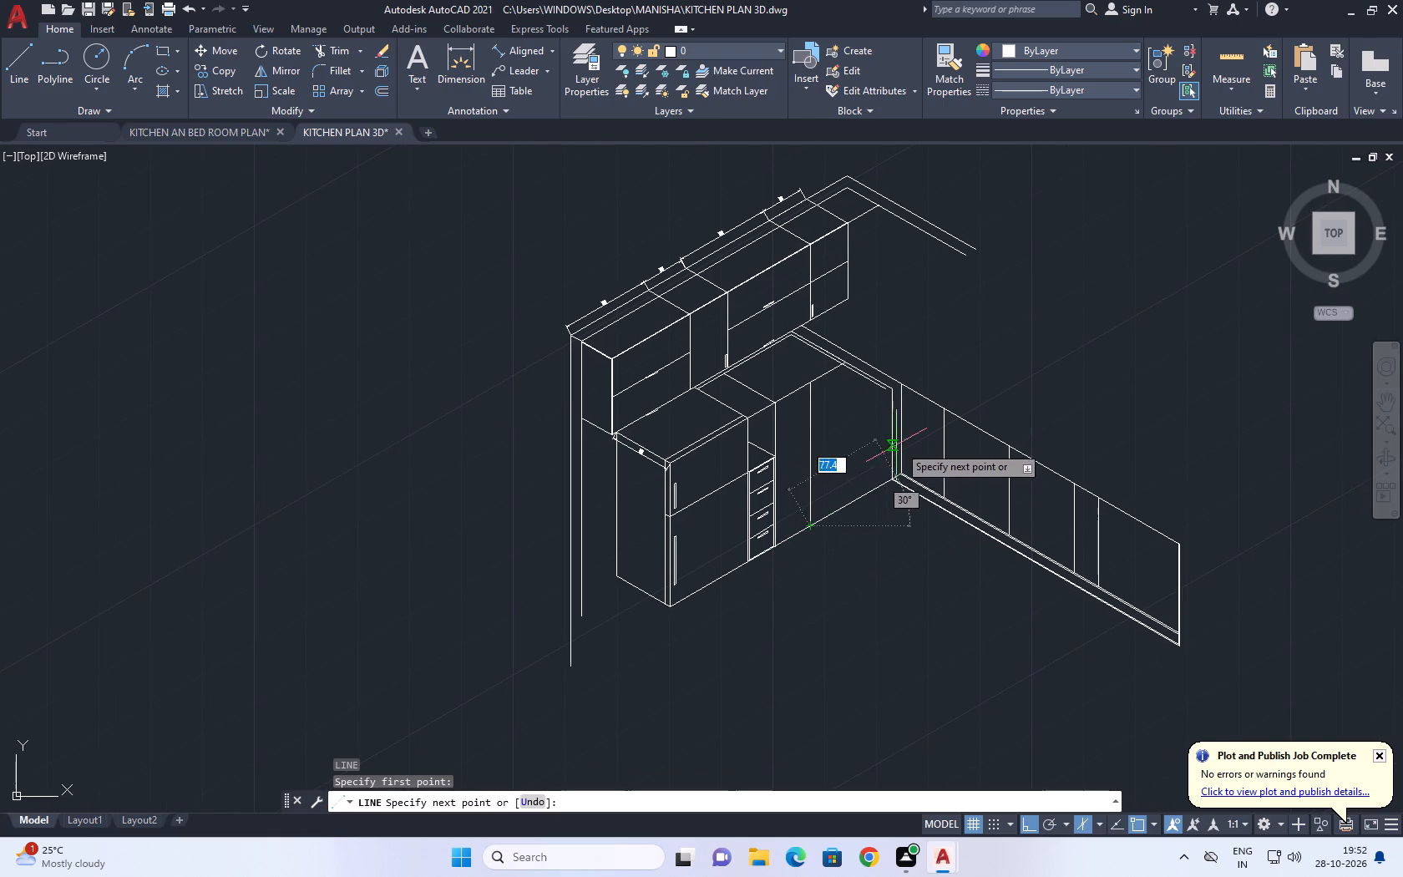
pyautogui.scroll(2, 903, 443)
pyautogui.moveTo(929, 438); pyautogui.dragTo(913, 451, button='middle')
pyautogui.click(963, 438)
pyautogui.press('space')
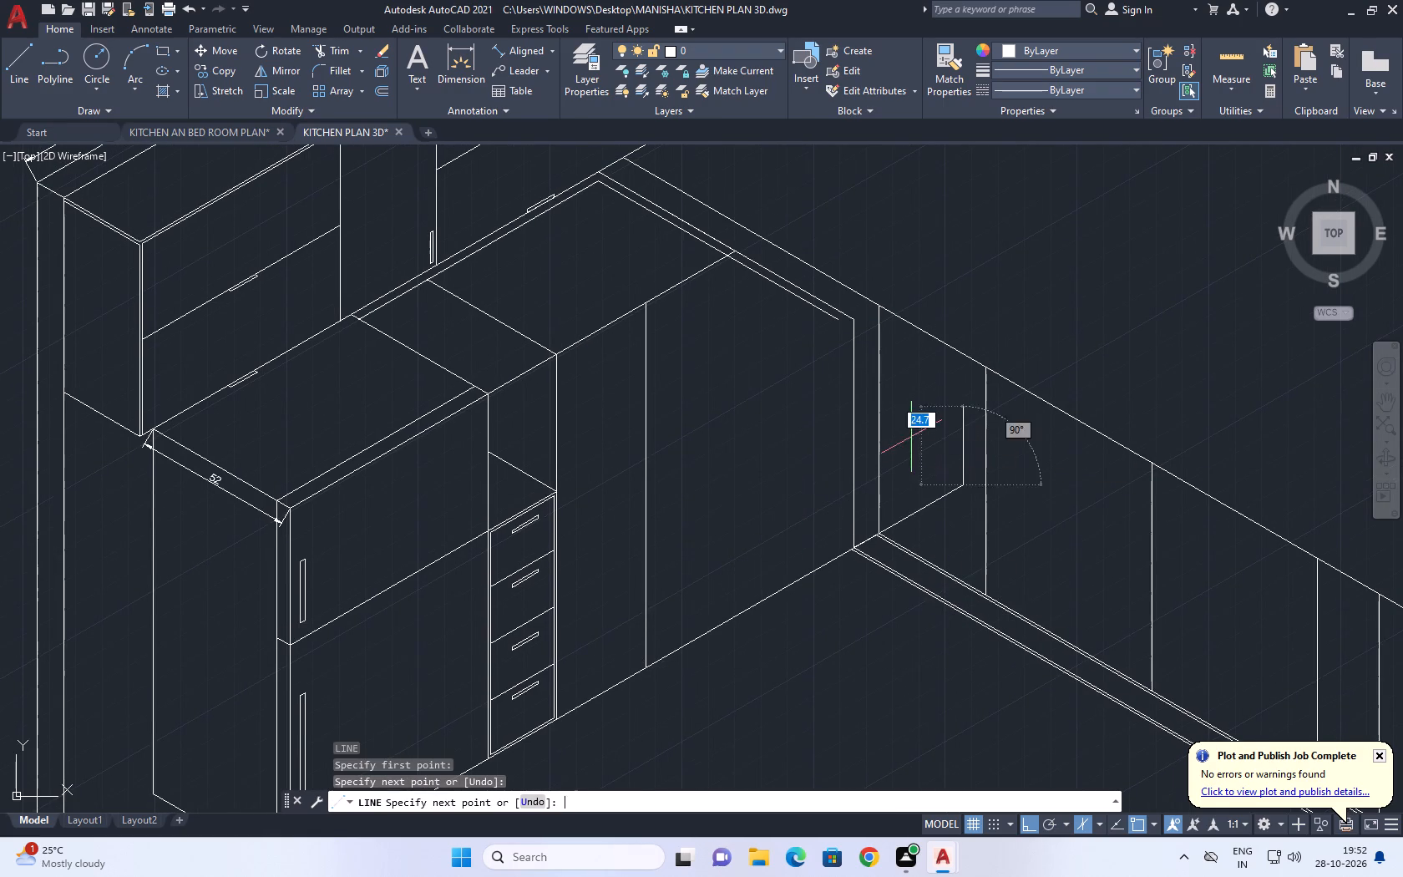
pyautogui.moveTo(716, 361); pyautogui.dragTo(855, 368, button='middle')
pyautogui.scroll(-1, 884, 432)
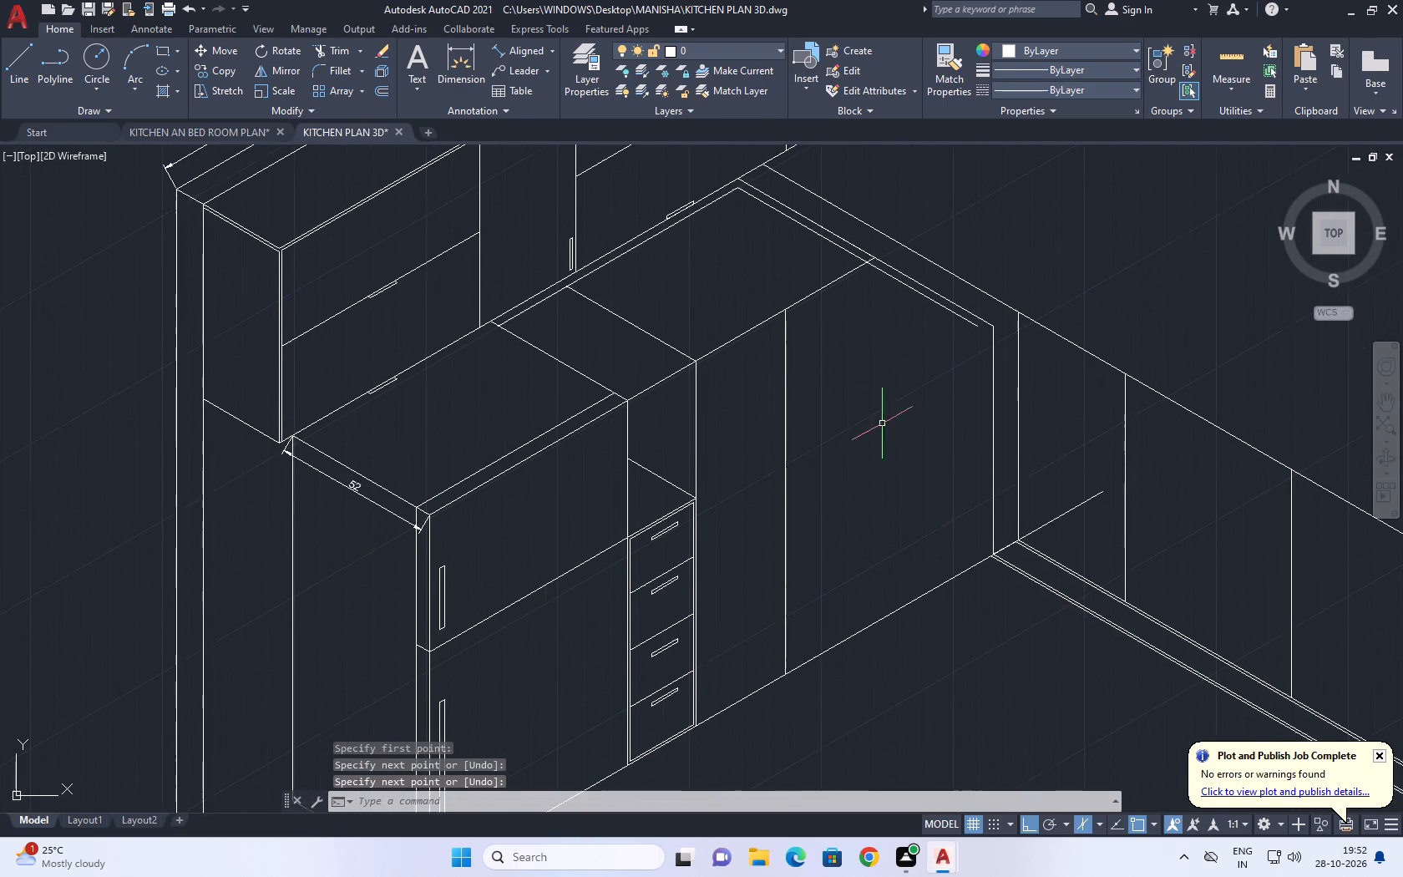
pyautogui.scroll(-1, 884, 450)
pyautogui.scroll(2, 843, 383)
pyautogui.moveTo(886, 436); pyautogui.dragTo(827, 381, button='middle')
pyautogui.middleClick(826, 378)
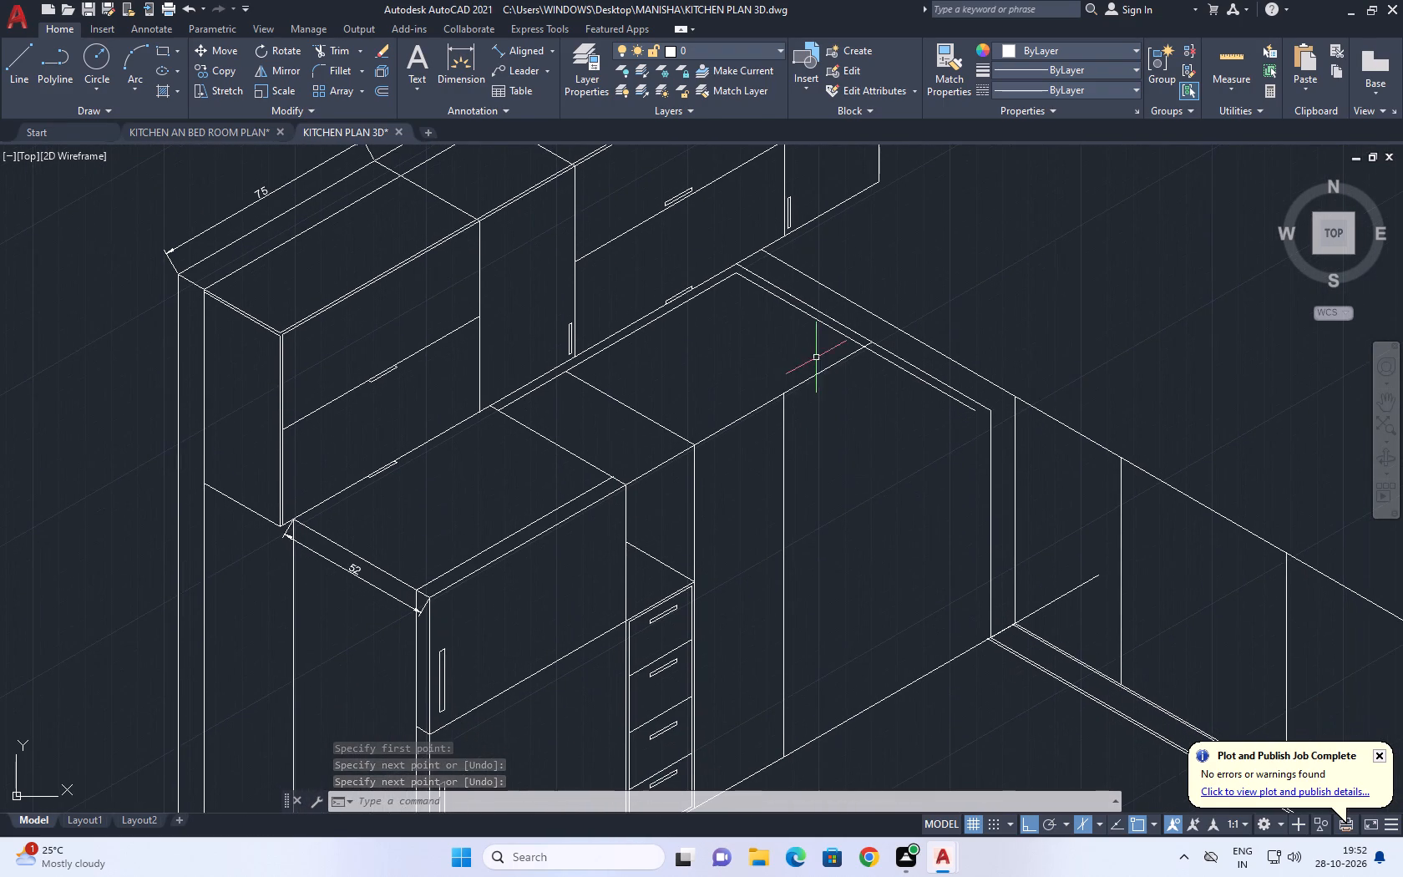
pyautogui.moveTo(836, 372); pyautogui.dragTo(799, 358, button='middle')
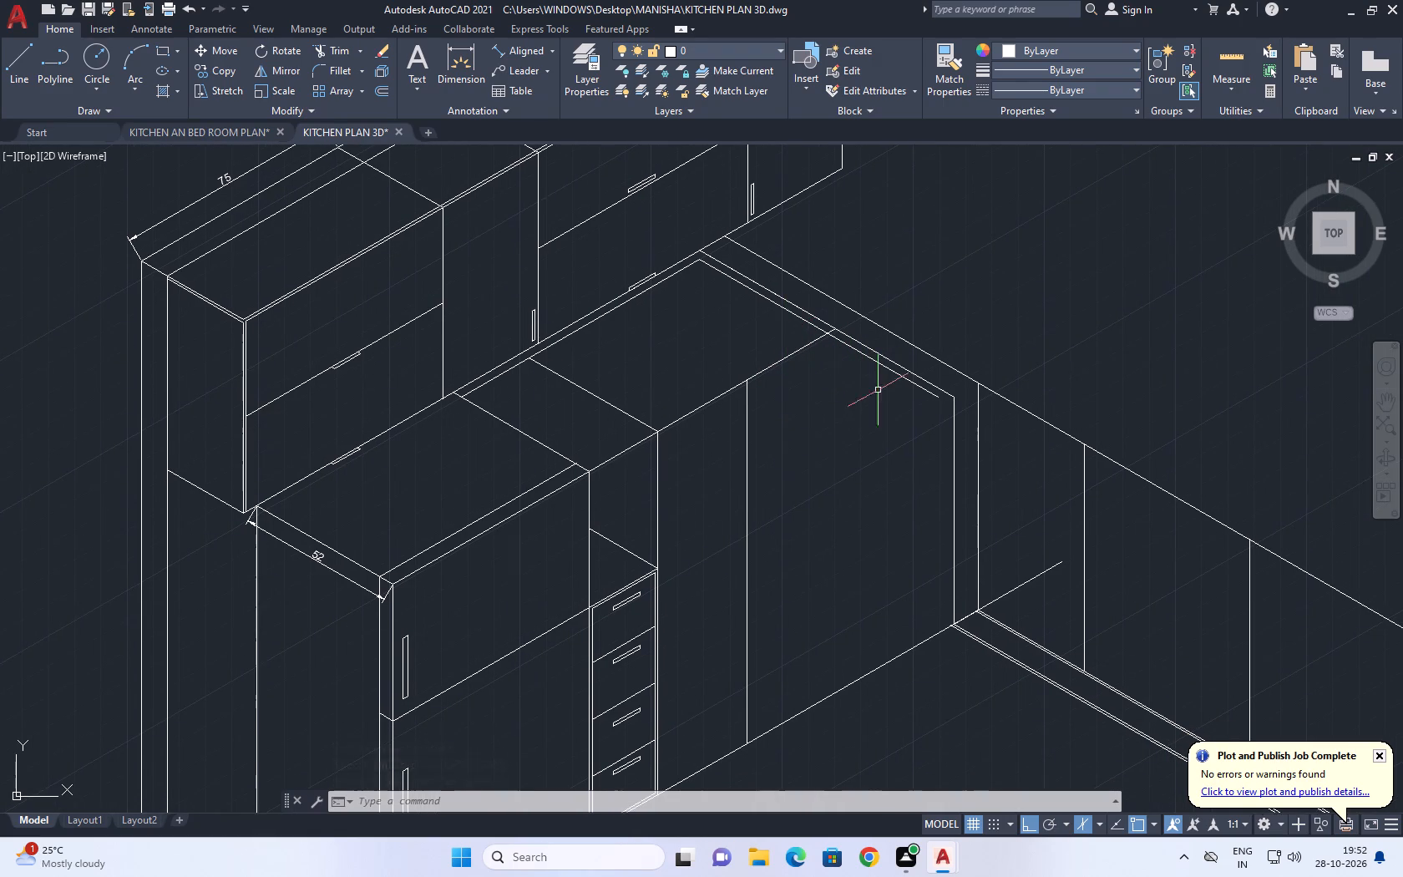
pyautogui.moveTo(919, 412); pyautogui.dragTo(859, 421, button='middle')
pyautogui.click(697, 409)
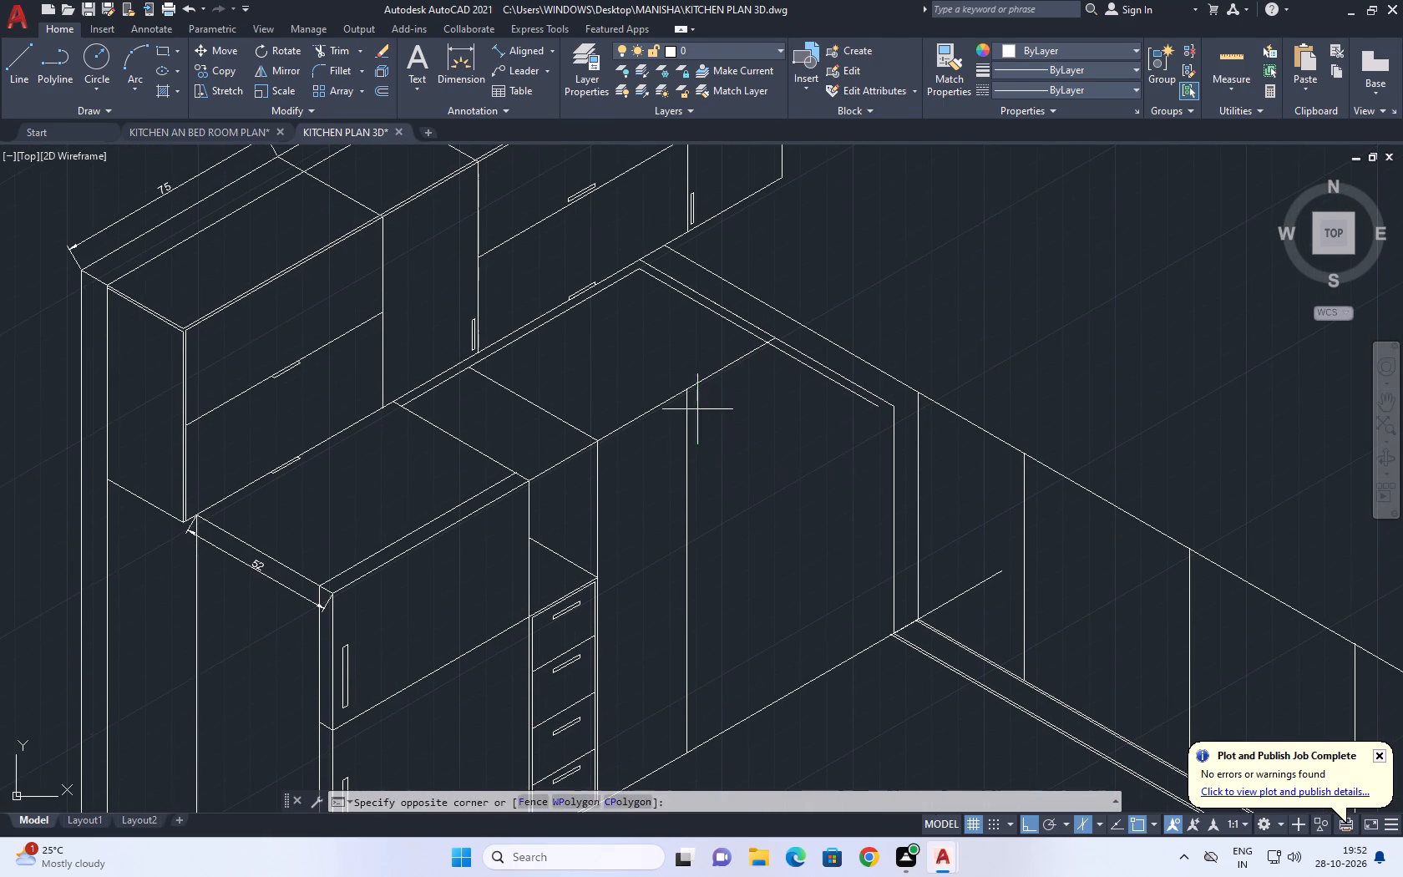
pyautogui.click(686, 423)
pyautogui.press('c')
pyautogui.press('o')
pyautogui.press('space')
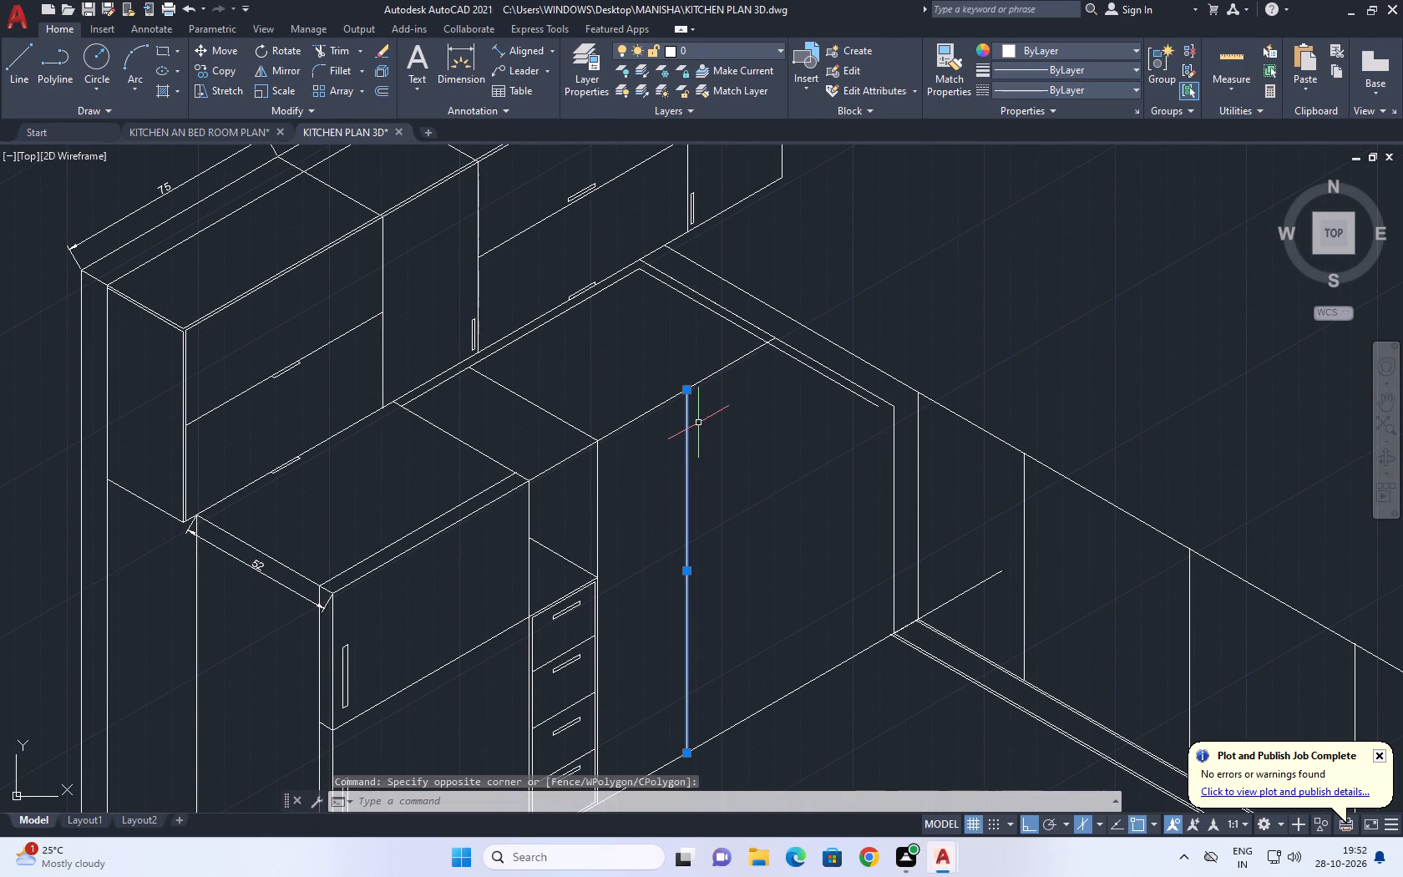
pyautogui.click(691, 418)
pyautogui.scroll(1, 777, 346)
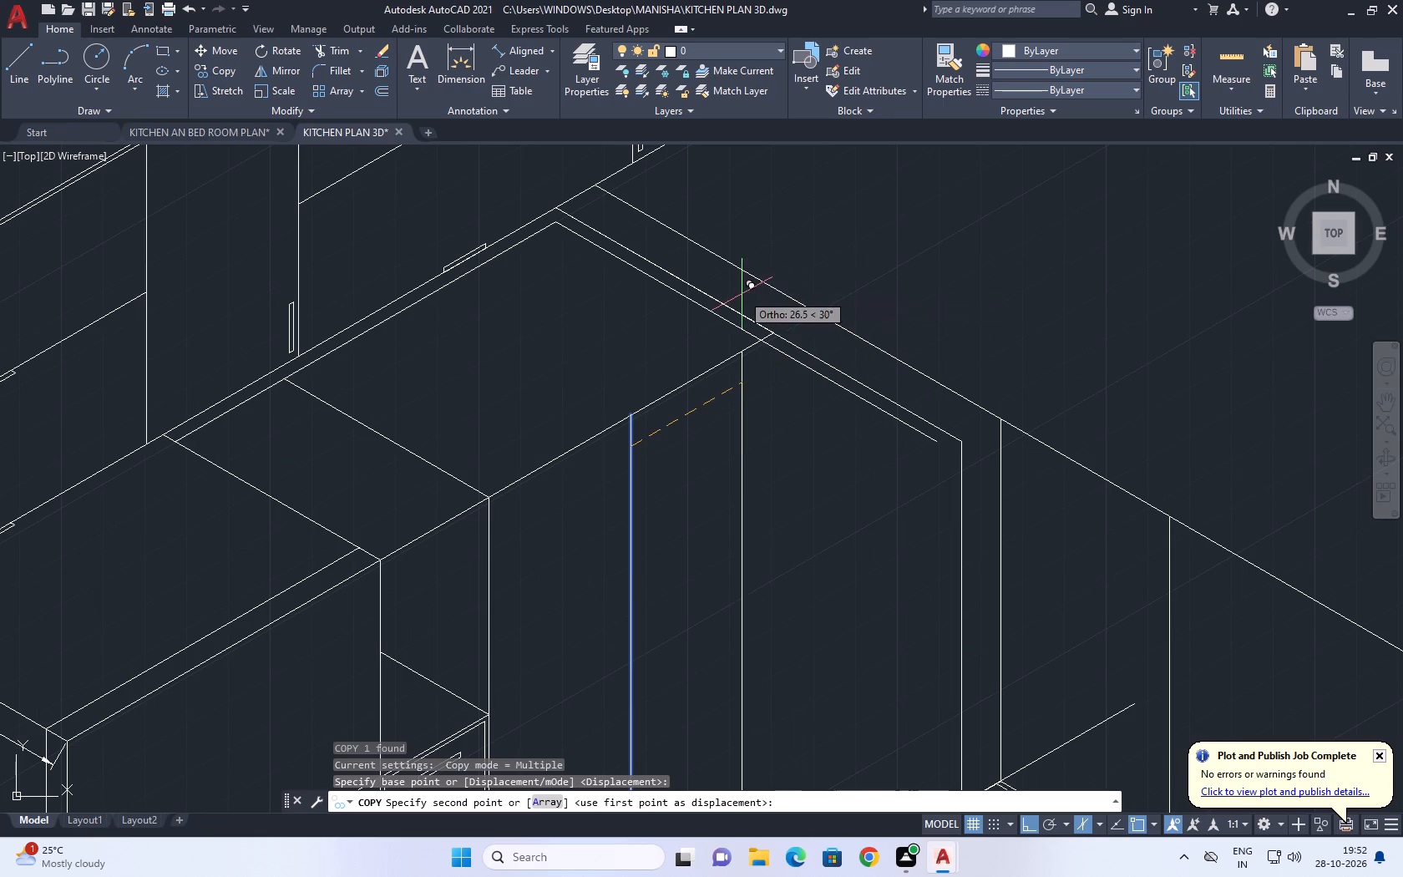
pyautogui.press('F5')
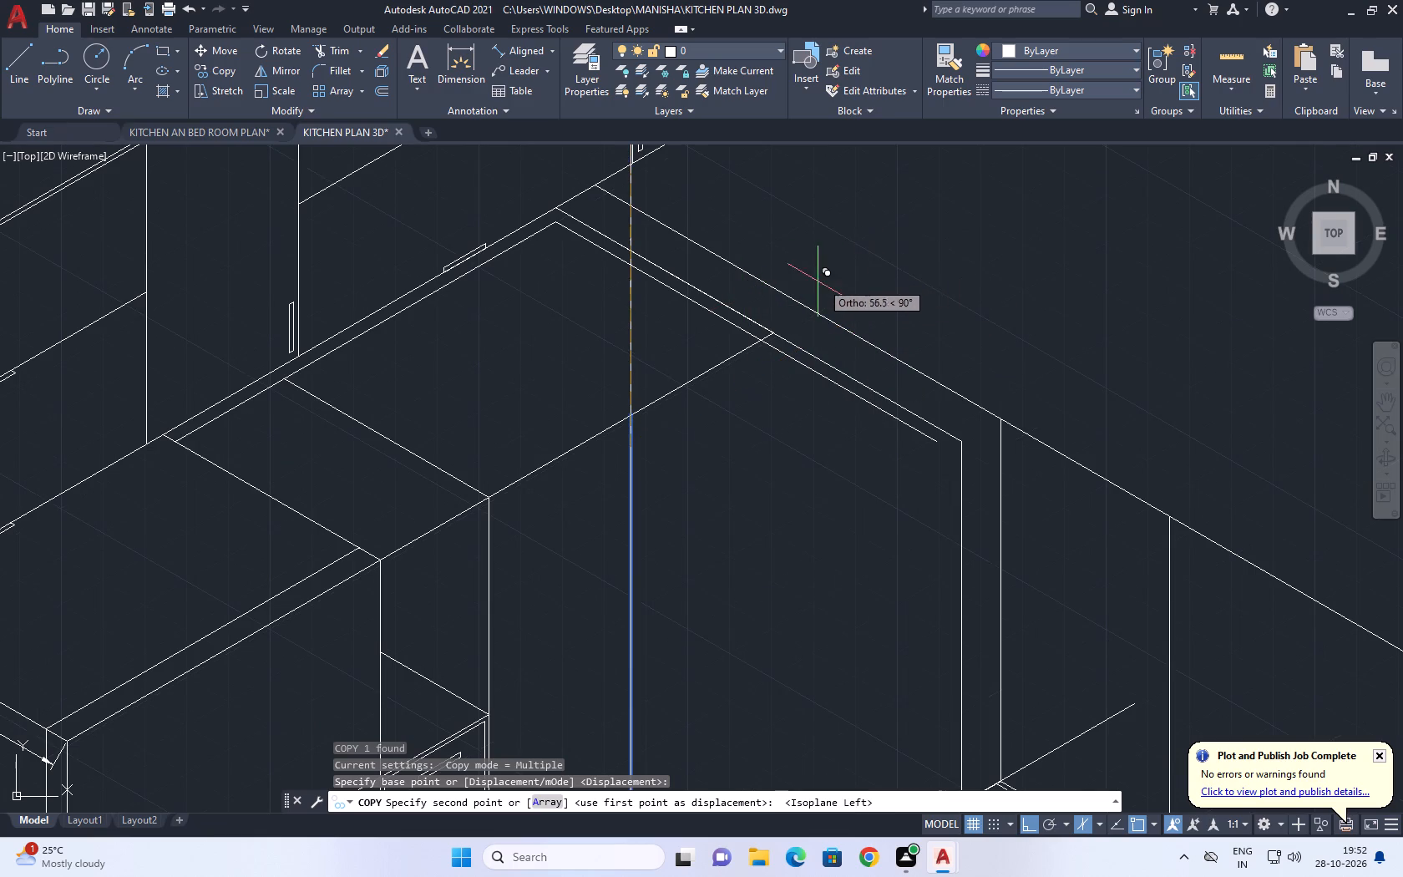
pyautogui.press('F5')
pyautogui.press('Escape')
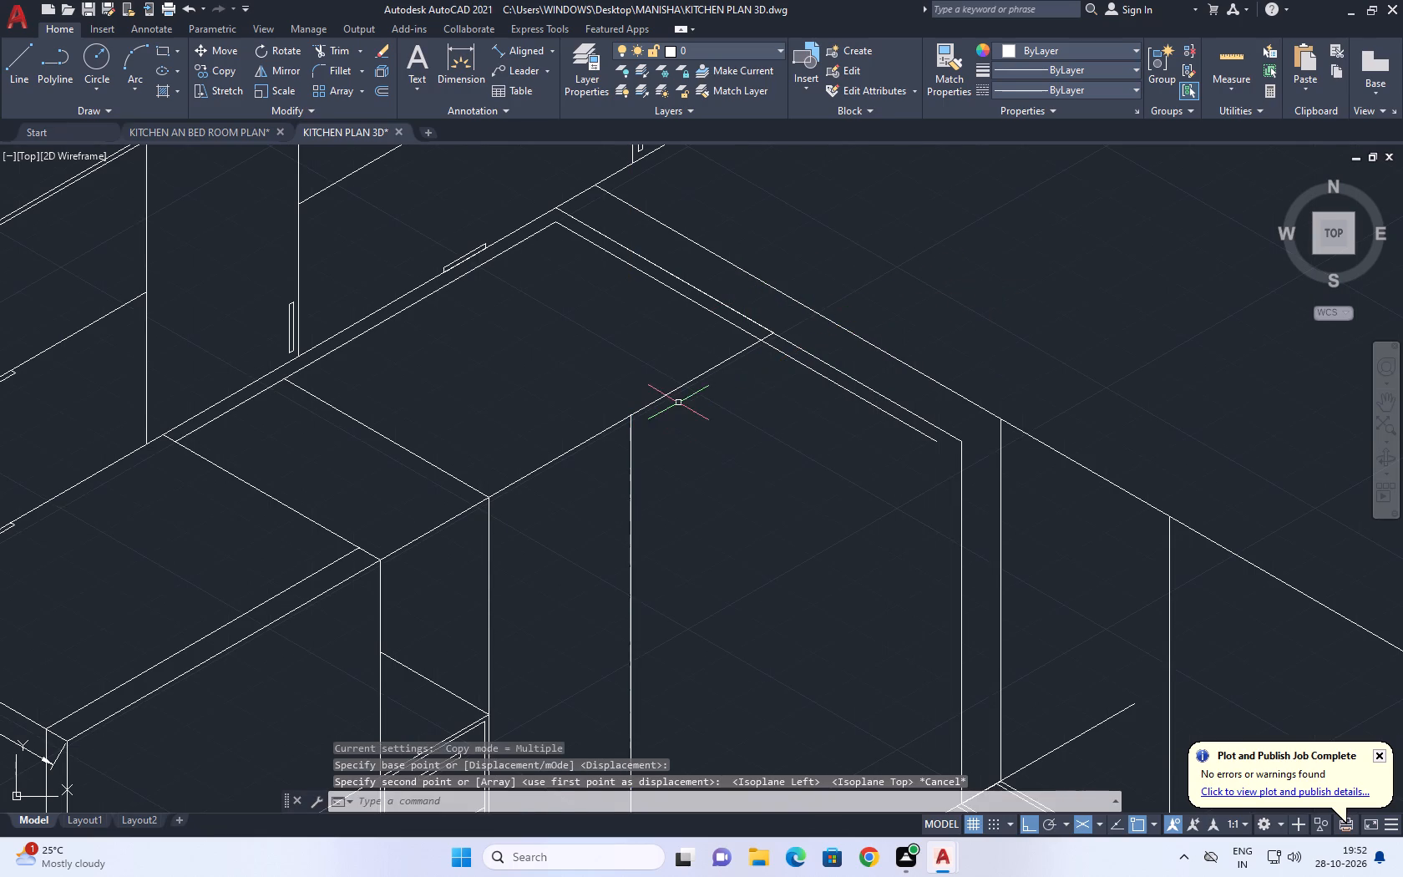
# Measure the countertop front edge from the drawer stack's outer corner to the adjoining run's inner edge with an aligned dimension.
pyautogui.scroll(-1, 684, 403)
pyautogui.moveTo(685, 405); pyautogui.dragTo(791, 385, button='middle')
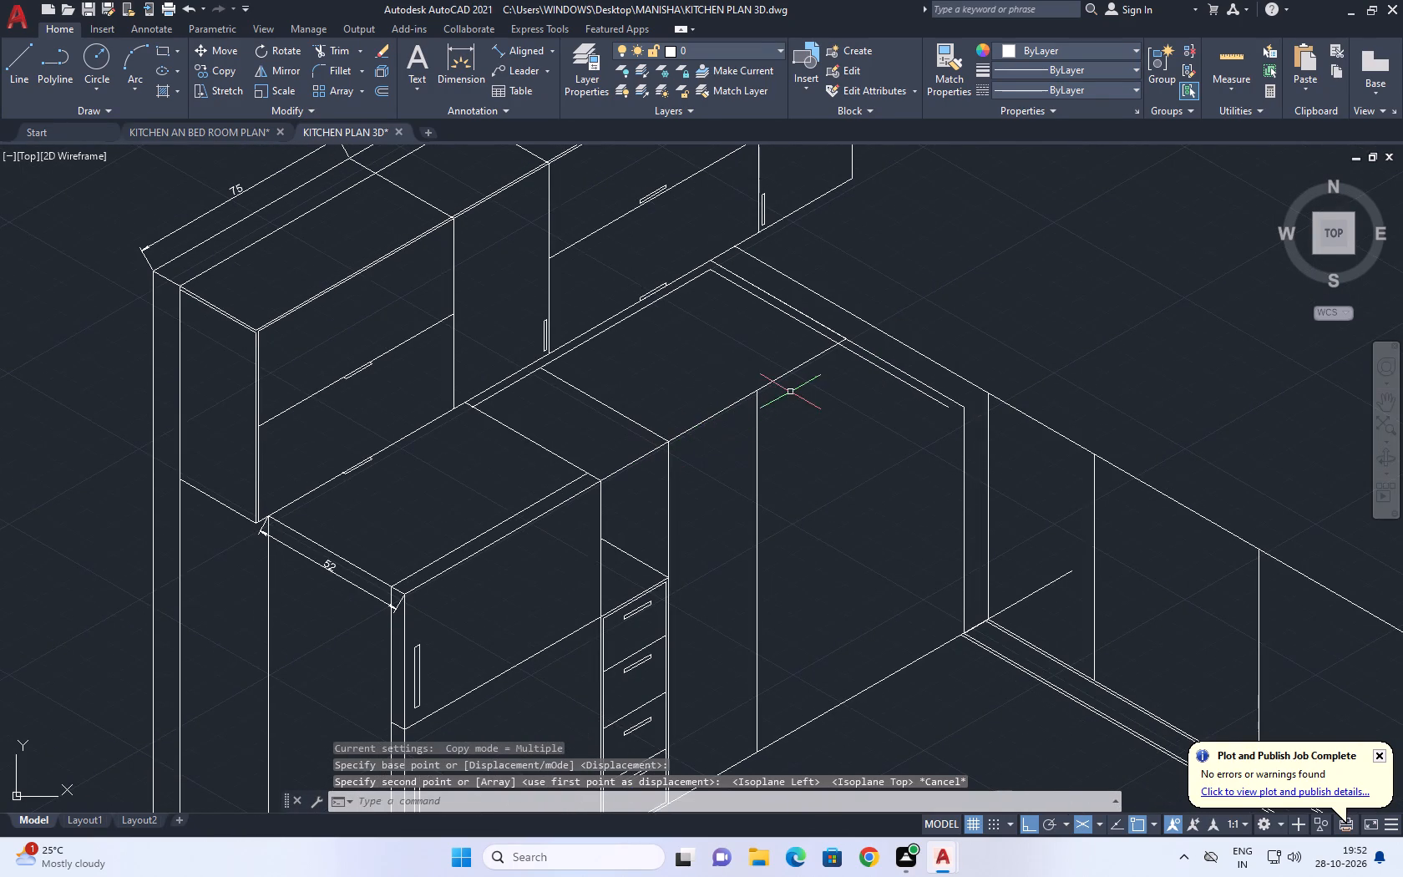
pyautogui.moveTo(790, 392); pyautogui.dragTo(777, 418, button='middle')
pyautogui.click(538, 50)
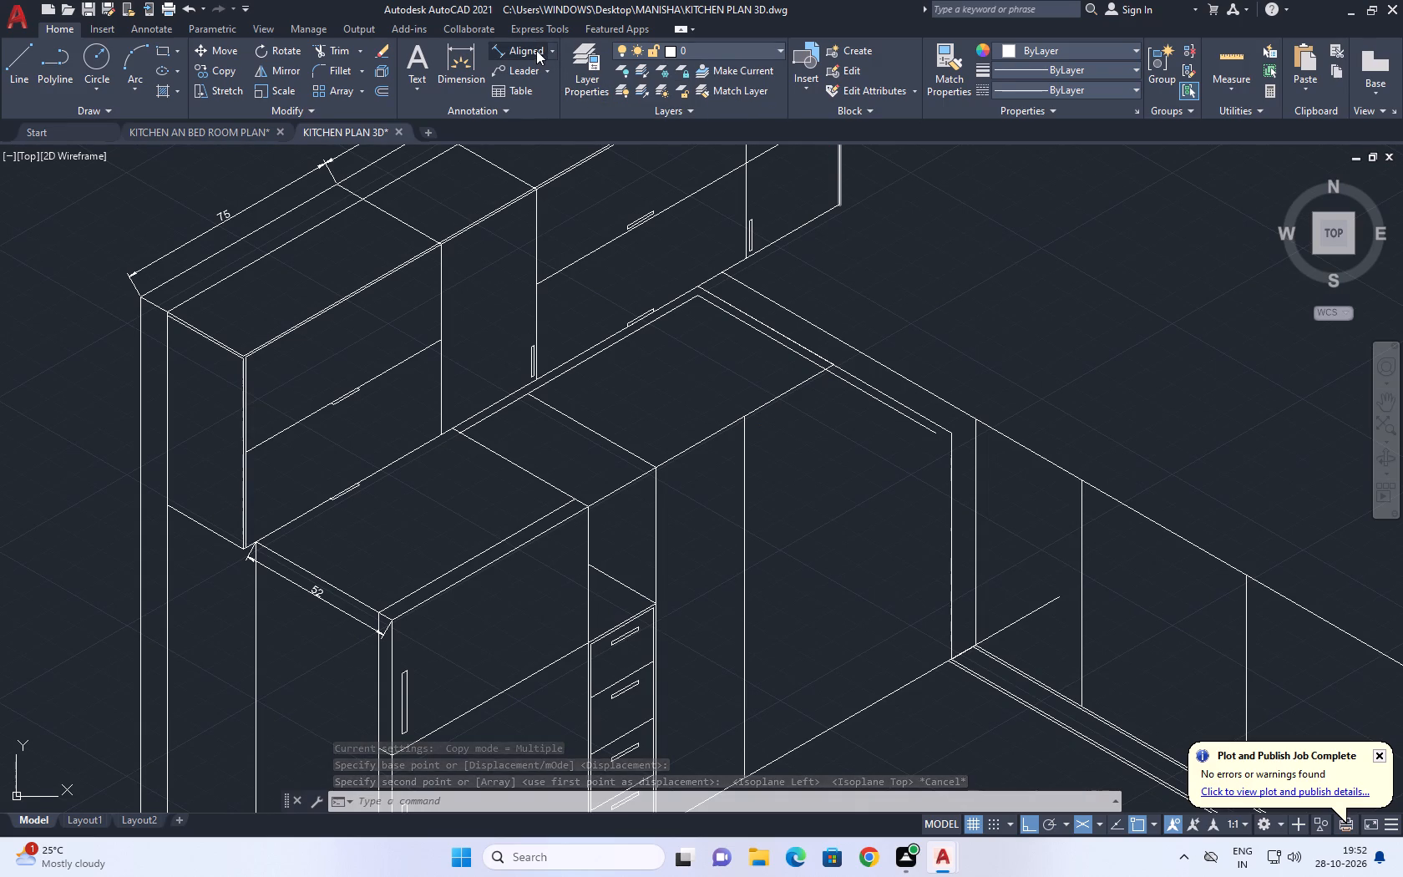
pyautogui.click(657, 464)
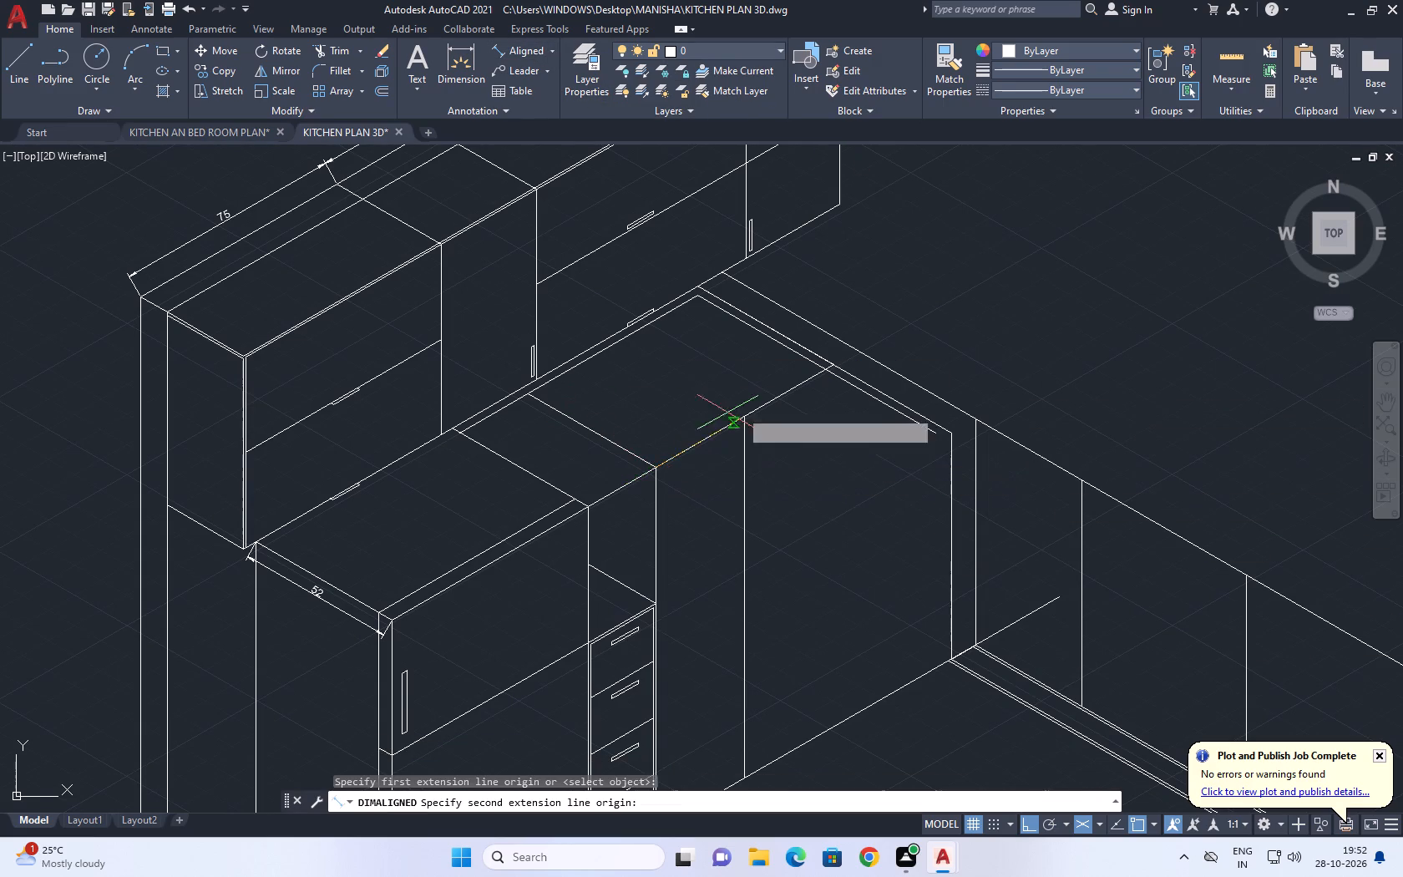
pyautogui.scroll(2, 753, 402)
pyautogui.click(930, 320)
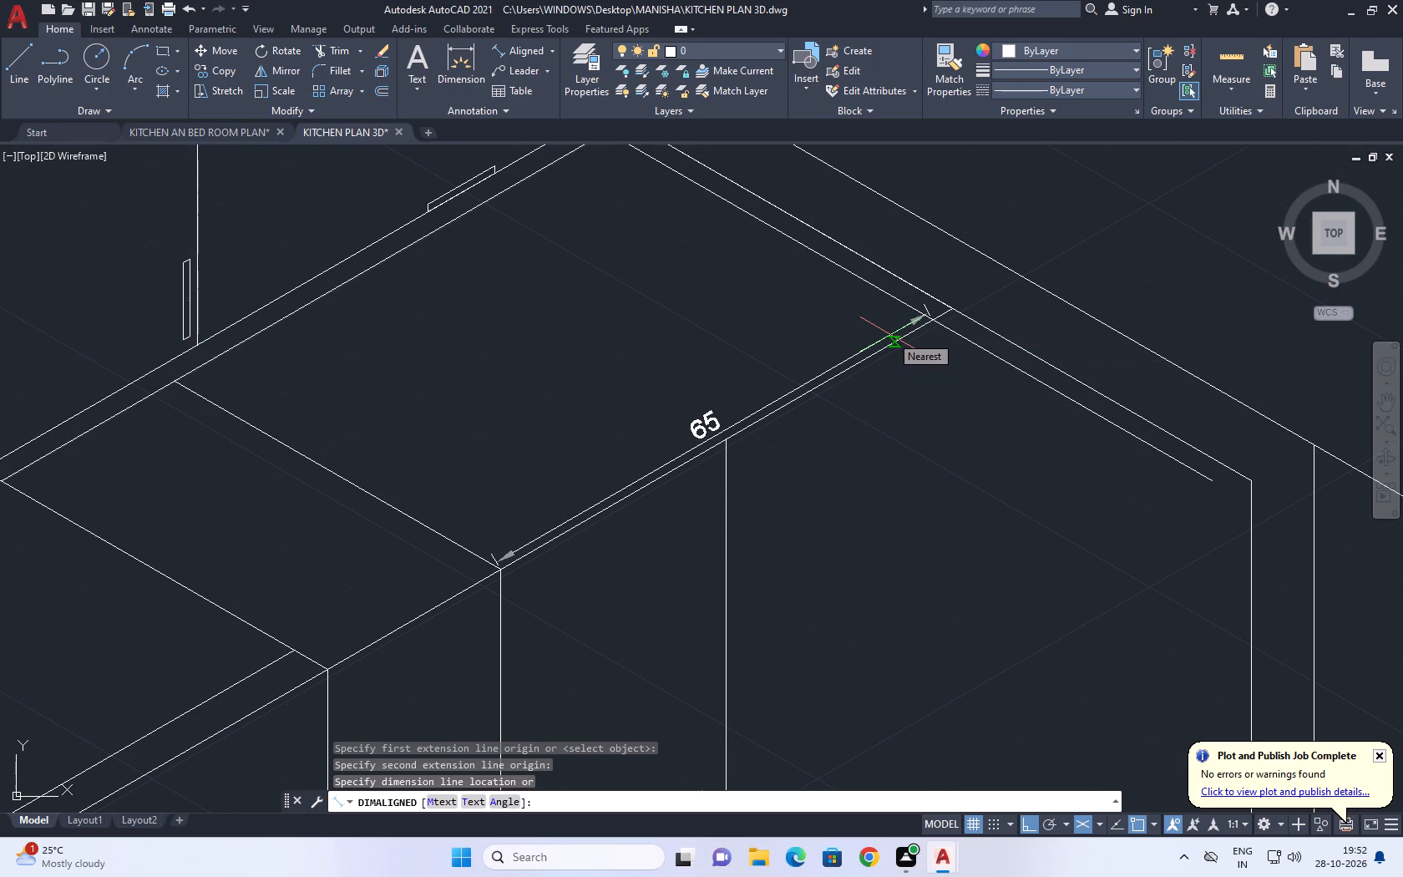
pyautogui.press('space')
pyautogui.press('space')
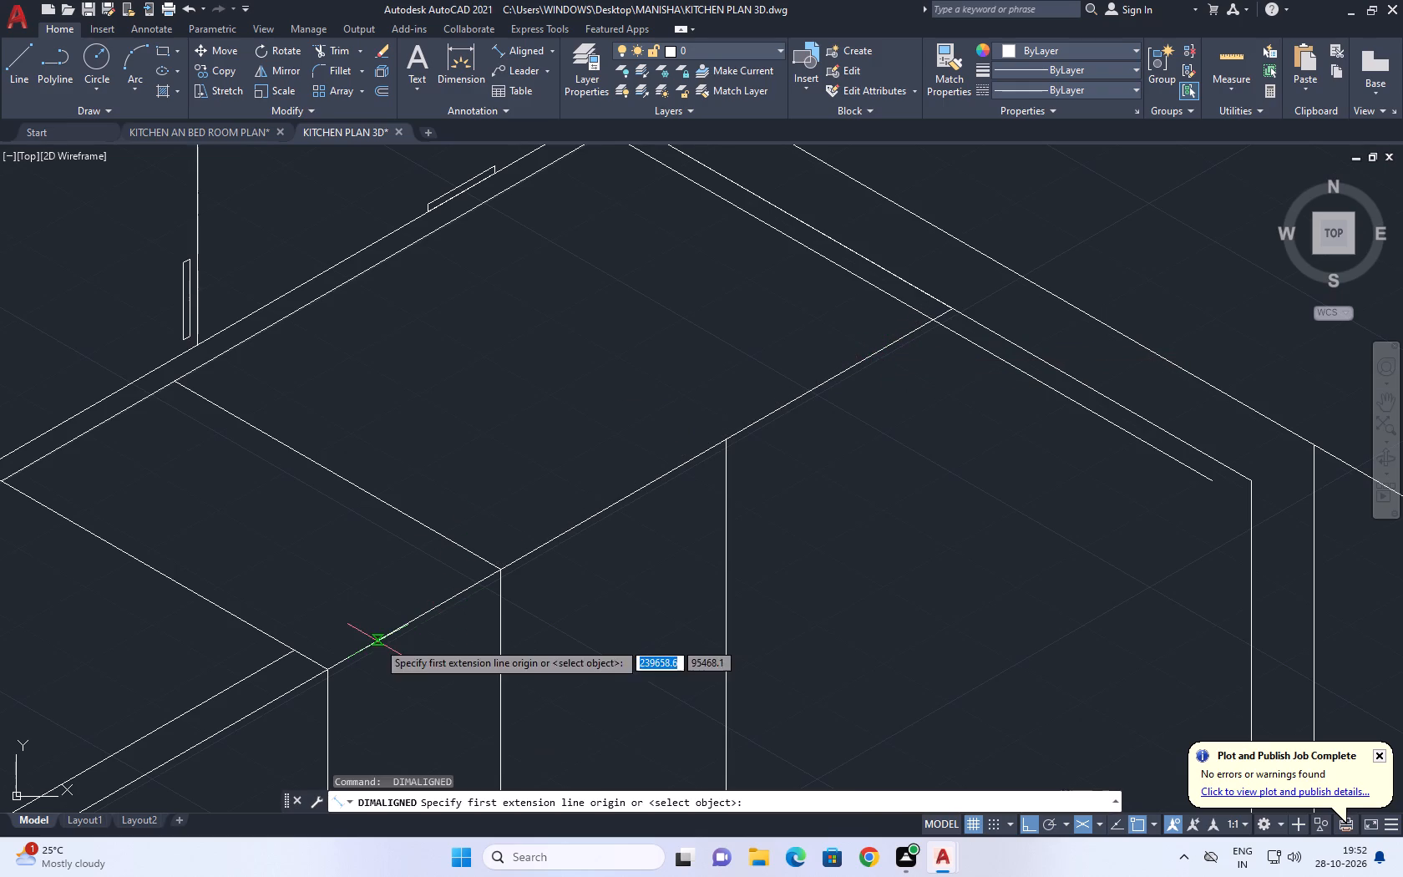
pyautogui.moveTo(382, 651); pyautogui.dragTo(615, 595, button='middle')
pyautogui.scroll(-4, 615, 581)
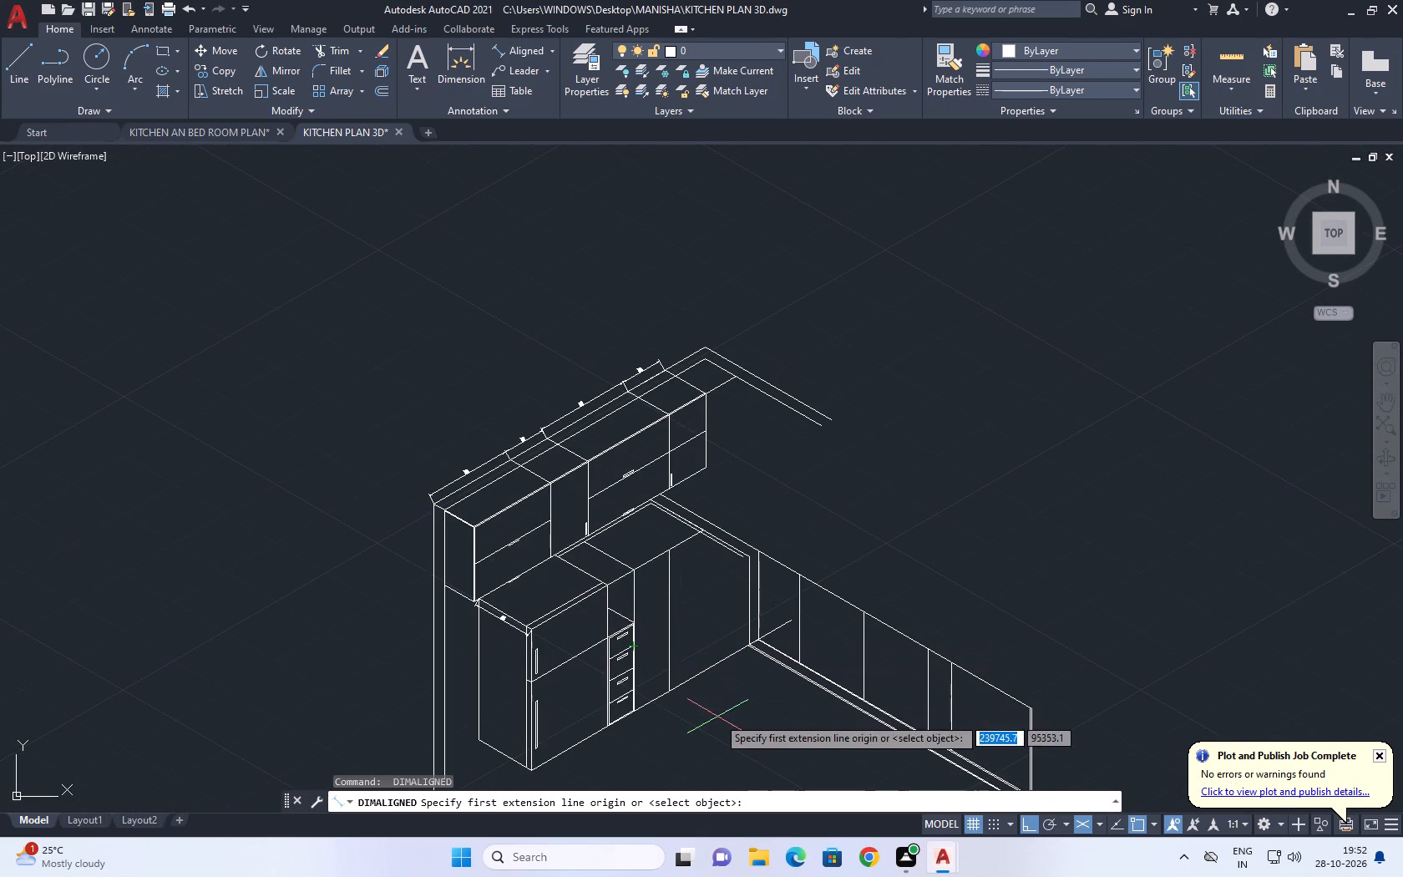
pyautogui.scroll(2, 636, 673)
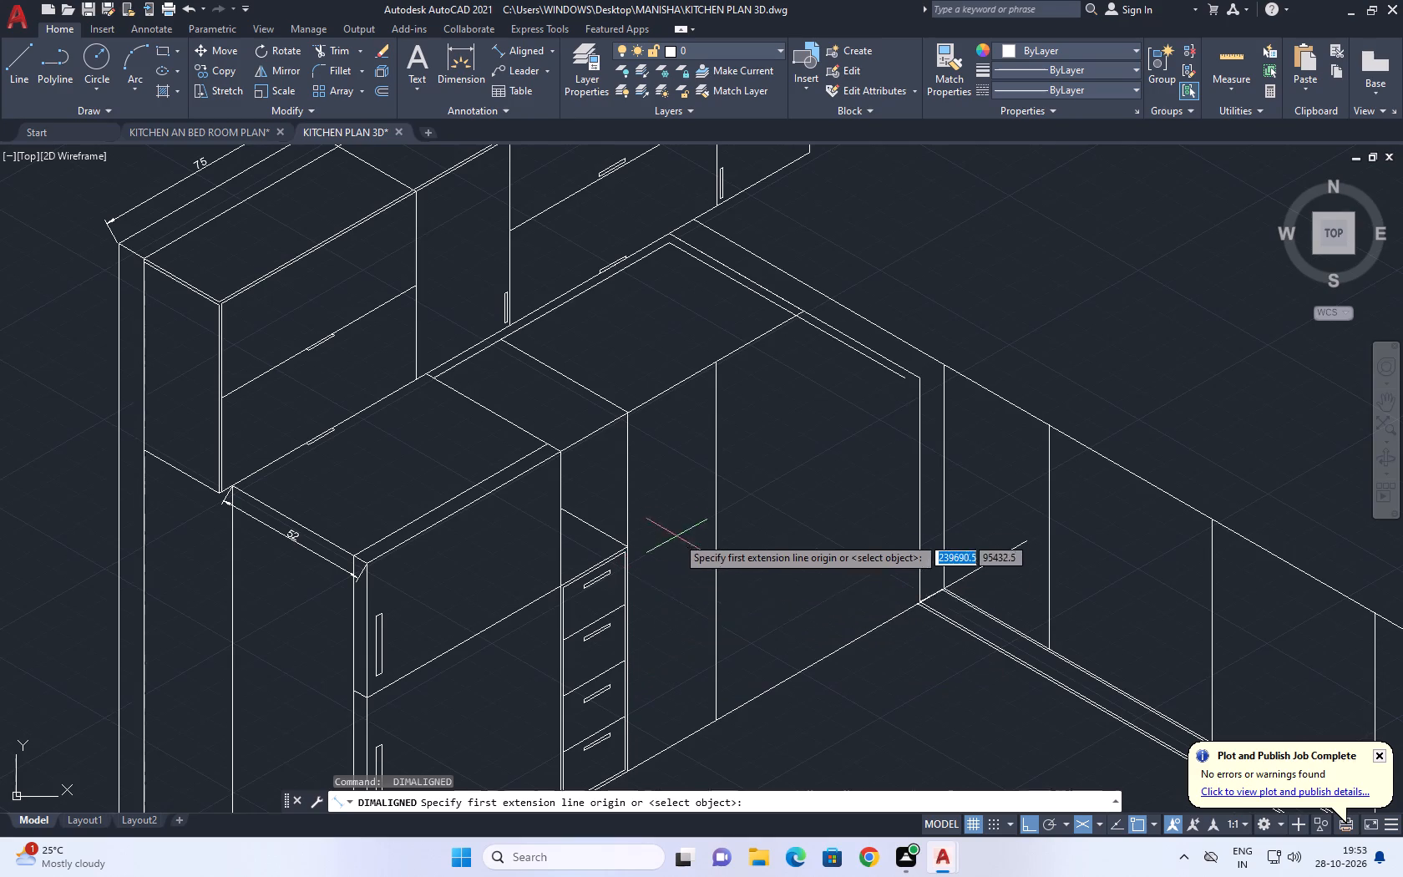
pyautogui.scroll(1, 672, 522)
pyautogui.press('Escape')
pyautogui.scroll(-1, 620, 476)
pyautogui.moveTo(595, 529); pyautogui.dragTo(607, 439, button='middle')
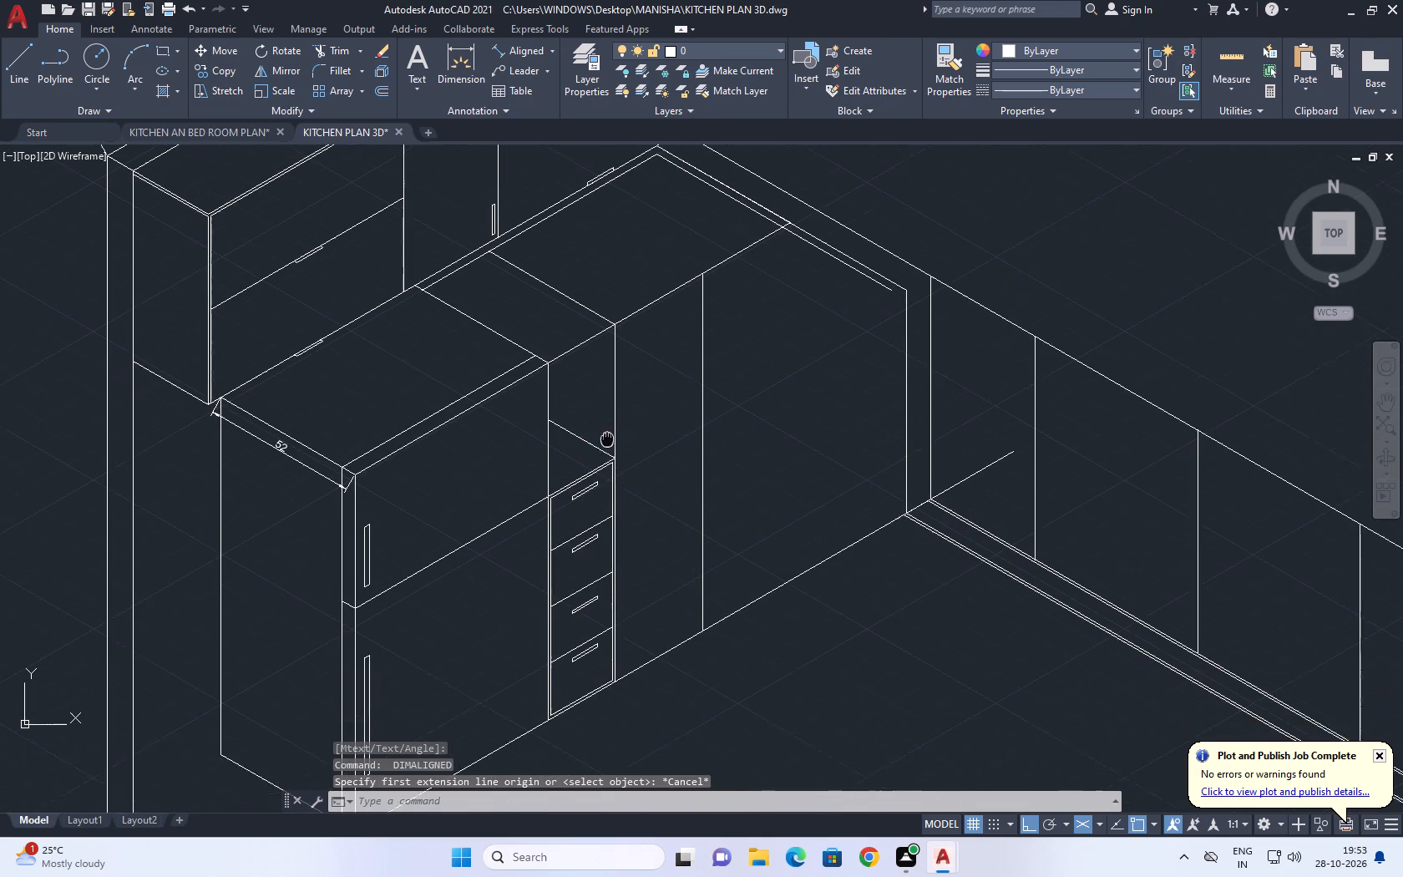
# Measure the drawer stack's width along its top edge with an aligned dimension.
pyautogui.click(528, 53)
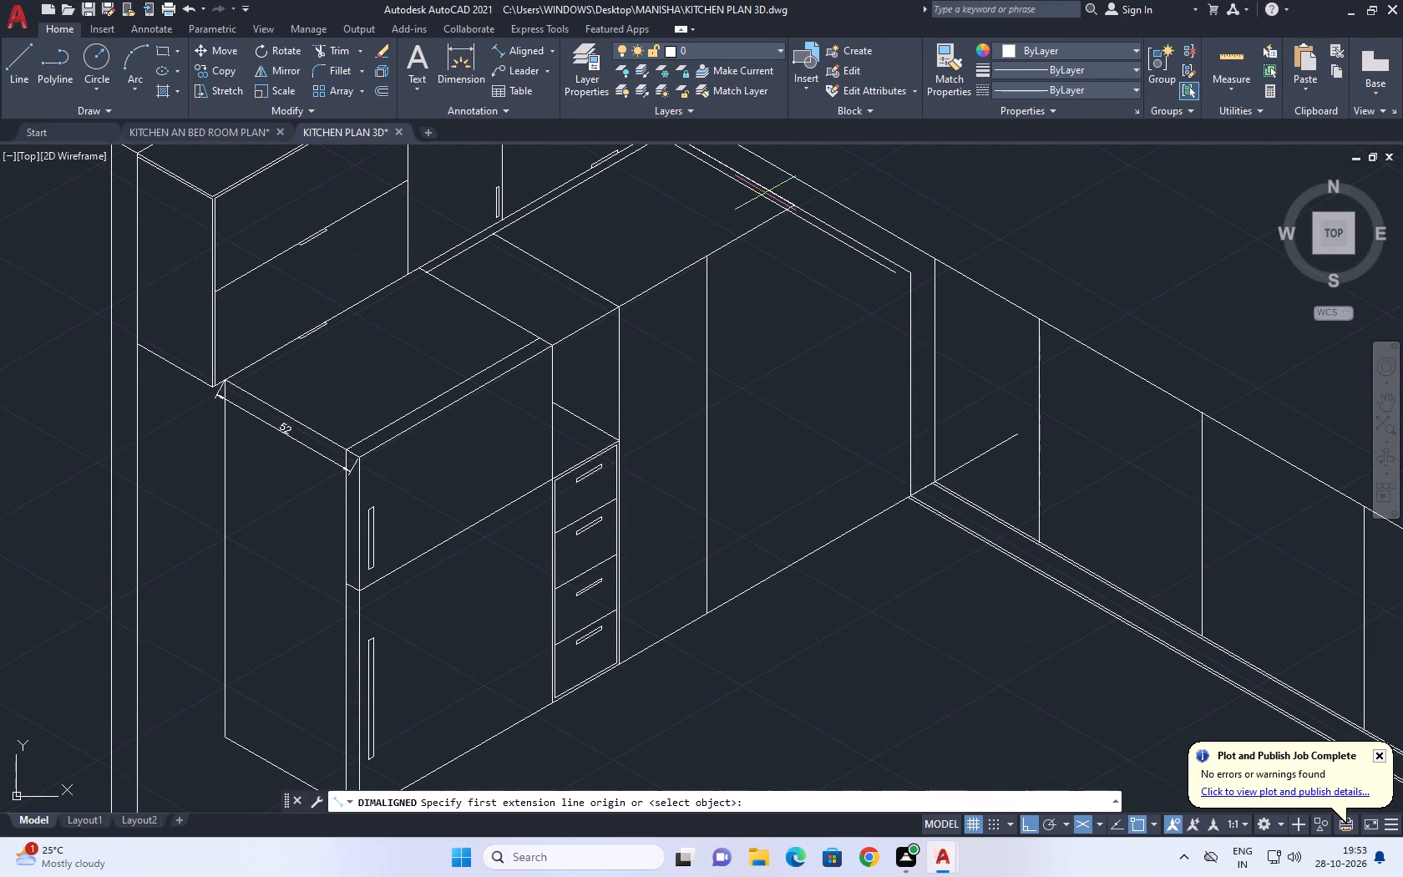
pyautogui.scroll(4, 571, 471)
pyautogui.click(524, 481)
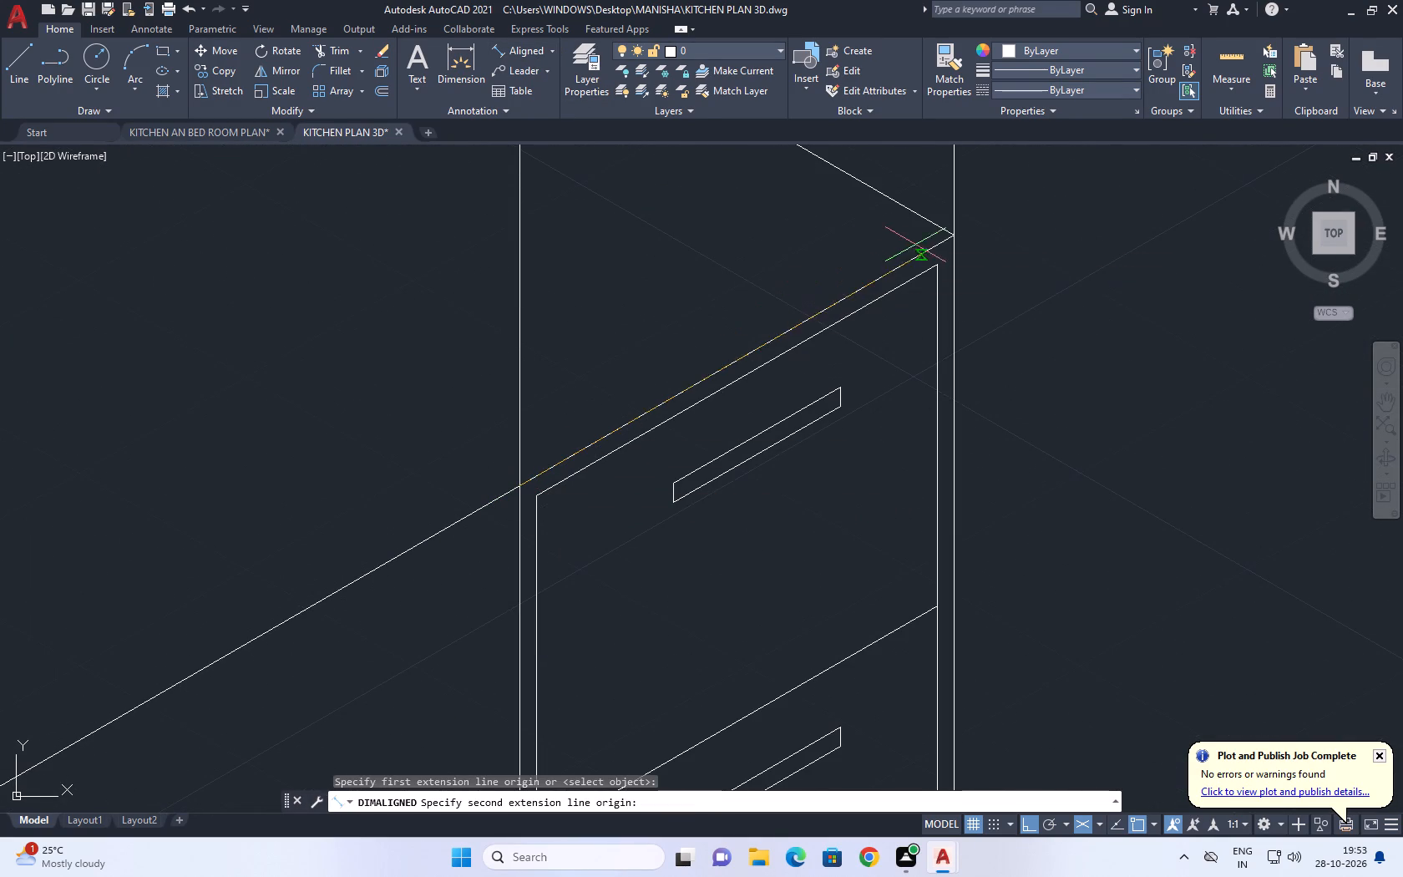
pyautogui.click(955, 238)
pyautogui.scroll(-2, 945, 271)
pyautogui.press('Escape')
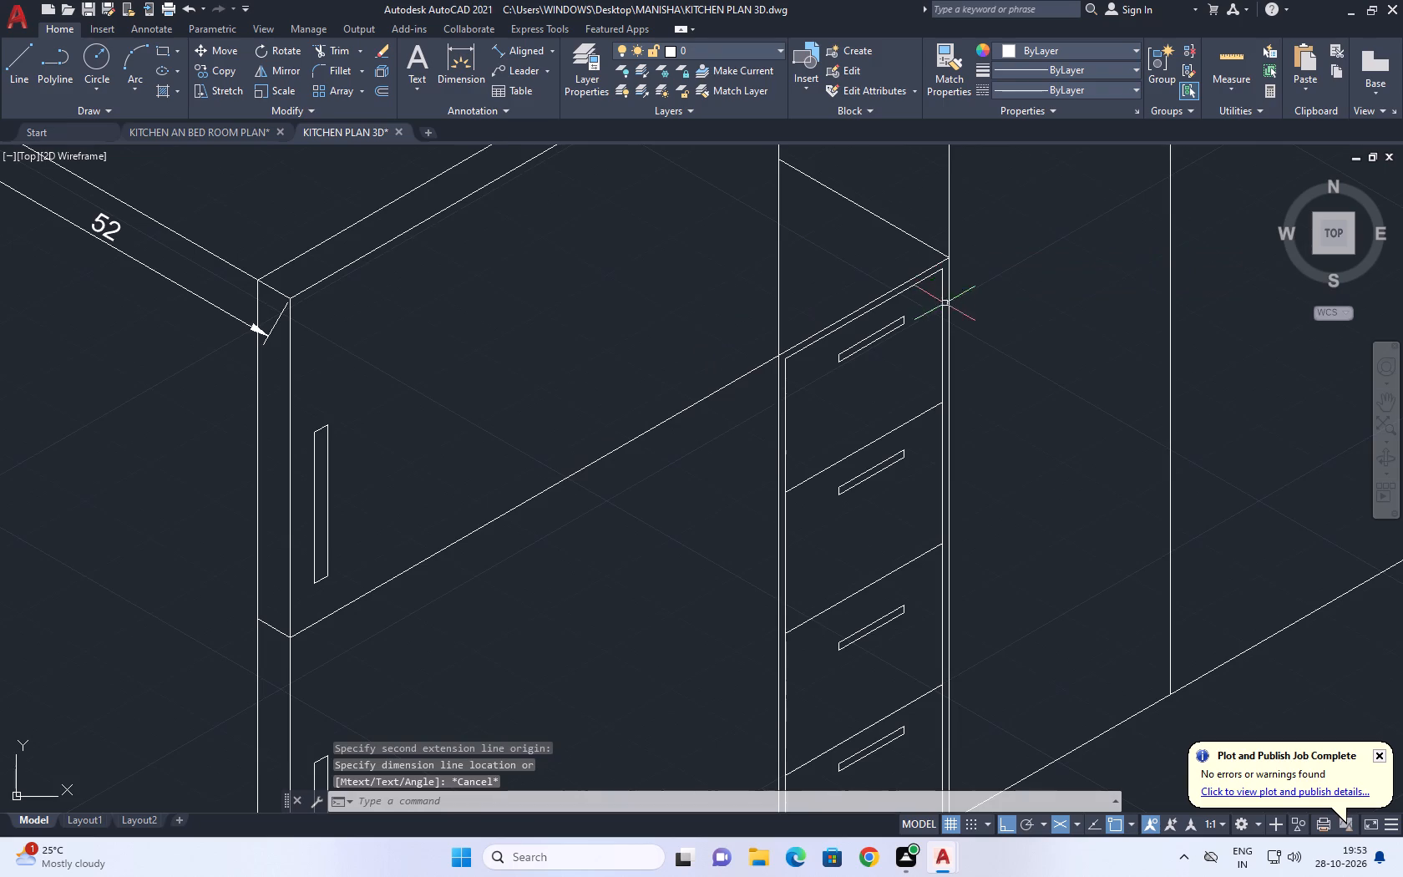
pyautogui.moveTo(947, 263); pyautogui.dragTo(828, 344, button='middle')
pyautogui.scroll(-2, 799, 356)
pyautogui.moveTo(813, 221); pyautogui.dragTo(763, 350, button='middle')
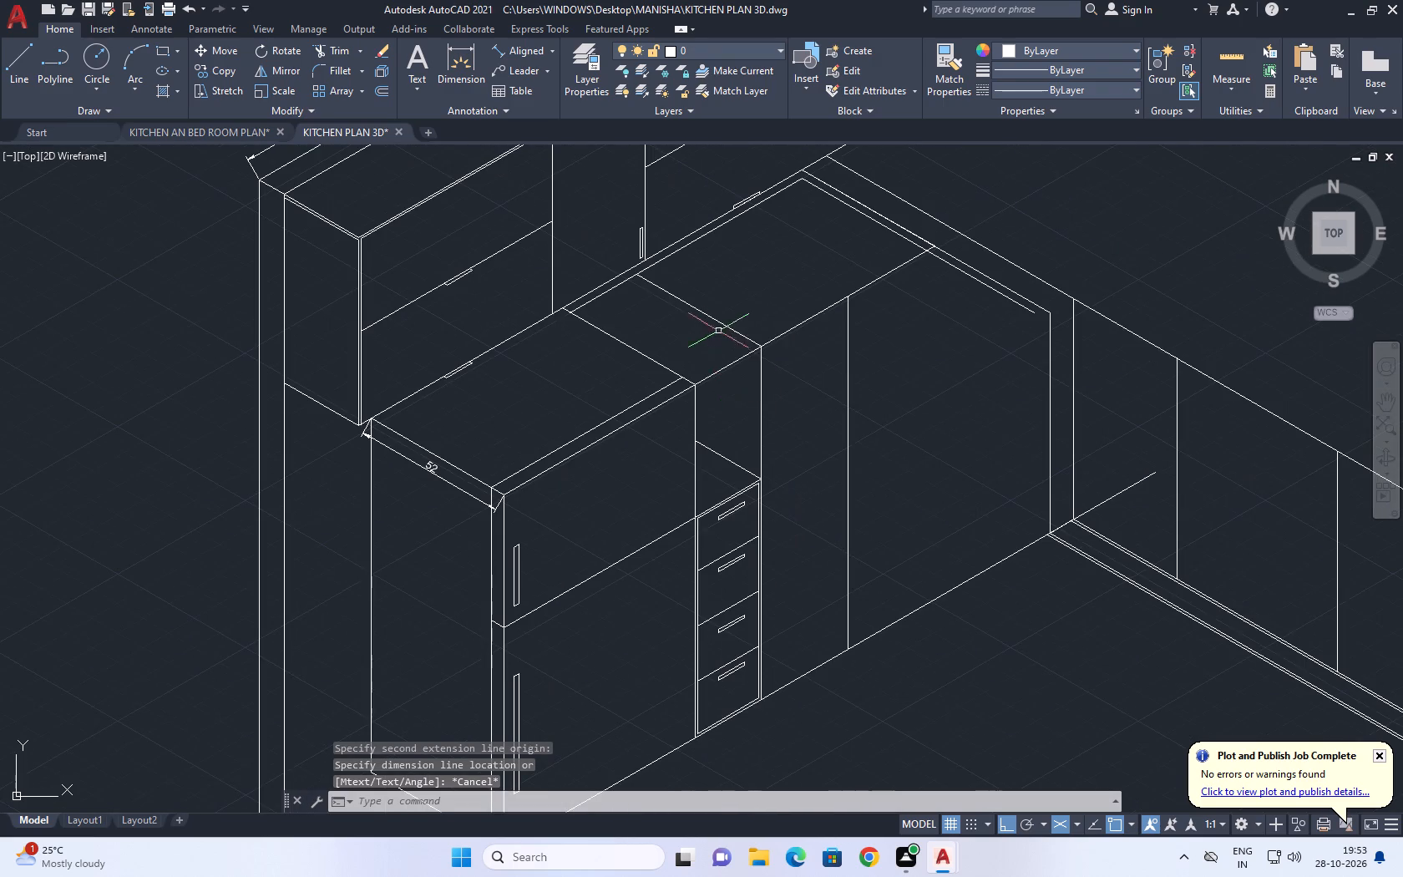
pyautogui.click(721, 318)
pyautogui.click(707, 303)
pyautogui.moveTo(783, 323); pyautogui.dragTo(761, 368, button='middle')
pyautogui.press('Escape')
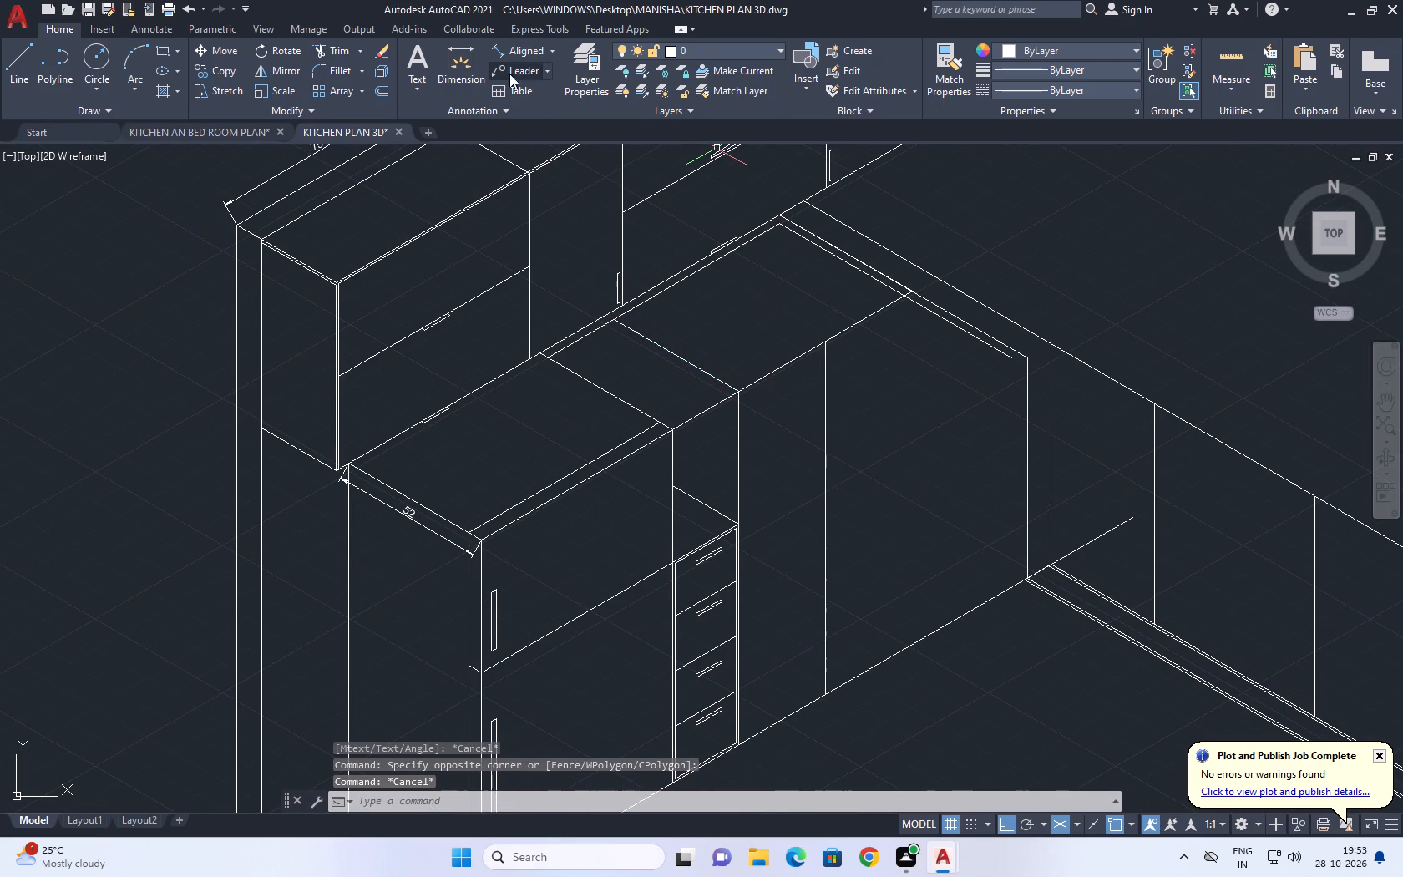
# Measure the countertop section above the drawer stack along the front edge between its two dividing lines.
pyautogui.click(523, 50)
pyautogui.scroll(2, 660, 429)
pyautogui.click(689, 430)
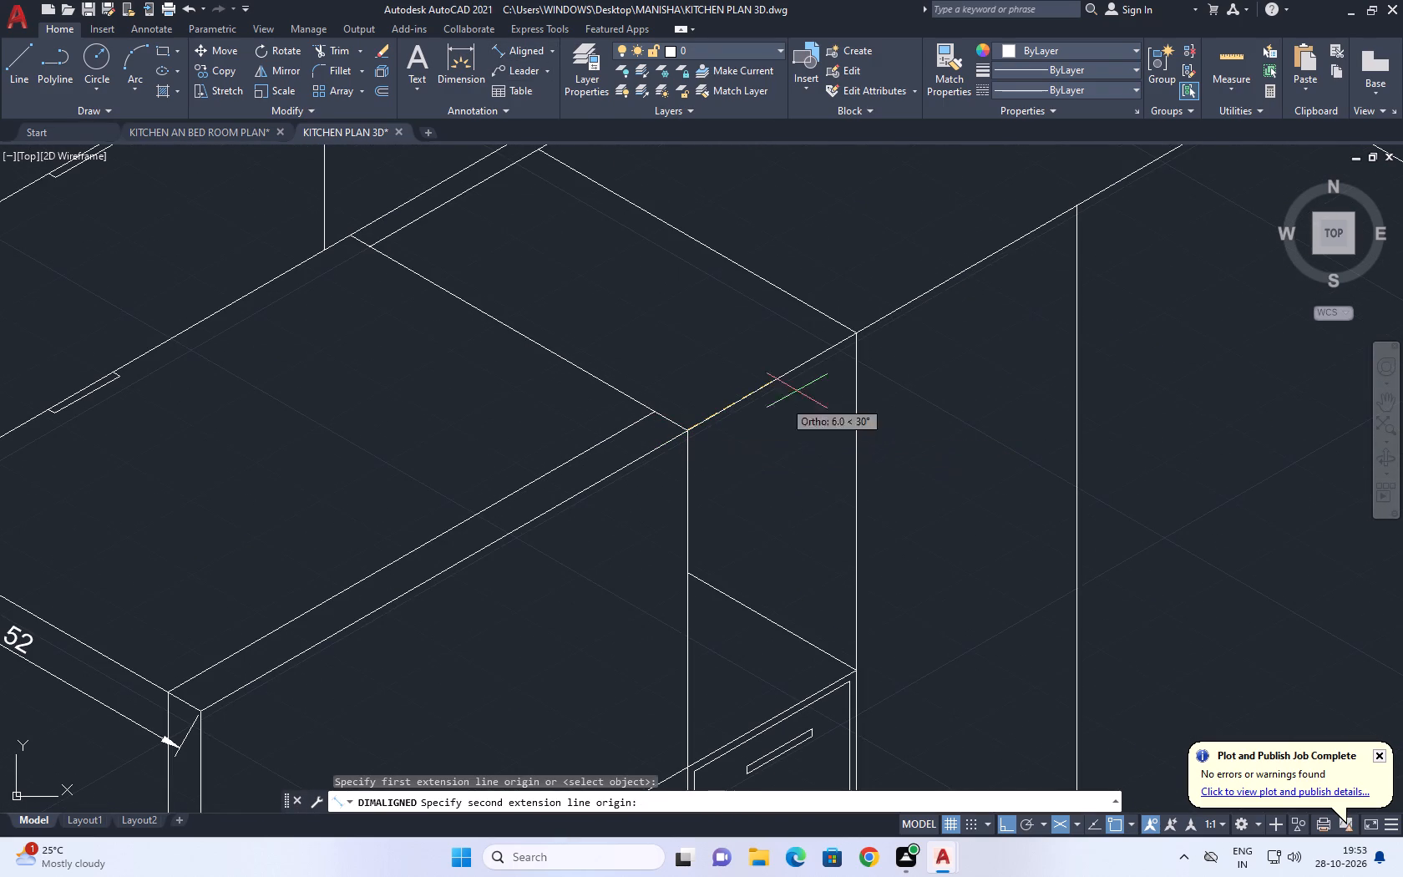
pyautogui.click(856, 336)
pyautogui.moveTo(873, 325); pyautogui.dragTo(829, 419, button='middle')
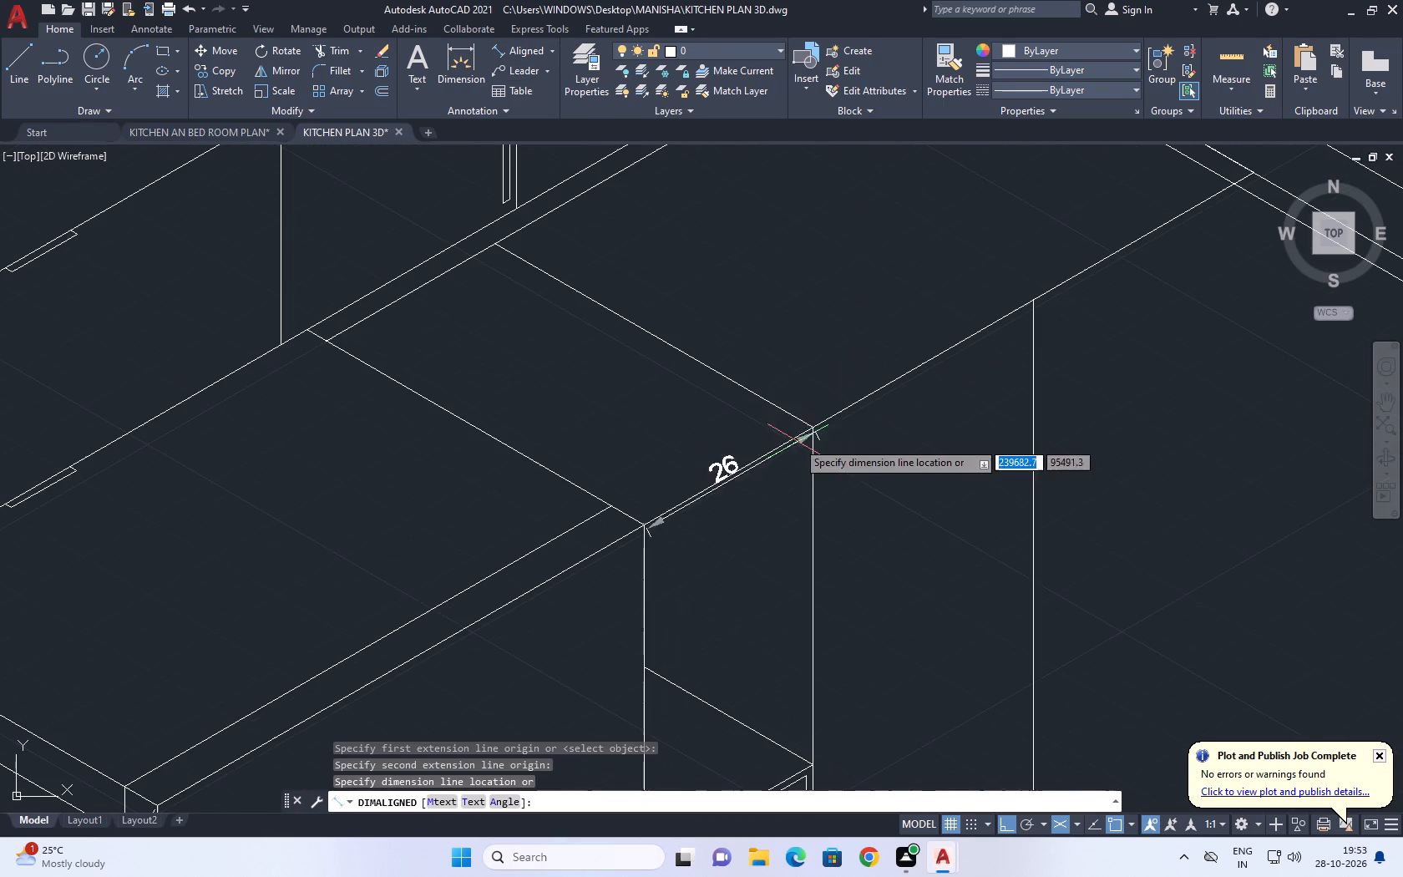
pyautogui.press('Escape')
# Delete the countertop dividing line at the drawer stack's outer corner.
pyautogui.moveTo(793, 393); pyautogui.dragTo(779, 406)
pyautogui.click(746, 422)
pyautogui.moveTo(787, 406); pyautogui.dragTo(712, 491, button='middle')
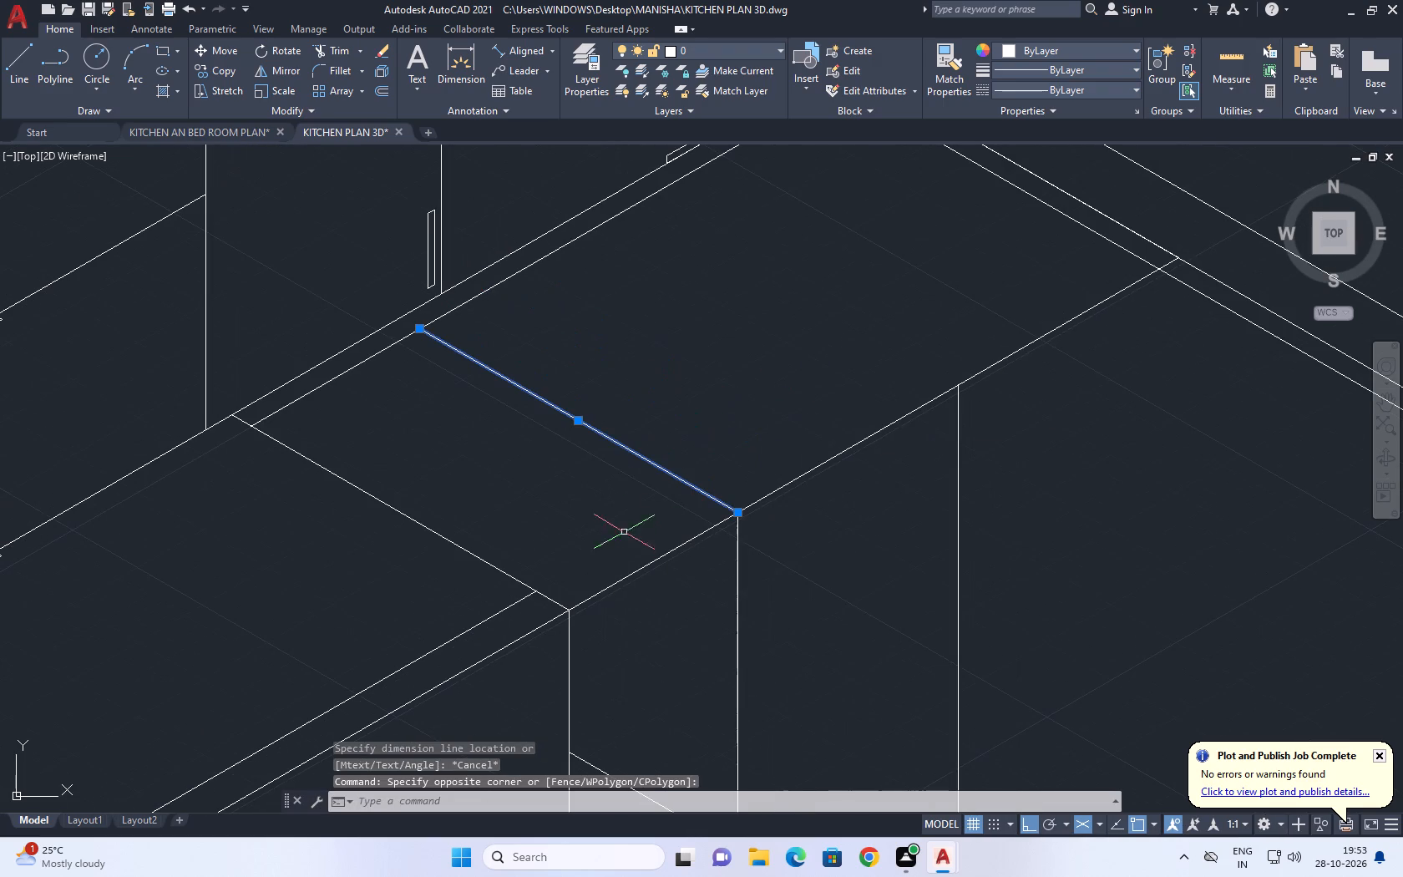
pyautogui.press('Delete')
# Copy the remaining countertop dividing line 37 units along the 30° direction toward the corner.
pyautogui.click(484, 559)
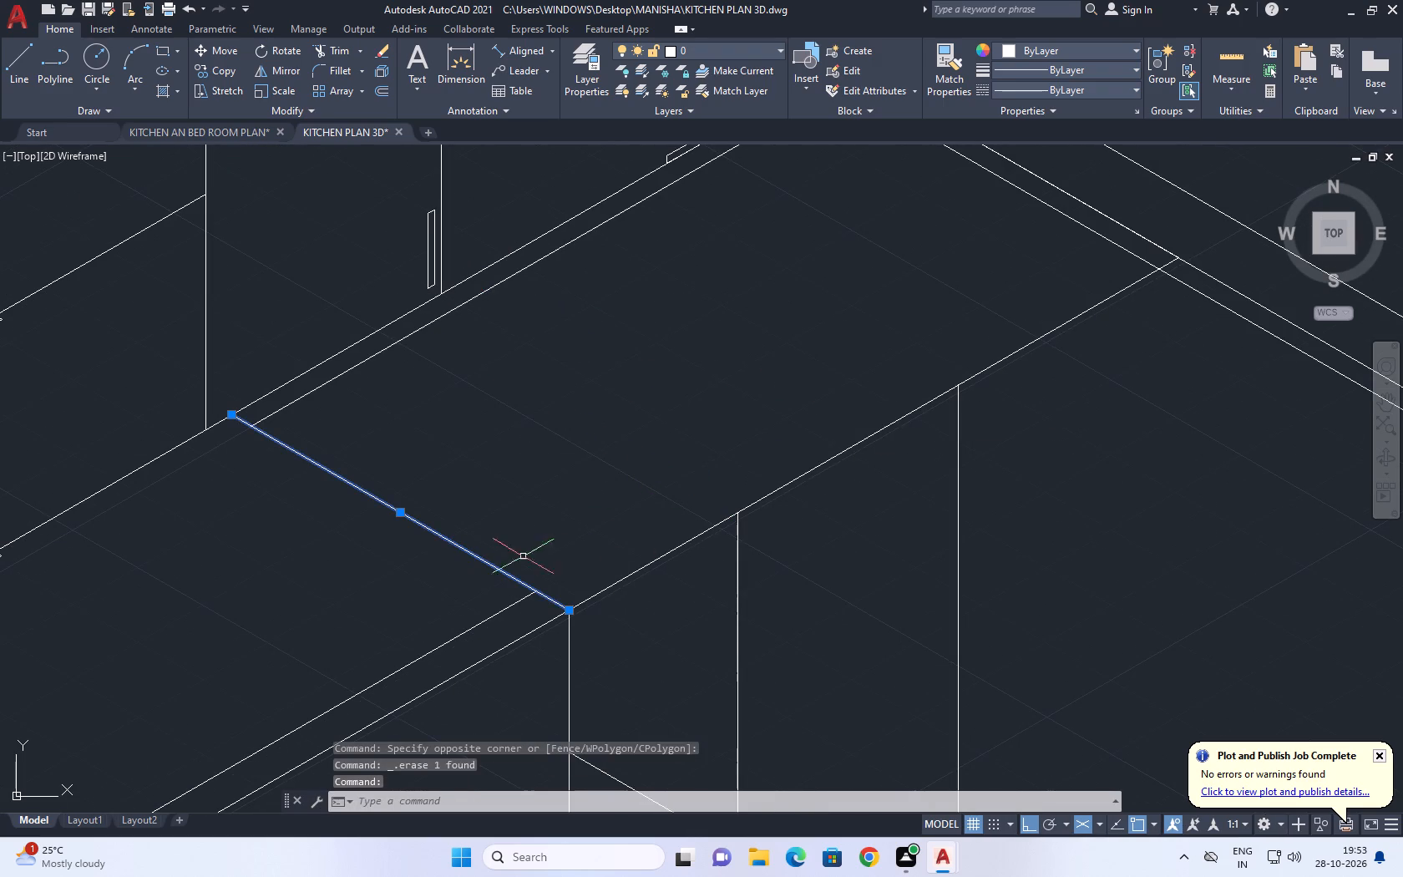
pyautogui.press('c')
pyautogui.press('o')
pyautogui.press('space')
pyautogui.moveTo(647, 520); pyautogui.dragTo(659, 511)
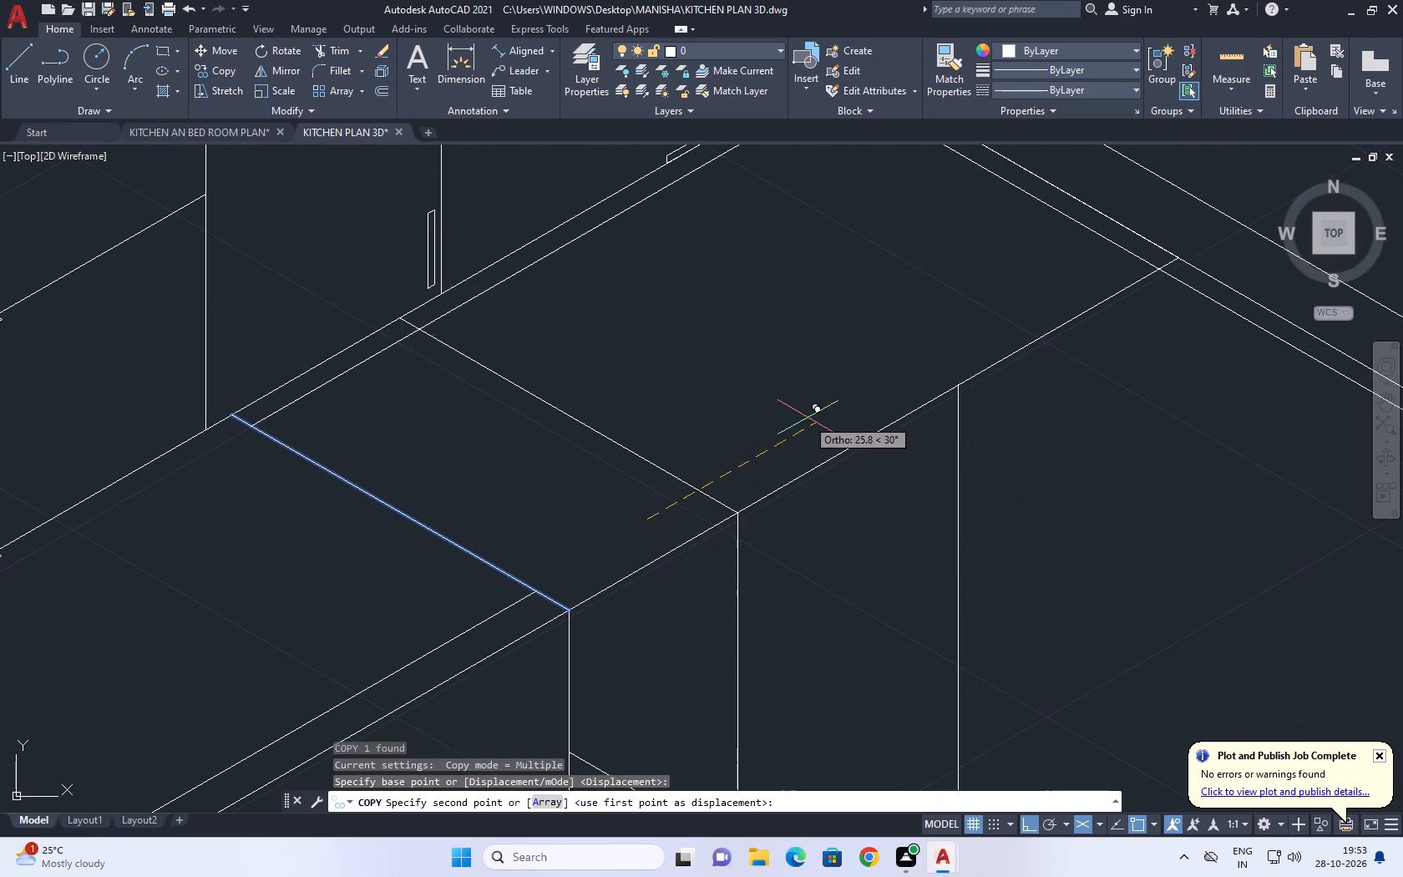
pyautogui.write('37')
pyautogui.press('Return')
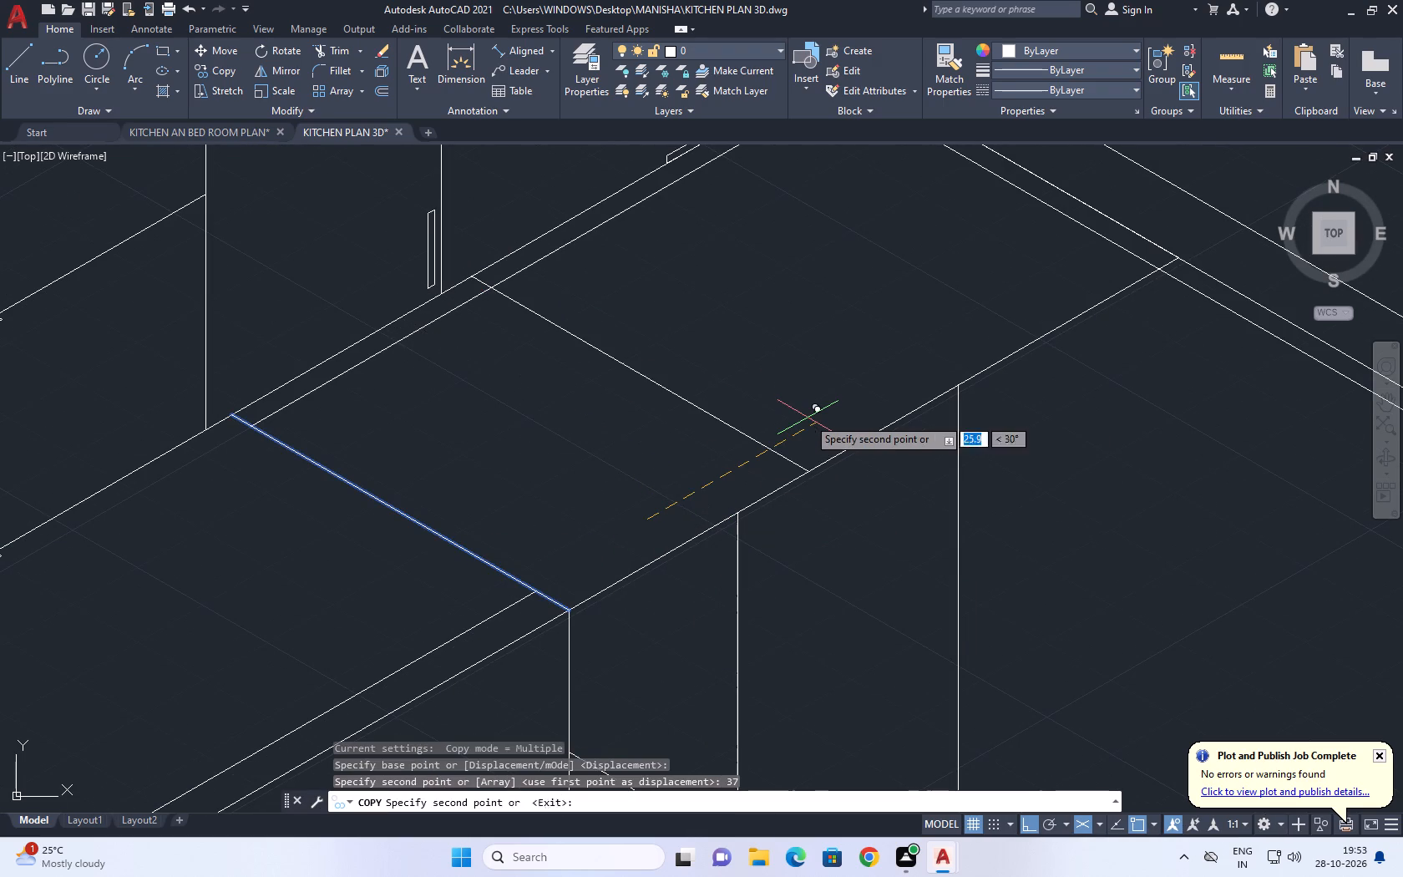
pyautogui.press('Escape')
# Move the upper vertical line above the drawer stack to the front end of the copied countertop dividing line.
pyautogui.scroll(-4, 818, 421)
pyautogui.scroll(1, 798, 470)
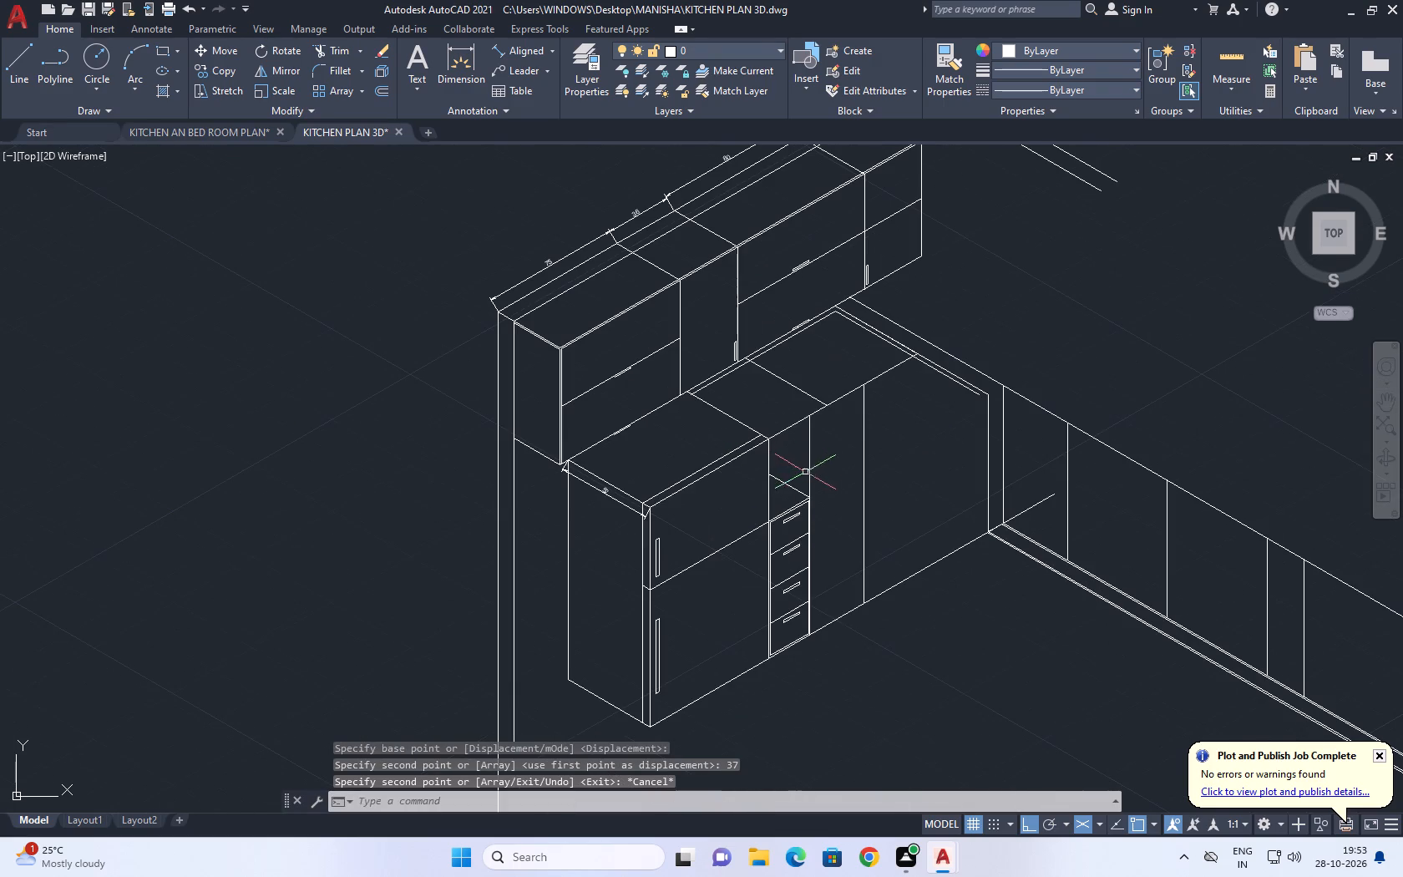
pyautogui.click(809, 459)
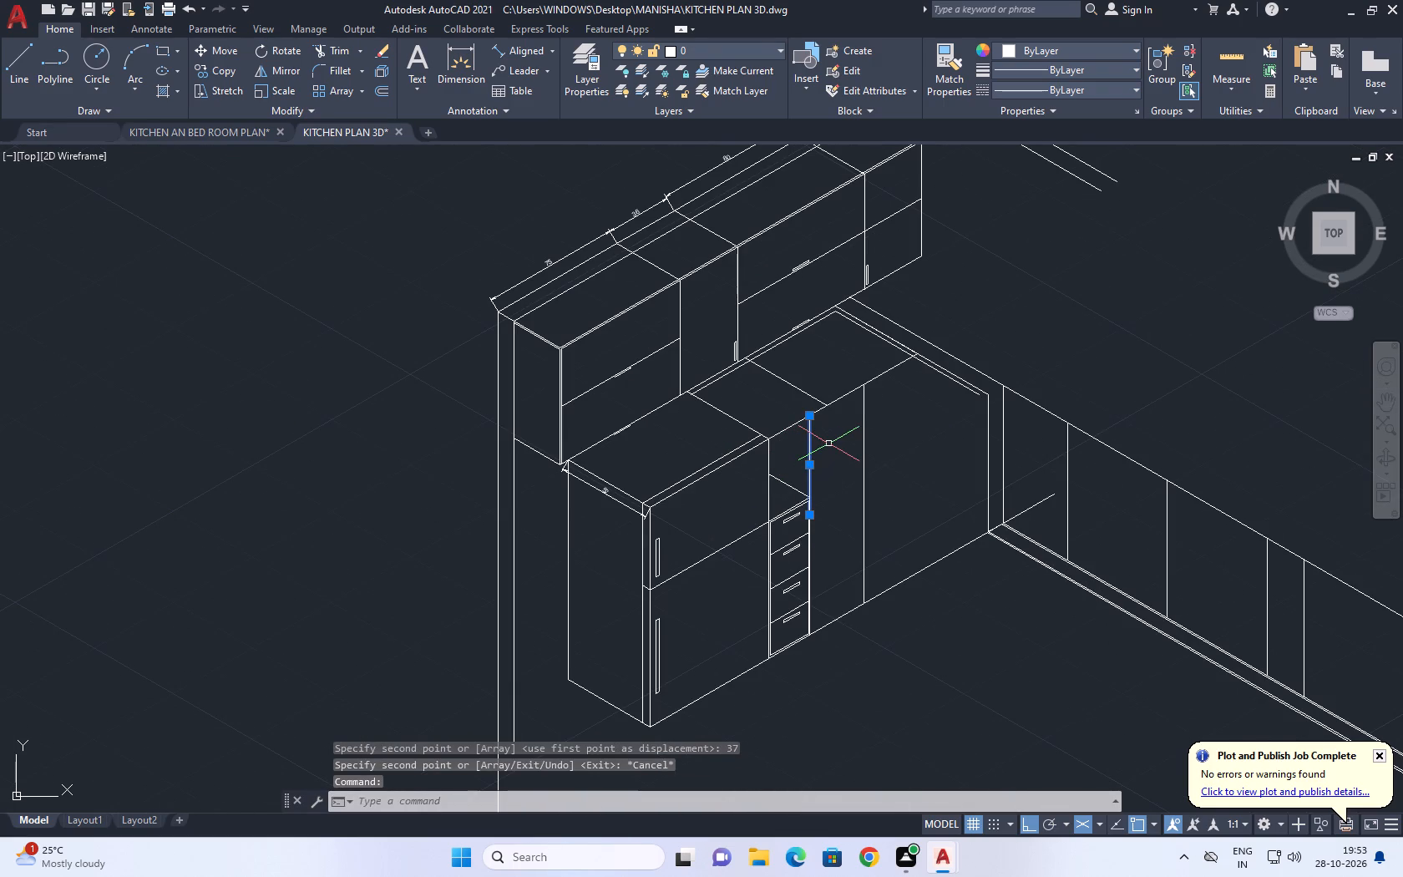
pyautogui.write('M')
pyautogui.press('space')
pyautogui.scroll(2, 816, 424)
pyautogui.click(796, 399)
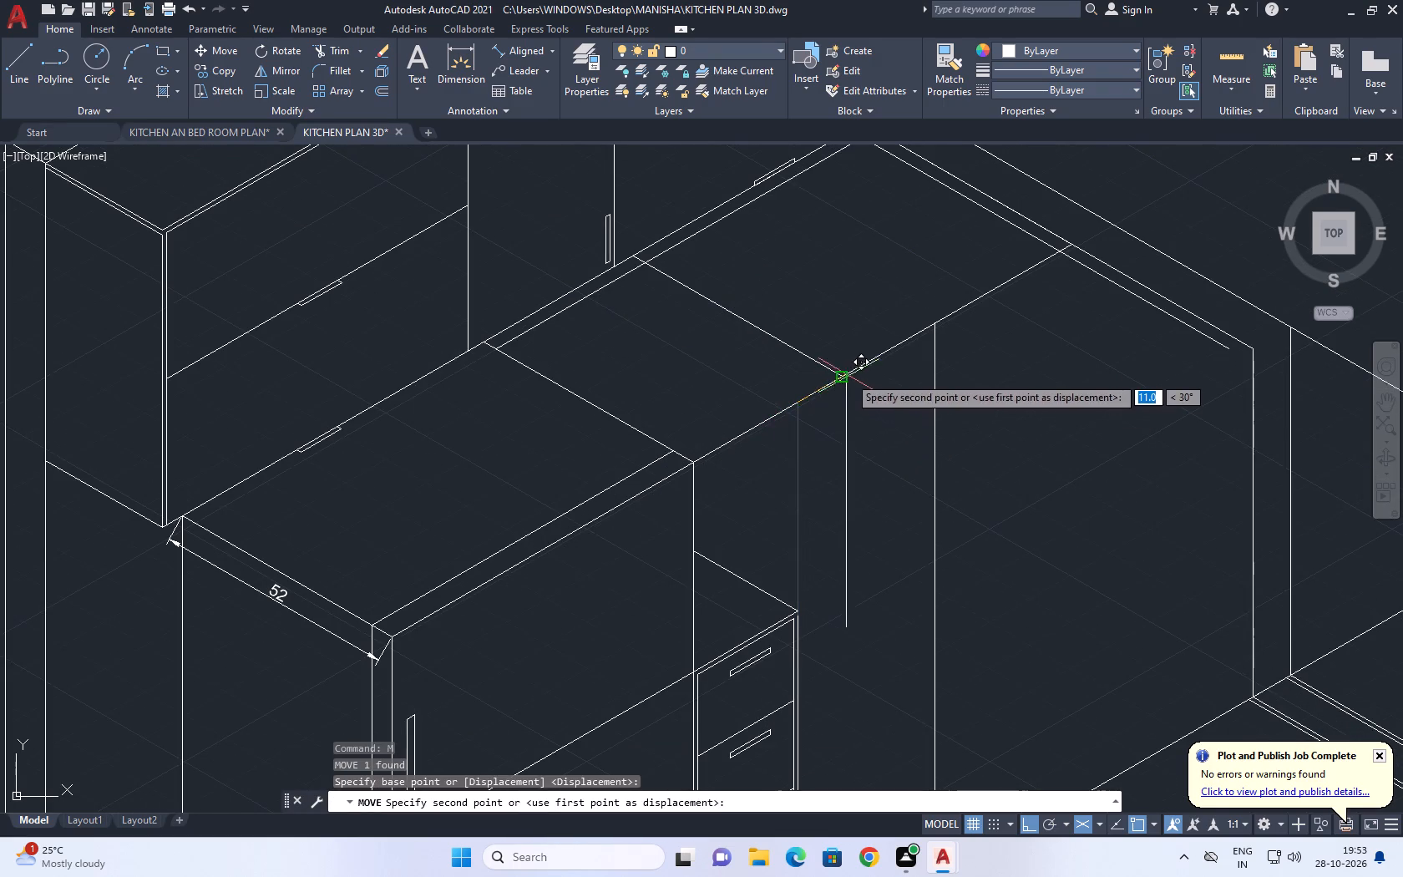
pyautogui.click(848, 376)
# Move the drawer stack's inner and outer vertical frame lines along the 30° direction onto the relocated upper vertical line.
pyautogui.scroll(-1, 828, 448)
pyautogui.moveTo(839, 591); pyautogui.dragTo(823, 424, button='middle')
pyautogui.scroll(3, 798, 402)
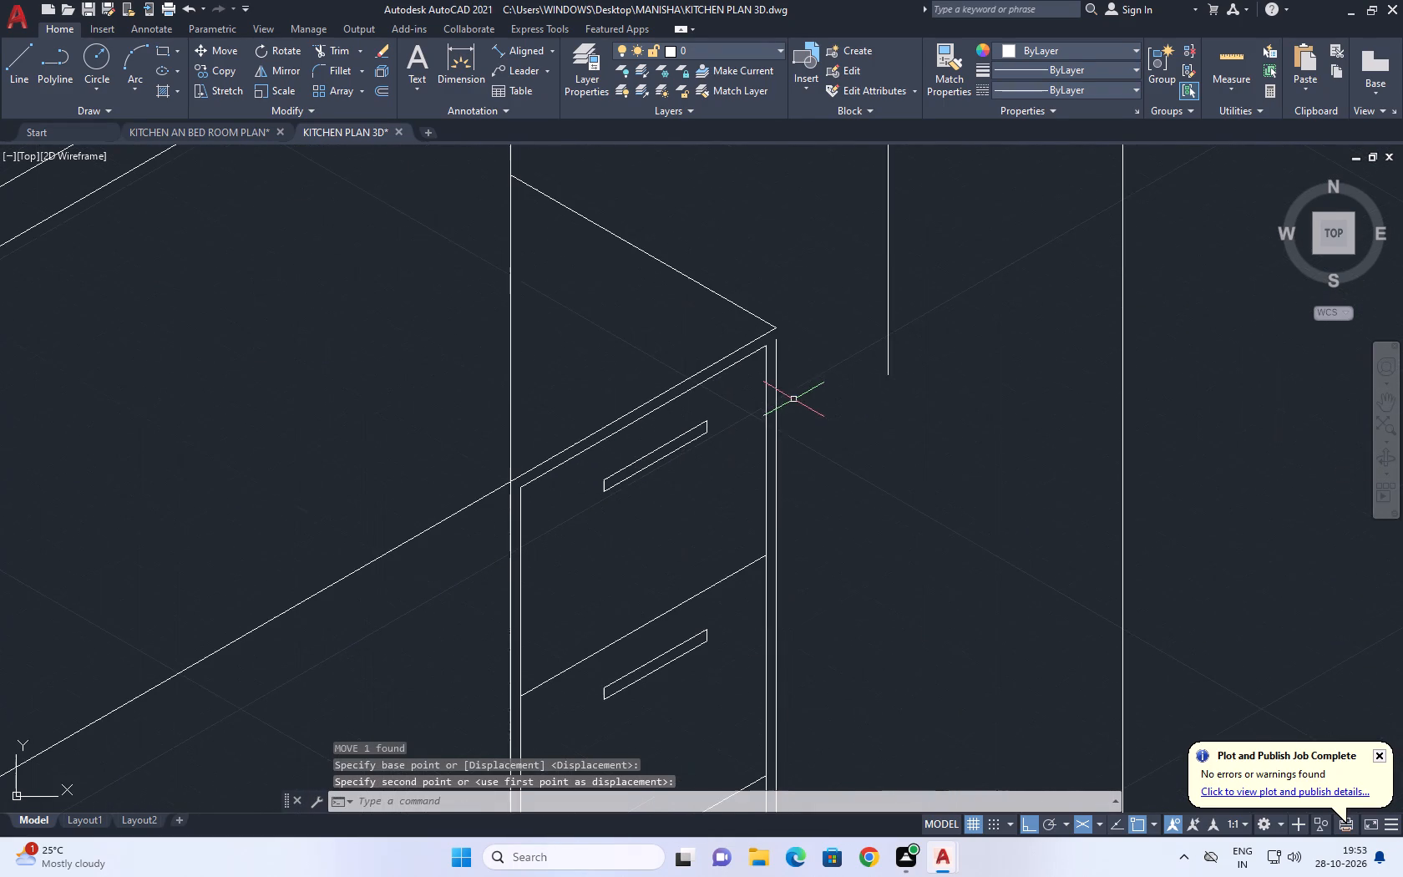
pyautogui.click(793, 393)
pyautogui.click(760, 423)
pyautogui.moveTo(786, 471); pyautogui.dragTo(781, 430, button='middle')
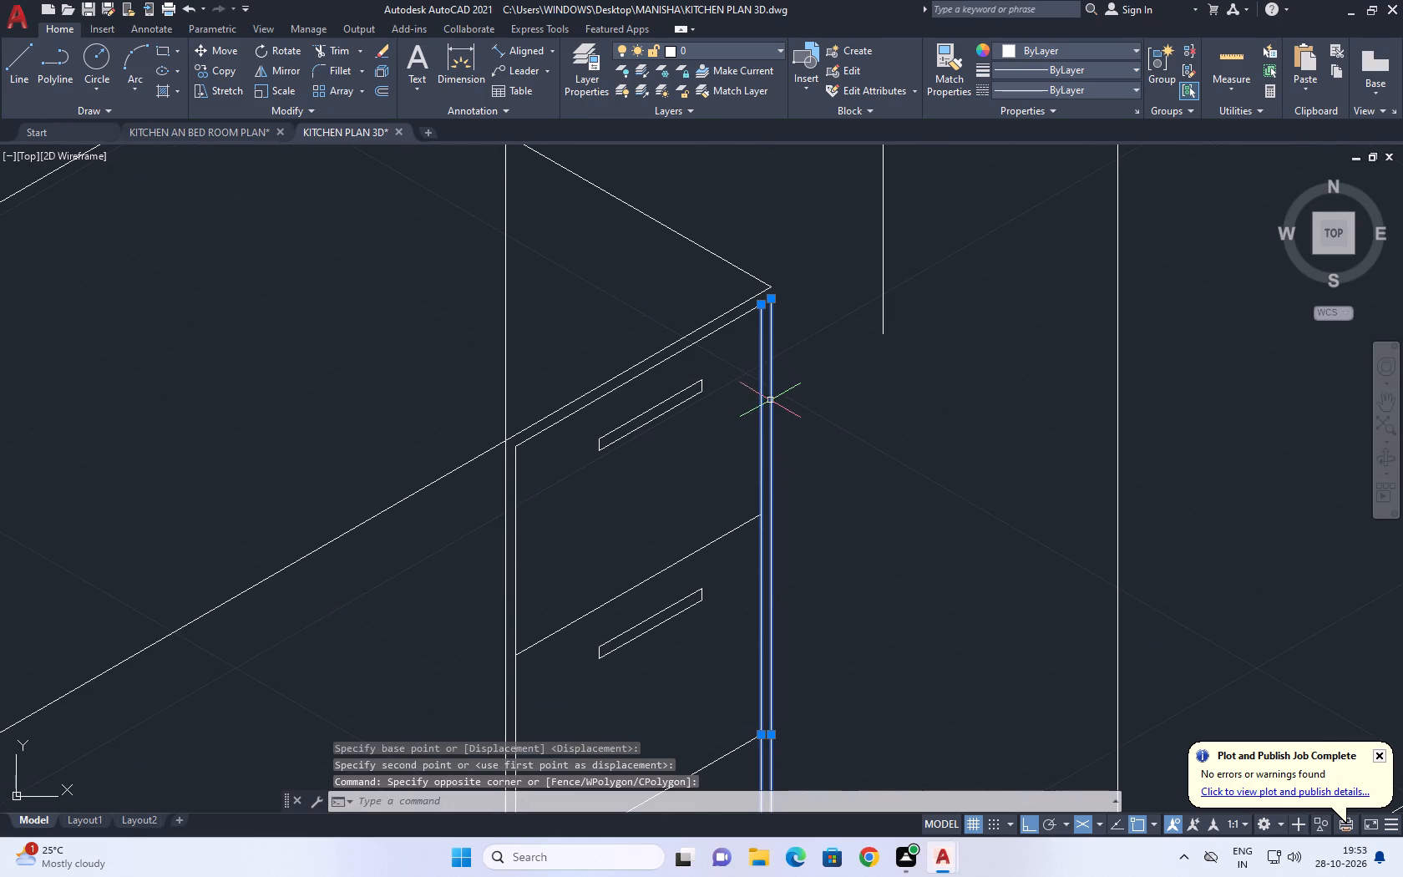
pyautogui.press('m')
pyautogui.press('space')
pyautogui.click(774, 302)
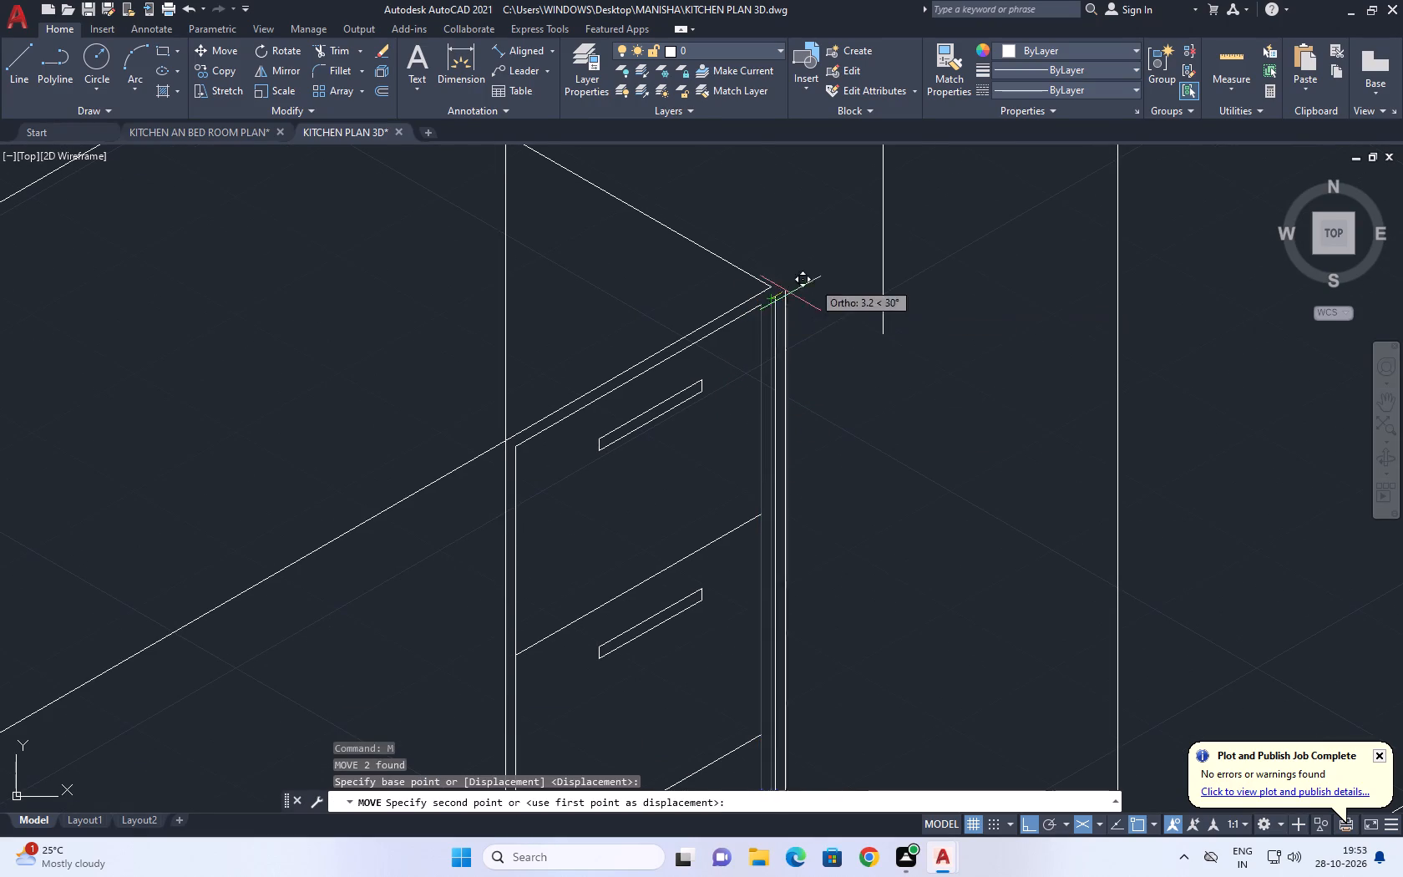
pyautogui.click(883, 236)
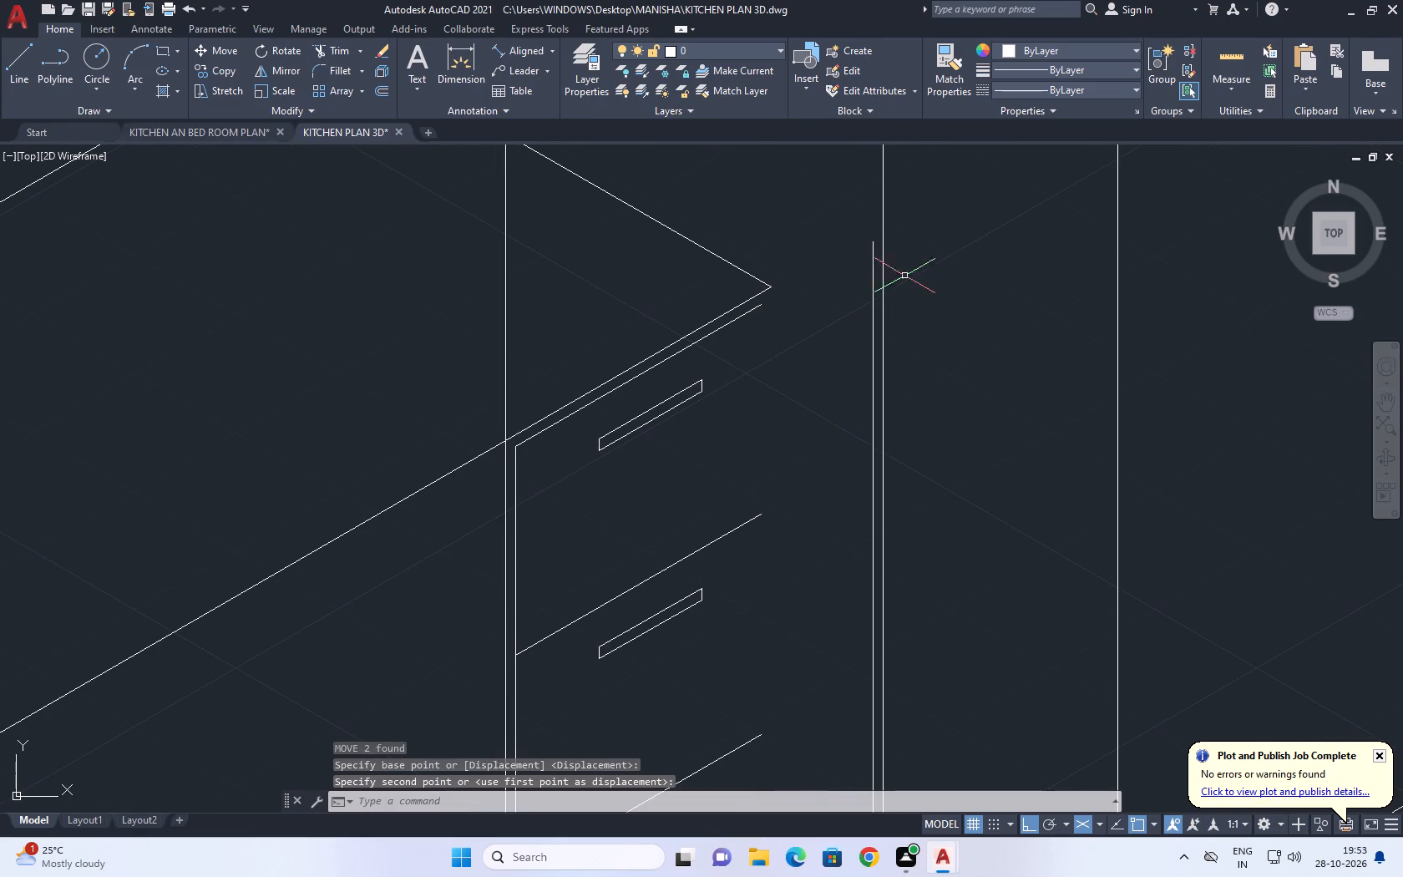
# Extend the drawer stack's top edge, frame lines and drawer dividing lines to the relocated vertical frame lines.
pyautogui.scroll(-3, 855, 258)
pyautogui.moveTo(875, 277); pyautogui.dragTo(855, 349, button='middle')
pyautogui.scroll(-1, 855, 350)
pyautogui.moveTo(881, 338); pyautogui.dragTo(867, 347, button='middle')
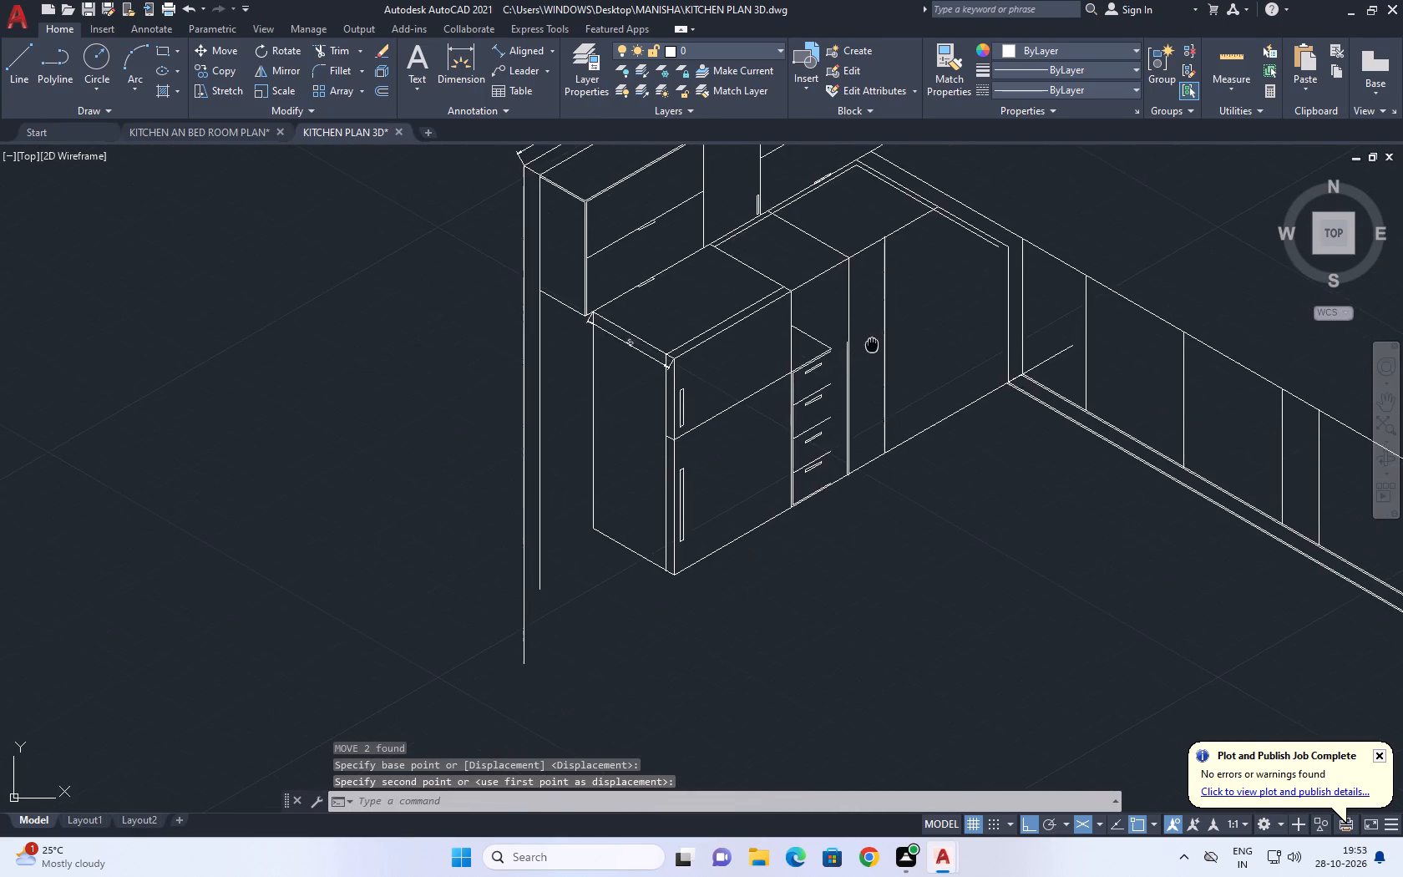
pyautogui.moveTo(867, 347); pyautogui.dragTo(851, 350, button='middle')
pyautogui.scroll(-1, 843, 349)
pyautogui.scroll(1, 790, 382)
pyautogui.moveTo(844, 379); pyautogui.dragTo(823, 393, button='middle')
pyautogui.press('e')
pyautogui.press('x')
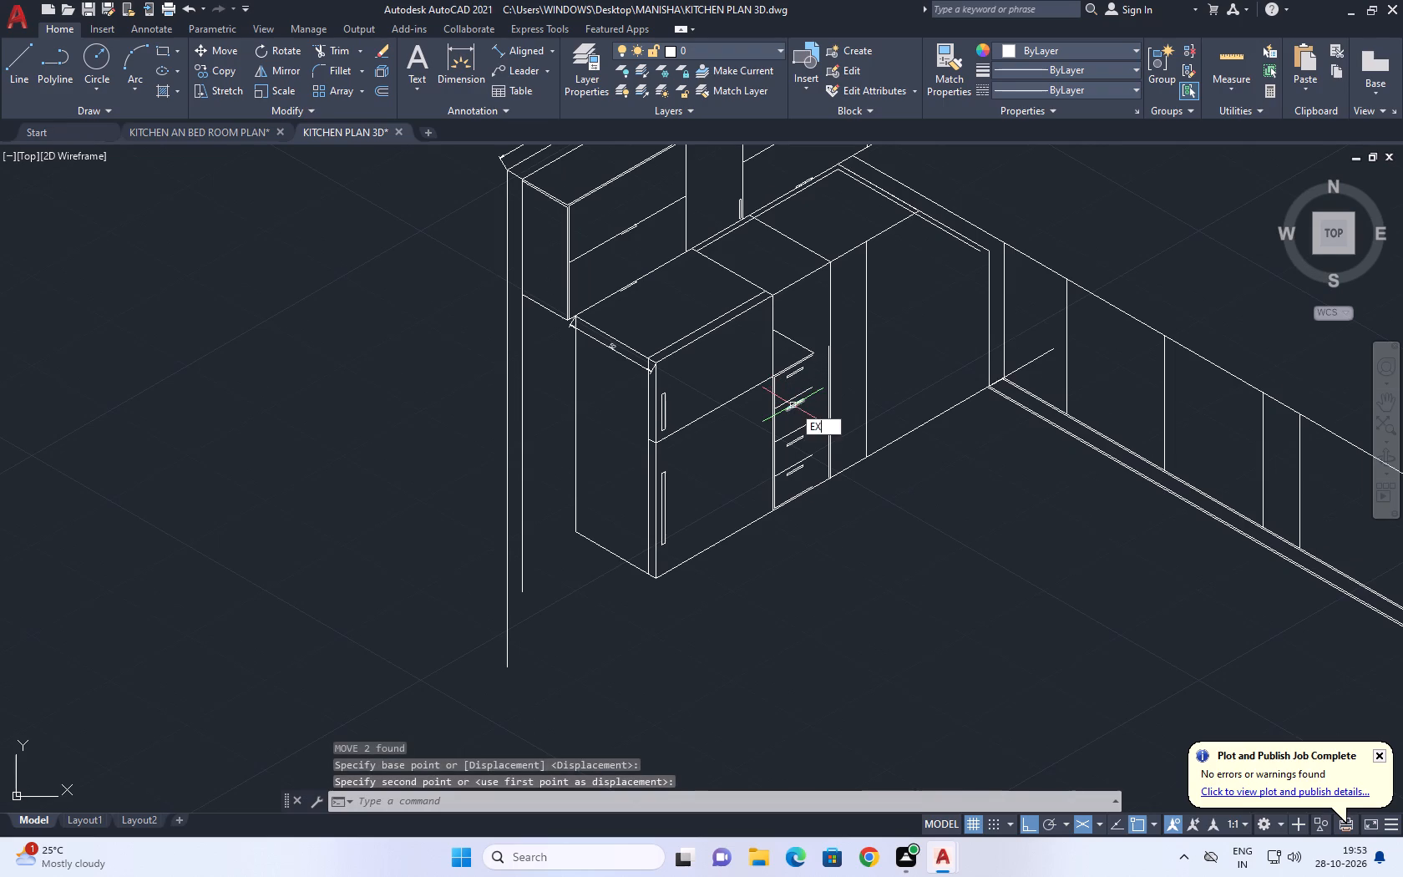
pyautogui.press('space')
pyautogui.scroll(2, 799, 391)
pyautogui.click(799, 299)
pyautogui.click(834, 327)
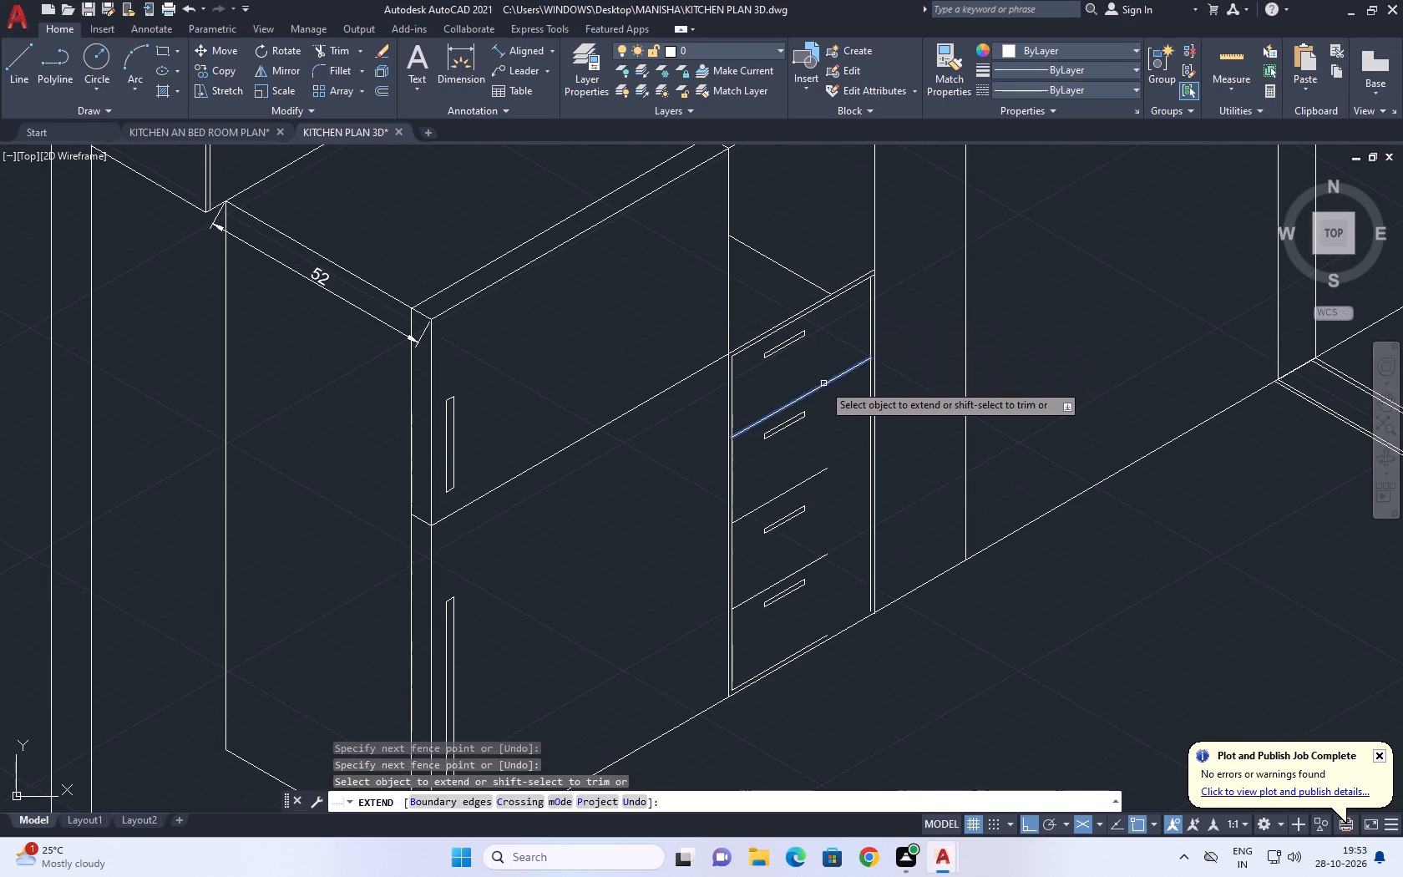
pyautogui.click(819, 383)
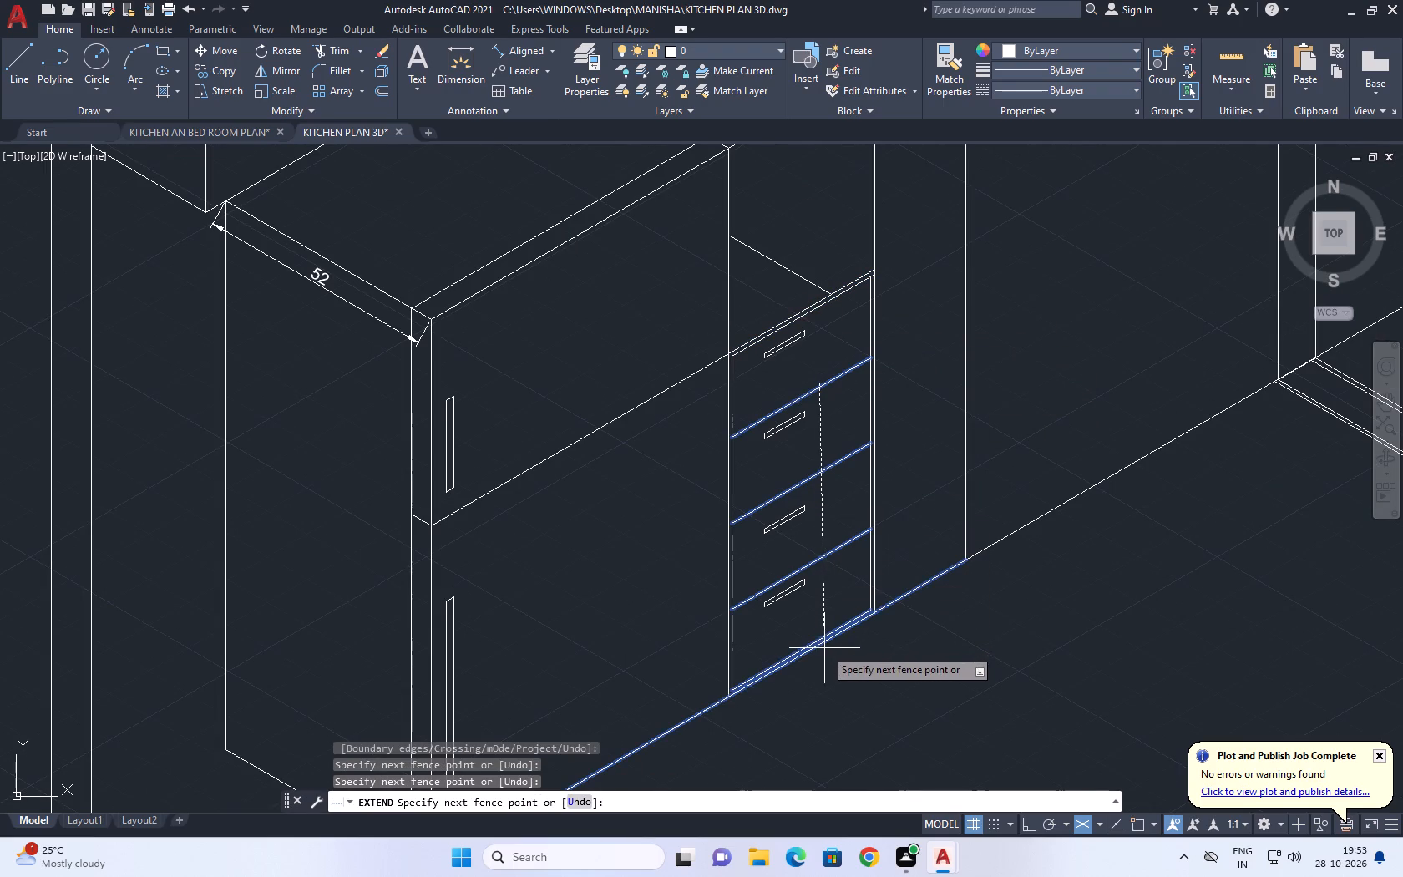
pyautogui.click(825, 648)
pyautogui.press('Escape')
# Trim the ends of the inner and outer vertical frame lines that overshoot the drawer stack's bottom lines.
pyautogui.moveTo(879, 409); pyautogui.dragTo(888, 436, button='middle')
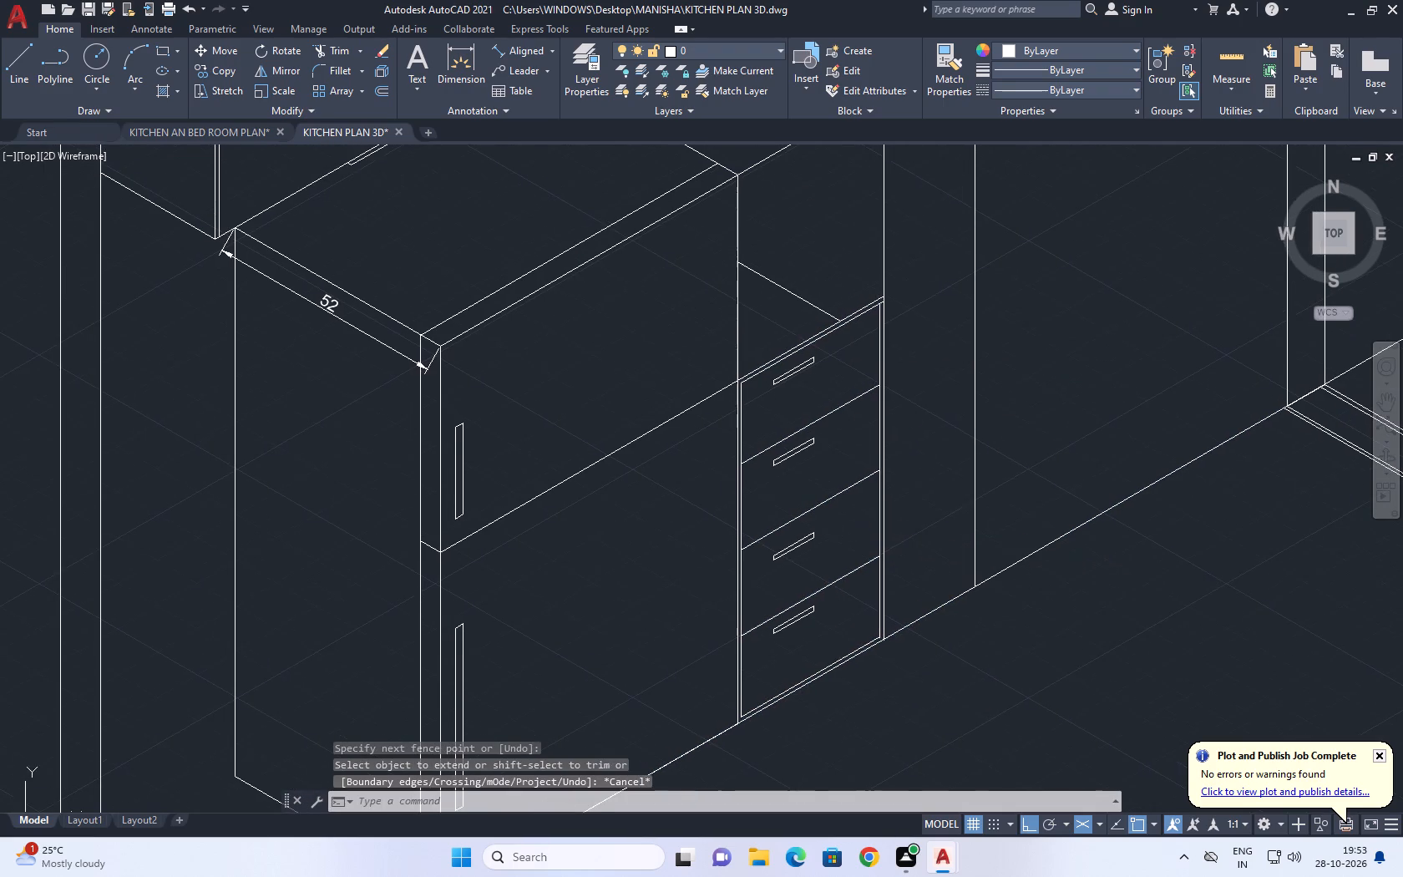
pyautogui.scroll(-1, 888, 595)
pyautogui.scroll(3, 879, 675)
pyautogui.scroll(4, 894, 480)
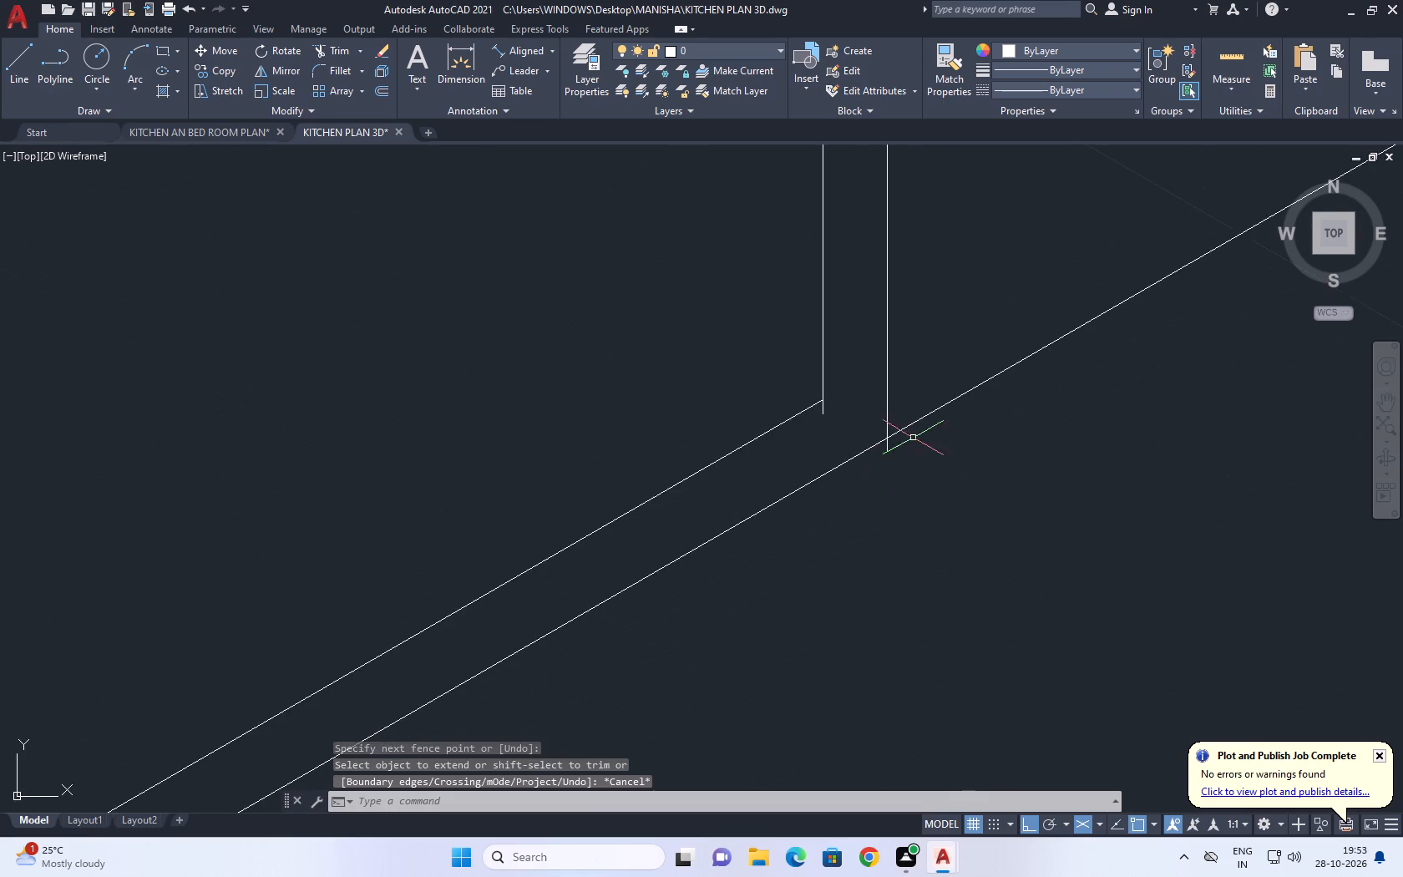
pyautogui.moveTo(905, 435); pyautogui.dragTo(914, 481, button='middle')
pyautogui.write('TR')
pyautogui.press('space')
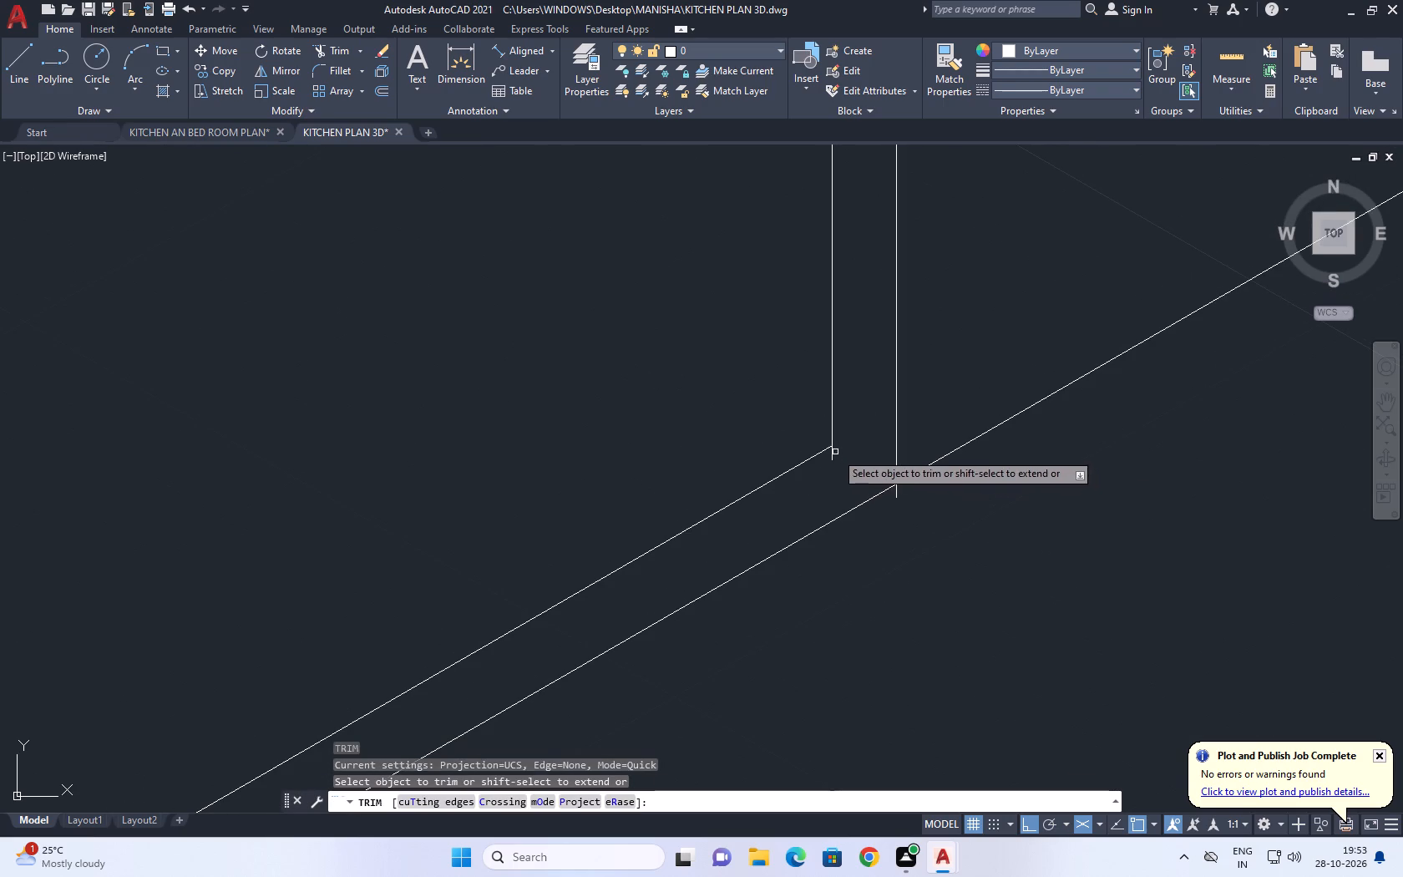
pyautogui.click(832, 454)
pyautogui.scroll(2, 894, 501)
pyautogui.click(899, 488)
pyautogui.scroll(-5, 910, 608)
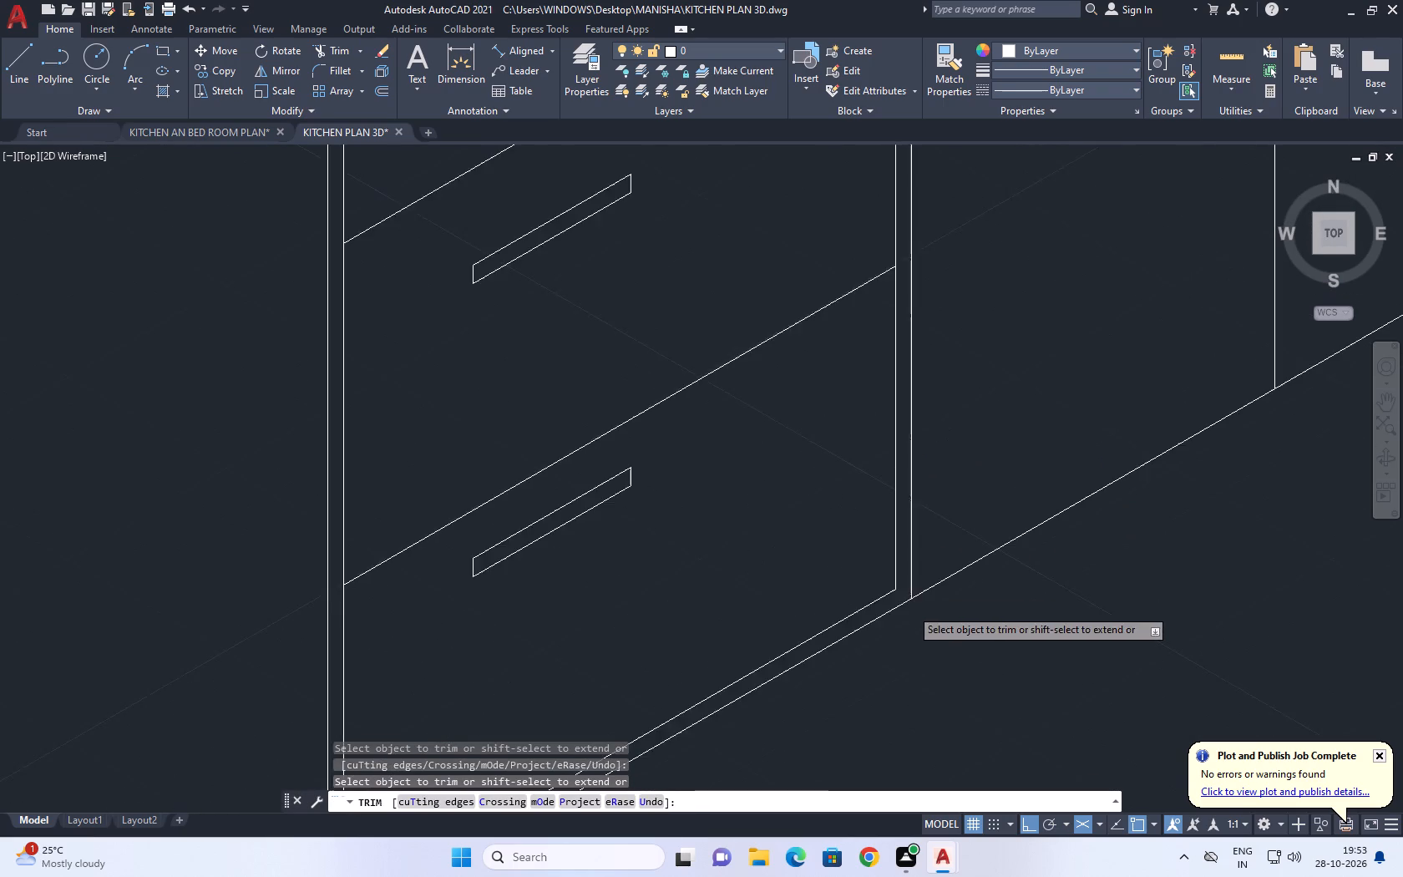
pyautogui.scroll(-7, 913, 612)
pyautogui.press('space')
# Move the slanted depth line above the drawer stack so its front end sits on the stack's relocated outer top corner.
pyautogui.scroll(3, 895, 478)
pyautogui.click(886, 444)
pyautogui.moveTo(871, 446); pyautogui.dragTo(884, 486, button='middle')
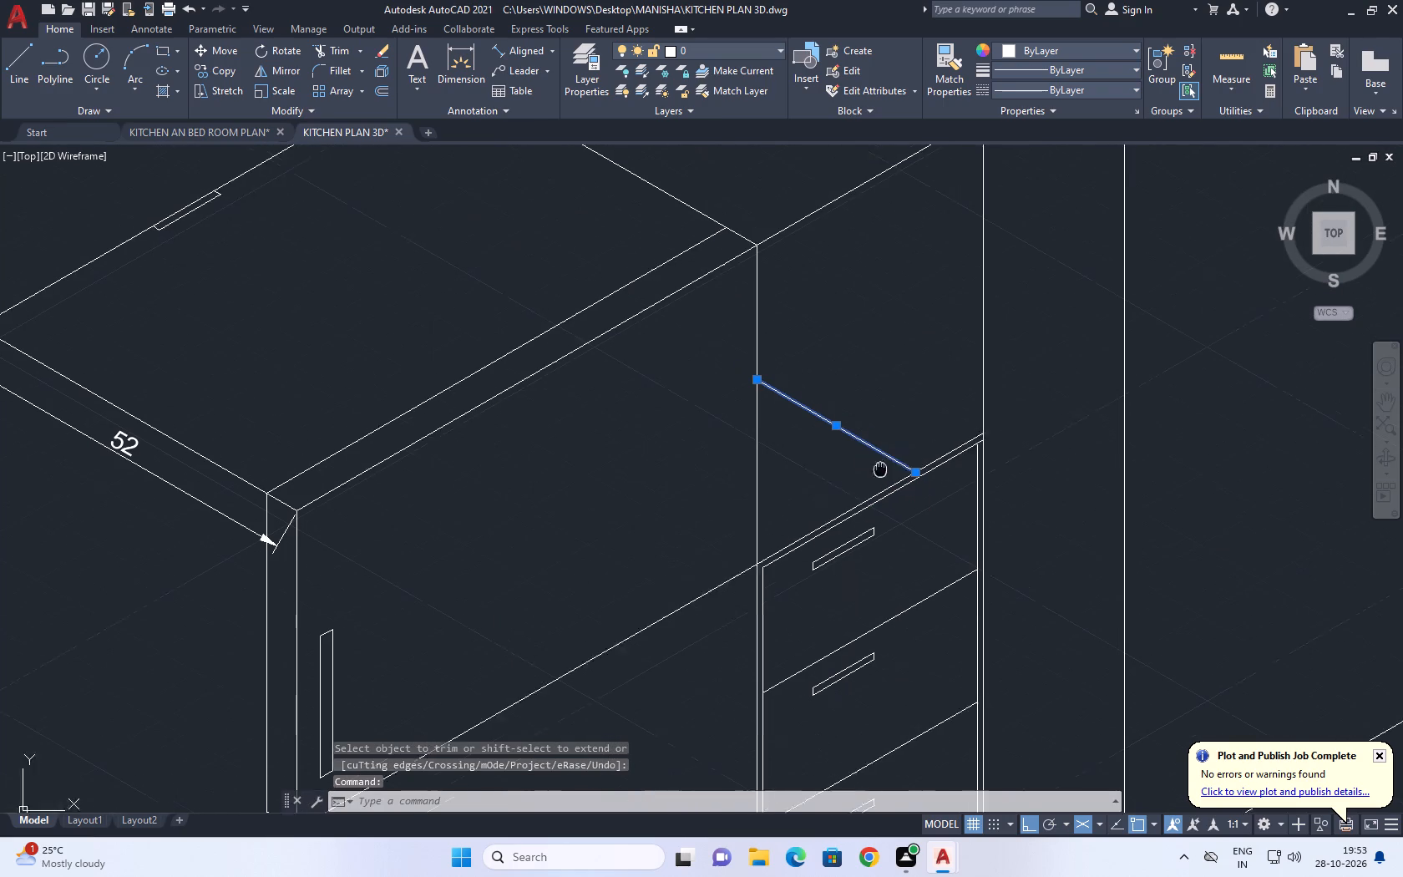
pyautogui.moveTo(884, 486); pyautogui.dragTo(898, 523, button='middle')
pyautogui.press('m')
pyautogui.scroll(2, 933, 548)
pyautogui.press('space')
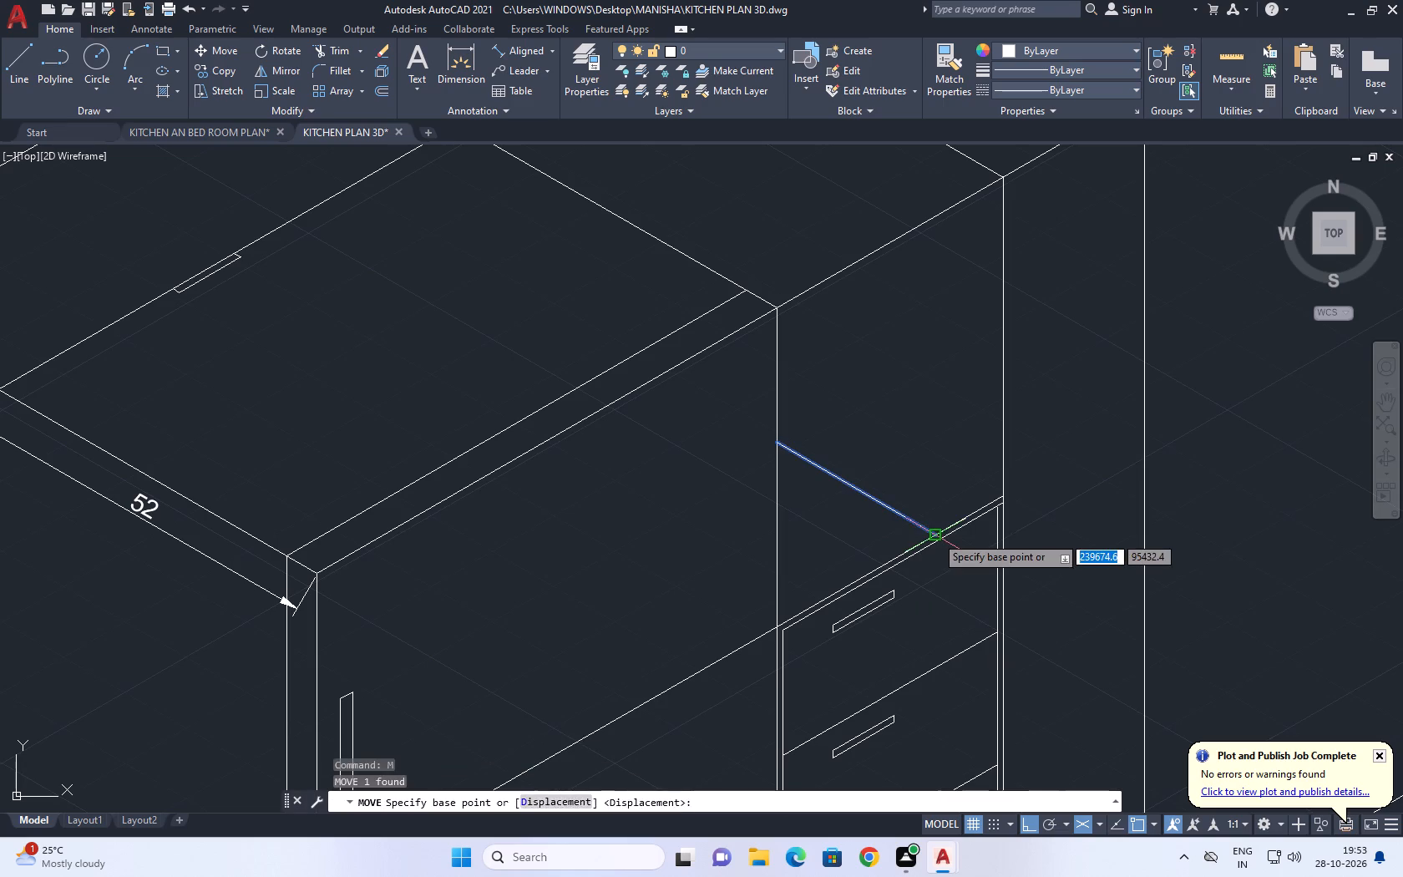
pyautogui.click(935, 535)
pyautogui.click(1000, 499)
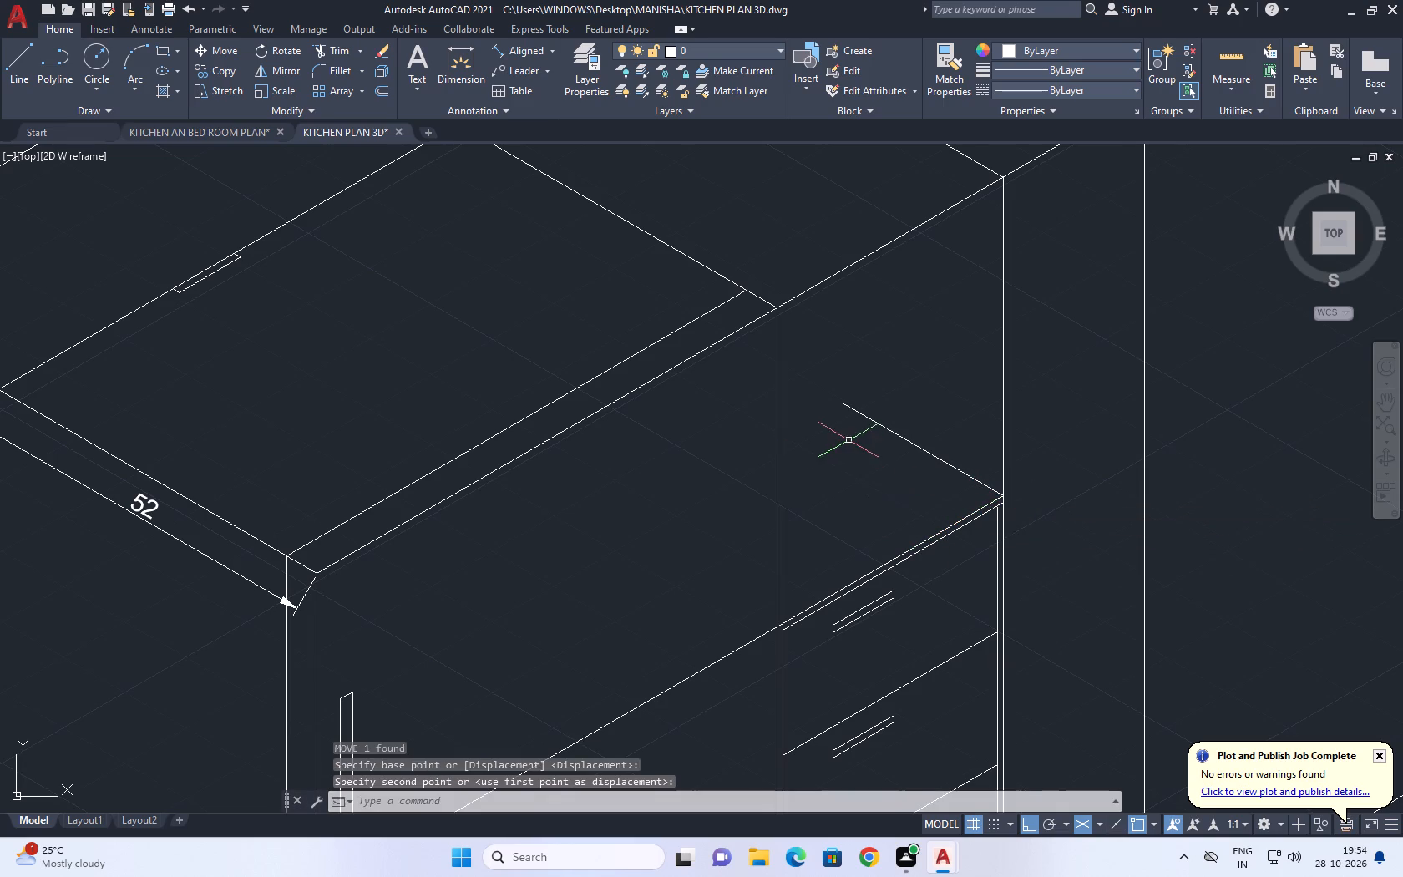
# Extend the moved depth line's back end to the vertical line between the tall cabinet and the drawer section.
pyautogui.moveTo(854, 466); pyautogui.dragTo(864, 497, button='middle')
pyautogui.press('e')
pyautogui.press('x')
pyautogui.press('space')
pyautogui.click(906, 459)
pyautogui.click(881, 483)
pyautogui.press('Escape')
pyautogui.scroll(-3, 871, 472)
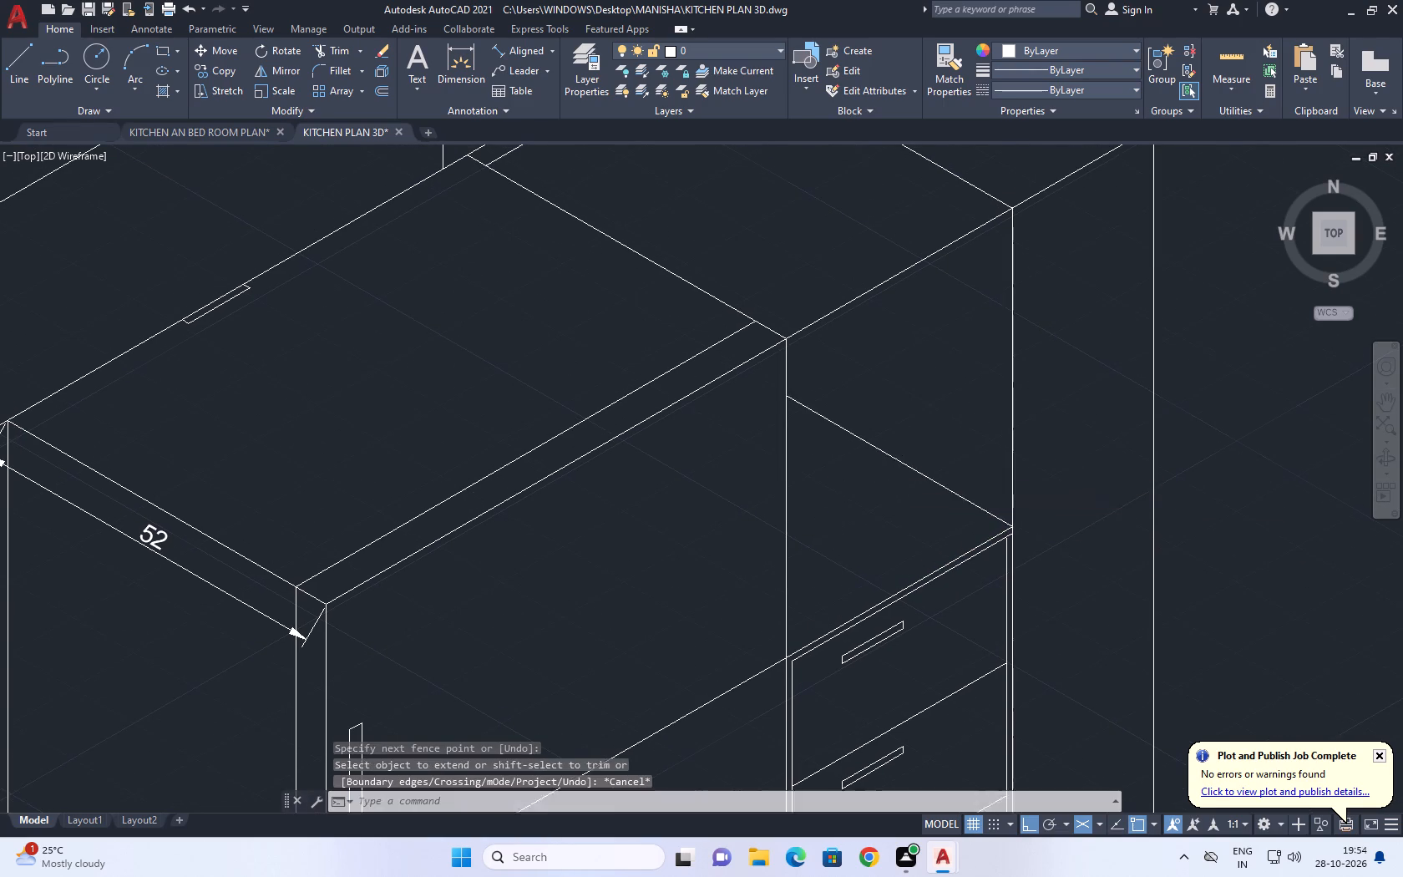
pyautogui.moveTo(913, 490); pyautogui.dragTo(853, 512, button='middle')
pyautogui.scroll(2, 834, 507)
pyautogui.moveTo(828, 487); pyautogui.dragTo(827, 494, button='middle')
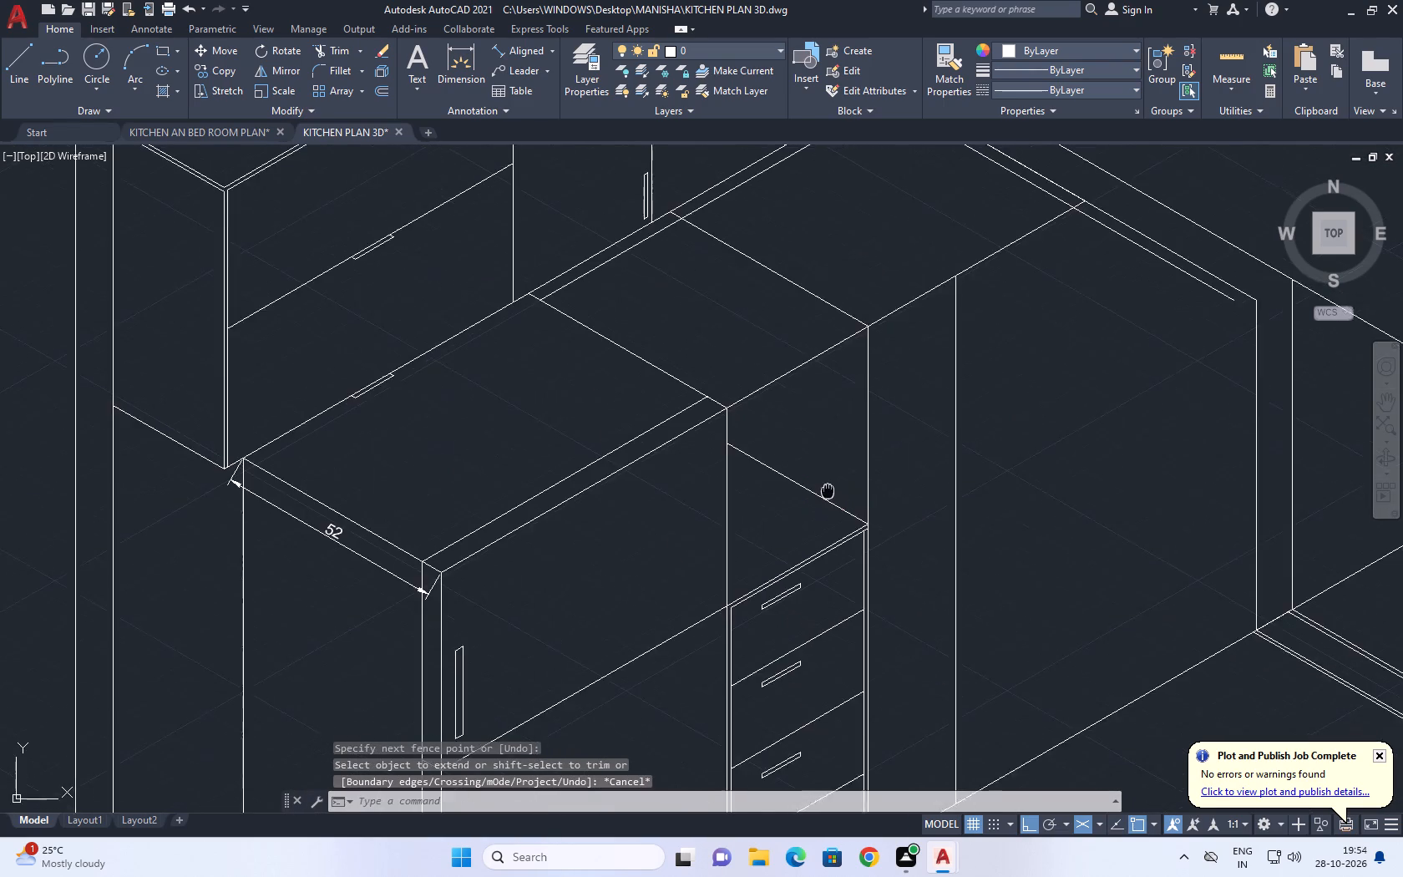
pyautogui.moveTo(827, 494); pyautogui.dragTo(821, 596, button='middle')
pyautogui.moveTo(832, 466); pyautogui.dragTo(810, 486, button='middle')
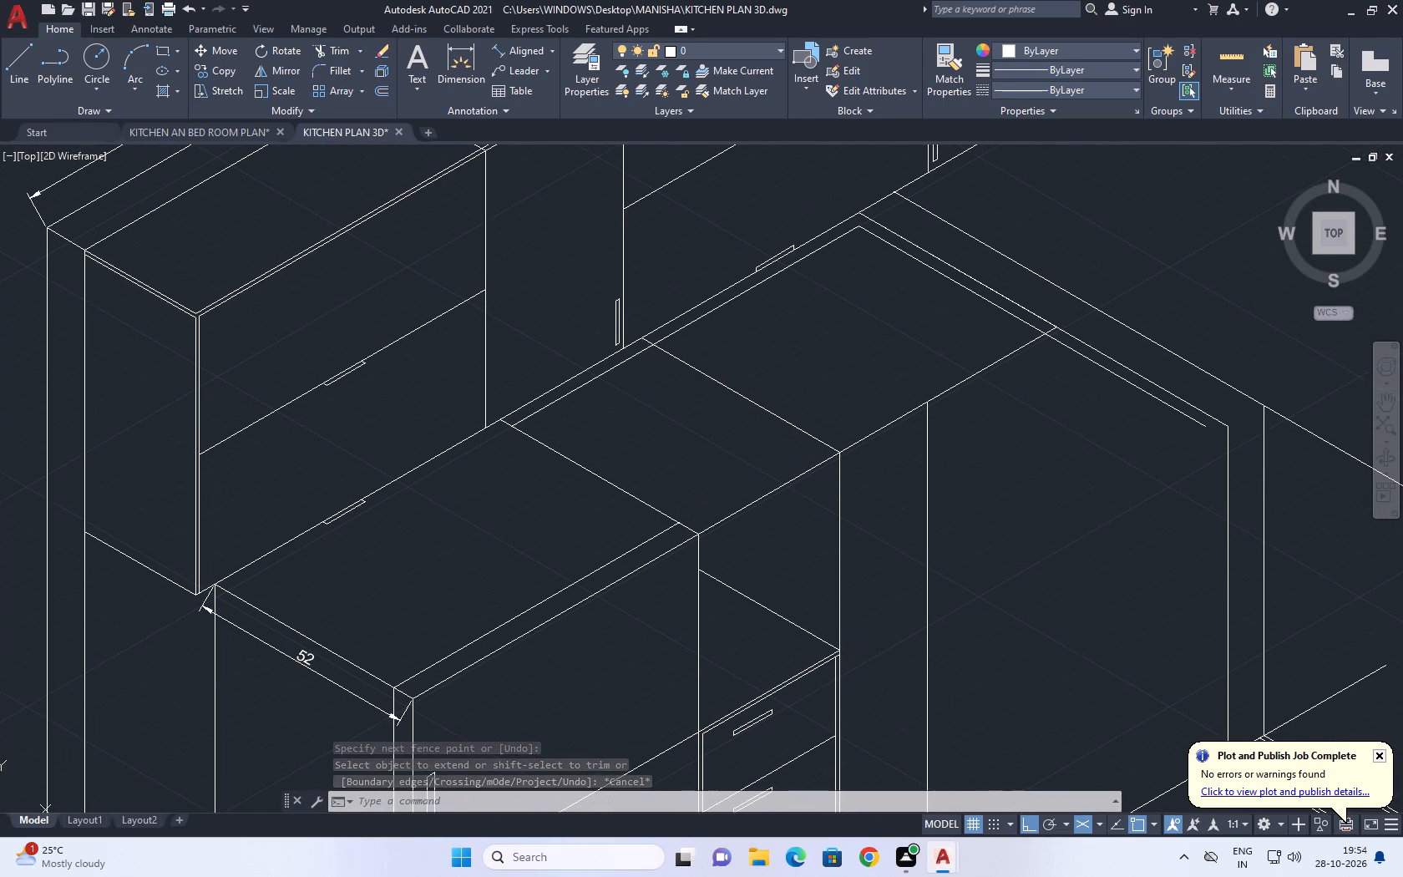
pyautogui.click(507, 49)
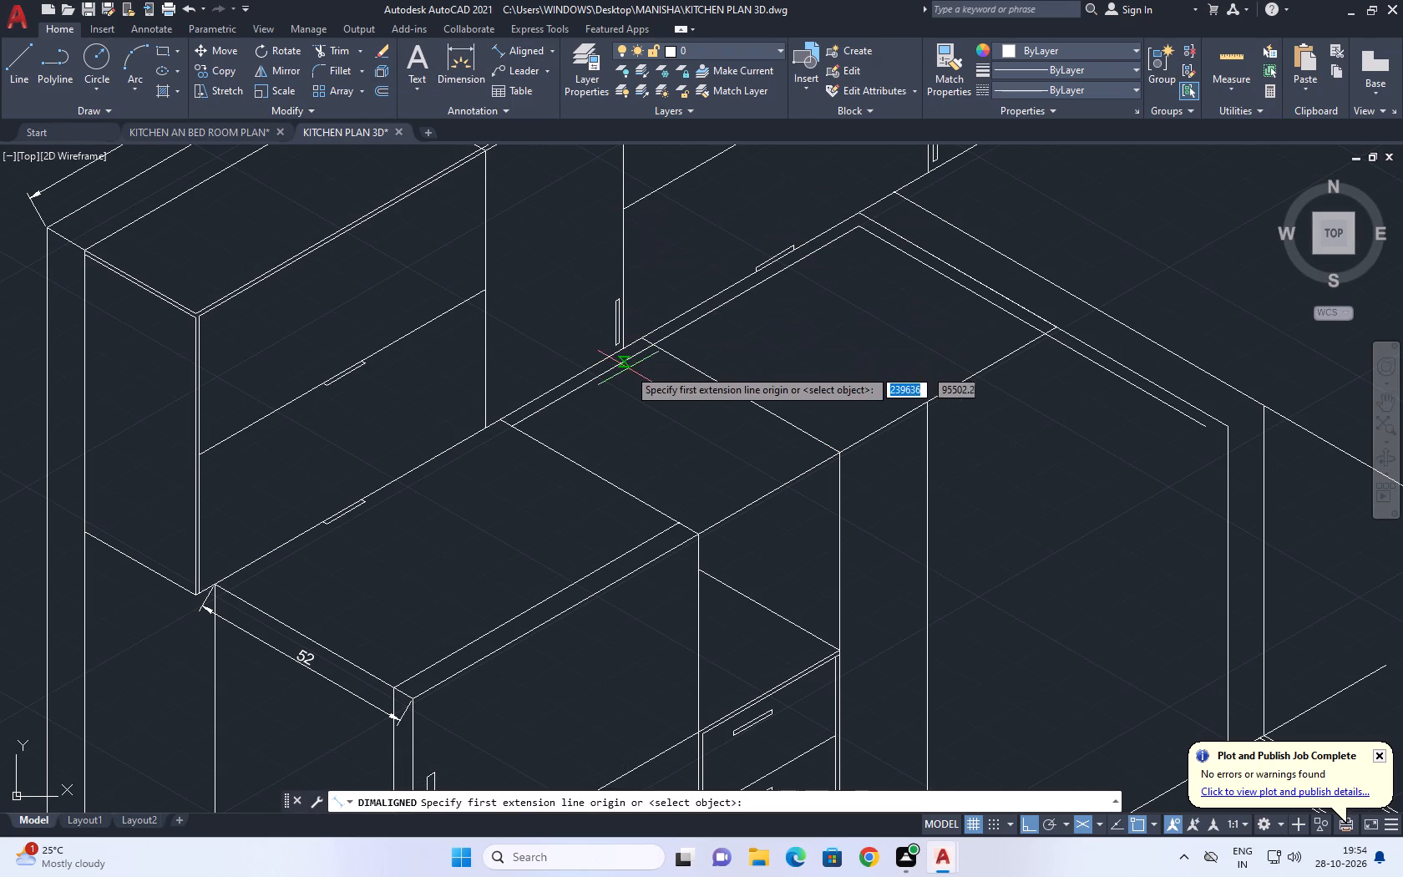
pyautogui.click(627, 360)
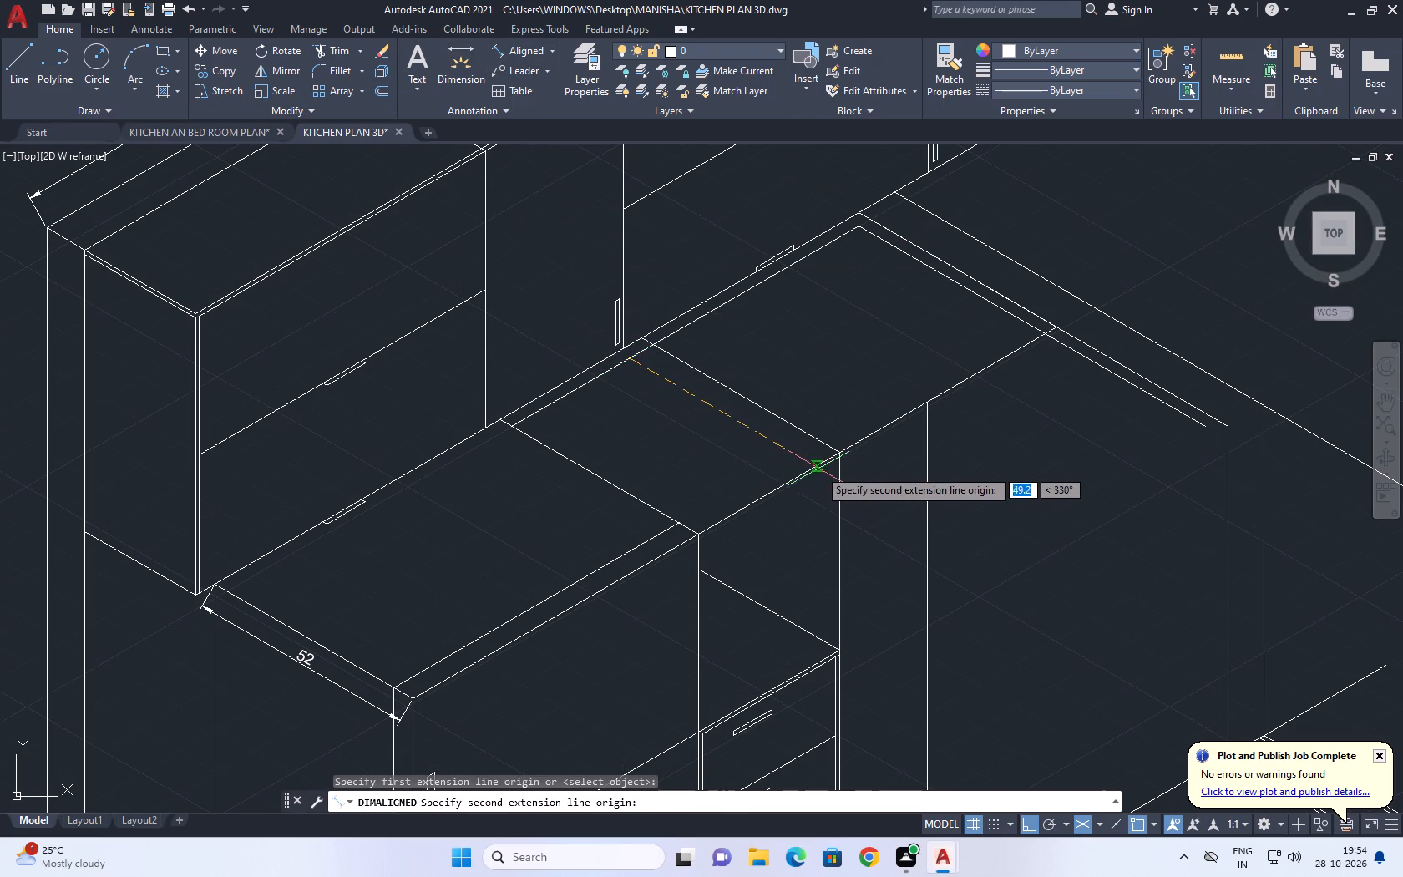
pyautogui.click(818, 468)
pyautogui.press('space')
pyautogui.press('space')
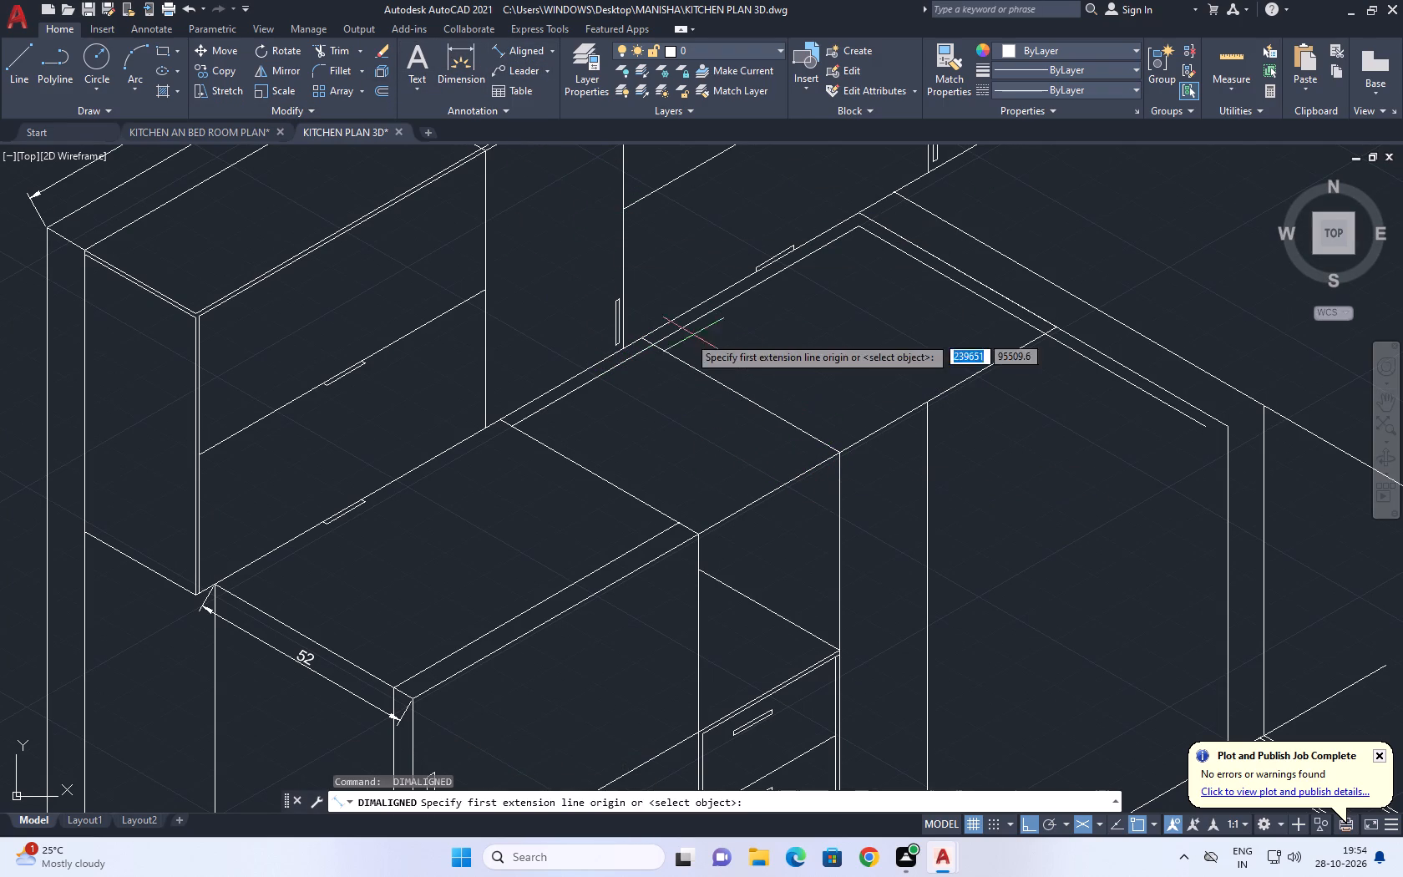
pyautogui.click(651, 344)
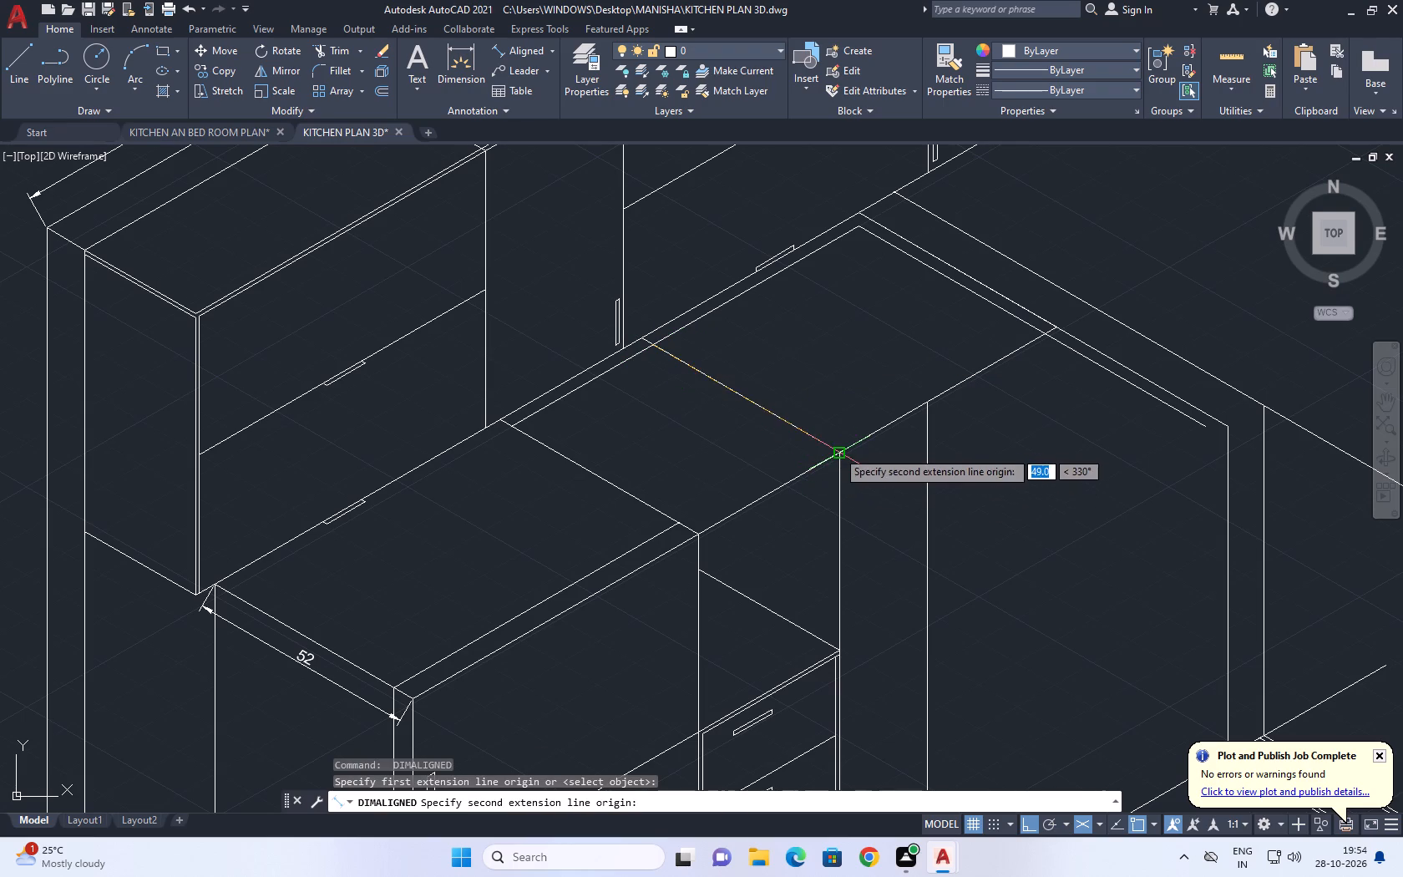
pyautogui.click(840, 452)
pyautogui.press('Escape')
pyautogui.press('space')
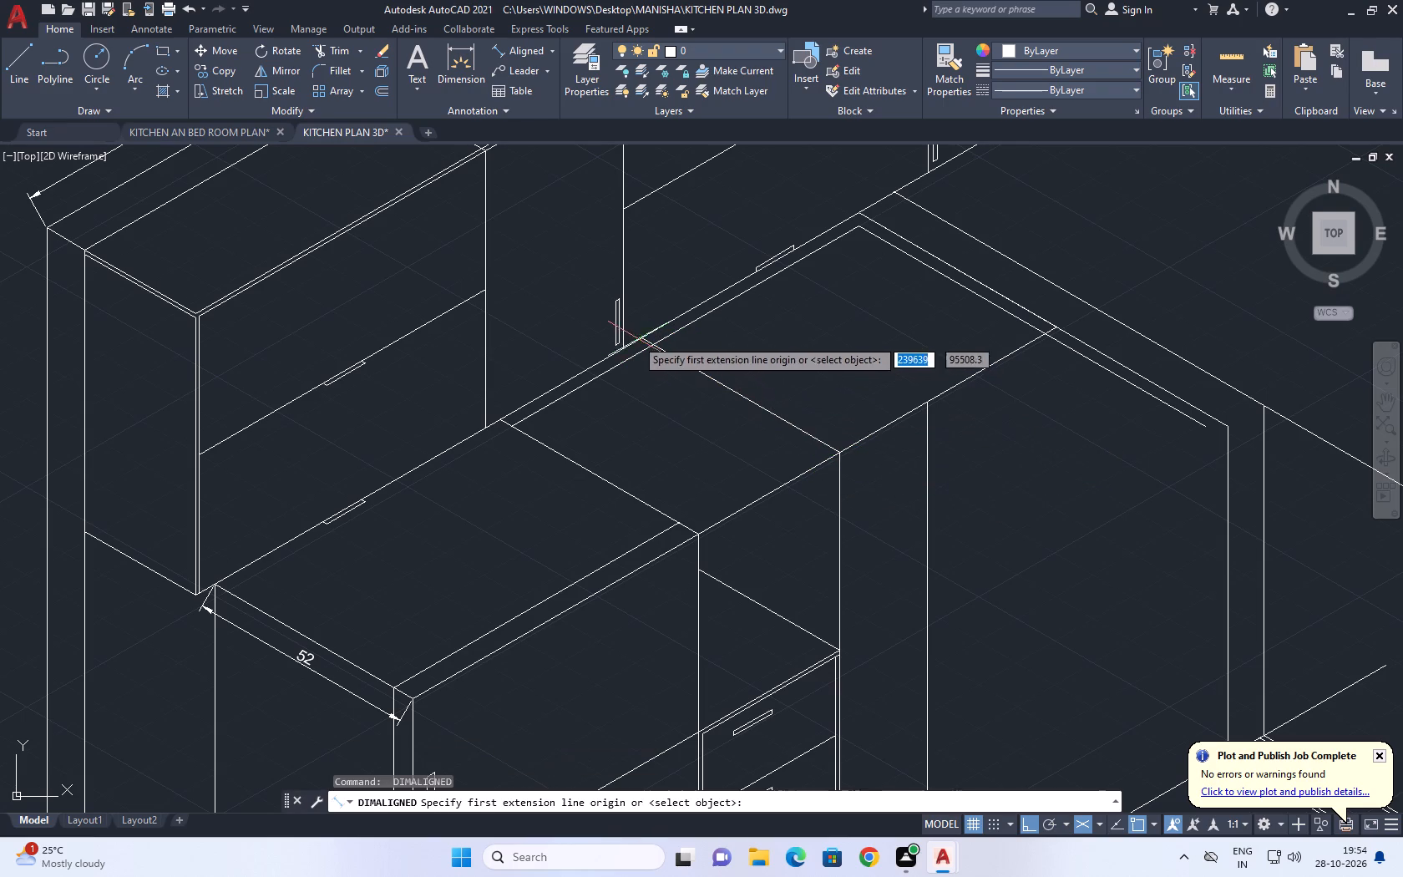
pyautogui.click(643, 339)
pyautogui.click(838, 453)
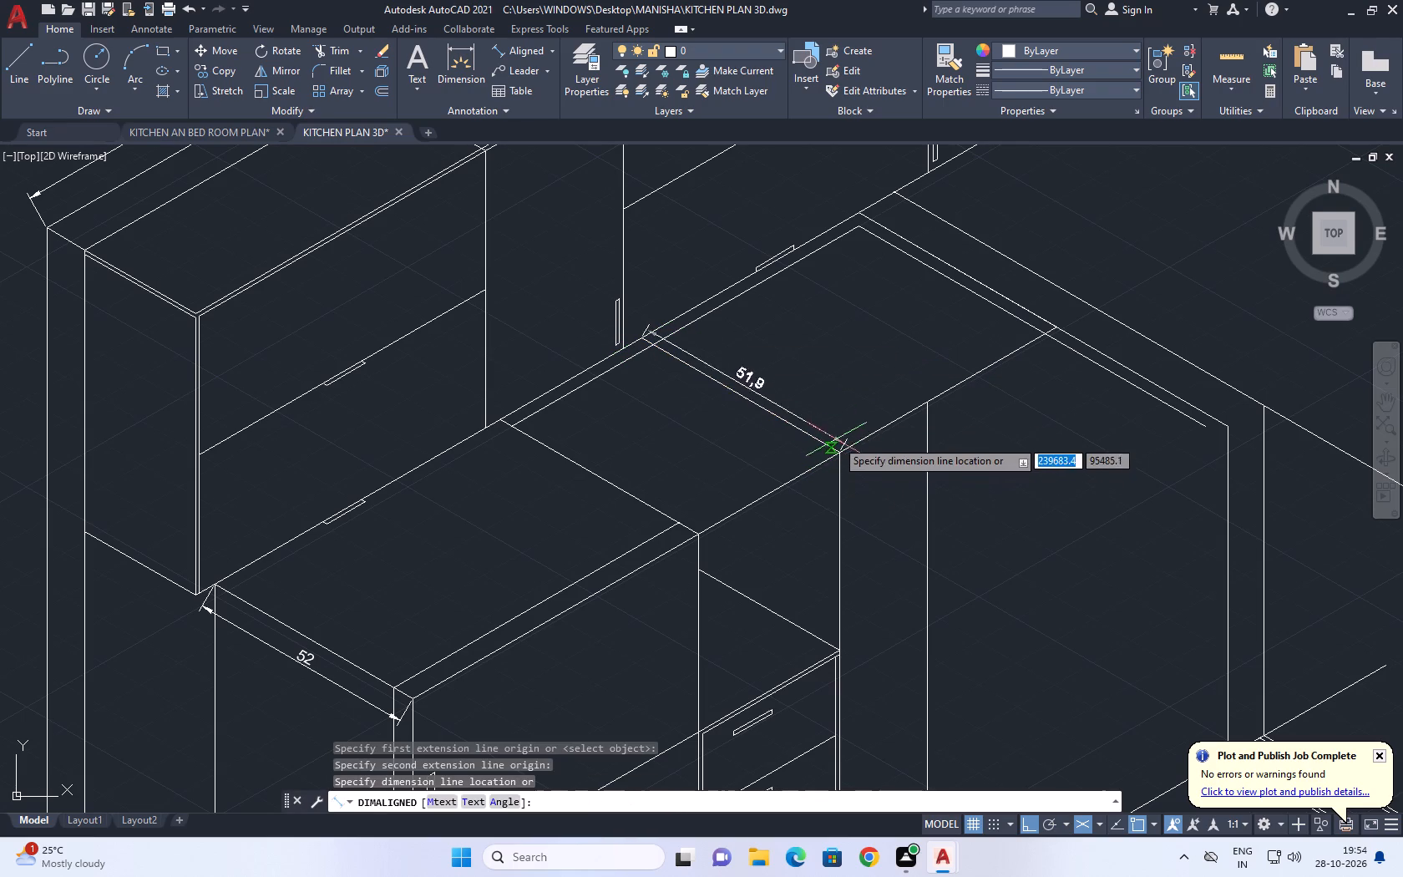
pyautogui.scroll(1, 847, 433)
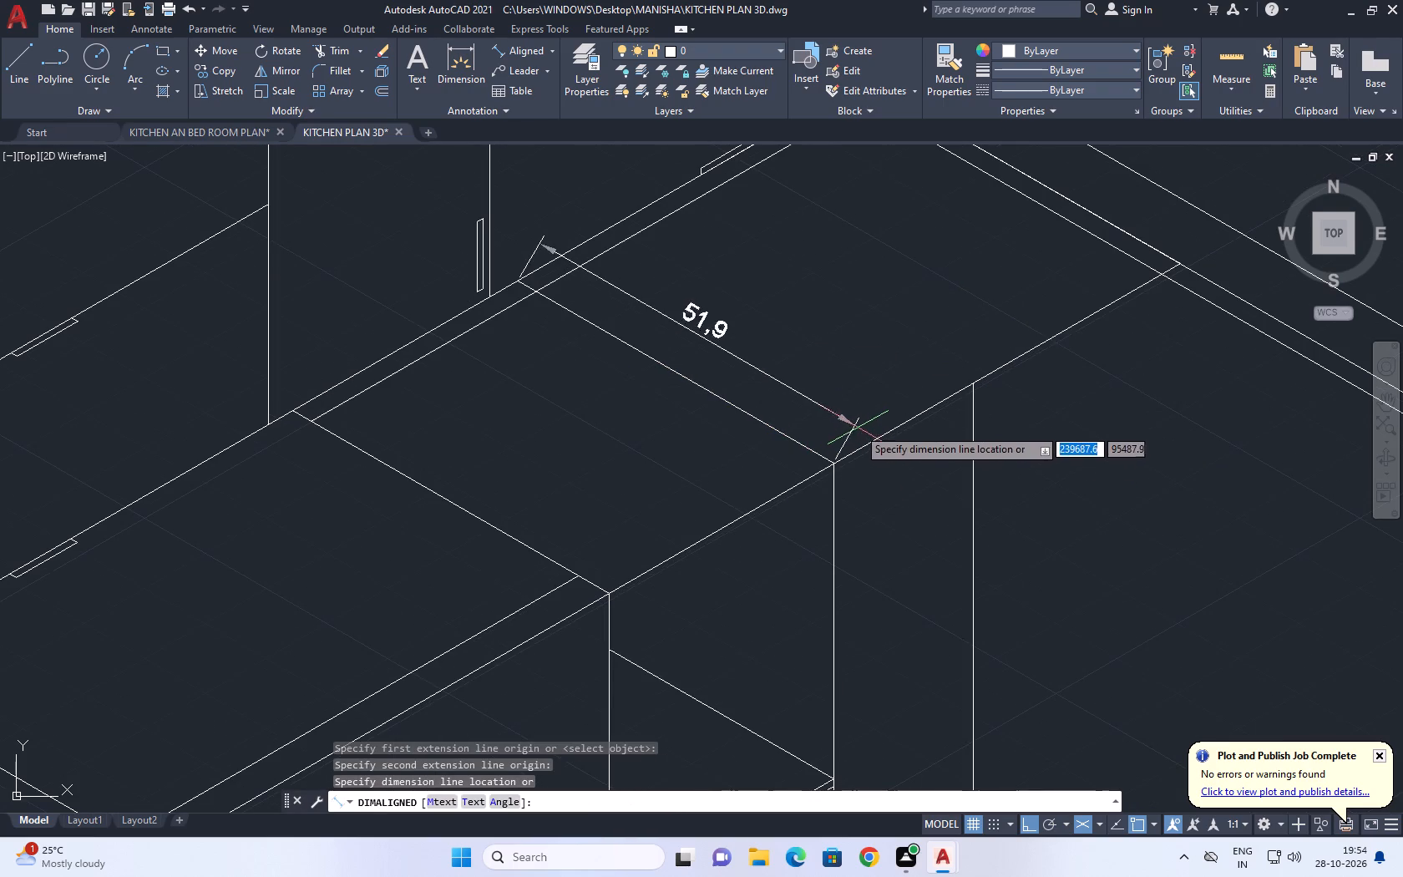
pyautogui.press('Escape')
# Add a 52-unit aligned dimension along the countertop dividing line, starting from its front end.
pyautogui.press('space')
pyautogui.click(828, 464)
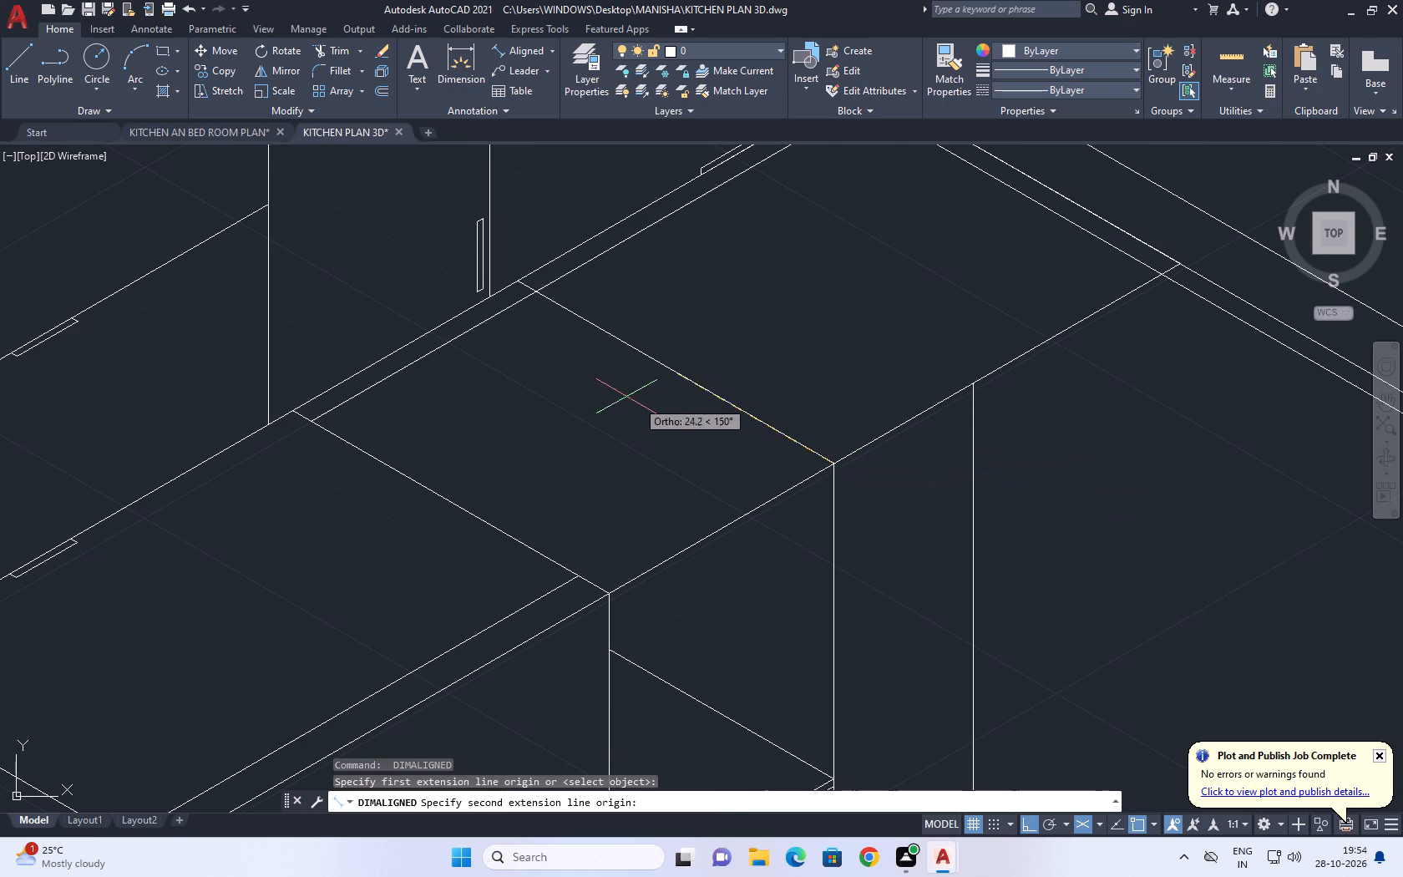
pyautogui.press('2')
pyautogui.press('BackSpace')
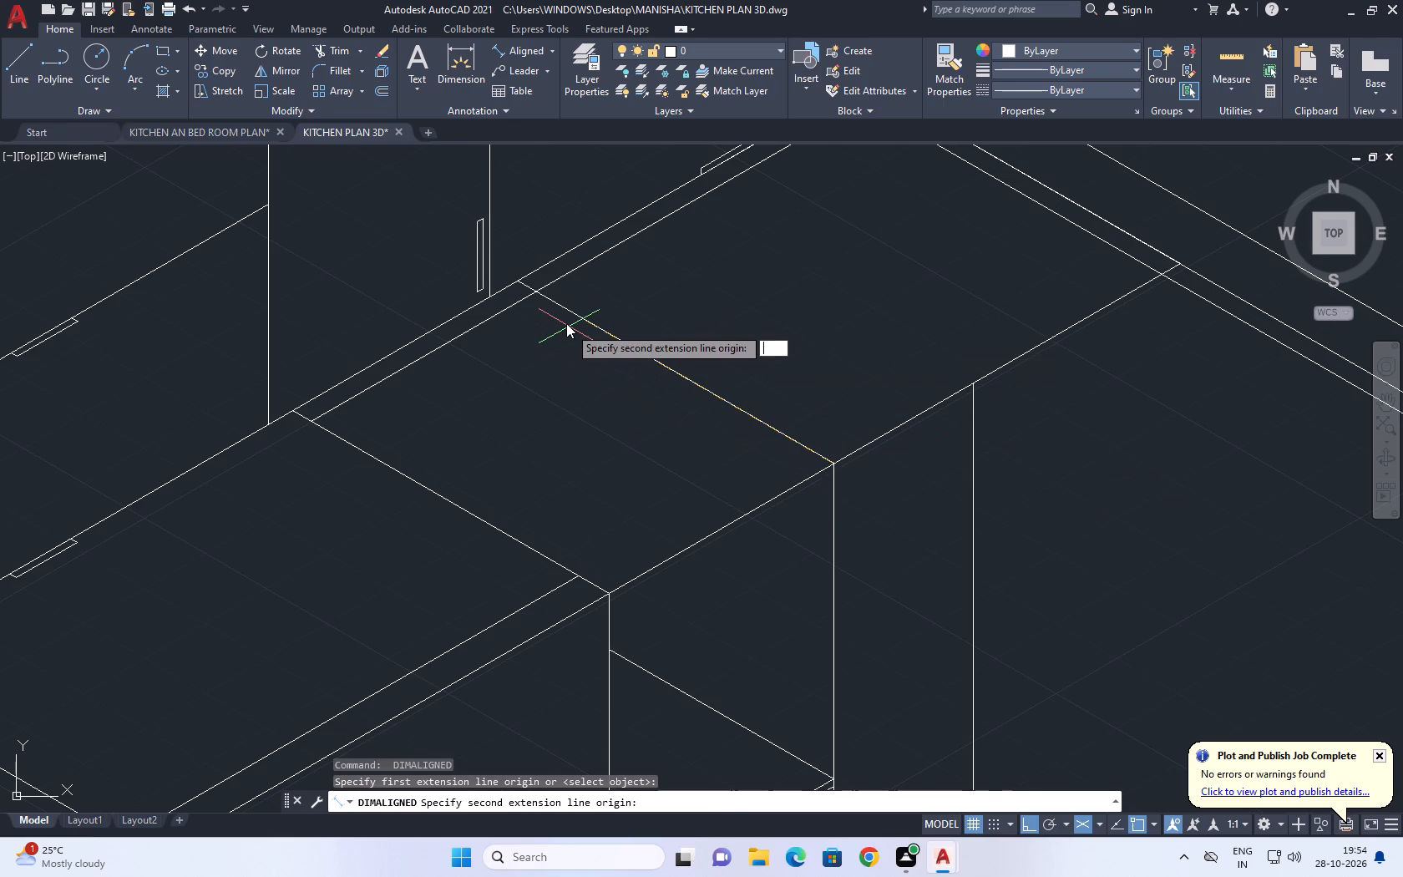
pyautogui.write('52')
pyautogui.press('Return')
pyautogui.click(610, 322)
pyautogui.press('Escape')
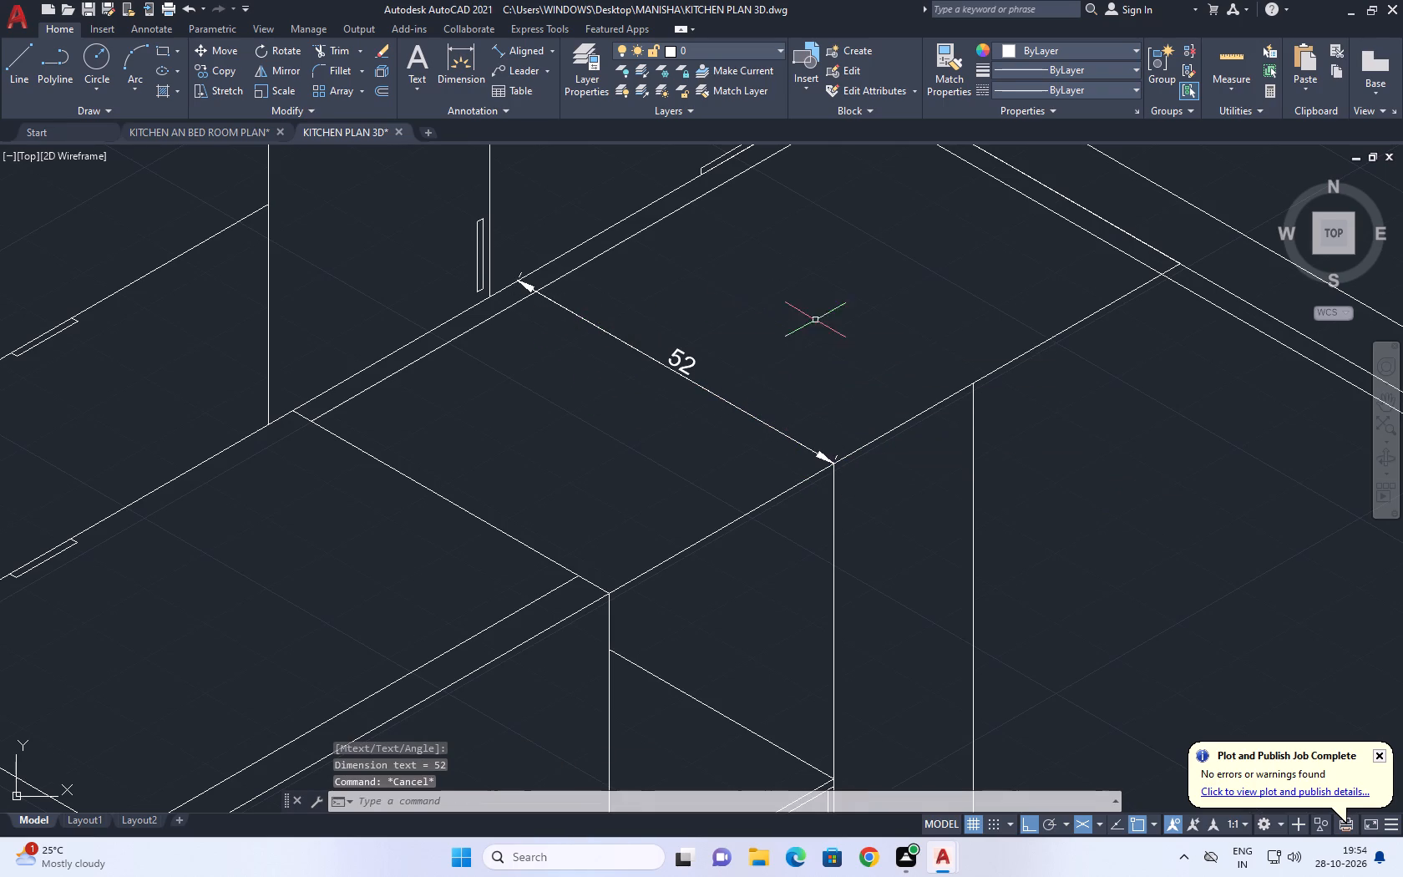
# Offset the new 52 dimension a short distance from the countertop dividing line, onto the adjoining countertop section.
pyautogui.scroll(-2, 848, 341)
pyautogui.scroll(2, 743, 349)
pyautogui.click(799, 347)
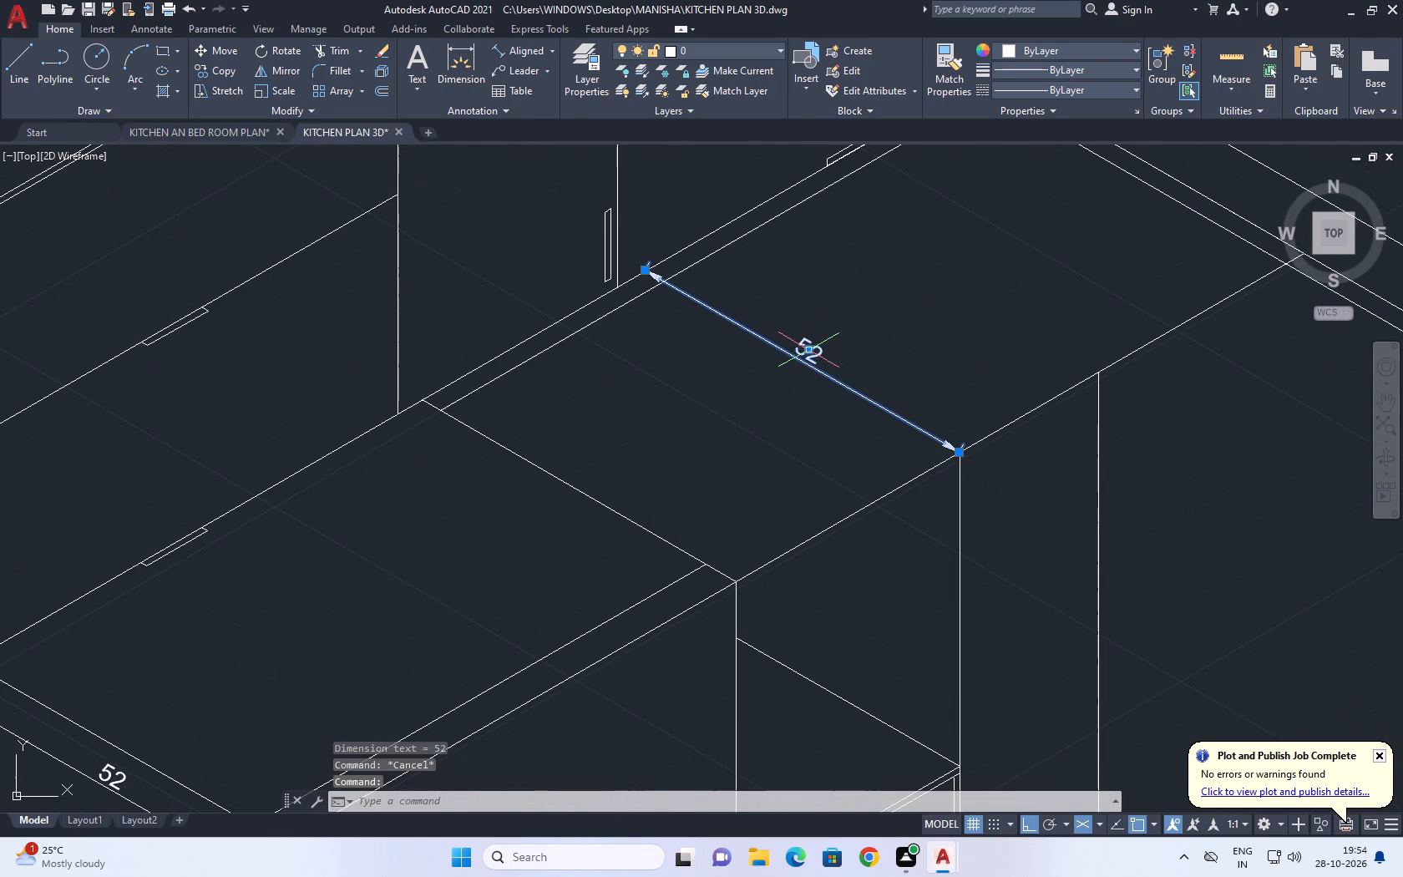
pyautogui.click(809, 350)
pyautogui.click(831, 325)
pyautogui.moveTo(902, 299); pyautogui.dragTo(783, 393, button='middle')
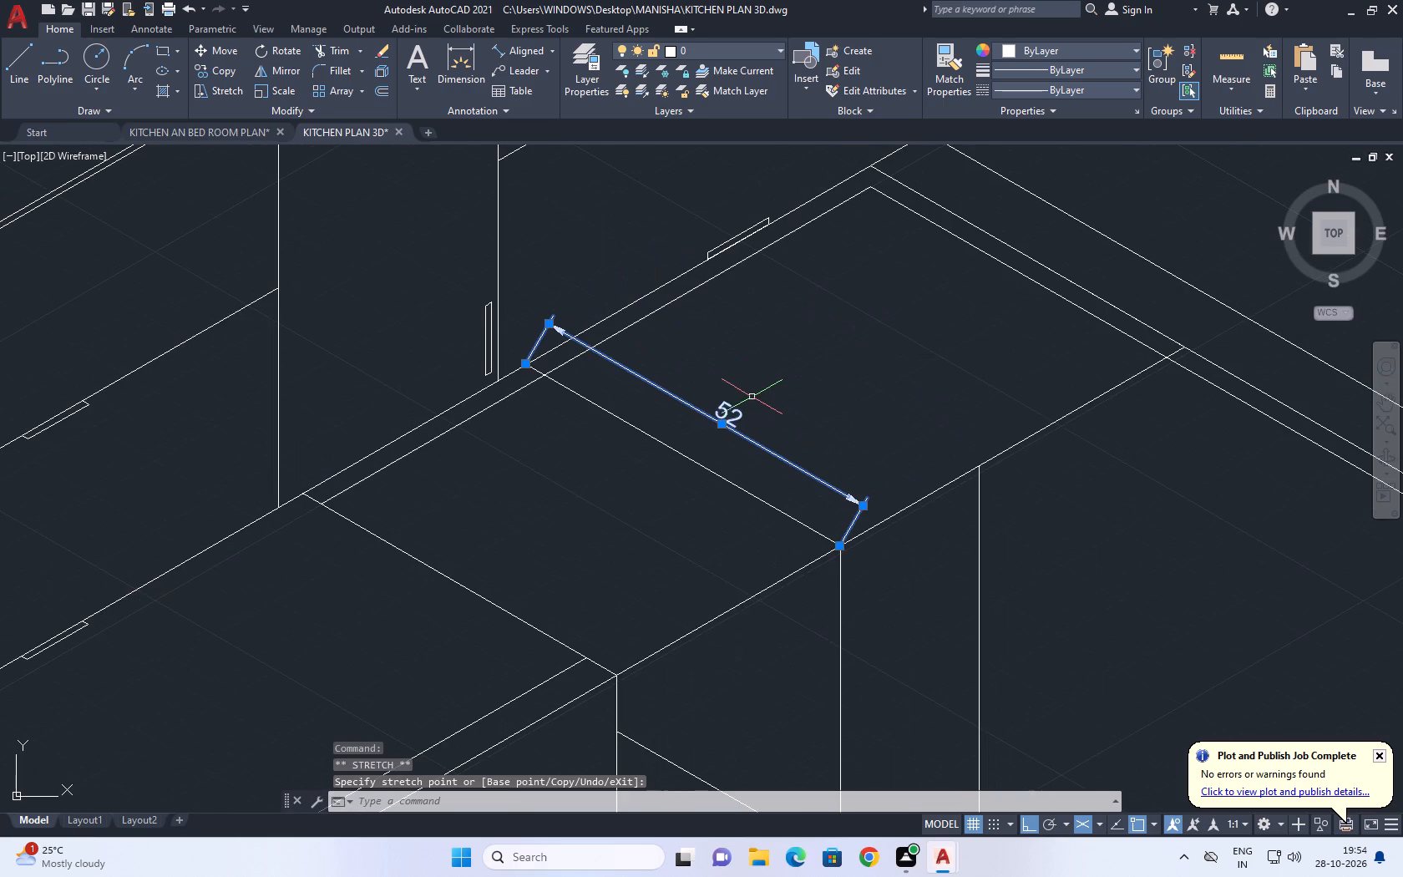
pyautogui.press('Escape')
# Move the four drawer handles together along the 30° direction toward the middle of the widened drawer fronts.
pyautogui.scroll(-2, 961, 521)
pyautogui.moveTo(983, 479); pyautogui.dragTo(789, 429, button='middle')
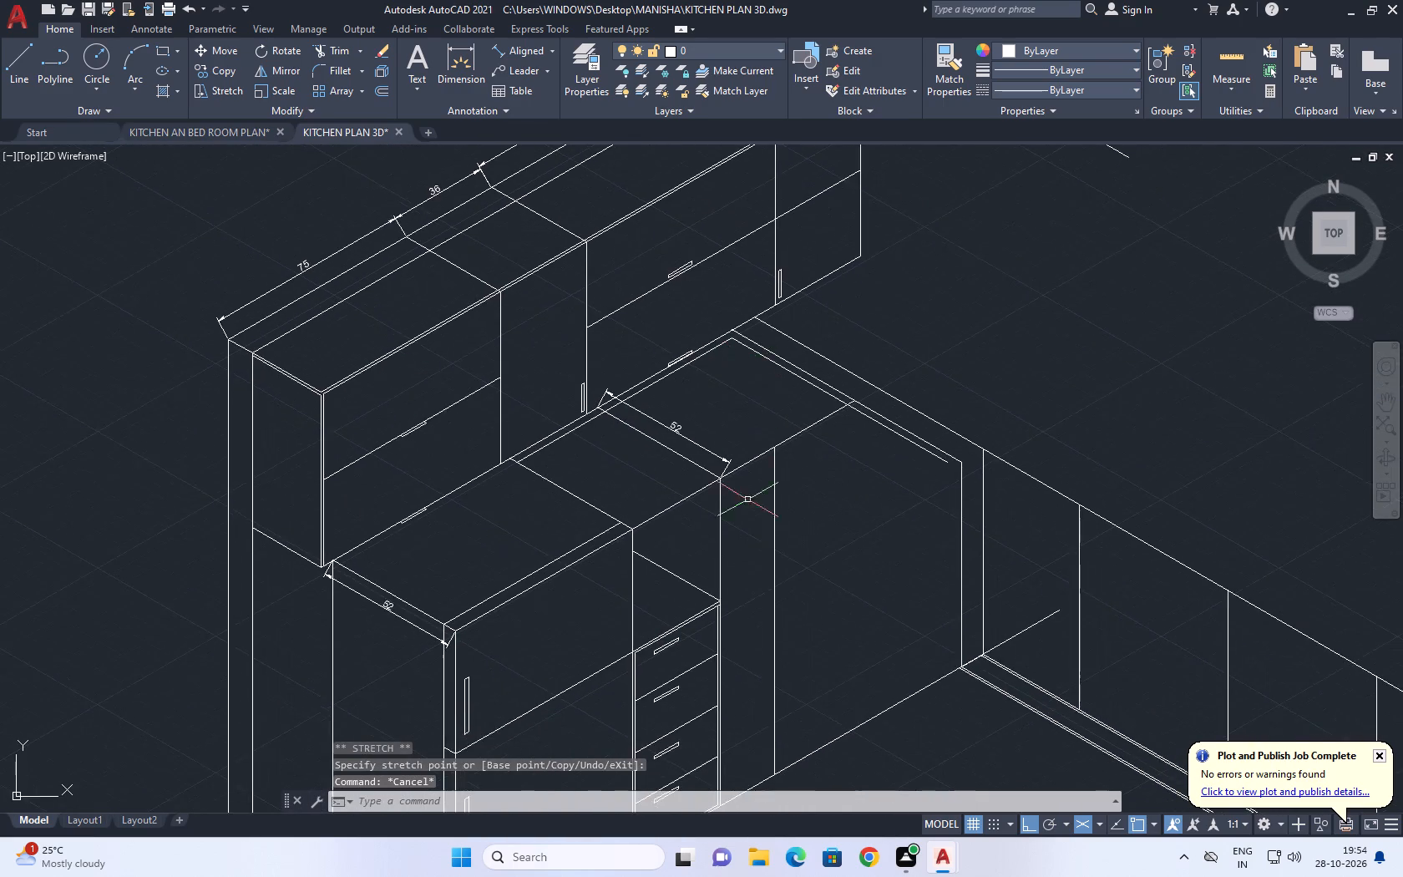
pyautogui.moveTo(740, 552); pyautogui.dragTo(728, 373, button='middle')
pyautogui.scroll(2, 686, 648)
pyautogui.scroll(-1, 778, 498)
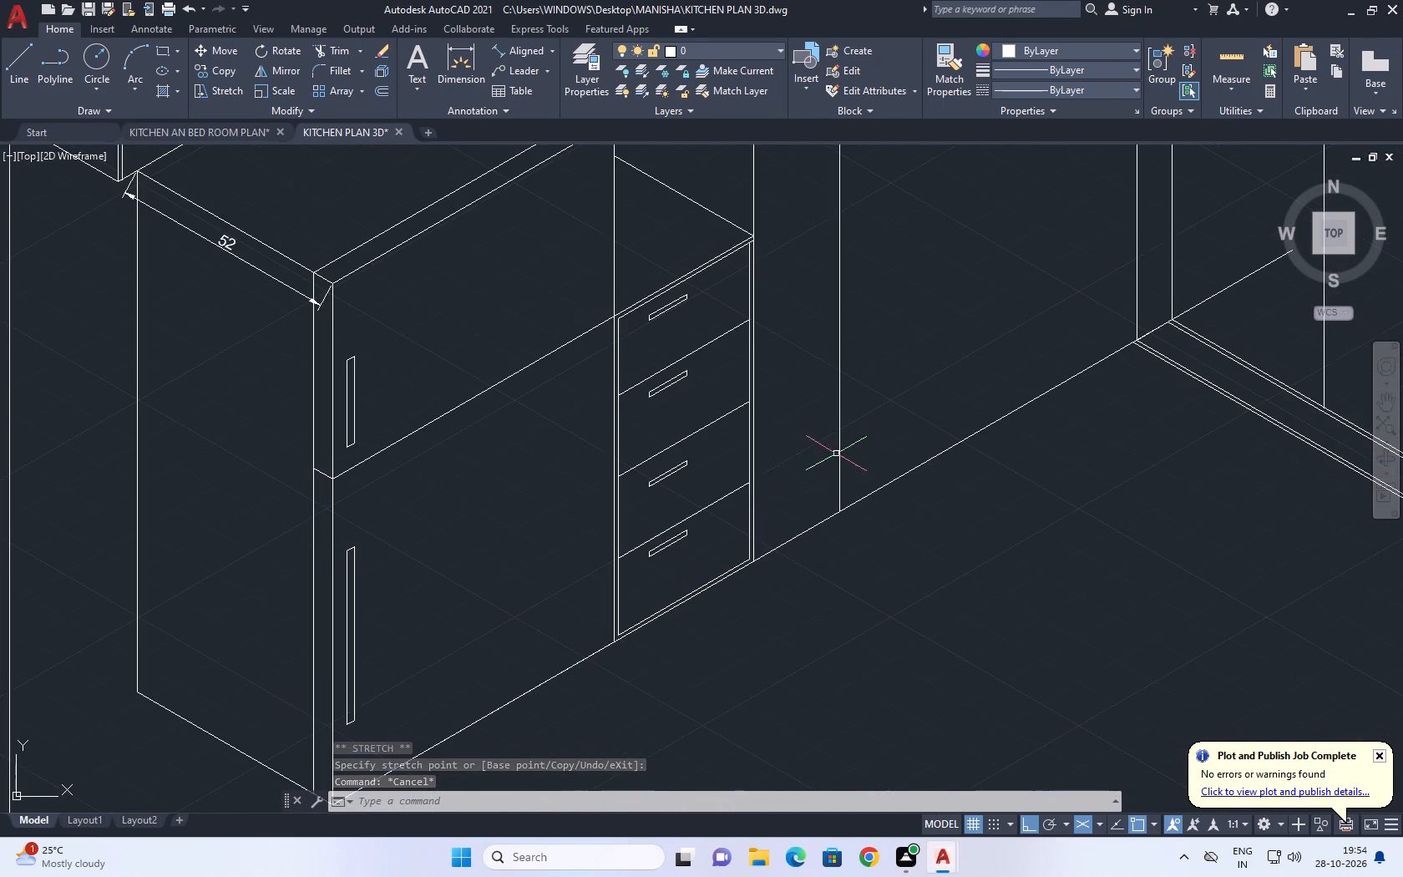
pyautogui.moveTo(833, 443); pyautogui.dragTo(821, 475, button='middle')
pyautogui.click(628, 301)
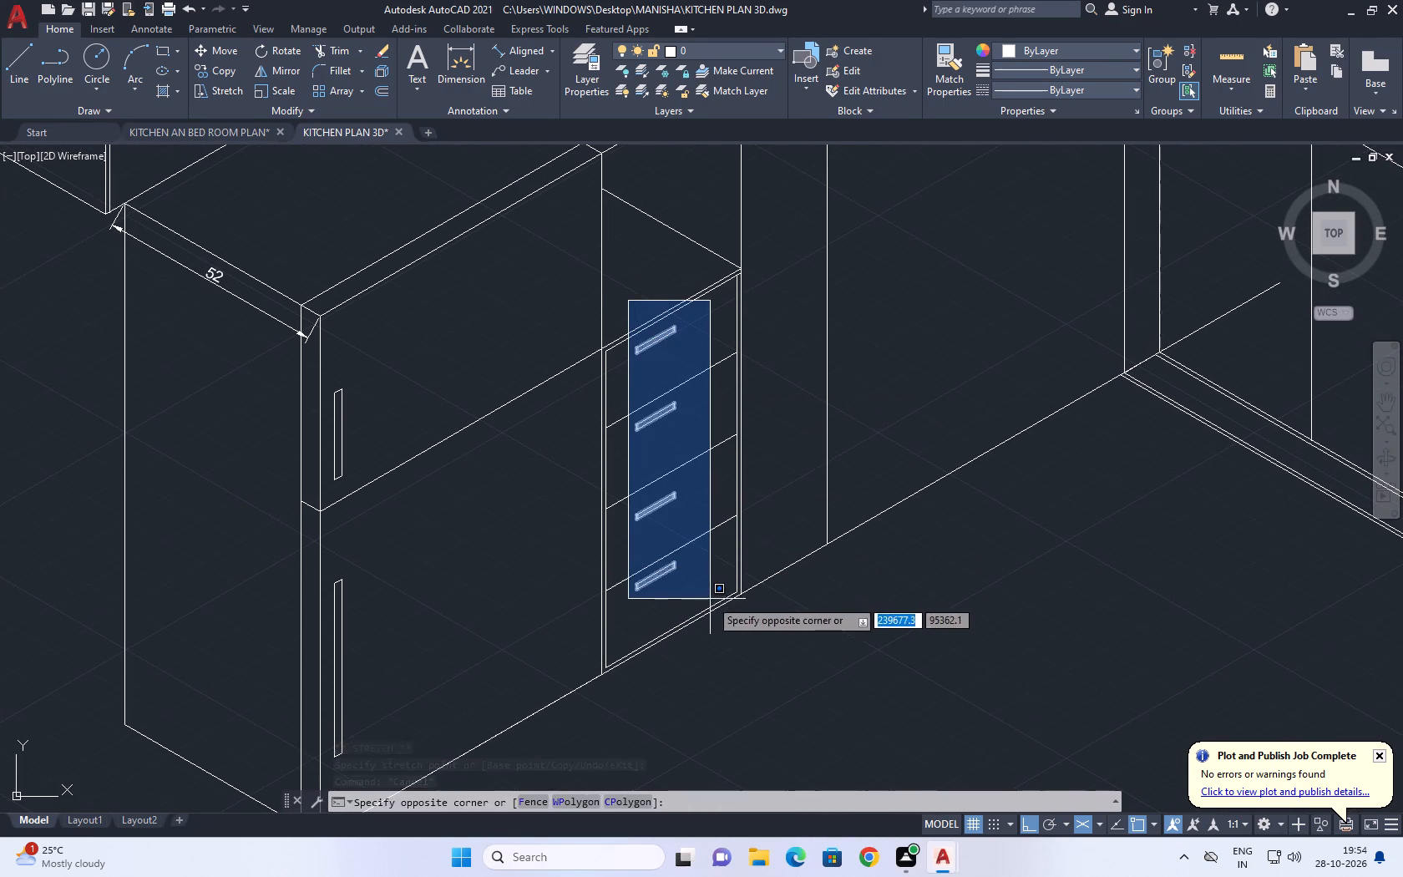
pyautogui.click(710, 601)
pyautogui.write('M')
pyautogui.press('space')
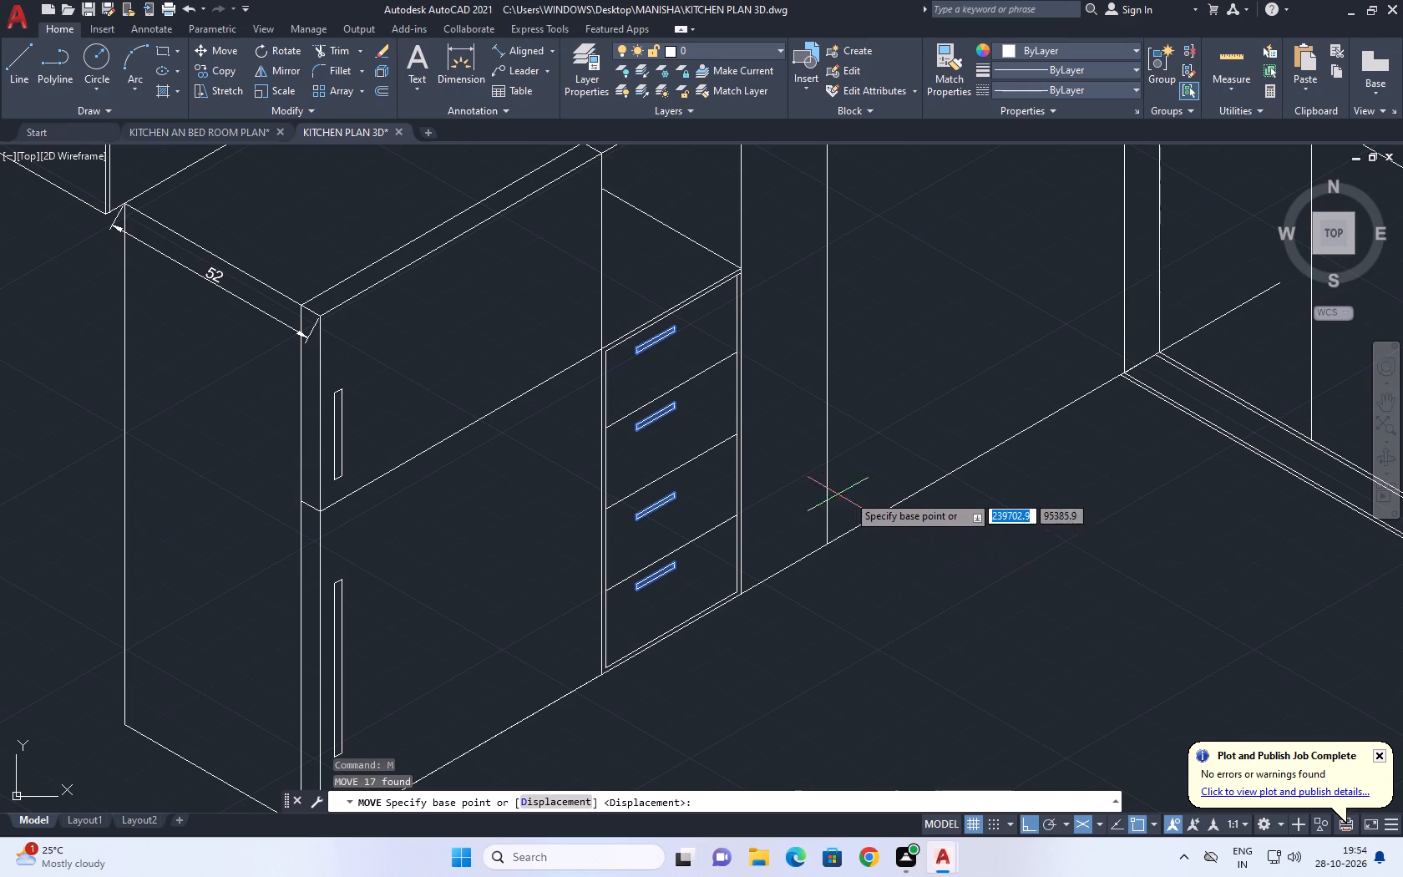
pyautogui.click(960, 449)
pyautogui.click(990, 431)
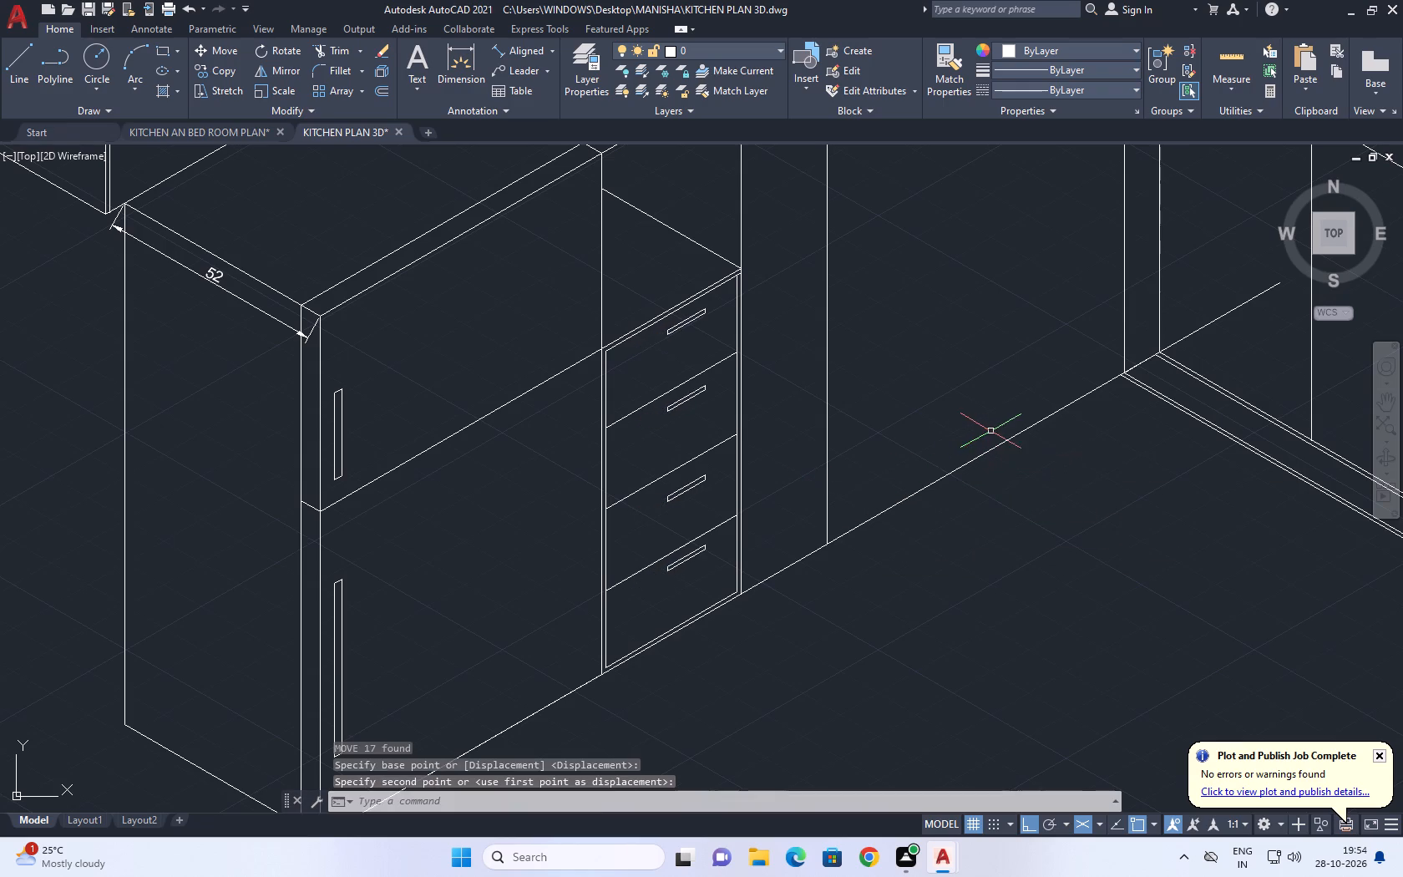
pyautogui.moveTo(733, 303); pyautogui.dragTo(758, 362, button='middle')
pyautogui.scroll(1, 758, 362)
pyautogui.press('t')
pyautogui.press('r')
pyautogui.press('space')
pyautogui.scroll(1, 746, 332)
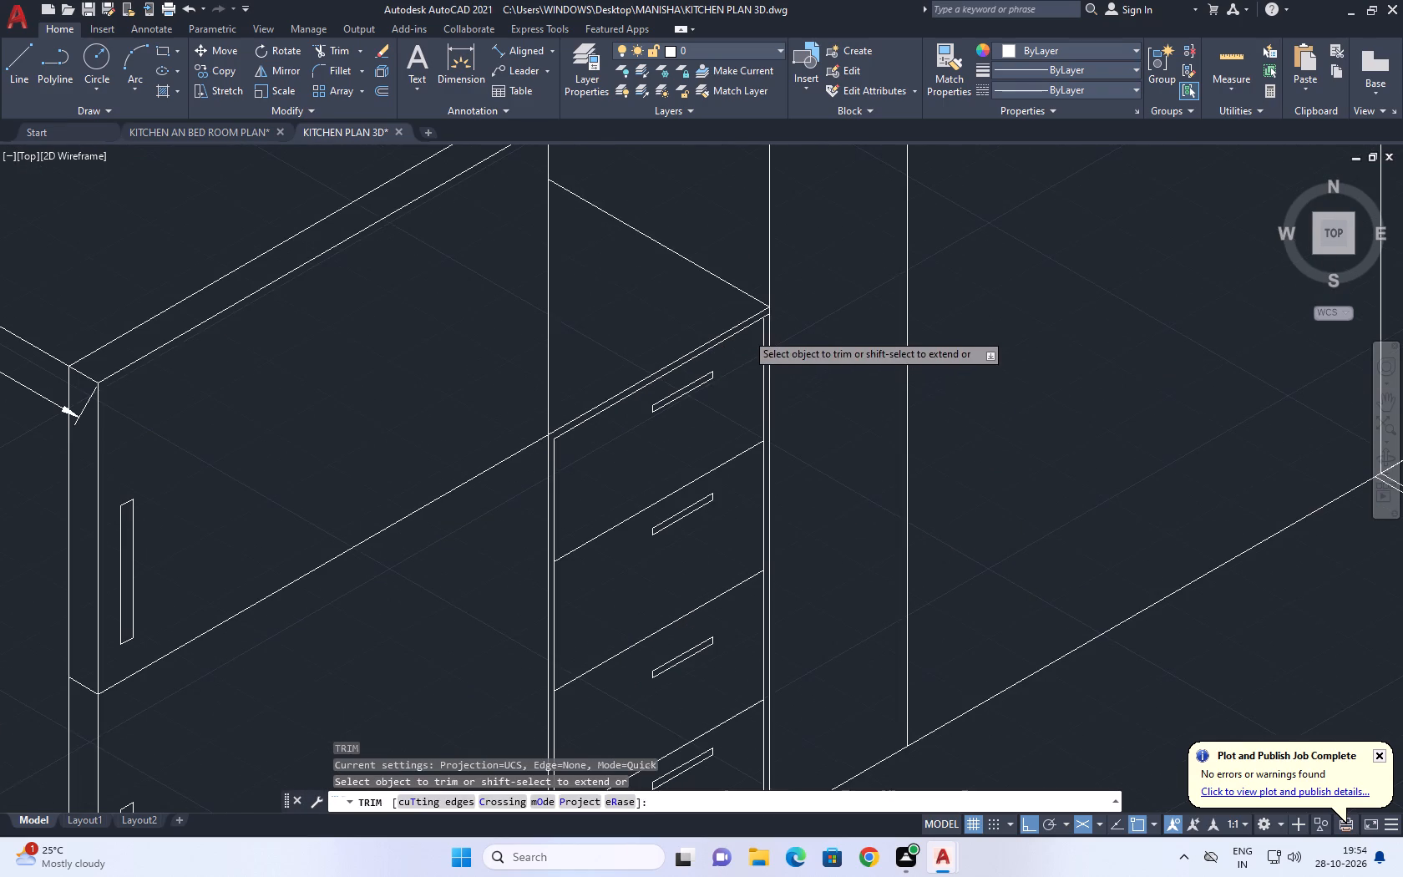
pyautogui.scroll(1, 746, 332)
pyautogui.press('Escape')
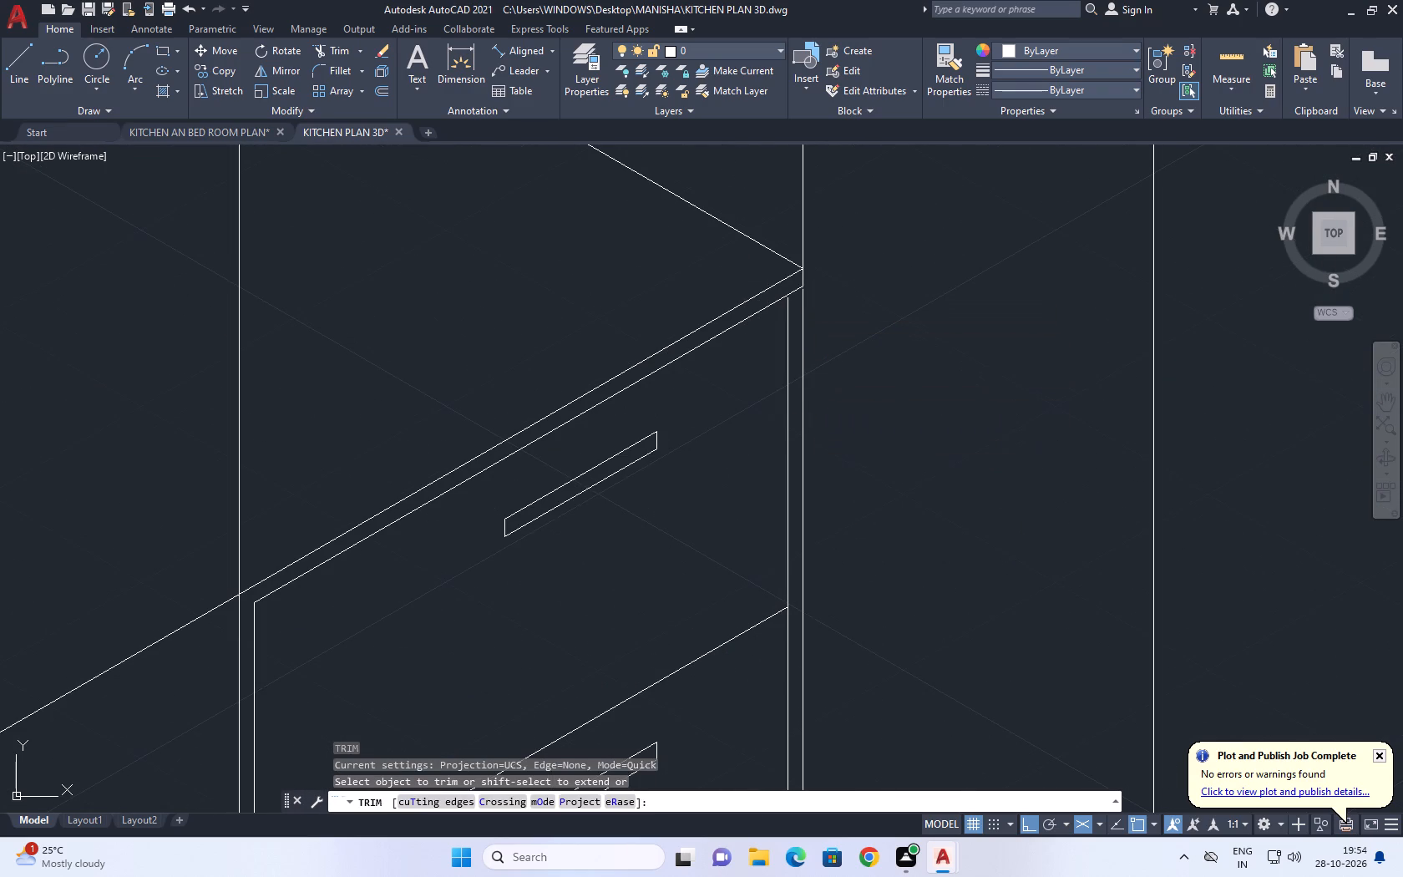
# Join the drawer stack's inner vertical frame line and inner top edge into a sharp corner with a zero-radius Fillet.
pyautogui.press('f')
pyautogui.press('space')
pyautogui.click(788, 317)
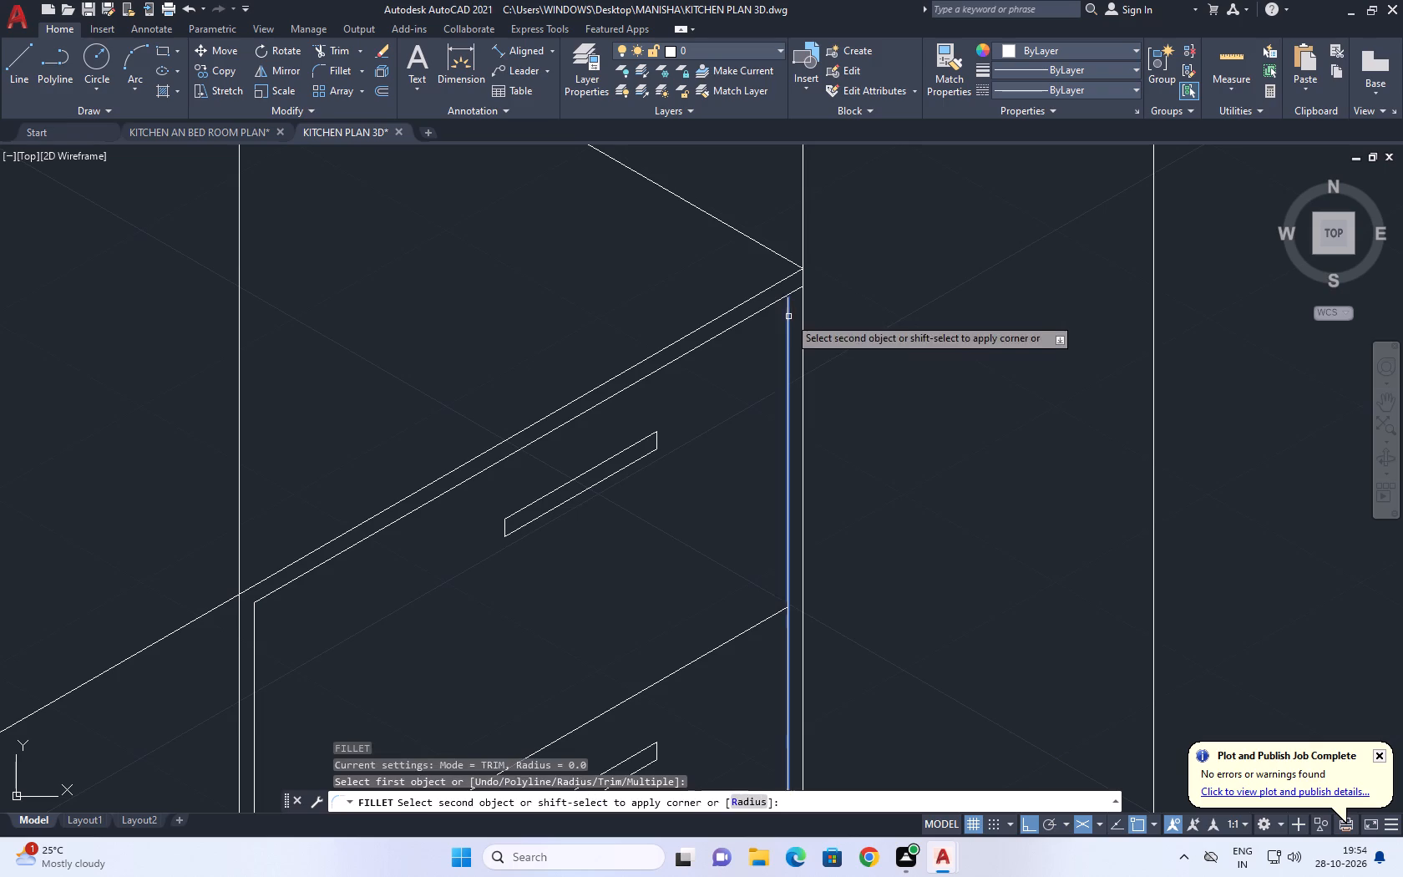
pyautogui.click(780, 300)
# Delete the separate vertical line running from the drawer stack's outer top corner up to the countertop's front edge.
pyautogui.click(811, 374)
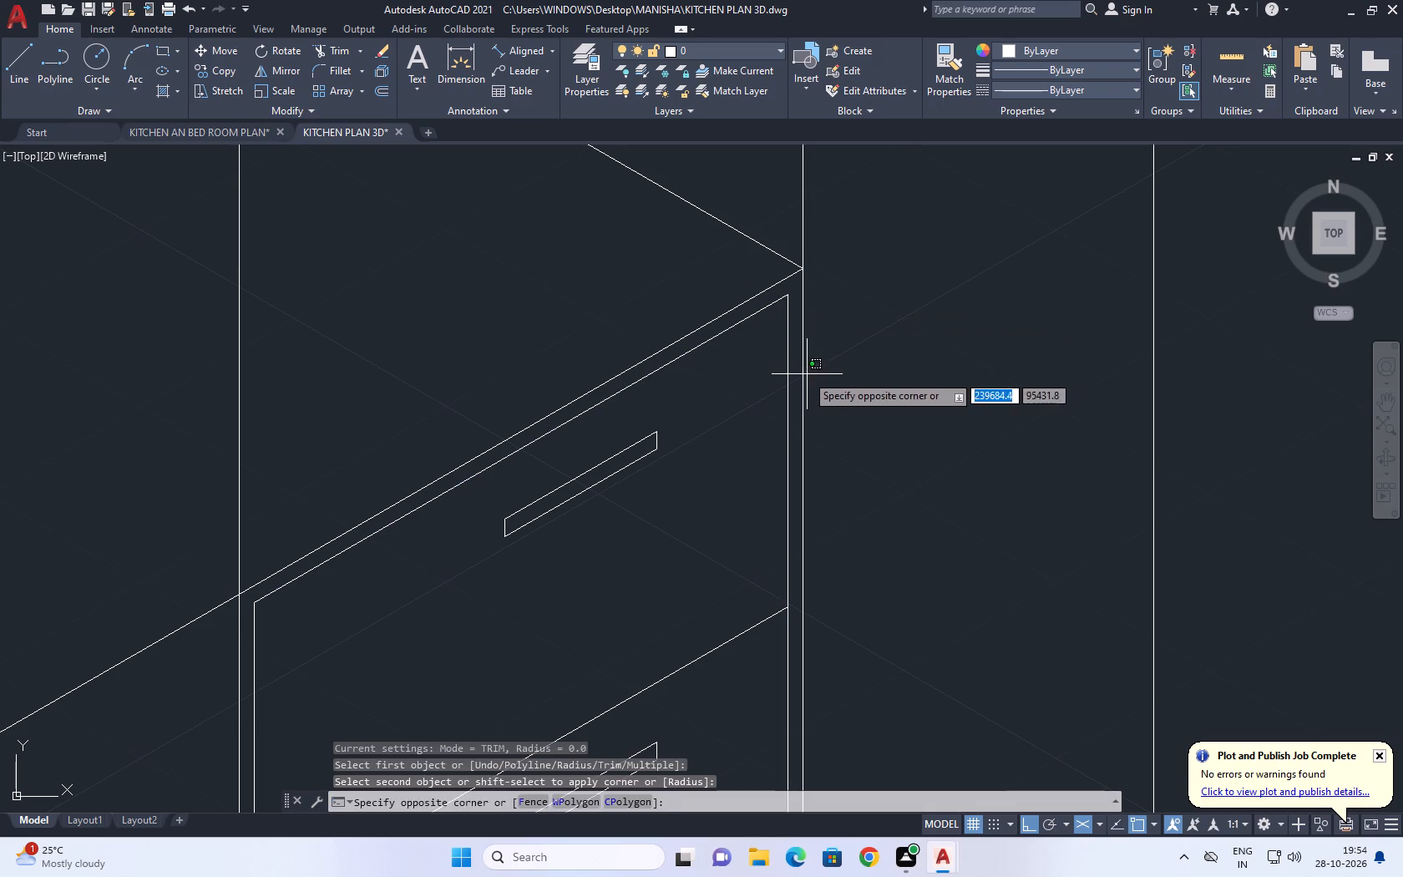
pyautogui.click(804, 374)
pyautogui.click(803, 373)
pyautogui.scroll(-5, 838, 487)
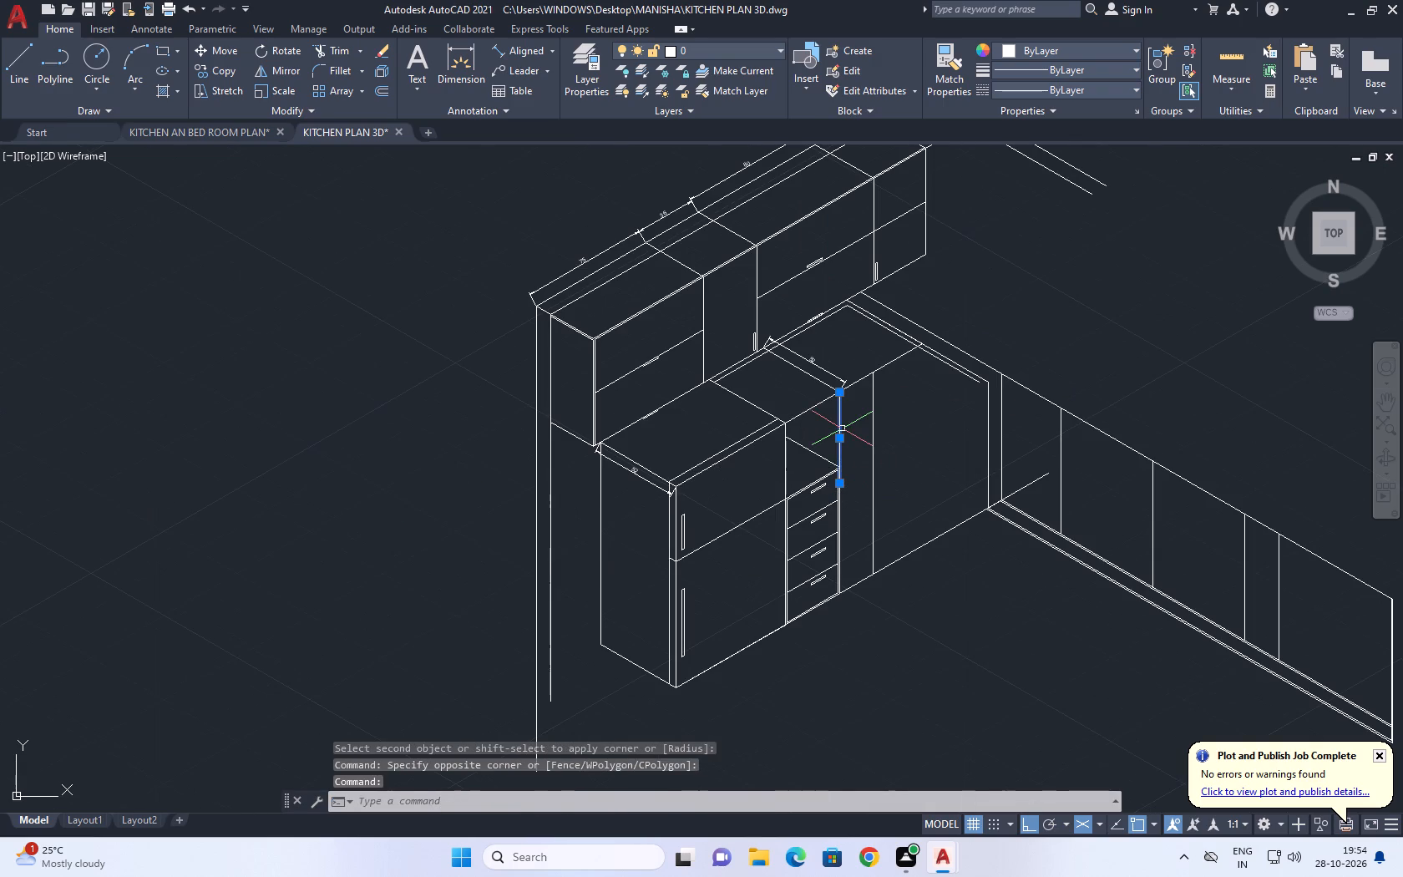
pyautogui.press('Delete')
# Extend the drawer stack's outer vertical frame line up past the stack's top edge to the countertop's front edge.
pyautogui.scroll(3, 829, 480)
pyautogui.moveTo(863, 457); pyautogui.dragTo(882, 489, button='middle')
pyautogui.press('e')
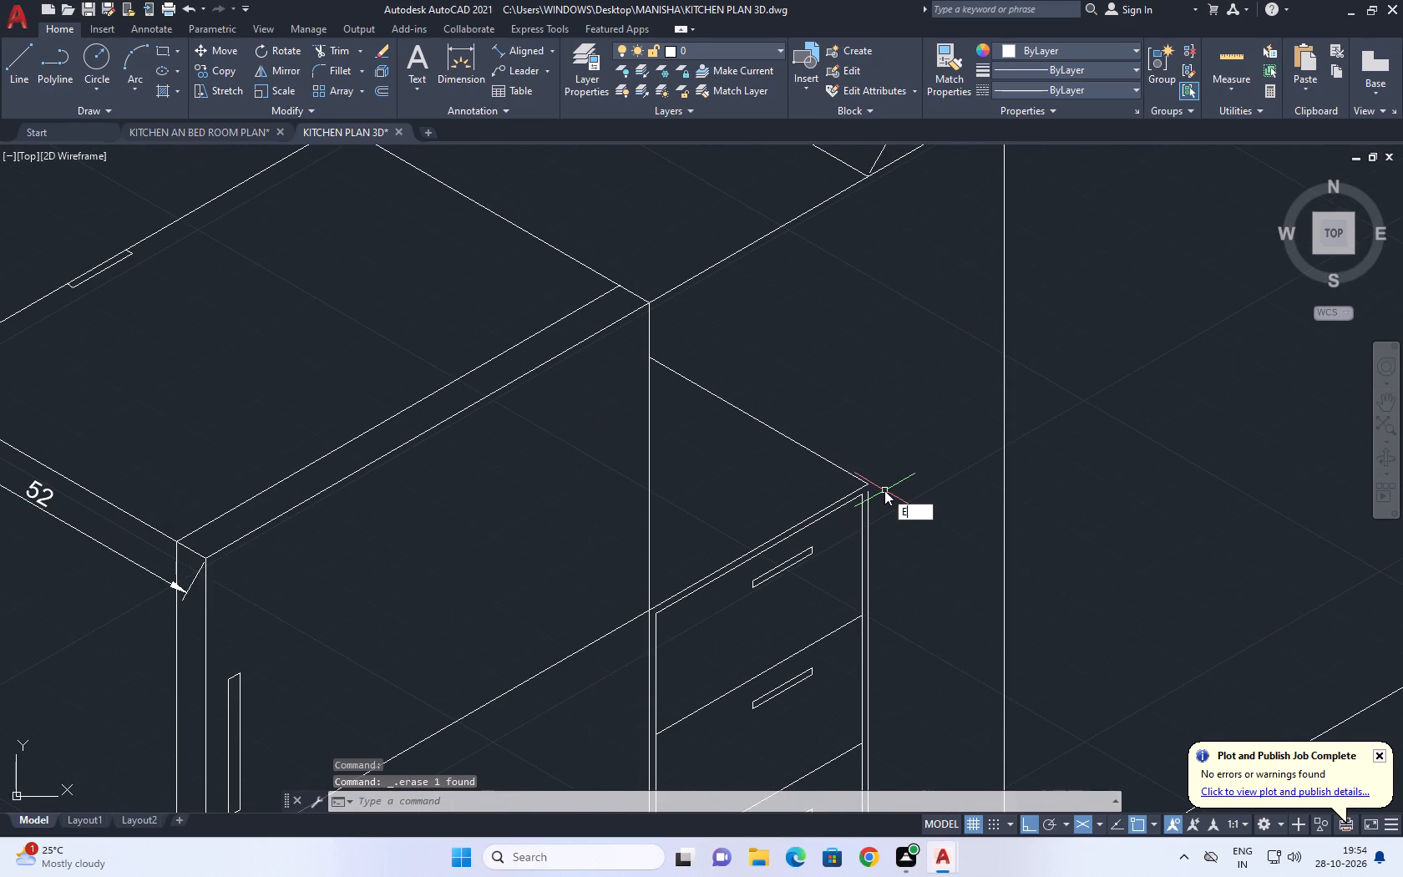
pyautogui.press('x')
pyautogui.press('space')
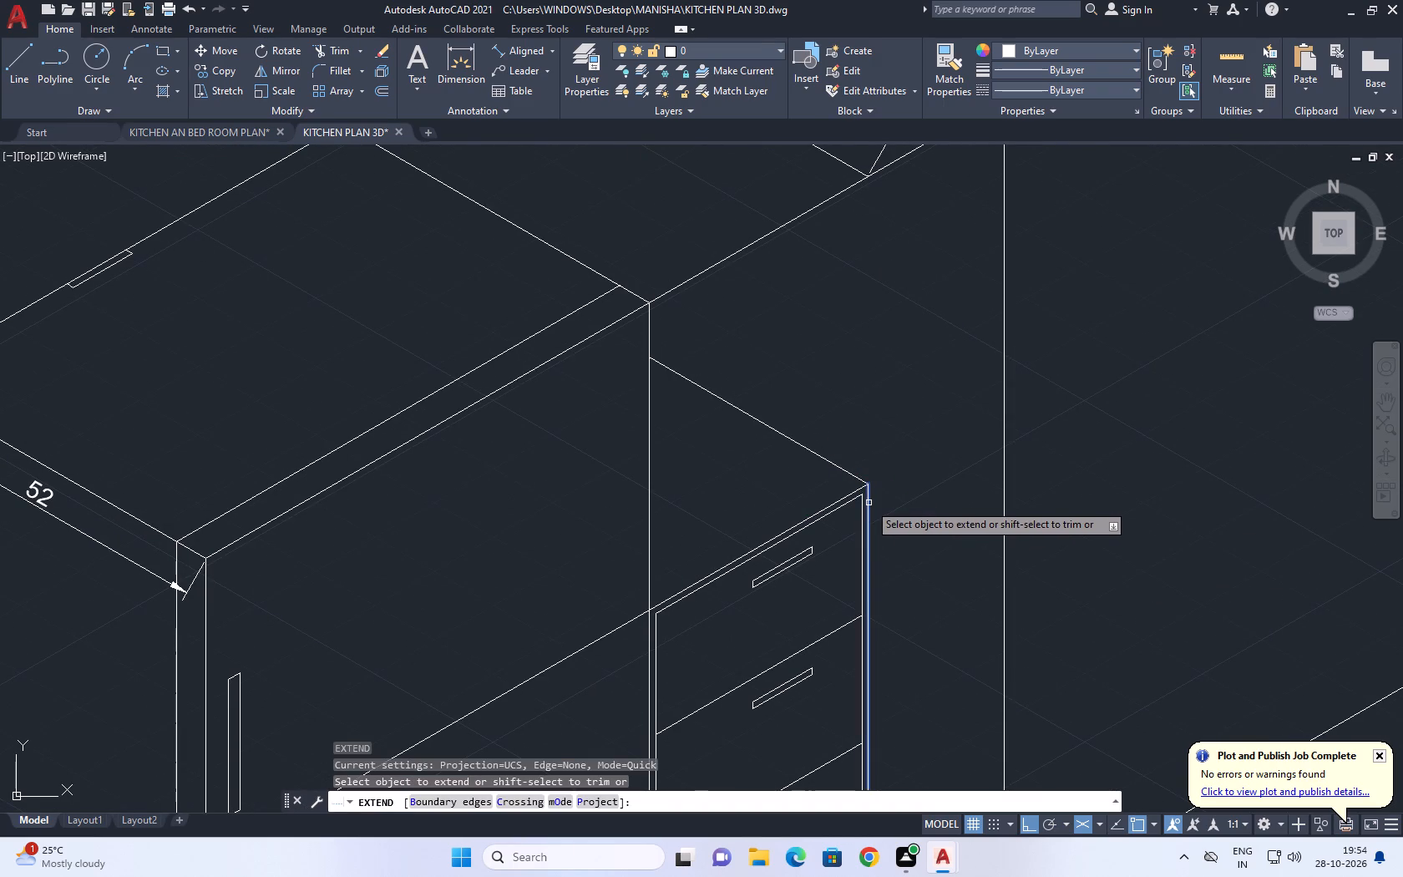
pyautogui.doubleClick(869, 503)
pyautogui.scroll(-1, 867, 497)
pyautogui.press('Escape')
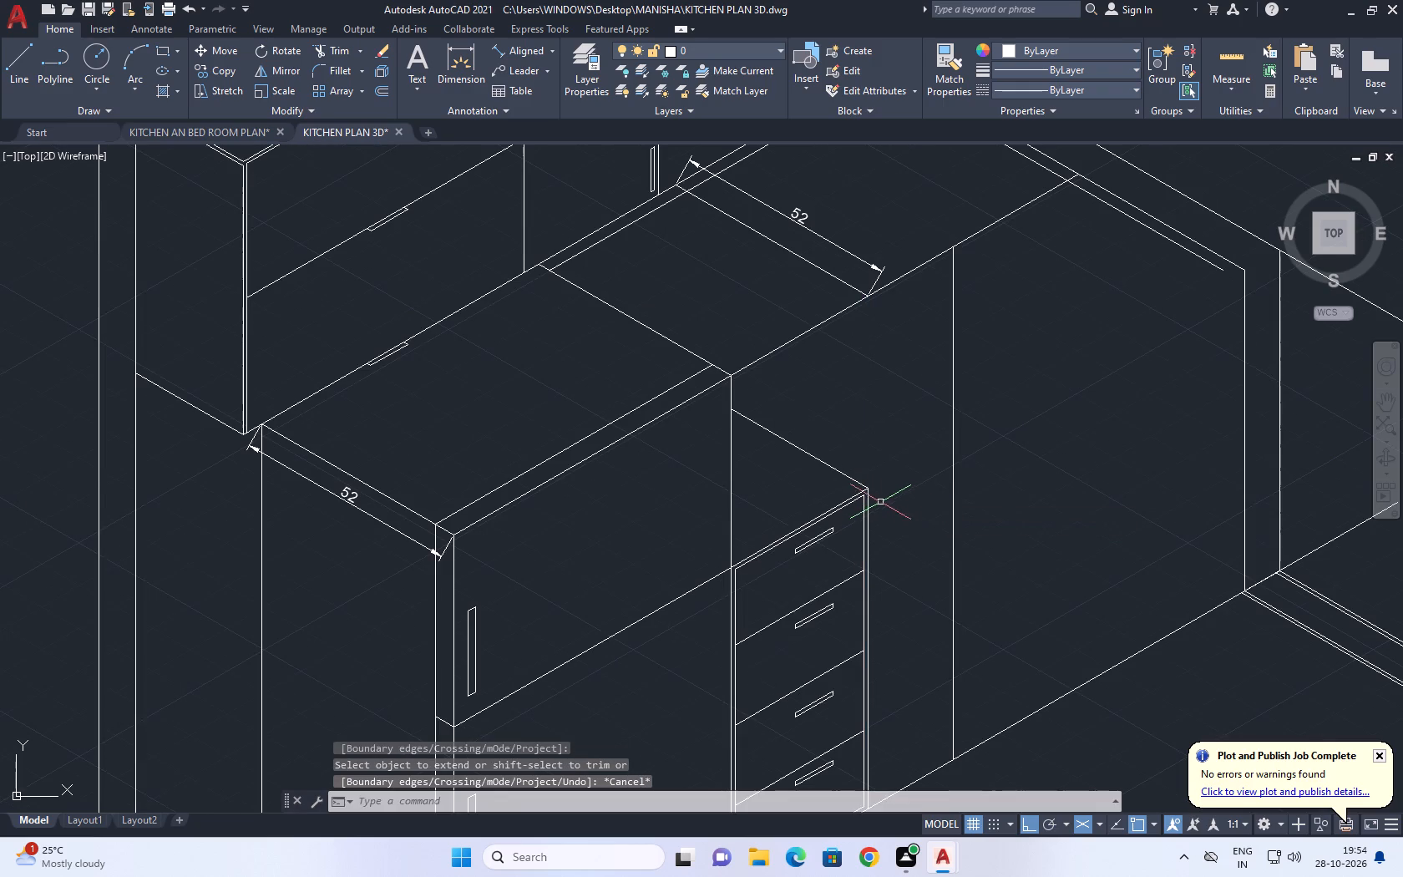
pyautogui.press('space')
pyautogui.click(869, 499)
pyautogui.press('Escape')
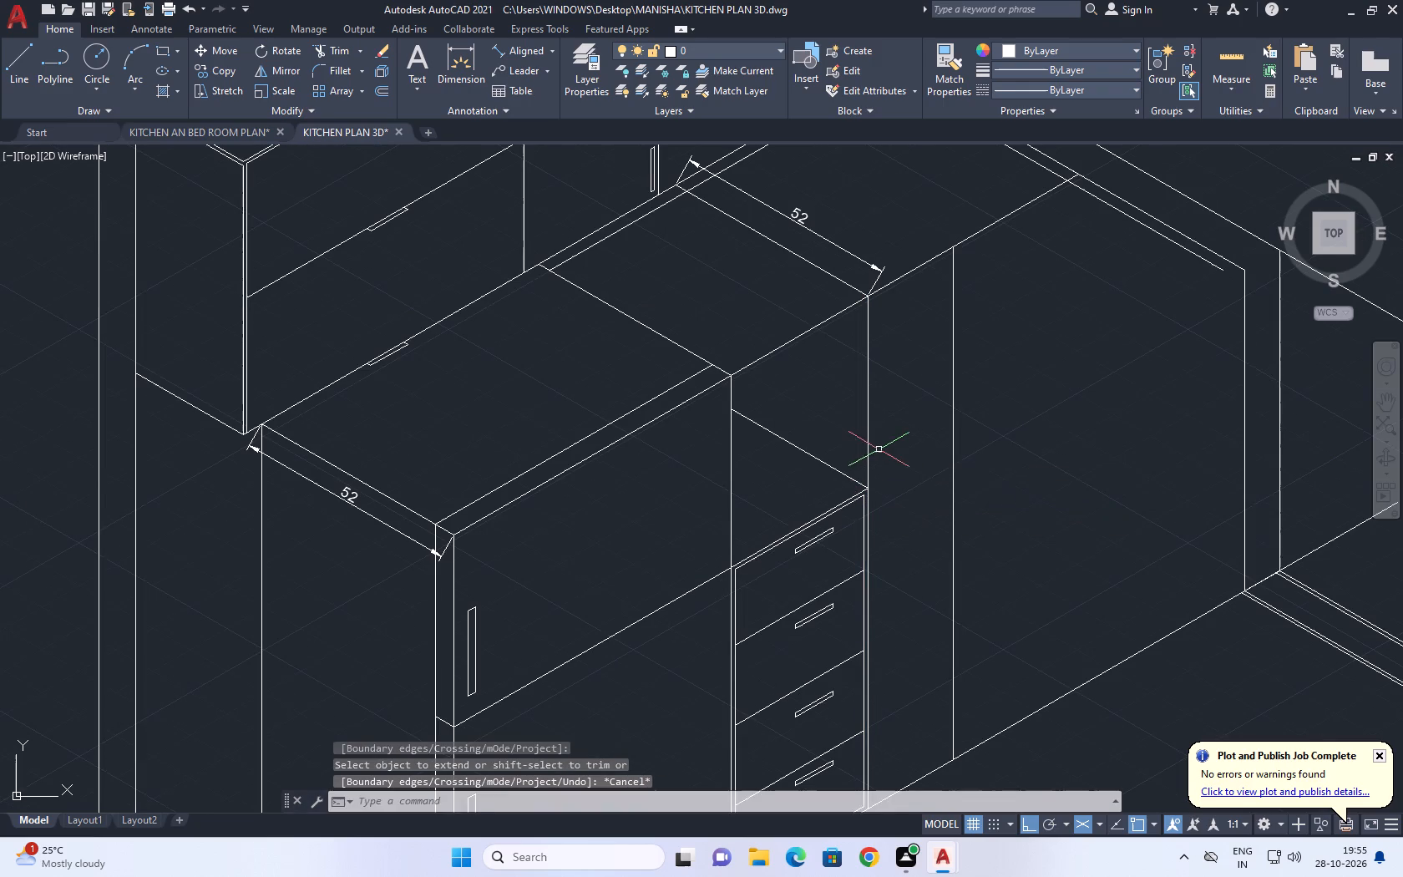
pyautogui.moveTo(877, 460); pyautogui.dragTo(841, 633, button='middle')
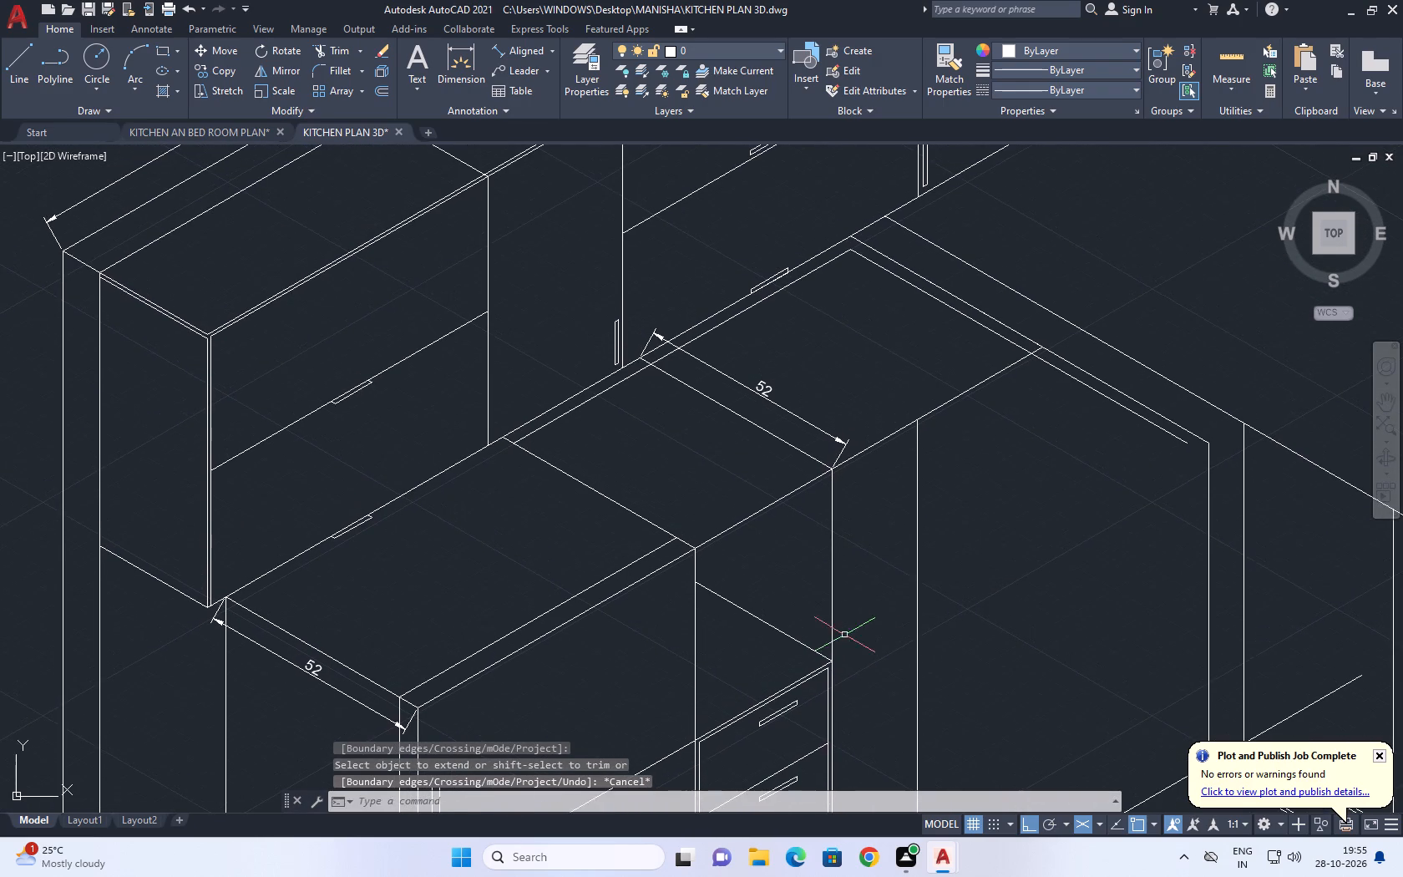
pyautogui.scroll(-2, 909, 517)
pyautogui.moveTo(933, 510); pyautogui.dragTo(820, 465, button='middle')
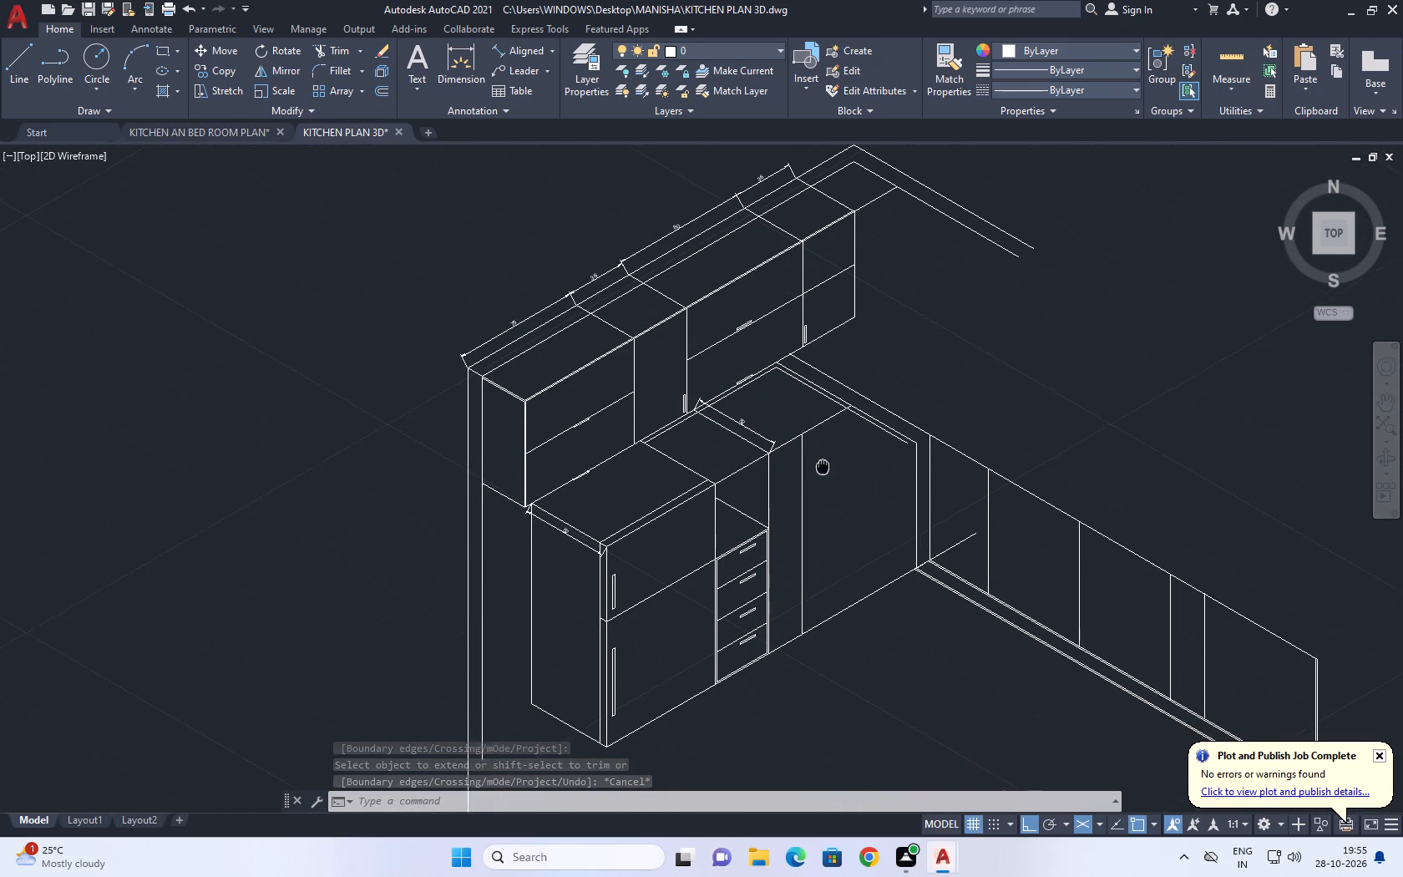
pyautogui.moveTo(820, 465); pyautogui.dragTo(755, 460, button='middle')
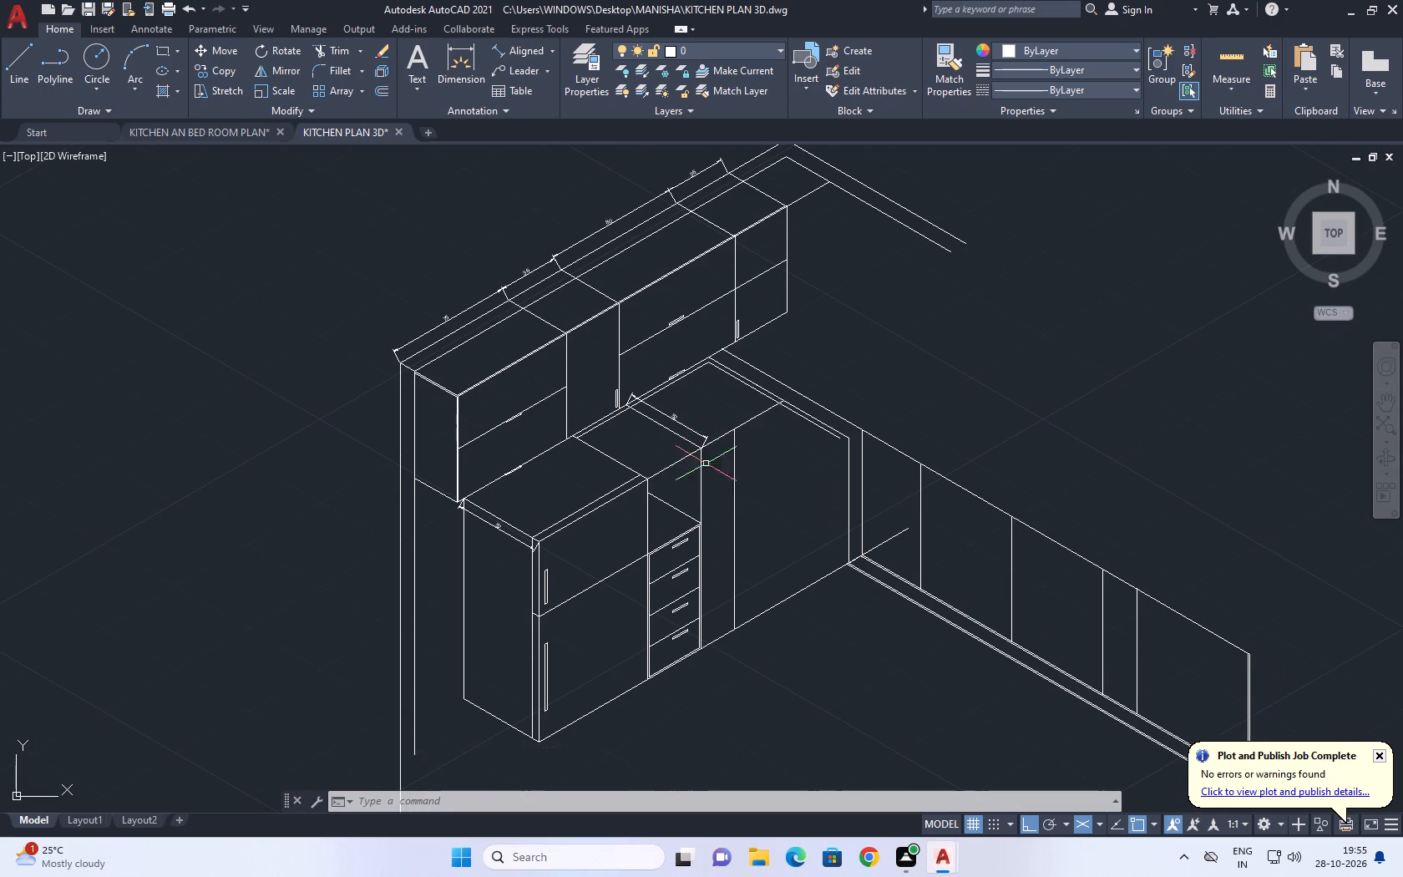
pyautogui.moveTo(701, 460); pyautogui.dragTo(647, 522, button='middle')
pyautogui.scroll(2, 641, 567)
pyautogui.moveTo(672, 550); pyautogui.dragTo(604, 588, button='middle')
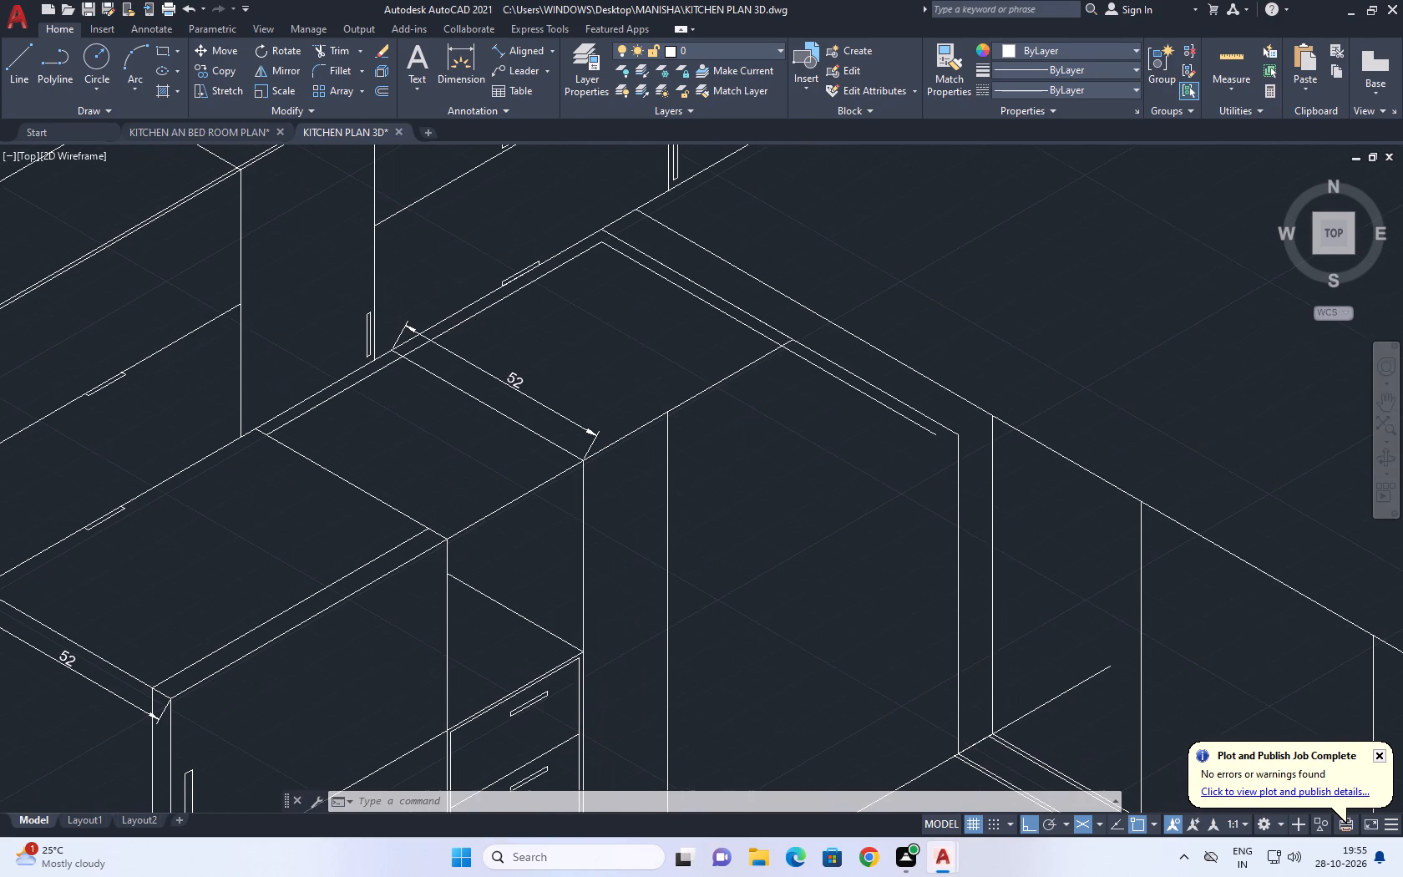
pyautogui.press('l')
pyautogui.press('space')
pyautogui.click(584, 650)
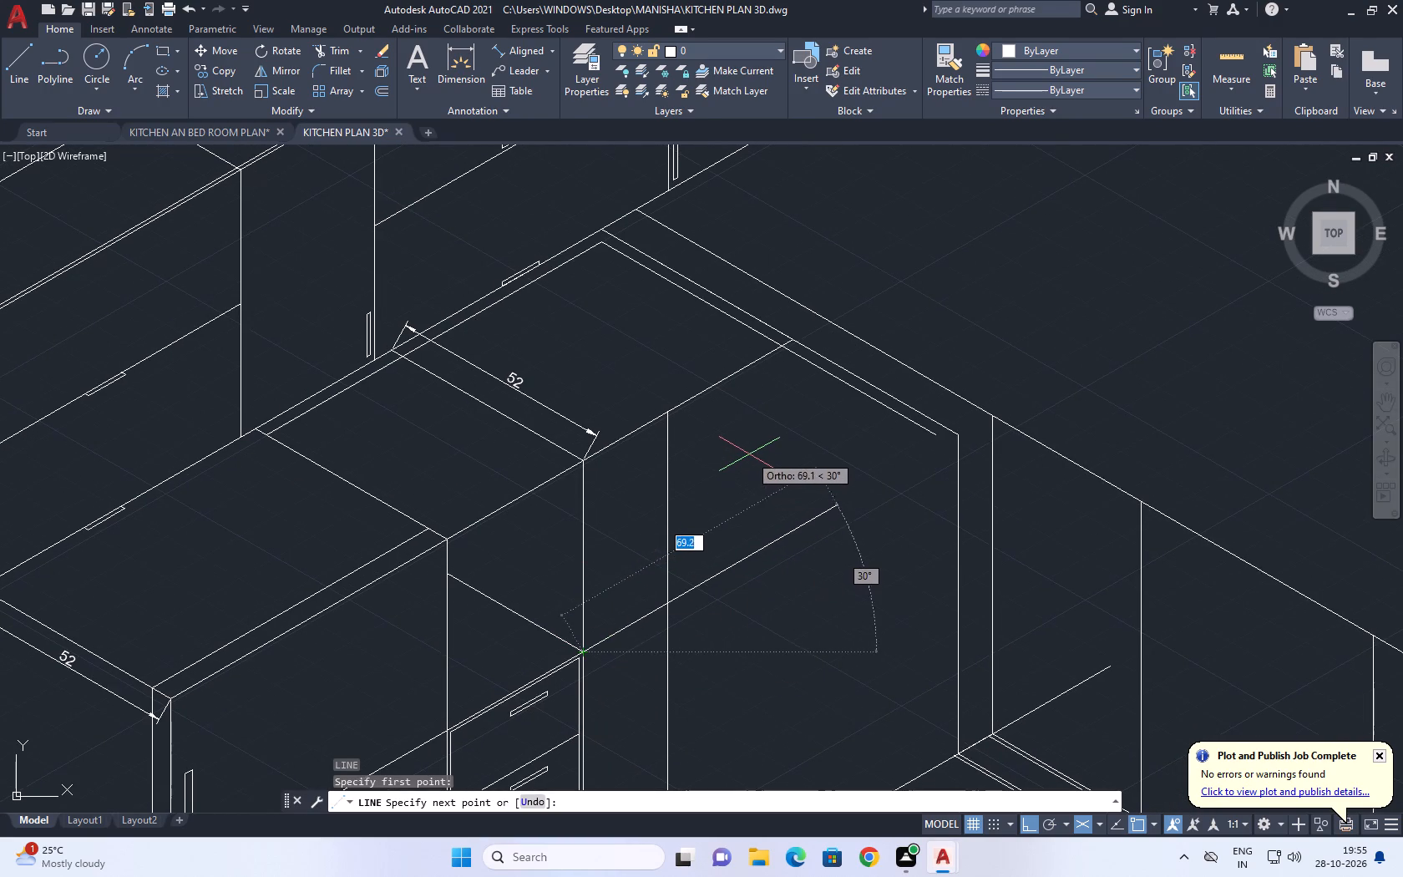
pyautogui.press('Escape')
# Delete the 52 depth dimension on the countertop section above the drawer stack.
pyautogui.moveTo(661, 454); pyautogui.dragTo(671, 460, button='middle')
pyautogui.scroll(-1, 624, 472)
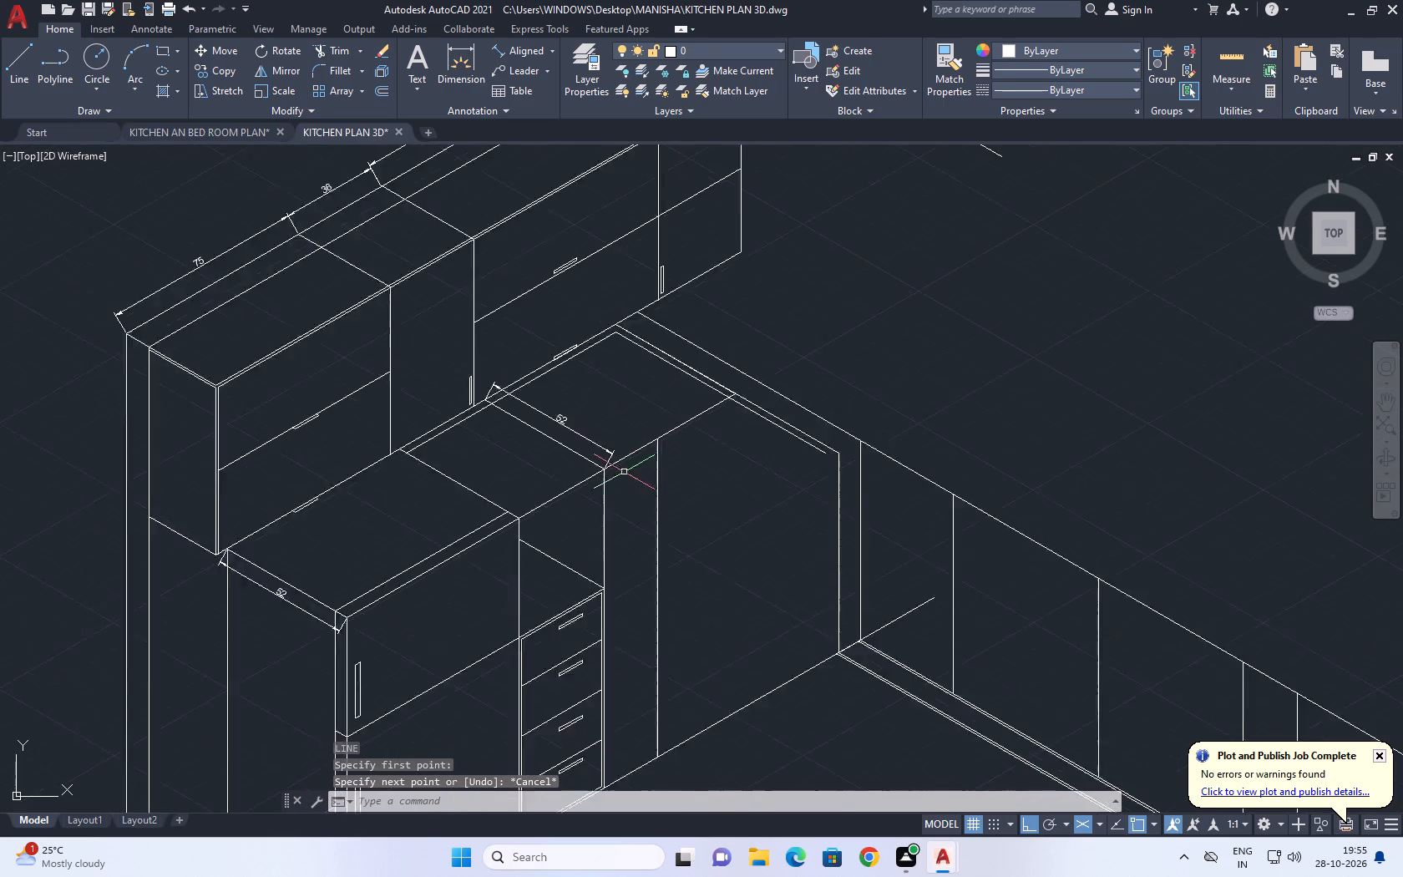
pyautogui.scroll(-1, 624, 472)
pyautogui.moveTo(712, 413); pyautogui.dragTo(661, 362, button='middle')
pyautogui.scroll(3, 538, 399)
pyautogui.click(561, 392)
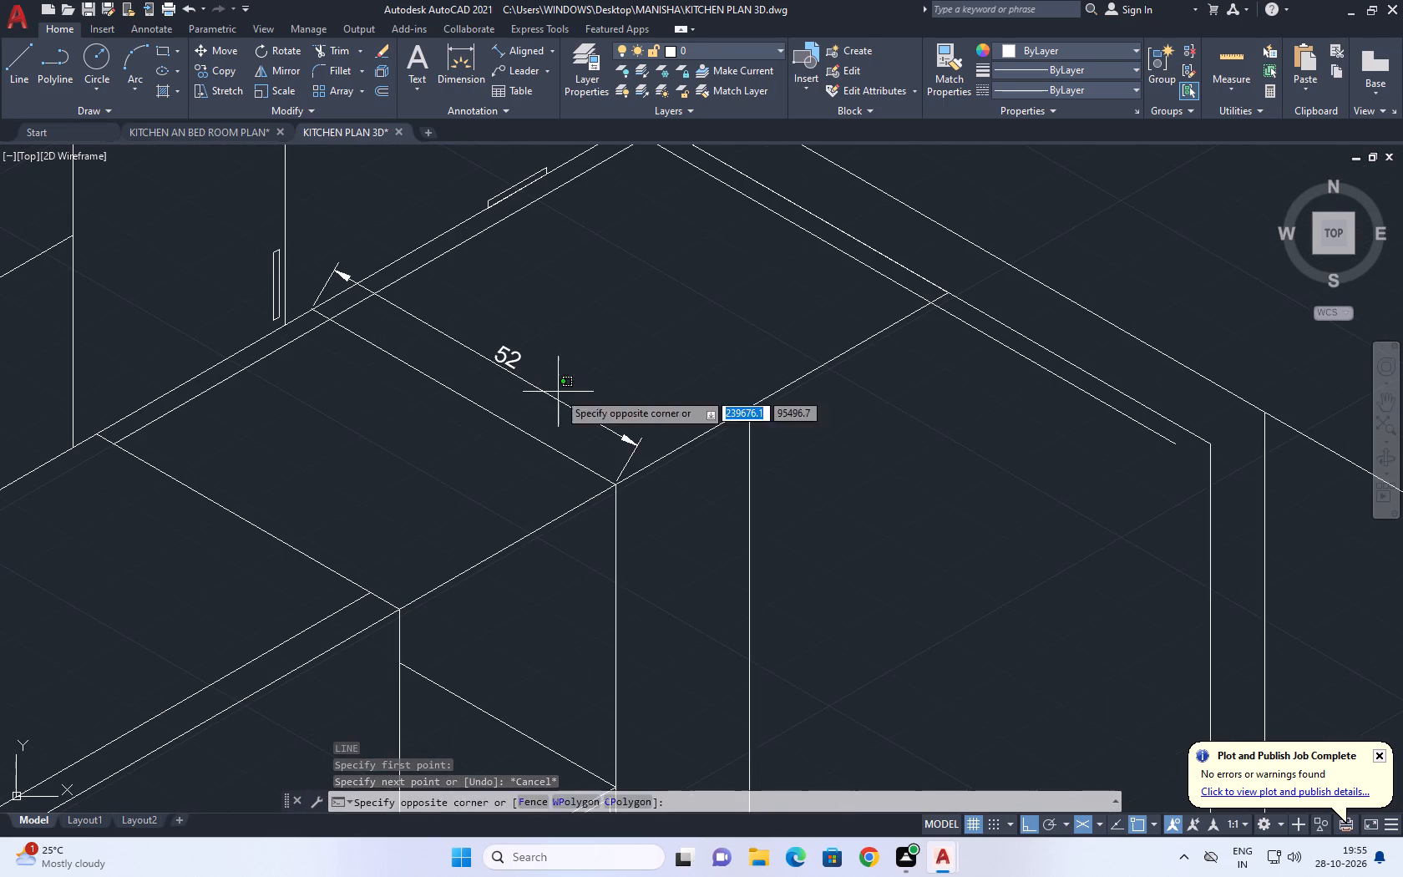
pyautogui.click(537, 393)
pyautogui.press('Delete')
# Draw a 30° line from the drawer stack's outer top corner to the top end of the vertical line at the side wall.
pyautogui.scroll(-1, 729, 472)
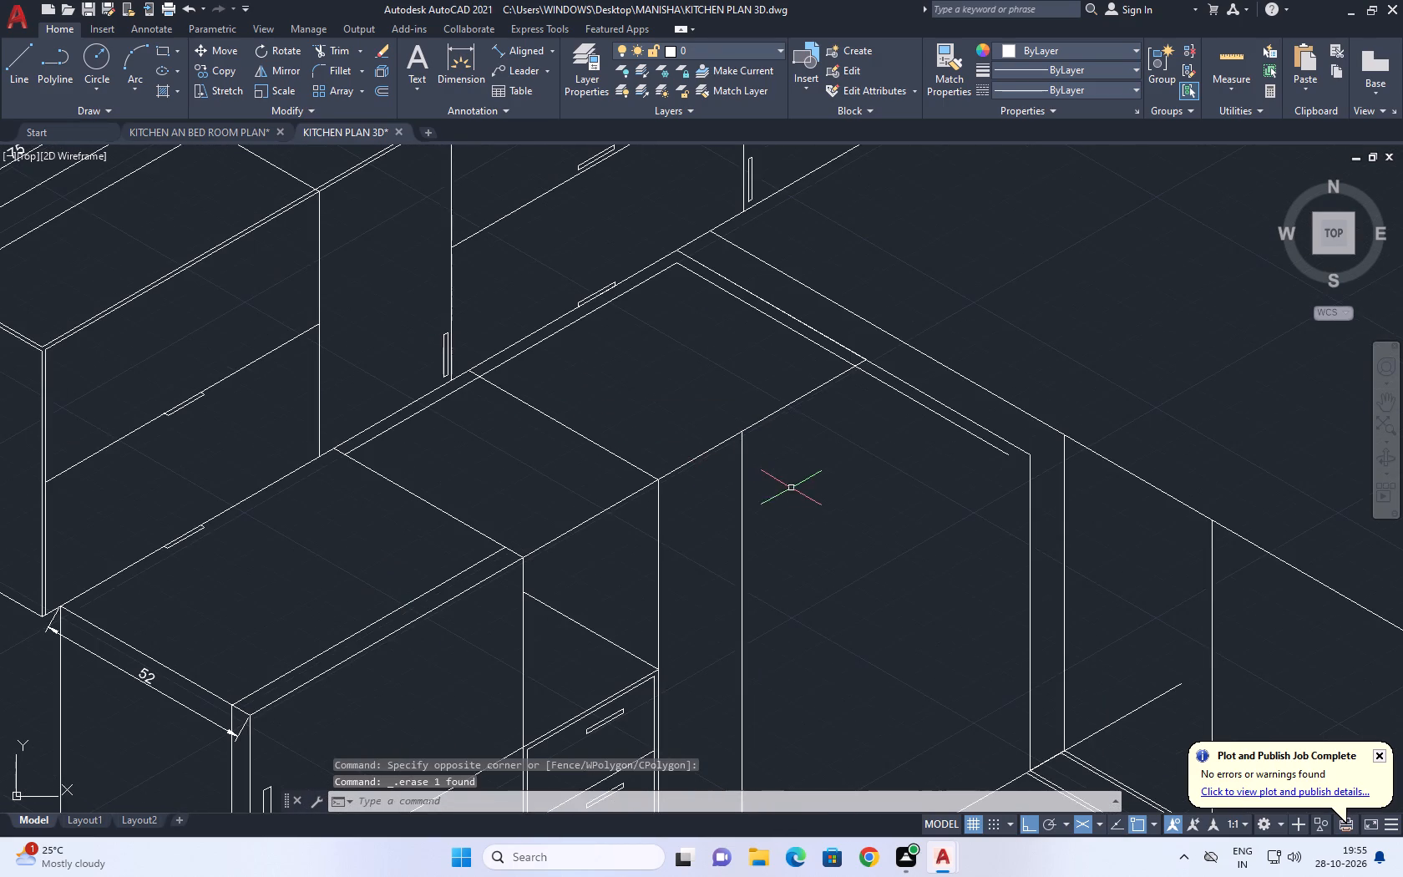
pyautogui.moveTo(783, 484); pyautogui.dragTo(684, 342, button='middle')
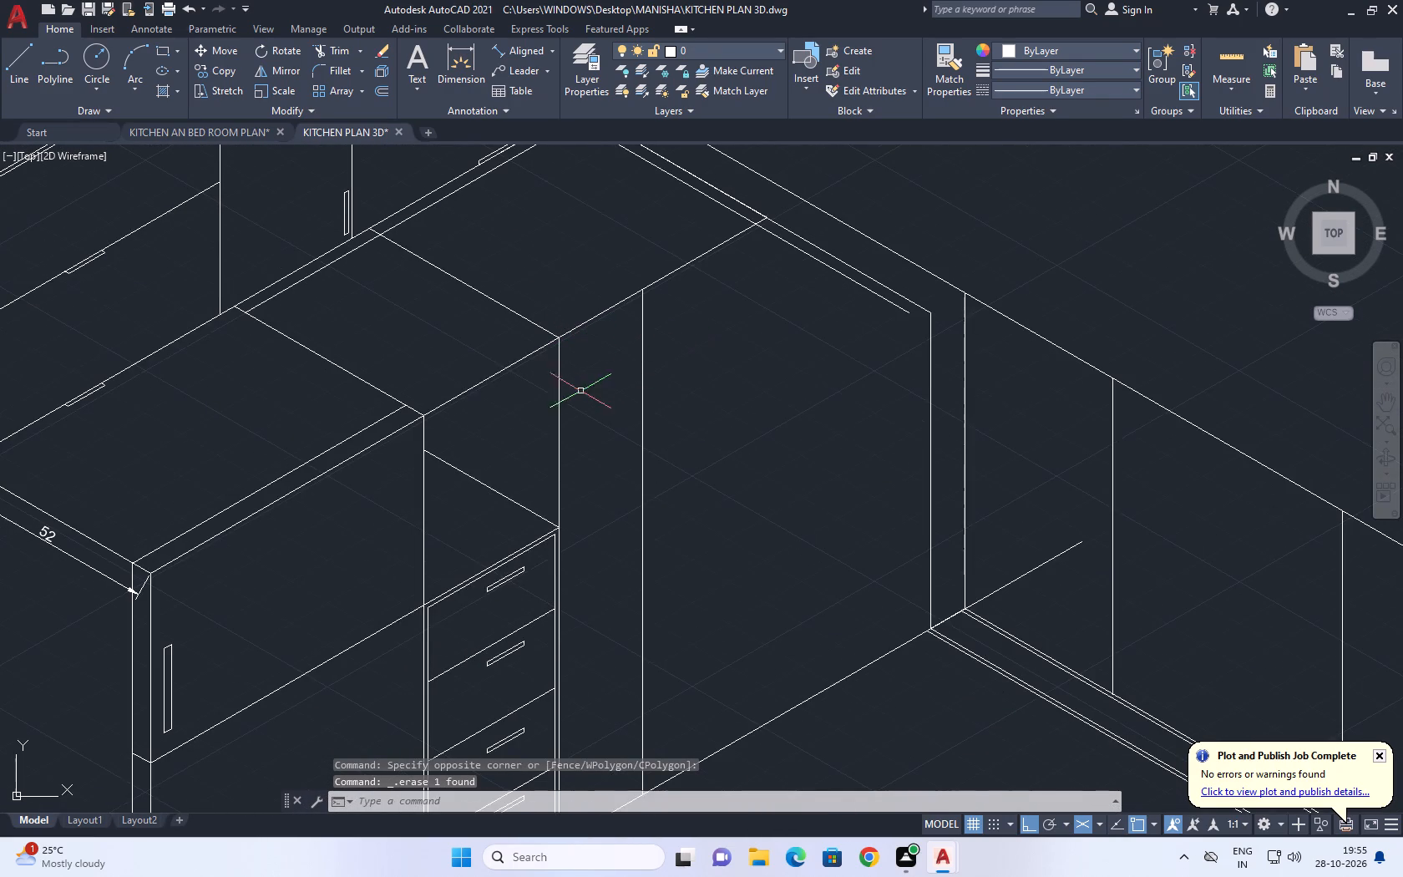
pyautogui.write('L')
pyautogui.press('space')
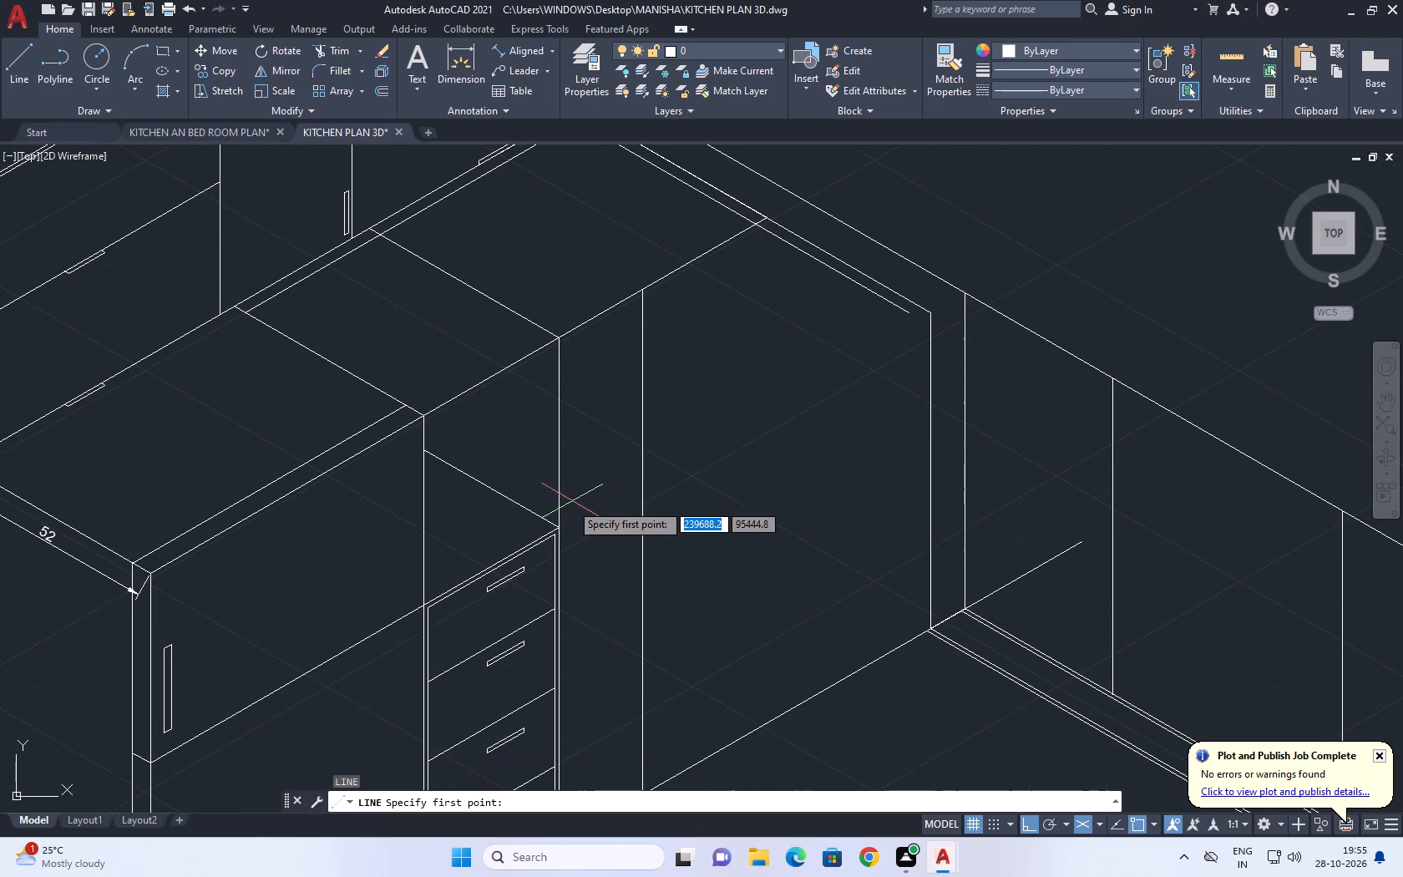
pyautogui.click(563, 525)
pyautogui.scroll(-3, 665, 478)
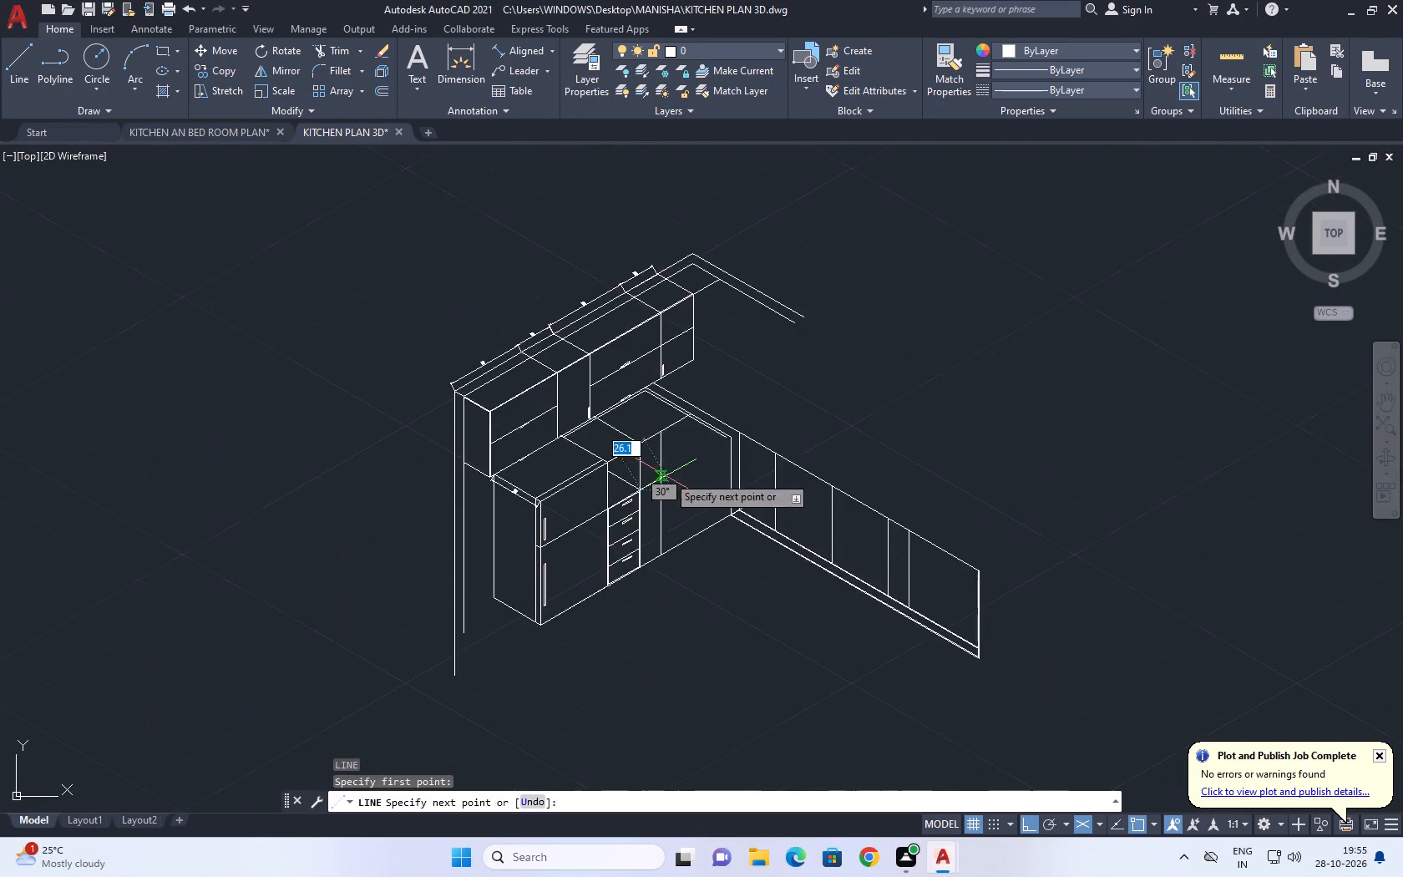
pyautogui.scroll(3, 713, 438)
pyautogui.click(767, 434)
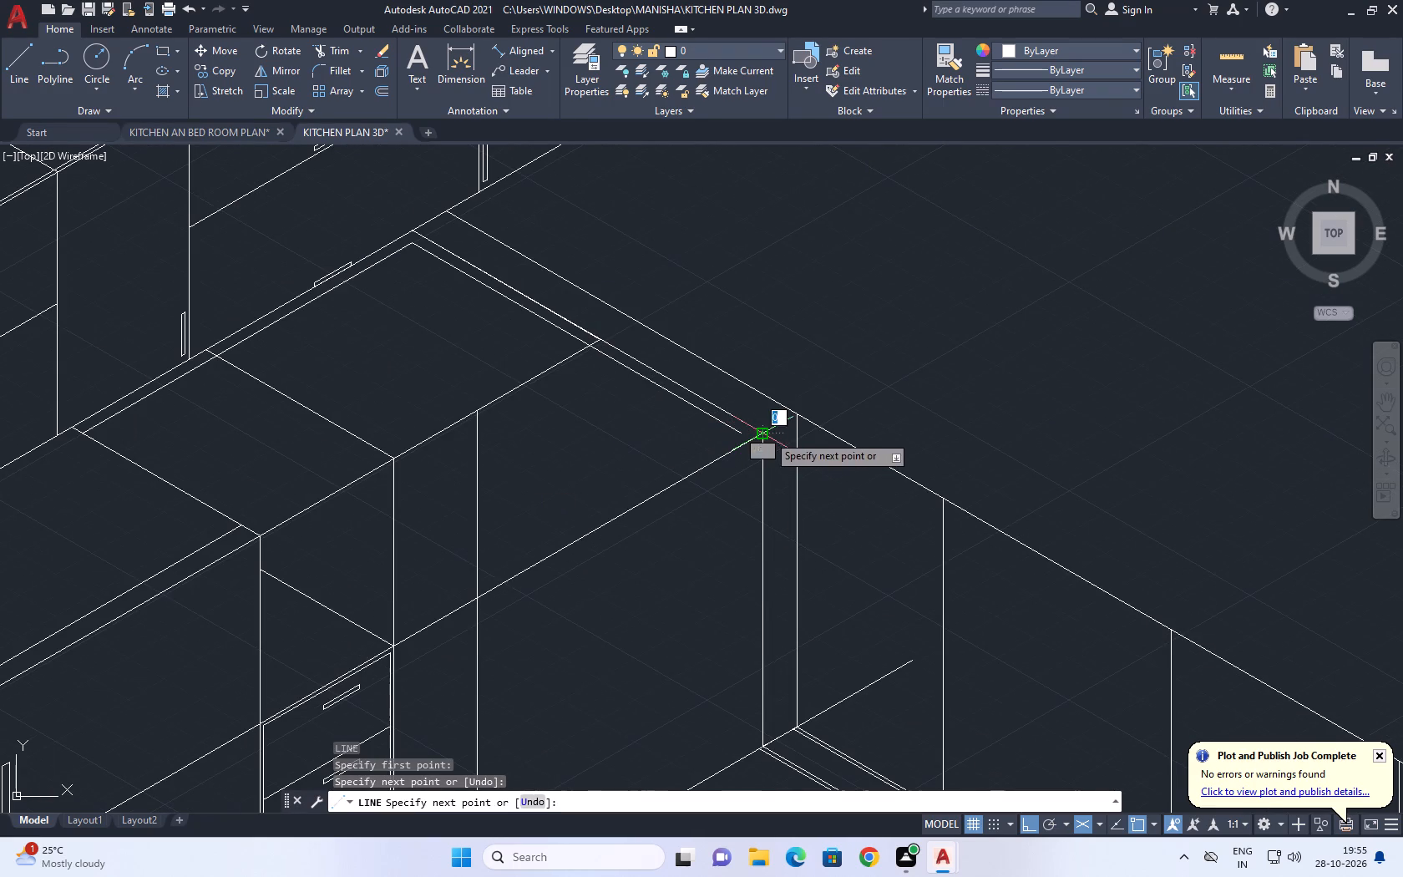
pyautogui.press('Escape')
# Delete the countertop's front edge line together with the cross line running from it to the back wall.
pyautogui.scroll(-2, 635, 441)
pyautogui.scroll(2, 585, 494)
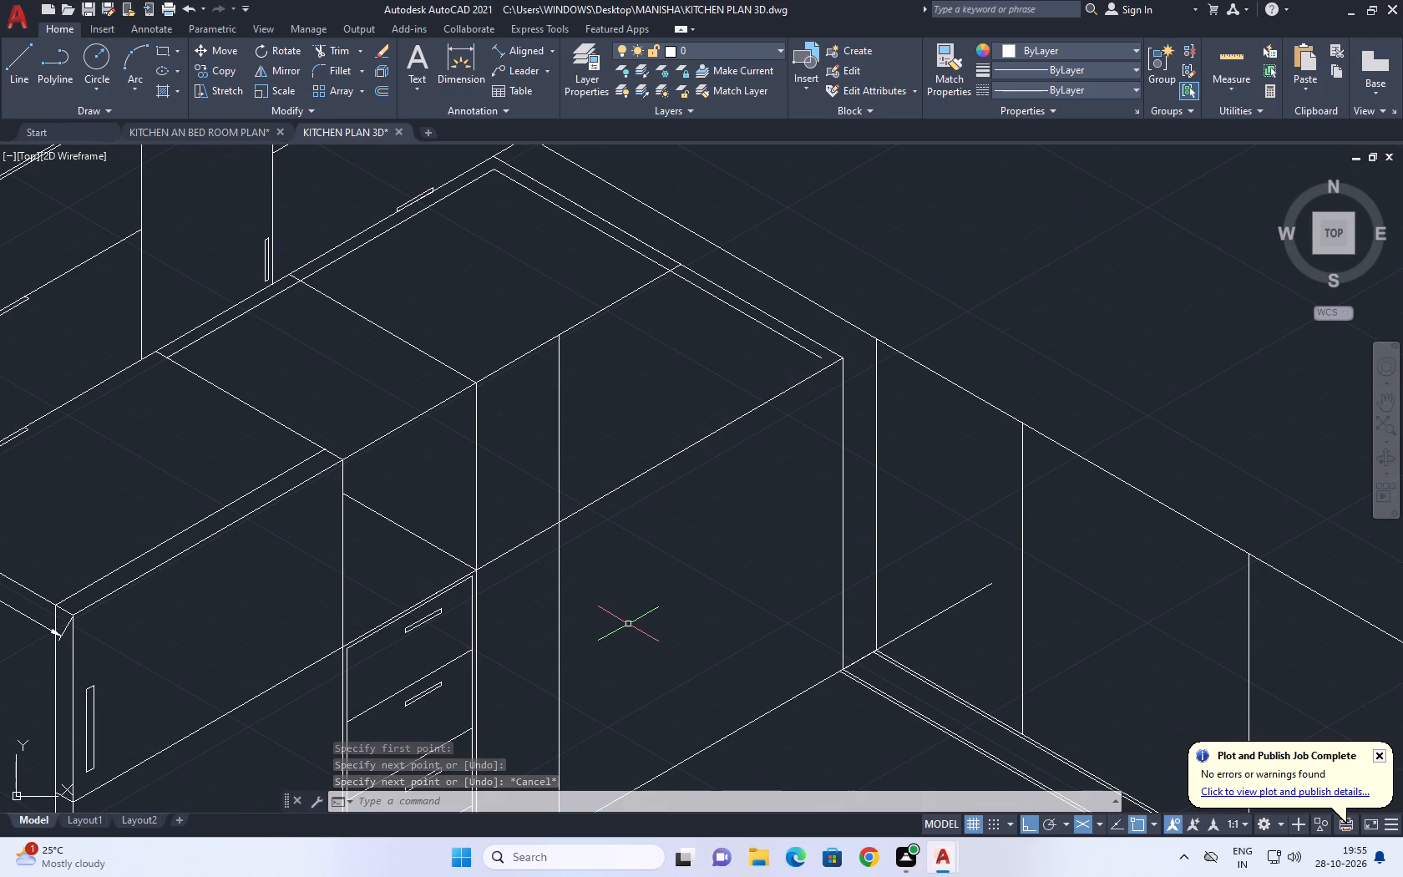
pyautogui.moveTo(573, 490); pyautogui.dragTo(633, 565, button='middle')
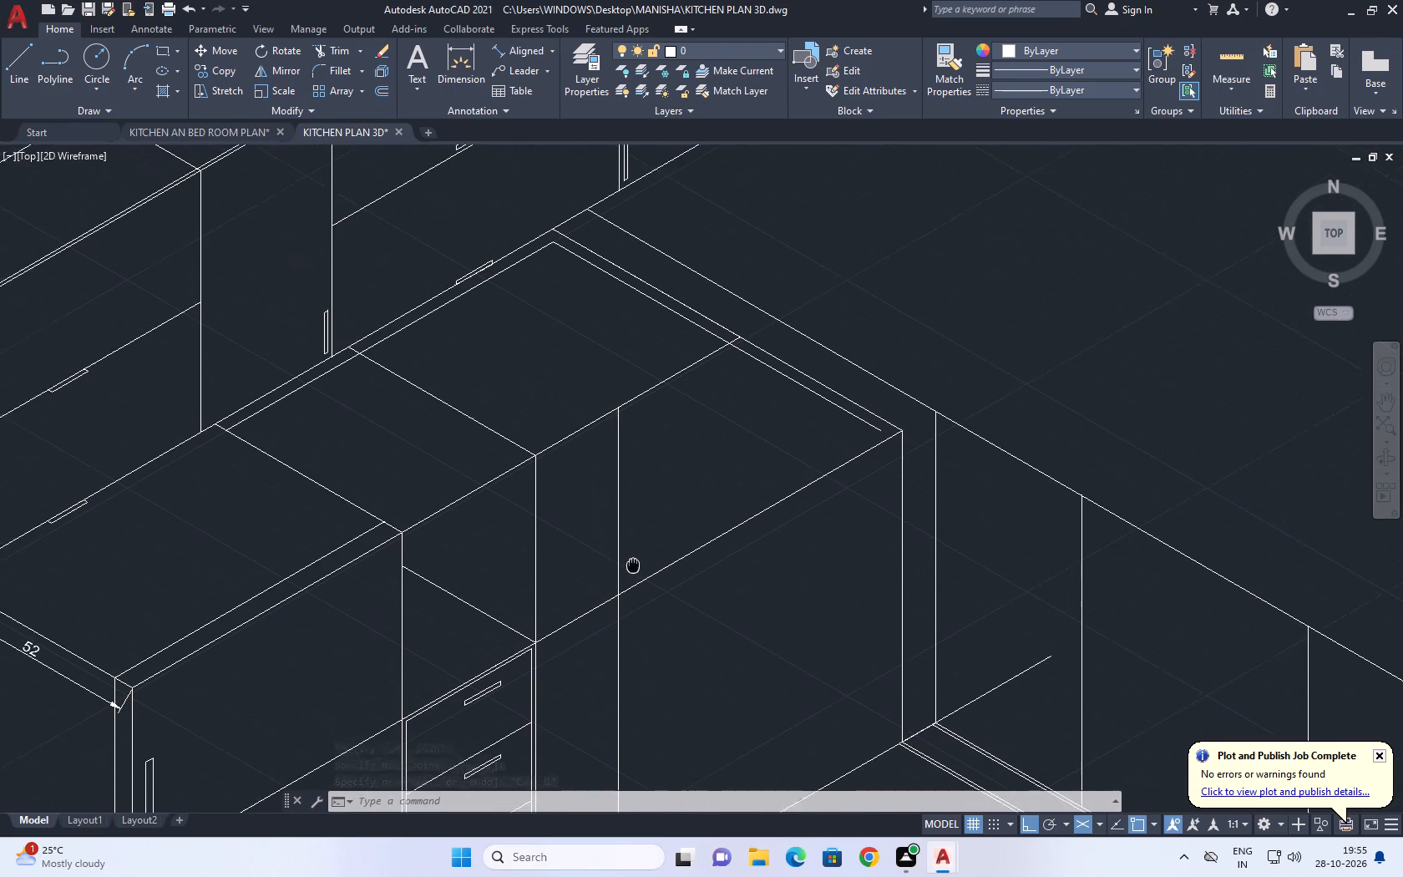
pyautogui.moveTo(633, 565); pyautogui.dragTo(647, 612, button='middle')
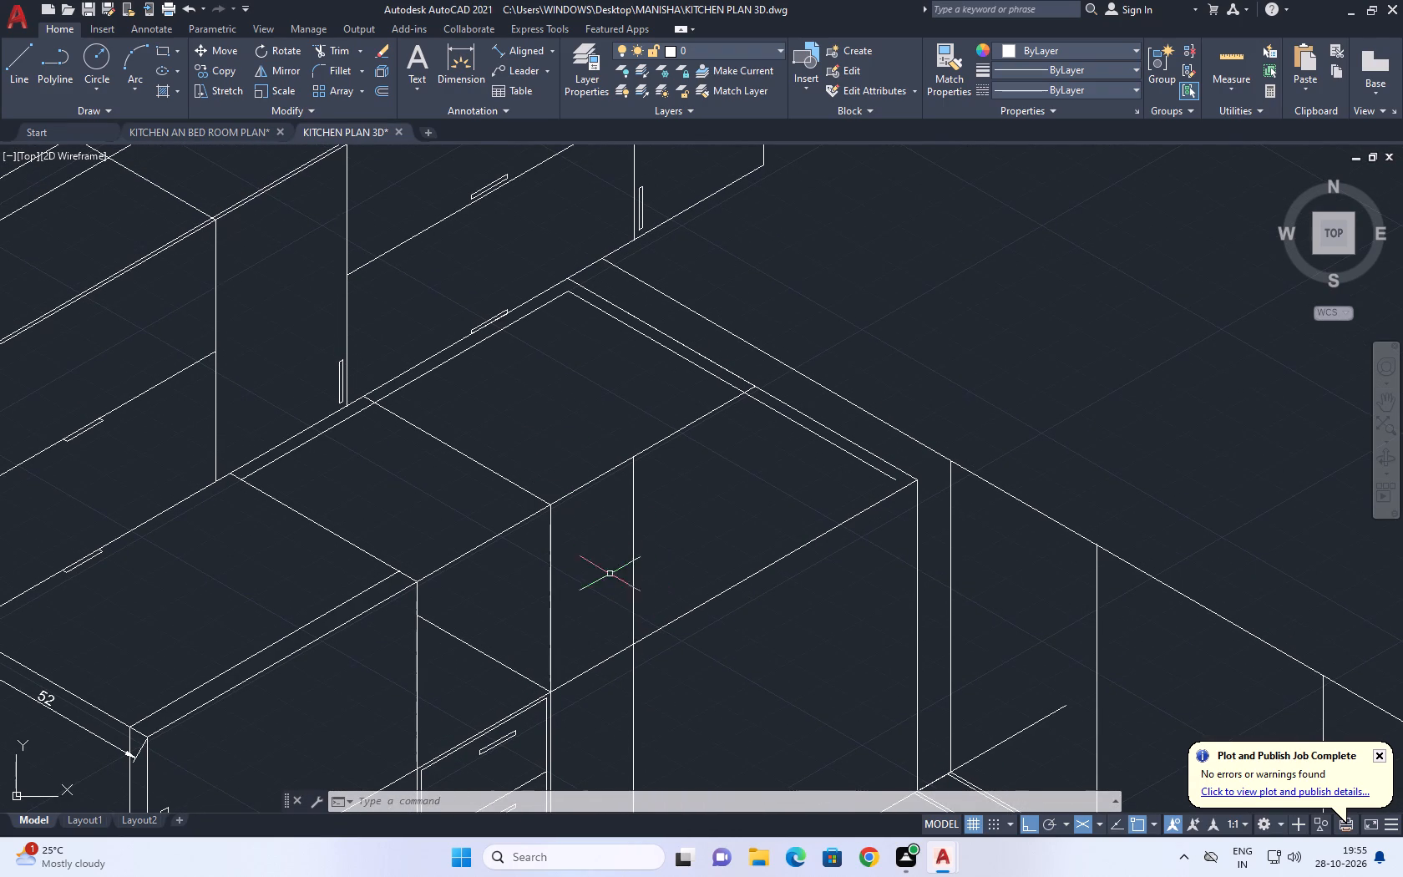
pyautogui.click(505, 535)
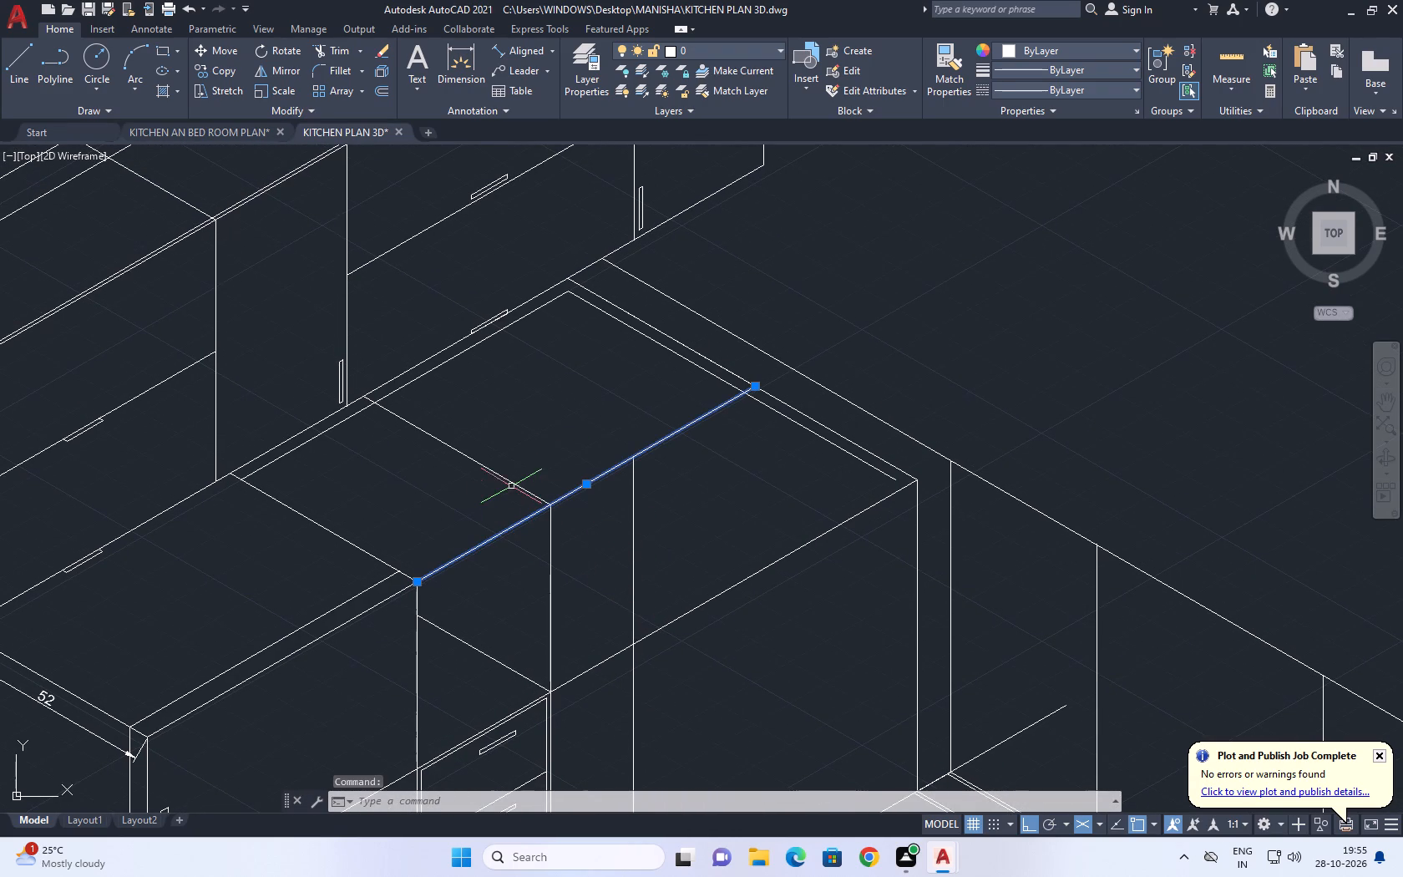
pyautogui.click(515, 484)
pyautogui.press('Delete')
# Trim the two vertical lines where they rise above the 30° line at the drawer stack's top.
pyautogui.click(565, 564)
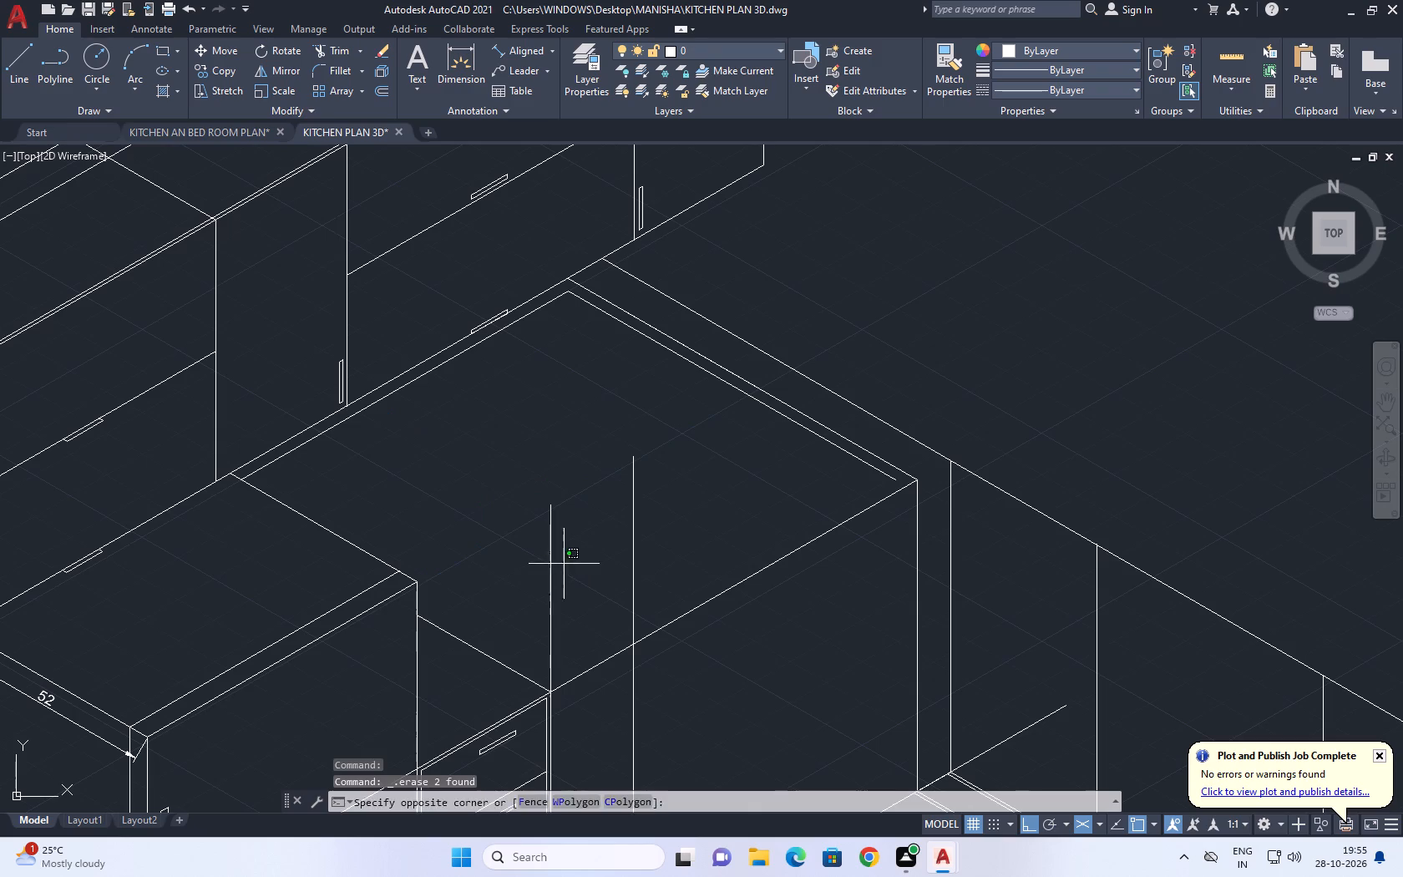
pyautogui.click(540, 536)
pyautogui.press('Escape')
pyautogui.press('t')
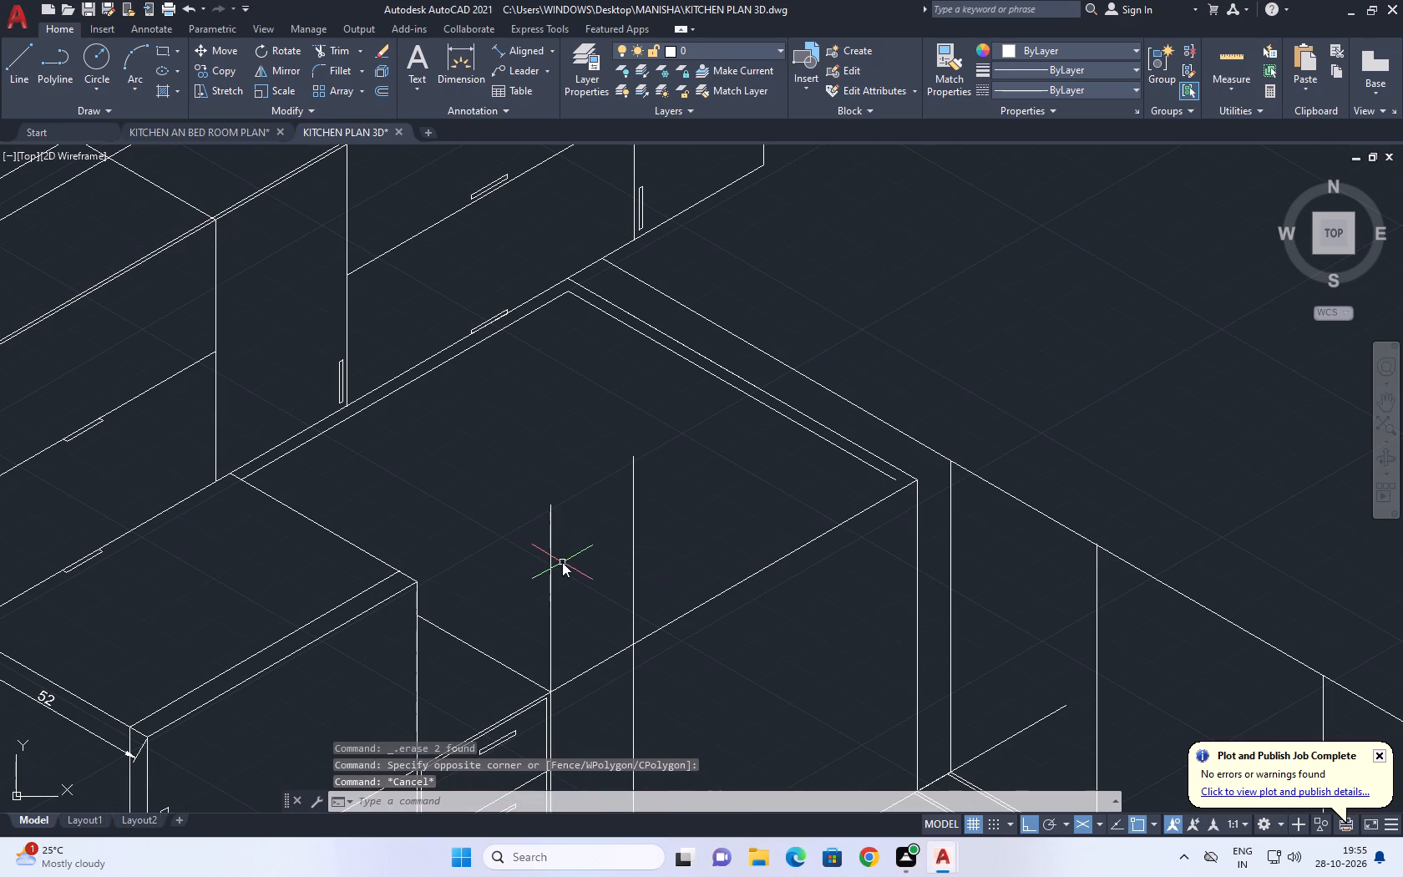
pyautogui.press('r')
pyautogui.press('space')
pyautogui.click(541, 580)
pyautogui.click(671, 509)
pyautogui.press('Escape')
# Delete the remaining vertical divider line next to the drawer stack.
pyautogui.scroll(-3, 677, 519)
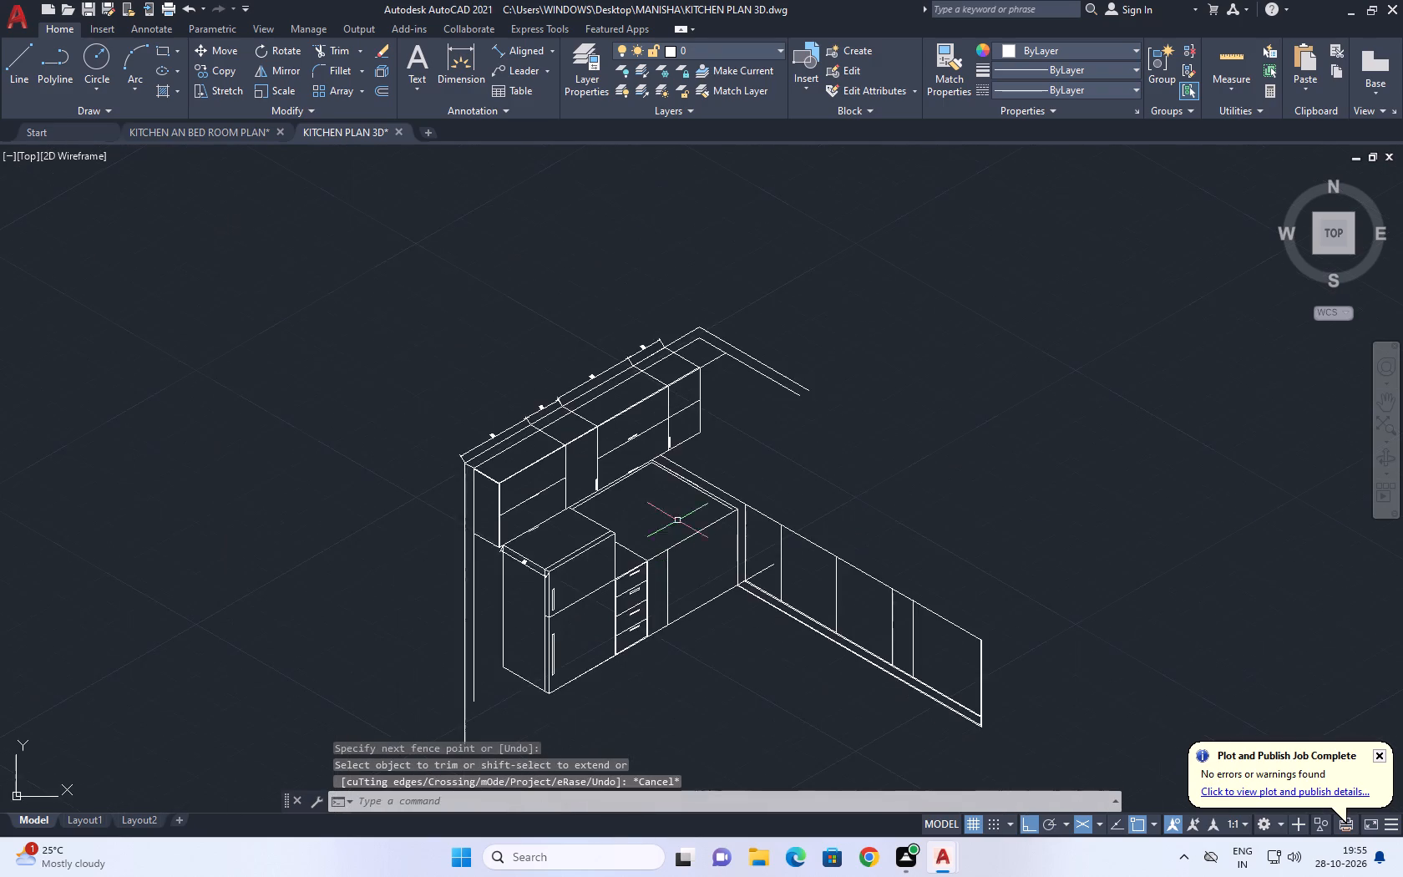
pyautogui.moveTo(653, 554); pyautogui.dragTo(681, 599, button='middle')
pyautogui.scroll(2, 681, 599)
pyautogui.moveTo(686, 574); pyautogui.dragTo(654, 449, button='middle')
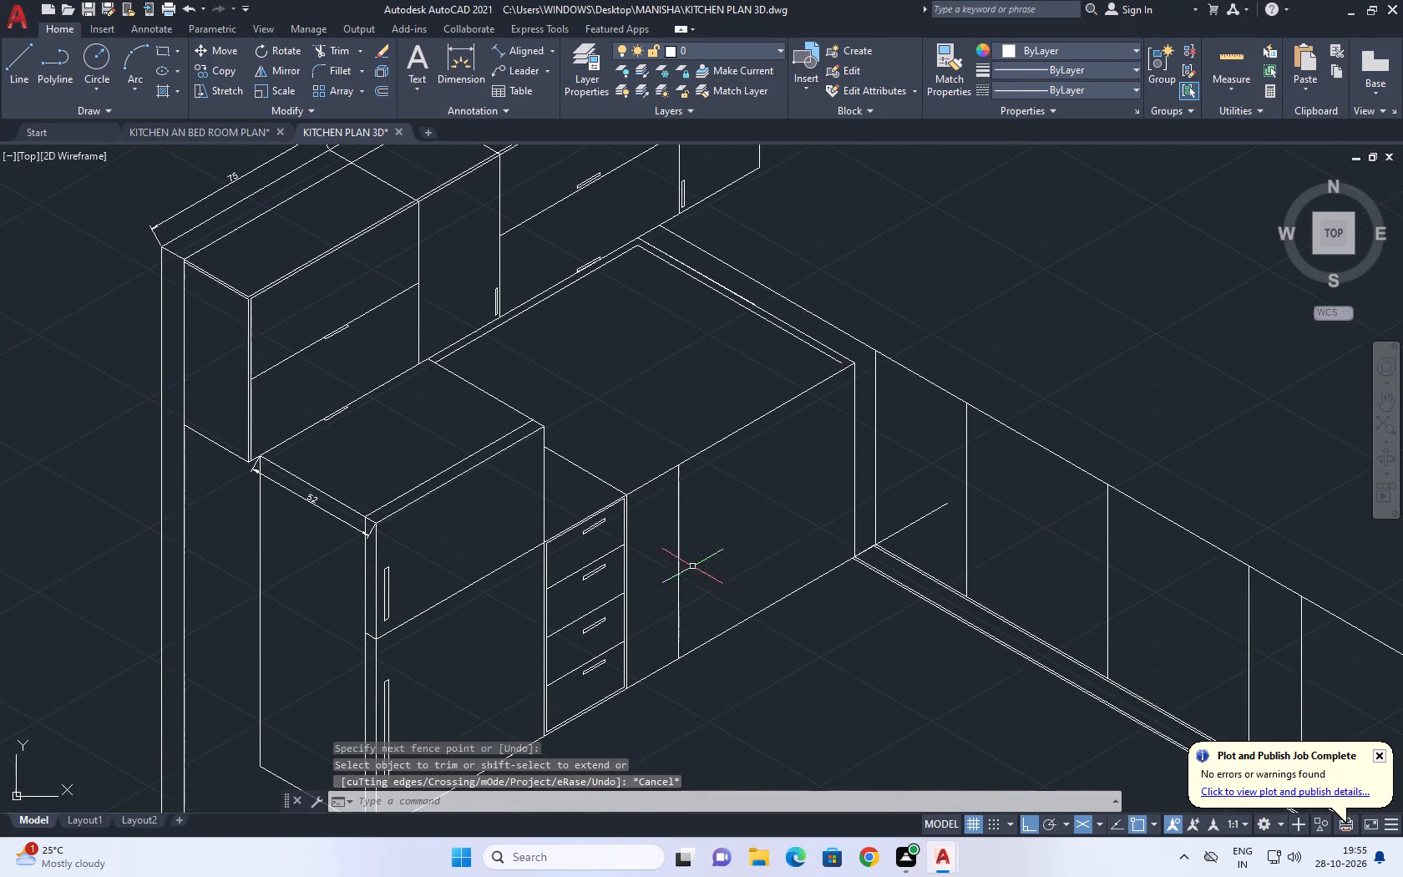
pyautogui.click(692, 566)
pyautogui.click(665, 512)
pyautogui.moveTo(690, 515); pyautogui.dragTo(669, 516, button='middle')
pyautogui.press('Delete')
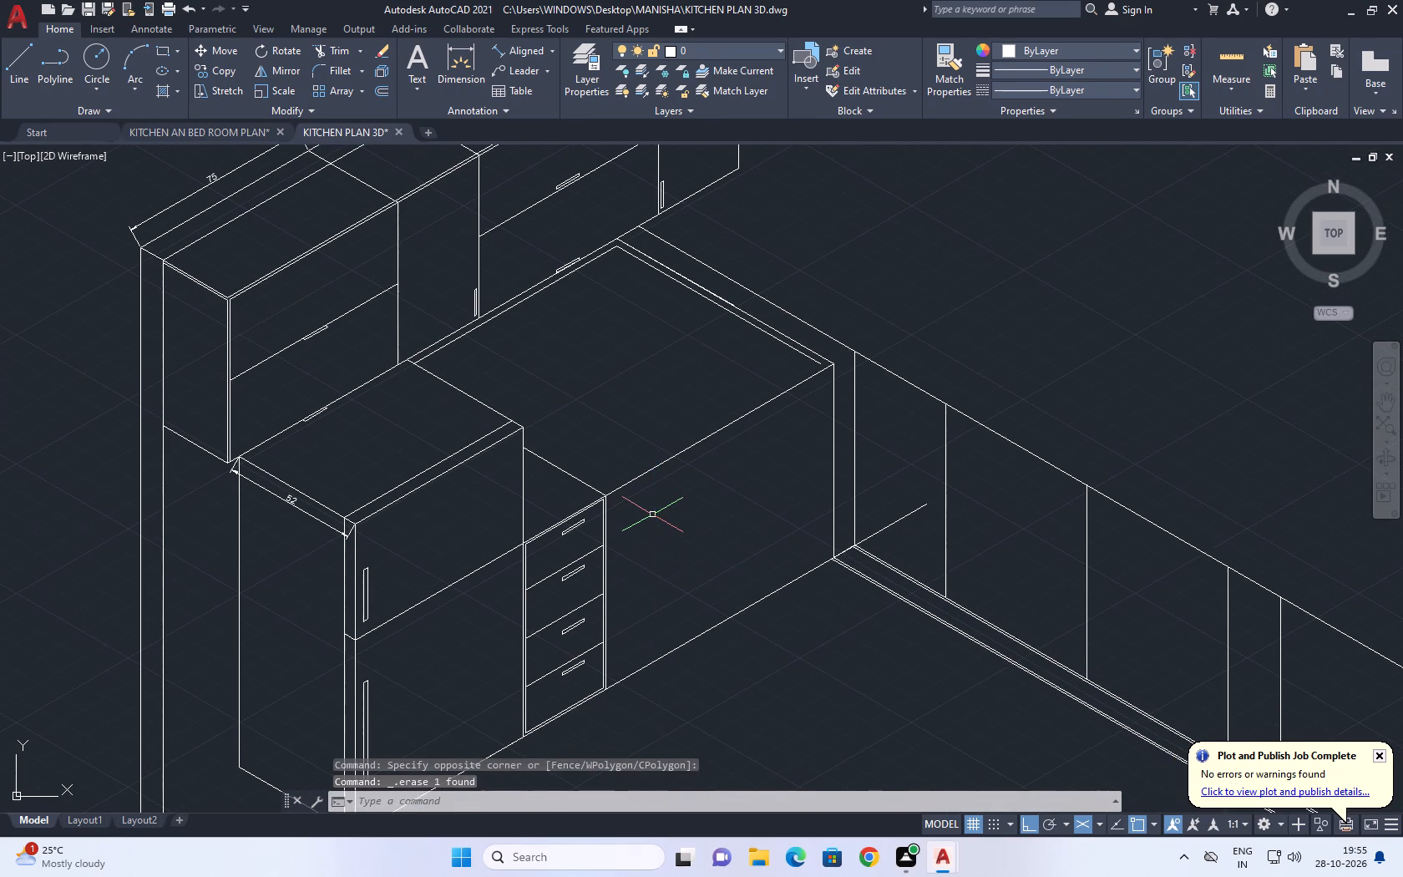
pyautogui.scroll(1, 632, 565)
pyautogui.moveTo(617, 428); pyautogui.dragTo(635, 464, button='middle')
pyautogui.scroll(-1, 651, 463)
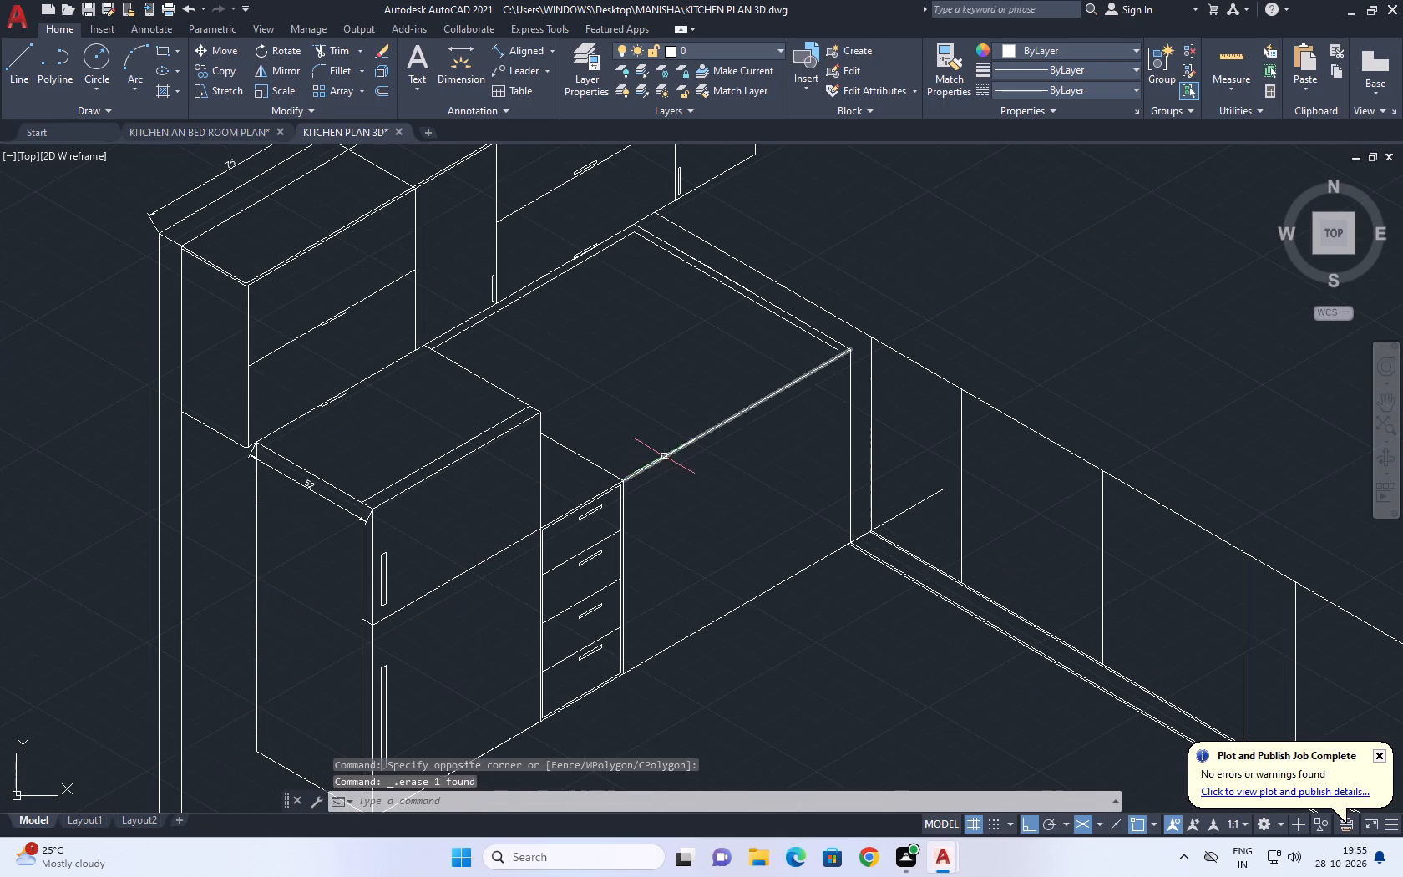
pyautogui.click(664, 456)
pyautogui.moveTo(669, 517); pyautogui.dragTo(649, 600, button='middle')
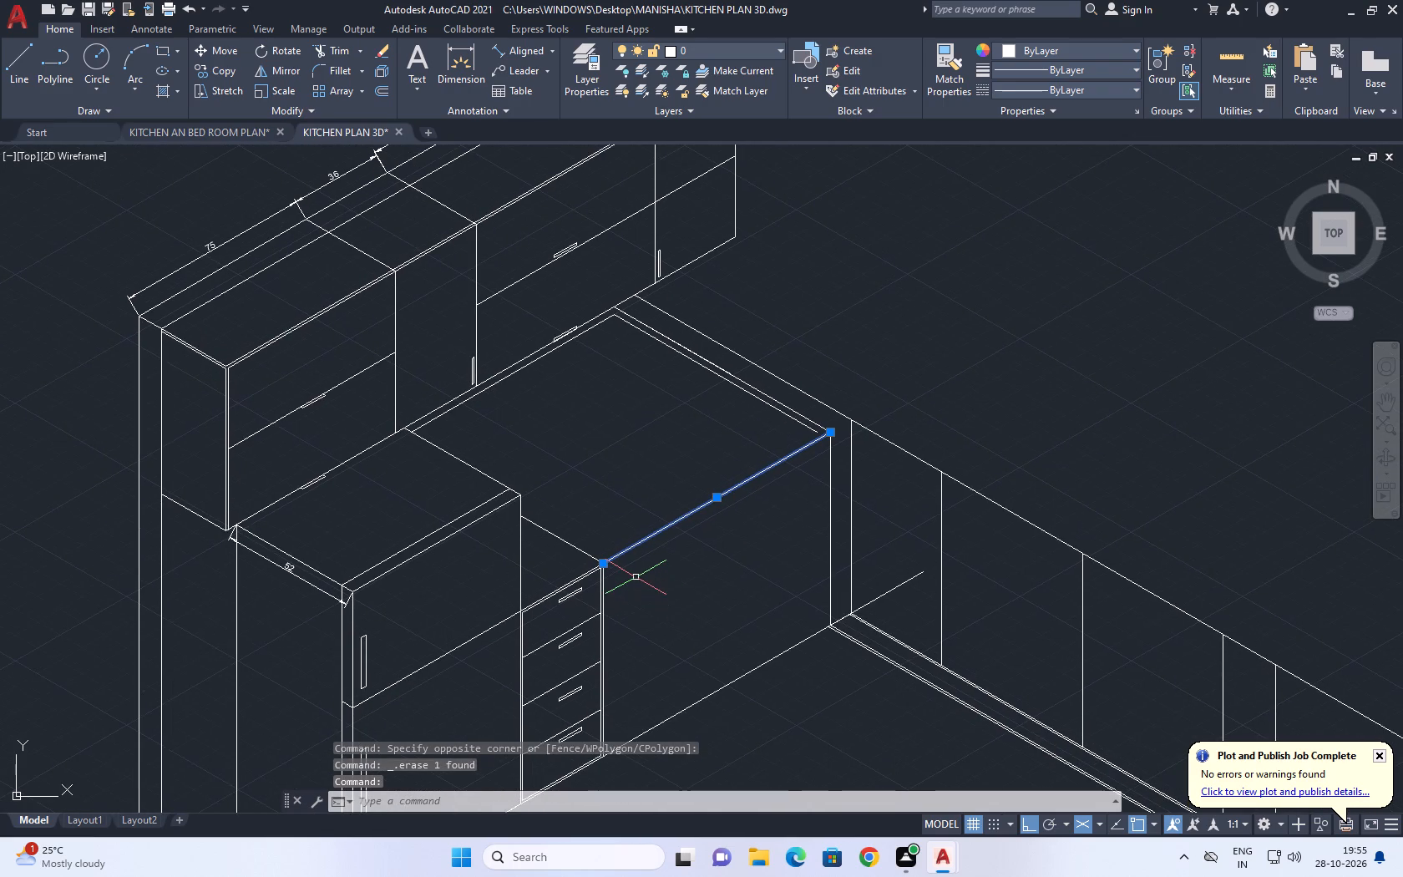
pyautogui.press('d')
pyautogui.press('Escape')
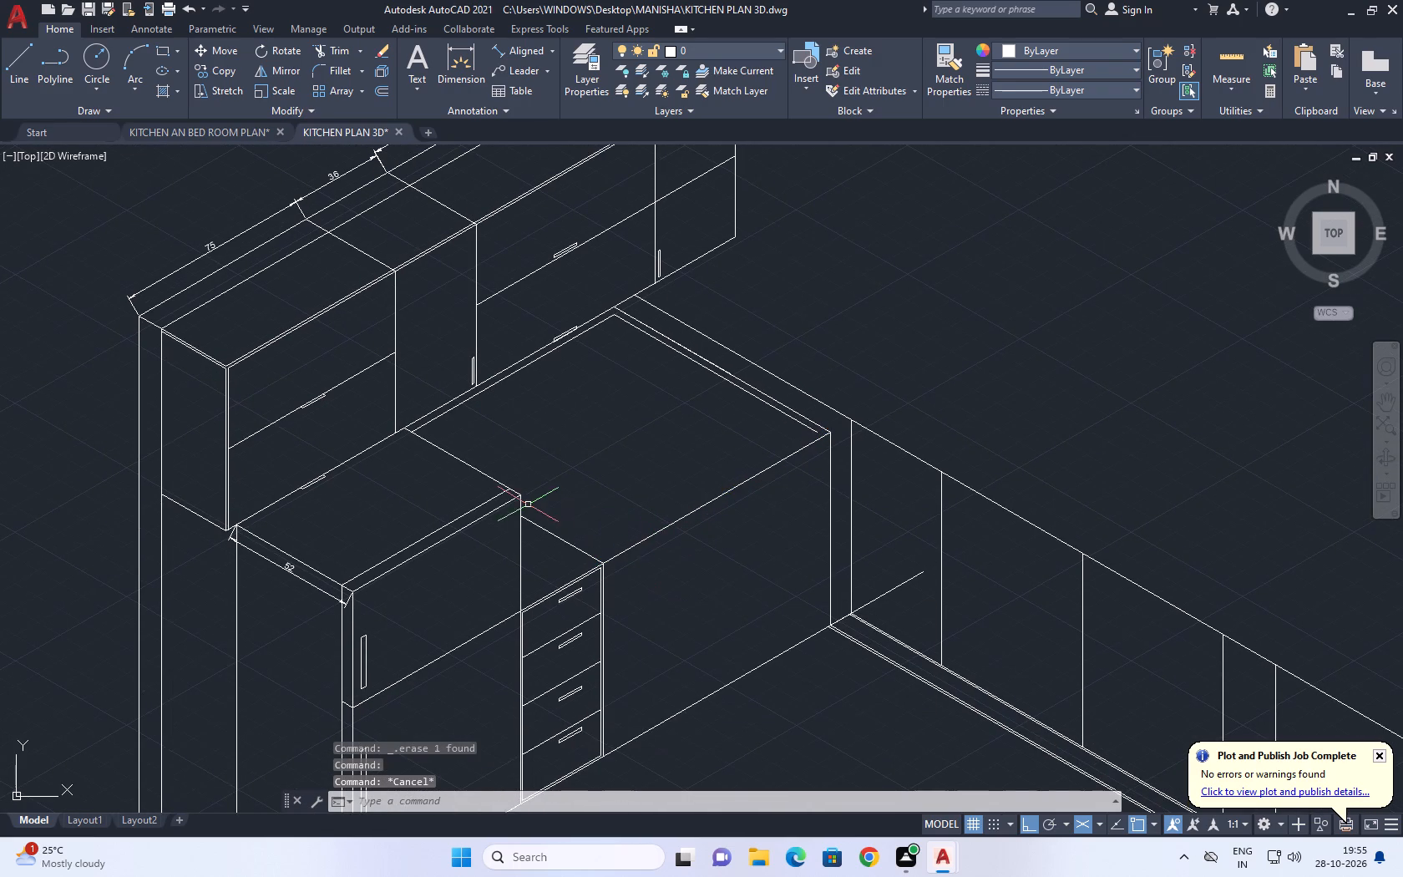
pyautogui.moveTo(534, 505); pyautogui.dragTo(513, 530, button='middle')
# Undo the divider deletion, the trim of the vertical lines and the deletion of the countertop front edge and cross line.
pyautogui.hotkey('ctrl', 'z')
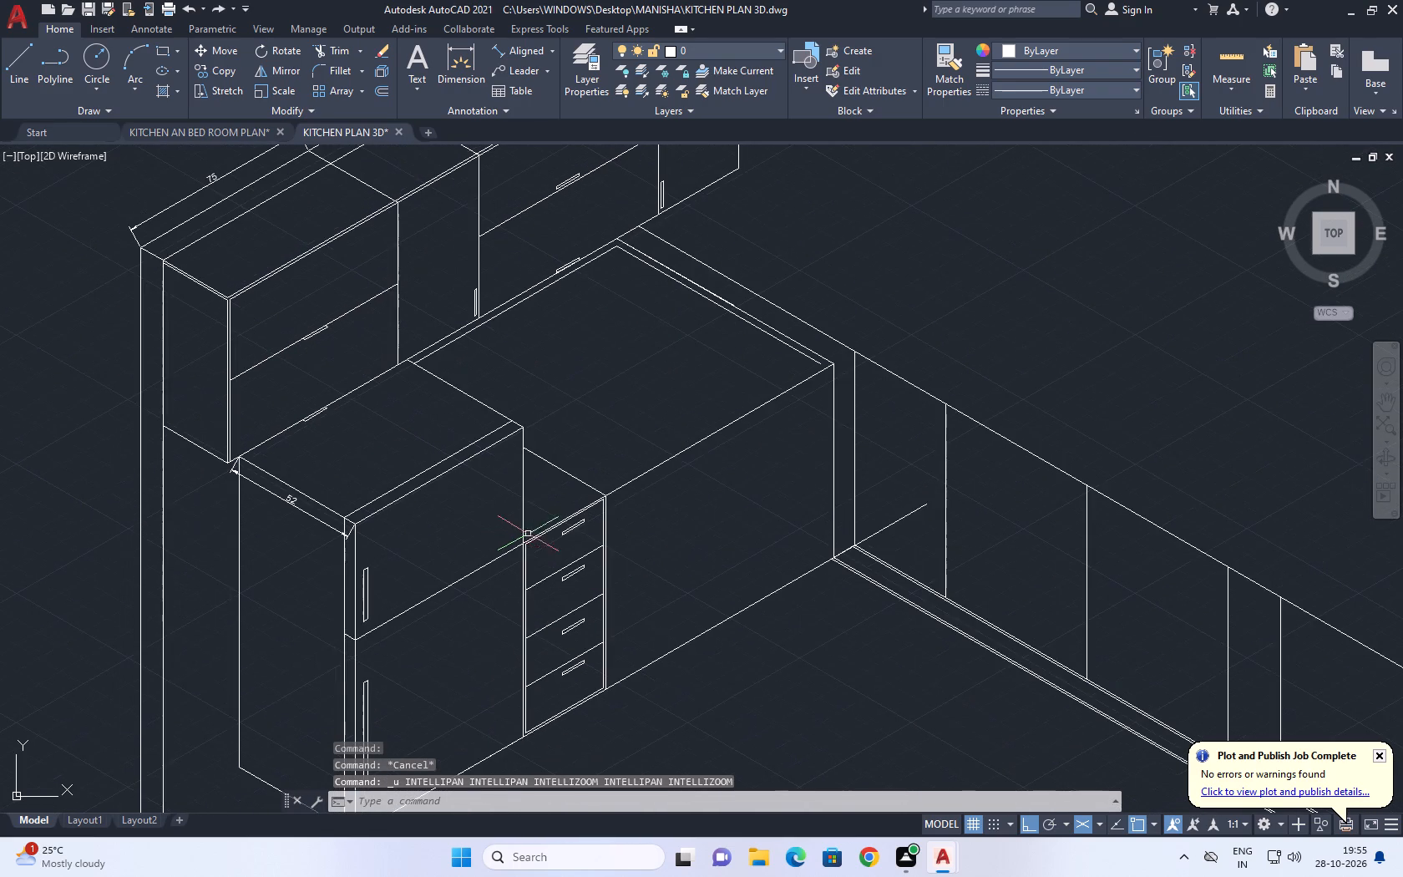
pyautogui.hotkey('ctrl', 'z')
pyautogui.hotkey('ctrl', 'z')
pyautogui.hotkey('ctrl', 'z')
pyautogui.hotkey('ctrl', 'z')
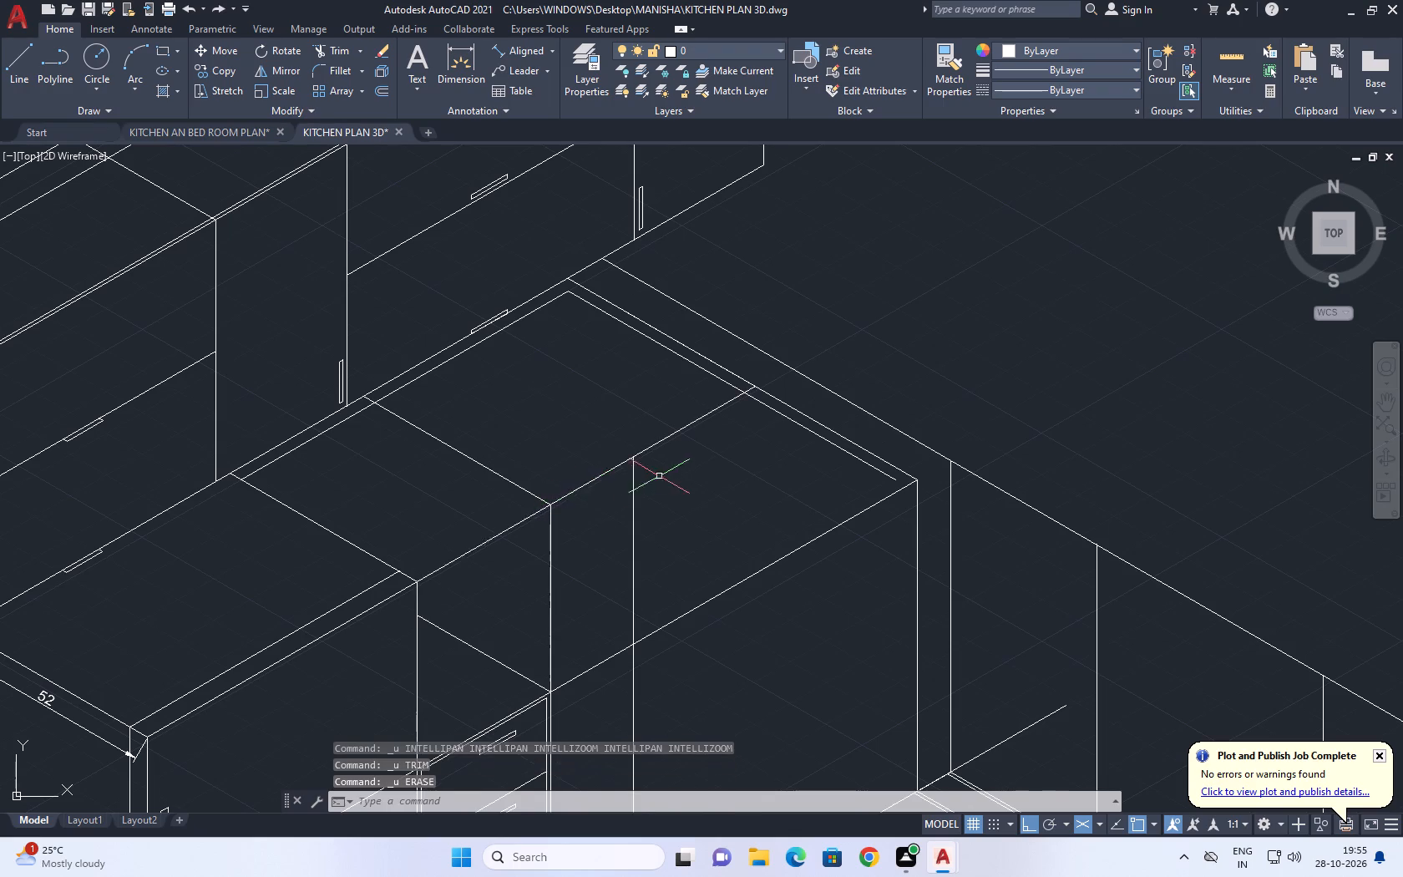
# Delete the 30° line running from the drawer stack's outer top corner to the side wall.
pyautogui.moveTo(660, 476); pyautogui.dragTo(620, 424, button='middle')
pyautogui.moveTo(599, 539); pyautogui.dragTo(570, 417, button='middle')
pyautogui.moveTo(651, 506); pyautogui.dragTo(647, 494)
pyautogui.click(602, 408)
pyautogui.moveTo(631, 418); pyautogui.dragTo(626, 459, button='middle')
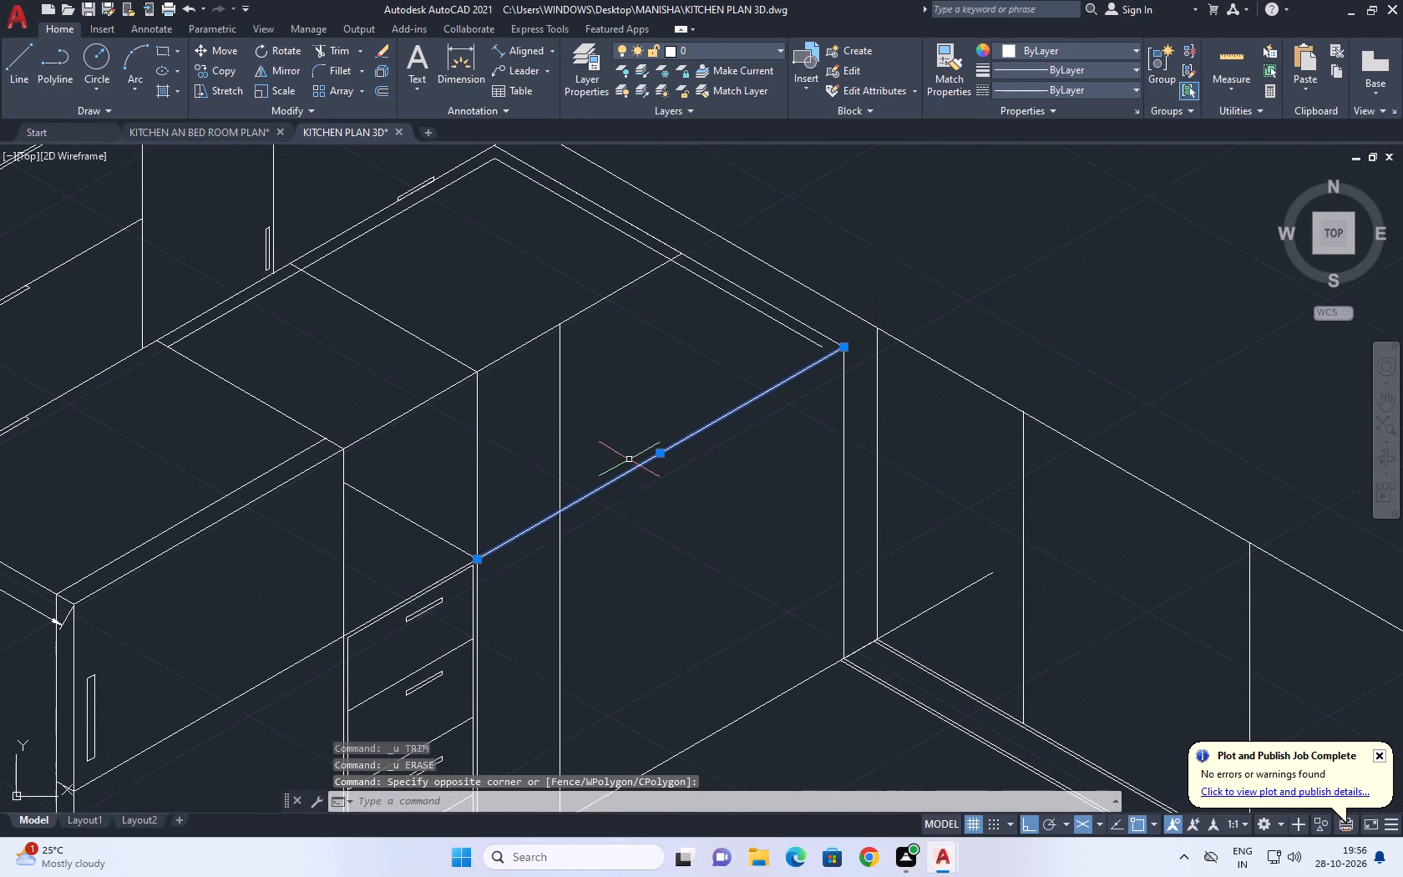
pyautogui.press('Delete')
# Delete the vertical divider line beside the drawer stack, below the countertop's front edge.
pyautogui.moveTo(504, 398); pyautogui.dragTo(524, 447, button='middle')
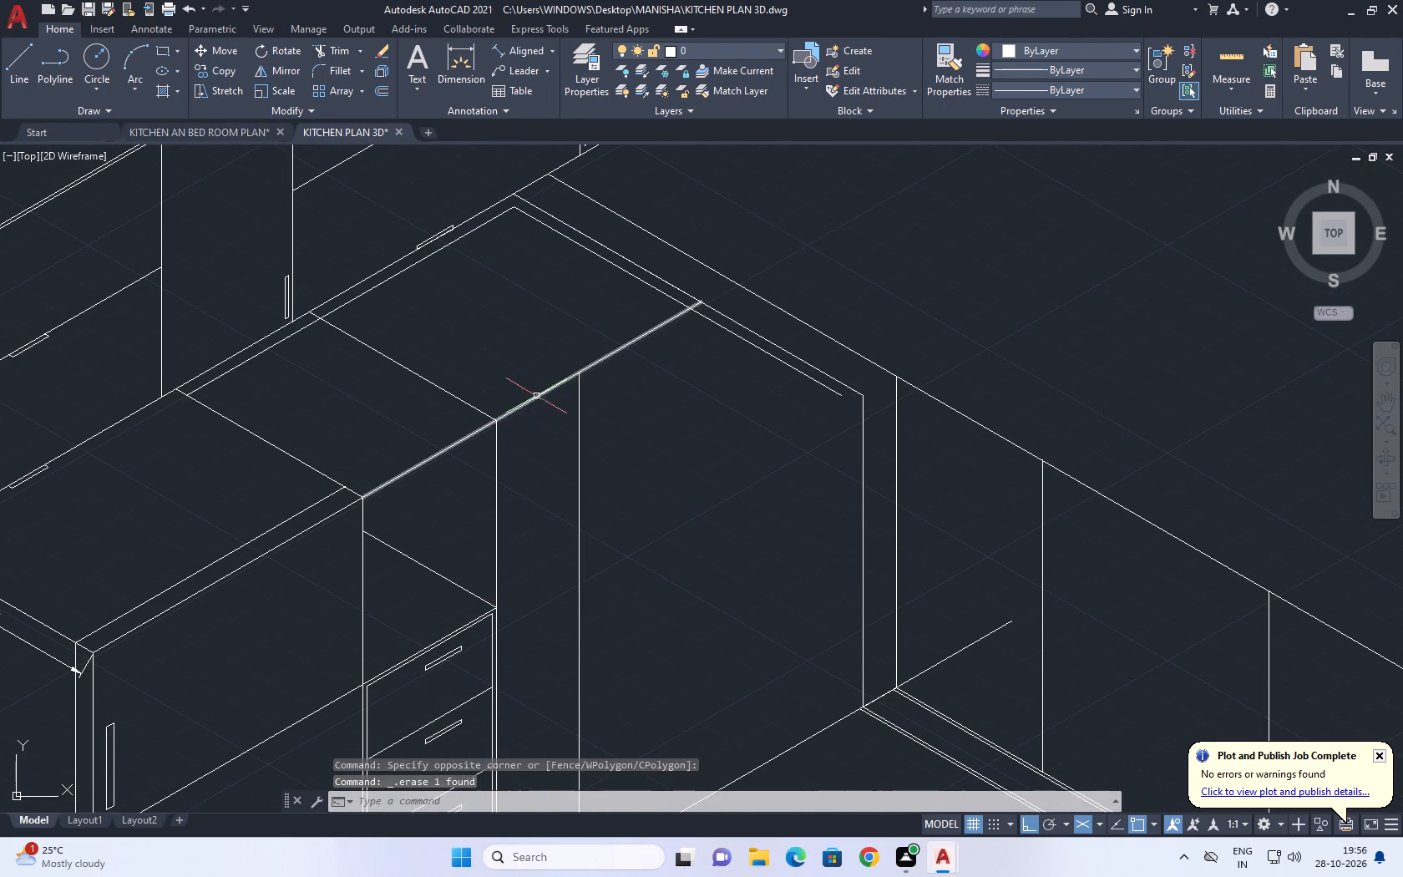
pyautogui.click(538, 393)
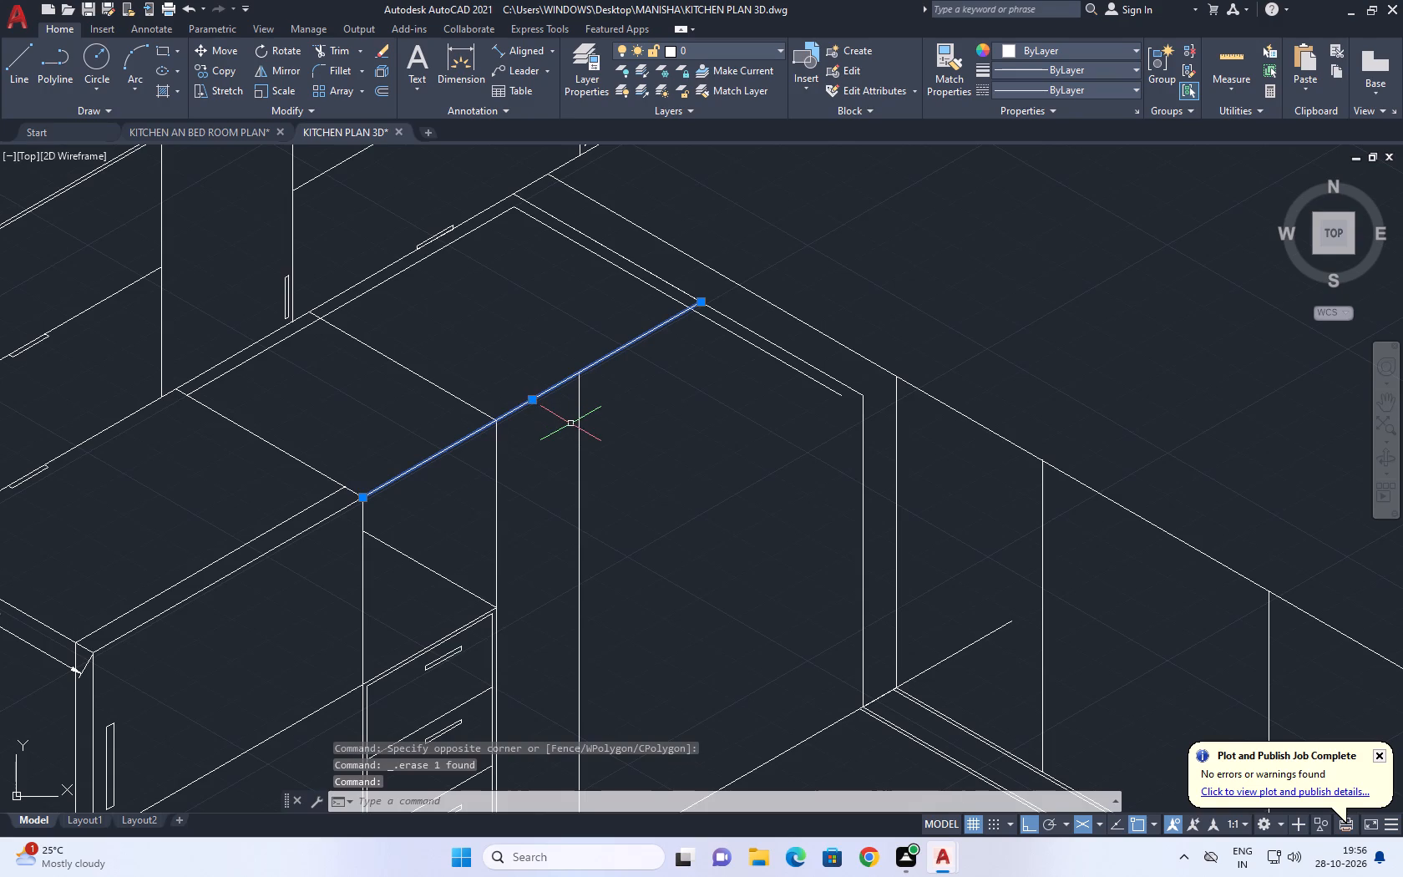
pyautogui.press('Escape')
pyautogui.click(597, 434)
pyautogui.click(489, 465)
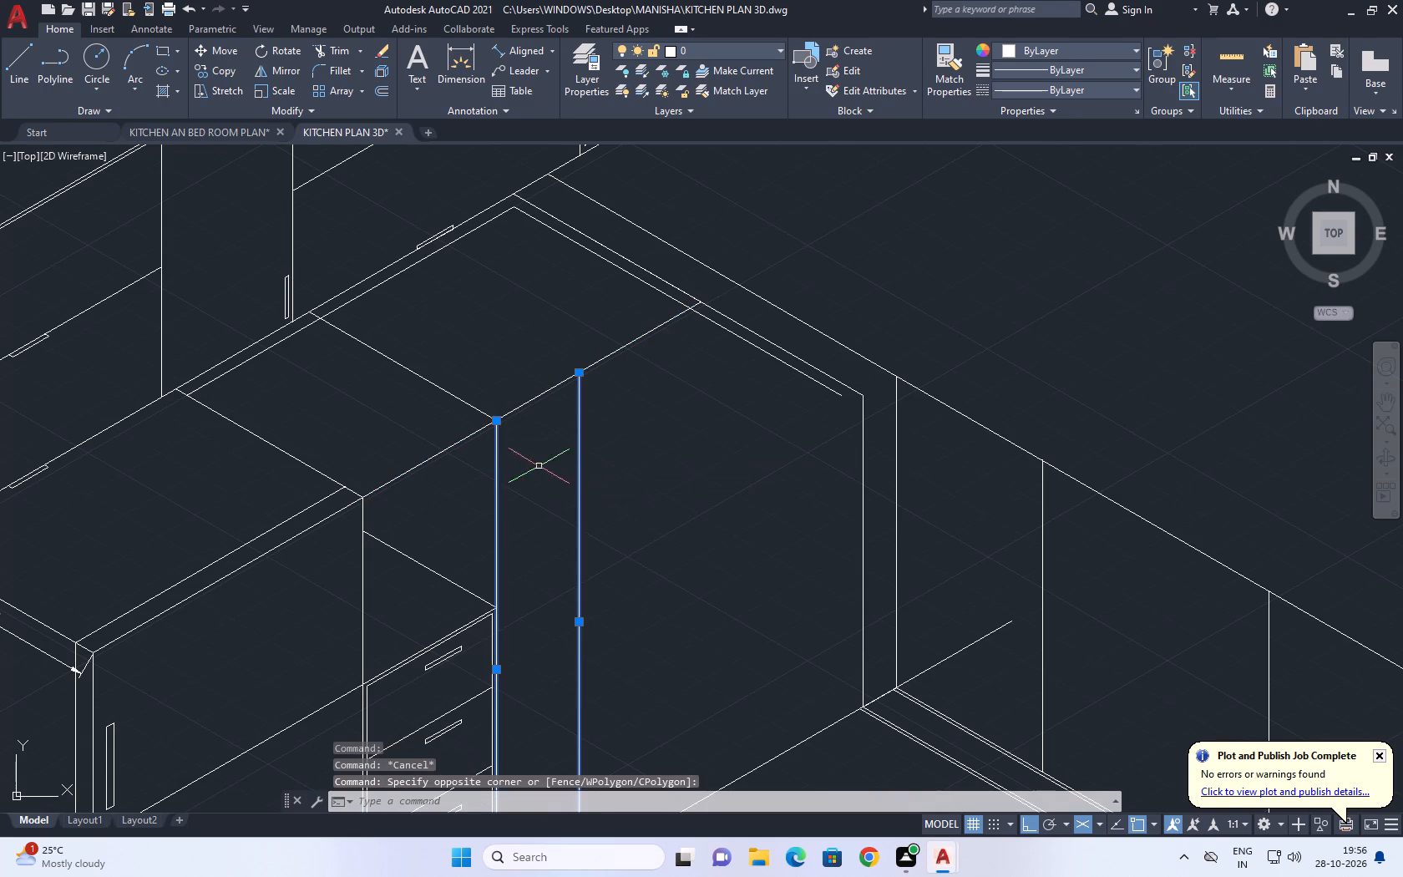
pyautogui.scroll(-1, 568, 464)
pyautogui.press('Escape')
pyautogui.click(576, 454)
pyautogui.press('Delete')
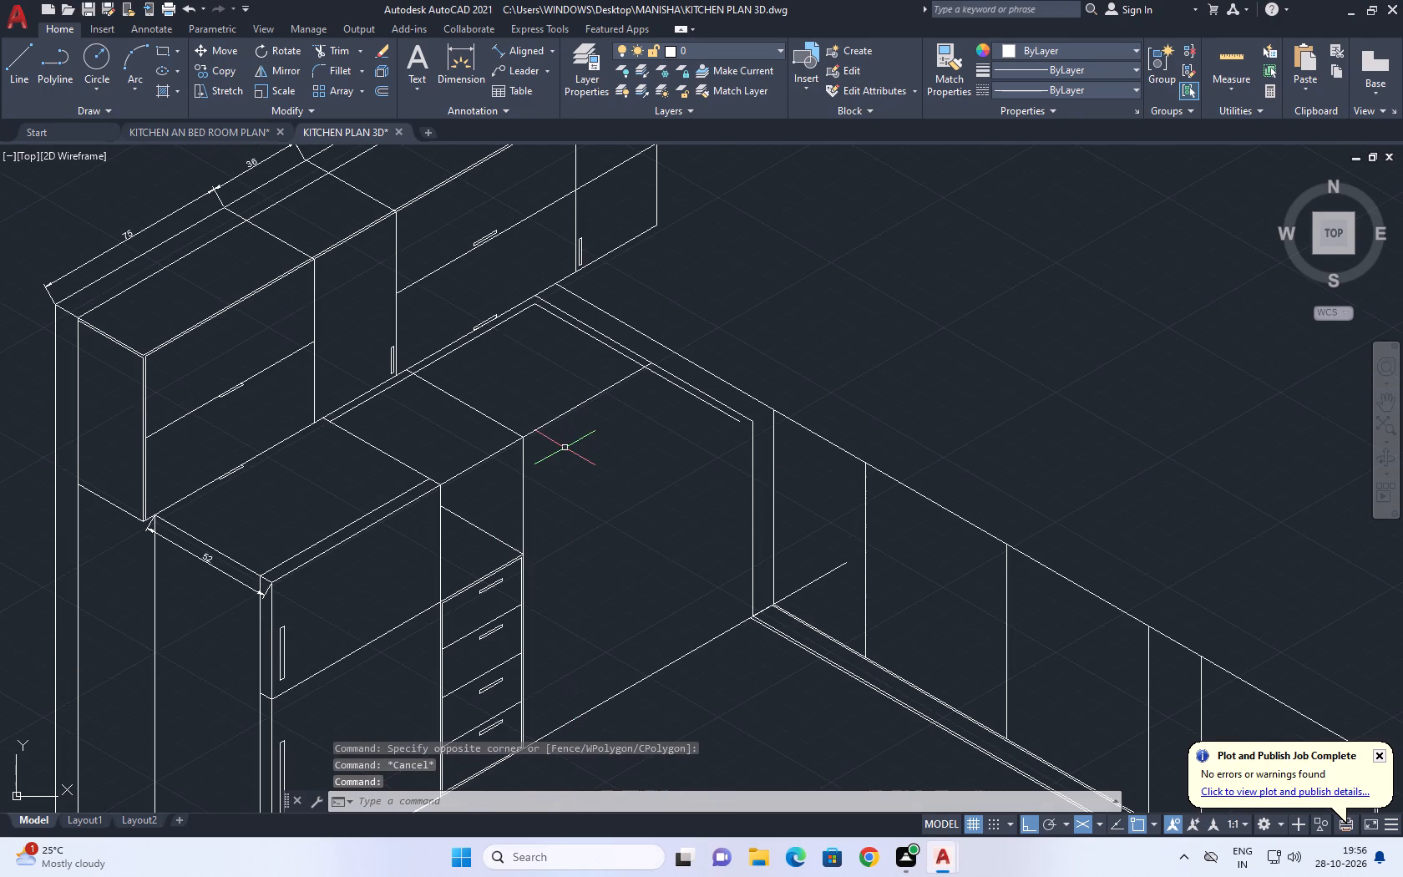
# Trim the drawer stack's outer vertical line between the stack's top edge and the countertop's front edge.
pyautogui.press('t')
pyautogui.press('r')
pyautogui.press('space')
pyautogui.click(523, 459)
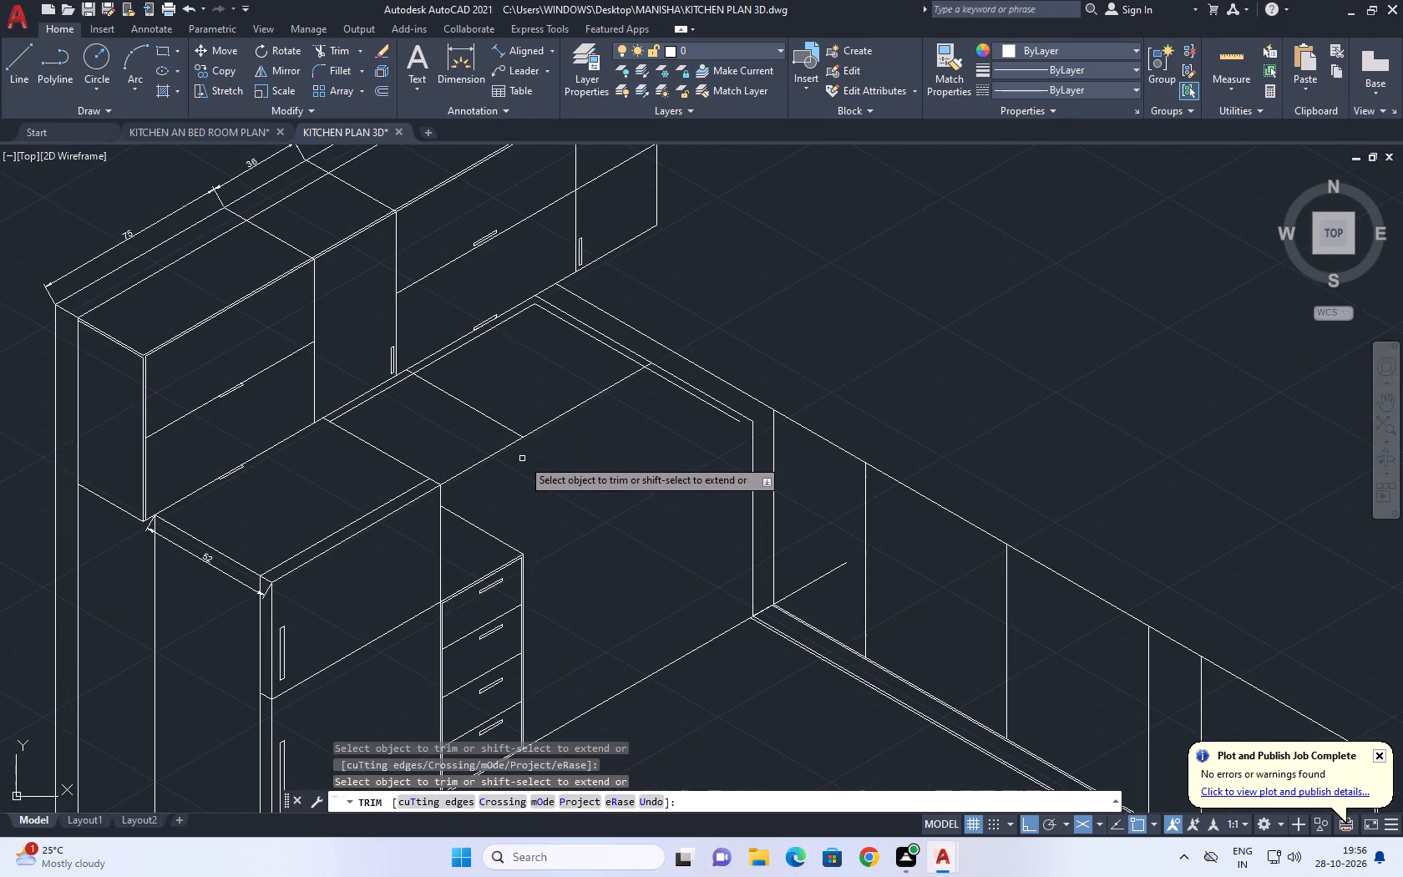
pyautogui.press('Escape')
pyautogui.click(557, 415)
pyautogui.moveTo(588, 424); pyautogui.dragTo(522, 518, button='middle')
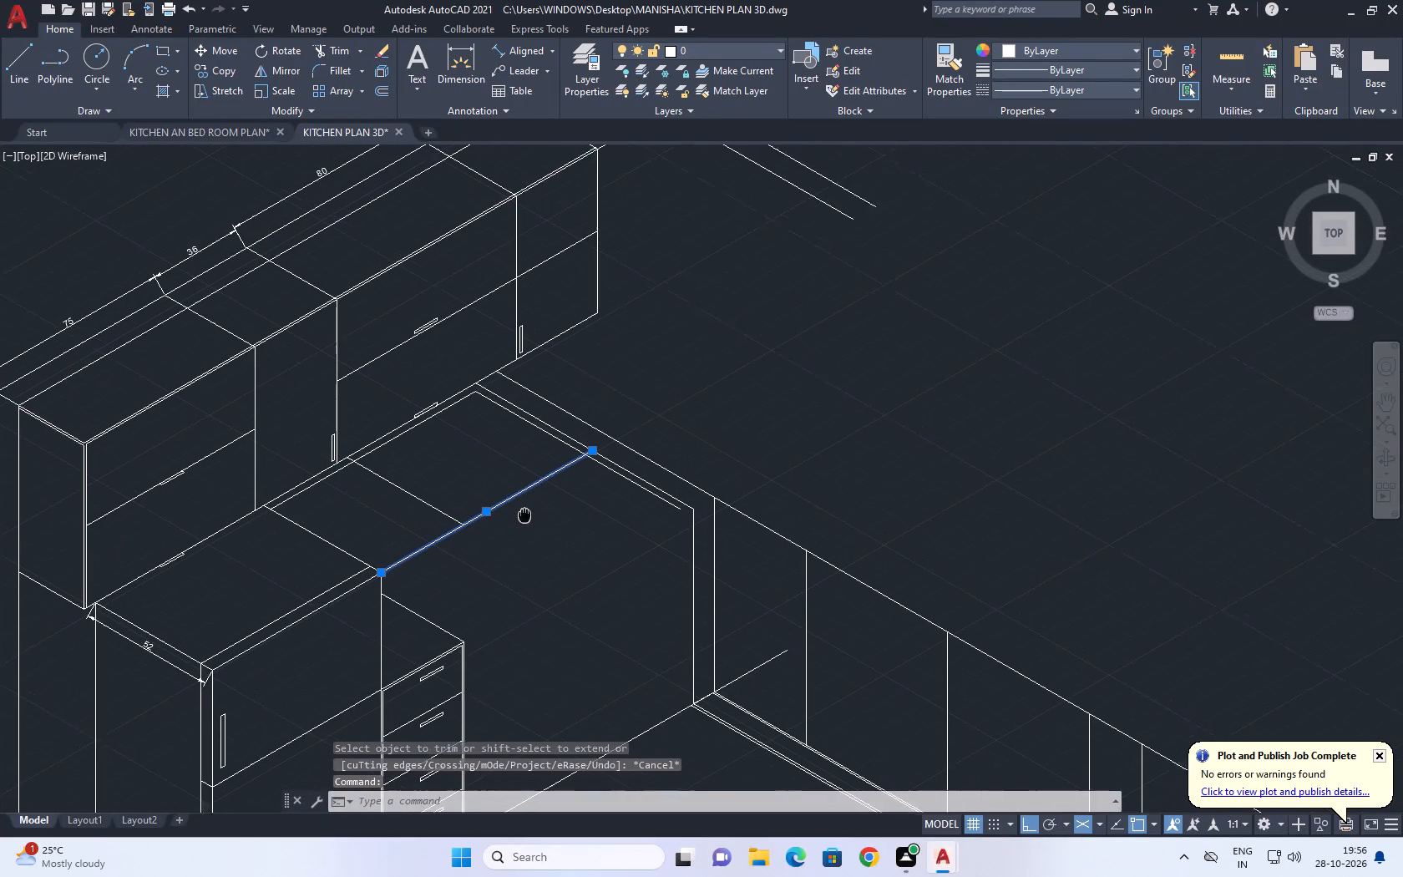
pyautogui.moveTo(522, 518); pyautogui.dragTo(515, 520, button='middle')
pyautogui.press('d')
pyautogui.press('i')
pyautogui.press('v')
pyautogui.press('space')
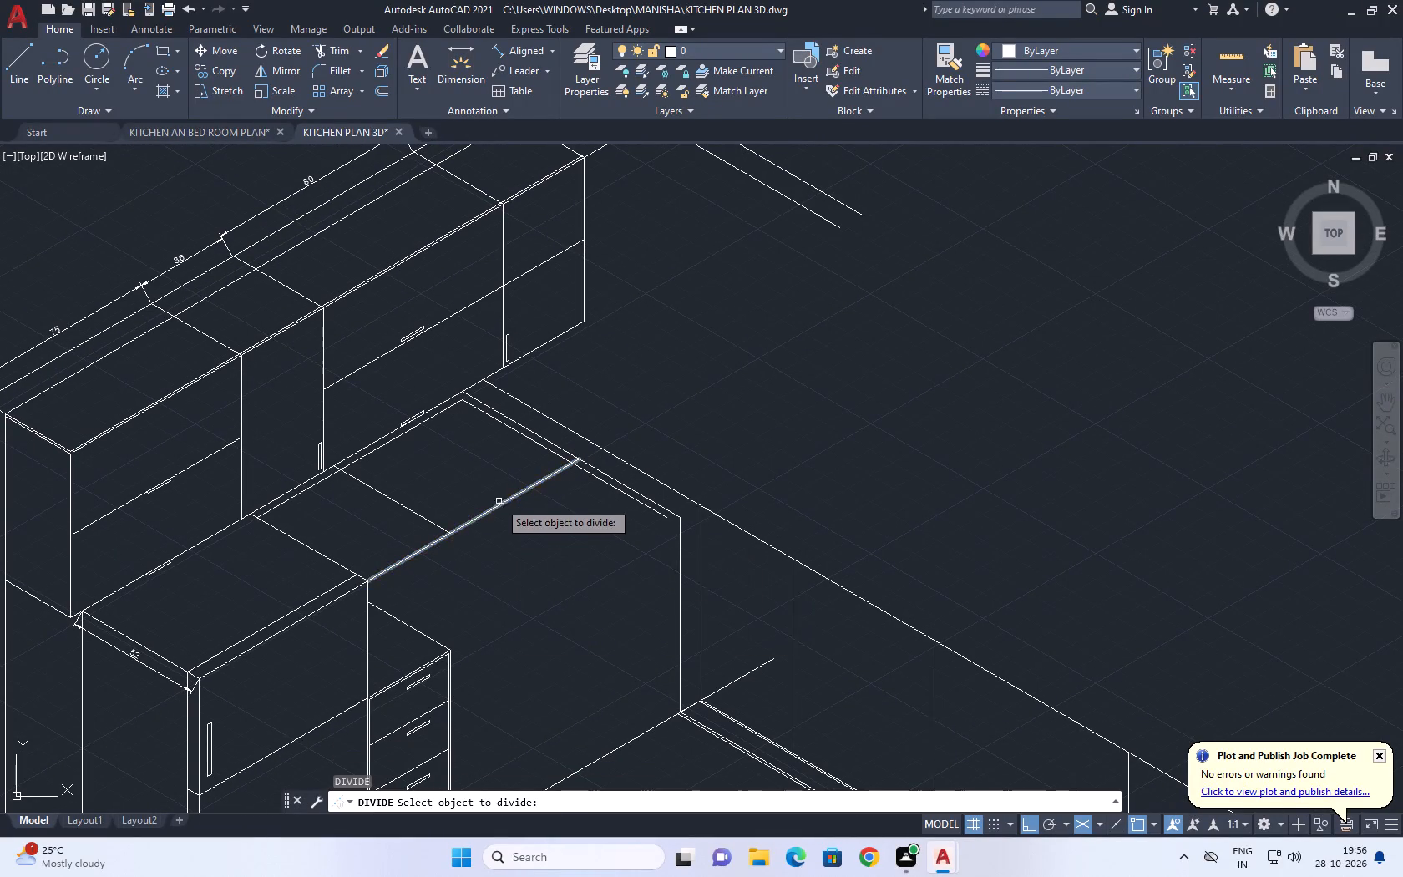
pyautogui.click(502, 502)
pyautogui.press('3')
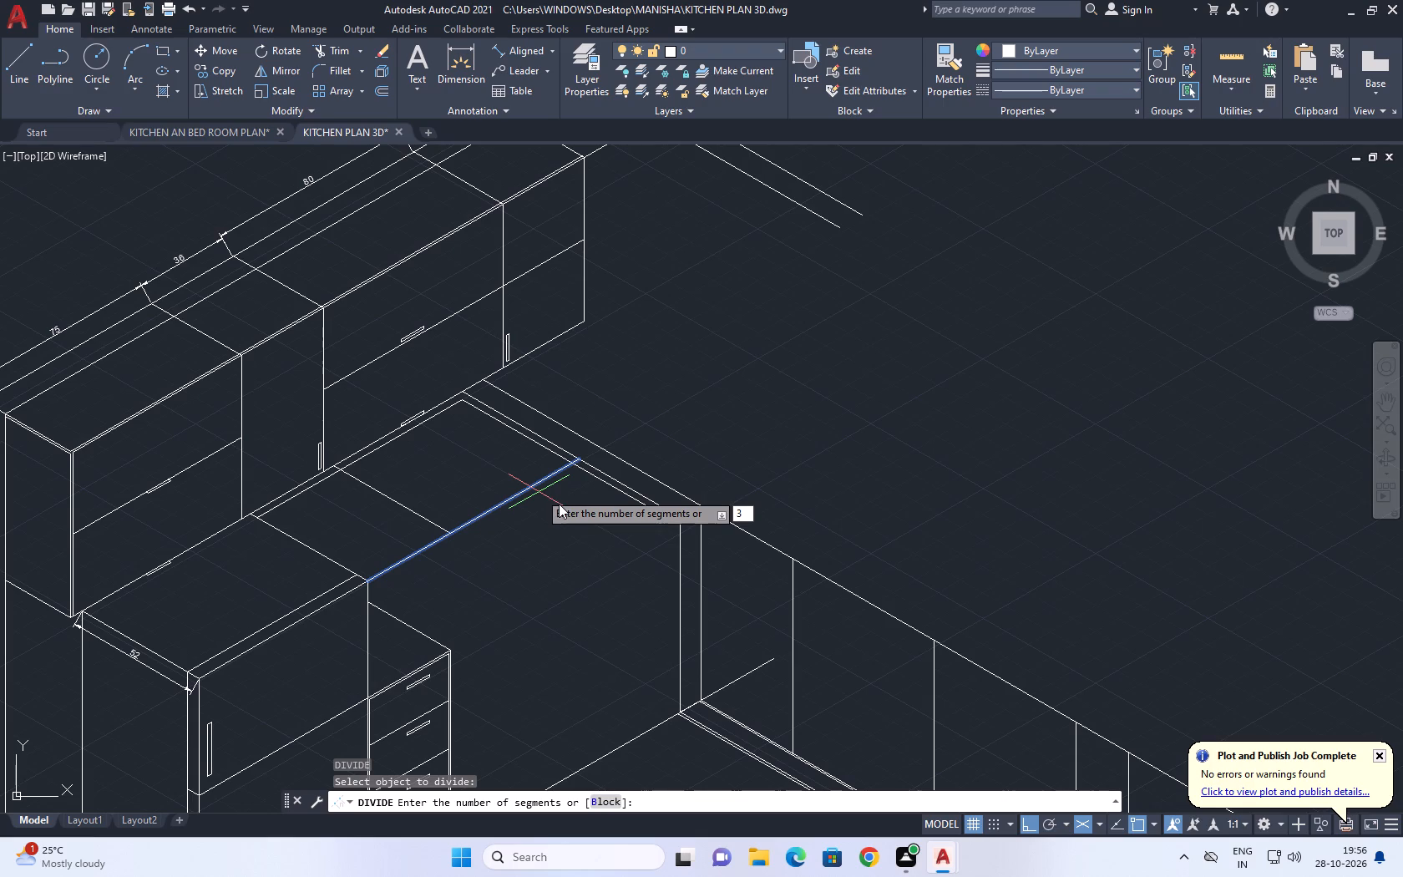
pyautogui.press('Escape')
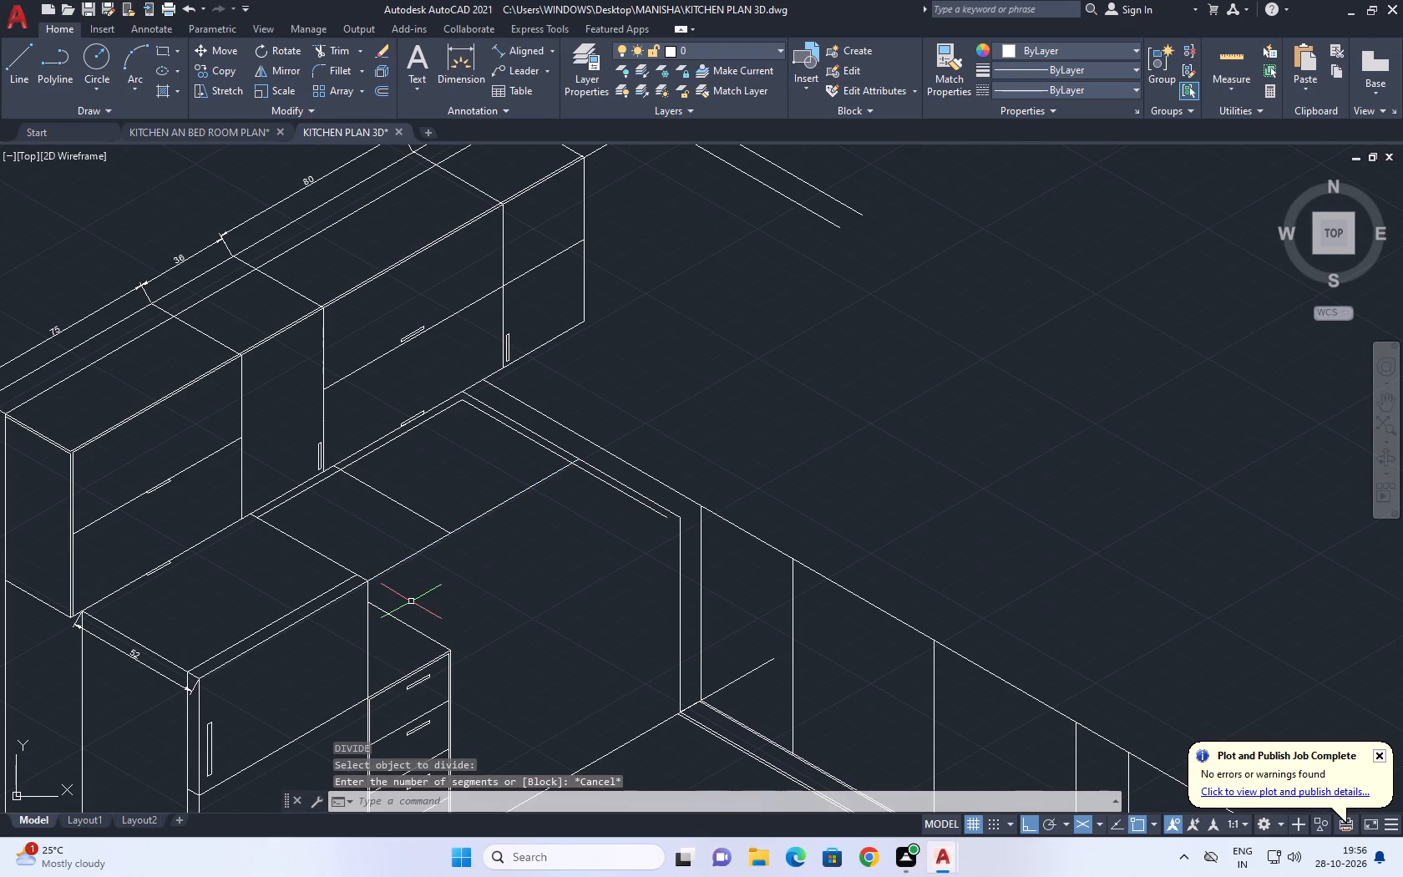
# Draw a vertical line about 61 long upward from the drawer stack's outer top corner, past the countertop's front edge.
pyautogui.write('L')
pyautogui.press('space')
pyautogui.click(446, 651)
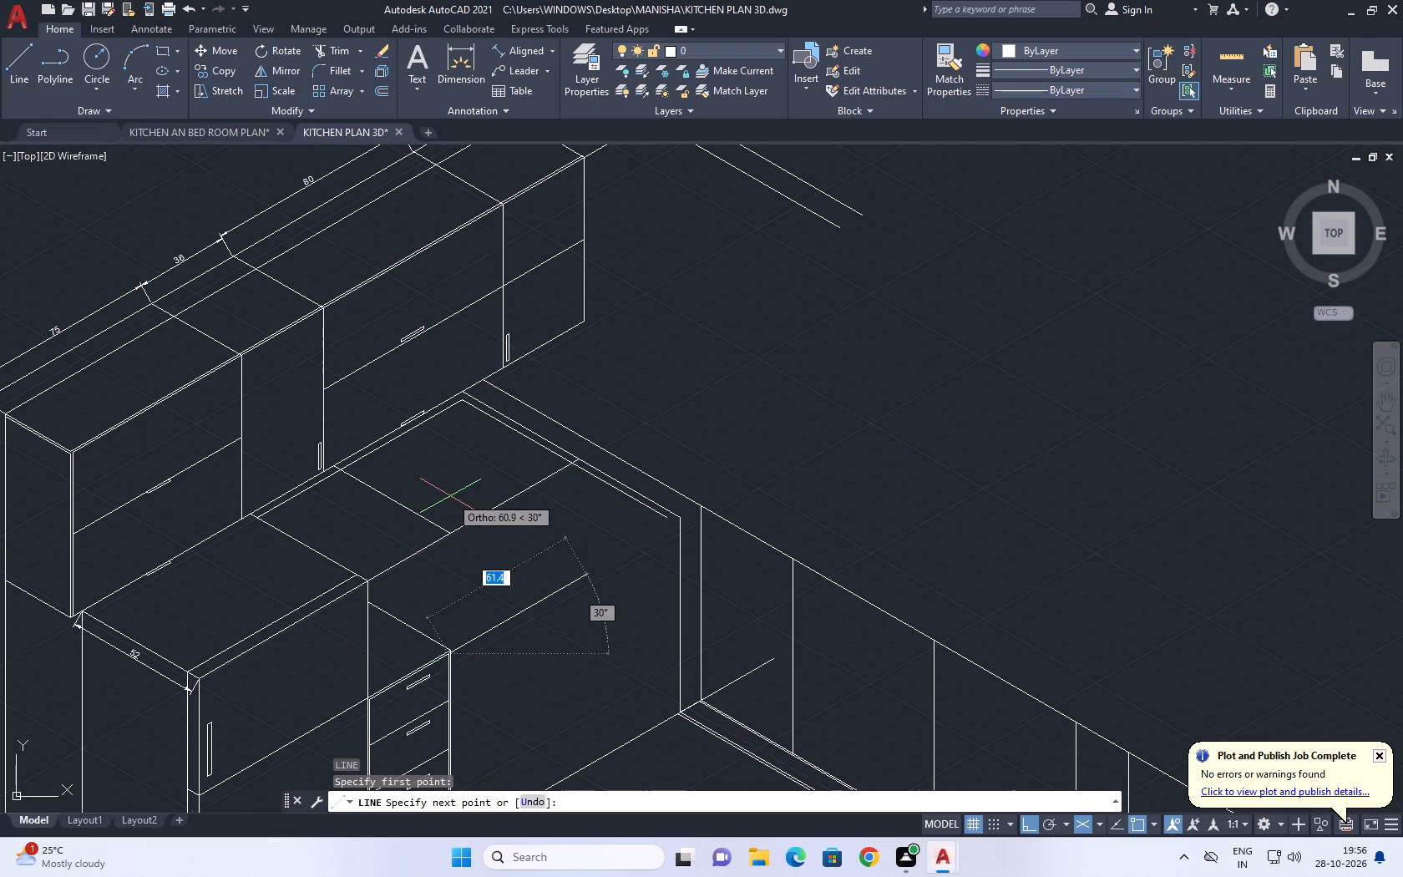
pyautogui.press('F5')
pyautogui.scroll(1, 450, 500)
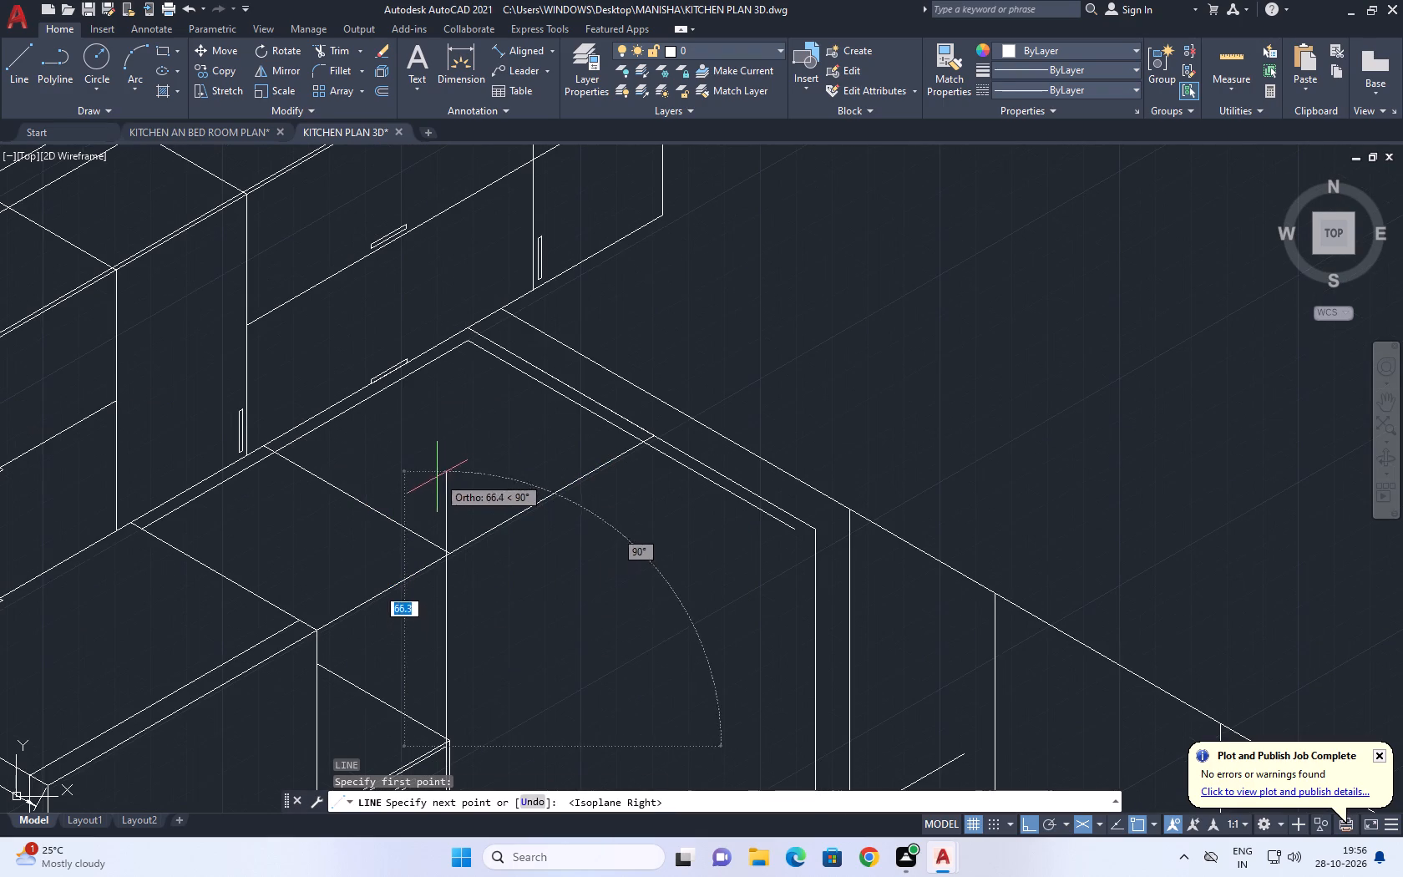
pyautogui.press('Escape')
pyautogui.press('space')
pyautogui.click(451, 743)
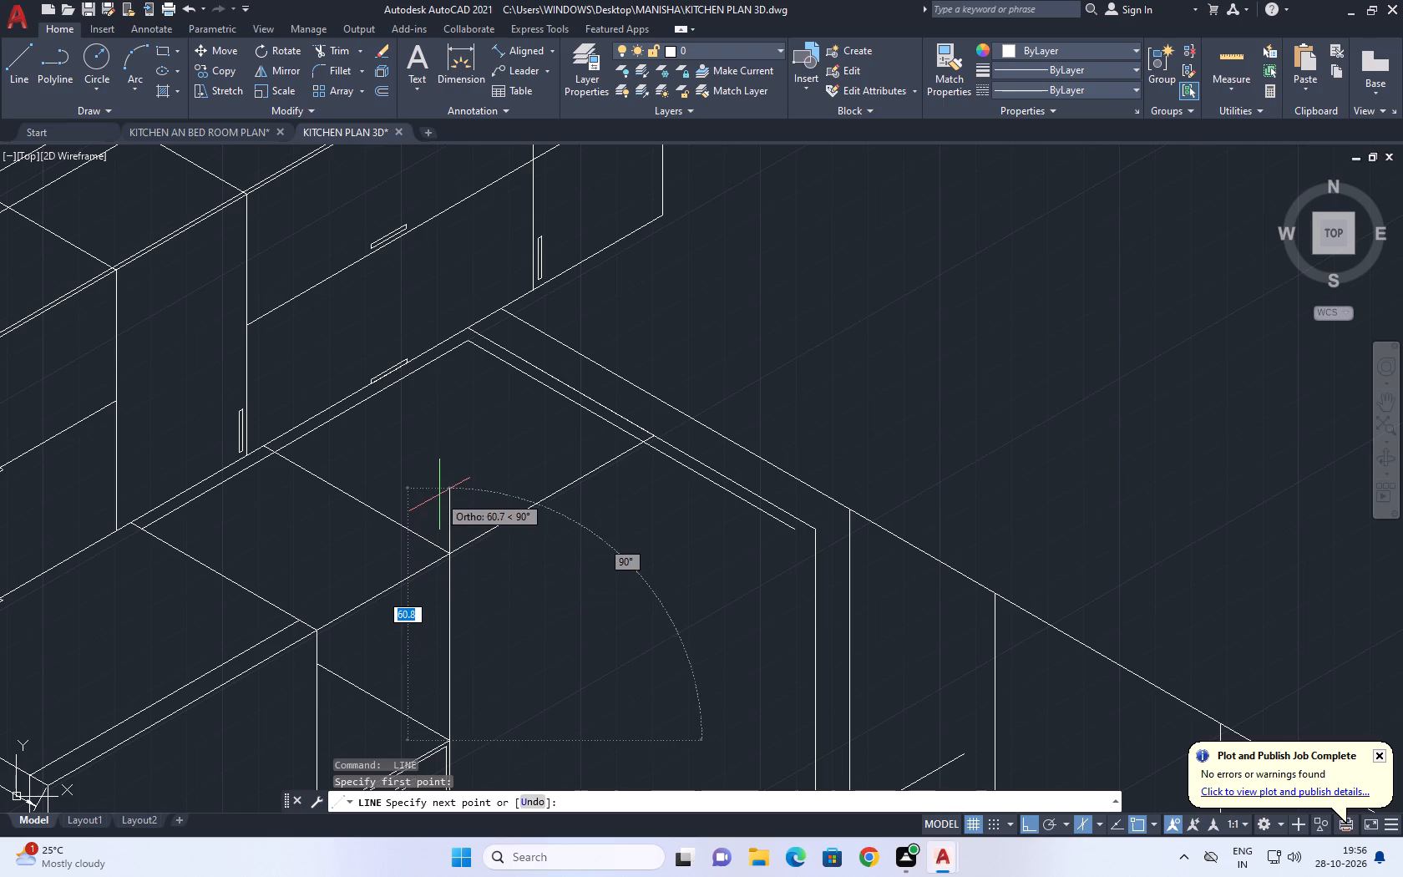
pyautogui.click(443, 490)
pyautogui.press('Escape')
# Draw a helper line along the countertop's front edge from the cross line to the side wall and divide it into 2 segments.
pyautogui.click(483, 535)
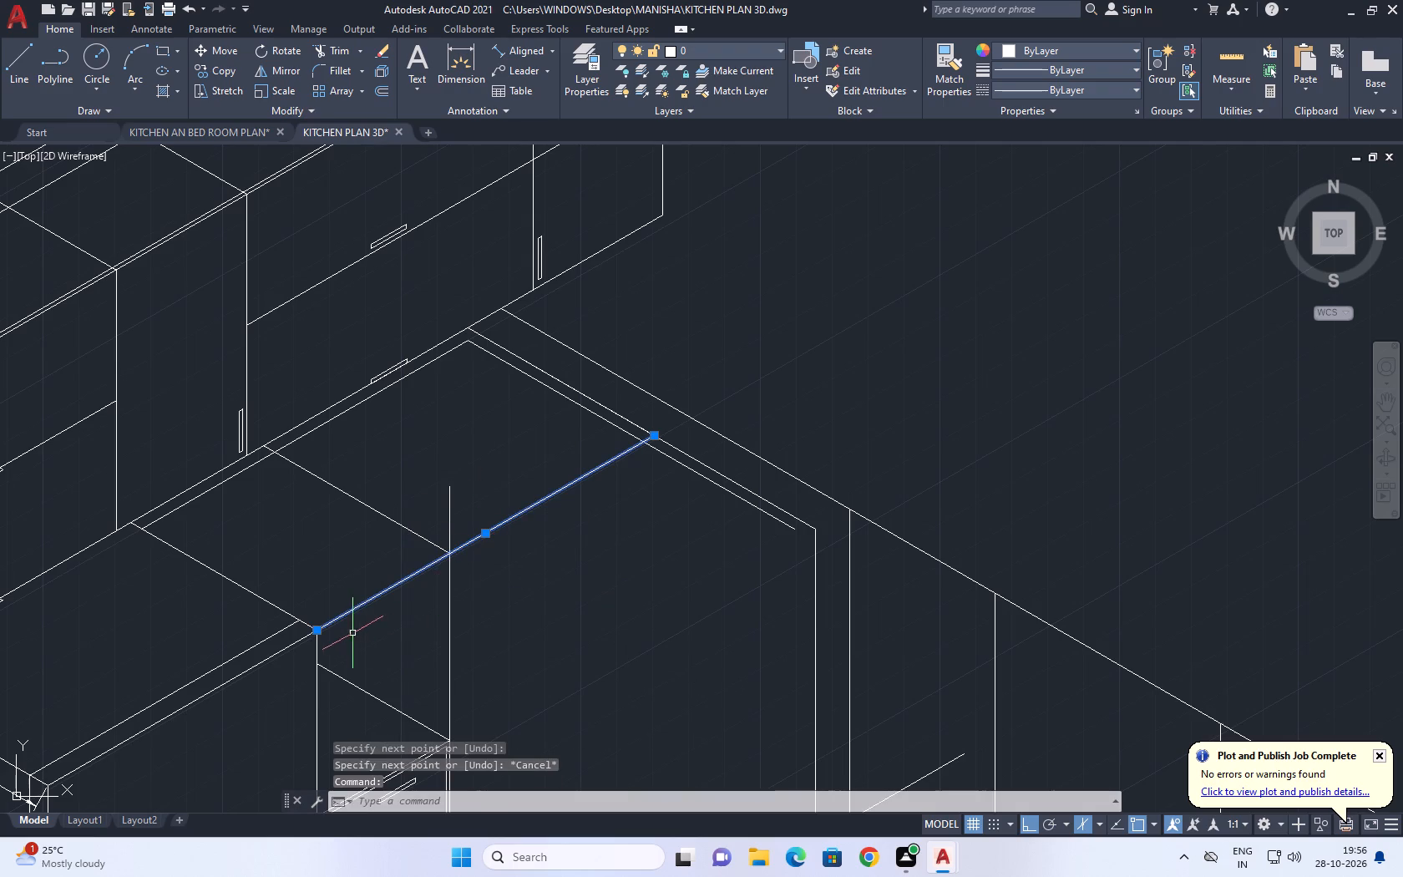
pyautogui.press('Escape')
pyautogui.write('L')
pyautogui.press('space')
pyautogui.click(447, 555)
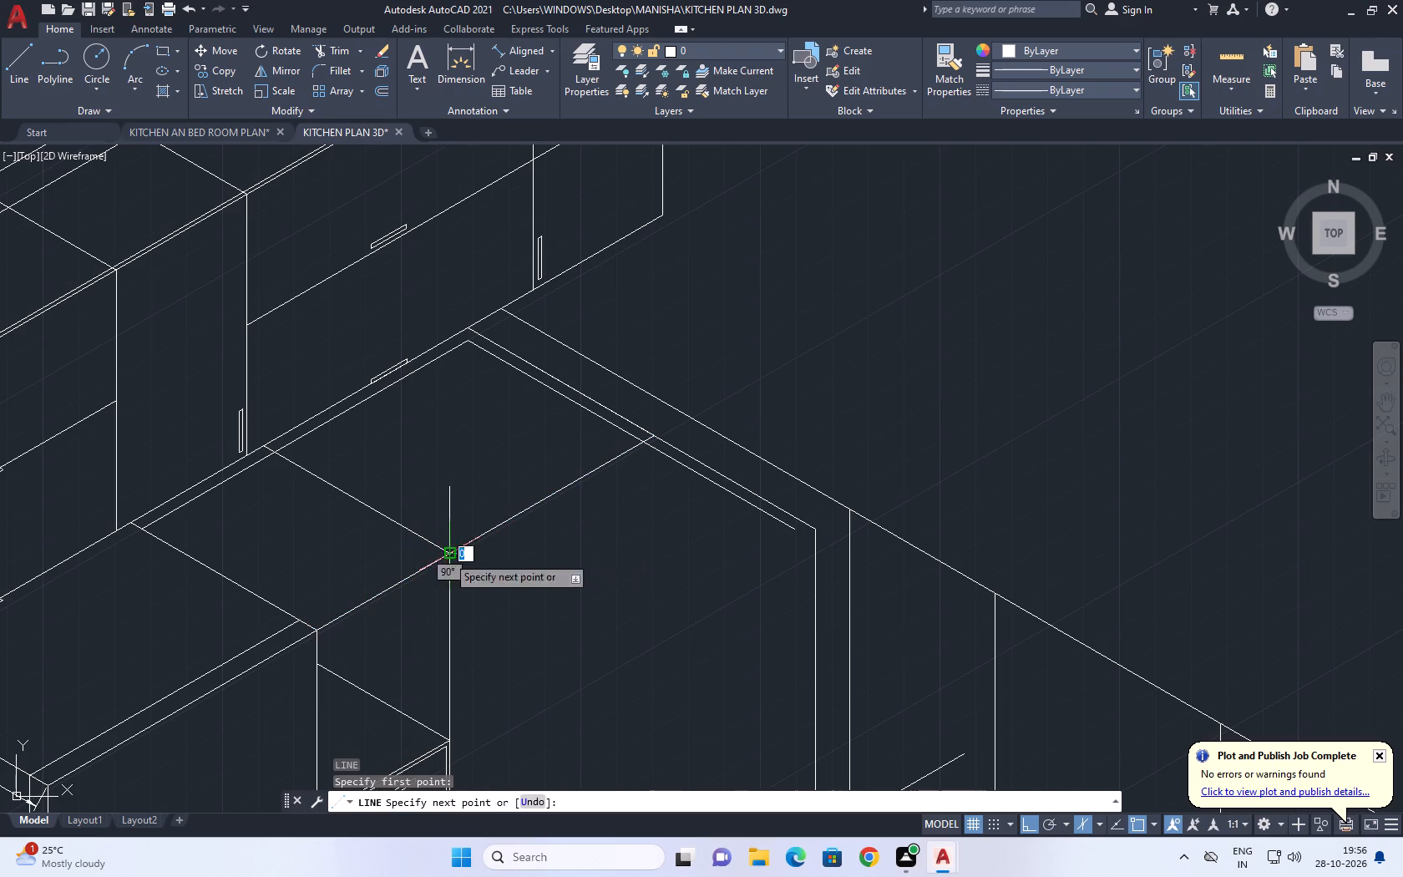
pyautogui.click(641, 447)
pyautogui.press('space')
pyautogui.click(575, 481)
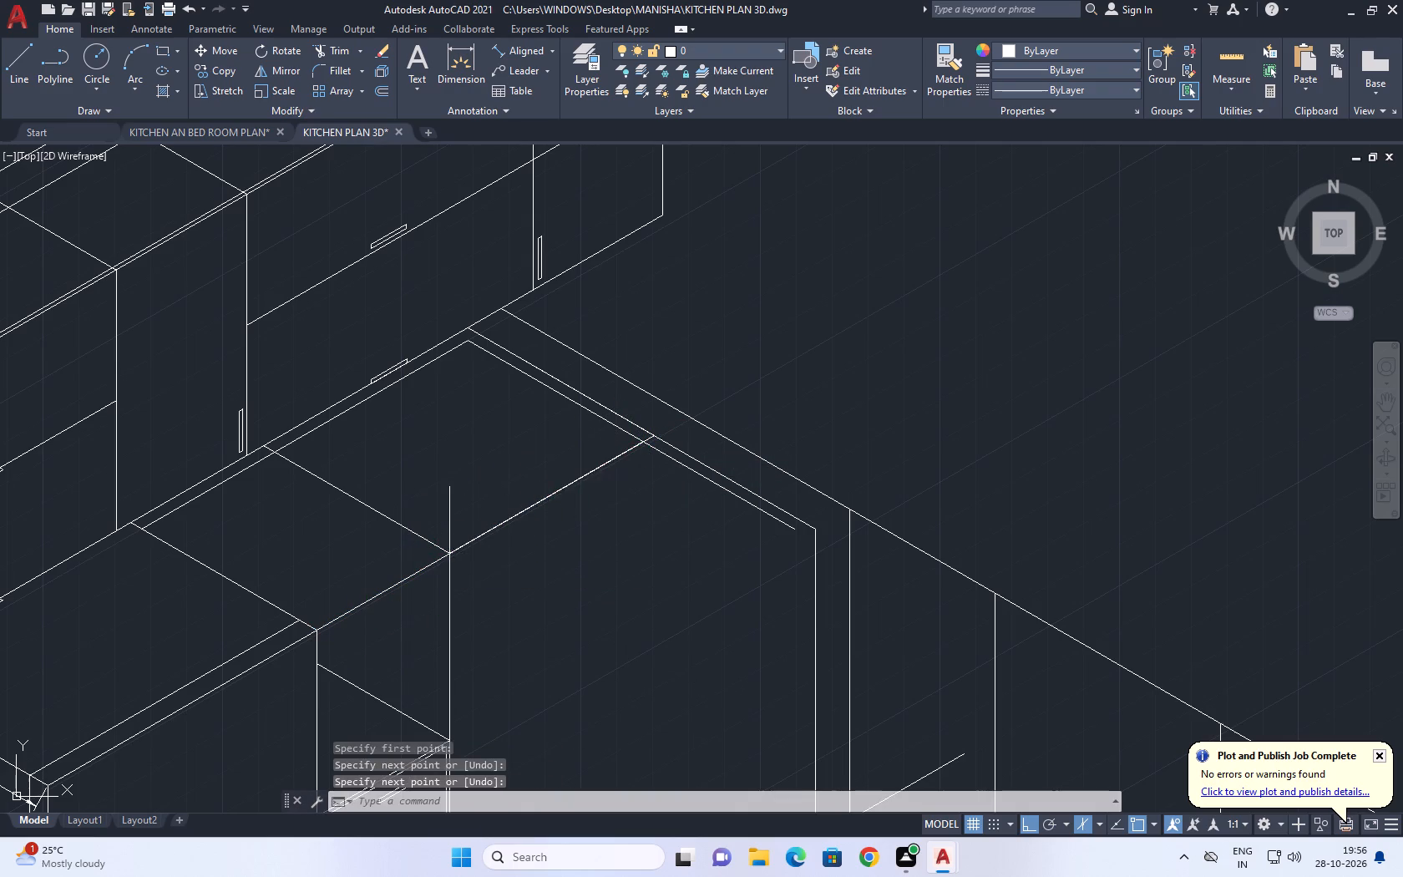
pyautogui.write('DI')
pyautogui.press('v')
pyautogui.press('space')
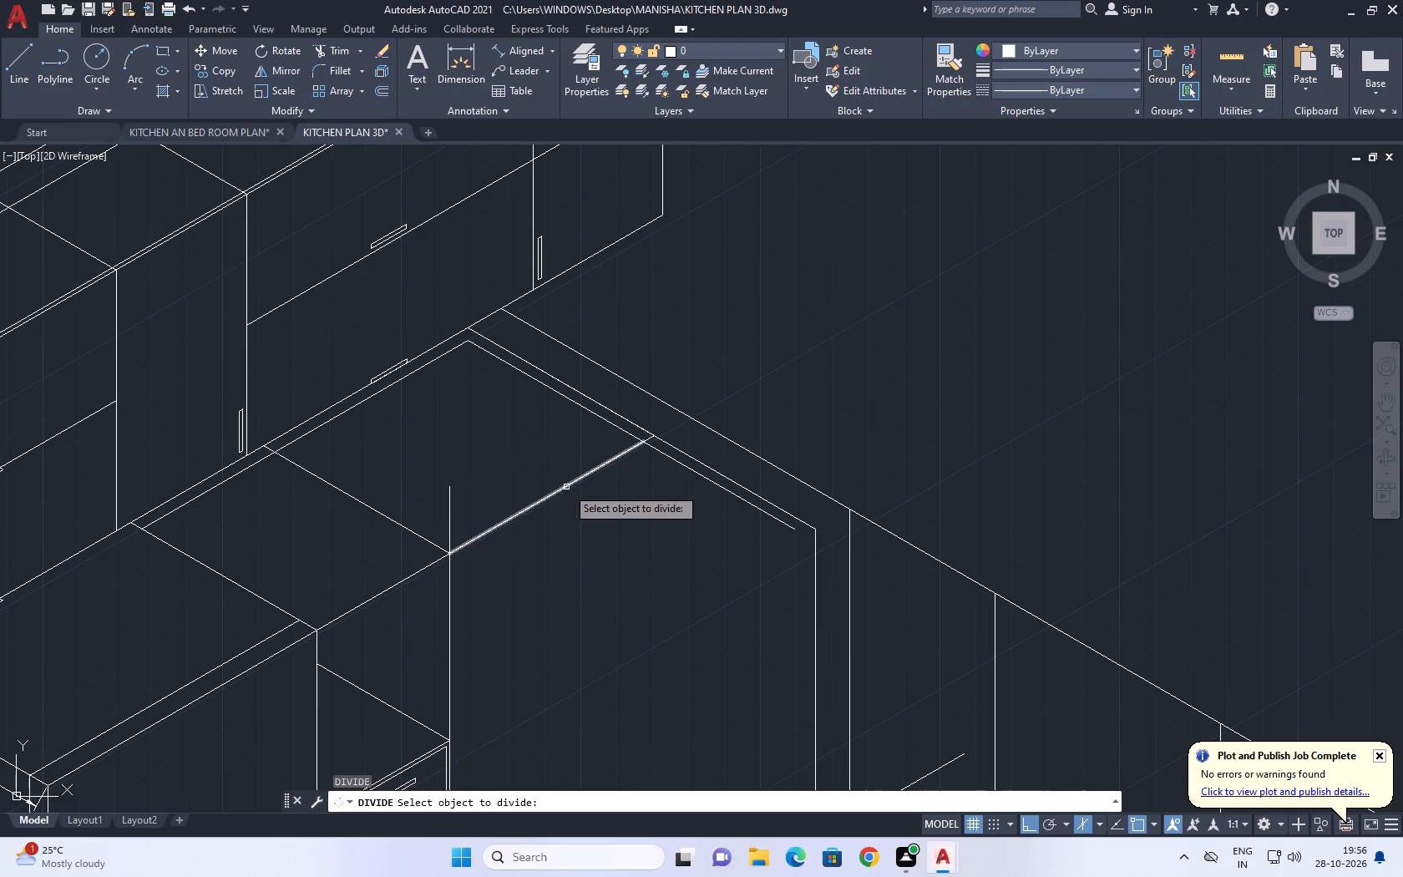
pyautogui.click(566, 487)
pyautogui.press('2')
pyautogui.press('Return')
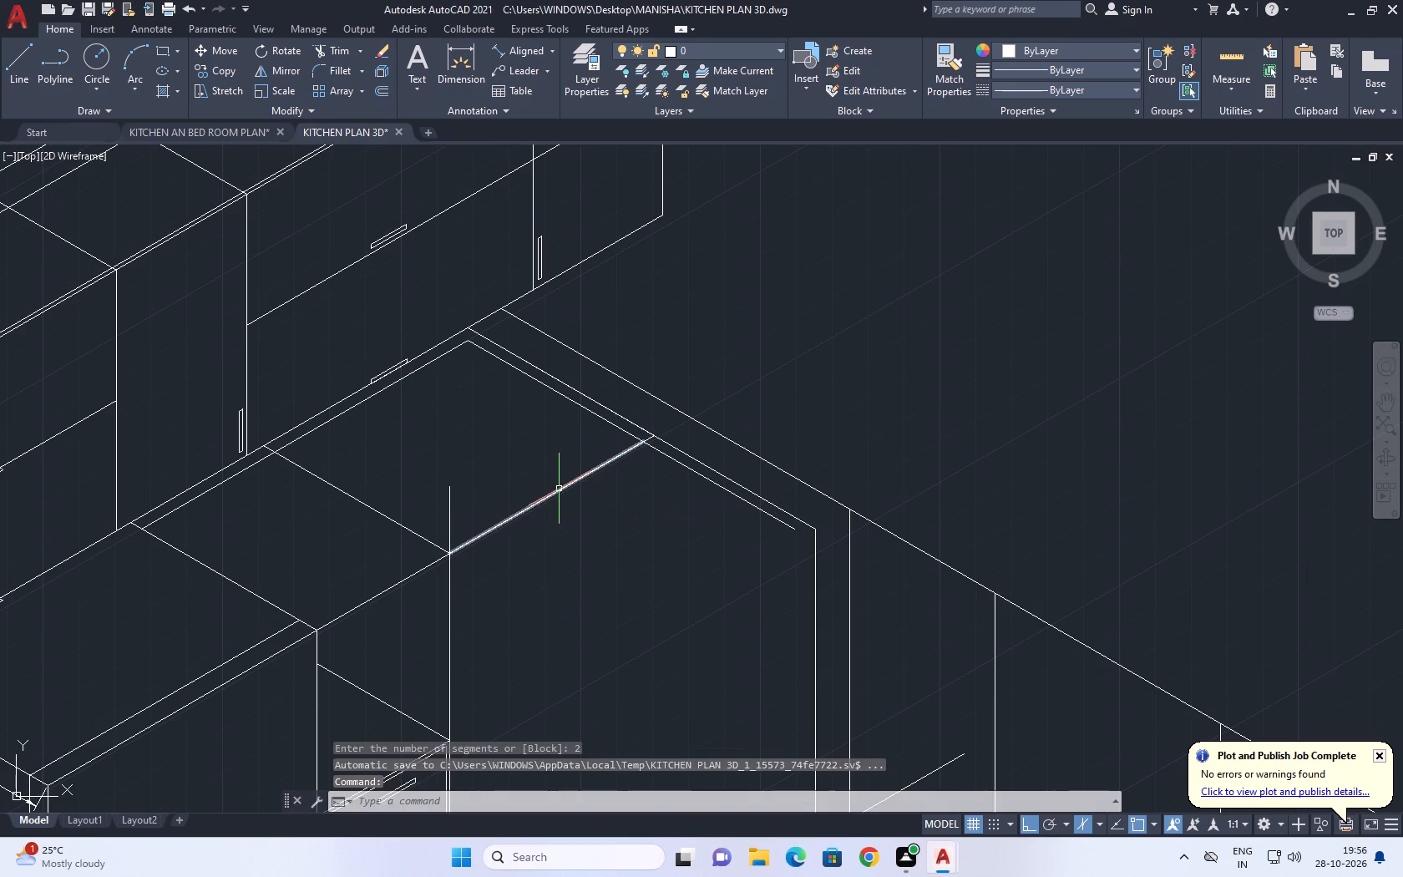
# Draw a vertical line from the helper line's midpoint down past the cabinets' base line.
pyautogui.press('l')
pyautogui.press('space')
pyautogui.click(546, 500)
pyautogui.scroll(-4, 600, 447)
pyautogui.scroll(2, 605, 547)
pyautogui.click(590, 522)
pyautogui.press('space')
pyautogui.scroll(1, 608, 388)
pyautogui.moveTo(608, 388); pyautogui.dragTo(612, 418, button='middle')
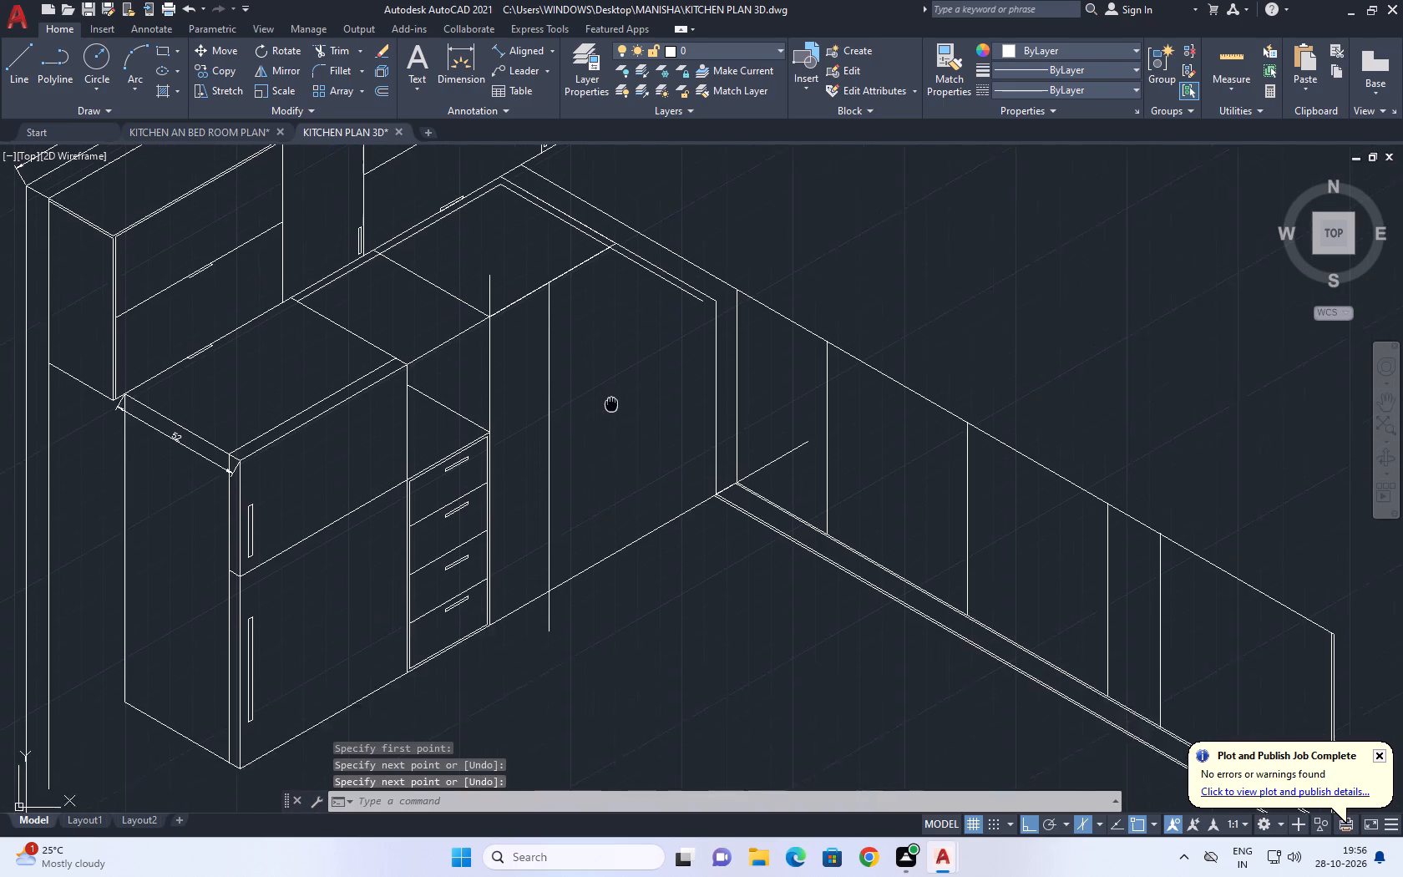
pyautogui.moveTo(612, 418); pyautogui.dragTo(613, 432, button='middle')
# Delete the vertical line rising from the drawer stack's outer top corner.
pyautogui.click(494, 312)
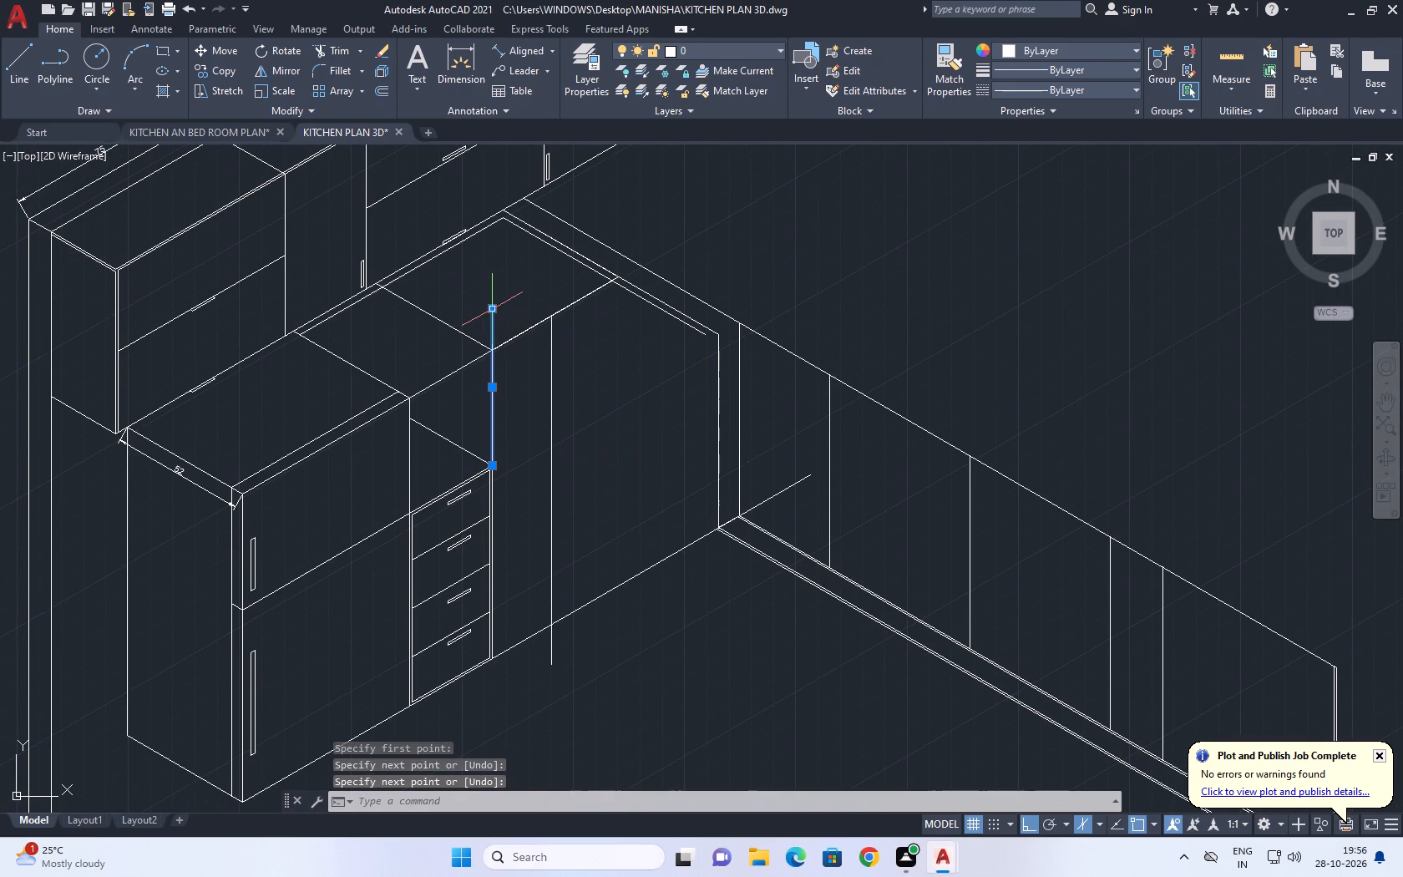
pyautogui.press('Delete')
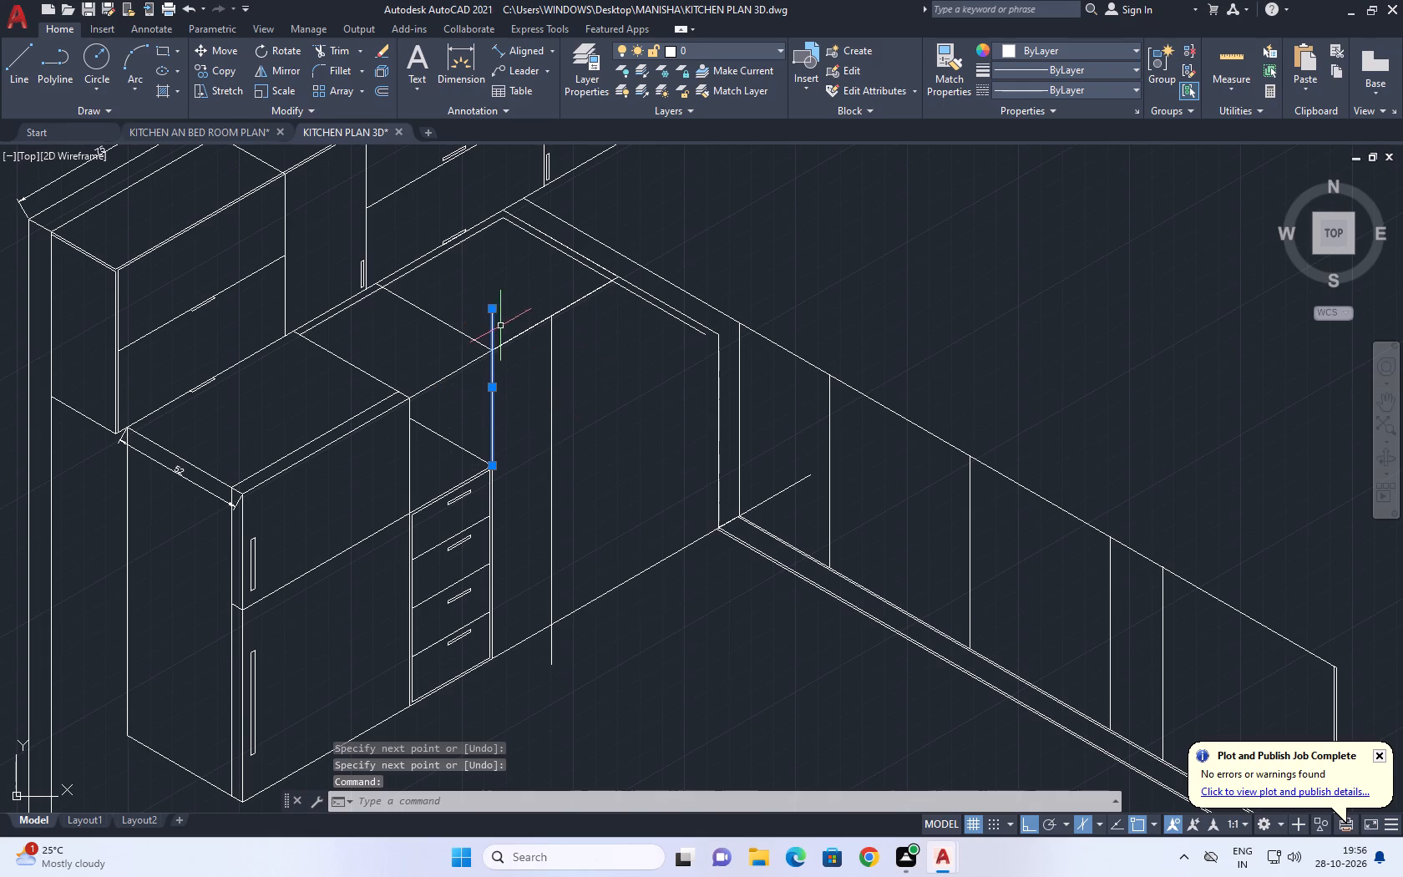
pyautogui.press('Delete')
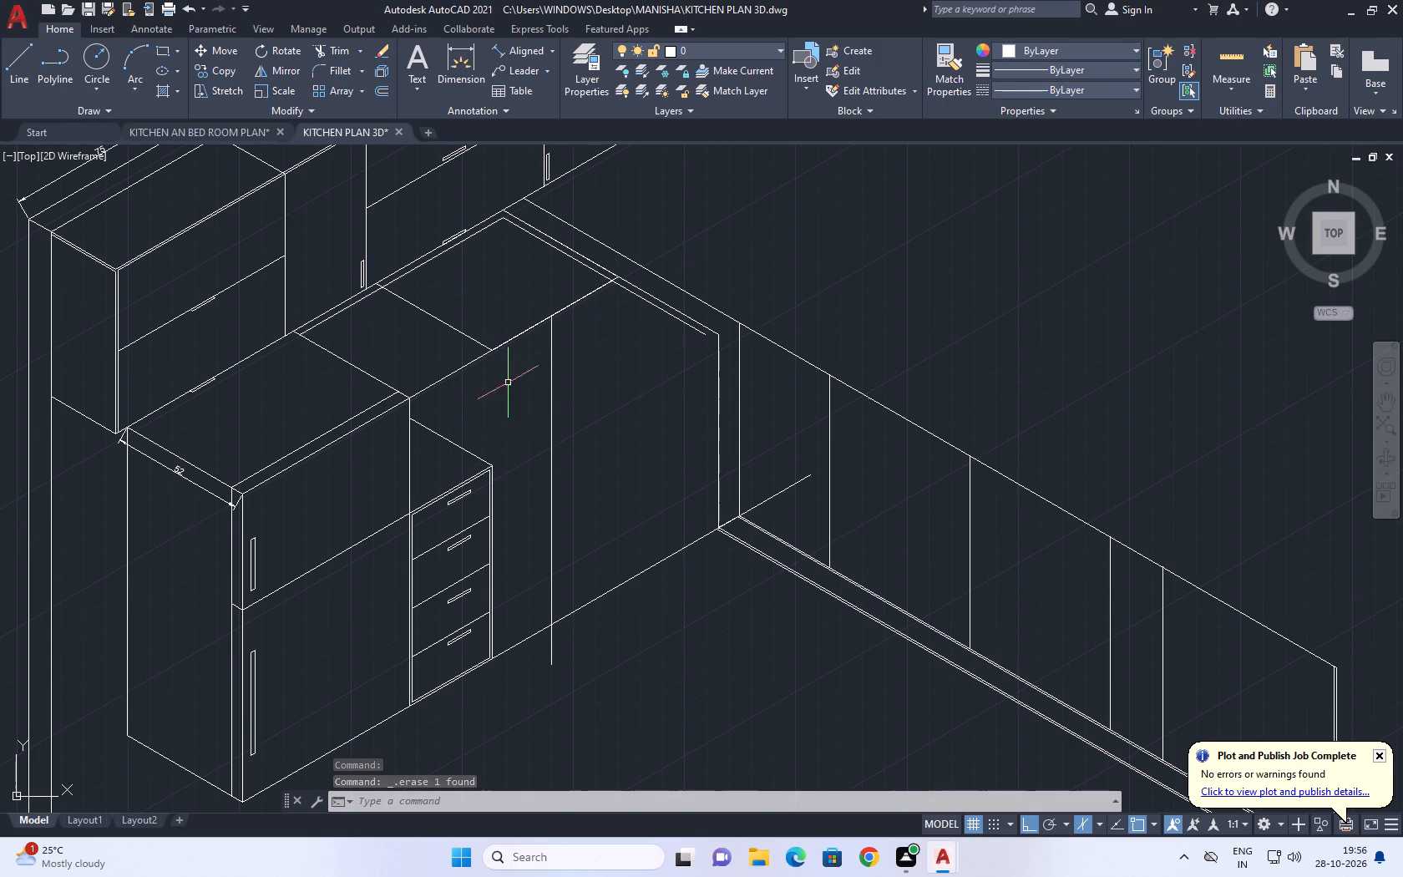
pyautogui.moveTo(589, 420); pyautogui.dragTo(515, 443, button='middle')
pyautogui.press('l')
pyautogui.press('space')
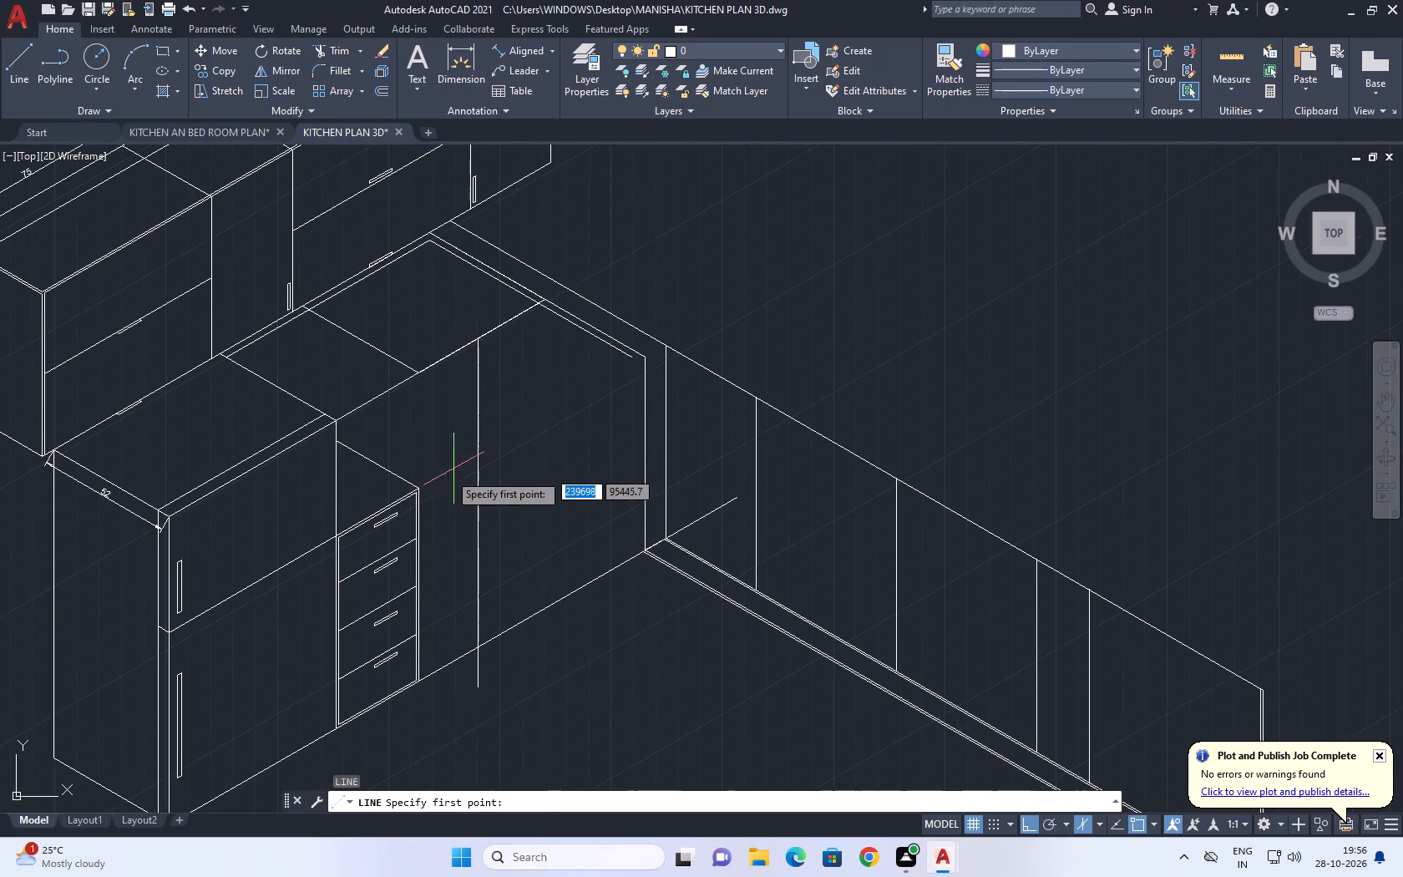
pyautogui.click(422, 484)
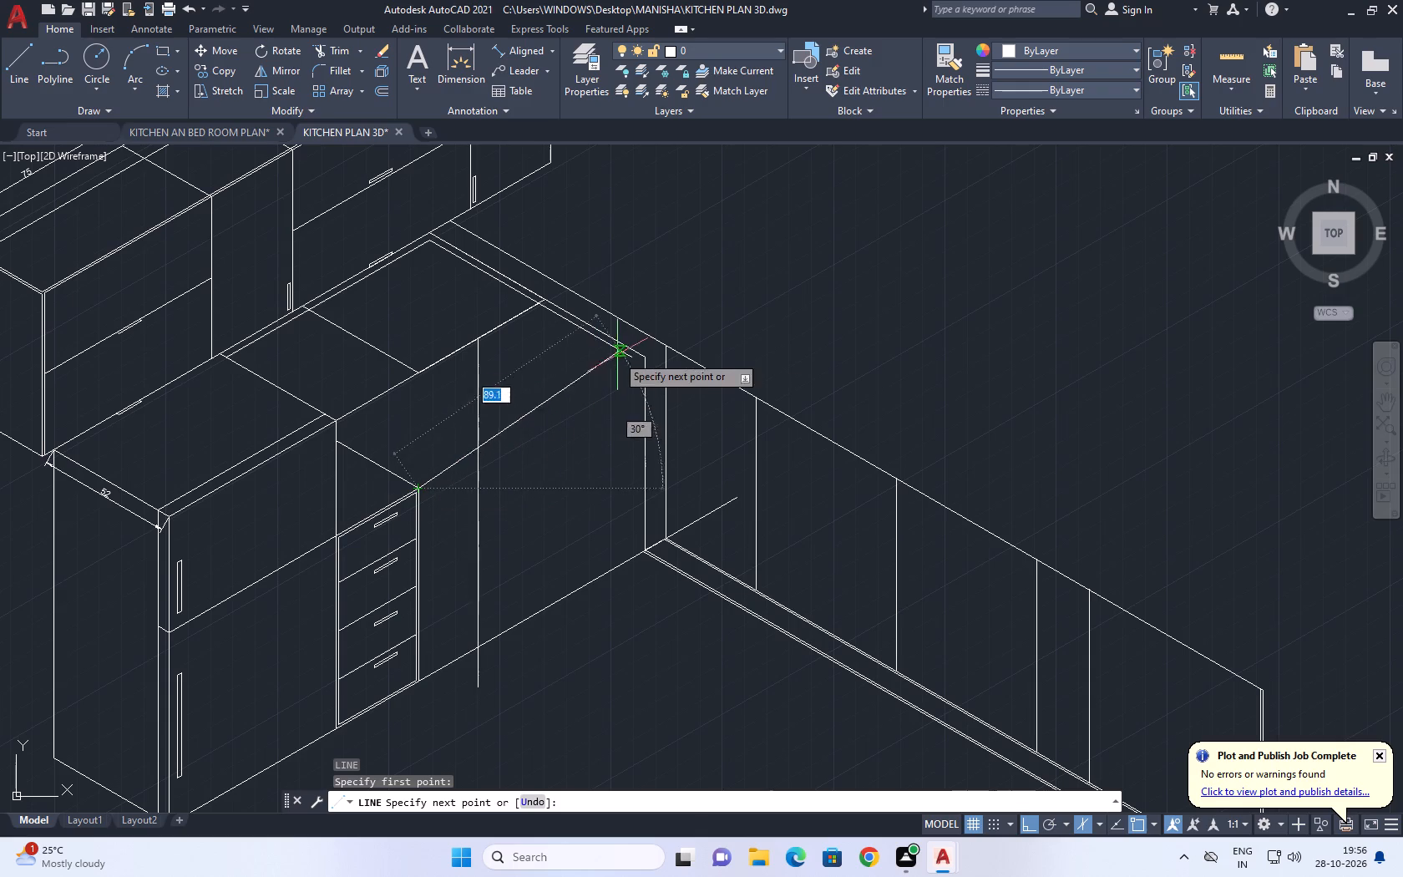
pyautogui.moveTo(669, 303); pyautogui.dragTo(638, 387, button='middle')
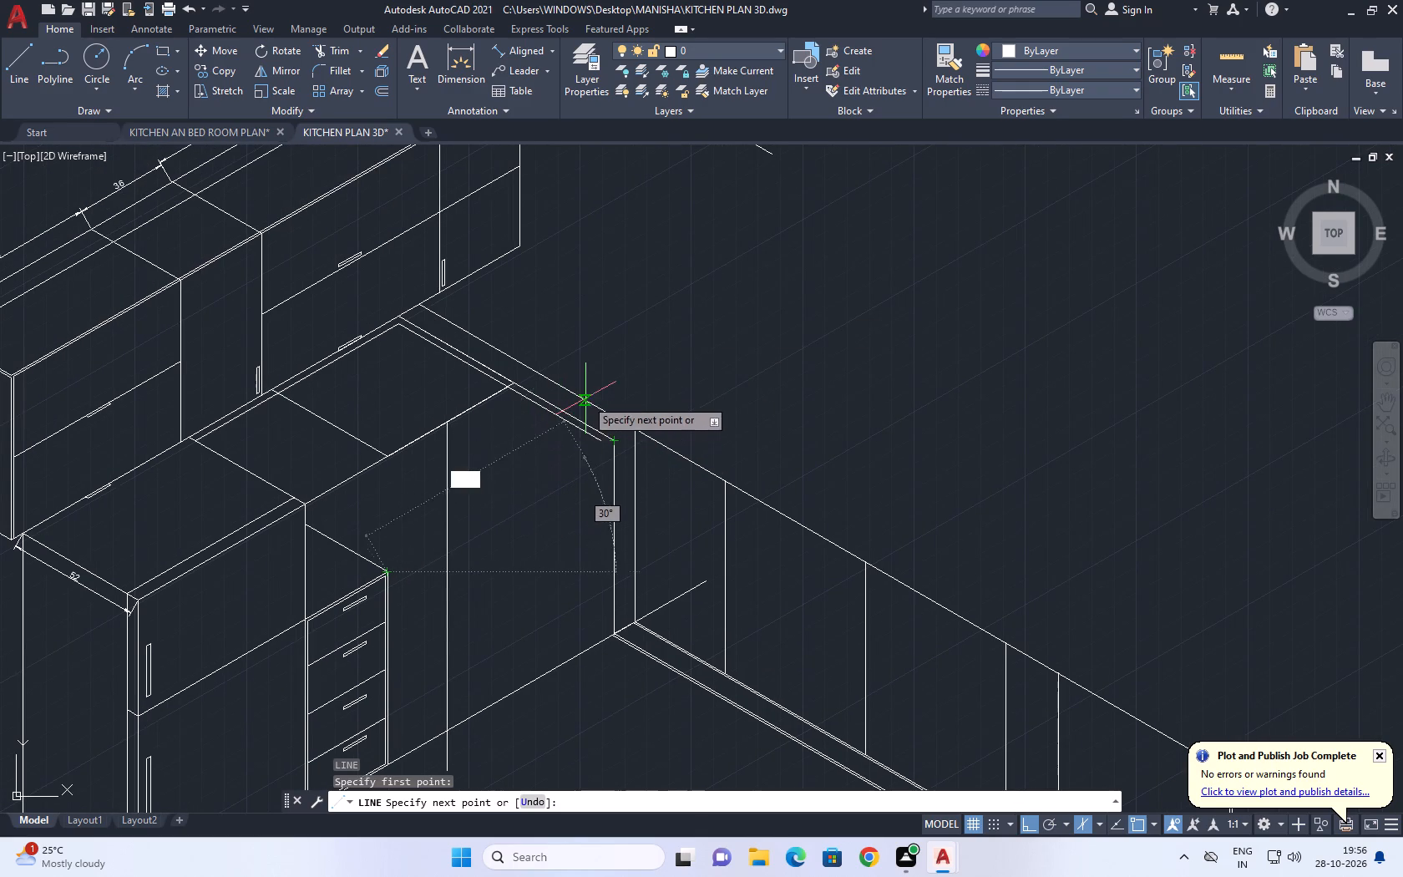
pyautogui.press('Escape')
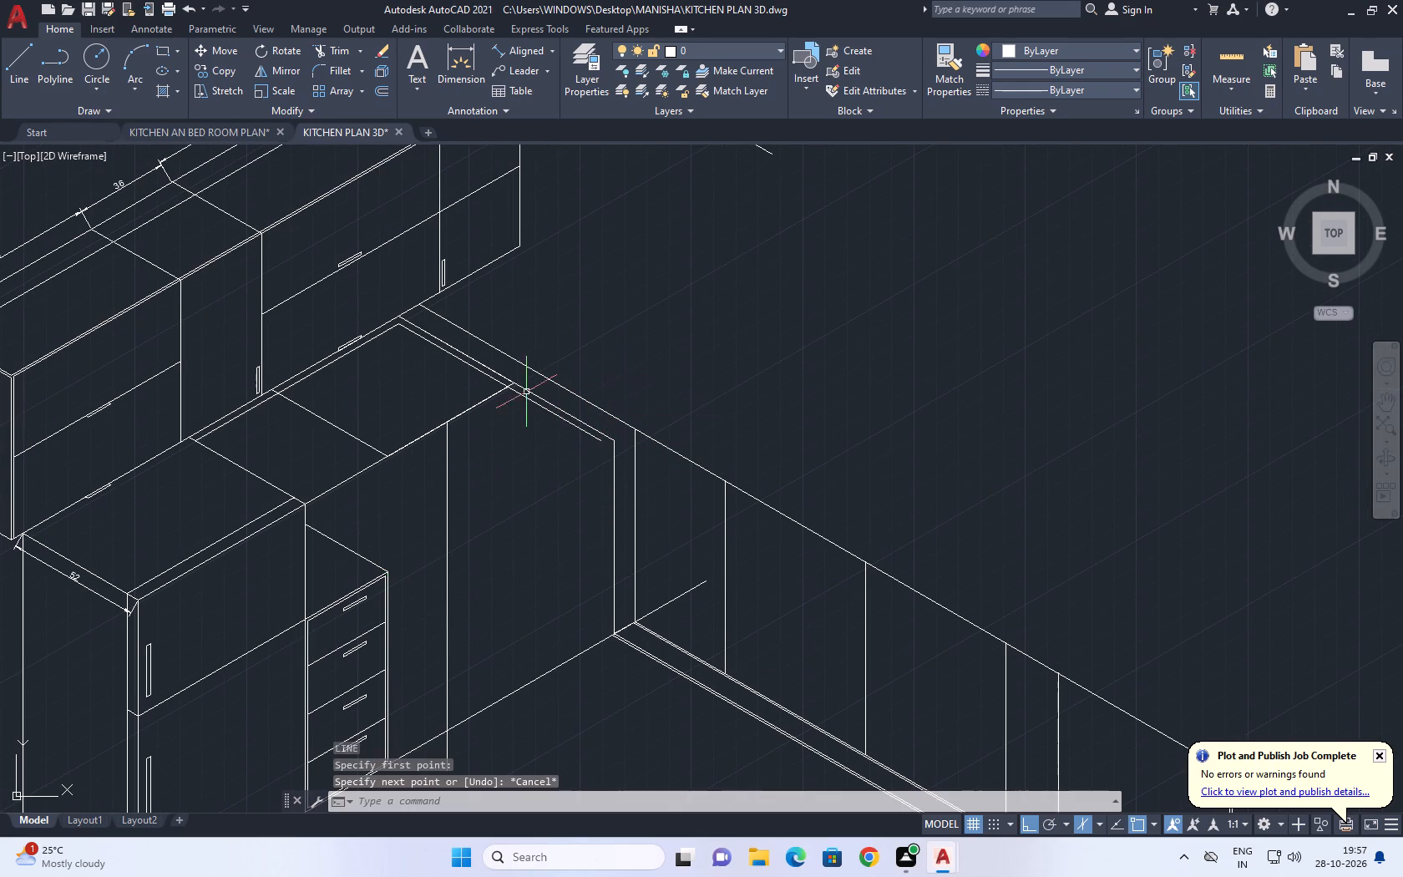
# Delete the countertop's cross line, its front edge beyond the tall cabinet and the helper line lying on that edge.
pyautogui.click(405, 456)
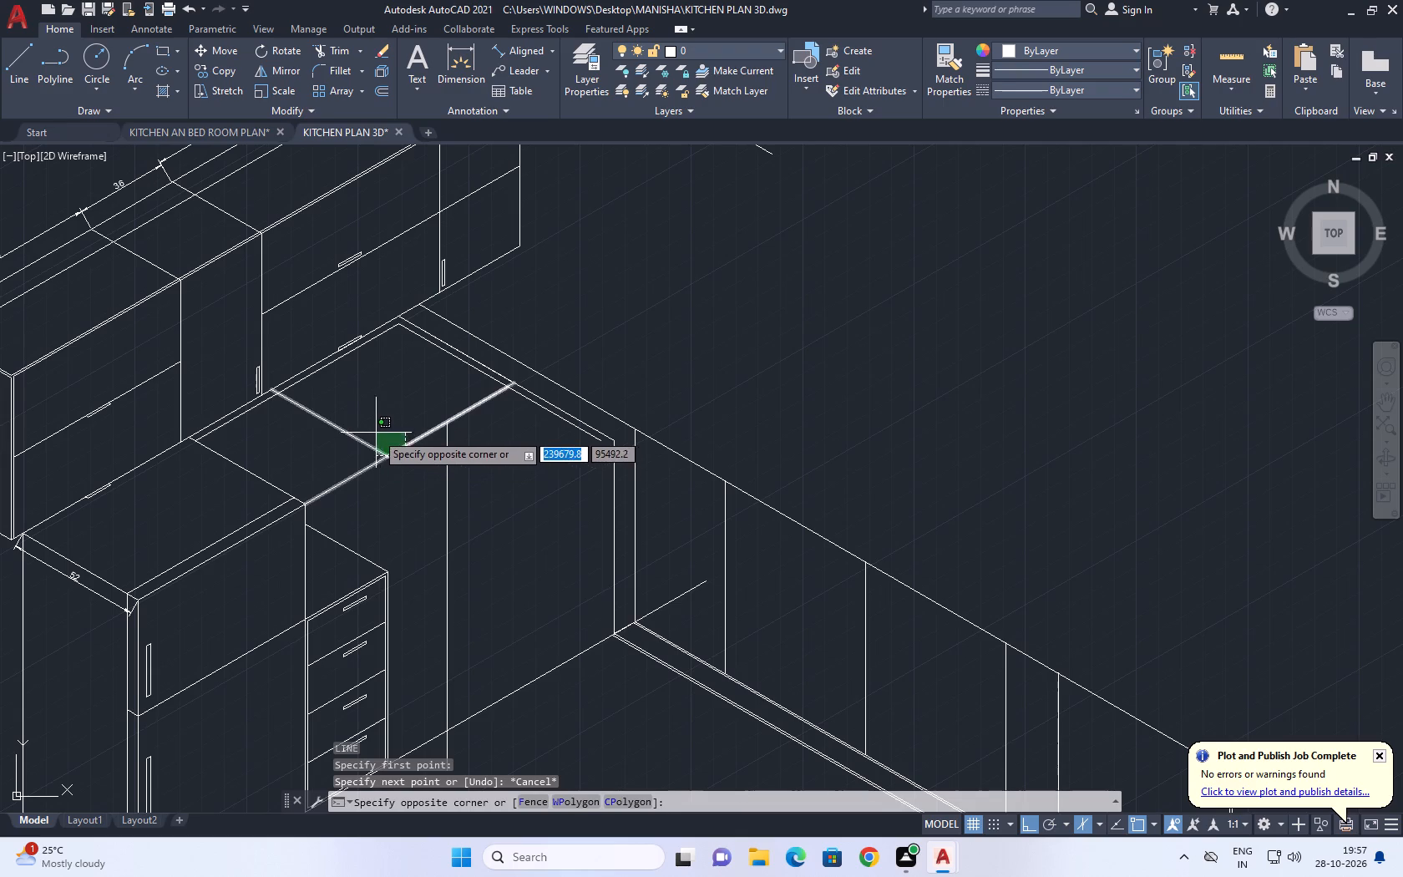
pyautogui.click(358, 426)
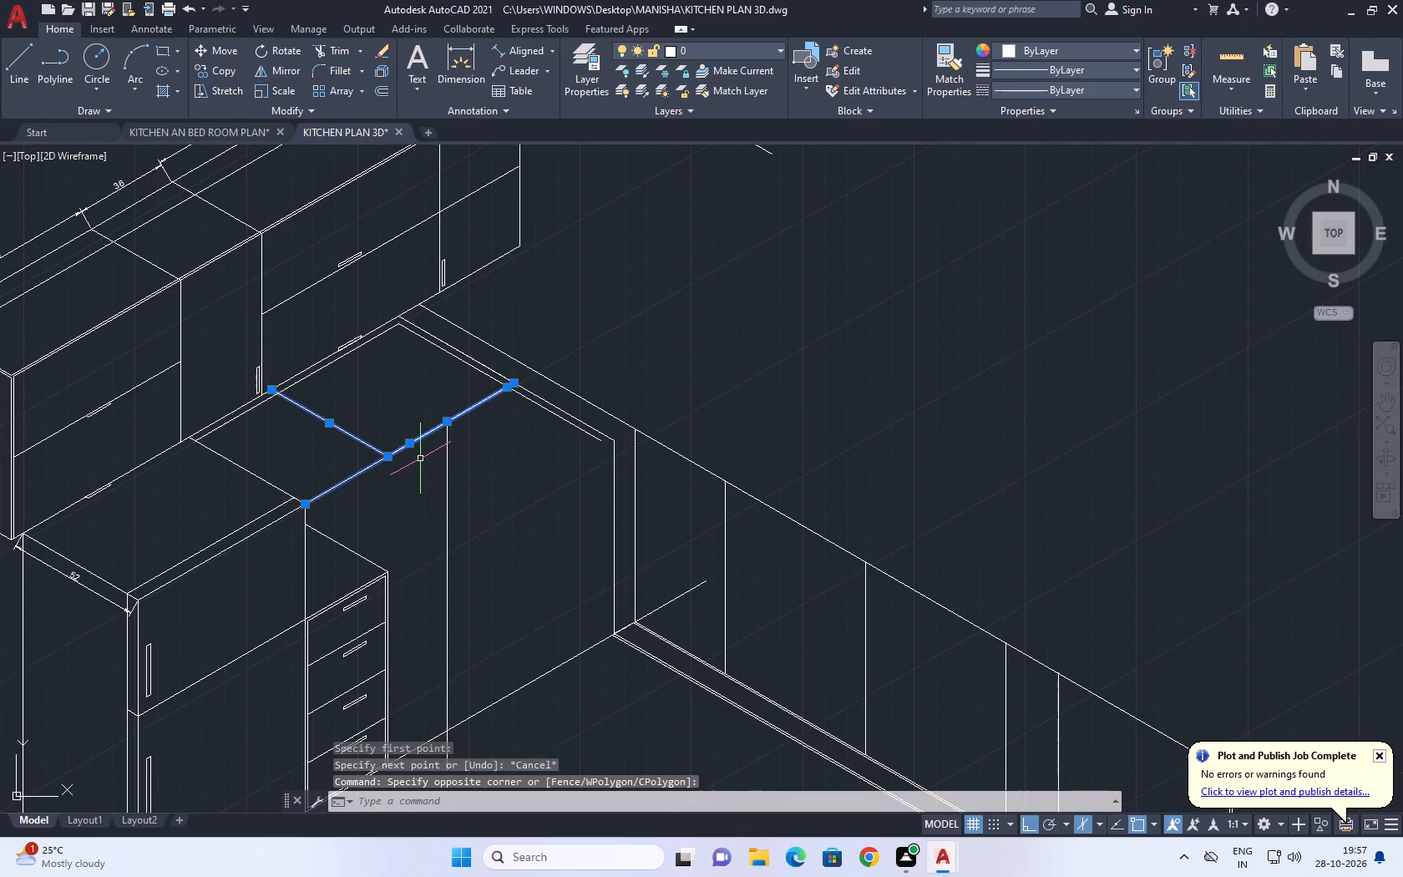
pyautogui.press('Escape')
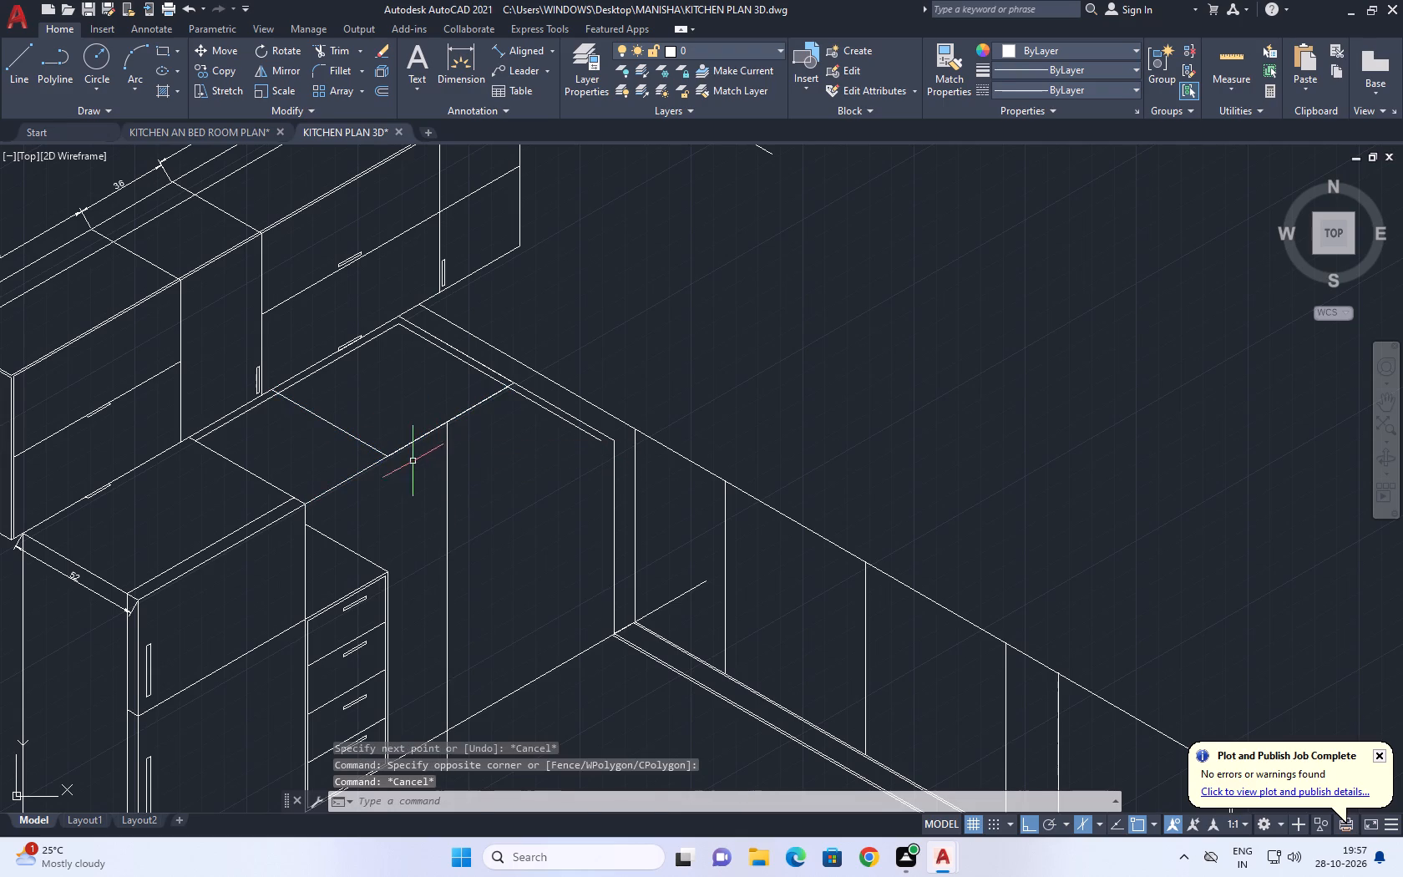
pyautogui.click(413, 461)
pyautogui.click(370, 444)
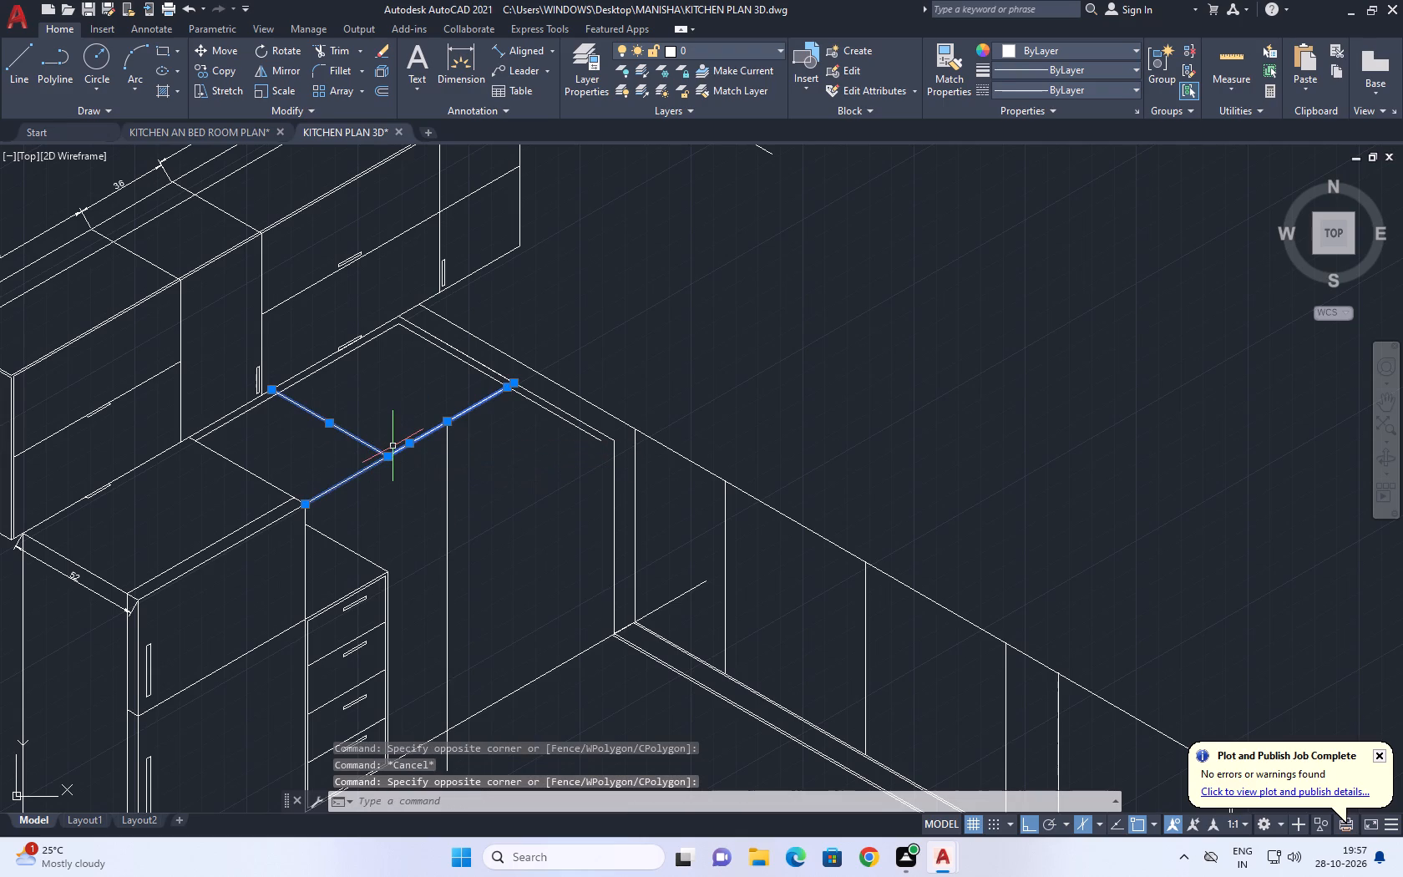
pyautogui.press('Delete')
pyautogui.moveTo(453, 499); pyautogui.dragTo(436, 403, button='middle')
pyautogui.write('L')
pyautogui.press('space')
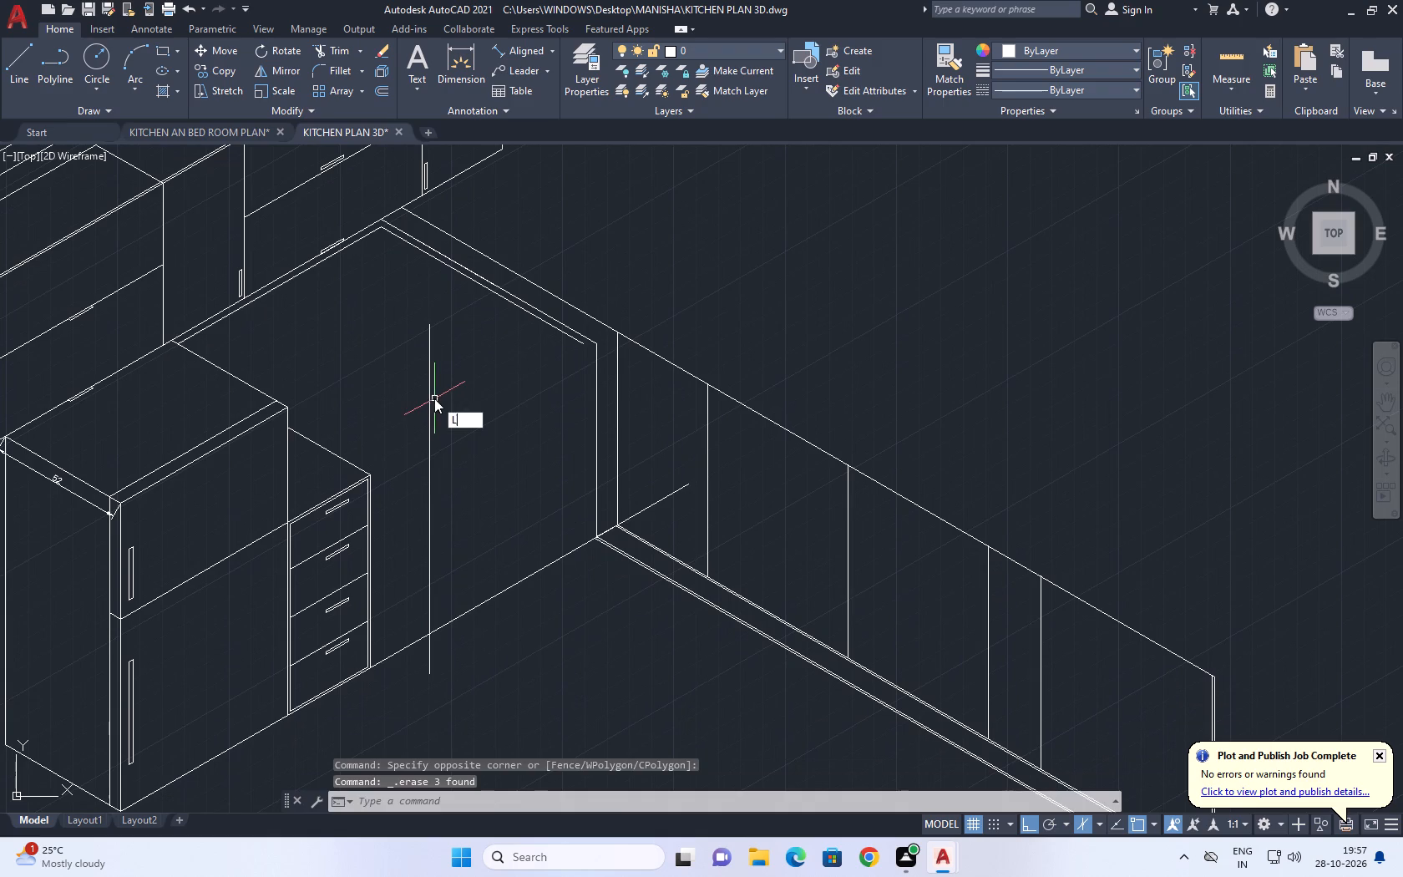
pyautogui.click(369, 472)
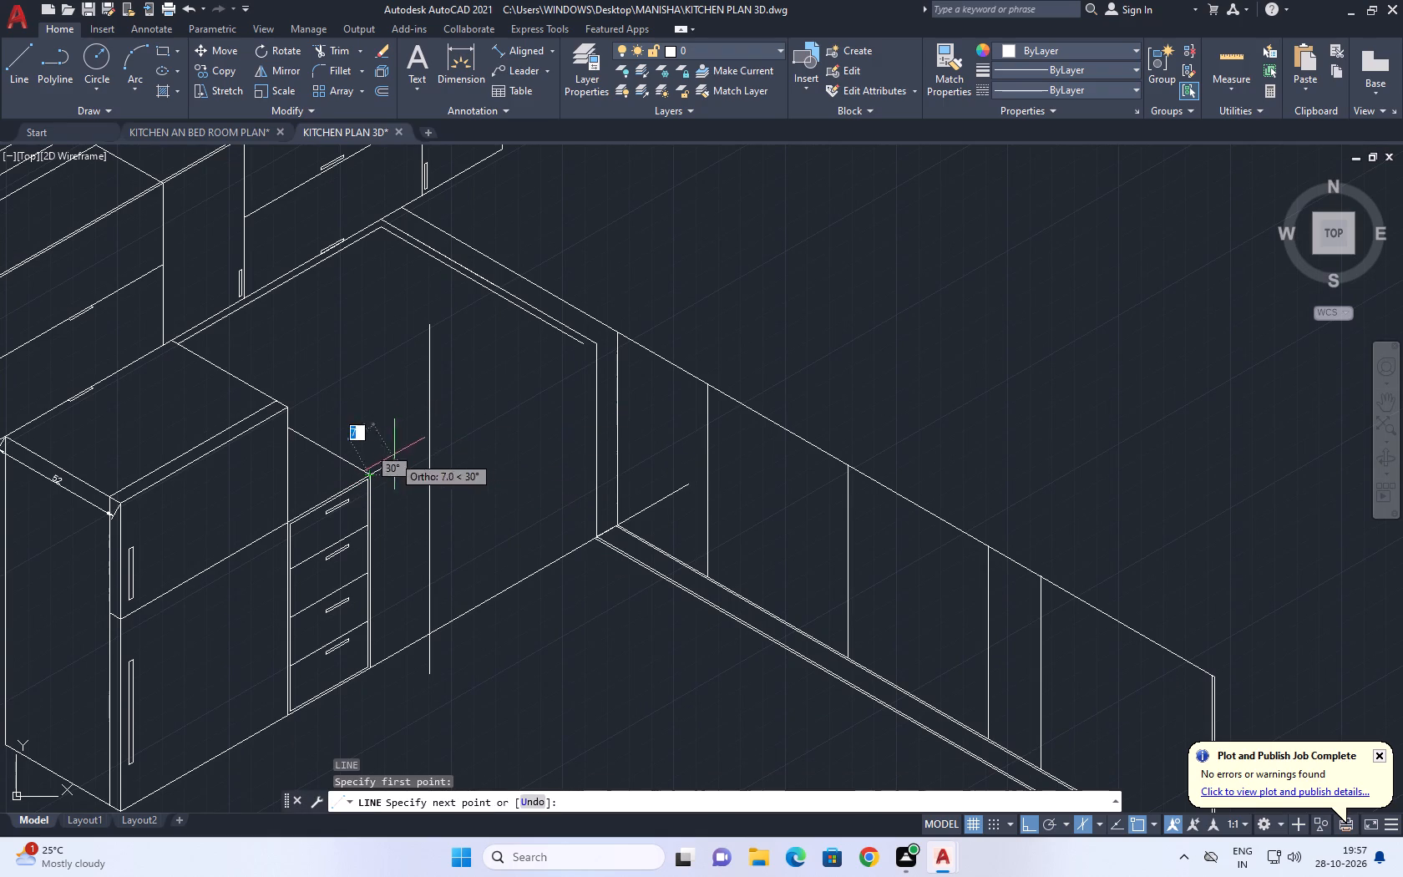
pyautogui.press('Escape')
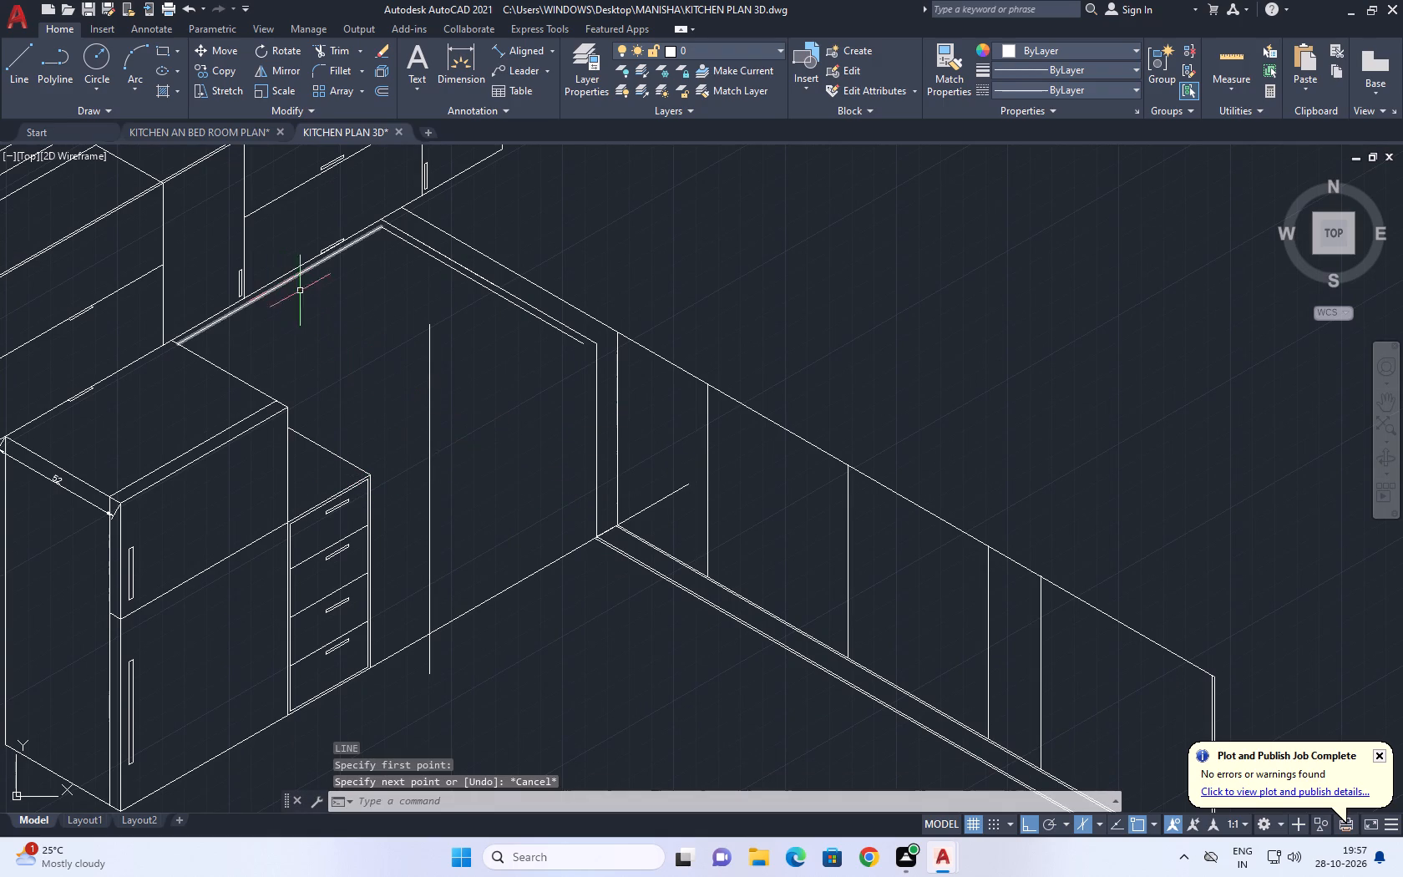
# Draw a 52-long cross line at 330° from the midpoint of the countertop's inner back edge.
pyautogui.moveTo(357, 302); pyautogui.dragTo(417, 428, button='middle')
pyautogui.write('L')
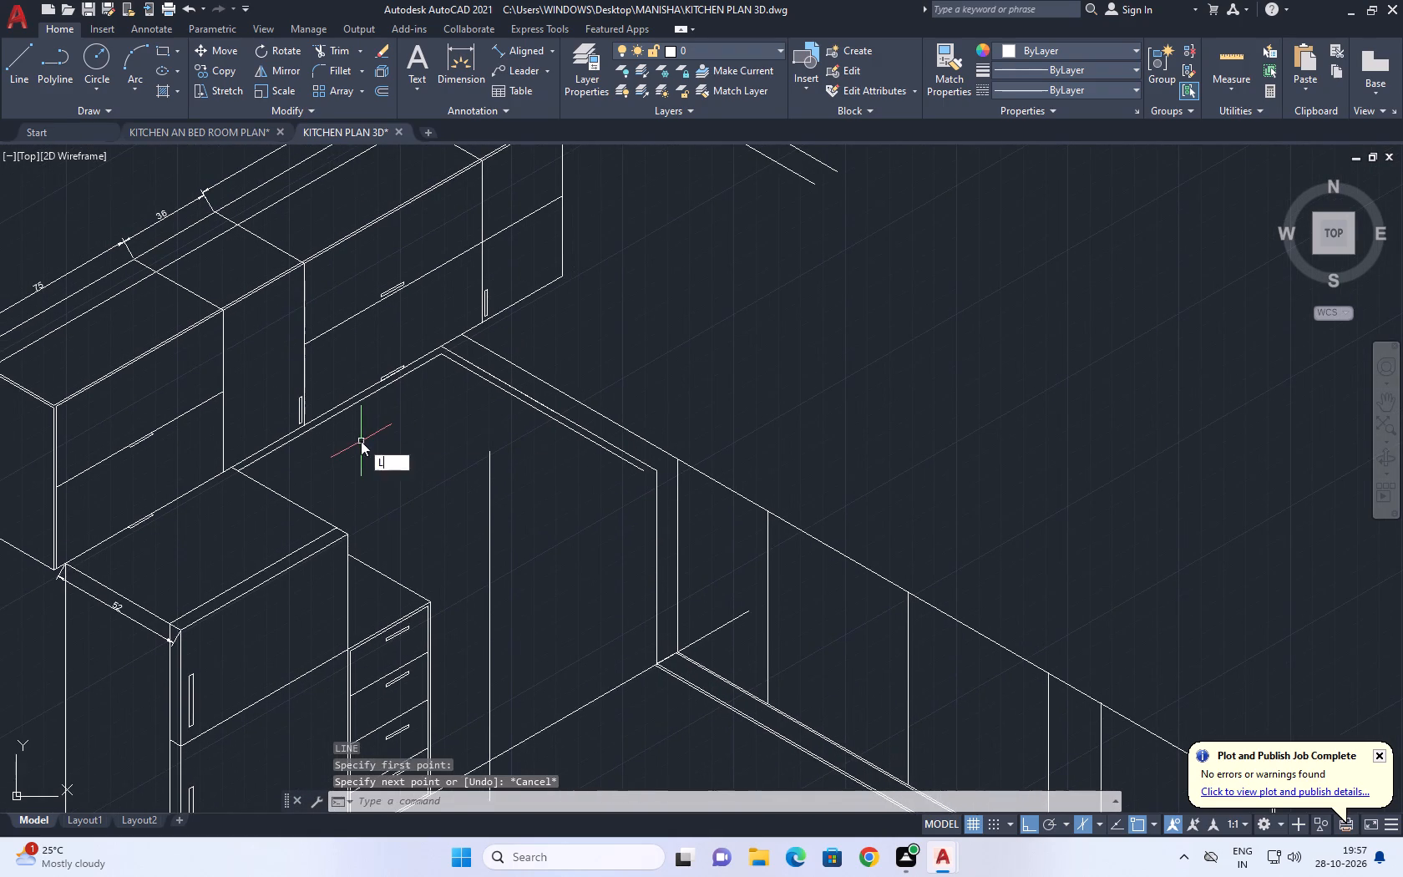
pyautogui.press('space')
pyautogui.click(341, 418)
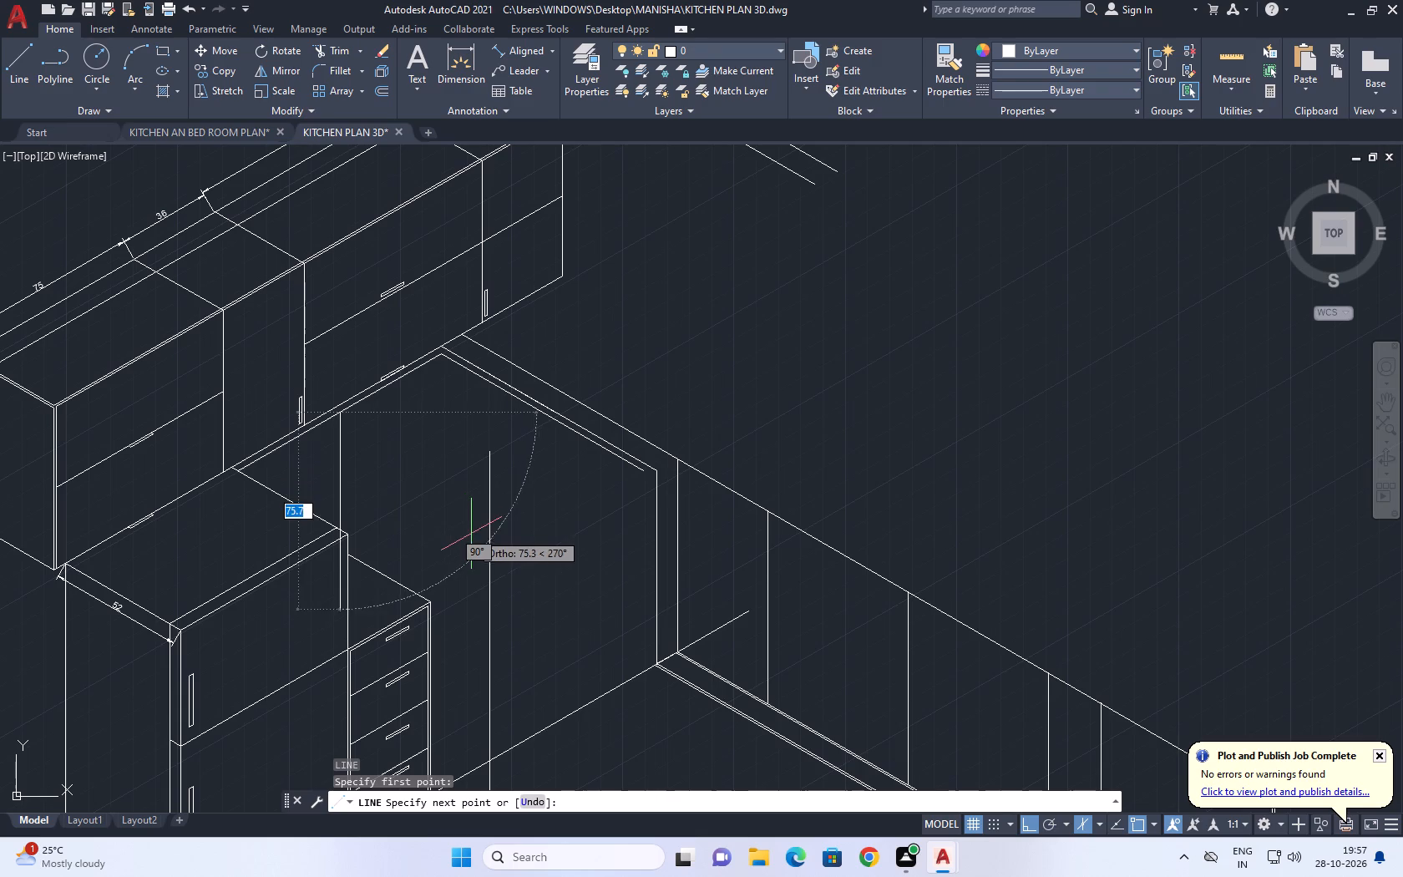
pyautogui.press('F5')
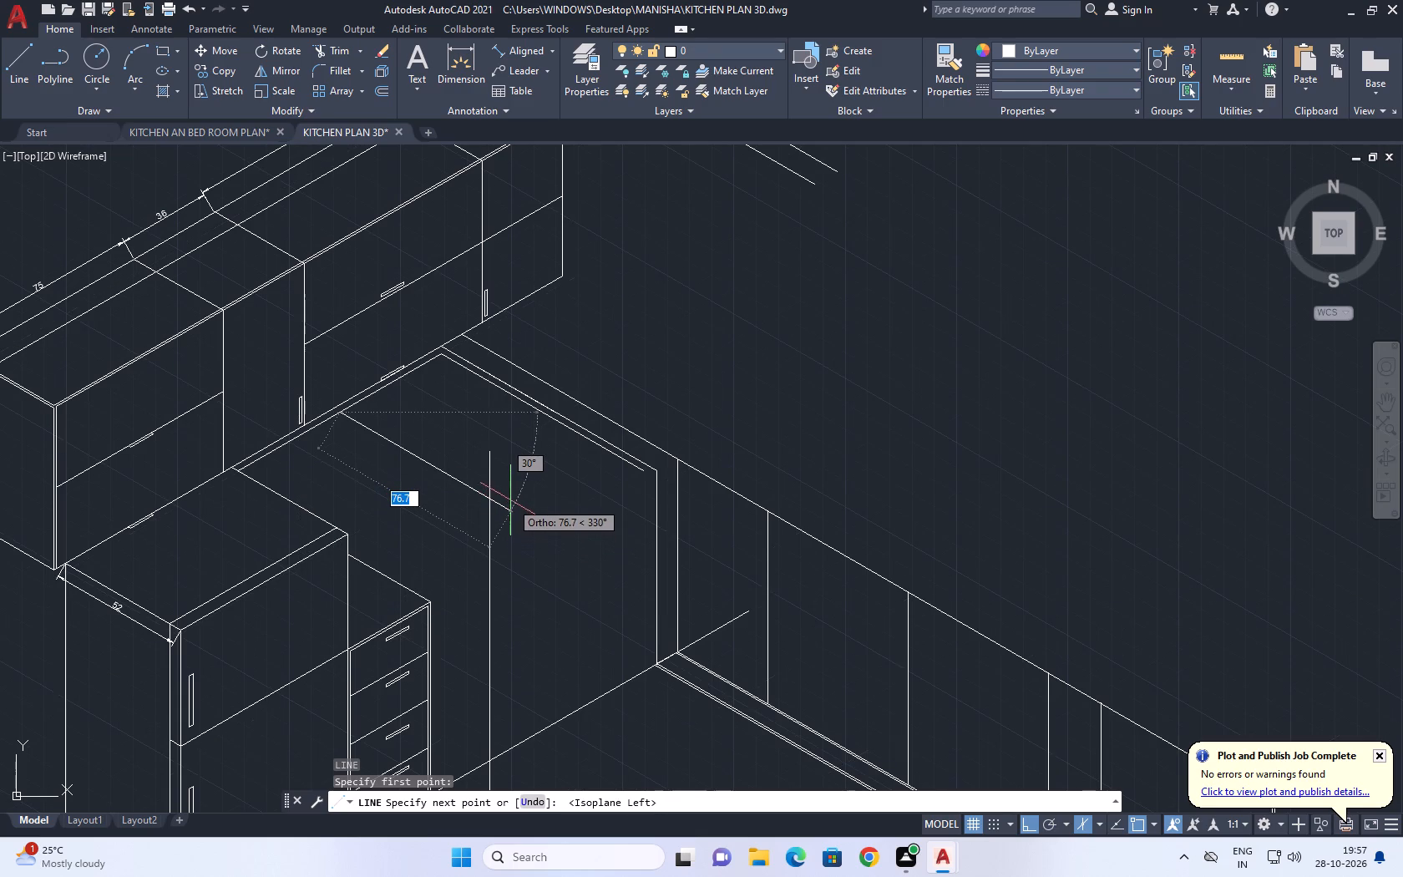
pyautogui.press('5')
pyautogui.press('2')
pyautogui.press('Return')
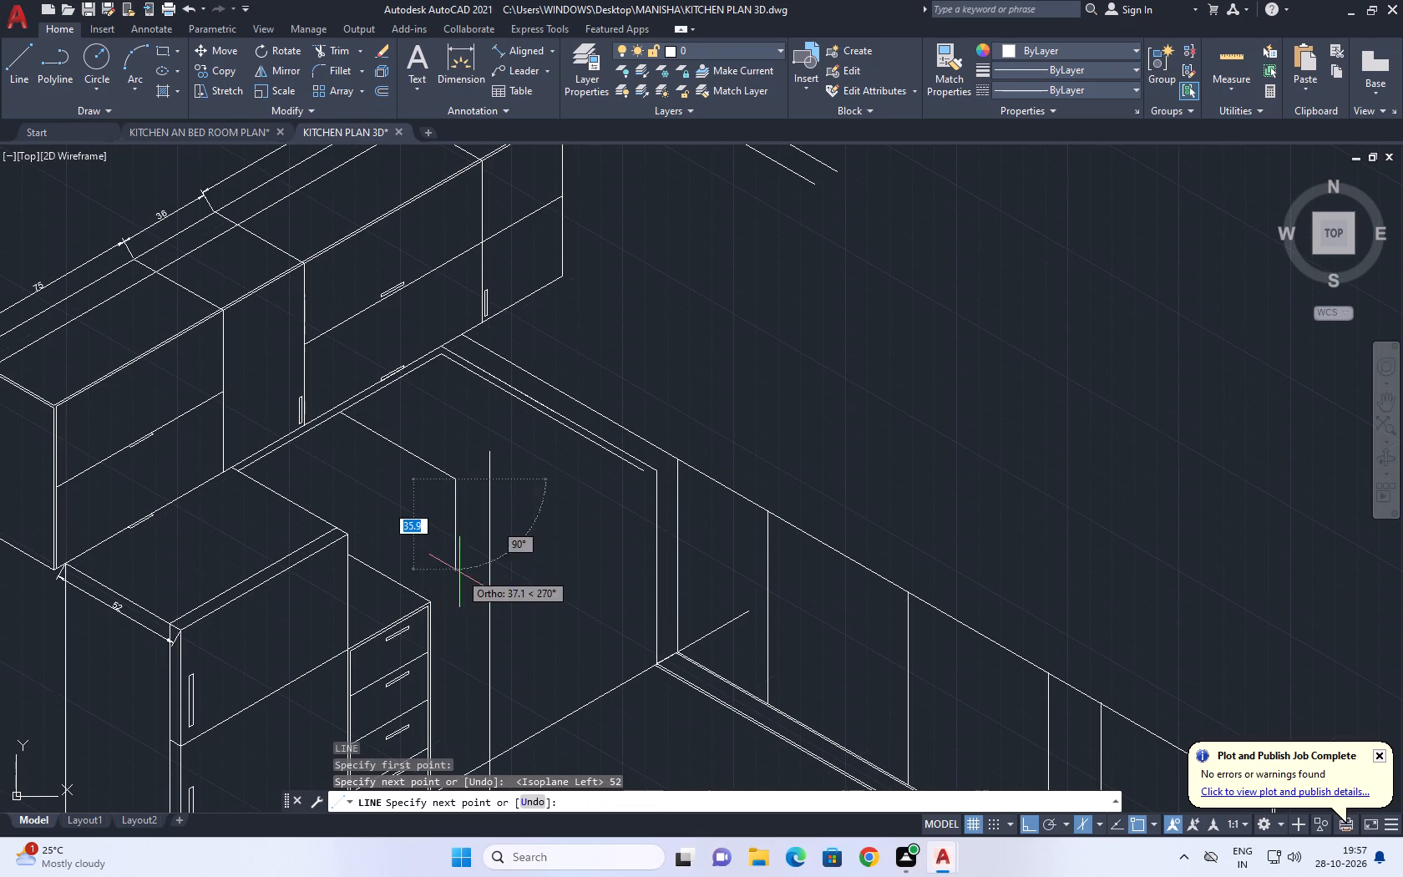
pyautogui.press('Escape')
pyautogui.moveTo(475, 514); pyautogui.dragTo(494, 539, button='middle')
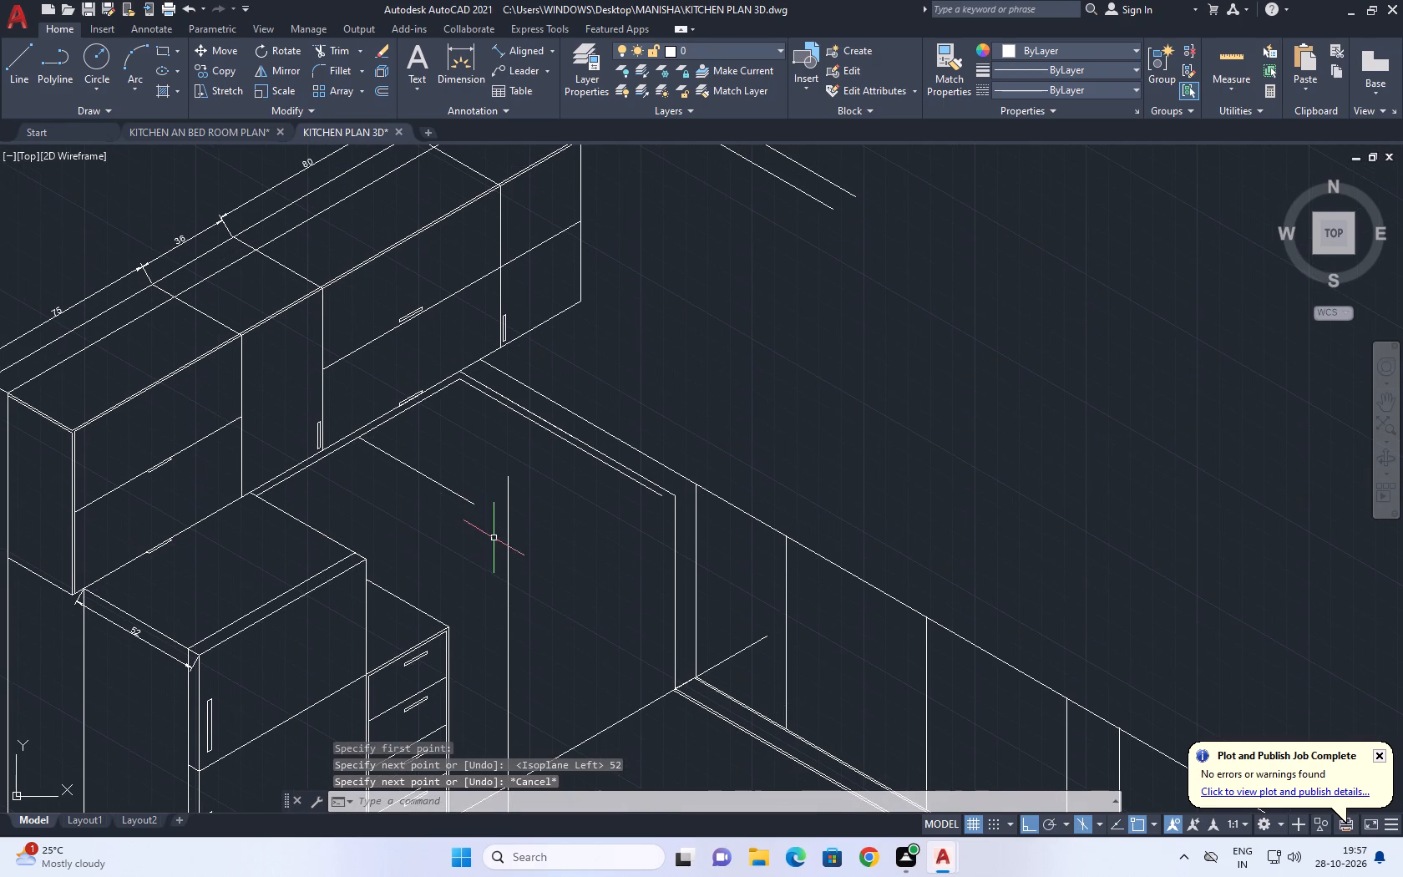
# Draw the countertop's front edge about 159 long at 30° from the tall cabinet's top front corner, past the side wall.
pyautogui.moveTo(481, 440); pyautogui.dragTo(434, 428, button='middle')
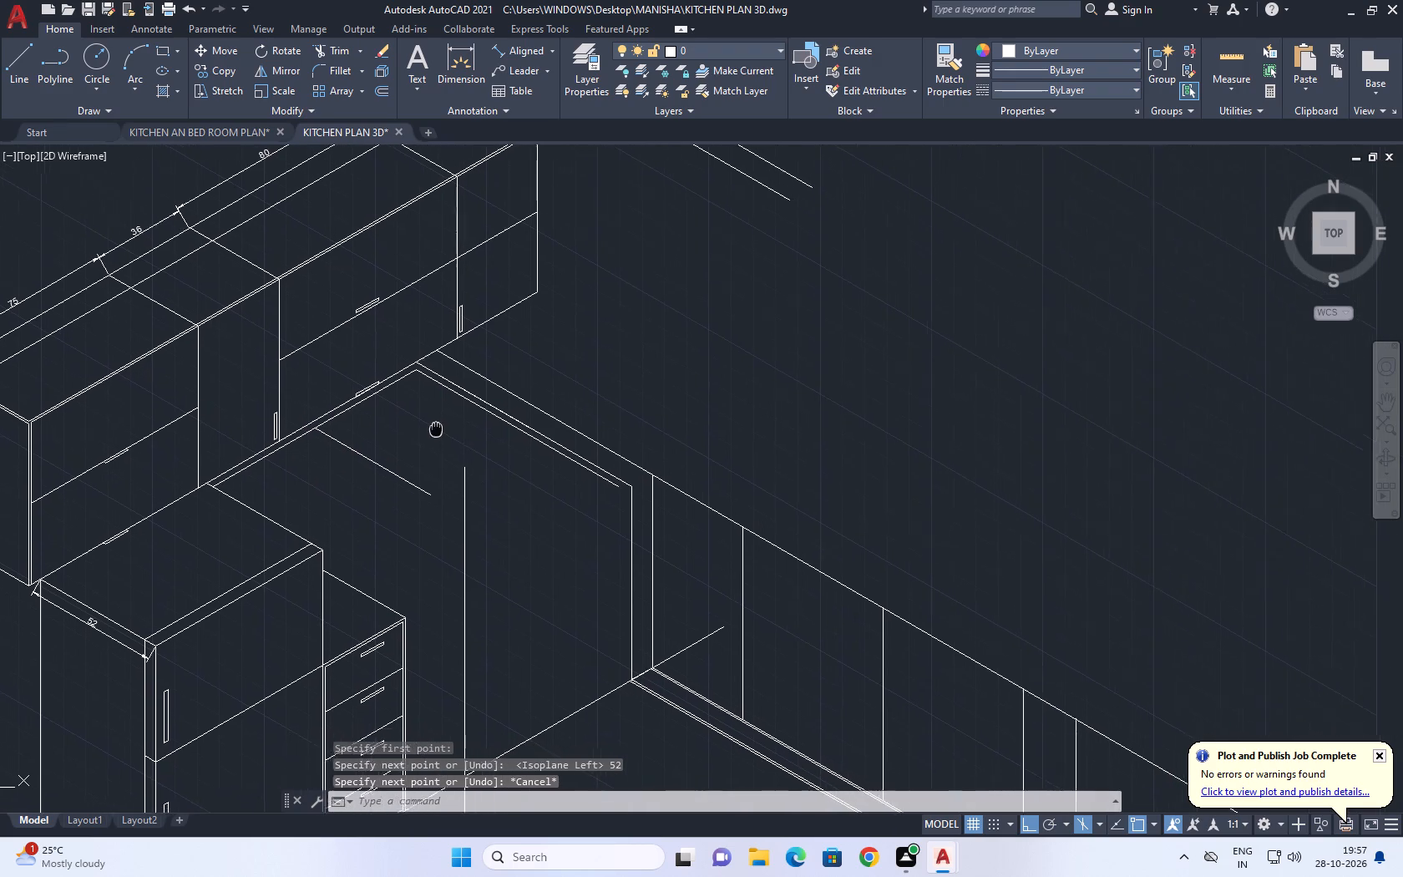
pyautogui.moveTo(434, 428); pyautogui.dragTo(377, 364, button='middle')
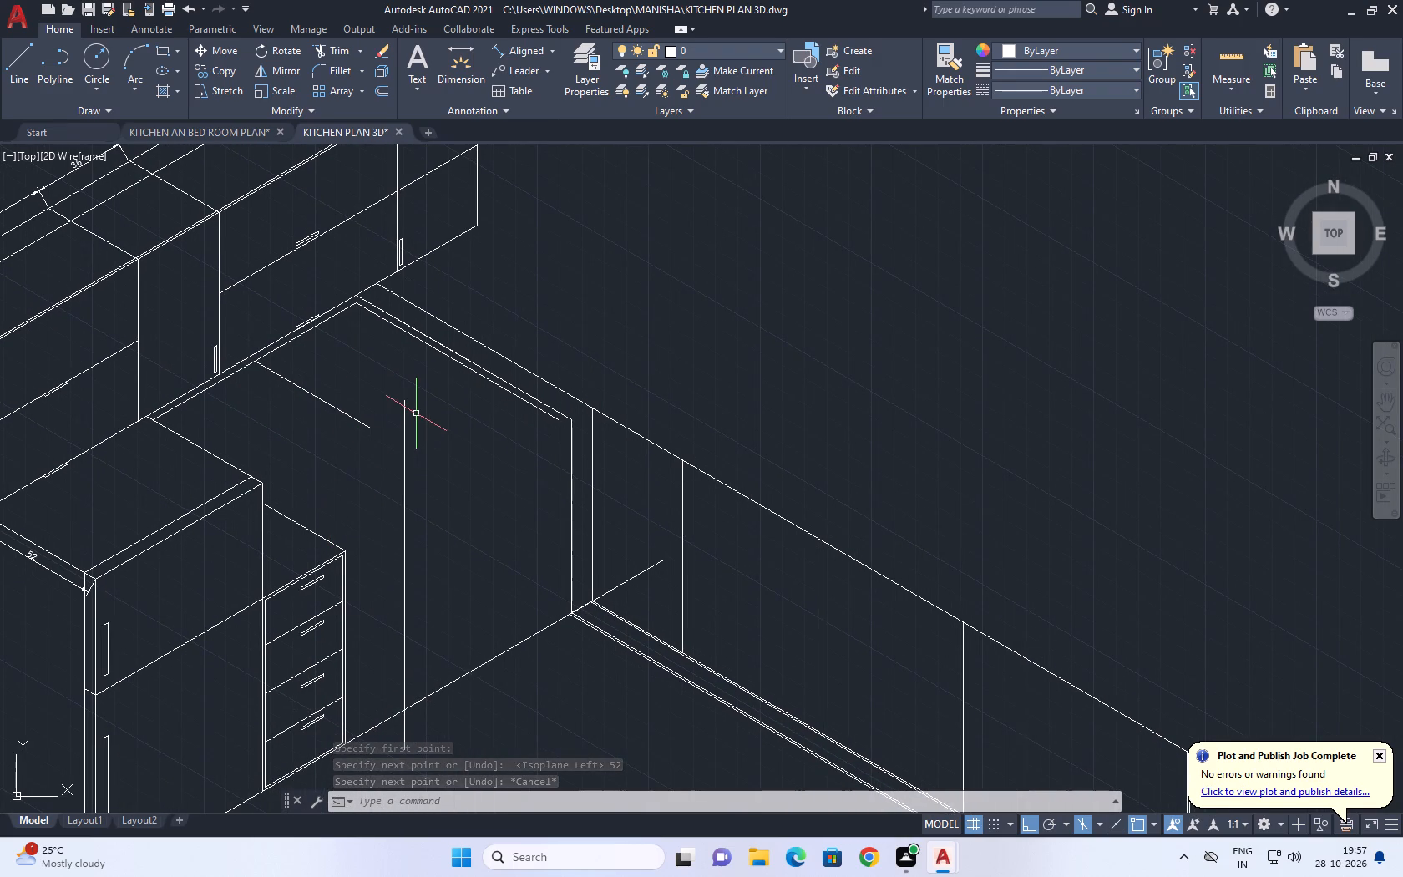
pyautogui.press('l')
pyautogui.press('space')
pyautogui.click(259, 487)
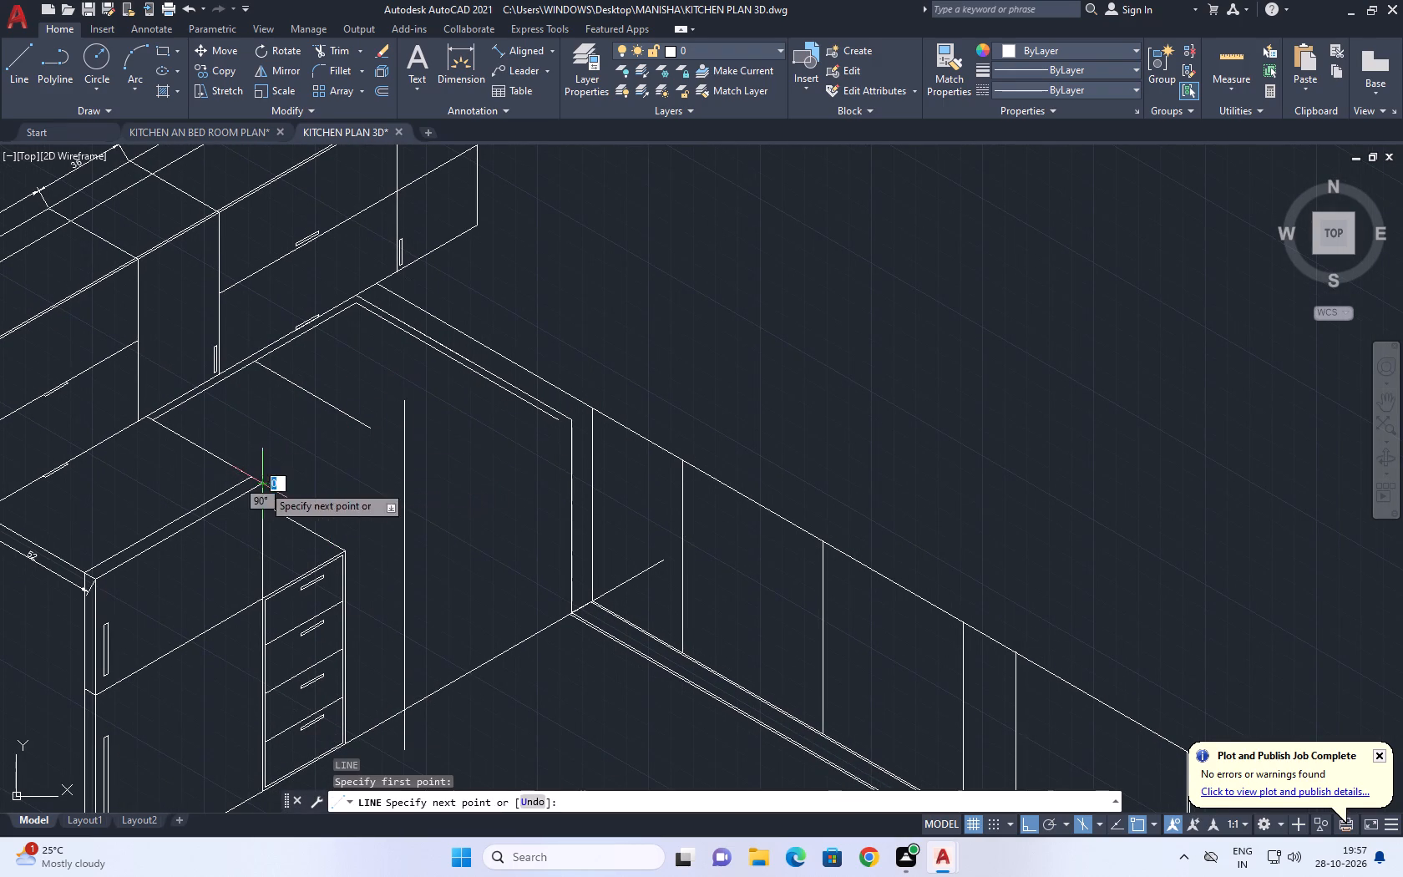
pyautogui.press('F5')
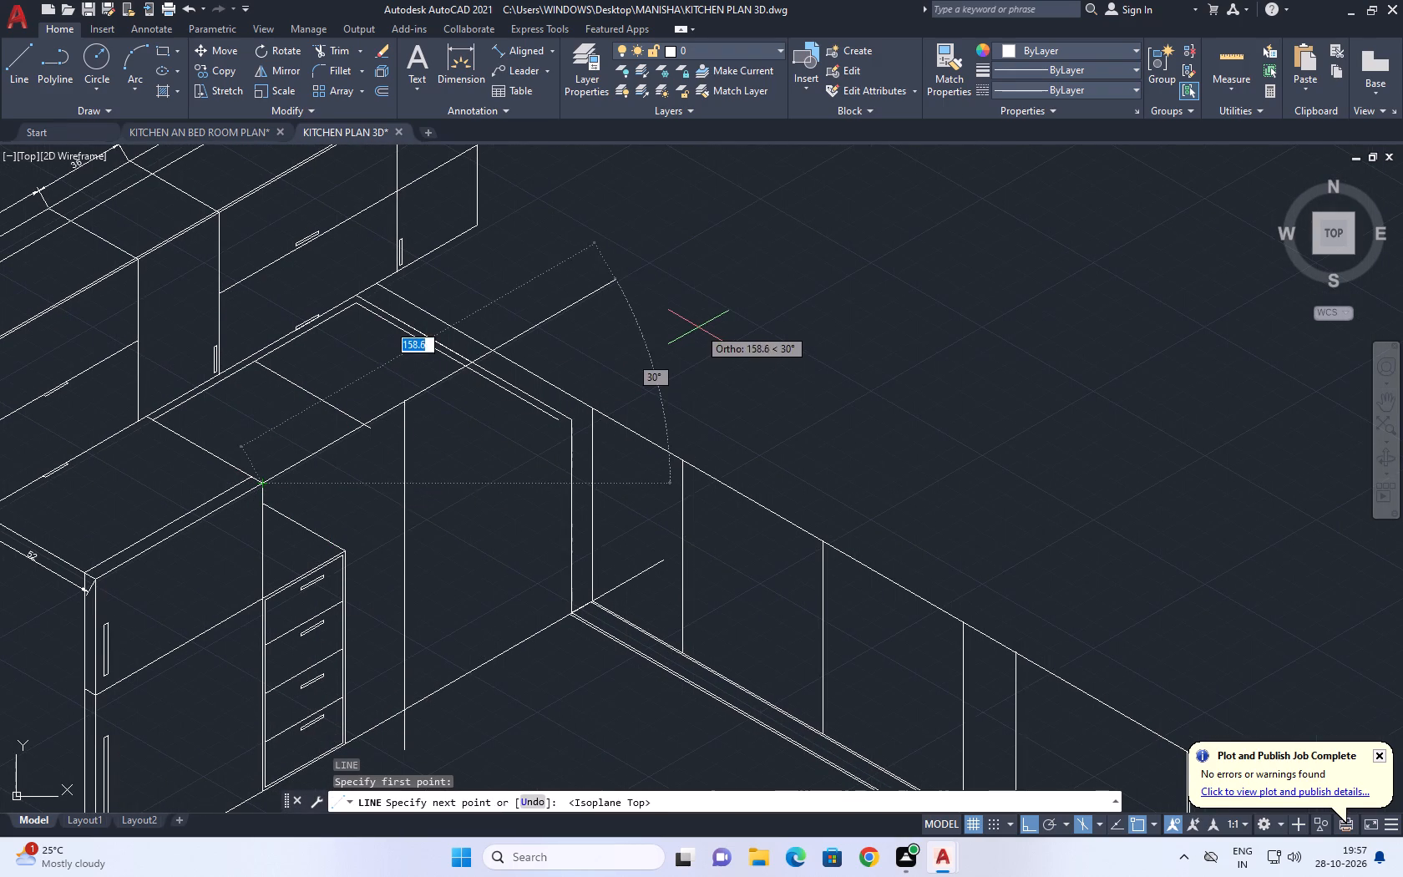
pyautogui.click(698, 327)
pyautogui.press('Escape')
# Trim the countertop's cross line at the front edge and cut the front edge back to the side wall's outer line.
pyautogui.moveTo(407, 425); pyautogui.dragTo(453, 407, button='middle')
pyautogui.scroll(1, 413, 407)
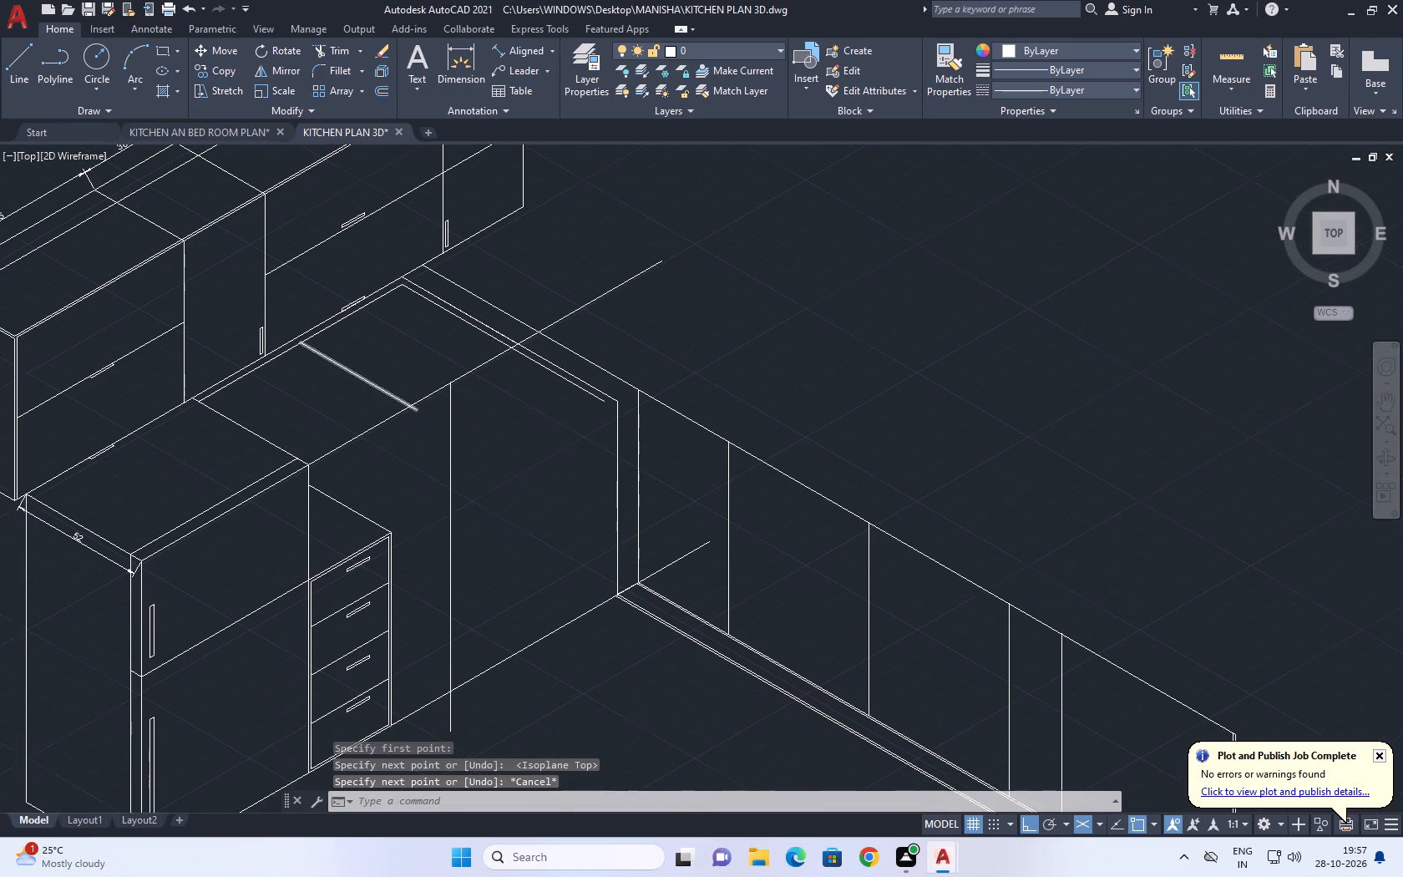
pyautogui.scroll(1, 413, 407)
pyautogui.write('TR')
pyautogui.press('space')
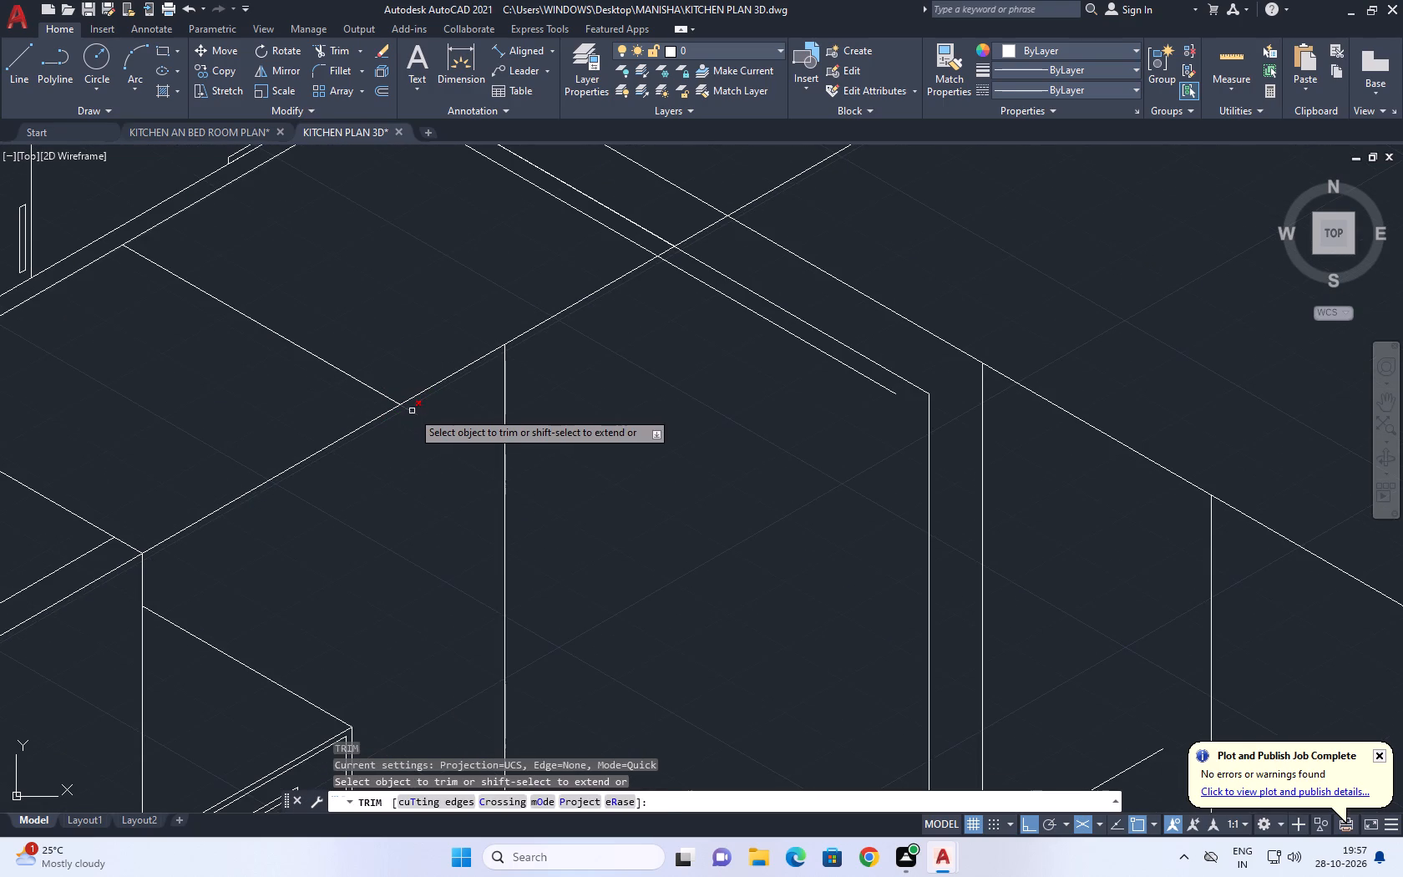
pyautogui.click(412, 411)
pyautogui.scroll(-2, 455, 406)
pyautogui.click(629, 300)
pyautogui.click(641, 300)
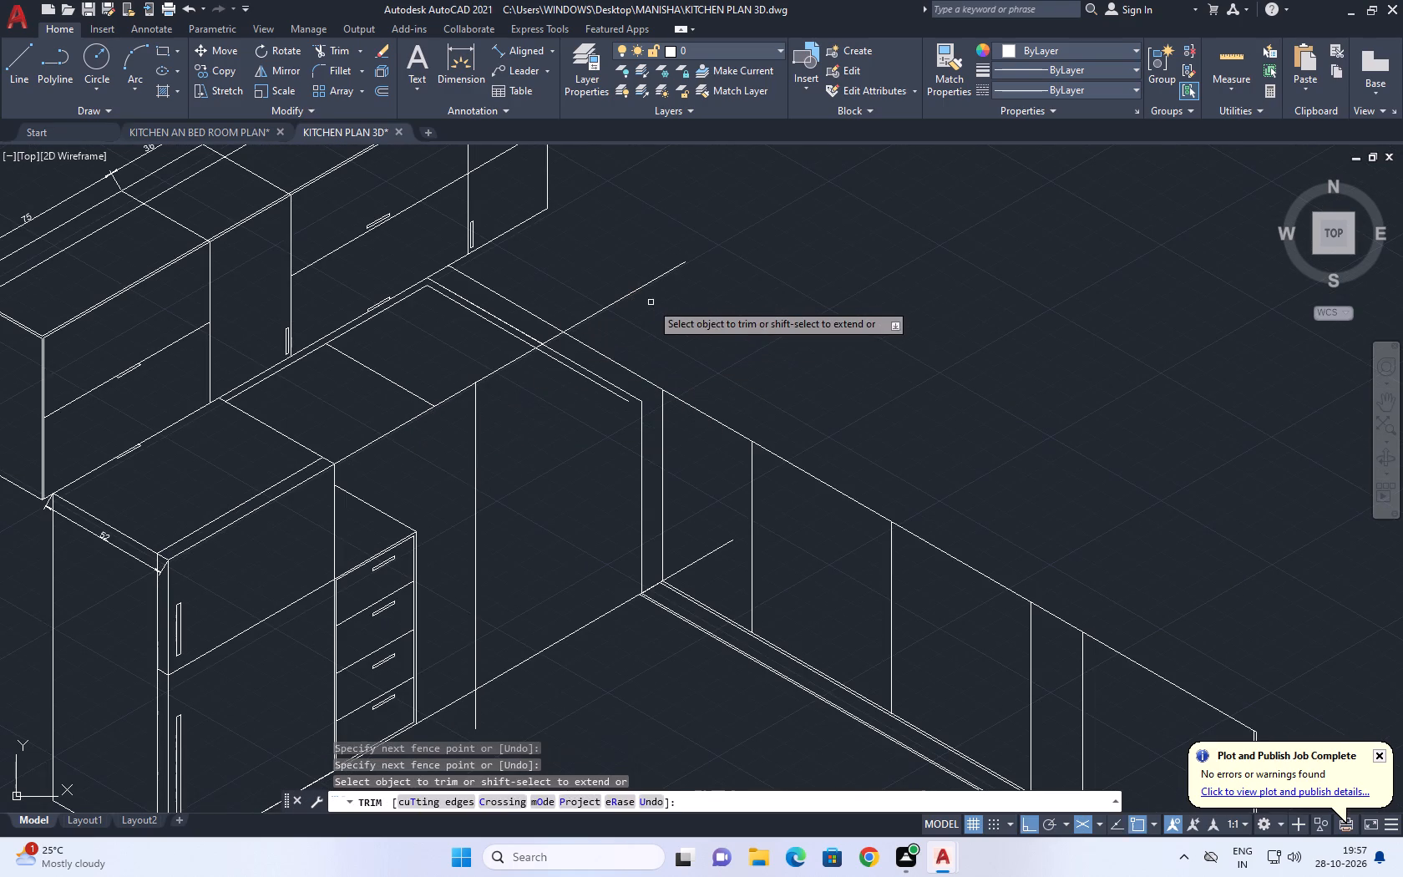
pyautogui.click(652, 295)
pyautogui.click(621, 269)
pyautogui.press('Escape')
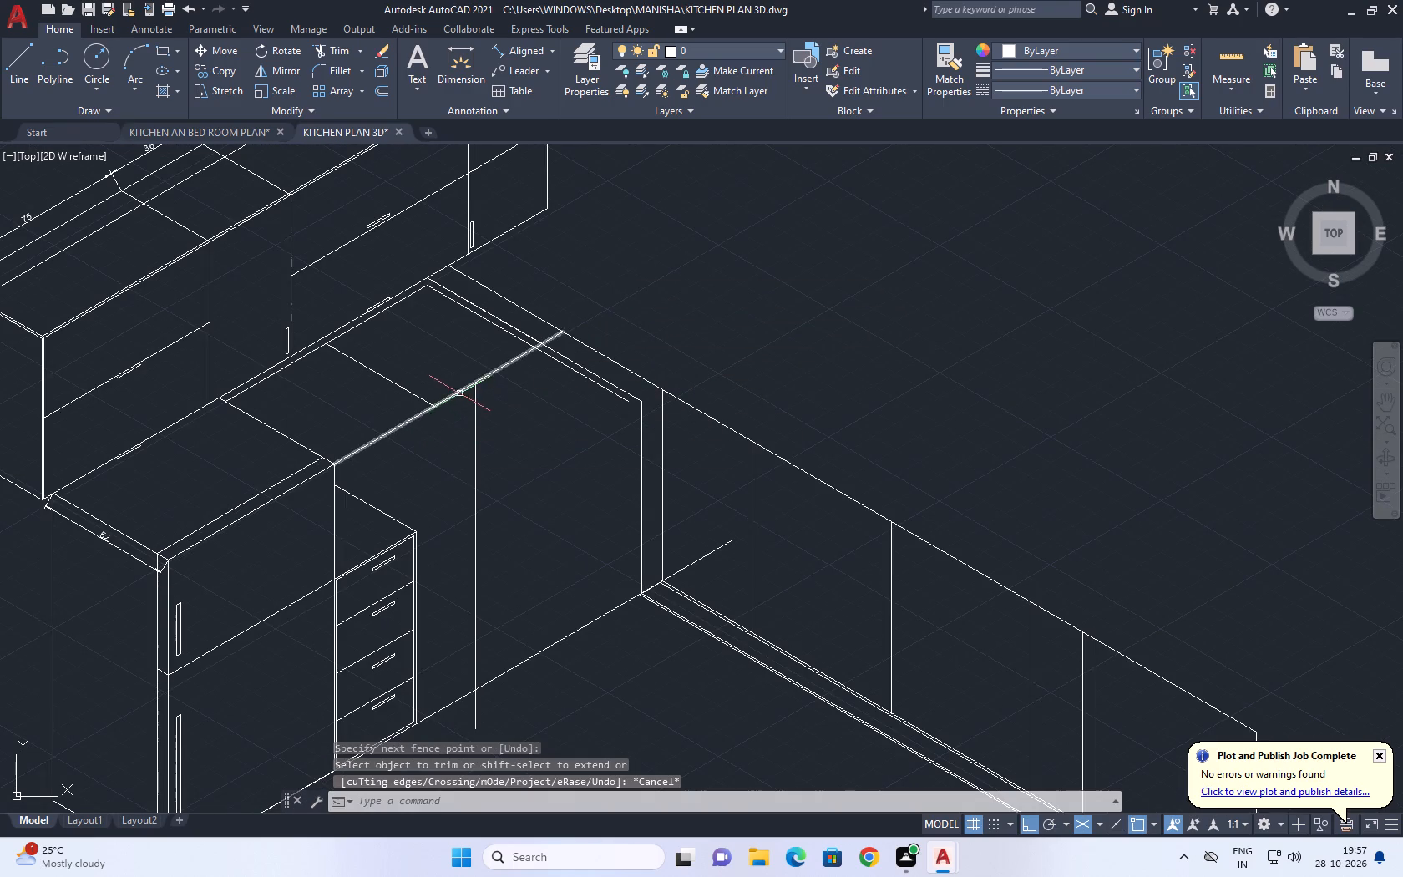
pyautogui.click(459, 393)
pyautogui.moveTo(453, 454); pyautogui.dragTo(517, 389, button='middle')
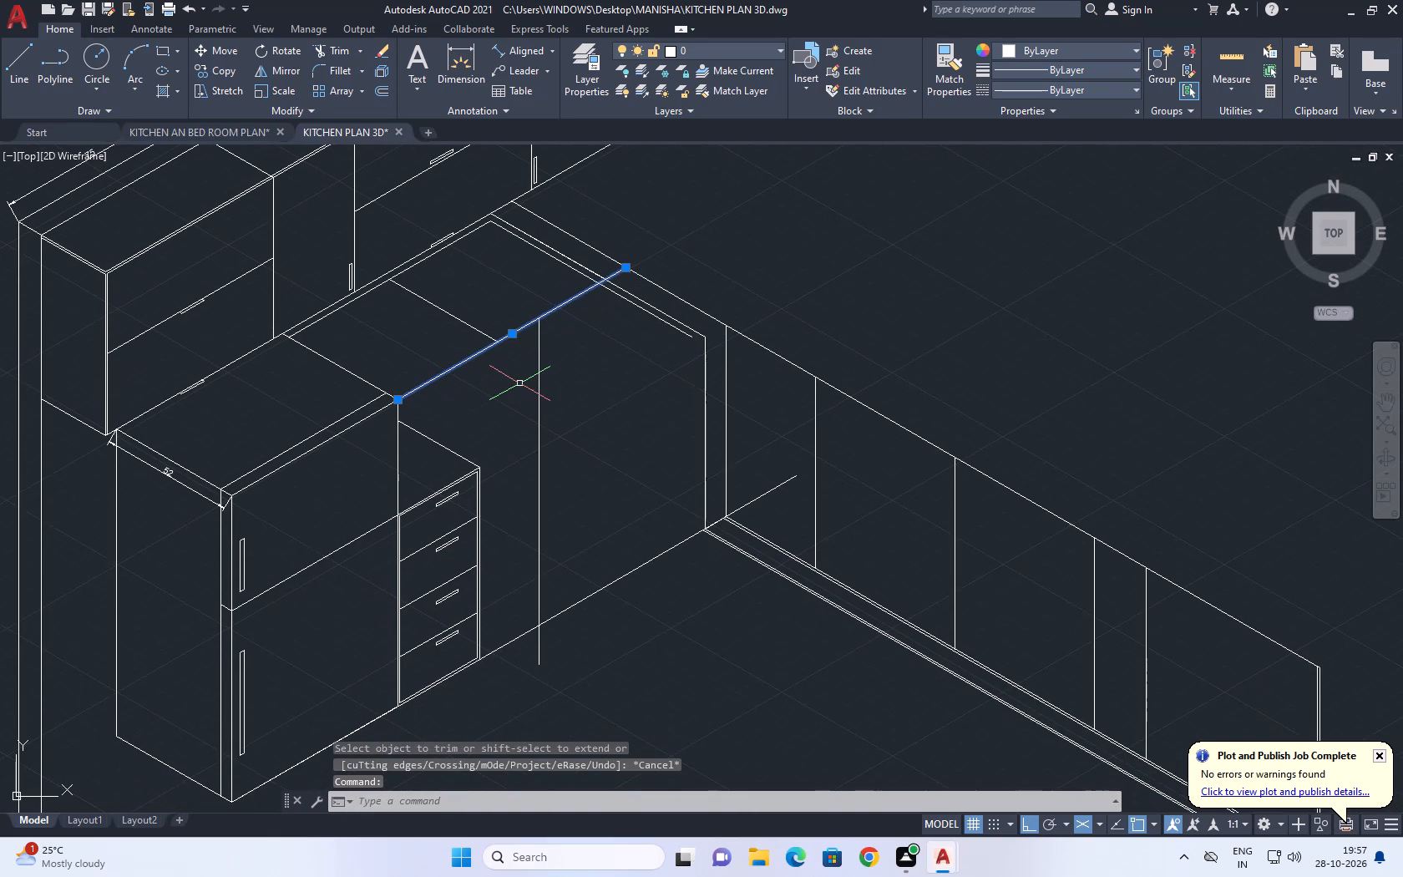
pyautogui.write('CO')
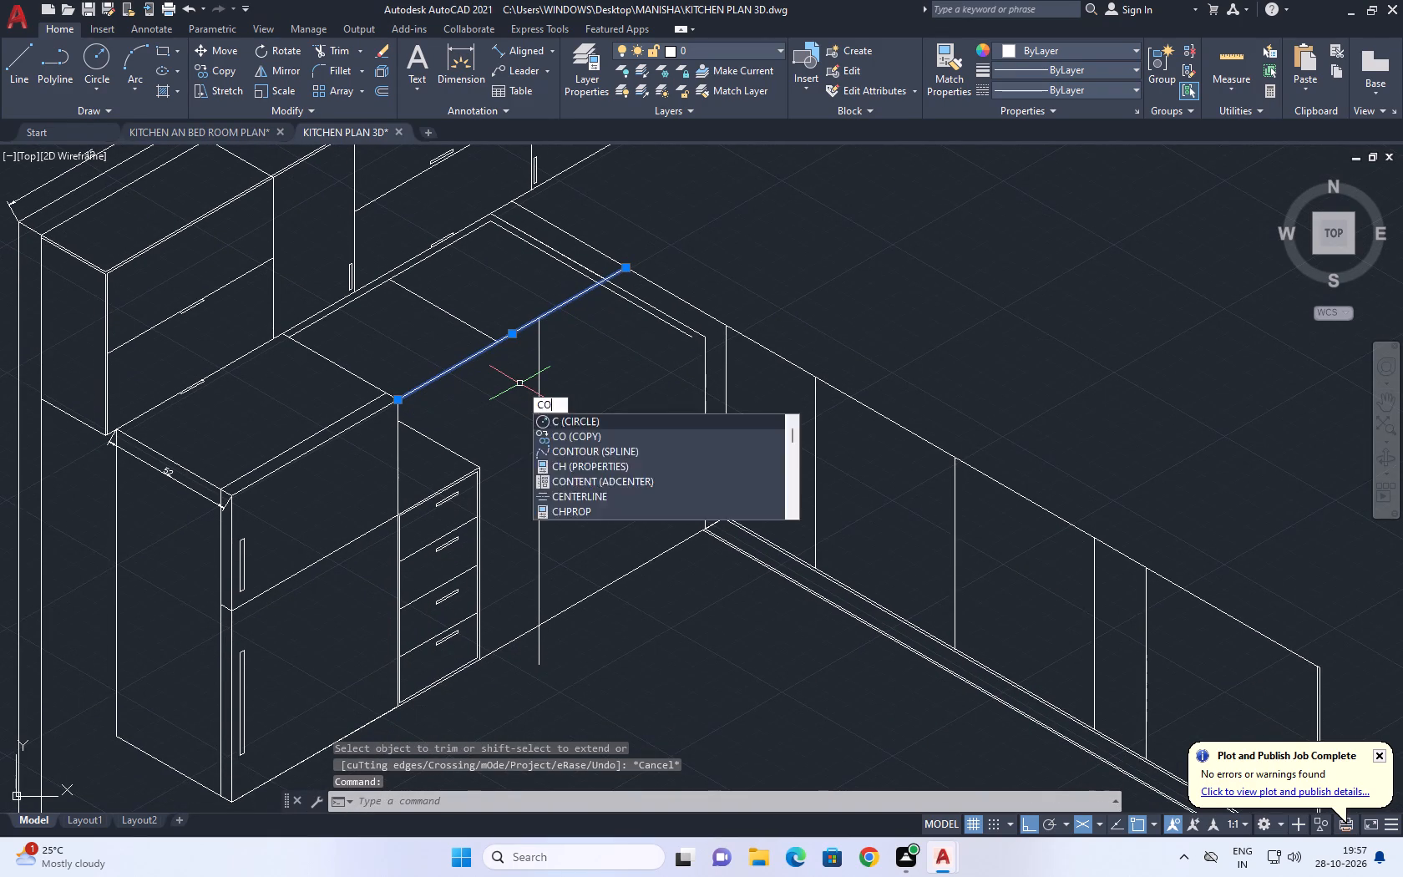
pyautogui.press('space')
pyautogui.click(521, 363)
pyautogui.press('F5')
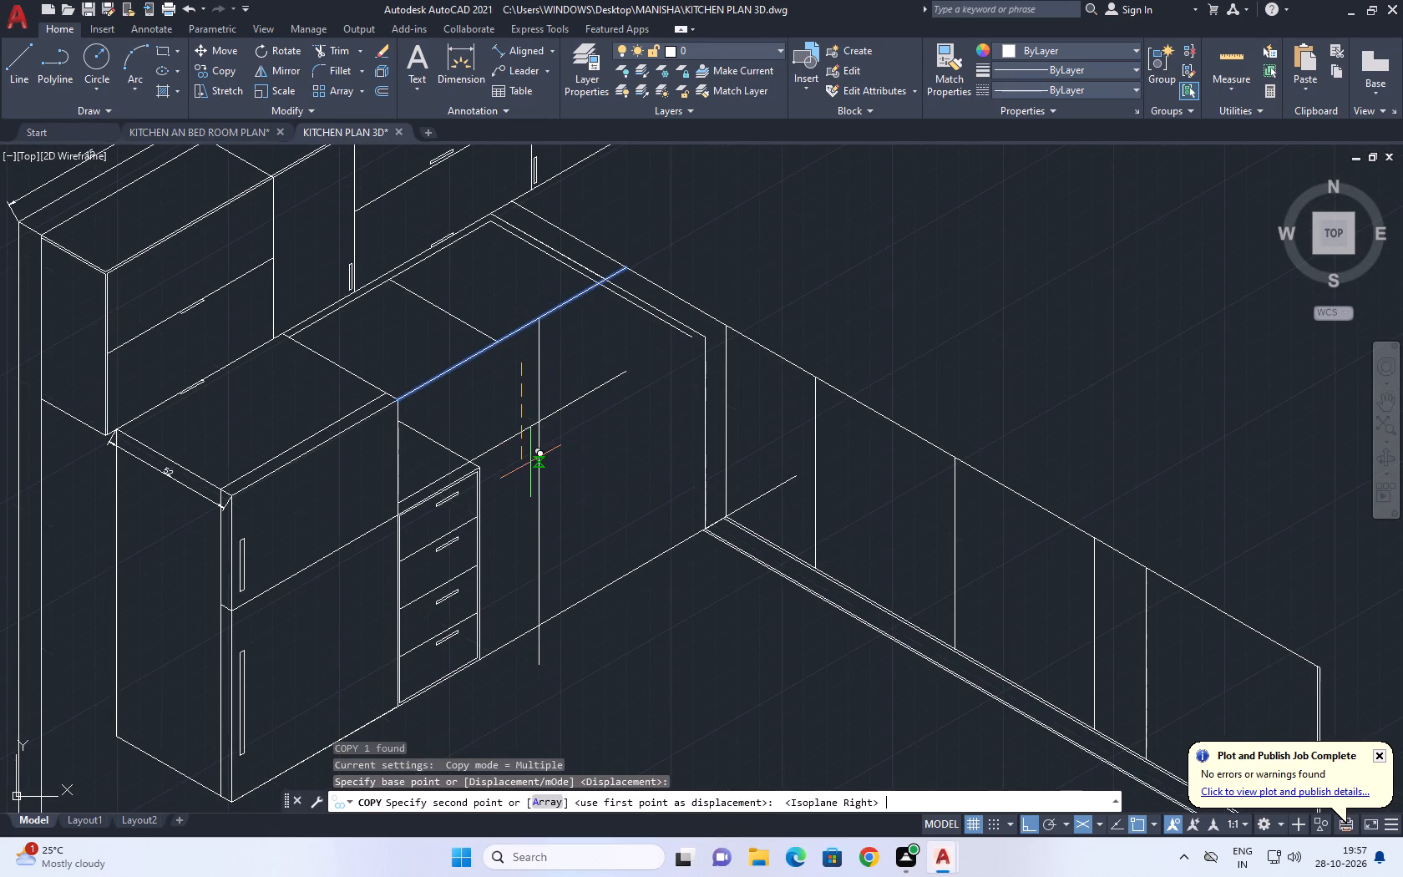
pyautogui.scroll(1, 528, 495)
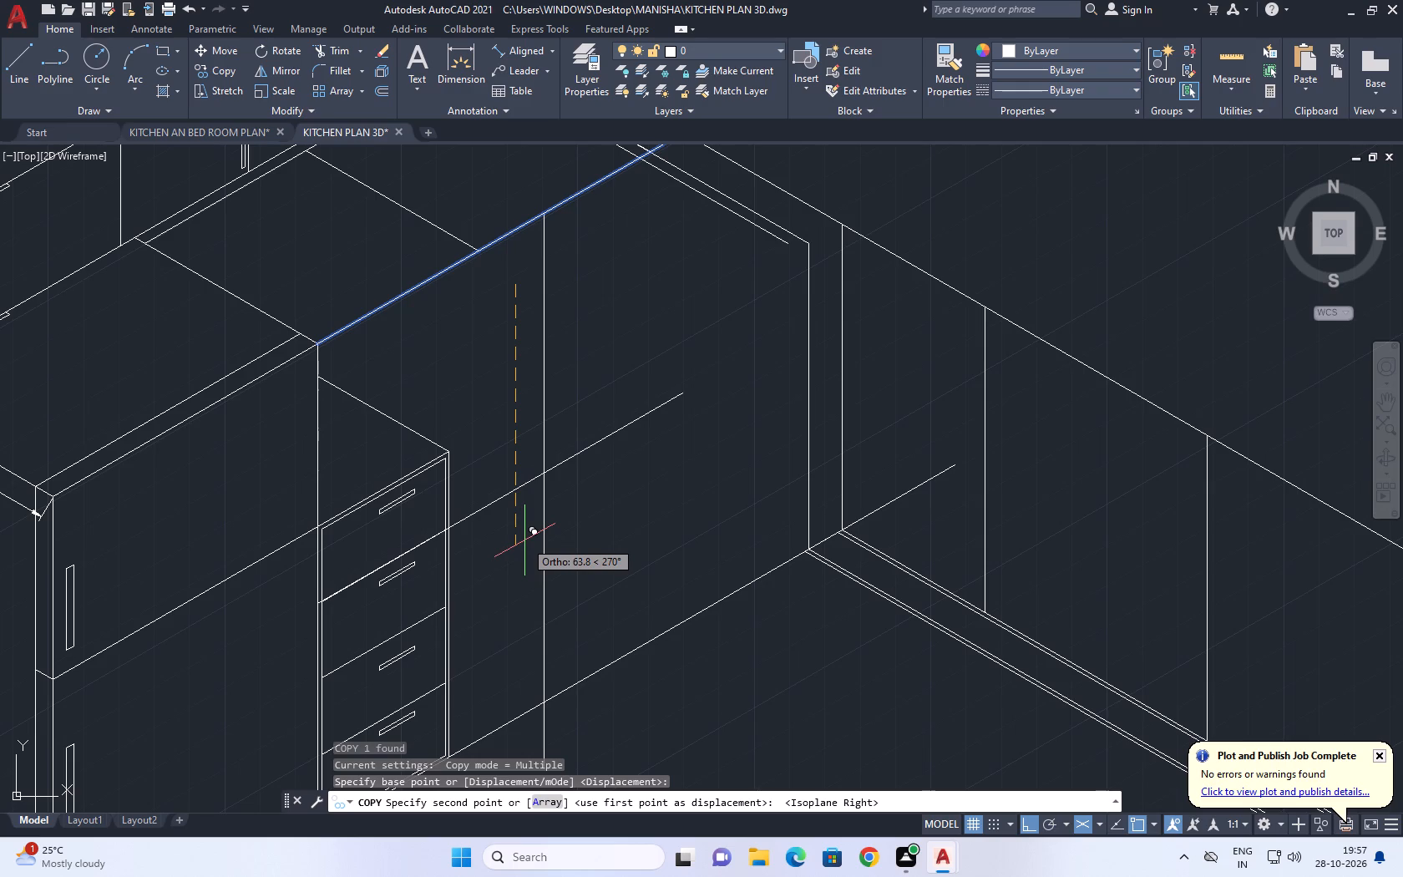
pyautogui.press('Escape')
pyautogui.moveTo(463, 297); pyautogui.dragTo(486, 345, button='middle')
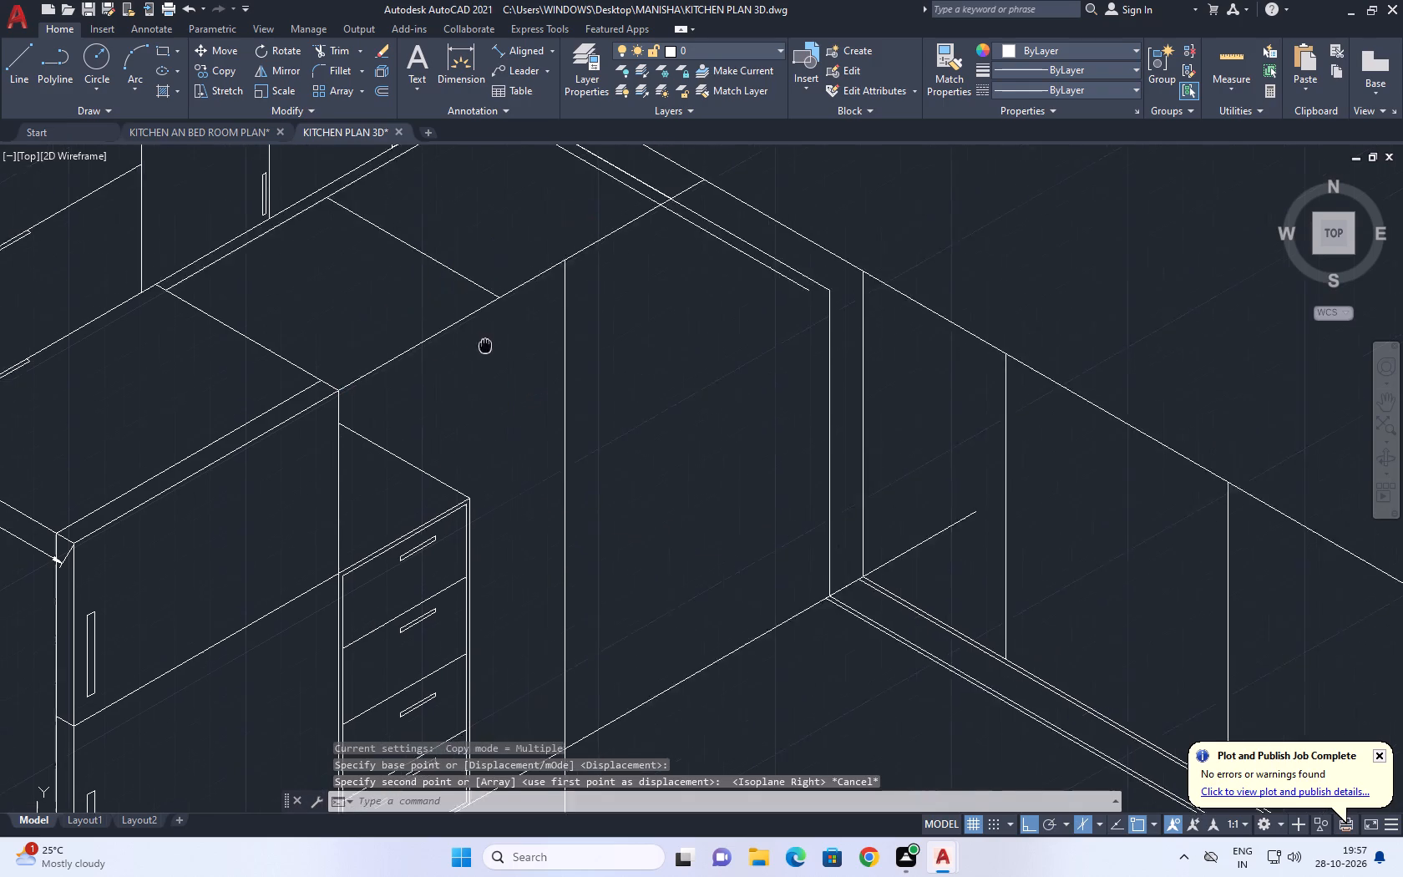
# Draw a line about 116 long at 30° from the drawer stack's outer top corner, past the side wall.
pyautogui.moveTo(486, 345); pyautogui.dragTo(502, 364, button='middle')
pyautogui.scroll(1, 501, 363)
pyautogui.moveTo(582, 466); pyautogui.dragTo(566, 468, button='middle')
pyautogui.press('l')
pyautogui.press('space')
pyautogui.click(448, 613)
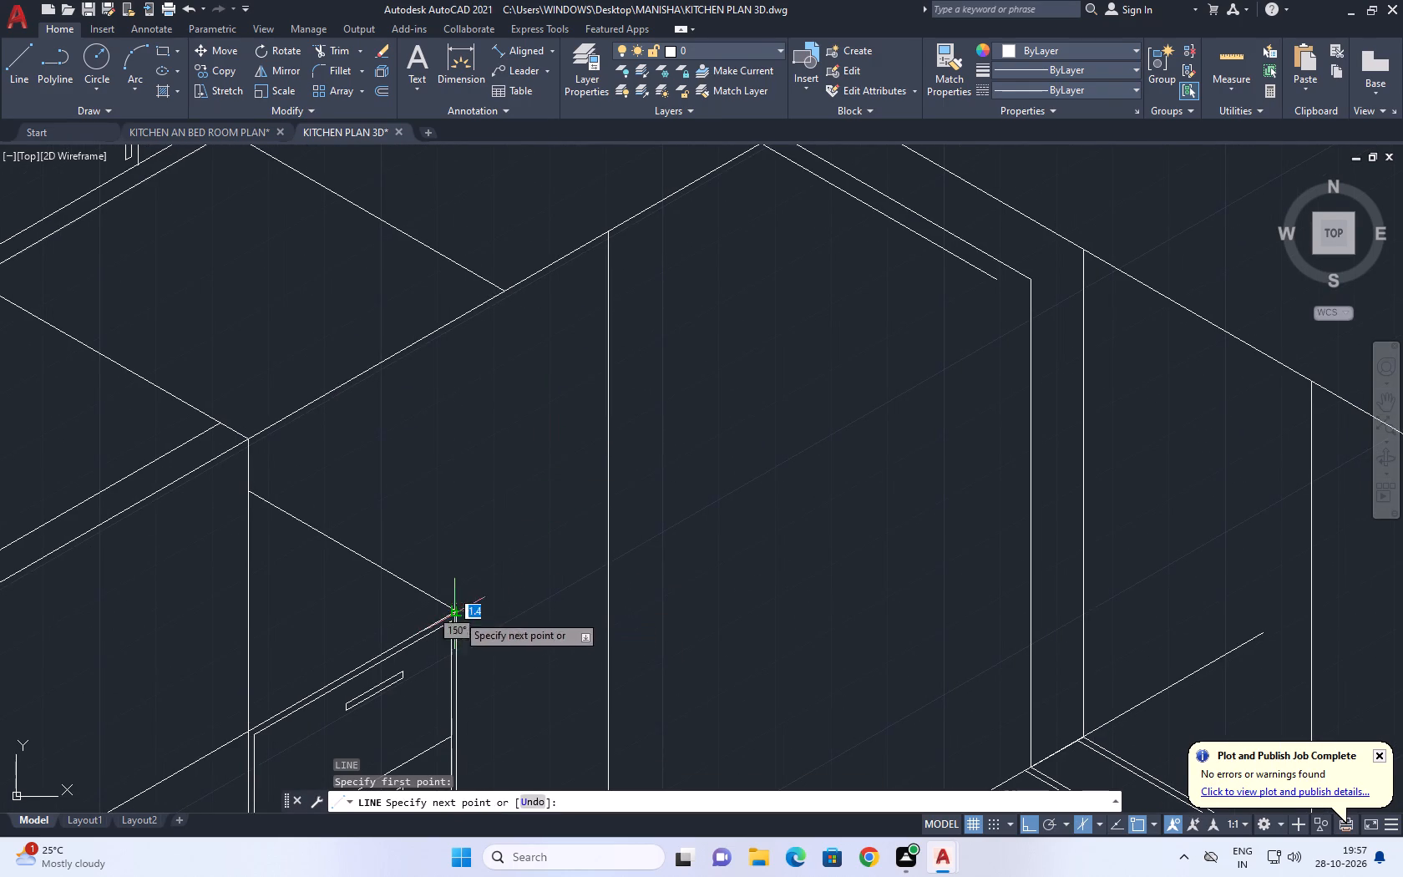
pyautogui.moveTo(776, 374); pyautogui.dragTo(615, 458, button='middle')
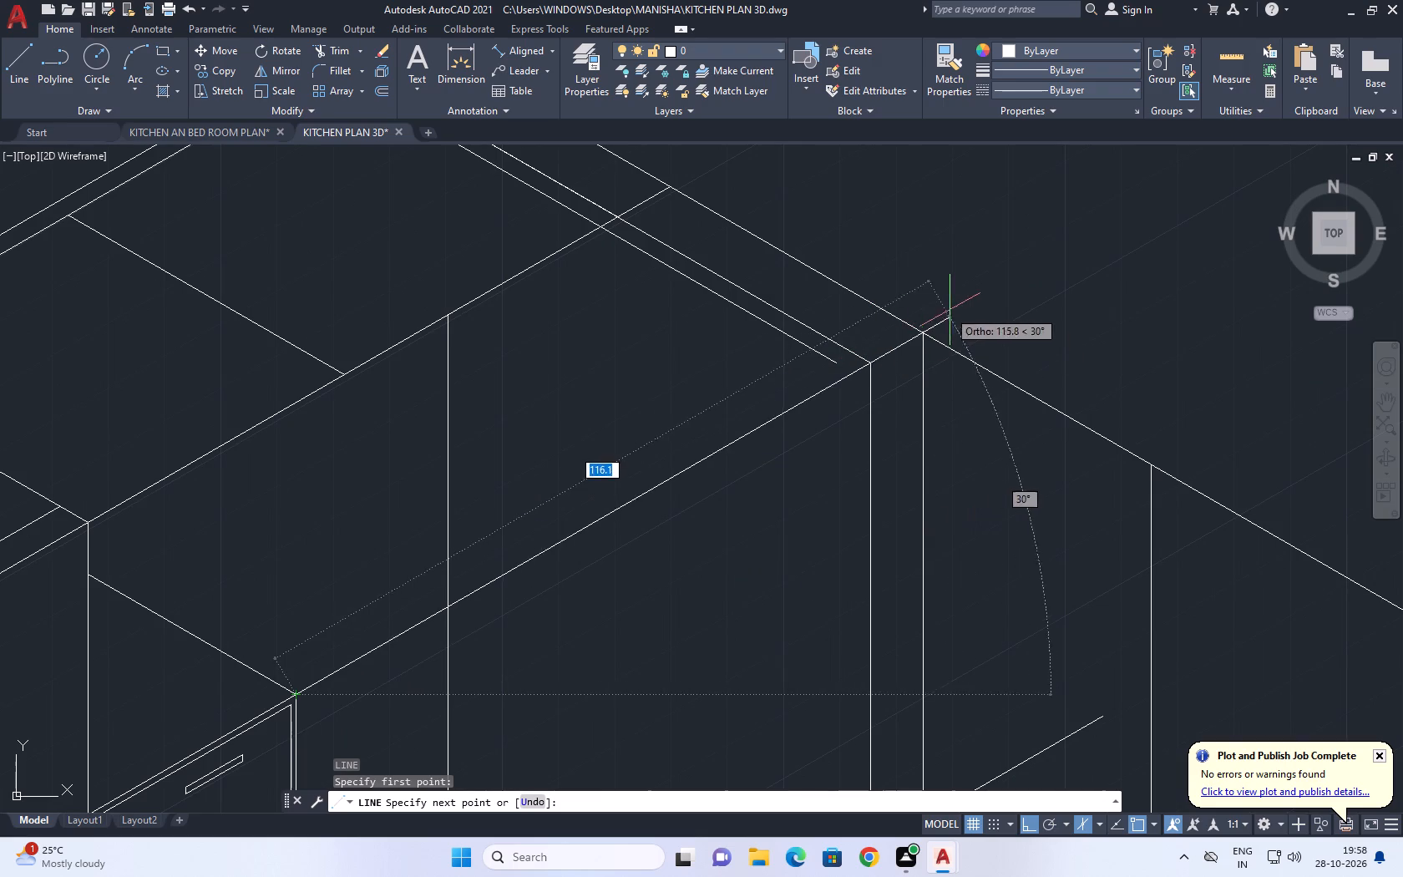
pyautogui.click(963, 305)
pyautogui.press('Escape')
# Delete the countertop's cross line and its front edge running from the tall cabinet to the side wall.
pyautogui.moveTo(413, 316); pyautogui.dragTo(713, 356, button='middle')
pyautogui.moveTo(604, 489); pyautogui.dragTo(617, 476)
pyautogui.moveTo(582, 299); pyautogui.dragTo(566, 293)
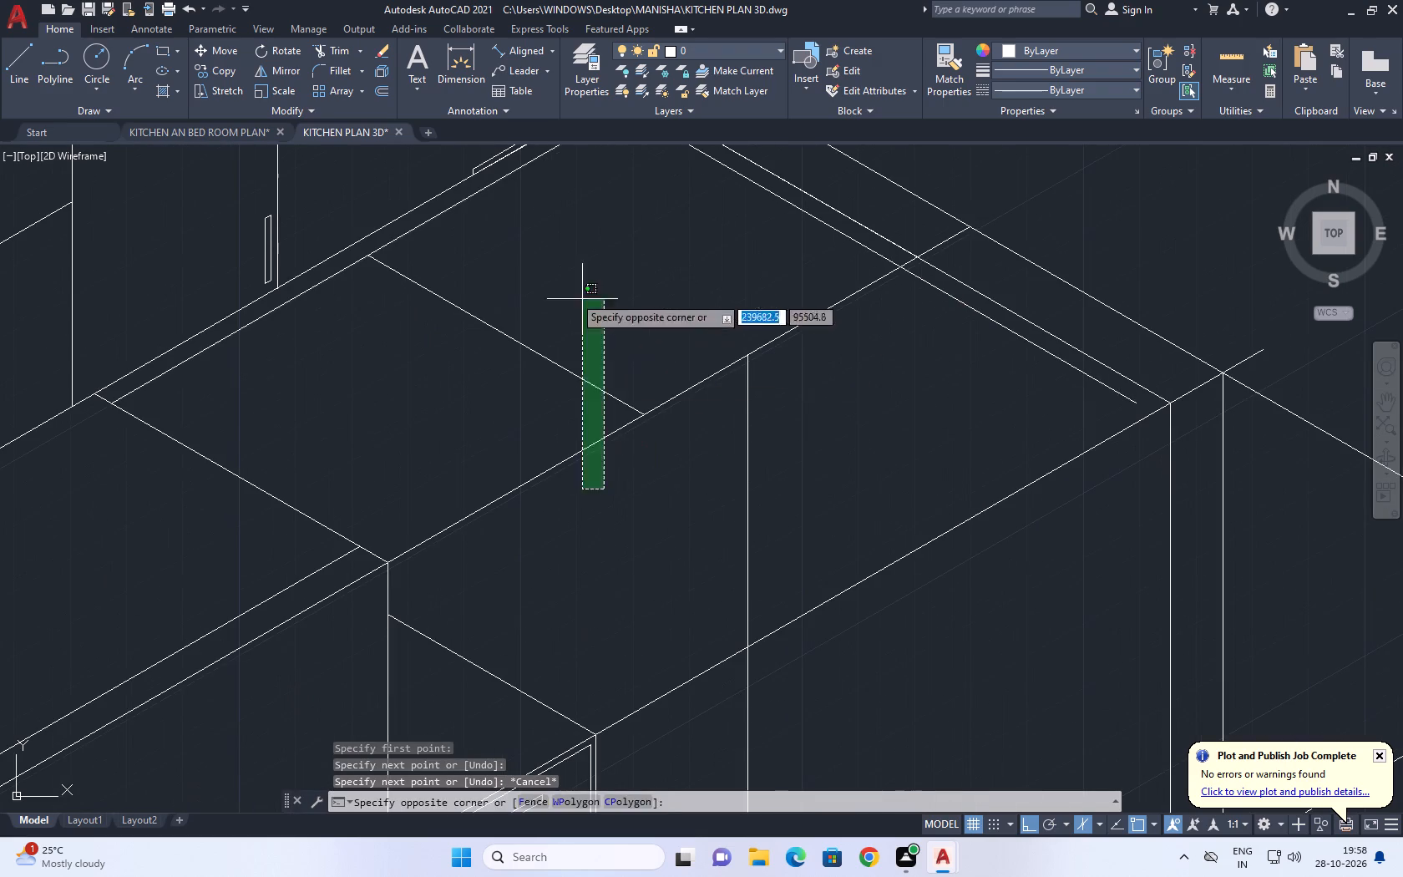
pyautogui.moveTo(566, 293); pyautogui.dragTo(501, 309)
pyautogui.press('Delete')
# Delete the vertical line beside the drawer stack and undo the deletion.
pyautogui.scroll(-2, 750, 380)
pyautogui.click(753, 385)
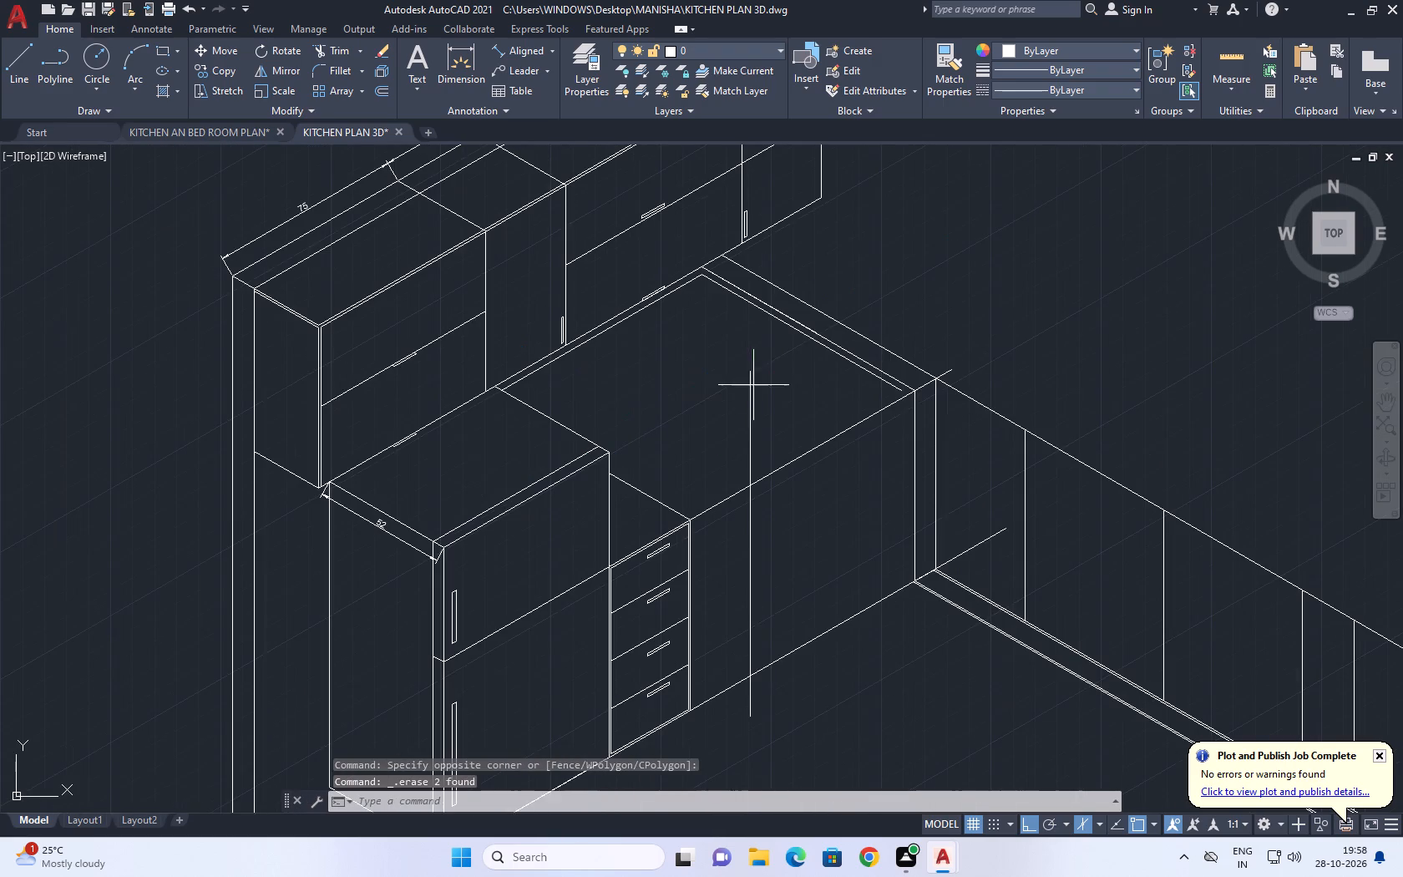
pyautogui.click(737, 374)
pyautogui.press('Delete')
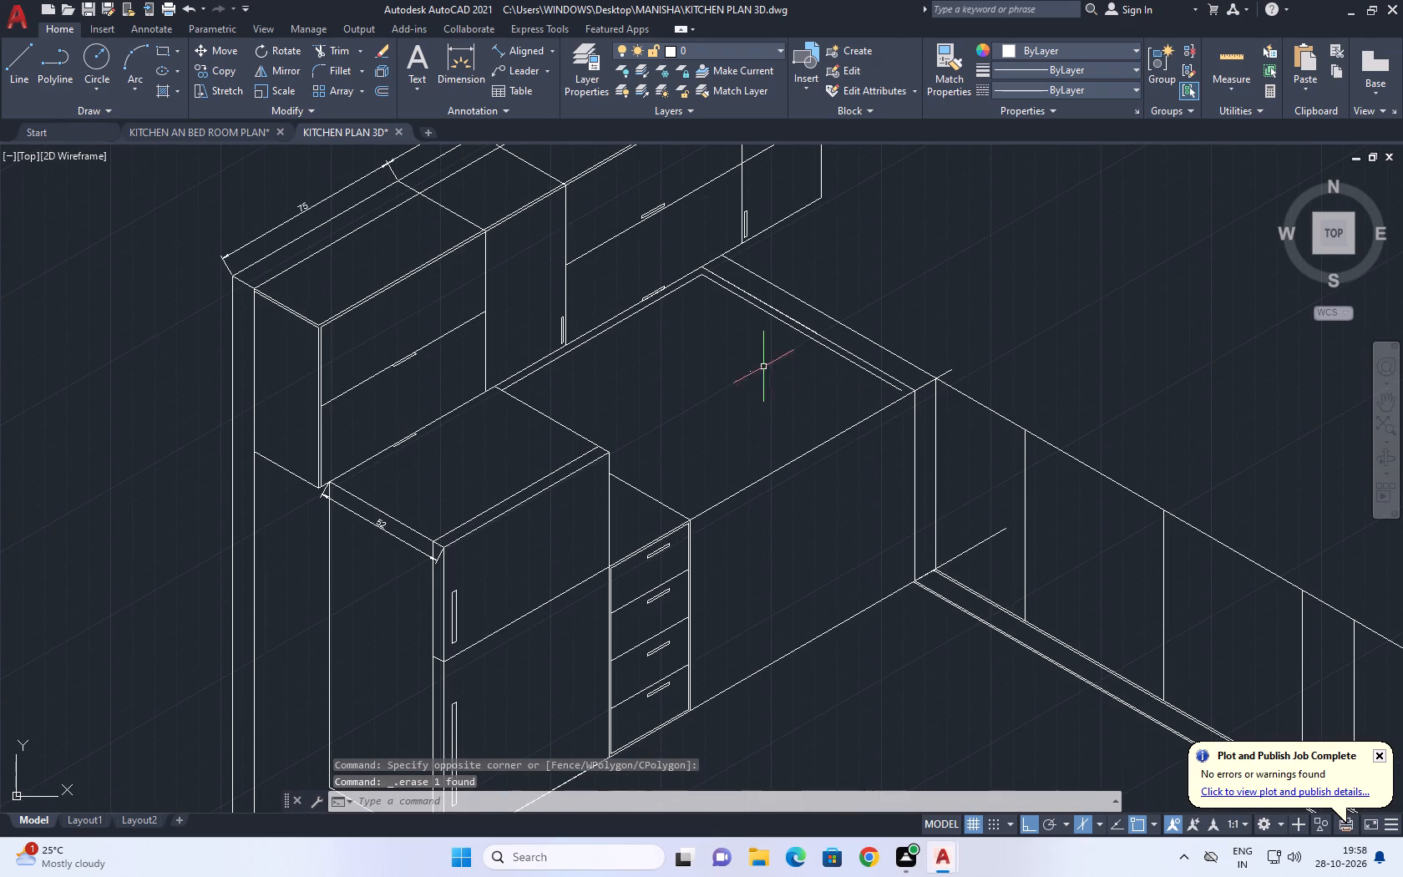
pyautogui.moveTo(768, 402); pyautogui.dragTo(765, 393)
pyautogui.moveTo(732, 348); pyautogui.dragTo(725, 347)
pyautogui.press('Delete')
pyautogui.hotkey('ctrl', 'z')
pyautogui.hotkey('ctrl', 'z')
# Remove the part of the vertical line beside the drawer stack that rises above the new 30° line.
pyautogui.write('TR')
pyautogui.press('space')
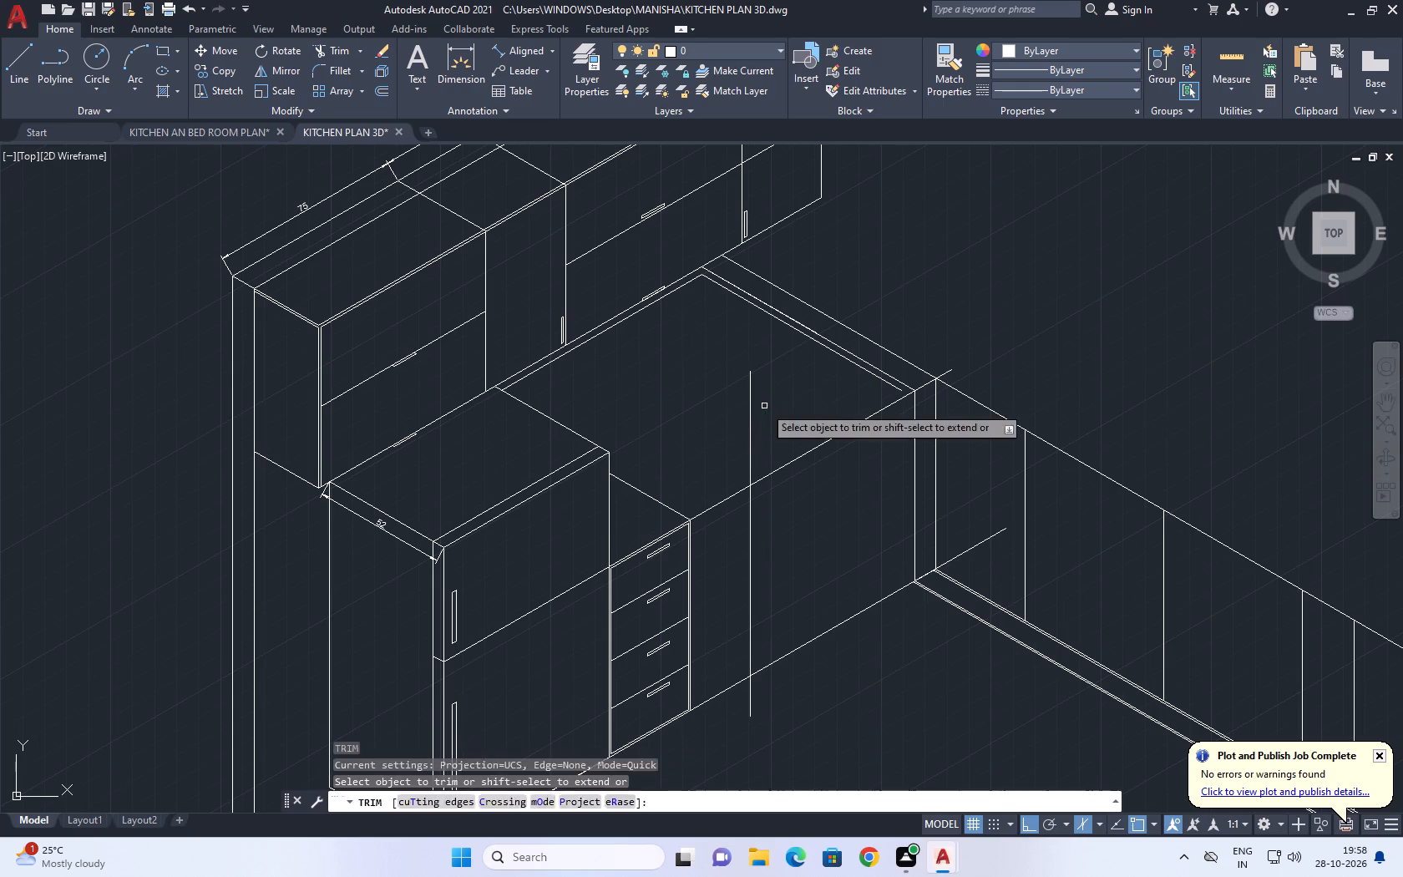
pyautogui.moveTo(764, 406); pyautogui.dragTo(756, 412)
pyautogui.click(704, 429)
pyautogui.press('Escape')
pyautogui.moveTo(758, 388); pyautogui.dragTo(757, 376)
pyautogui.moveTo(715, 341); pyautogui.dragTo(707, 337)
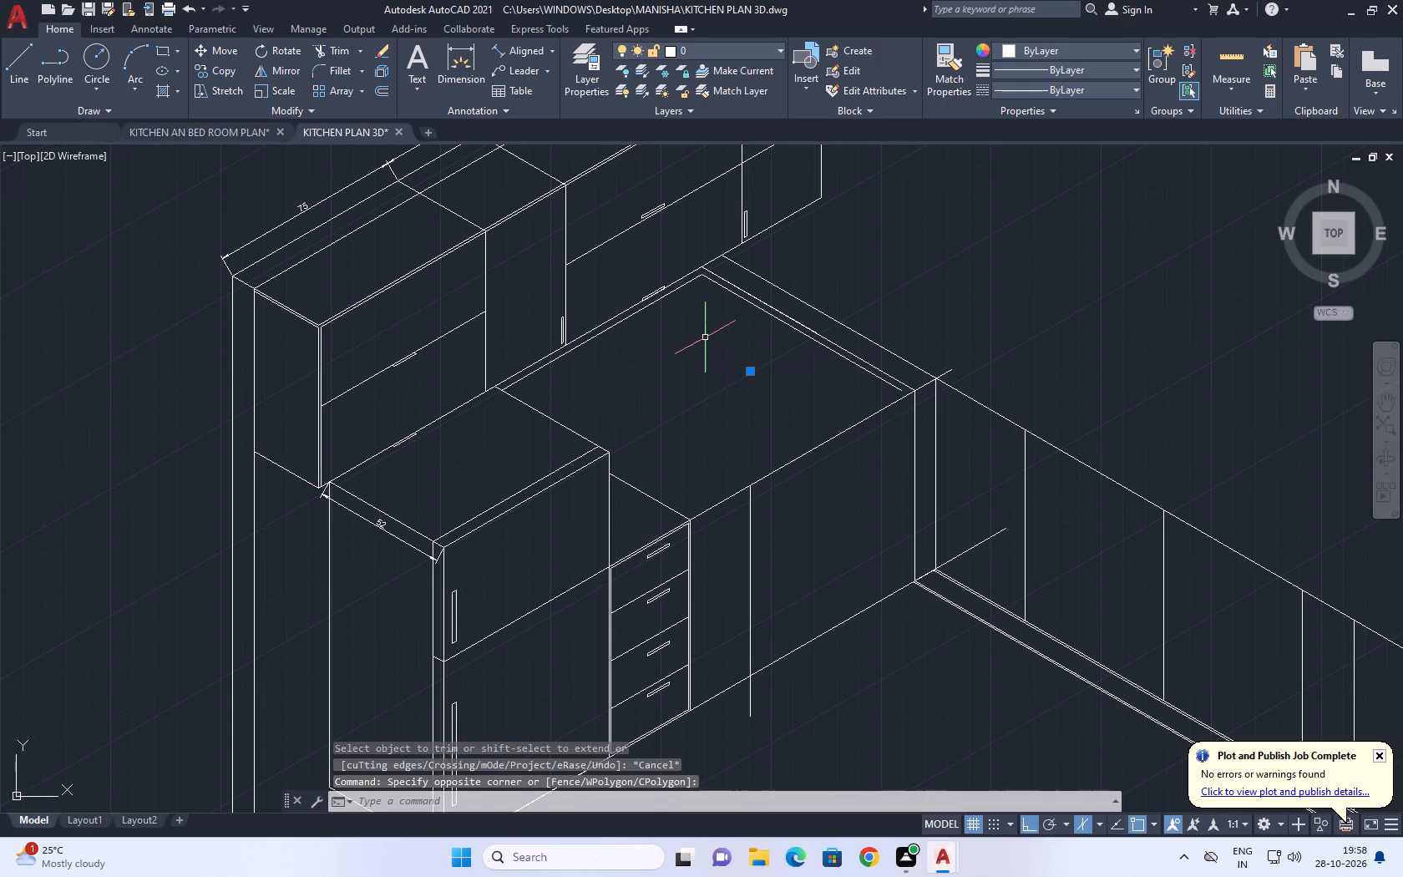
pyautogui.press('Delete')
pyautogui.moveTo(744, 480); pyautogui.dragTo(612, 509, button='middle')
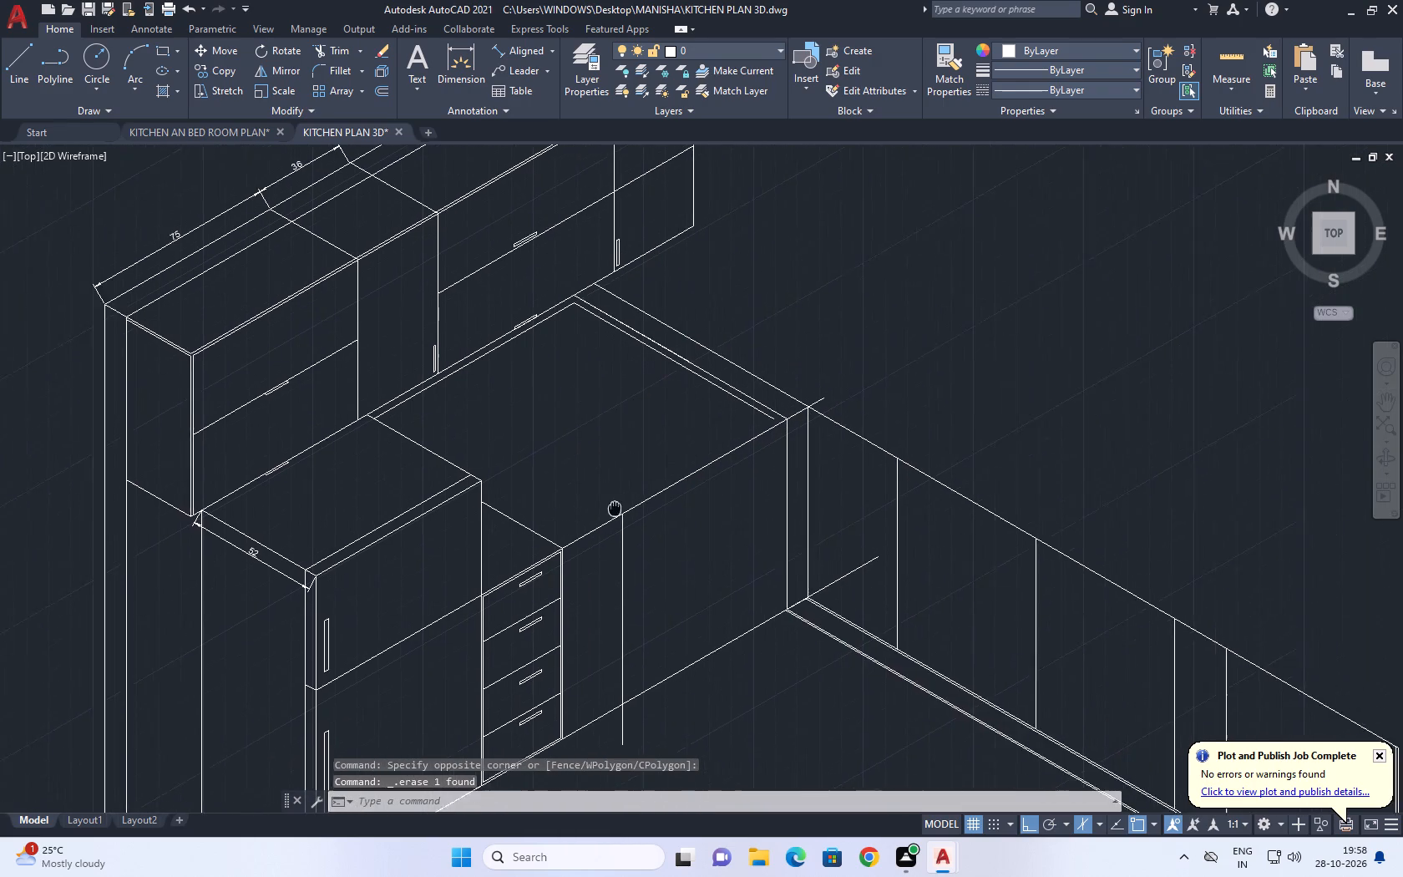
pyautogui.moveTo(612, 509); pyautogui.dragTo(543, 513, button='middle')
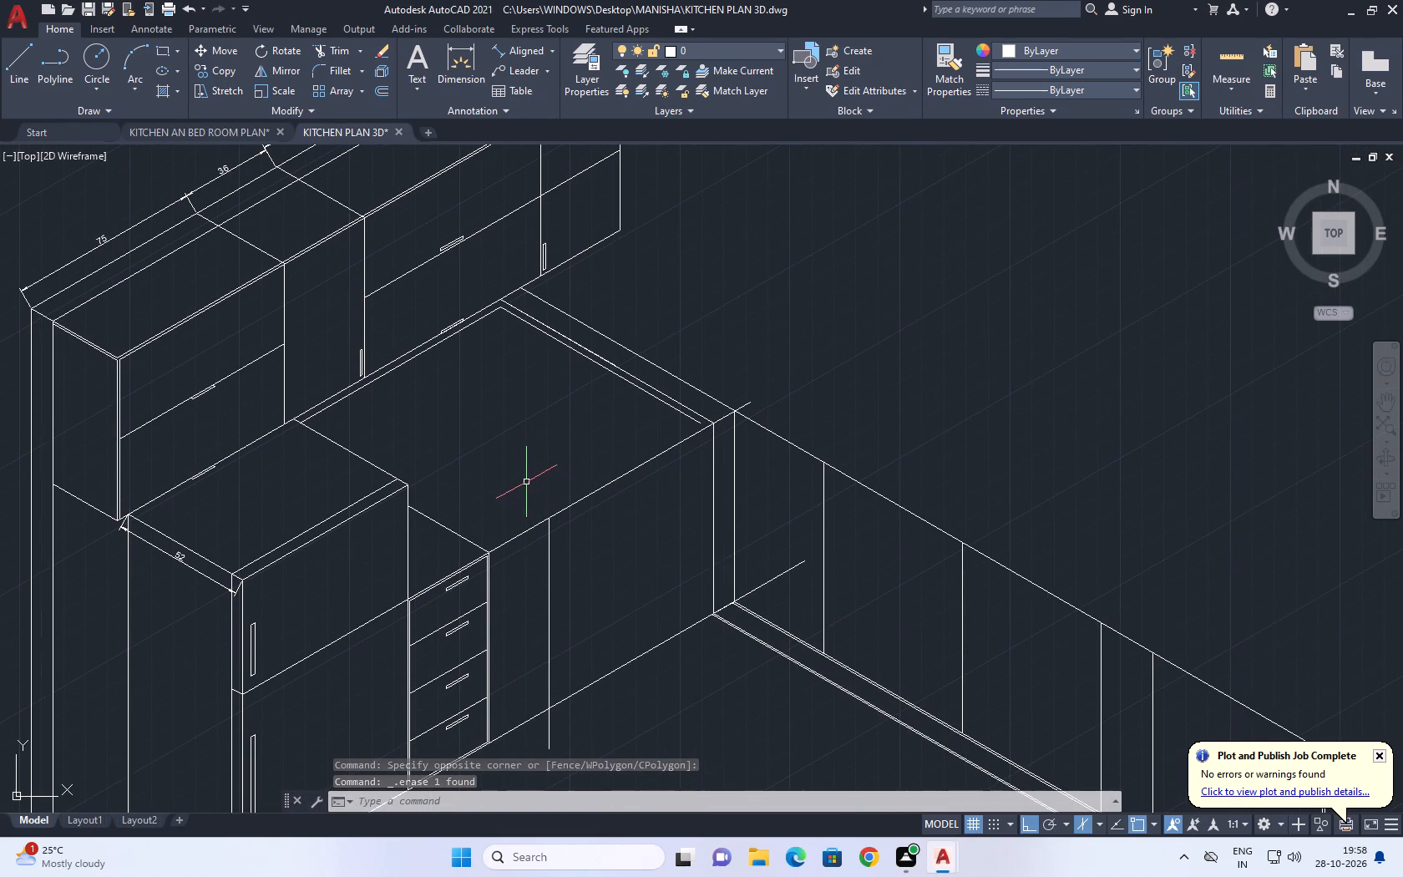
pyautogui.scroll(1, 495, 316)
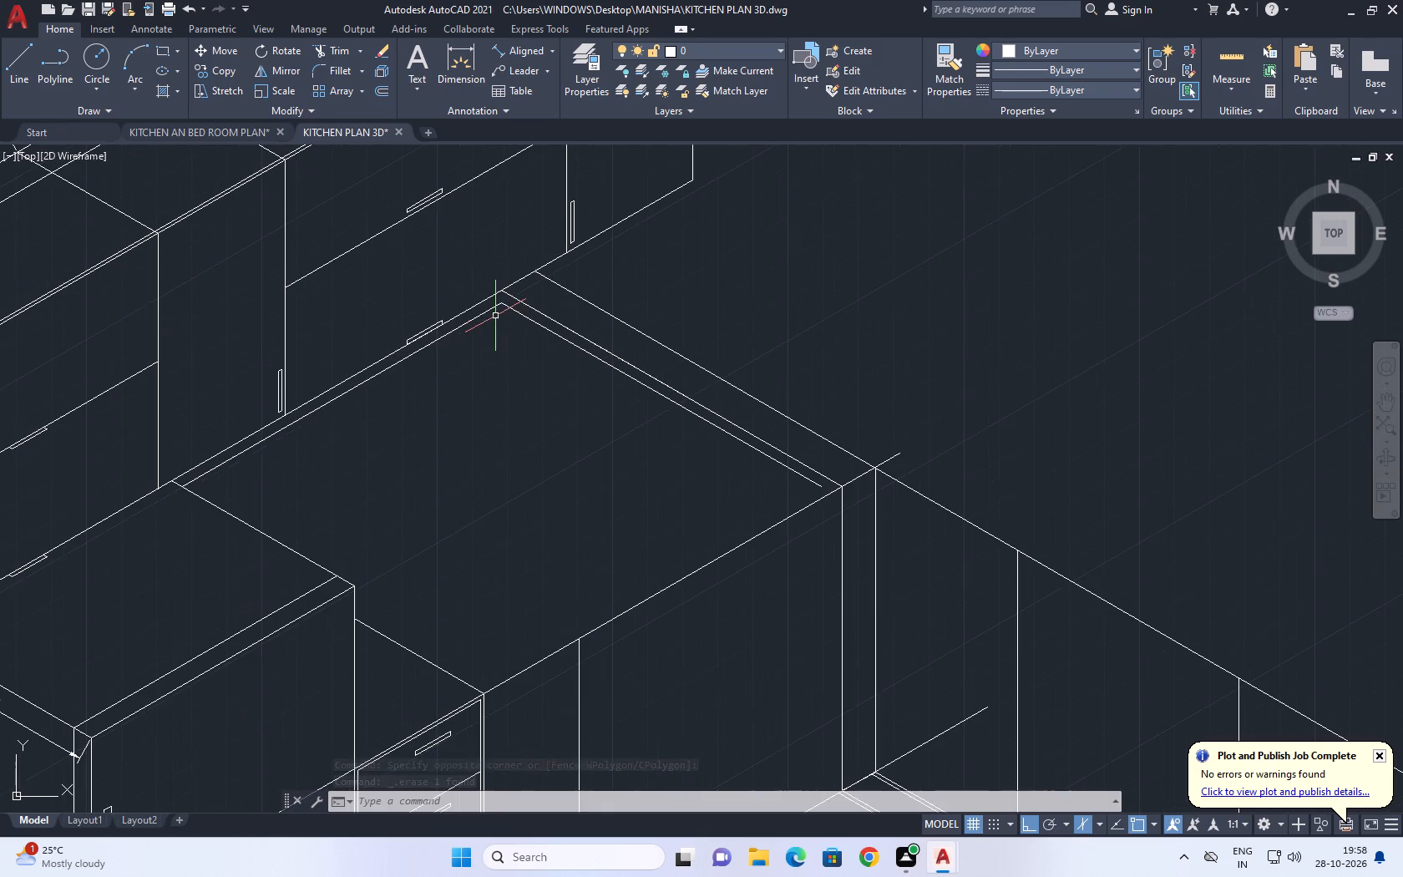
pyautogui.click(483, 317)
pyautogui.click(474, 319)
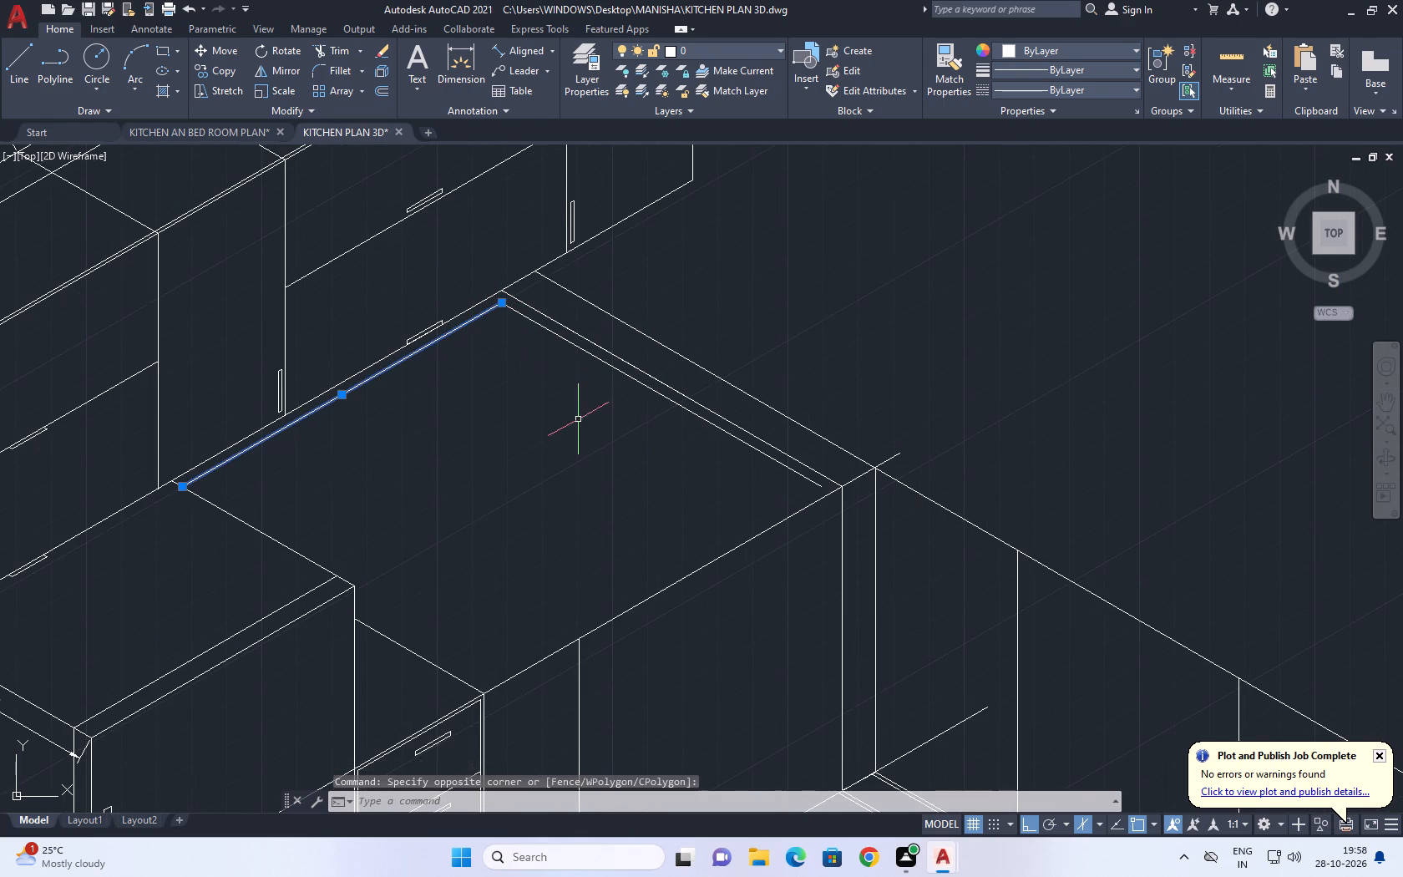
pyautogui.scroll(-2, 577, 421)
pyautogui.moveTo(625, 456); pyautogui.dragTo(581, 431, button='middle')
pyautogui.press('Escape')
# Draw a line at 30° from the tall cabinet's top front corner, past the side wall.
pyautogui.moveTo(561, 428); pyautogui.dragTo(507, 428, button='middle')
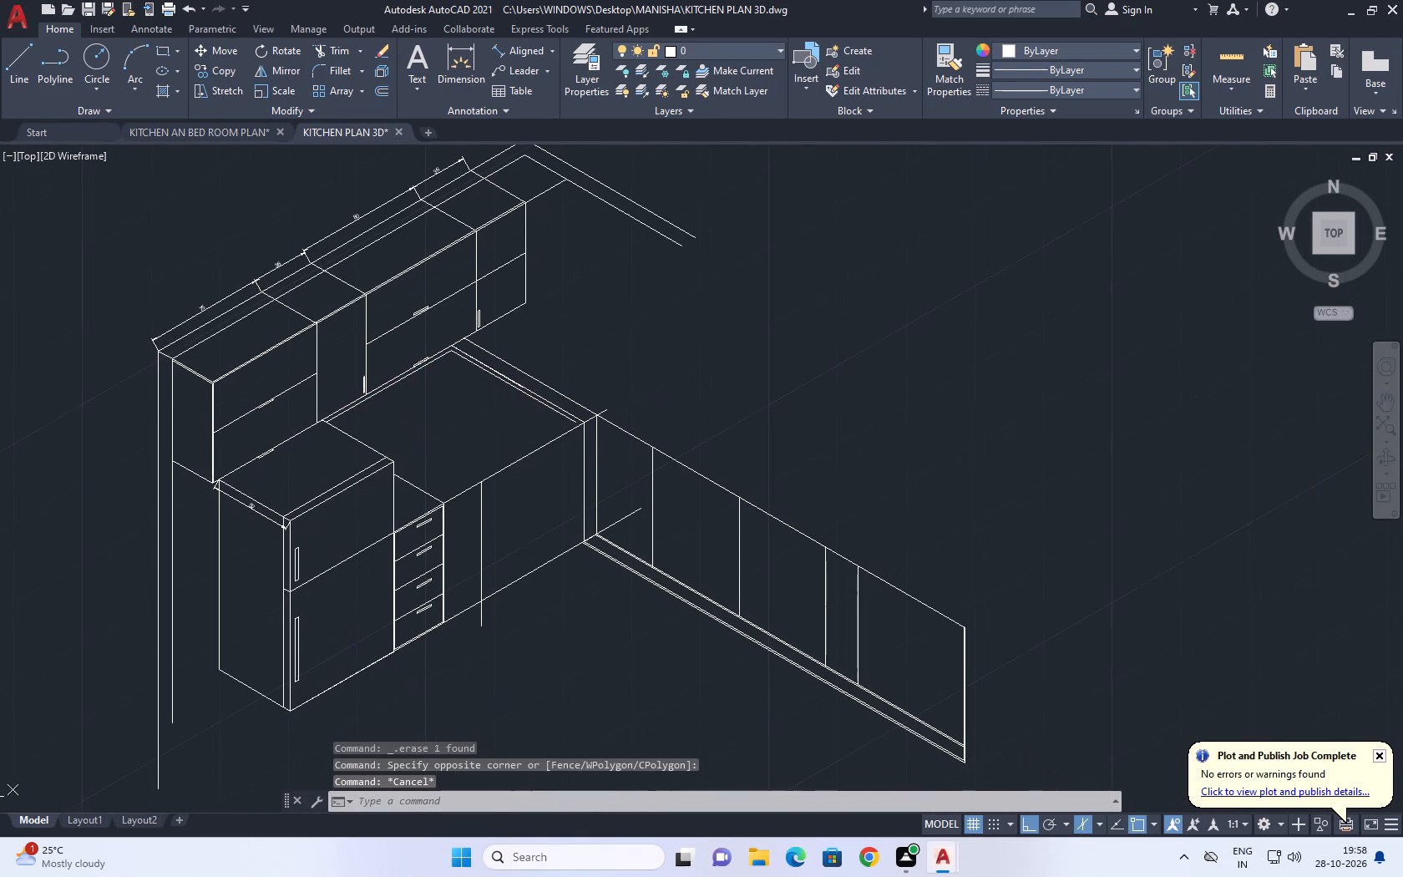
pyautogui.write('L')
pyautogui.press('space')
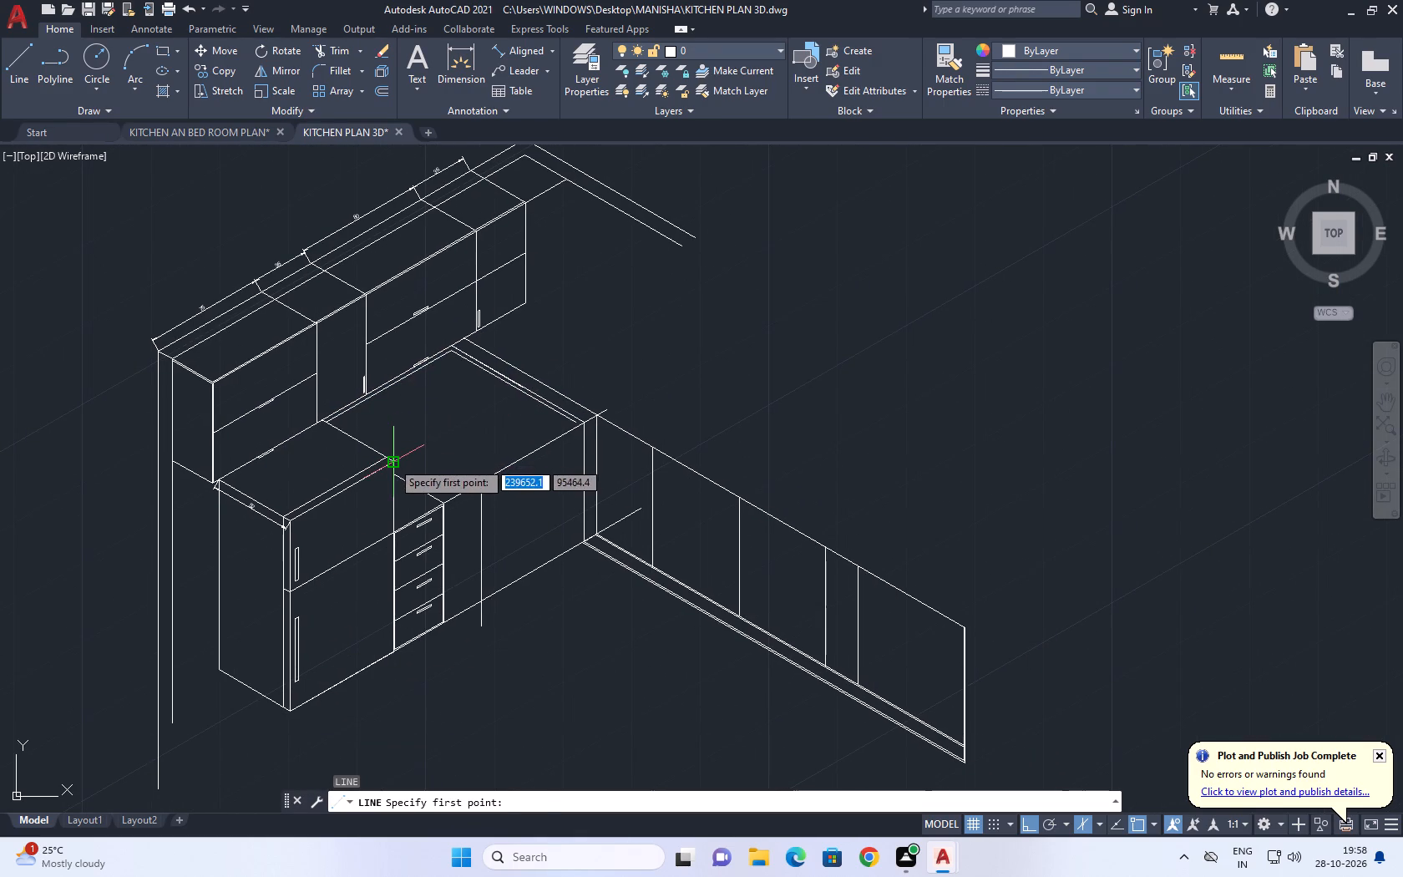
pyautogui.click(393, 462)
pyautogui.click(678, 384)
pyautogui.press('Escape')
# Move the 30° line from the drawer stack's corner and its vertical line straight up onto the line from the tall cabinet.
pyautogui.click(495, 501)
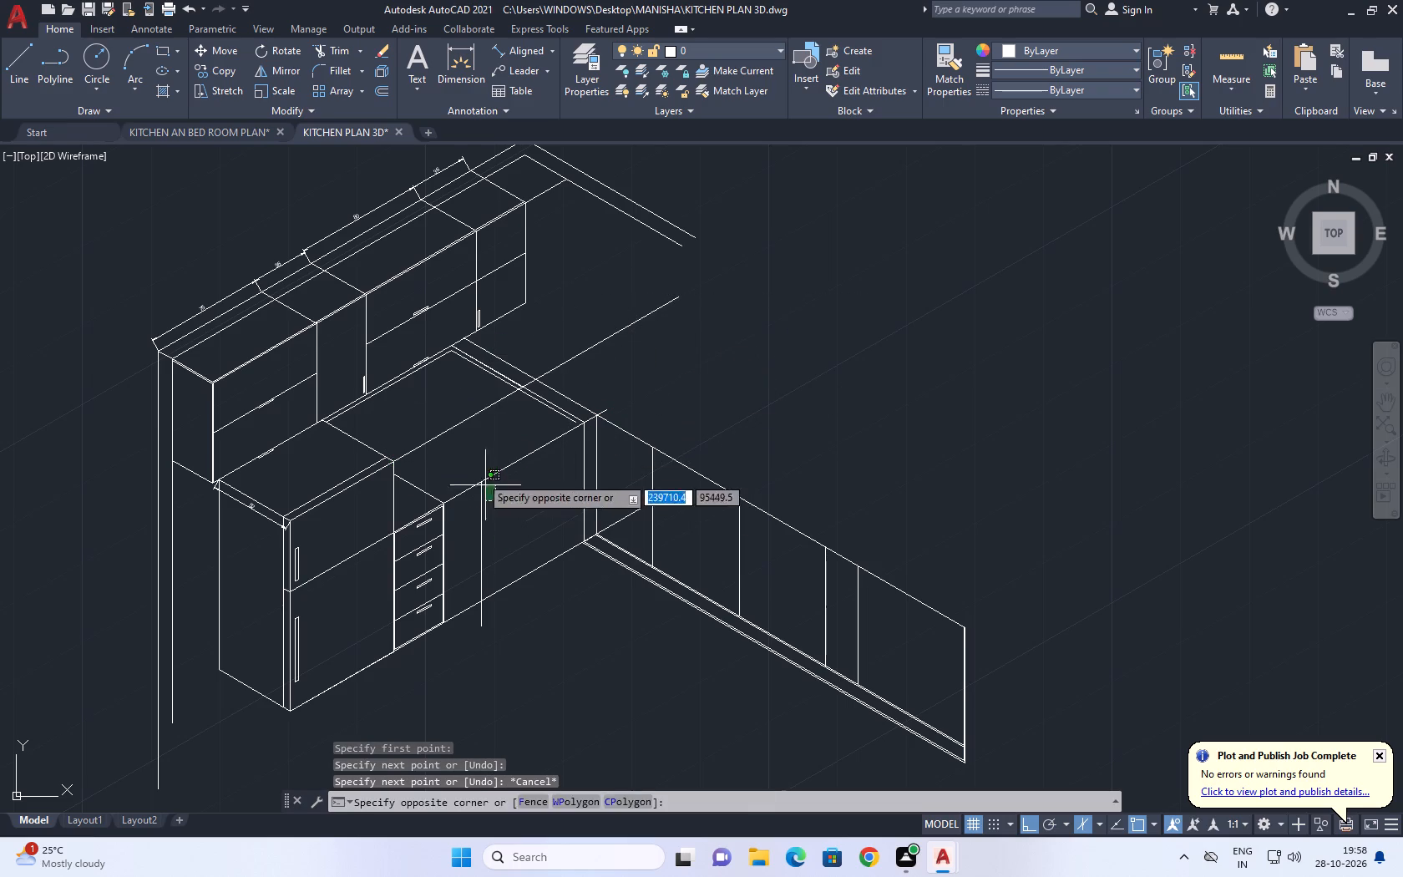
pyautogui.click(472, 464)
pyautogui.write('M')
pyautogui.press('space')
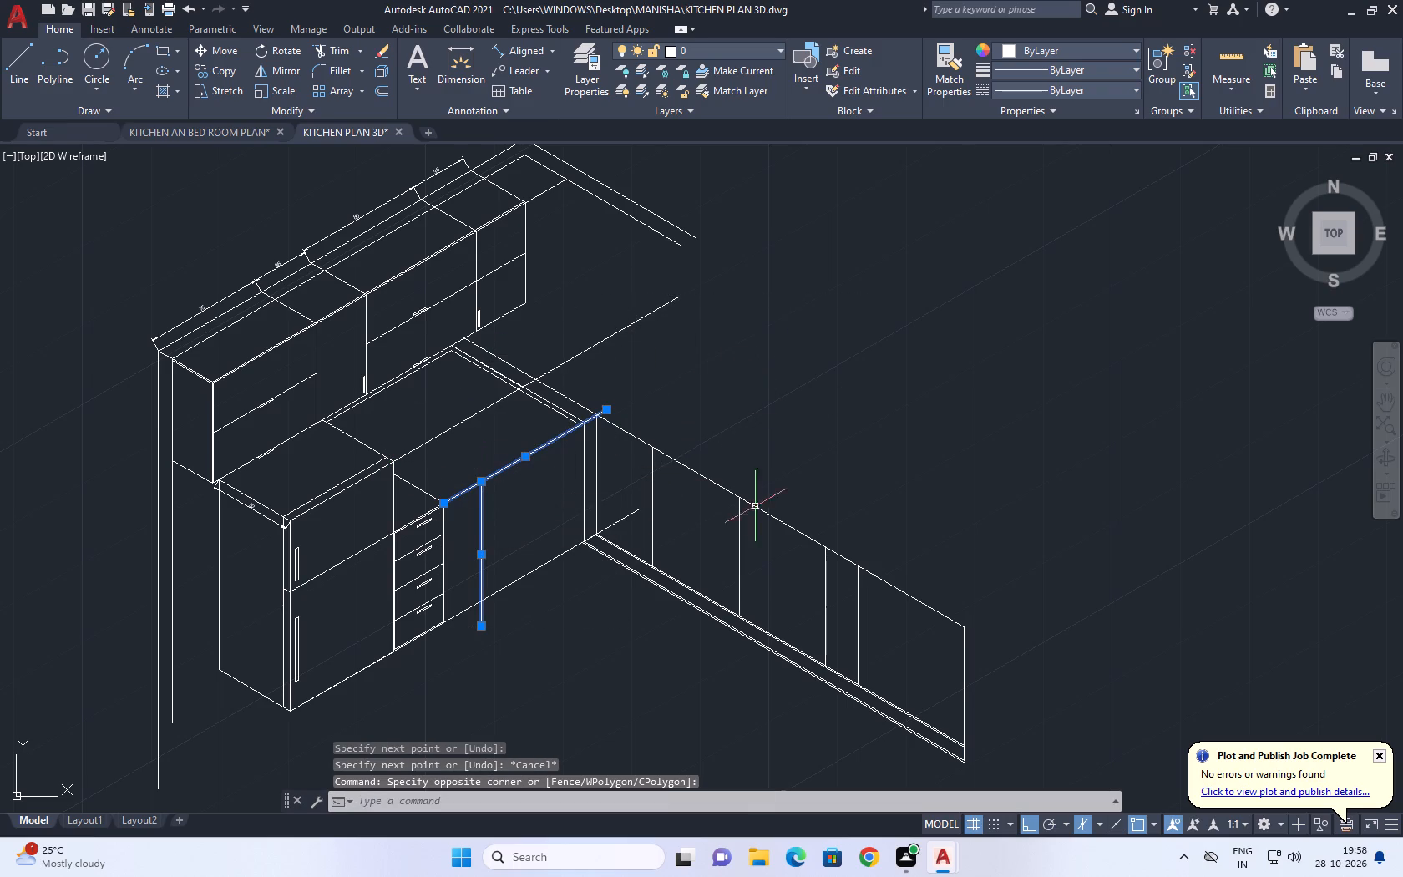
pyautogui.press('m')
pyautogui.press('space')
pyautogui.click(482, 484)
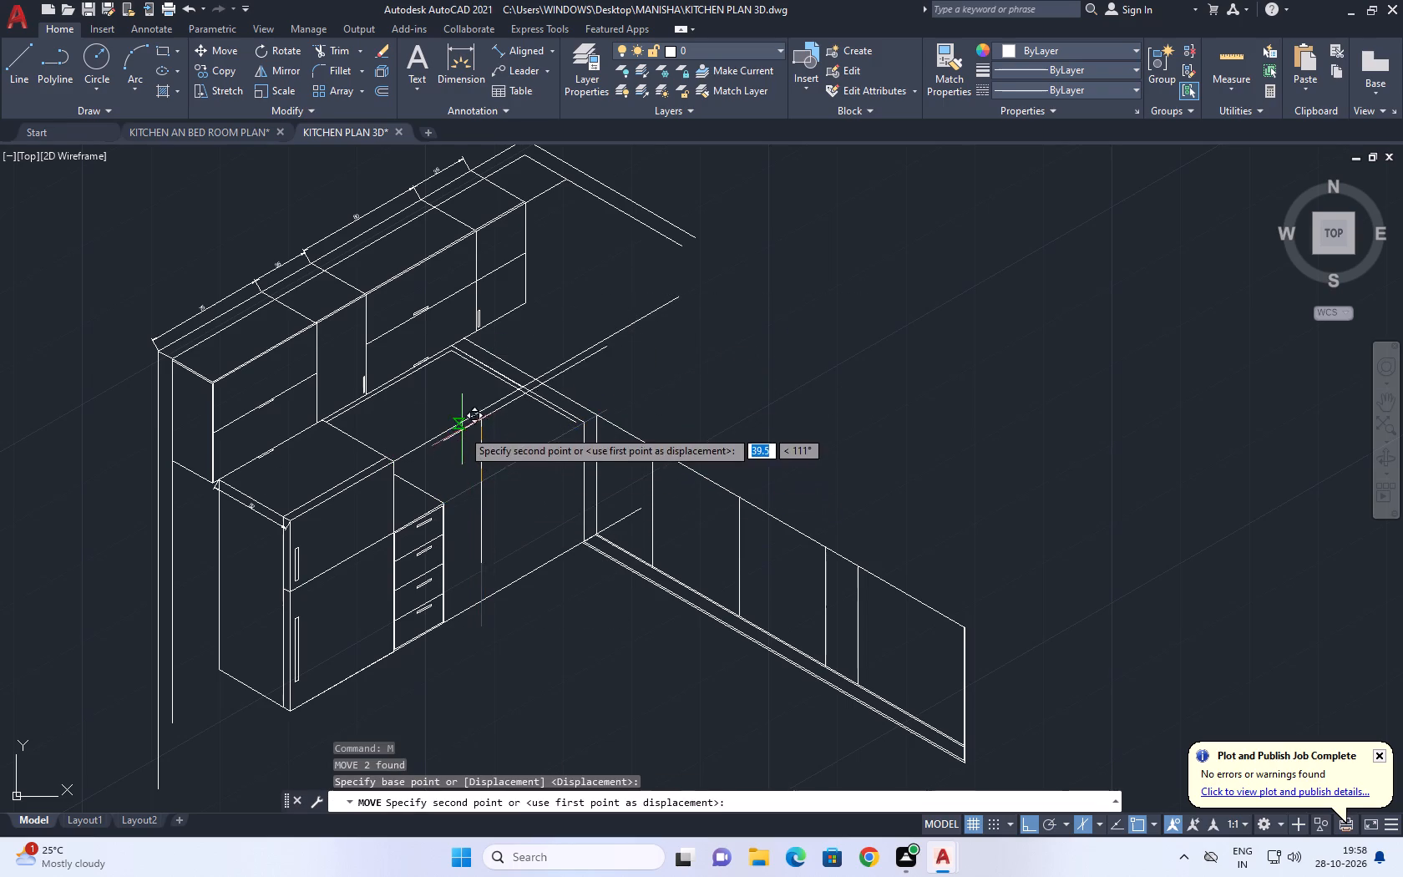
pyautogui.scroll(2, 475, 416)
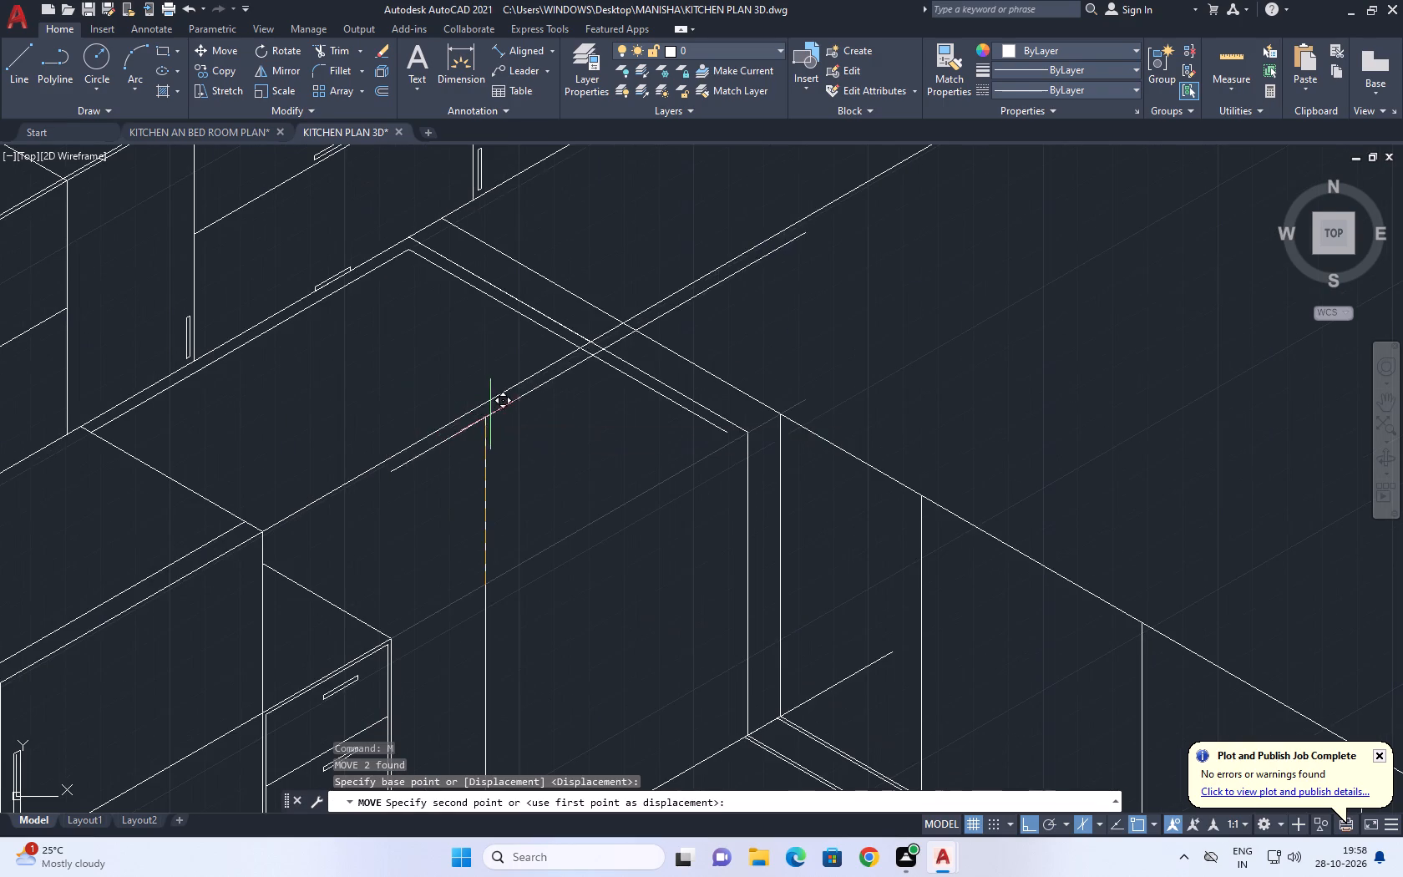
pyautogui.click(482, 403)
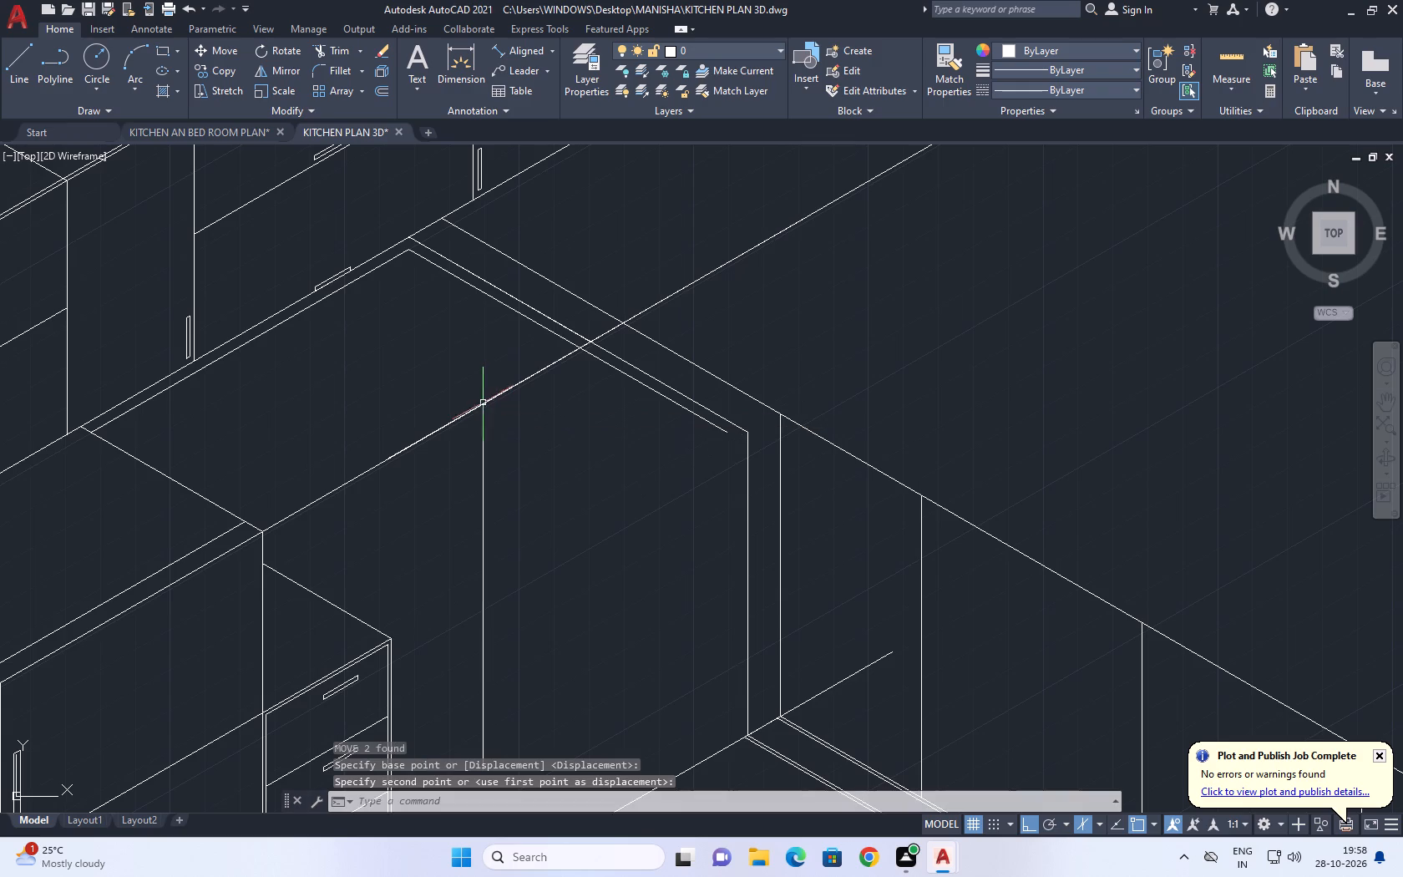
# Delete the longer line starting at the tall cabinet's corner that overlaps the moved 30° line.
pyautogui.scroll(-2, 489, 403)
pyautogui.moveTo(514, 432); pyautogui.dragTo(461, 423, button='middle')
pyautogui.scroll(1, 420, 423)
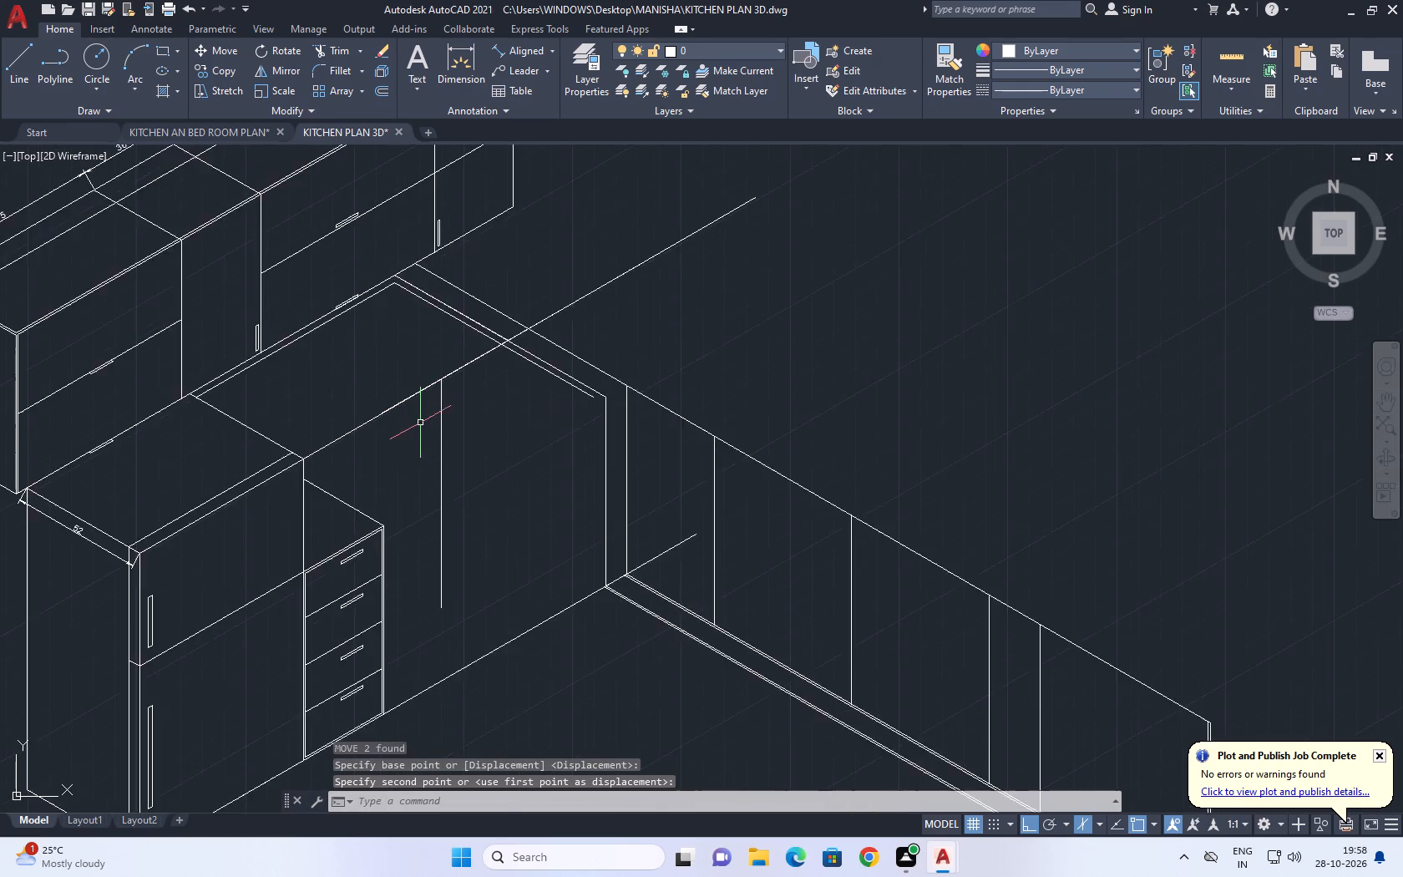
pyautogui.scroll(1, 420, 423)
pyautogui.click(438, 364)
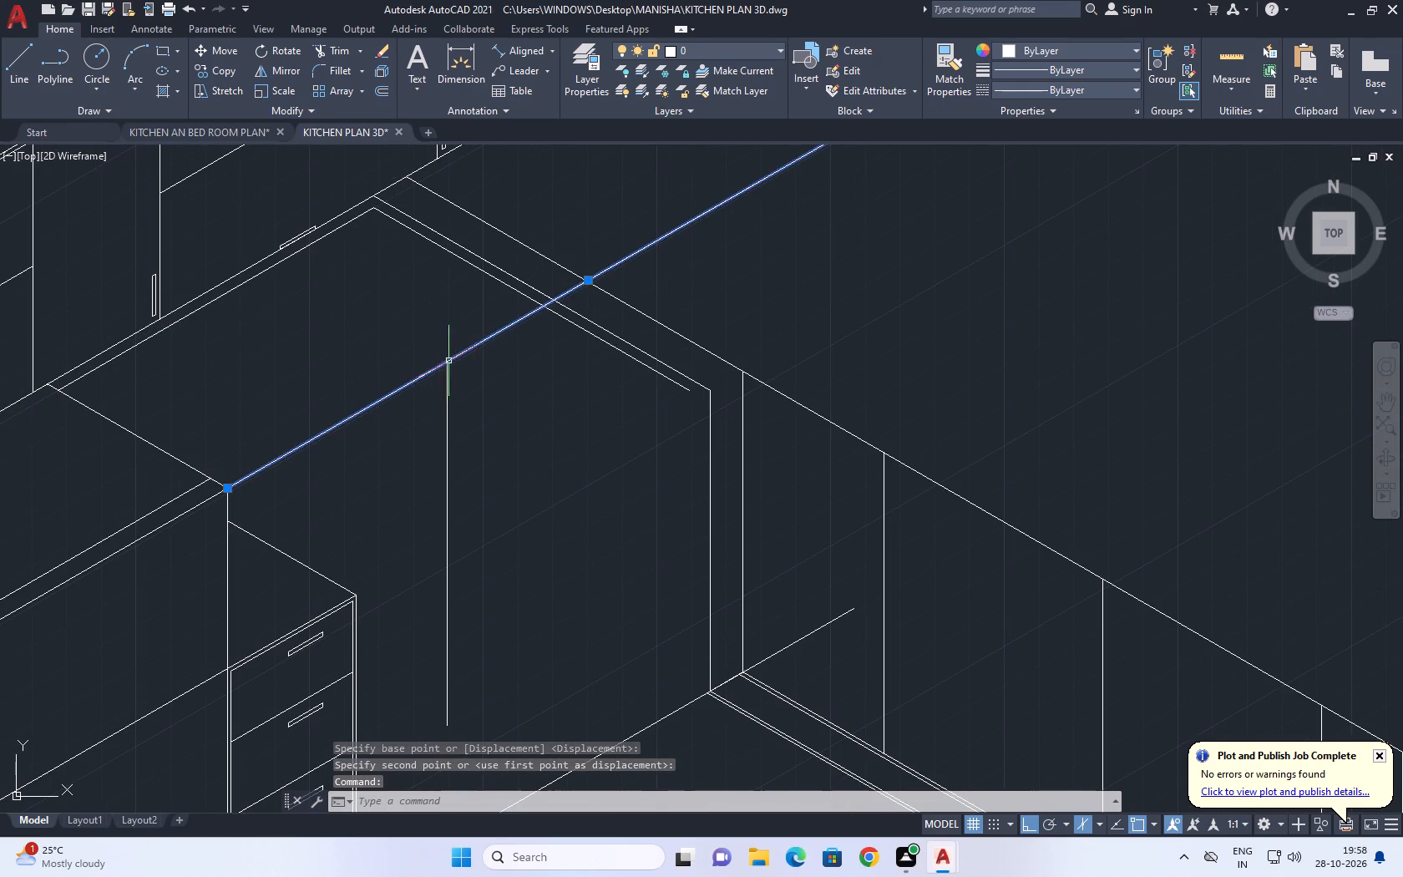
pyautogui.moveTo(497, 384); pyautogui.dragTo(448, 437, button='middle')
pyautogui.press('Delete')
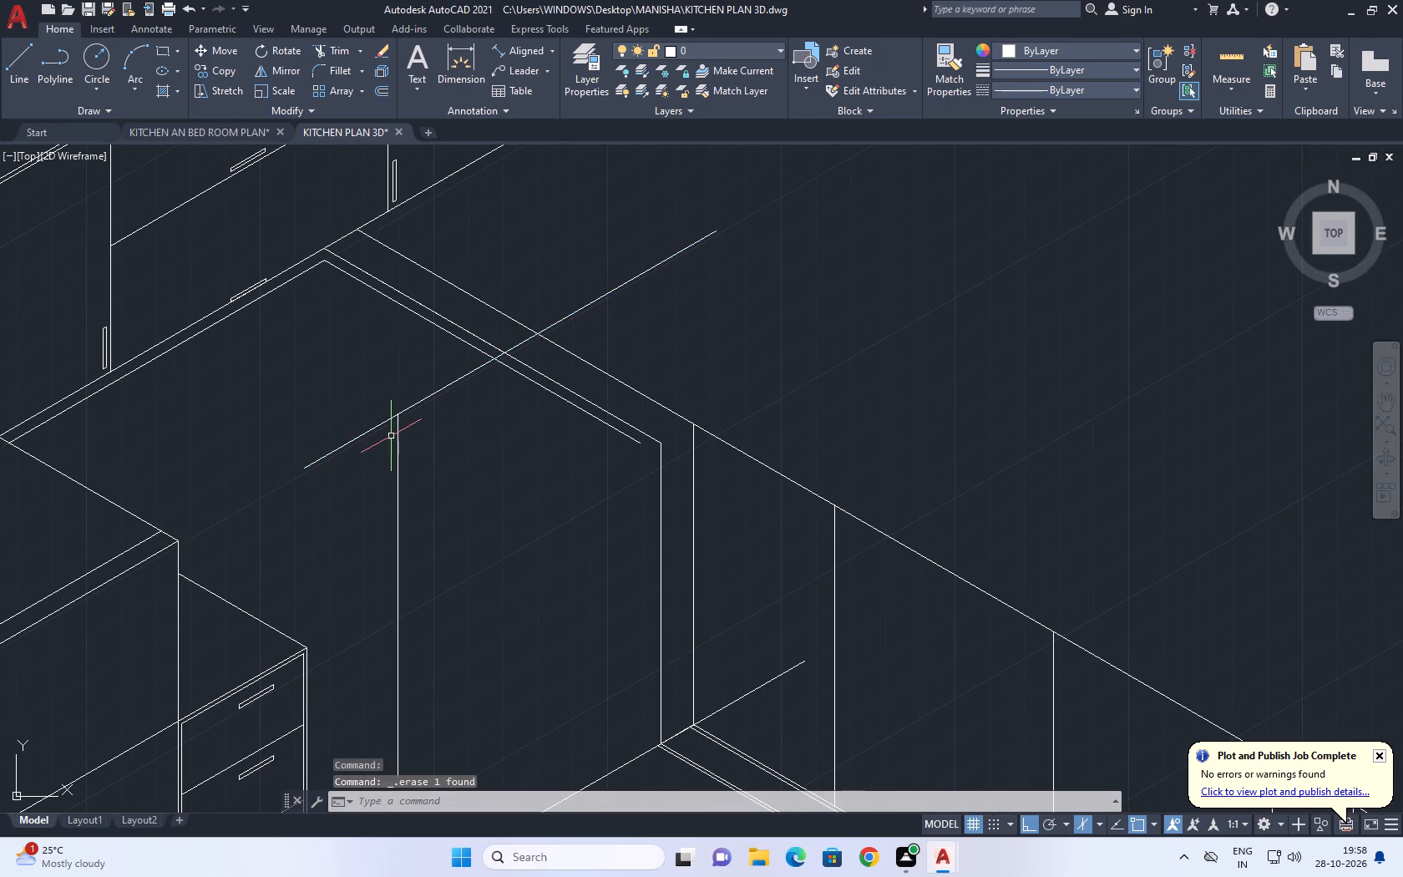
# Extend the moved 30° line back to the tall cabinet's top front corner.
pyautogui.press('e')
pyautogui.press('x')
pyautogui.press('space')
pyautogui.click(371, 428)
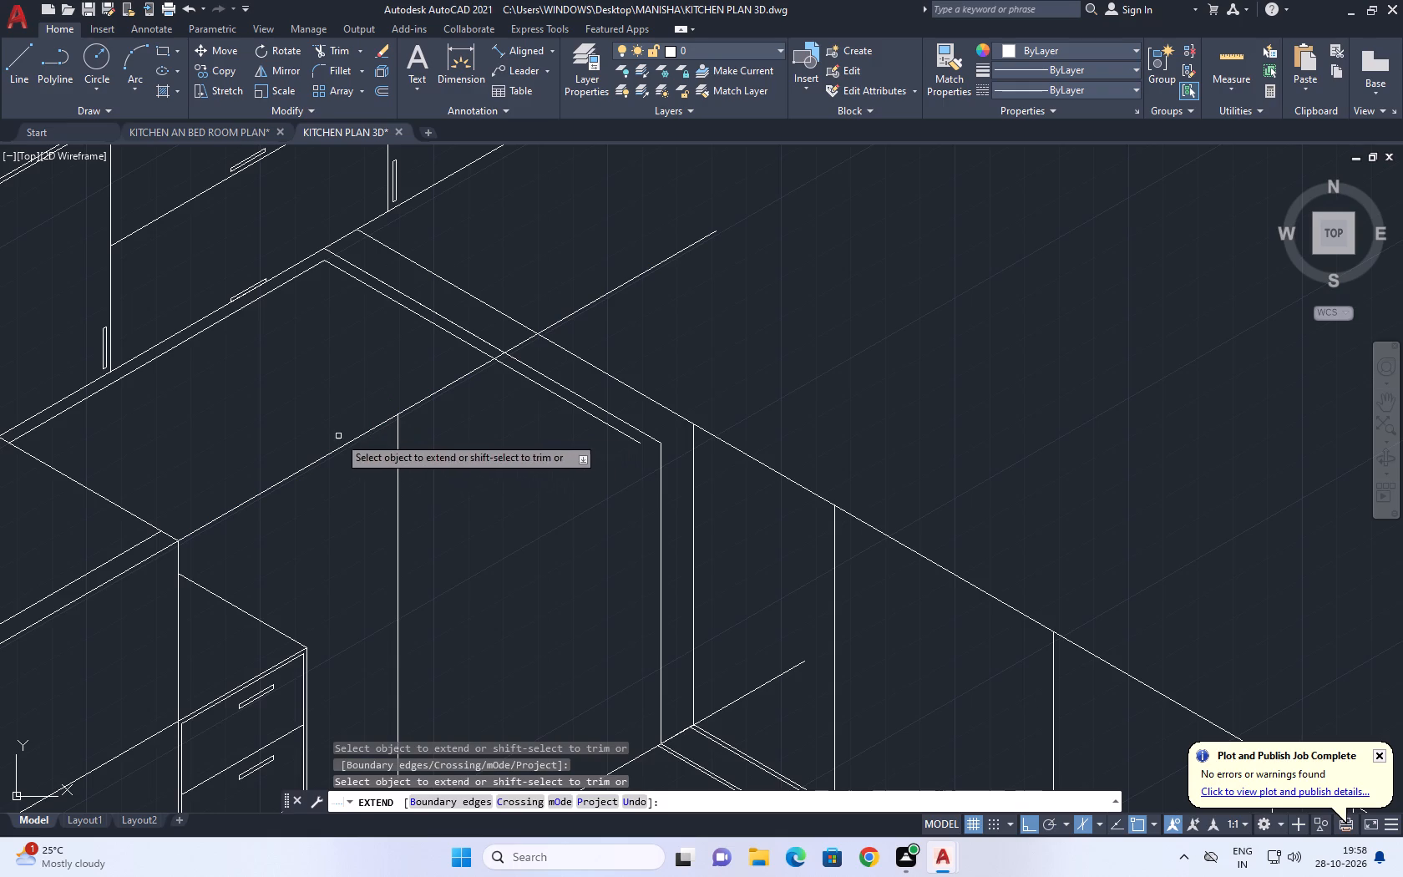
pyautogui.press('Escape')
pyautogui.scroll(-1, 342, 435)
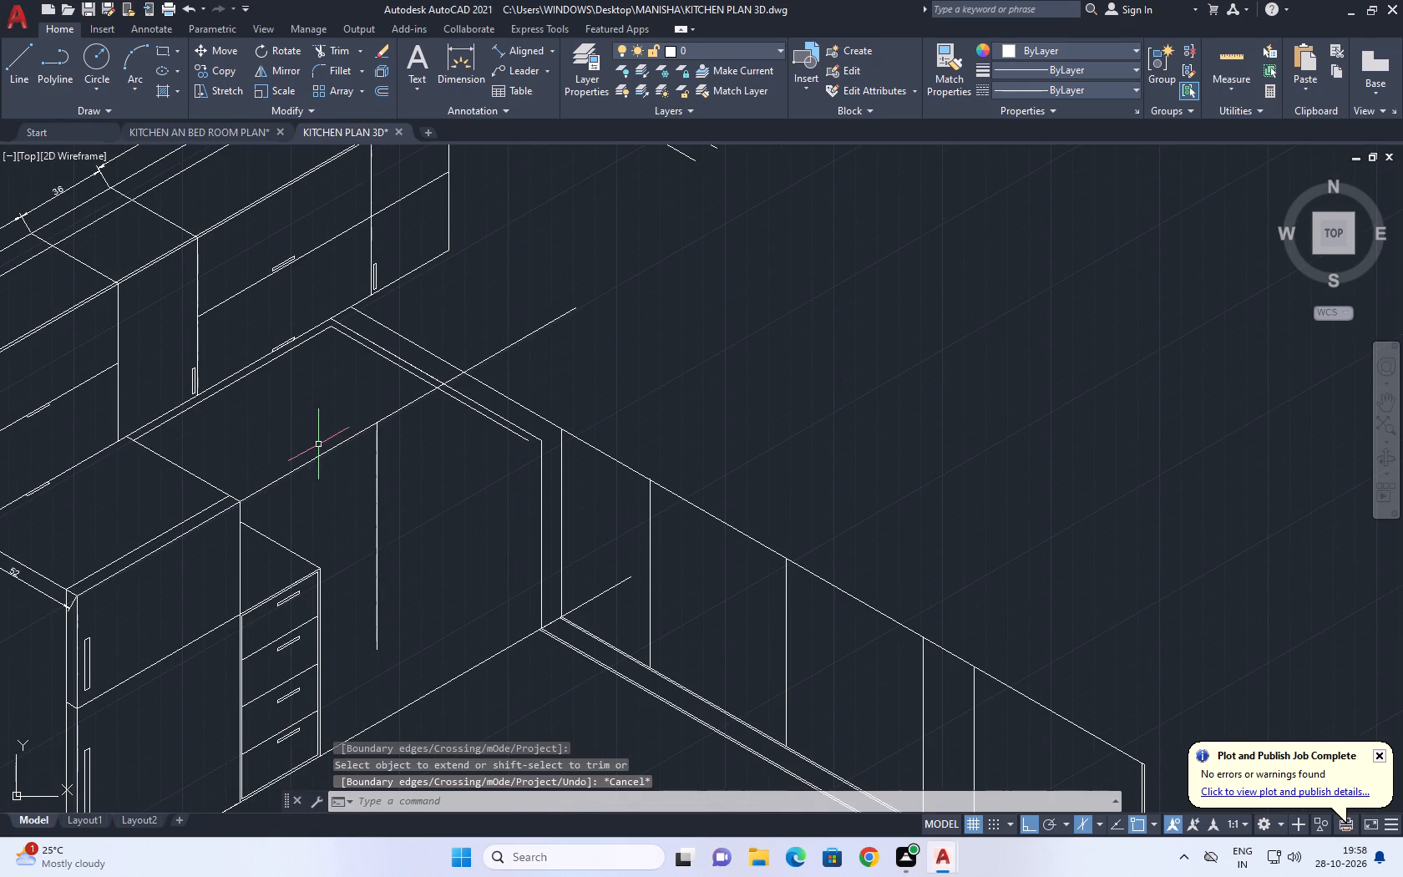
# Draw a line at 30° from the drawer stack's outer top corner, past the side wall.
pyautogui.moveTo(323, 457); pyautogui.dragTo(609, 534, button='middle')
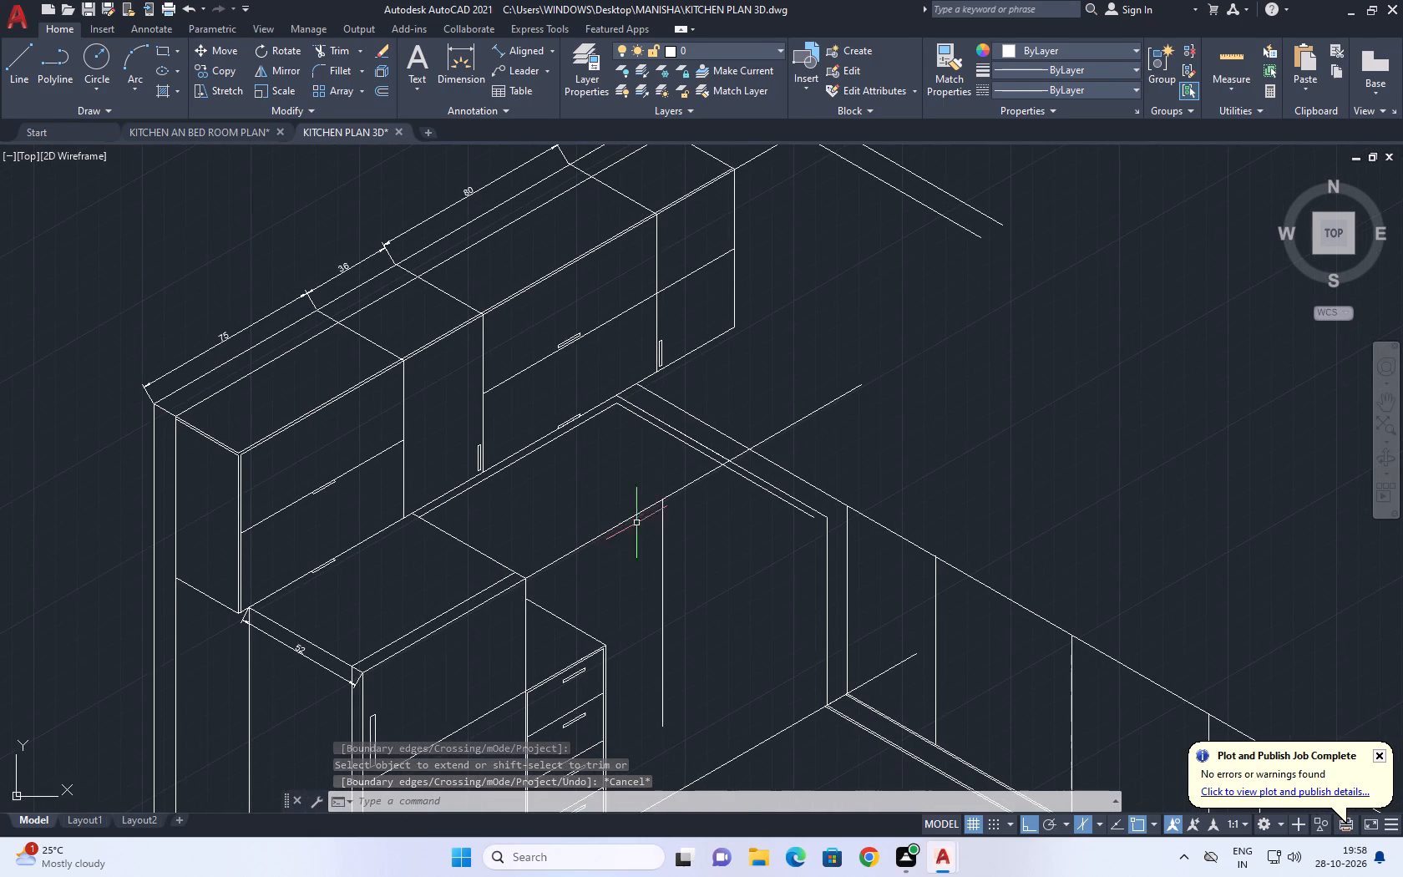
pyautogui.press('l')
pyautogui.press('space')
pyautogui.moveTo(605, 644); pyautogui.dragTo(626, 625)
pyautogui.moveTo(922, 456); pyautogui.dragTo(931, 456)
pyautogui.press('Escape')
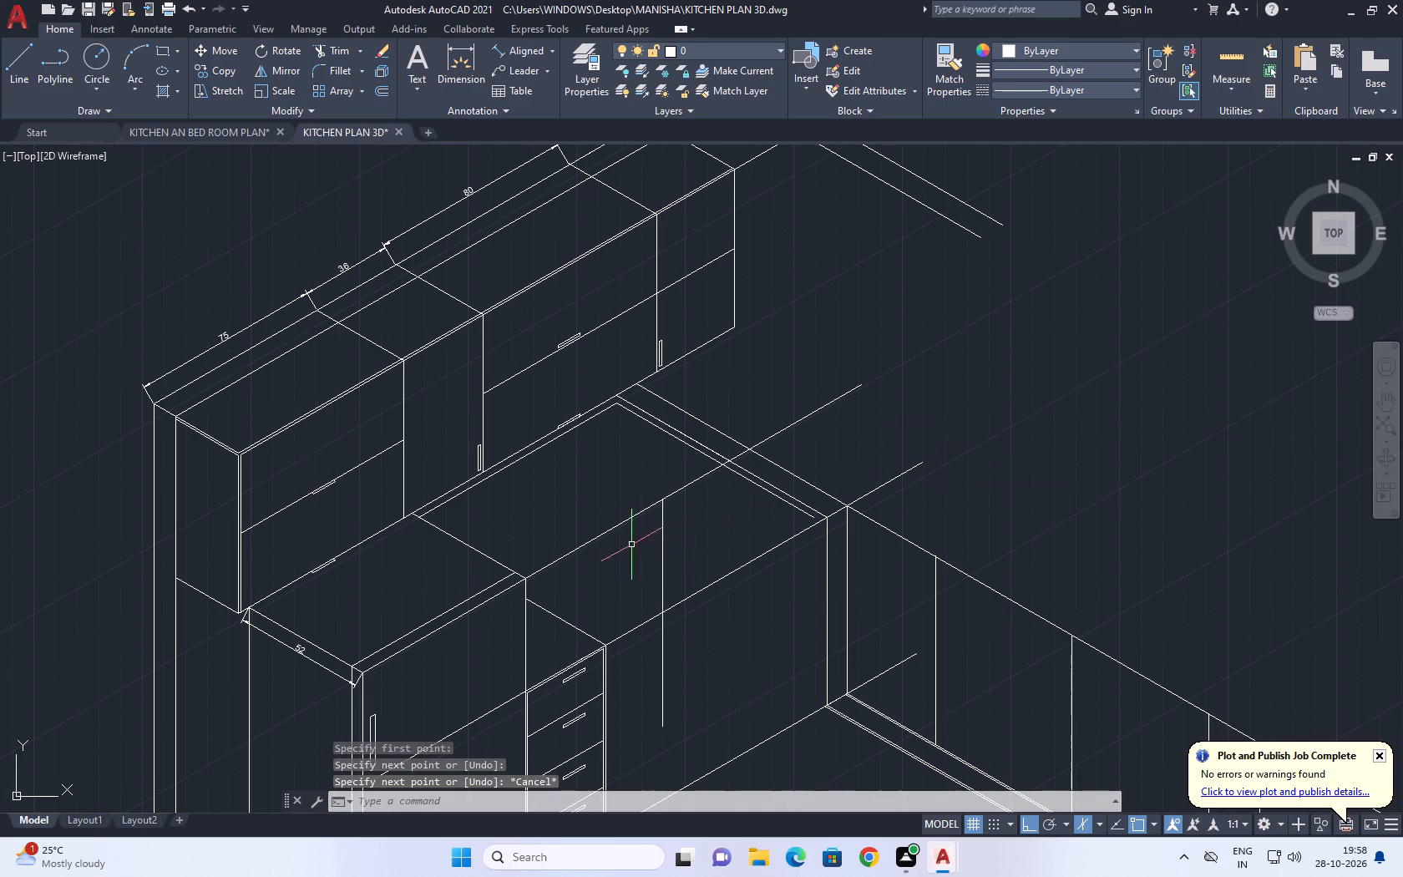
# Move the vertical division line beside the drawer stack straight down so its top sits on the 30° countertop front edge.
pyautogui.click(668, 540)
pyautogui.click(649, 541)
pyautogui.moveTo(704, 537); pyautogui.dragTo(689, 415, button='middle')
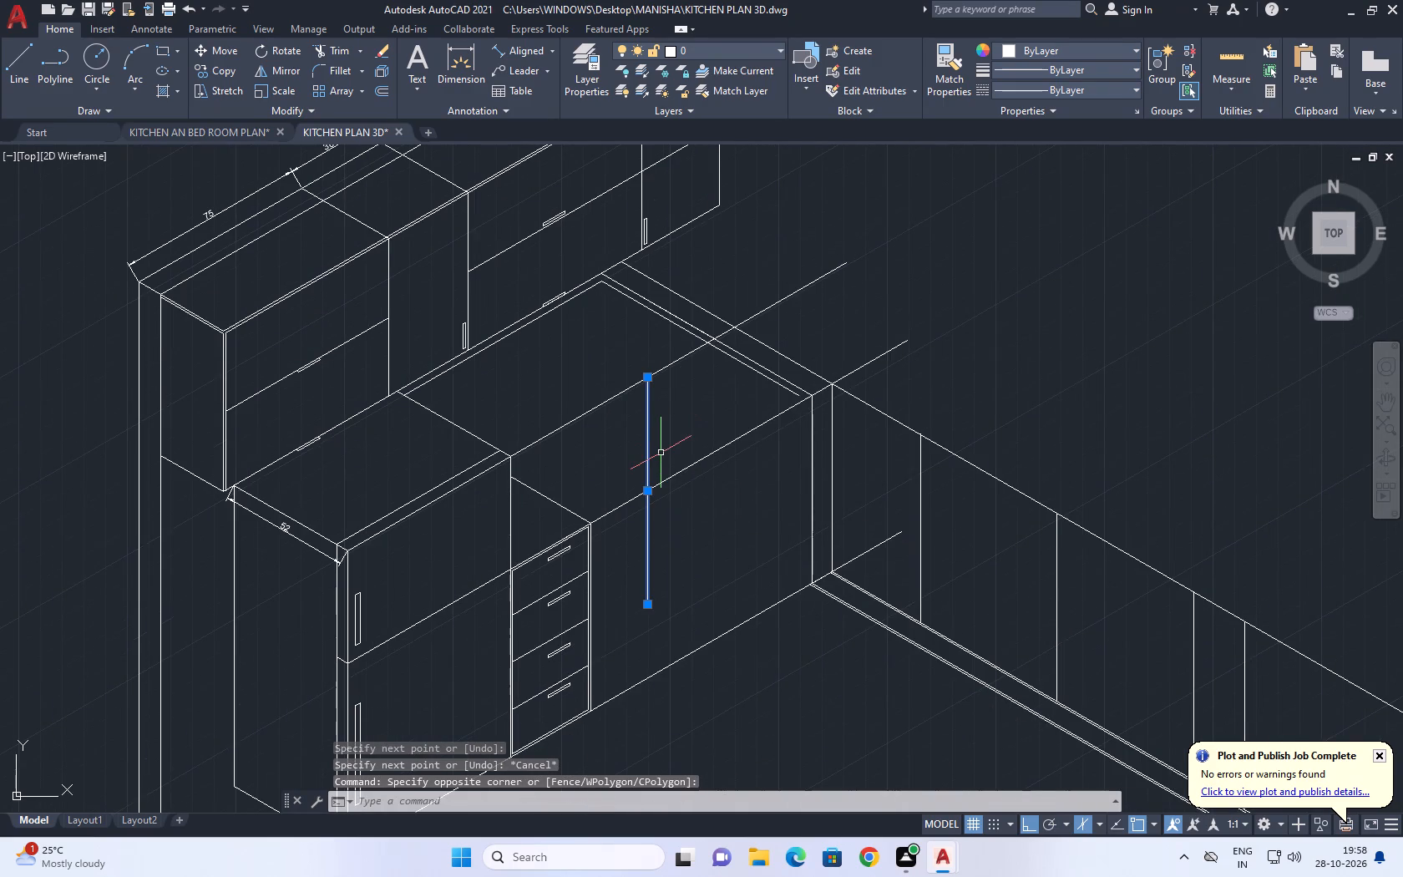
pyautogui.write('M')
pyautogui.press('space')
pyautogui.click(646, 377)
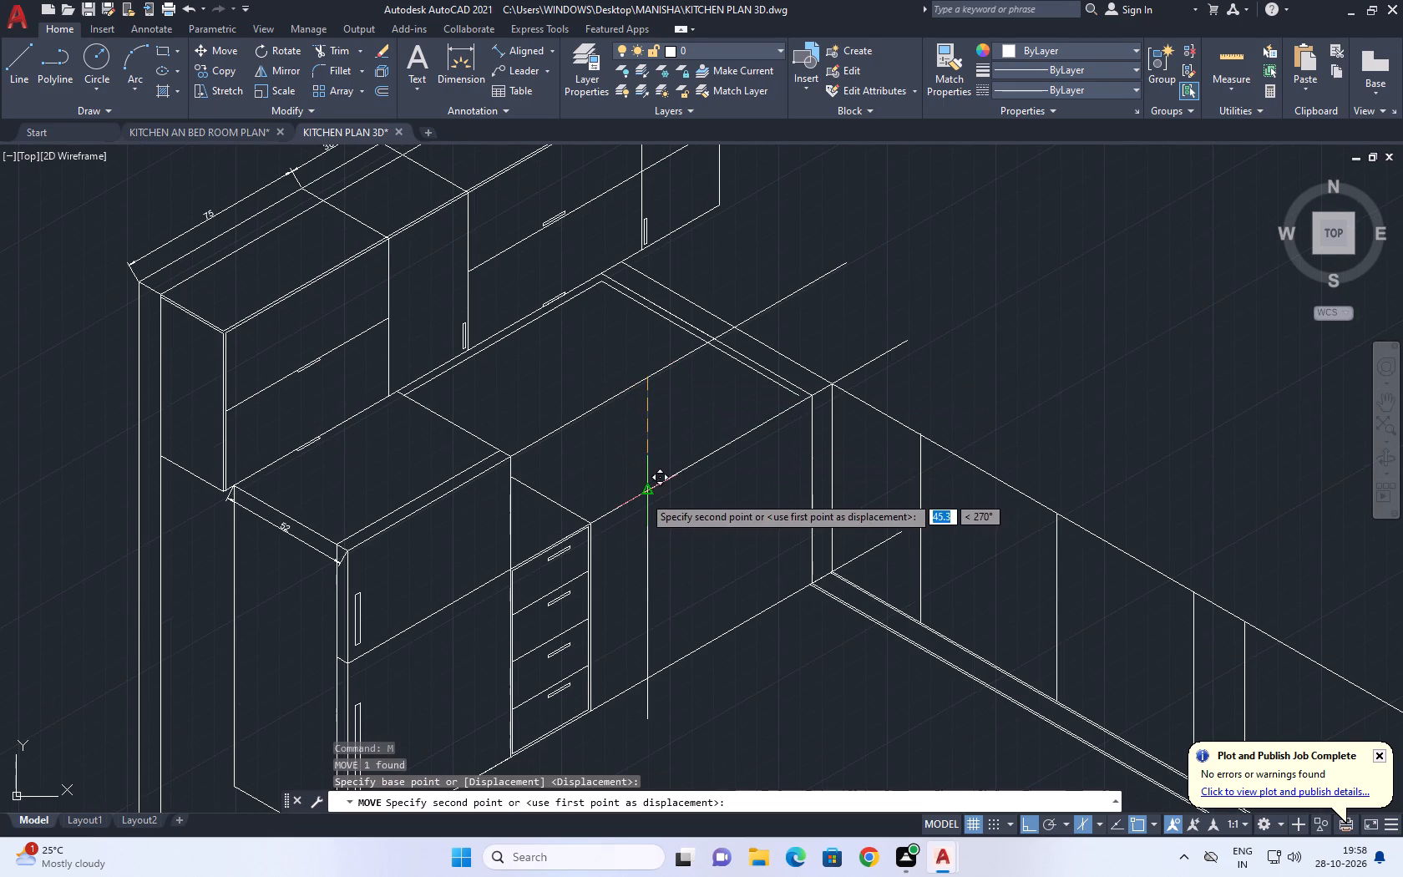
pyautogui.click(644, 493)
pyautogui.scroll(-1, 710, 442)
pyautogui.moveTo(722, 428); pyautogui.dragTo(670, 428, button='middle')
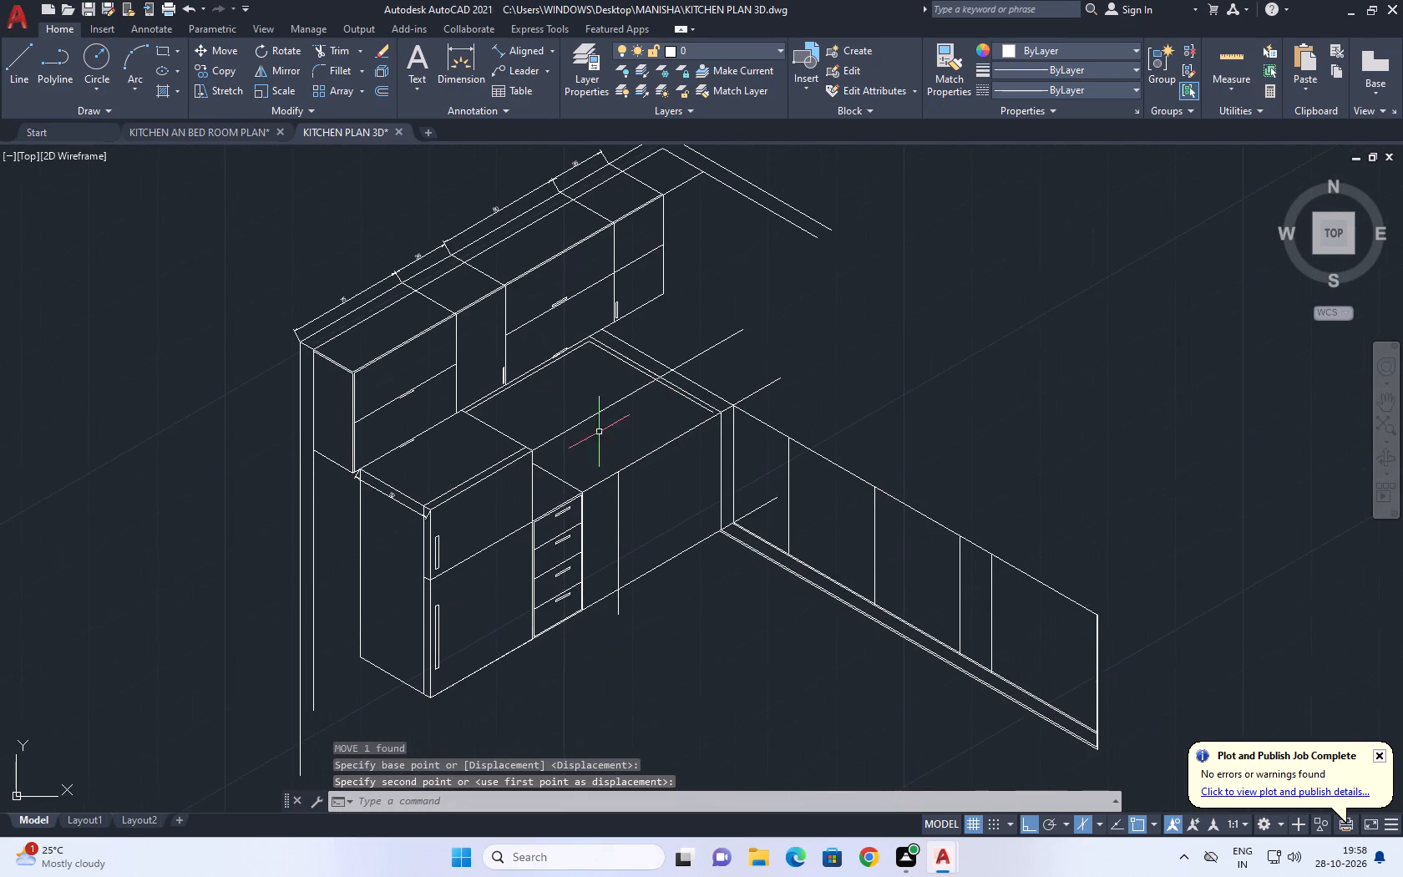
# Shorten the bottom 30° line of the base cabinets to the bottom of the side wall's nearer vertical edge.
pyautogui.scroll(1, 572, 437)
pyautogui.moveTo(645, 502); pyautogui.dragTo(487, 466, button='middle')
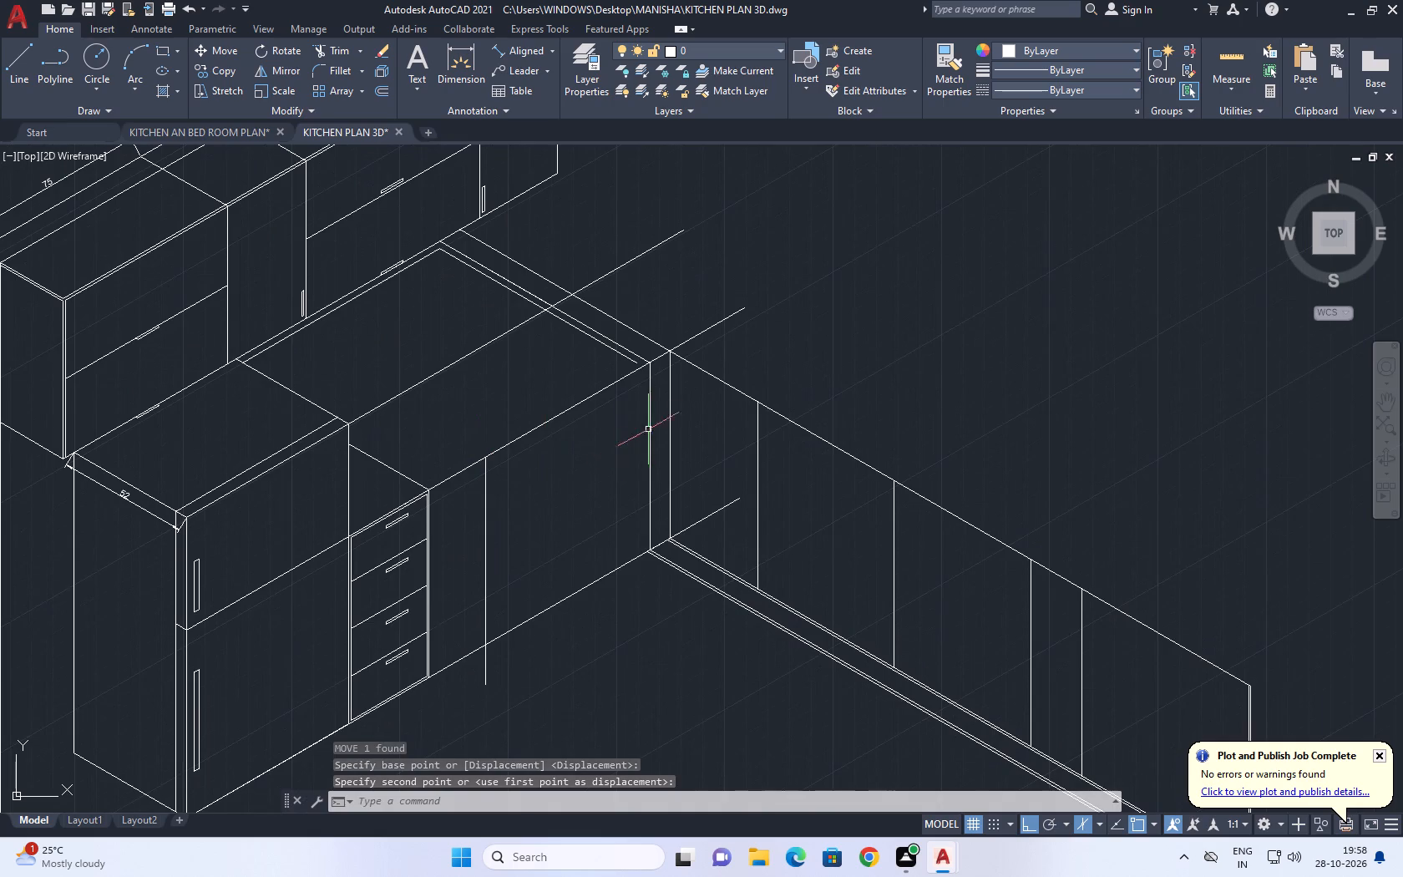
pyautogui.scroll(1, 644, 494)
pyautogui.moveTo(764, 542); pyautogui.dragTo(760, 530)
pyautogui.click(747, 493)
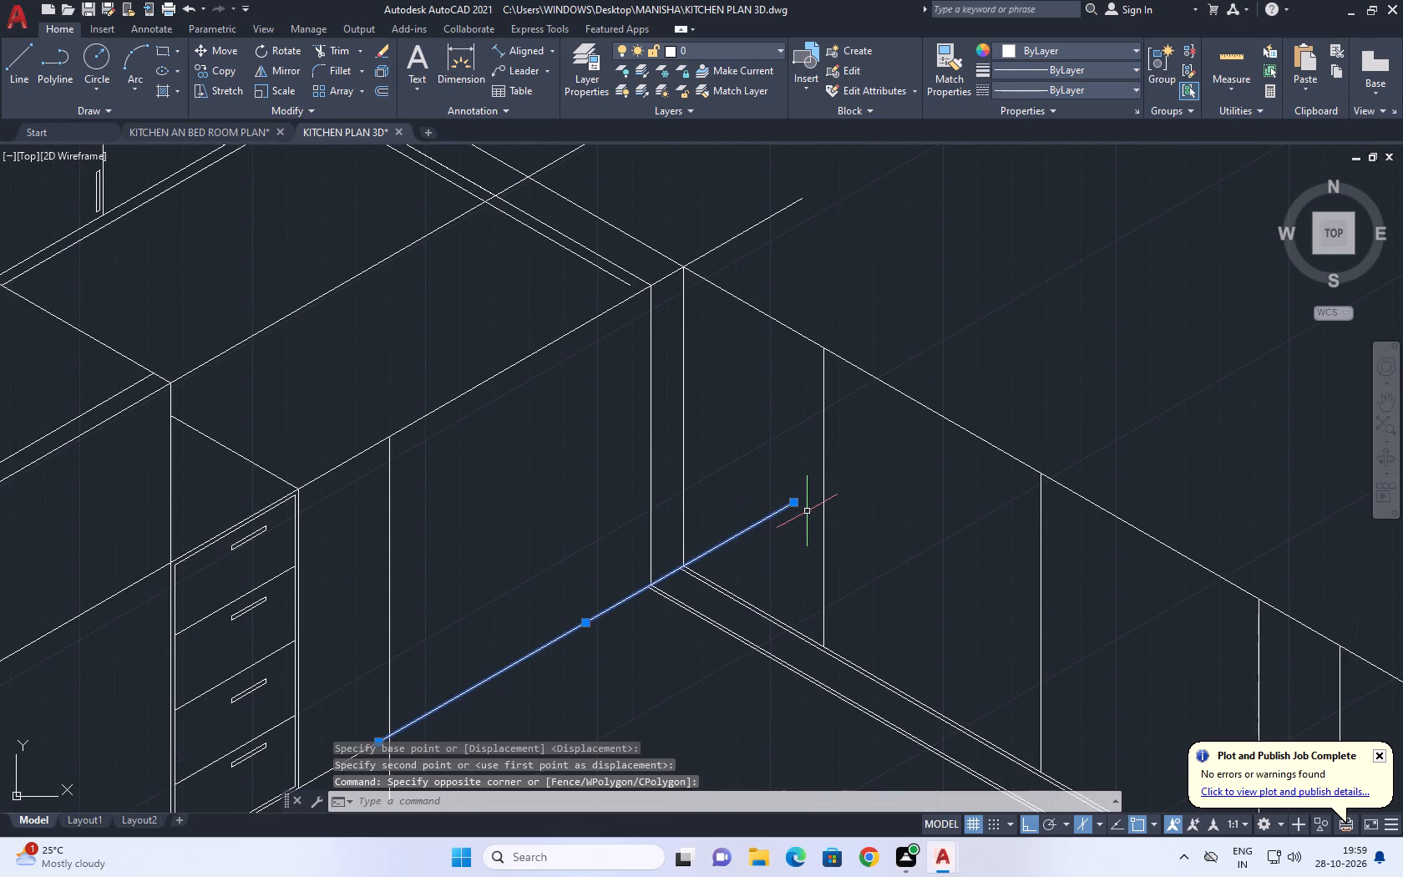
pyautogui.click(797, 500)
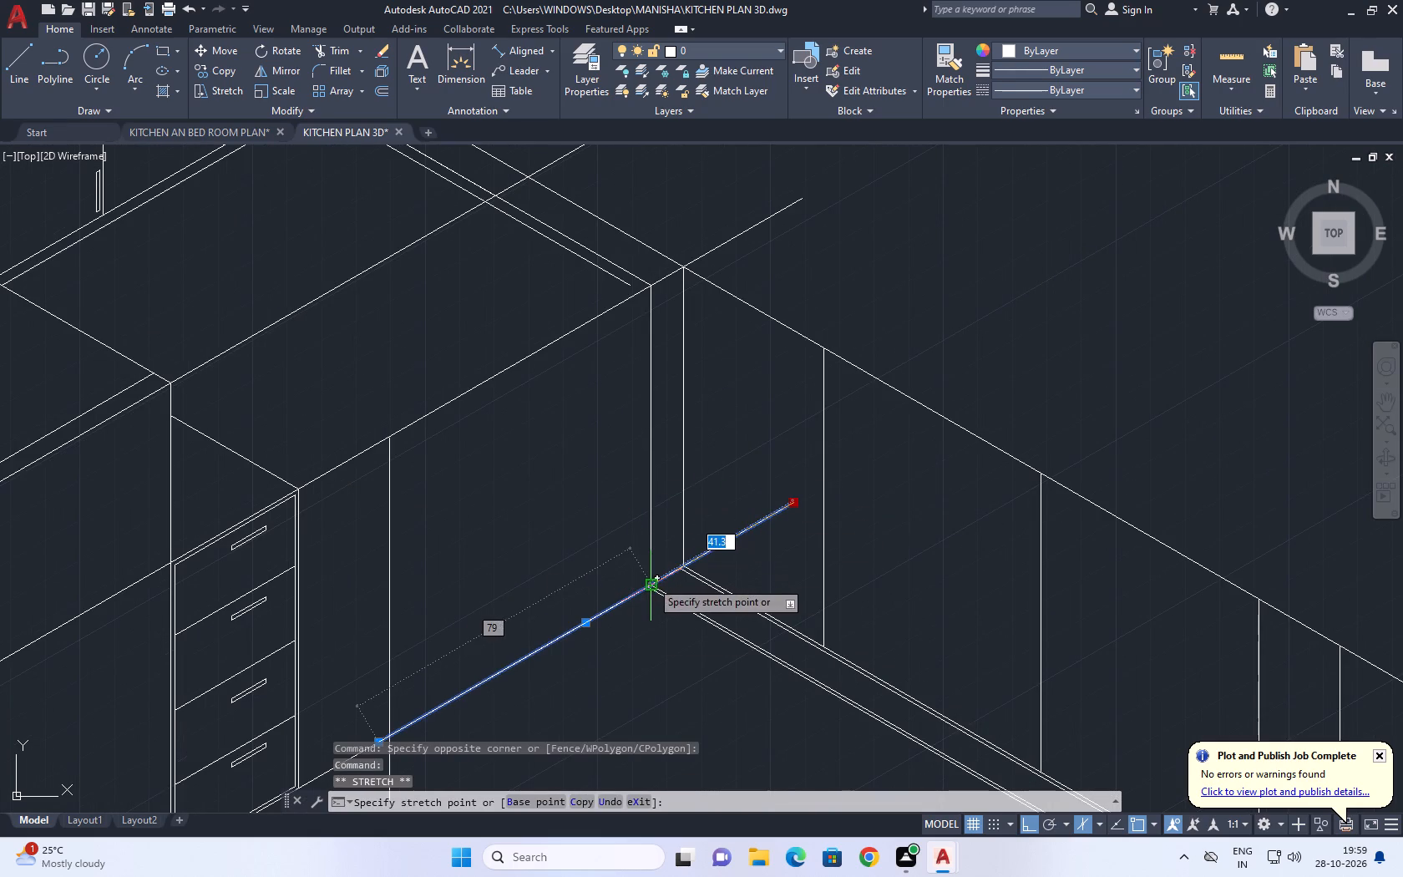
pyautogui.click(651, 580)
pyautogui.scroll(6, 655, 575)
pyautogui.press('Escape')
pyautogui.scroll(-4, 636, 547)
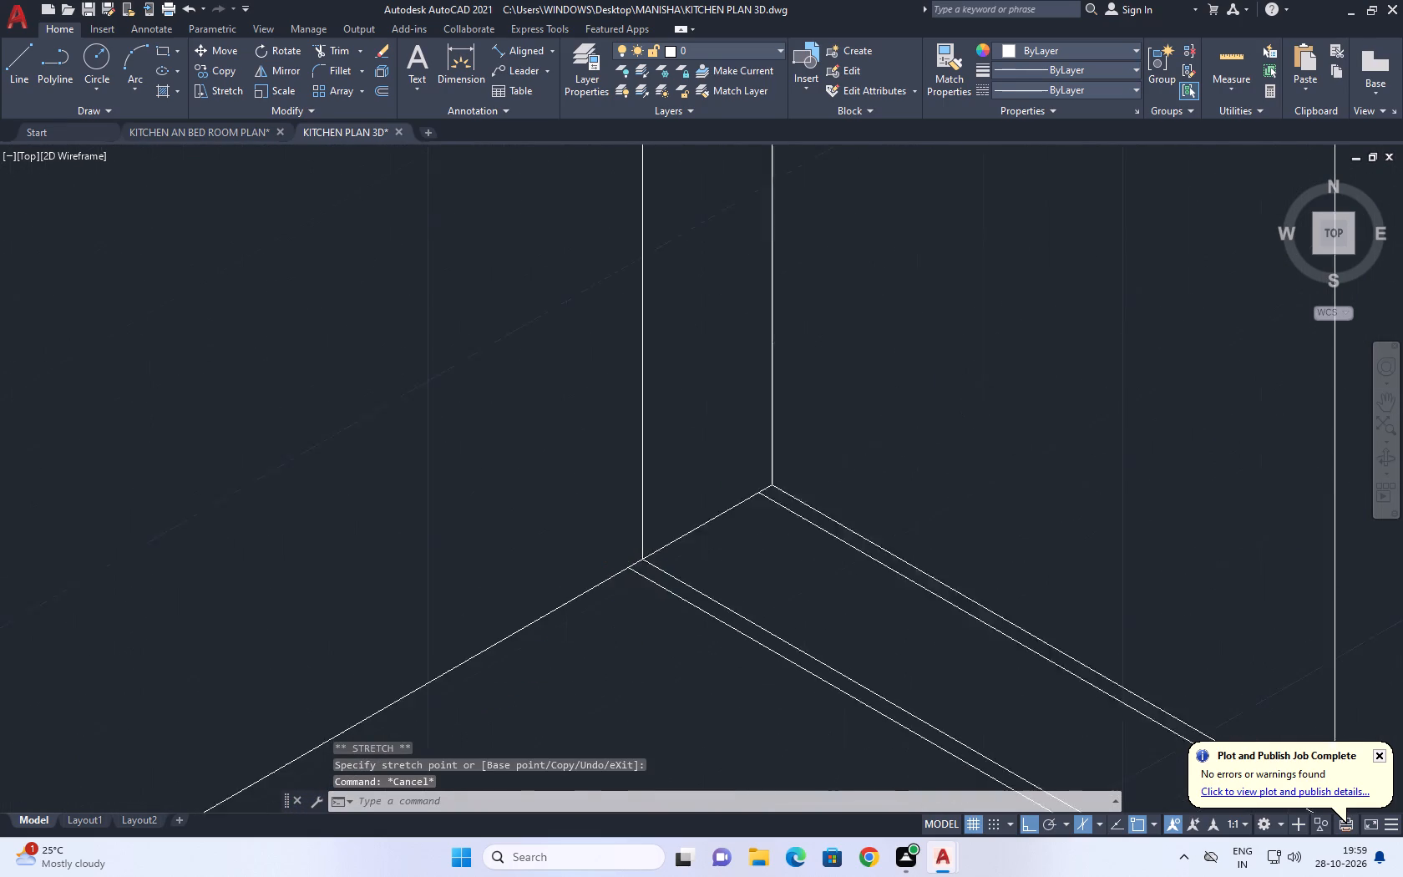
# Shorten the 30° line from the tall cabinet's top front corner to the inner countertop line along the side wall.
pyautogui.scroll(-5, 636, 547)
pyautogui.scroll(1, 682, 431)
pyautogui.moveTo(717, 391); pyautogui.dragTo(692, 375)
pyautogui.click(674, 357)
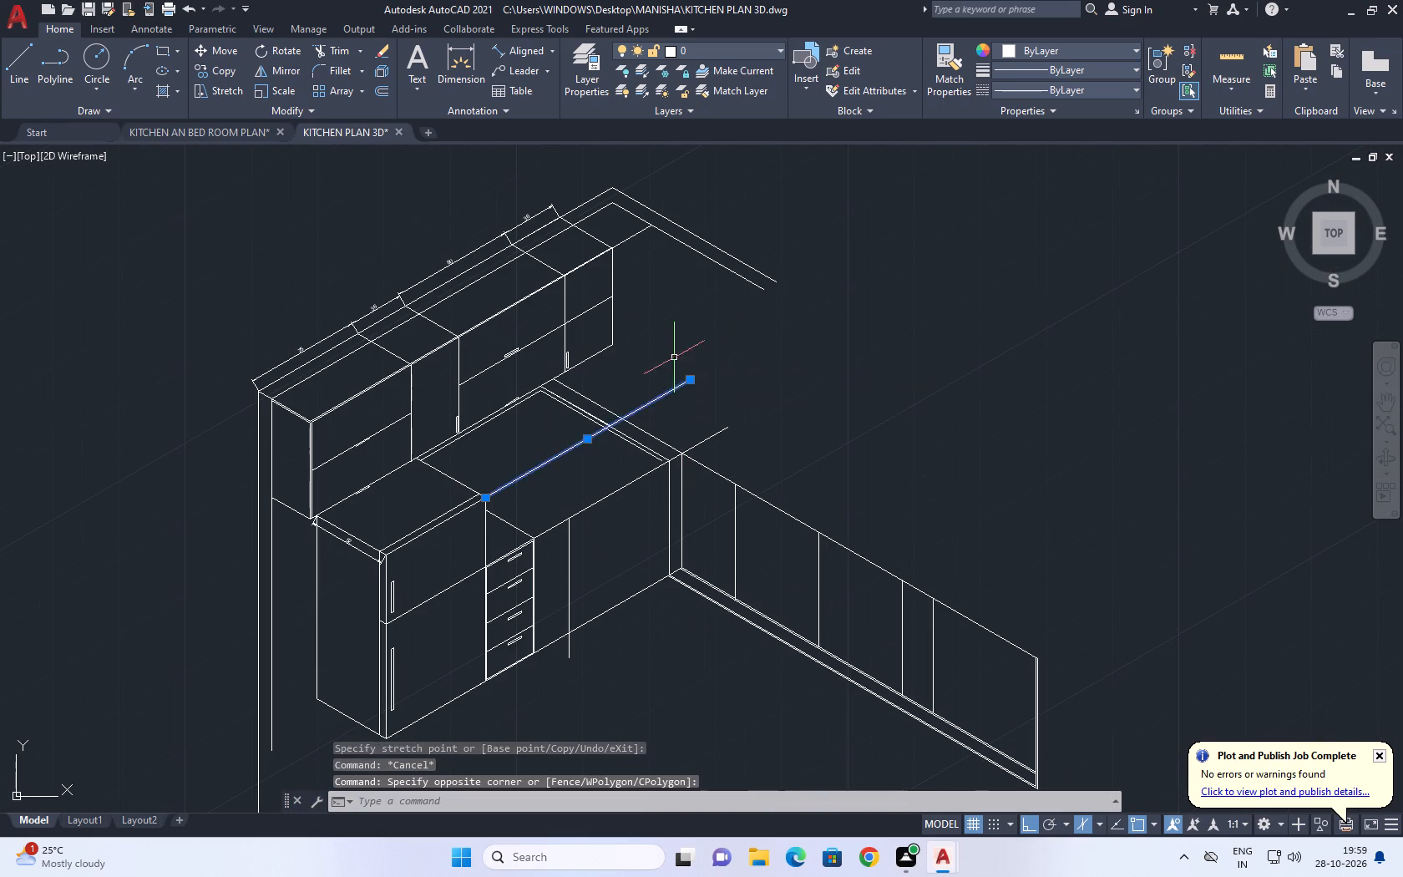
pyautogui.scroll(2, 672, 368)
pyautogui.click(714, 393)
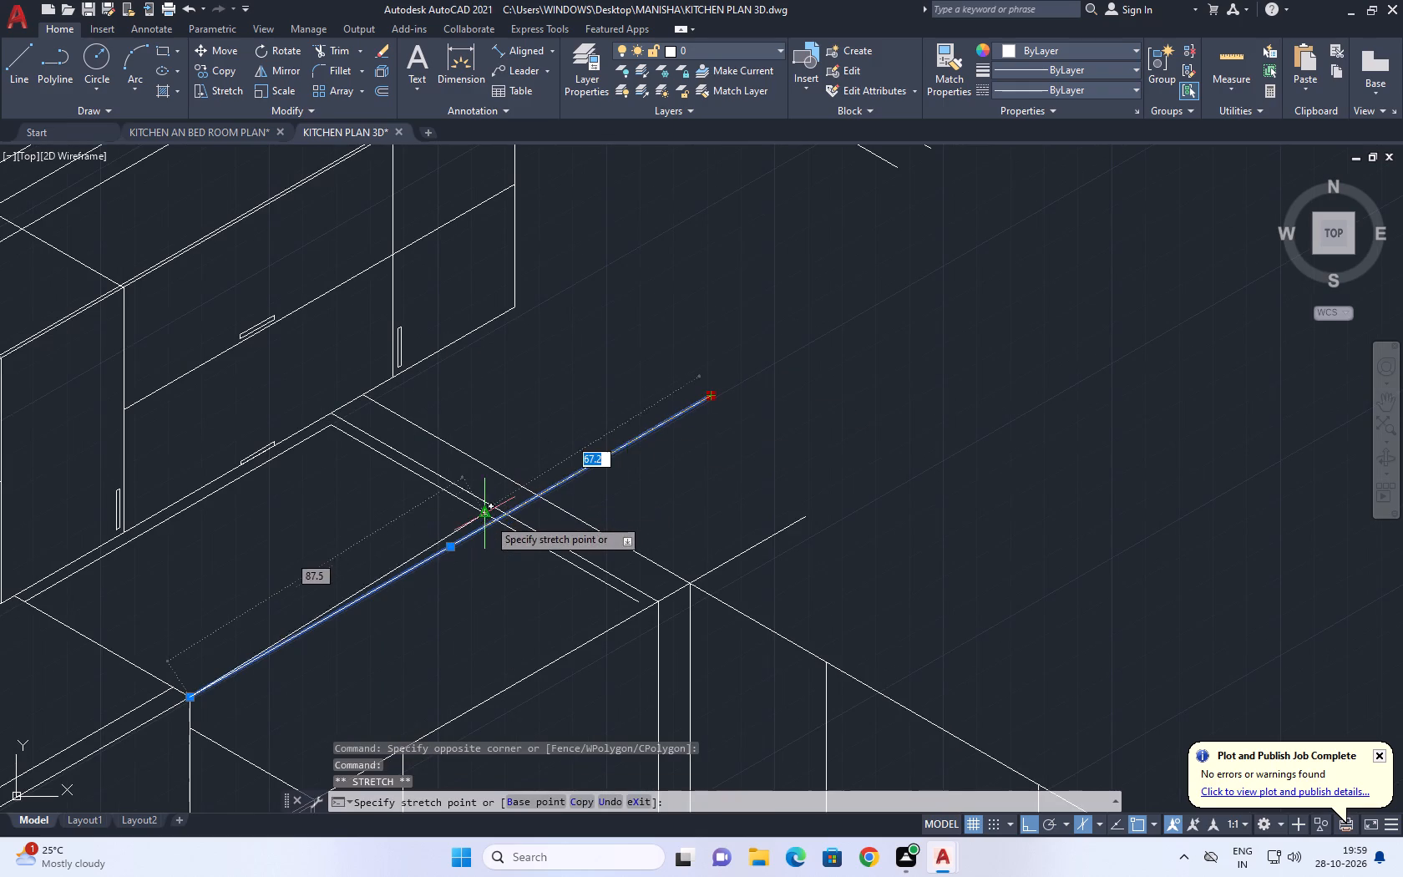
pyautogui.moveTo(497, 520); pyautogui.dragTo(500, 528)
pyautogui.press('Escape')
# Shorten the 30° line from the drawer stack's outer top corner to the top of the side wall's nearer vertical edge.
pyautogui.moveTo(838, 547); pyautogui.dragTo(806, 525)
pyautogui.click(777, 490)
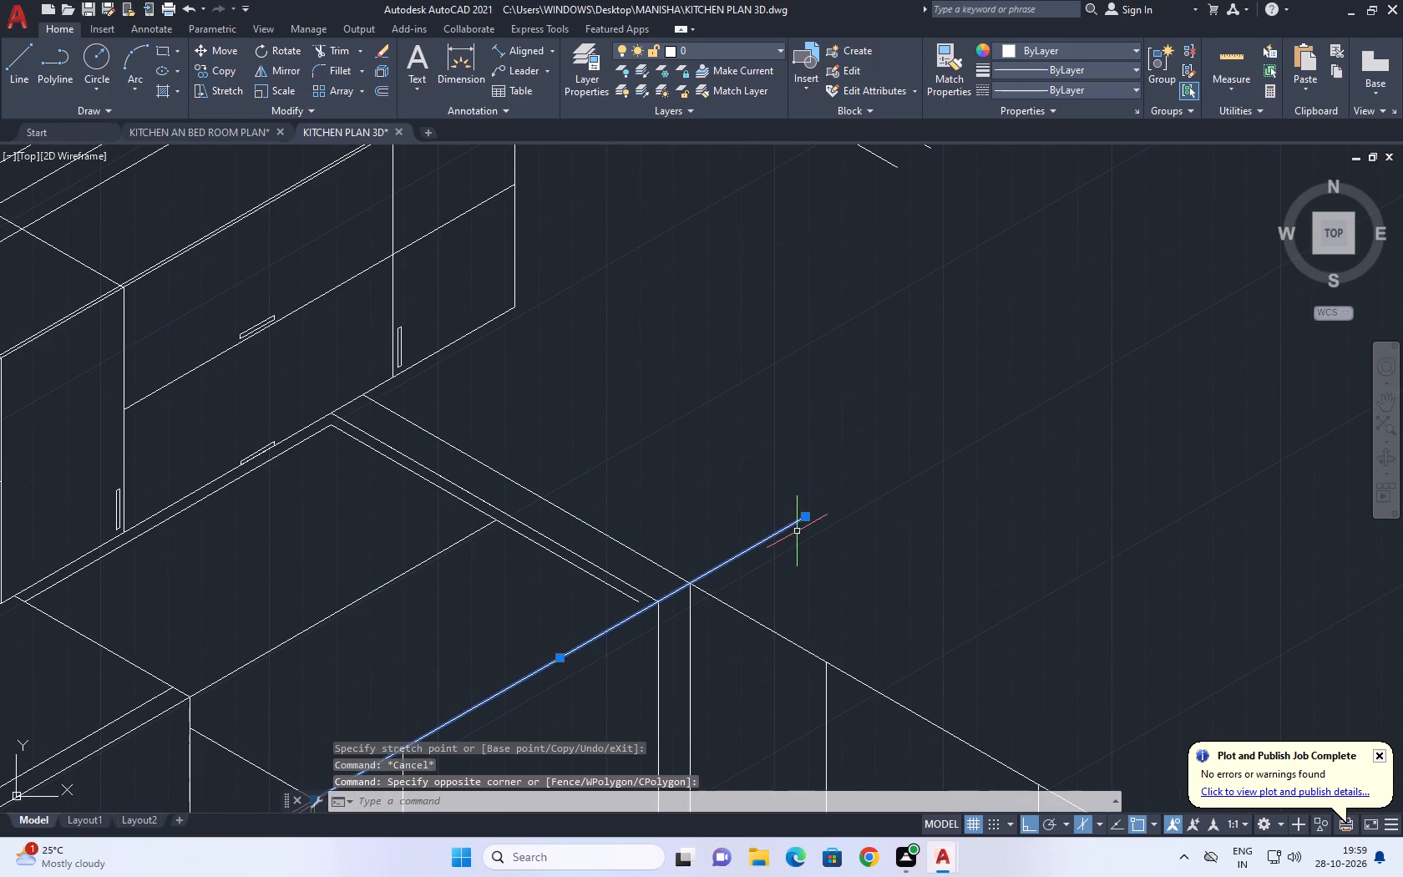
pyautogui.moveTo(808, 518); pyautogui.dragTo(801, 525)
pyautogui.click(653, 601)
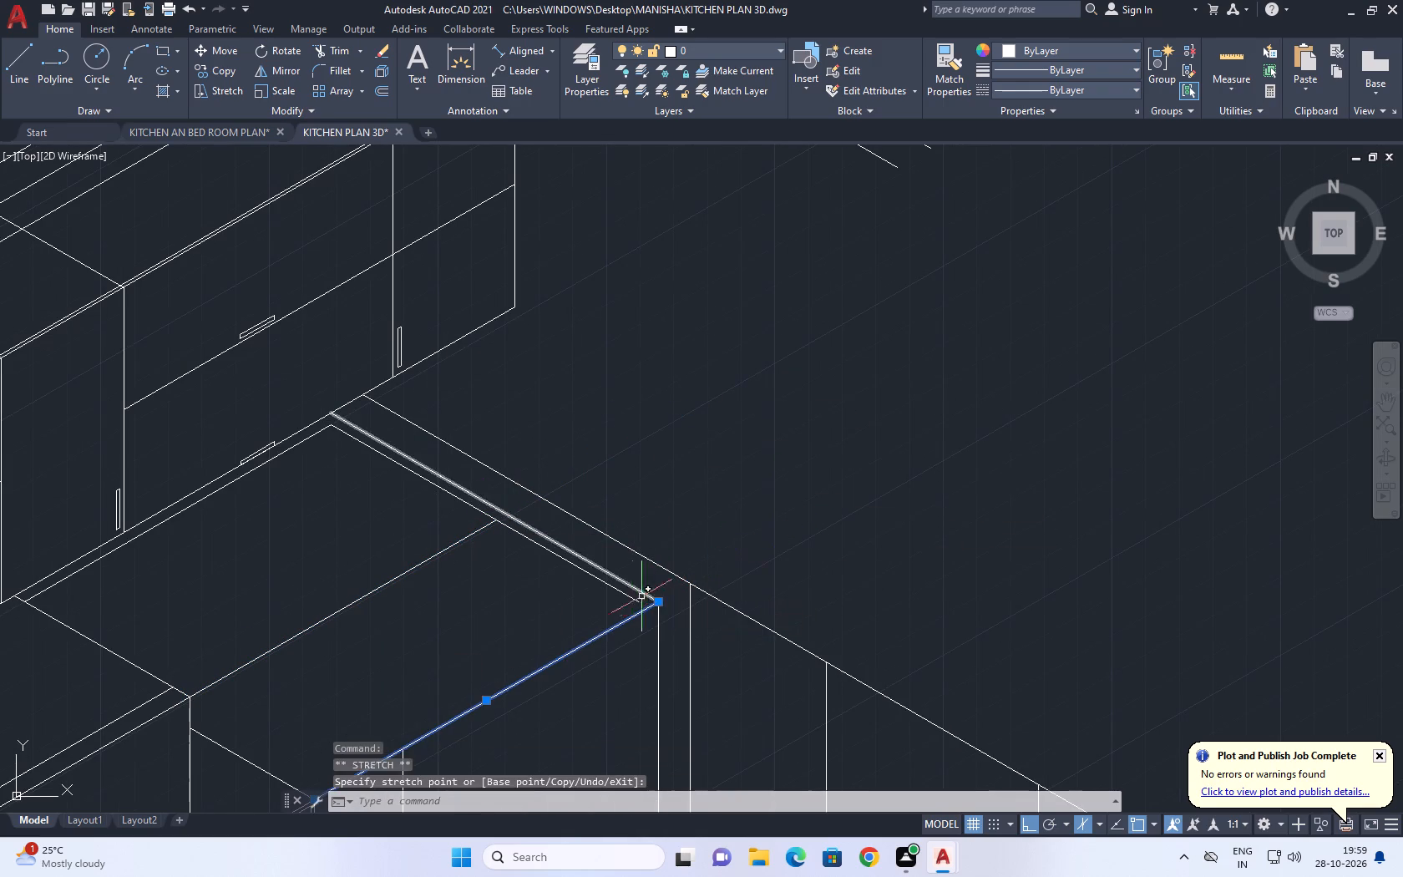
pyautogui.press('Escape')
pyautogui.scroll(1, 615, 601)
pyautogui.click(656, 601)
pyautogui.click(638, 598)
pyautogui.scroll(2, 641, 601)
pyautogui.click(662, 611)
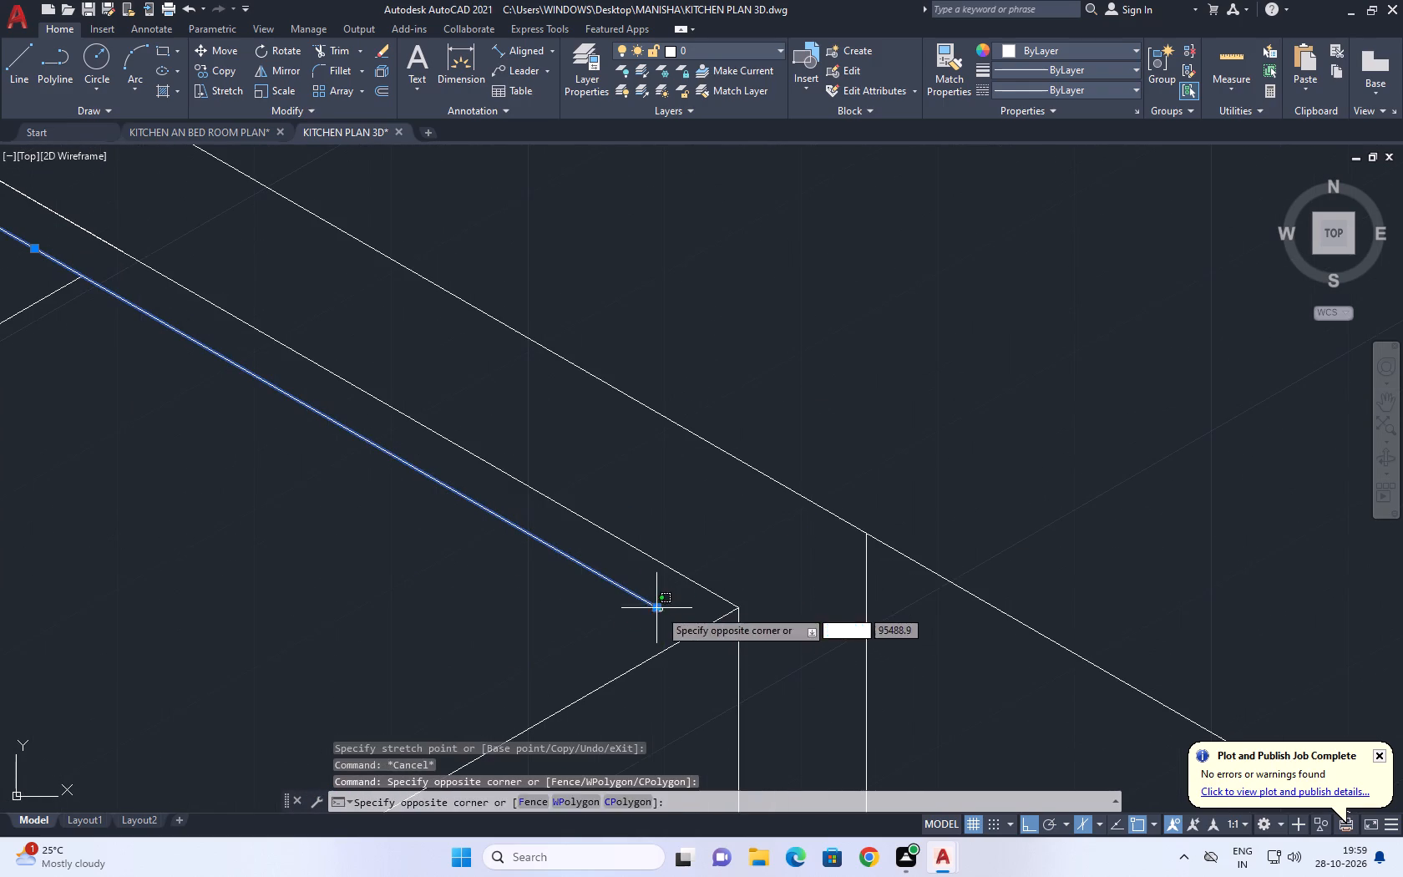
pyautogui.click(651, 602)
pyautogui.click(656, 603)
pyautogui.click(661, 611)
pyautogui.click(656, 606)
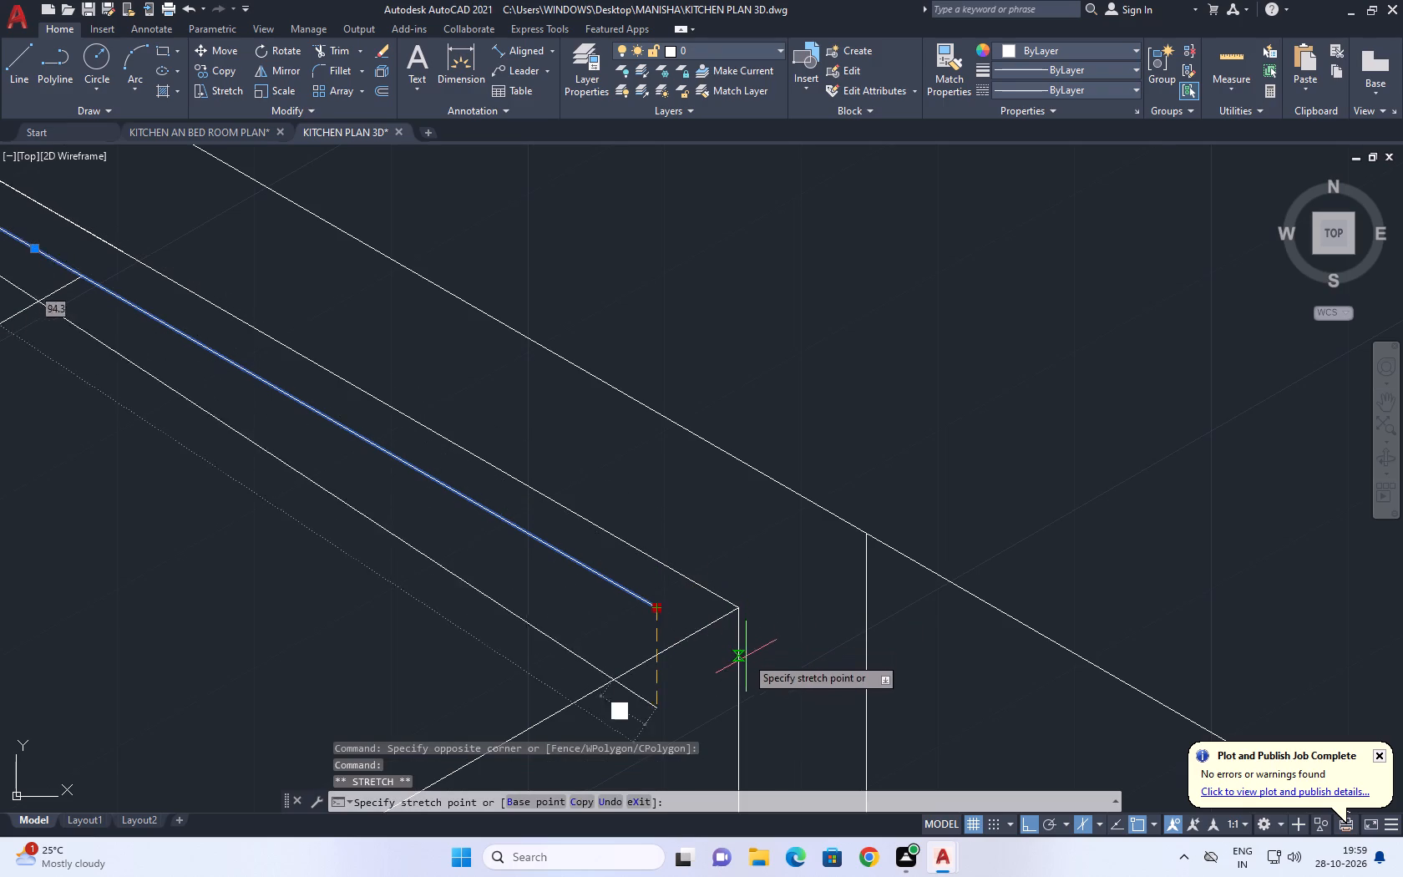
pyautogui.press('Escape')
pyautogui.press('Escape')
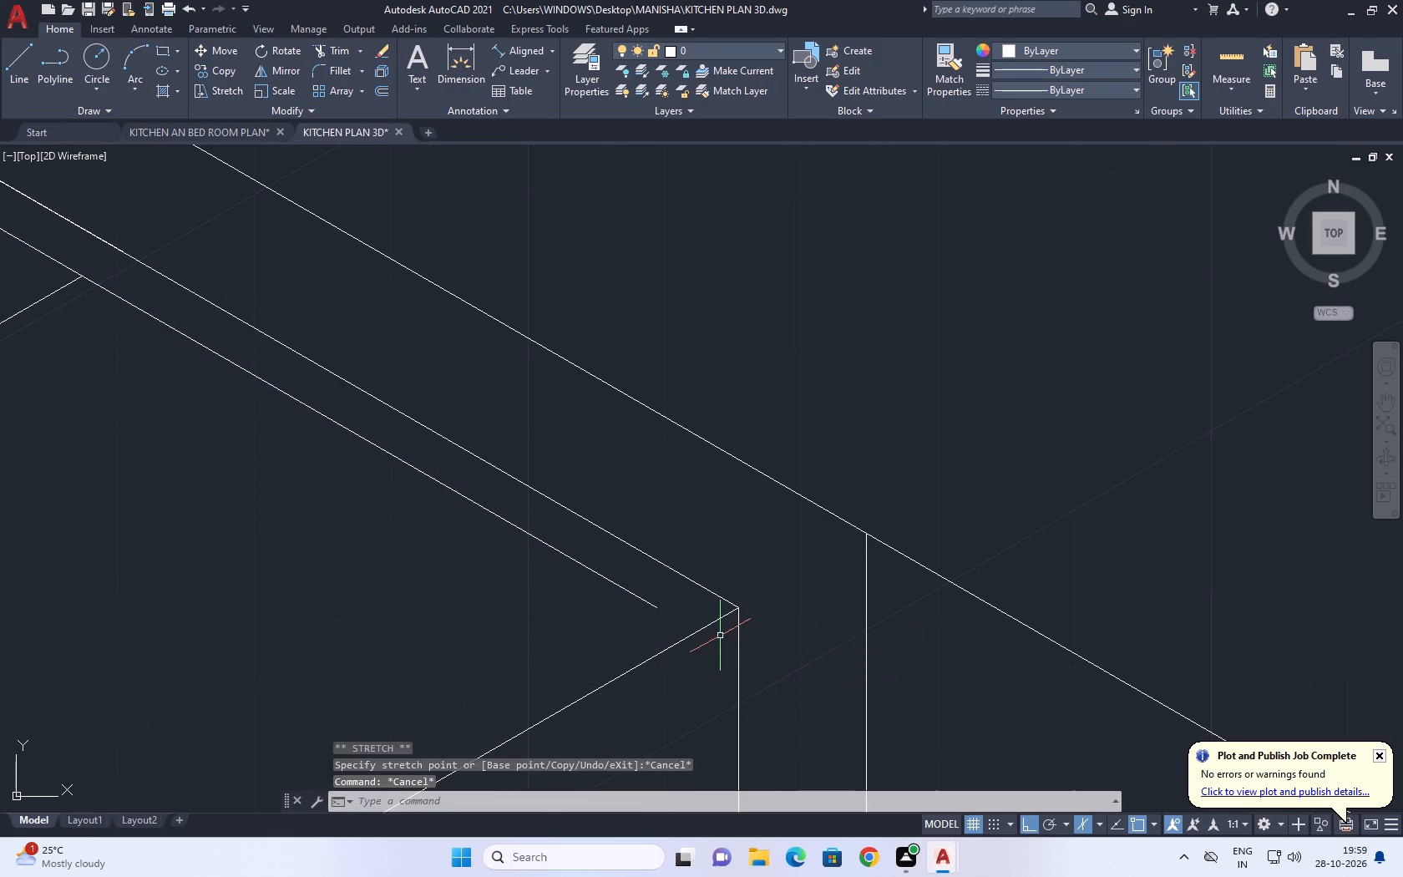
# Extend the inner countertop line along the side wall to meet the countertop's front edge.
pyautogui.press('e')
pyautogui.press('x')
pyautogui.press('space')
pyautogui.click(648, 606)
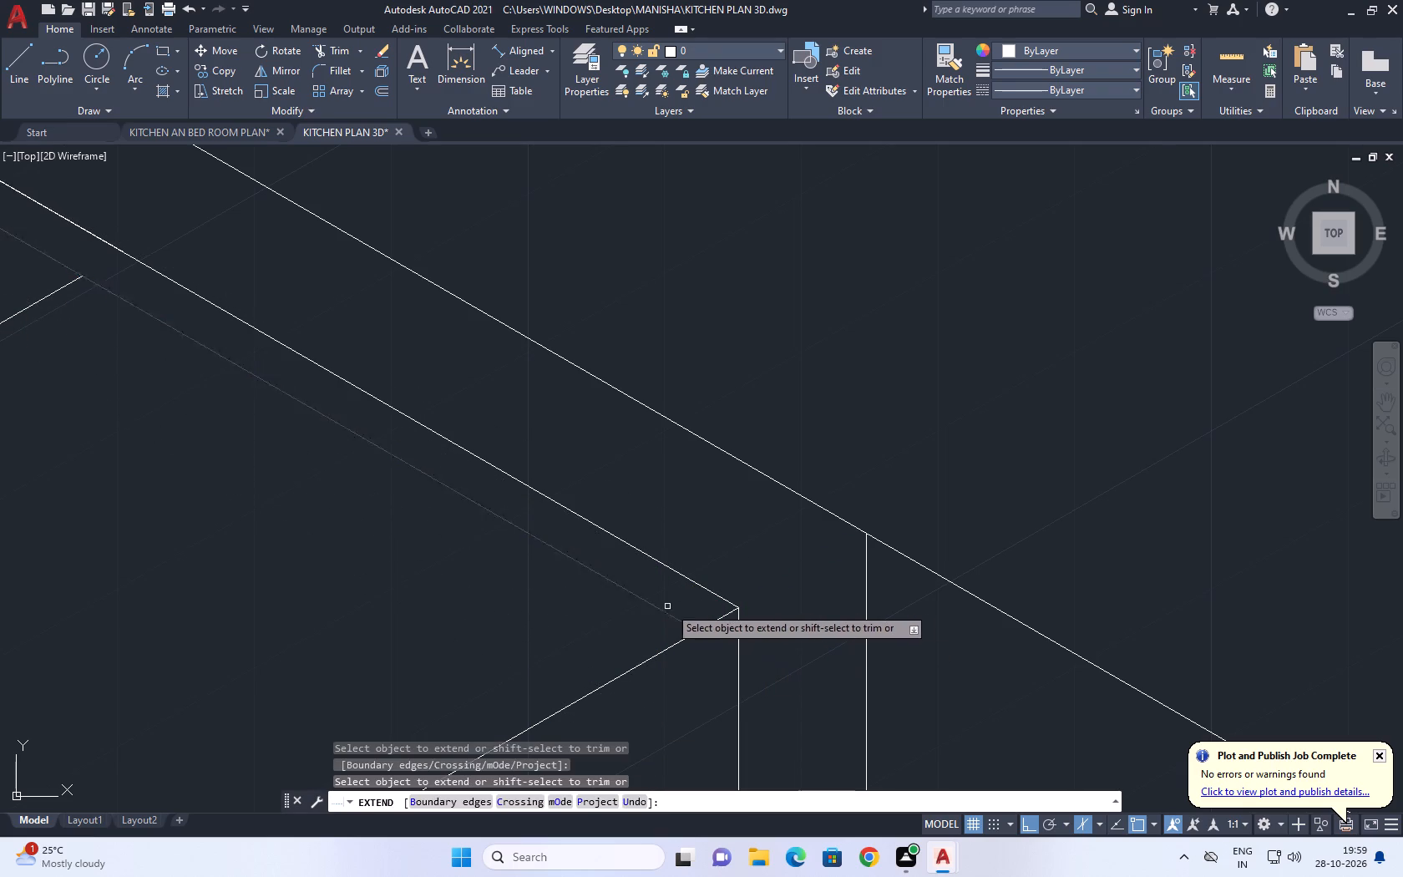
pyautogui.press('Escape')
# Trim the part of the vertical division line that sticks out below the base cabinets' bottom edge.
pyautogui.scroll(-5, 714, 591)
pyautogui.moveTo(813, 560); pyautogui.dragTo(723, 399, button='middle')
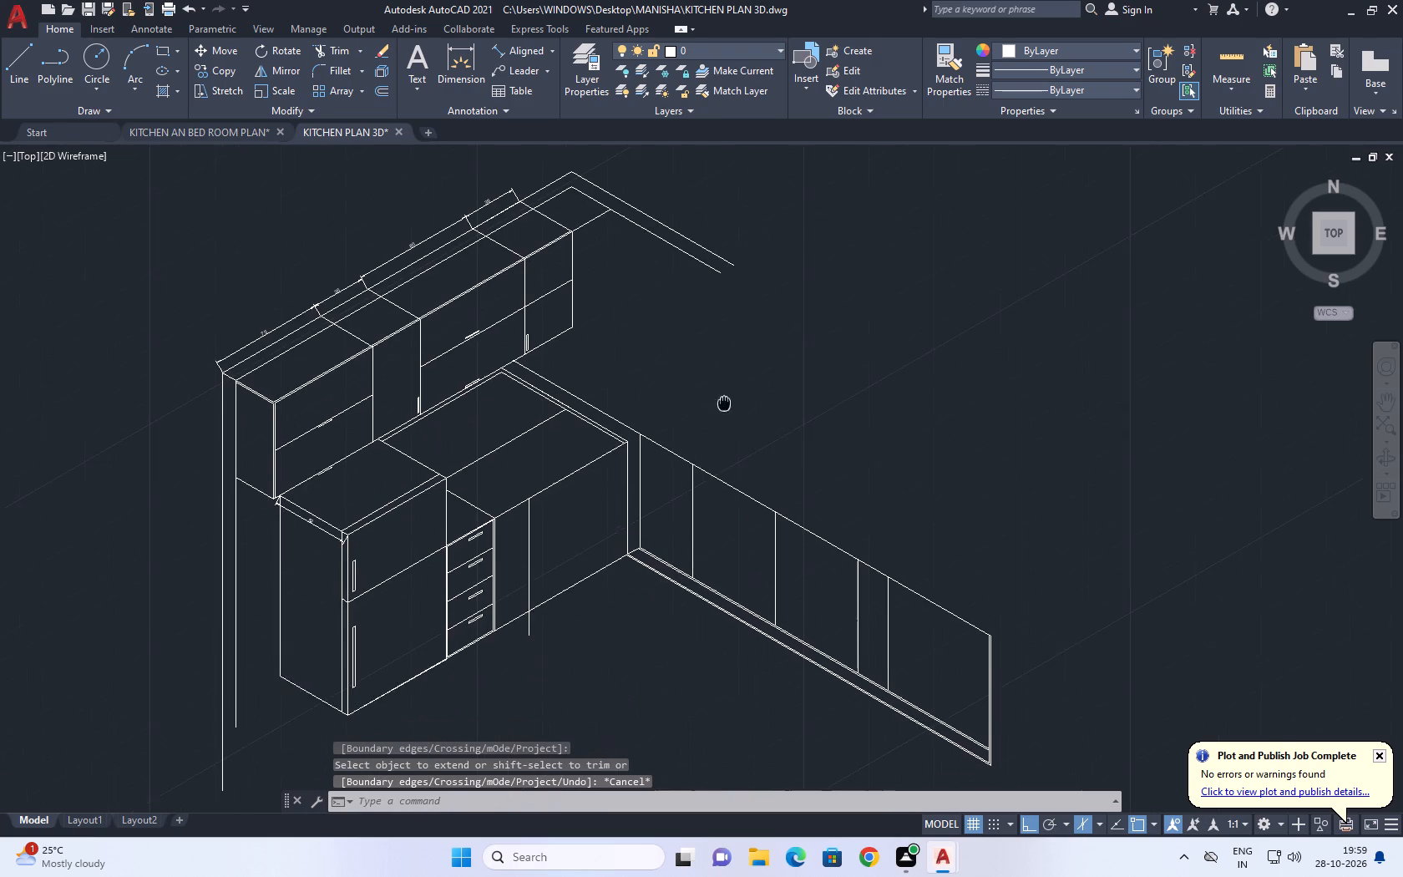
pyautogui.scroll(2, 585, 455)
pyautogui.moveTo(578, 471); pyautogui.dragTo(574, 286, button='middle')
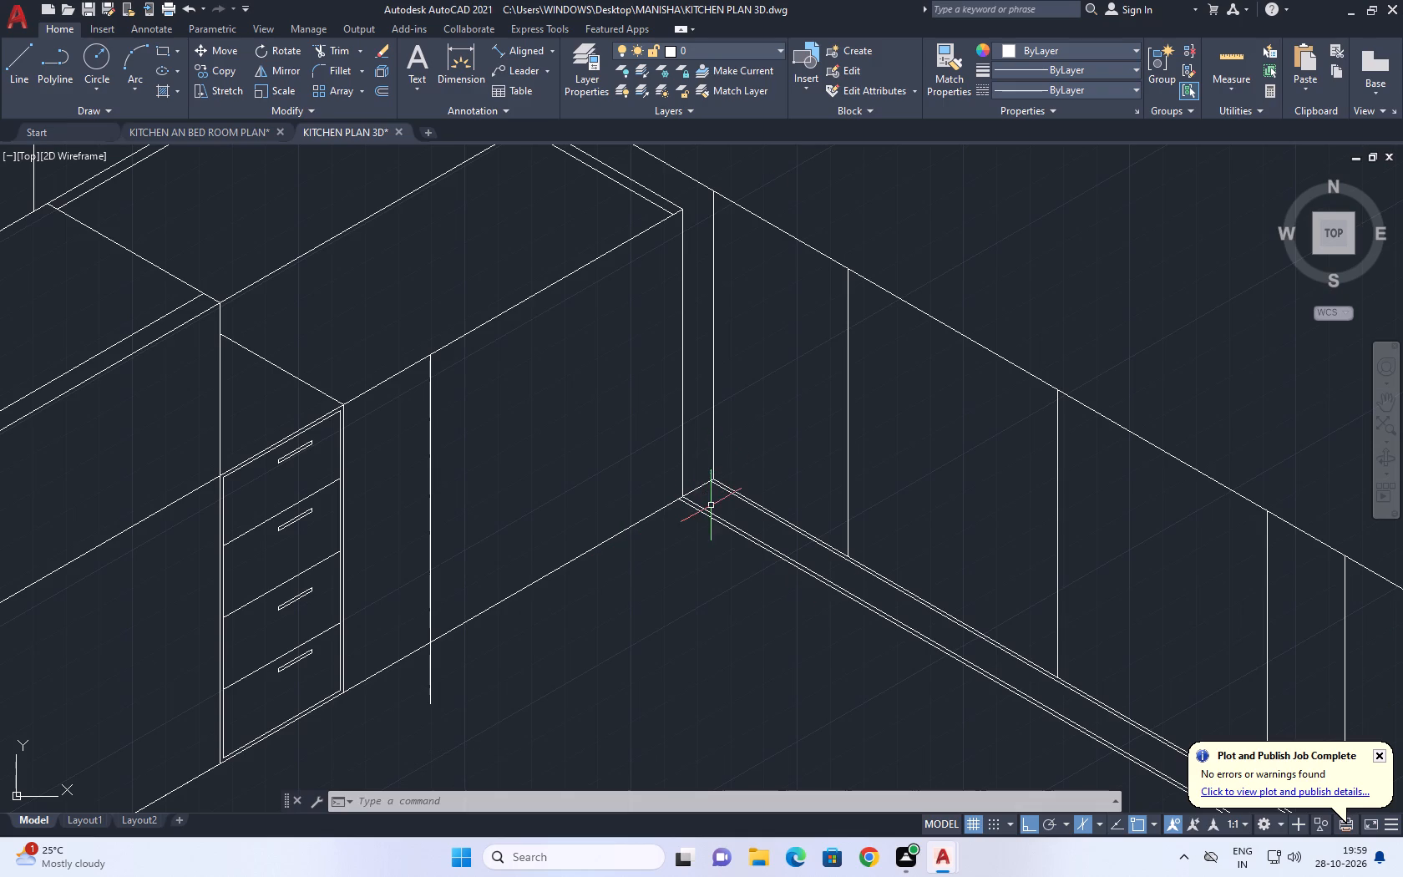
pyautogui.press('t')
pyautogui.press('r')
pyautogui.press('space')
pyautogui.click(423, 669)
pyautogui.click(516, 645)
pyautogui.rightClick(597, 628)
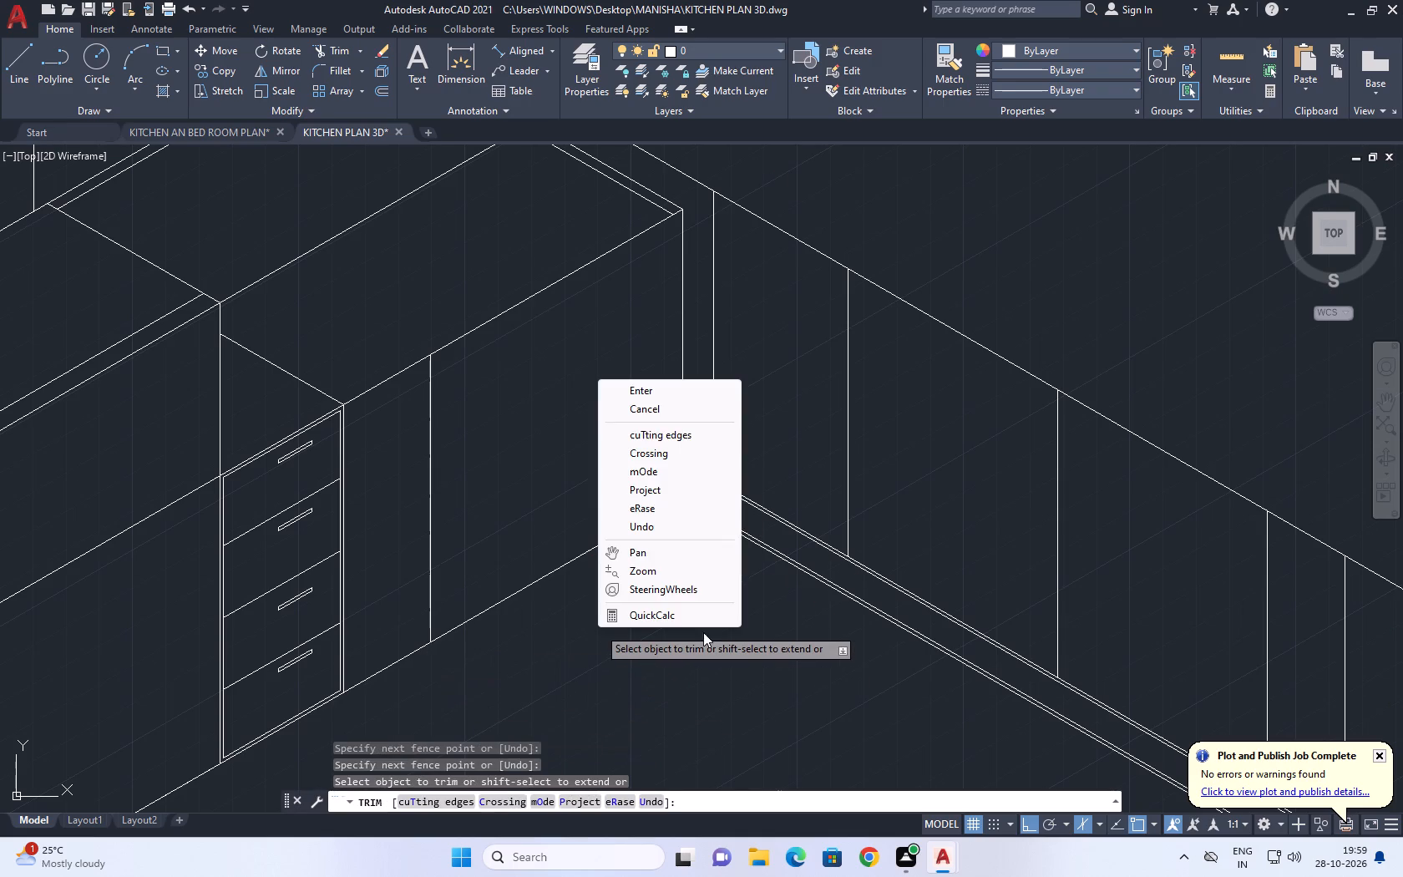
pyautogui.click(681, 407)
# Examine the whole isometric kitchen drawing, then the countertop area around the drawer stack.
pyautogui.scroll(-3, 746, 475)
pyautogui.moveTo(822, 475); pyautogui.dragTo(779, 403, button='middle')
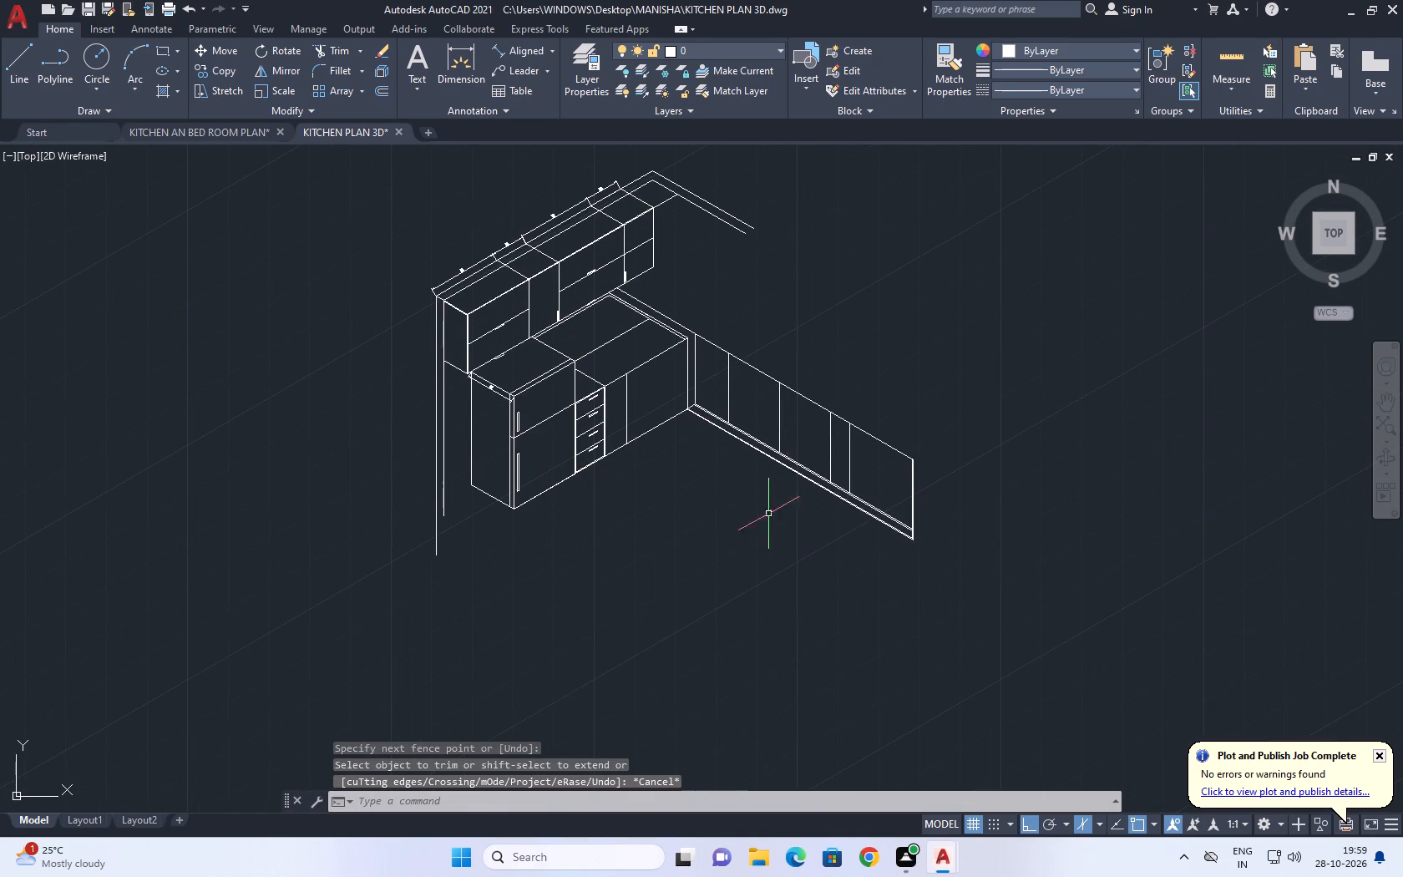
pyautogui.scroll(-1, 599, 338)
pyautogui.moveTo(599, 338); pyautogui.dragTo(600, 367, button='middle')
pyautogui.scroll(2, 600, 375)
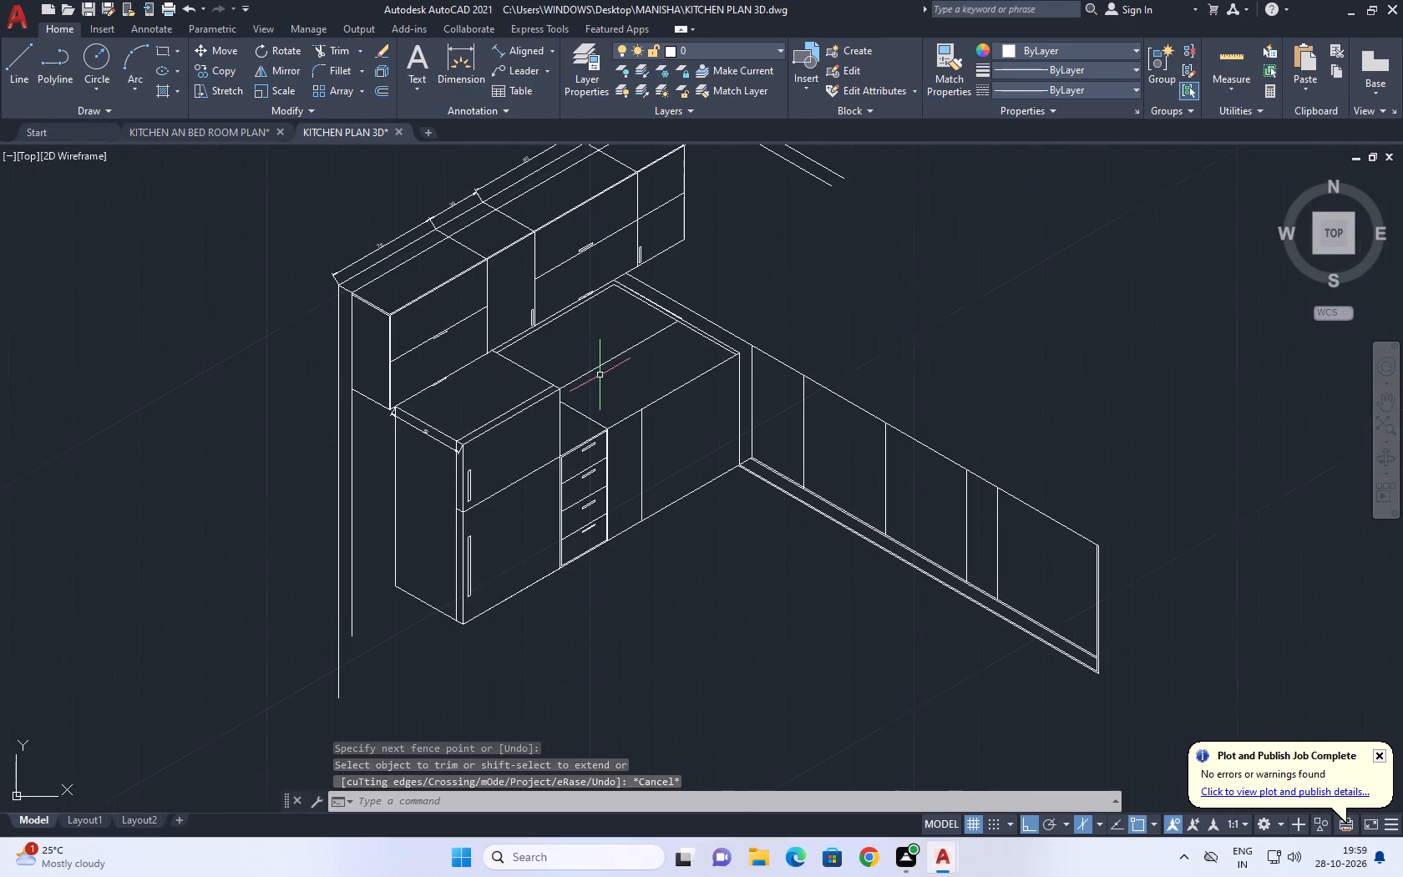
pyautogui.moveTo(618, 408); pyautogui.dragTo(666, 591, button='middle')
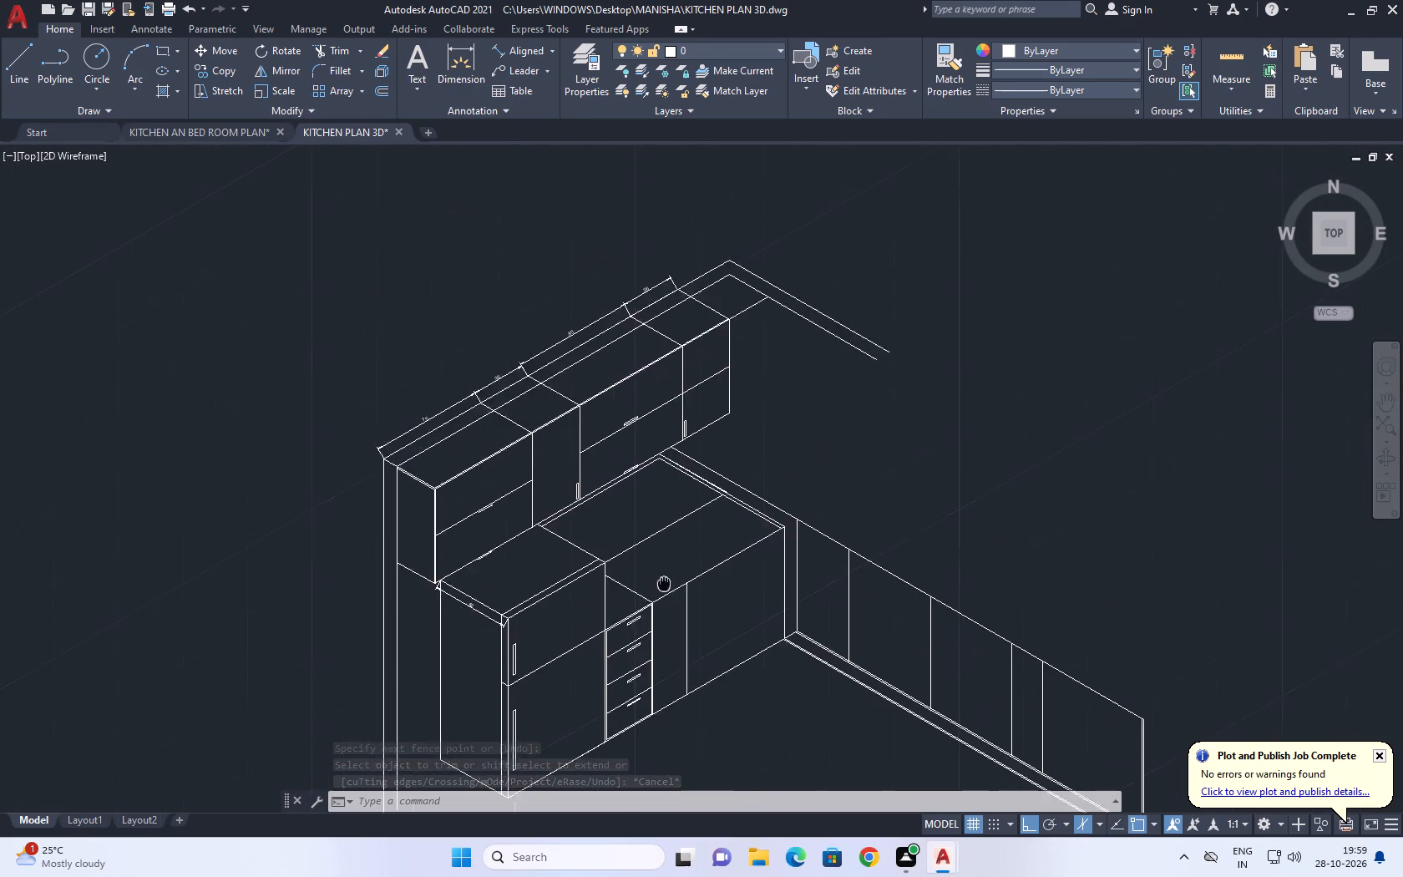
pyautogui.moveTo(666, 591); pyautogui.dragTo(700, 704, button='middle')
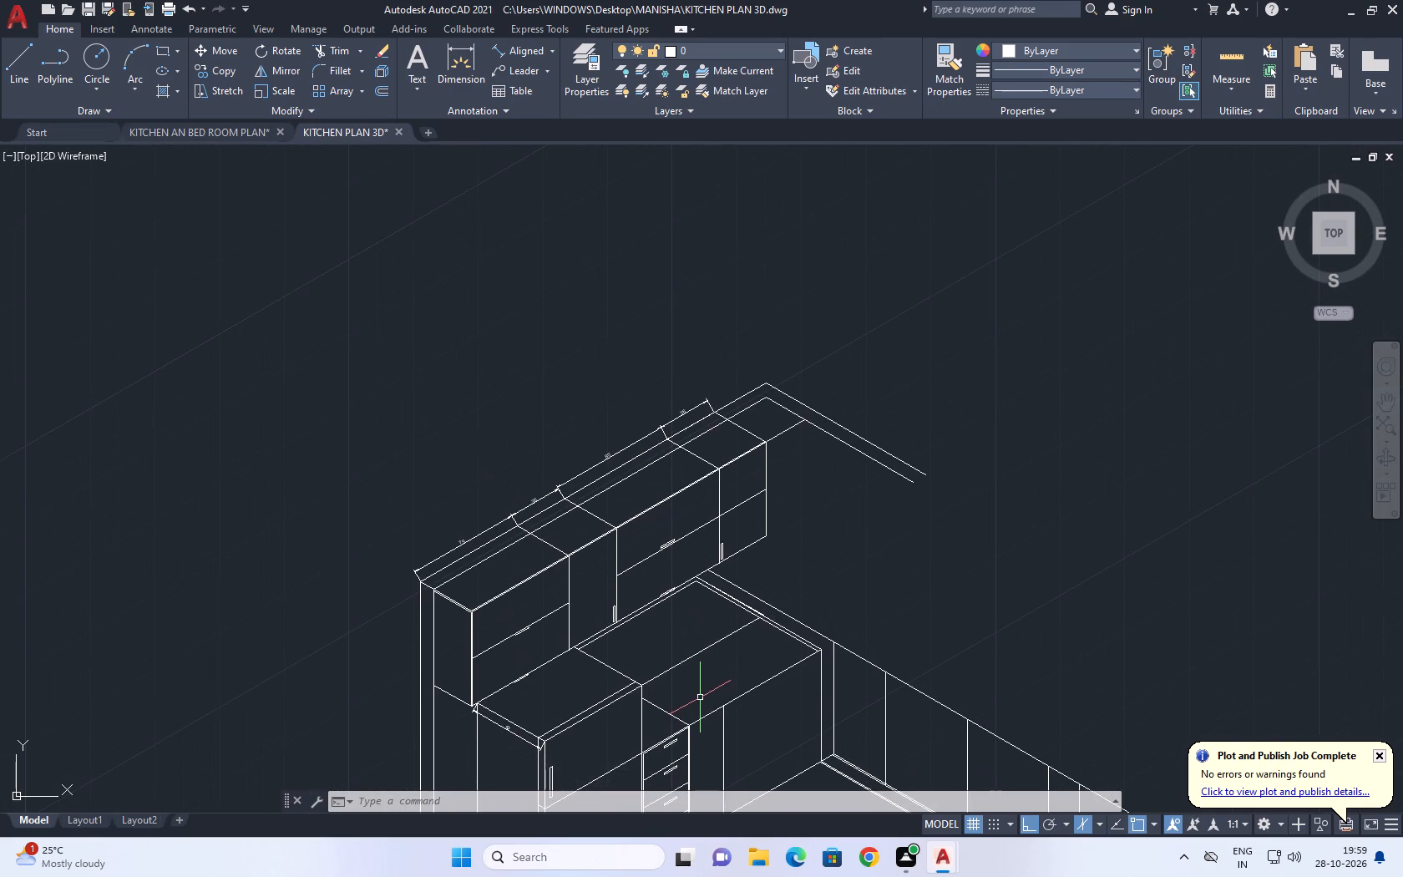
pyautogui.scroll(1, 742, 703)
pyautogui.moveTo(742, 702); pyautogui.dragTo(713, 474, button='middle')
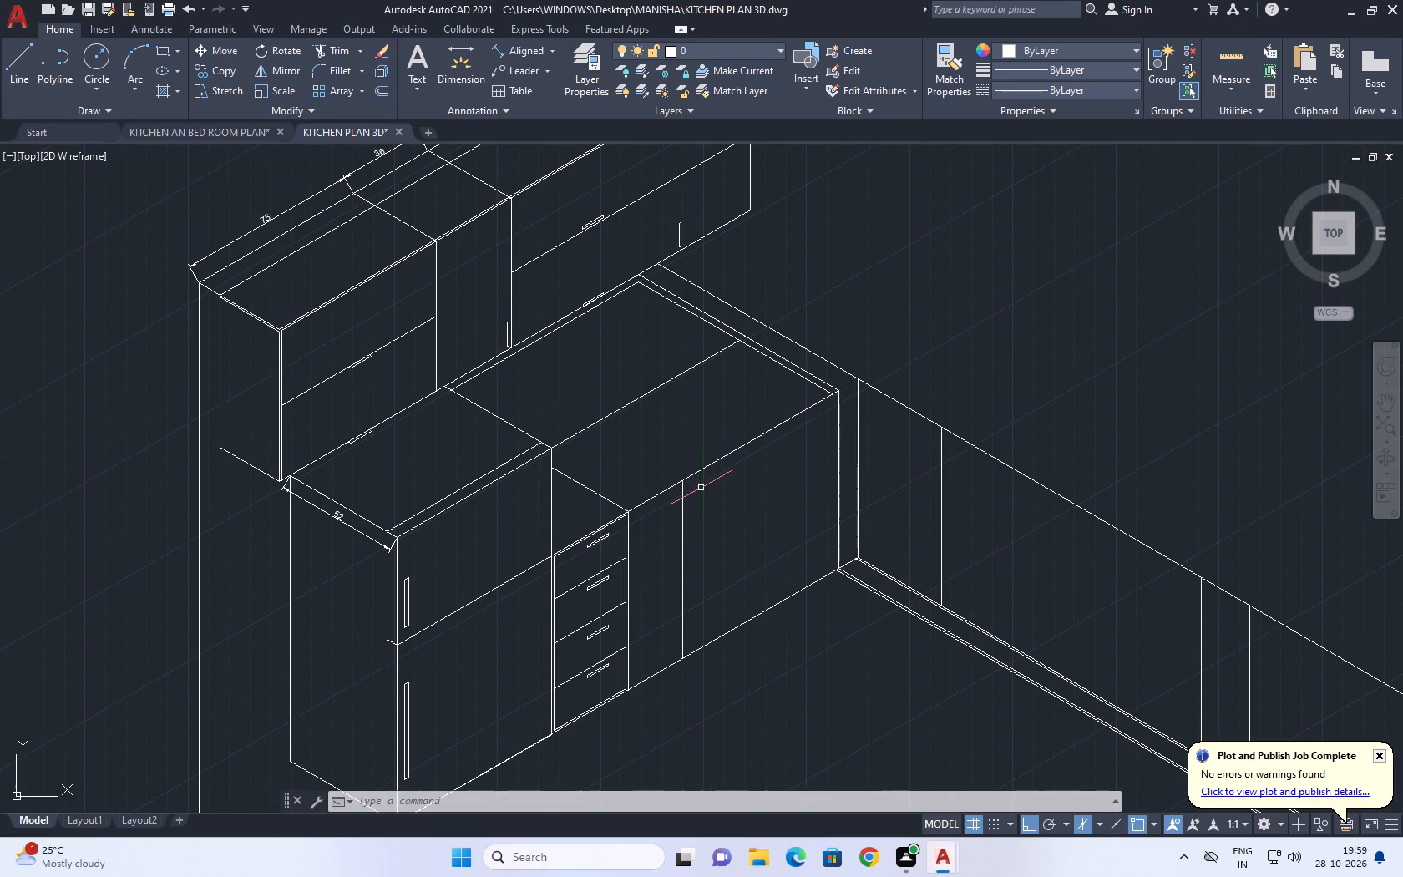
pyautogui.moveTo(610, 479); pyautogui.dragTo(597, 505, button='middle')
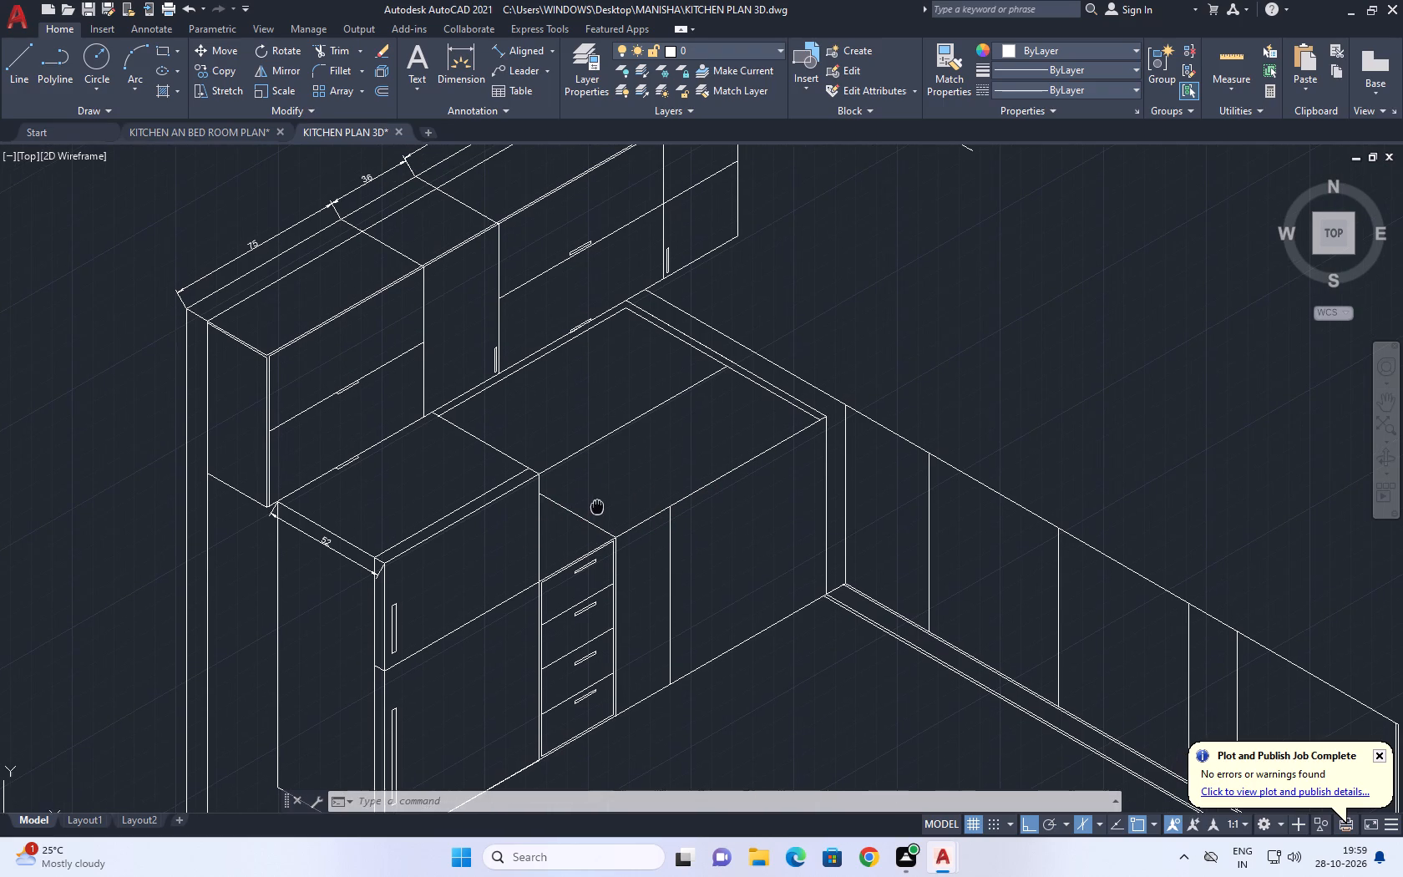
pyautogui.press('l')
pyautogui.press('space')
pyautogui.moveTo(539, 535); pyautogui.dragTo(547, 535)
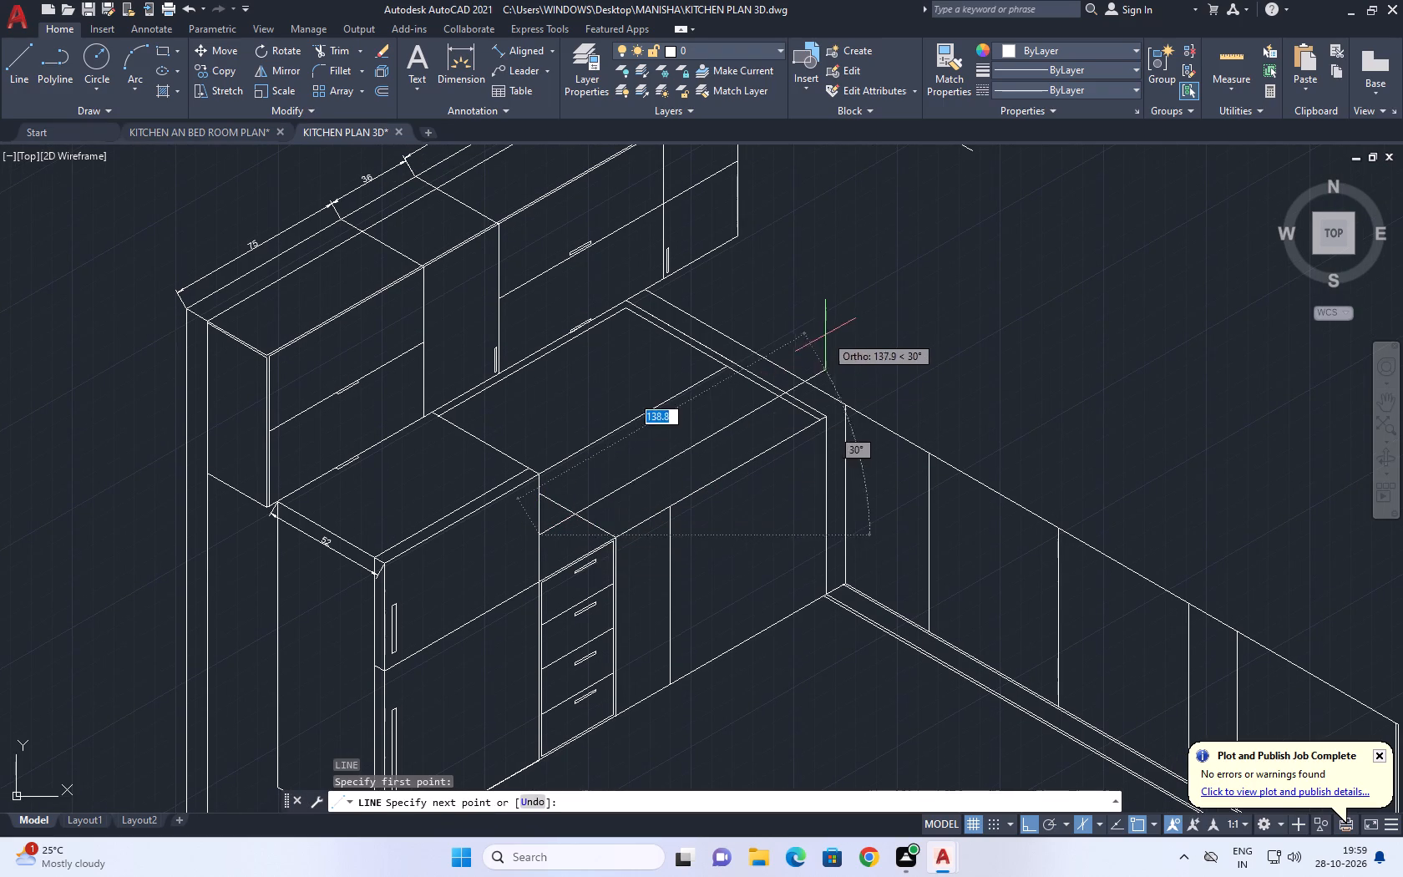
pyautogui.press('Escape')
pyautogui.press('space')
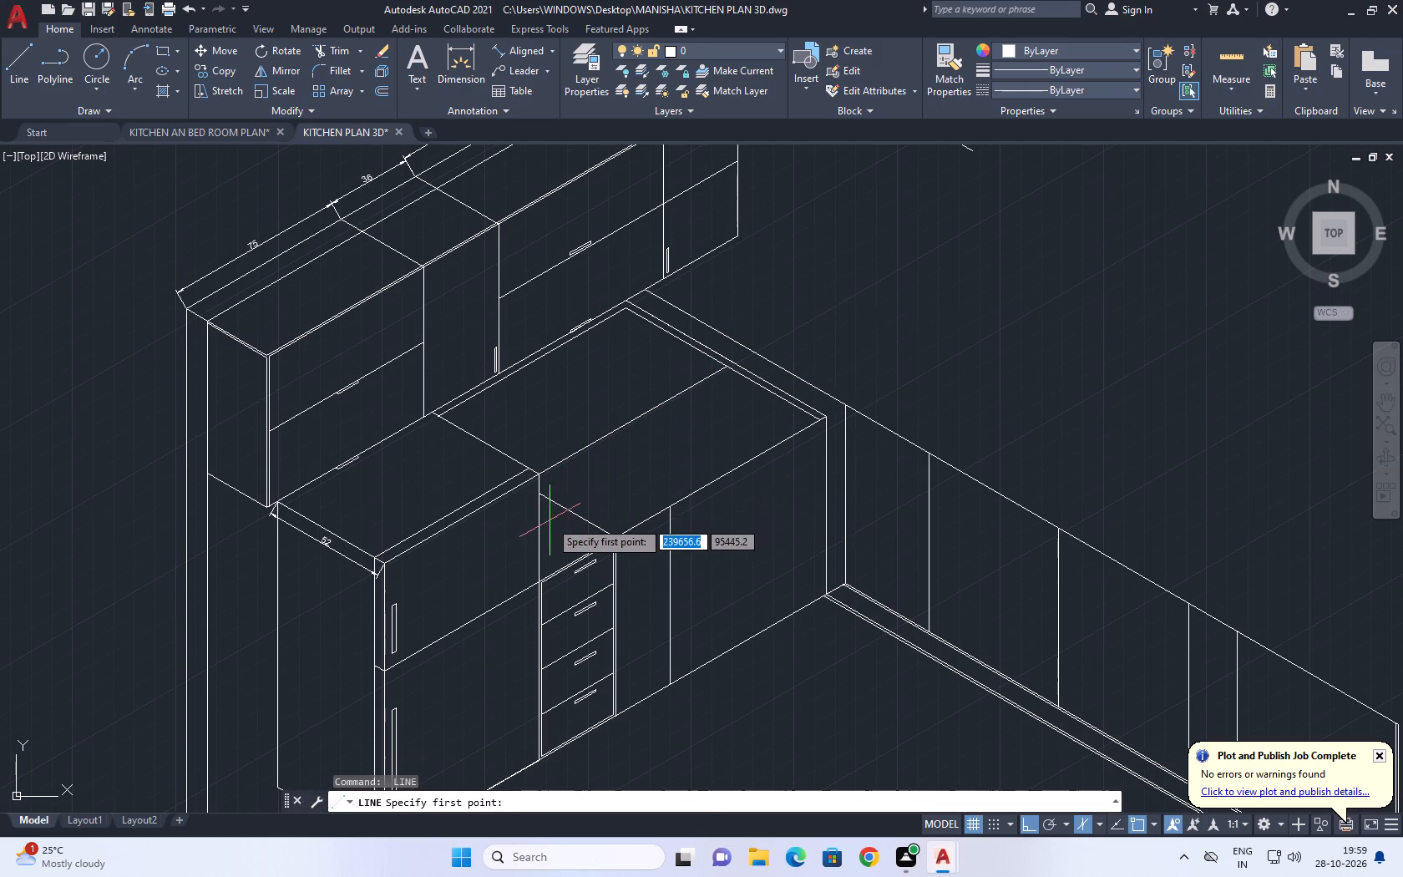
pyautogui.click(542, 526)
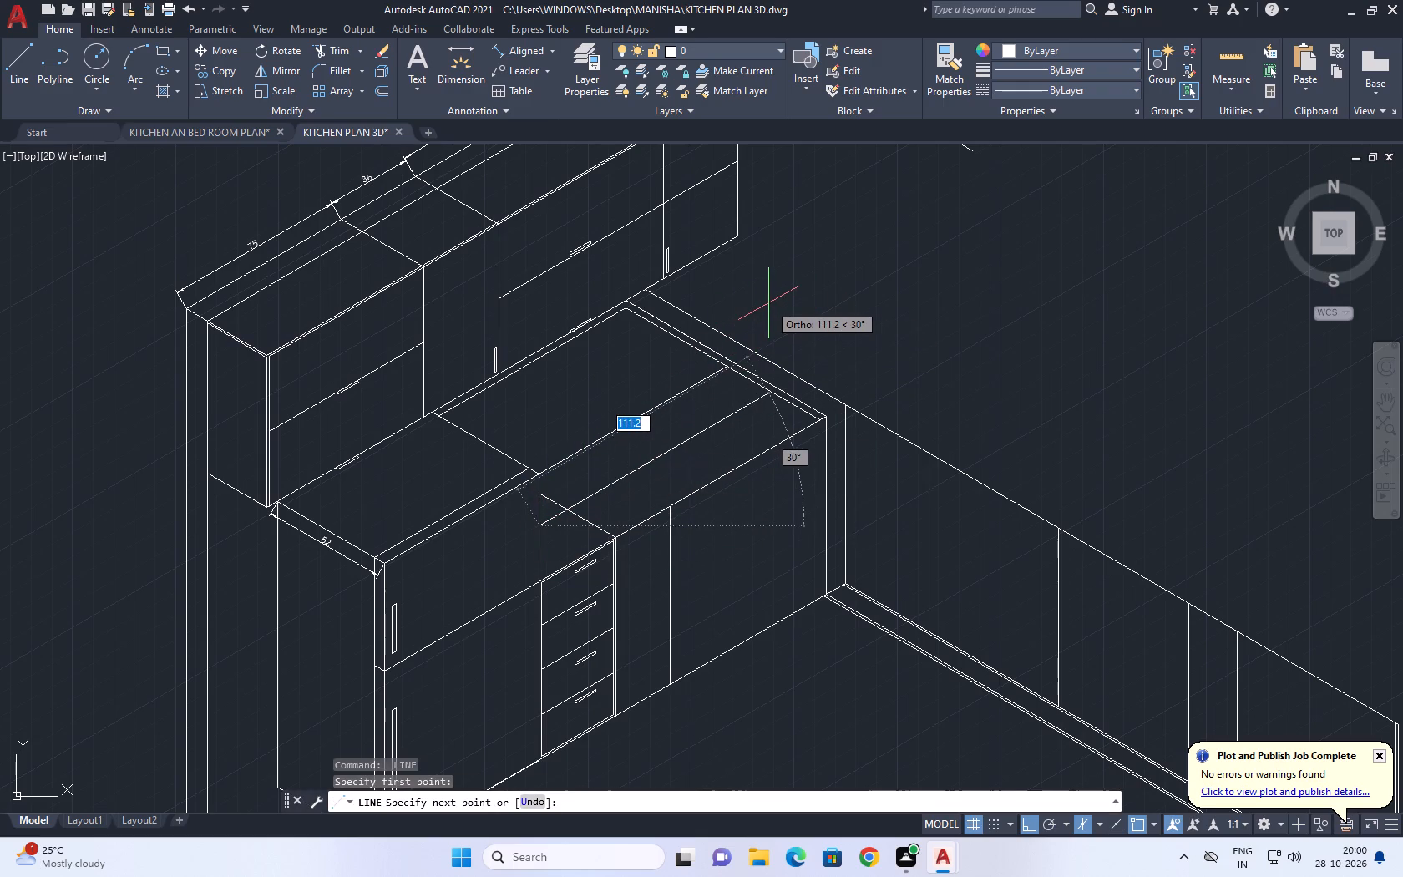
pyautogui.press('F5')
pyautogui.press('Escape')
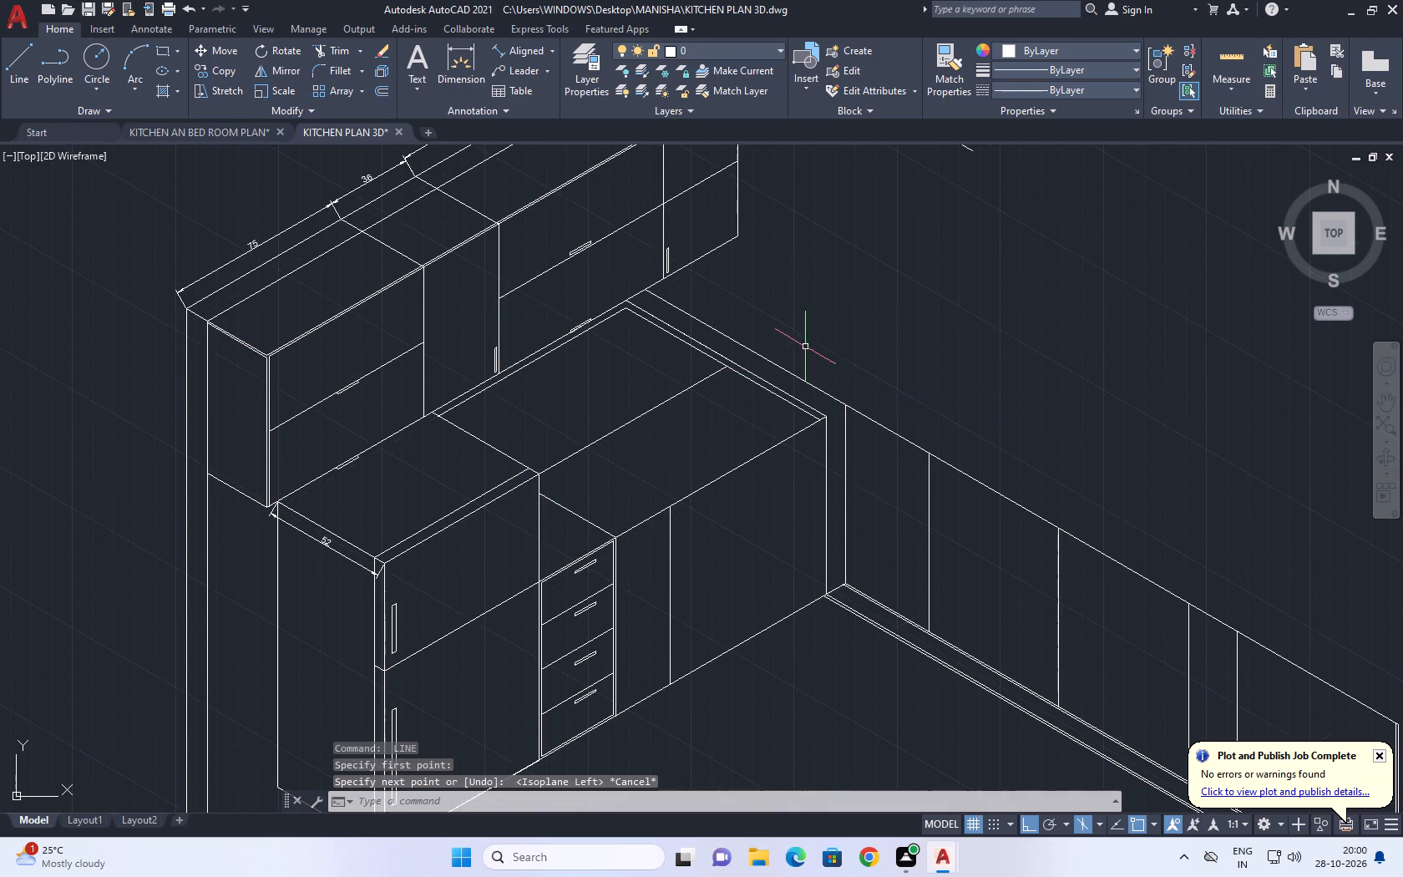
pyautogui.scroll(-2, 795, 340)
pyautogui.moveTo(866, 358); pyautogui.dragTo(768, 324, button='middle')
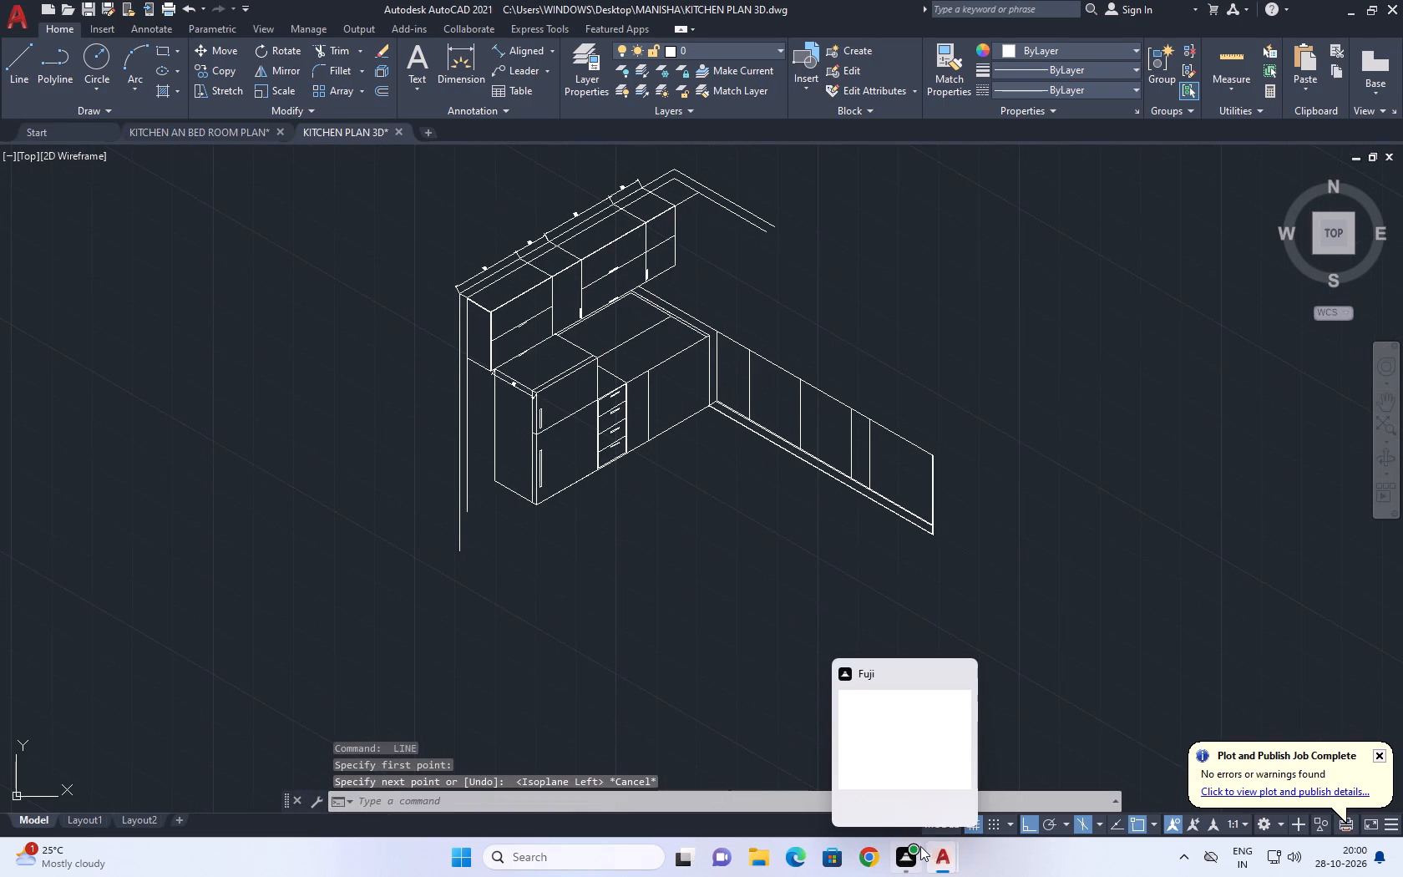
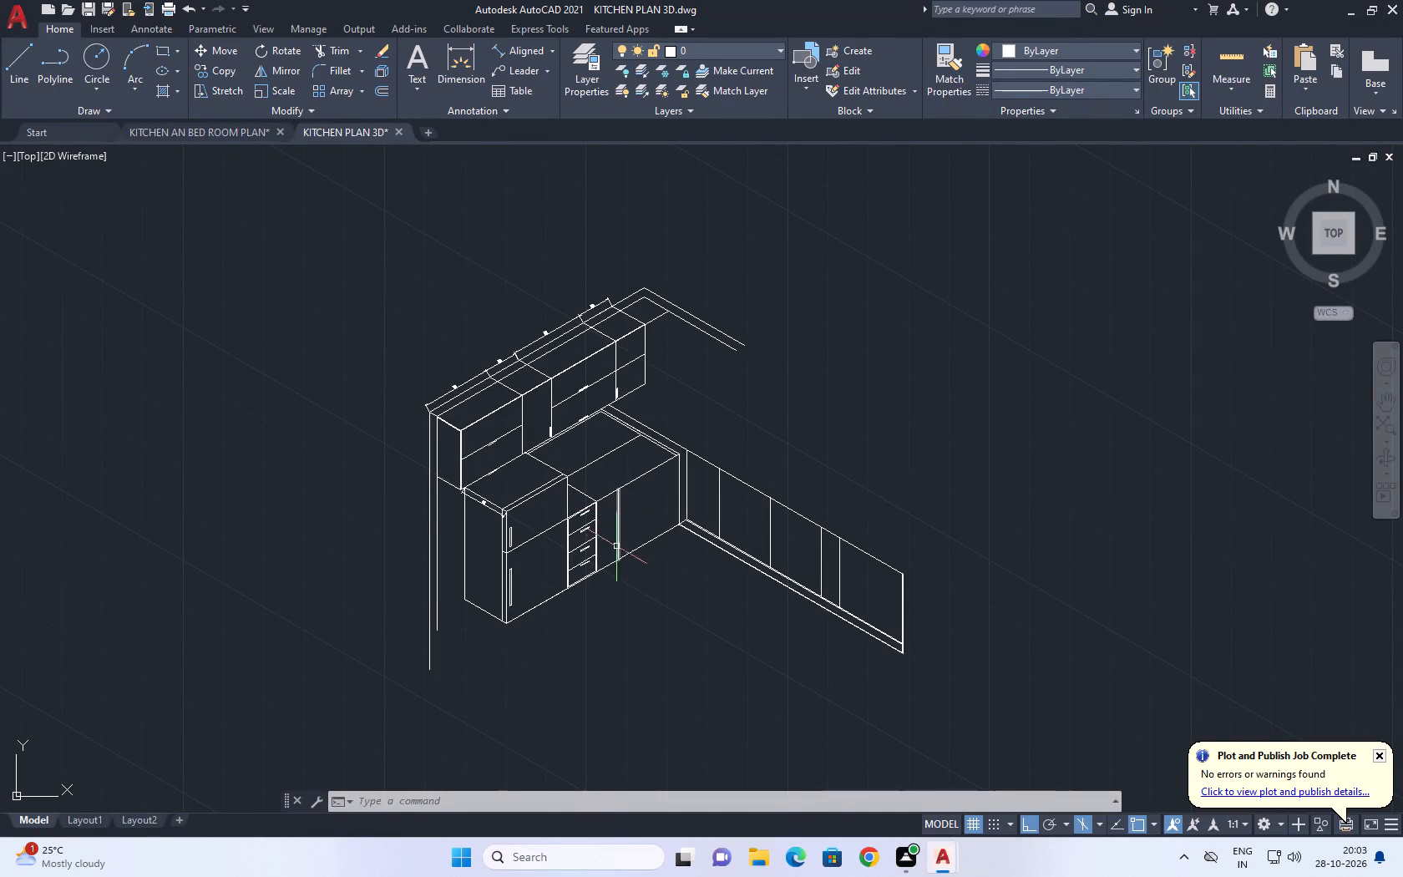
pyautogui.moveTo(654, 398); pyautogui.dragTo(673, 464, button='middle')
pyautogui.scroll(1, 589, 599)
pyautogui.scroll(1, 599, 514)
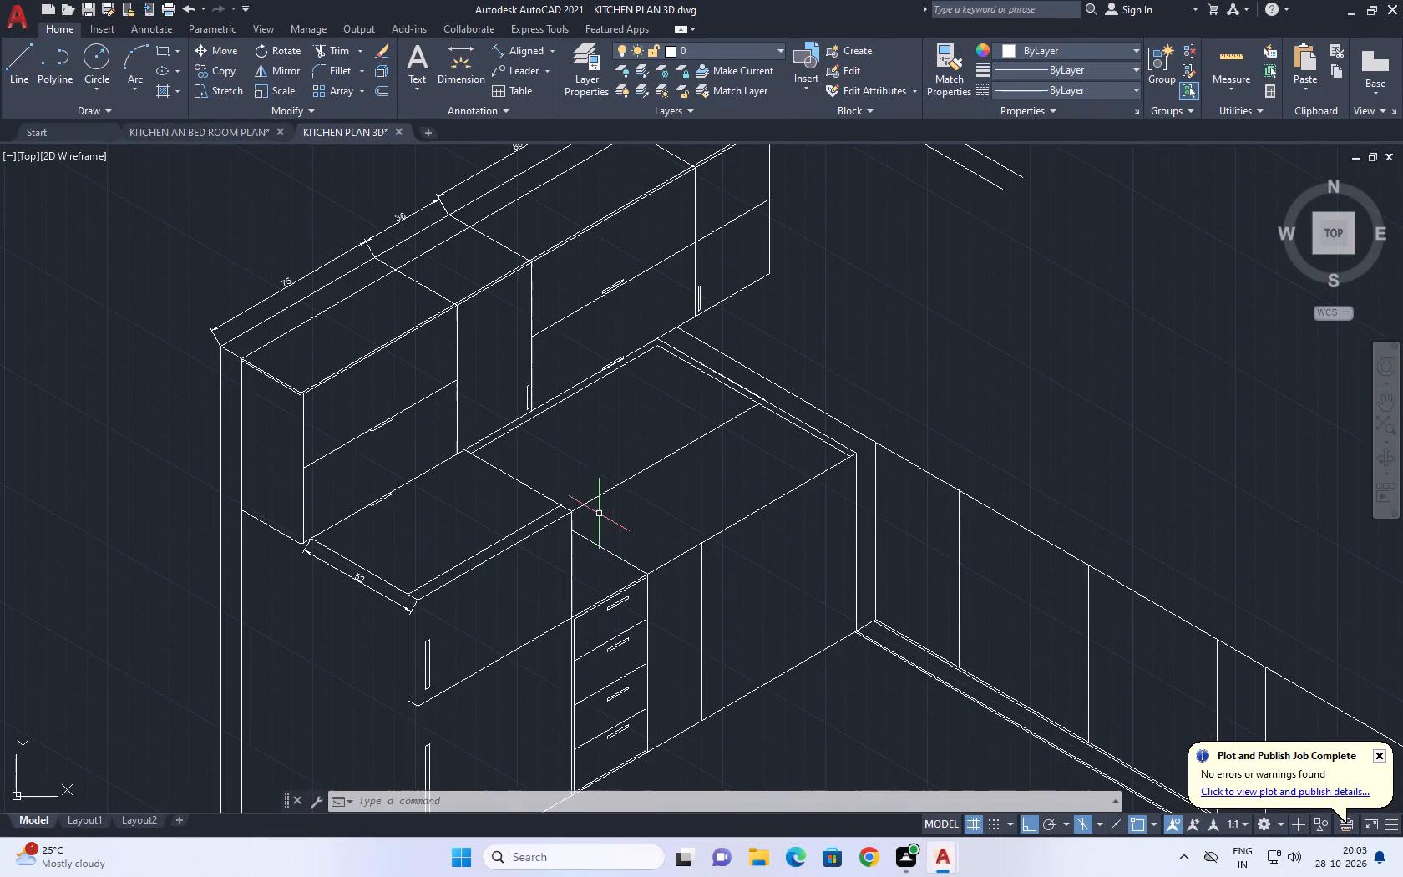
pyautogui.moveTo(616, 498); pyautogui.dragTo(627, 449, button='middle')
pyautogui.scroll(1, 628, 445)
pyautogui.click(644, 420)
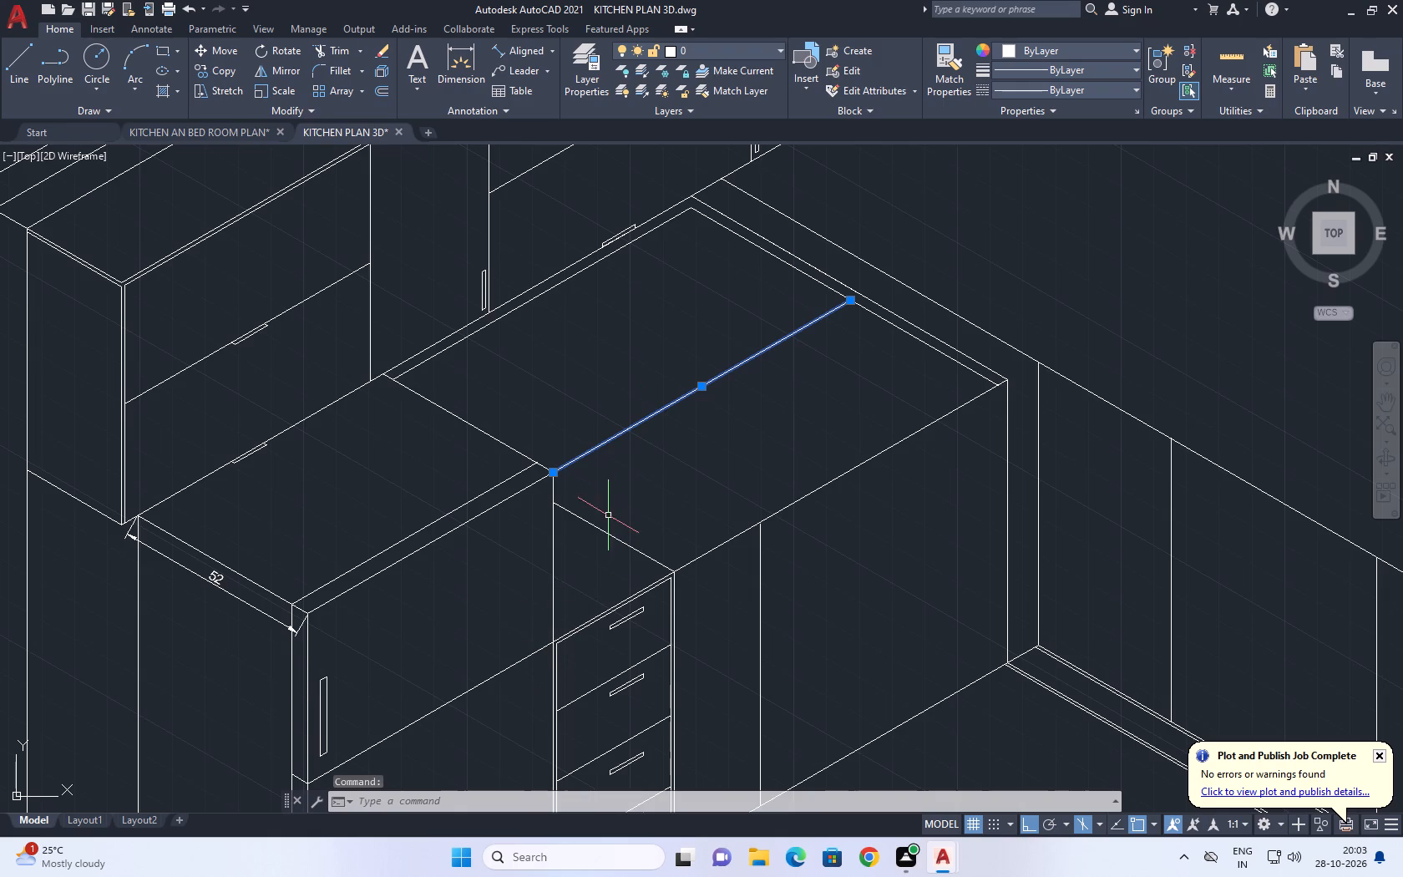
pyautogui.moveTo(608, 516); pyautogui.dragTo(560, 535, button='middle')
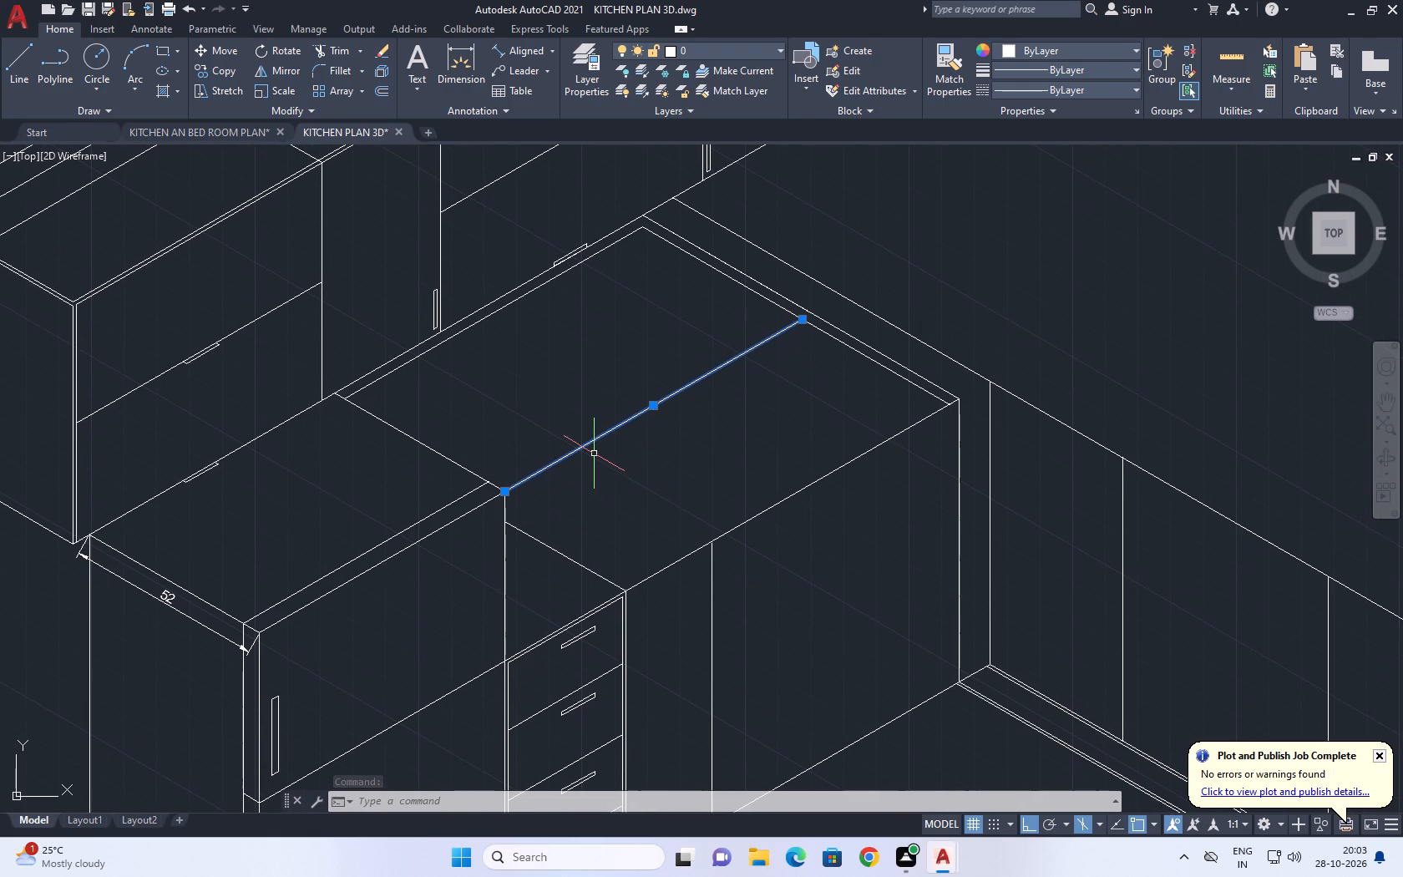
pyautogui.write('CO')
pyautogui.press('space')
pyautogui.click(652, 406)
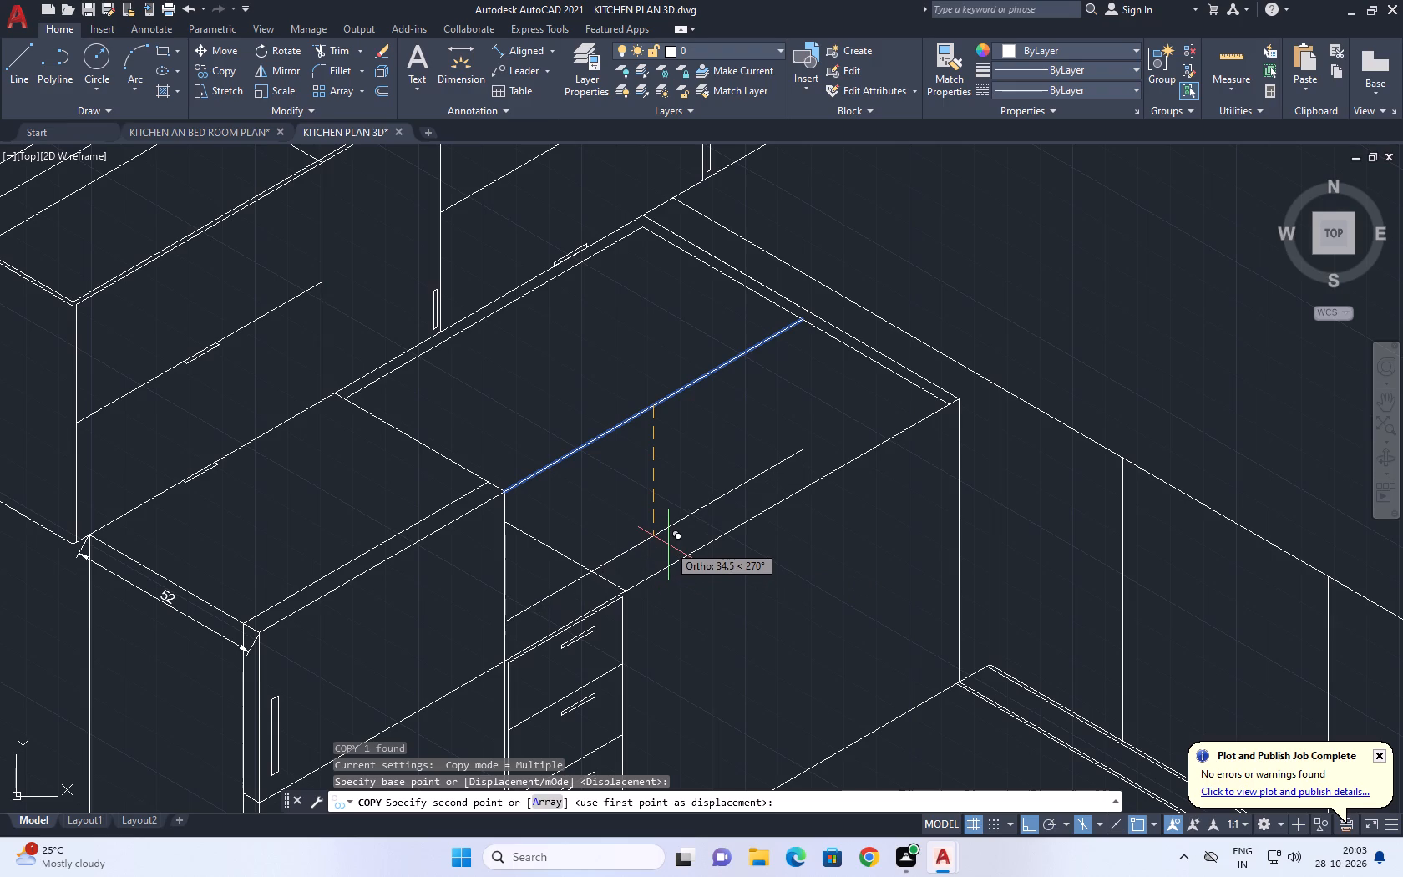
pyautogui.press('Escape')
# Delete the vertical division line on the base cabinet front beside the drawer stack.
pyautogui.scroll(-2, 656, 513)
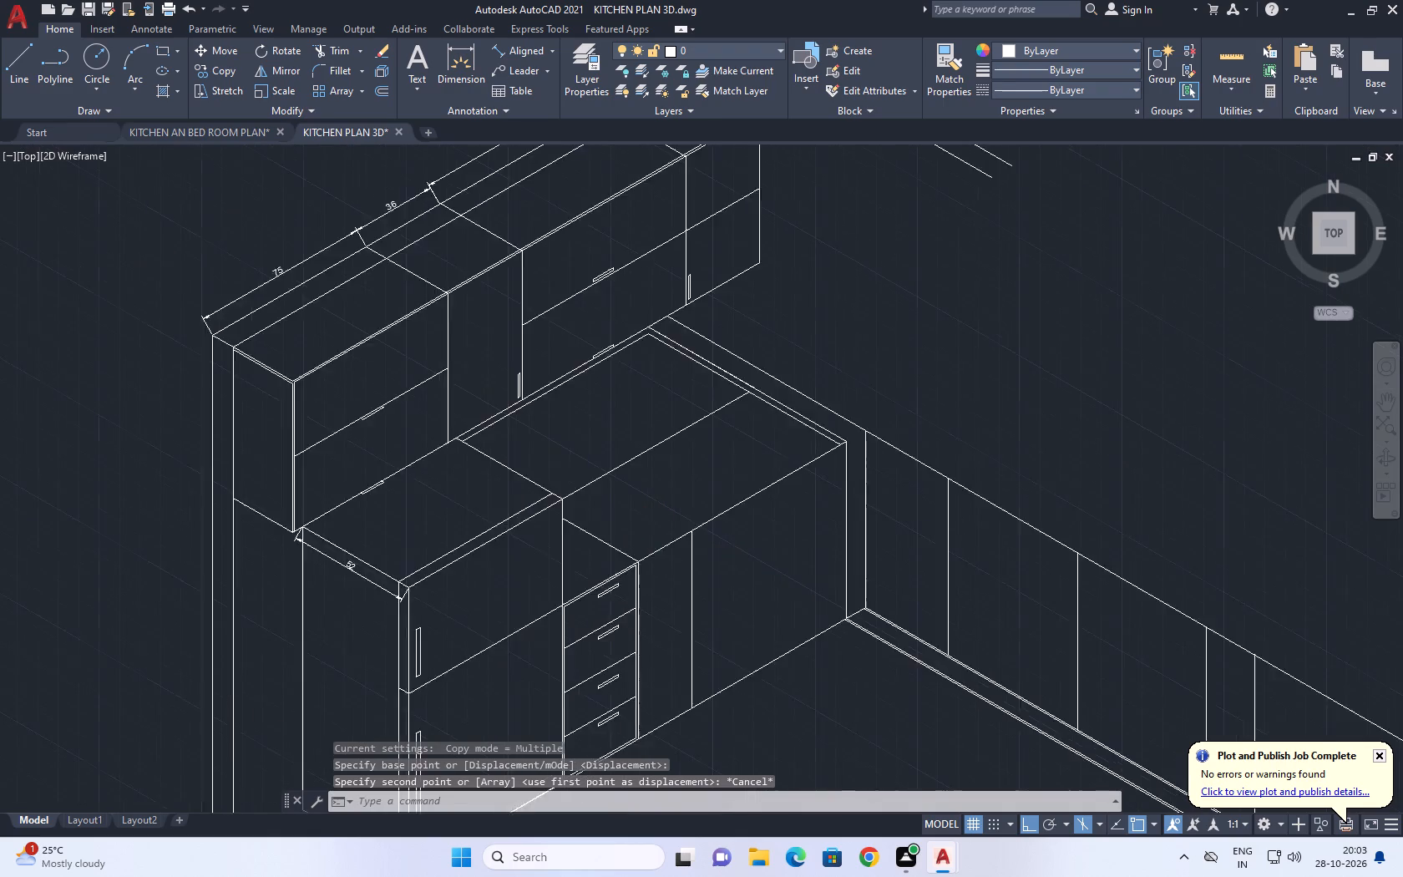
pyautogui.scroll(-1, 656, 513)
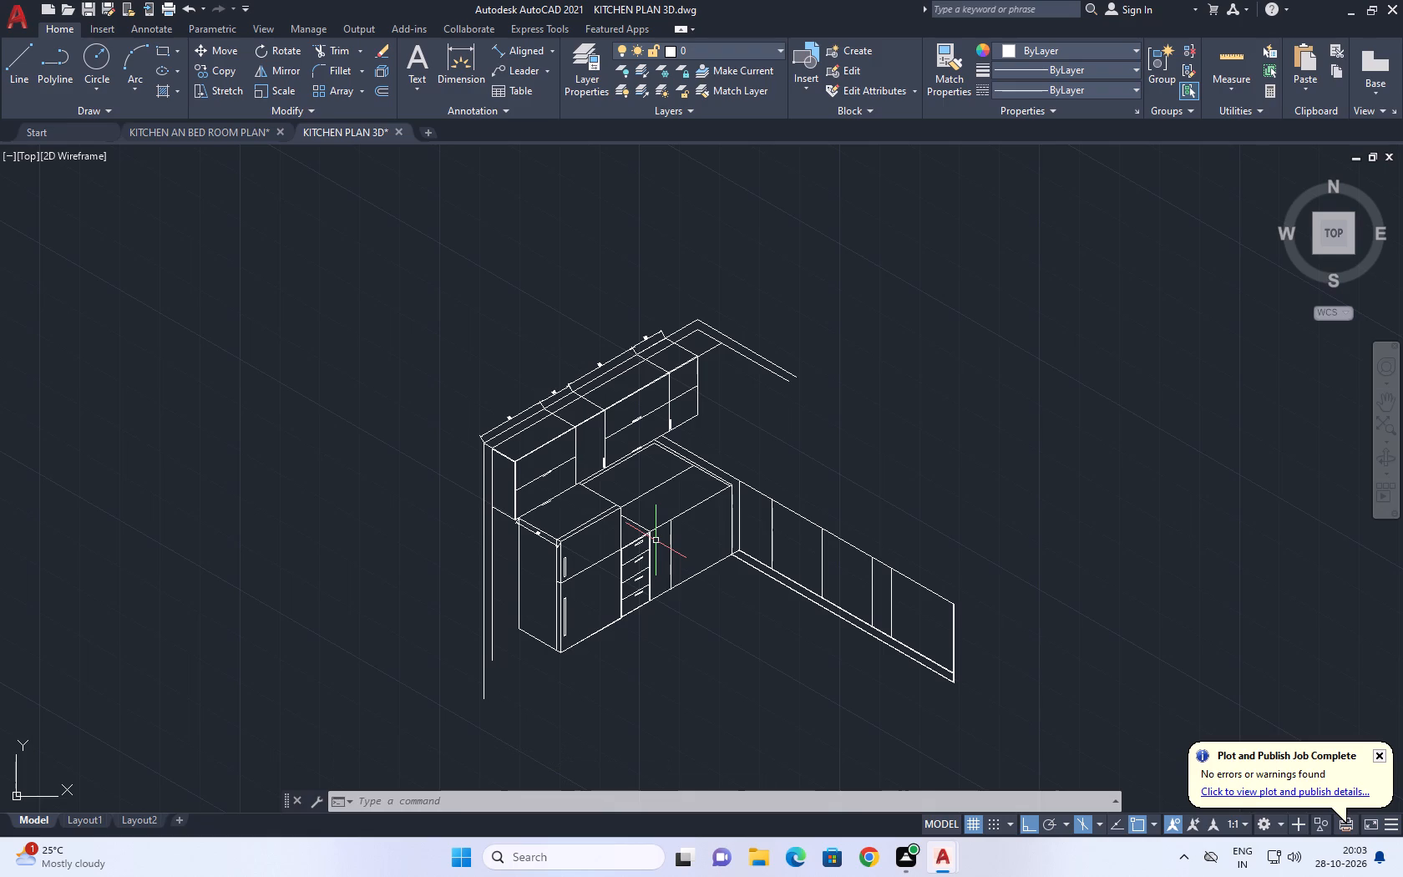
pyautogui.moveTo(646, 542); pyautogui.dragTo(624, 498, button='middle')
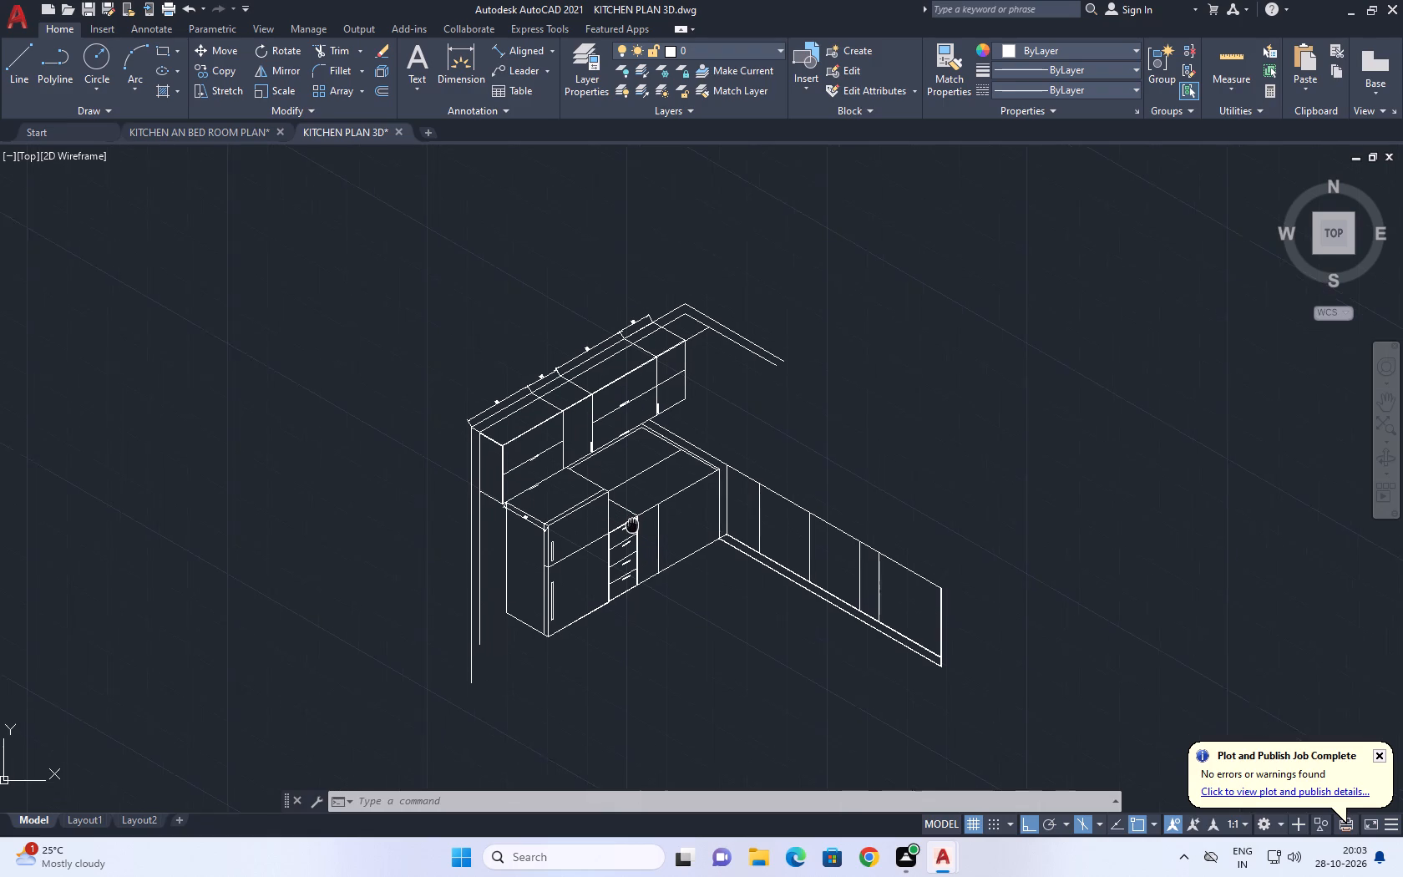
pyautogui.moveTo(624, 498); pyautogui.dragTo(622, 466, button='middle')
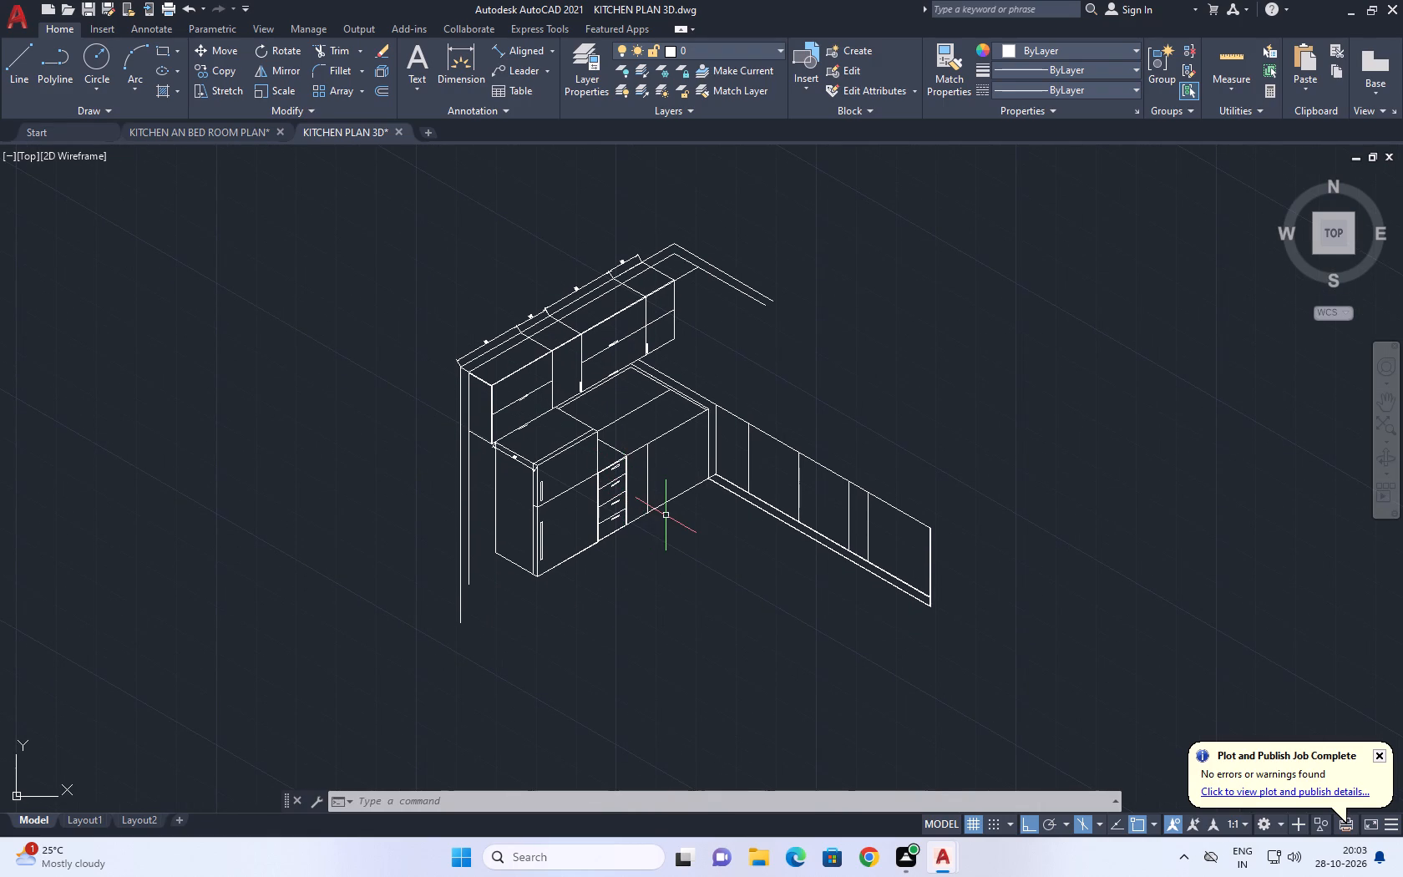
pyautogui.scroll(3, 646, 474)
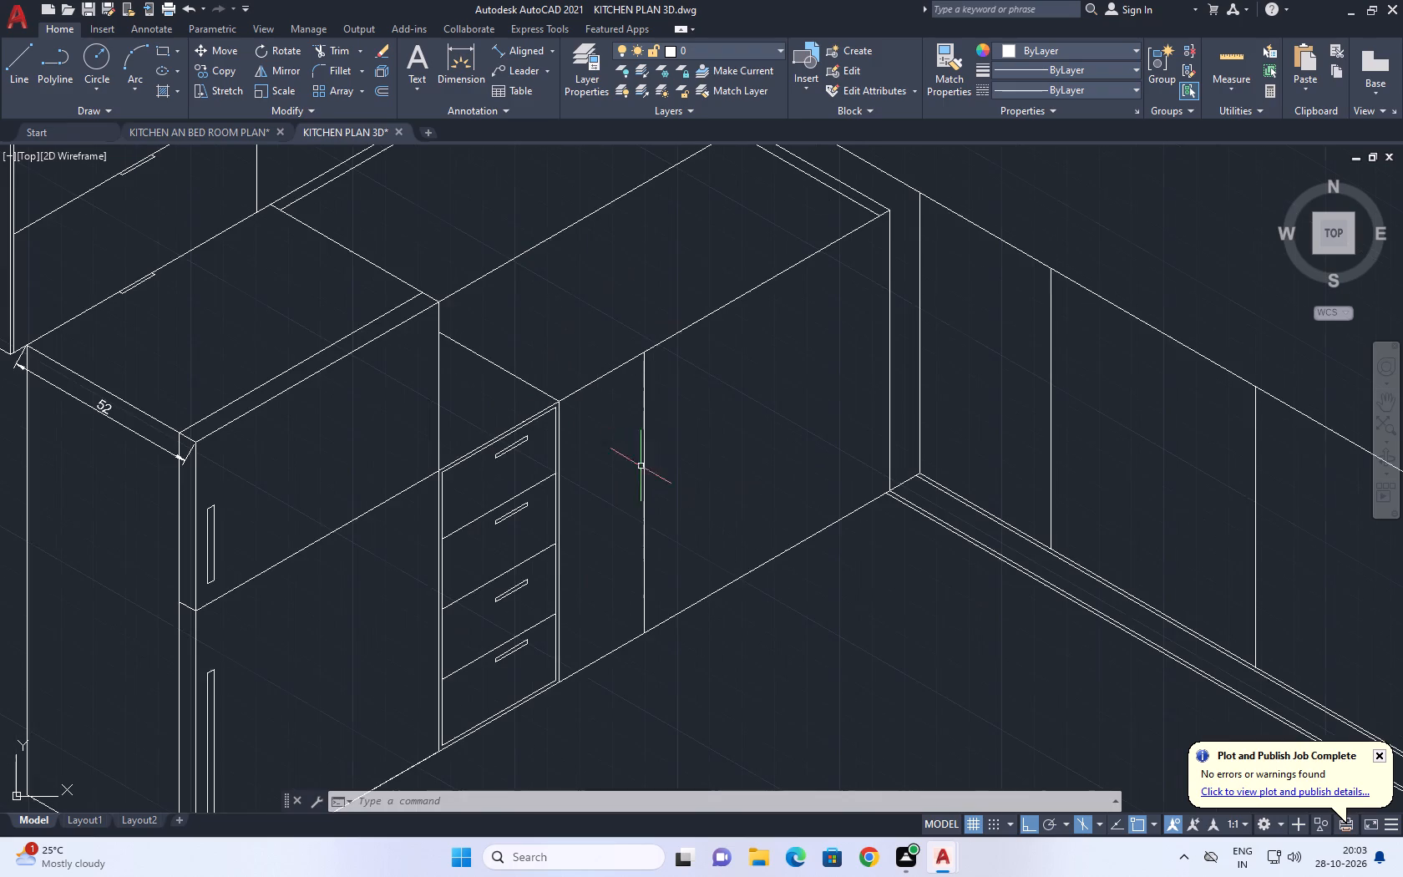
pyautogui.moveTo(661, 370); pyautogui.dragTo(660, 423, button='middle')
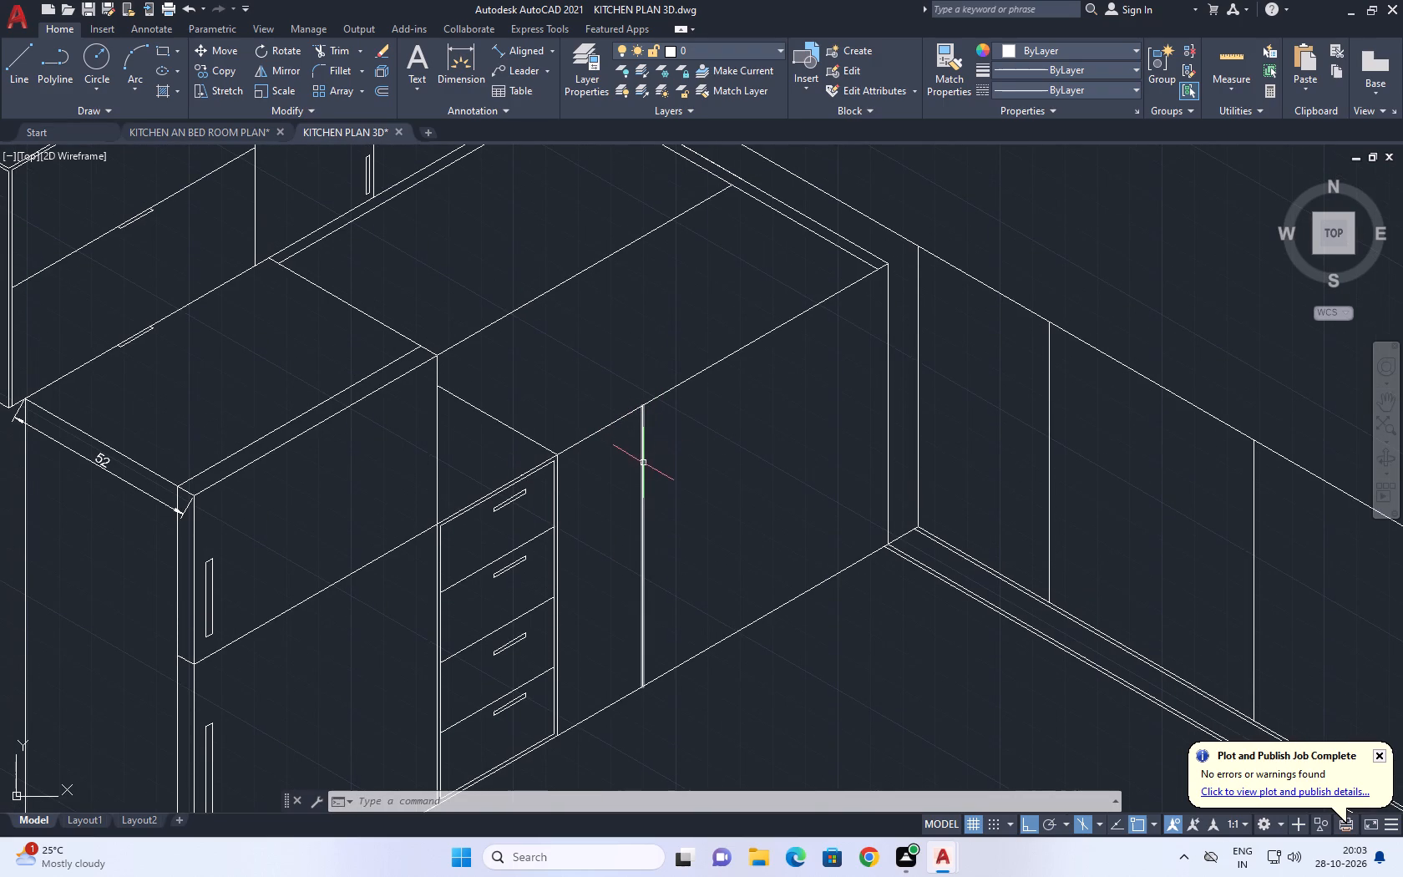
pyautogui.click(645, 428)
pyautogui.click(634, 443)
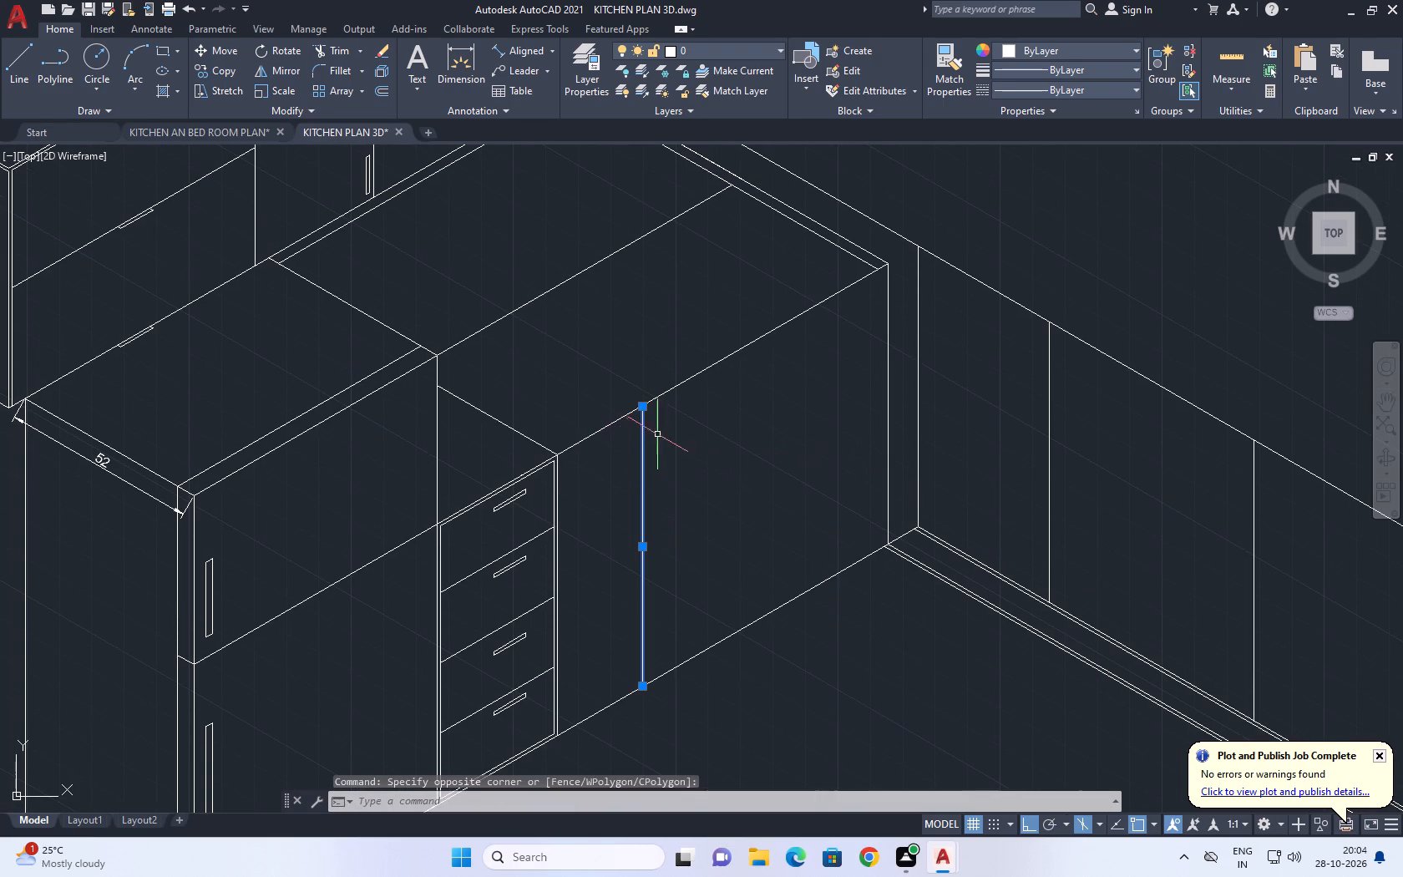
pyautogui.moveTo(699, 423); pyautogui.dragTo(665, 474, button='middle')
pyautogui.press('Delete')
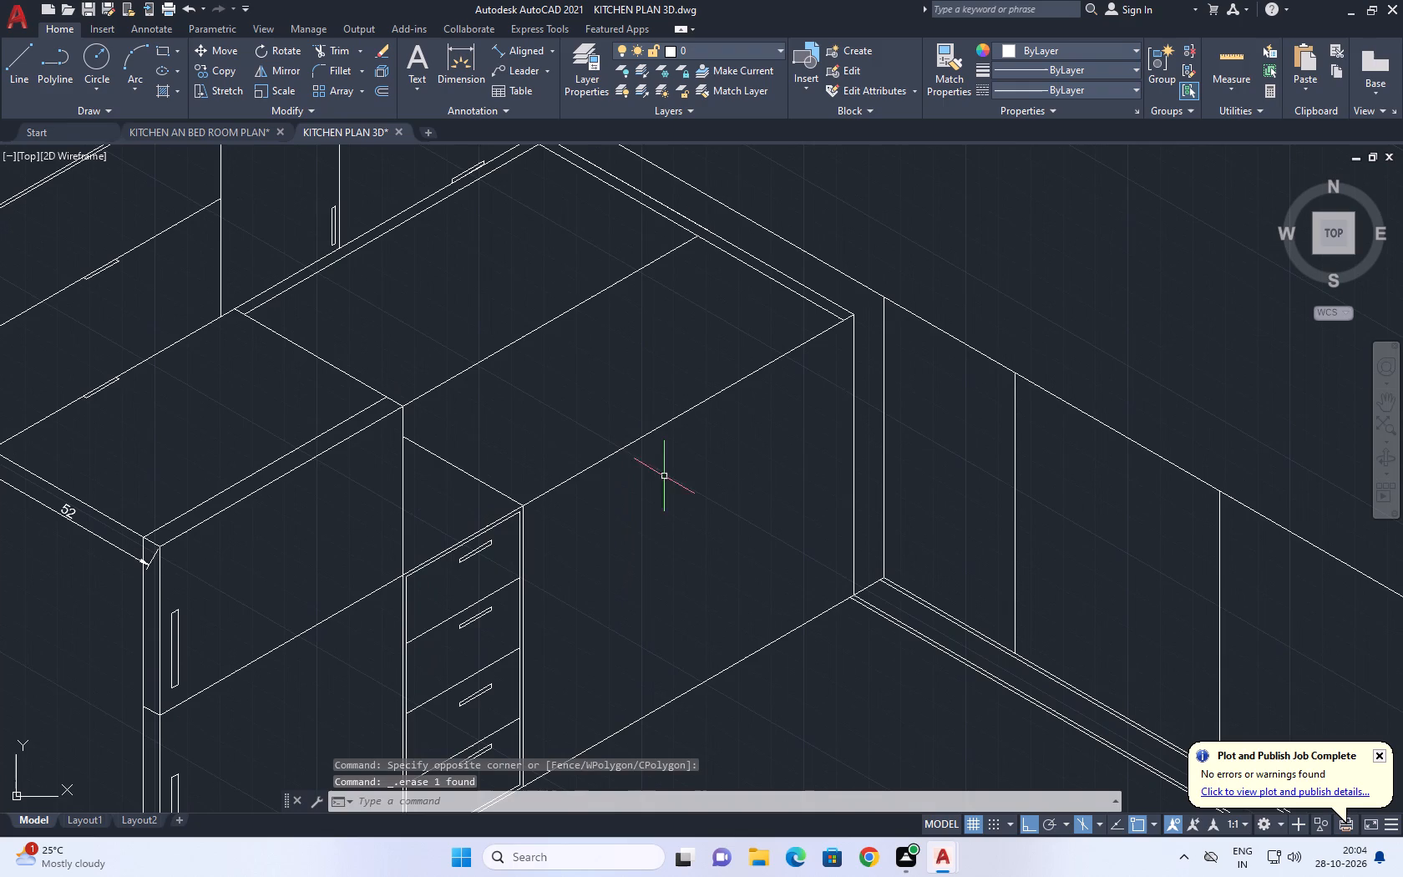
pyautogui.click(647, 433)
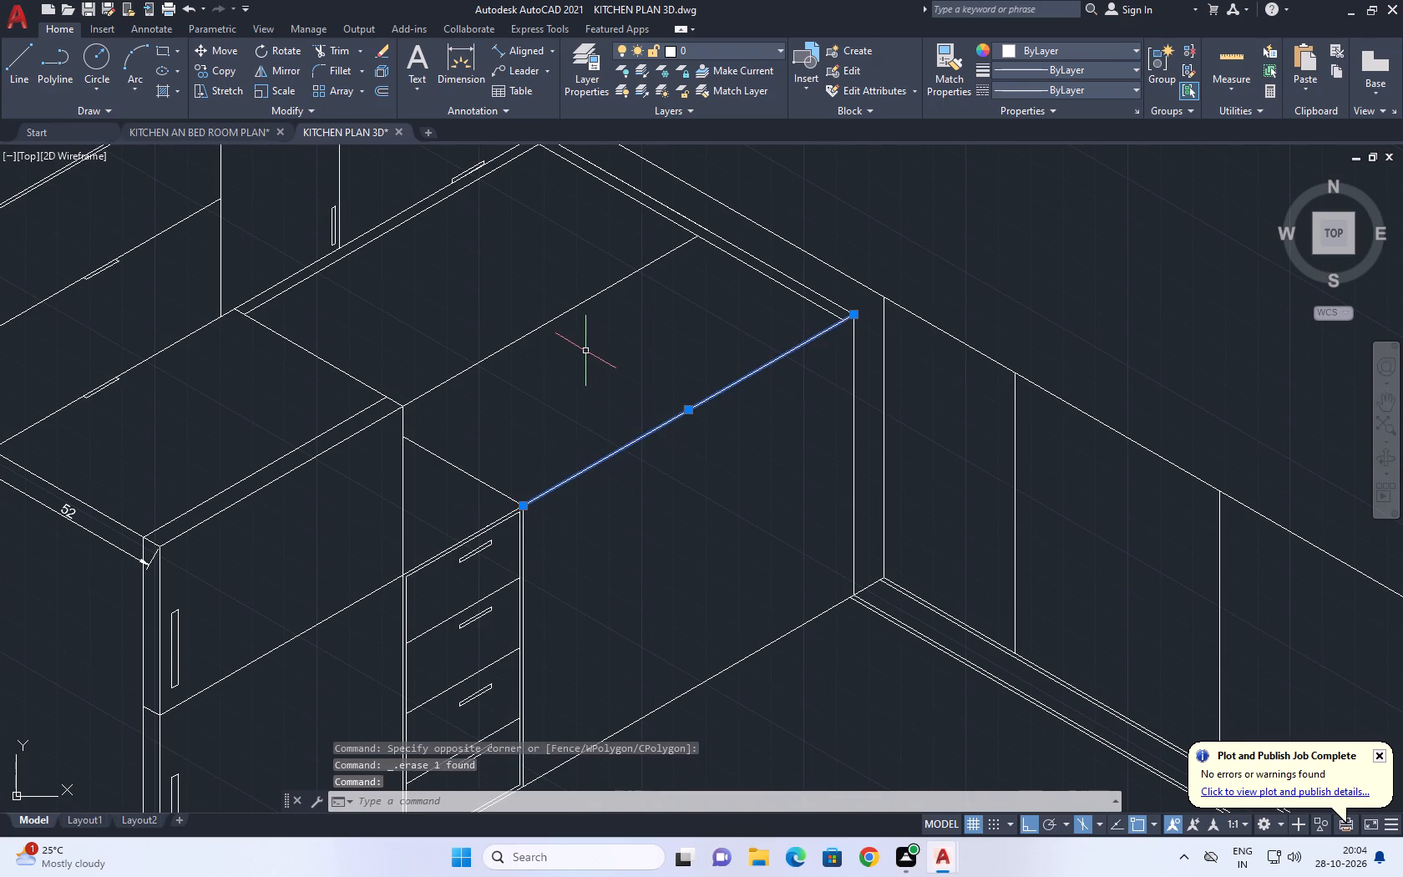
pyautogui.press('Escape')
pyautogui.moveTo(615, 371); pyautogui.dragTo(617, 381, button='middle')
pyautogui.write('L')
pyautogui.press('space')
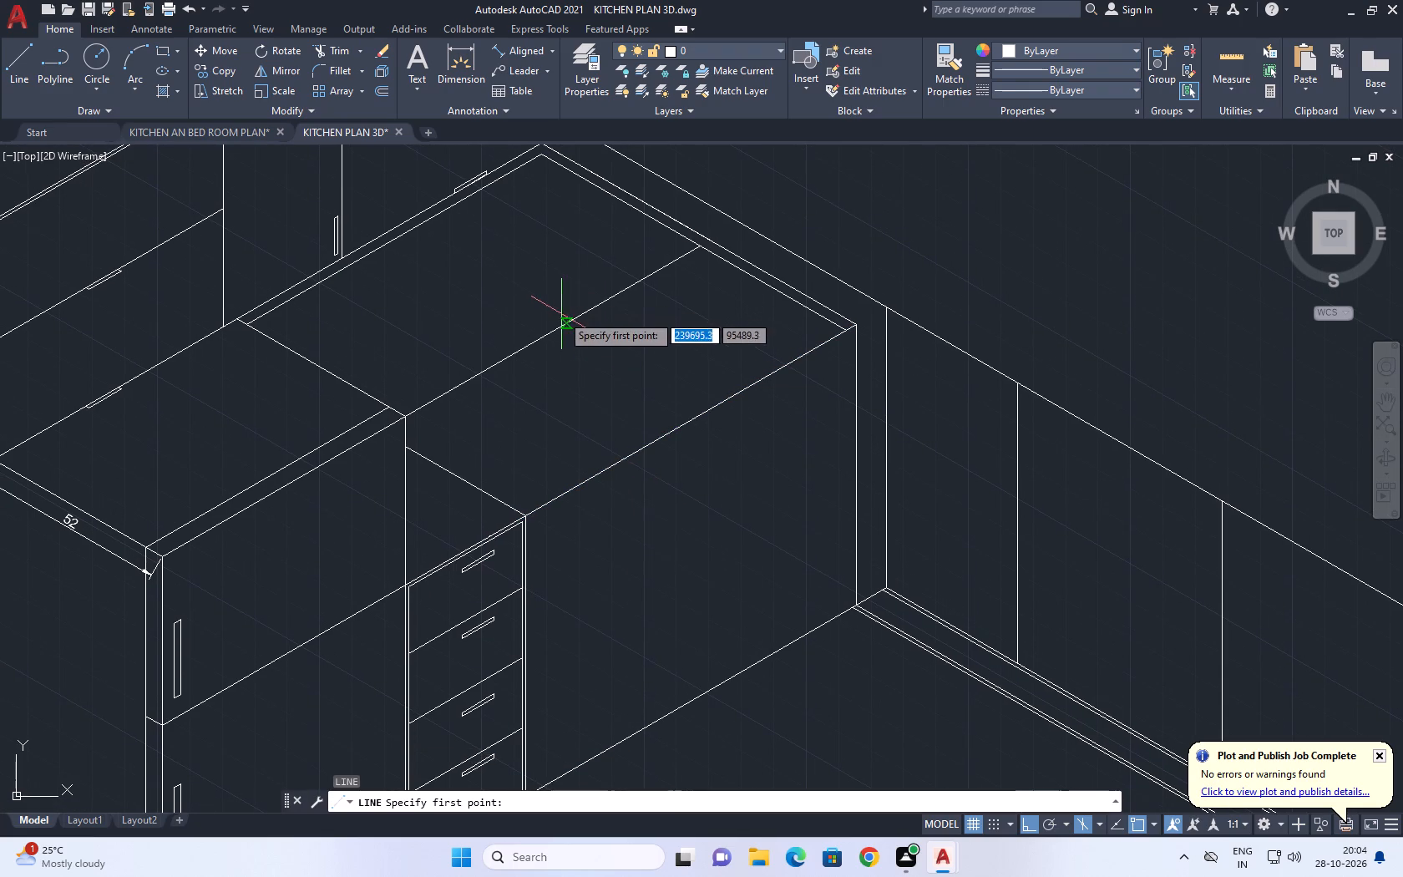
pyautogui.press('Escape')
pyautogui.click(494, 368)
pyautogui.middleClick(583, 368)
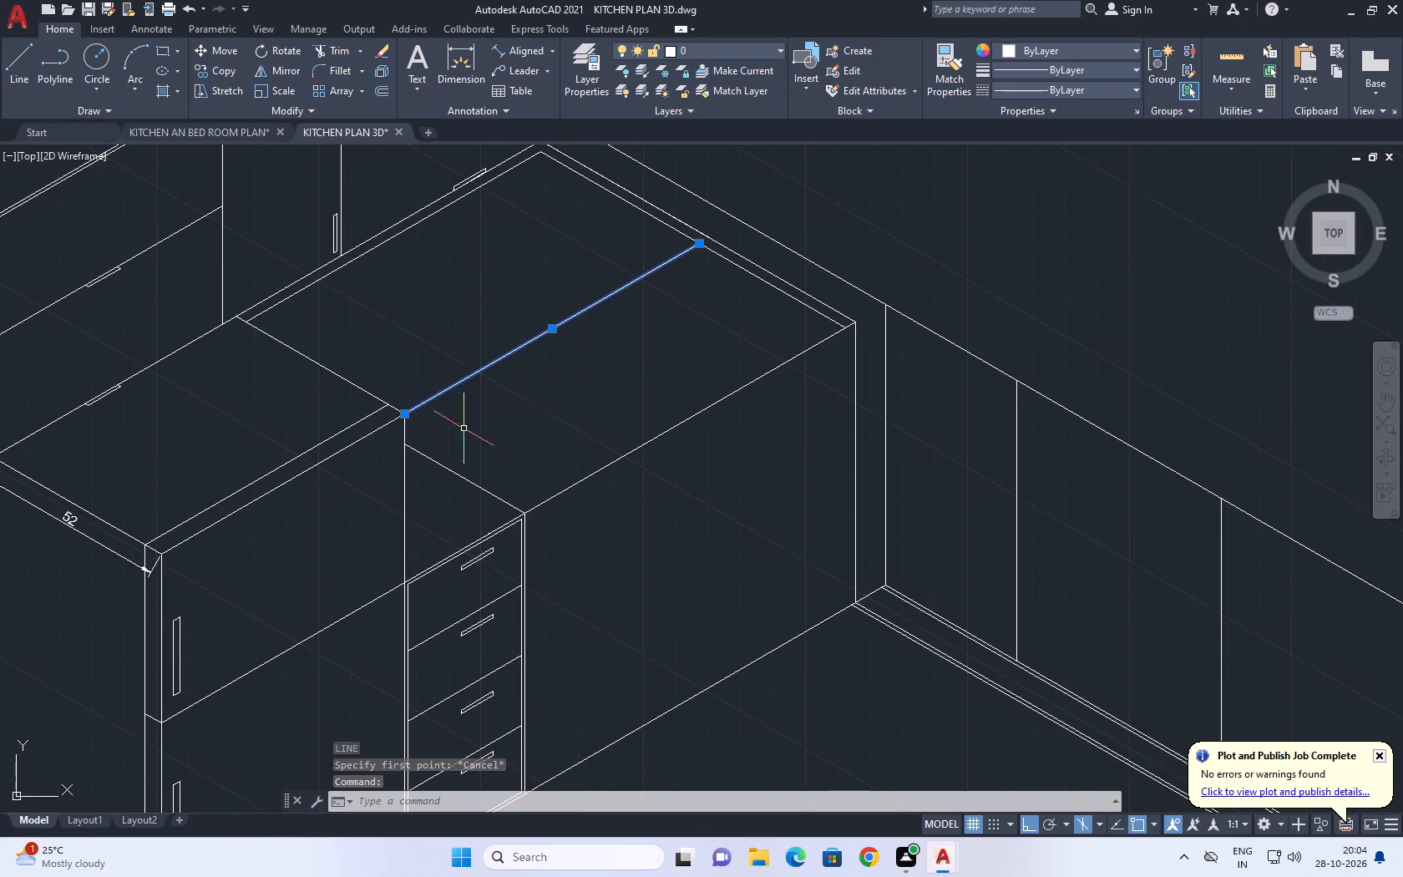
# Draw a vertical line from the drawer stack's outer top corner upward across the inner 30° countertop line.
pyautogui.write('L')
pyautogui.press('space')
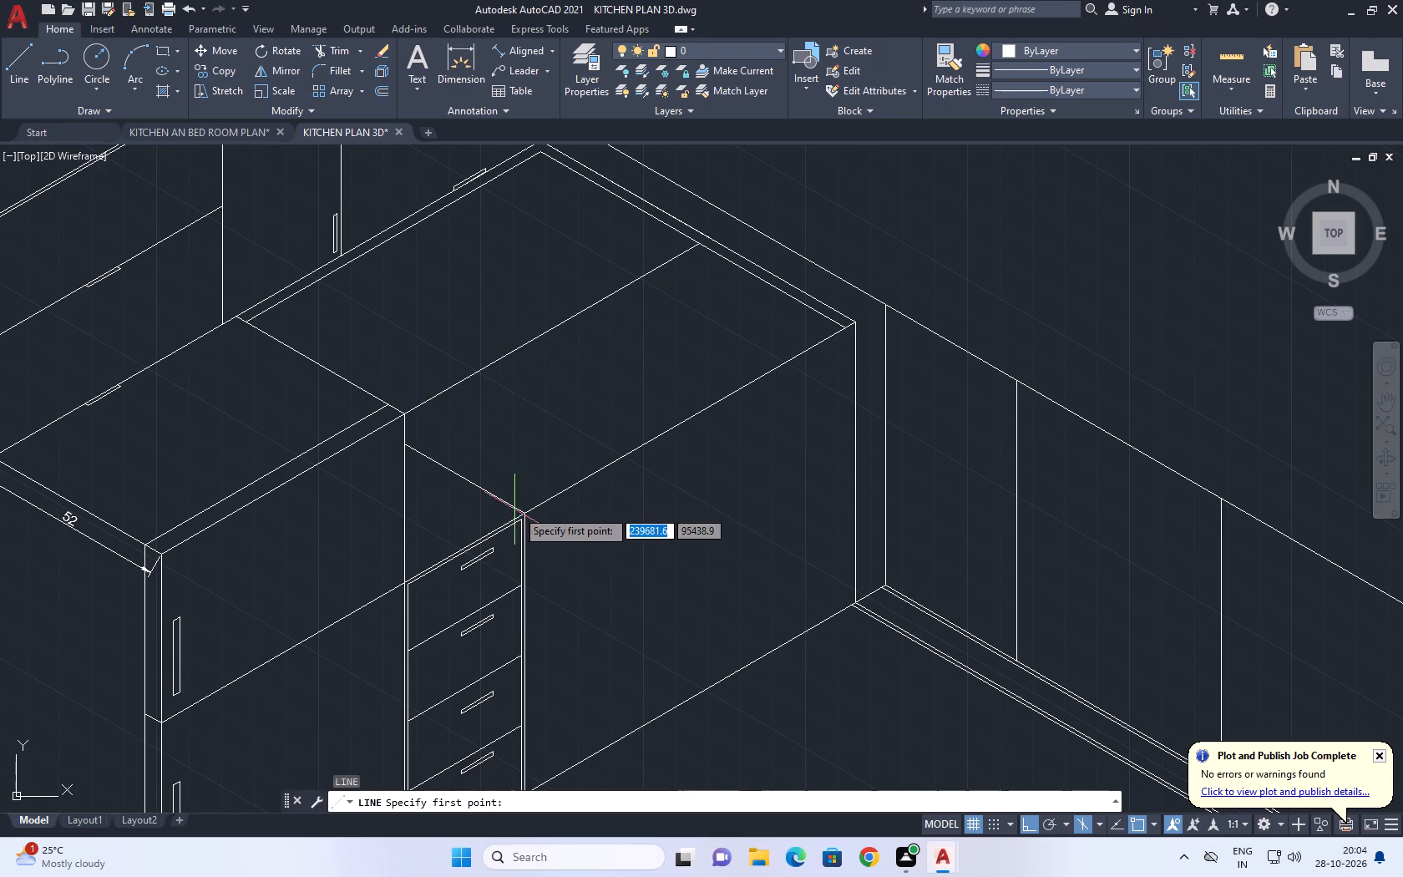
pyautogui.click(523, 510)
pyautogui.click(521, 276)
pyautogui.press('Escape')
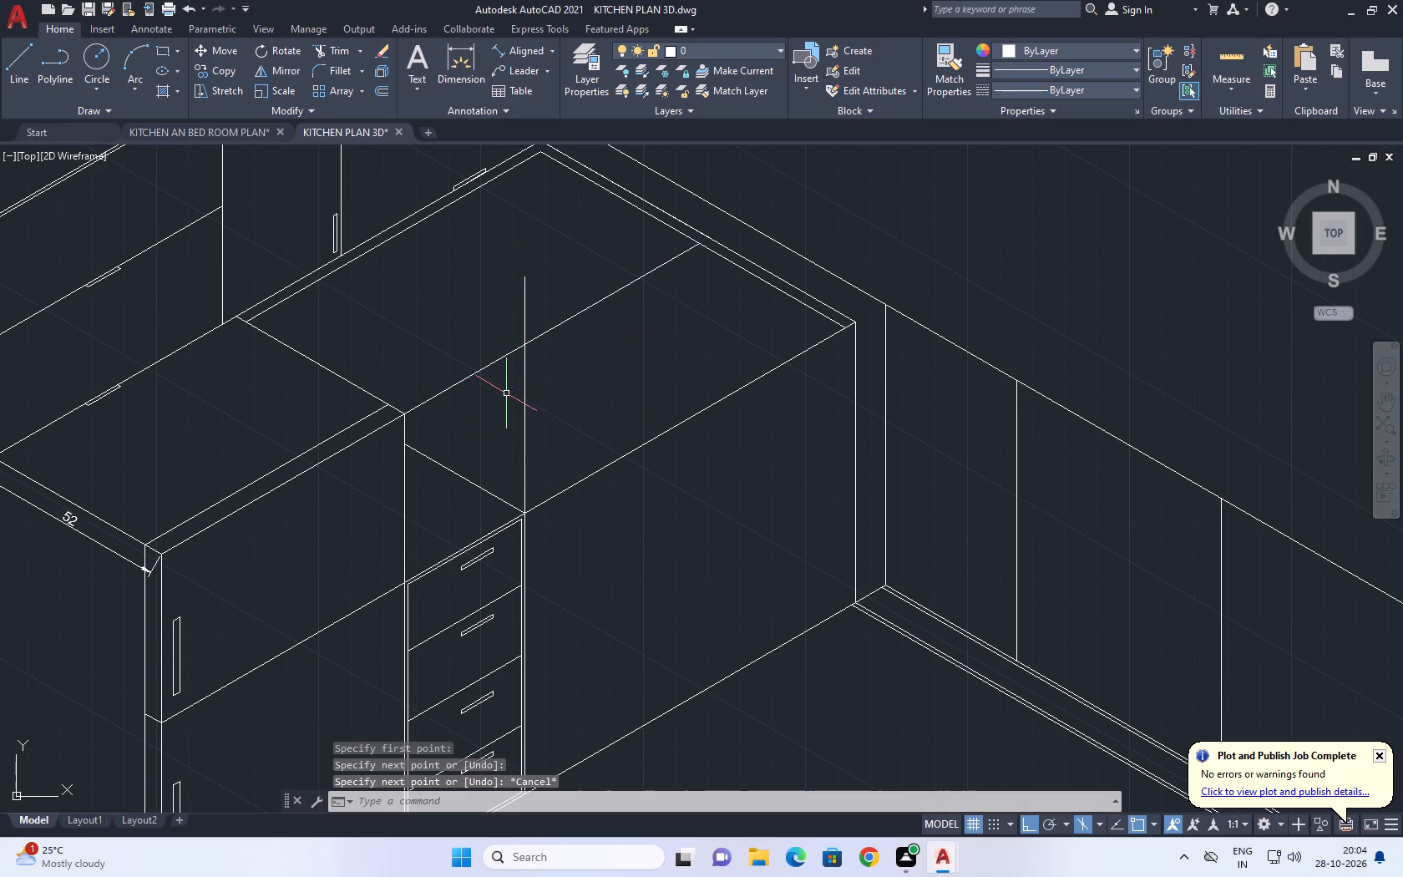
# Trim the inner 30° countertop line between the tall cabinet's corner and the new vertical line.
pyautogui.press('t')
pyautogui.write('R')
pyautogui.press('space')
pyautogui.click(484, 373)
pyautogui.moveTo(474, 355); pyautogui.dragTo(474, 347)
pyautogui.press('Escape')
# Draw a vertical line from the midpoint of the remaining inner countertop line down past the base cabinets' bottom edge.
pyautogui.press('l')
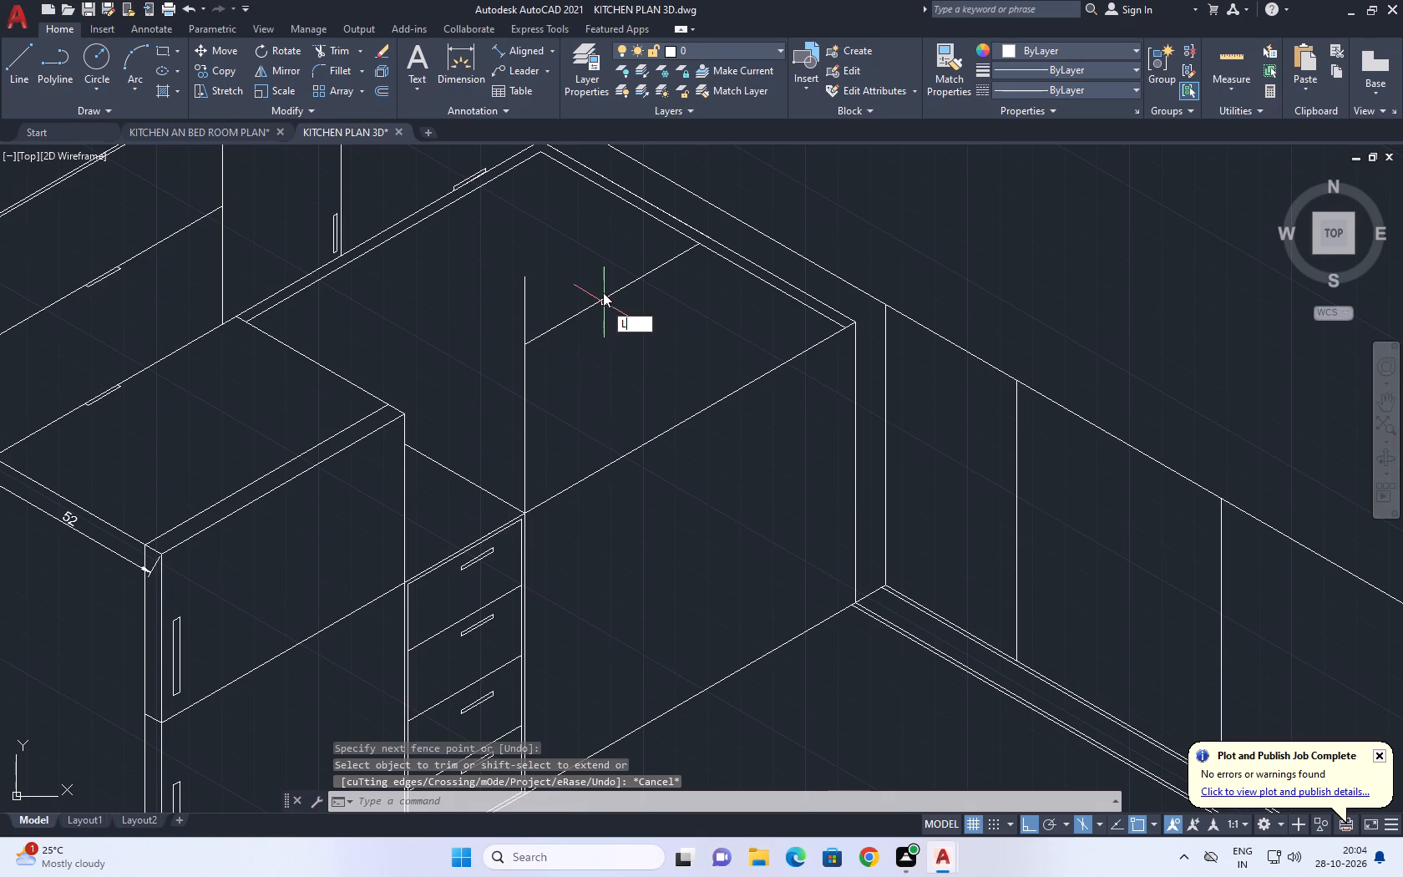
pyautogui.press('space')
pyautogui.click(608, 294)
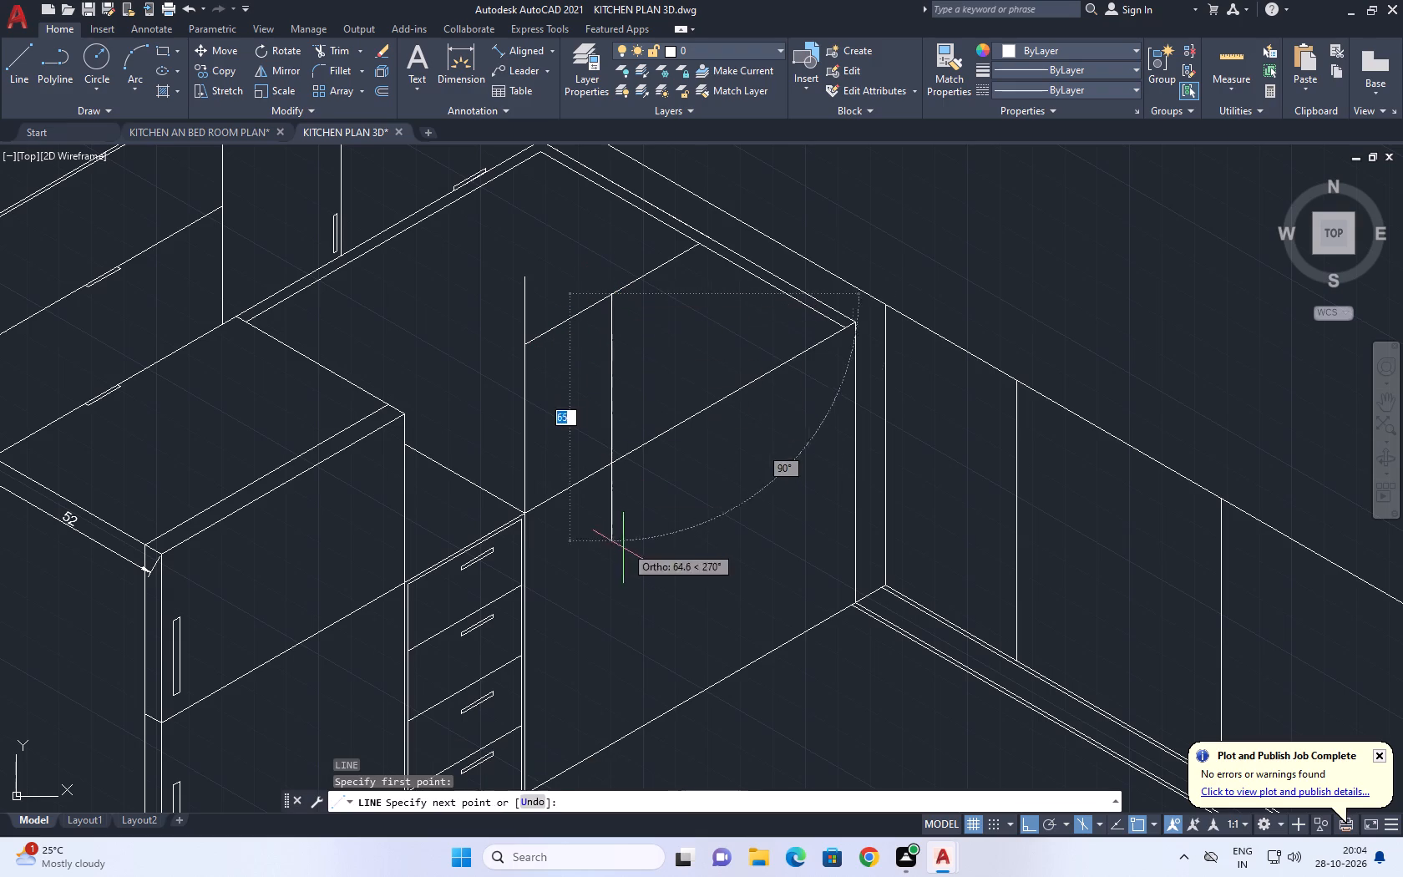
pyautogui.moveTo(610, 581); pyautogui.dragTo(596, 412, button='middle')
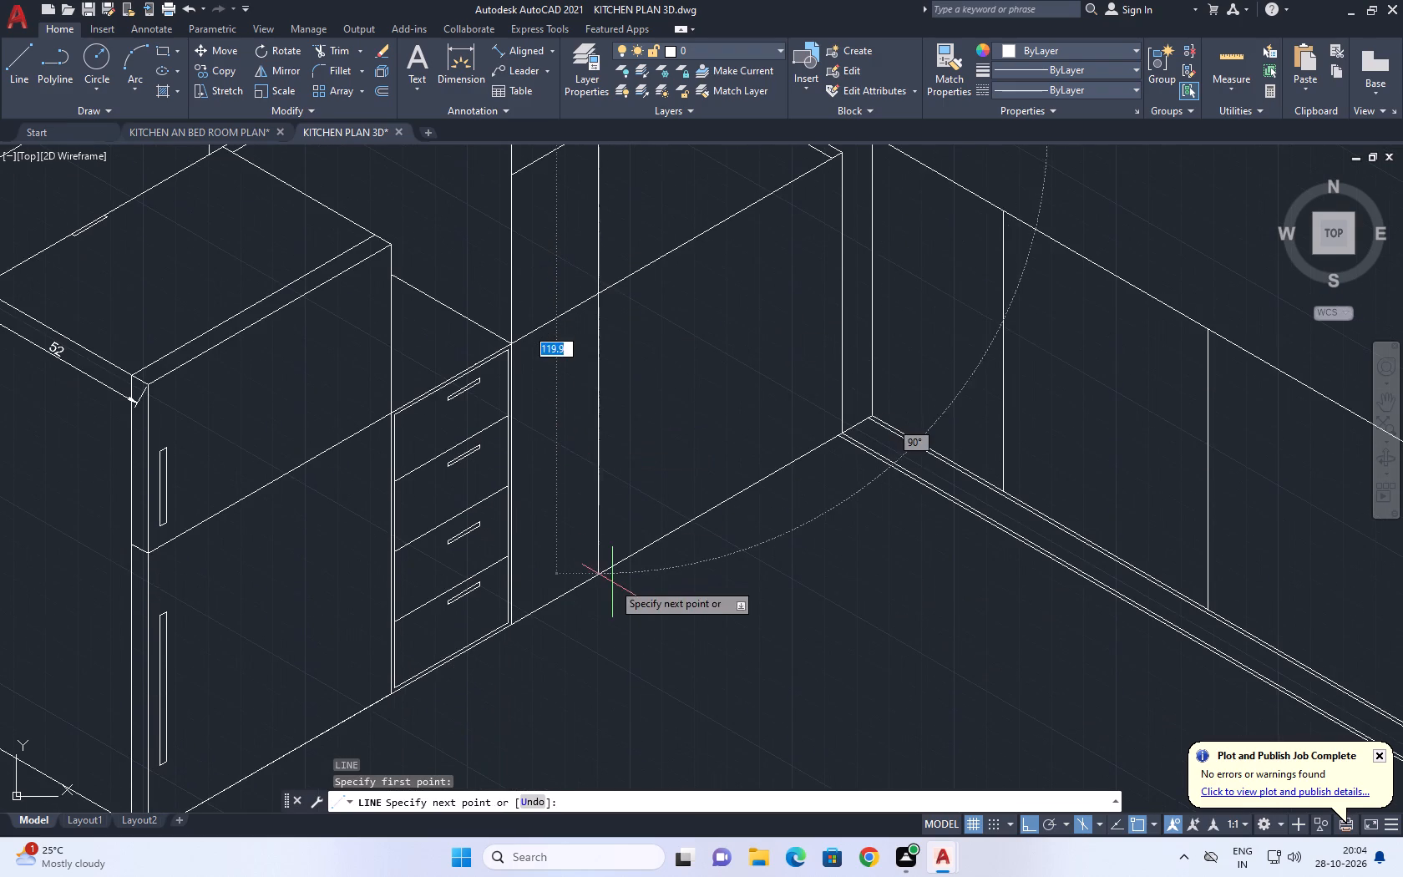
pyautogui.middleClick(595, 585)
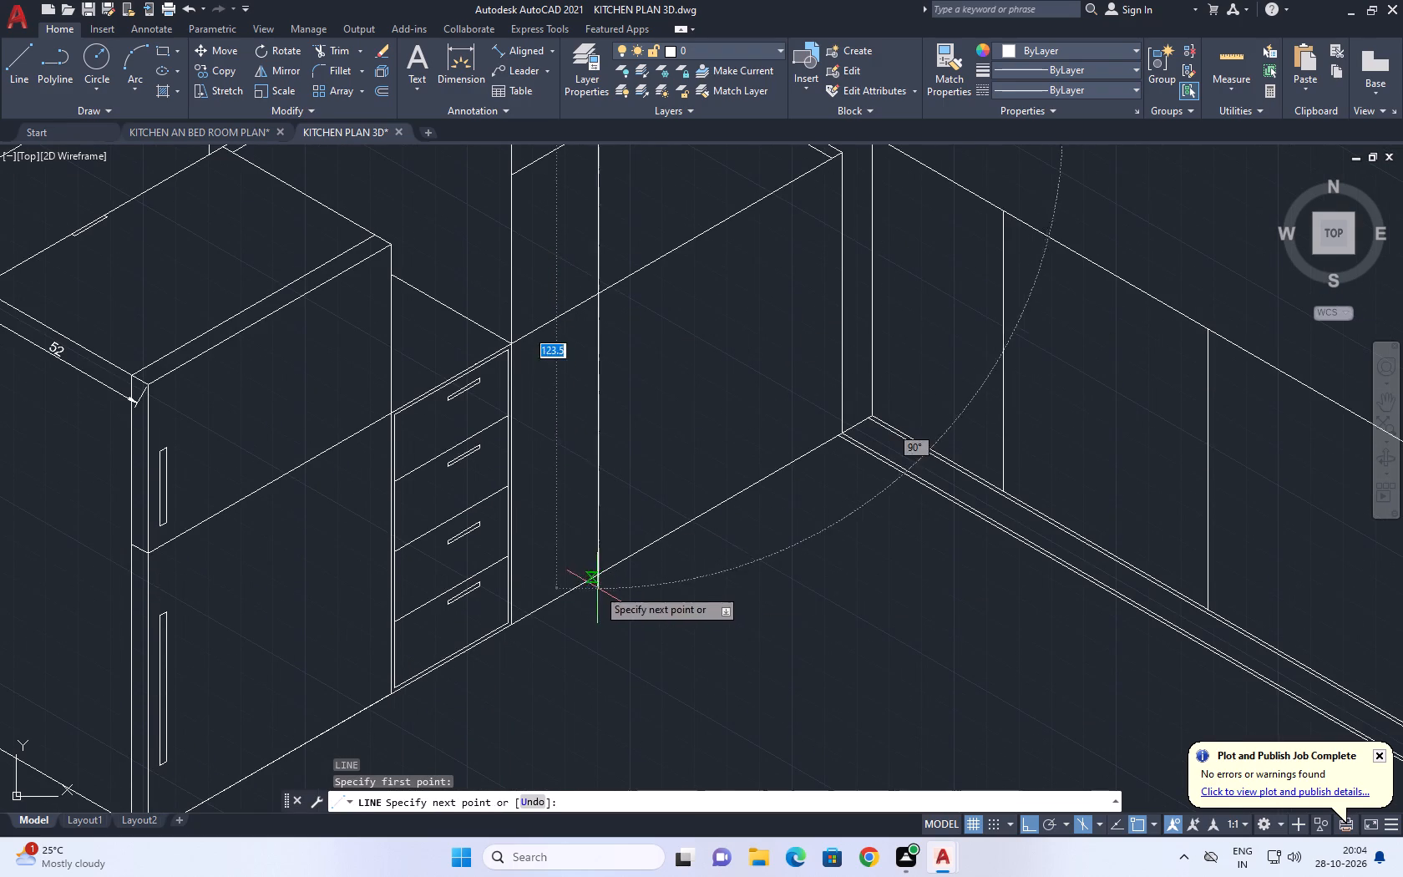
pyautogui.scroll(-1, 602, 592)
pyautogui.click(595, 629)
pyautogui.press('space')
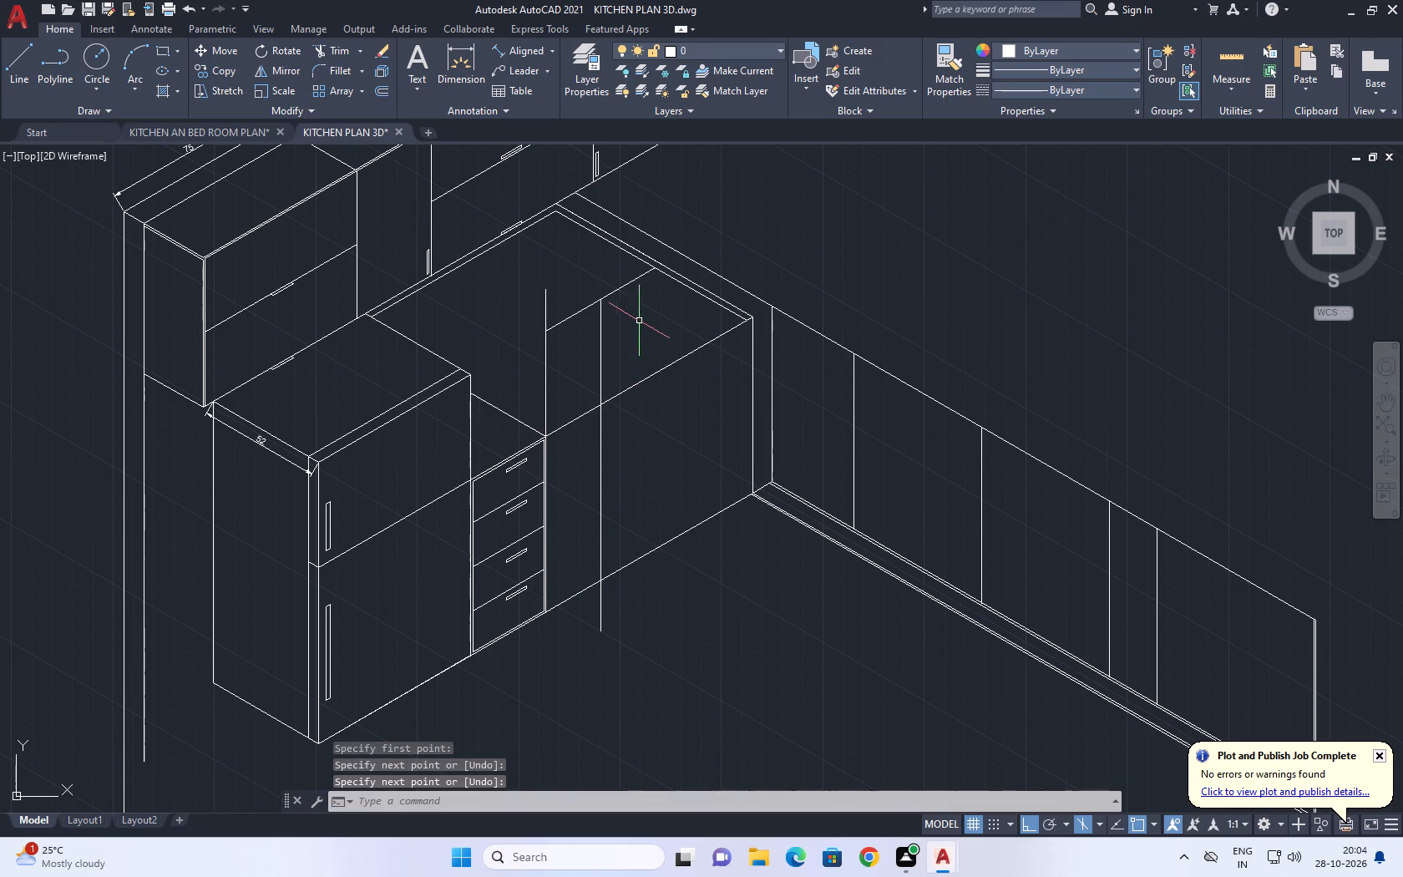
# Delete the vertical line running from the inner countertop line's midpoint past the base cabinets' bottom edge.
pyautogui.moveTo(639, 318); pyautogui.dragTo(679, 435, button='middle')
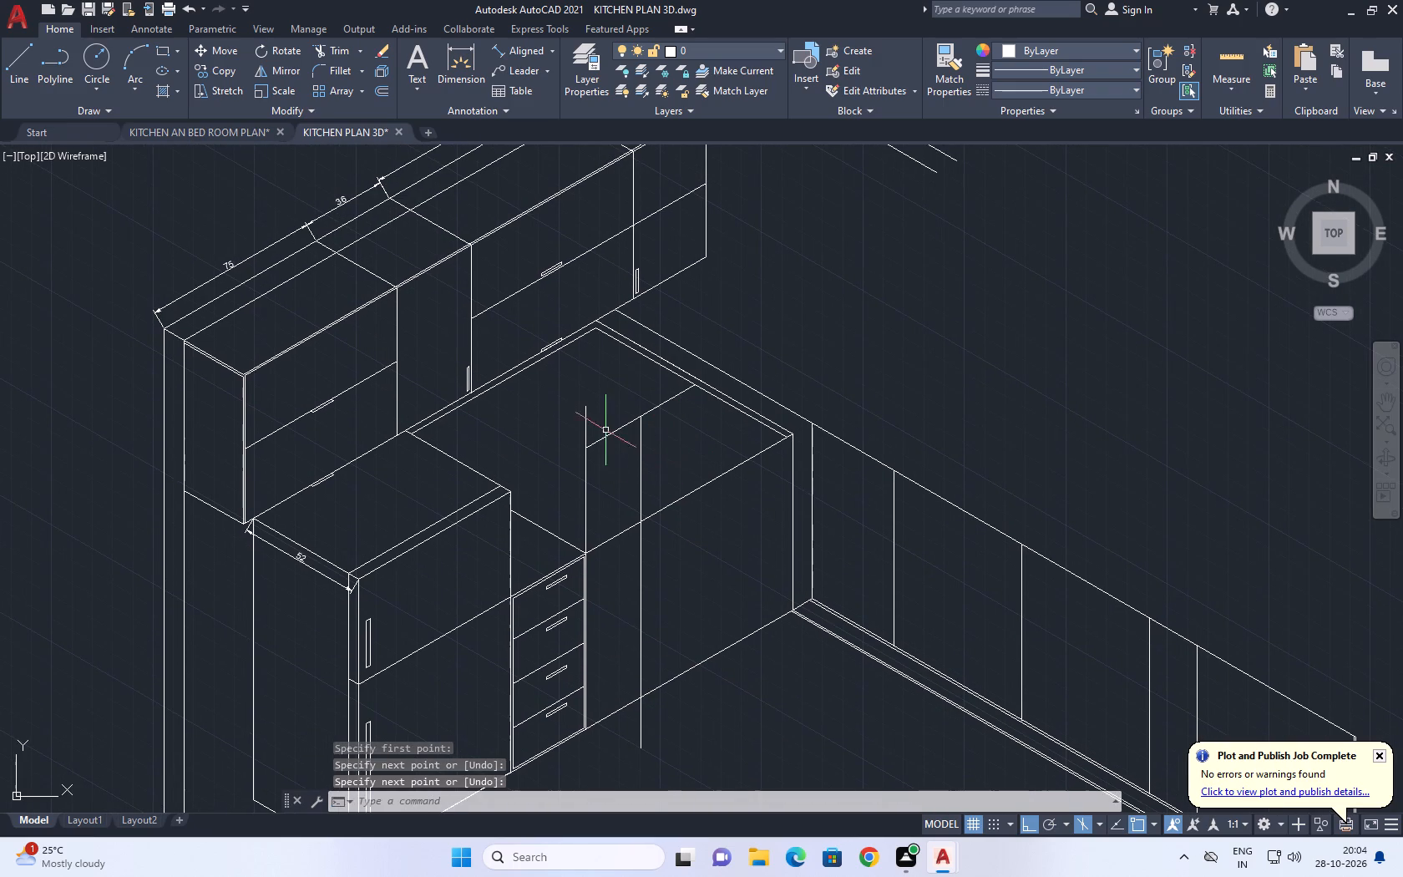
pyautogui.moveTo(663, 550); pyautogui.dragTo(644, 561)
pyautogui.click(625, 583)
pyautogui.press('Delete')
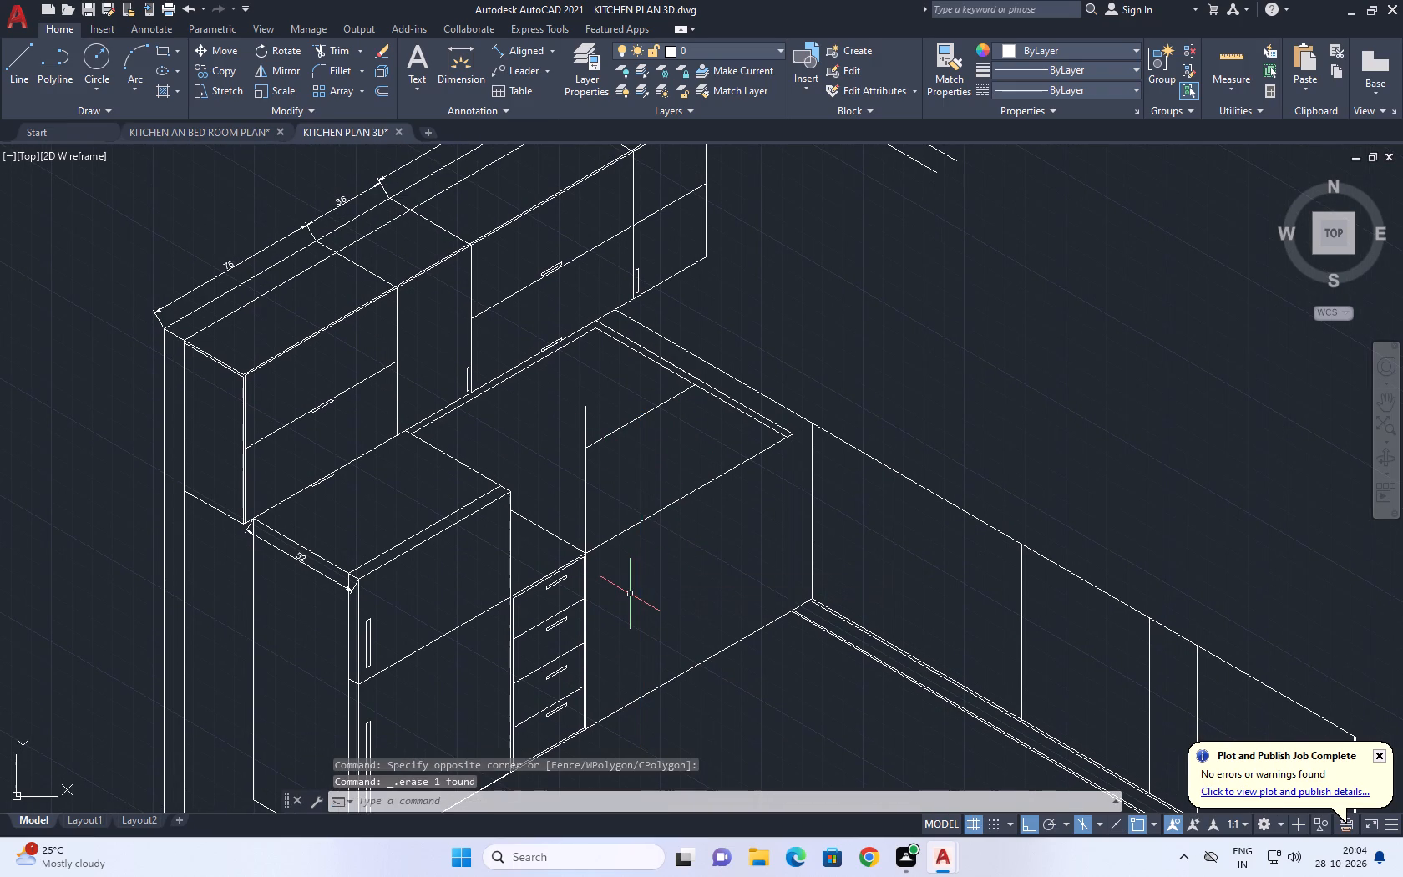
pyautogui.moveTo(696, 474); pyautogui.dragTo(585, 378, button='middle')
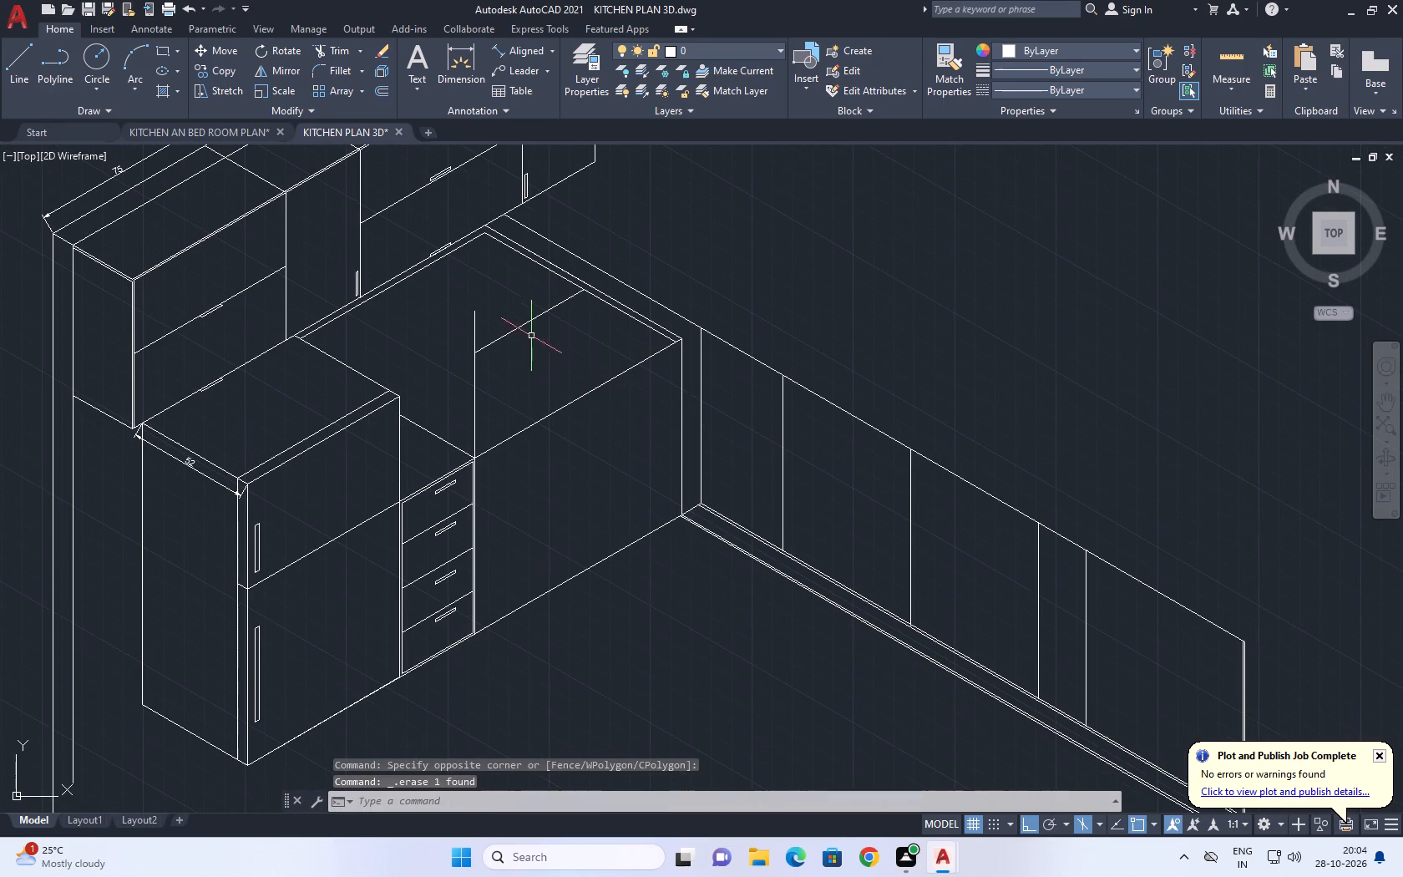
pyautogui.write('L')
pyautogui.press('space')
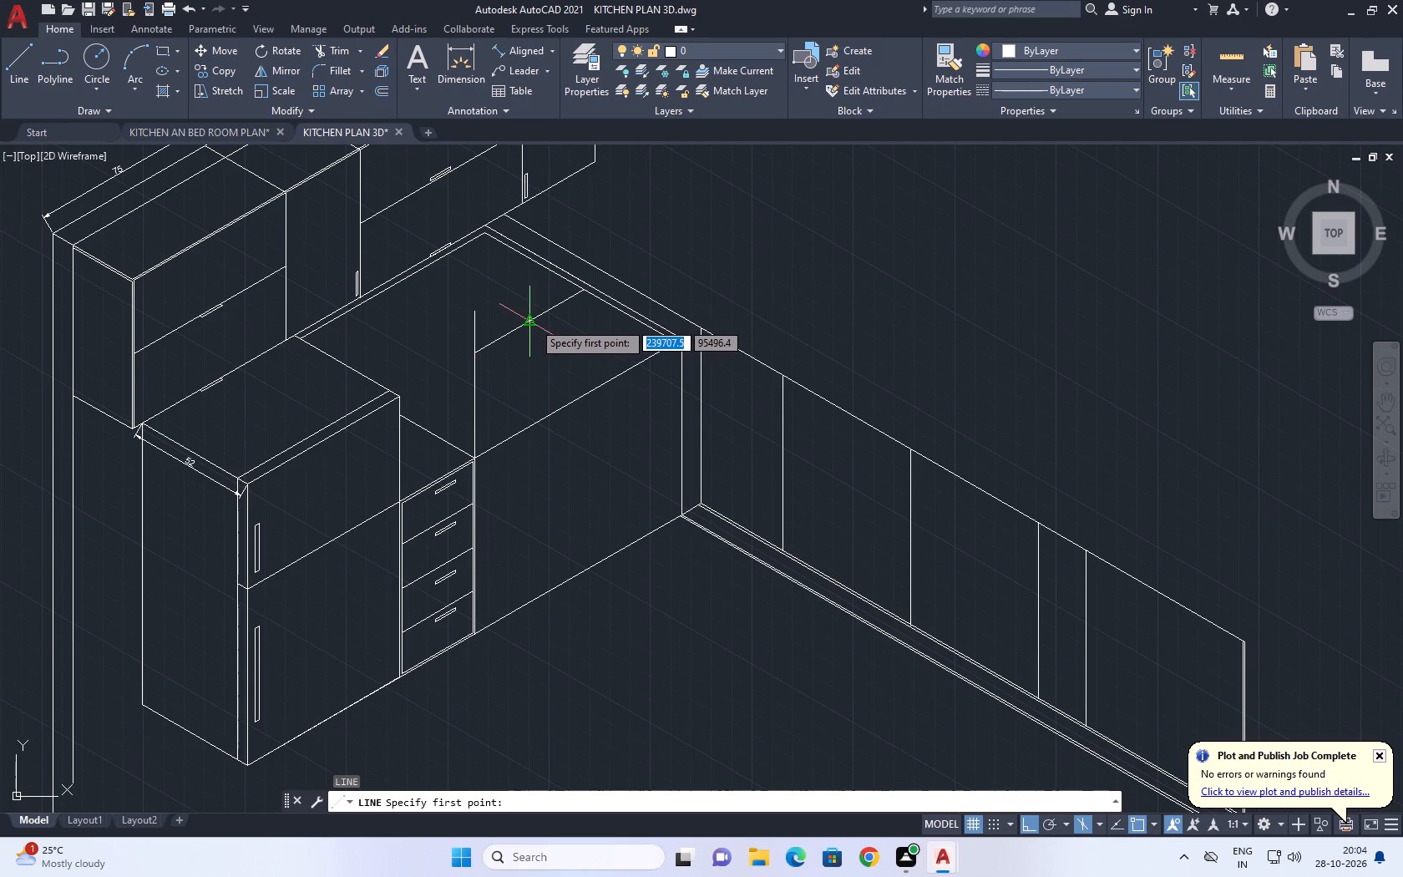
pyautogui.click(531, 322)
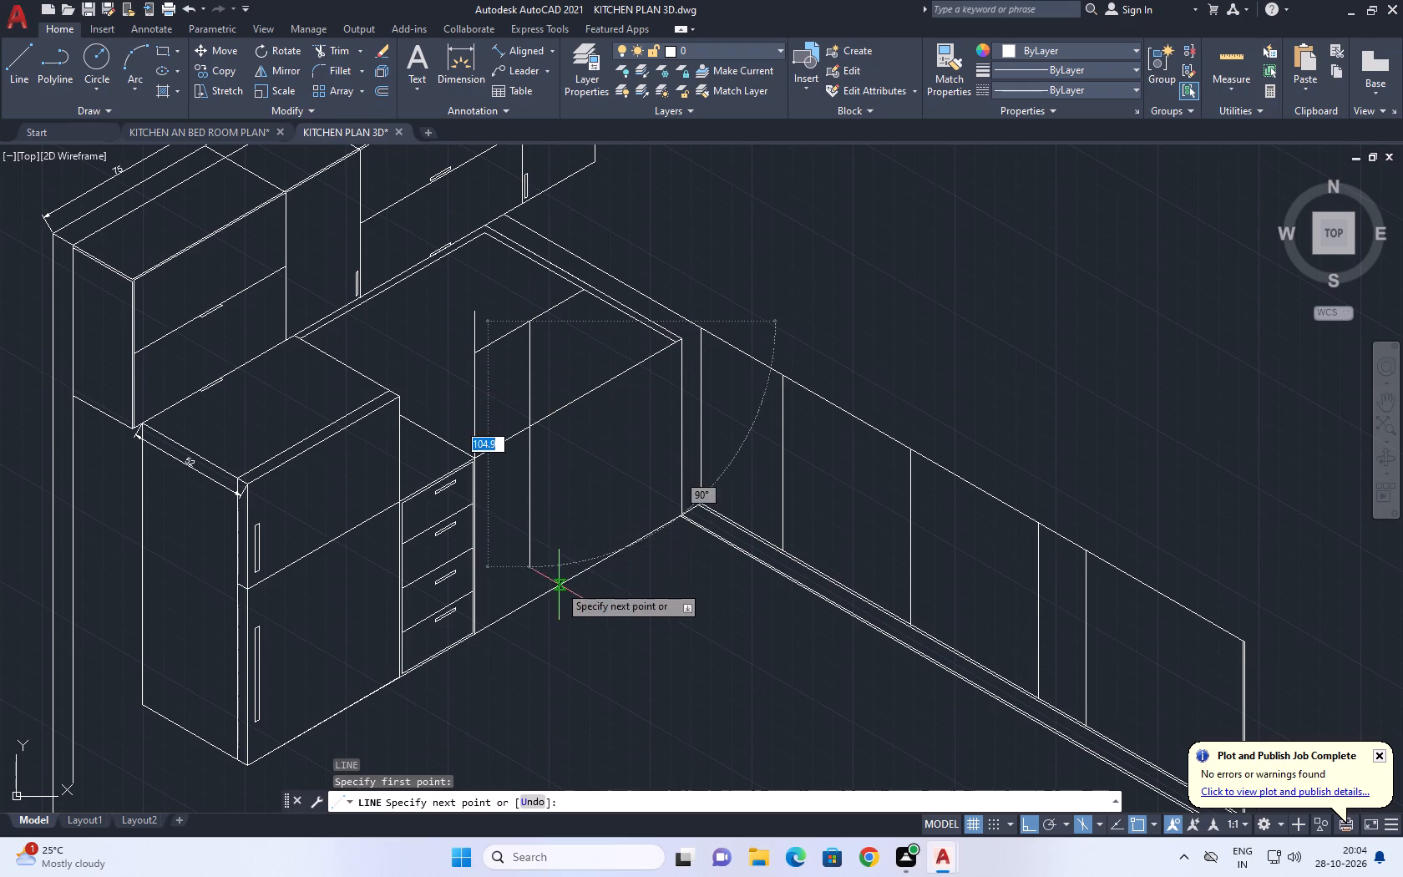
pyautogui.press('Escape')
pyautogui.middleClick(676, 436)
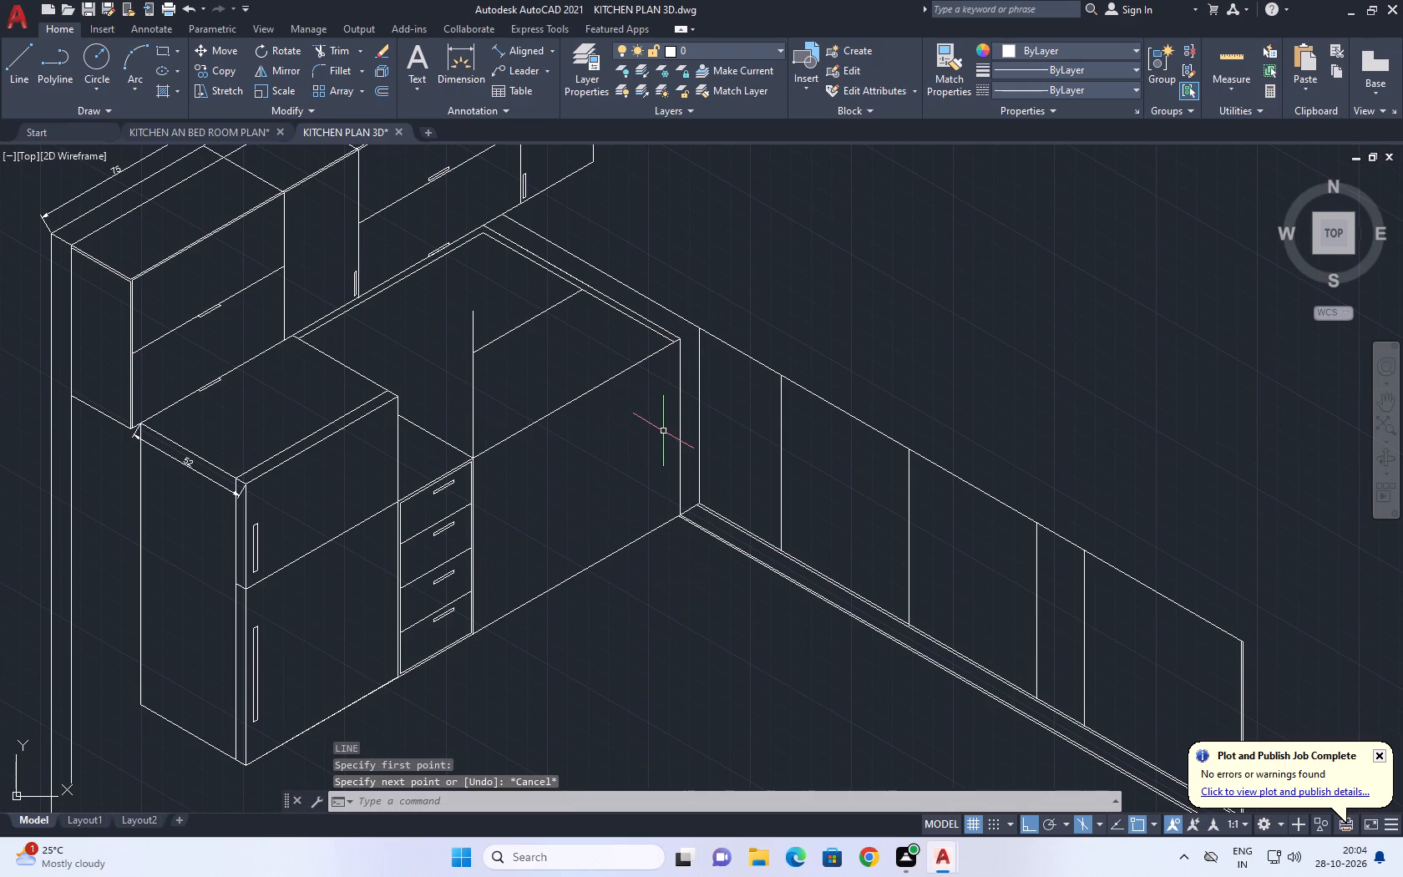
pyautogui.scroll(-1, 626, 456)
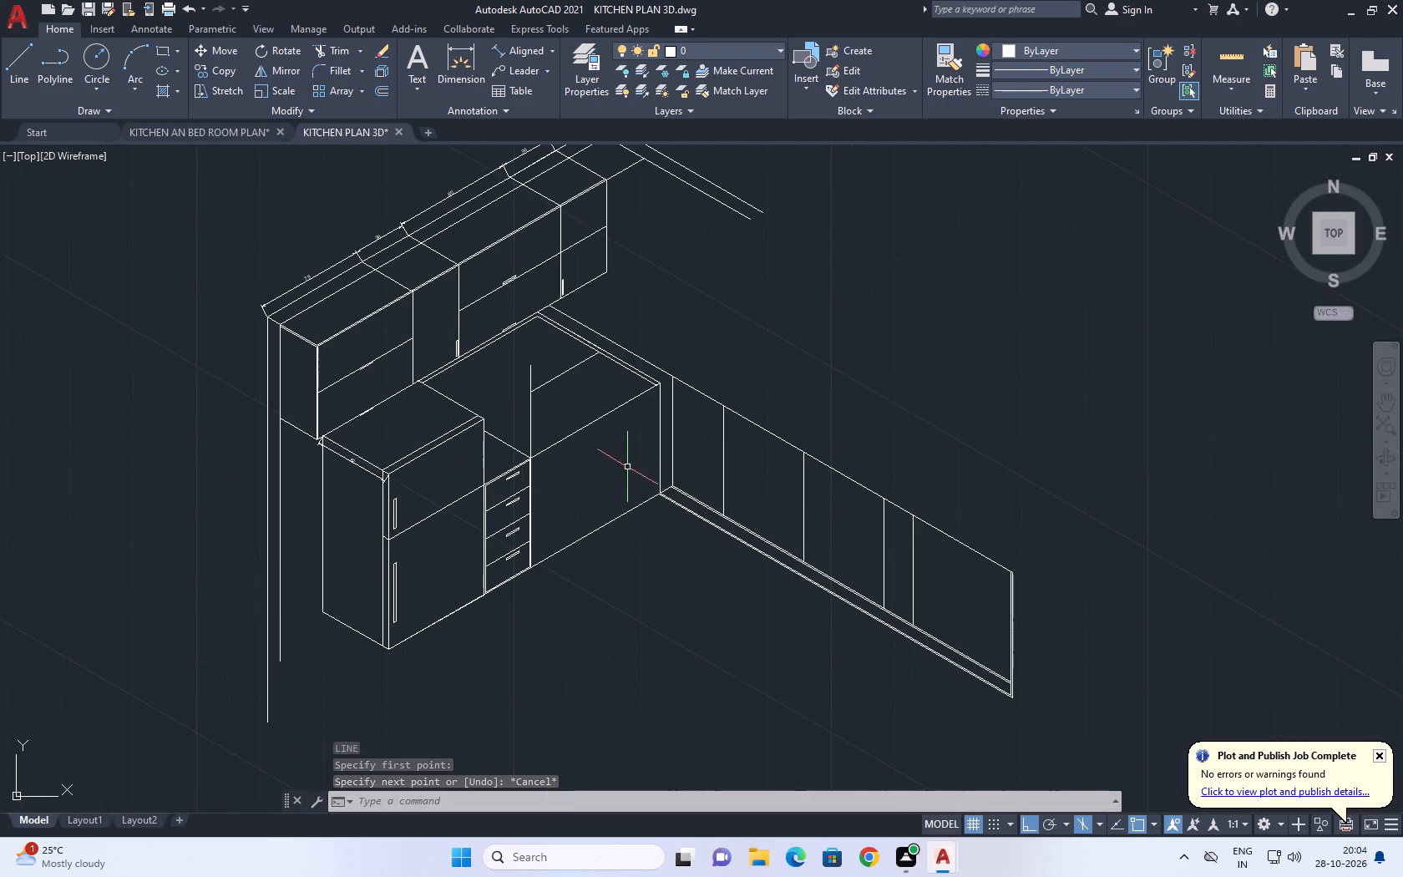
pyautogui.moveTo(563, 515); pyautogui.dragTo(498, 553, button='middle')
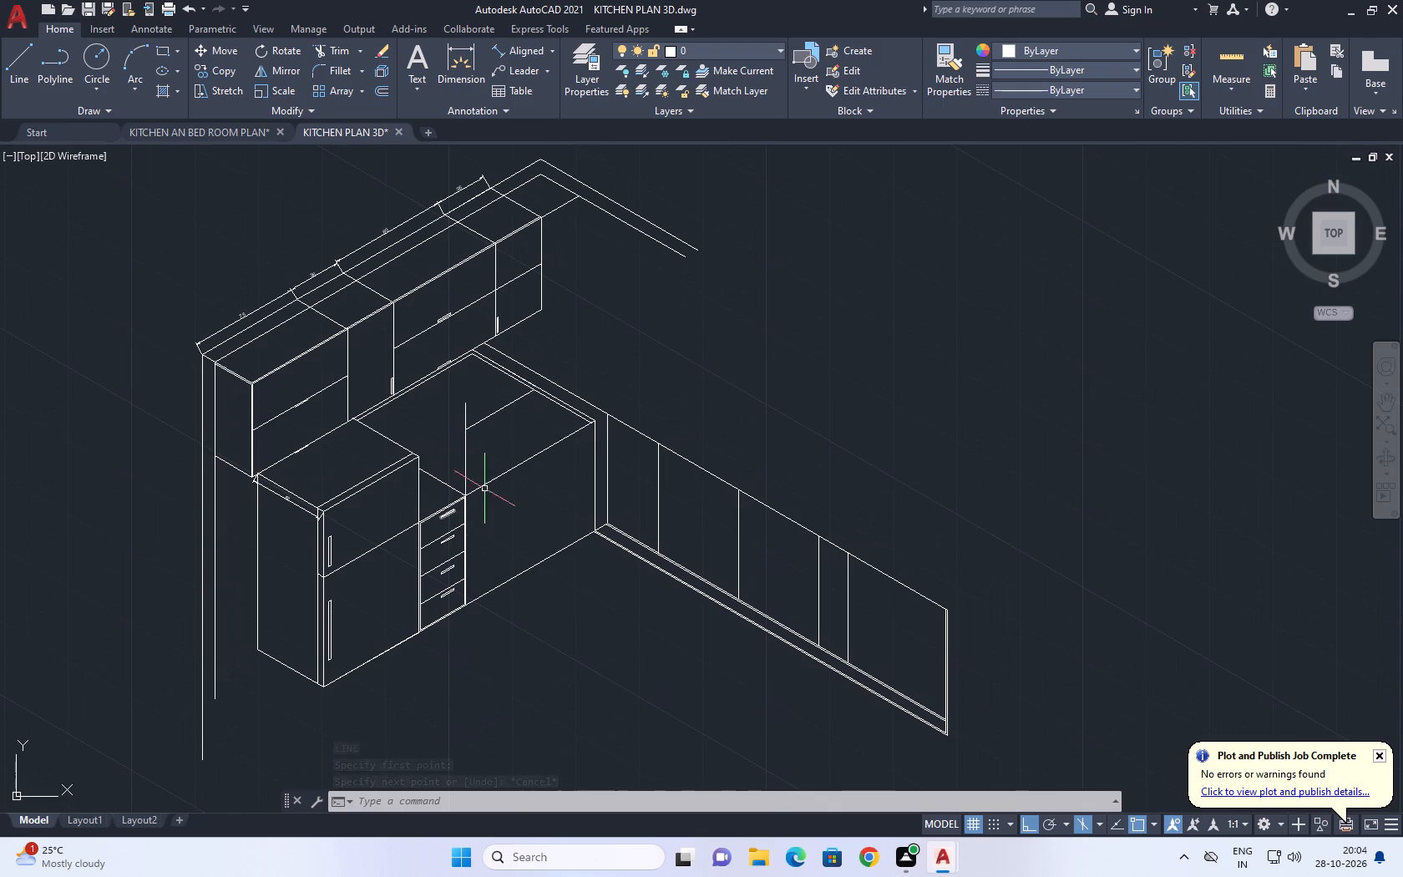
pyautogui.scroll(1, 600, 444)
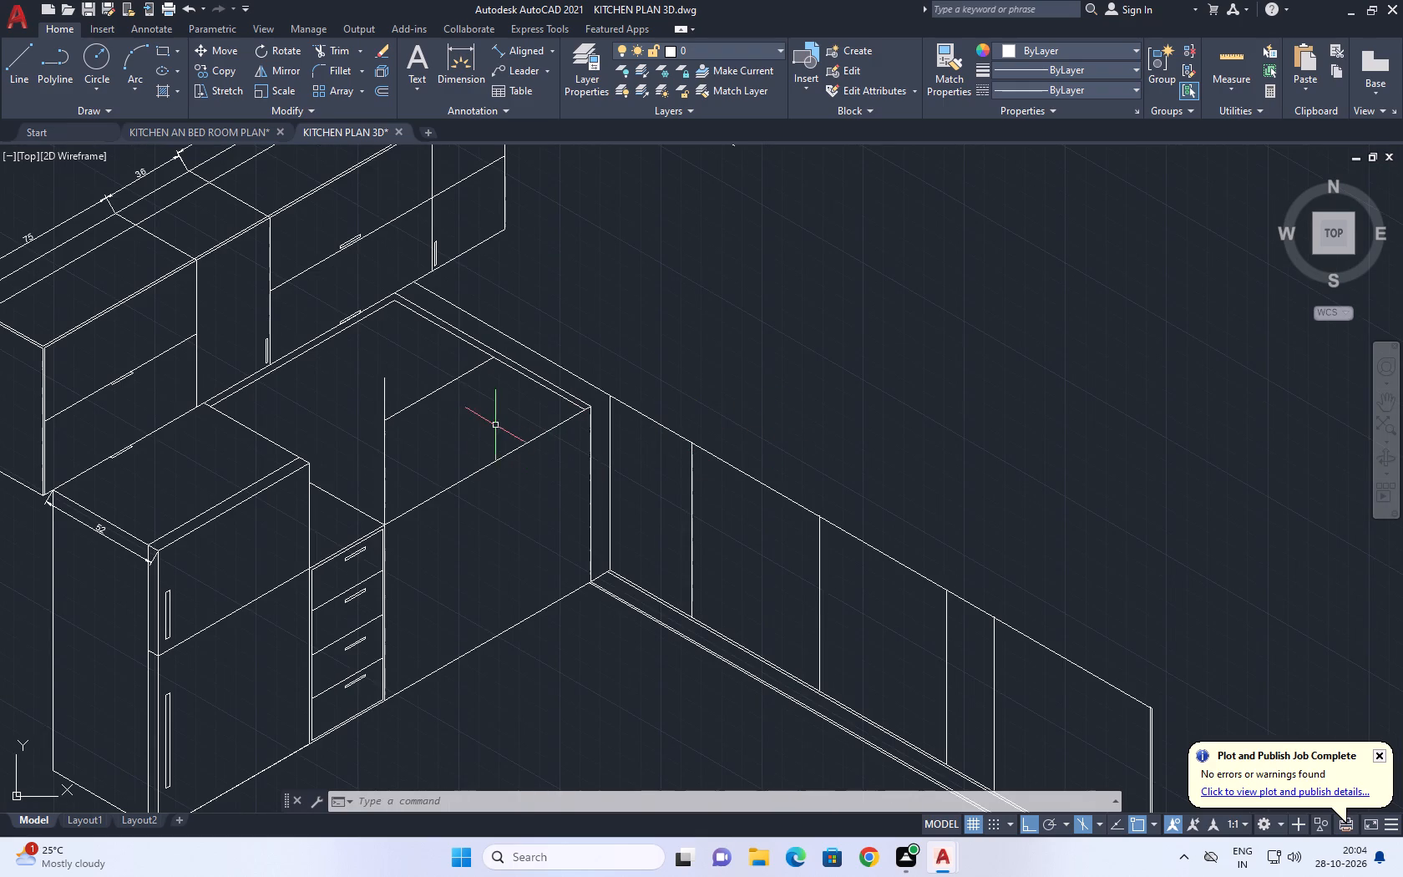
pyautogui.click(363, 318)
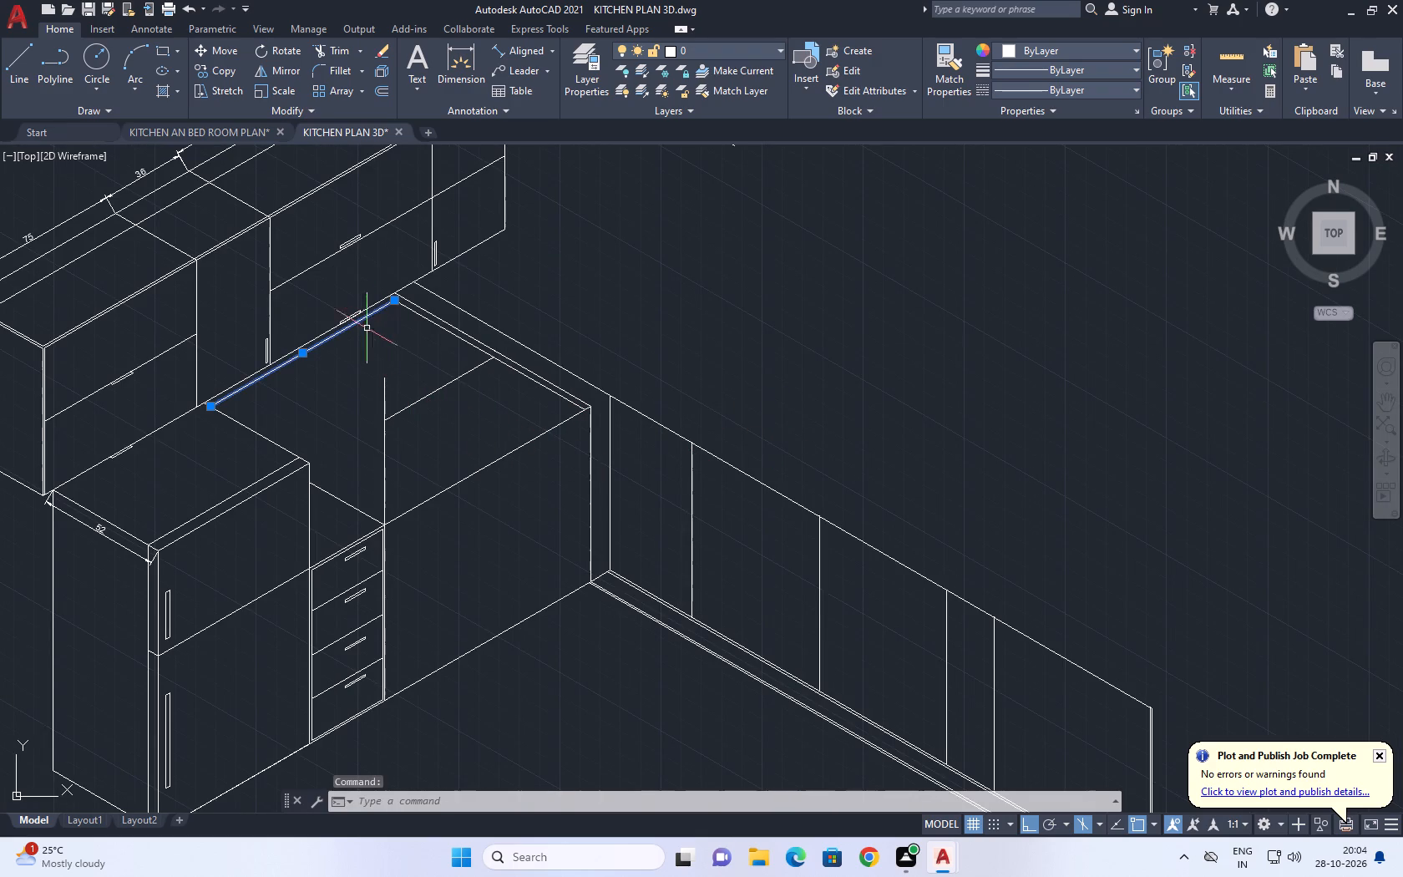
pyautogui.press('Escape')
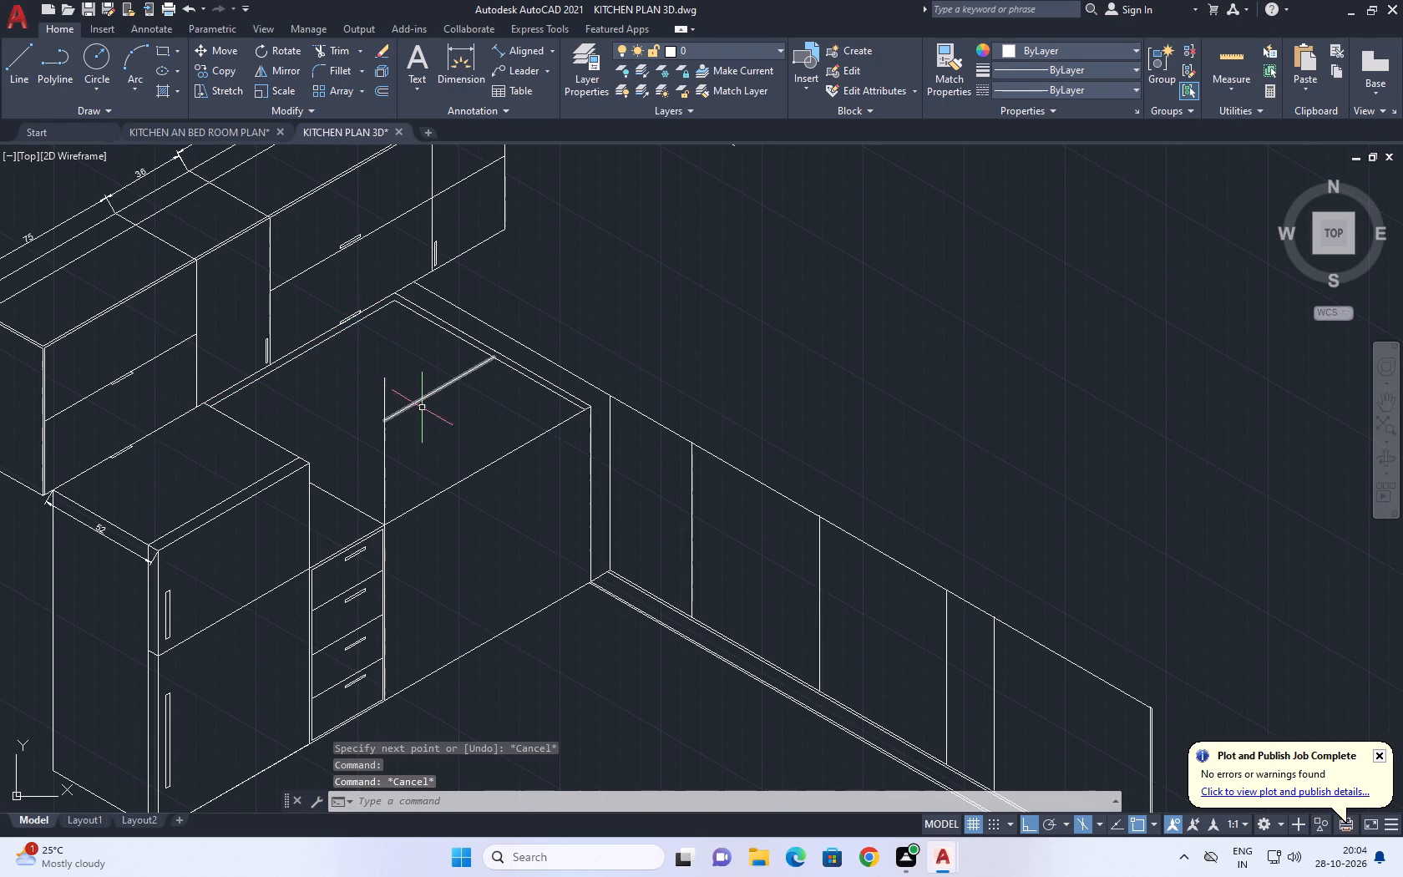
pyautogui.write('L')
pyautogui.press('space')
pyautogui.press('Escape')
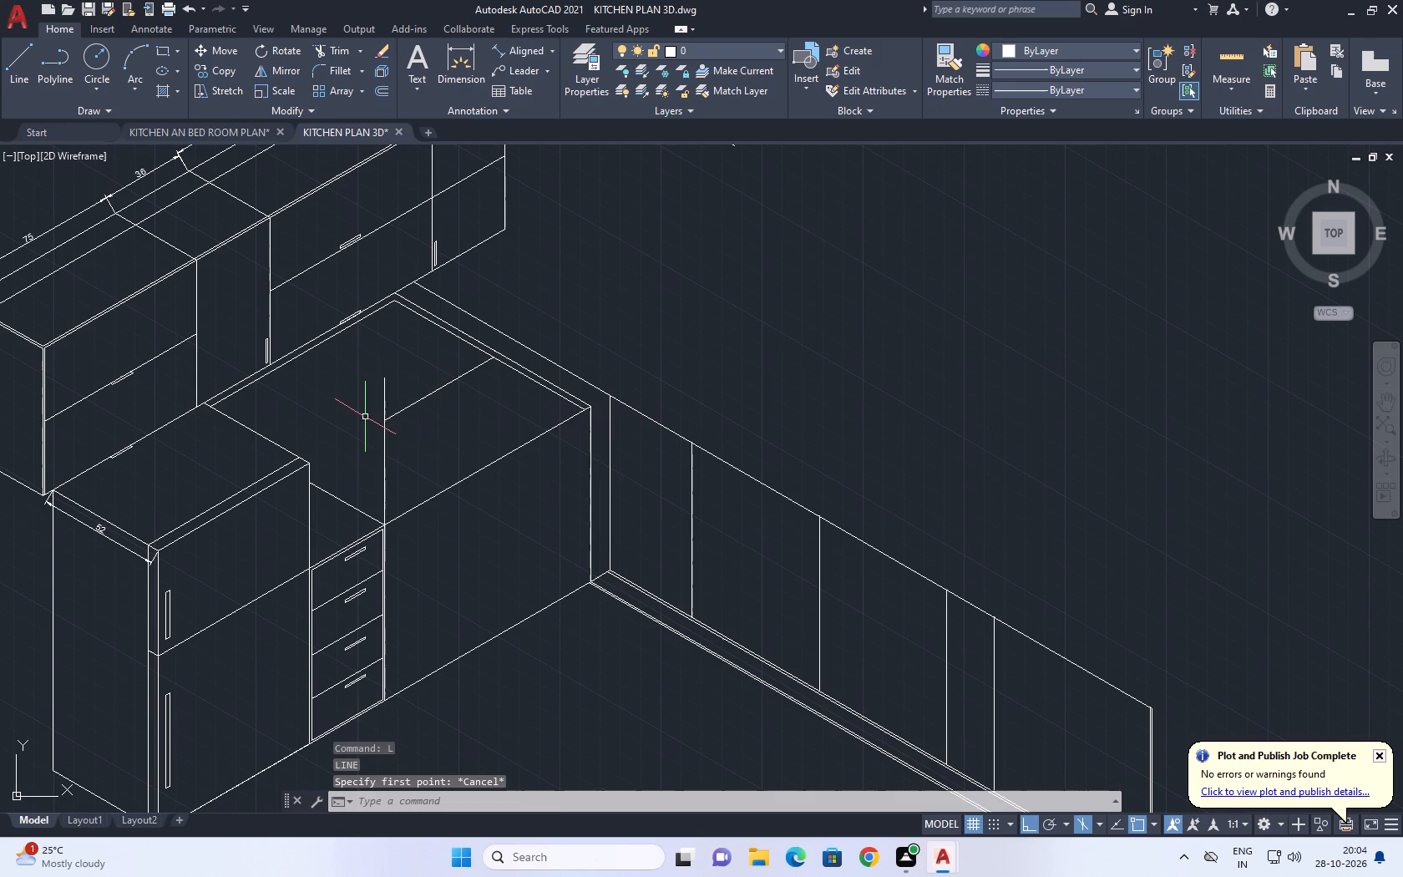
# Delete the vertical line rising from the drawer stack's outer top corner across the countertop.
pyautogui.click(385, 399)
pyautogui.press('Delete')
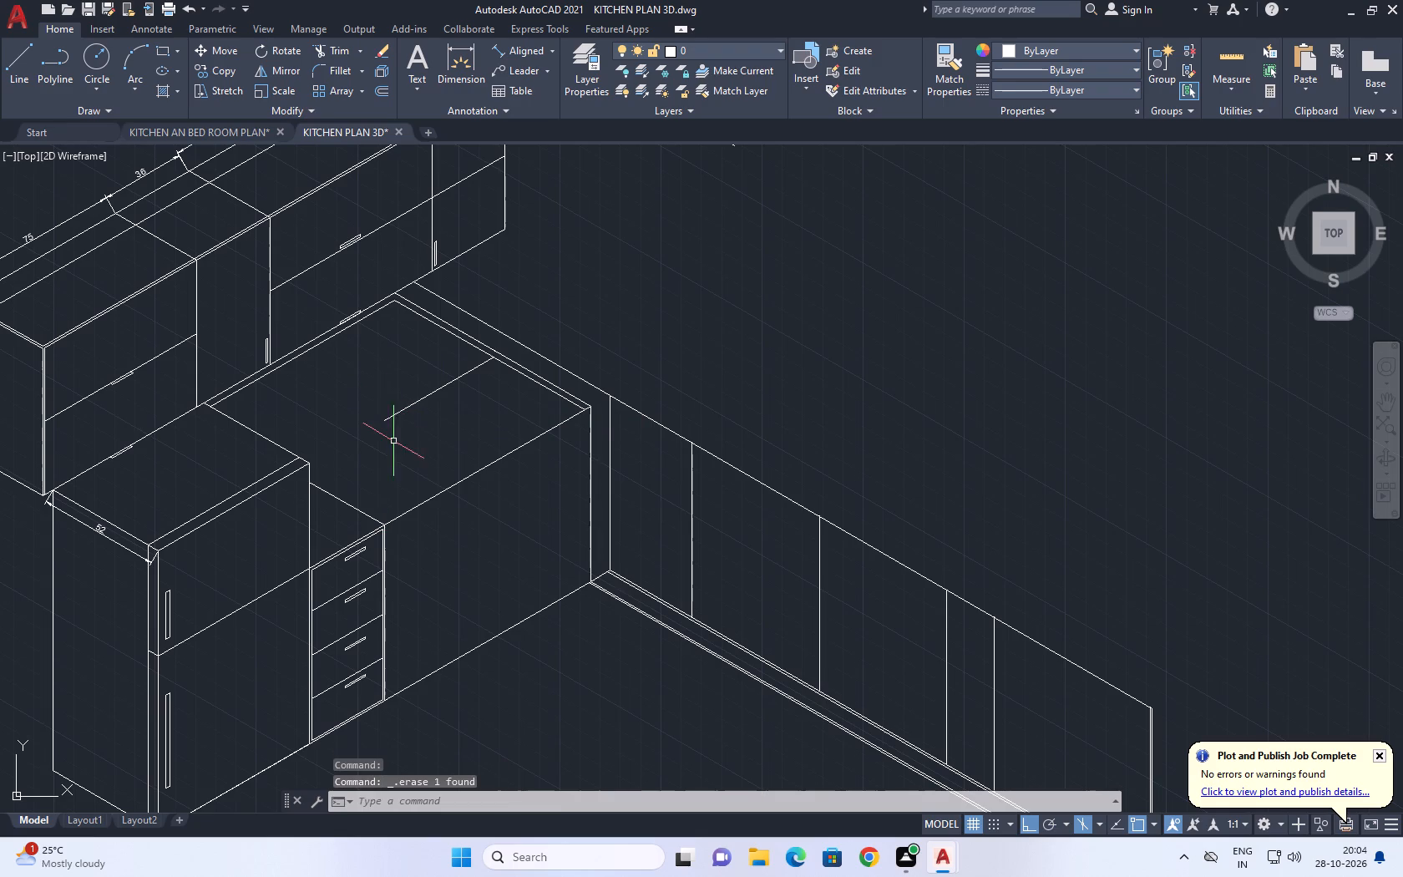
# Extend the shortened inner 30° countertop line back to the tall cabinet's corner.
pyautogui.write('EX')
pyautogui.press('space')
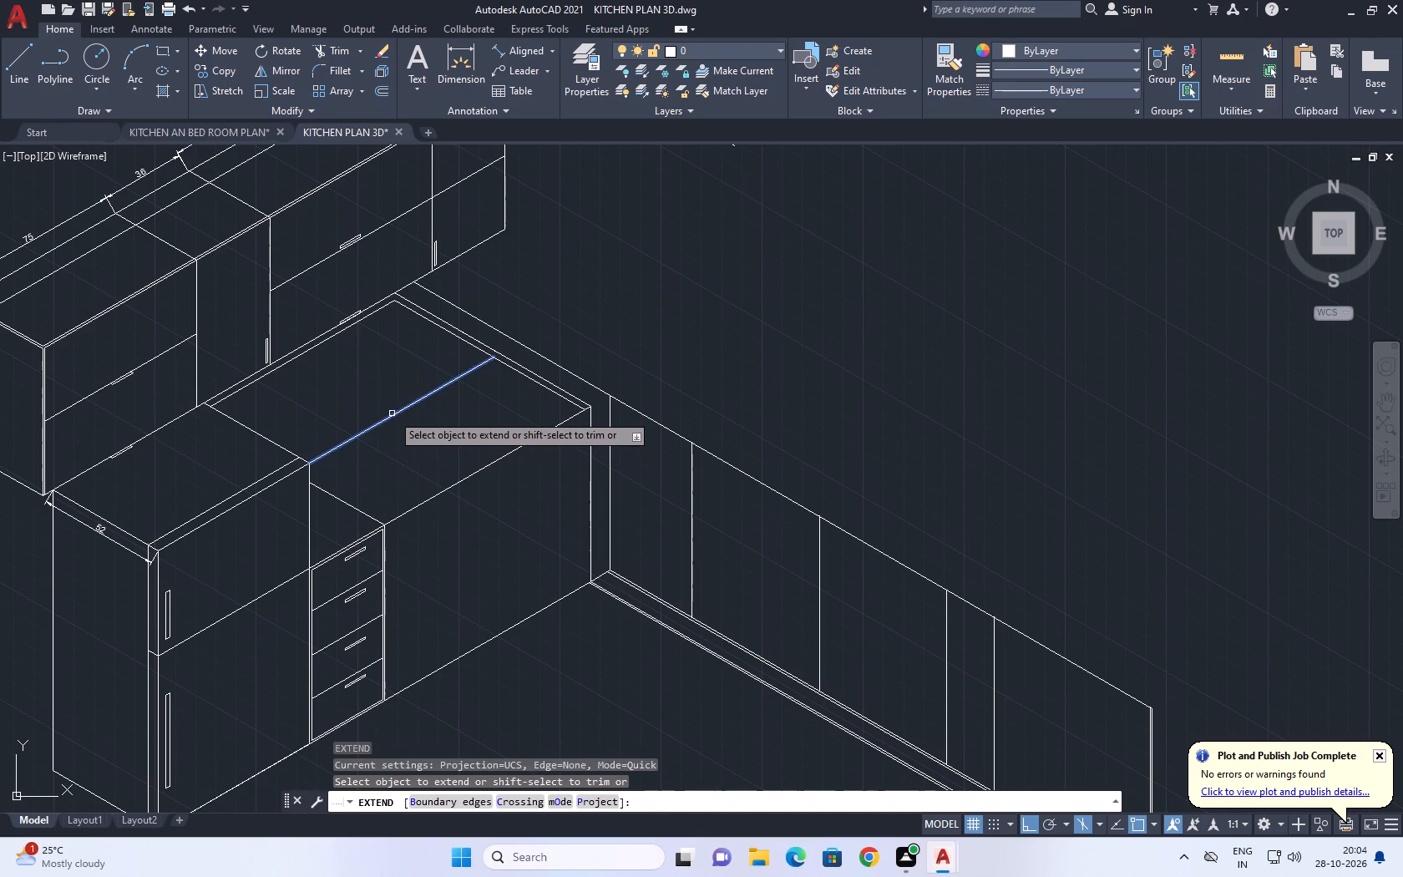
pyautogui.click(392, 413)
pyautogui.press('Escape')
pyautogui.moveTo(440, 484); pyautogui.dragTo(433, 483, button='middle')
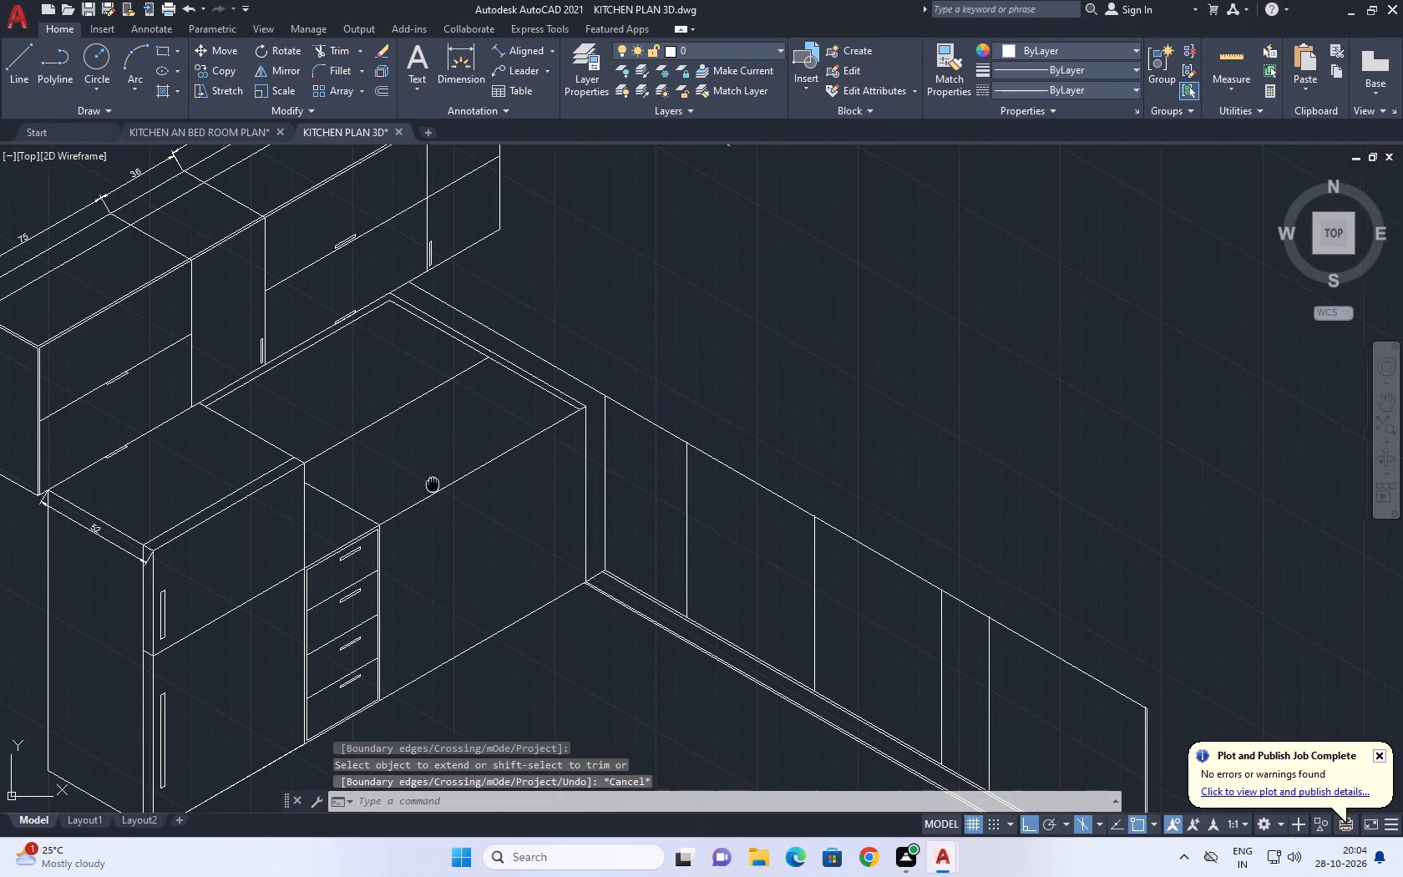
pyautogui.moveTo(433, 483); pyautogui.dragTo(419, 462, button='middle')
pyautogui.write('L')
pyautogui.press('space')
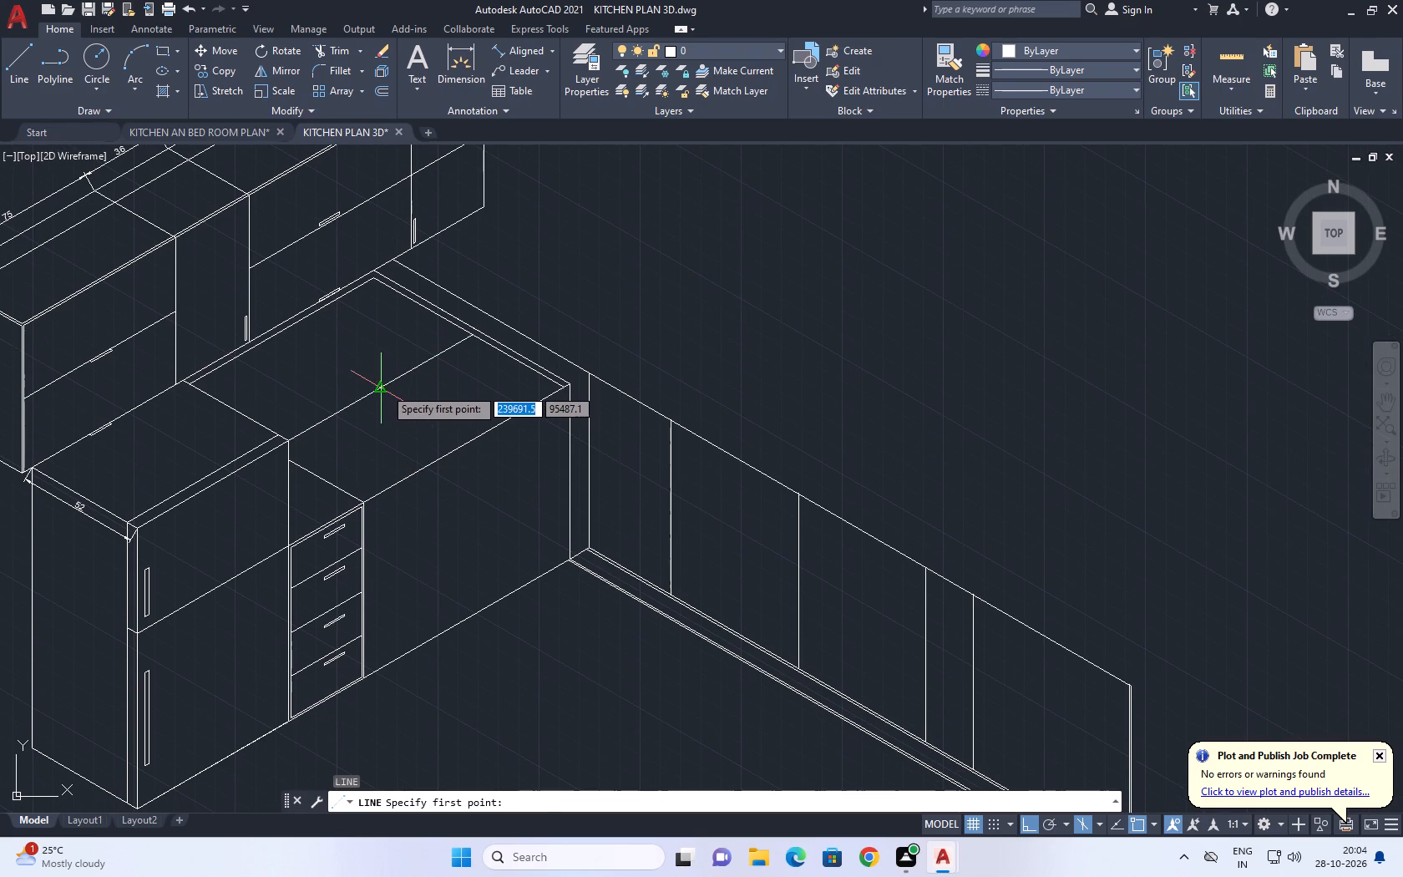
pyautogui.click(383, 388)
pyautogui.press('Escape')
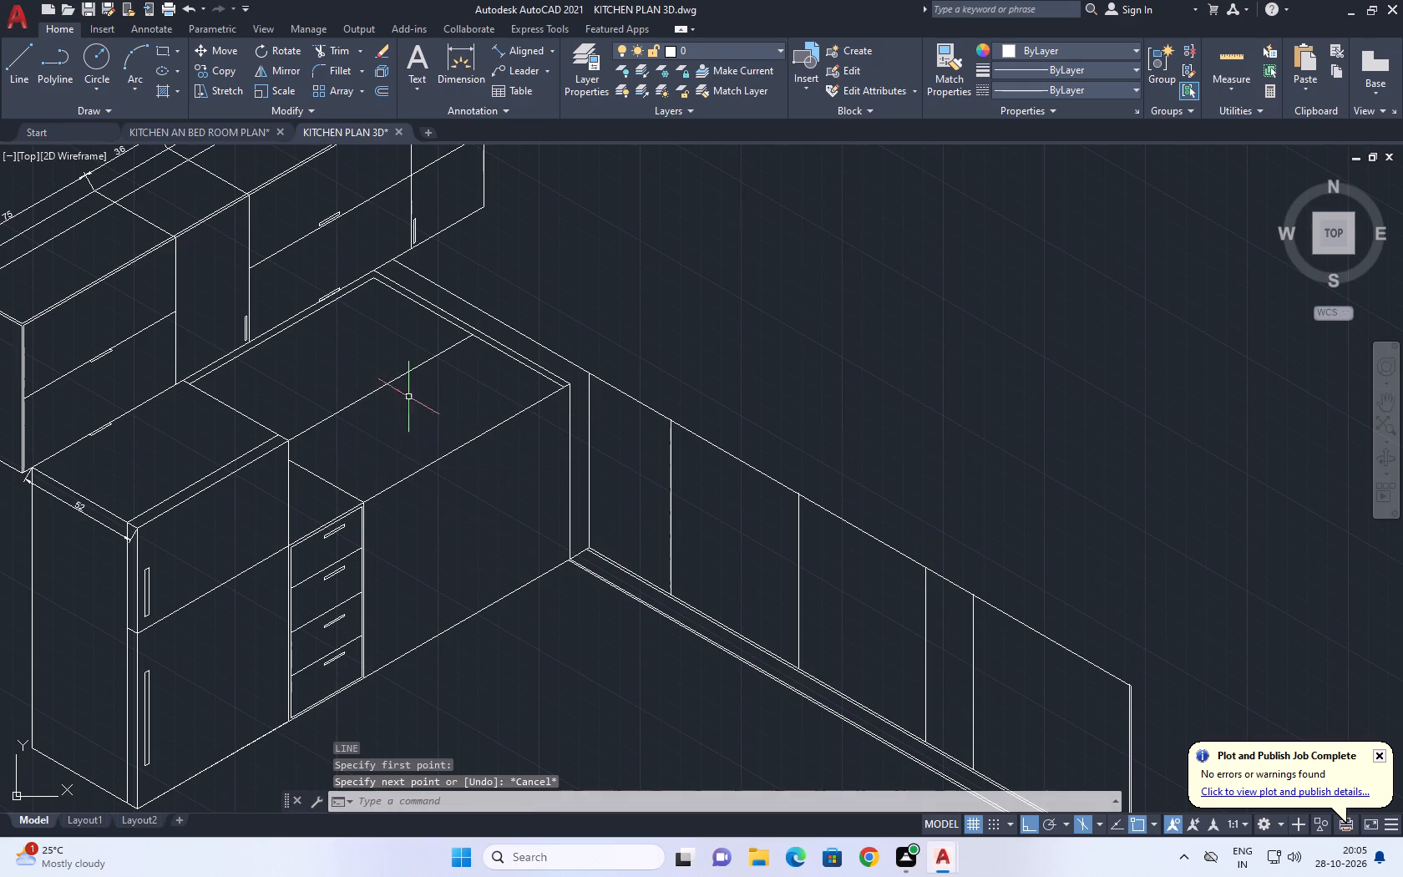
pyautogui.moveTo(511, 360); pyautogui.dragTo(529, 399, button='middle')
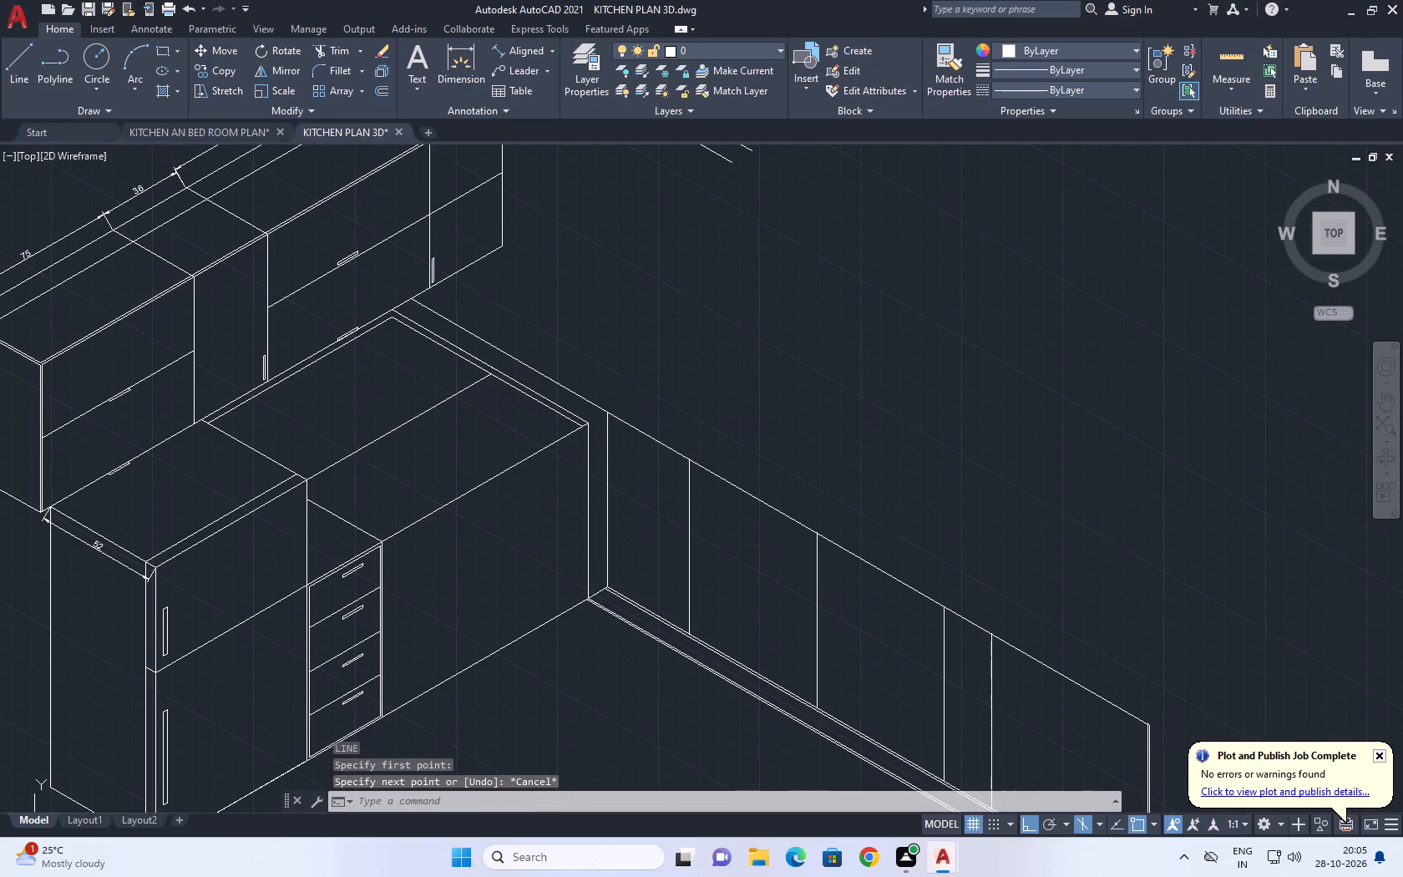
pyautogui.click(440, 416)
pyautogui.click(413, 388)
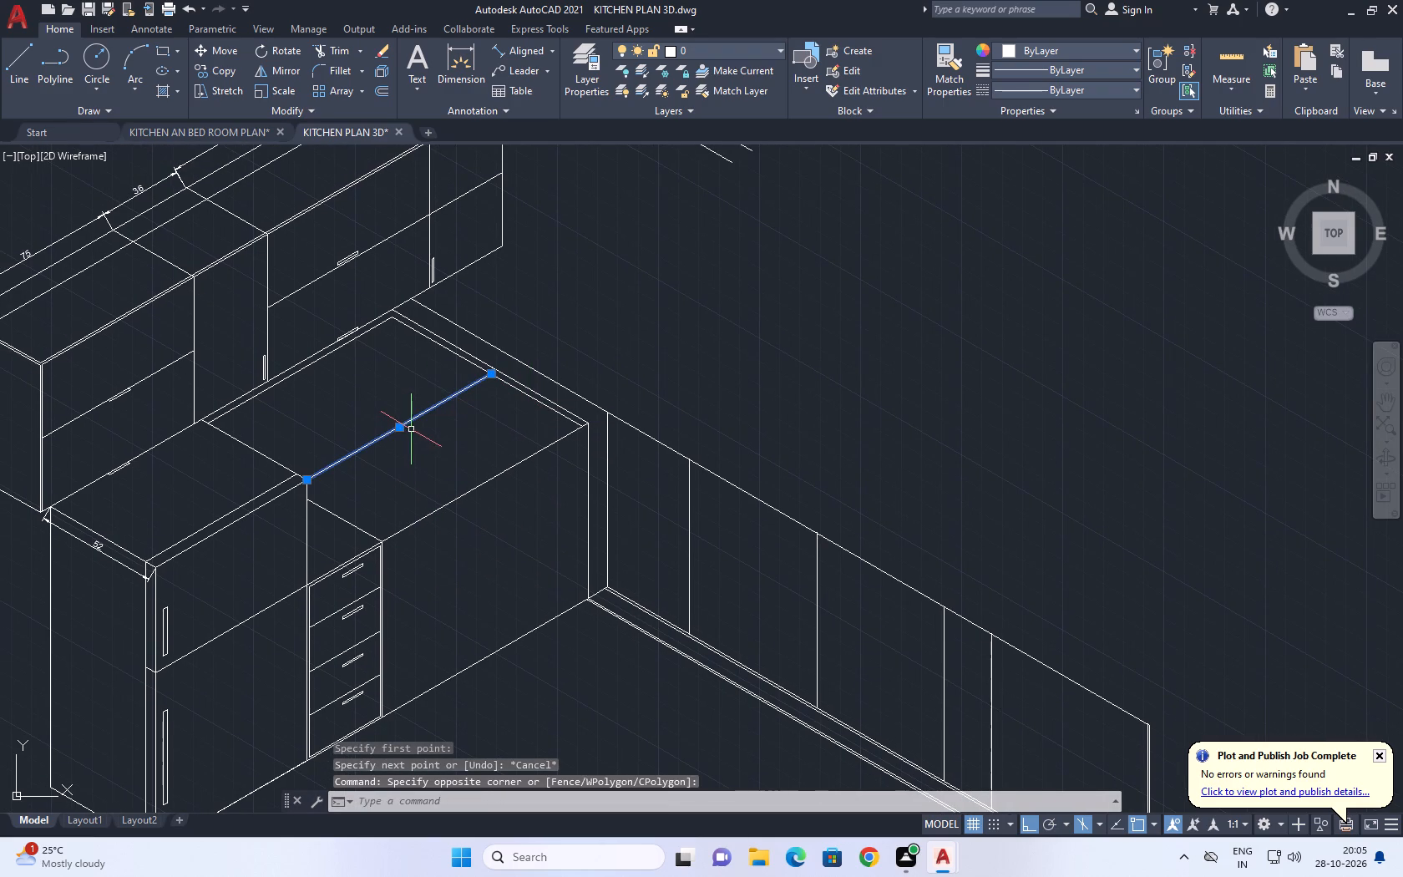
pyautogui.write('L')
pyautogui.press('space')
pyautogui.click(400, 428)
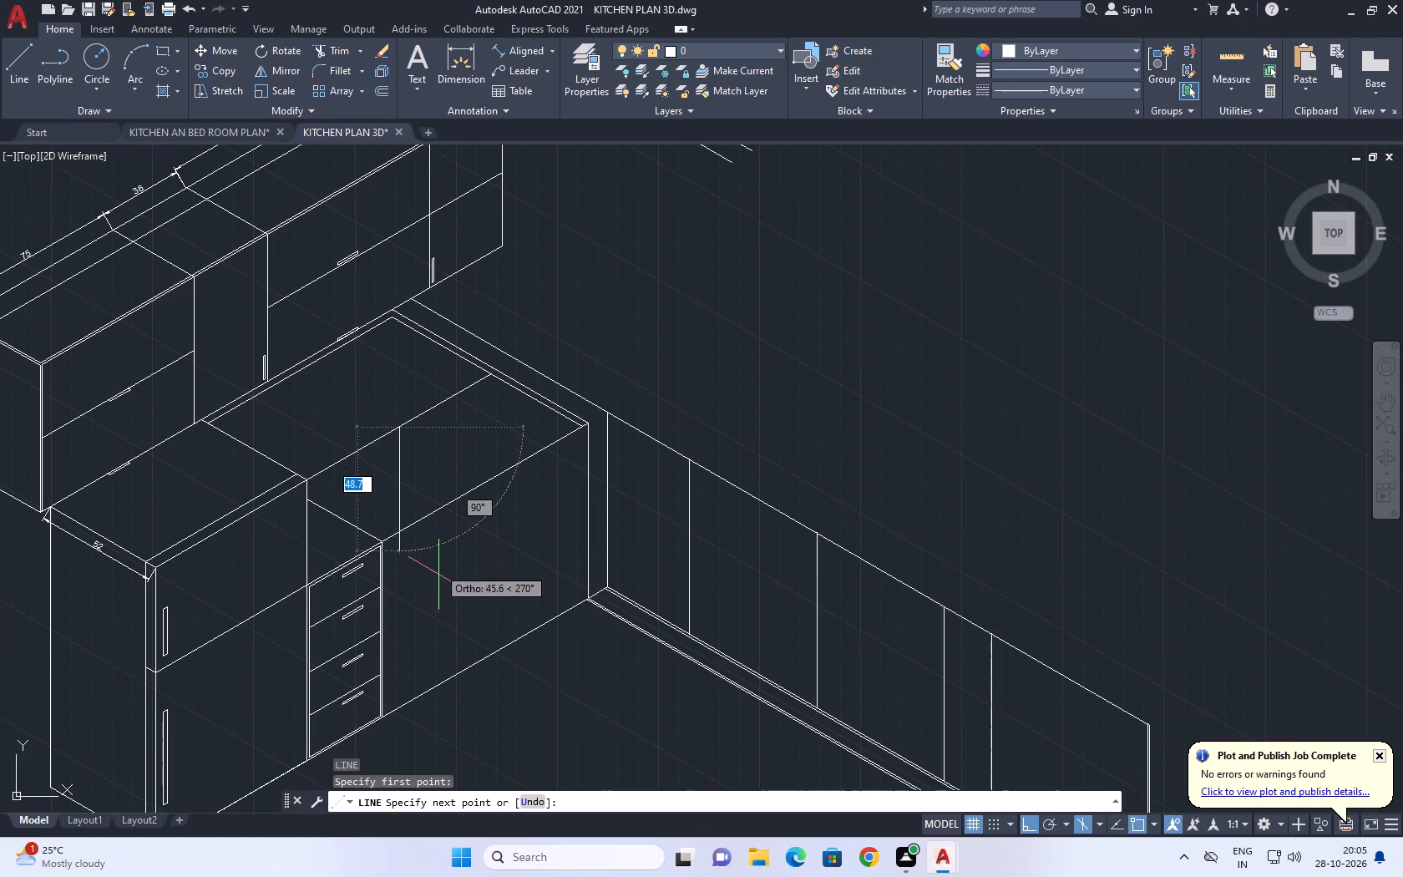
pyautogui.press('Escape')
# Draw a vertical division from the front countertop edge's midpoint down to the base cabinets' bottom edge, trimming the excess below it.
pyautogui.click(436, 509)
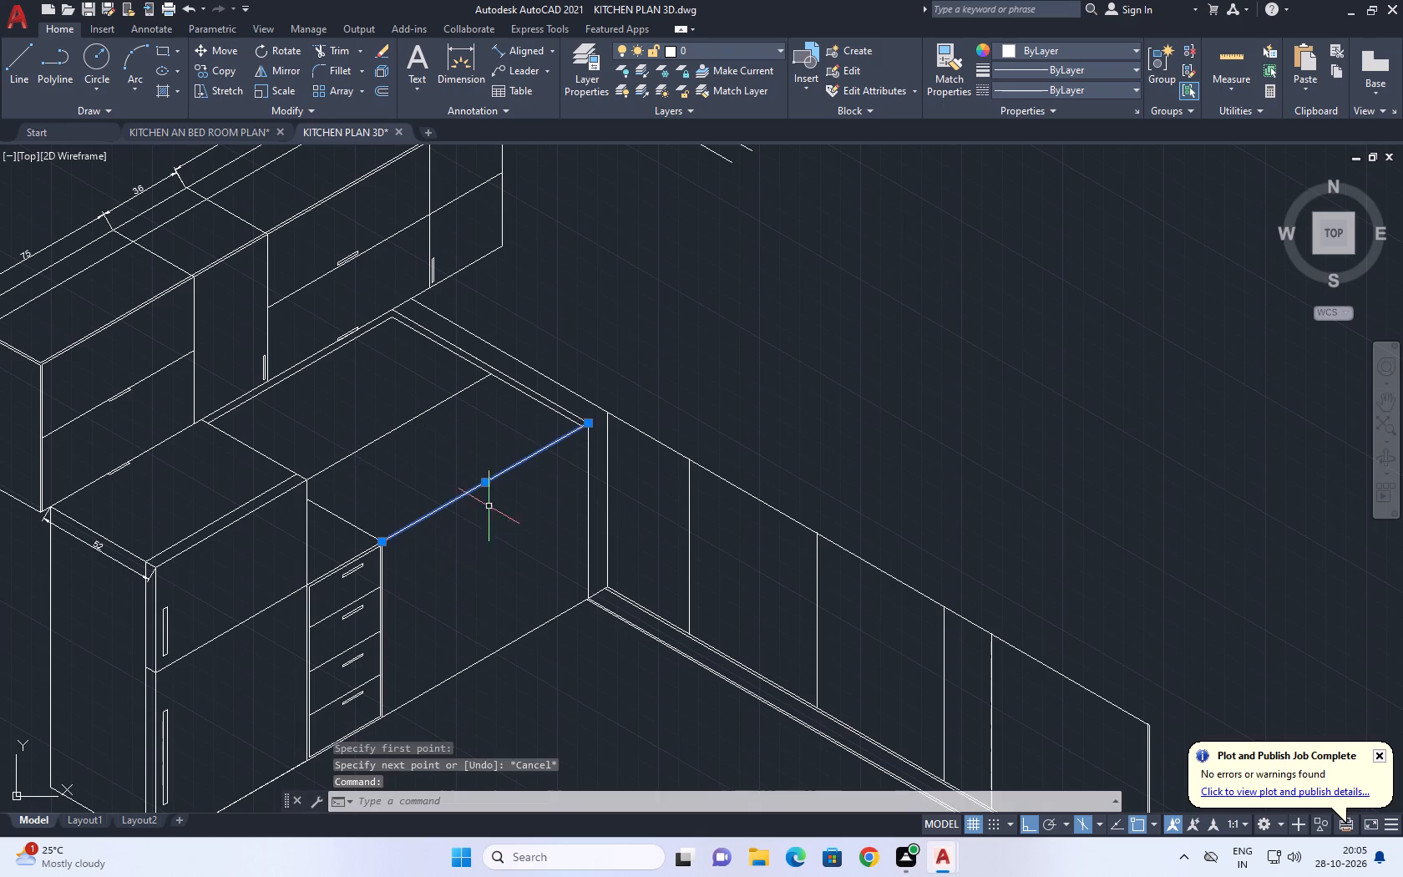
pyautogui.write('L')
pyautogui.press('space')
pyautogui.click(488, 484)
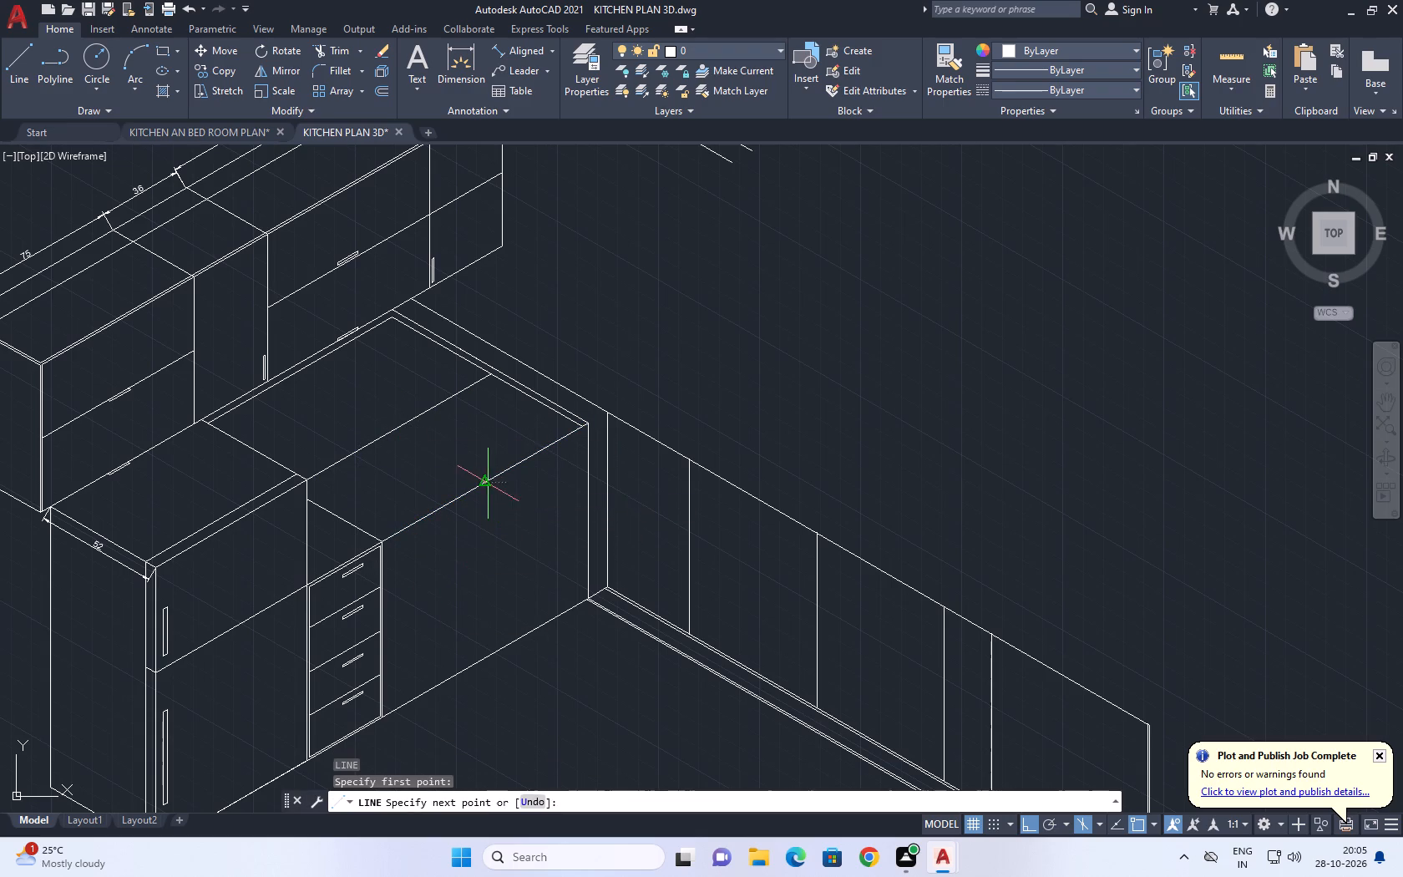
pyautogui.click(494, 693)
pyautogui.press('space')
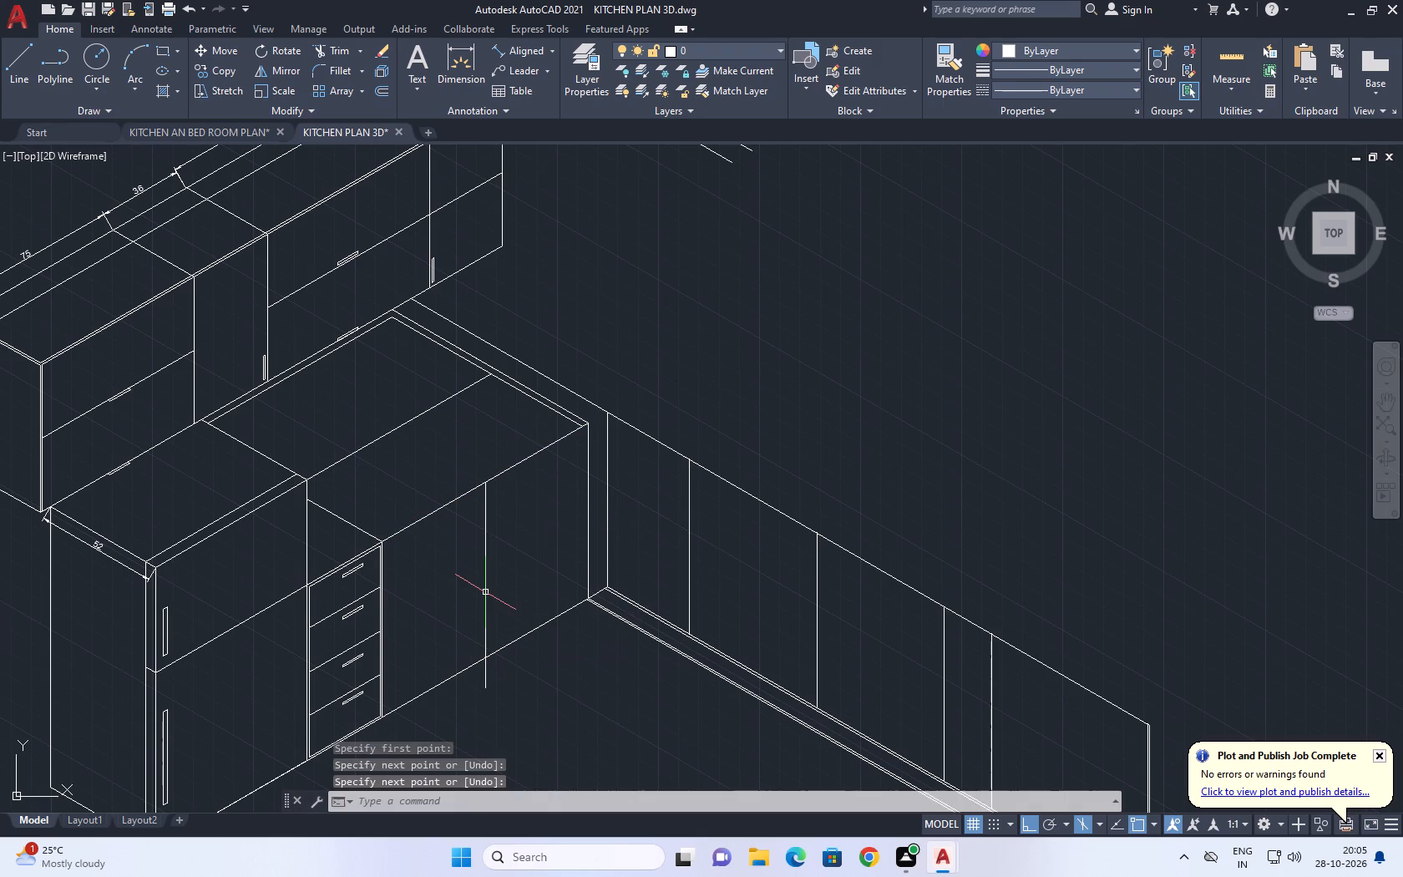
pyautogui.write('TR')
pyautogui.press('space')
pyautogui.click(486, 671)
pyautogui.press('Escape')
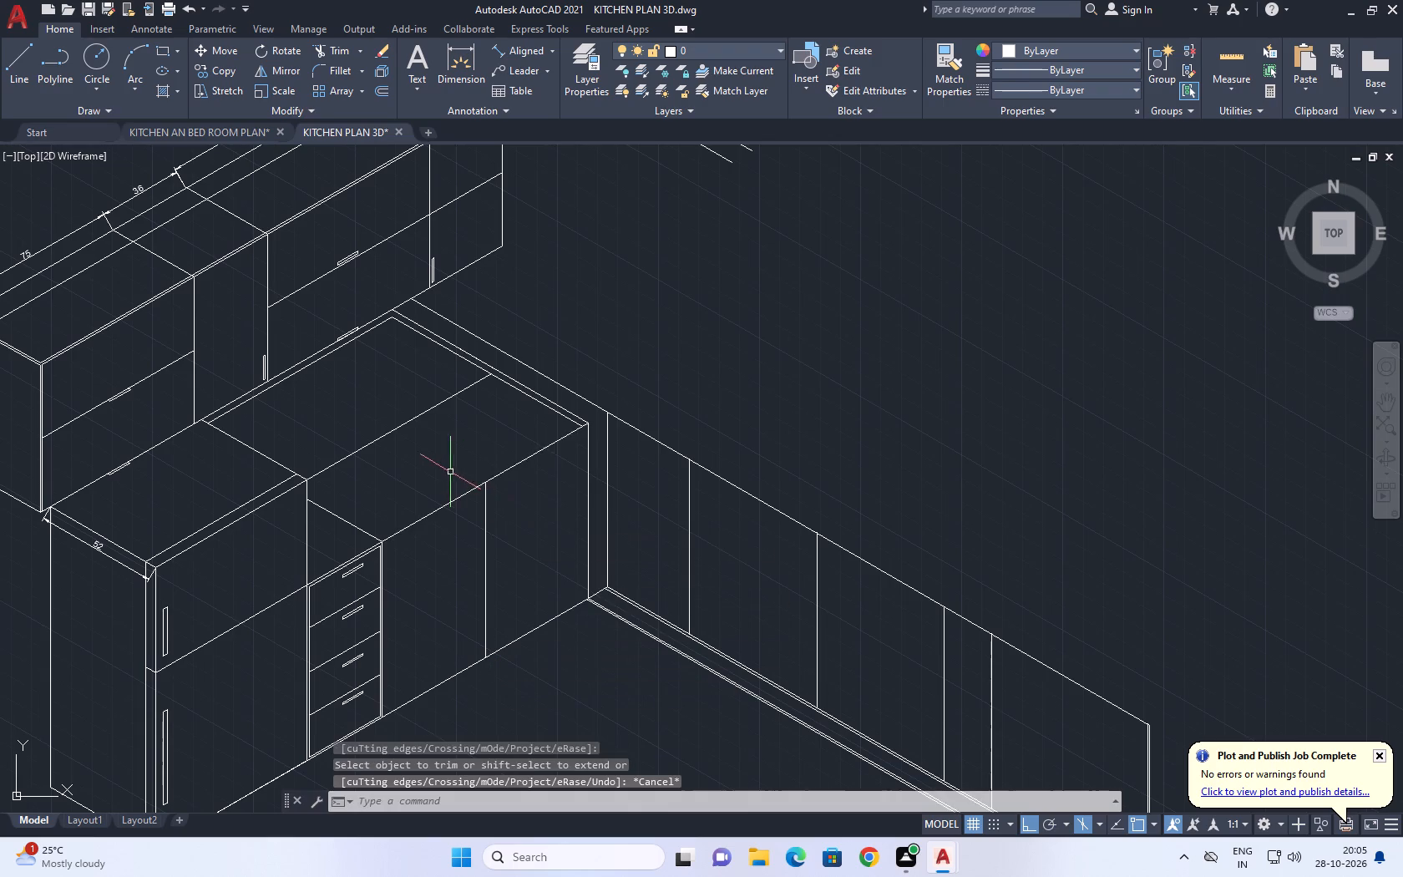
# Delete the inner 30° countertop line running from the tall cabinet's corner across the countertop.
pyautogui.moveTo(453, 472); pyautogui.dragTo(565, 494, button='middle')
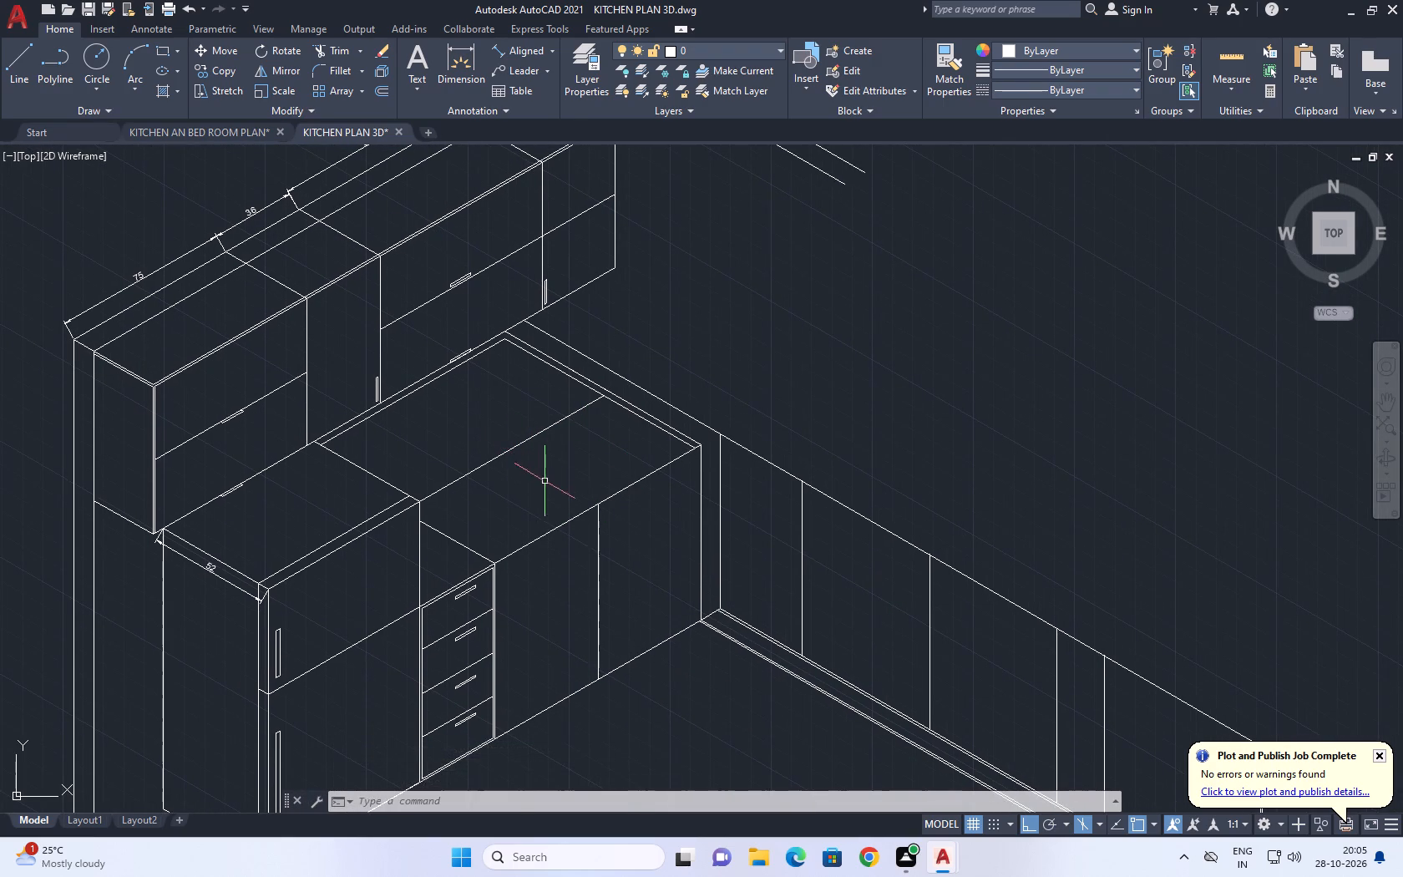
pyautogui.click(543, 438)
pyautogui.click(524, 428)
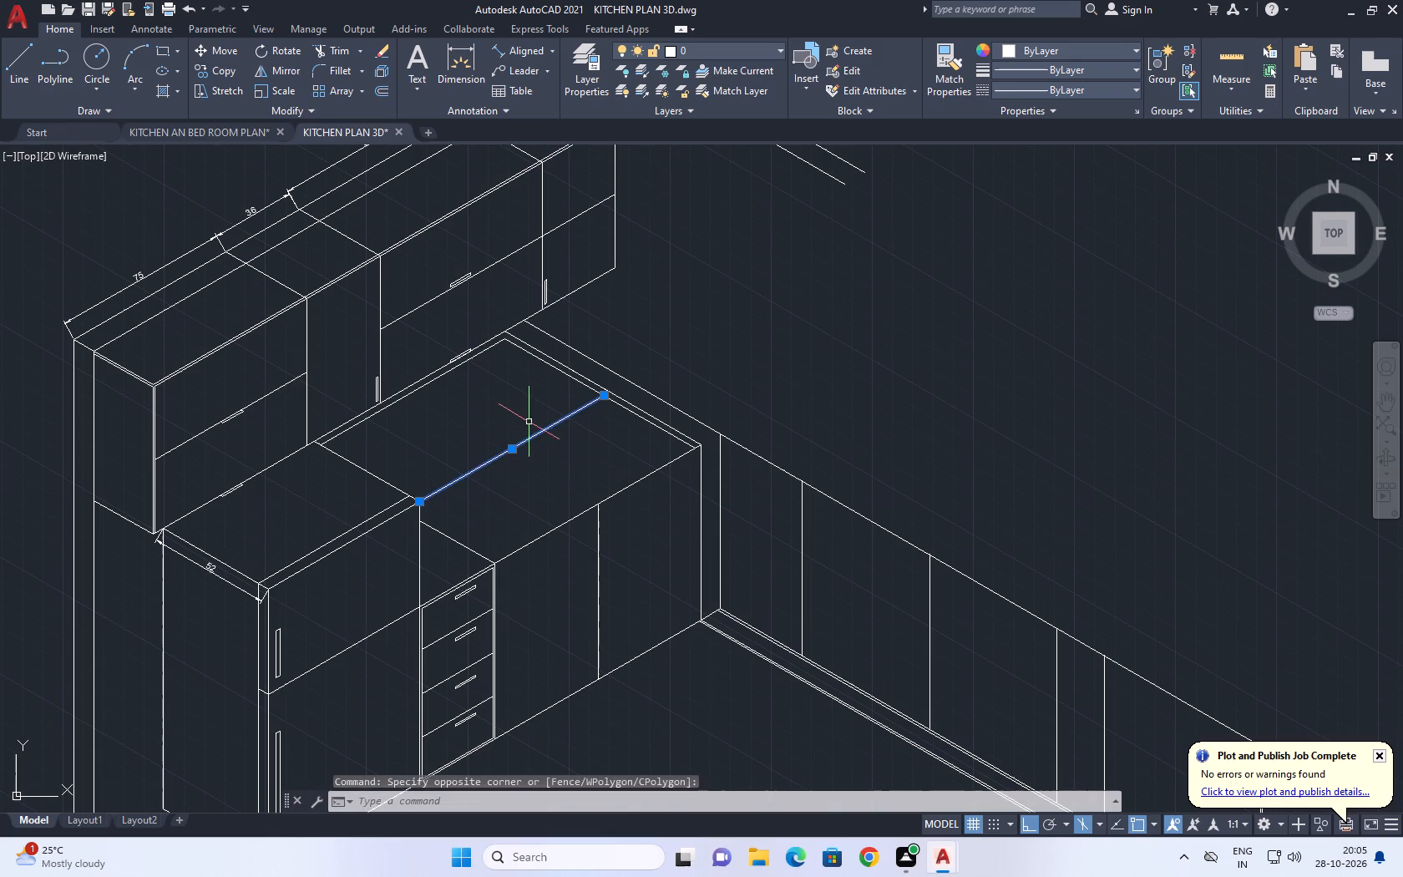
pyautogui.press('Delete')
# Divide the front countertop edge between the drawer stack and the far corner into 3 segments.
pyautogui.scroll(-1, 578, 484)
pyautogui.moveTo(596, 423); pyautogui.dragTo(609, 457, button='middle')
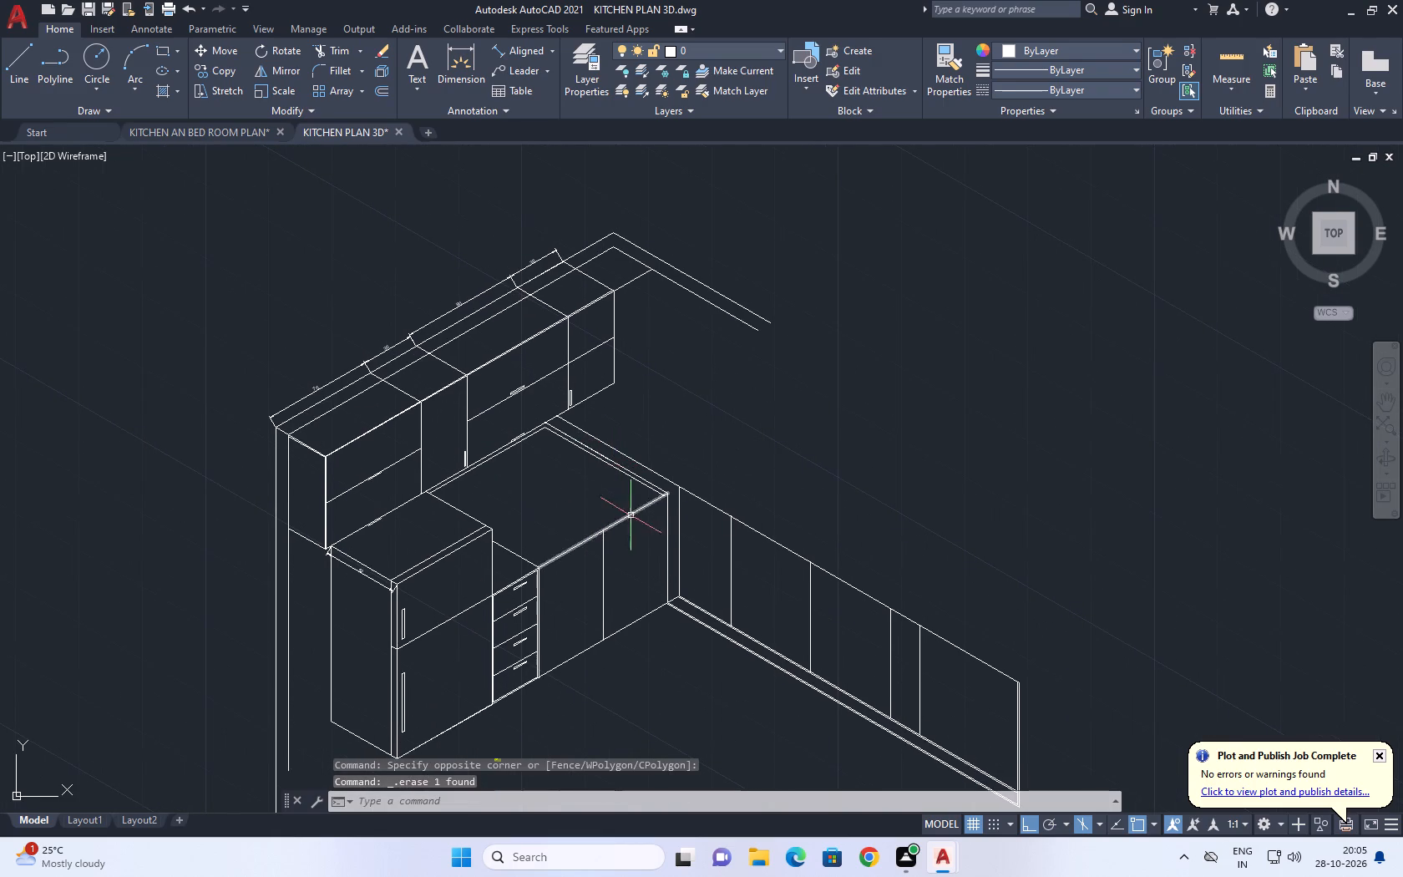
pyautogui.moveTo(670, 531); pyautogui.dragTo(625, 408, button='middle')
pyautogui.scroll(1, 497, 441)
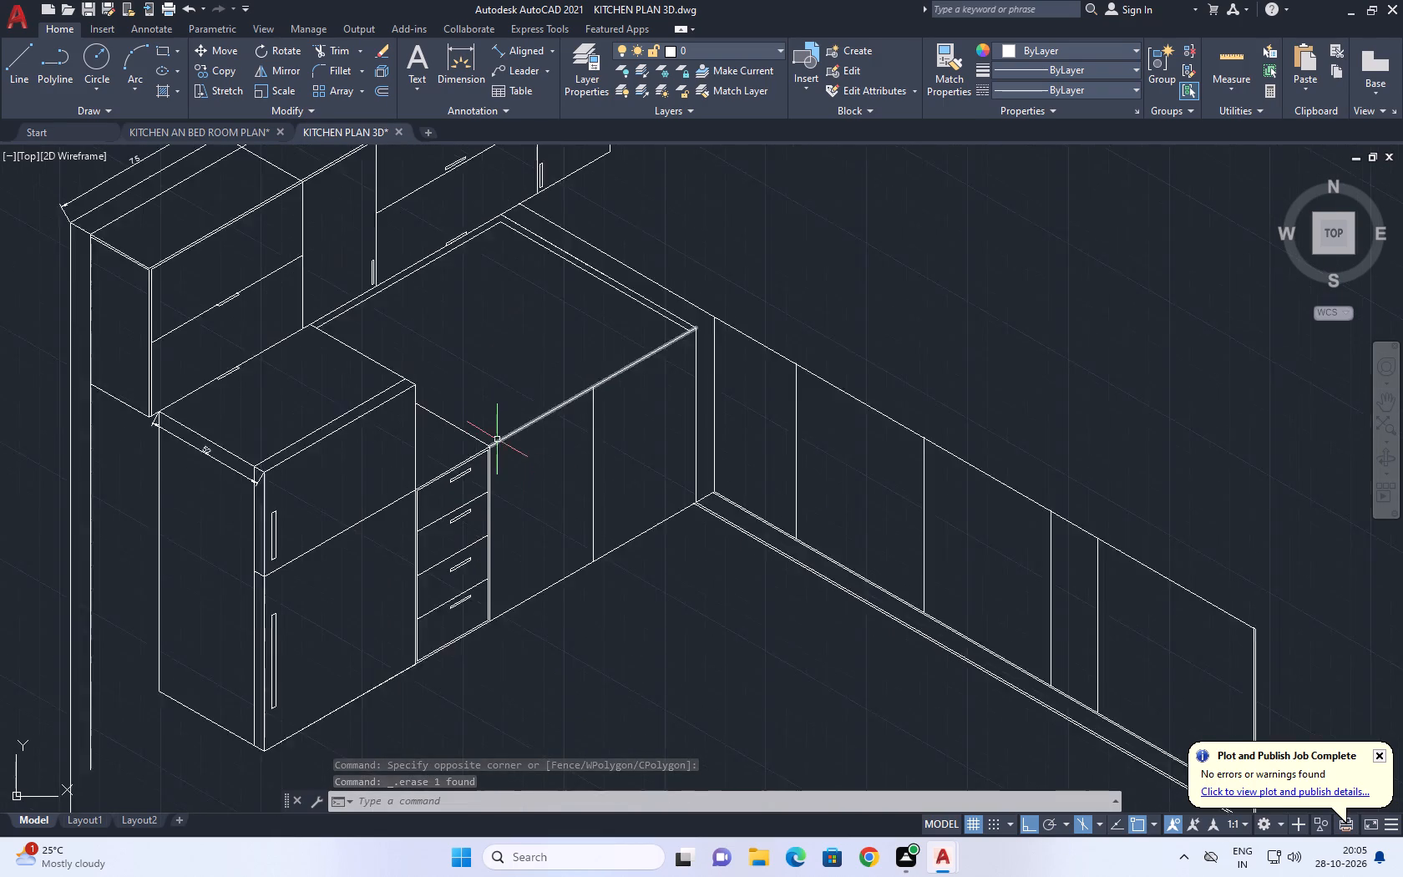
pyautogui.scroll(1, 497, 439)
pyautogui.scroll(-2, 504, 403)
pyautogui.moveTo(529, 377); pyautogui.dragTo(593, 506, button='middle')
pyautogui.scroll(2, 595, 512)
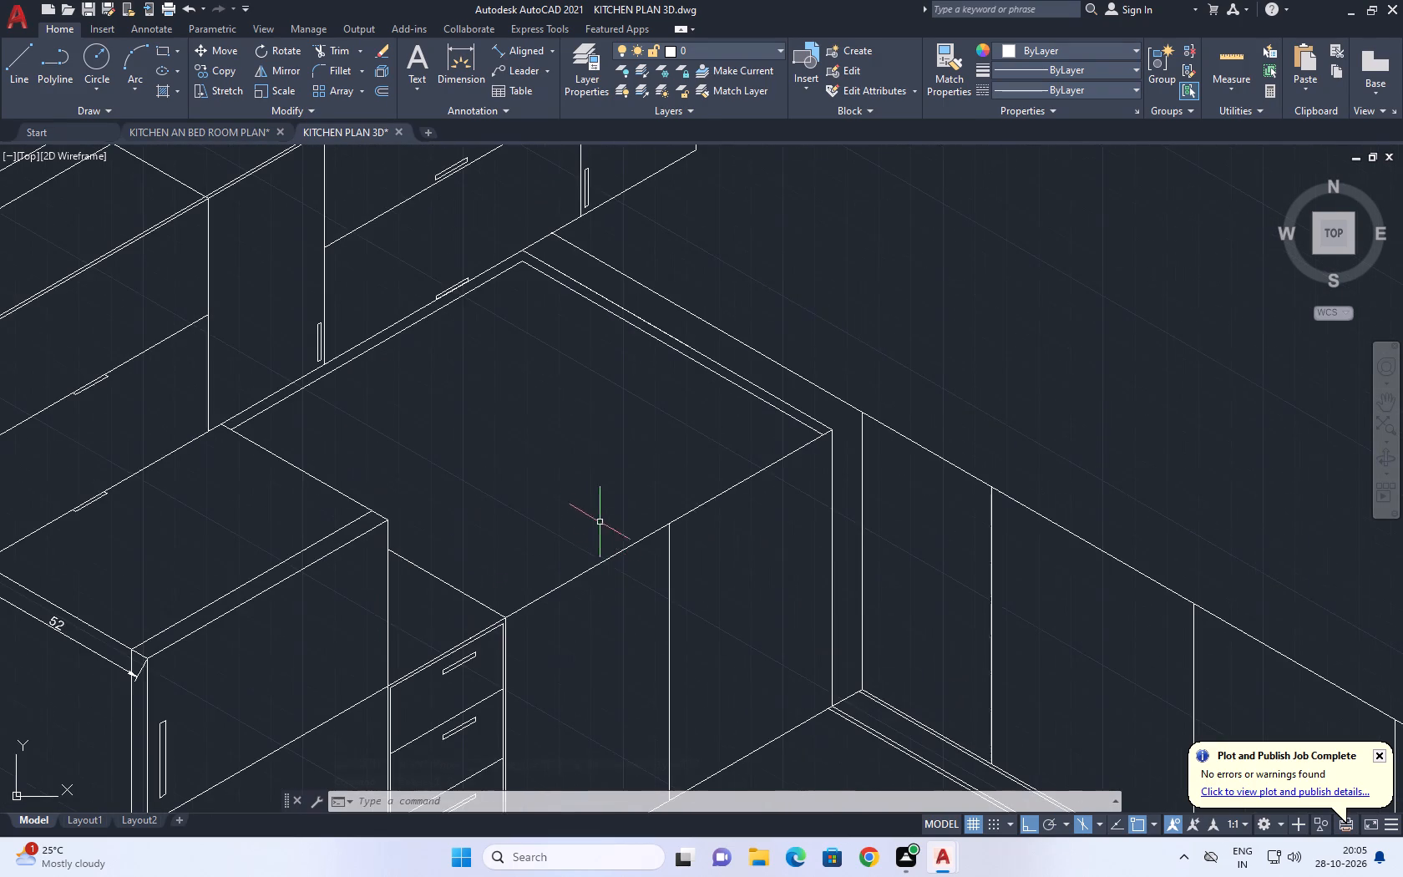
pyautogui.click(607, 567)
pyautogui.click(576, 537)
pyautogui.press('d')
pyautogui.press('i')
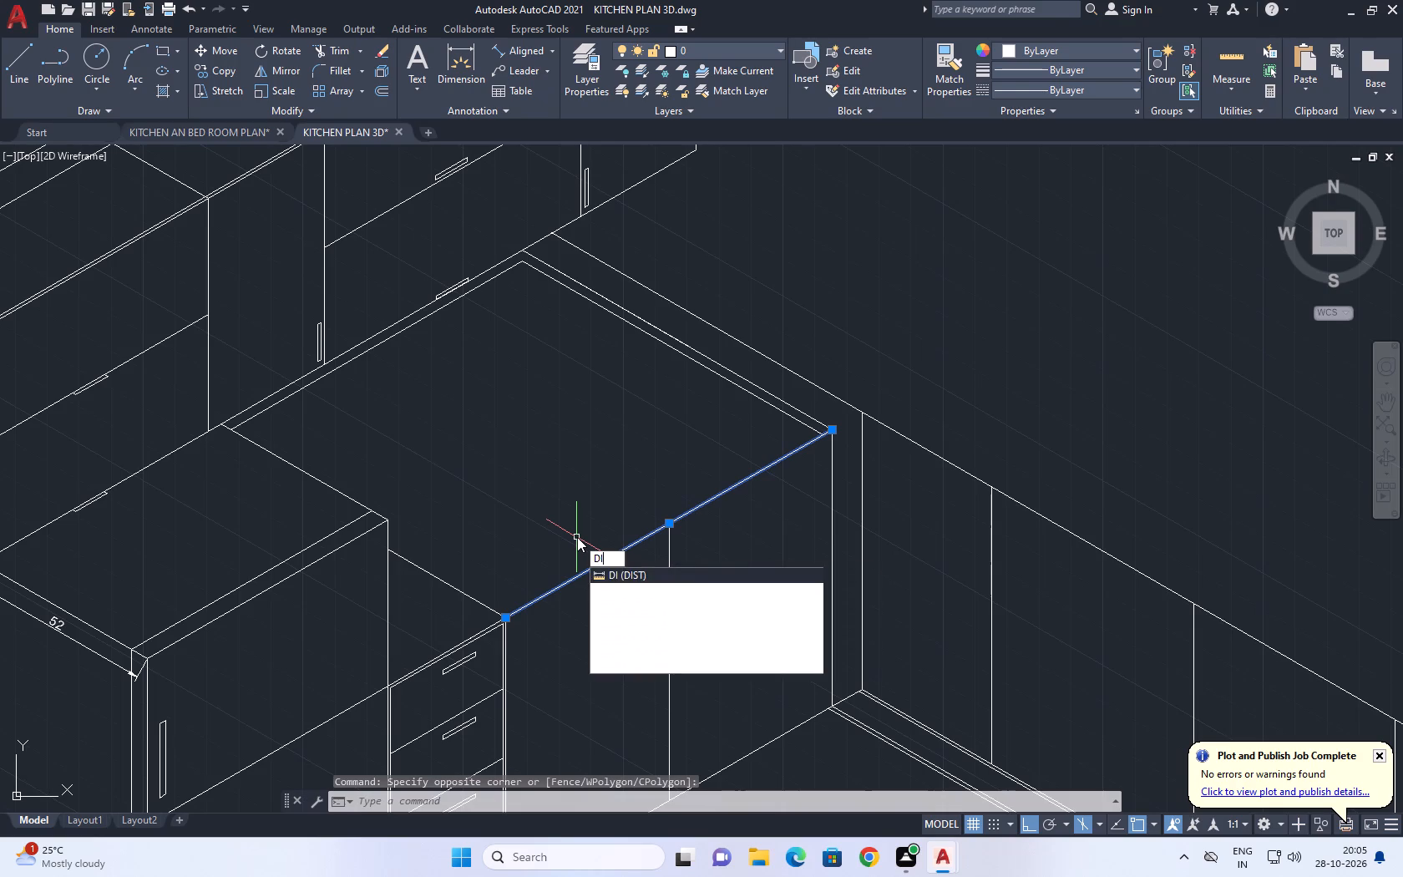
pyautogui.write('V')
pyautogui.press('space')
pyautogui.click(586, 574)
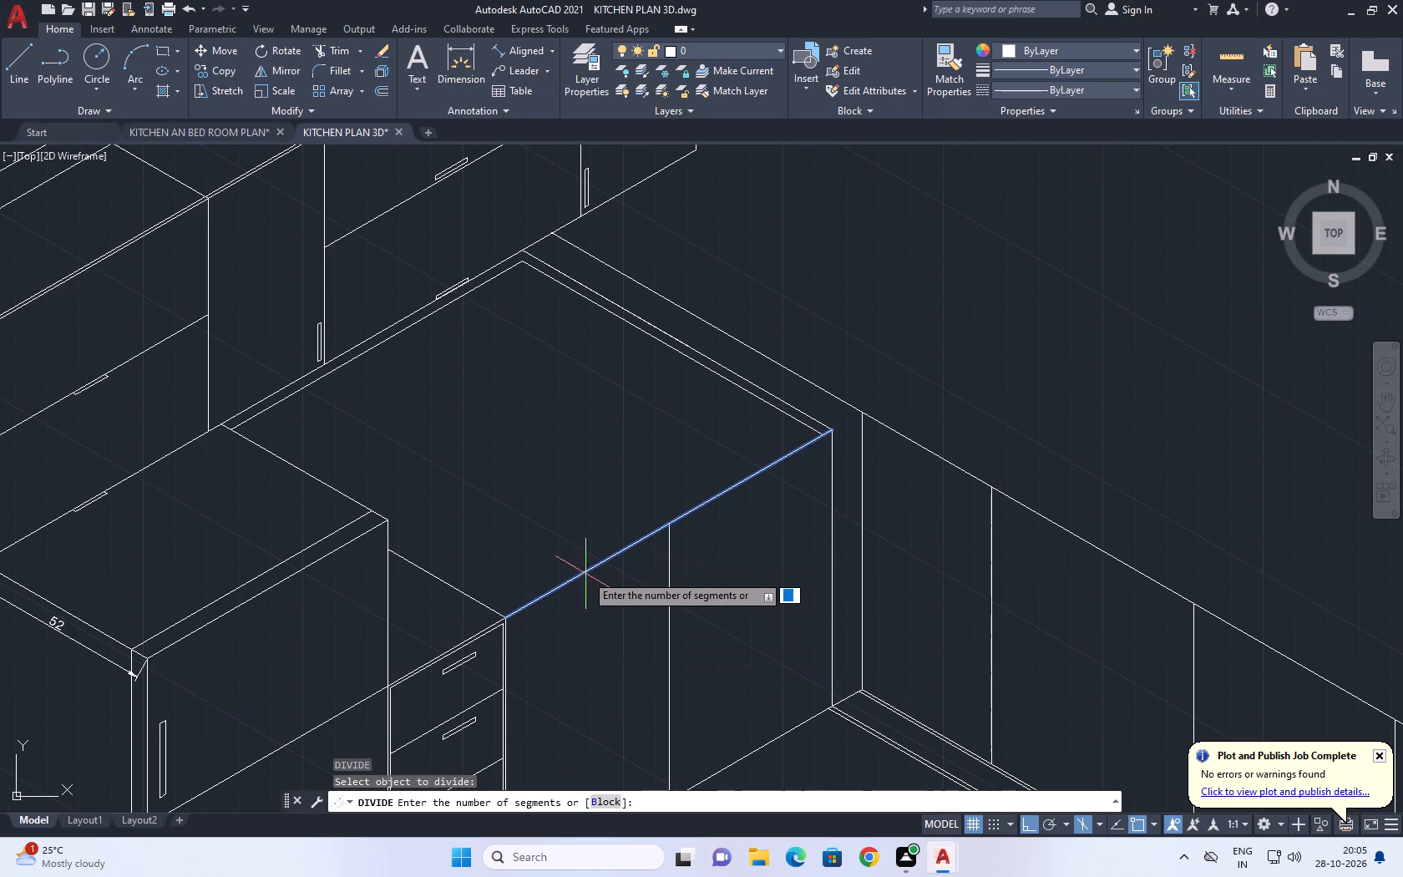
pyautogui.write('3')
pyautogui.press('space')
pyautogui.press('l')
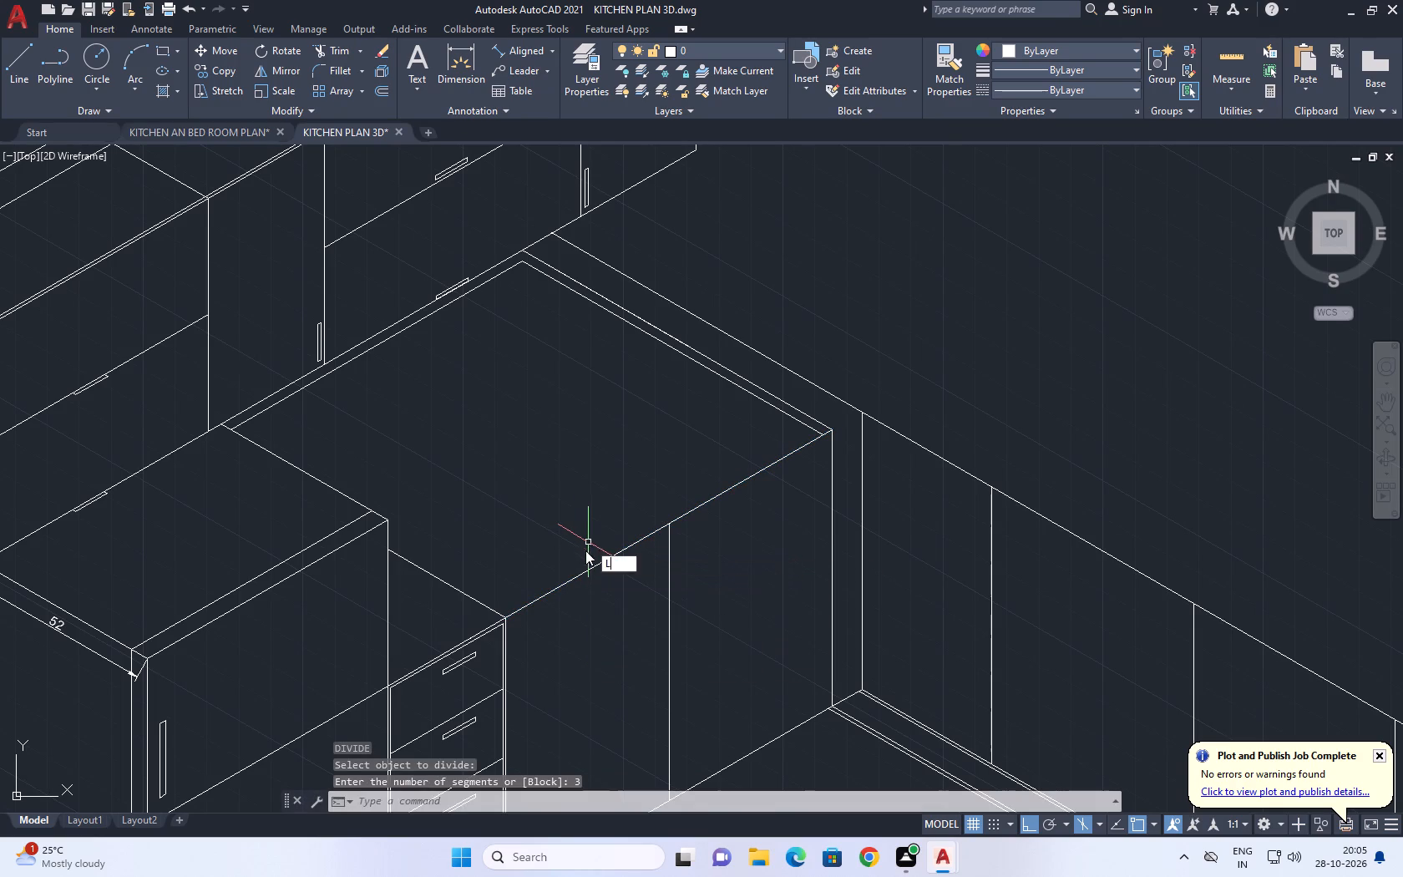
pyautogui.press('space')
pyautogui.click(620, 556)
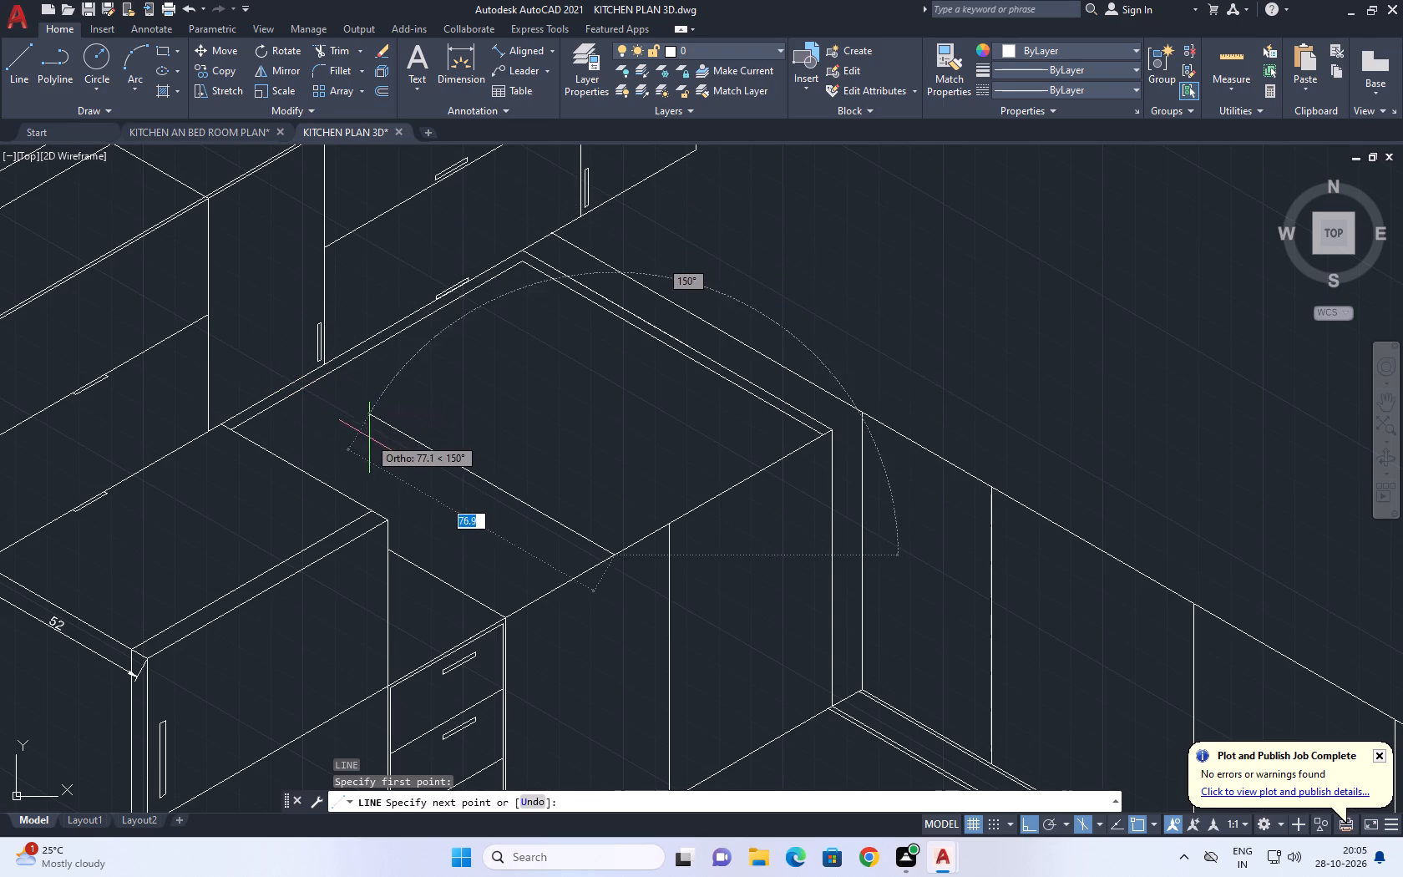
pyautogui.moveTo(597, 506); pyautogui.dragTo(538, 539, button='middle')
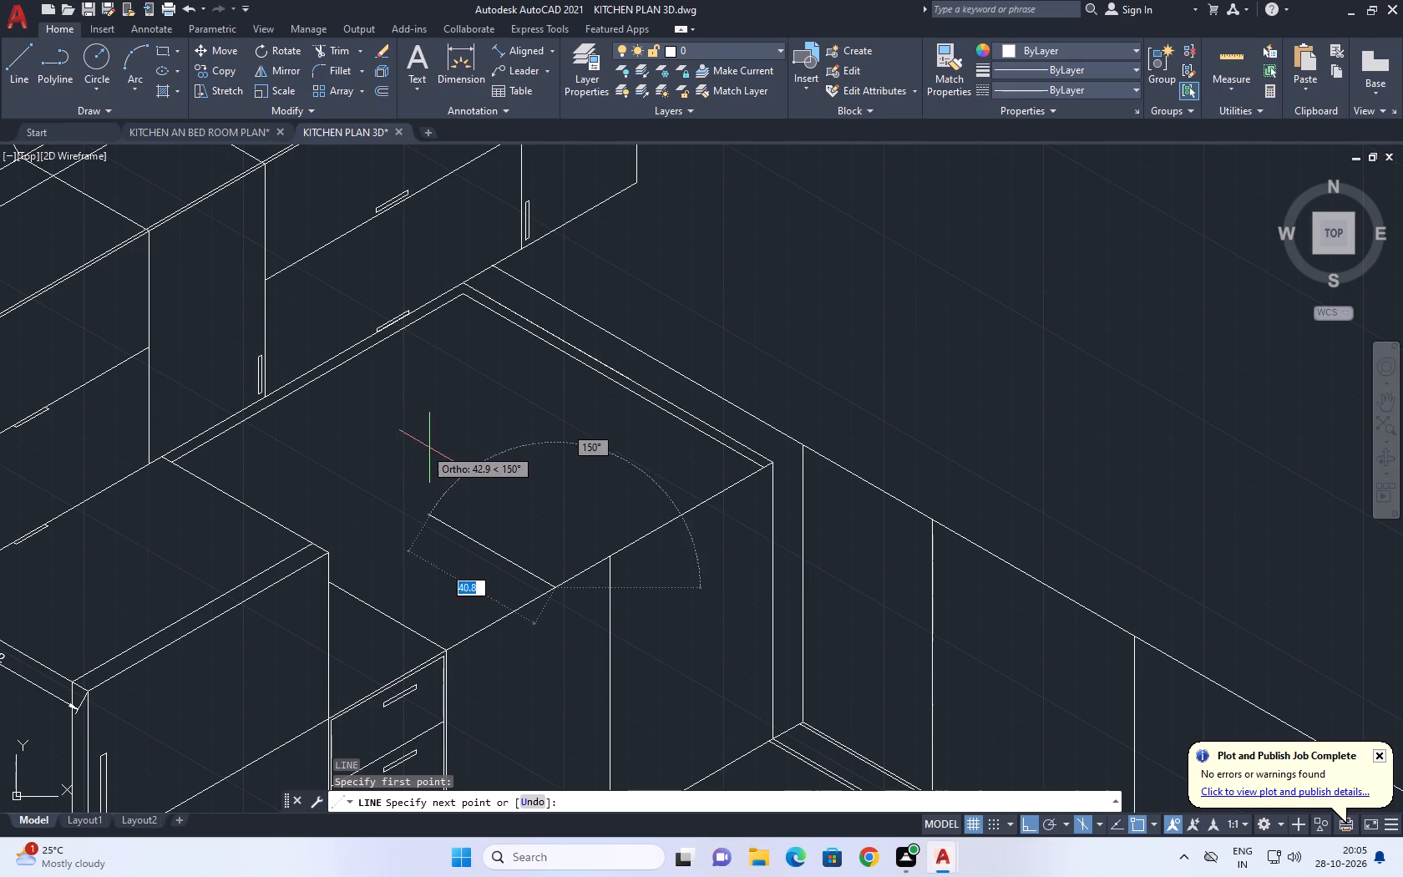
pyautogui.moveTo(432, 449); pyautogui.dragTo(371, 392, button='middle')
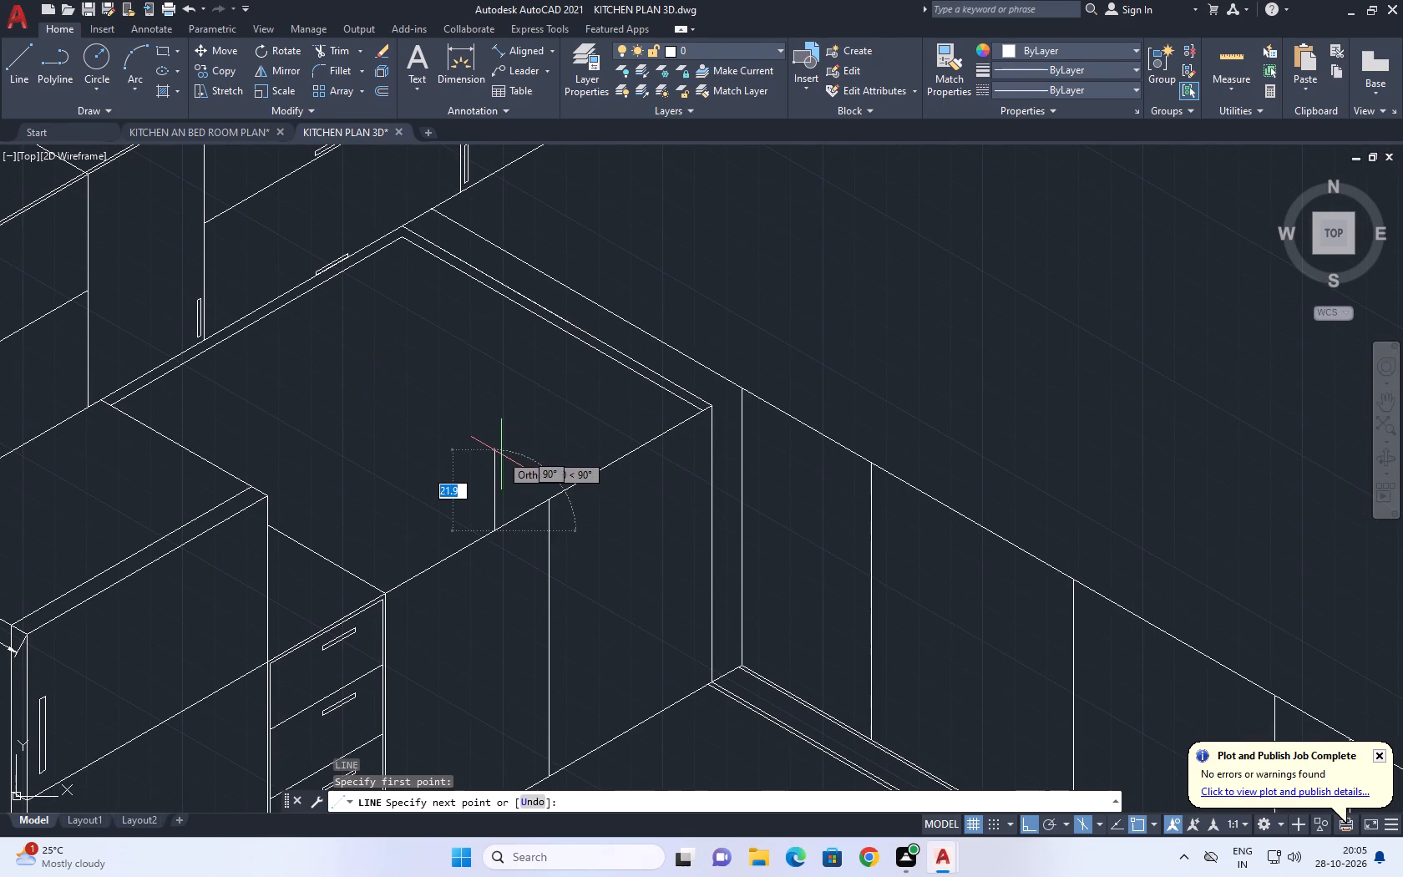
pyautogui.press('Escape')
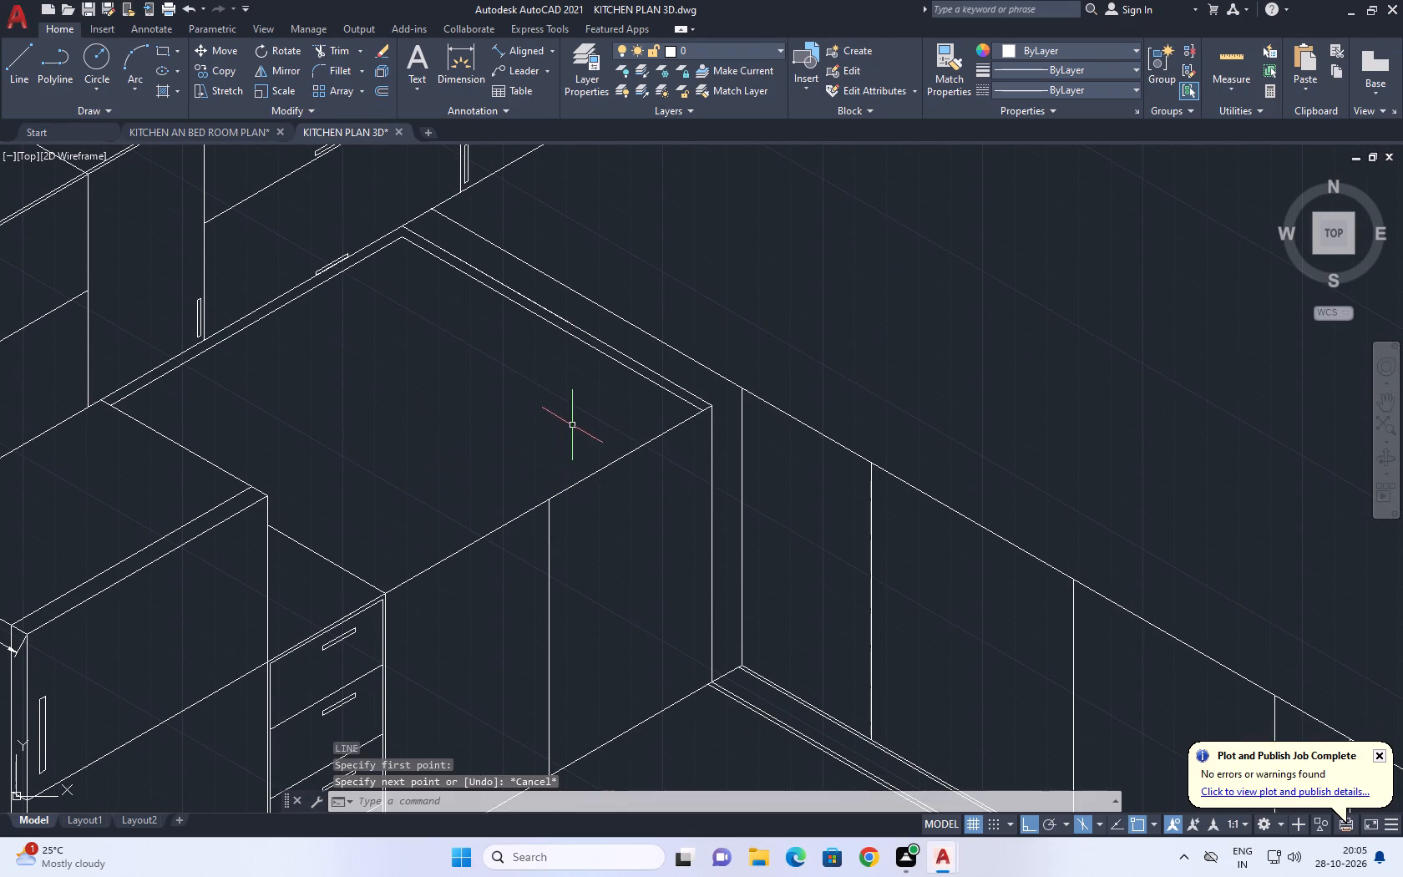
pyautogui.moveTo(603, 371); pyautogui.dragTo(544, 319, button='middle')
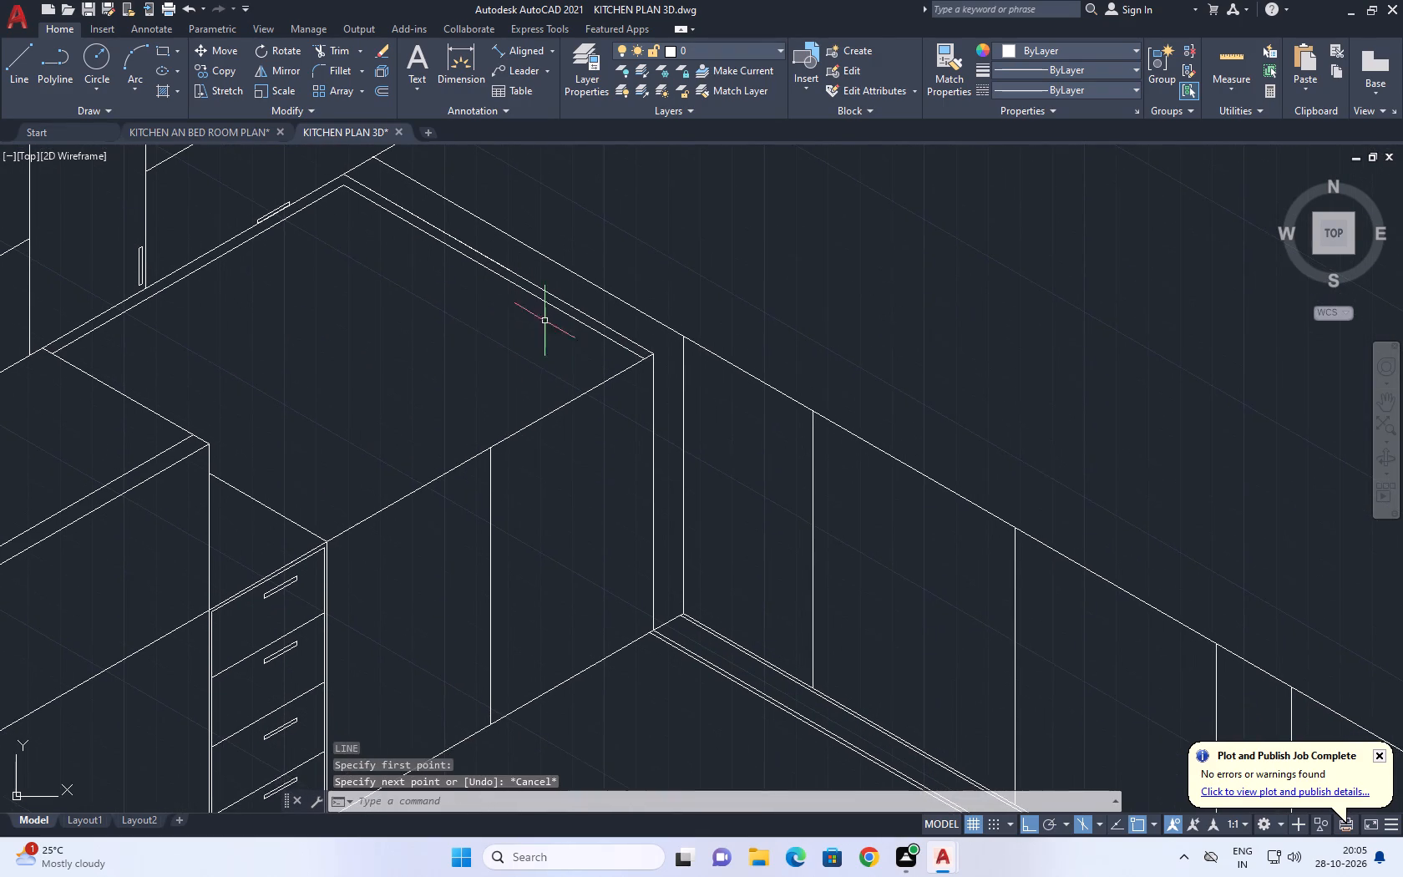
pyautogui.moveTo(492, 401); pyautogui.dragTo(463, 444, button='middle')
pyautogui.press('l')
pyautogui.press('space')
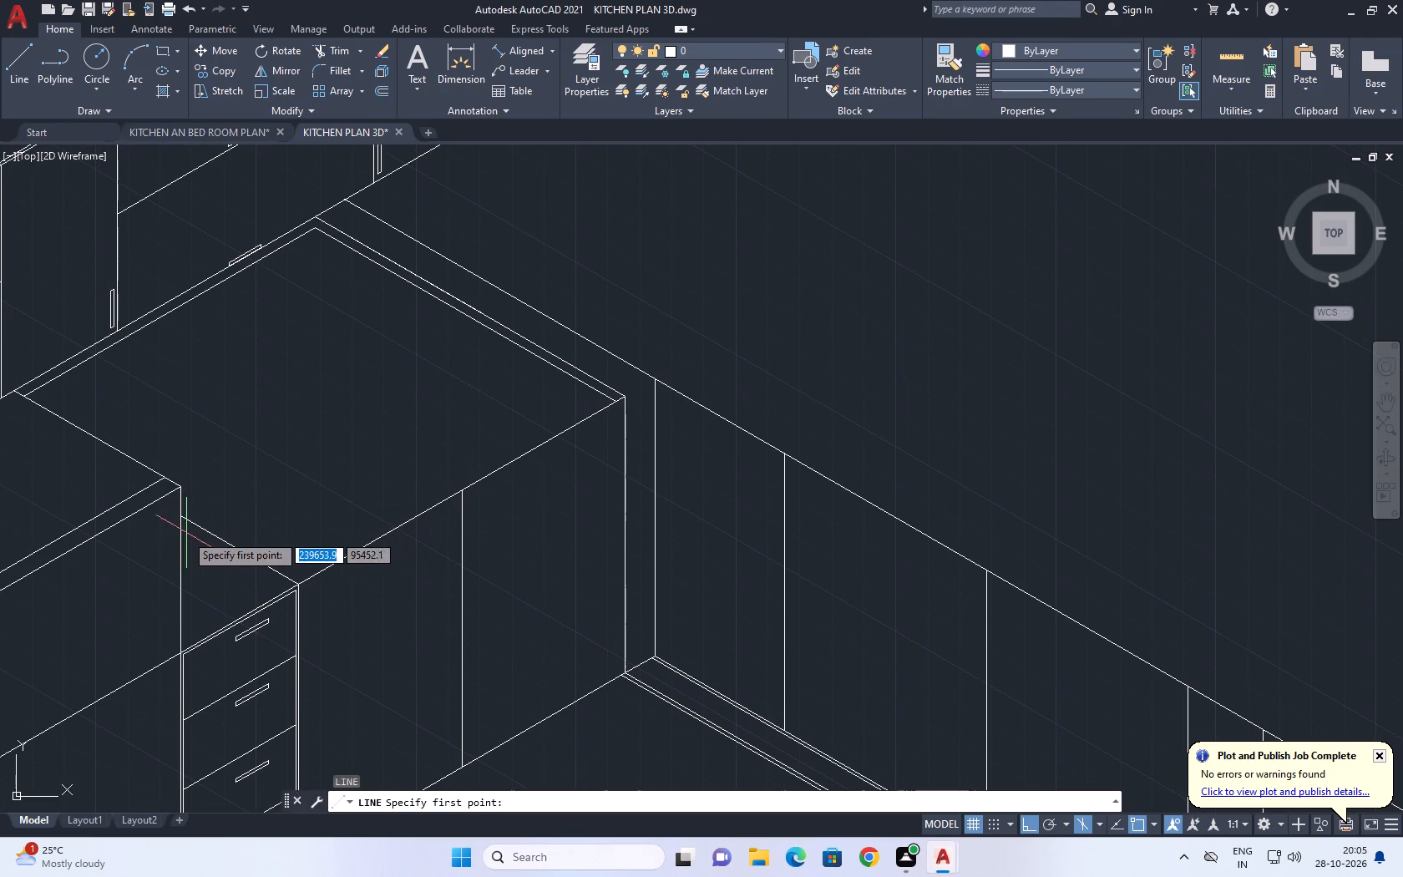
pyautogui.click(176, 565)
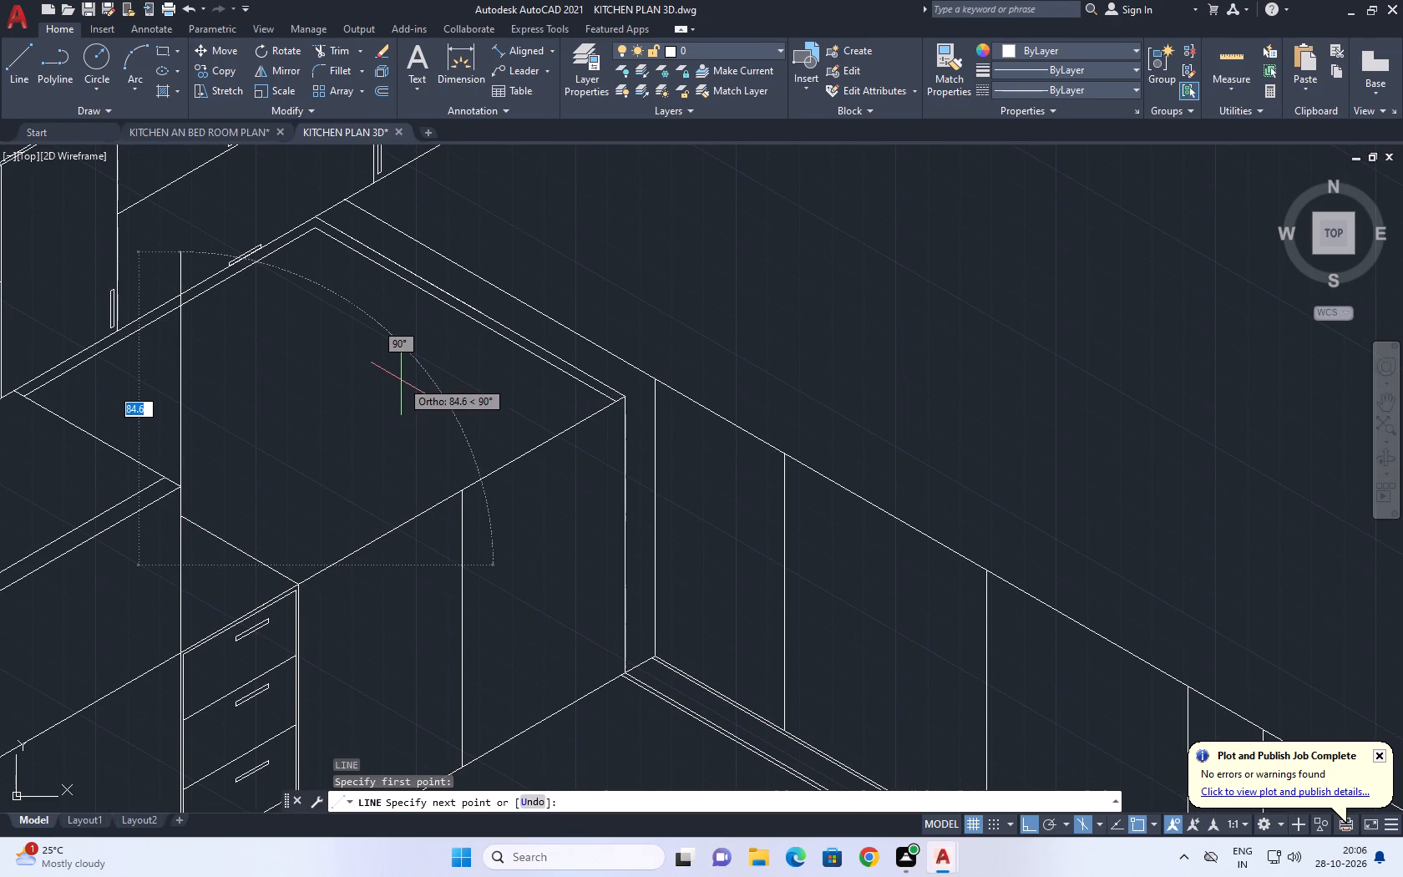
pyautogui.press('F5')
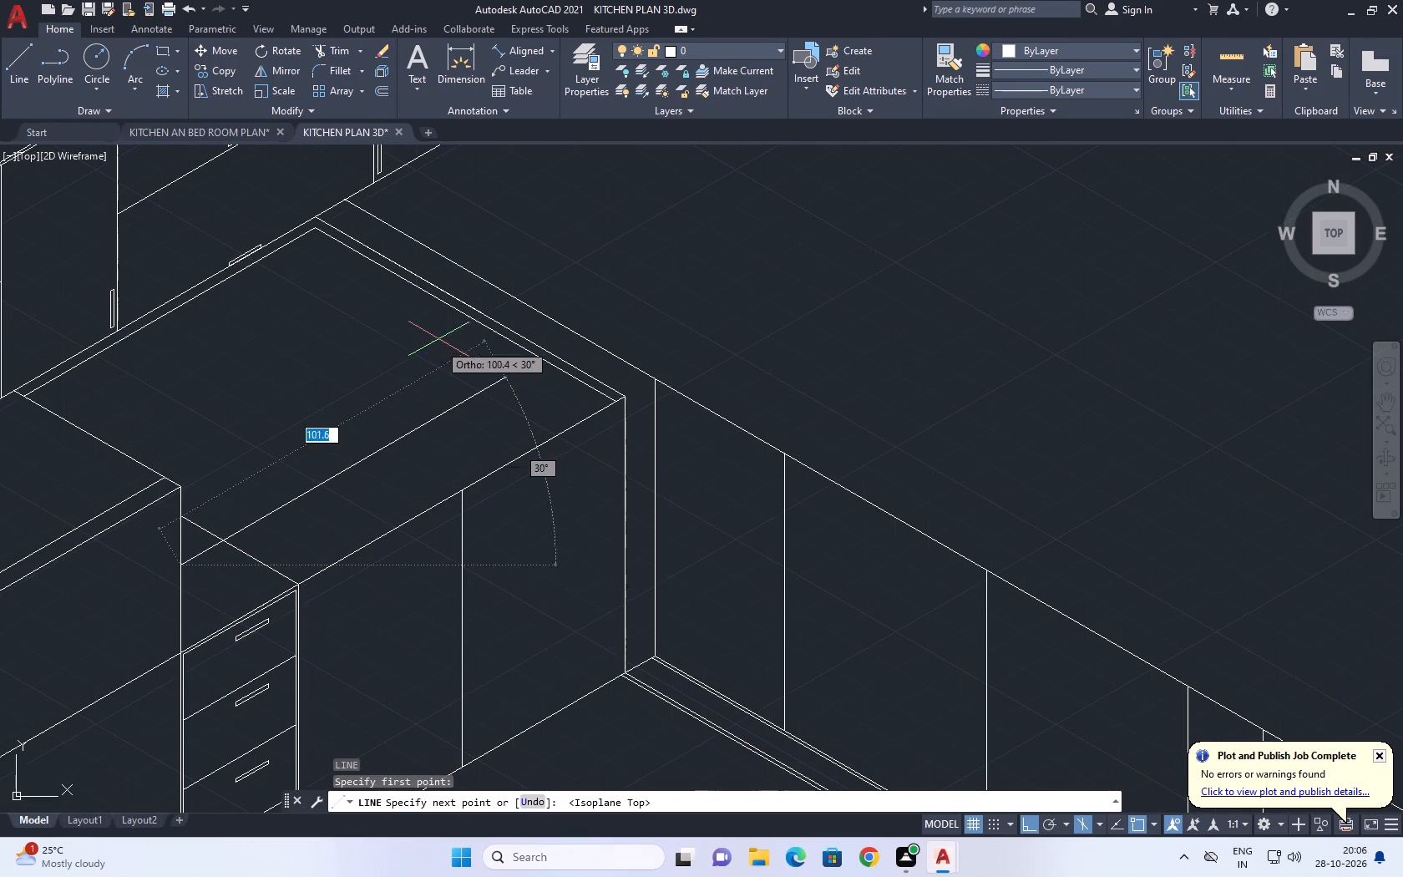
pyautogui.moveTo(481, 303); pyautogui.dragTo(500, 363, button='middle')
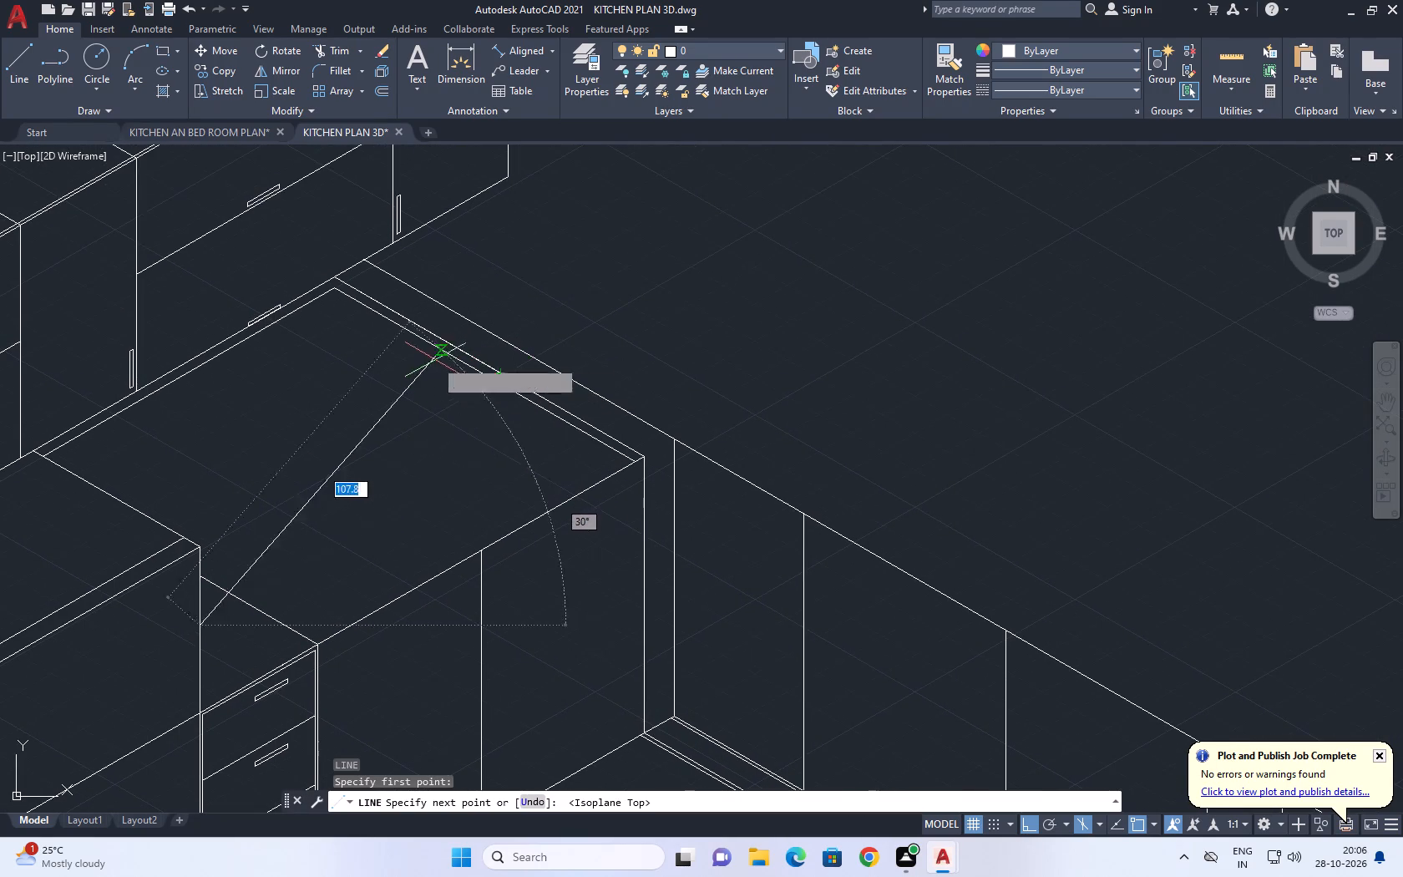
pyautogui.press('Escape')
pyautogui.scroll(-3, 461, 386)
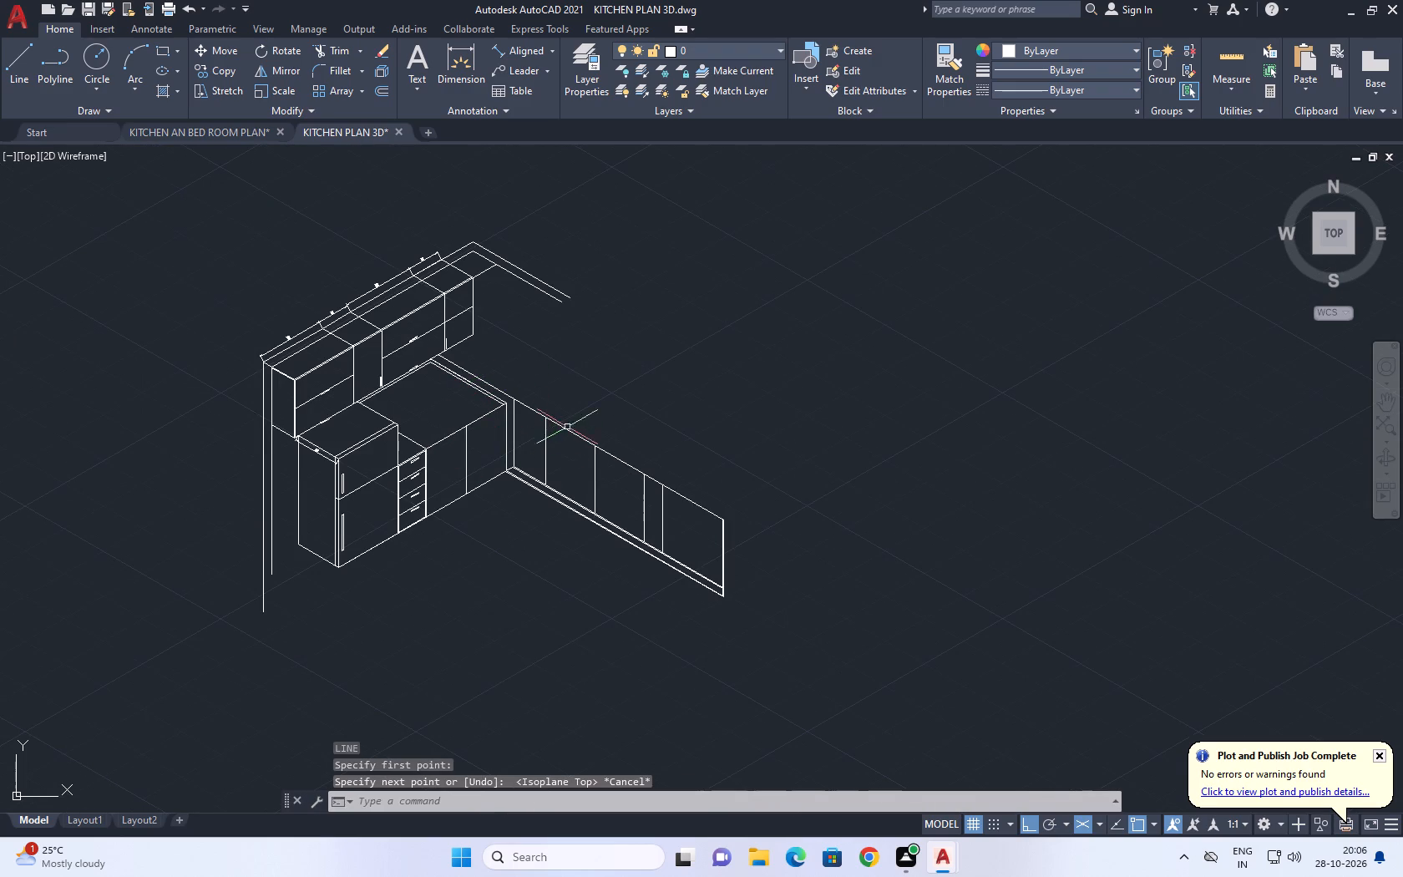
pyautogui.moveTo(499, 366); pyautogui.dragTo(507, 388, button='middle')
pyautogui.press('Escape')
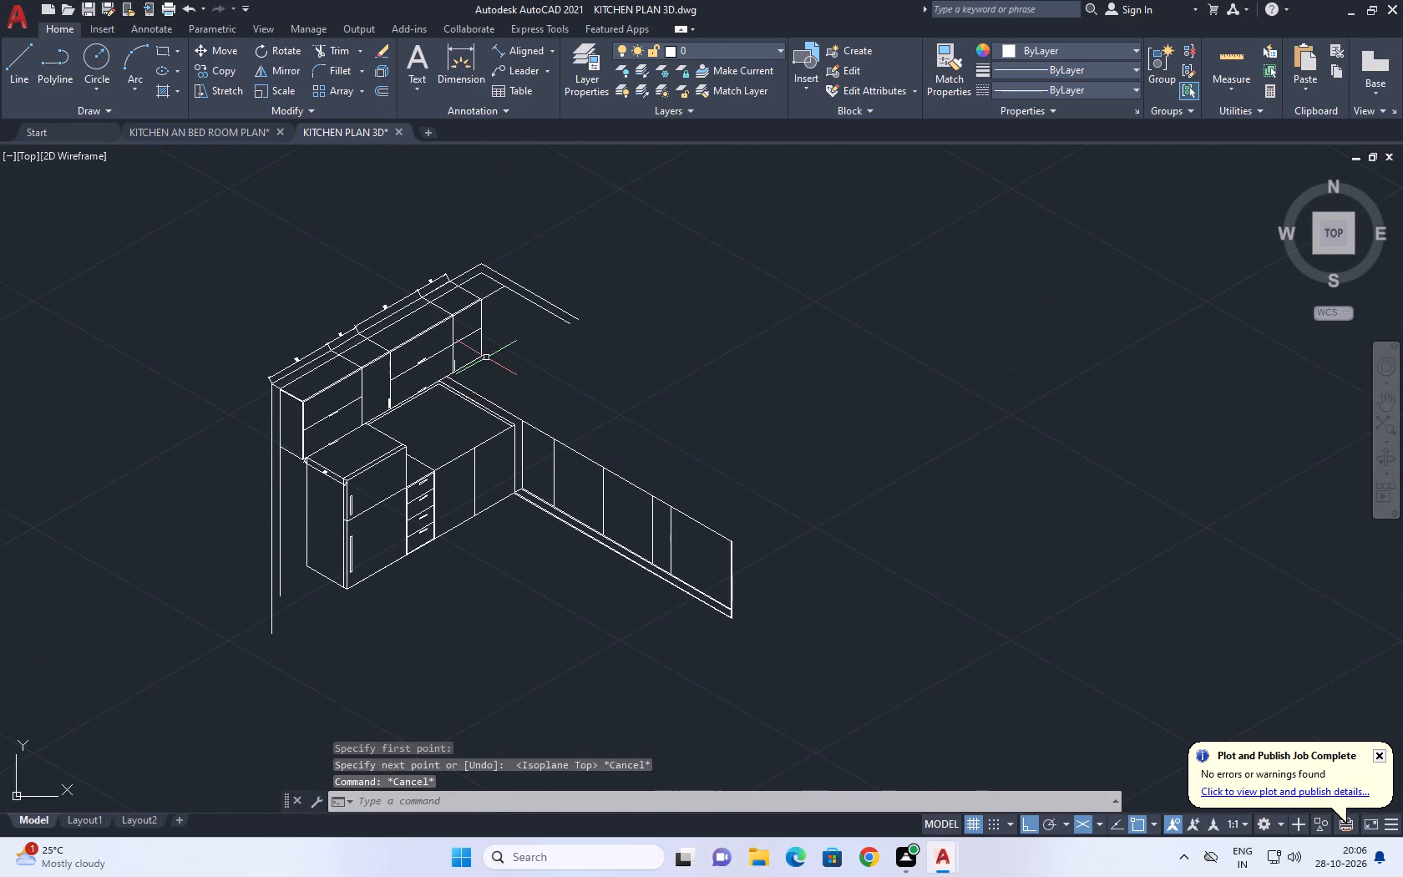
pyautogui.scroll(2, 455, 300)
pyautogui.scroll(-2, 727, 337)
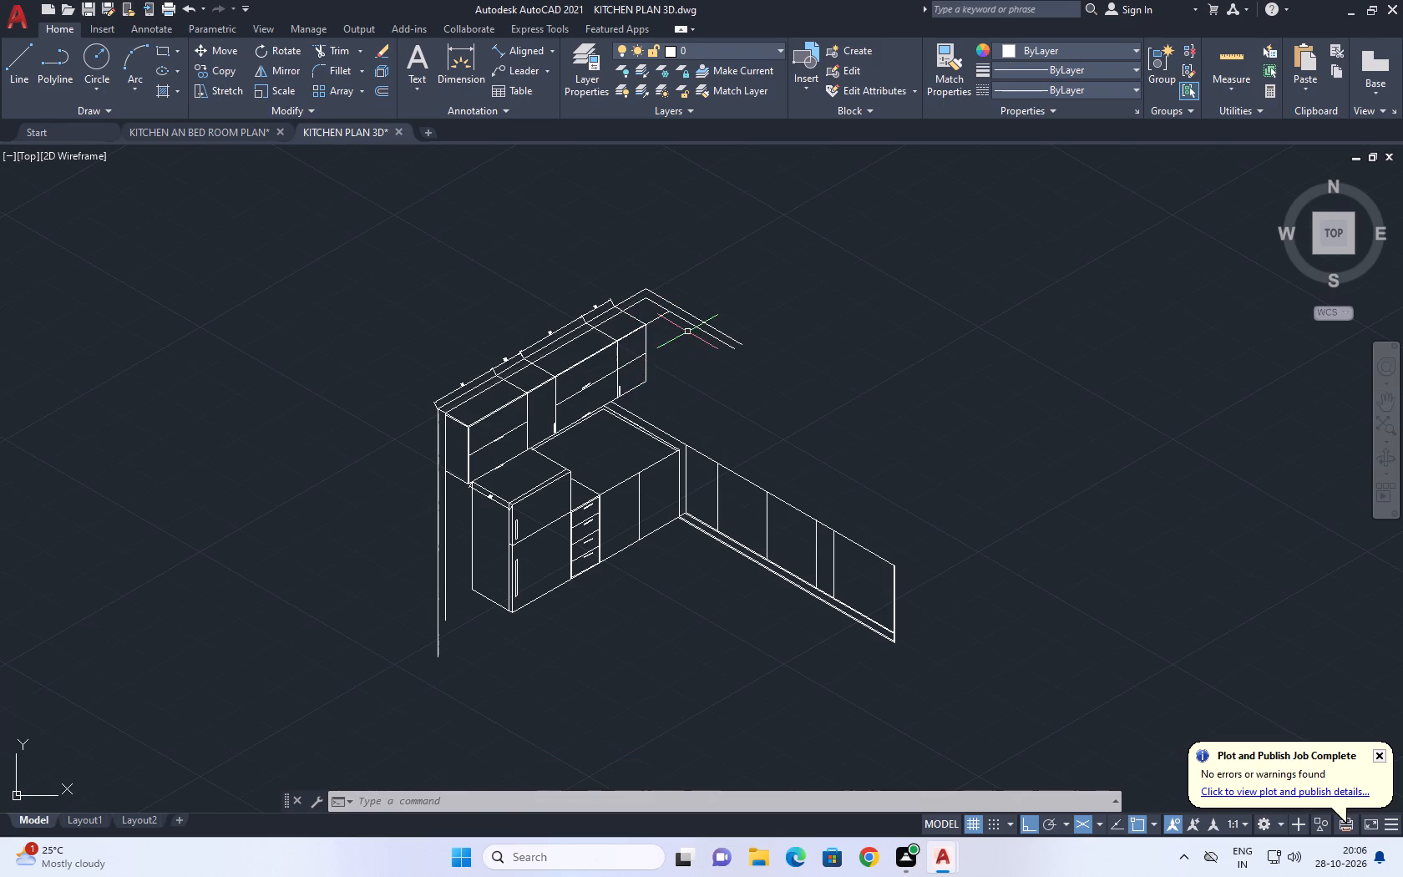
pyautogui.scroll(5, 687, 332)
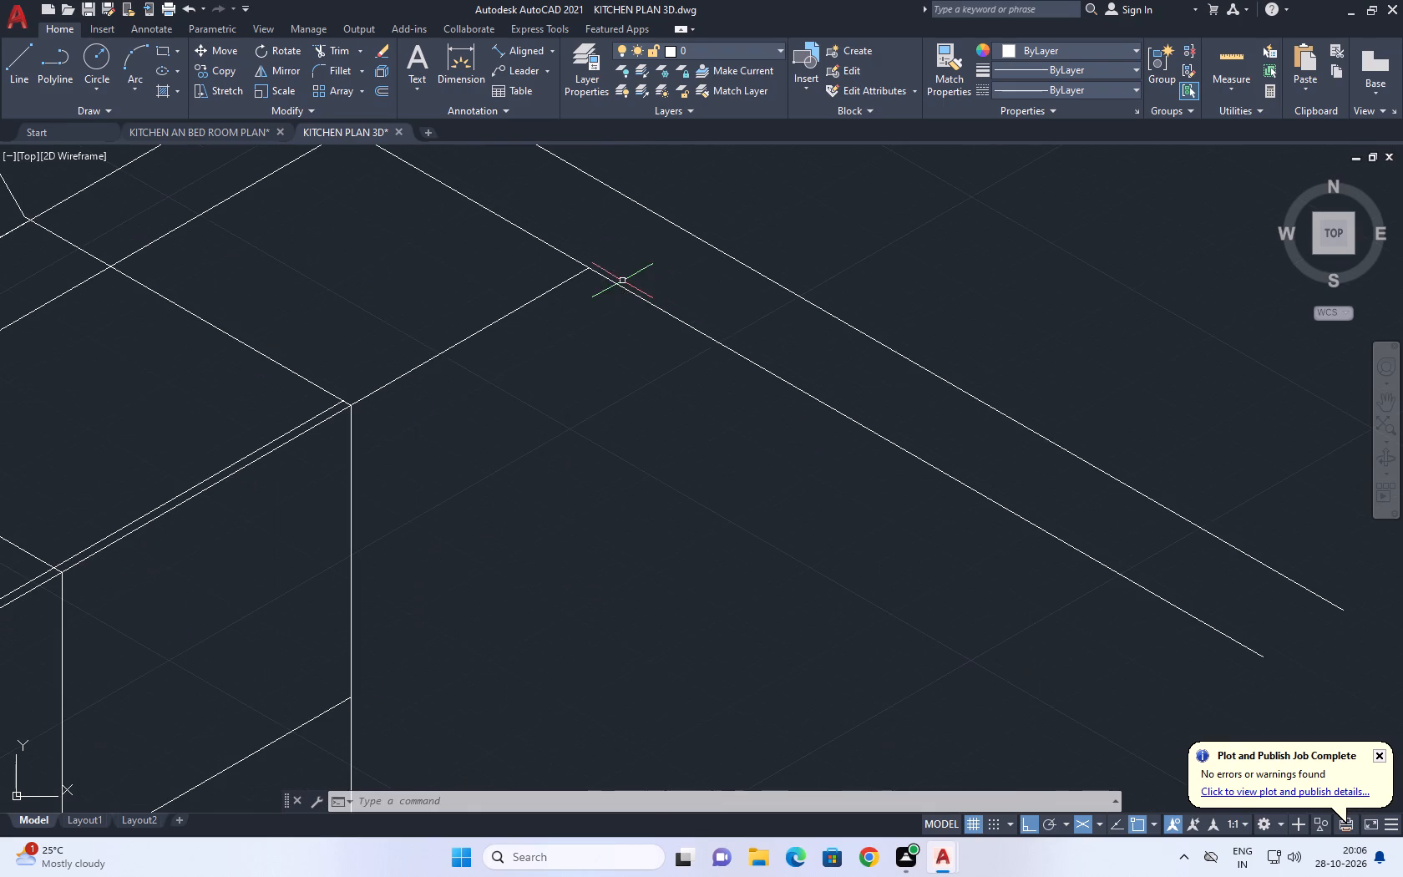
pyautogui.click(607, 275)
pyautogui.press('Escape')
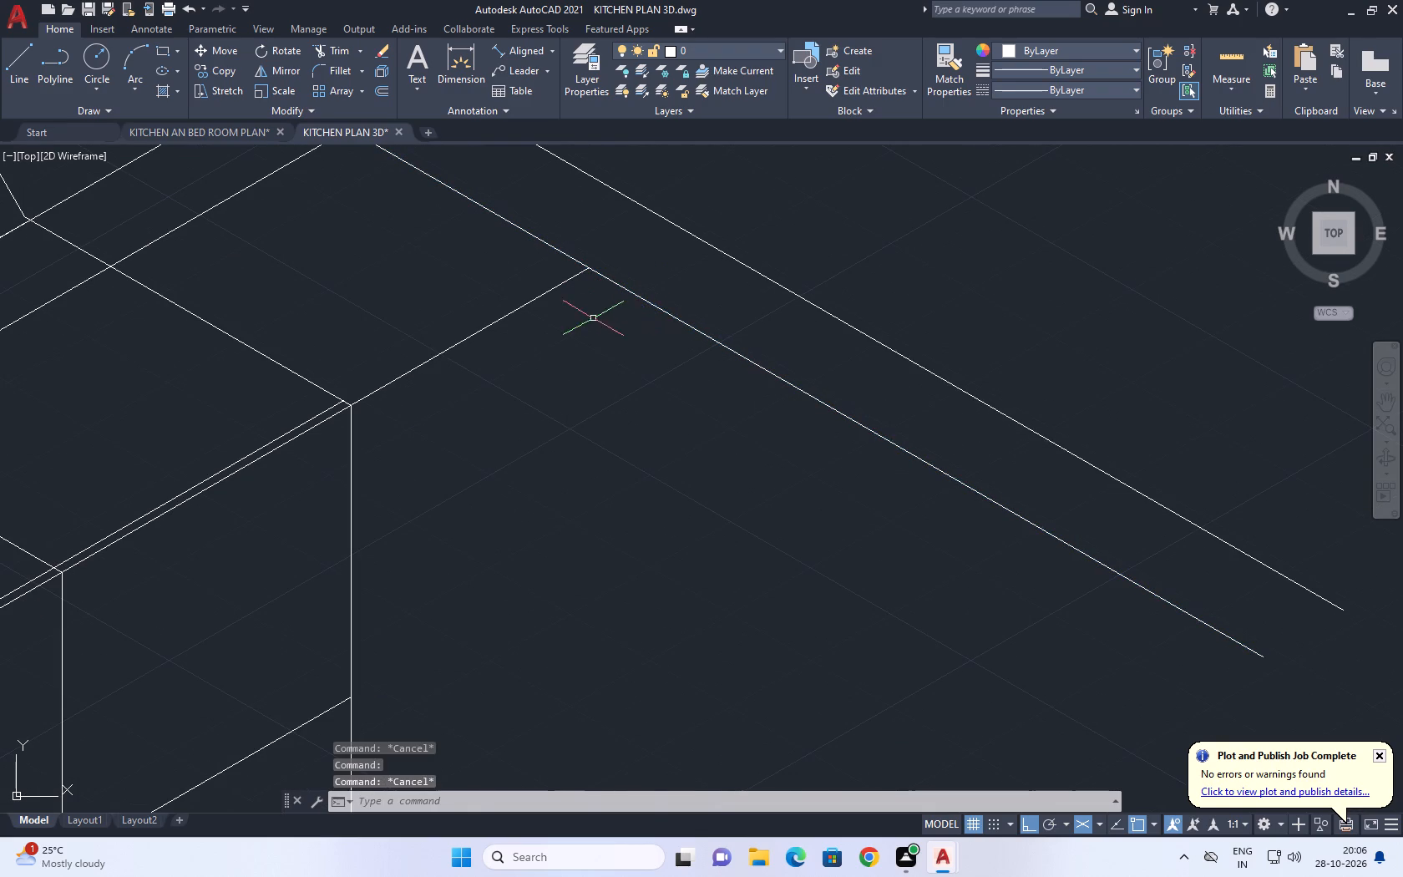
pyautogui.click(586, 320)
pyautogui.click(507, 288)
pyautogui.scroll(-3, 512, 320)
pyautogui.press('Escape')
# Draw a 30° line from the end upper cabinet's top front corner across and past both side-wall lines.
pyautogui.write('L')
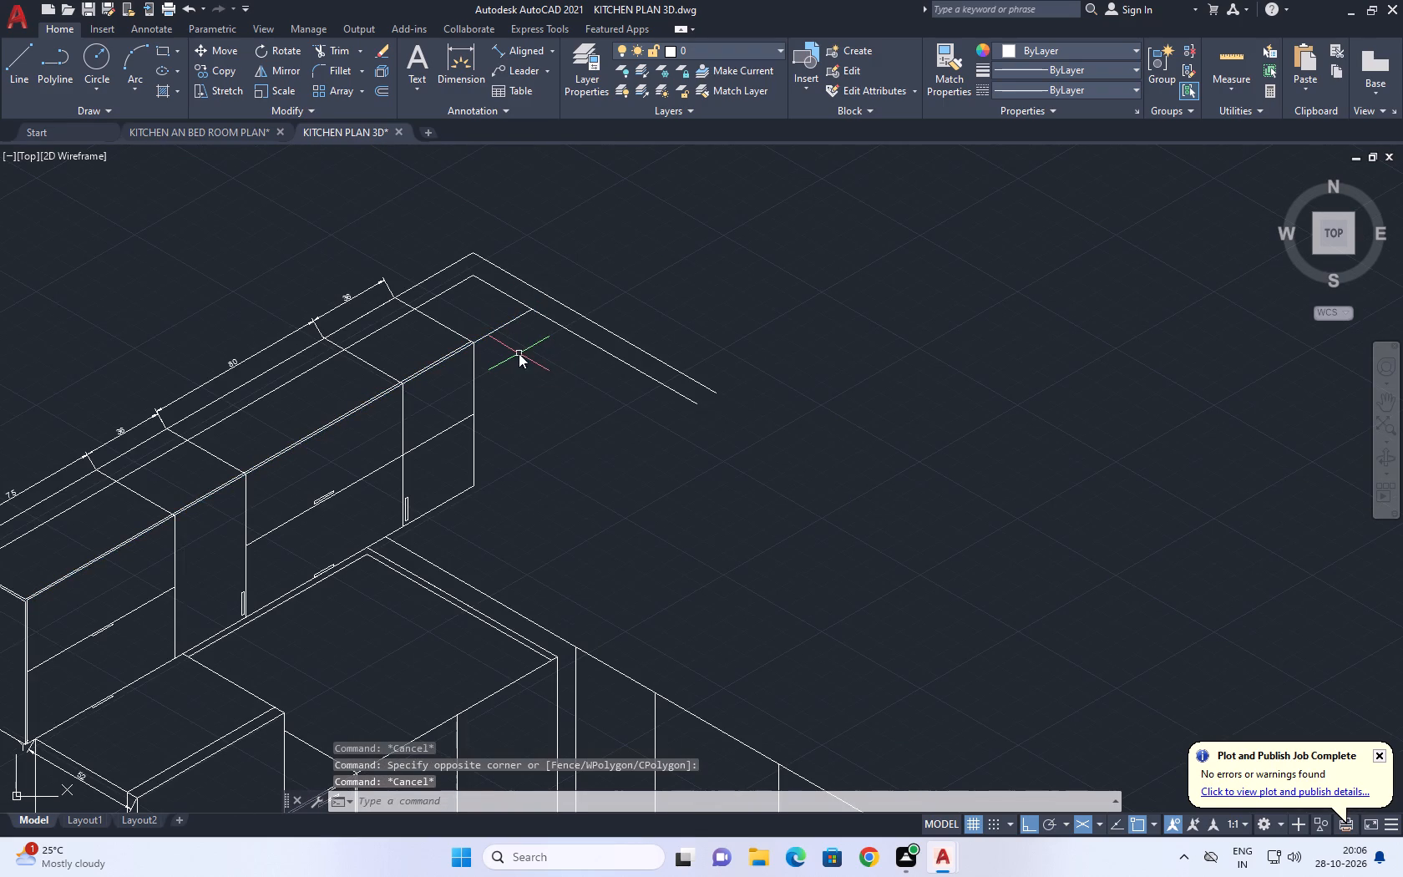
pyautogui.press('space')
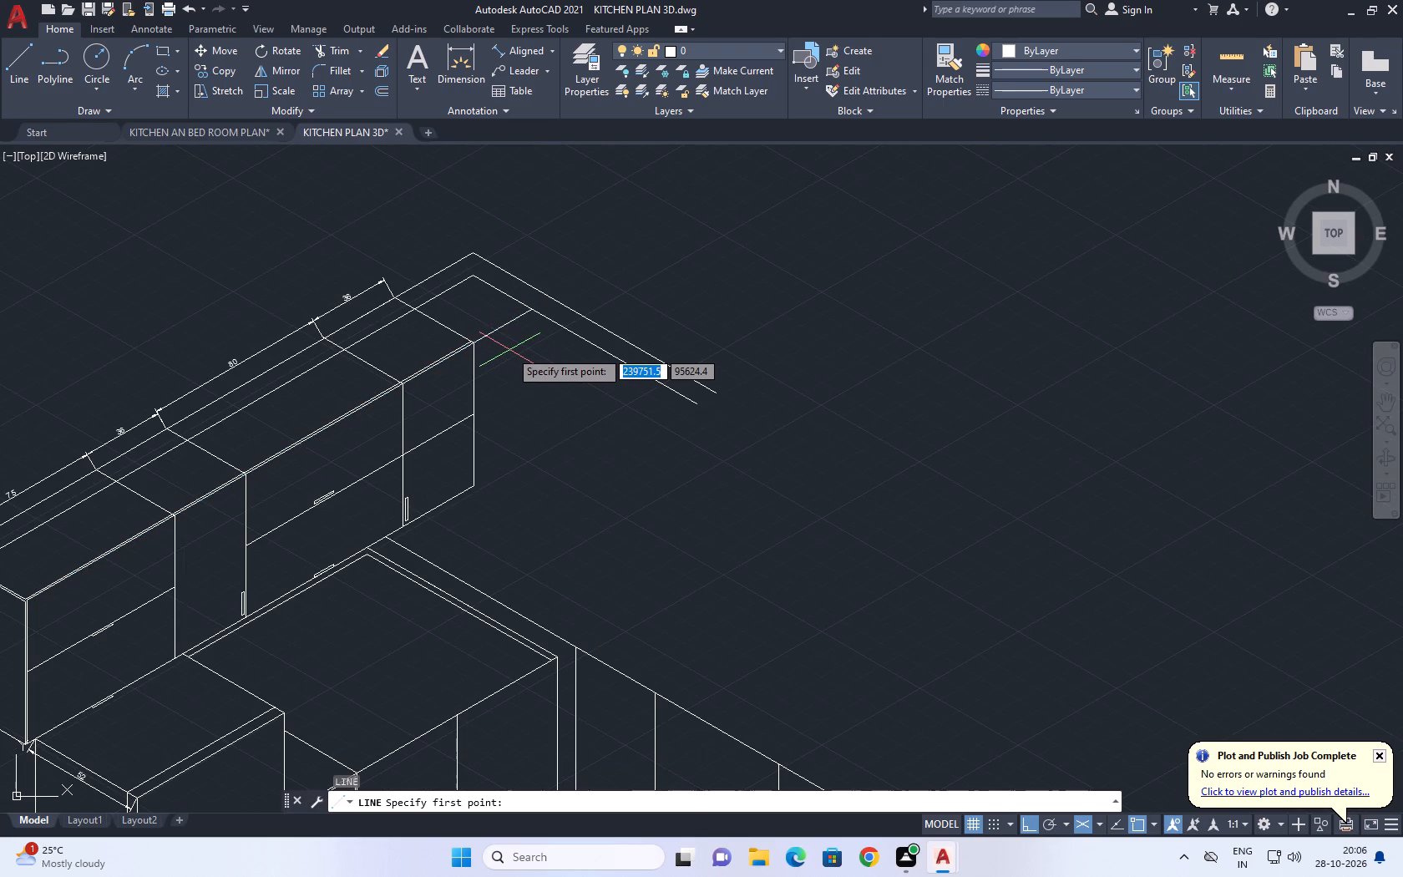
pyautogui.scroll(2, 484, 350)
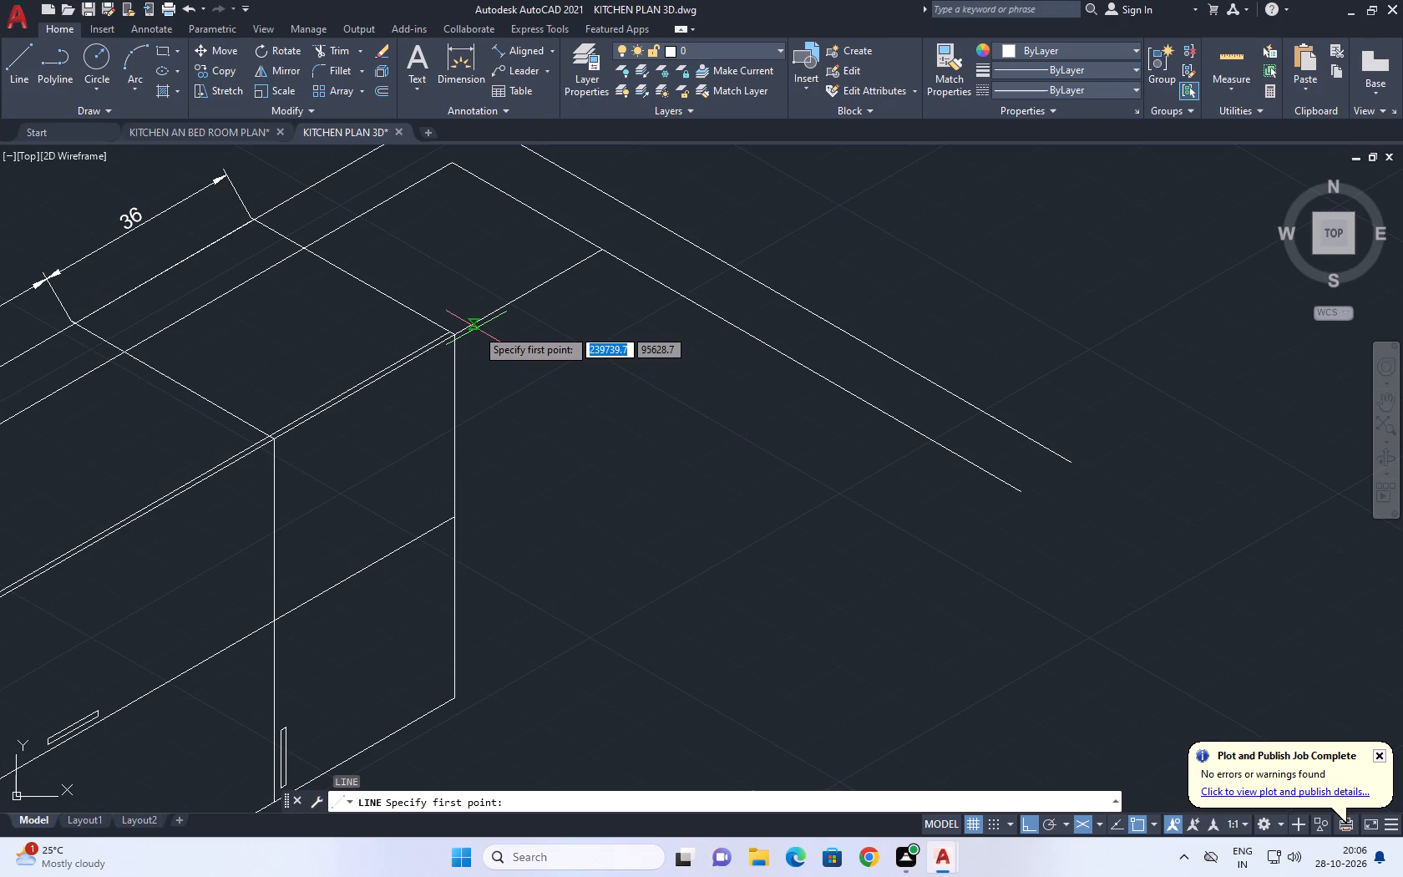
pyautogui.click(454, 335)
pyautogui.scroll(1, 651, 208)
pyautogui.click(677, 204)
pyautogui.press('Escape')
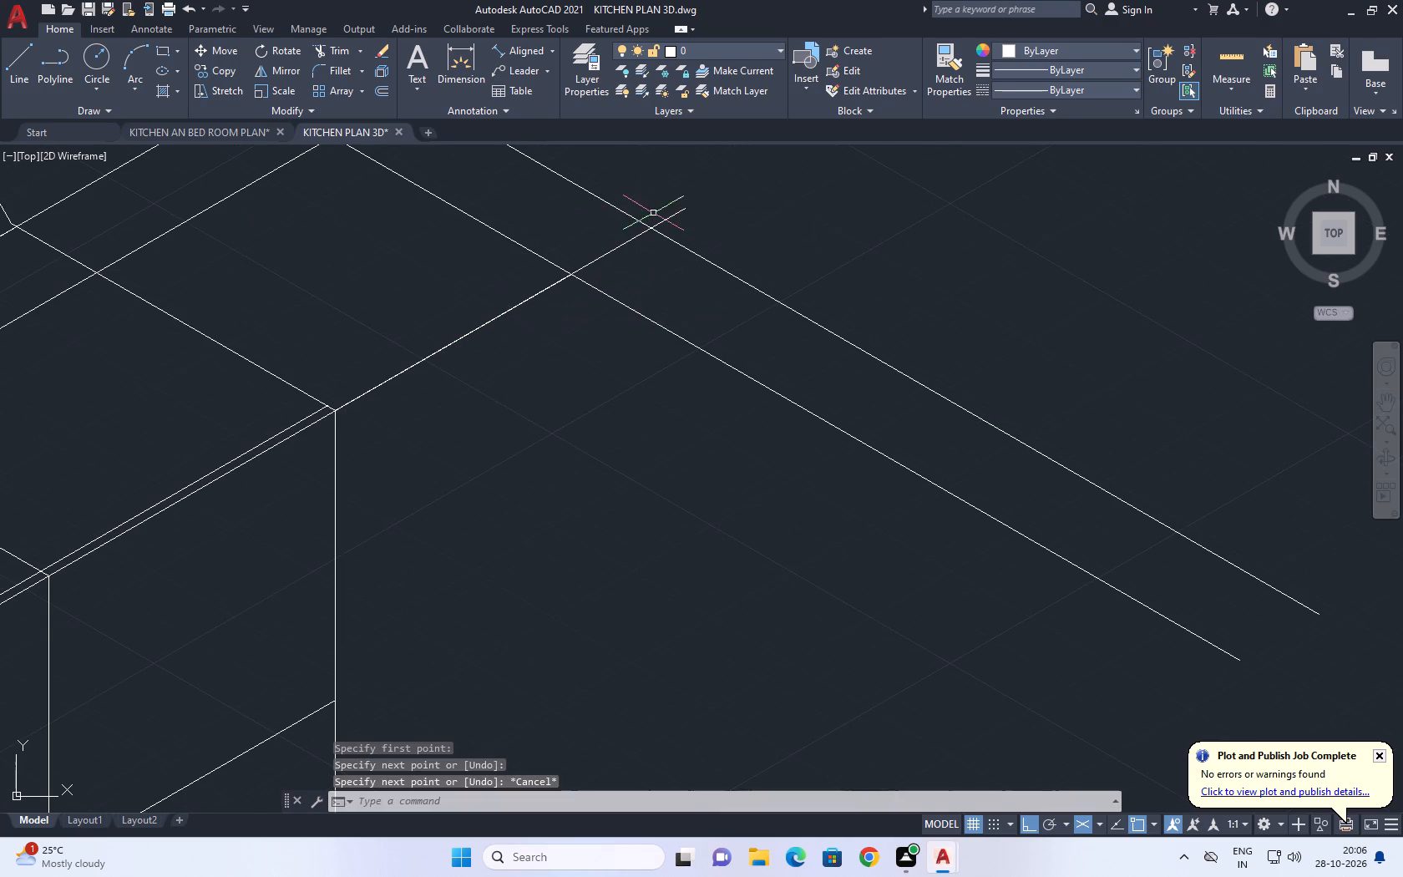
# Copy the new 30° cabinet-depth line 52 units along the side wall in the 330° direction.
pyautogui.click(612, 247)
pyautogui.press('c')
pyautogui.write('O')
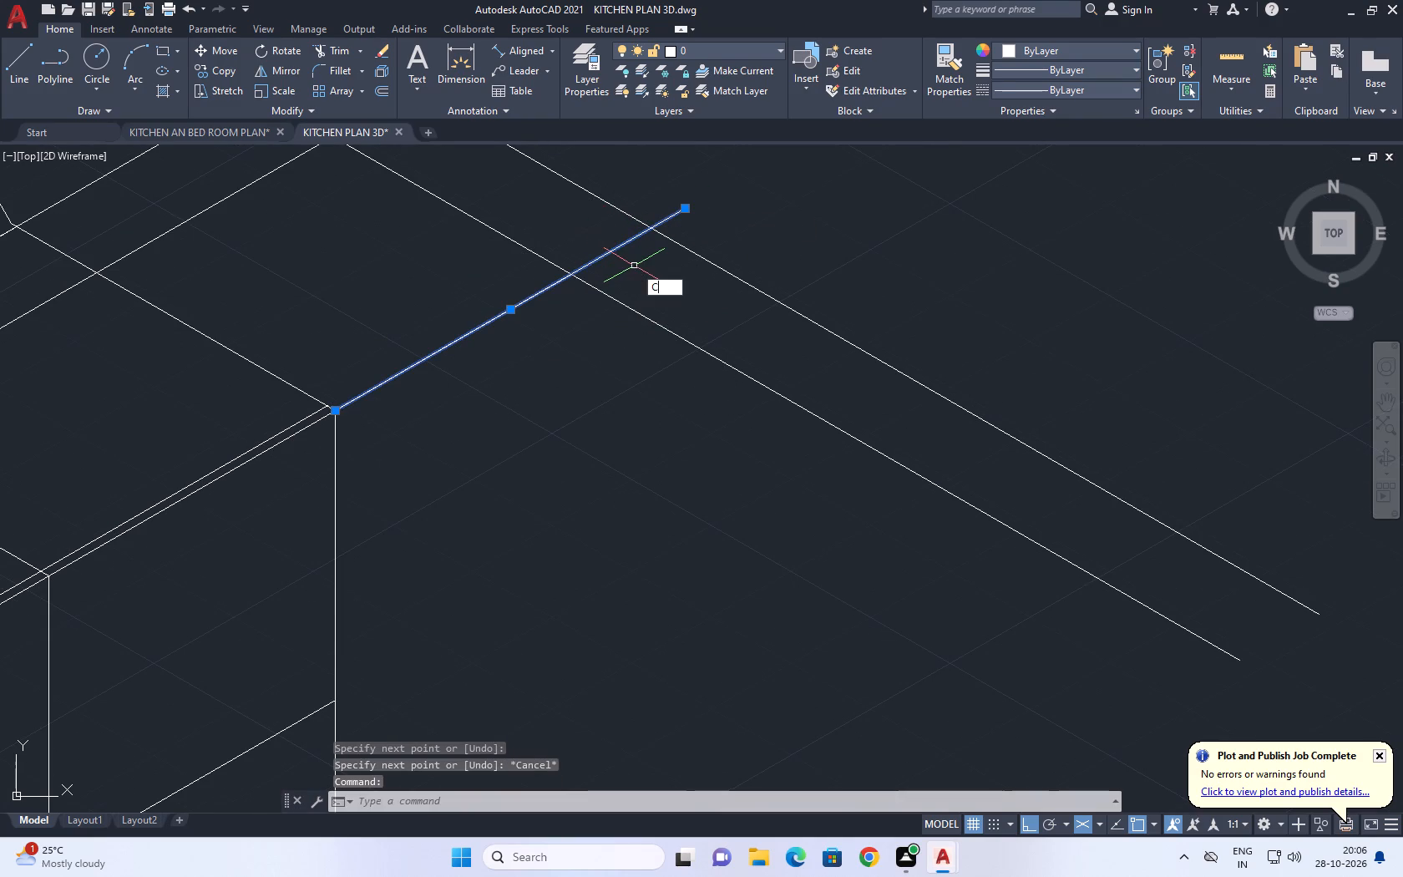
pyautogui.press('space')
pyautogui.click(616, 279)
pyautogui.scroll(-2, 748, 398)
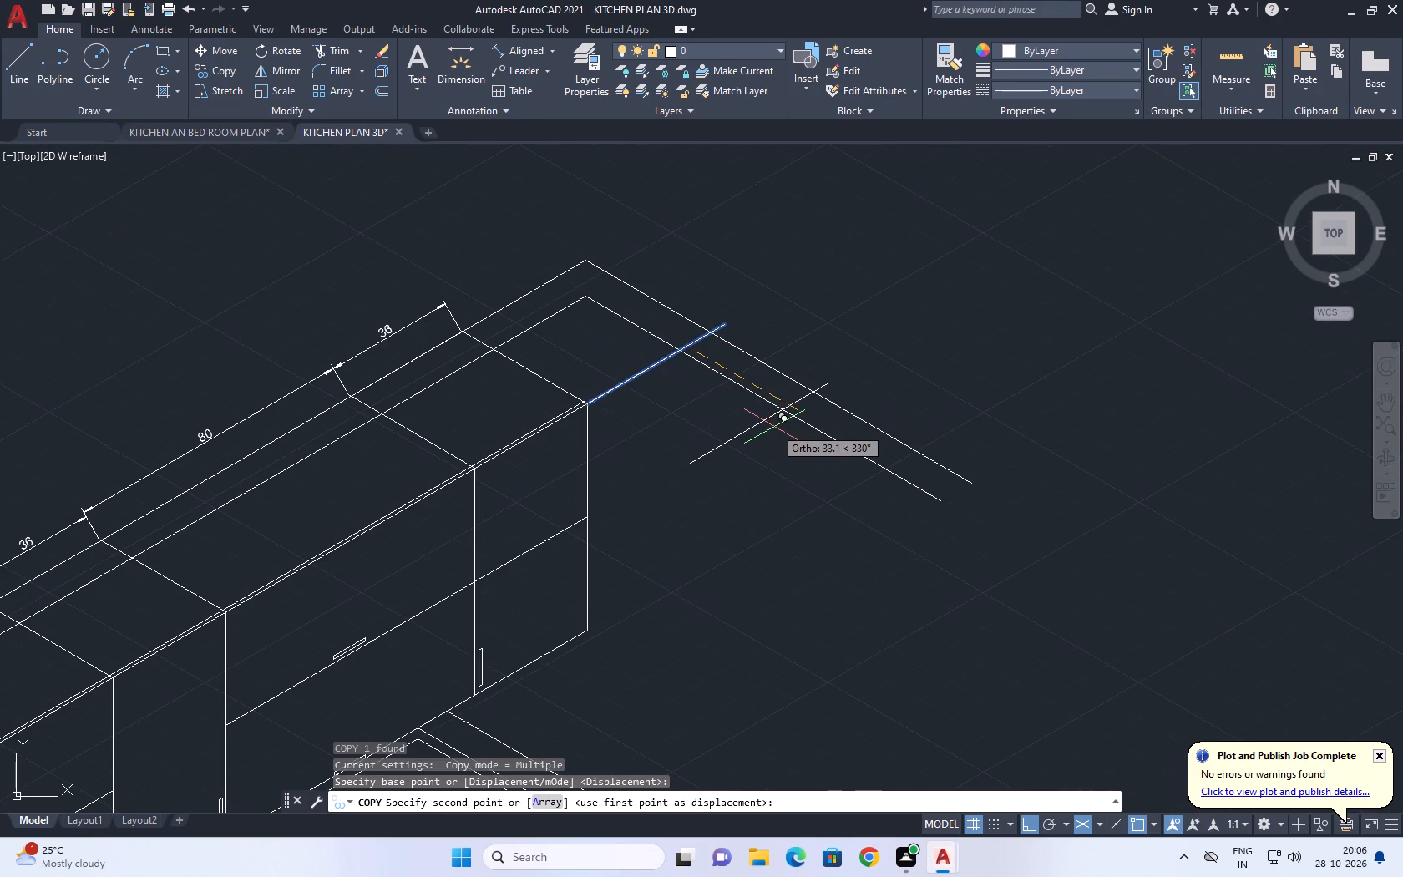
pyautogui.write('52')
pyautogui.press('Return')
pyautogui.press('Escape')
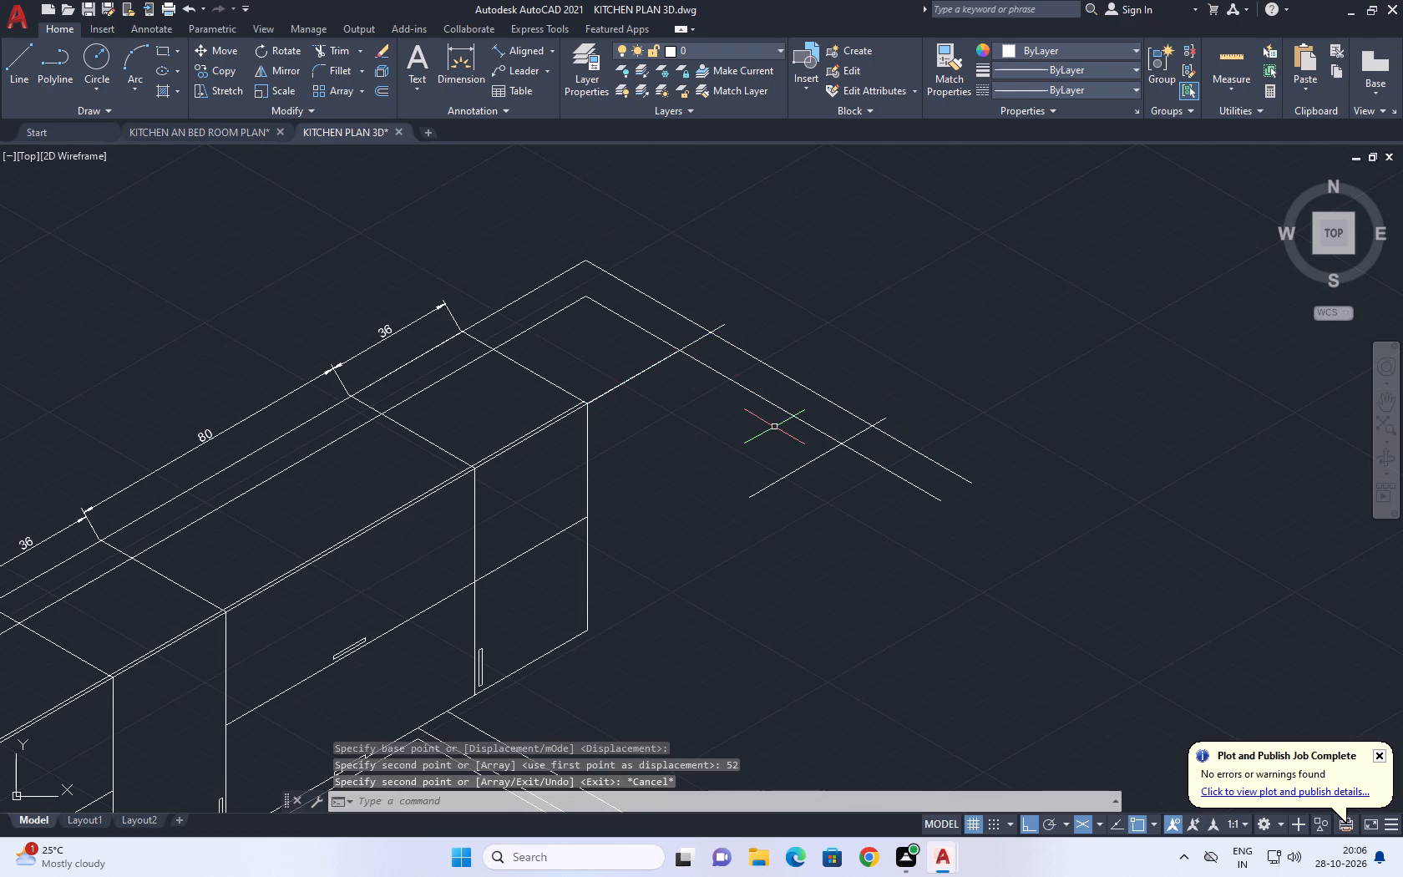
# Trim the ends of both 30° lines that project beyond the outer side-wall line.
pyautogui.moveTo(817, 368); pyautogui.dragTo(772, 349, button='middle')
pyautogui.write('TR')
pyautogui.press('space')
pyautogui.doubleClick(675, 303)
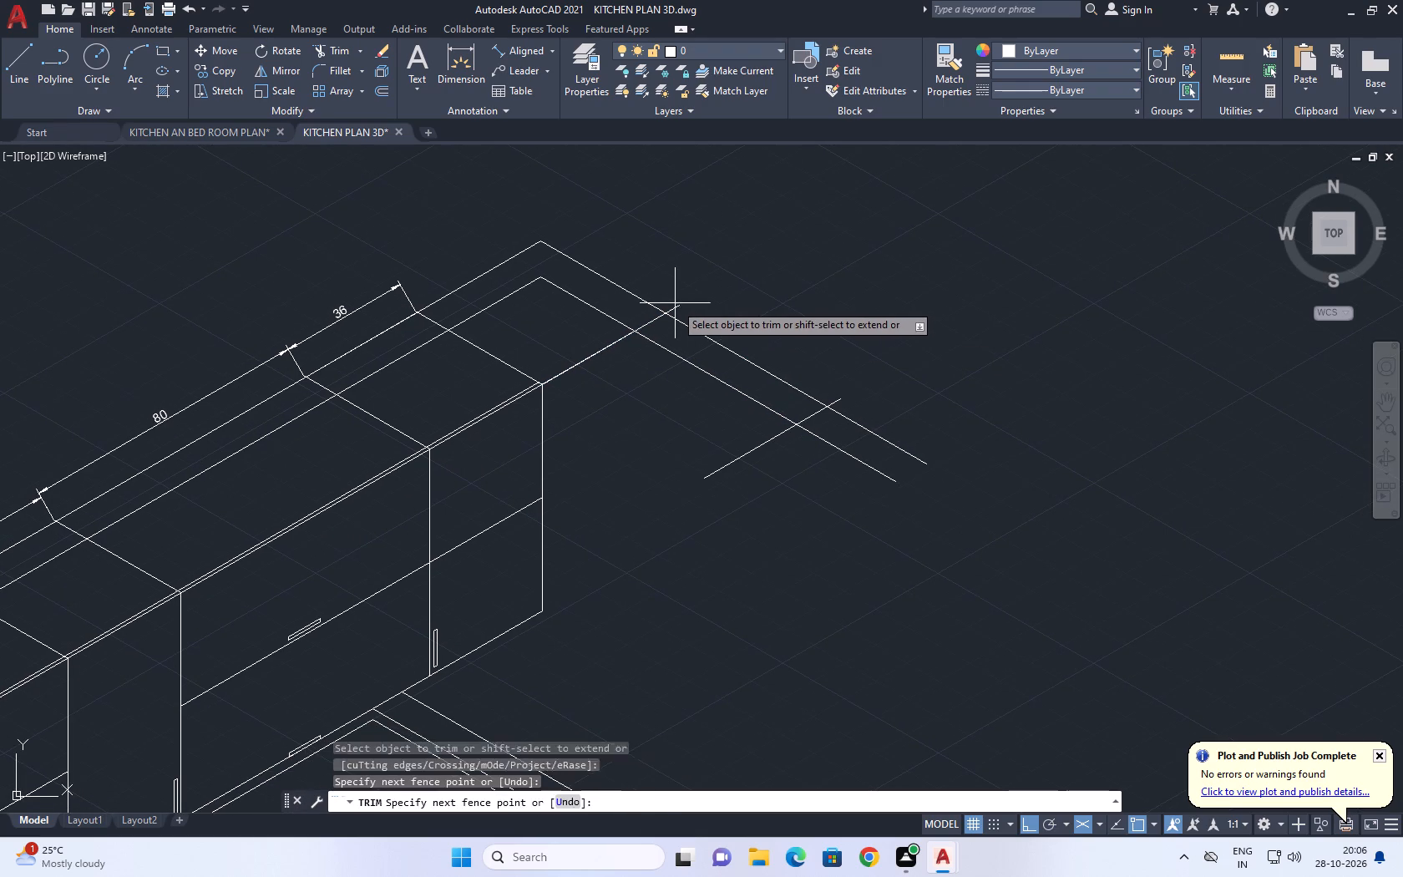
pyautogui.click(677, 309)
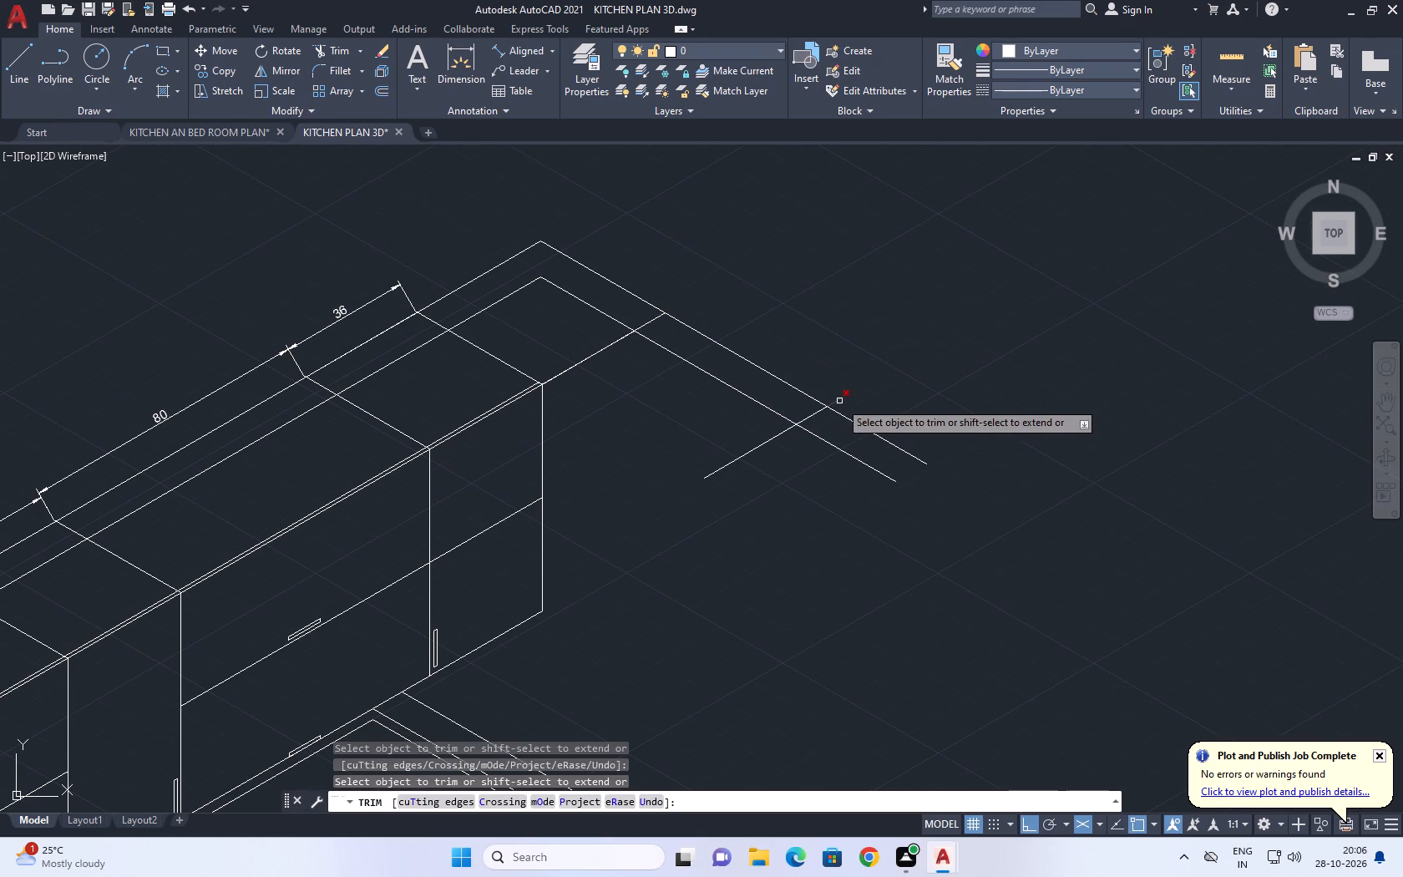
pyautogui.click(839, 401)
pyautogui.press('space')
# Copy the trimmed 30° line at the 52-unit offset a further 90 units along the side wall at 330°.
pyautogui.moveTo(934, 419); pyautogui.dragTo(833, 332, button='middle')
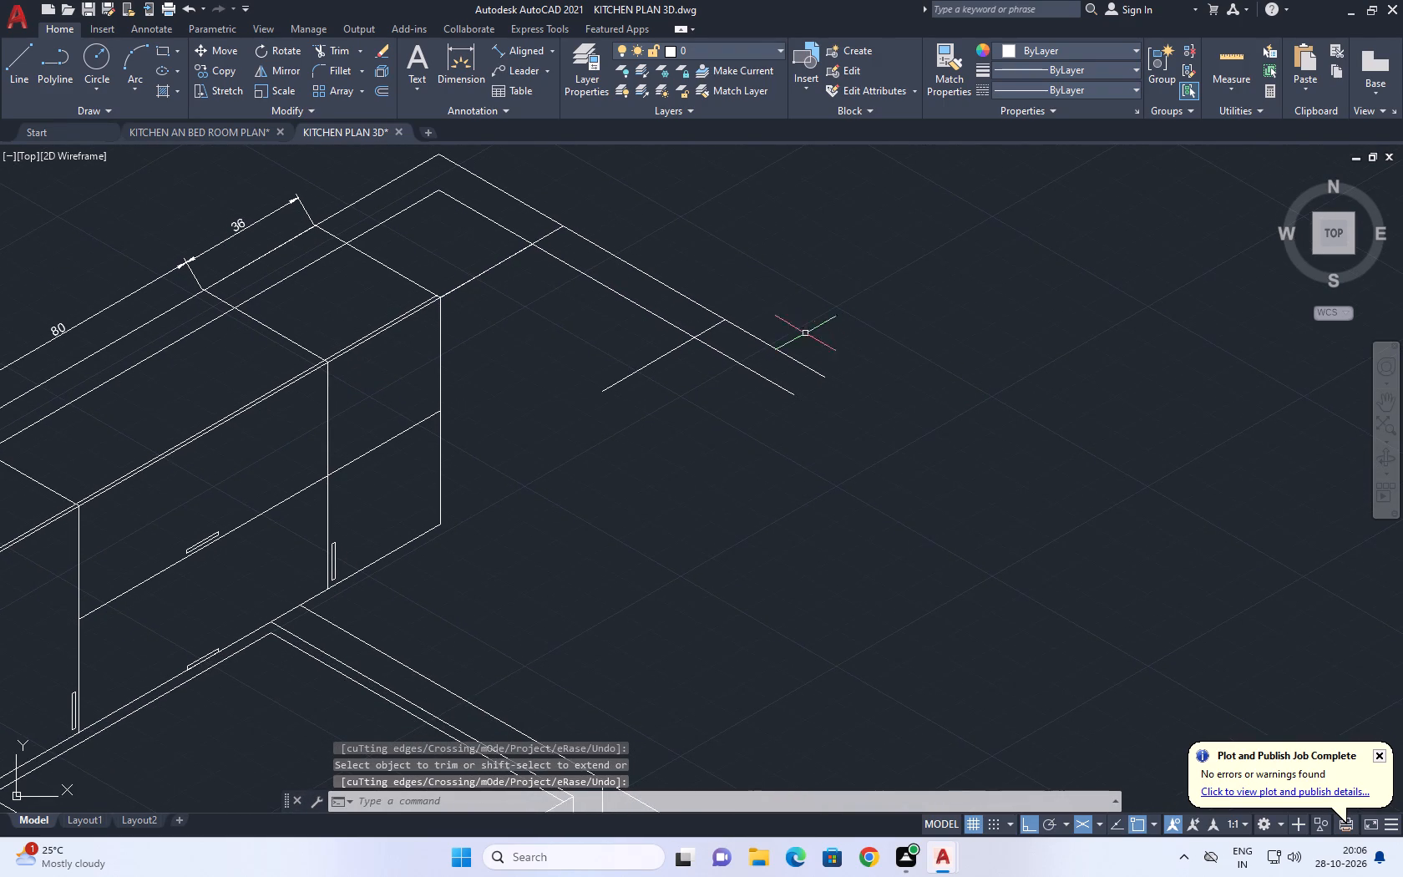
pyautogui.moveTo(684, 360); pyautogui.dragTo(648, 357)
pyautogui.click(615, 350)
pyautogui.press('c')
pyautogui.write('O')
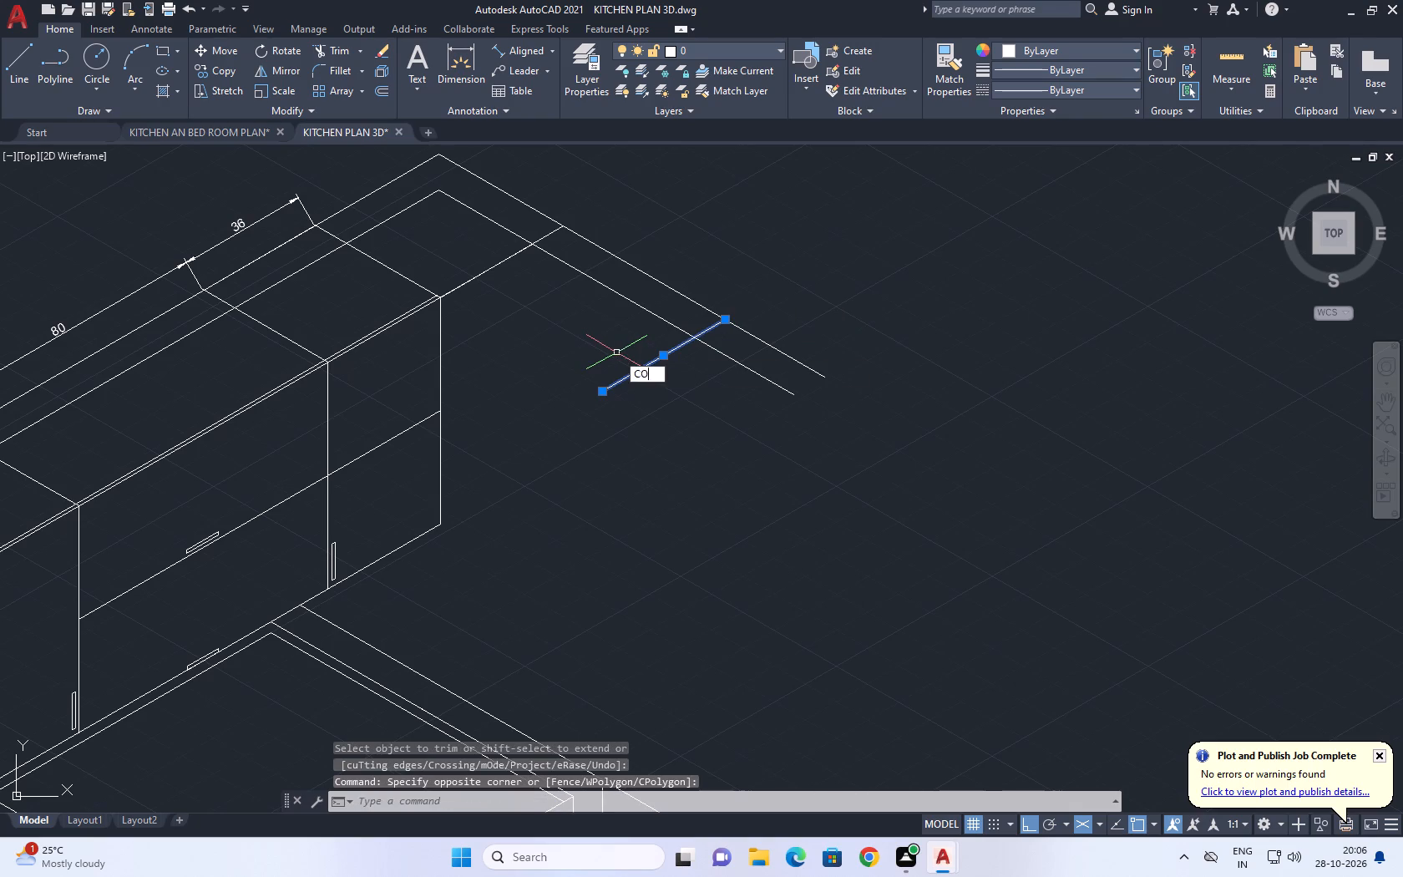
pyautogui.press('space')
pyautogui.click(620, 355)
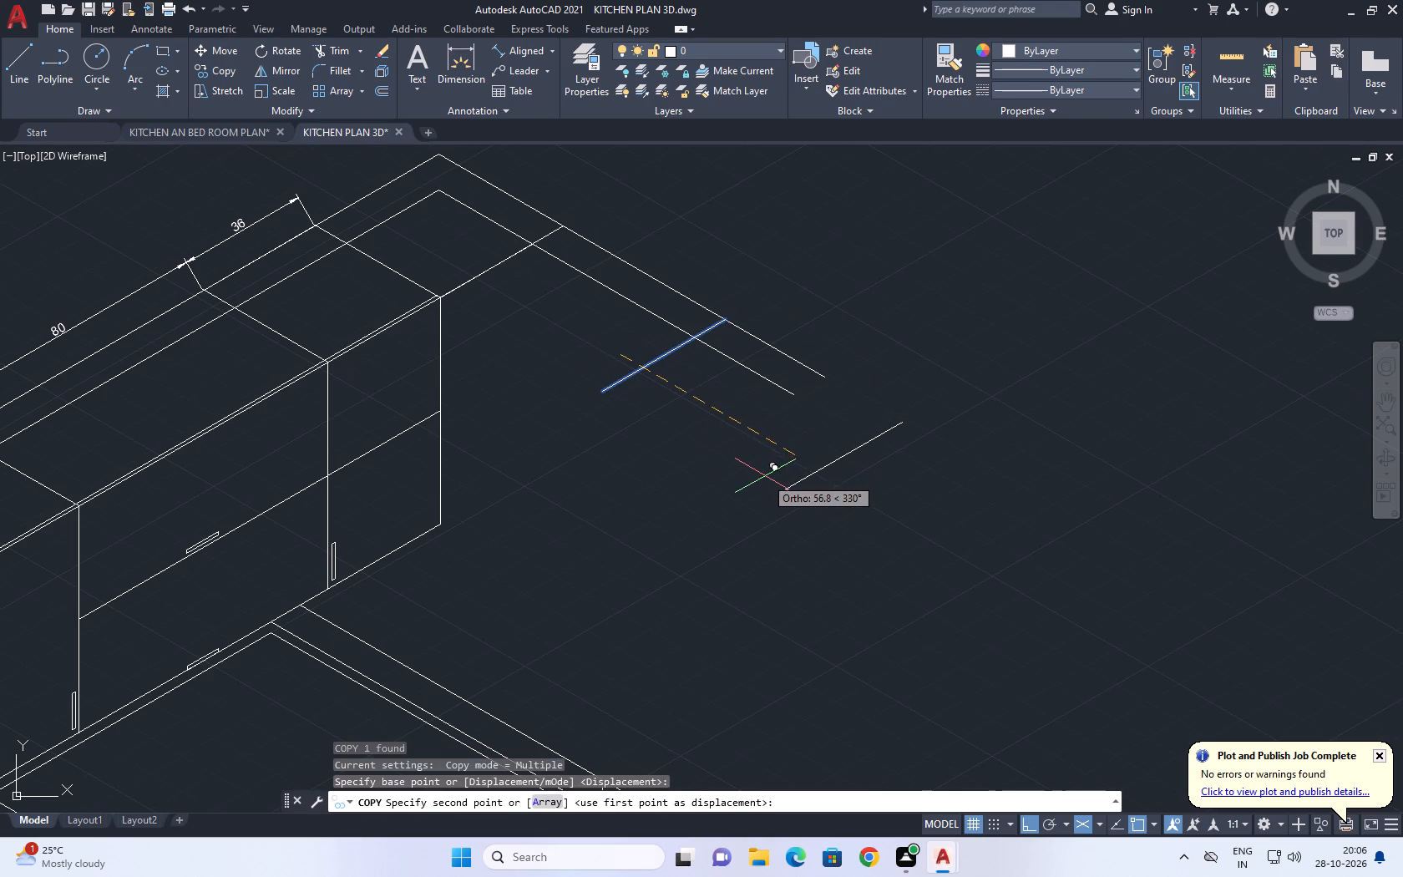
pyautogui.press('9')
pyautogui.press('0')
pyautogui.press('Return')
pyautogui.press('Escape')
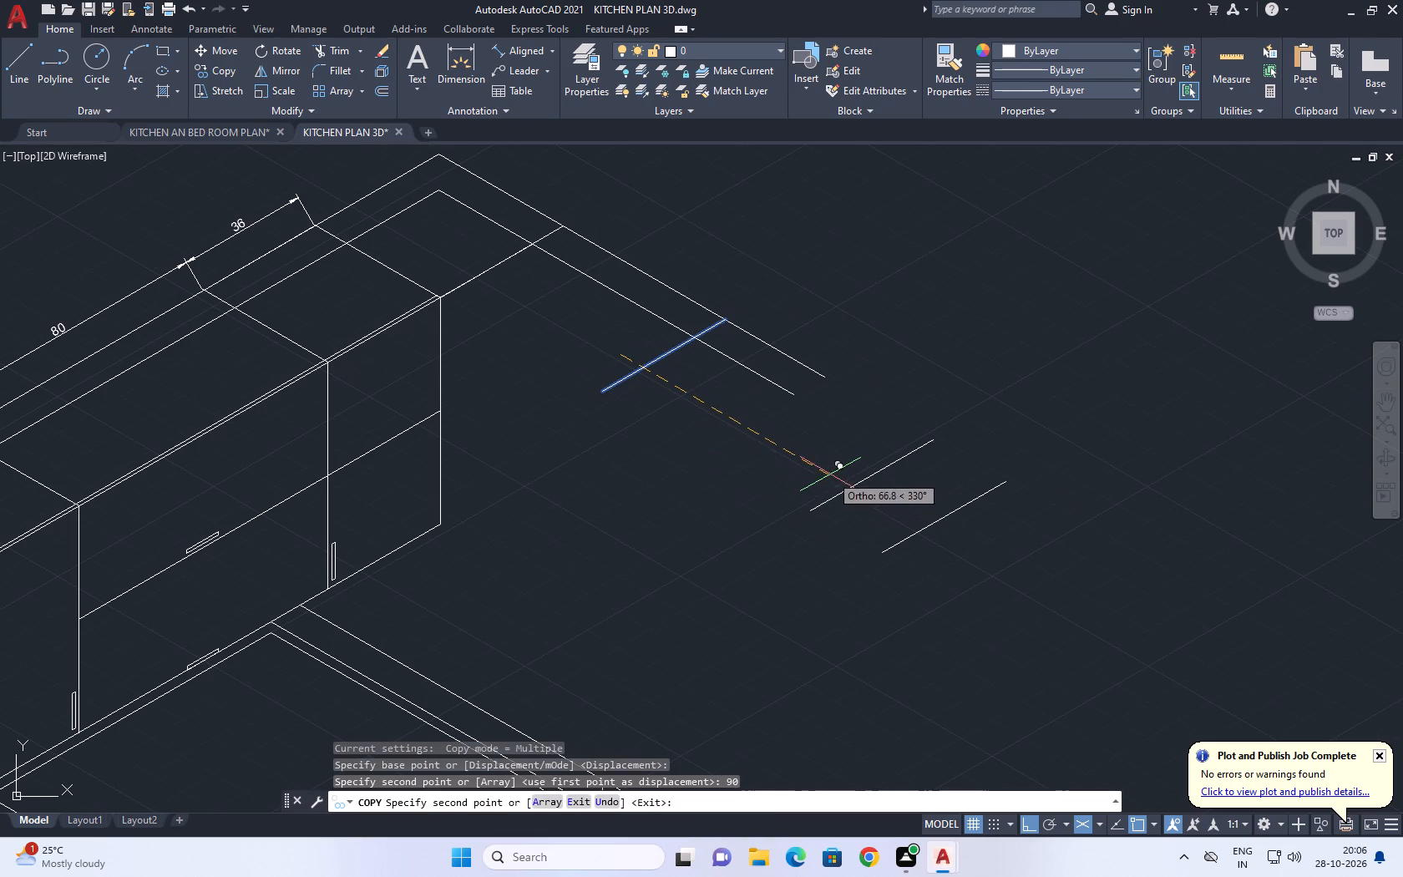
# Extend the outer and inner side-wall lines to the farthest copied 30° line.
pyautogui.moveTo(876, 436); pyautogui.dragTo(814, 394, button='middle')
pyautogui.write('EX')
pyautogui.press('space')
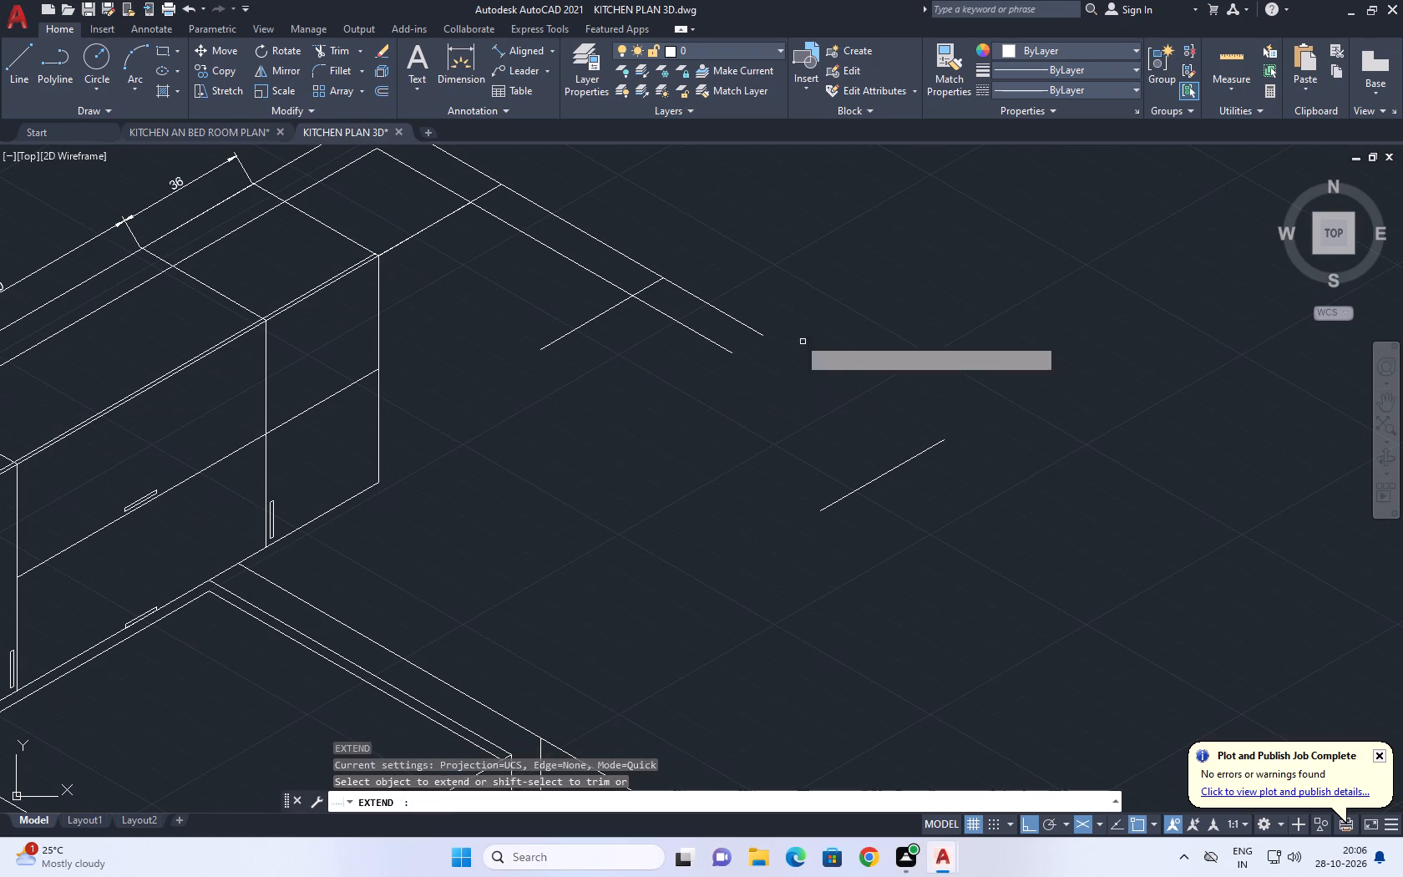
pyautogui.moveTo(791, 303); pyautogui.dragTo(760, 317)
pyautogui.click(703, 368)
pyautogui.click(787, 302)
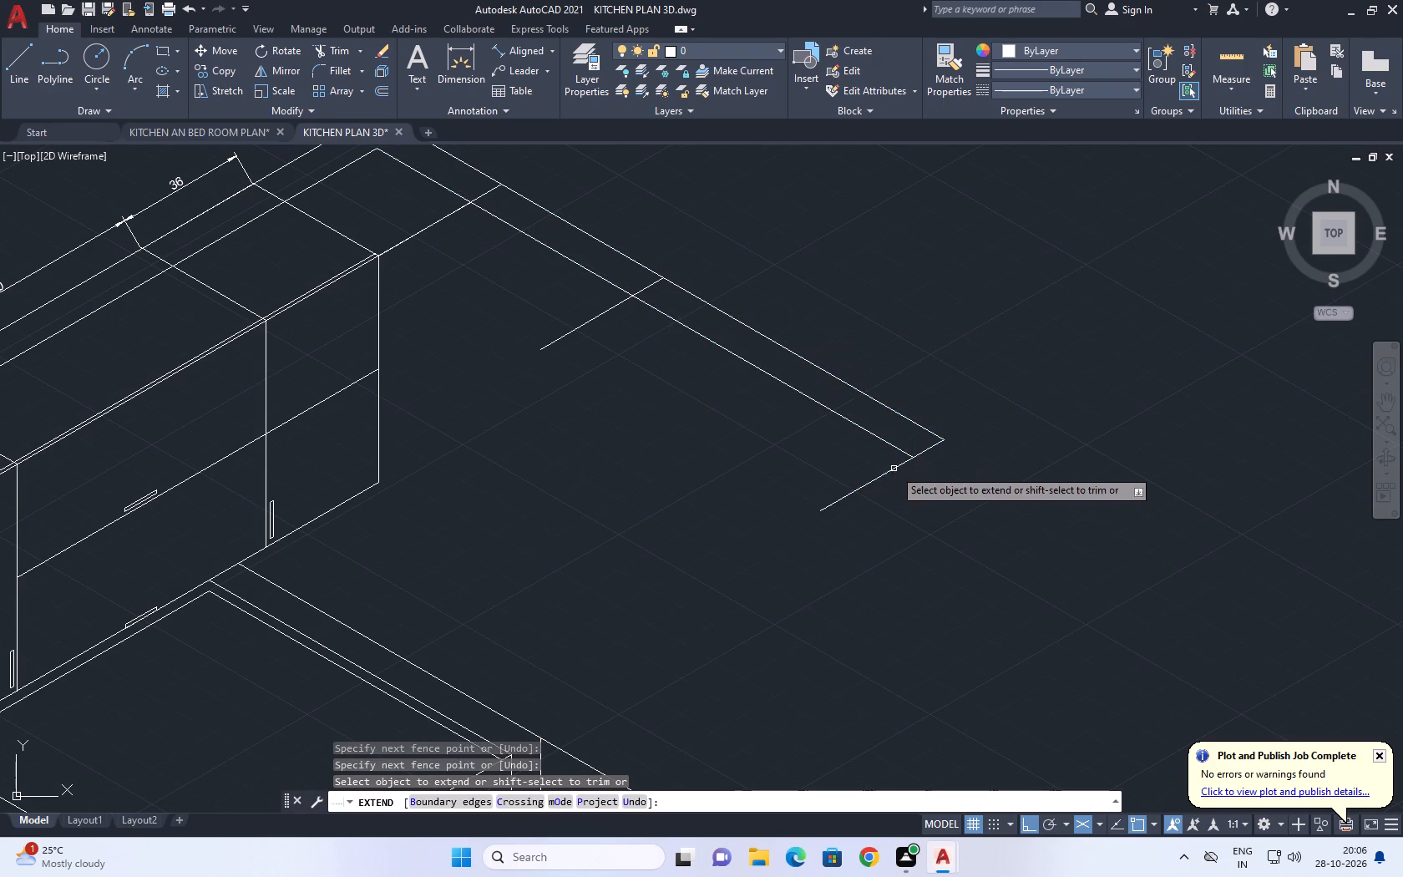
pyautogui.press('Escape')
# Copy the 30° line at the extended wall's end 73 units farther along the 330° direction.
pyautogui.click(853, 489)
pyautogui.moveTo(923, 528); pyautogui.dragTo(842, 425, button='middle')
pyautogui.write('CO')
pyautogui.press('space')
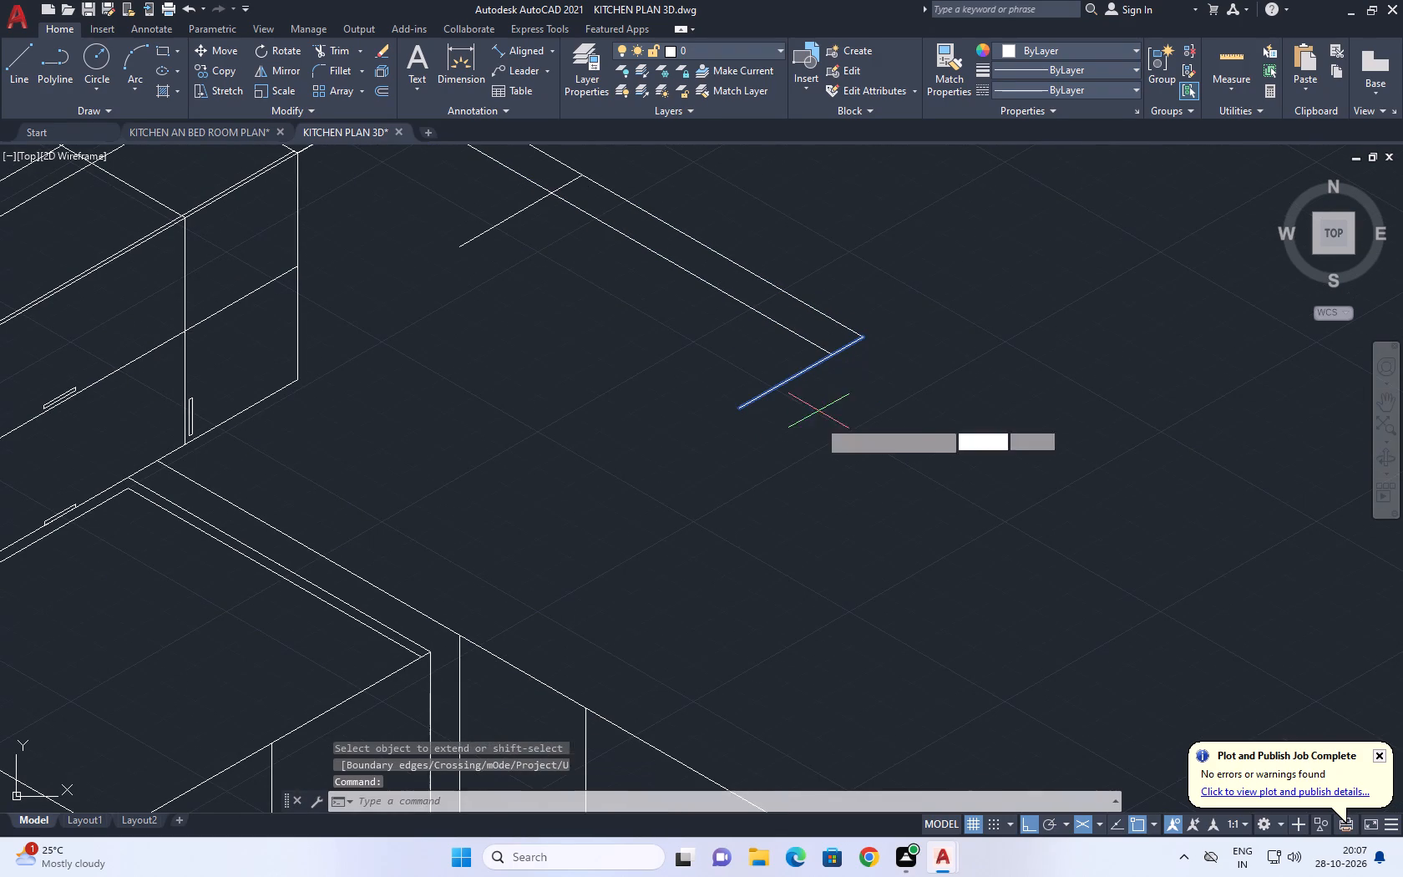
pyautogui.click(783, 378)
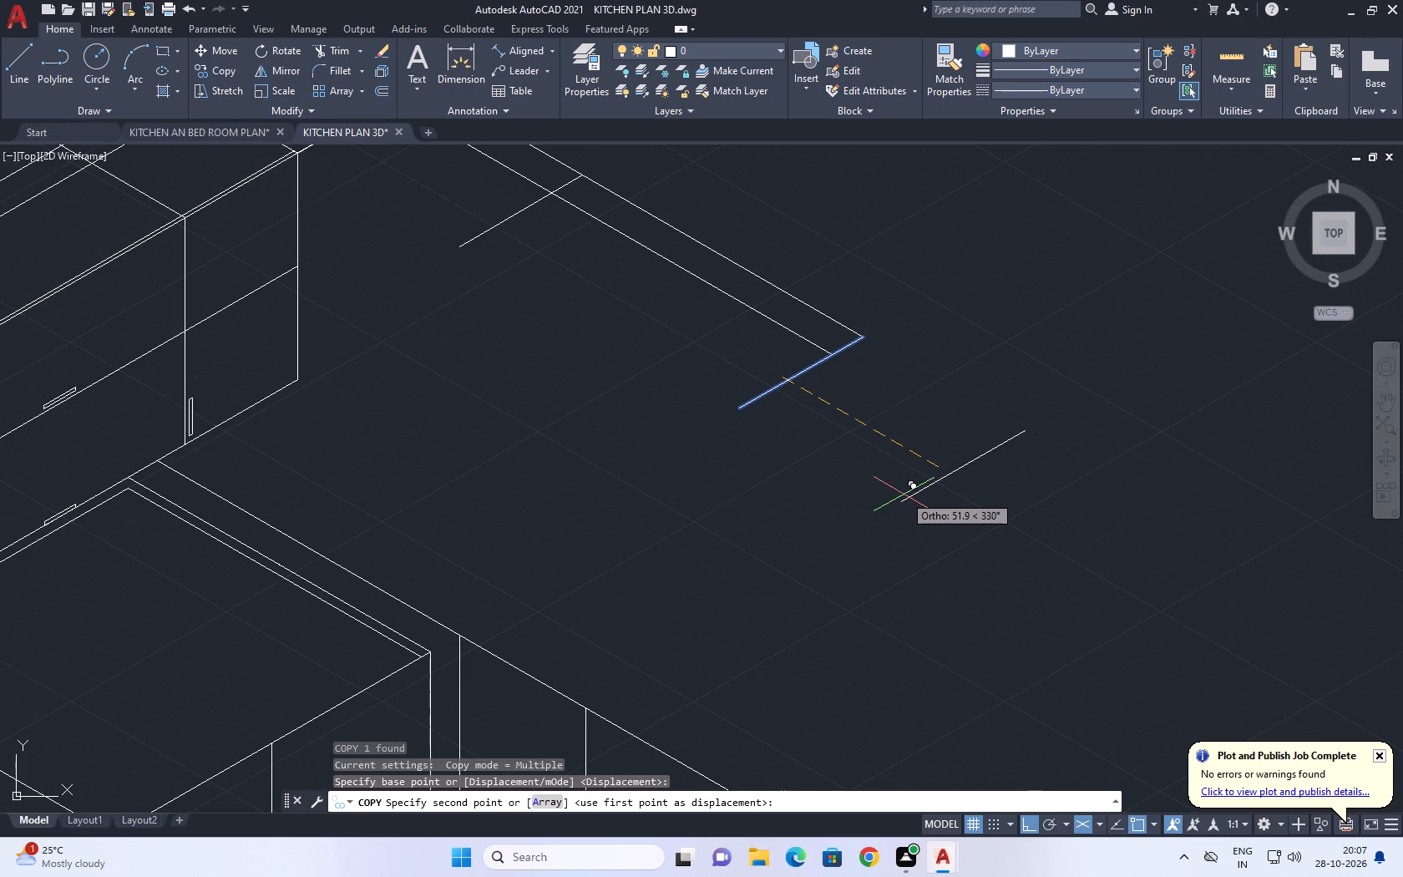
pyautogui.press('7')
pyautogui.press('2')
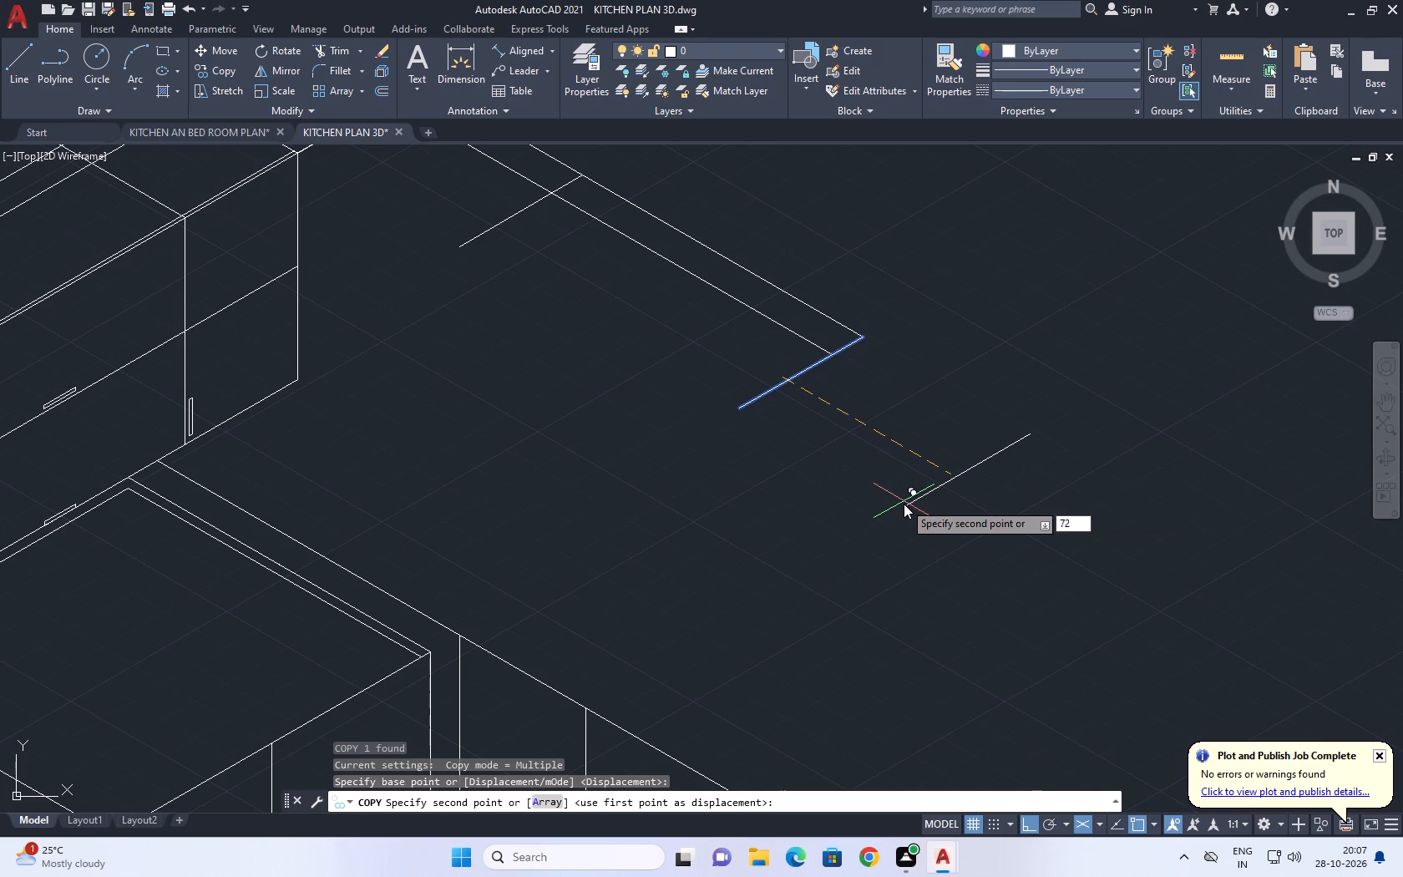
pyautogui.press('BackSpace')
pyautogui.press('3')
pyautogui.press('Return')
pyautogui.press('Escape')
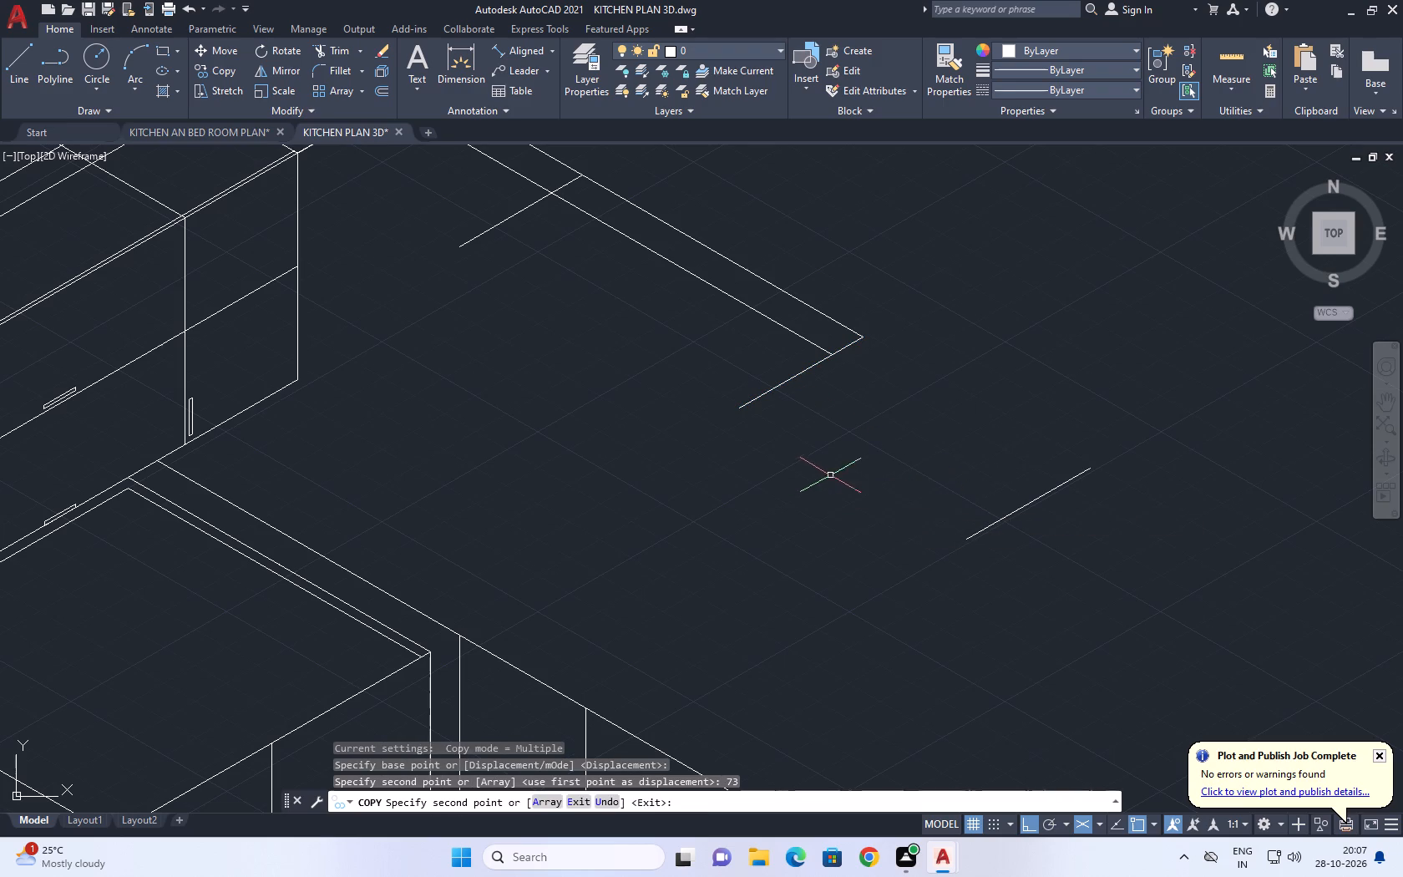
# Copy the farthest 30° line another 55 units along the 330° direction.
pyautogui.click(990, 535)
pyautogui.click(969, 500)
pyautogui.moveTo(918, 489); pyautogui.dragTo(732, 410, button='middle')
pyautogui.scroll(1, 746, 421)
pyautogui.press('c')
pyautogui.press('o')
pyautogui.press('space')
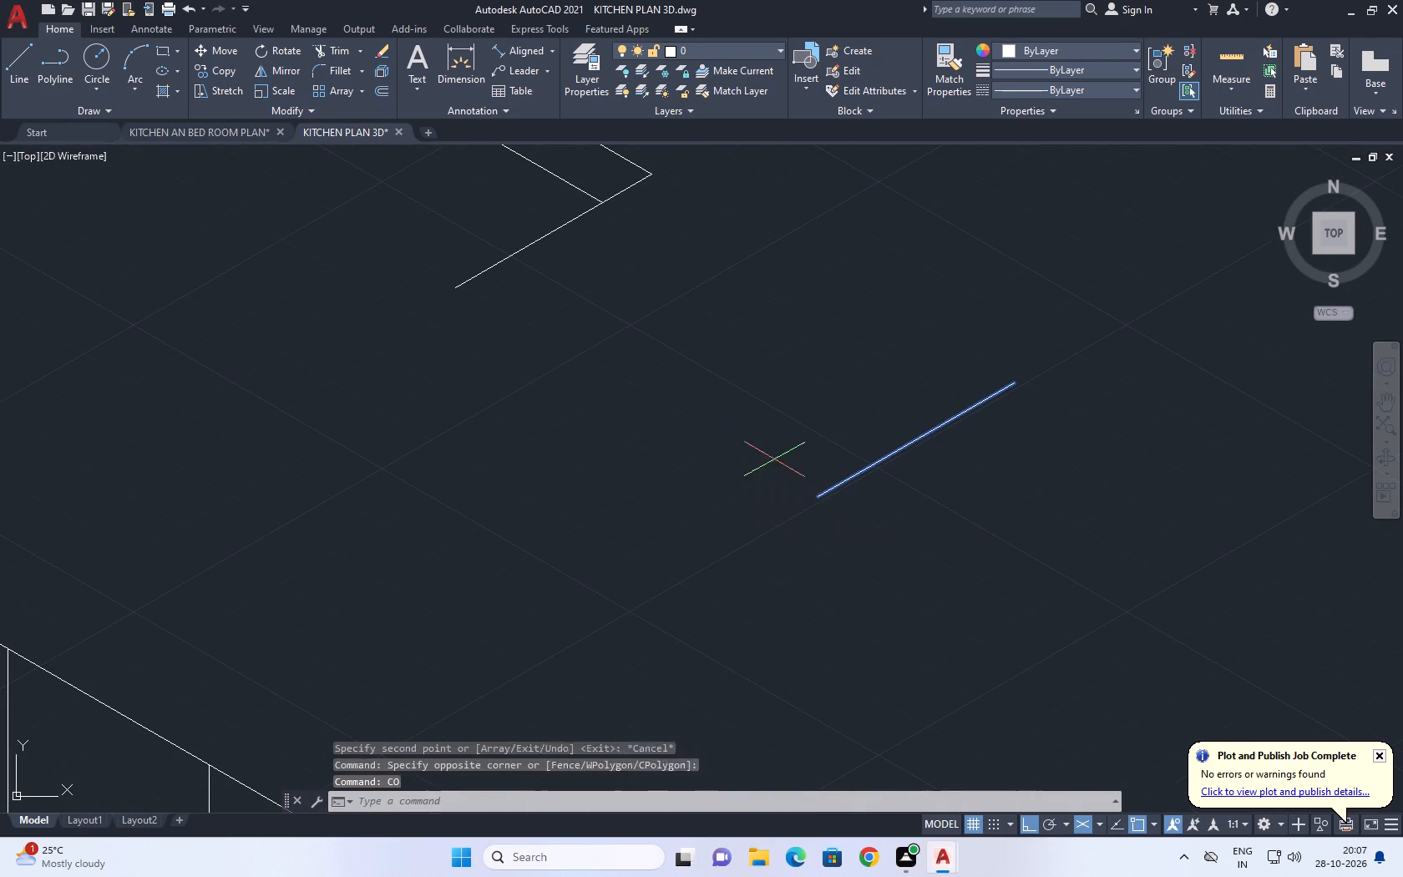
pyautogui.click(758, 417)
pyautogui.scroll(-2, 820, 464)
pyautogui.moveTo(855, 526); pyautogui.dragTo(781, 462, button='middle')
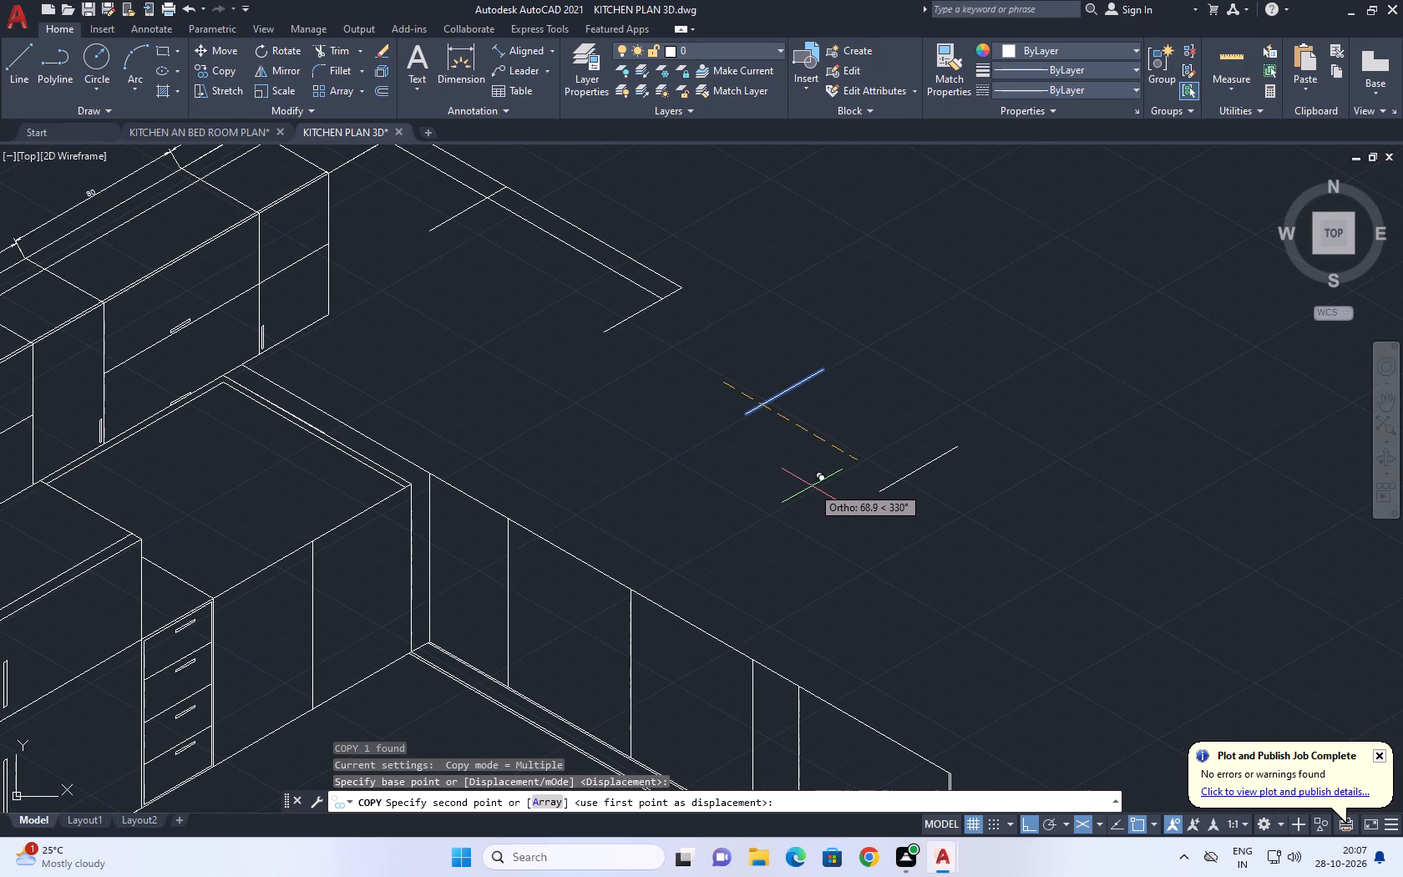
pyautogui.press('8')
pyautogui.press('BackSpace')
pyautogui.write('55')
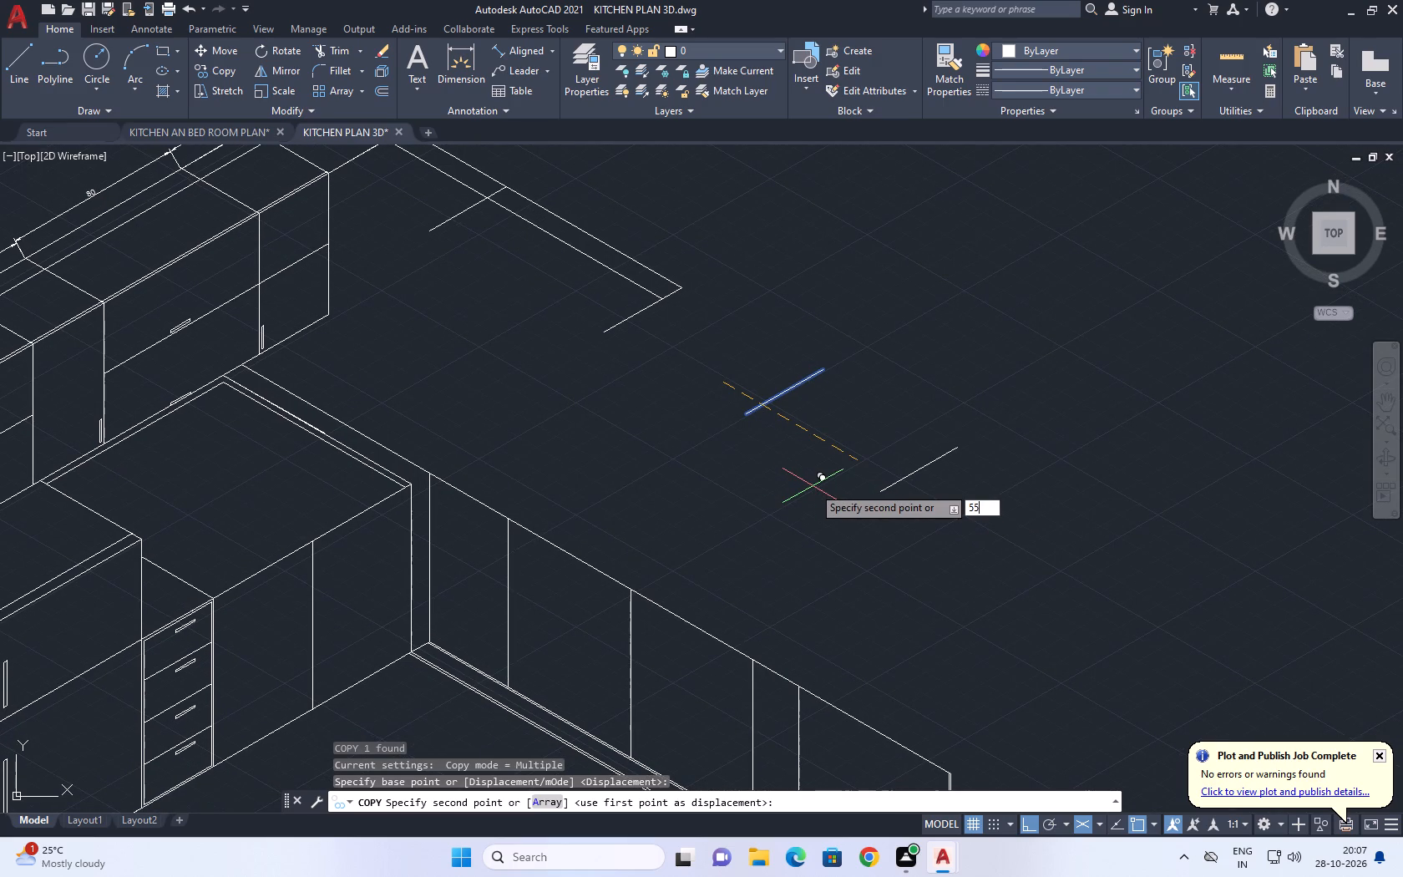
pyautogui.press('Return')
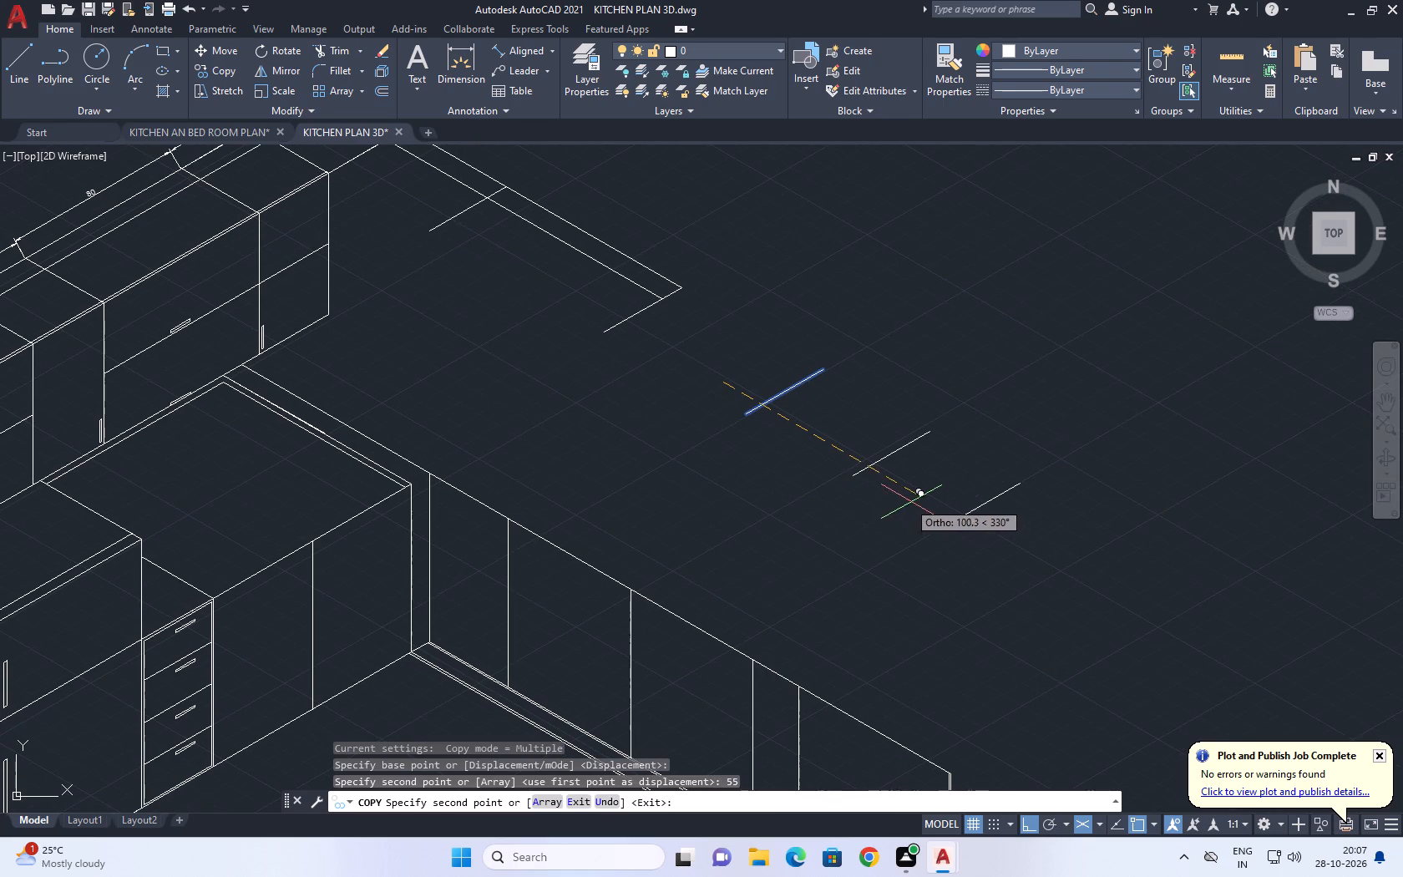
pyautogui.press('Escape')
# Draw a vertical line on the right isoplane from the farthest 30° line's front end down past the side-wall base cabinets.
pyautogui.moveTo(757, 423); pyautogui.dragTo(837, 418, button='middle')
pyautogui.scroll(-2, 892, 406)
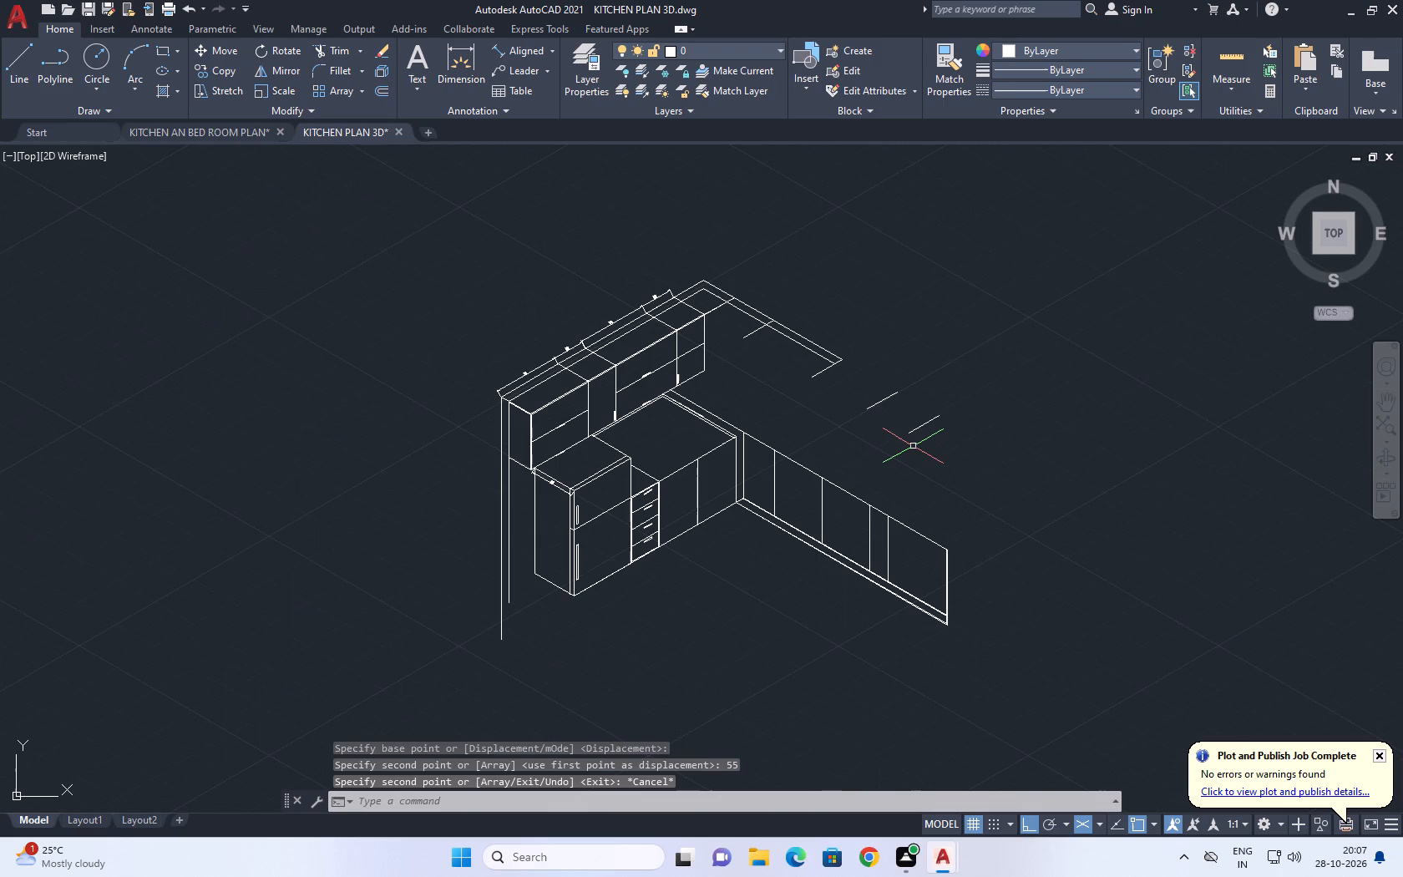
pyautogui.write('L')
pyautogui.press('space')
pyautogui.click(907, 433)
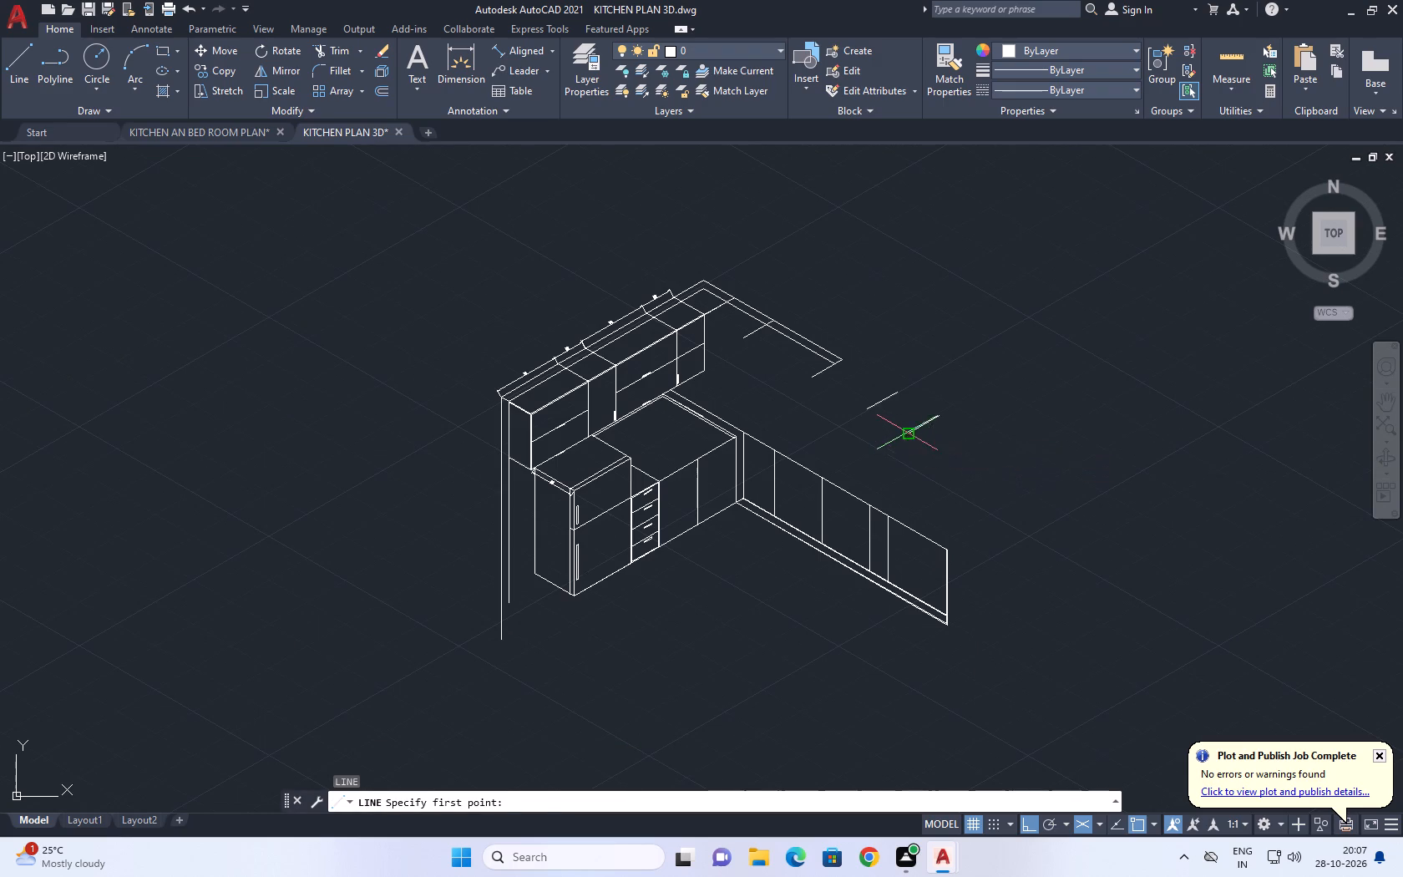
pyautogui.press('F6')
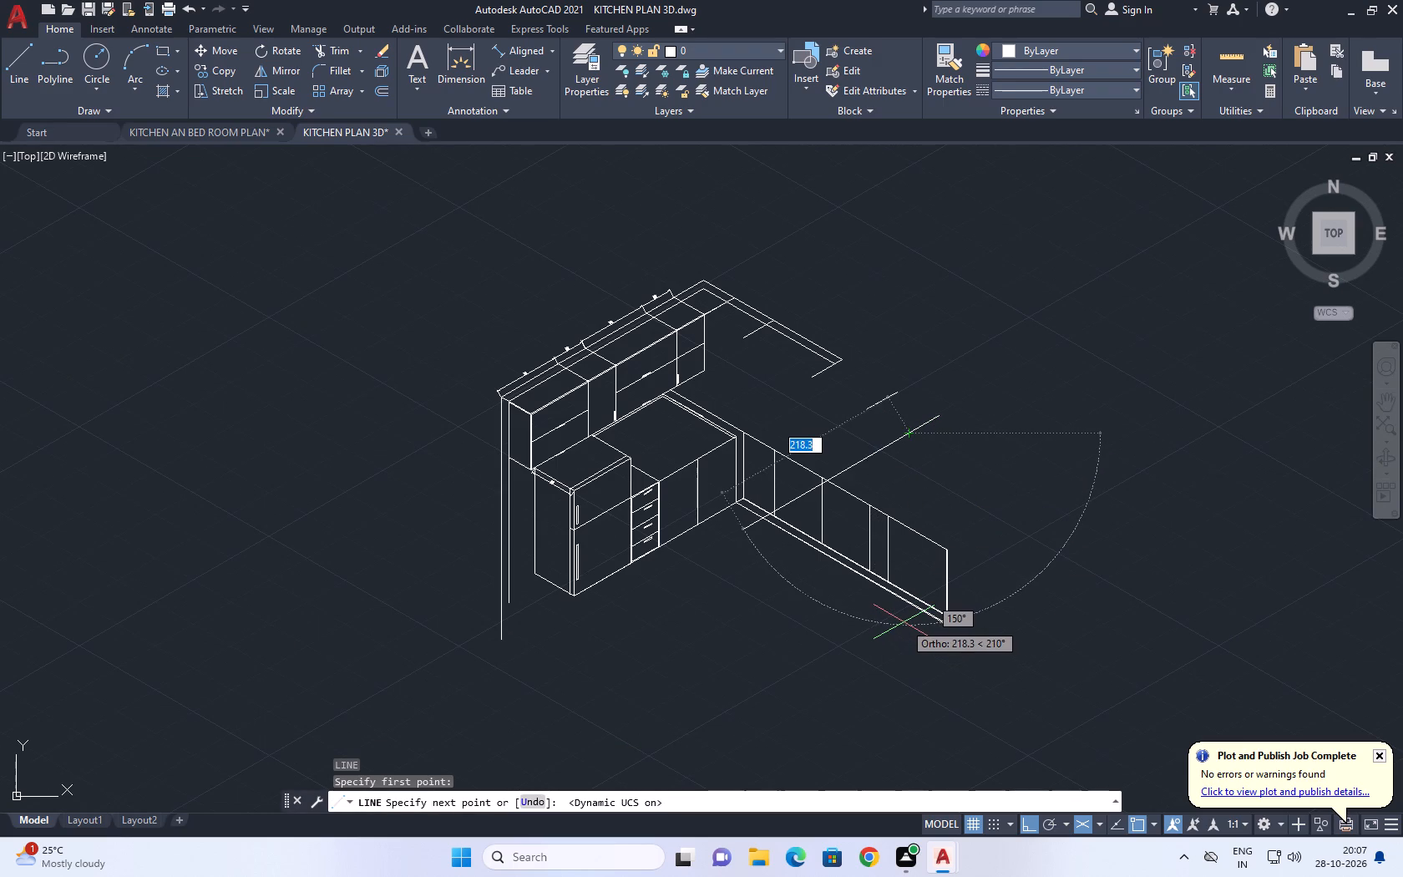
pyautogui.press('F6')
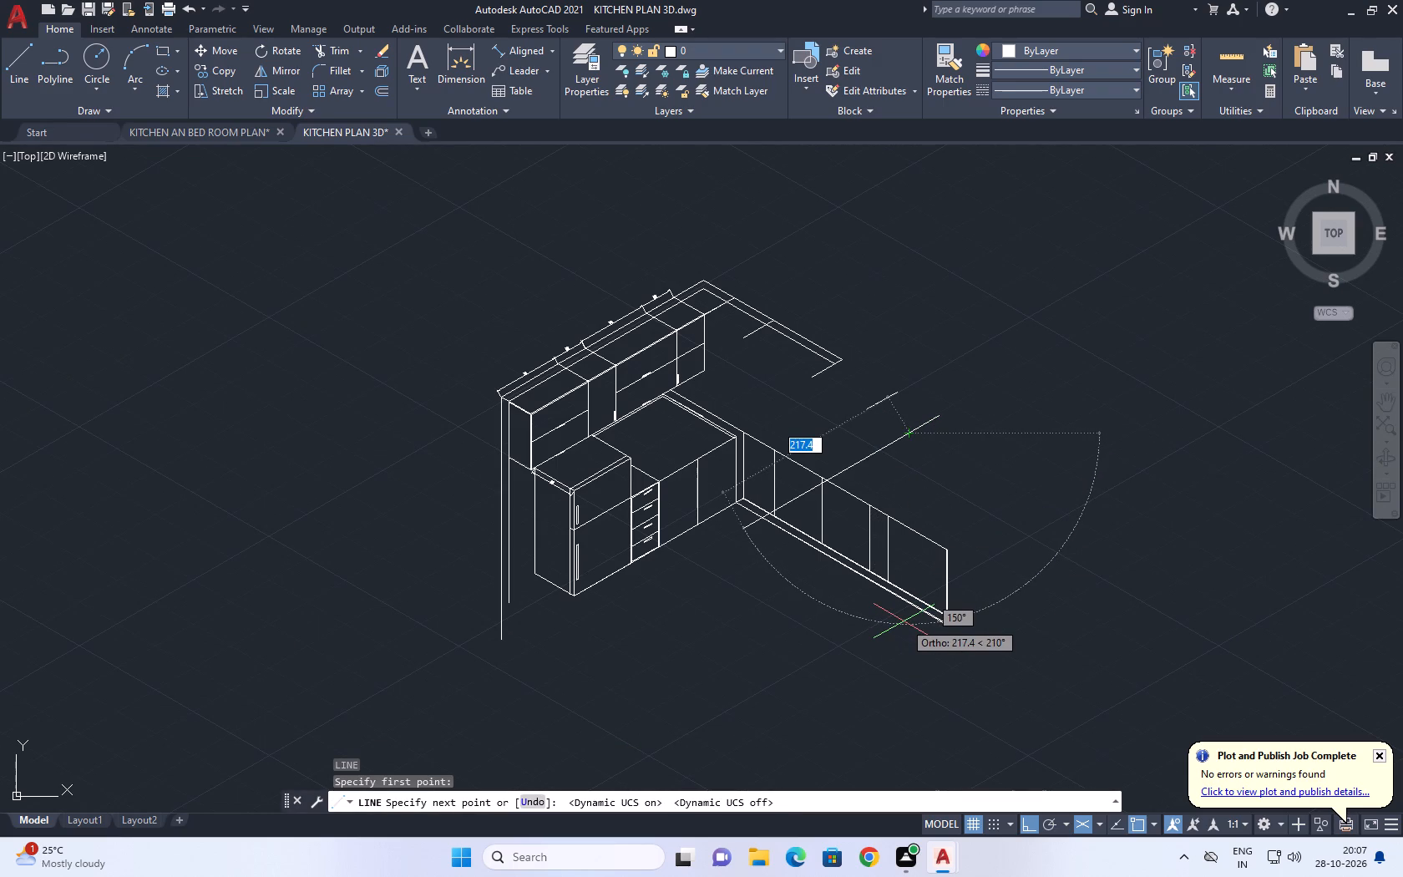
pyautogui.press('F5')
pyautogui.scroll(1, 905, 645)
pyautogui.click(908, 644)
pyautogui.press('Escape')
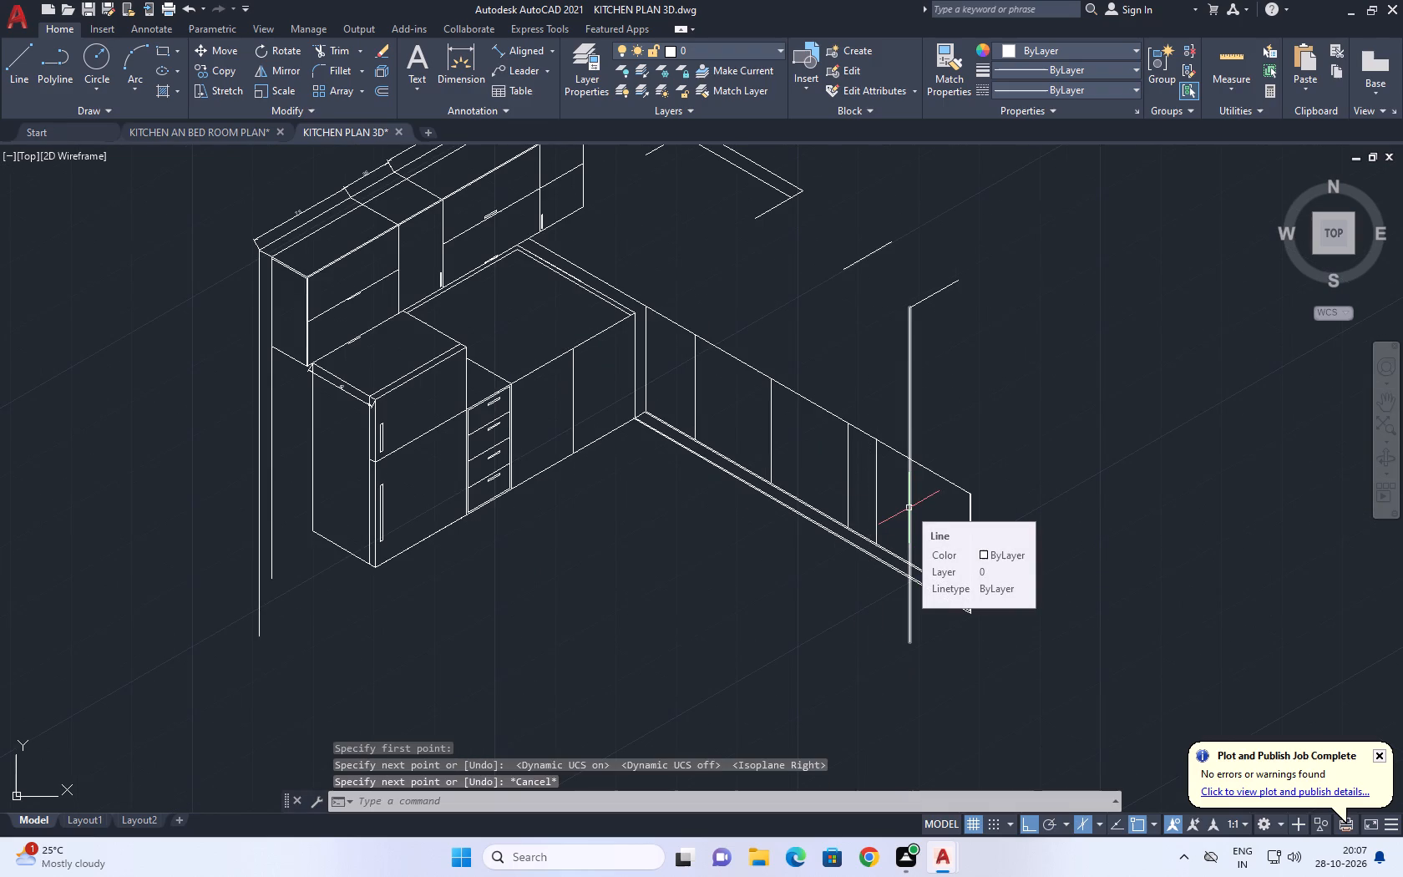
# Trim the side-wall base cabinet lines beyond the new vertical line and erase the leftover piece at the far end.
pyautogui.scroll(2, 954, 506)
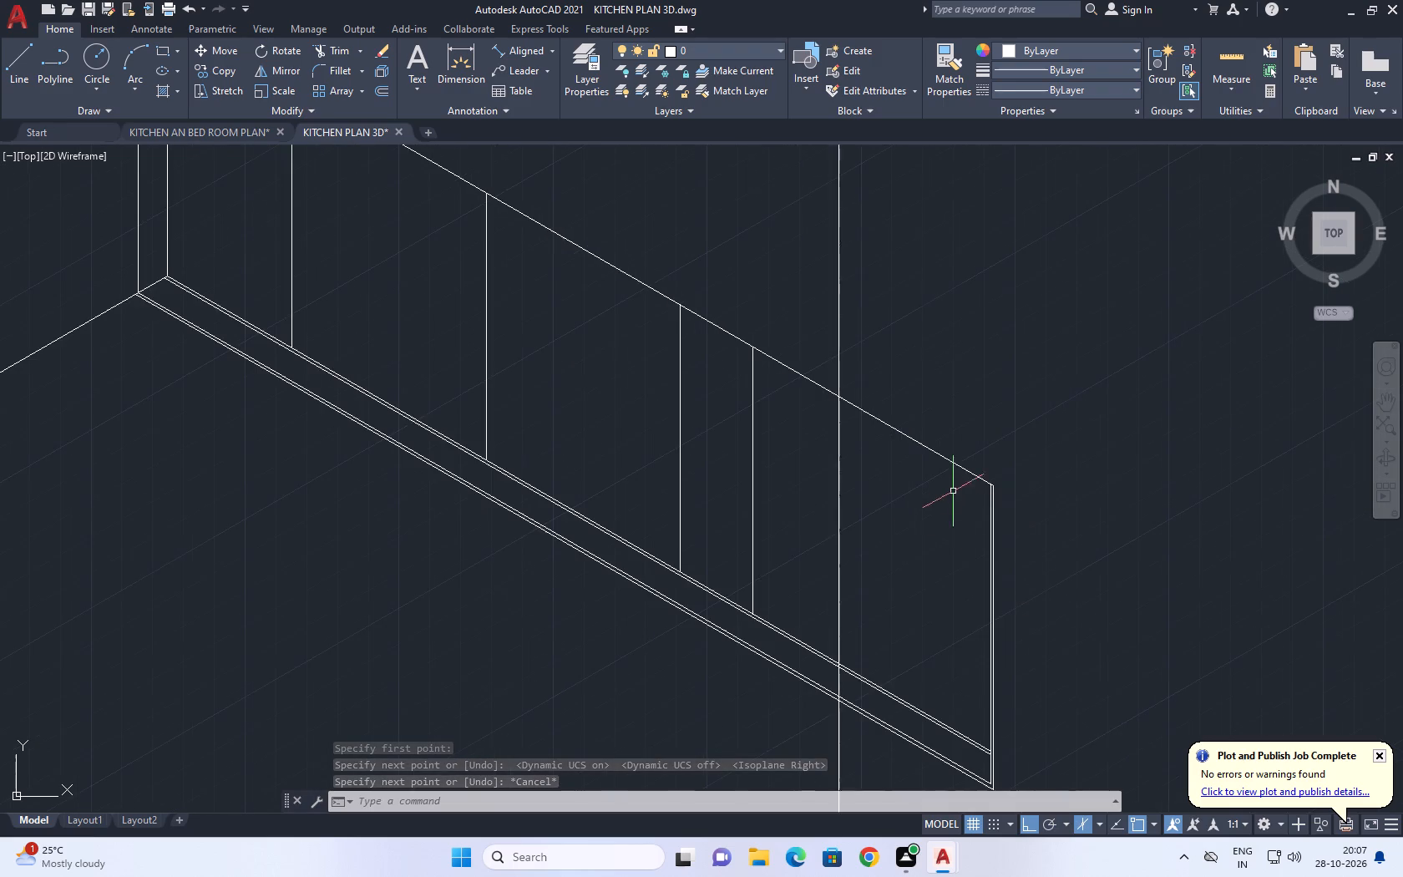
pyautogui.scroll(-3, 915, 454)
pyautogui.write('TR')
pyautogui.press('space')
pyautogui.click(926, 438)
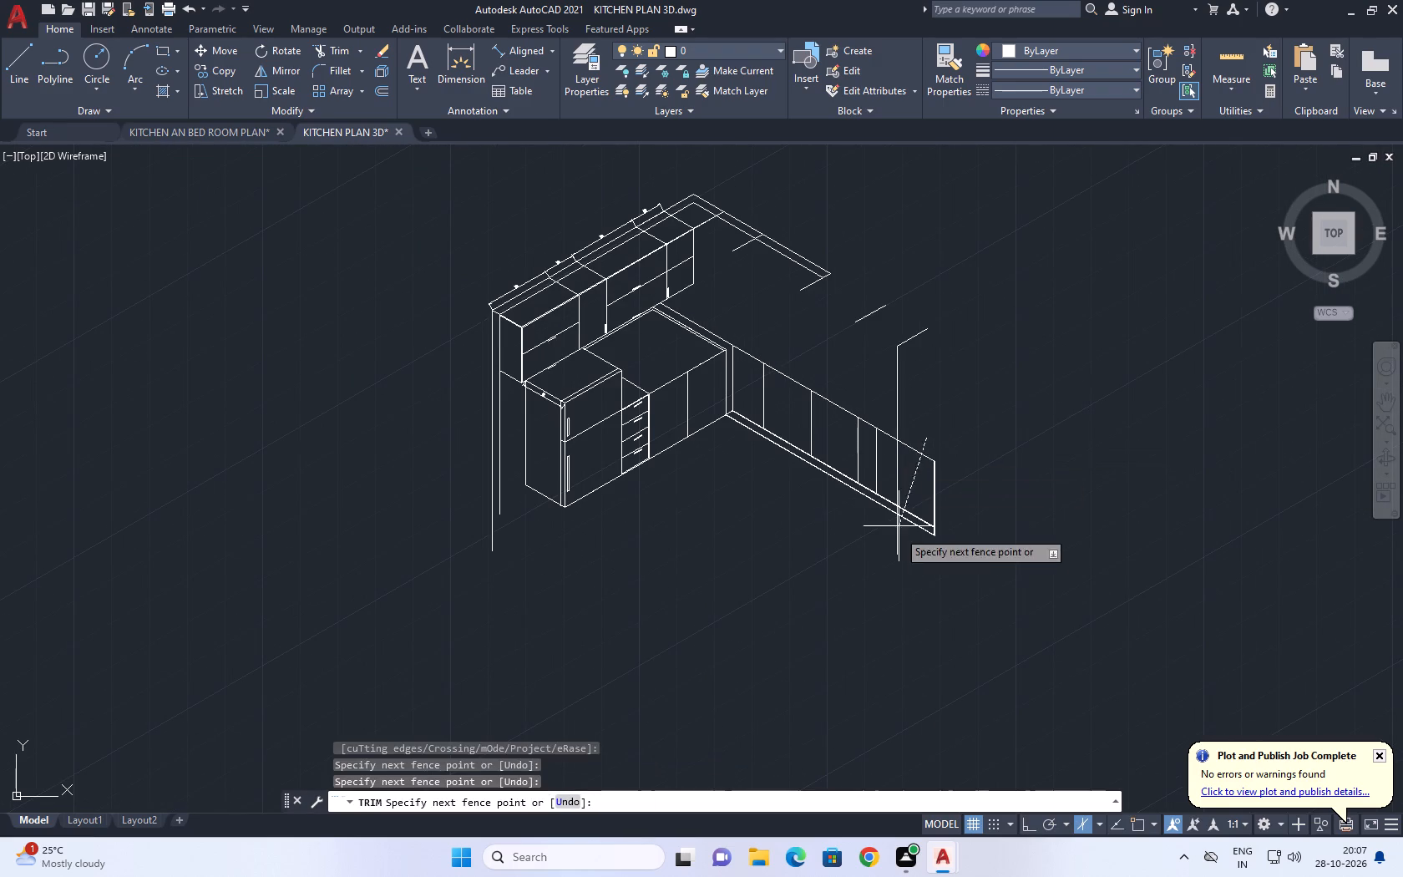
pyautogui.click(896, 561)
pyautogui.click(930, 502)
pyautogui.click(958, 493)
pyautogui.press('Escape')
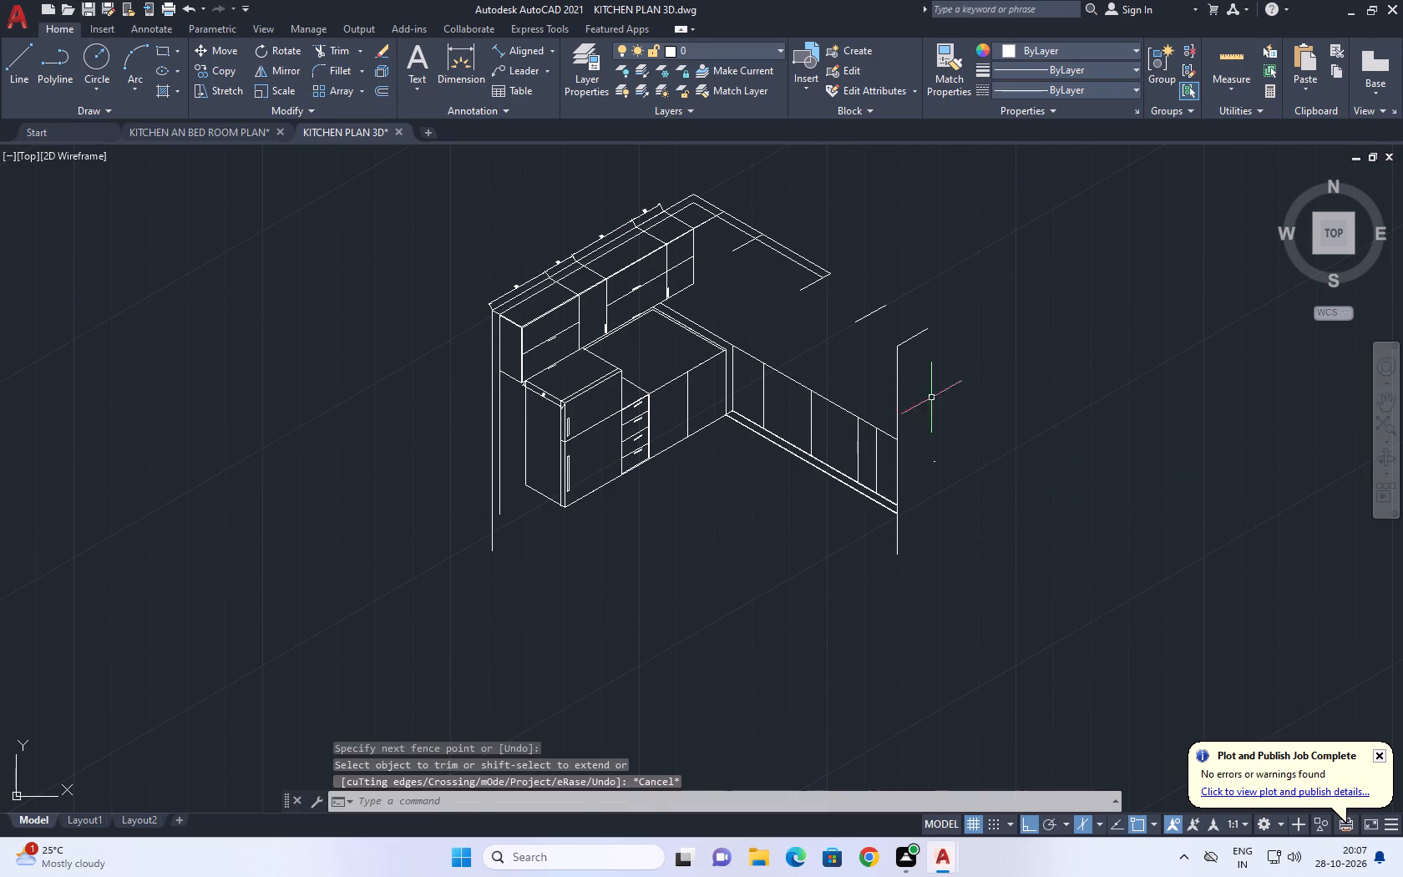
pyautogui.click(931, 398)
pyautogui.click(947, 551)
pyautogui.press('Delete')
# Extend the outer and inner side-wall lines to the farthest 30° line.
pyautogui.moveTo(838, 261); pyautogui.dragTo(824, 320, button='middle')
pyautogui.scroll(2, 824, 322)
pyautogui.moveTo(747, 351); pyautogui.dragTo(722, 388, button='middle')
pyautogui.press('e')
pyautogui.press('x')
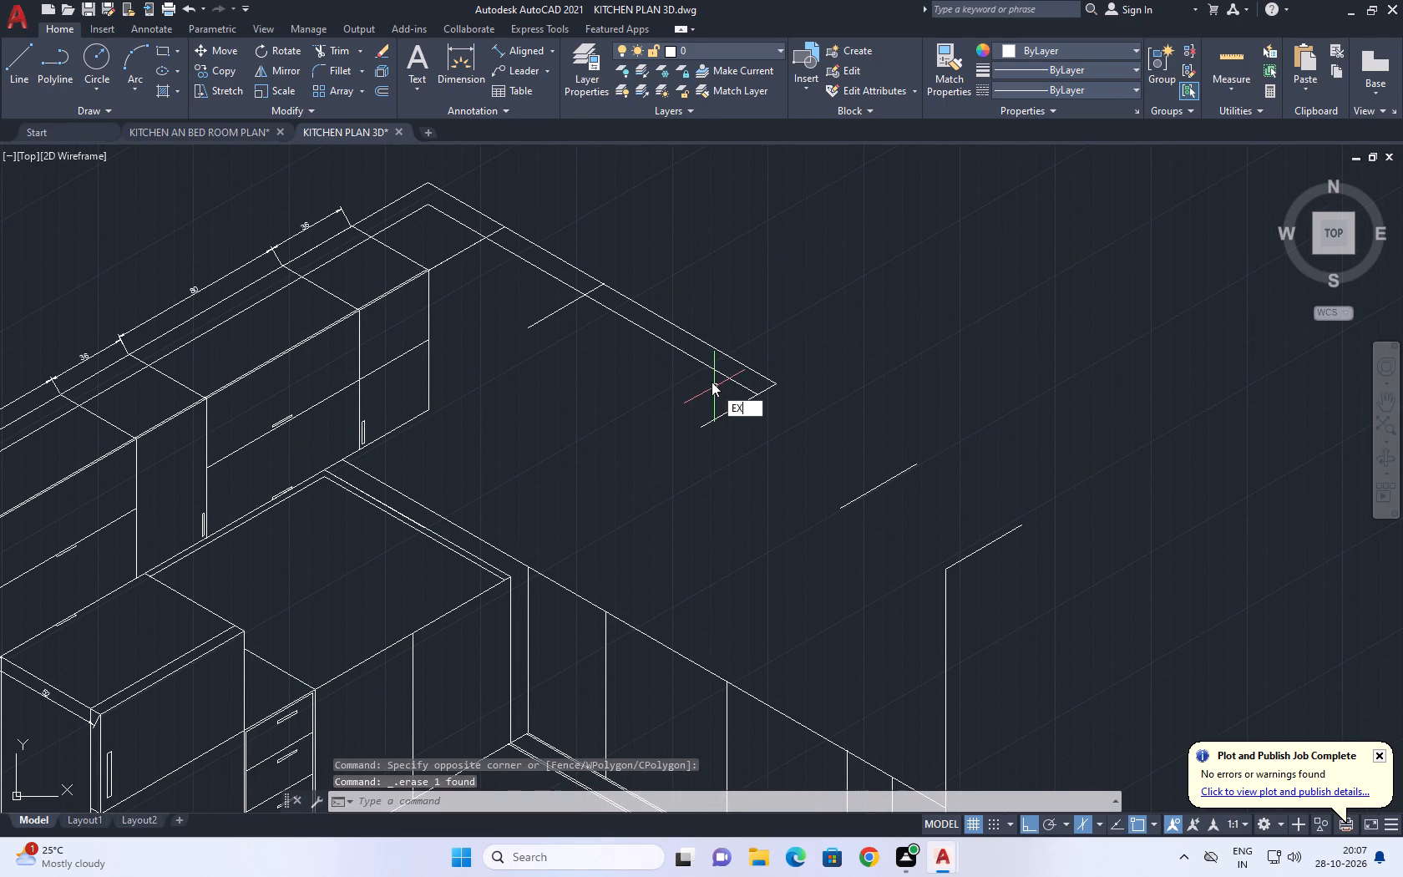
pyautogui.press('space')
pyautogui.moveTo(661, 382); pyautogui.dragTo(669, 379)
pyautogui.click(806, 332)
pyautogui.click(792, 453)
pyautogui.click(901, 432)
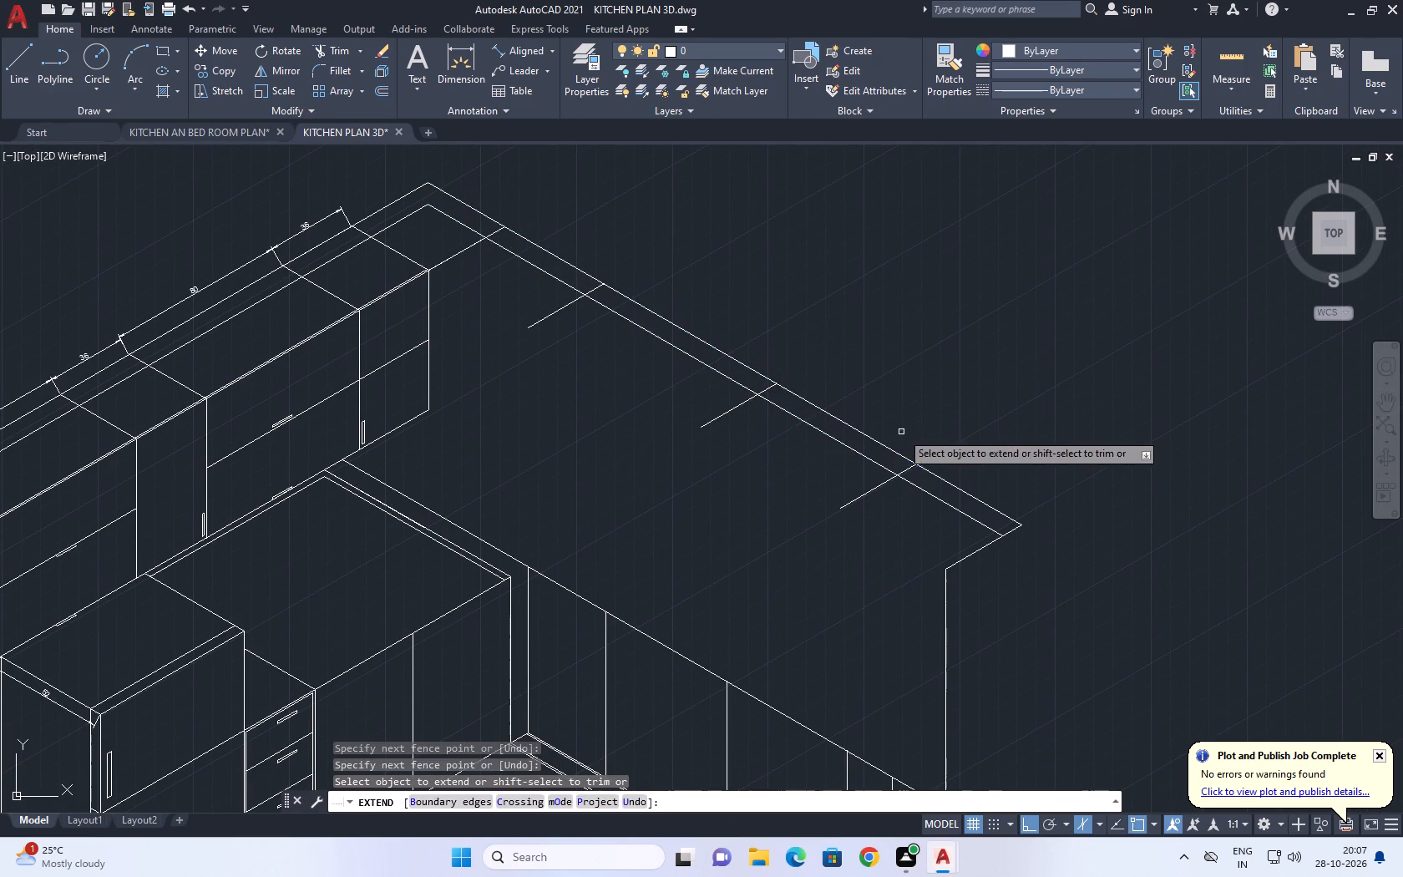
pyautogui.press('Escape')
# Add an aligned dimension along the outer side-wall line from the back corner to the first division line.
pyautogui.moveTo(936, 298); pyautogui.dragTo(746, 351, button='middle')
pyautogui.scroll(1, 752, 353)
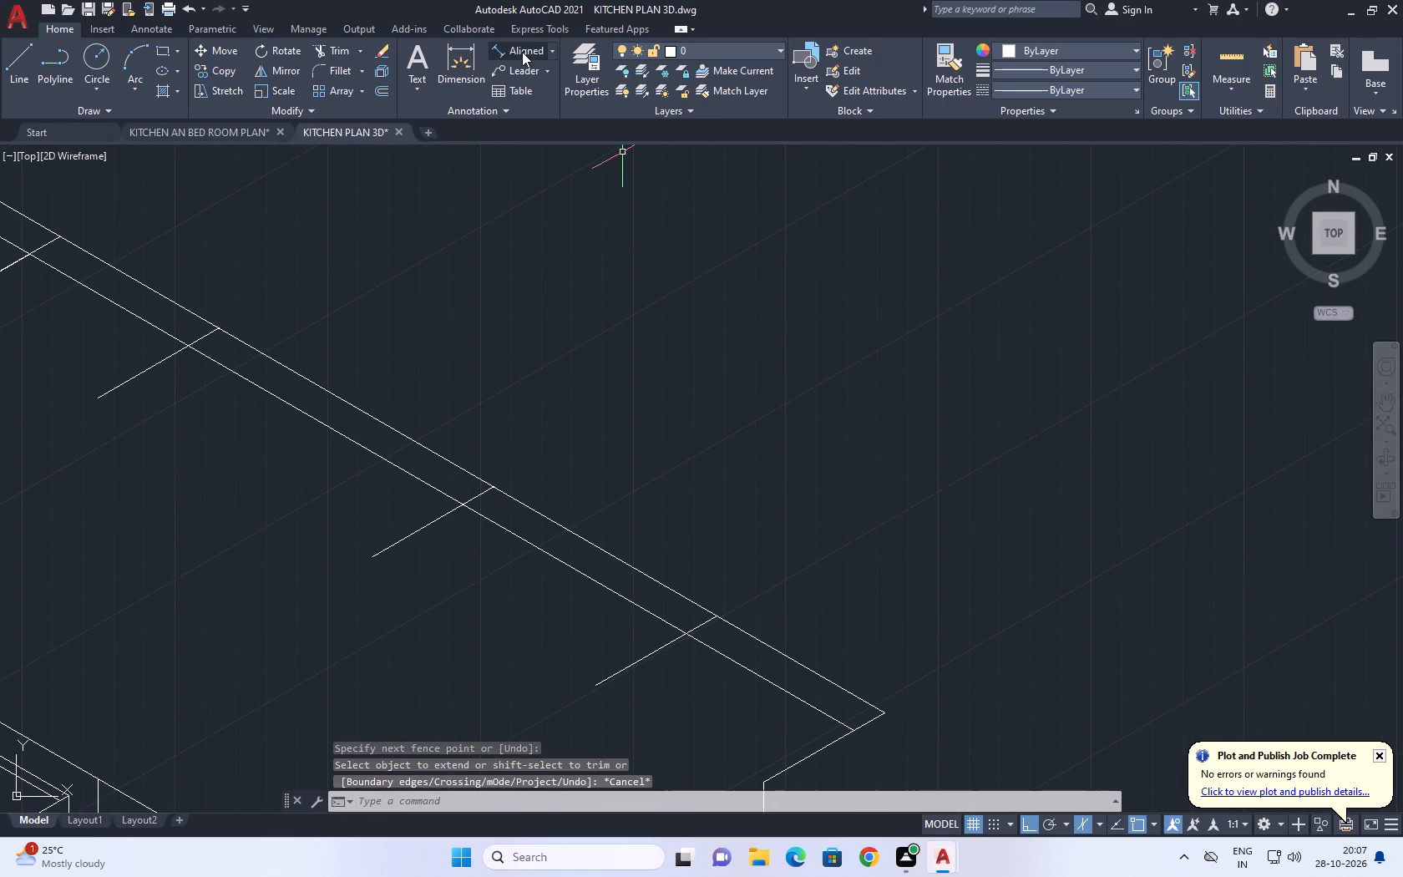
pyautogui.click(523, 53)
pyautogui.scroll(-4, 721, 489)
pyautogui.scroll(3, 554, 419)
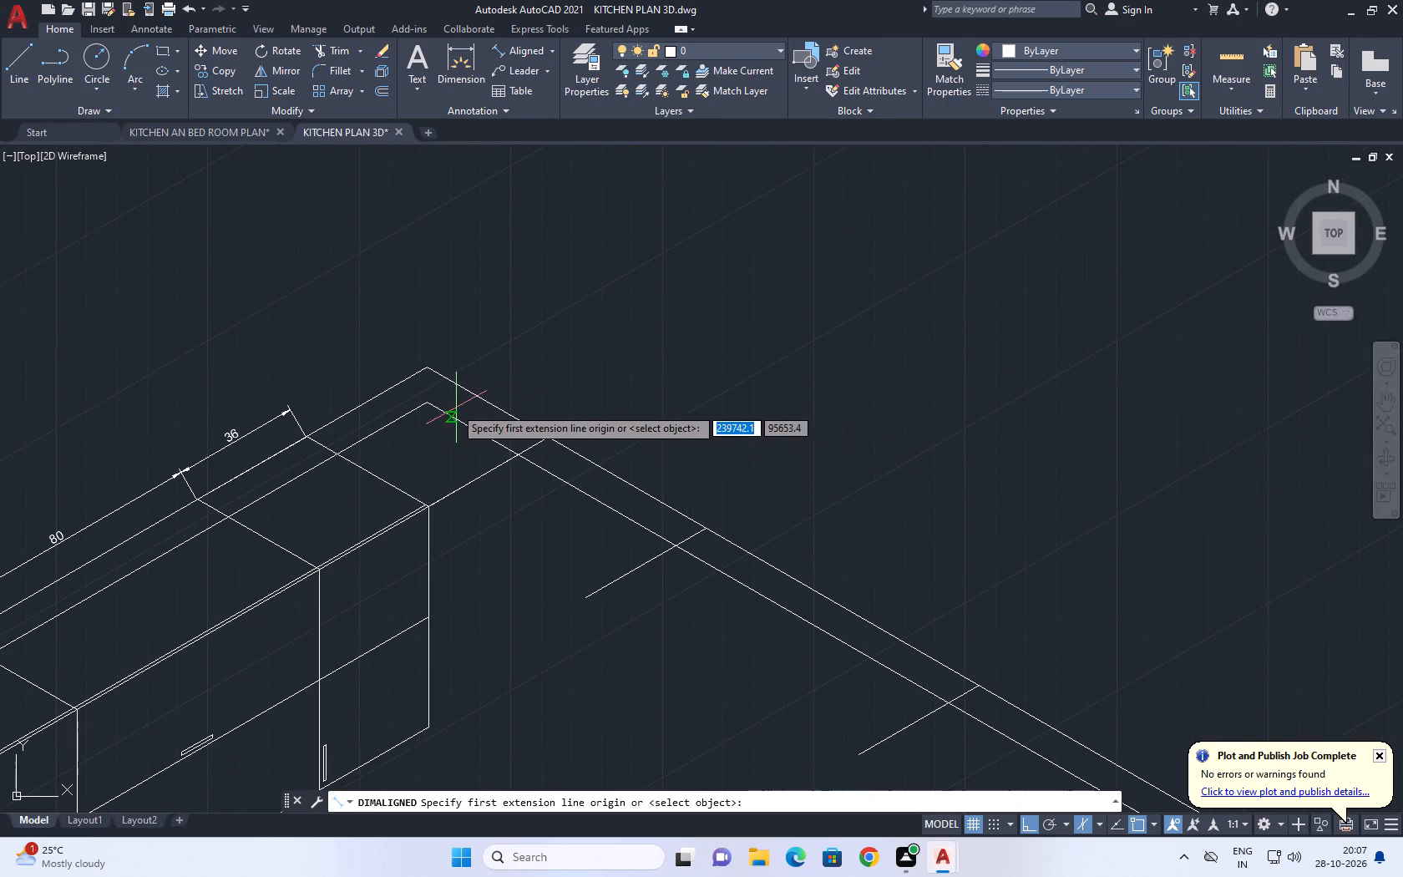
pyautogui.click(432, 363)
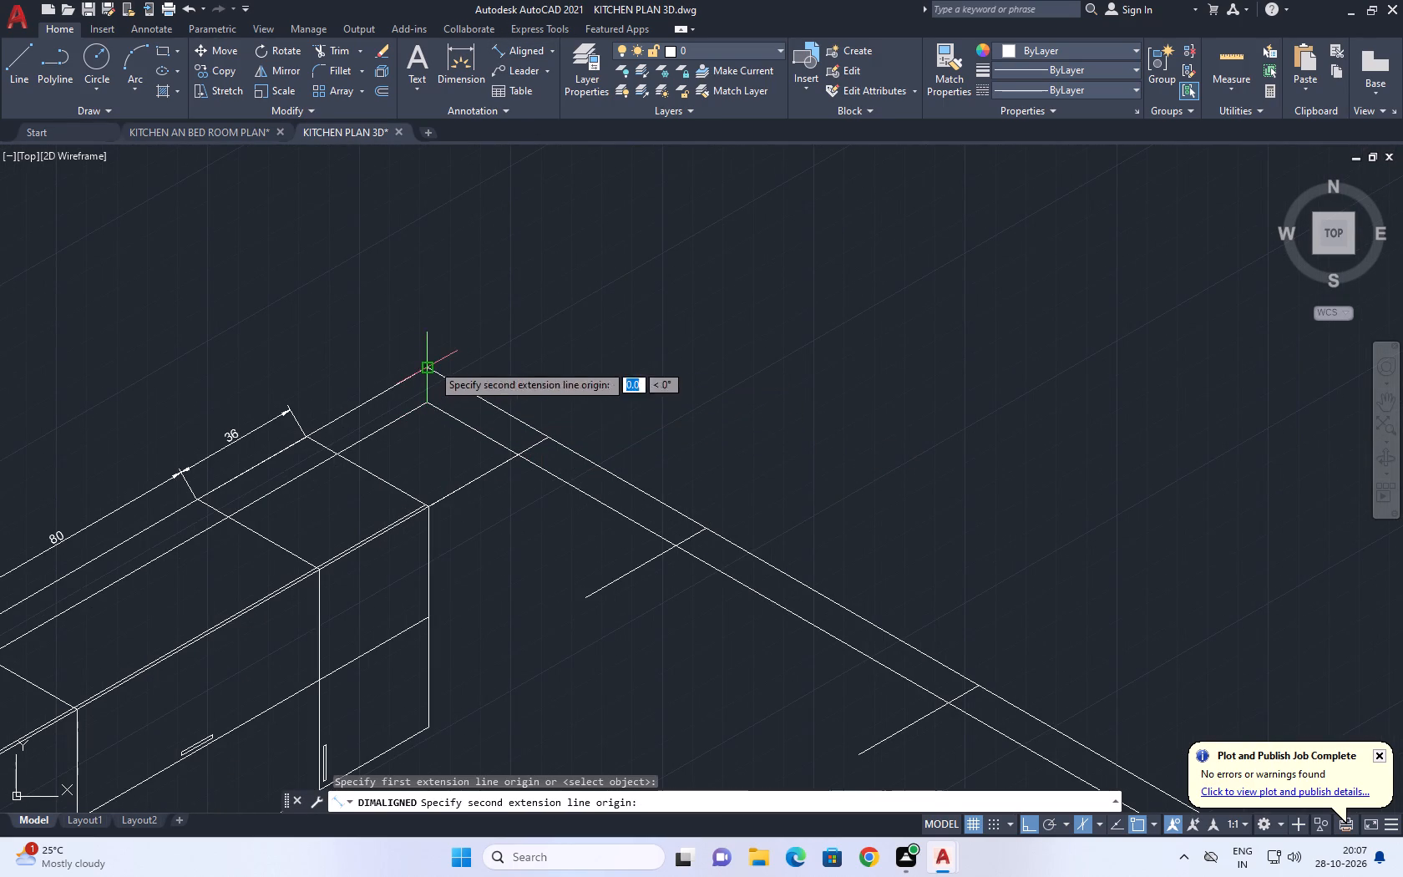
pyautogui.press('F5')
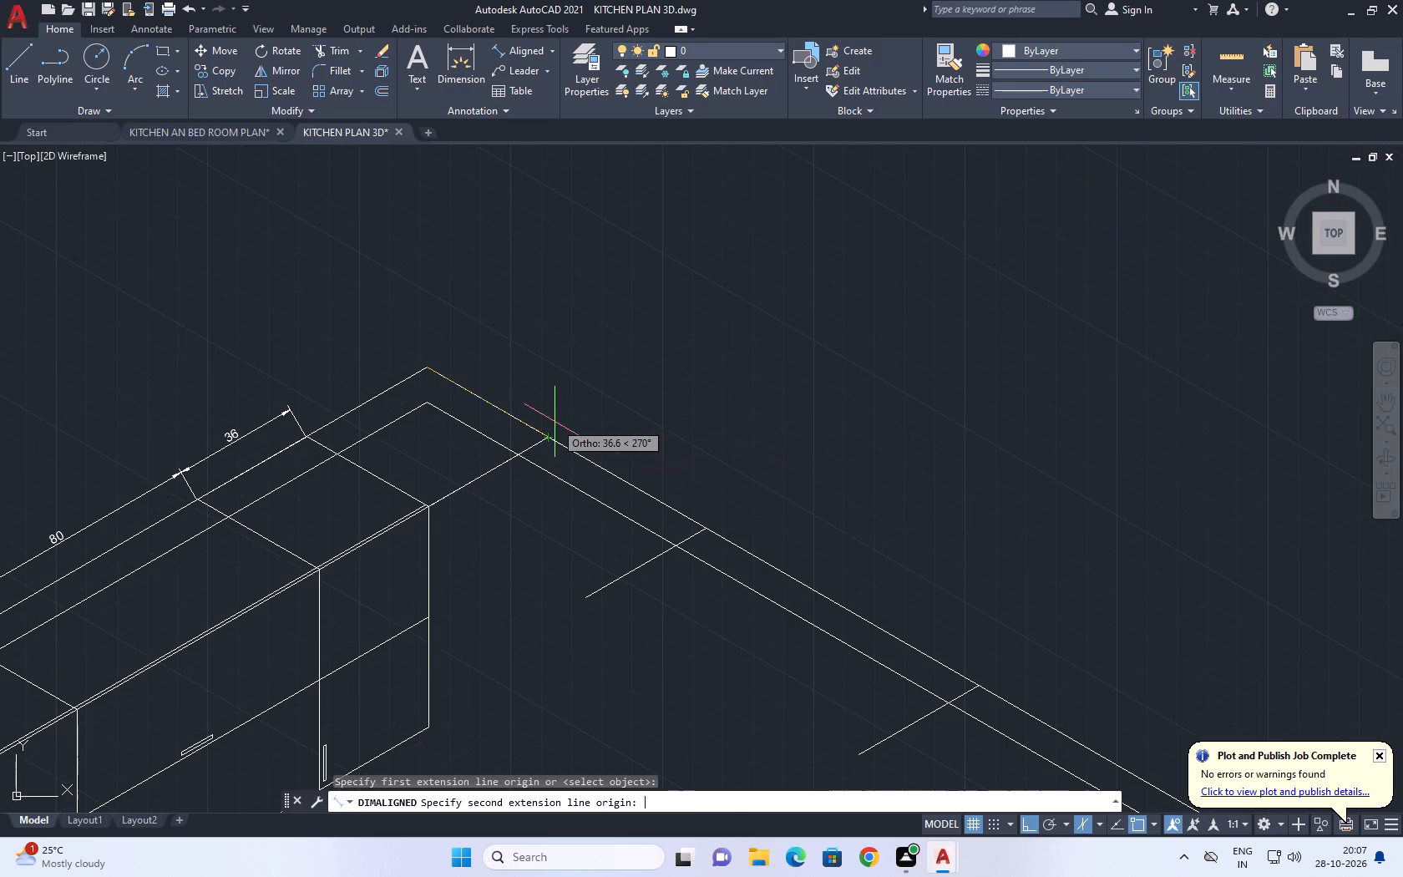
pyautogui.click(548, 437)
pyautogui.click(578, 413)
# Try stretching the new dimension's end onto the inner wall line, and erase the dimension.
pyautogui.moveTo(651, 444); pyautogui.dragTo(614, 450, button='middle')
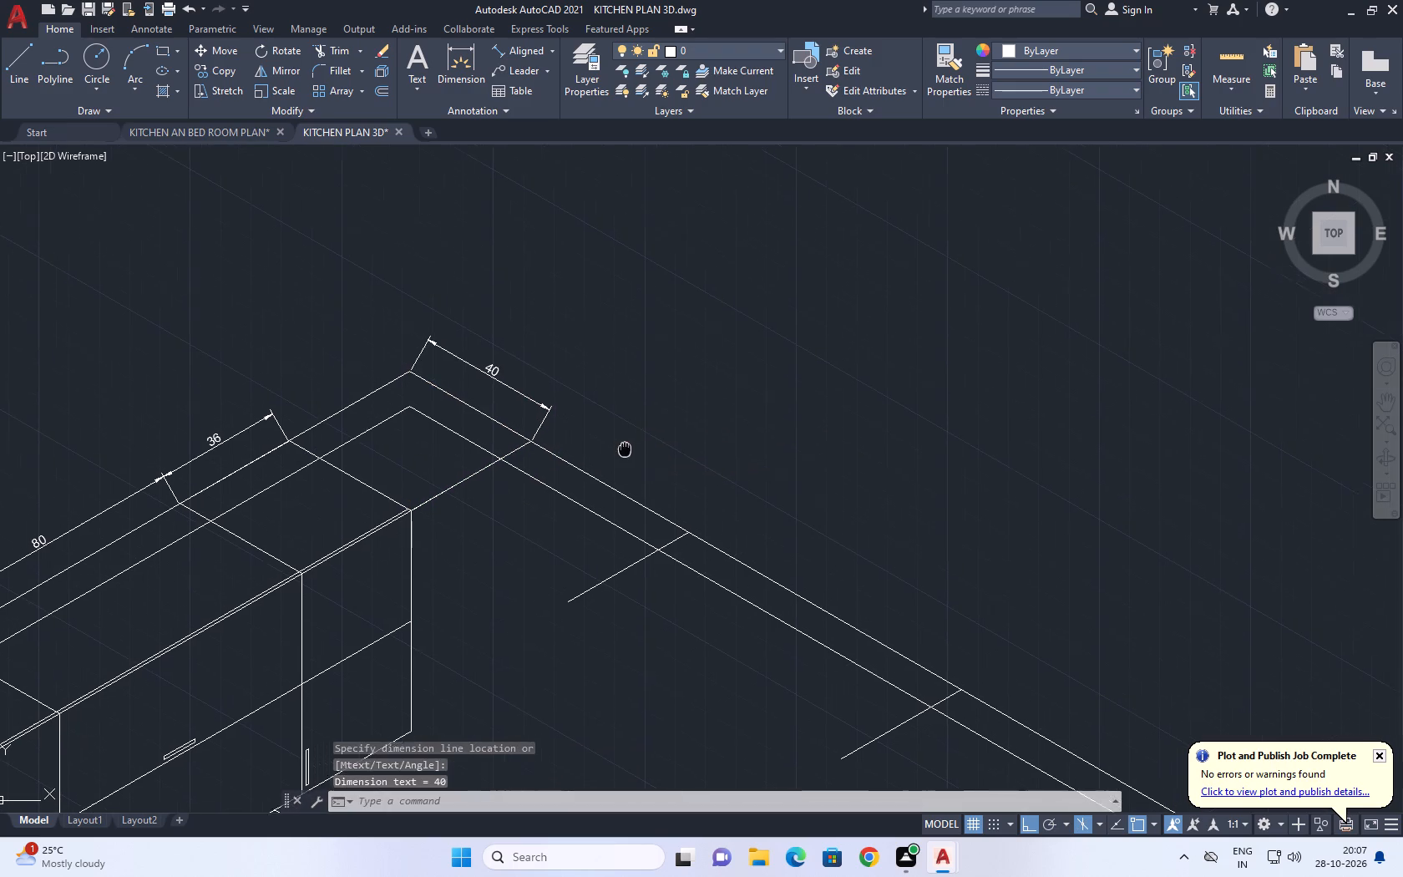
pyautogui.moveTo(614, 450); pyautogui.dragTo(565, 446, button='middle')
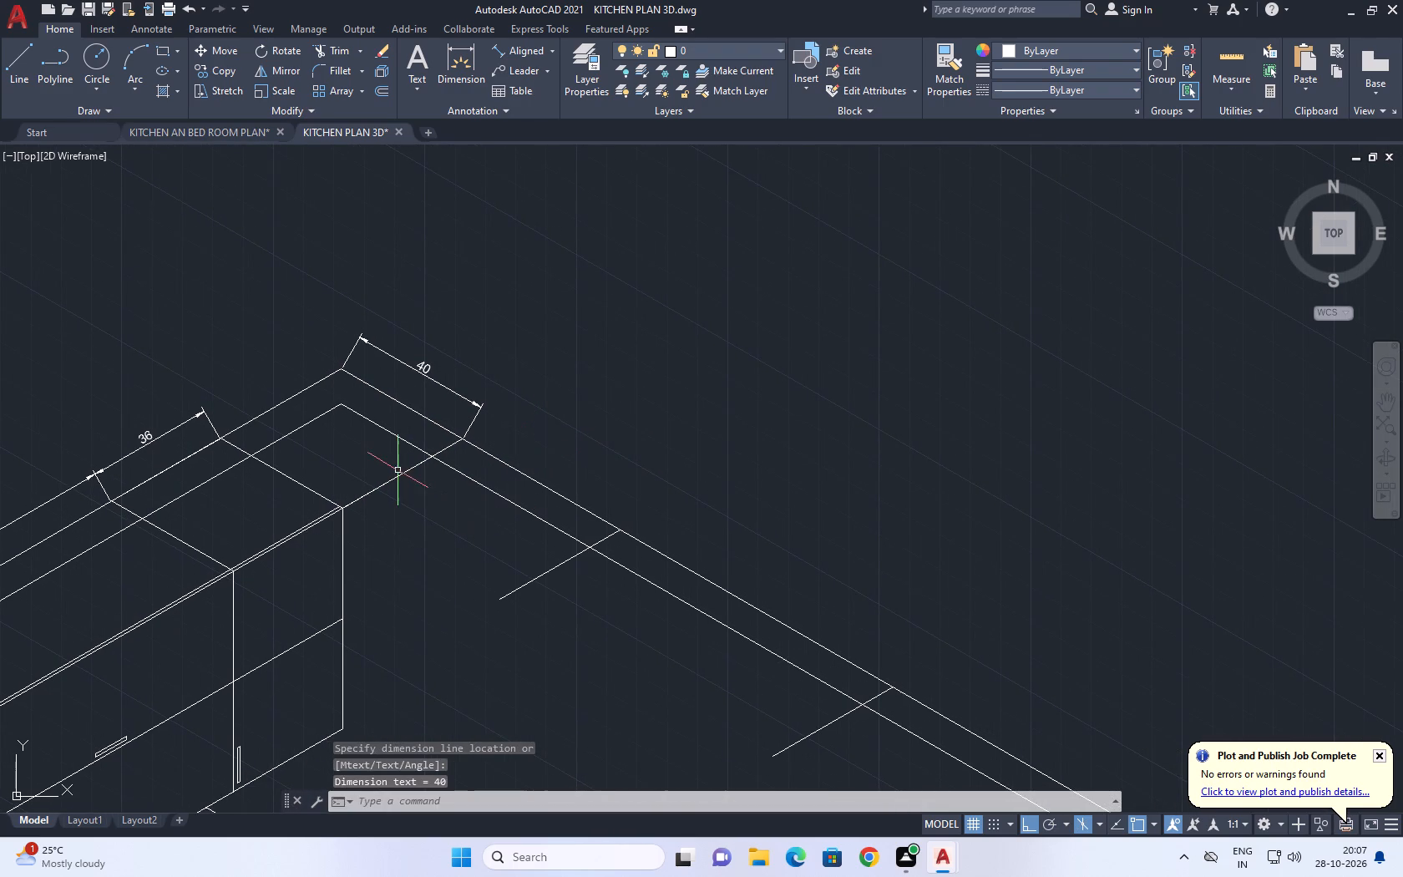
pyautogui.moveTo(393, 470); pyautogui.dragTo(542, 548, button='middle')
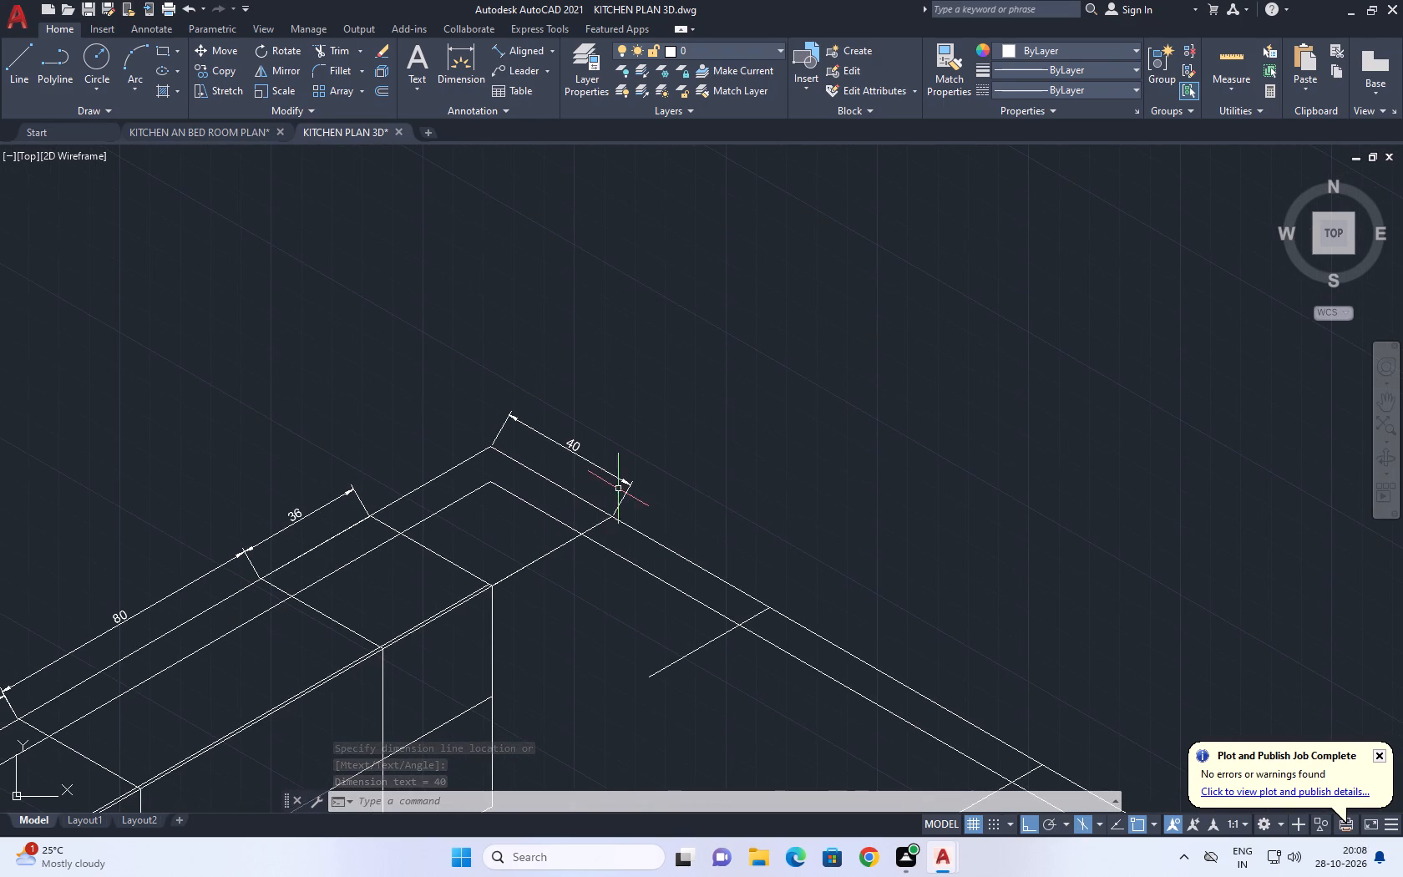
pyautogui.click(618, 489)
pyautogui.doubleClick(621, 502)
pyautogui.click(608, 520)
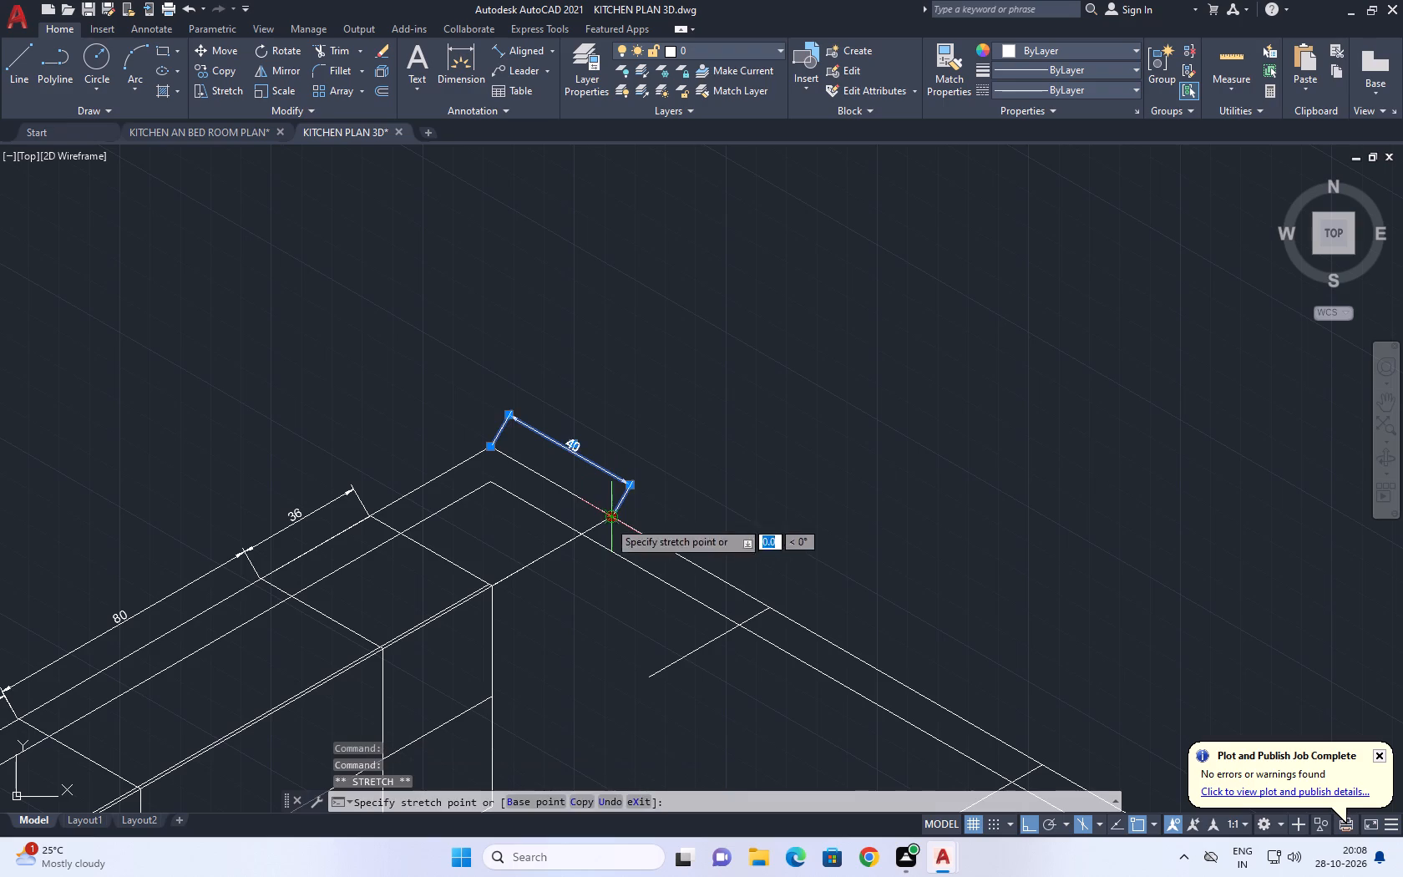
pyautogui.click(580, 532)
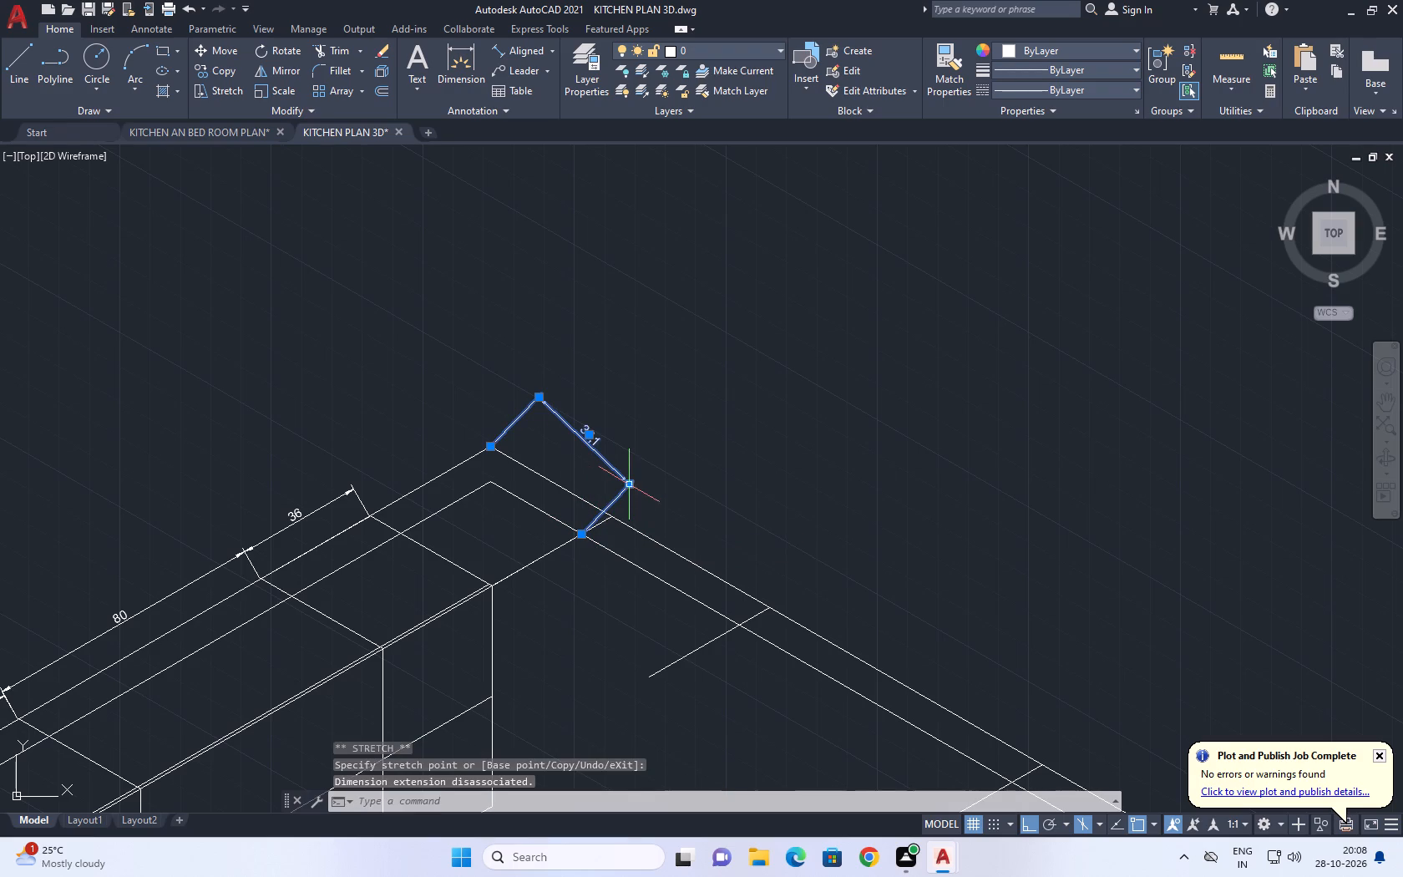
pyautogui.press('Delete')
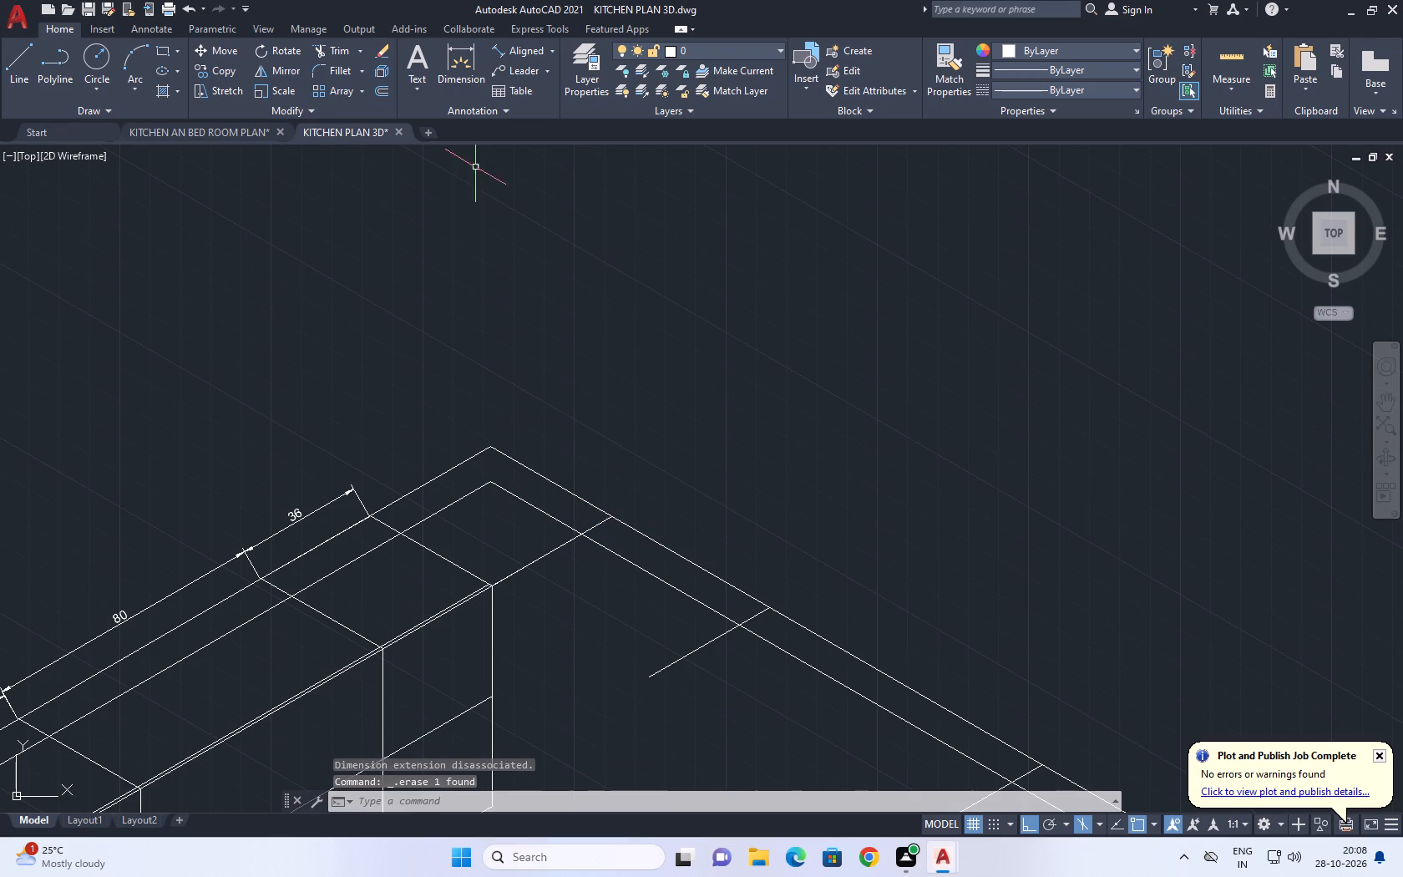
# Add aligned dimensions along the inner side-wall line for the first two bays, from the inner corner to the second division line.
pyautogui.moveTo(524, 51); pyautogui.dragTo(523, 60)
pyautogui.click(494, 485)
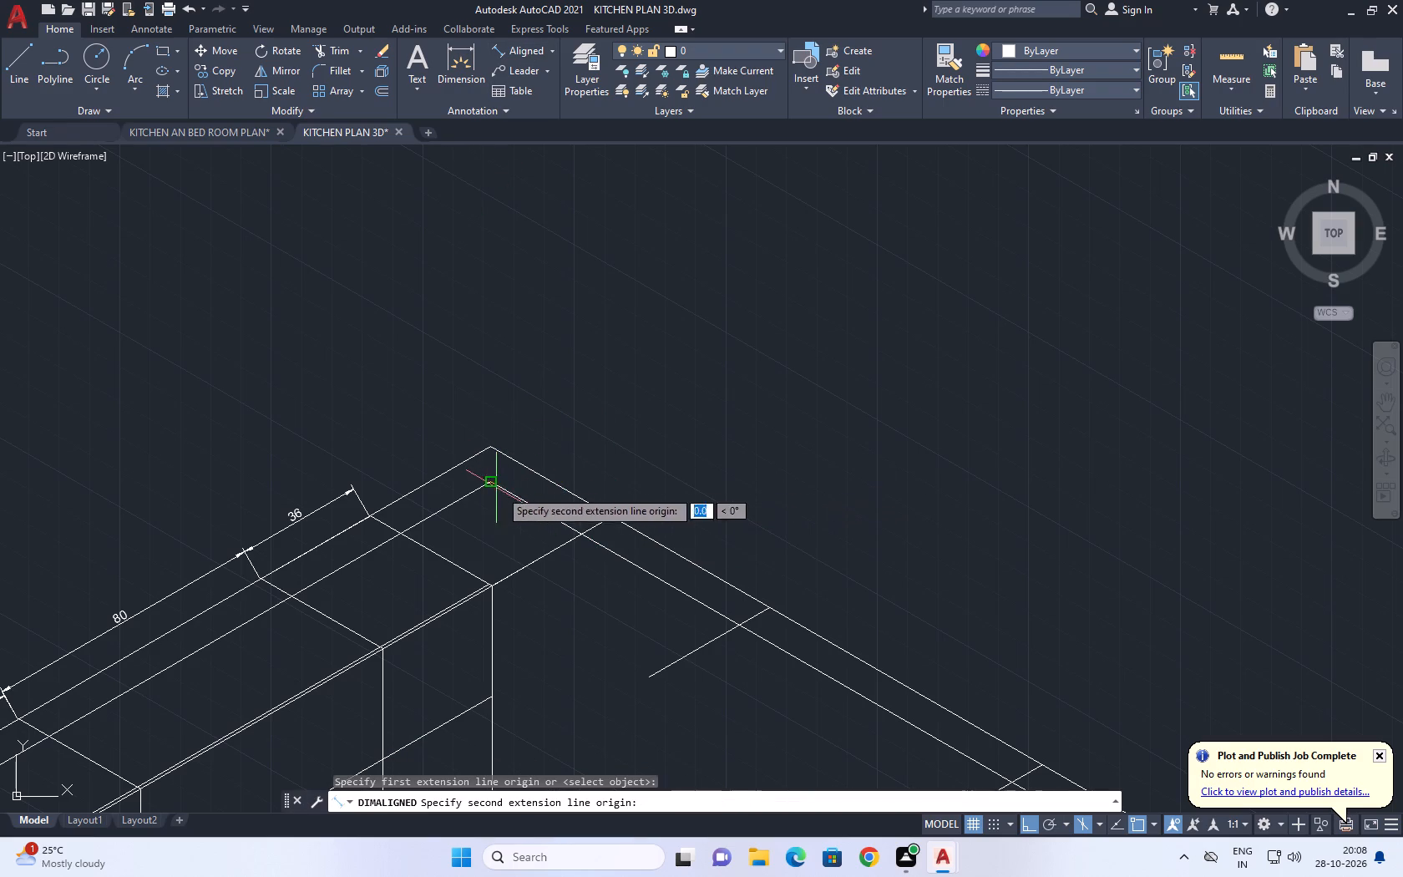
pyautogui.click(579, 532)
pyautogui.click(628, 501)
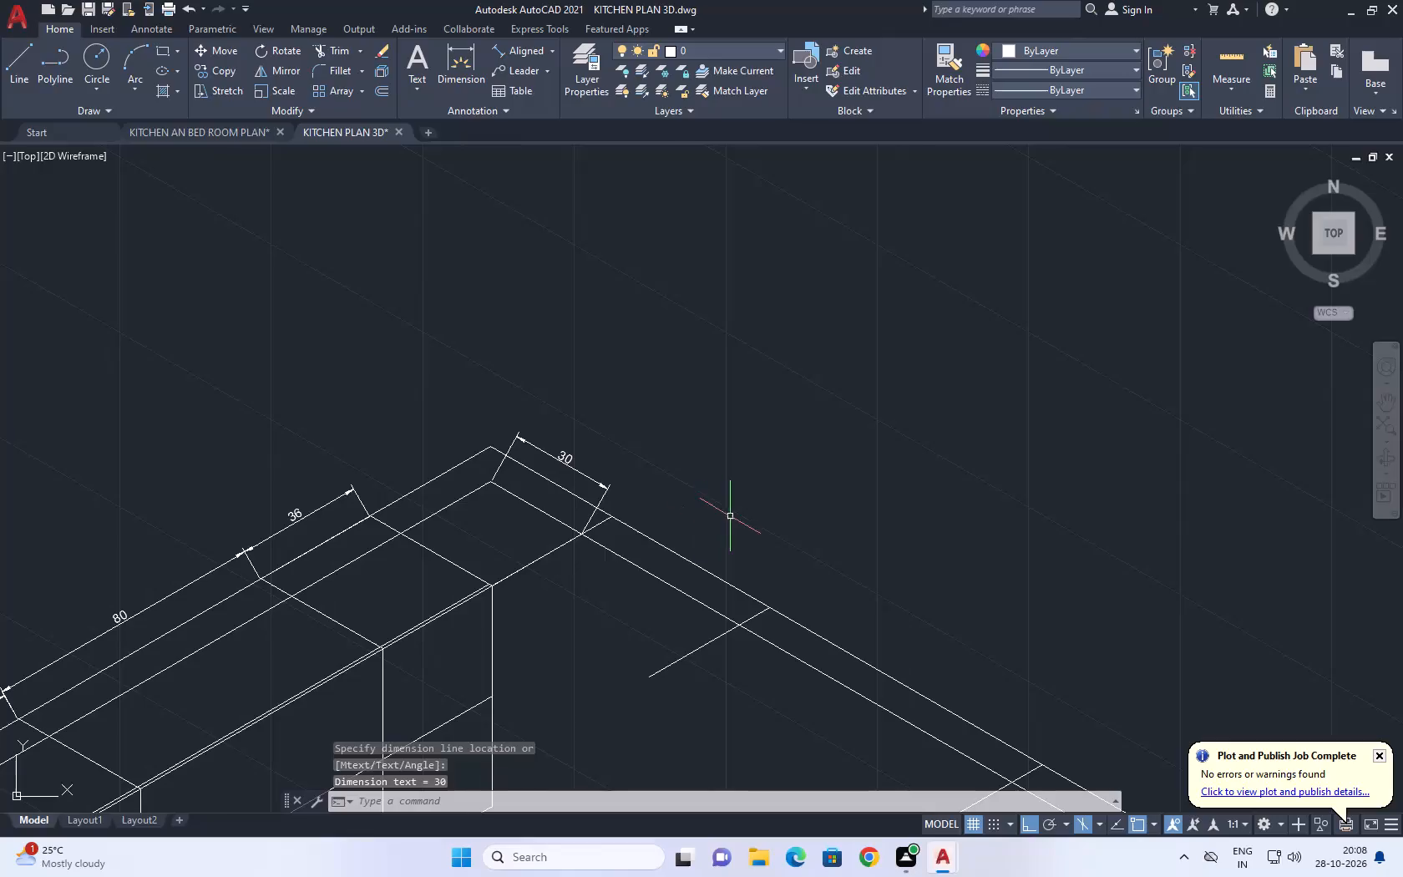
pyautogui.press('space')
pyautogui.moveTo(750, 479); pyautogui.dragTo(616, 210, button='middle')
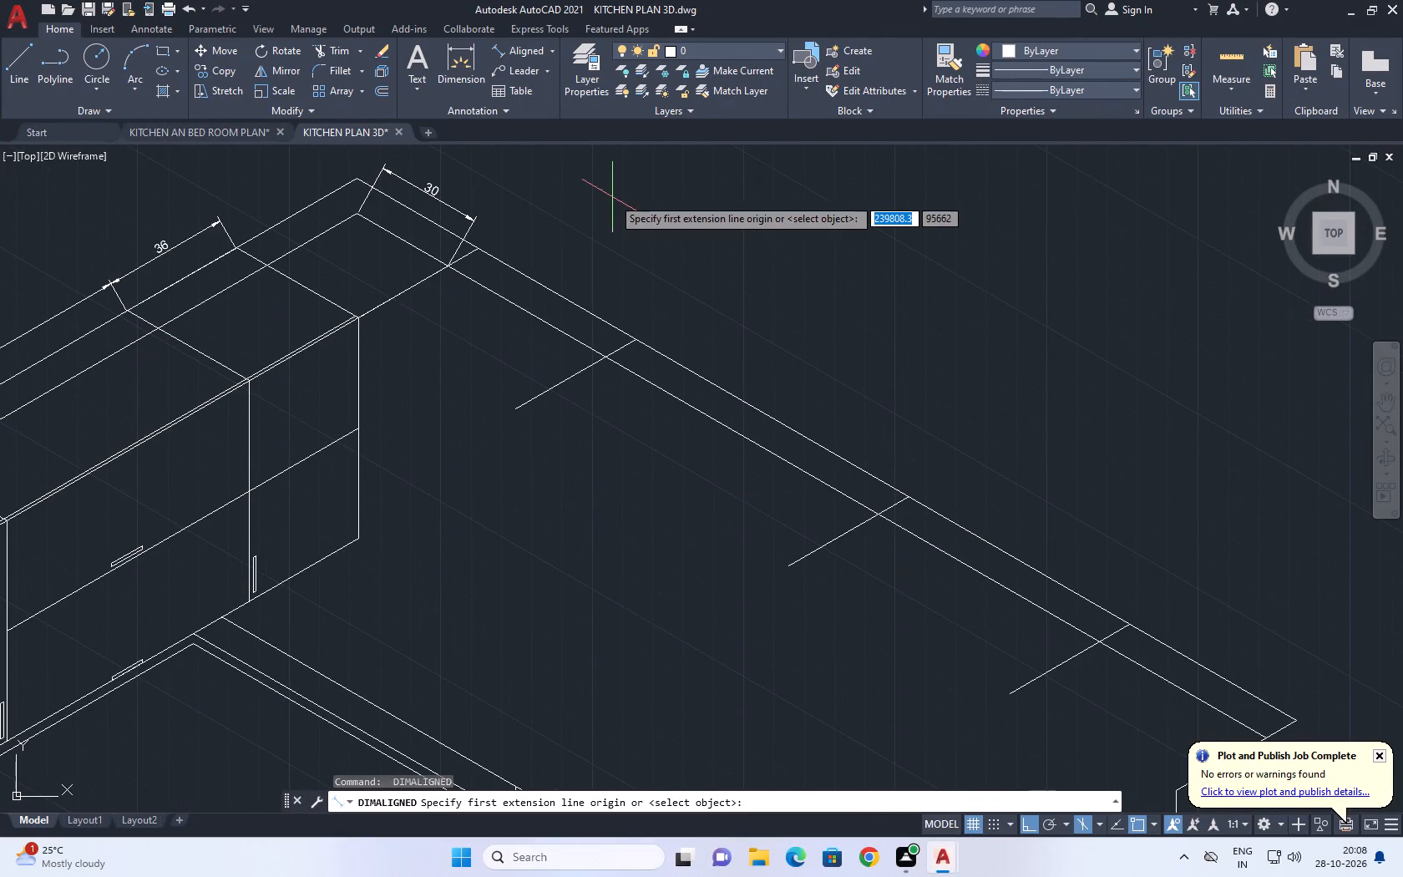
pyautogui.click(451, 270)
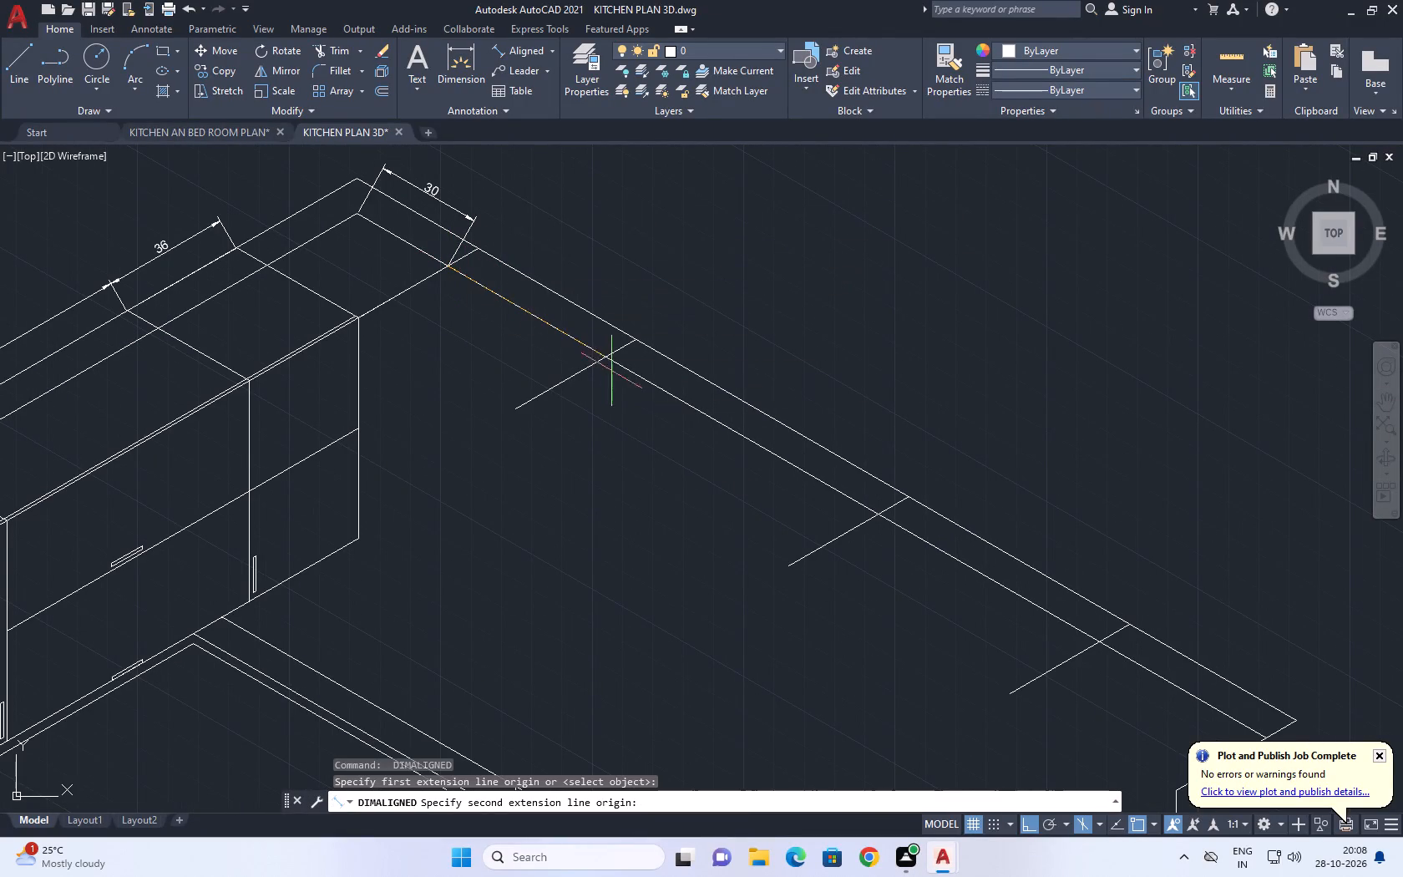
pyautogui.click(602, 358)
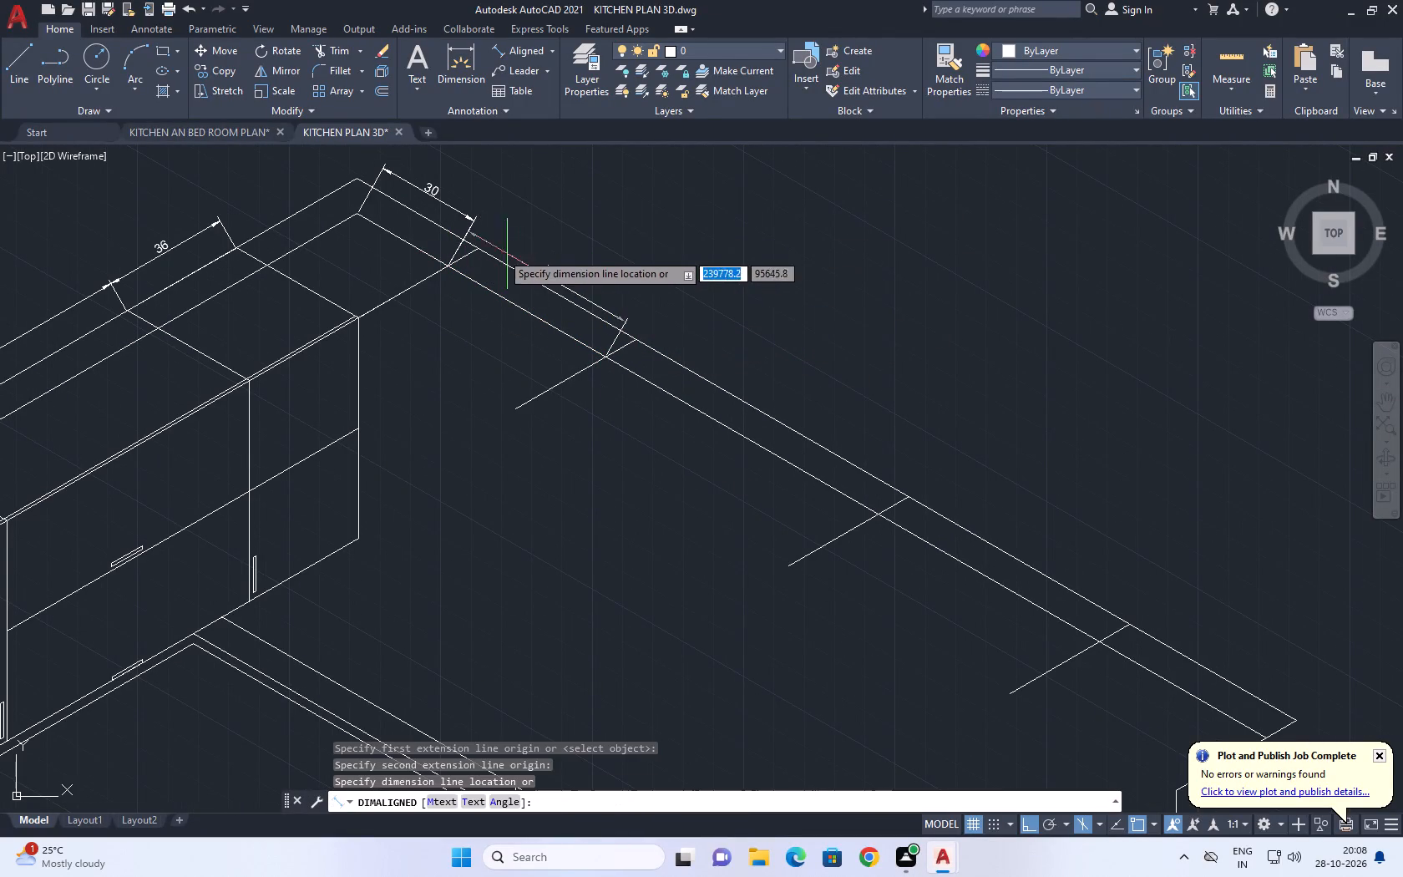
pyautogui.click(474, 221)
# Add an aligned dimension between the second and third division lines on the inner wall line, level with the previous dimension.
pyautogui.moveTo(777, 325); pyautogui.dragTo(716, 321, button='middle')
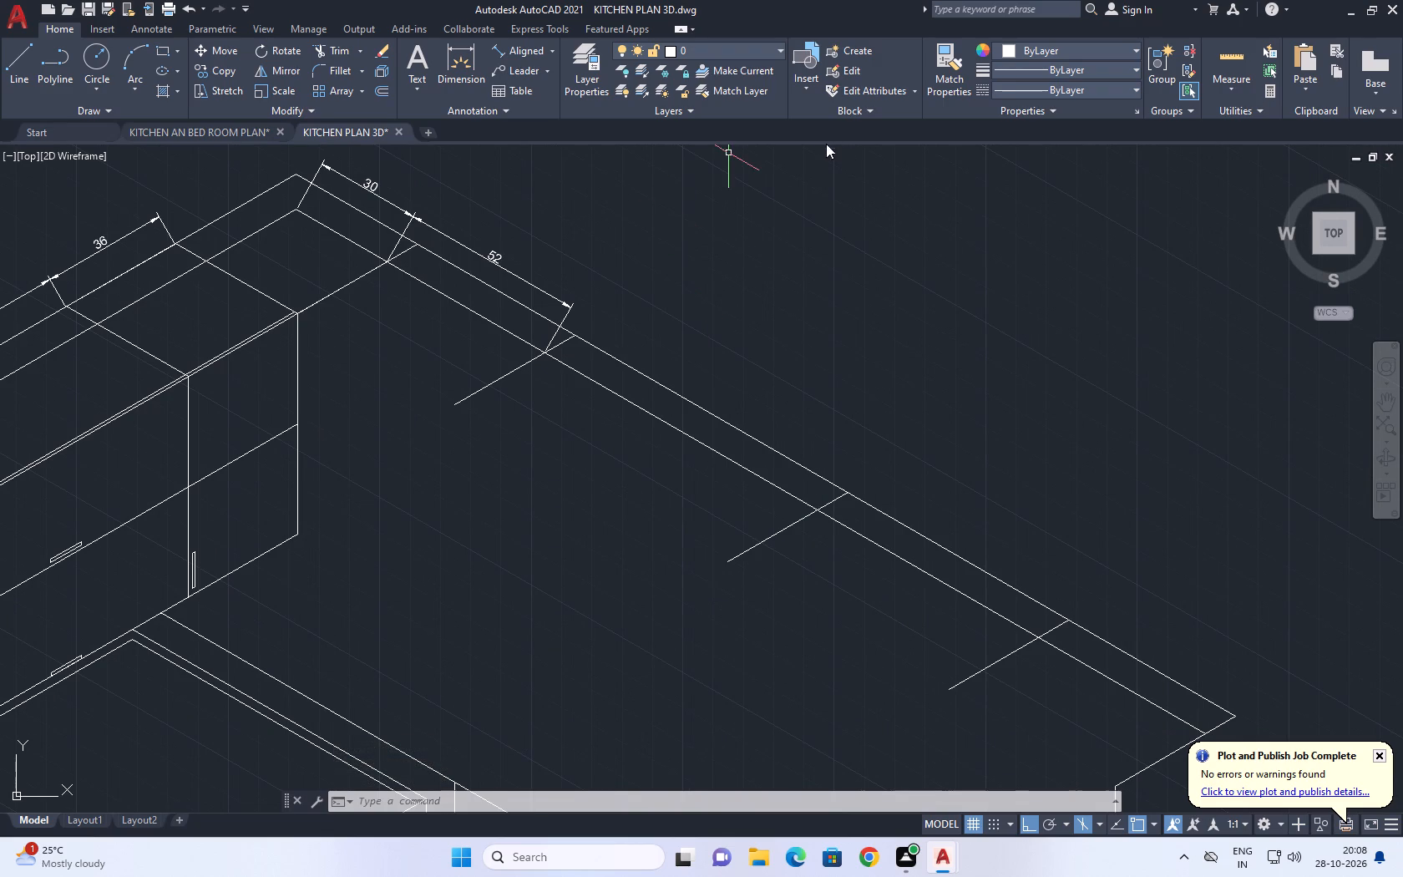
pyautogui.click(519, 53)
pyautogui.scroll(1, 572, 362)
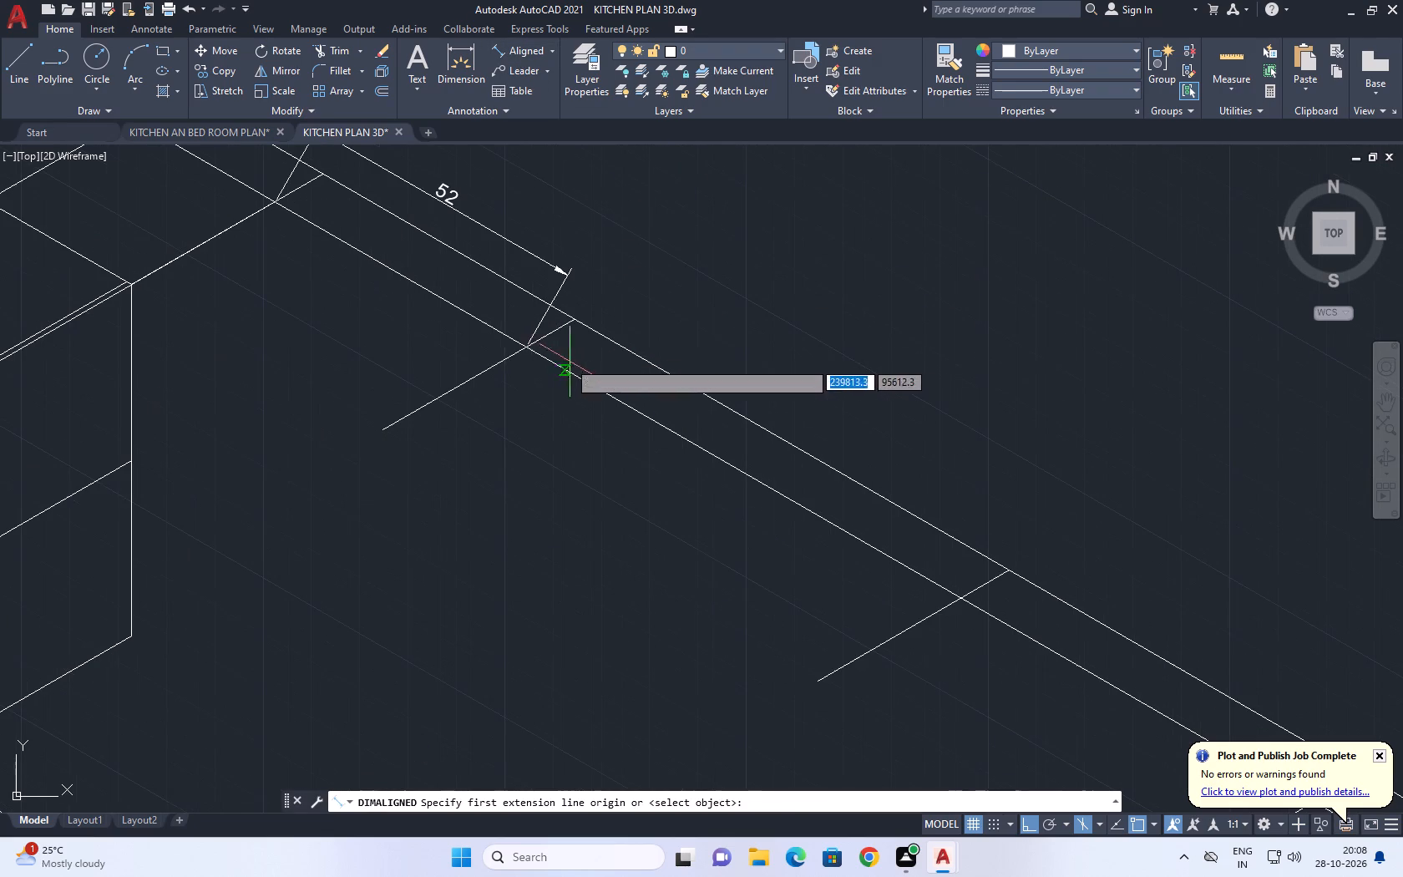
pyautogui.click(529, 347)
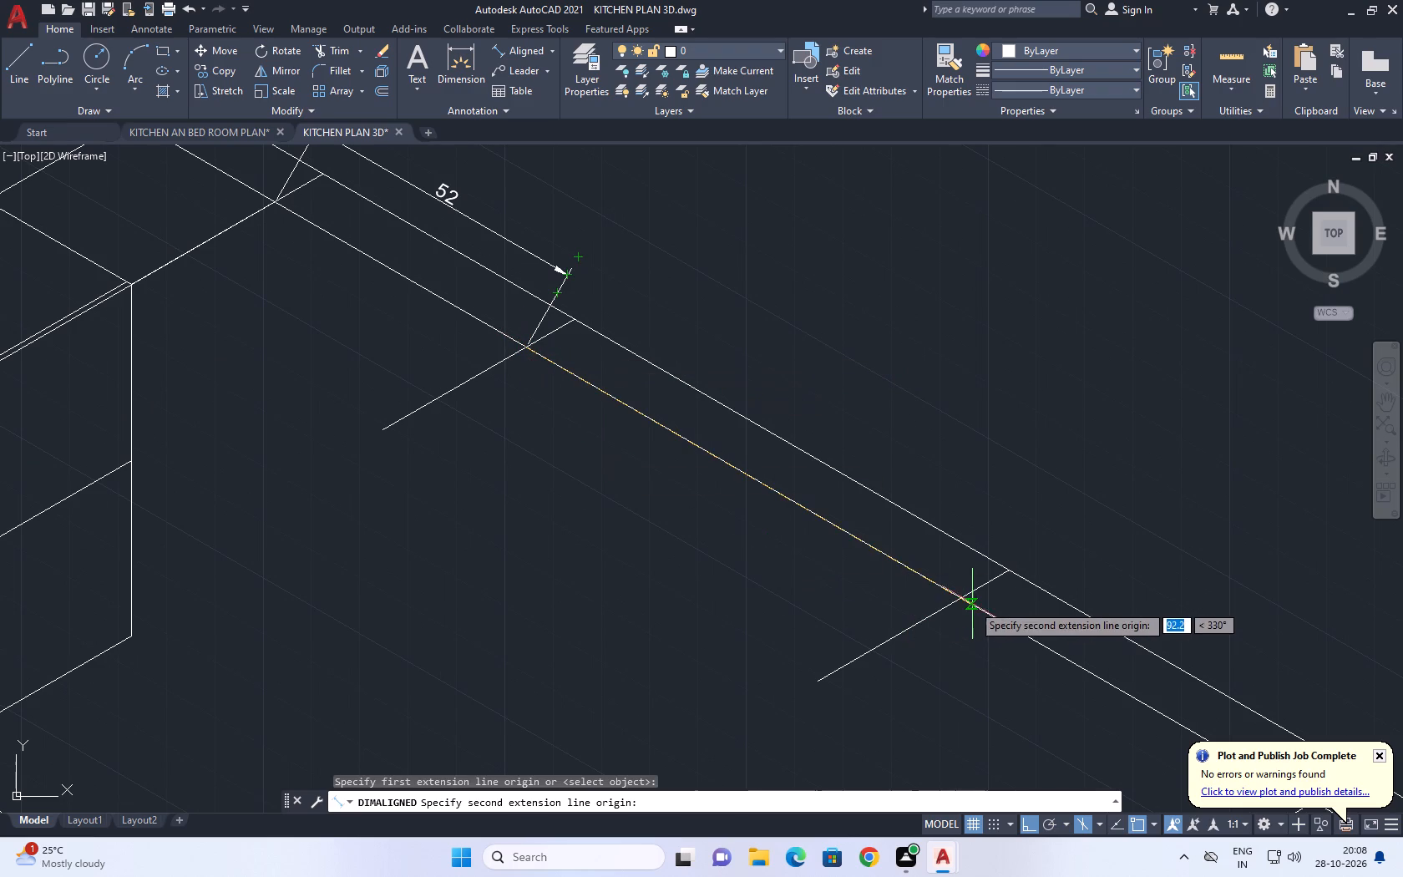
pyautogui.click(963, 600)
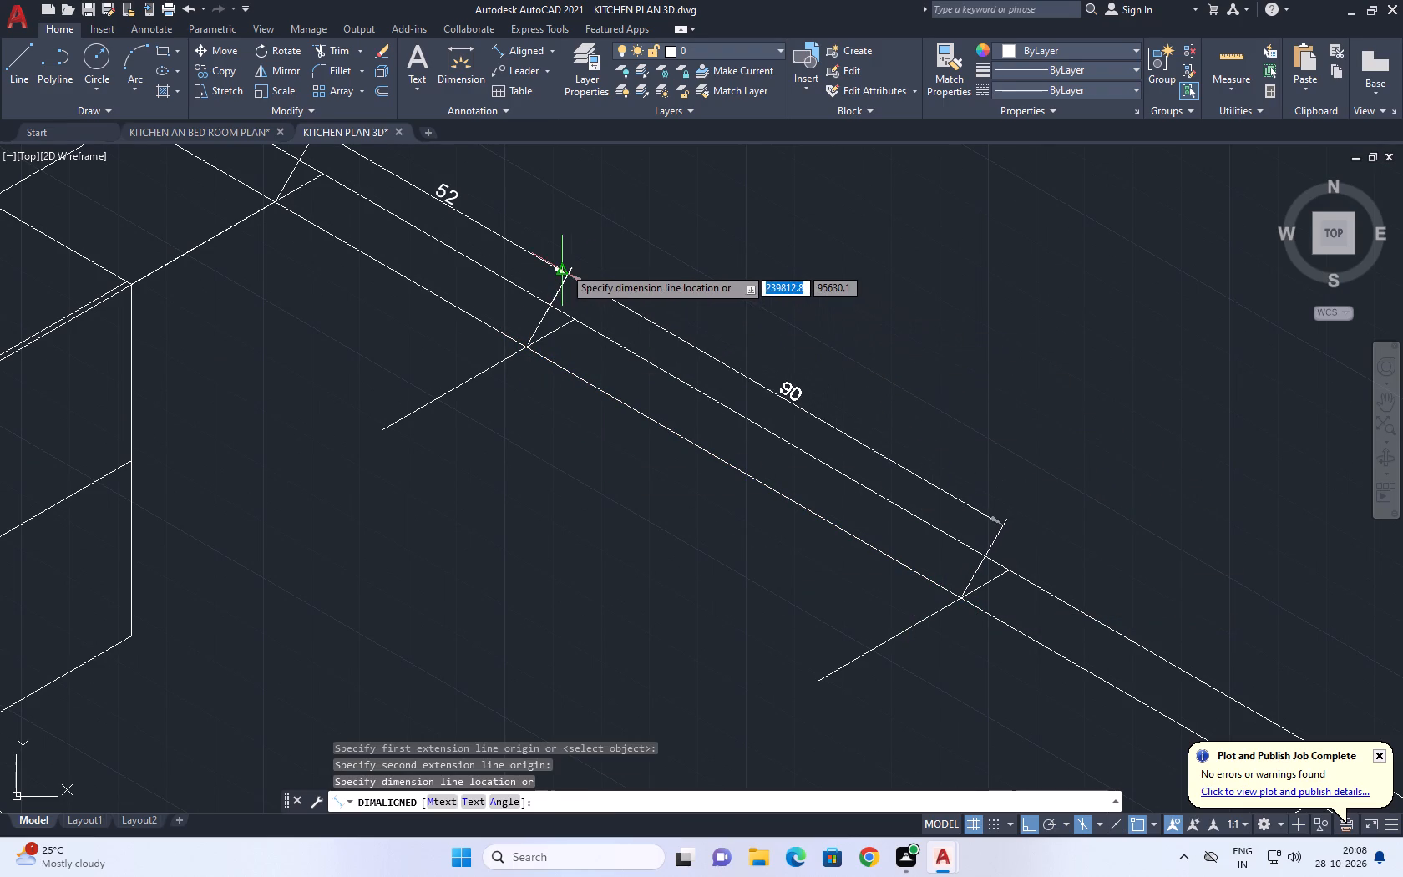
pyautogui.click(565, 274)
# Add an aligned dimension between the third and fourth division lines on the inner wall line, continuing the dimension chain.
pyautogui.scroll(1, 931, 382)
pyautogui.moveTo(931, 382); pyautogui.dragTo(832, 314, button='middle')
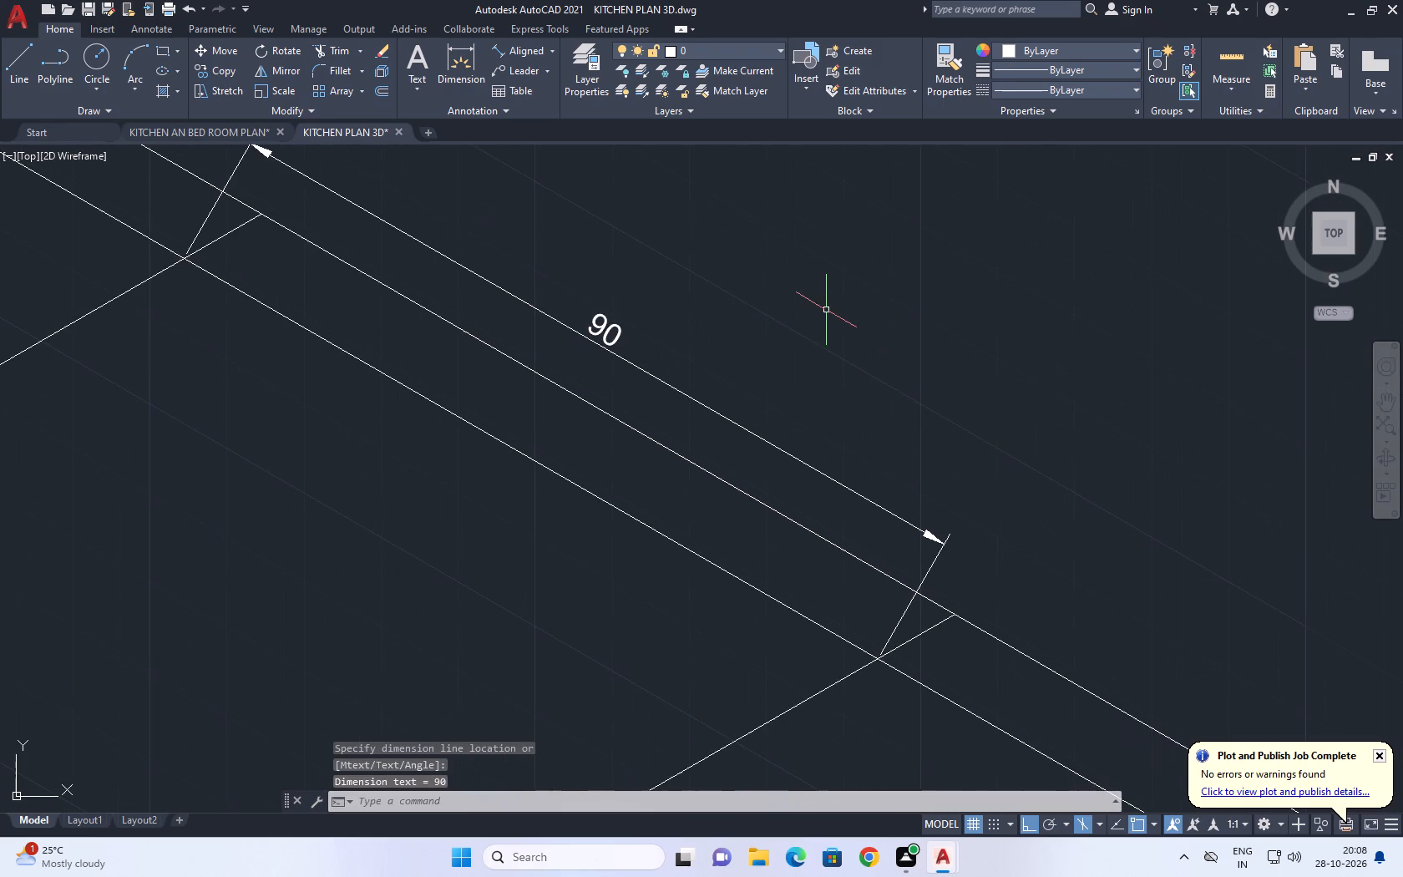
pyautogui.press('space')
pyautogui.scroll(-3, 813, 465)
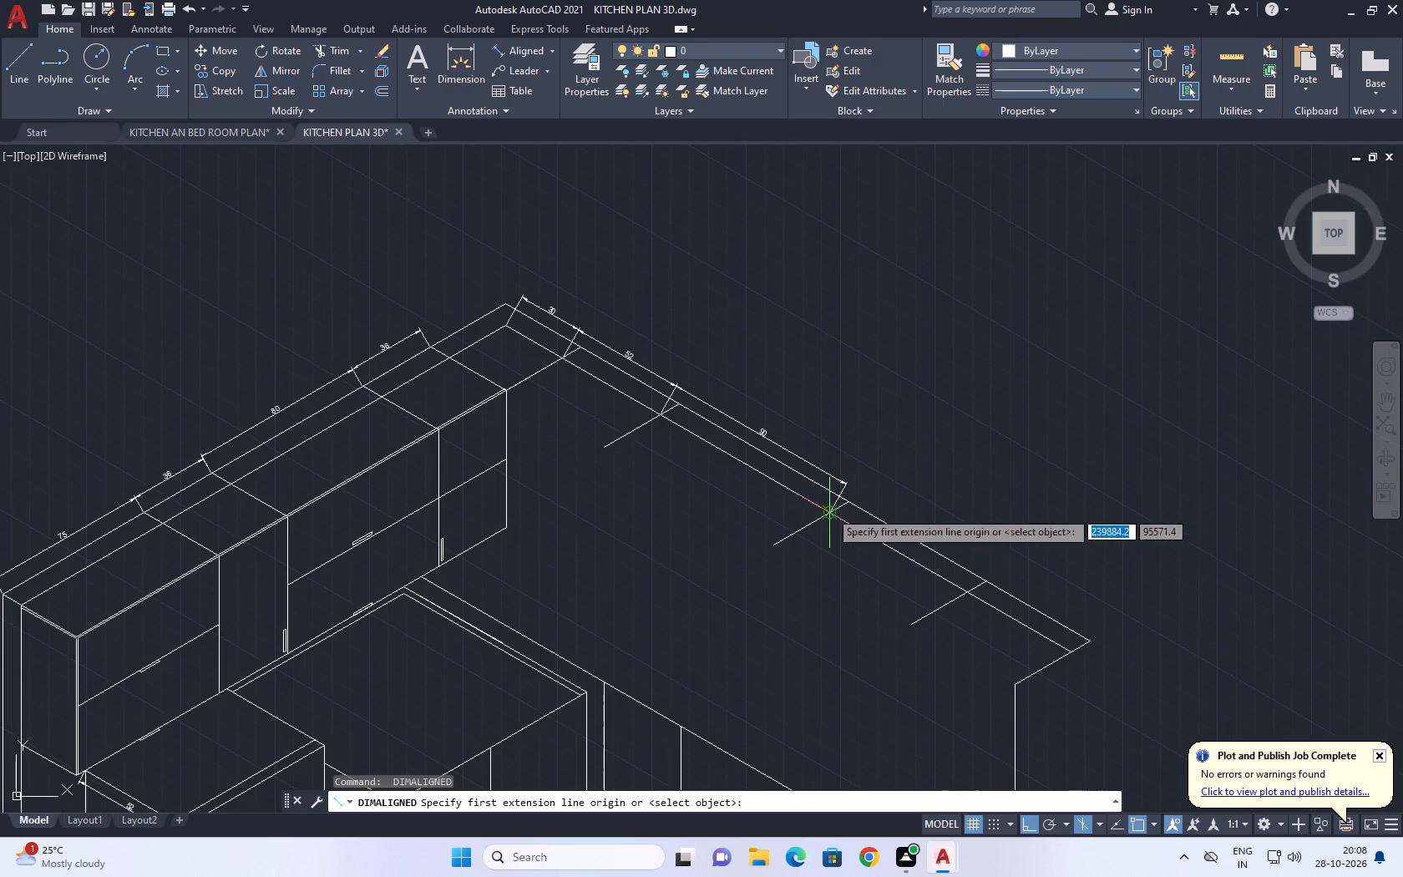
pyautogui.click(829, 510)
pyautogui.click(965, 591)
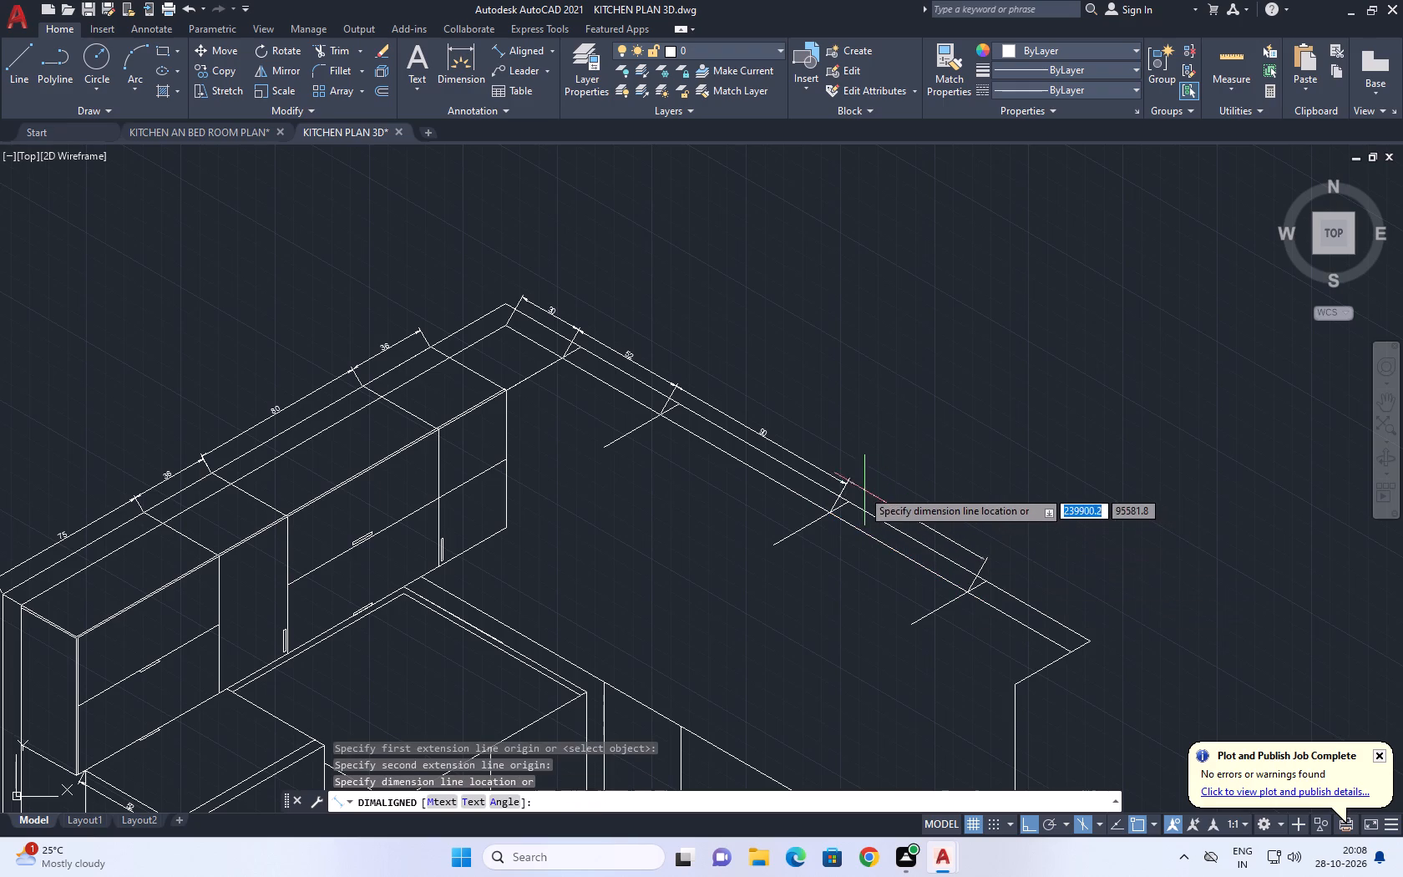
pyautogui.click(846, 486)
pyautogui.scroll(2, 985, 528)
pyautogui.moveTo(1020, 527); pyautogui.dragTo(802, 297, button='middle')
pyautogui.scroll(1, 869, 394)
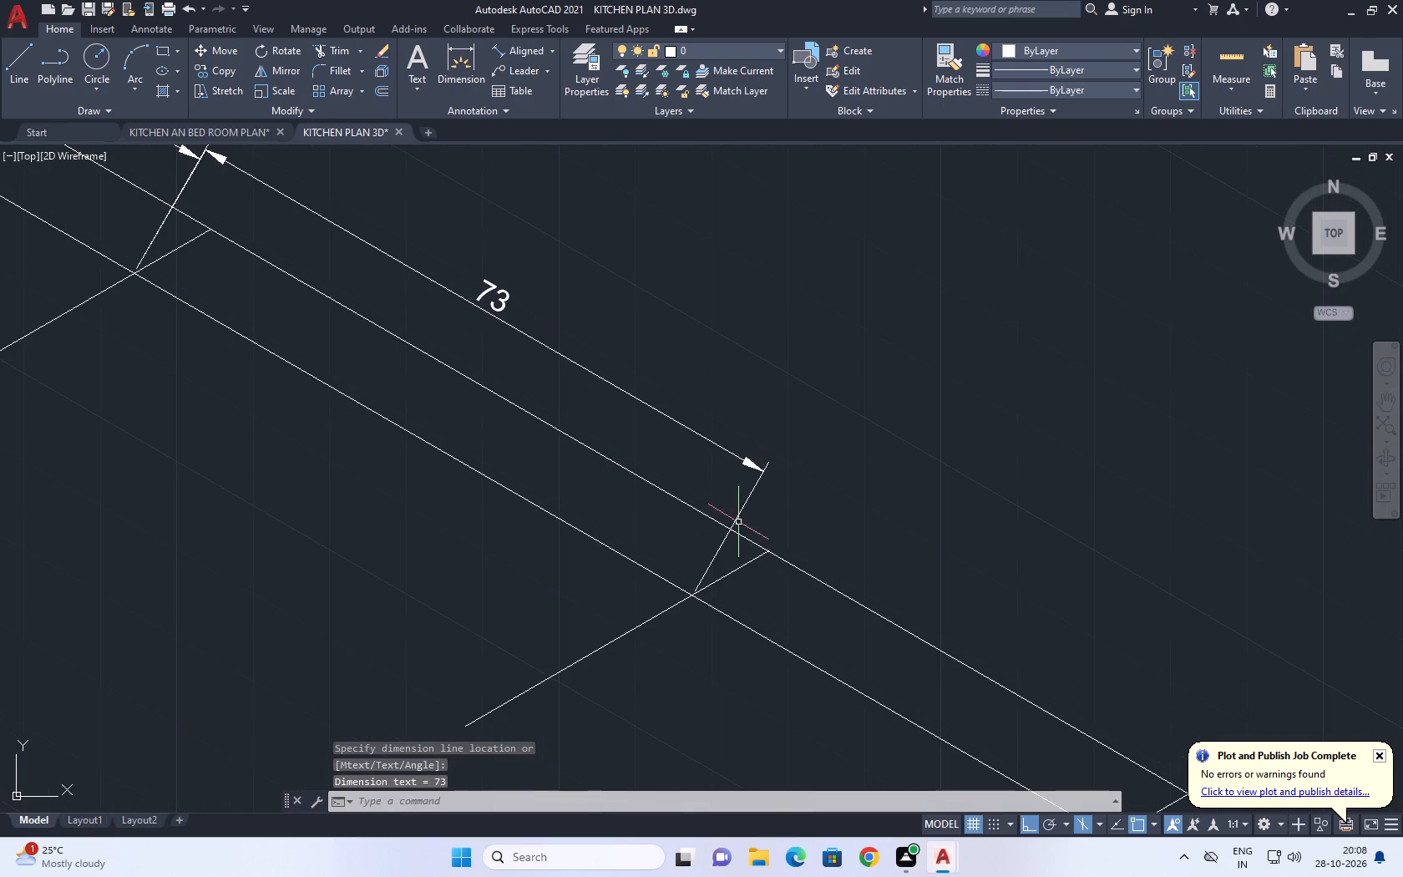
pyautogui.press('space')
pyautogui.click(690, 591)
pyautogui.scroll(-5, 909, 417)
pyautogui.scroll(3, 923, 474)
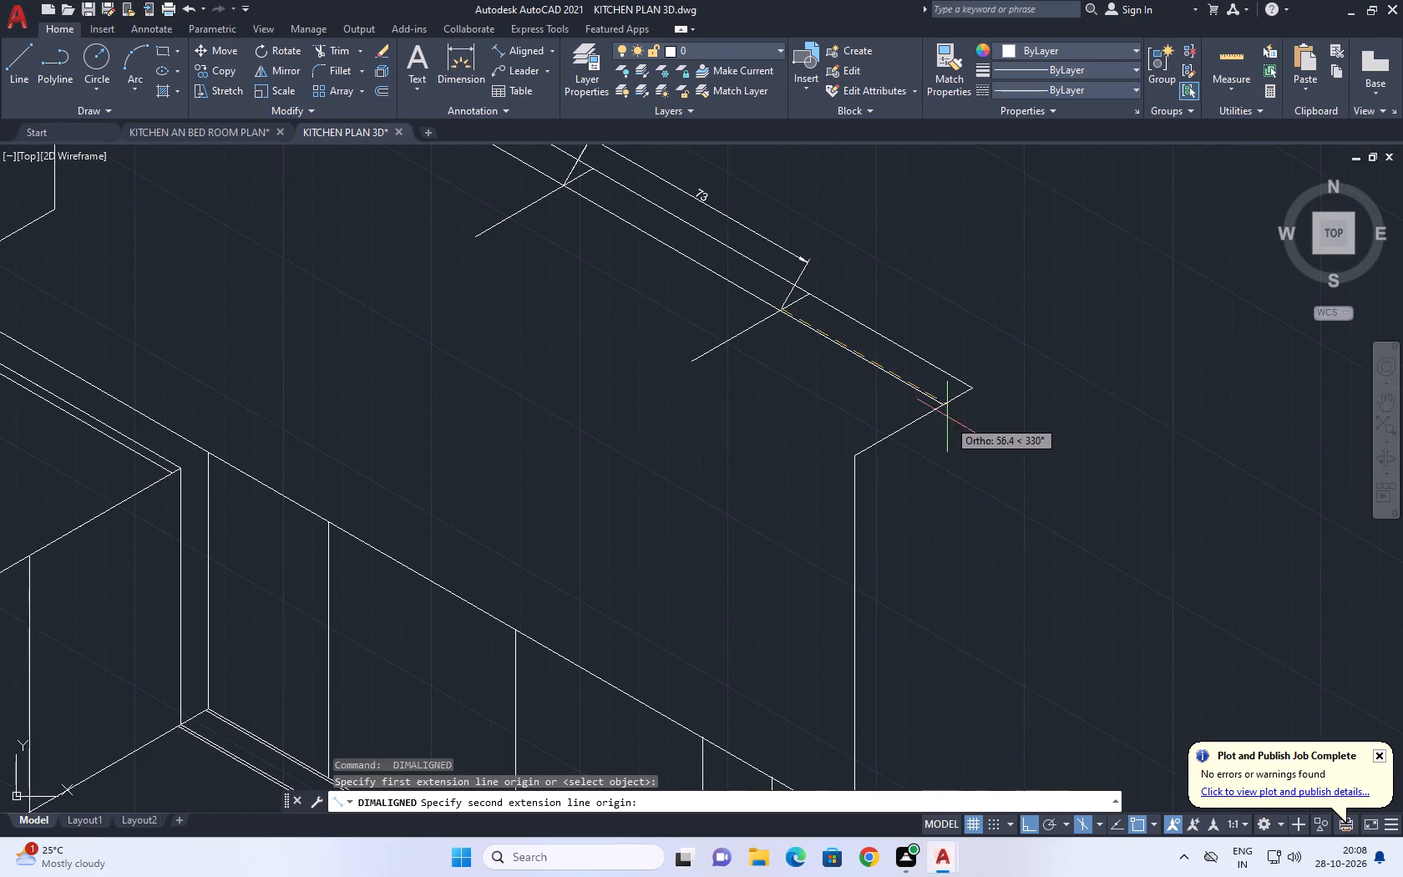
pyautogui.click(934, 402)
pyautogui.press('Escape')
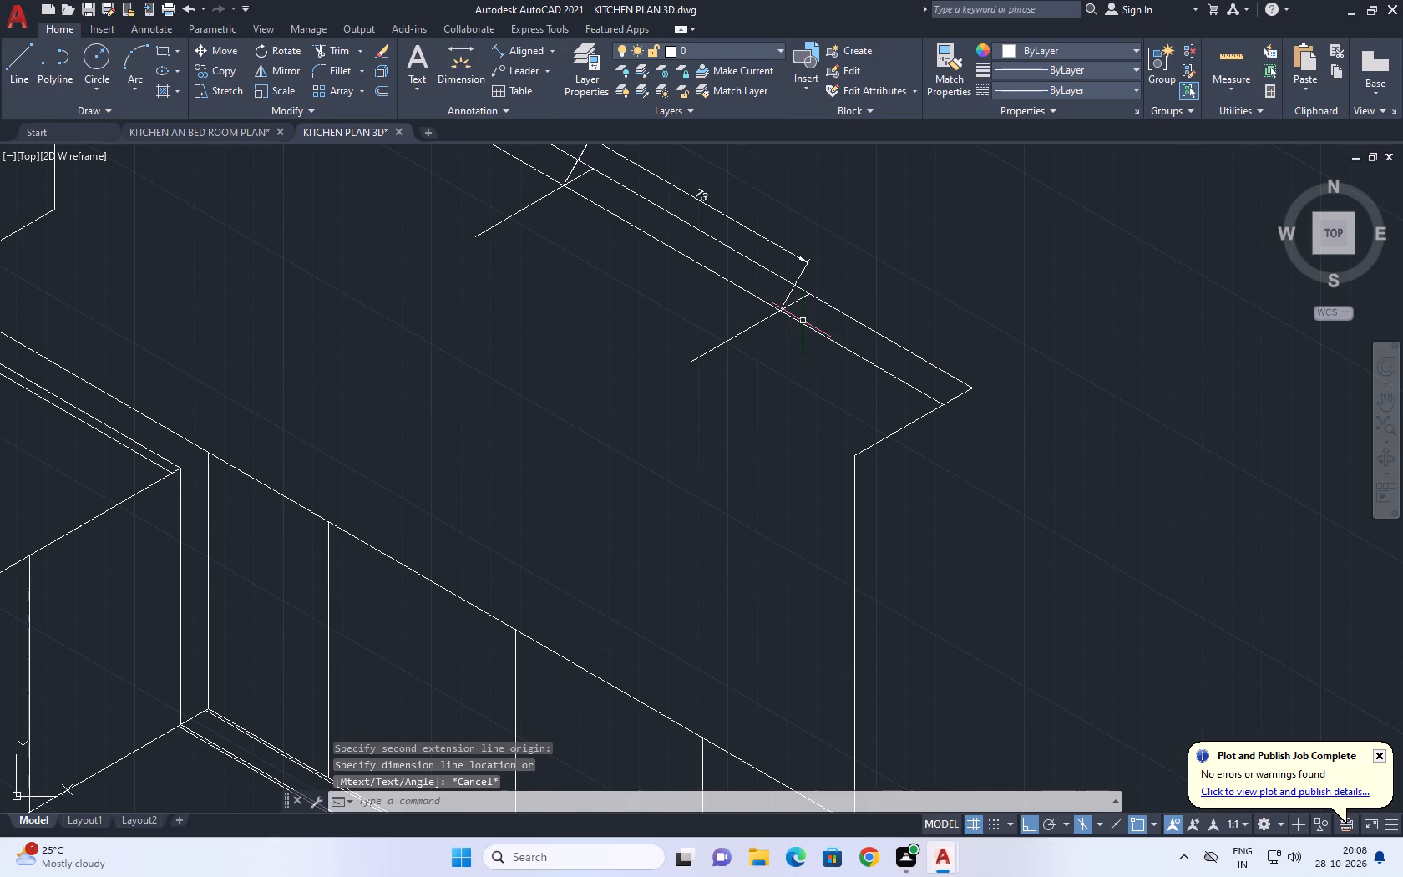
# Add an aligned dimension from the fourth division line to the wall's end on the inner wall line, continuing the chain.
pyautogui.press('space')
pyautogui.click(781, 309)
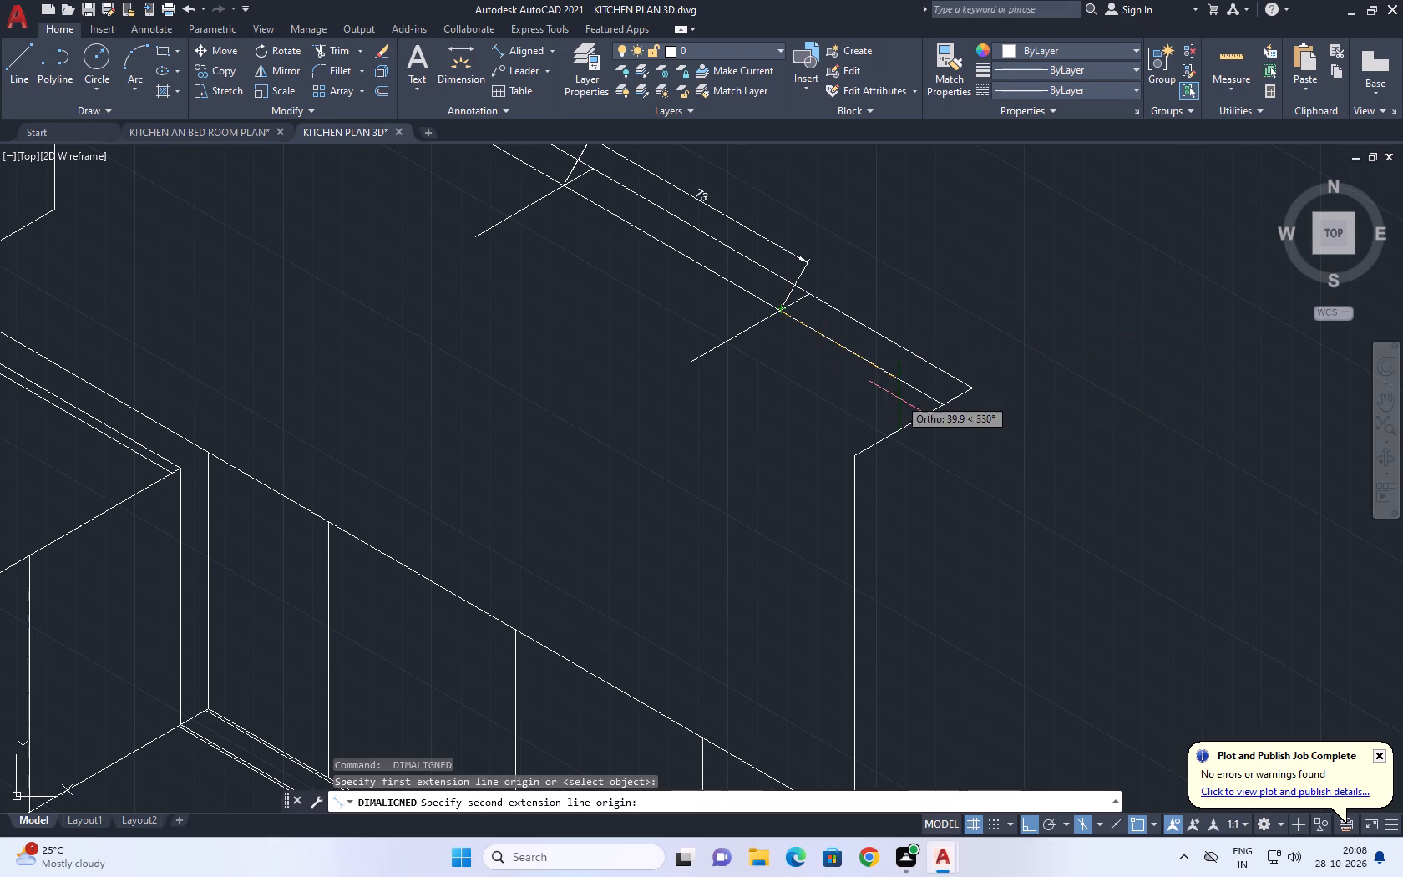
pyautogui.click(941, 406)
pyautogui.click(803, 259)
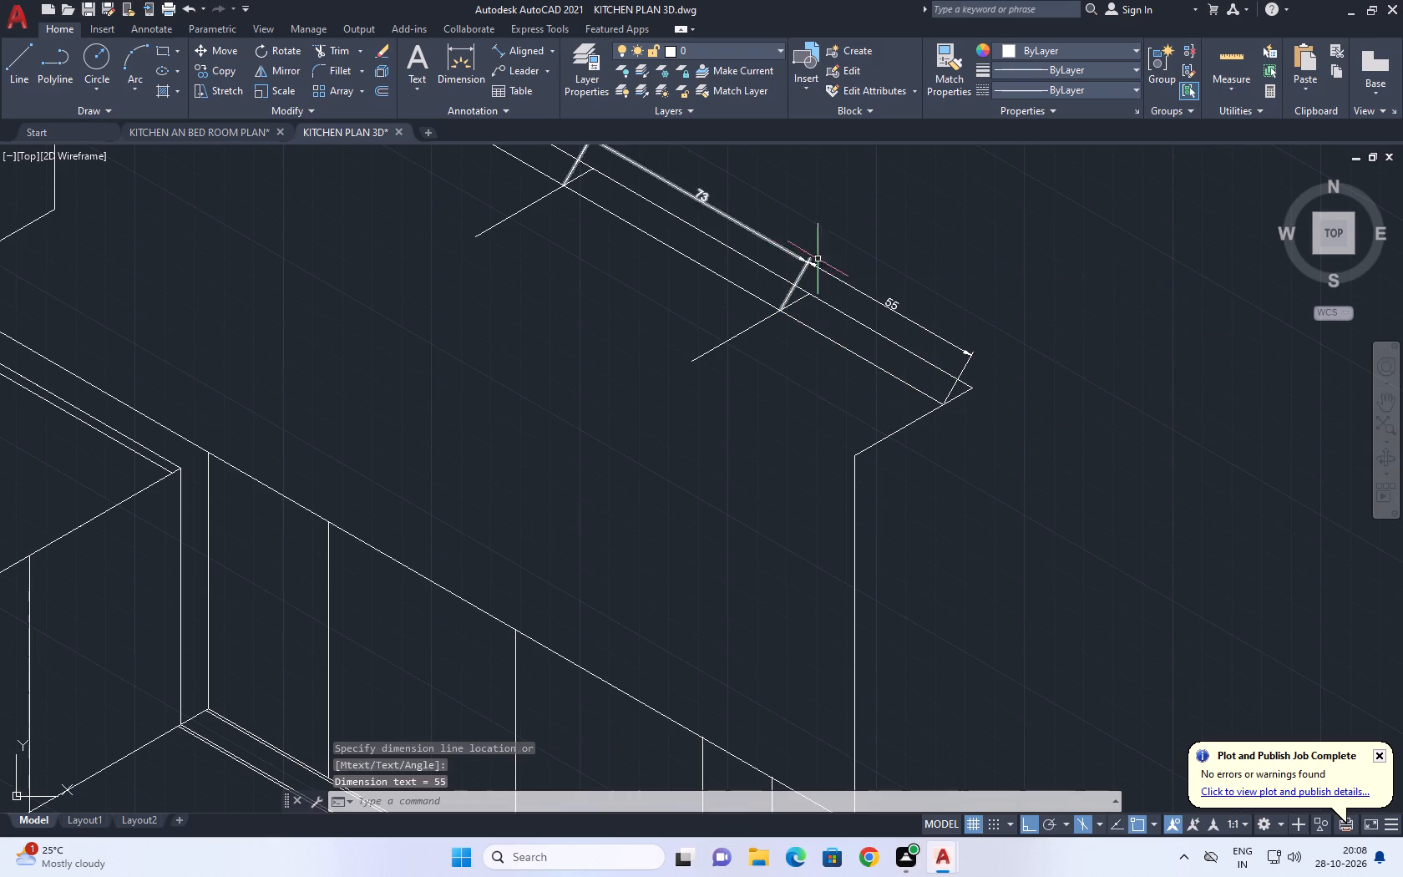
# Stretch the last two dimensions' origin points from the inner wall line onto the outer wall line, at the fourth division and the wall's end.
pyautogui.scroll(2, 813, 292)
pyautogui.moveTo(808, 284); pyautogui.dragTo(838, 414, button='middle')
pyautogui.click(819, 382)
pyautogui.click(796, 338)
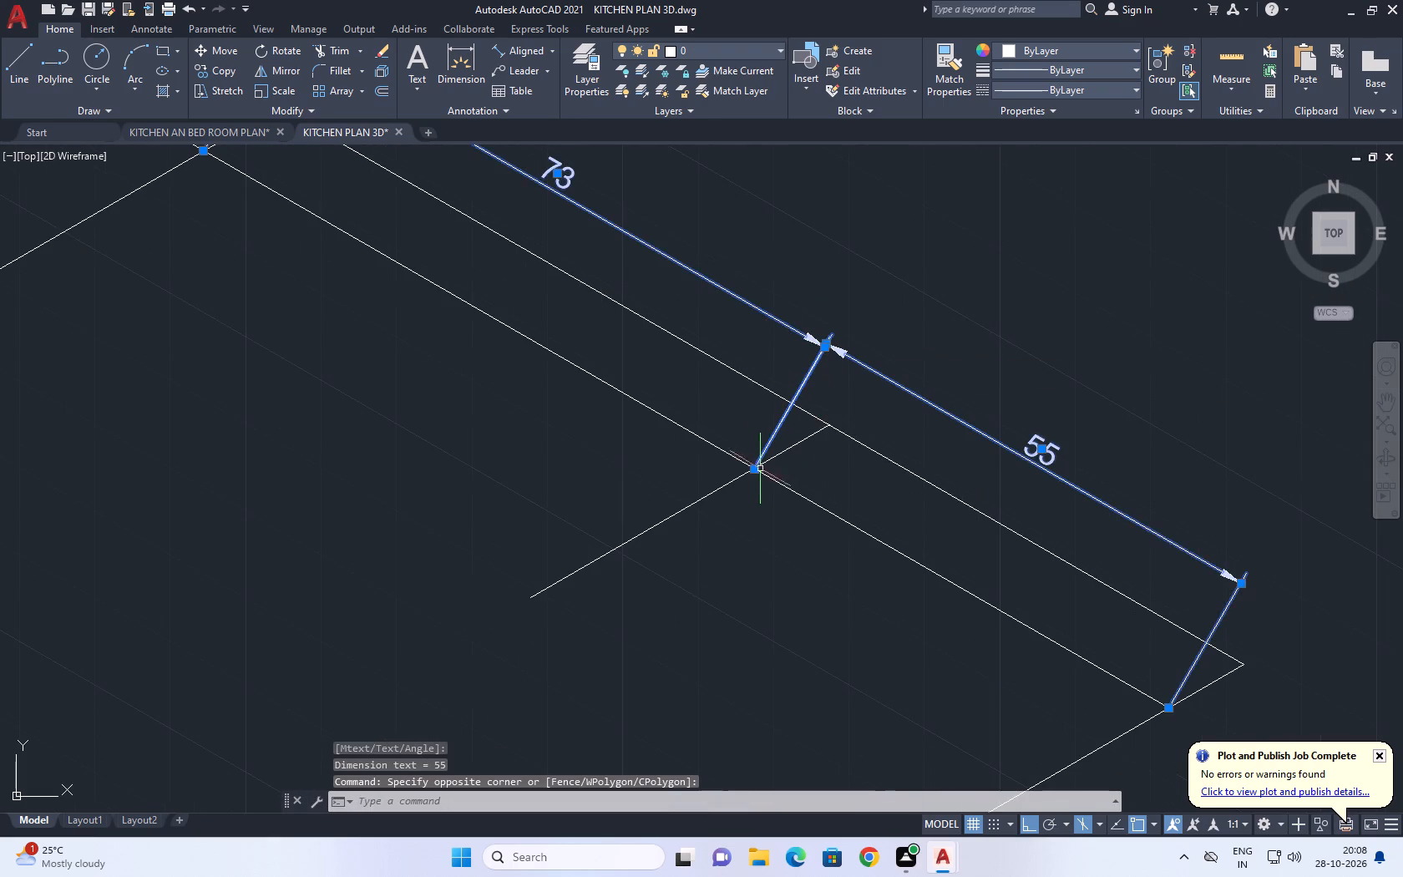
pyautogui.scroll(1, 759, 470)
pyautogui.click(750, 468)
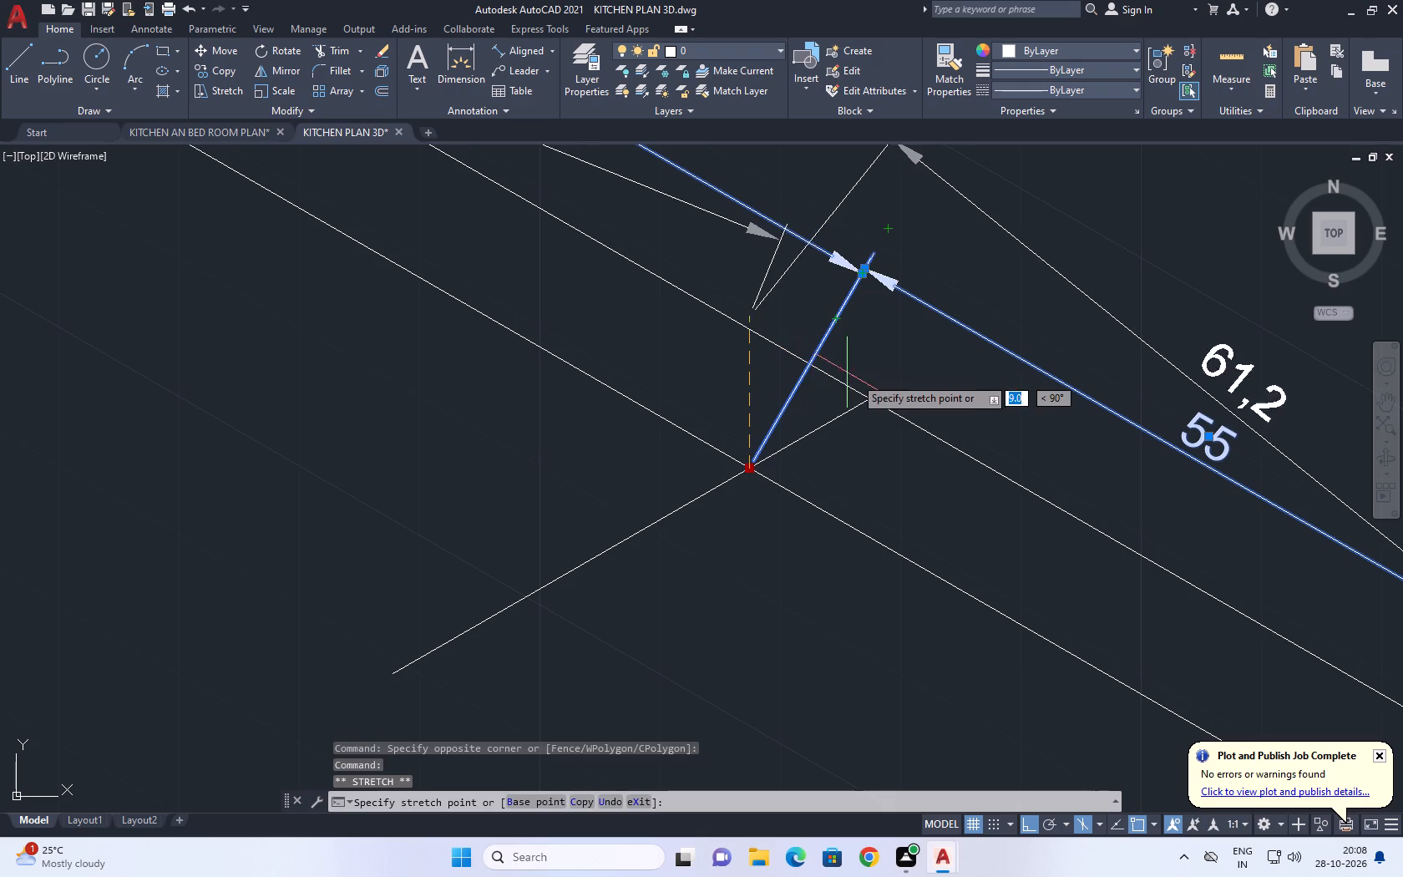
pyautogui.click(871, 400)
pyautogui.scroll(-2, 865, 401)
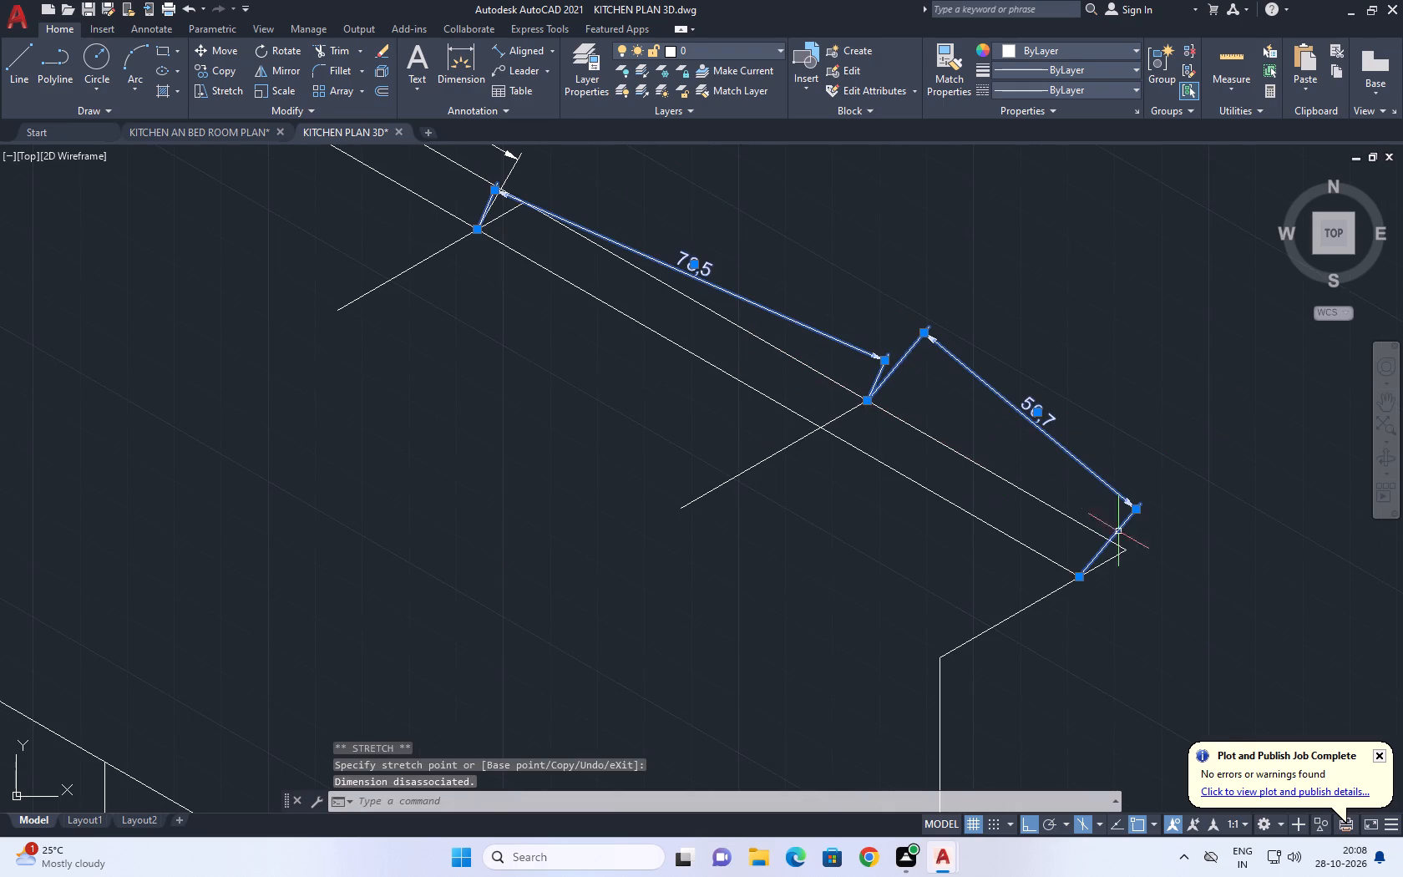
pyautogui.scroll(1, 1080, 584)
pyautogui.click(1075, 572)
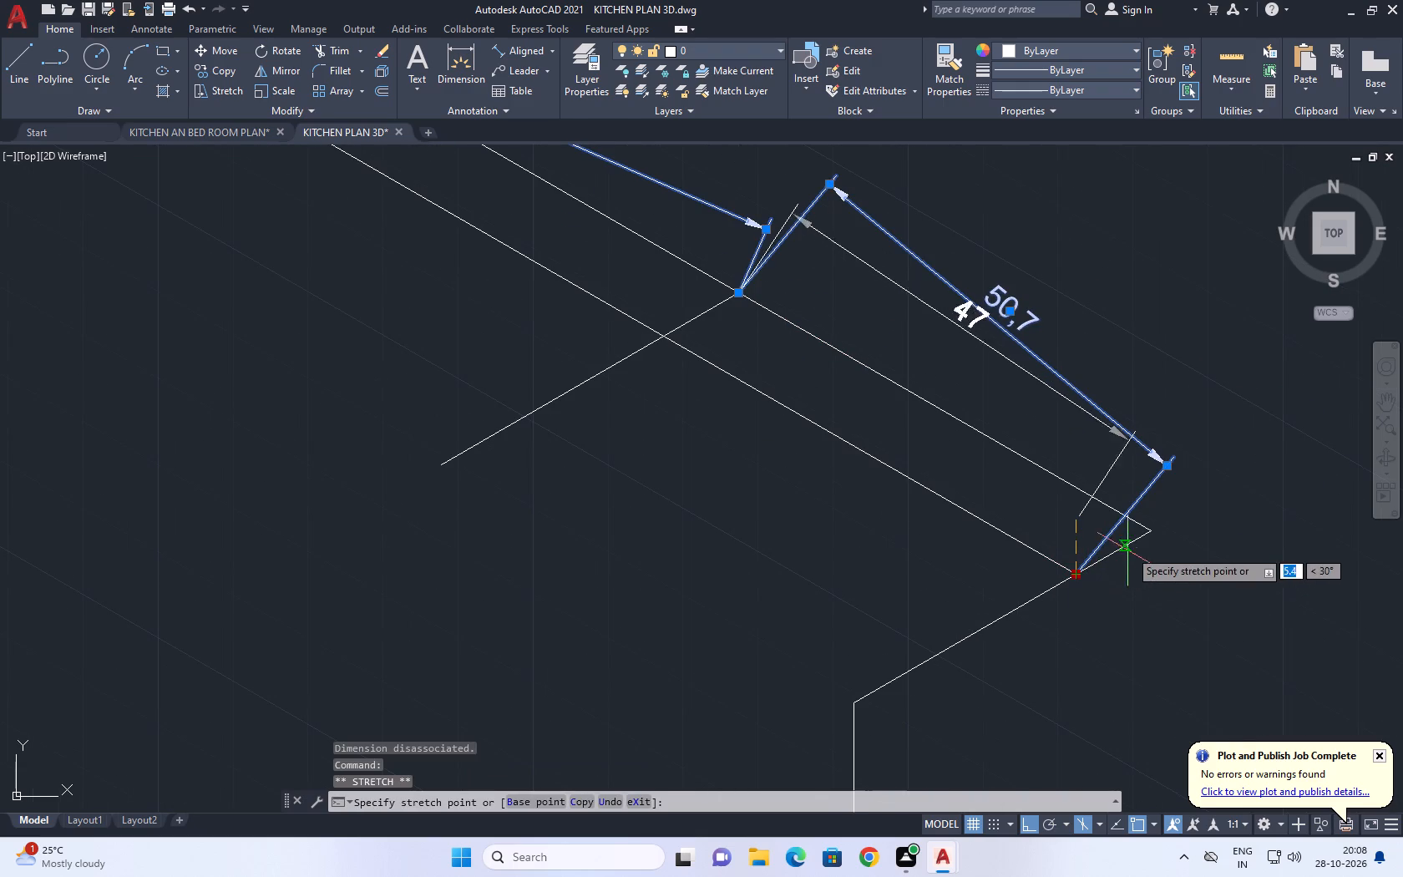
pyautogui.click(1153, 535)
# Stretch the adjoining dimensions' shared origin points at the third division line from the inner onto the outer wall line.
pyautogui.moveTo(729, 281); pyautogui.dragTo(1028, 648, button='middle')
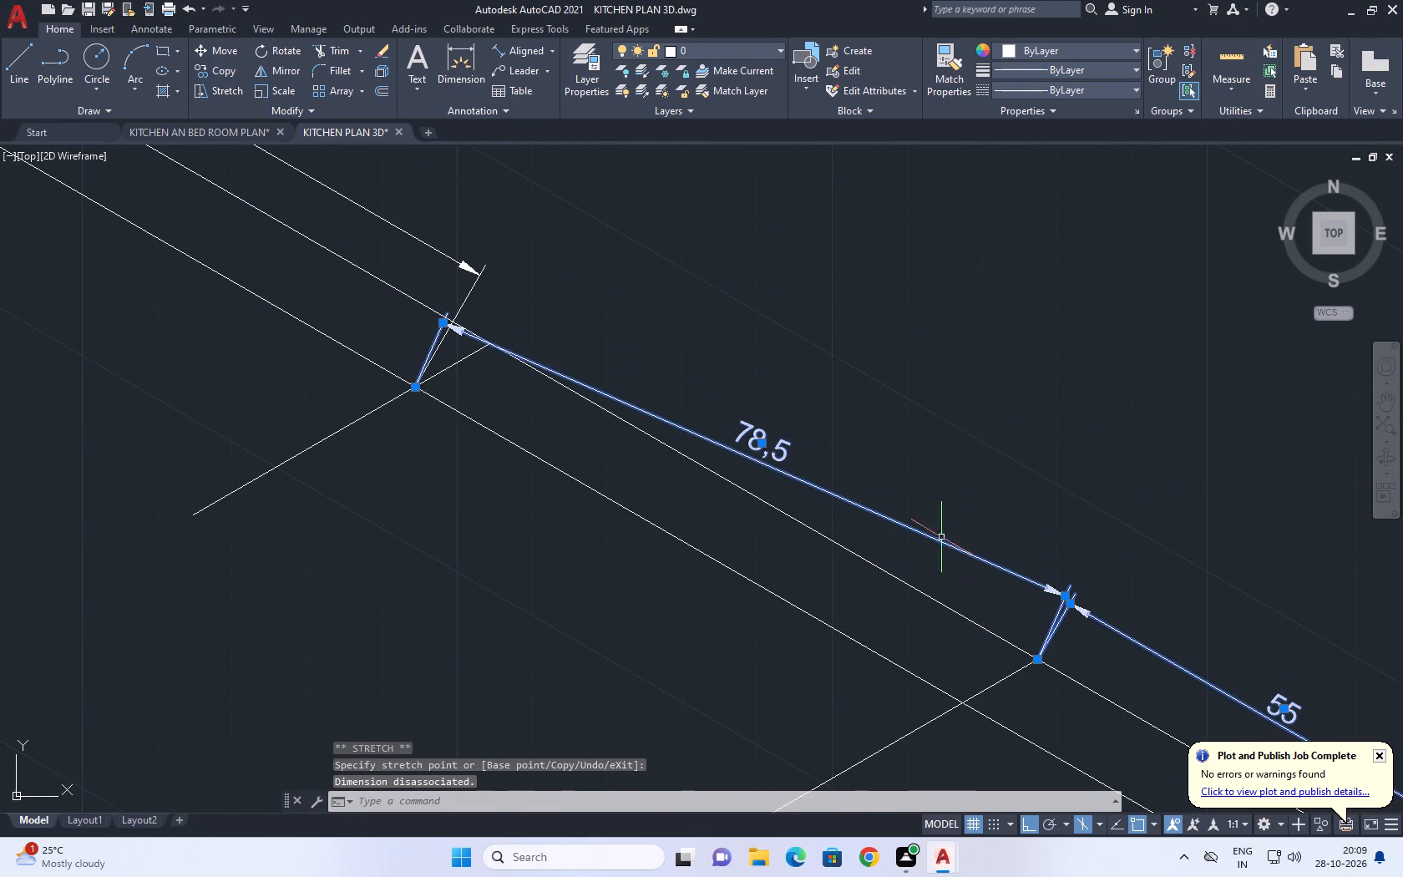
pyautogui.scroll(1, 396, 399)
pyautogui.click(428, 379)
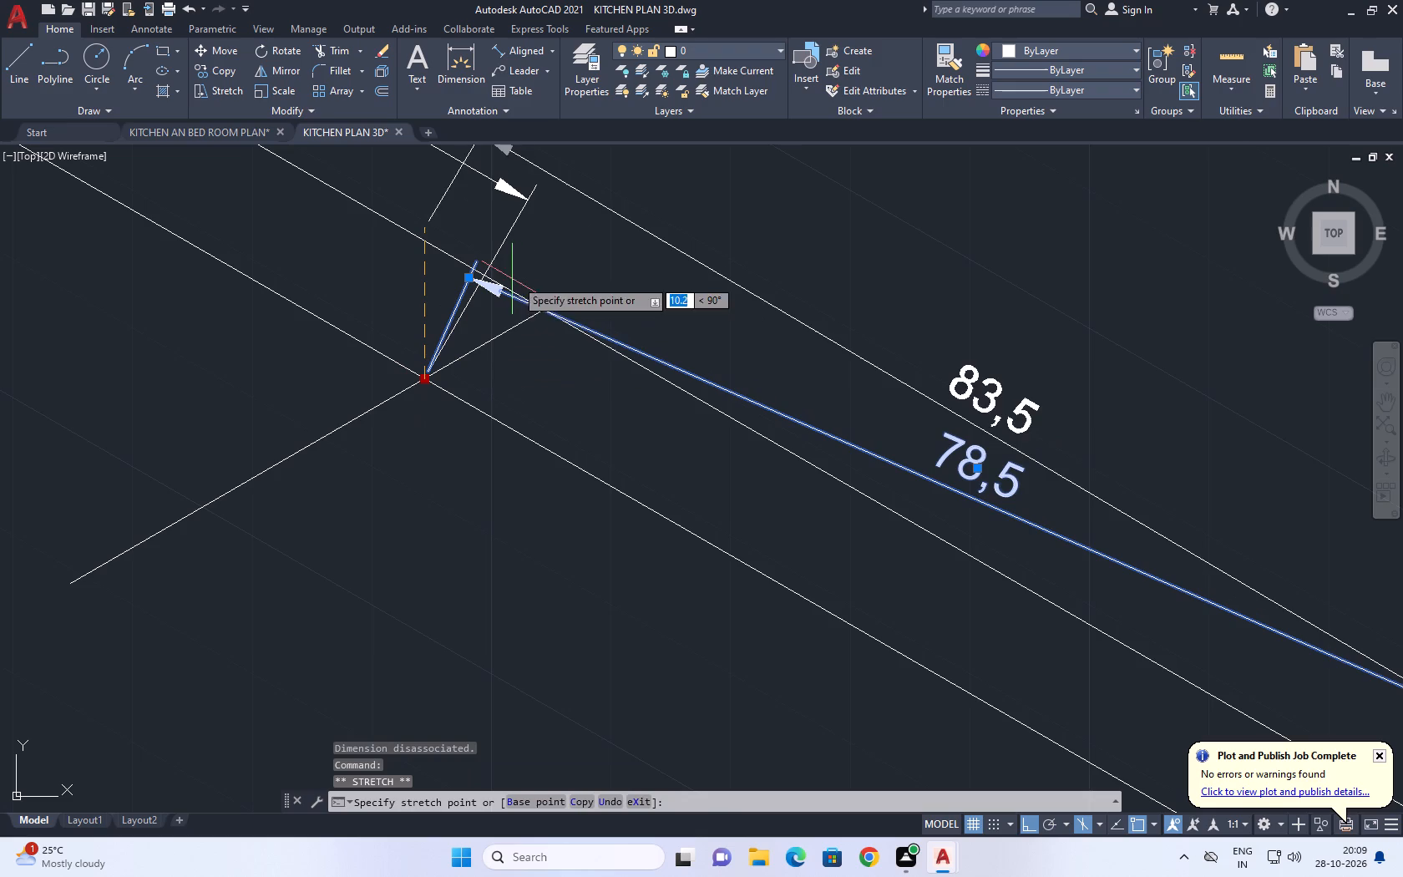
pyautogui.click(539, 310)
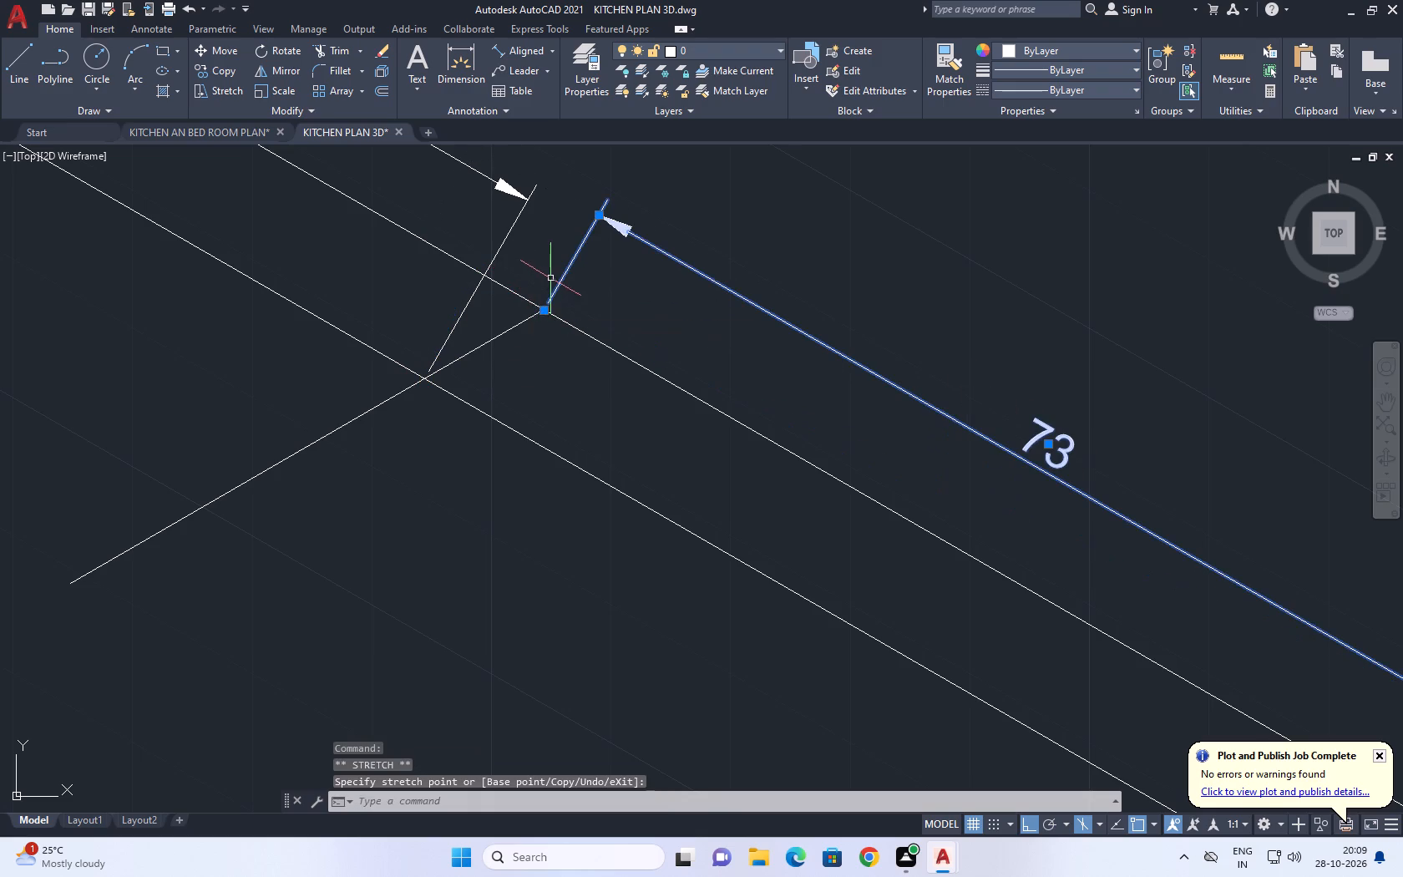
pyautogui.moveTo(549, 276); pyautogui.dragTo(790, 520, button='middle')
pyautogui.click(704, 564)
pyautogui.click(681, 561)
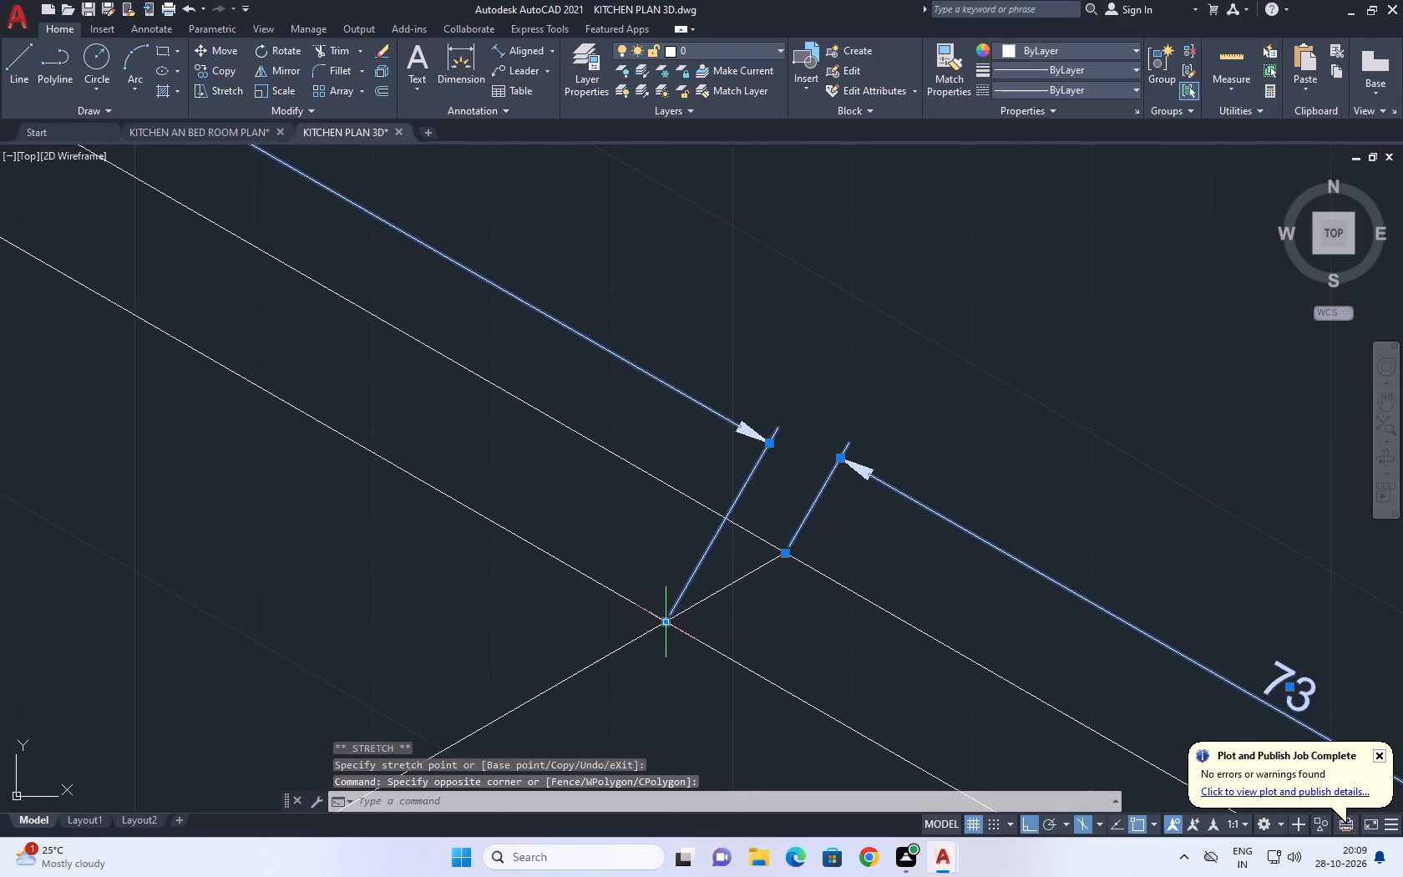
pyautogui.click(666, 621)
pyautogui.click(782, 551)
# Stretch the 52 and 90 dimensions' shared origin points at the second division line onto the outer wall line.
pyautogui.scroll(-6, 866, 514)
pyautogui.scroll(3, 770, 484)
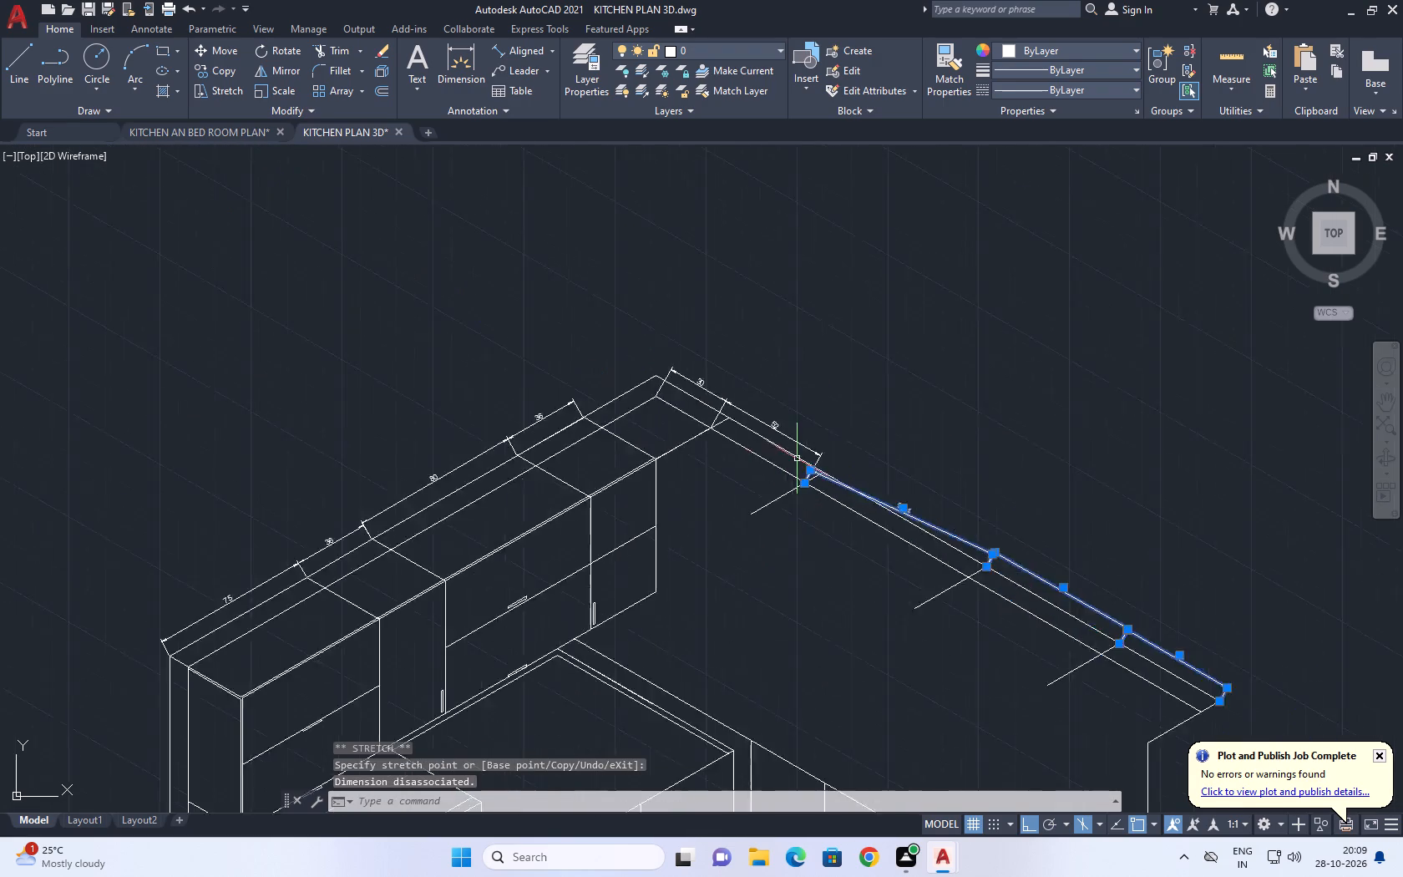
pyautogui.scroll(2, 797, 459)
pyautogui.scroll(1, 818, 539)
pyautogui.click(819, 570)
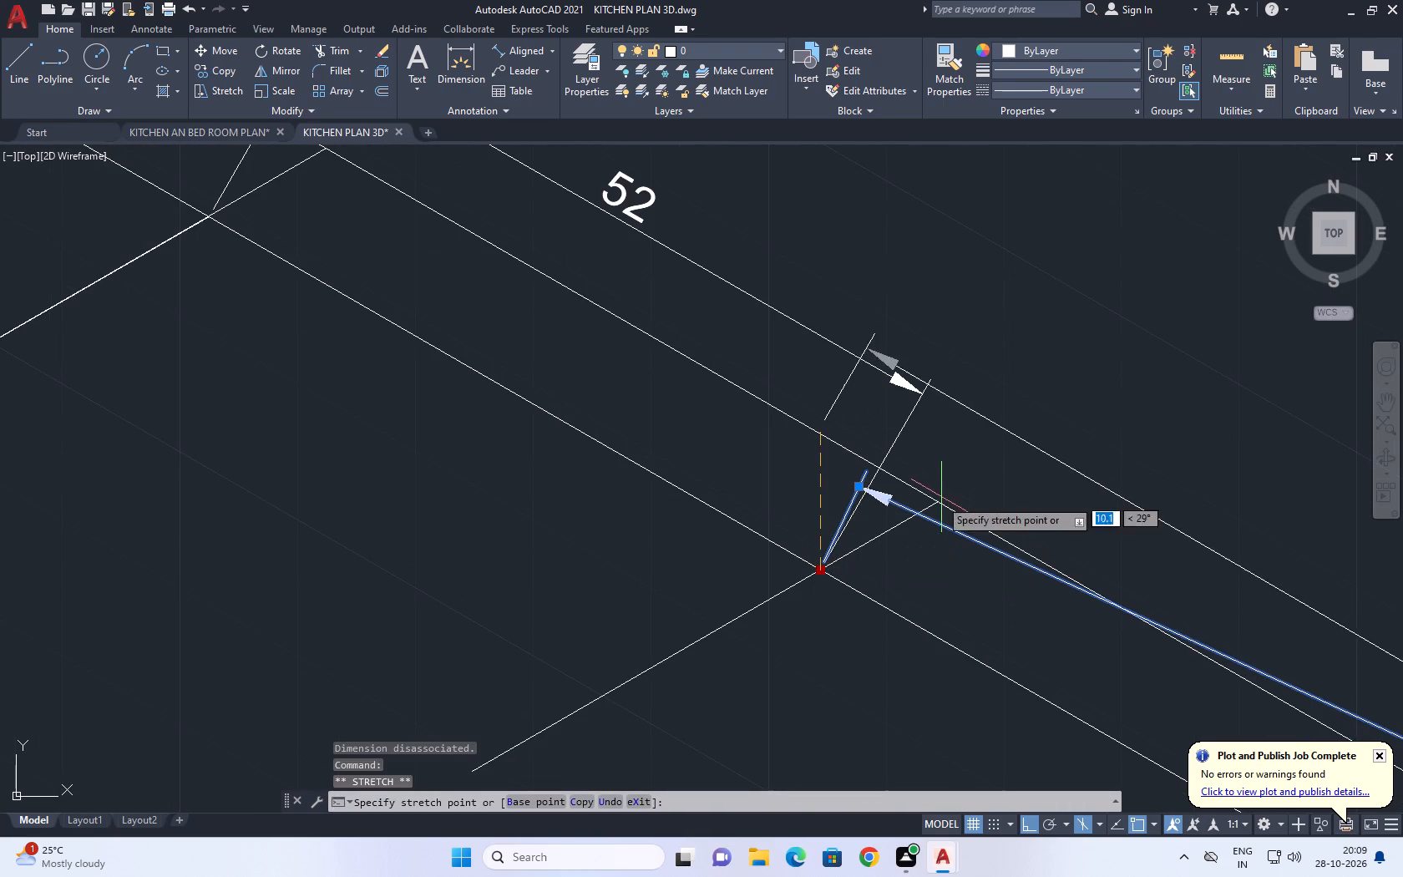
pyautogui.click(934, 505)
pyautogui.click(863, 508)
pyautogui.click(835, 494)
pyautogui.click(816, 570)
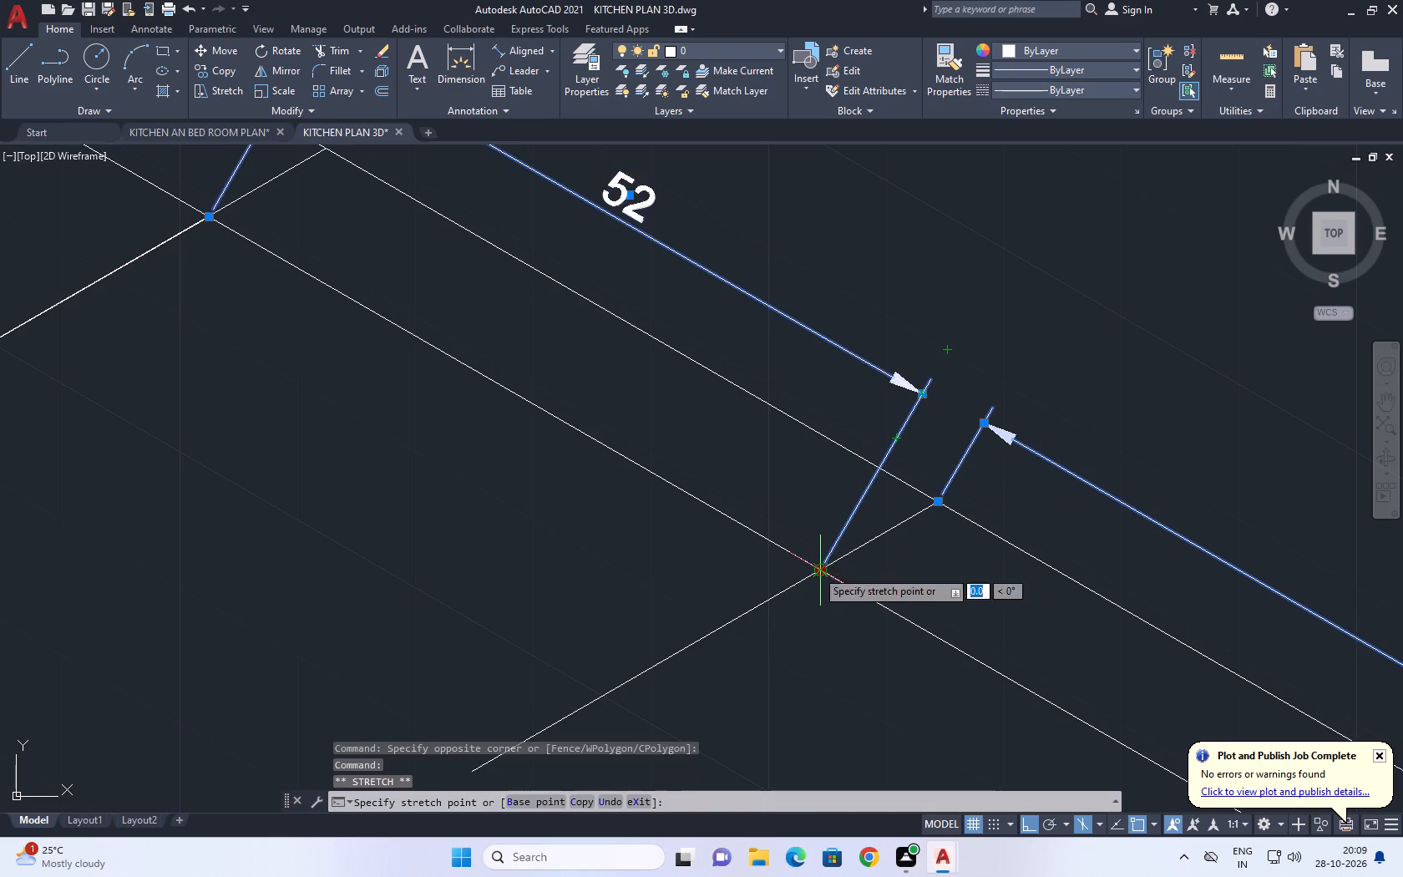
pyautogui.click(940, 506)
# Stretch the 30 and 52 dimensions' shared origin points at the first division line onto the outer wall line.
pyautogui.scroll(-5, 826, 404)
pyautogui.scroll(2, 762, 400)
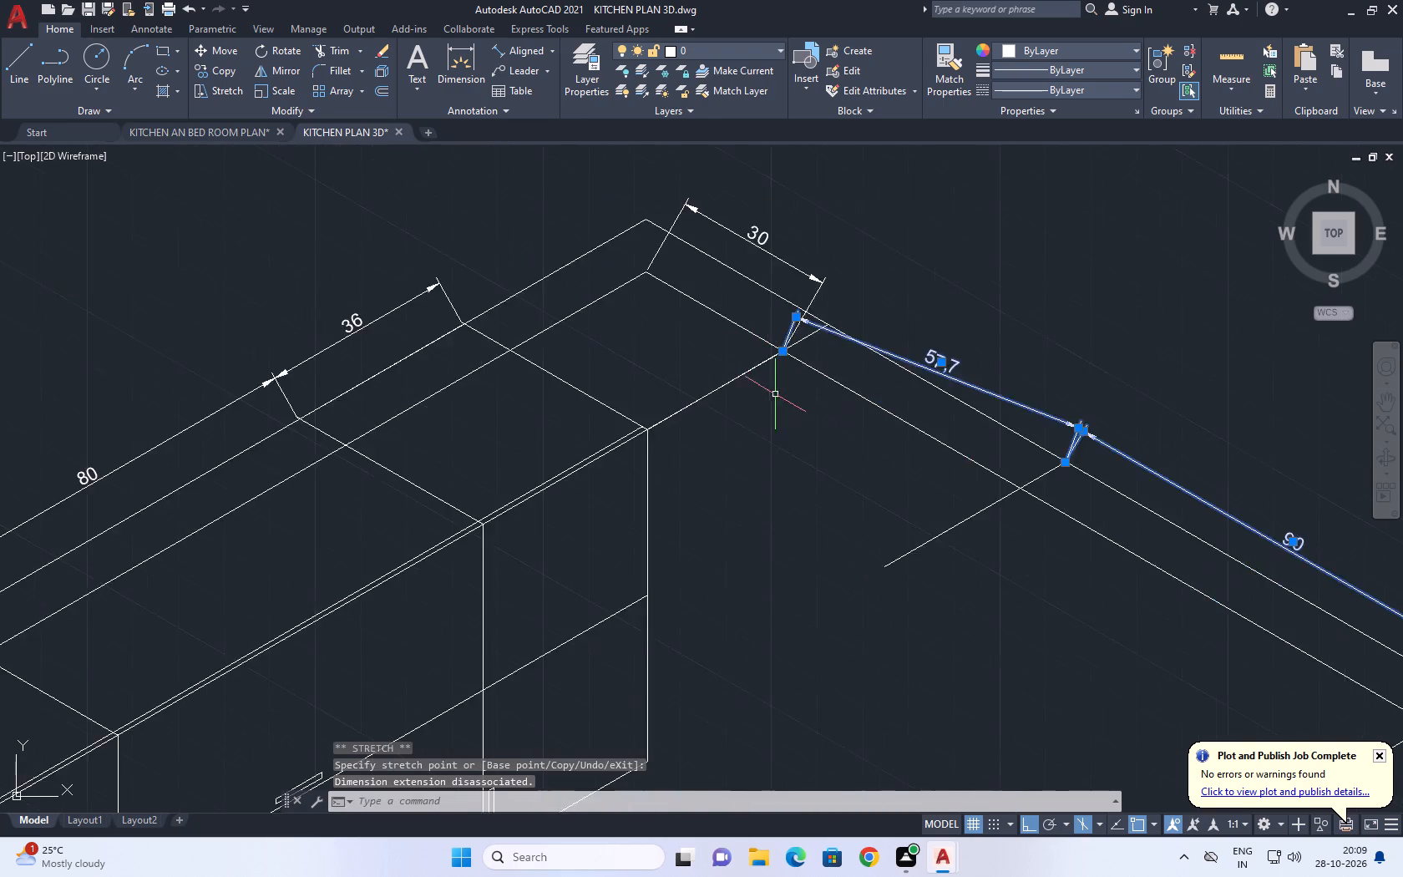
pyautogui.scroll(2, 775, 394)
pyautogui.moveTo(793, 347); pyautogui.dragTo(671, 560, button='middle')
pyautogui.click(661, 545)
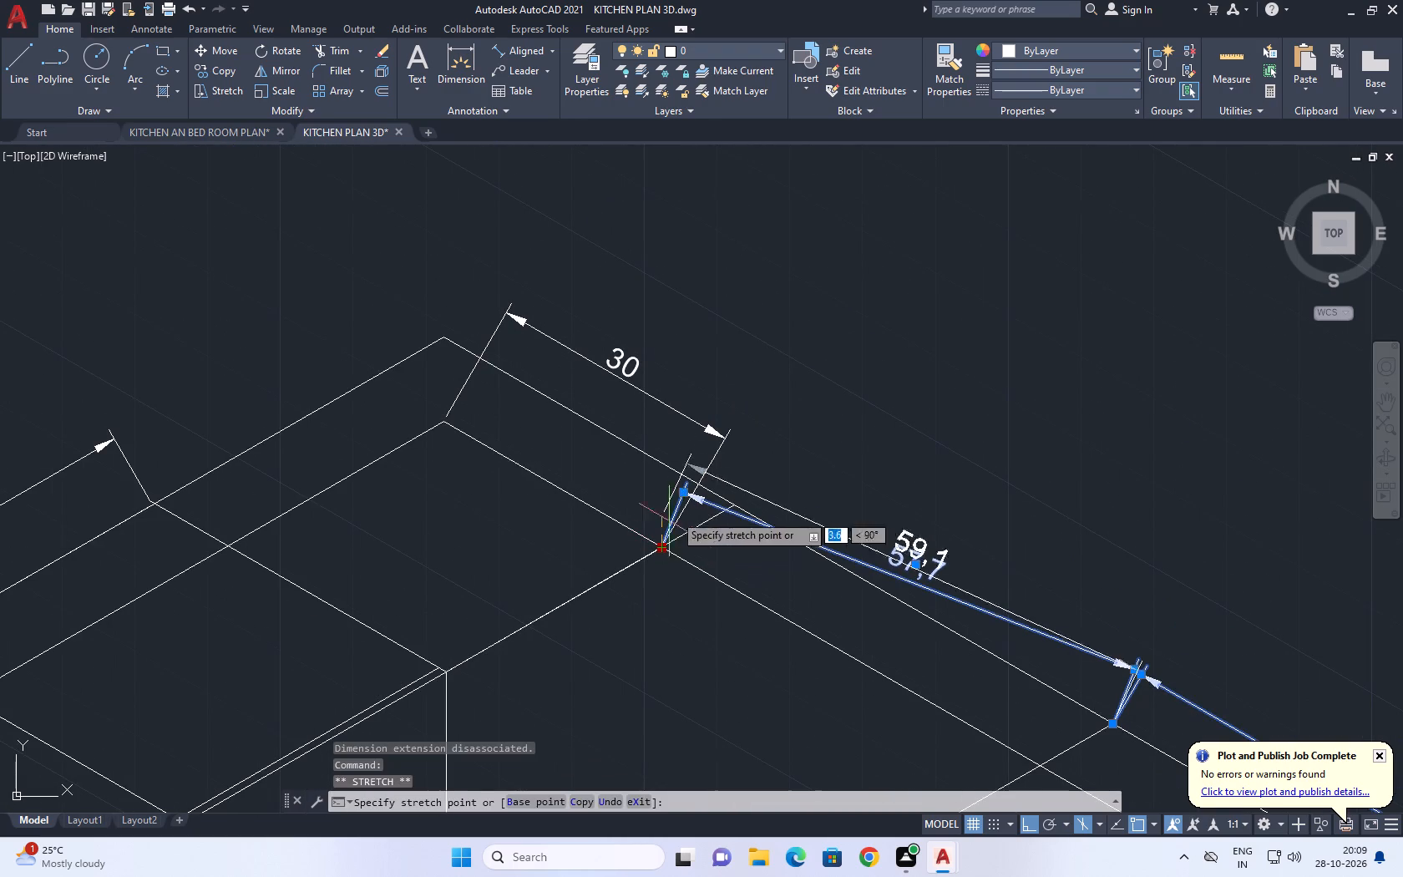
pyautogui.click(729, 503)
pyautogui.scroll(2, 732, 454)
pyautogui.click(727, 465)
pyautogui.moveTo(669, 391); pyautogui.dragTo(669, 390)
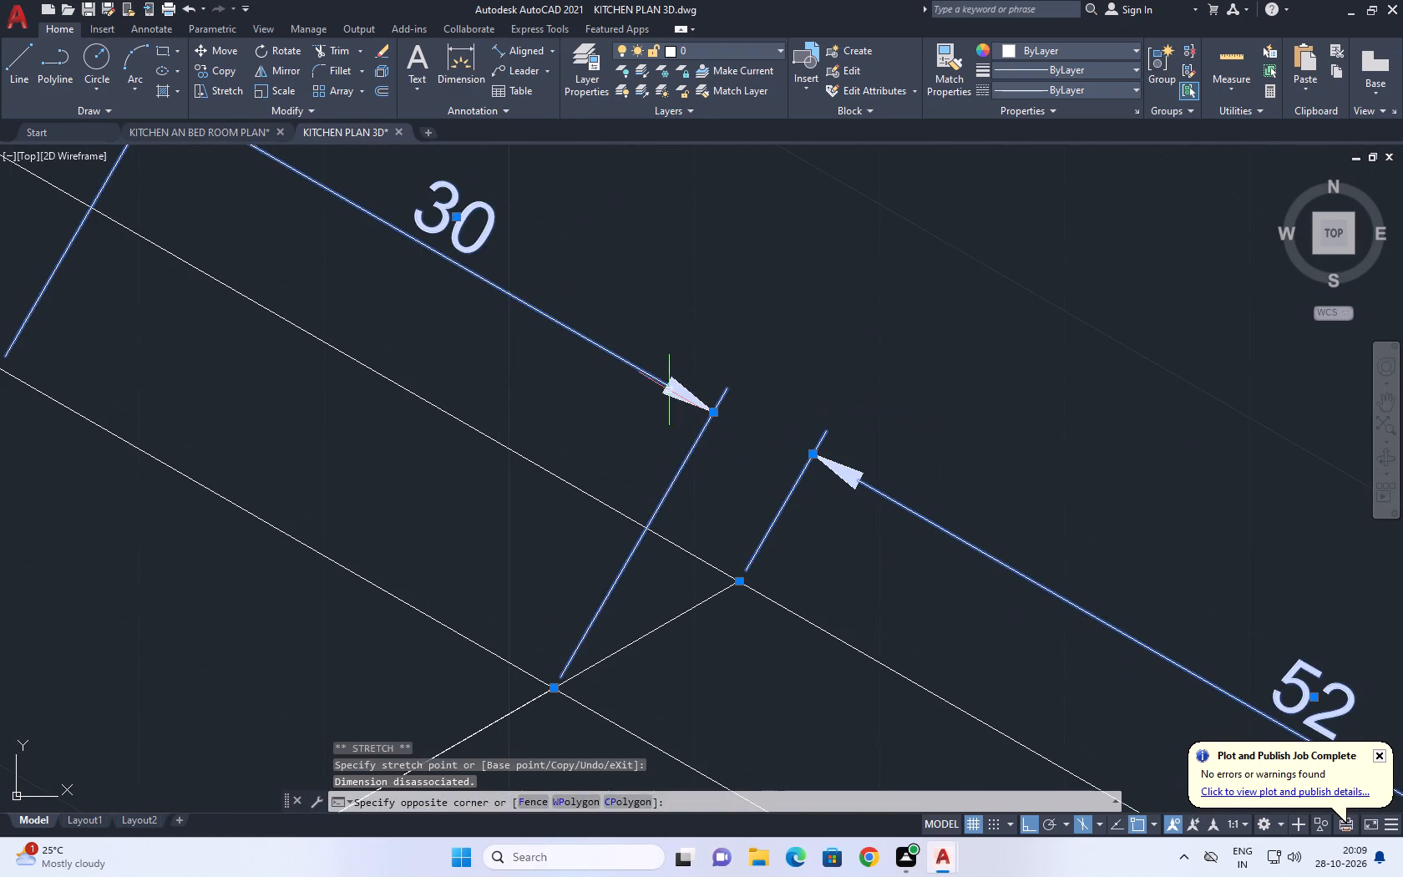
pyautogui.moveTo(669, 390); pyautogui.dragTo(671, 411)
pyautogui.click(556, 692)
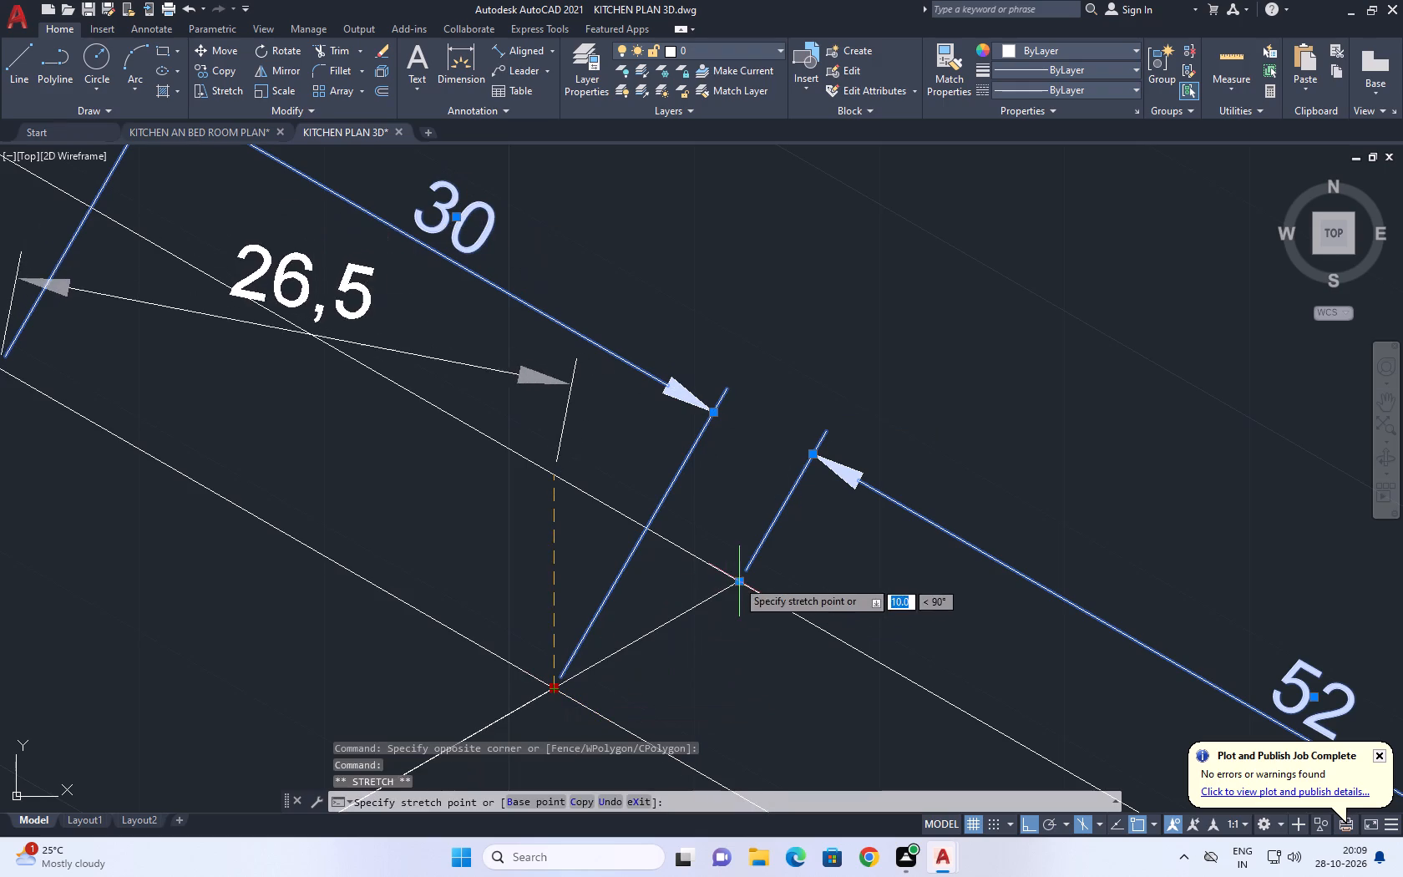
pyautogui.click(738, 577)
# Stretch the first bay dimension's corner-side origin onto the outer wall line and slide it along until the dimension spans about 30.2.
pyautogui.moveTo(677, 354); pyautogui.dragTo(920, 484, button='middle')
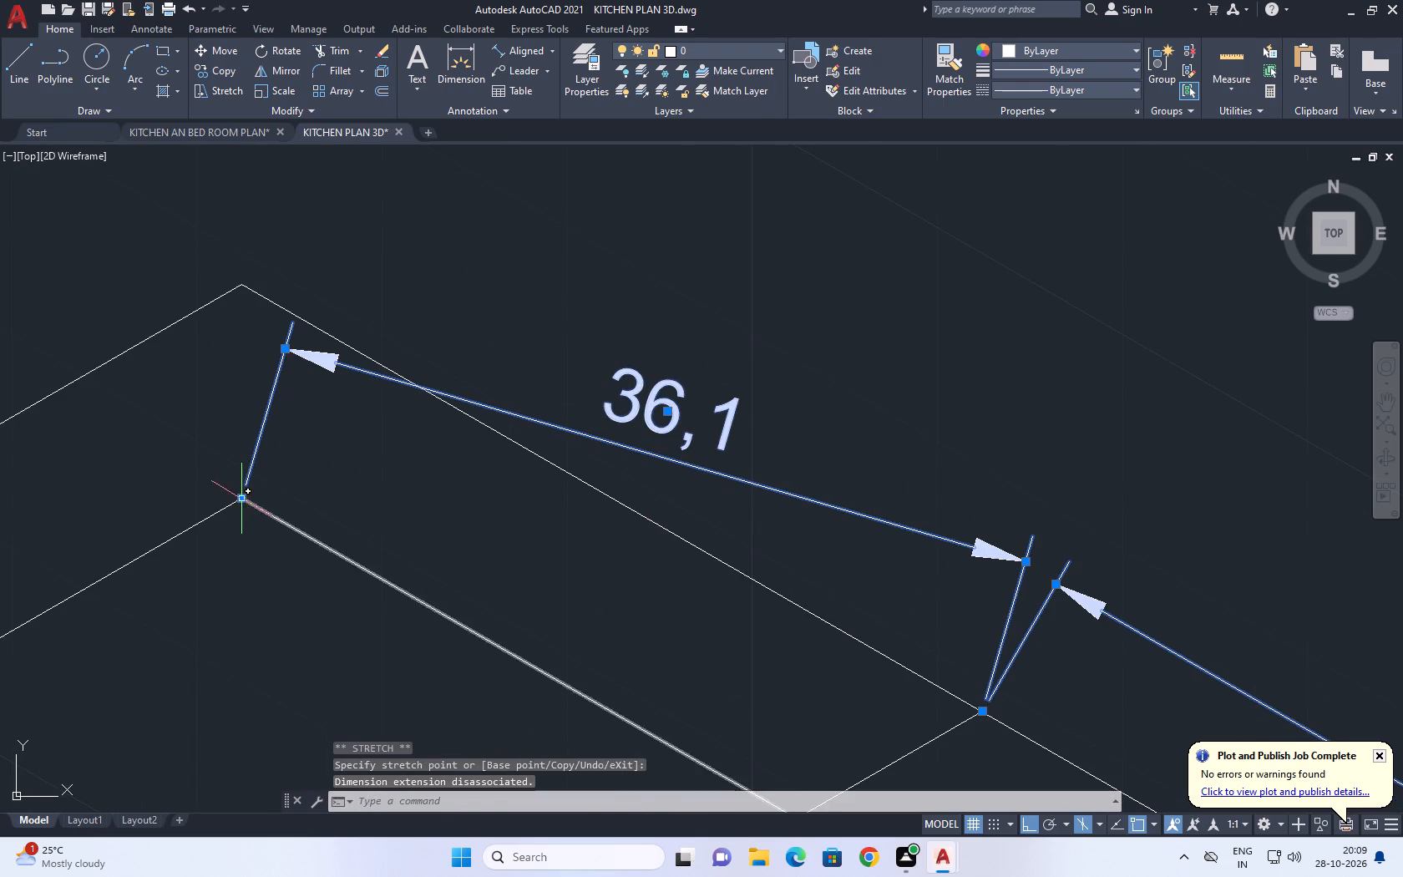
pyautogui.click(237, 503)
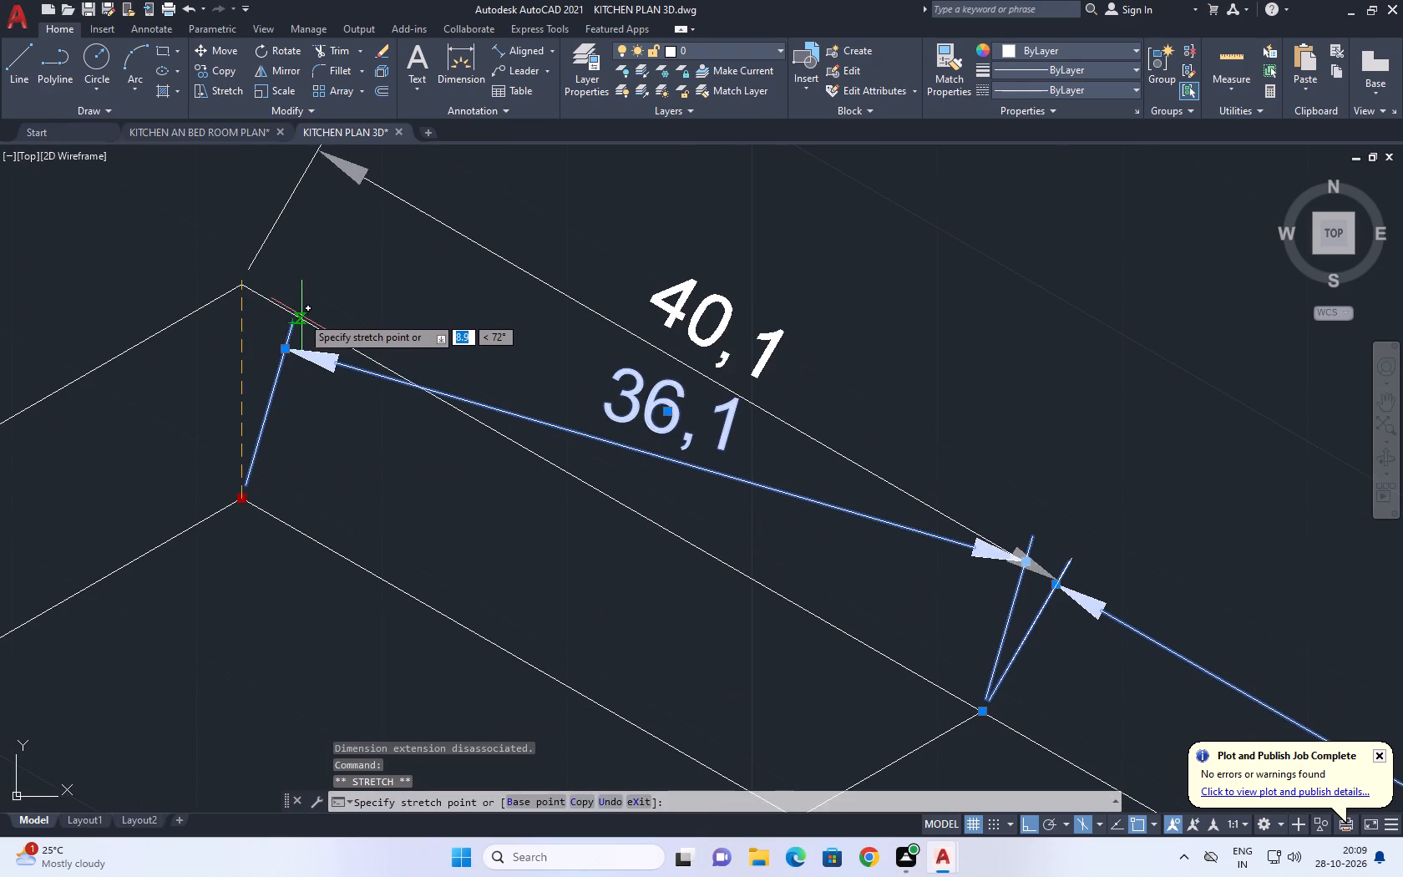
pyautogui.click(301, 316)
pyautogui.click(296, 319)
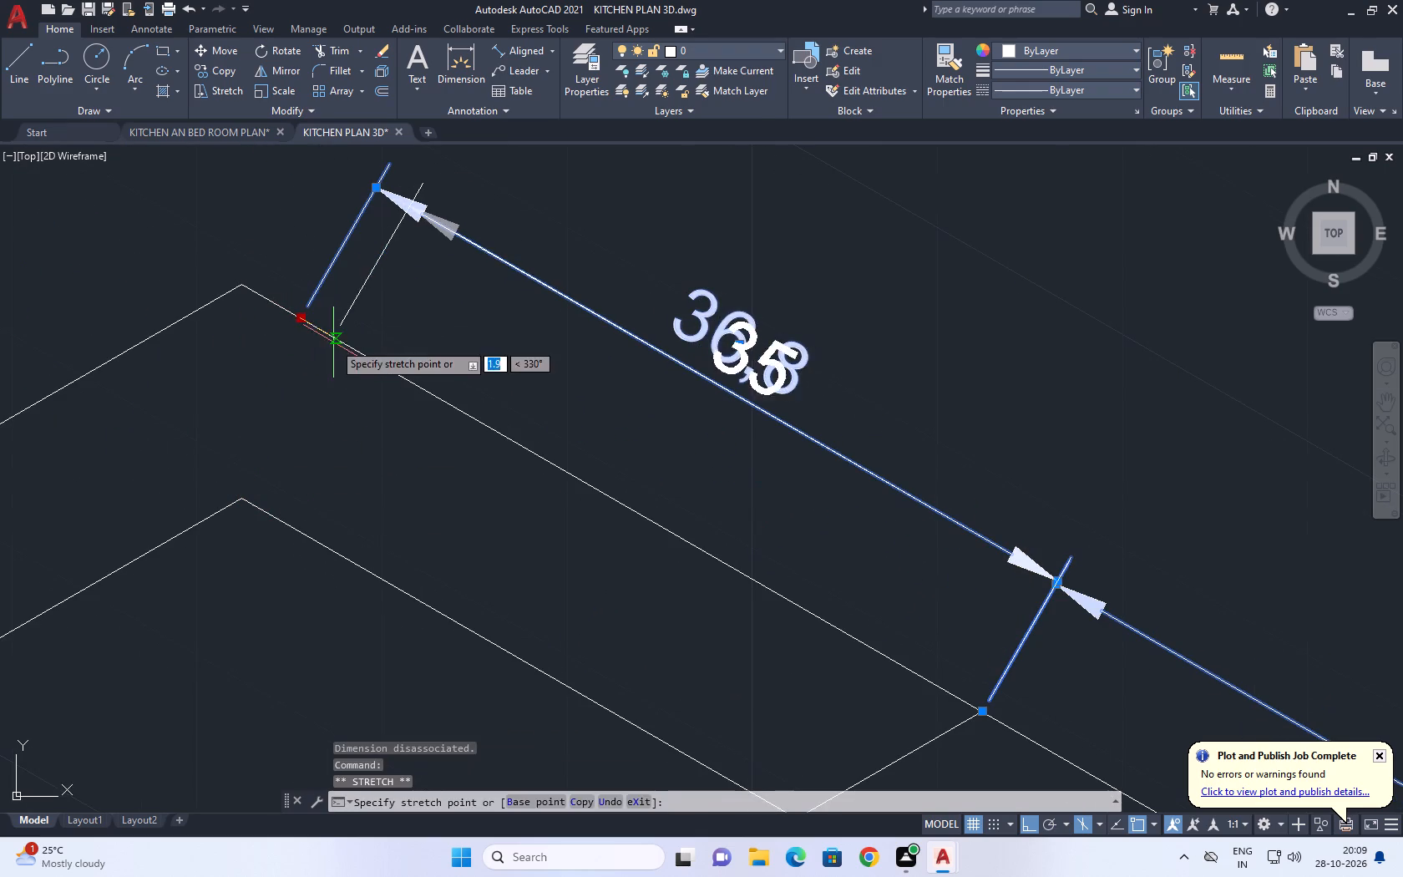
pyautogui.click(333, 342)
pyautogui.click(338, 342)
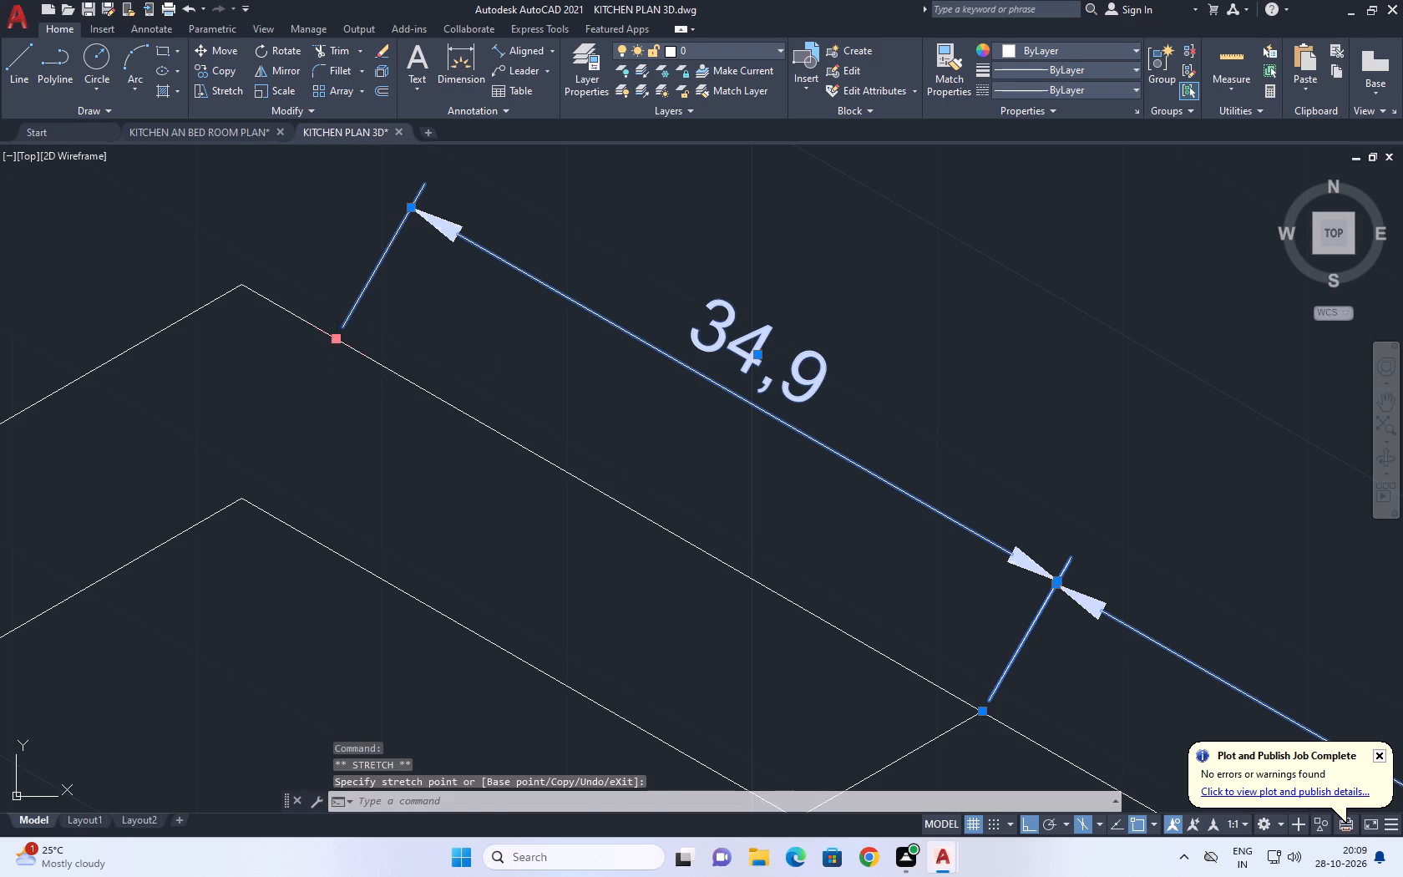
pyautogui.click(419, 397)
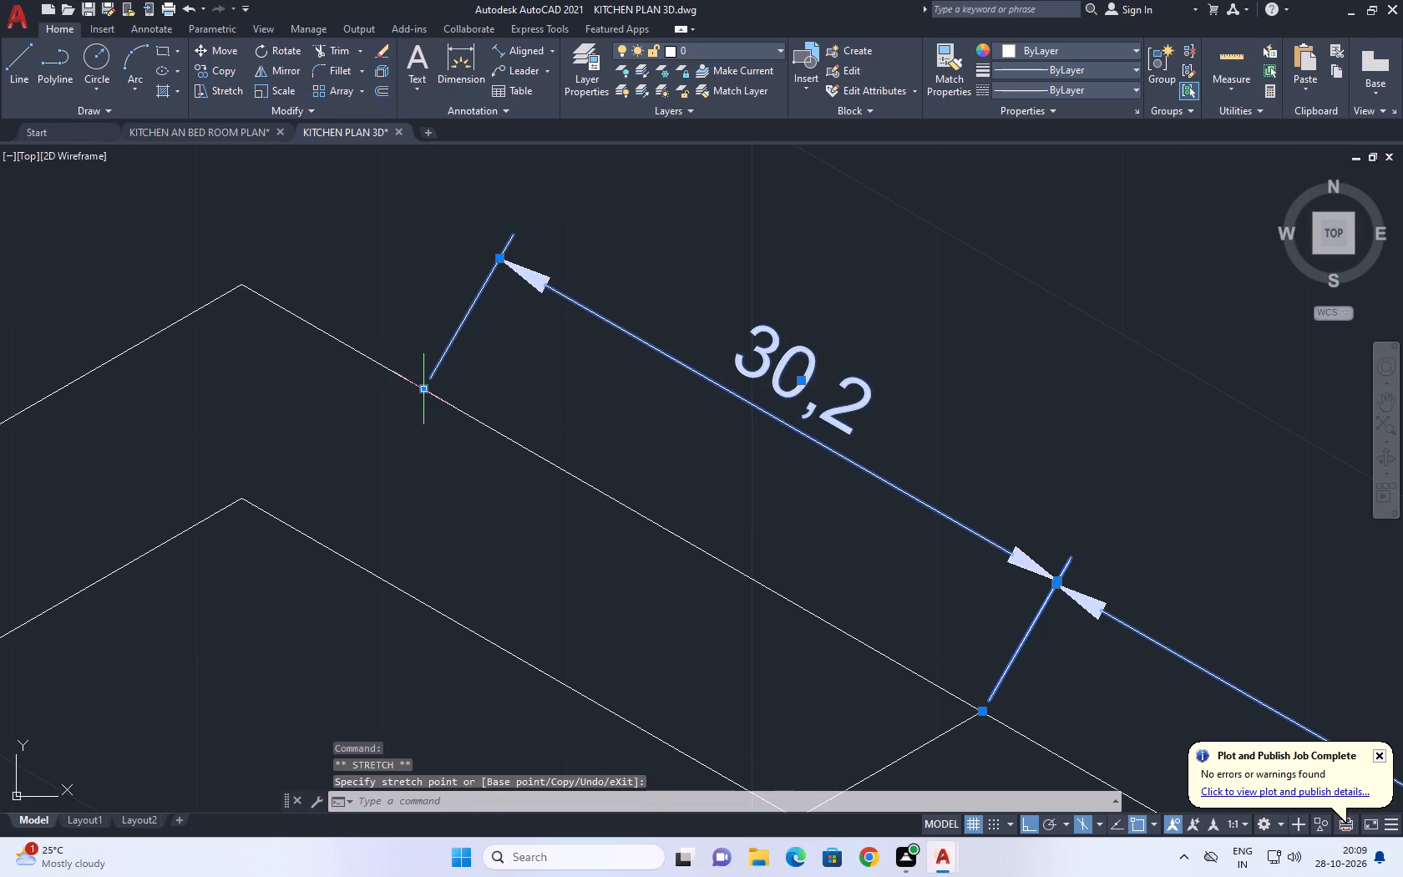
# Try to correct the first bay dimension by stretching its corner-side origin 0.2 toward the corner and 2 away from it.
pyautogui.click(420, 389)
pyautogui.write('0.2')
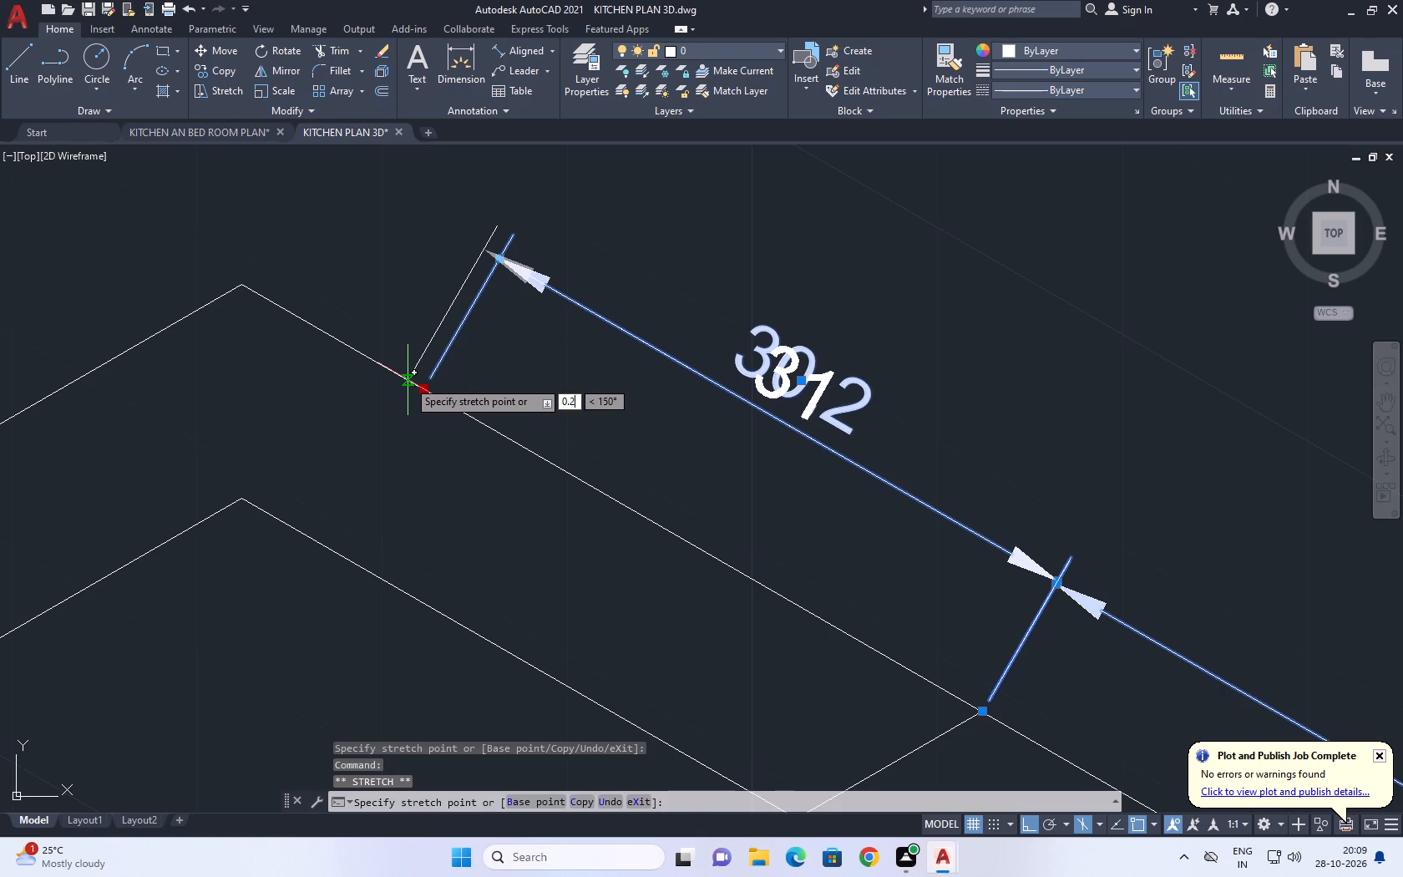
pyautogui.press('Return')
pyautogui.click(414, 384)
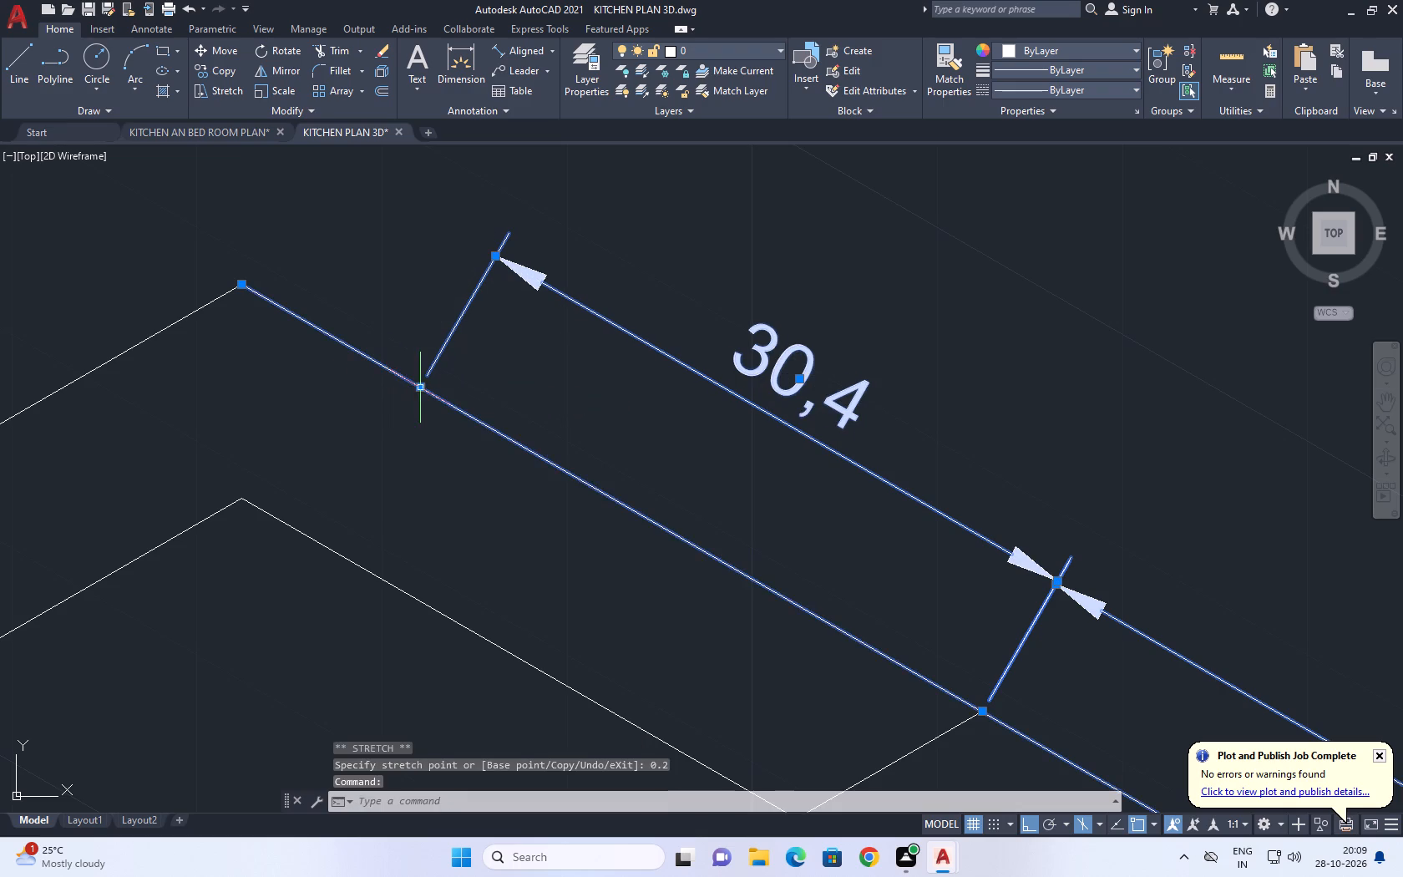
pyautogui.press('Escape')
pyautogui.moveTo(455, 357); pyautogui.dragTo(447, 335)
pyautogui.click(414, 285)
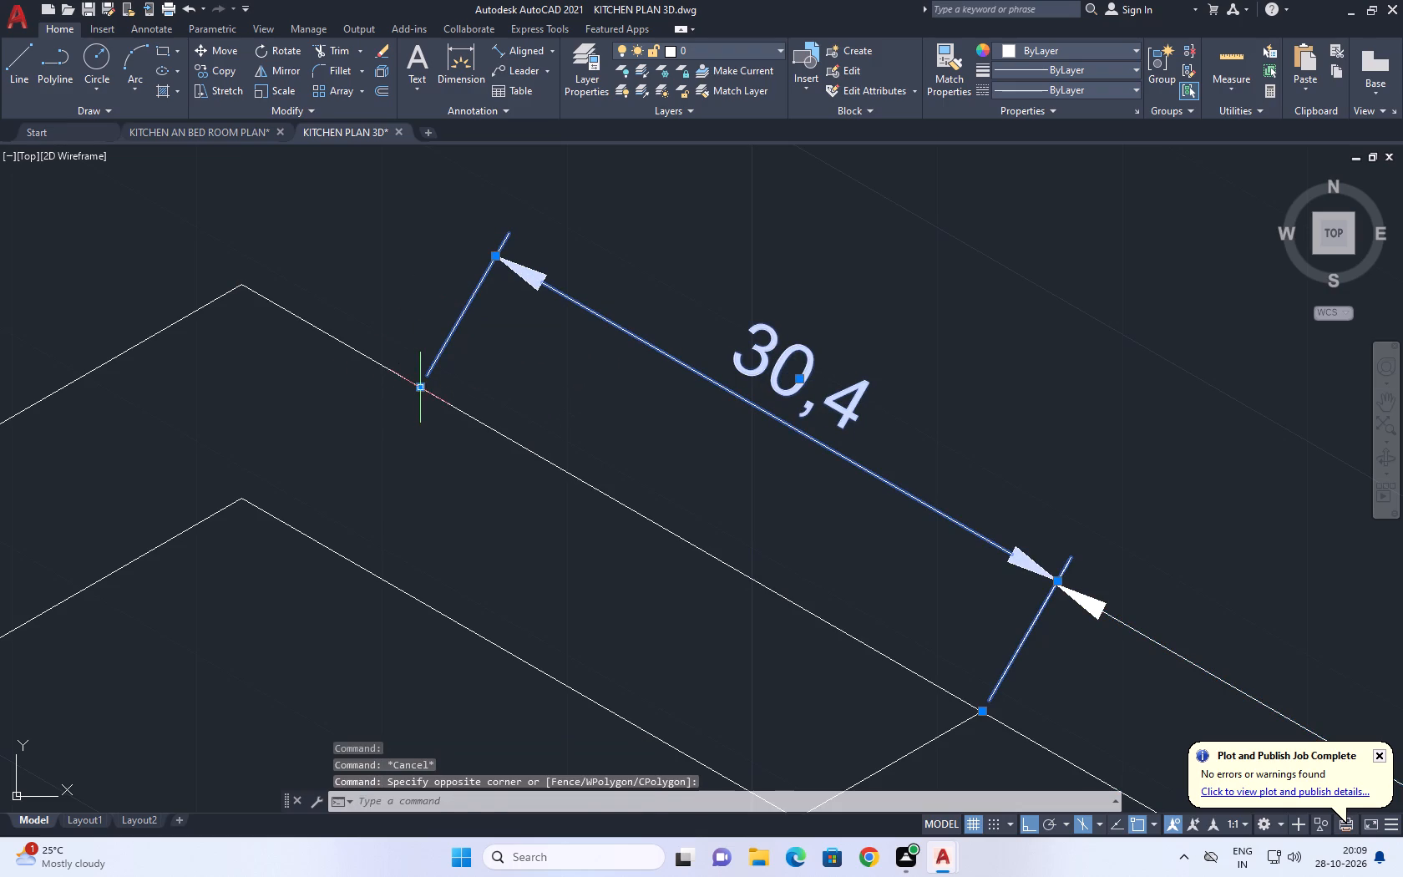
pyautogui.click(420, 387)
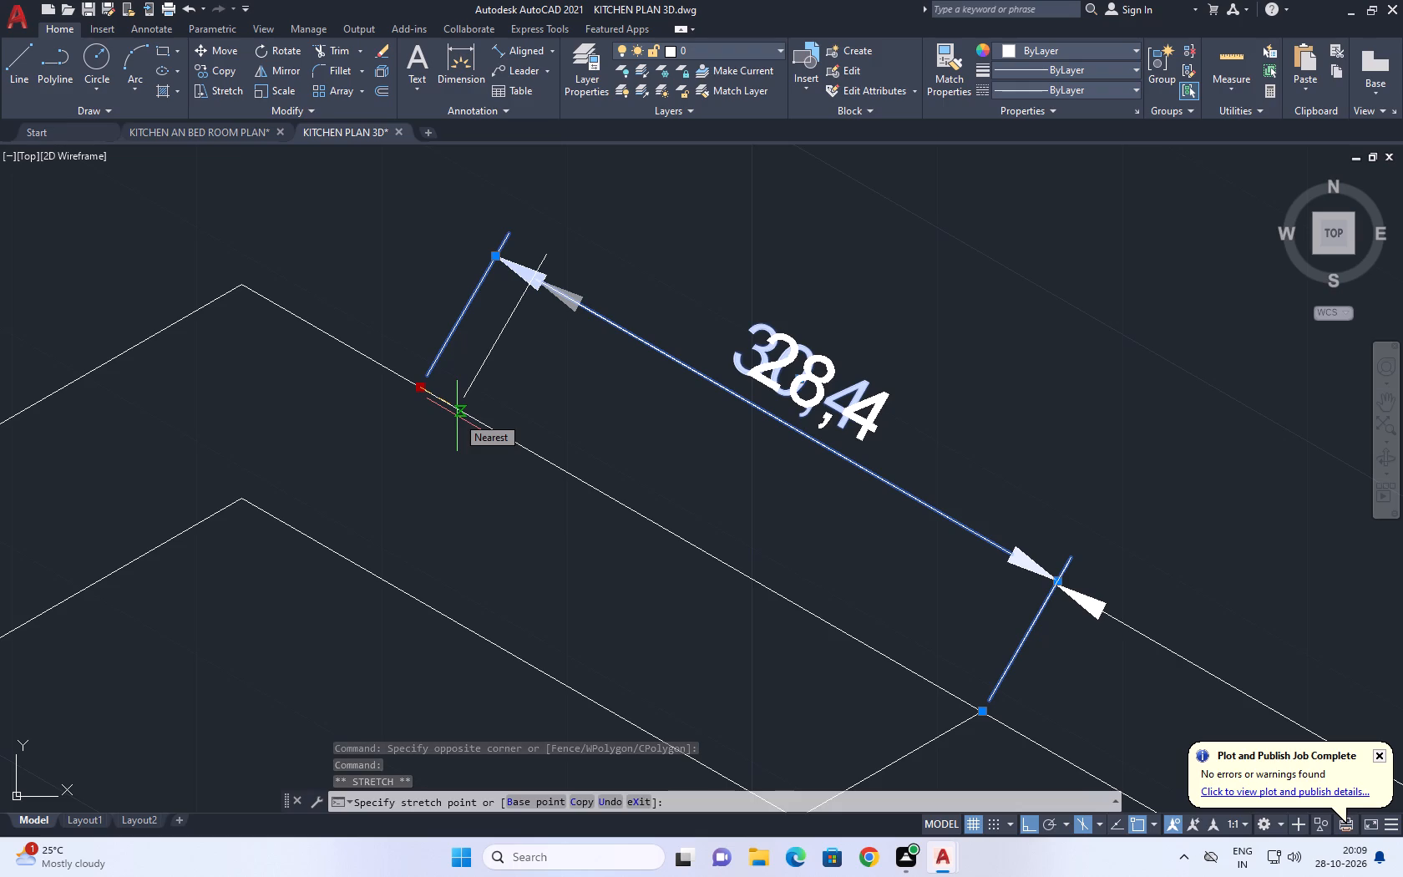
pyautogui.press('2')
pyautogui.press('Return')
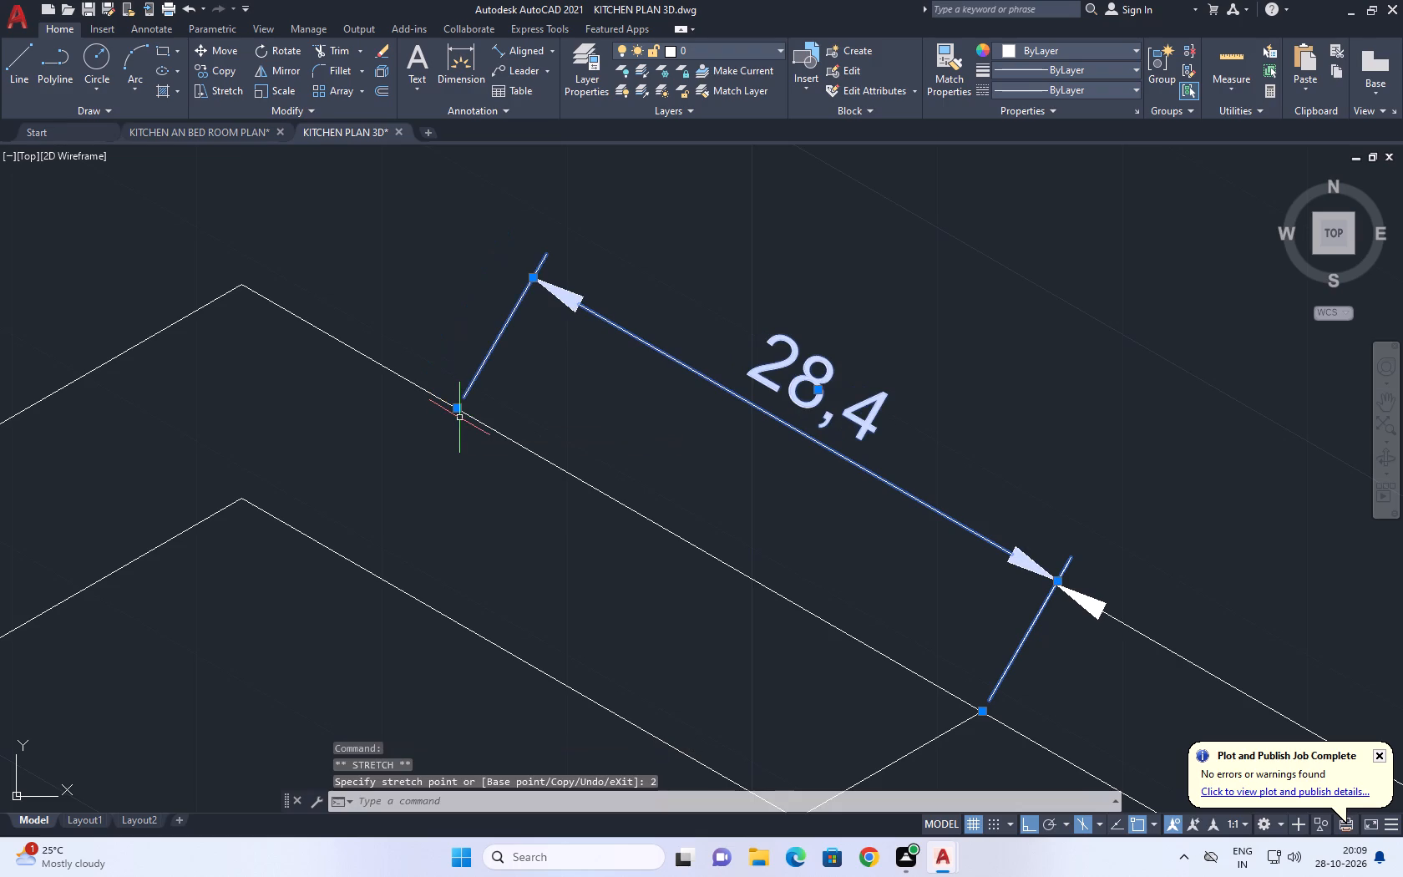
# Stretch the first bay dimension's corner-side origin back along the outer wall line to a span of about 30.7.
pyautogui.click(458, 406)
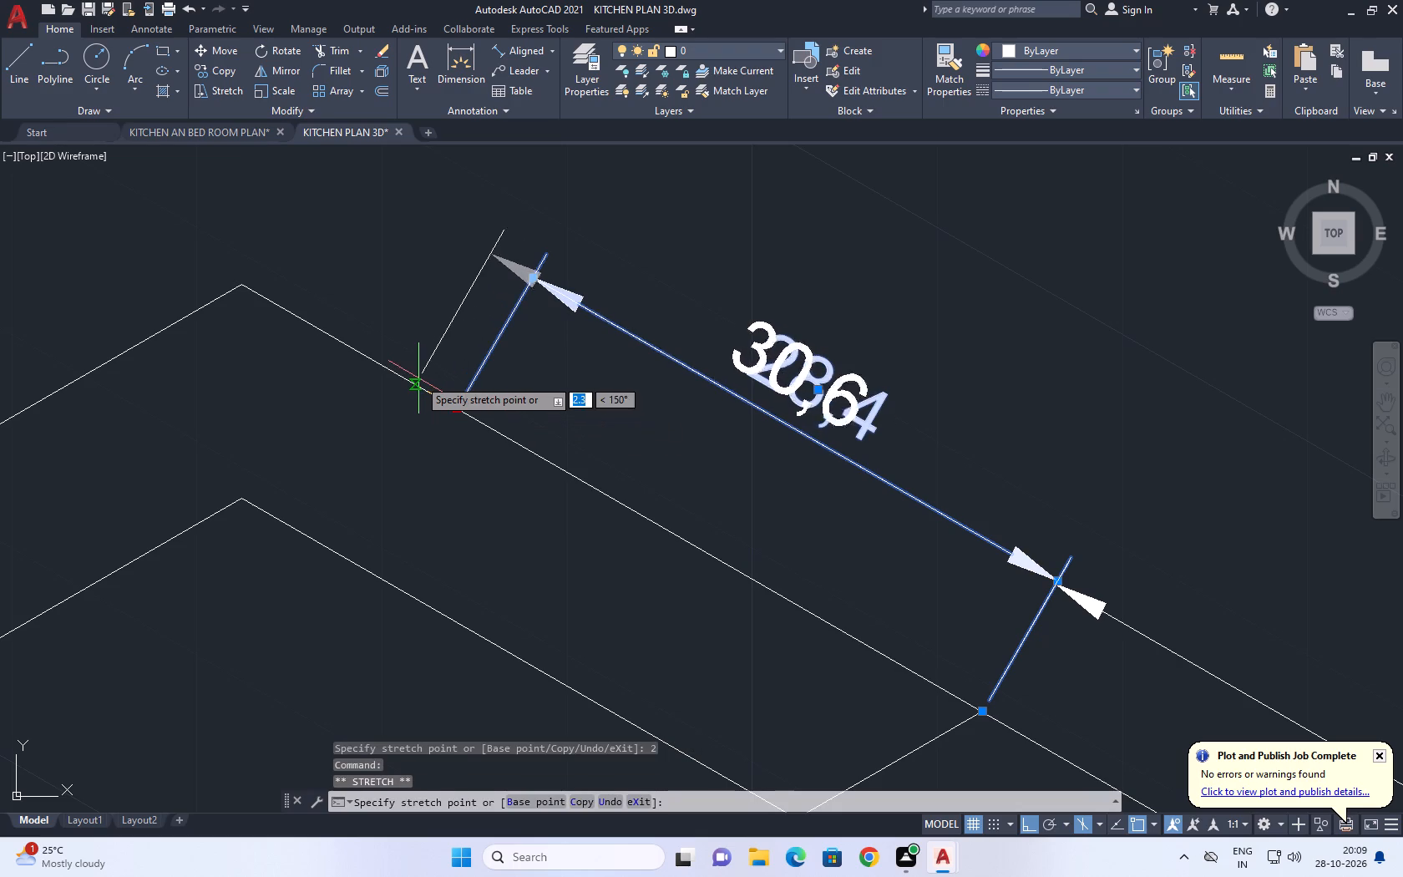
pyautogui.click(417, 378)
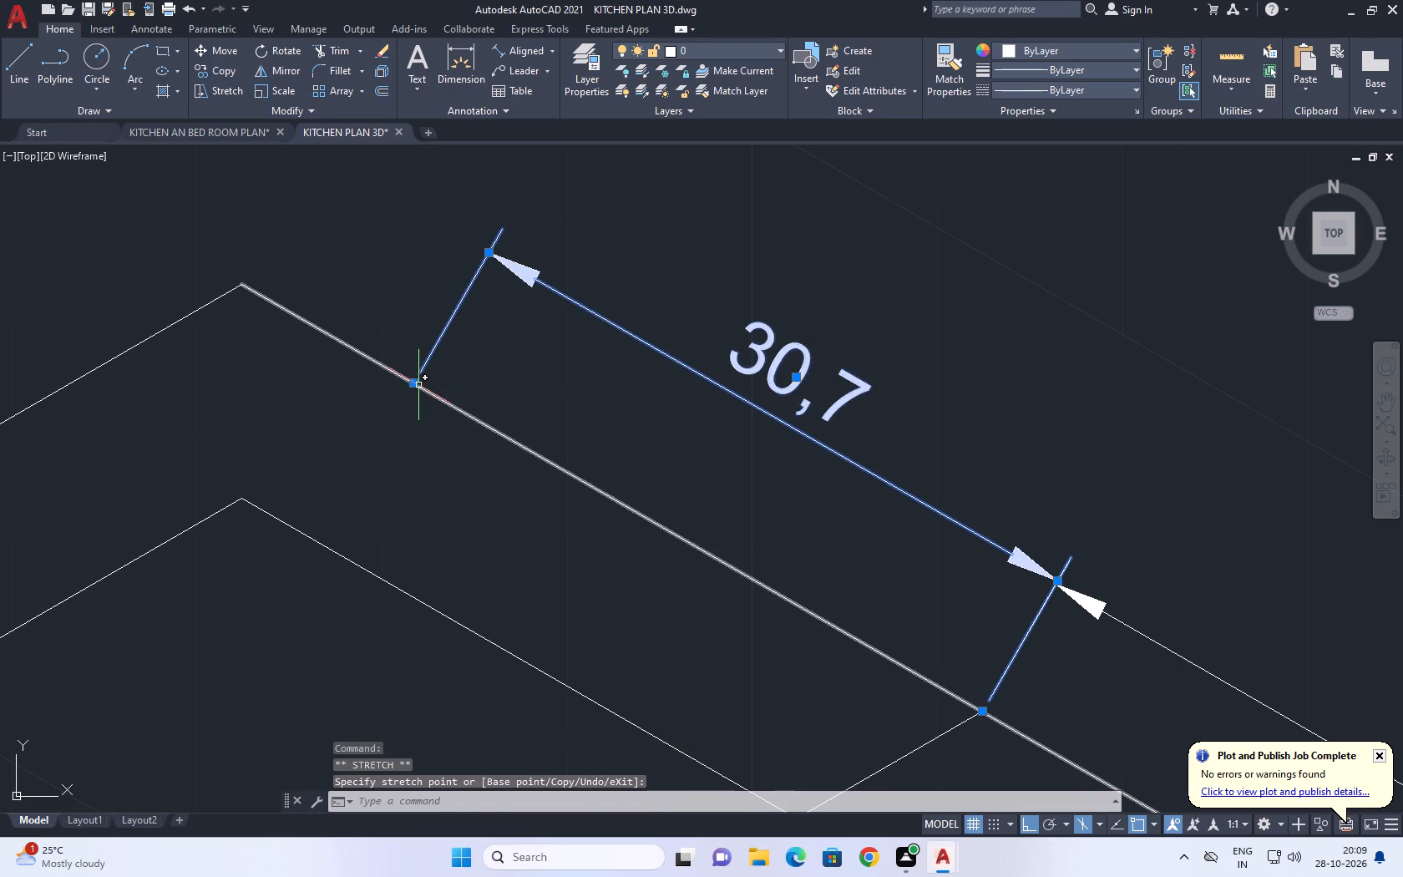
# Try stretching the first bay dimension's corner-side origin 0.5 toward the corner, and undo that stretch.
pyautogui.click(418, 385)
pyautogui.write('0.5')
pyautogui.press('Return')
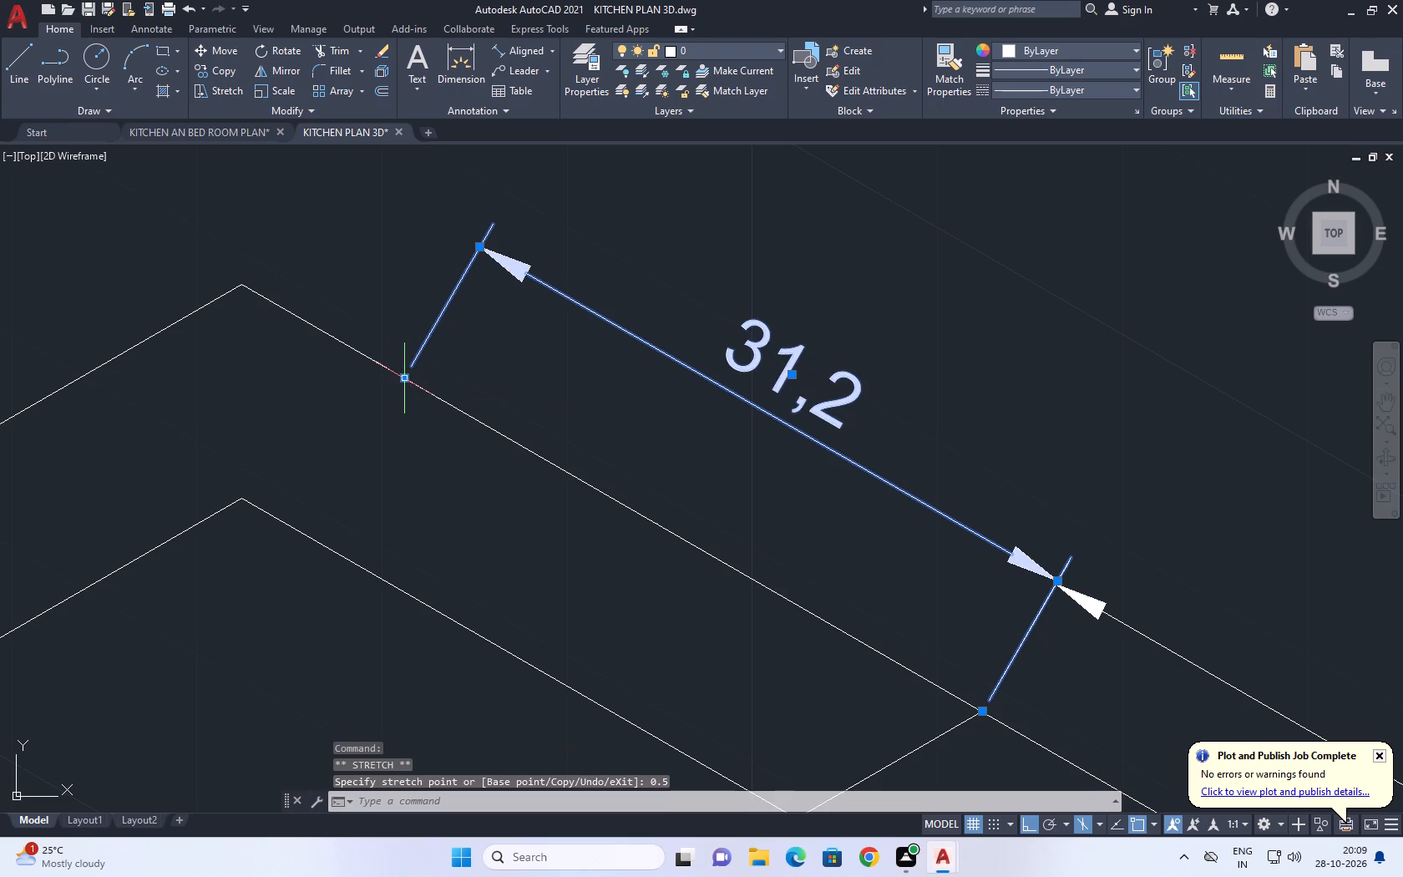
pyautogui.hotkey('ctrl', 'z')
# Stretch the first bay dimension's corner-side origin away from the corner by 0.3 and a further 0.4, giving a span of 30.
pyautogui.moveTo(443, 352); pyautogui.dragTo(438, 337)
pyautogui.click(417, 303)
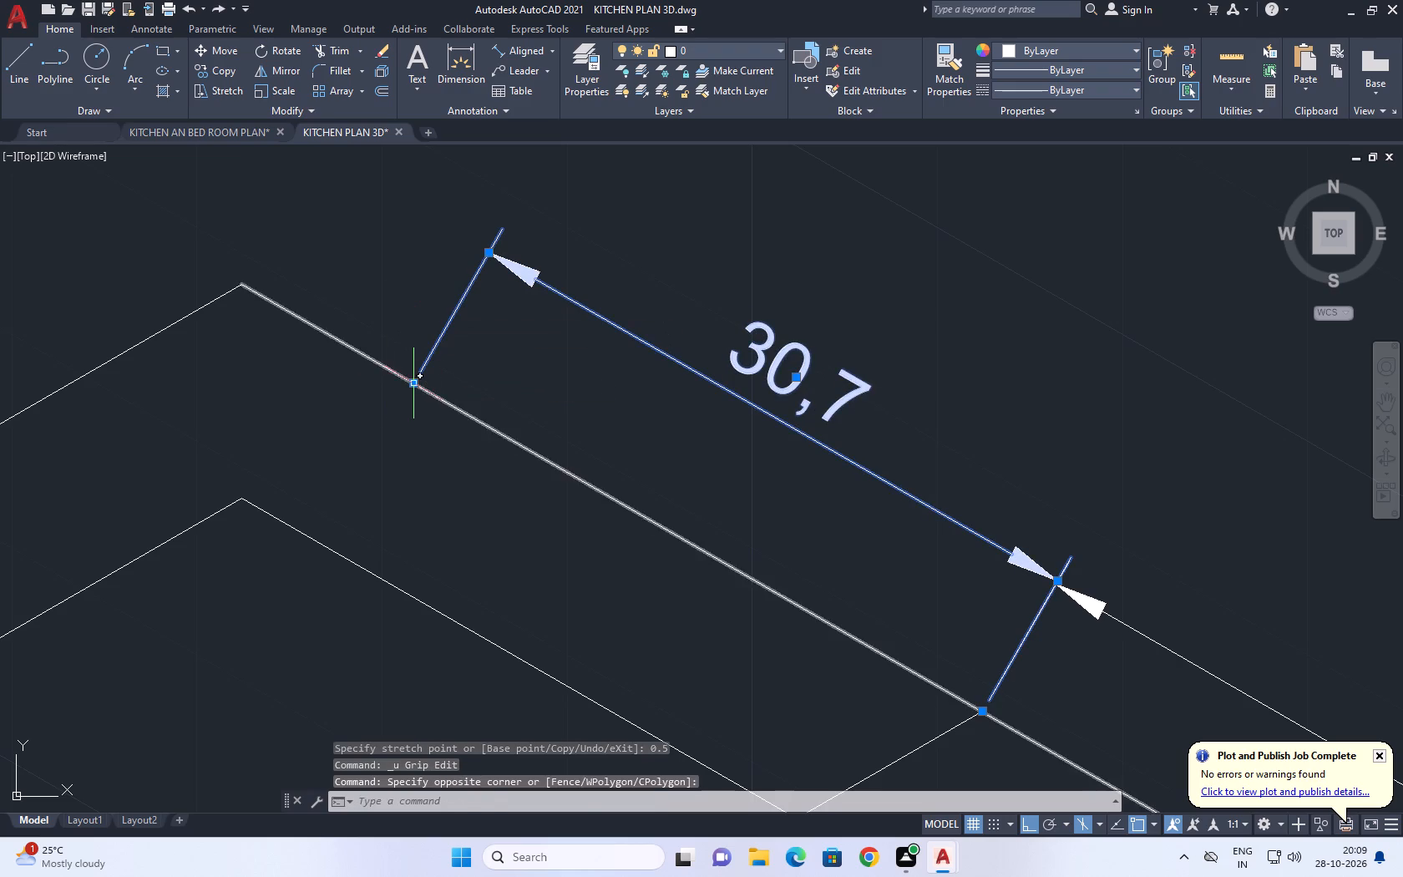
pyautogui.click(411, 381)
pyautogui.write('0.3')
pyautogui.press('Return')
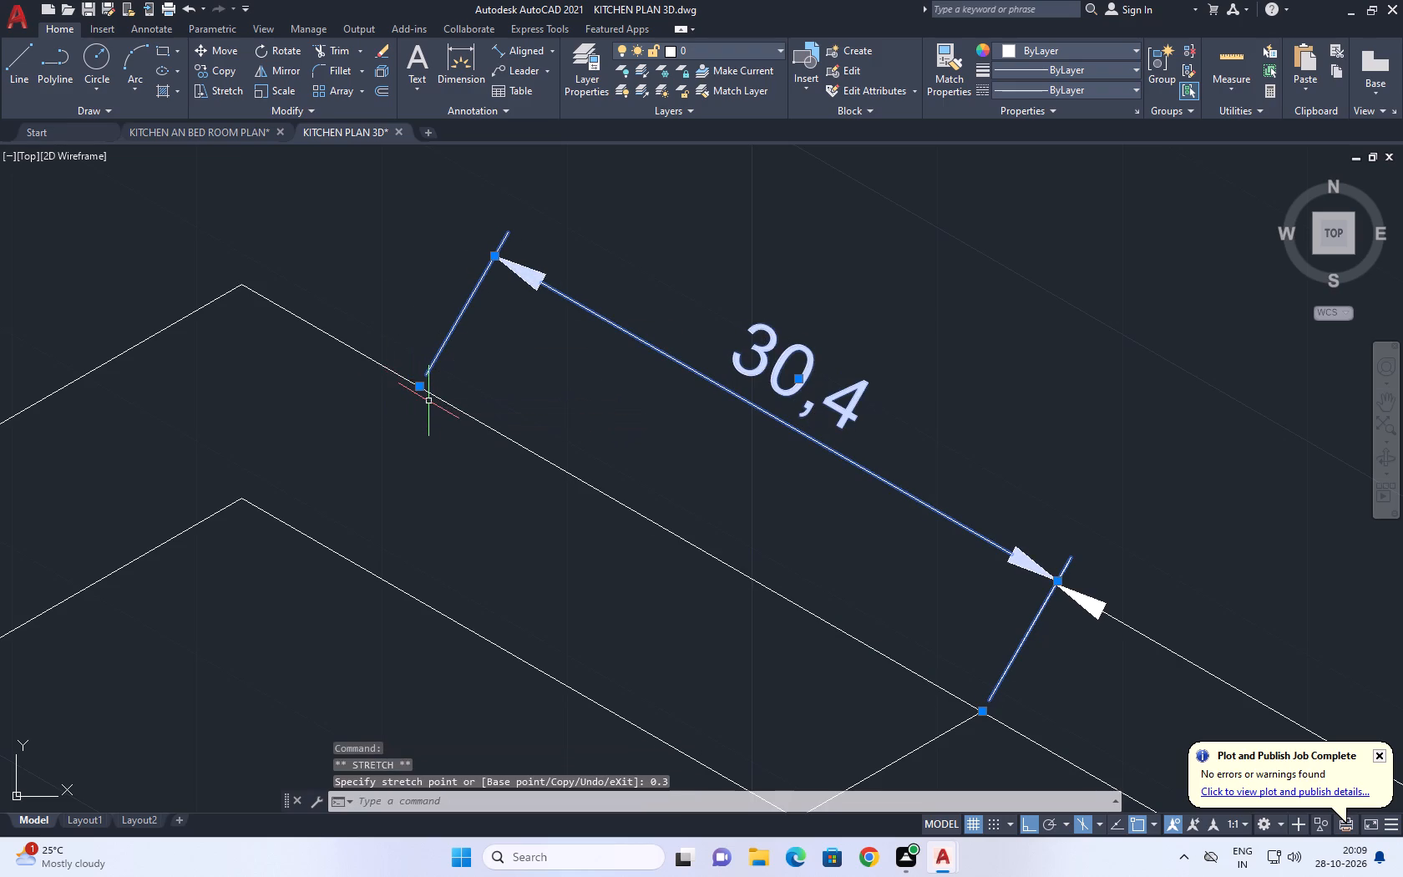
pyautogui.click(418, 388)
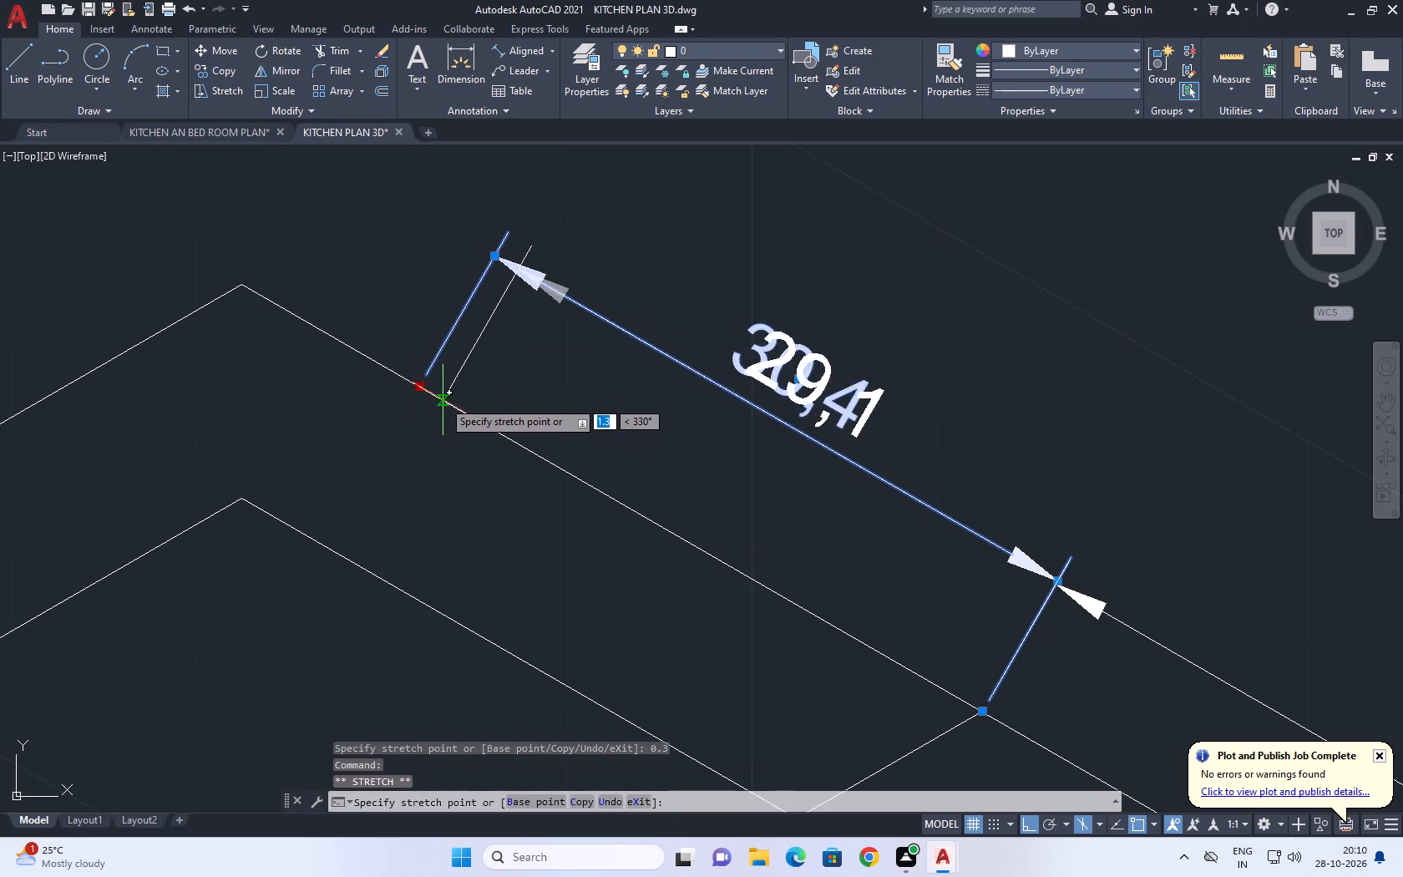
pyautogui.press('0')
pyautogui.press('.')
pyautogui.press('4')
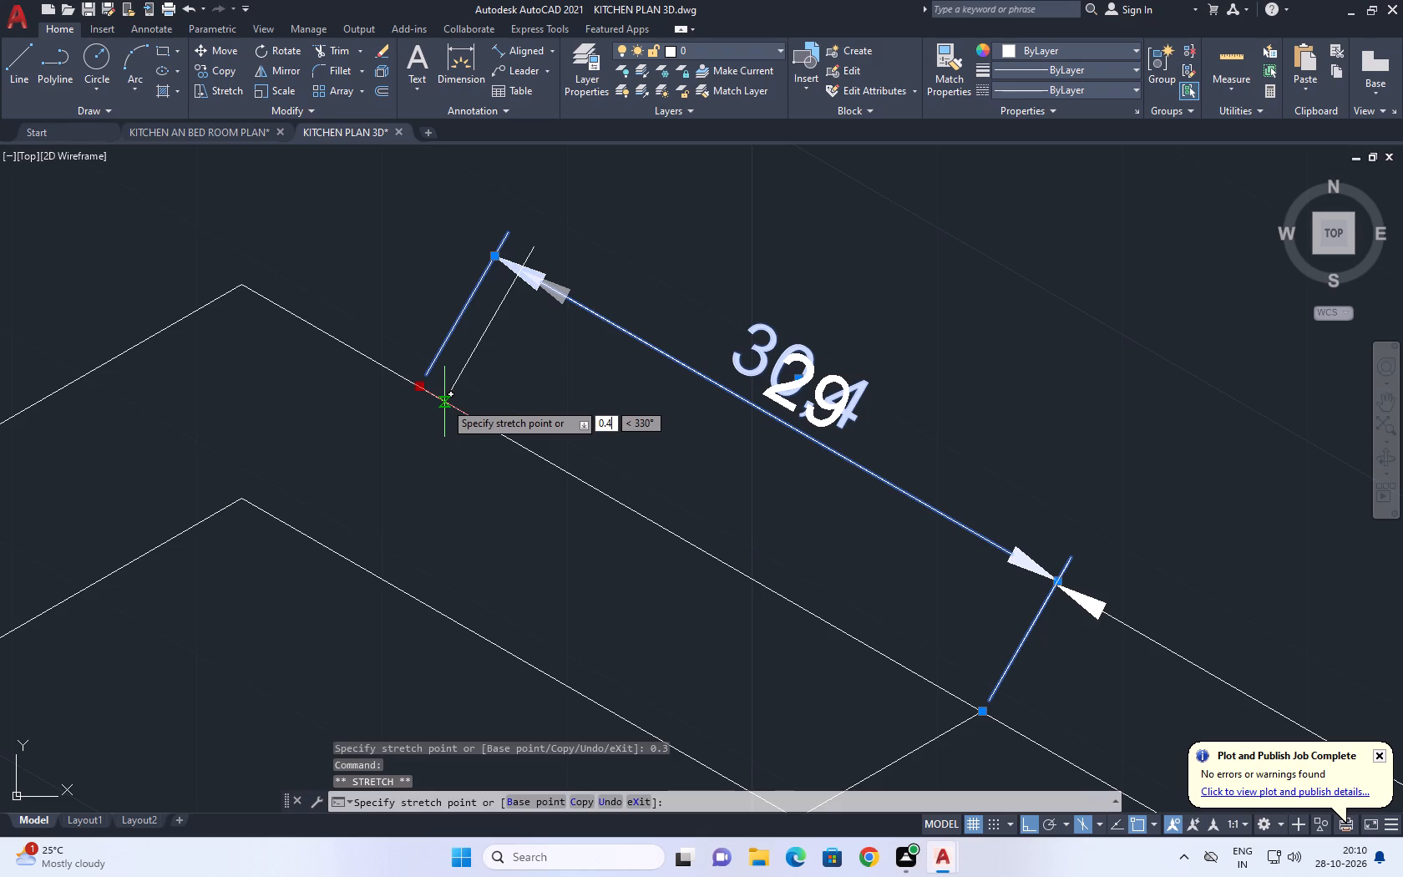
pyautogui.press('Return')
pyautogui.press('Escape')
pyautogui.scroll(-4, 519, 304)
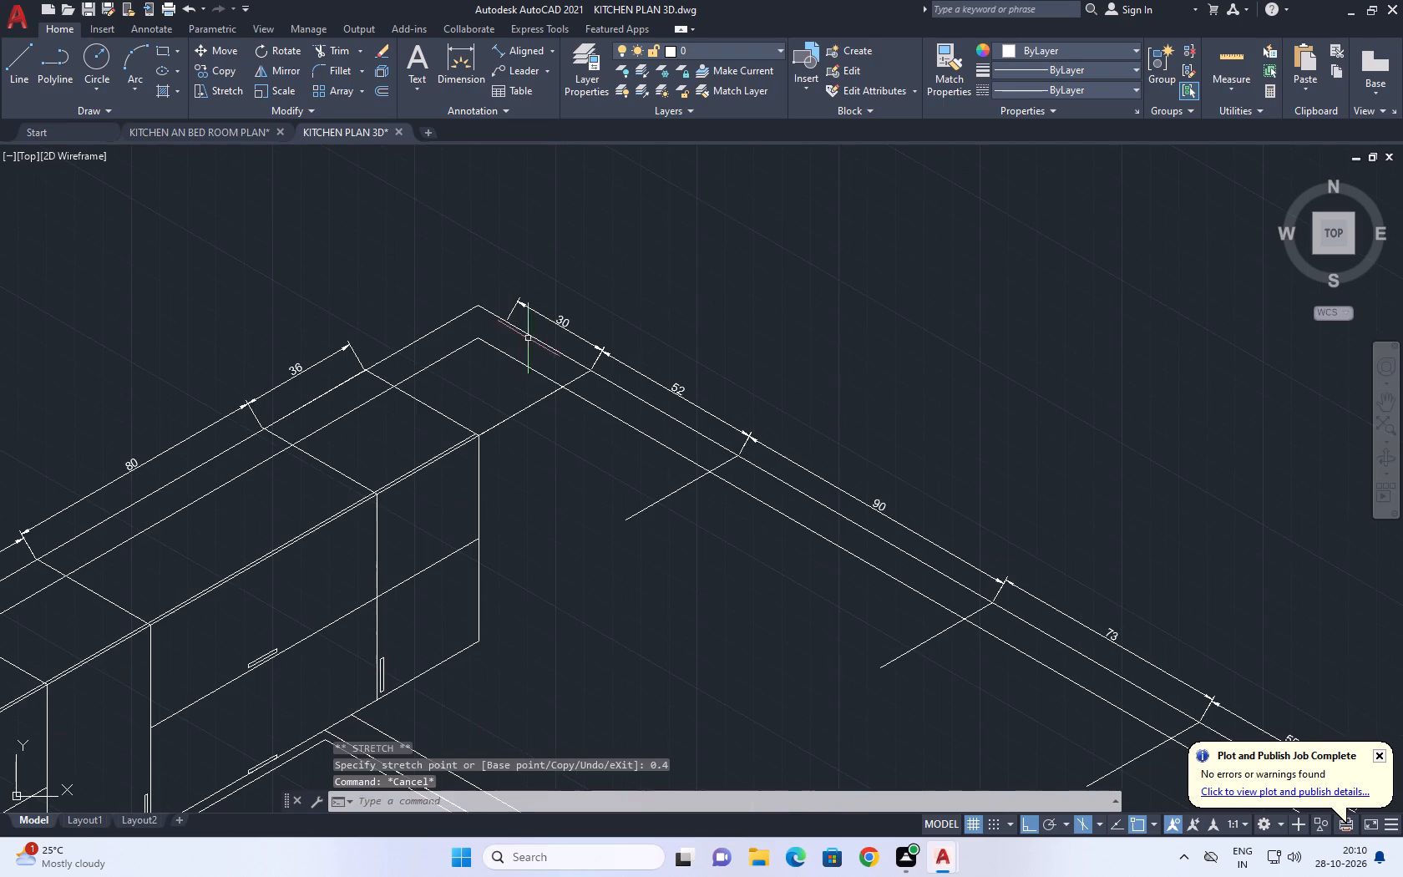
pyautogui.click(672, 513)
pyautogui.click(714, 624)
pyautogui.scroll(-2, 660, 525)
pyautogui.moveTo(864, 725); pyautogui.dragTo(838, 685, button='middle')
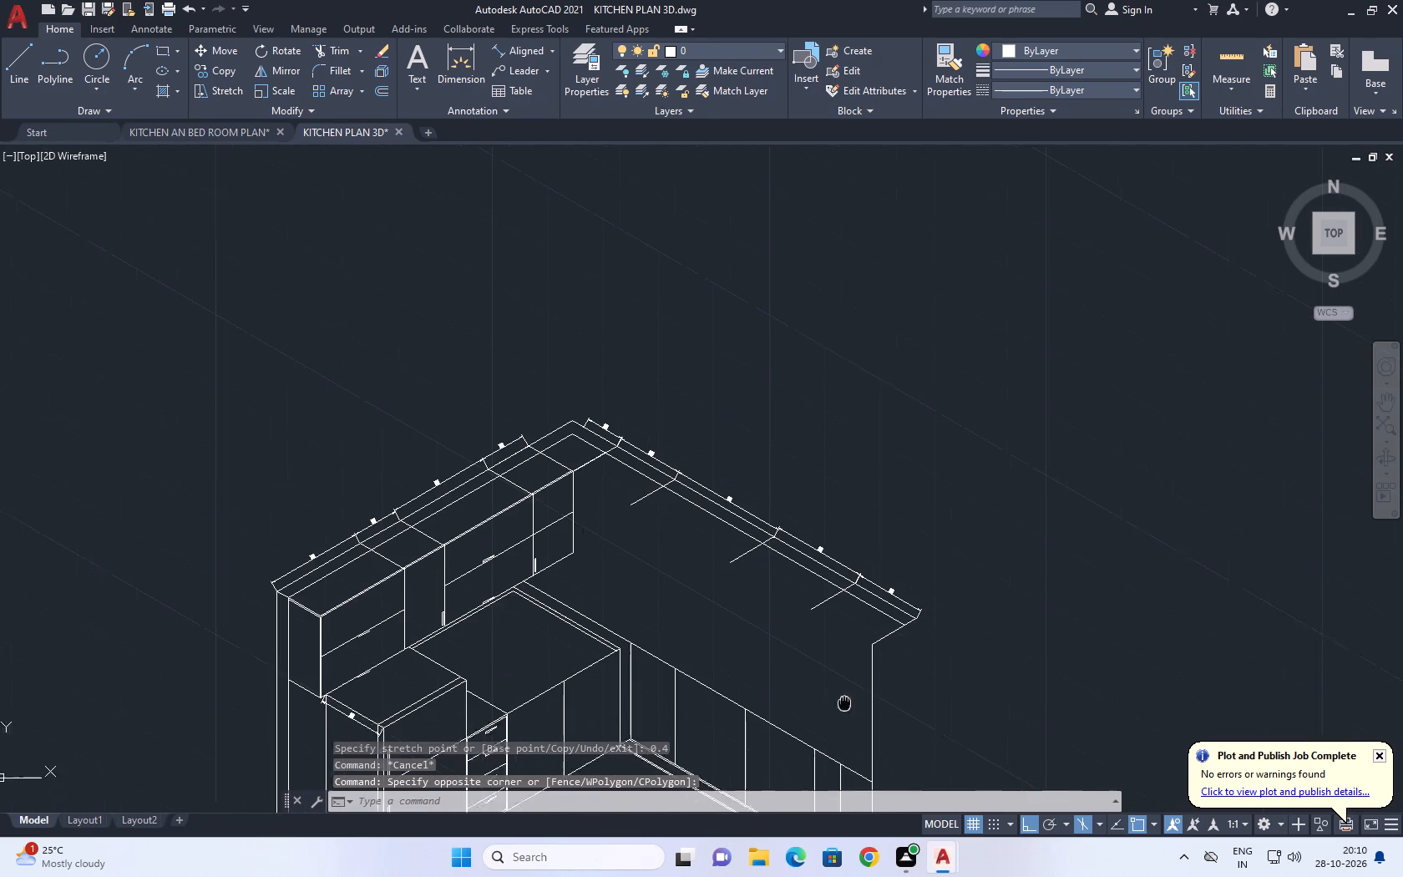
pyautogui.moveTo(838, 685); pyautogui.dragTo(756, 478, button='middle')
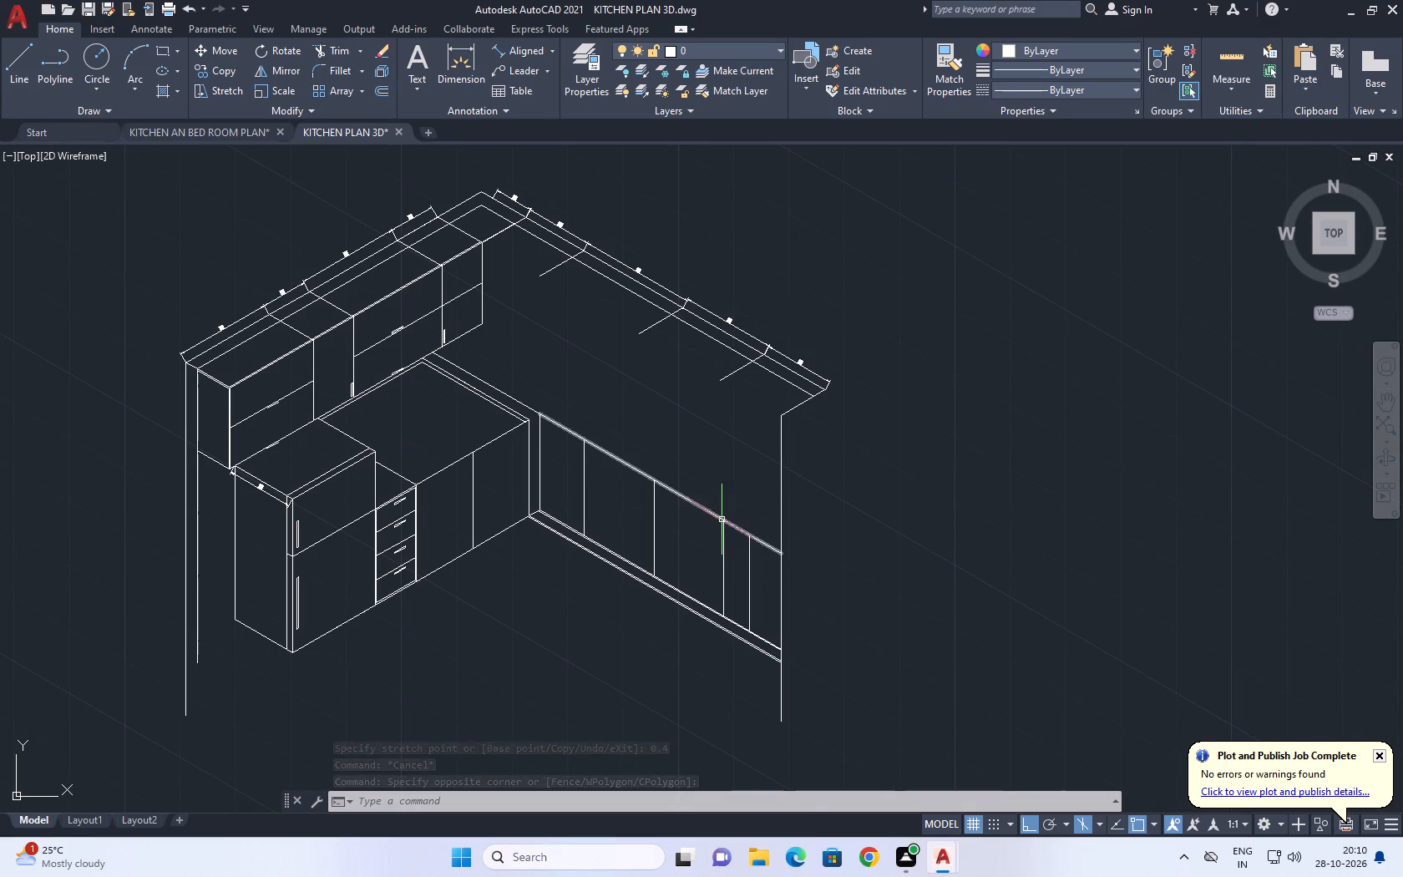
# Draw the side wall cabinets' front top edge line from the back cabinets' front corner past the wall's vertical end line.
pyautogui.scroll(2, 493, 255)
pyautogui.moveTo(484, 246); pyautogui.dragTo(484, 249, button='middle')
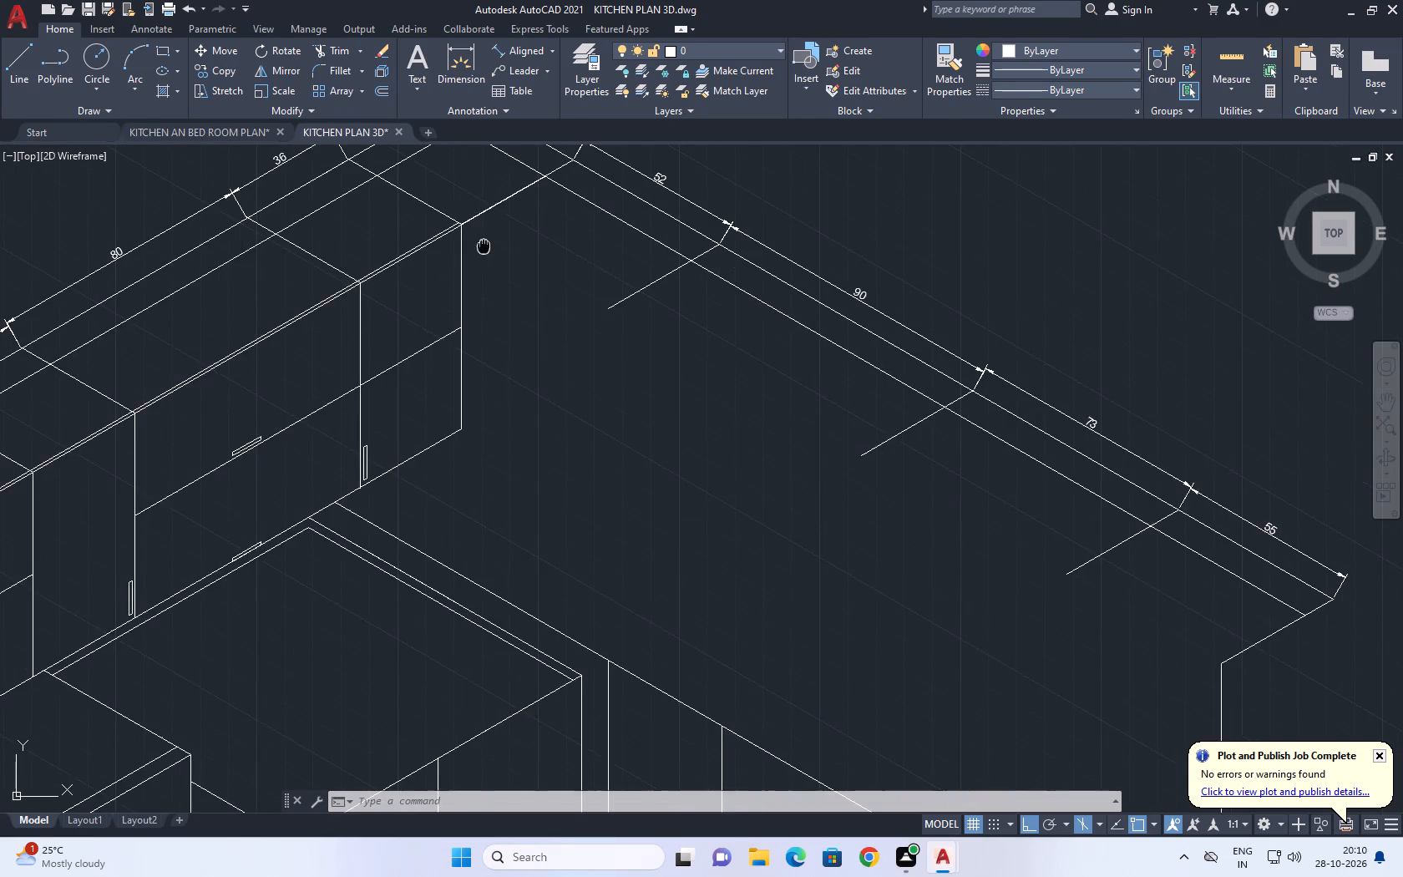
pyautogui.moveTo(484, 249); pyautogui.dragTo(509, 299, button='middle')
pyautogui.press('l')
pyautogui.press('space')
pyautogui.moveTo(485, 280); pyautogui.dragTo(496, 291)
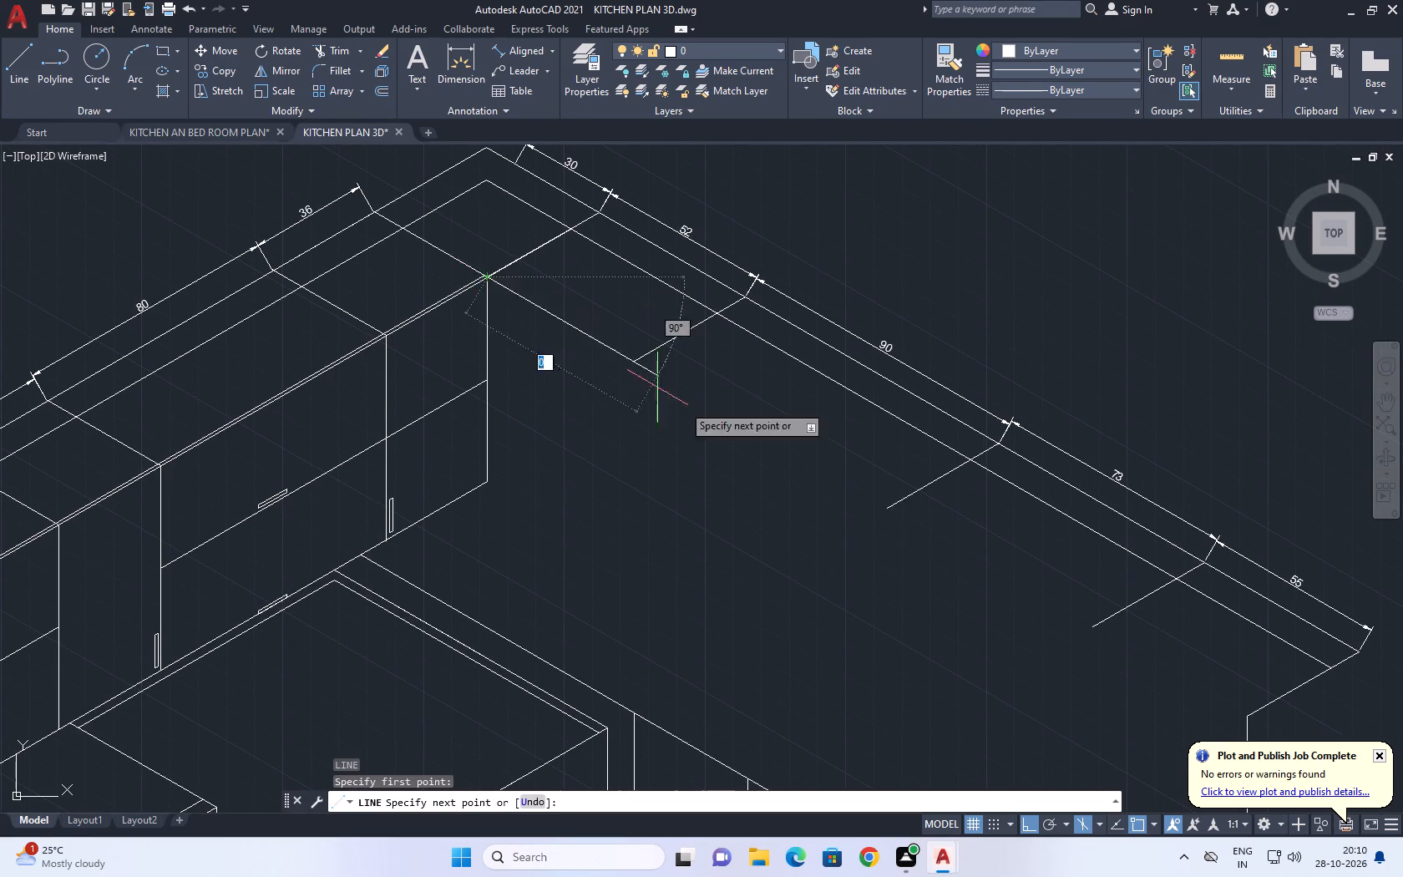
pyautogui.scroll(-3, 750, 440)
pyautogui.moveTo(887, 563); pyautogui.dragTo(820, 483, button='middle')
pyautogui.click(893, 505)
pyautogui.press('Escape')
# Trim the part of the front edge line that overhangs the side wall's vertical end line.
pyautogui.scroll(5, 800, 419)
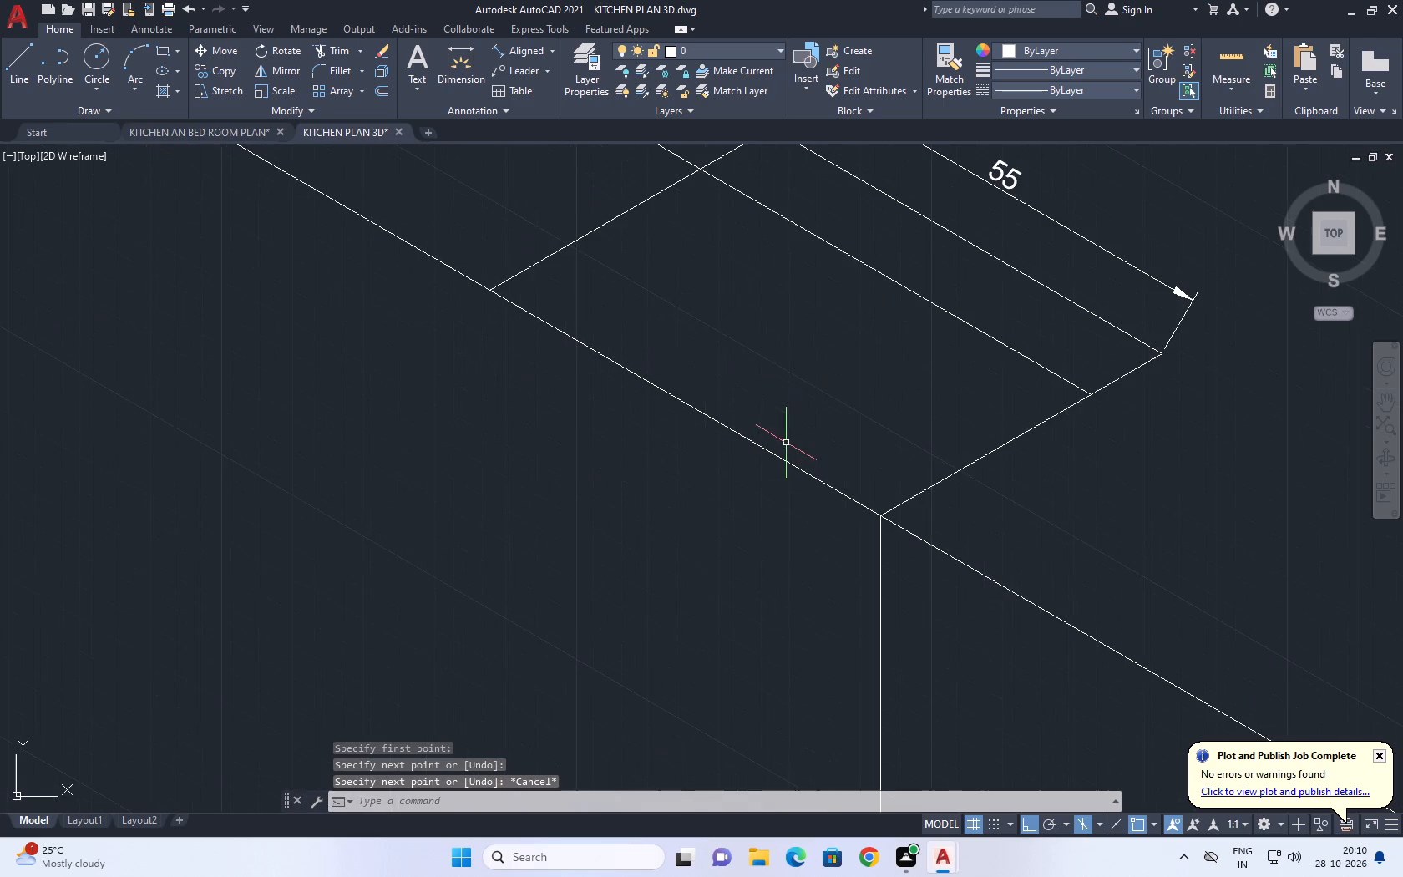
pyautogui.scroll(-4, 827, 469)
pyautogui.scroll(2, 887, 522)
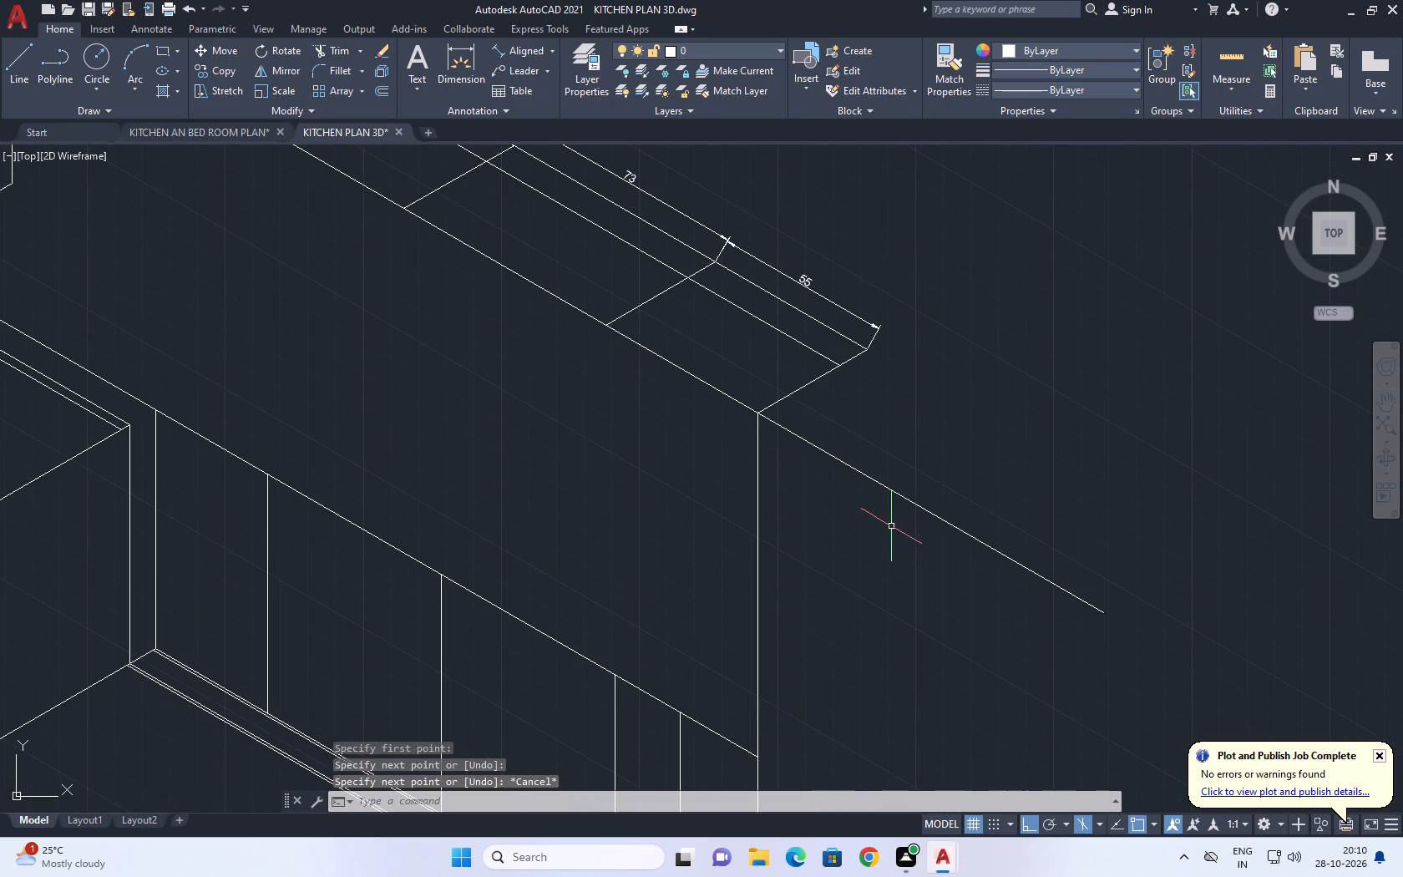
pyautogui.write('TR')
pyautogui.press('space')
pyautogui.click(923, 427)
pyautogui.moveTo(867, 524); pyautogui.dragTo(864, 536)
pyautogui.press('Escape')
# Examine where the side wall's division lines meet the new front edge line.
pyautogui.moveTo(676, 373); pyautogui.dragTo(795, 535, button='middle')
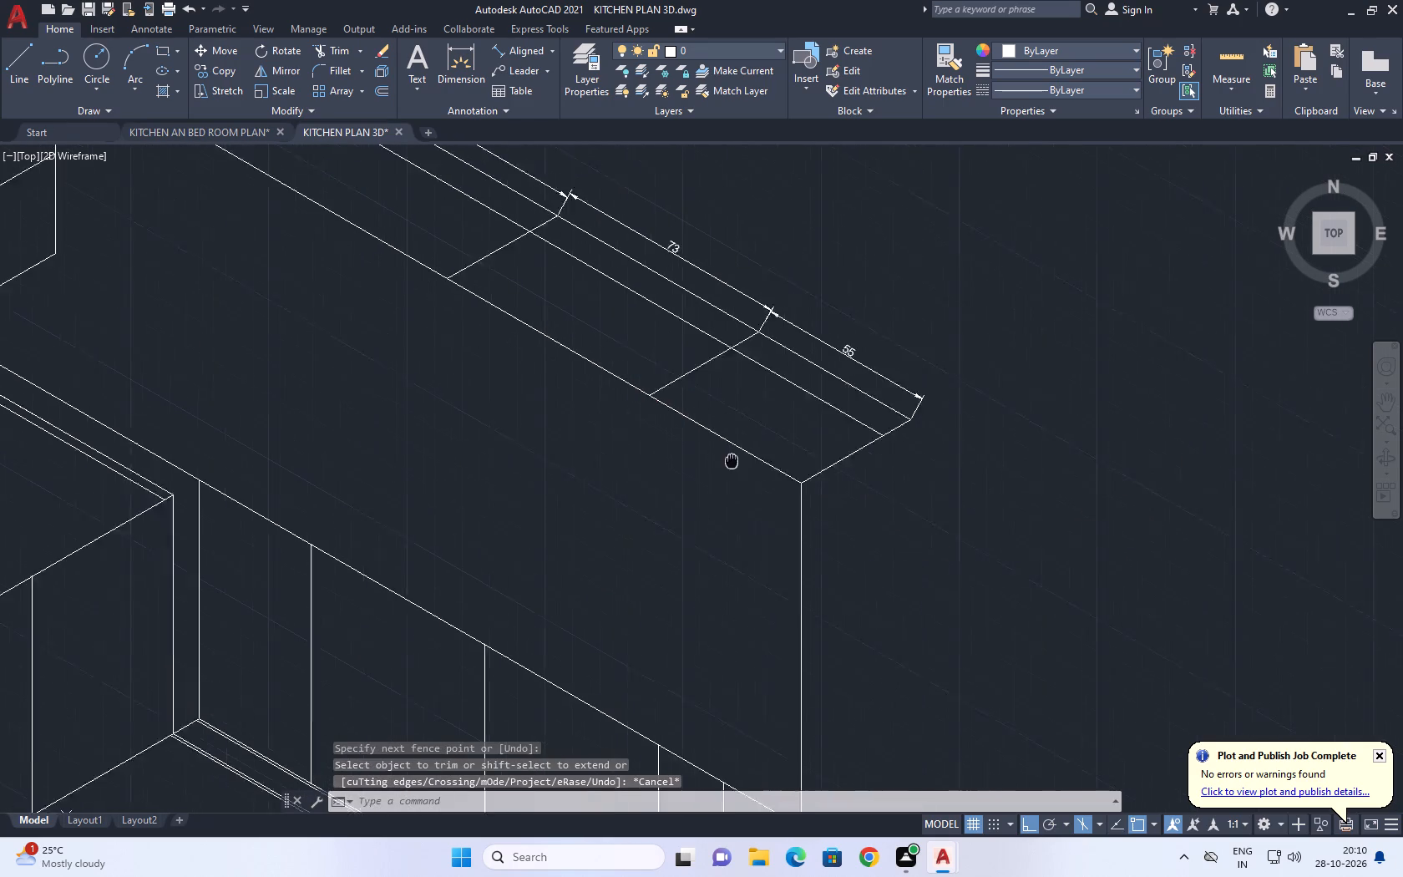
pyautogui.moveTo(795, 535); pyautogui.dragTo(958, 651, button='middle')
pyautogui.scroll(2, 585, 503)
pyautogui.scroll(5, 813, 426)
pyautogui.scroll(-5, 833, 455)
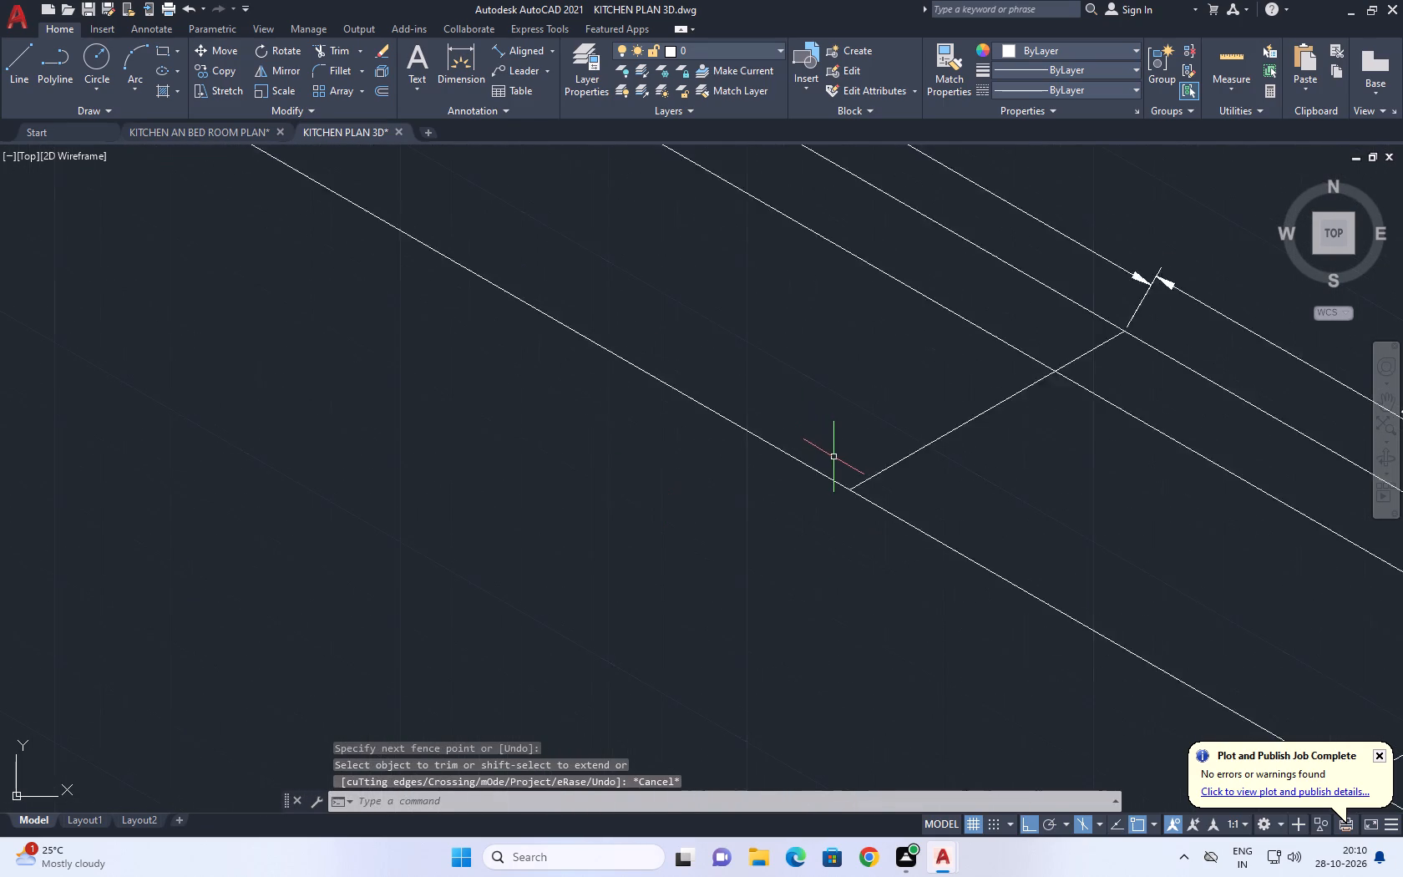
pyautogui.scroll(-5, 833, 457)
pyautogui.scroll(6, 733, 411)
pyautogui.scroll(-7, 758, 361)
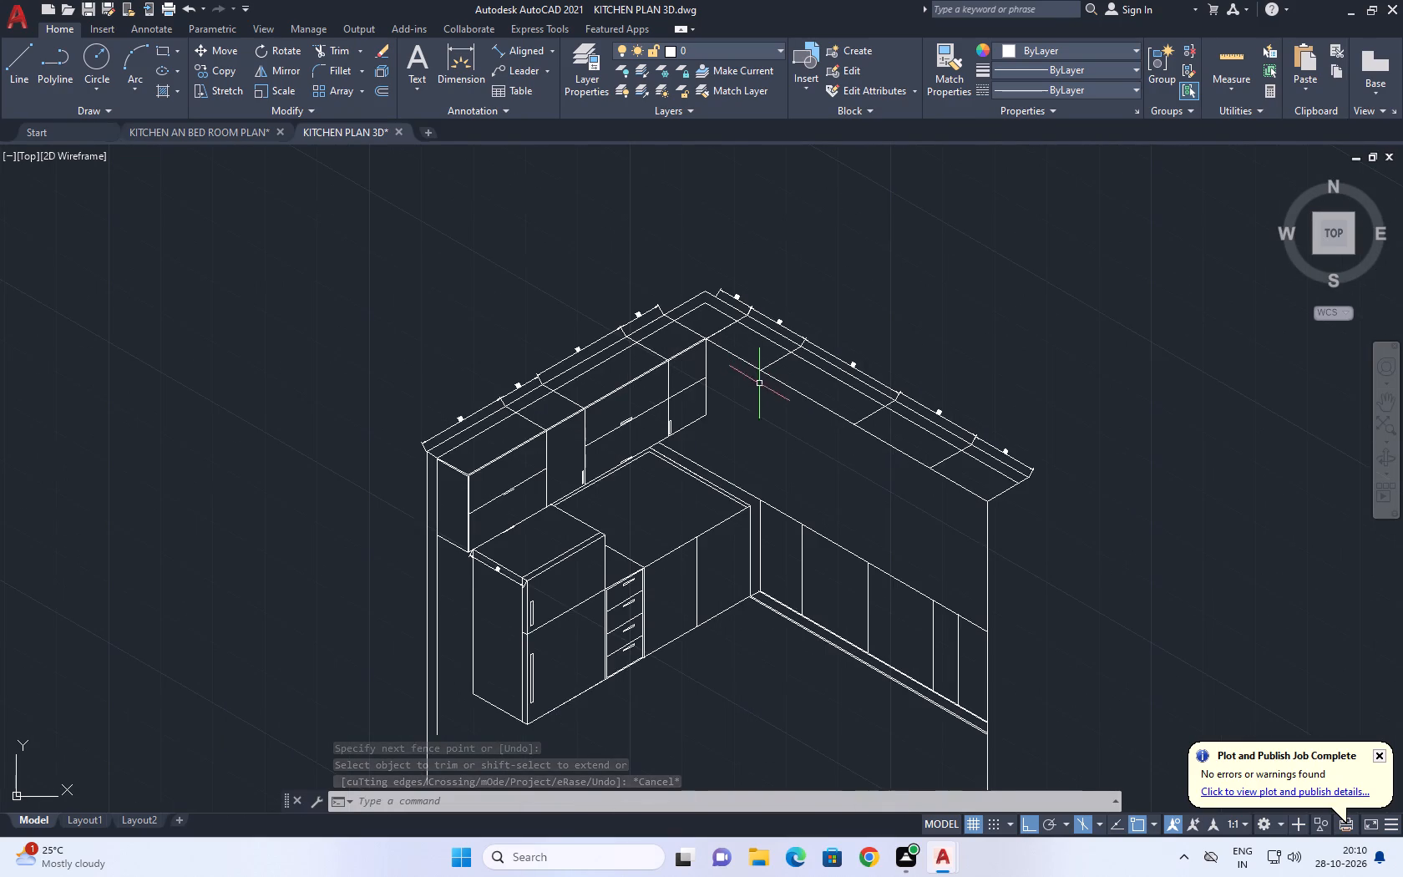
# Copy the side wall cabinets' front edge line 1 toward the outer wall, using the top isoplane.
pyautogui.moveTo(743, 356); pyautogui.dragTo(744, 422, button='middle')
pyautogui.scroll(4, 739, 433)
pyautogui.moveTo(721, 388); pyautogui.dragTo(717, 379)
pyautogui.click(701, 355)
pyautogui.moveTo(698, 349); pyautogui.dragTo(701, 516, button='middle')
pyautogui.press('c')
pyautogui.press('o')
pyautogui.press('space')
pyautogui.click(693, 525)
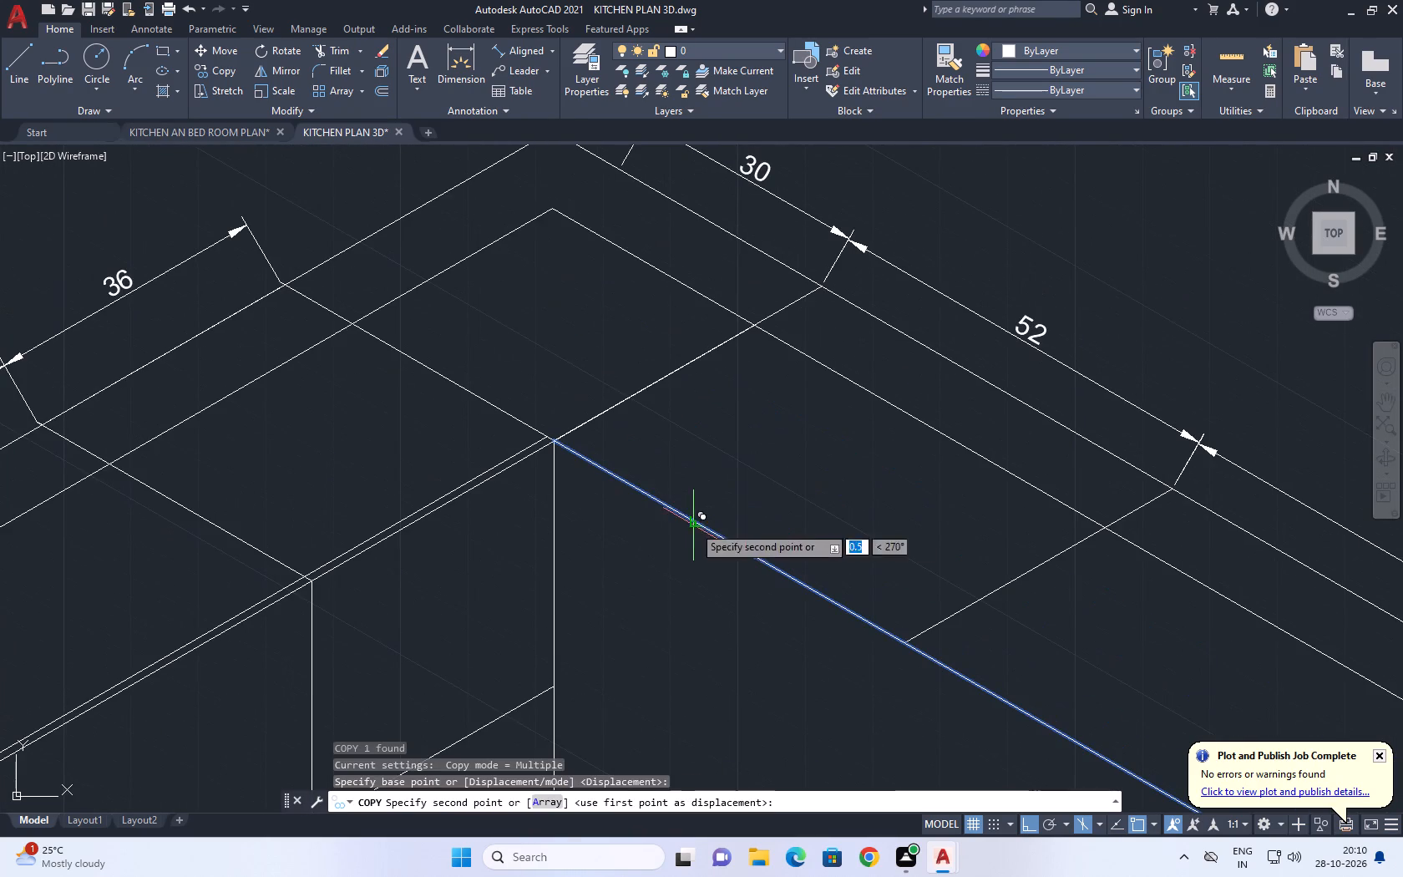
pyautogui.press('F5')
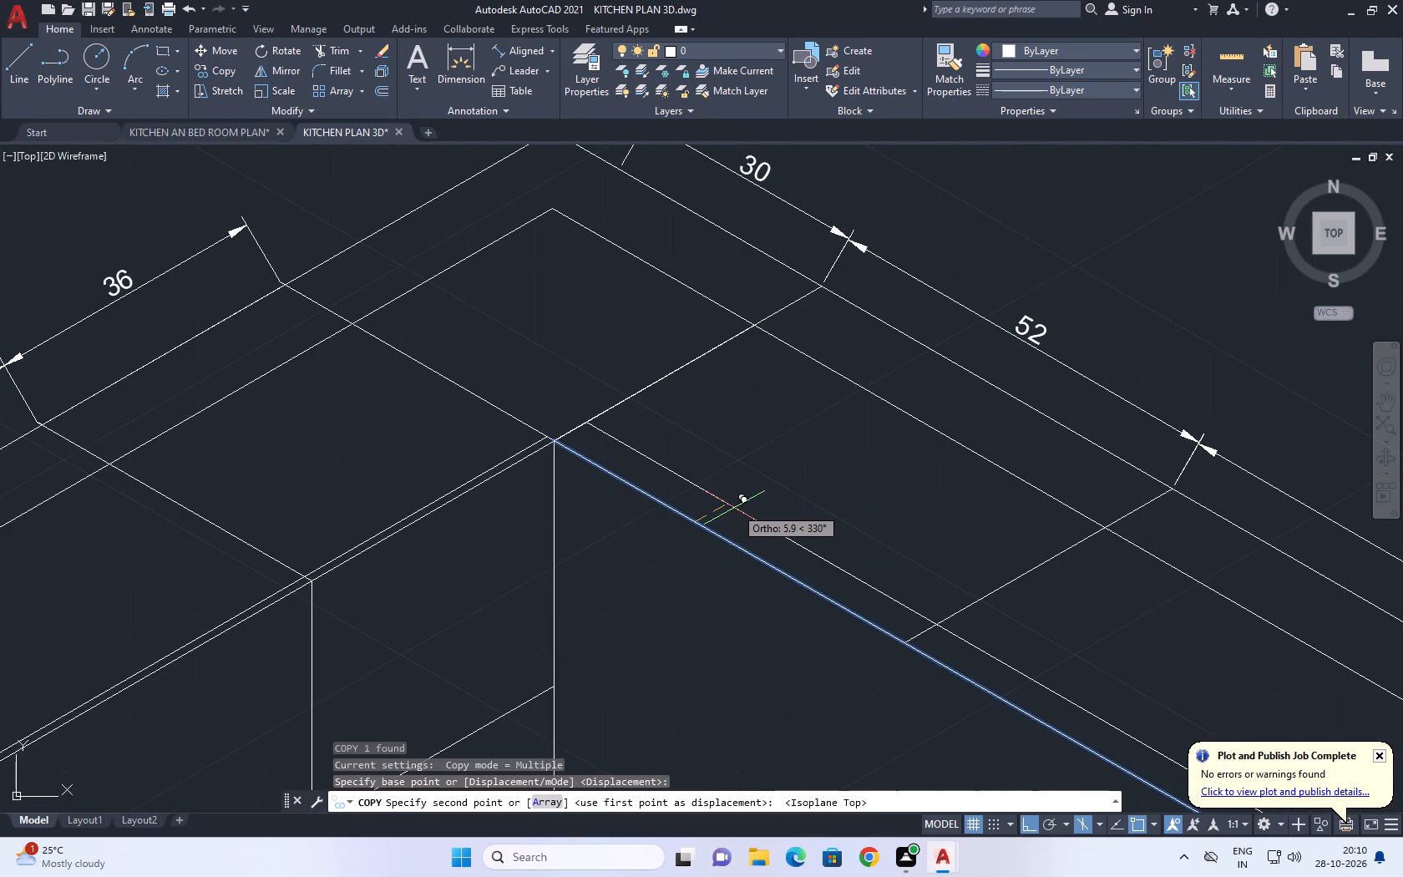
pyautogui.write('1')
pyautogui.press('space')
pyautogui.press('Escape')
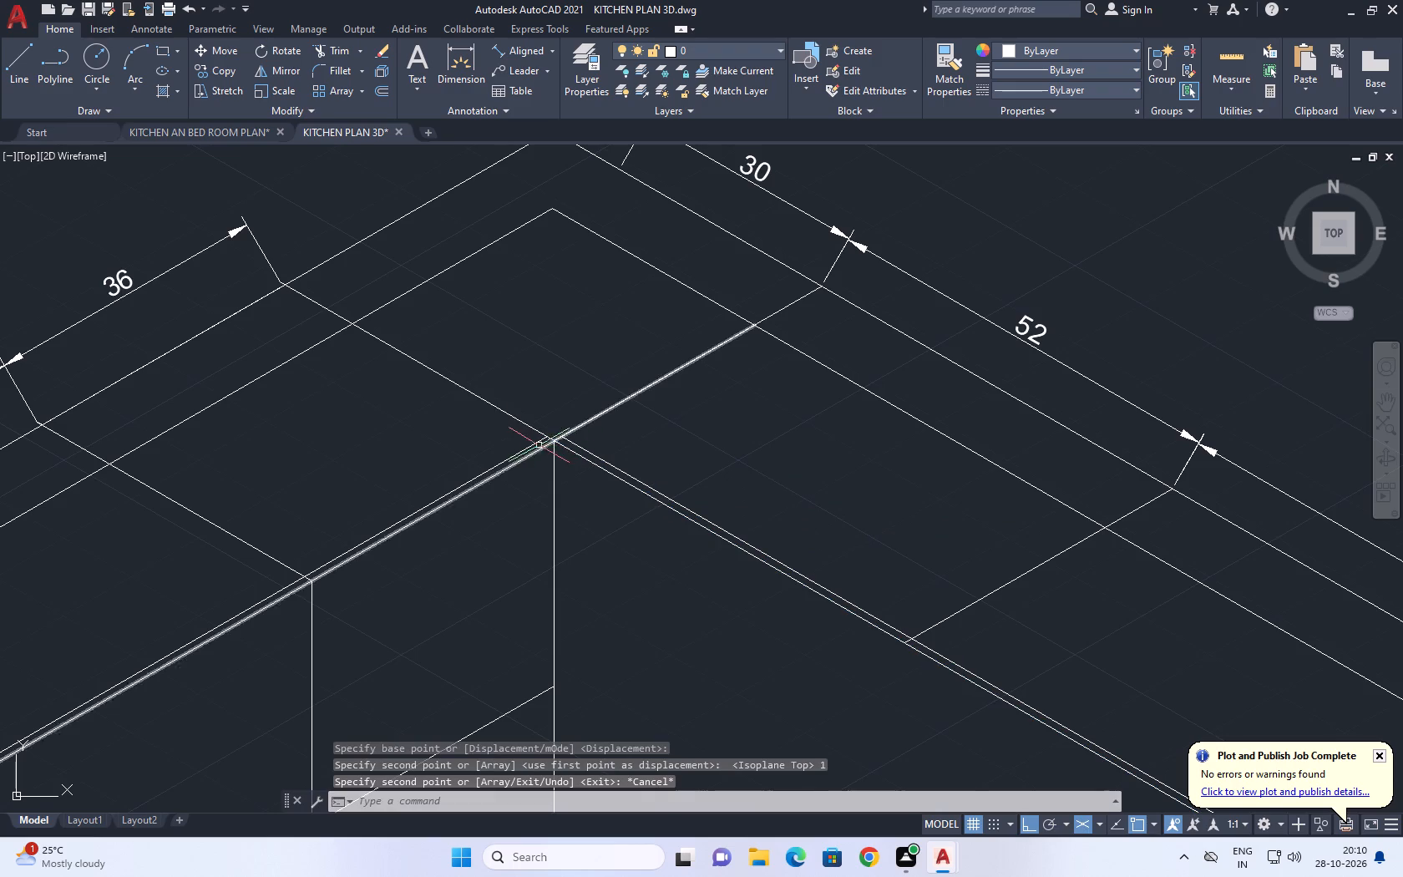
# Fillet the back cabinets' inner front edge line with the copied side wall edge line into a sharp corner.
pyautogui.write('F')
pyautogui.press('space')
pyautogui.scroll(2, 520, 442)
pyautogui.click(539, 453)
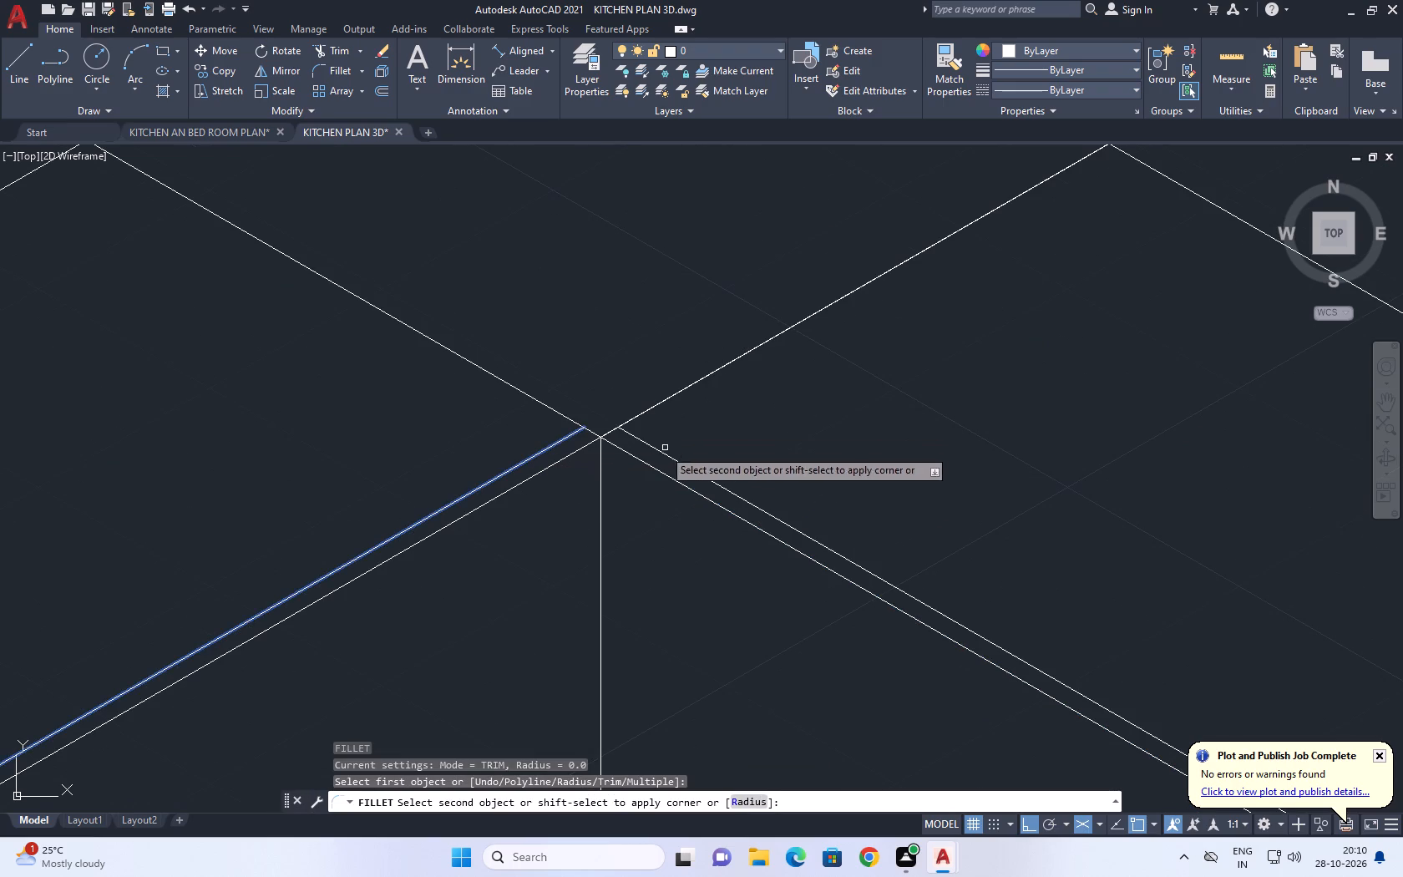
pyautogui.click(656, 451)
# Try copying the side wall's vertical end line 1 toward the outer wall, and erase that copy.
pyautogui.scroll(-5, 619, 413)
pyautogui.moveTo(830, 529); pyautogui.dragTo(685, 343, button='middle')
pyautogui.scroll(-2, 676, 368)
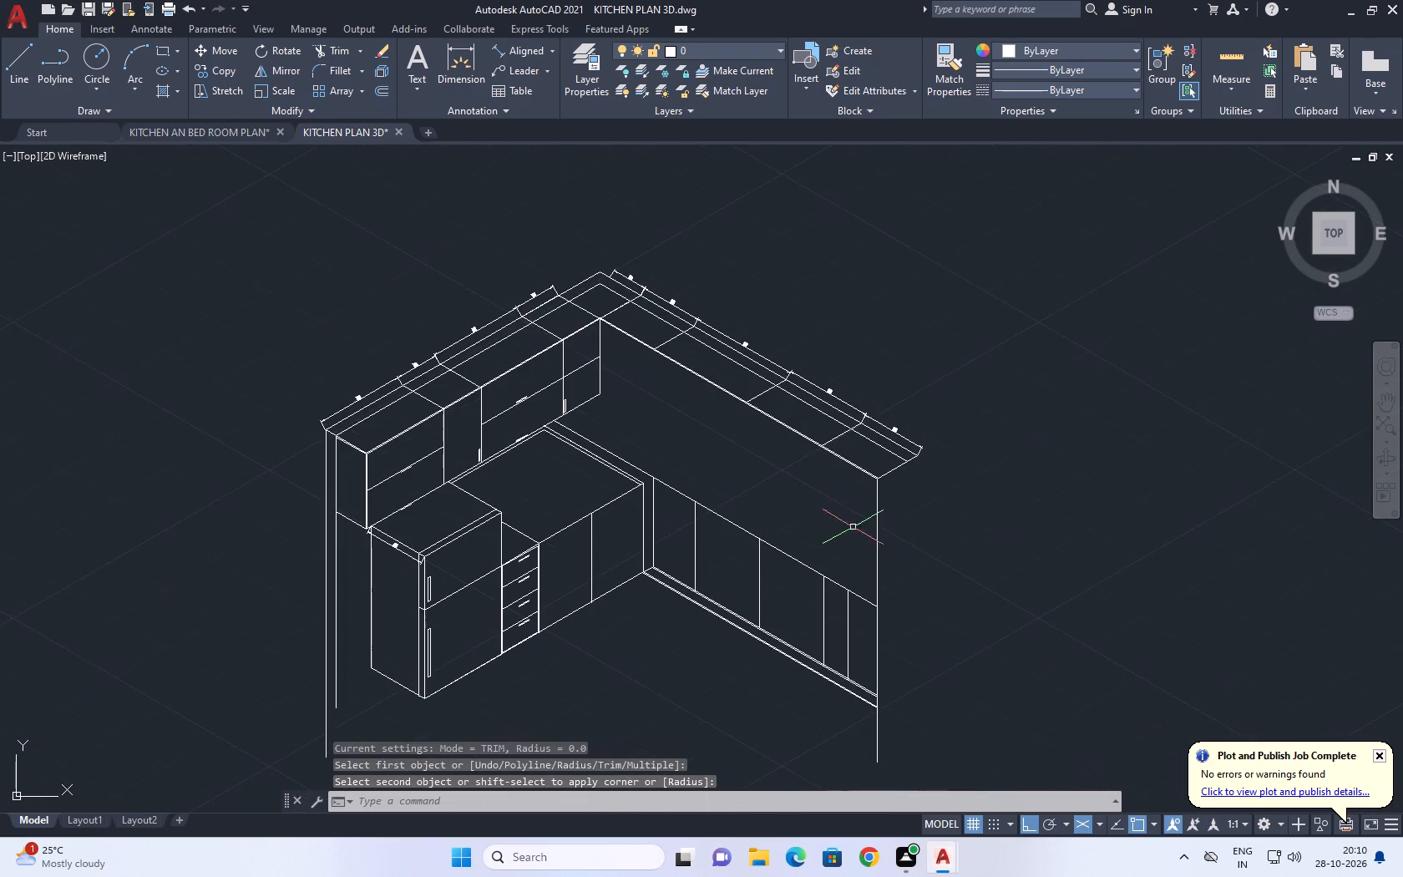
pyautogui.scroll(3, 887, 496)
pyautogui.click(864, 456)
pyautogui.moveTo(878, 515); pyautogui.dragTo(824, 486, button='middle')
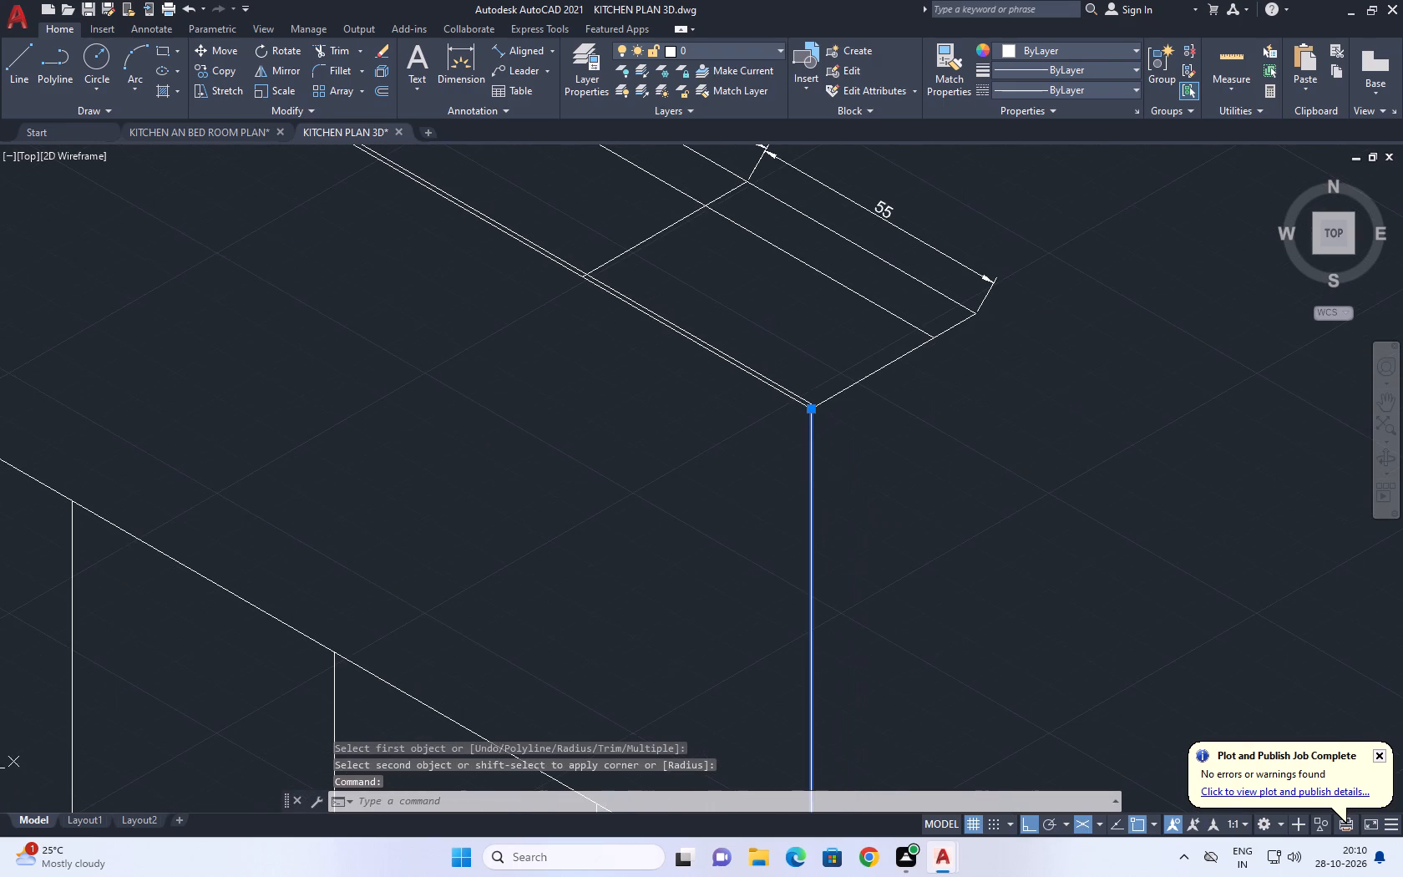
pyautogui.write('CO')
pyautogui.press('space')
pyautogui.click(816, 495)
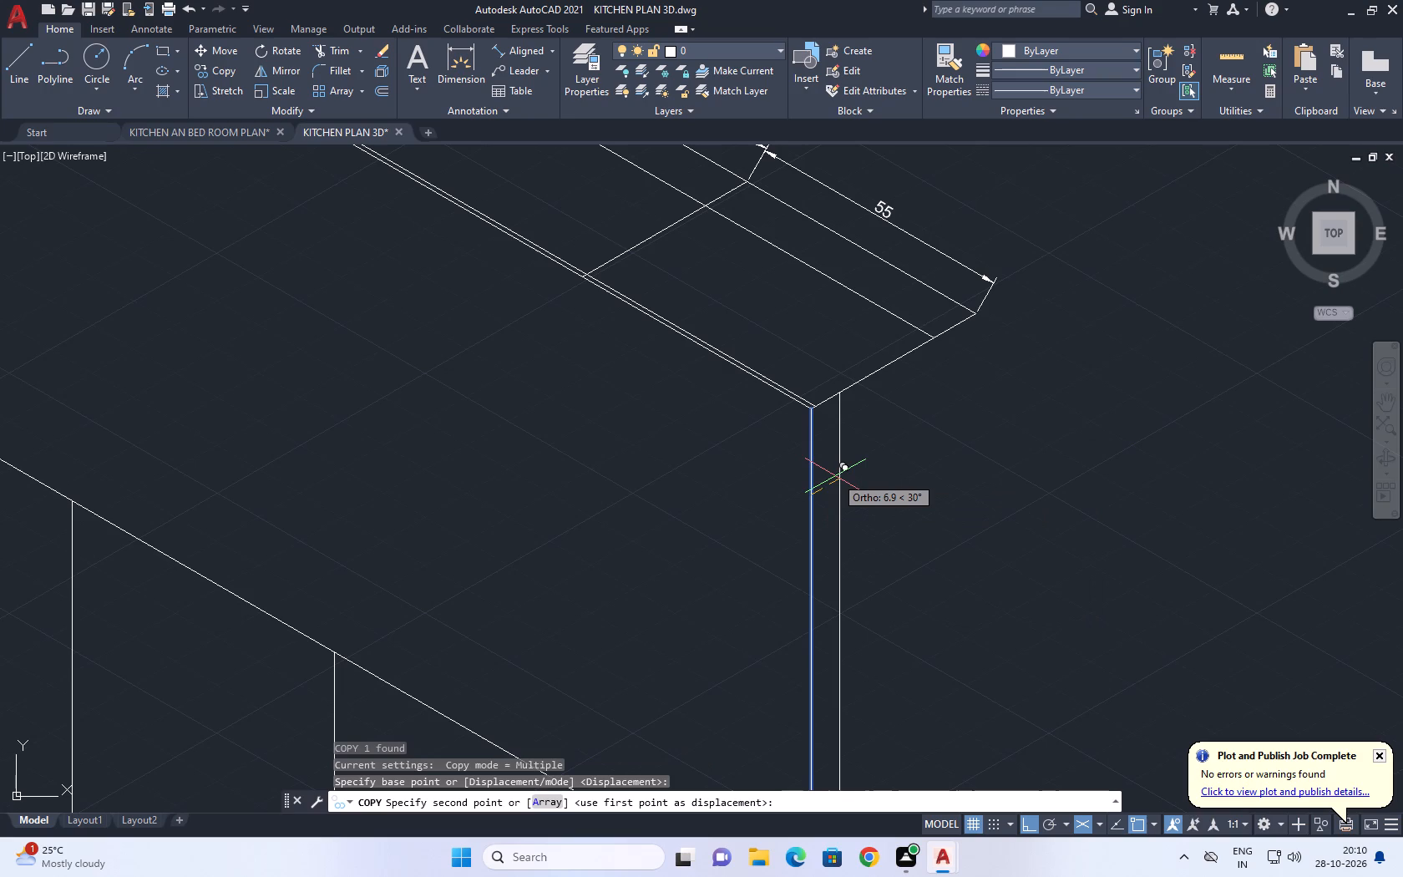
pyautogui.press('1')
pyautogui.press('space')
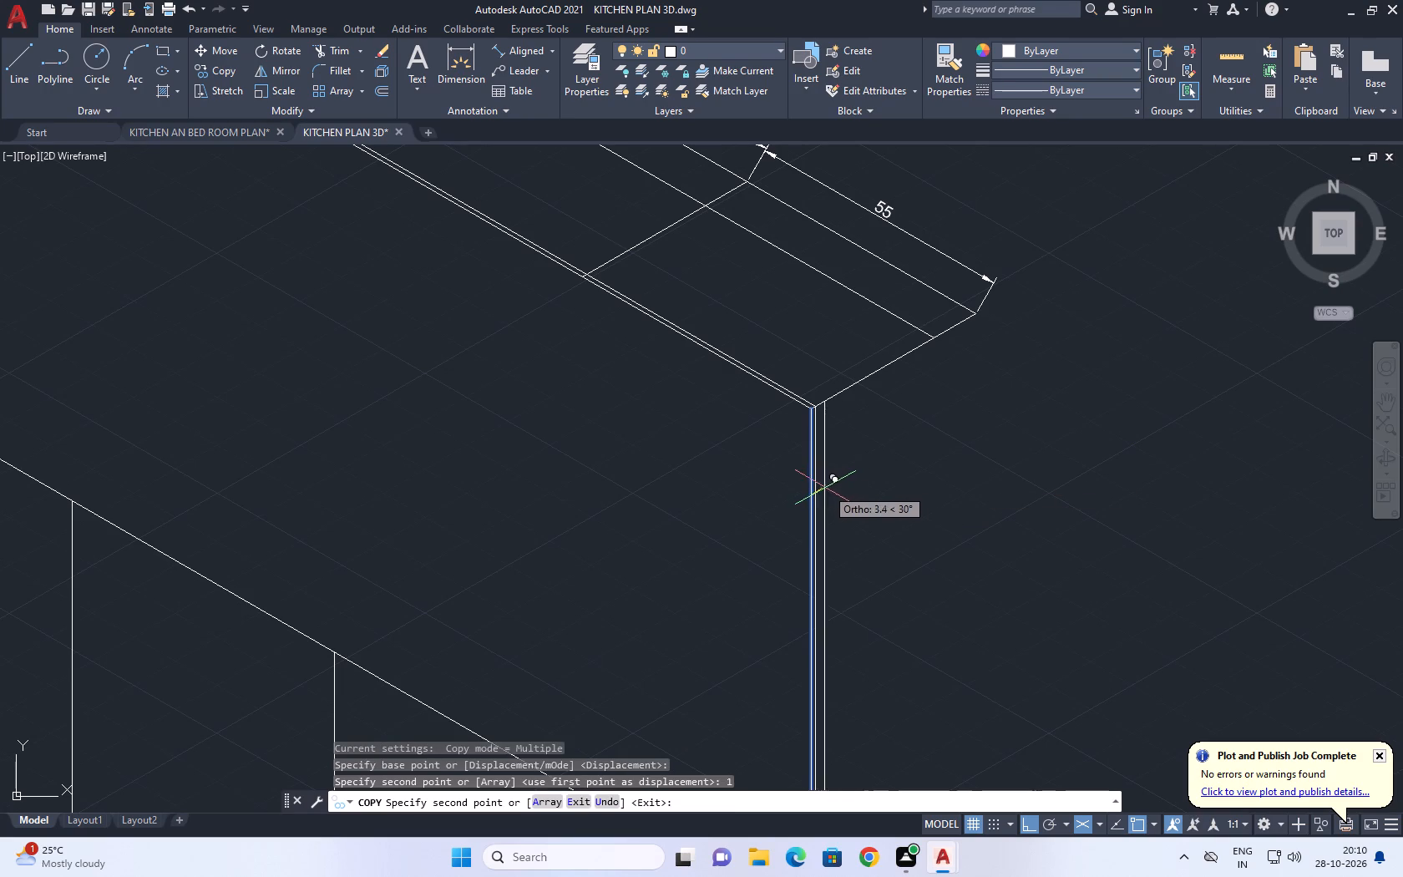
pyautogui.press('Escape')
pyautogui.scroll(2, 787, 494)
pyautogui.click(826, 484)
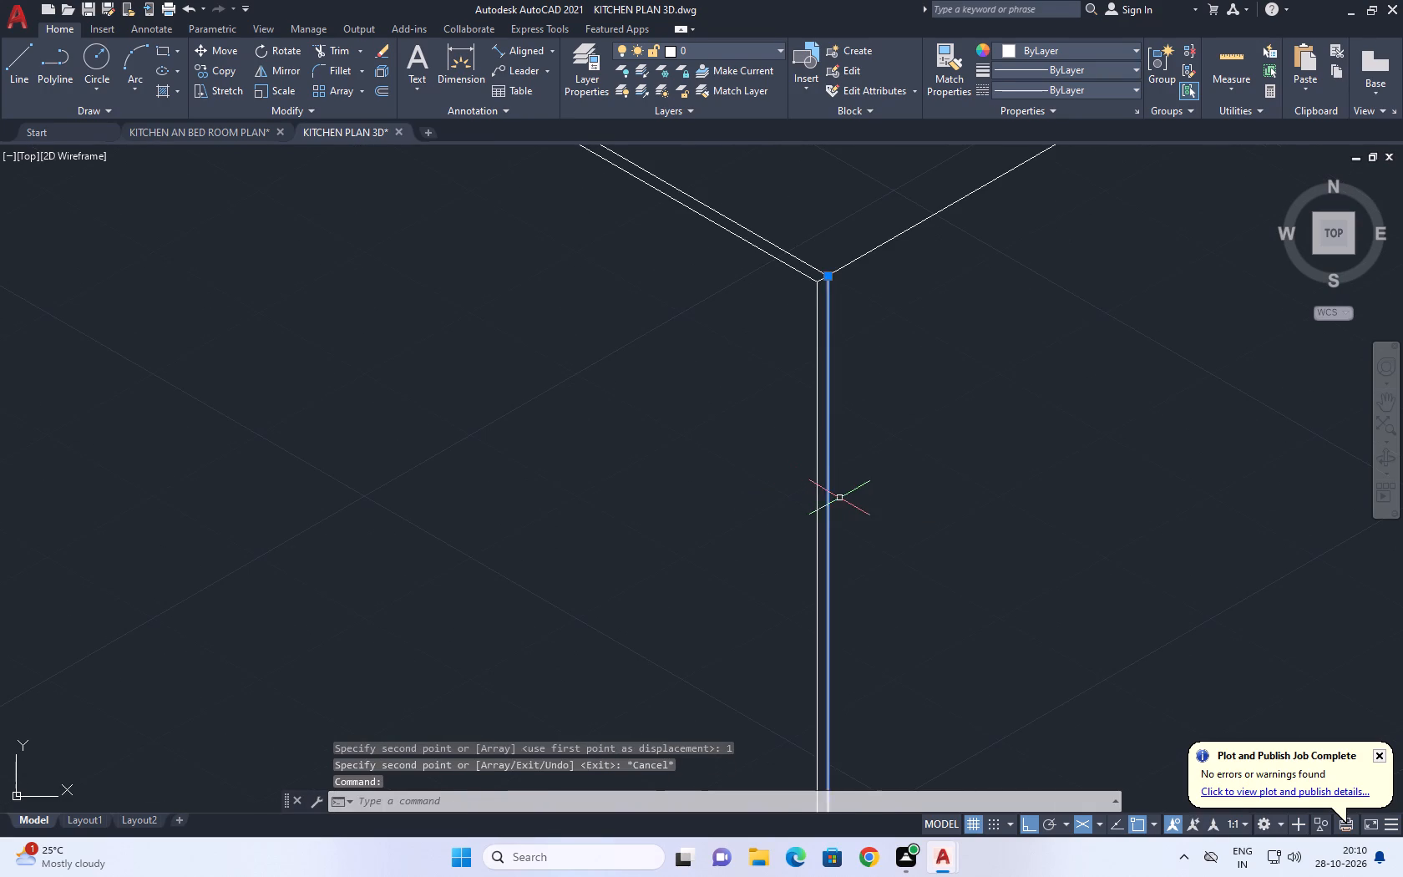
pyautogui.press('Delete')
# Copy the side wall's vertical end line 1 inward, along the front edge toward the kitchen corner.
pyautogui.scroll(-4, 878, 538)
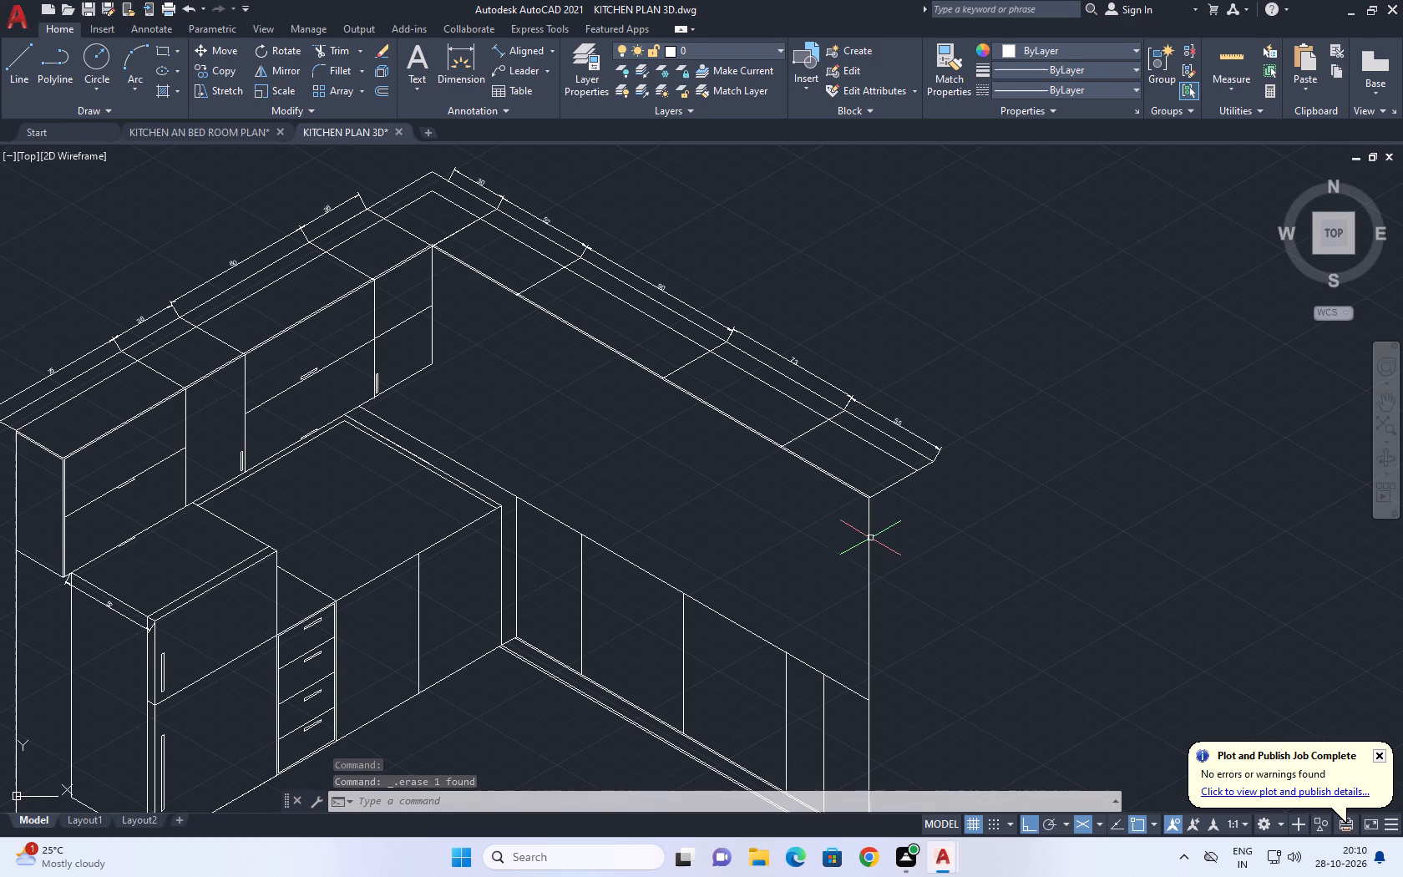
pyautogui.click(870, 538)
pyautogui.press('c')
pyautogui.press('o')
pyautogui.press('space')
pyautogui.click(851, 557)
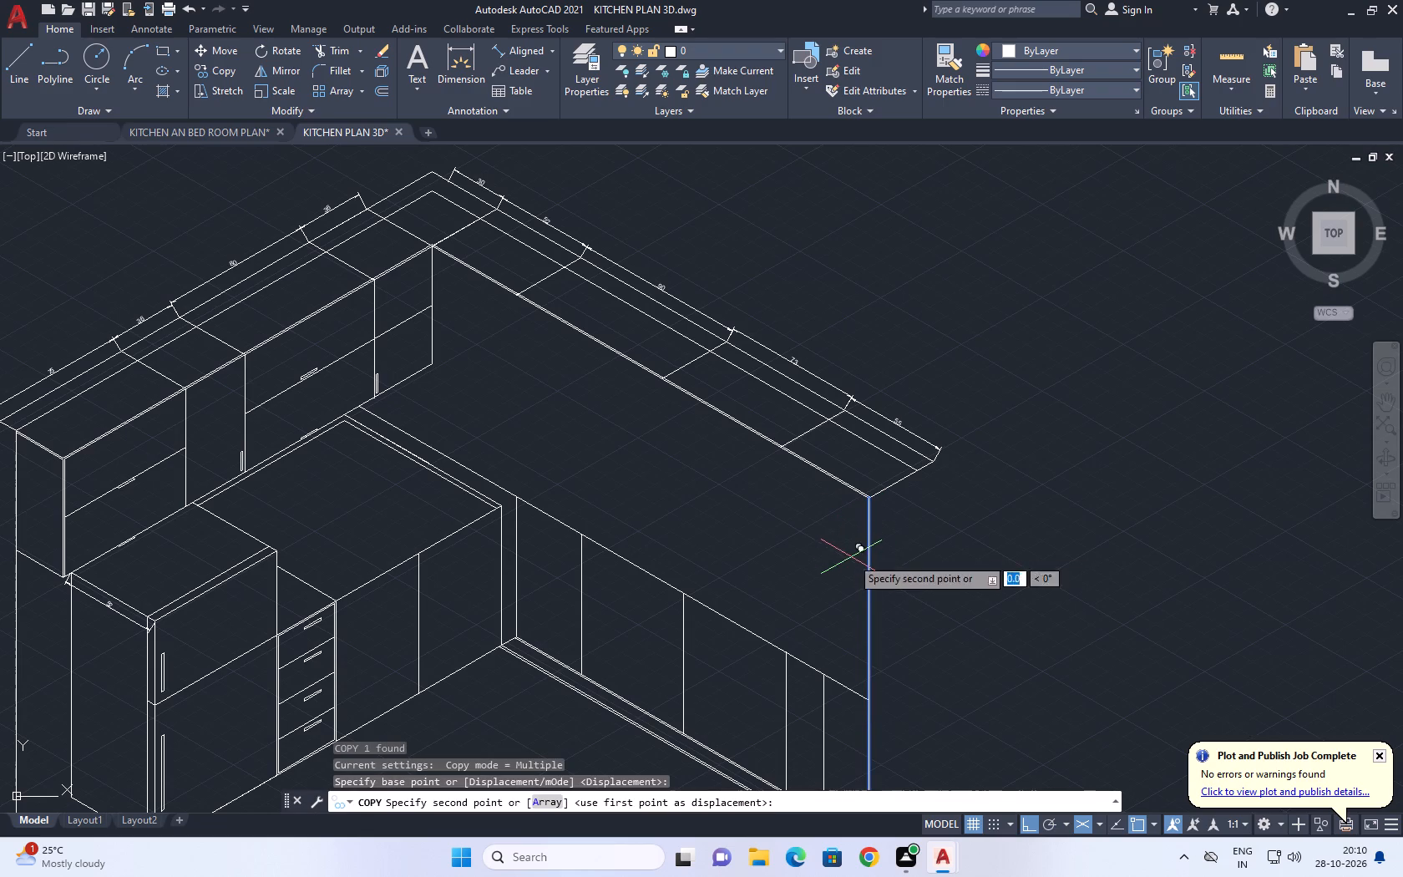
pyautogui.write('1')
pyautogui.press('space')
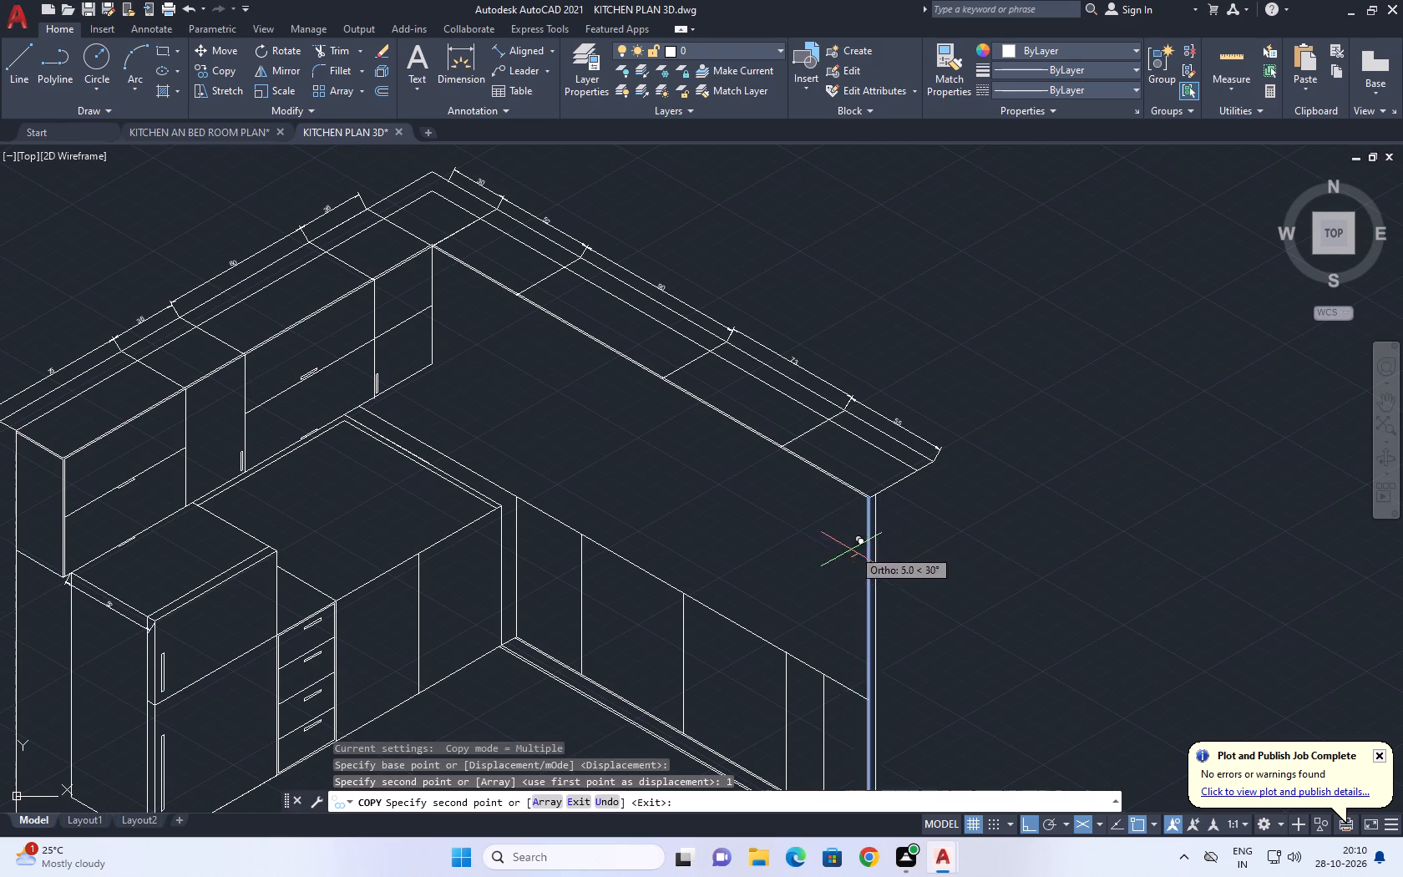
pyautogui.scroll(2, 863, 528)
pyautogui.press('Escape')
pyautogui.scroll(3, 856, 467)
pyautogui.scroll(1, 930, 434)
pyautogui.middleClick(929, 428)
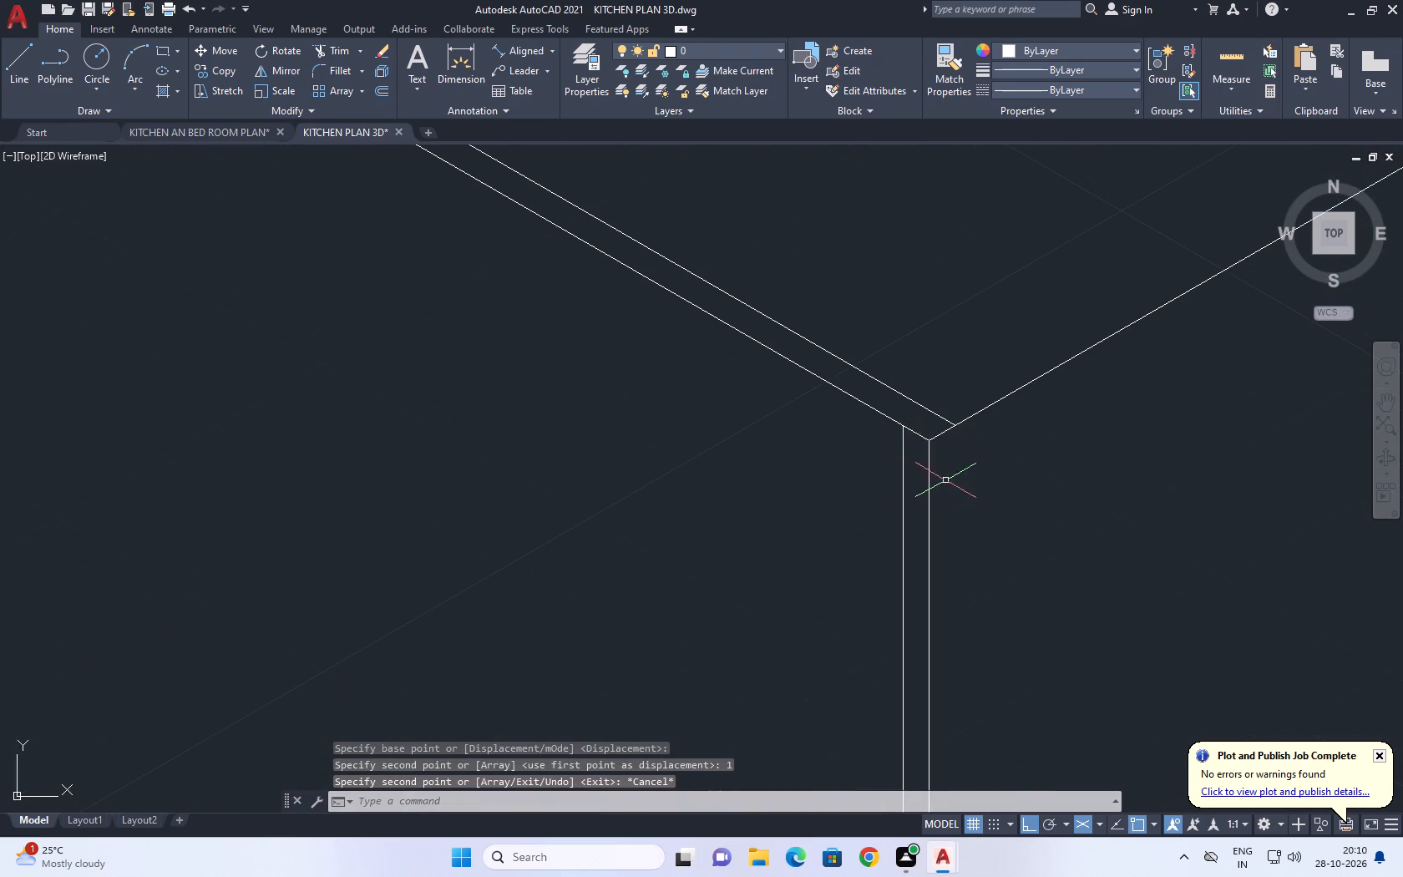
# Trim the division line pieces crossing between the two parallel edge lines at the inner cabinet corner.
pyautogui.scroll(-4, 938, 520)
pyautogui.scroll(3, 939, 517)
pyautogui.scroll(-5, 931, 505)
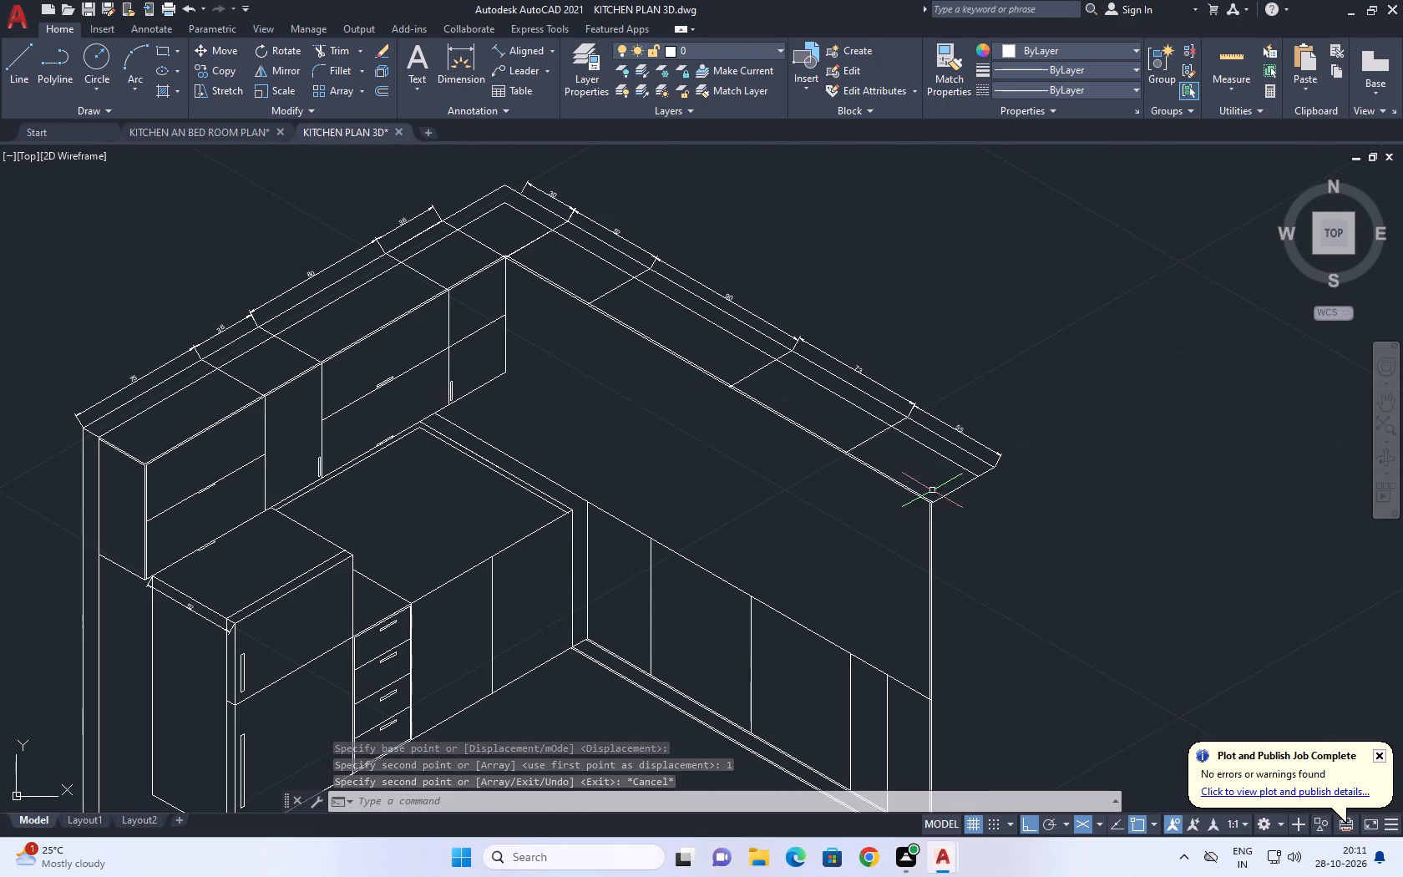
pyautogui.moveTo(921, 475); pyautogui.dragTo(919, 502, button='middle')
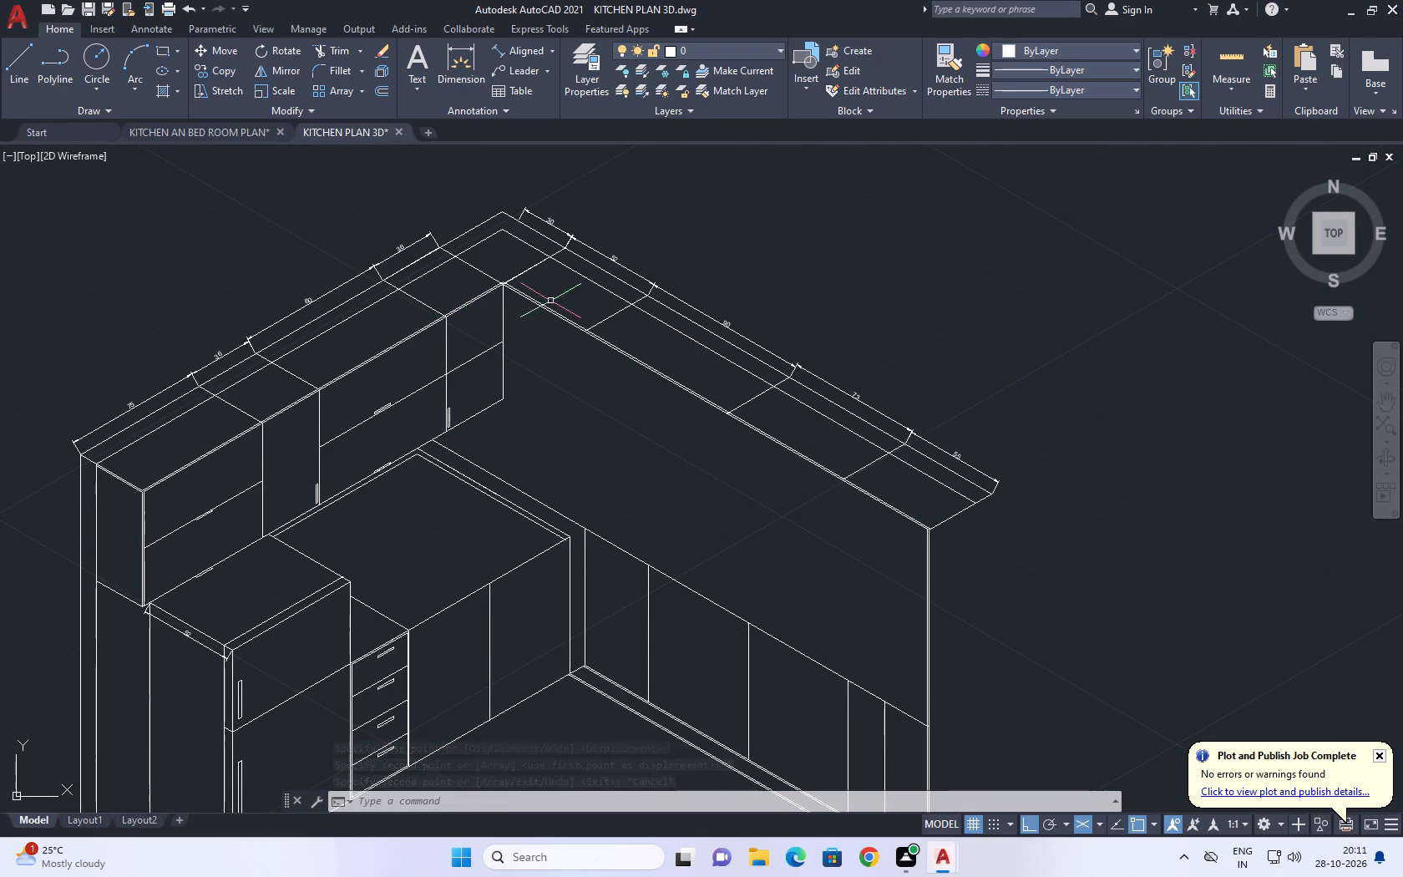
pyautogui.moveTo(546, 299); pyautogui.dragTo(613, 464, button='middle')
pyautogui.click(340, 52)
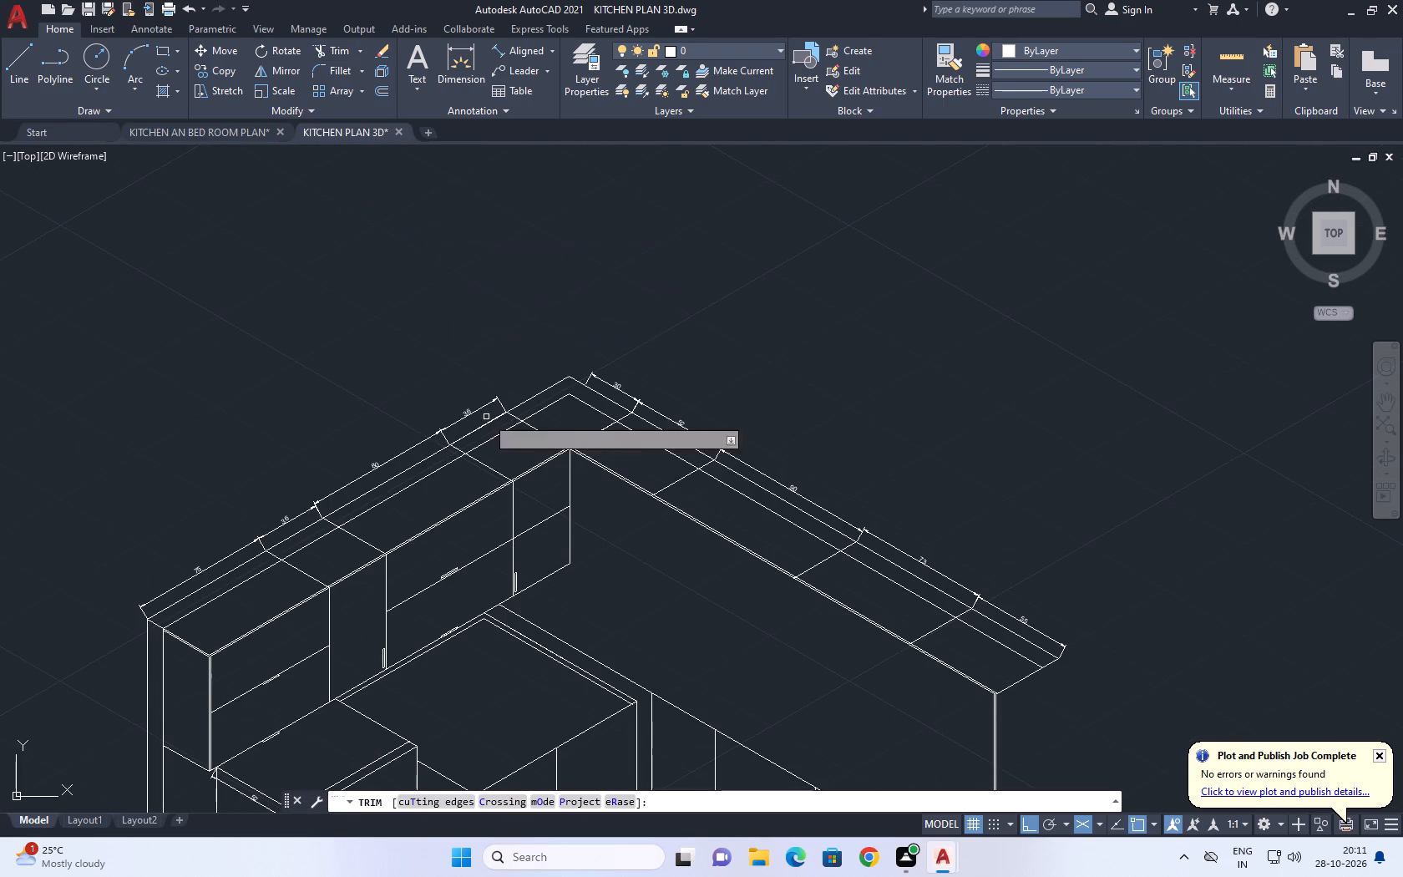
pyautogui.scroll(5, 580, 435)
pyautogui.scroll(3, 491, 538)
pyautogui.click(474, 520)
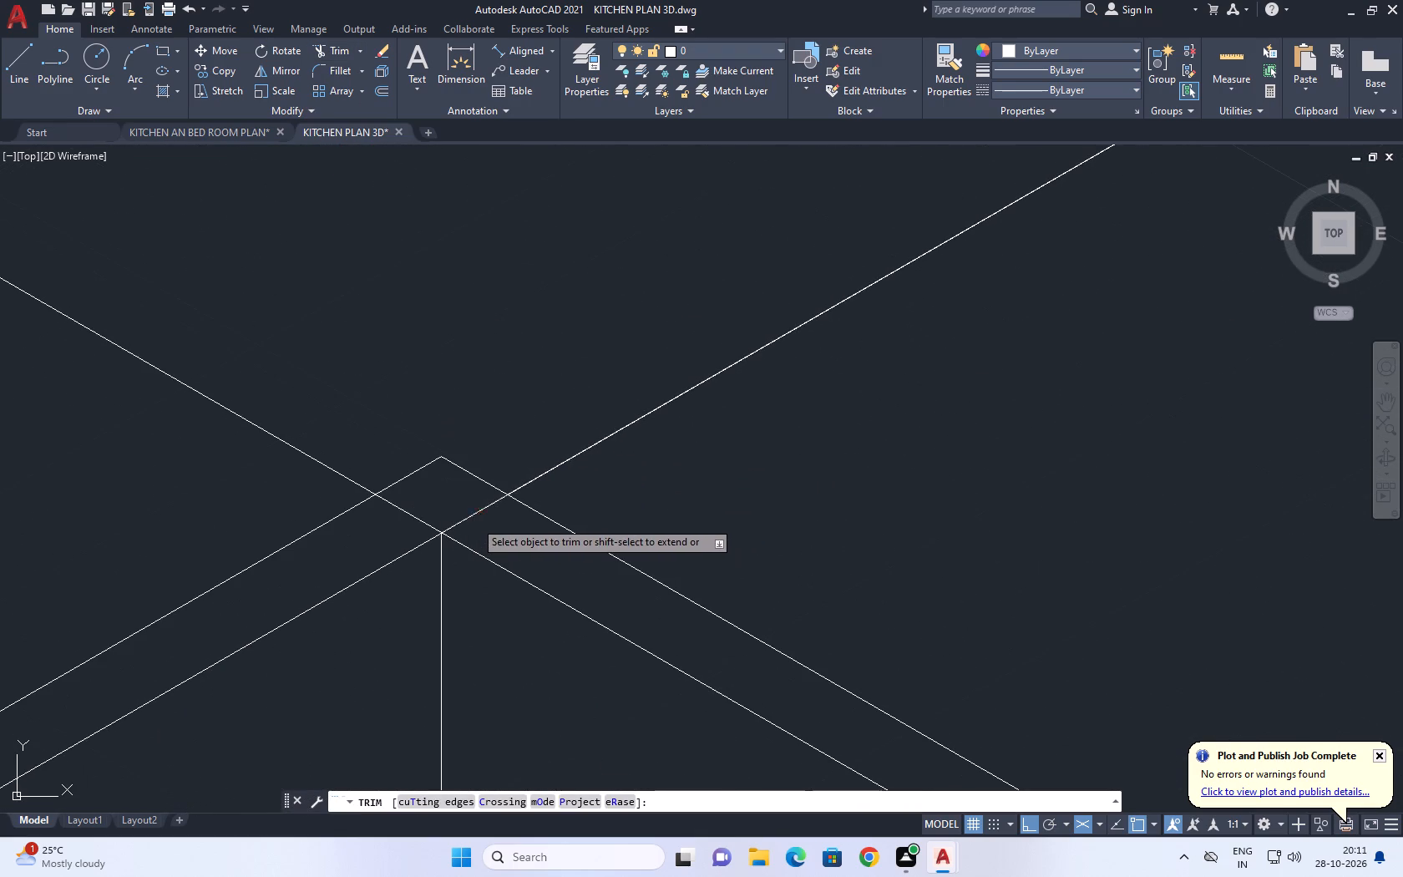
pyautogui.click(460, 517)
pyautogui.click(424, 515)
pyautogui.click(402, 523)
pyautogui.rightClick(610, 476)
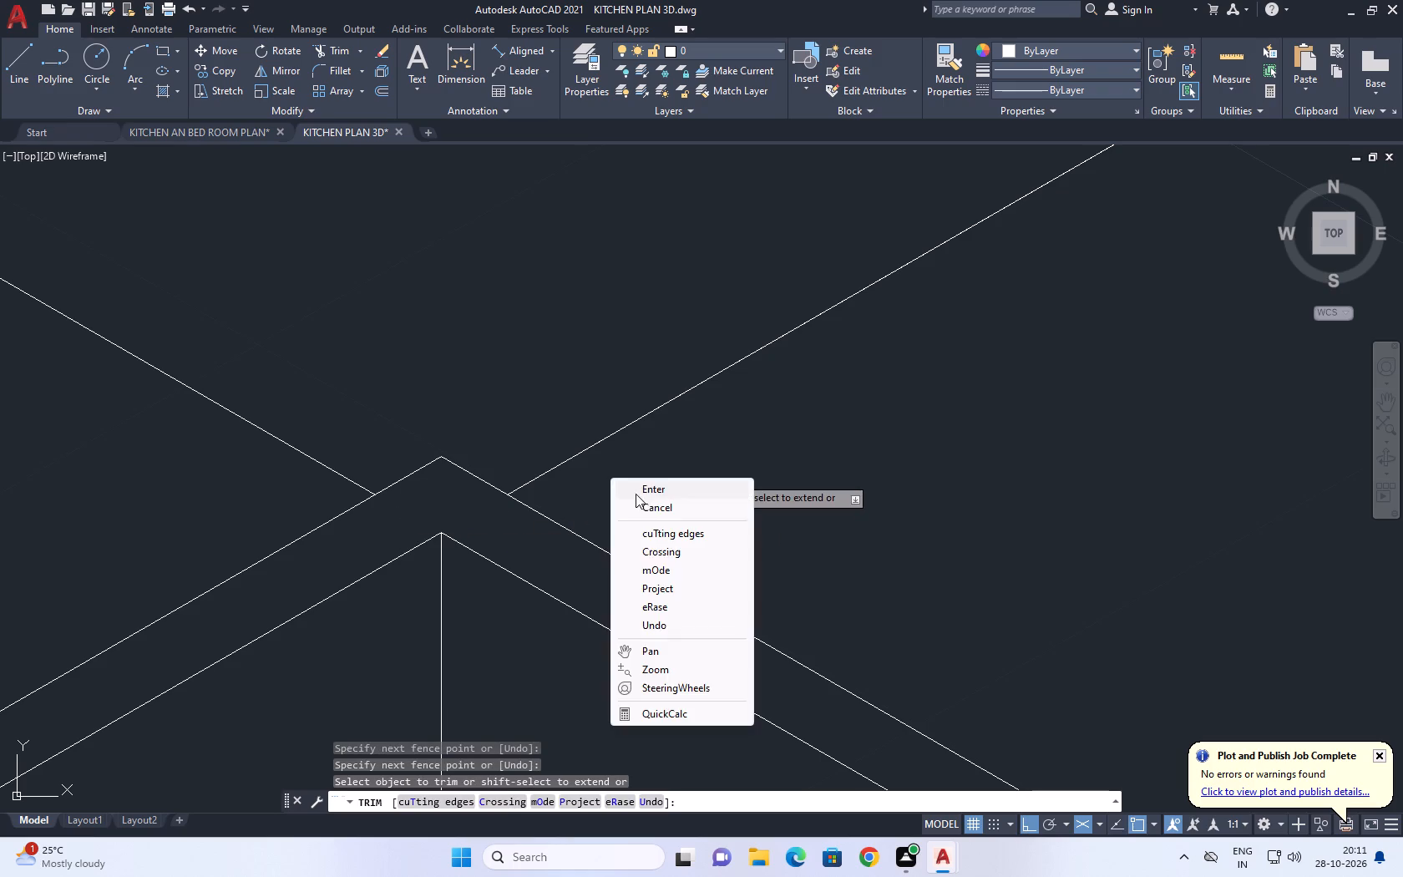
pyautogui.click(646, 505)
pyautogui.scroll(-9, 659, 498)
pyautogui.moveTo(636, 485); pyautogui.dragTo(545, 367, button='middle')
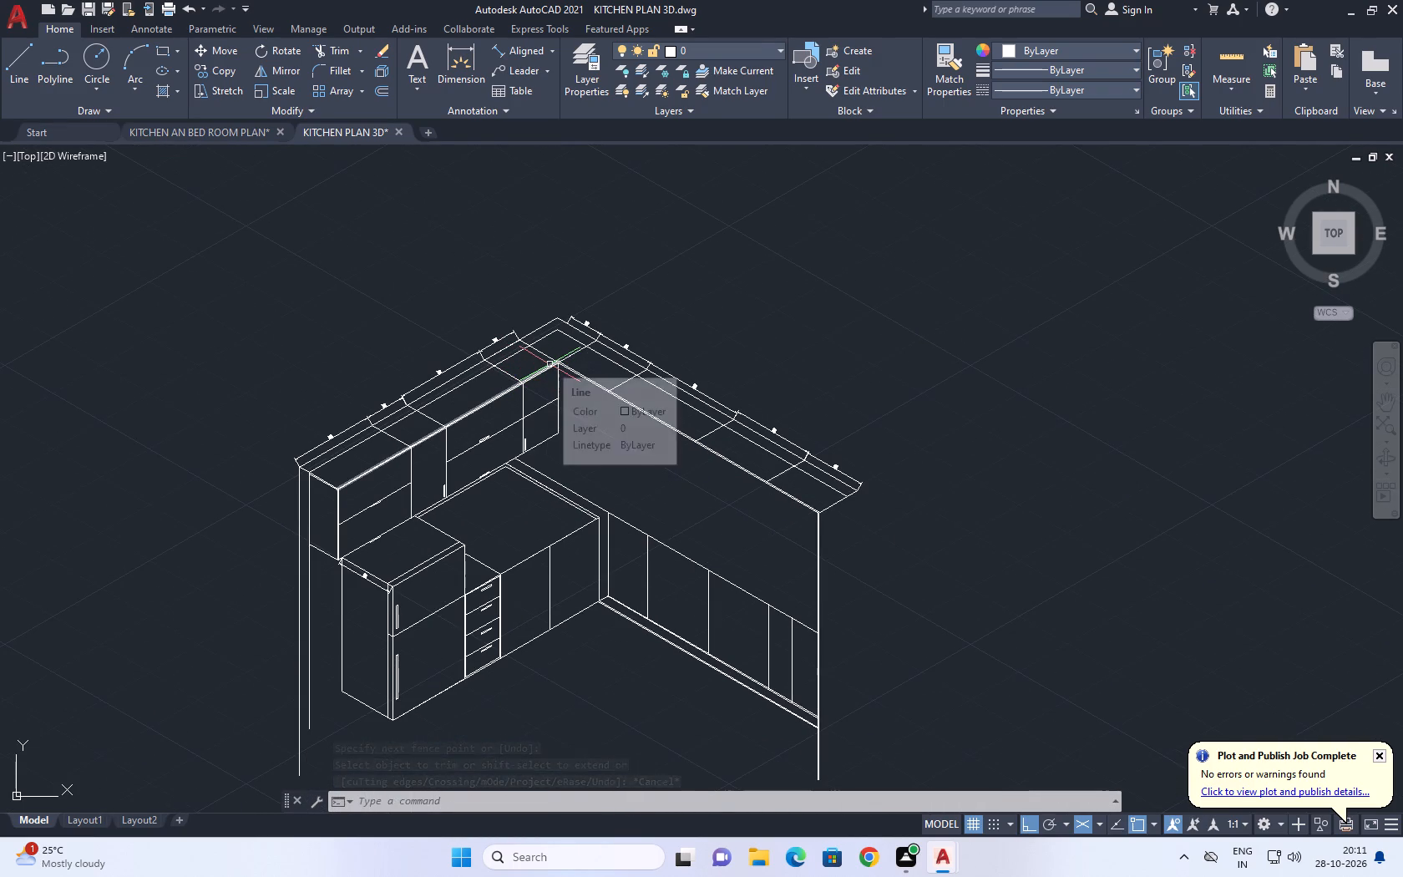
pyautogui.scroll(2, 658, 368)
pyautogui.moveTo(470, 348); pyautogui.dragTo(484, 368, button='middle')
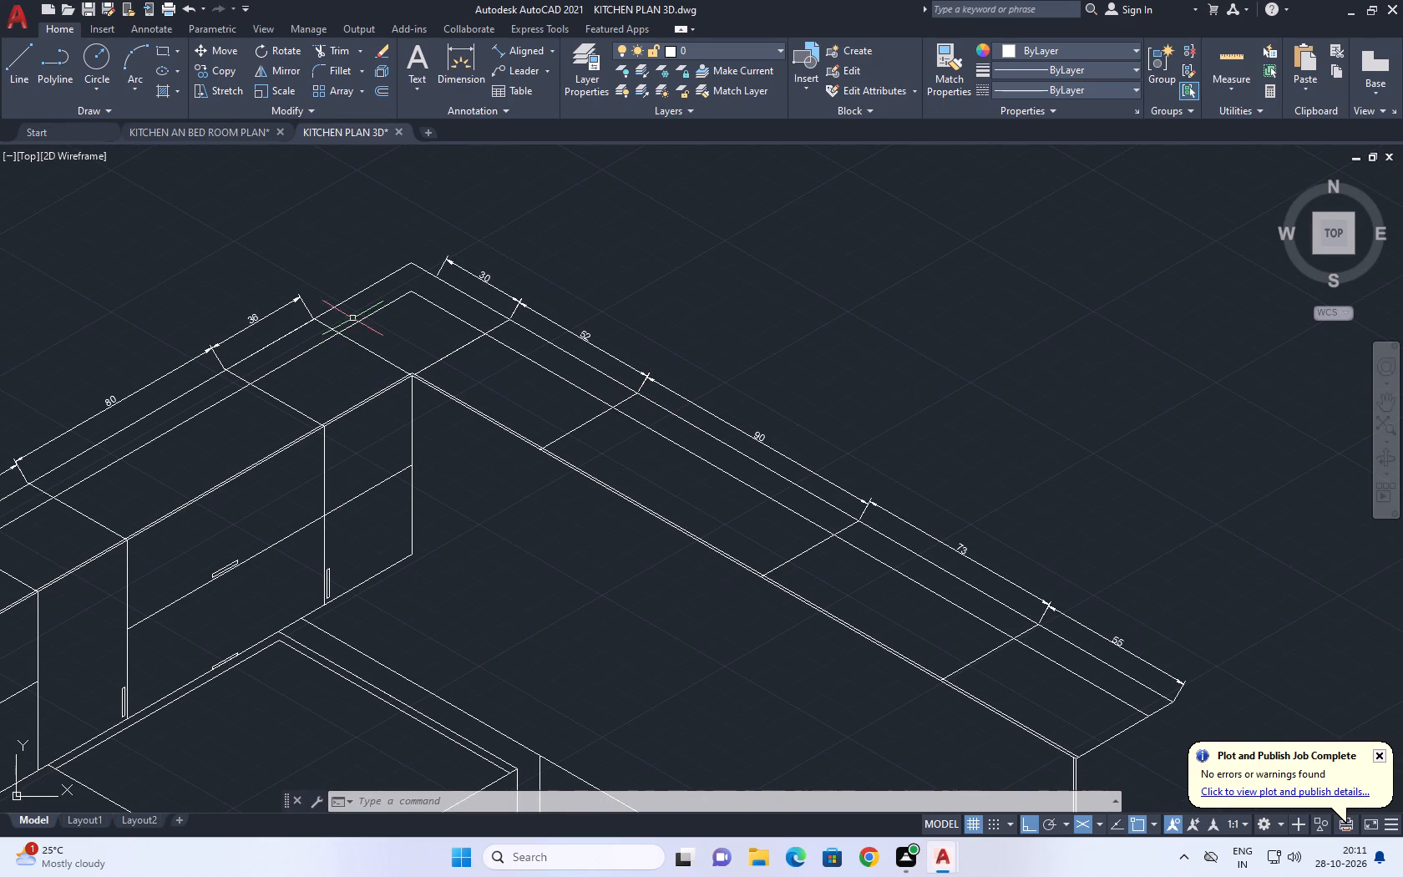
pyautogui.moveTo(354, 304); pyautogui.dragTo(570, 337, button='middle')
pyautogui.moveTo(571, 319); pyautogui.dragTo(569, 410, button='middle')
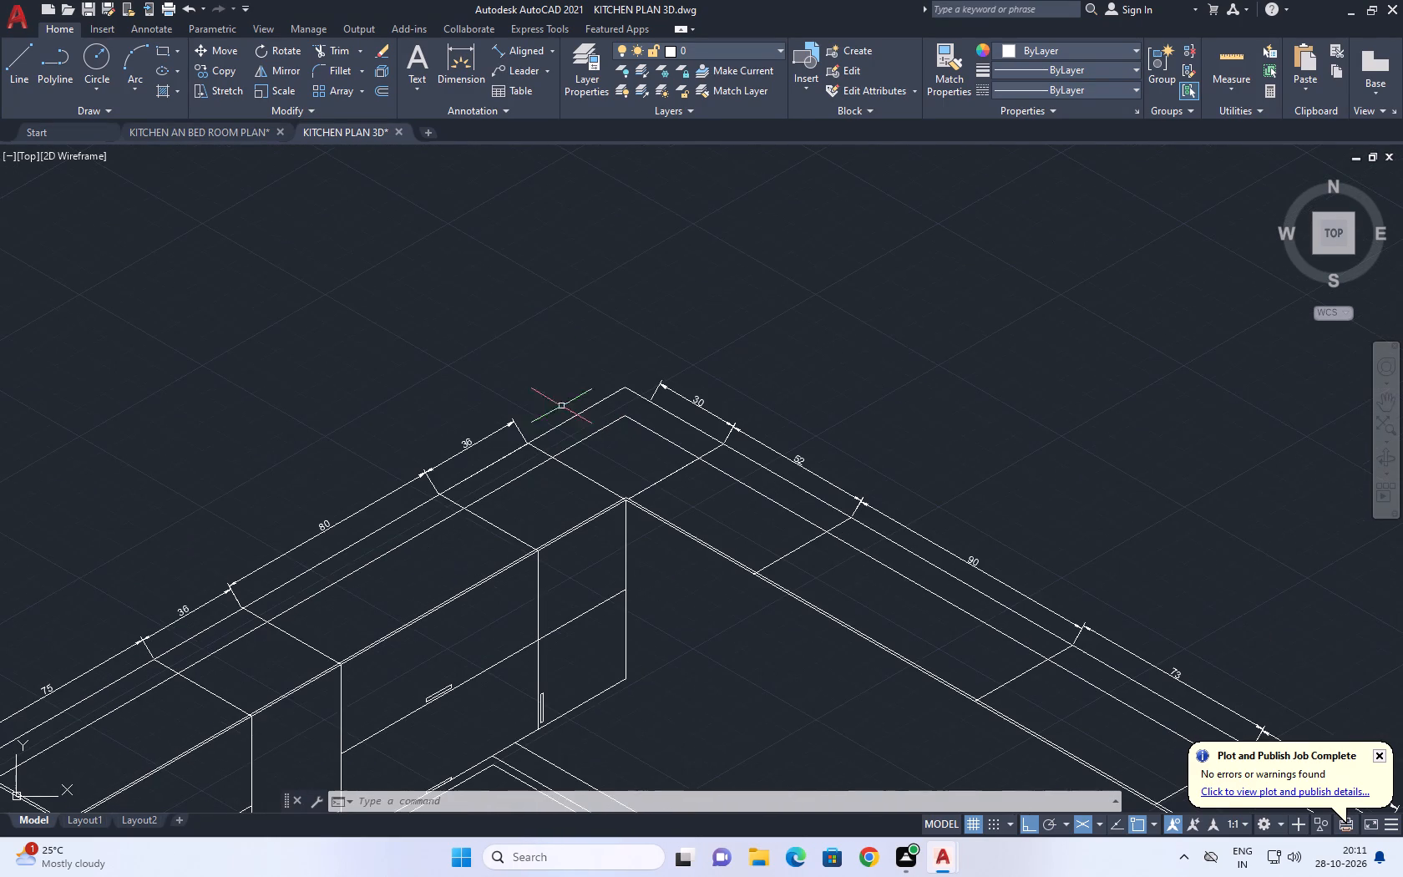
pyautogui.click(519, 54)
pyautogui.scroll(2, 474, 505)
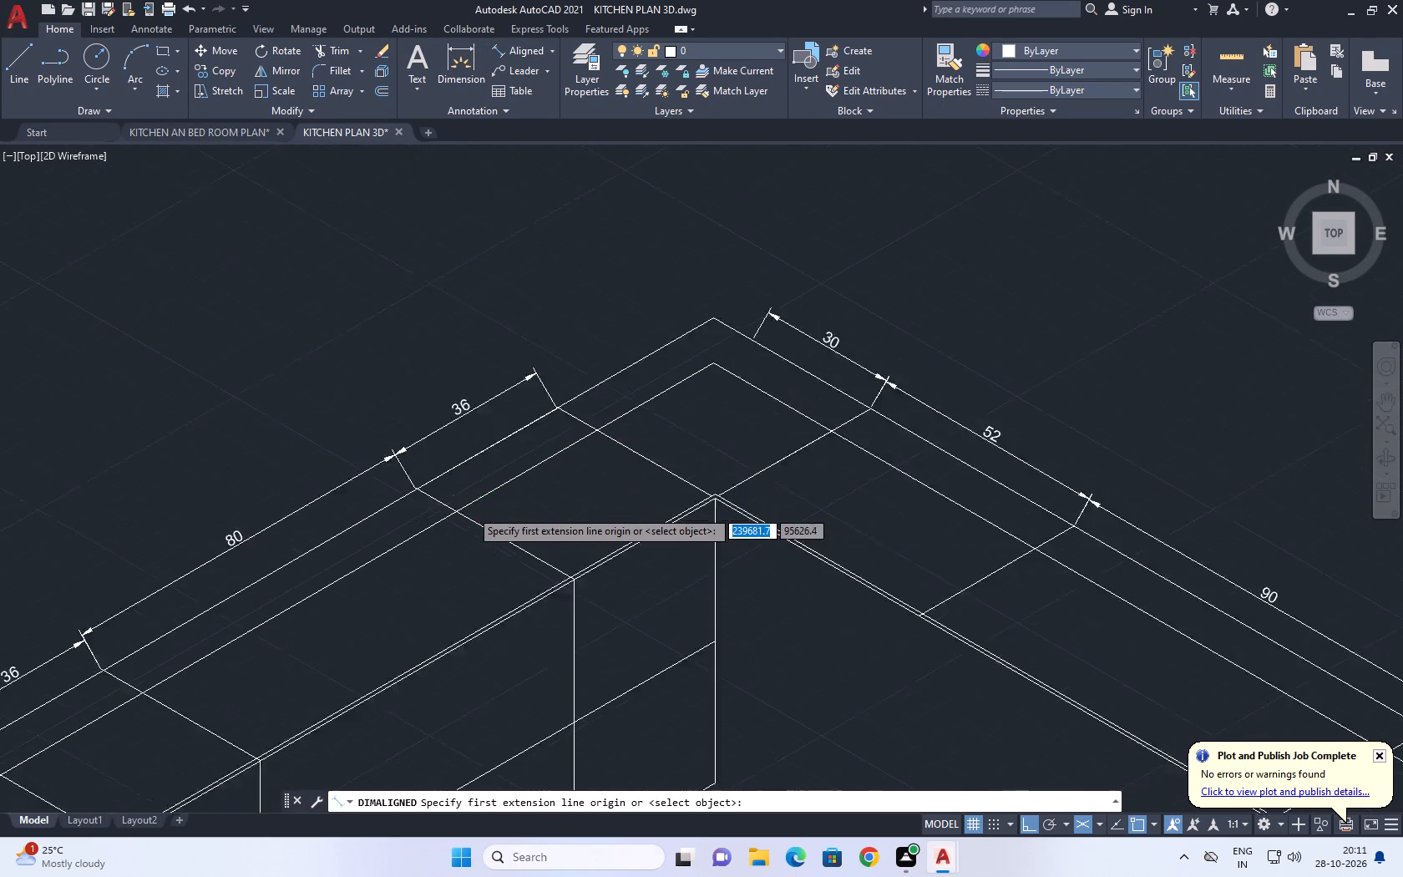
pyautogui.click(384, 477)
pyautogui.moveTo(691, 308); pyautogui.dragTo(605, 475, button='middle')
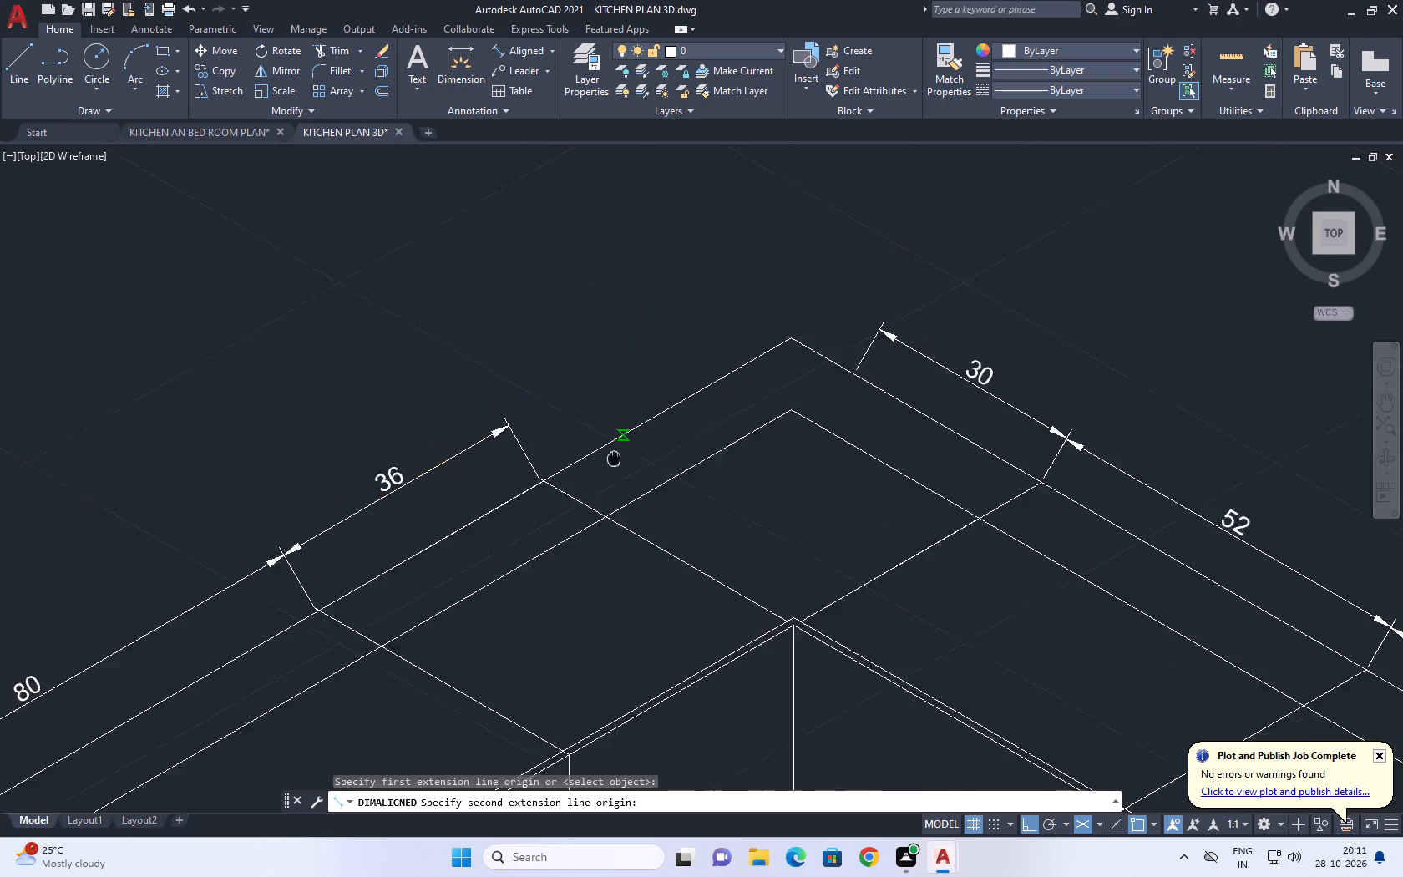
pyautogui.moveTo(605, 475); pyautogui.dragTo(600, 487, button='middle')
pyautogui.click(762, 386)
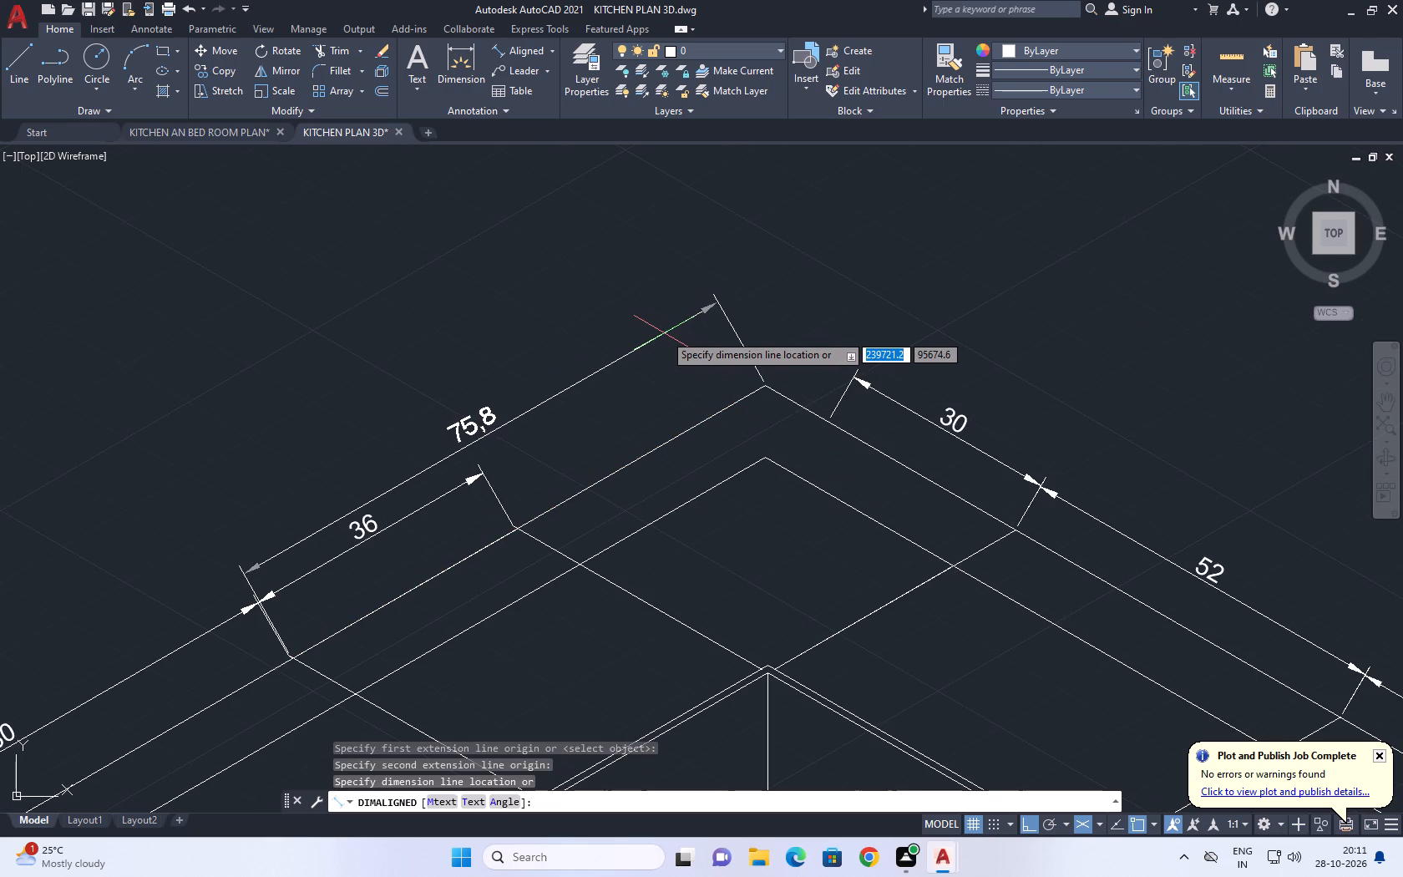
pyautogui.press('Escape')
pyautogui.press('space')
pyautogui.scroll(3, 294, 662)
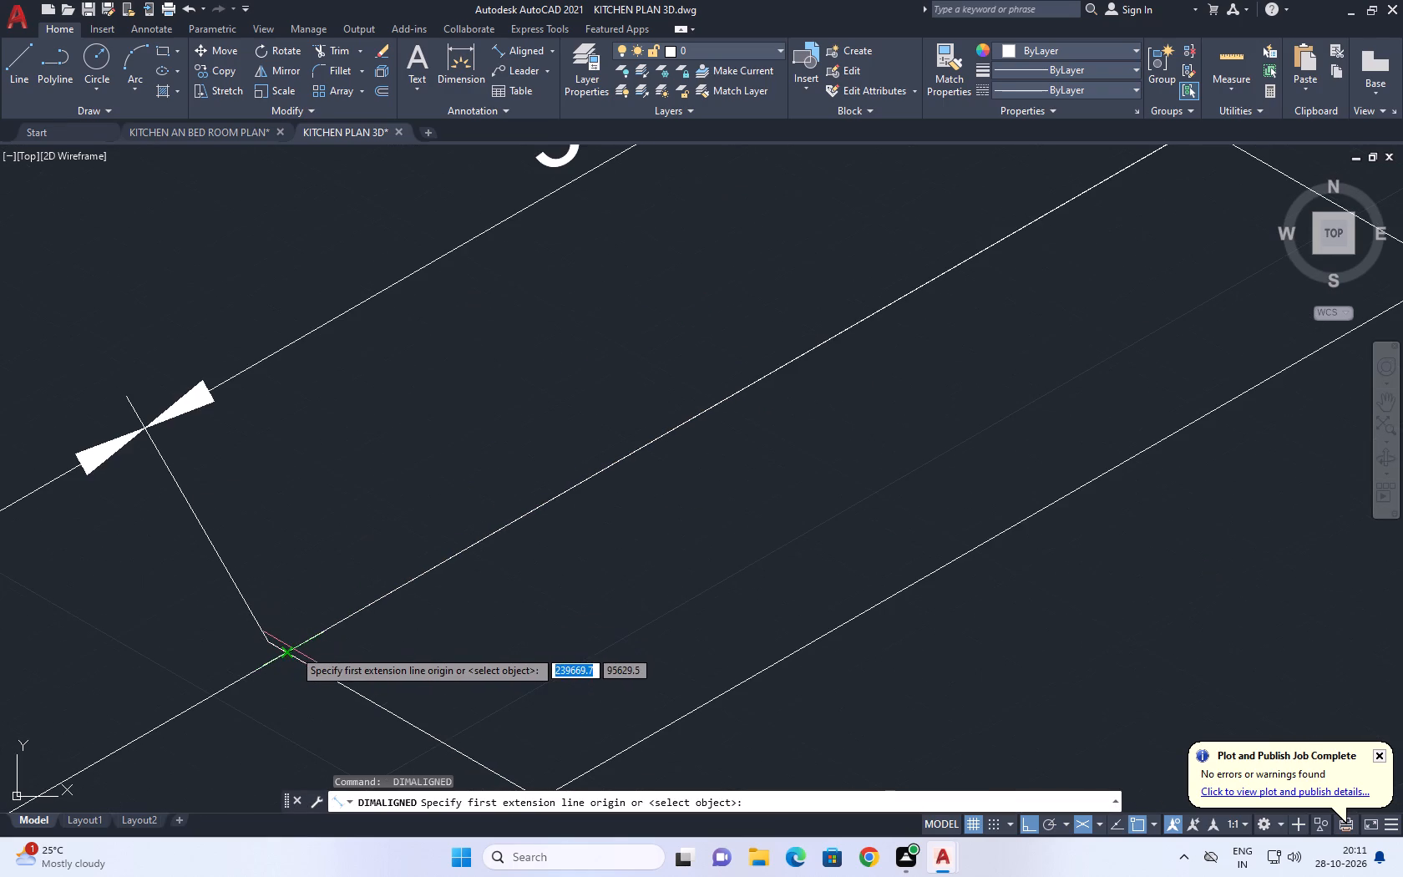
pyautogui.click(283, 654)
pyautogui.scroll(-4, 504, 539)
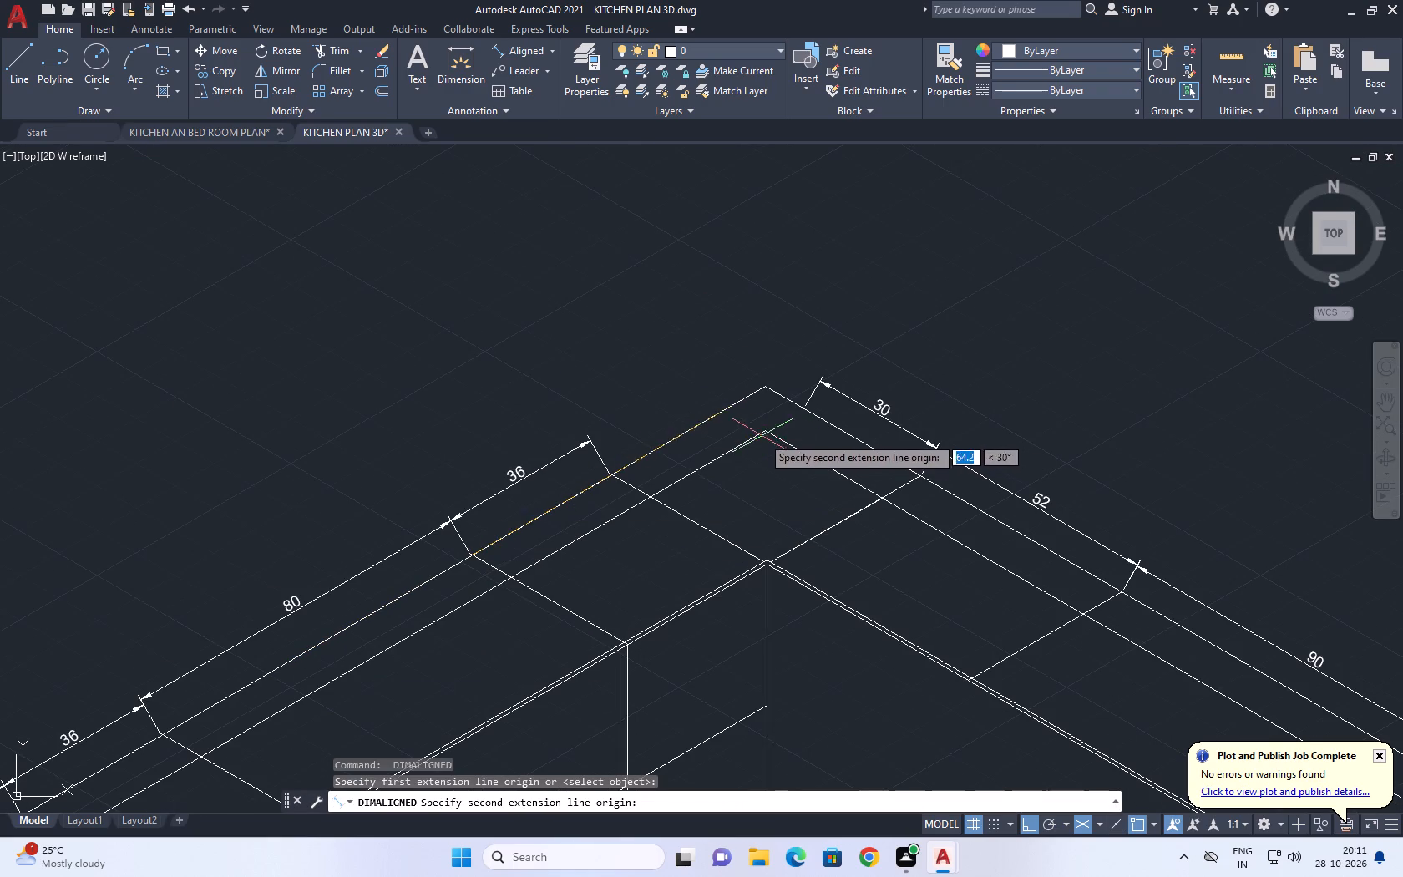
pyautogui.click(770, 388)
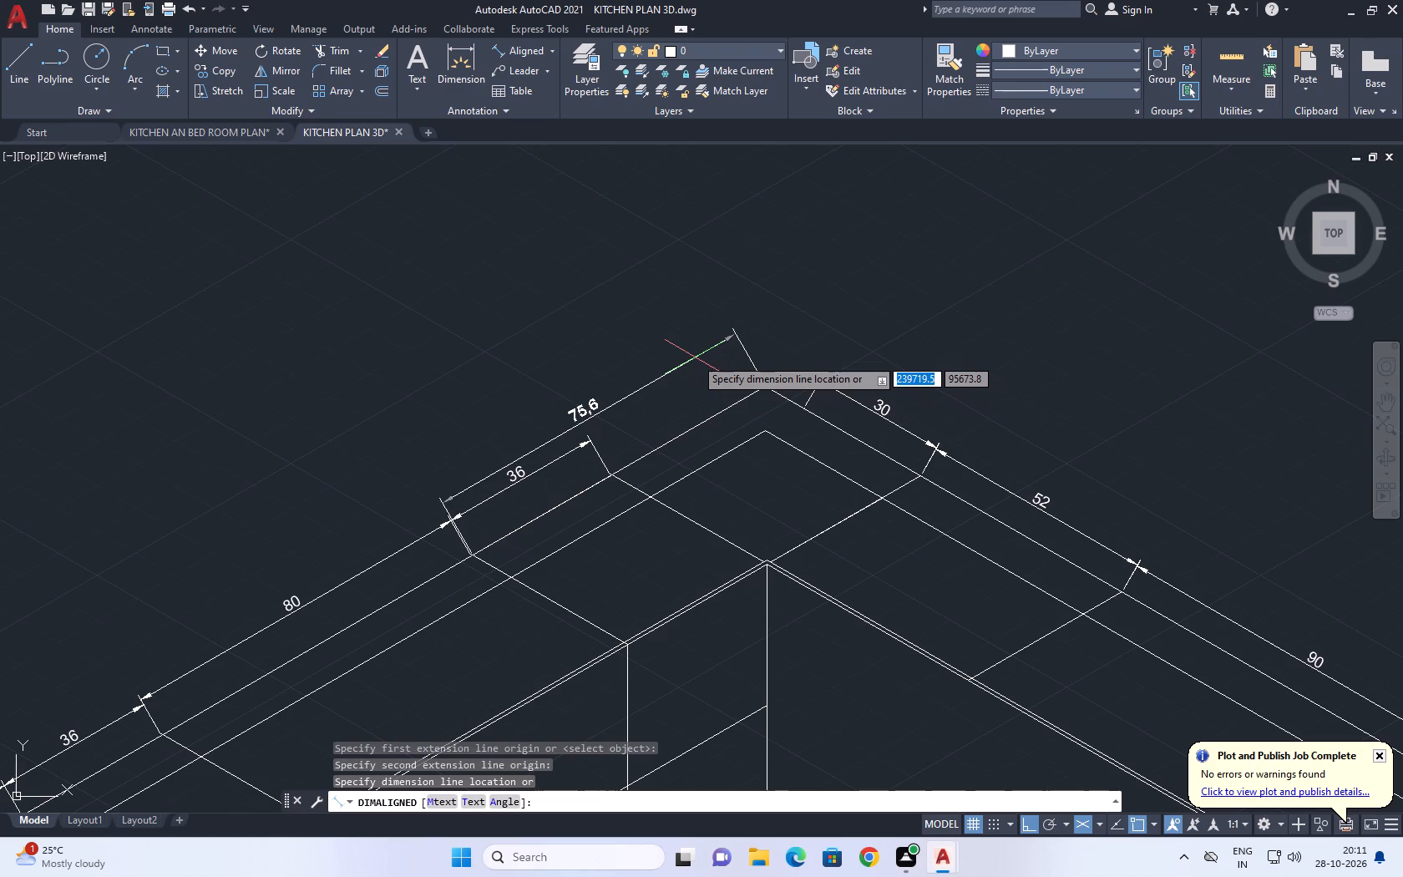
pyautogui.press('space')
# Add a 76 aligned dimension along the back wall's outer line, starting from the kitchen's outer corner.
pyautogui.press('space')
pyautogui.click(766, 383)
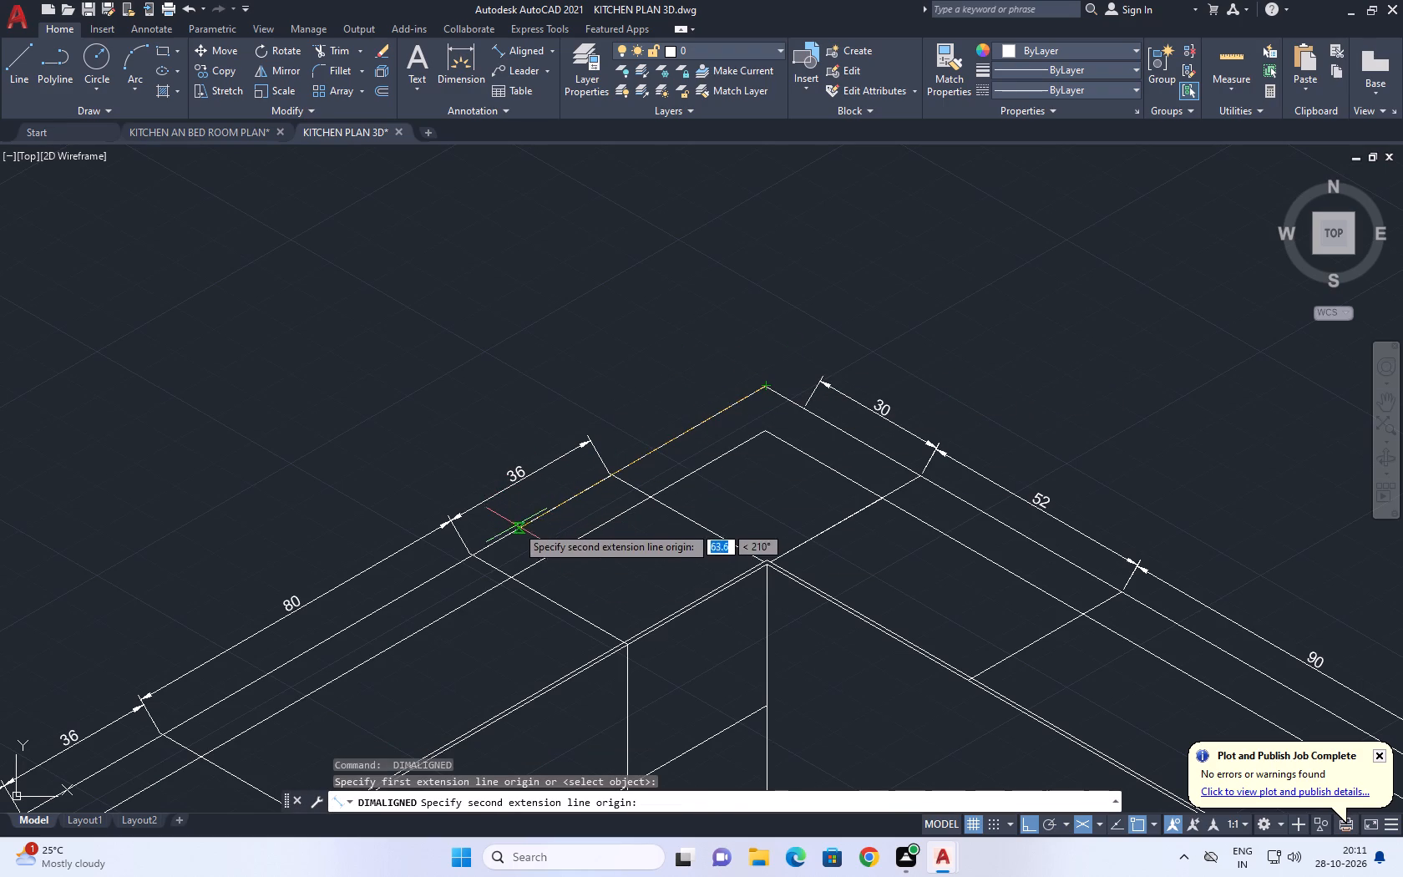
pyautogui.press('7')
pyautogui.press('6')
pyautogui.press('Return')
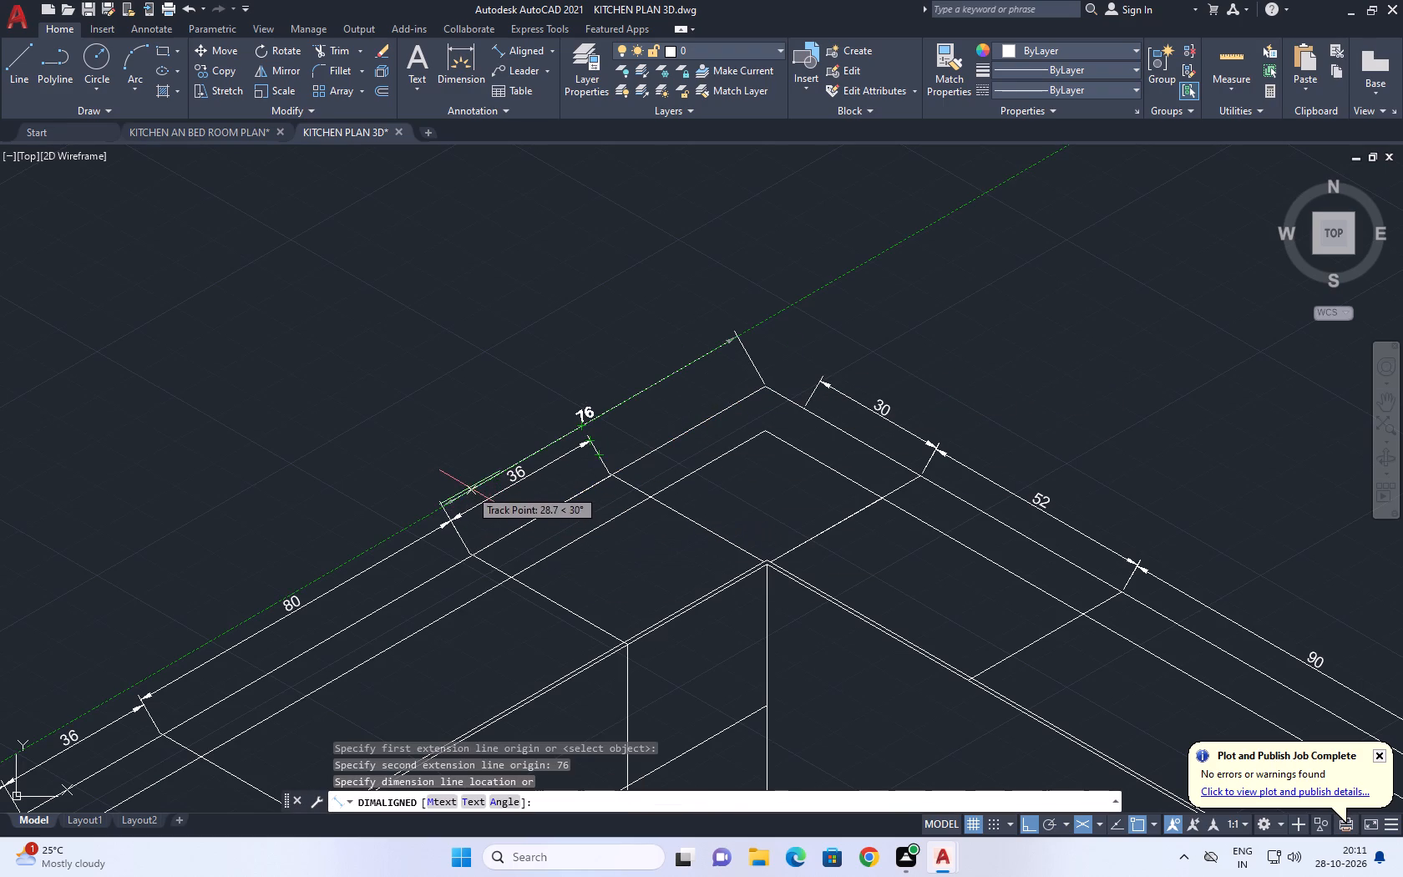
pyautogui.click(469, 485)
# Erase the base cabinets' main lines along both walls, including the drawer stack, its handles, the countertop edges and the plinth lines.
pyautogui.scroll(-2, 728, 382)
pyautogui.moveTo(798, 438); pyautogui.dragTo(642, 383, button='middle')
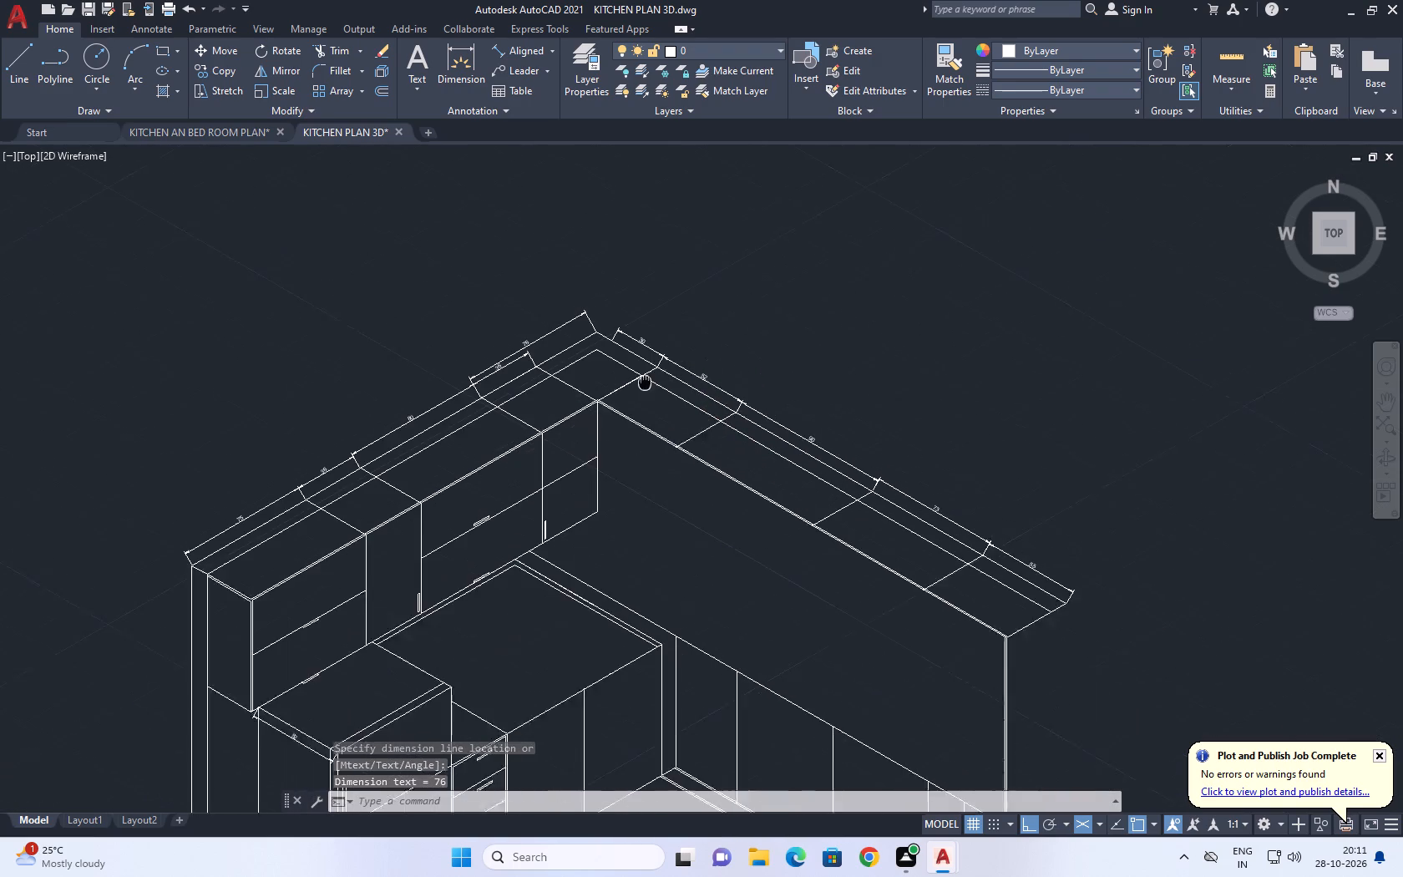
pyautogui.moveTo(642, 383); pyautogui.dragTo(612, 375, button='middle')
pyautogui.moveTo(614, 488); pyautogui.dragTo(620, 485, button='middle')
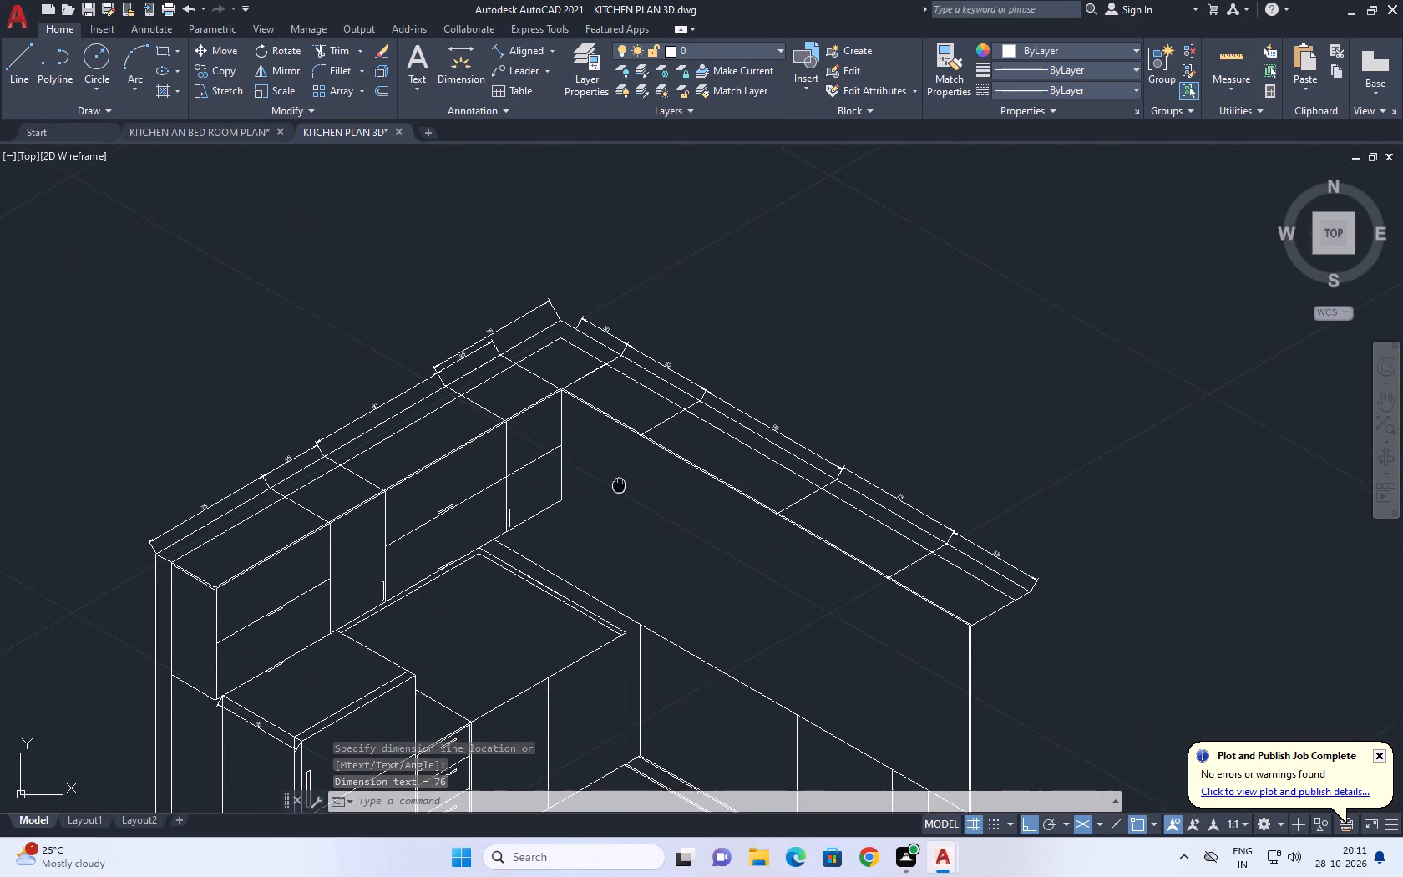
pyautogui.moveTo(620, 485); pyautogui.dragTo(662, 430, button='middle')
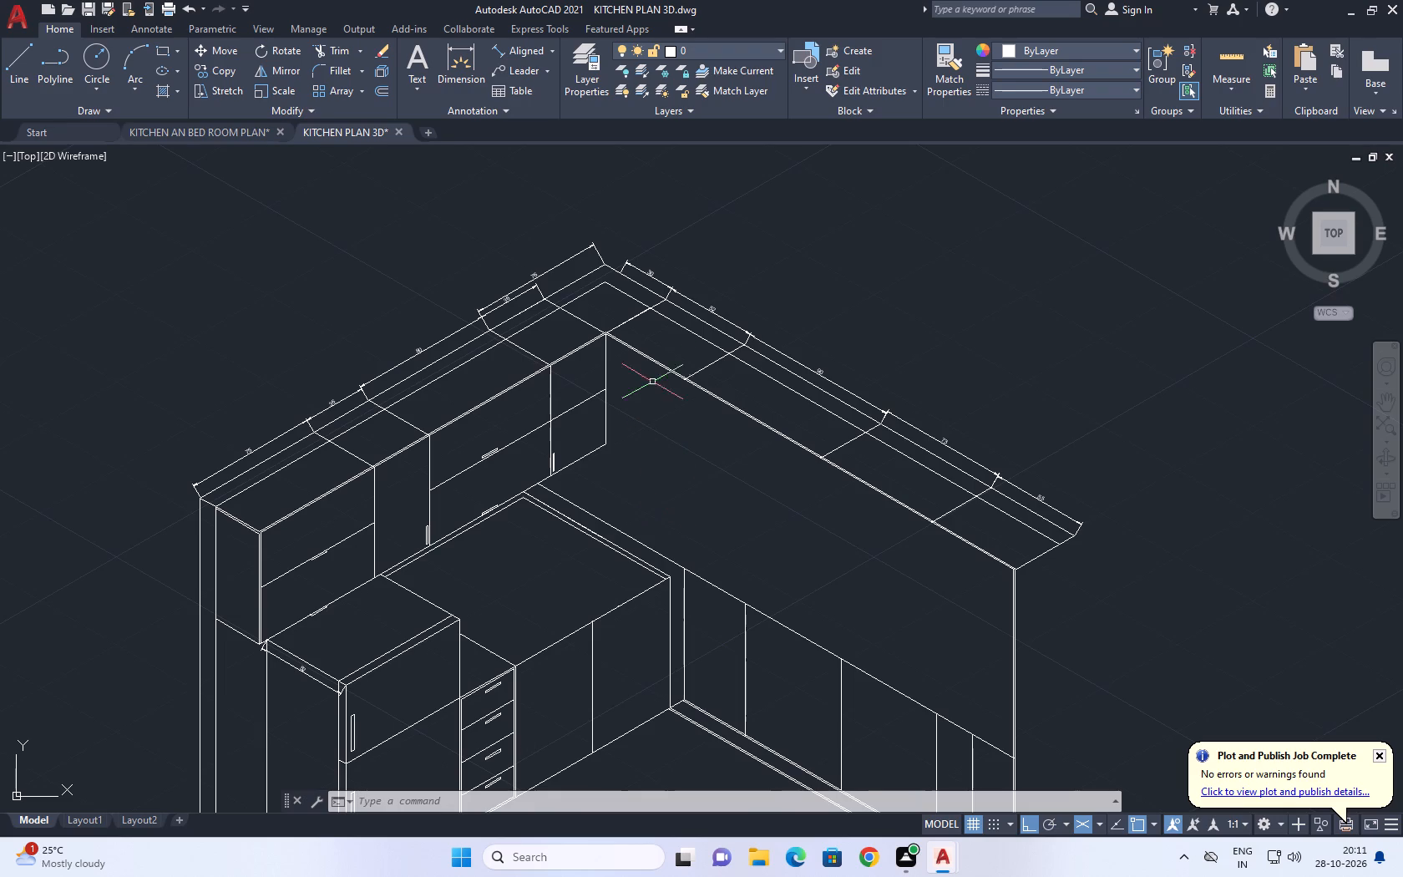
pyautogui.moveTo(673, 365); pyautogui.dragTo(815, 247, button='middle')
pyautogui.moveTo(808, 545); pyautogui.dragTo(806, 525, button='middle')
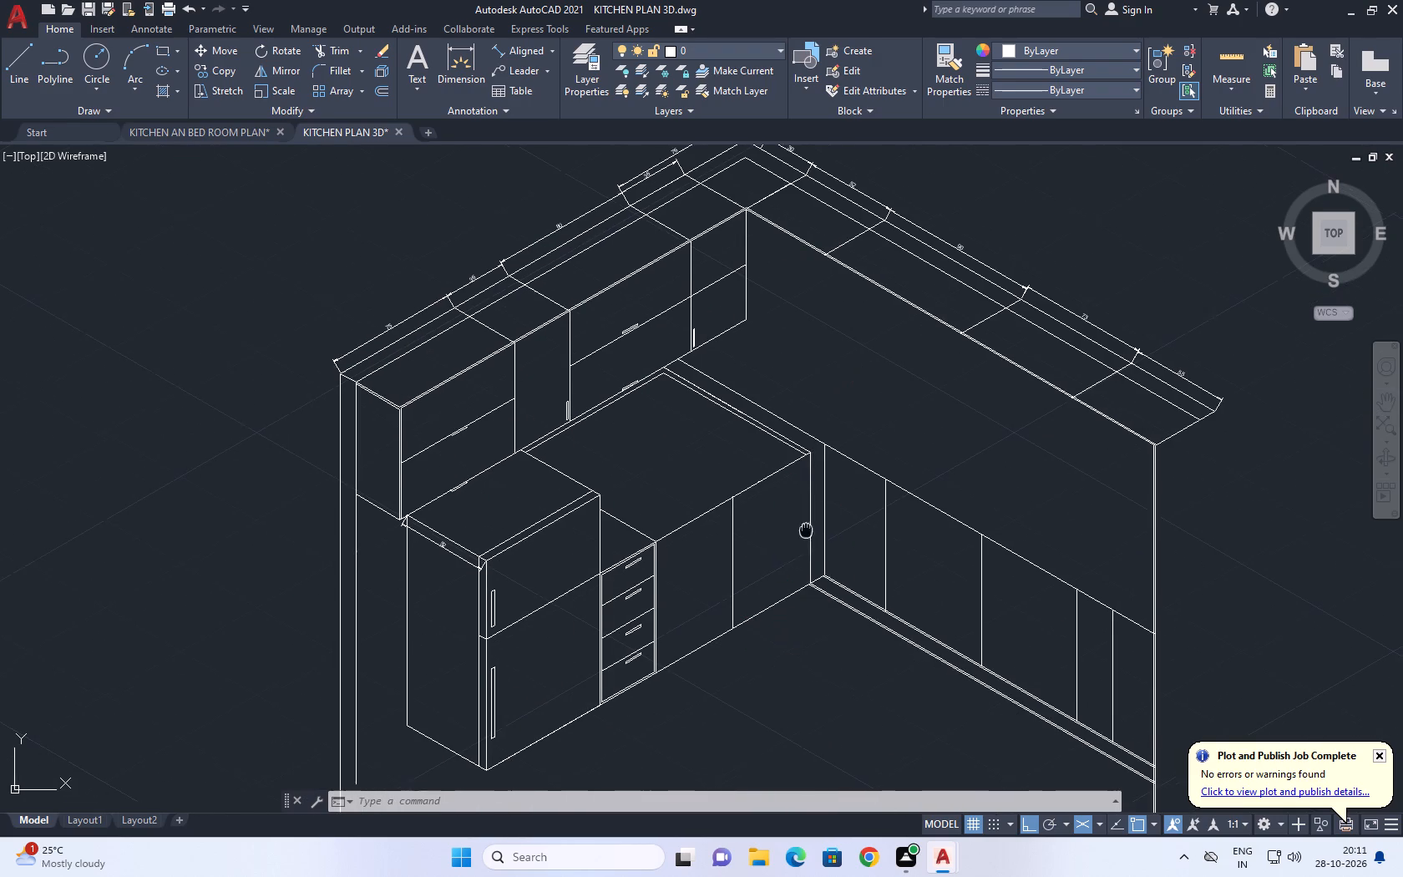
pyautogui.moveTo(806, 525); pyautogui.dragTo(814, 400, button='middle')
pyautogui.click(833, 277)
pyautogui.click(657, 521)
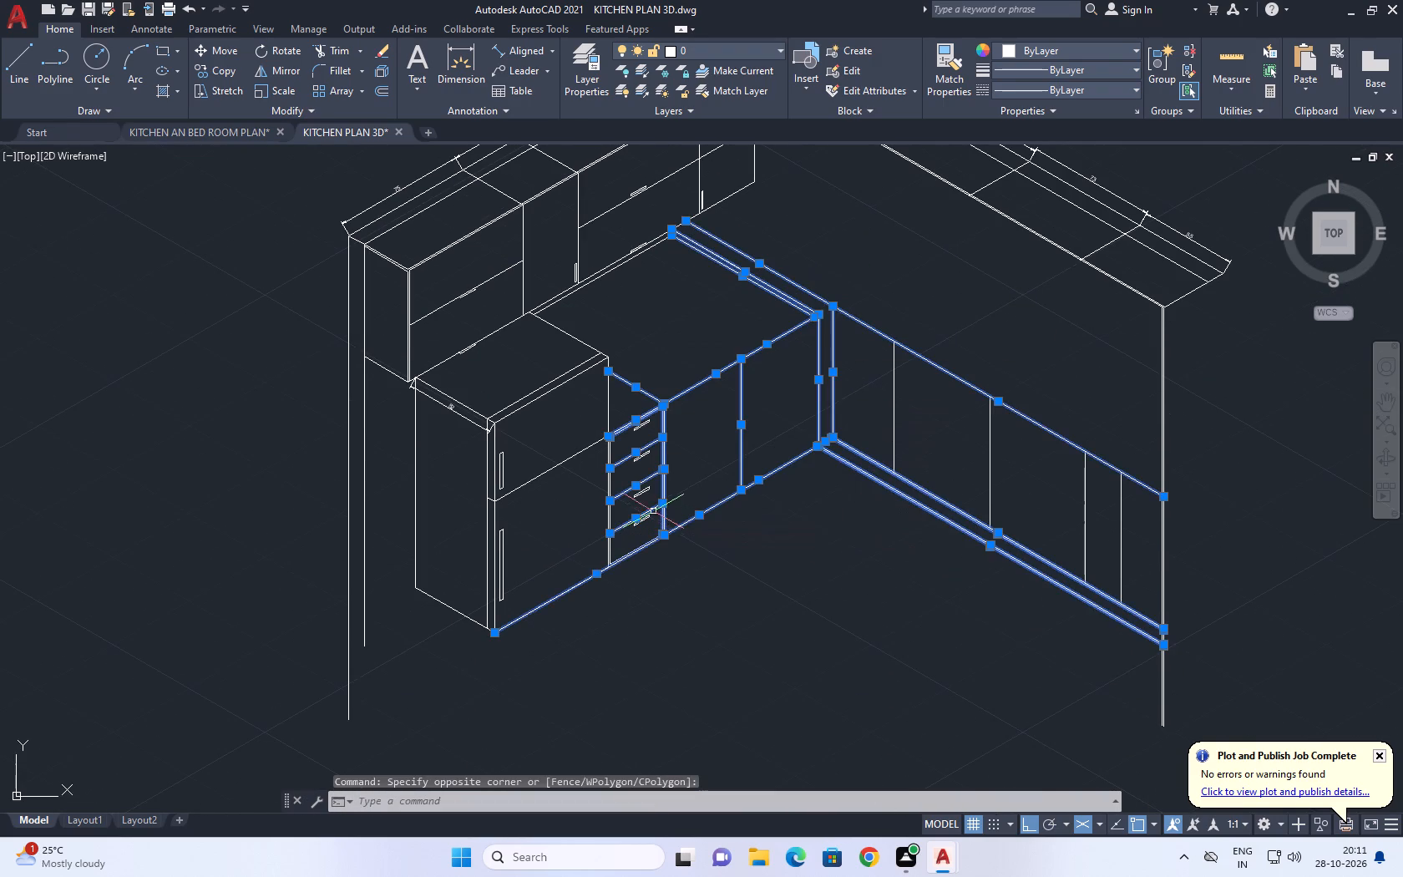
pyautogui.moveTo(711, 605); pyautogui.dragTo(701, 593)
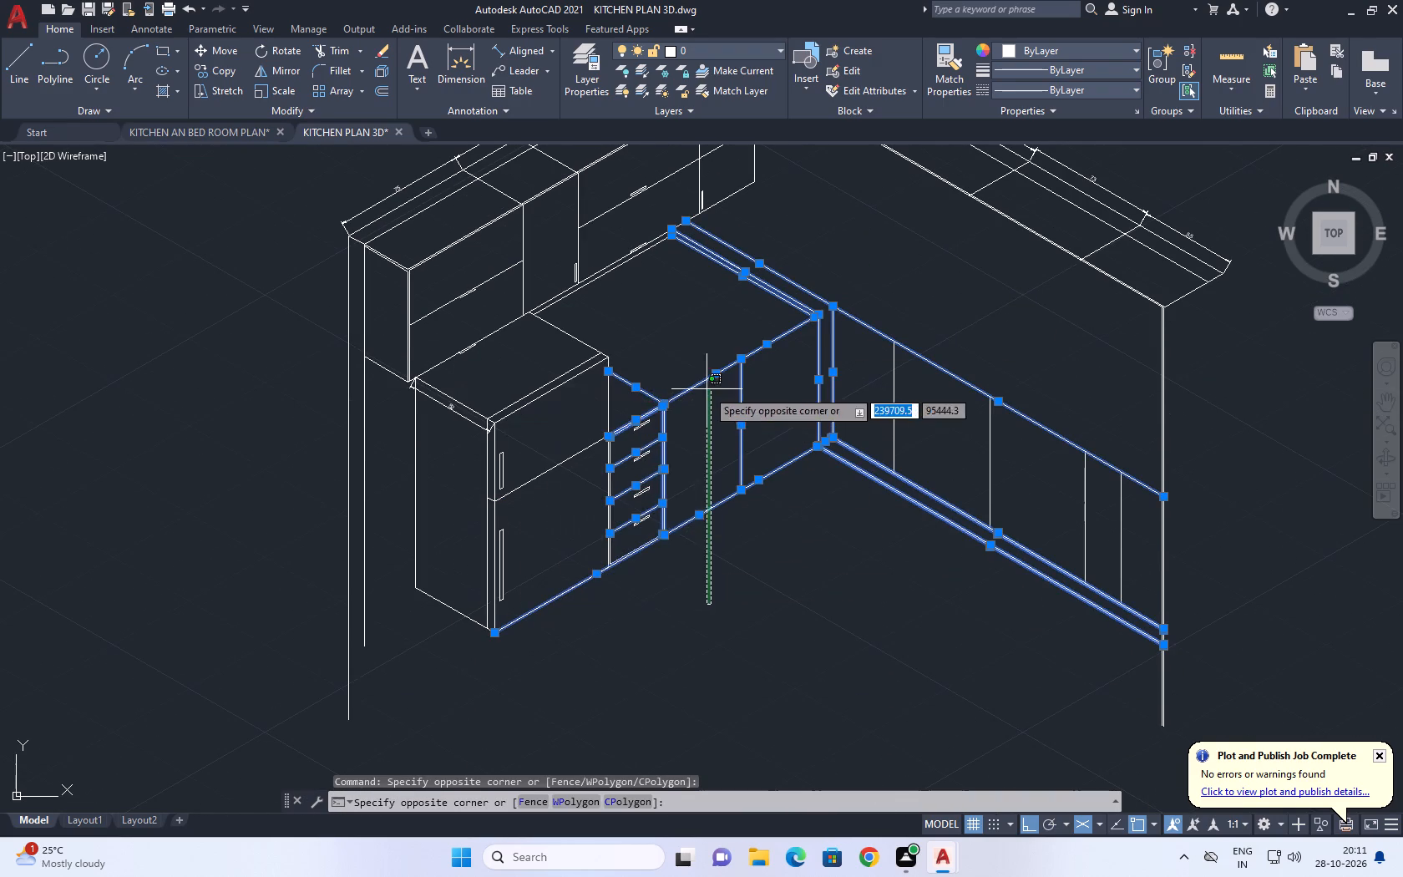
pyautogui.click(636, 370)
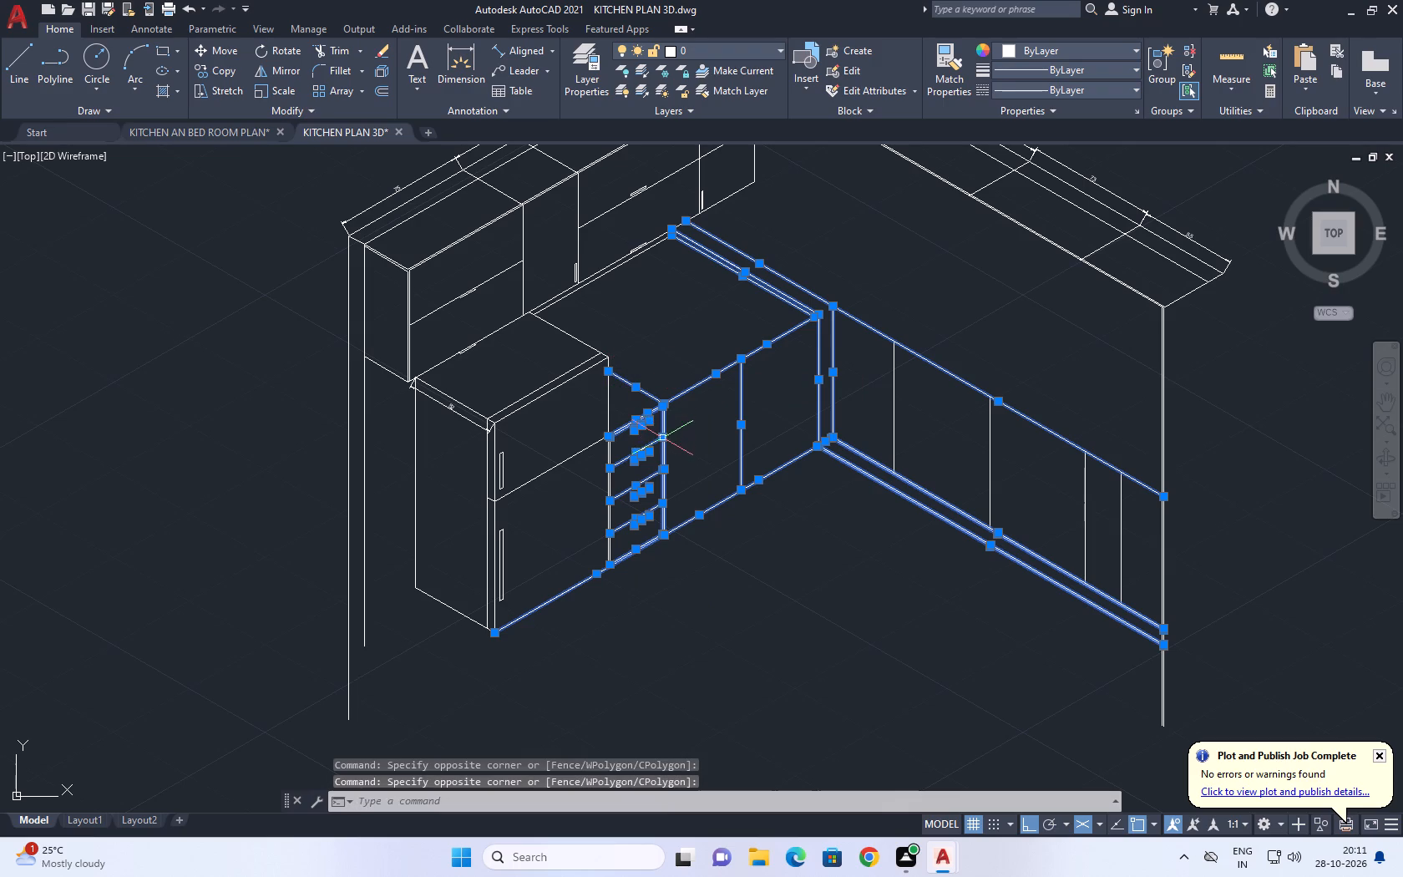
pyautogui.press('Delete')
# Erase the side wall base cabinets' four vertical division lines and the leftover drawer handle fragments beside the refrigerator unit.
pyautogui.scroll(1, 1146, 576)
pyautogui.click(1141, 565)
pyautogui.click(607, 276)
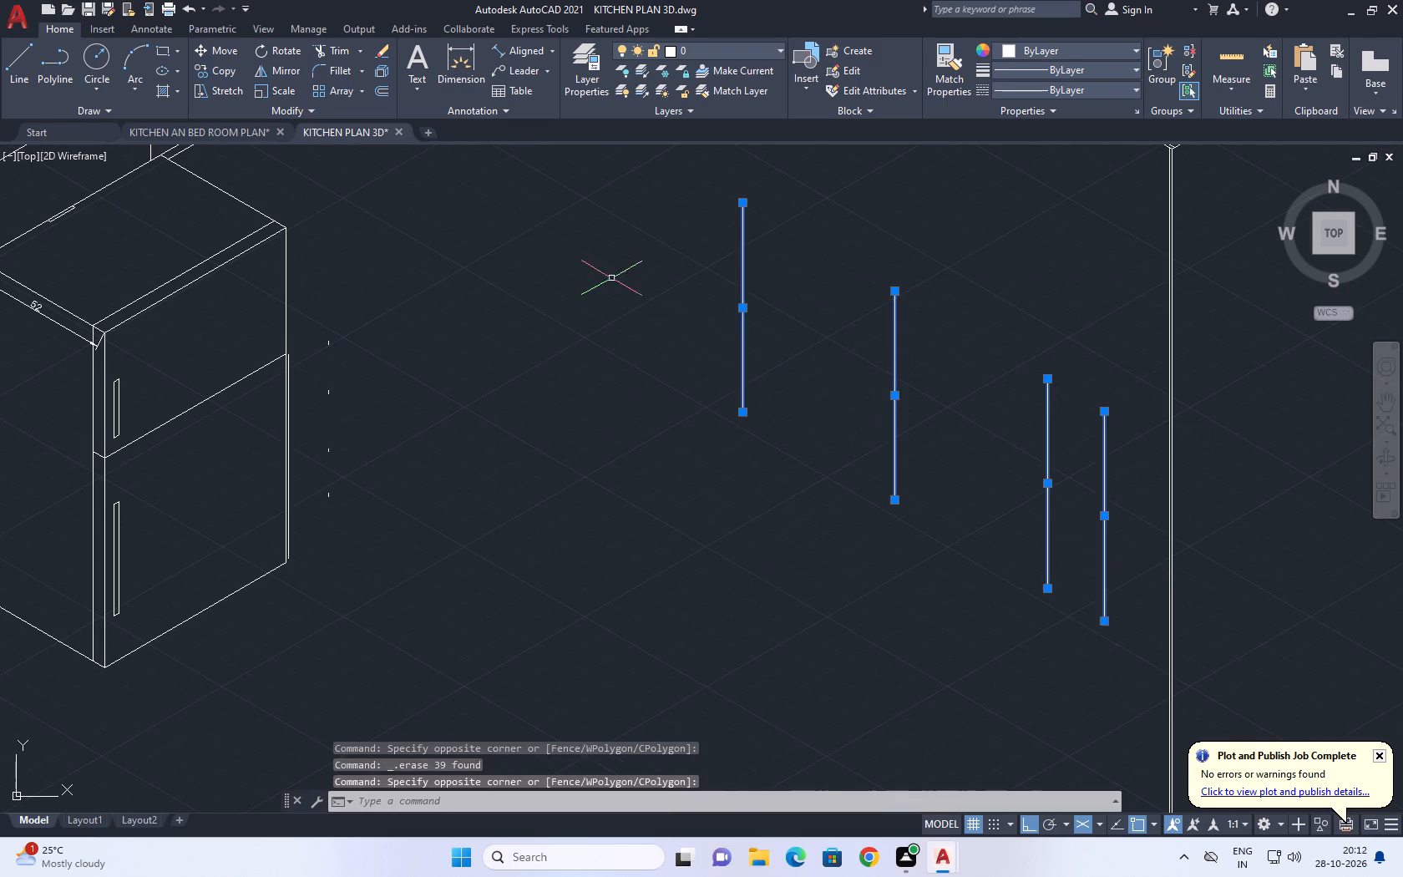
pyautogui.press('Delete')
pyautogui.moveTo(371, 529); pyautogui.dragTo(367, 513)
pyautogui.click(314, 311)
pyautogui.press('Delete')
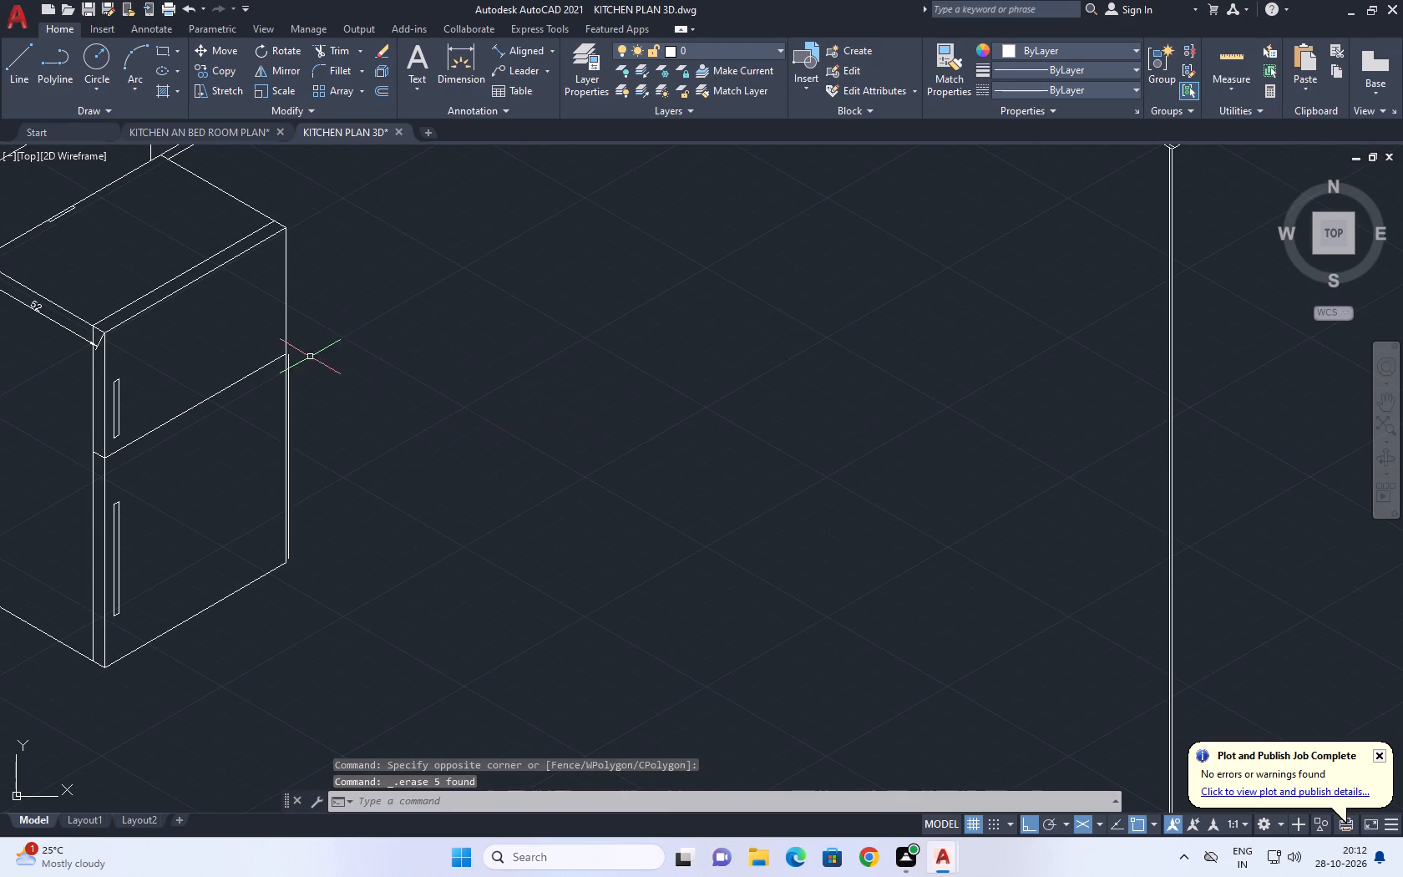
# Erase the stray vertical line beside the refrigerator unit and the remaining countertop lines below the back wall's upper cabinets.
pyautogui.scroll(2, 291, 373)
pyautogui.click(286, 366)
pyautogui.press('Delete')
pyautogui.scroll(-5, 433, 469)
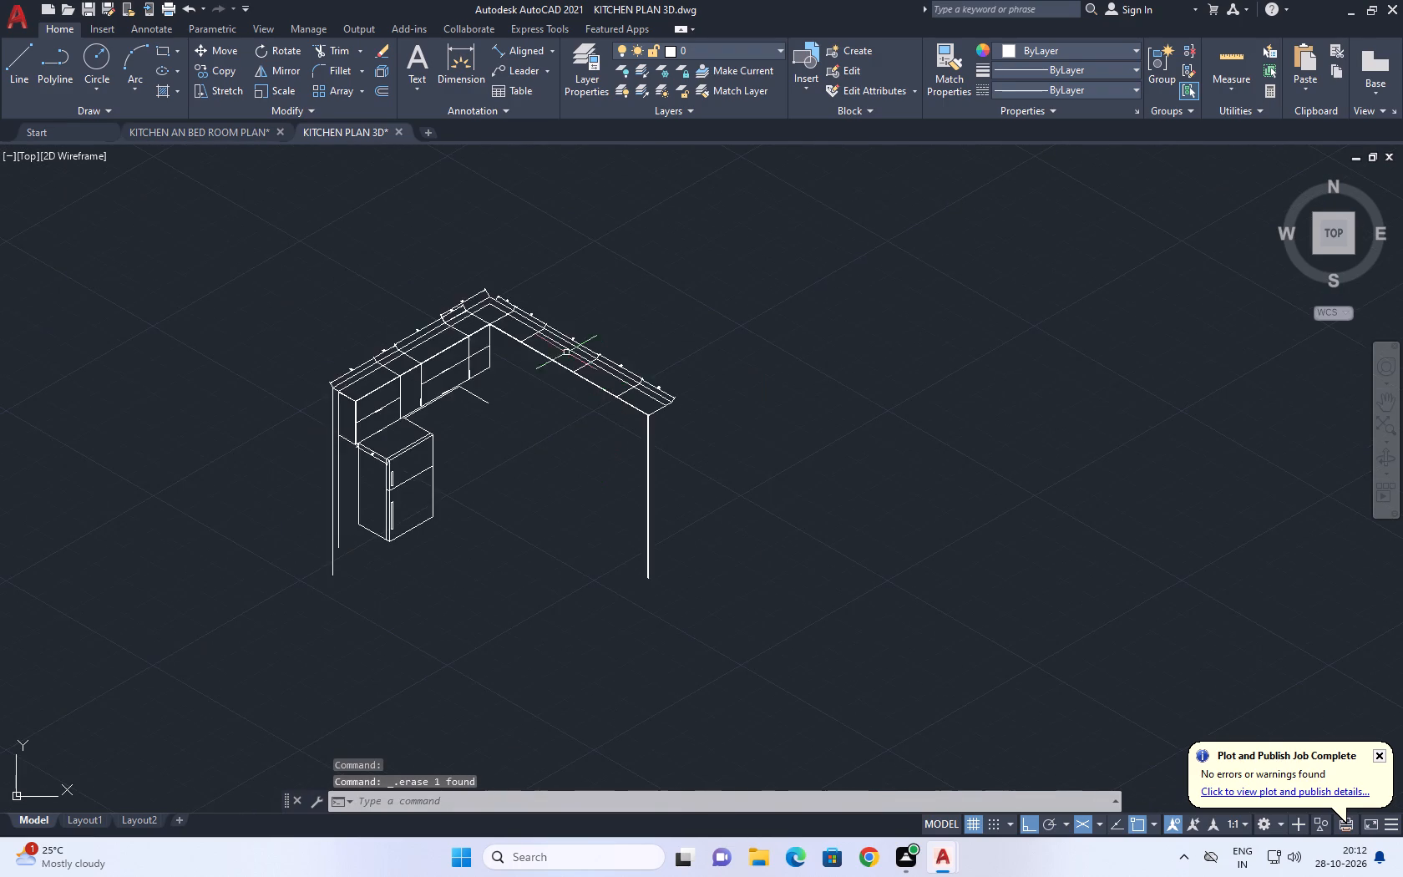
pyautogui.scroll(2, 492, 407)
pyautogui.click(494, 372)
pyautogui.click(428, 413)
pyautogui.press('Delete')
pyautogui.scroll(1, 381, 379)
pyautogui.click(371, 370)
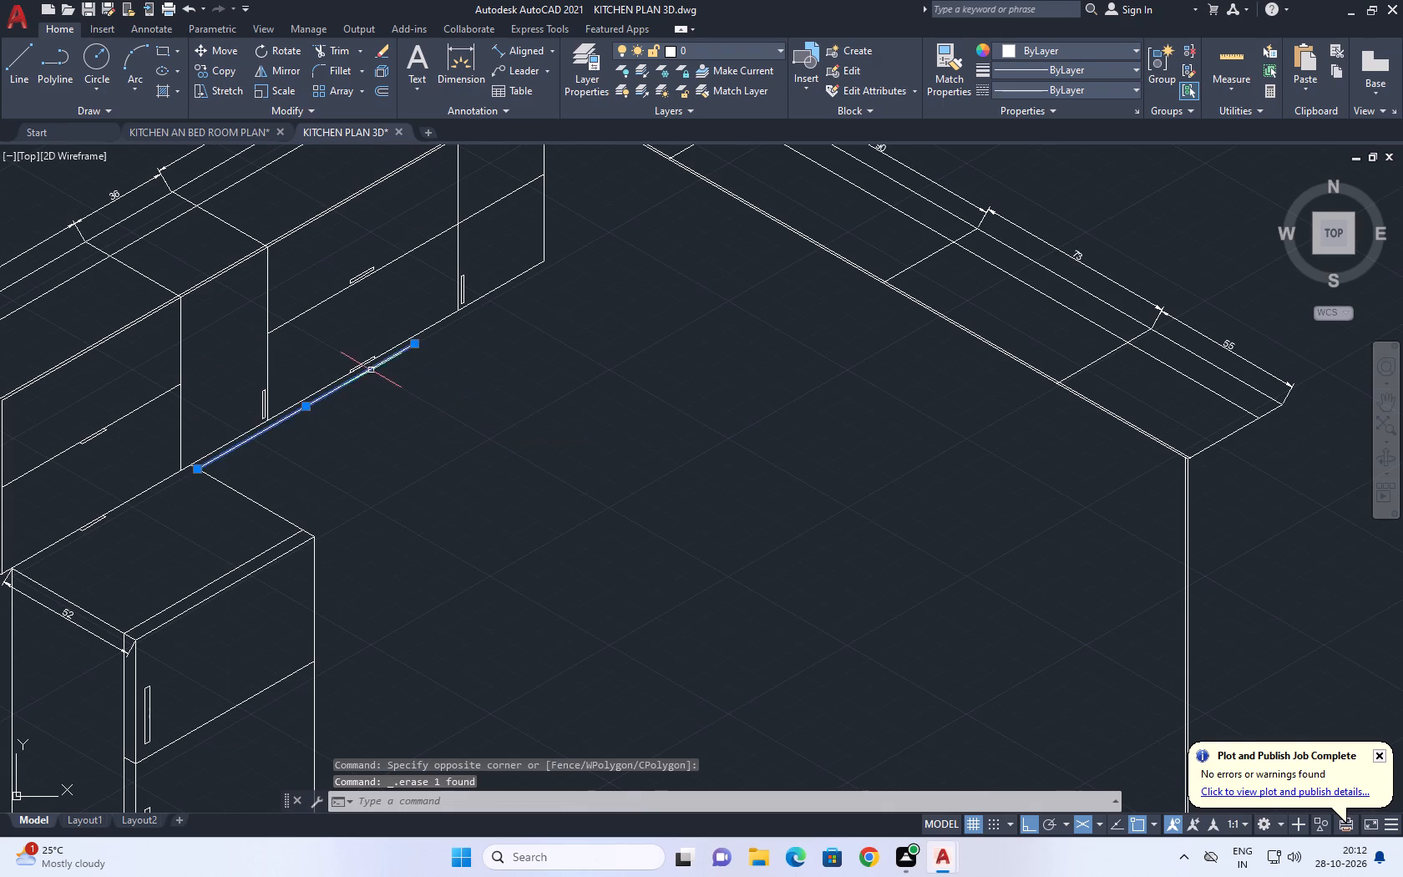
pyautogui.press('Delete')
# Move the whole two-door refrigerator unit with its depth dimension 22 toward the back wall, along the 150° isometric direction.
pyautogui.scroll(-3, 519, 452)
pyautogui.moveTo(437, 498); pyautogui.dragTo(591, 399, button='middle')
pyautogui.scroll(2, 598, 390)
pyautogui.click(691, 345)
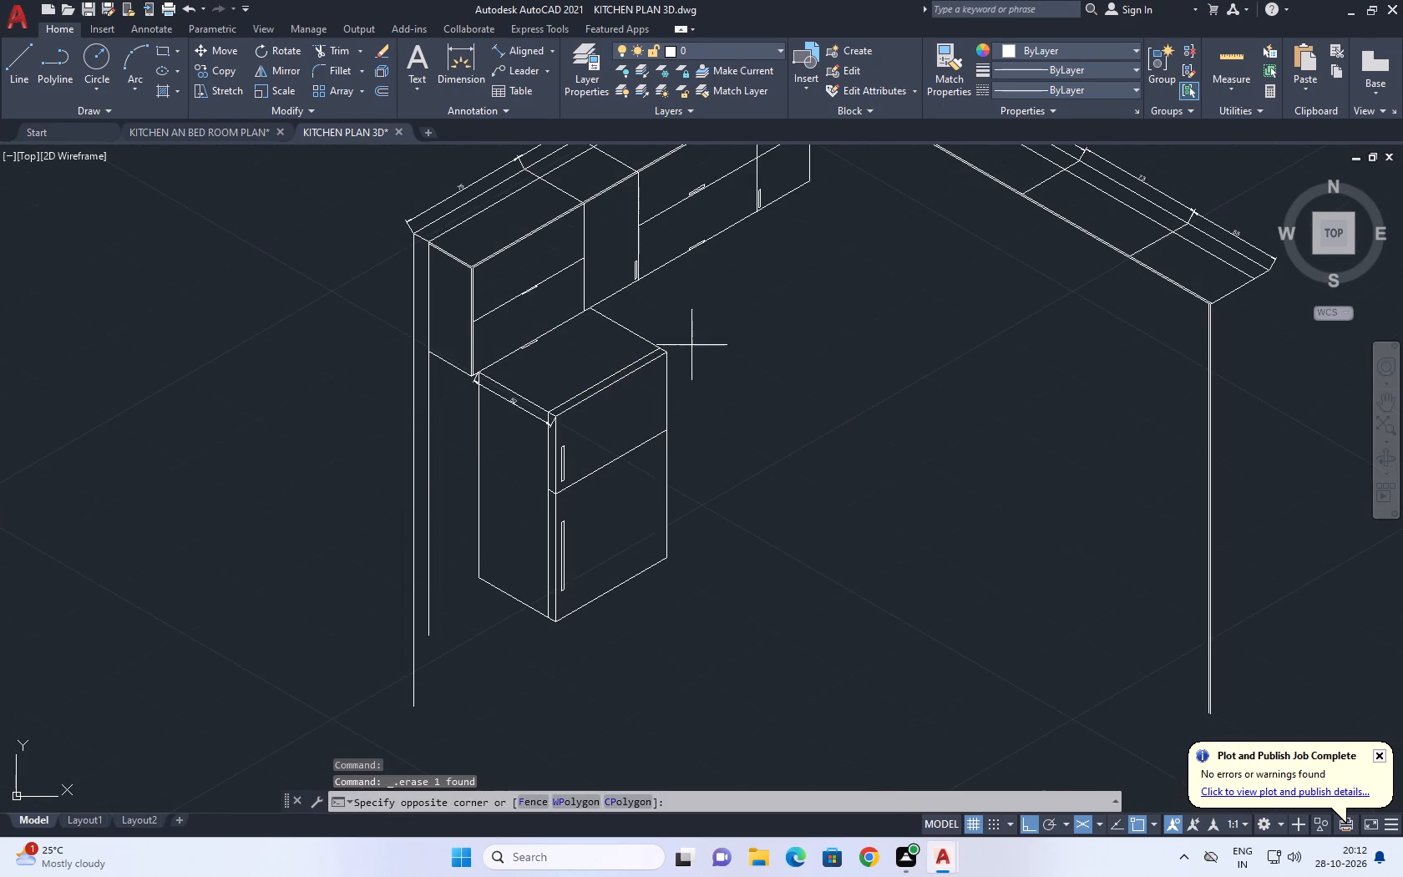
pyautogui.click(527, 657)
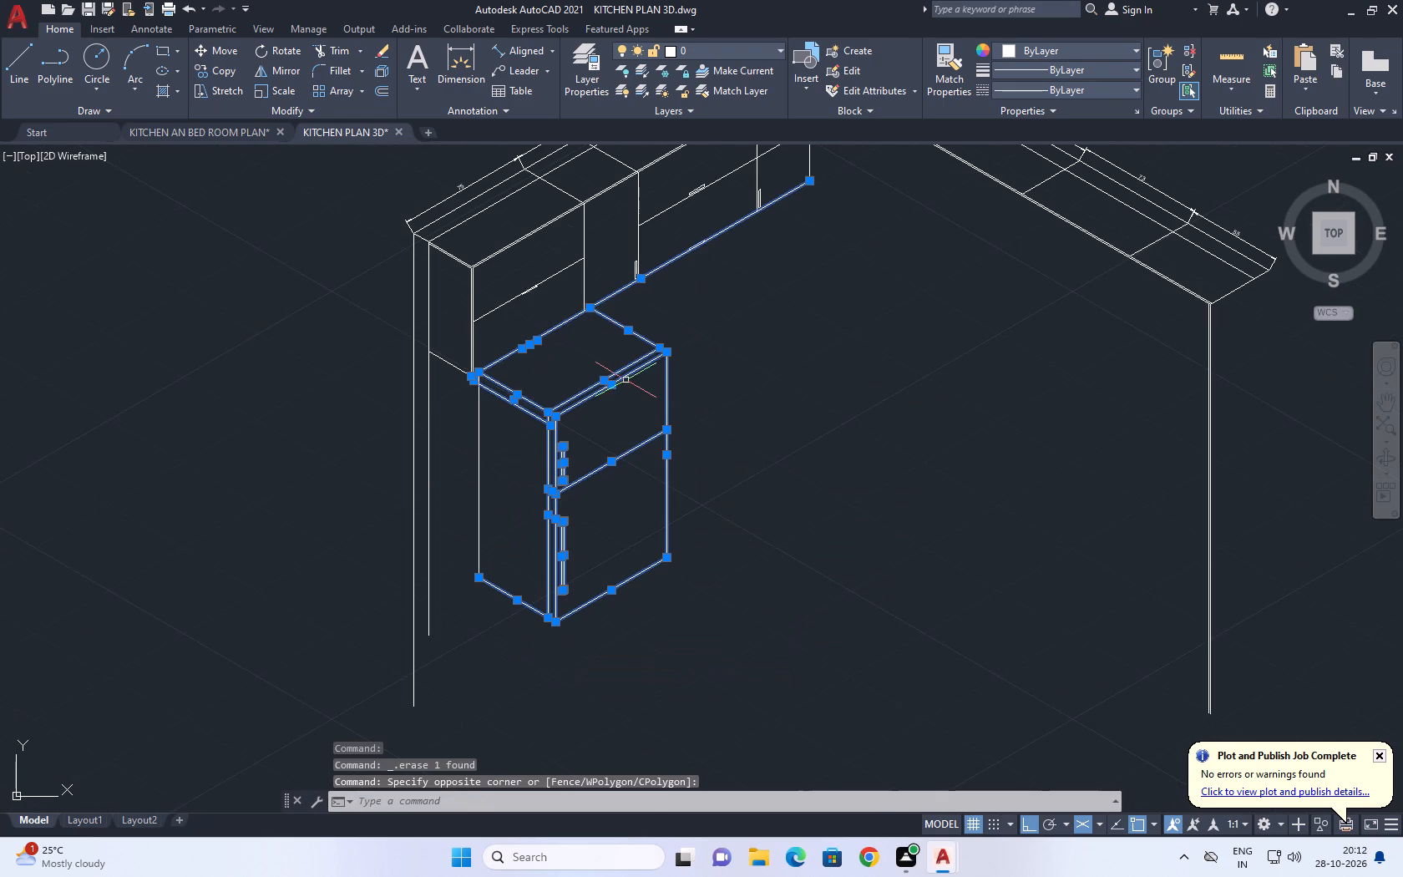
pyautogui.press('Escape')
pyautogui.click(711, 330)
pyautogui.click(610, 448)
pyautogui.moveTo(633, 660); pyautogui.dragTo(619, 629)
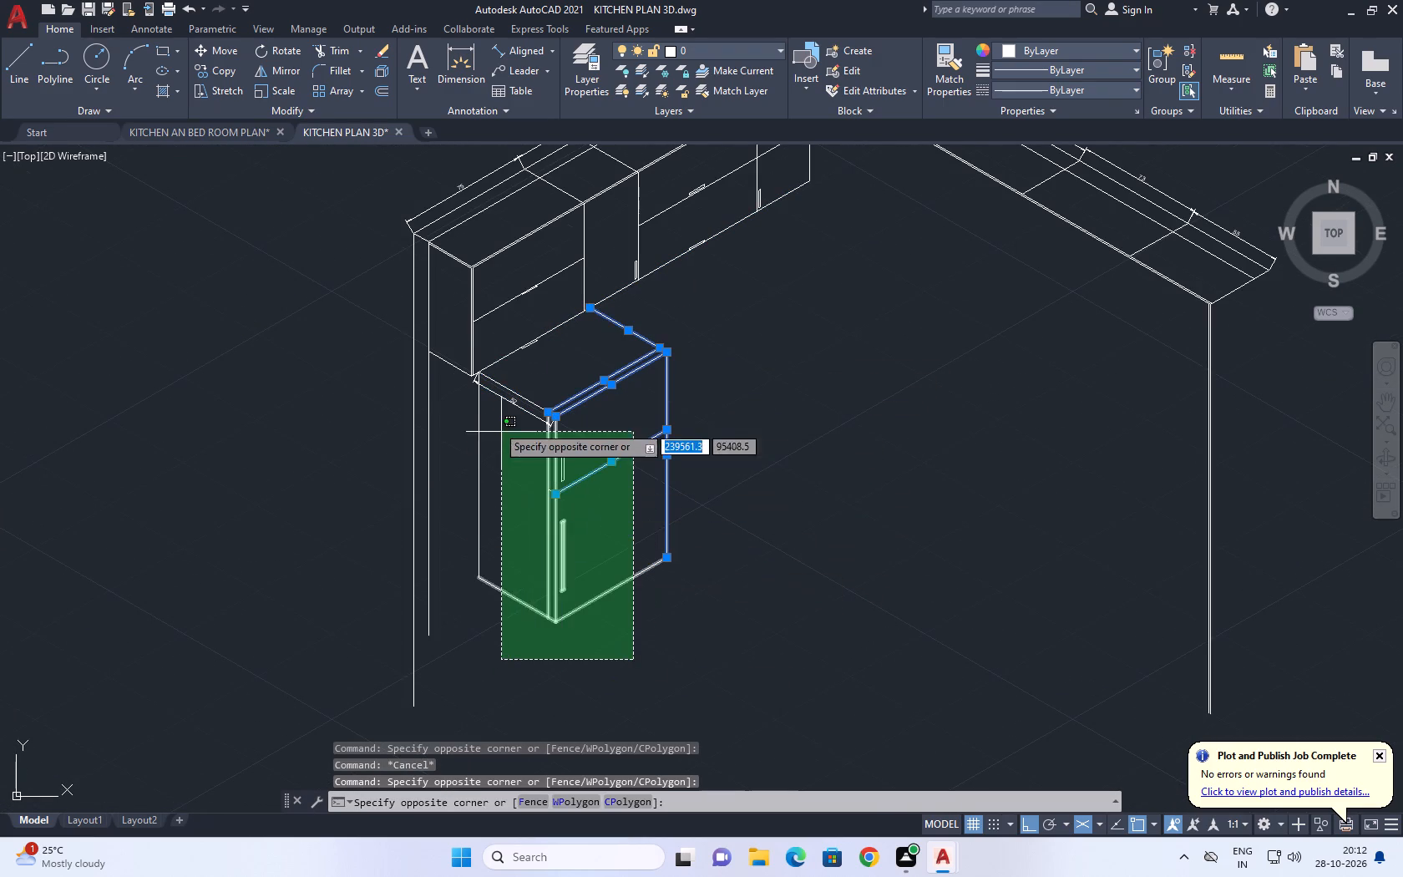
pyautogui.moveTo(482, 396); pyautogui.dragTo(484, 404)
pyautogui.scroll(3, 561, 439)
pyautogui.moveTo(629, 705); pyautogui.dragTo(598, 631)
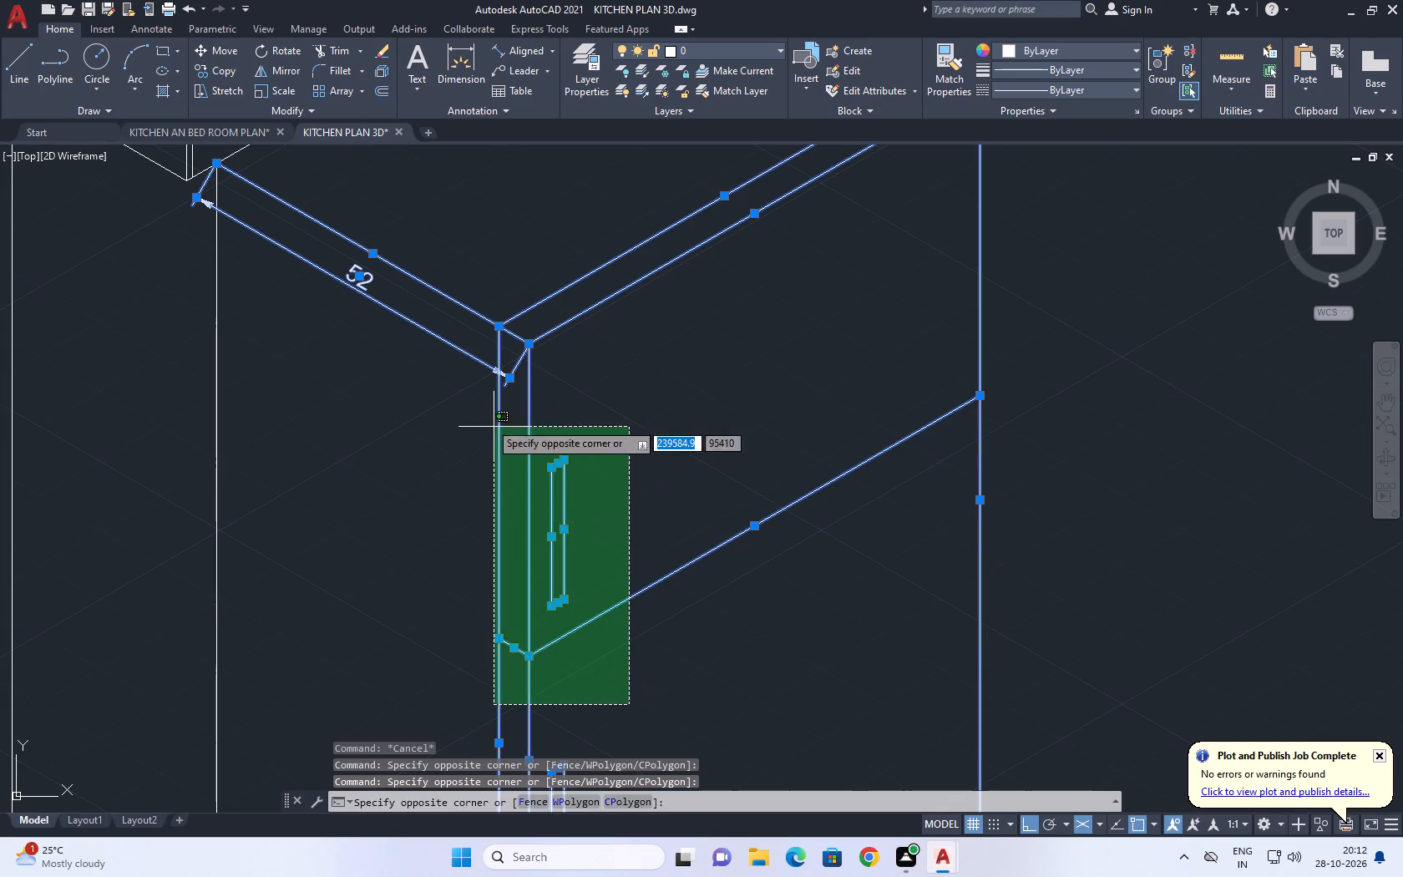
pyautogui.click(448, 345)
pyautogui.scroll(-3, 510, 345)
pyautogui.scroll(2, 438, 357)
pyautogui.moveTo(474, 346); pyautogui.dragTo(451, 362)
pyautogui.click(408, 377)
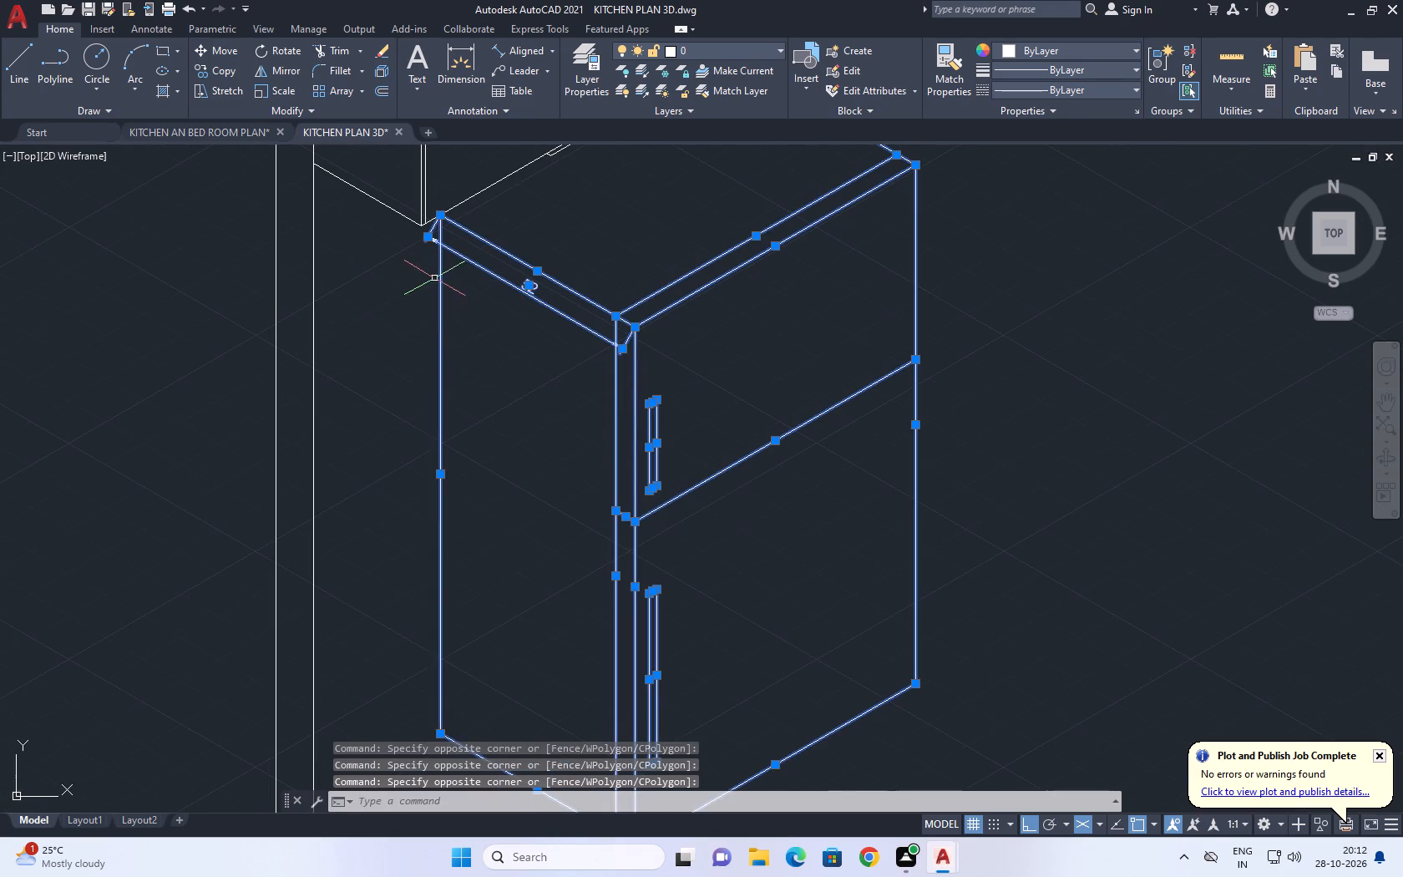
pyautogui.moveTo(435, 268); pyautogui.dragTo(680, 397, button='middle')
pyautogui.write('M')
pyautogui.press('space')
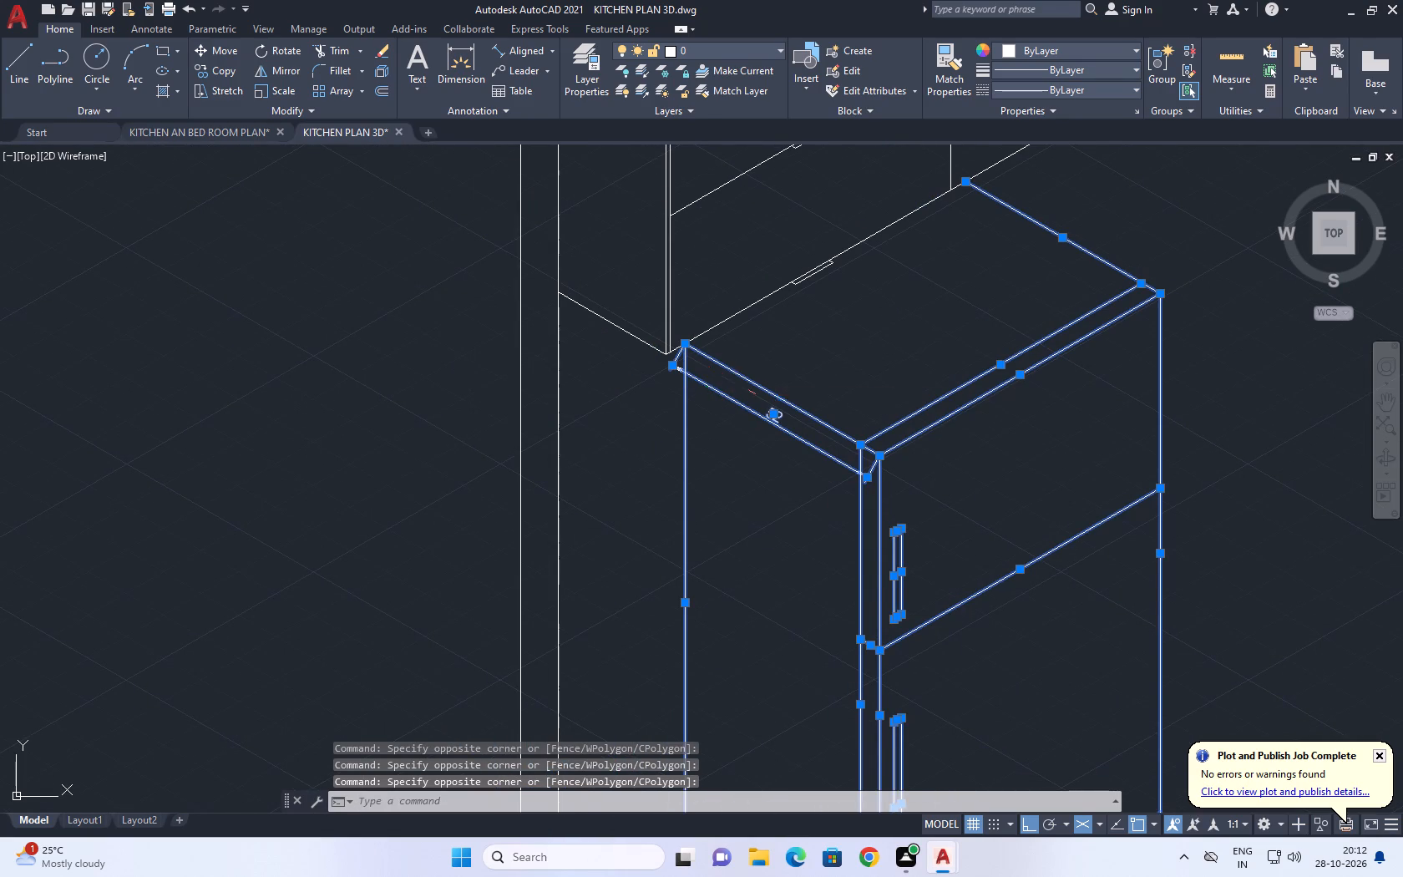
pyautogui.click(783, 397)
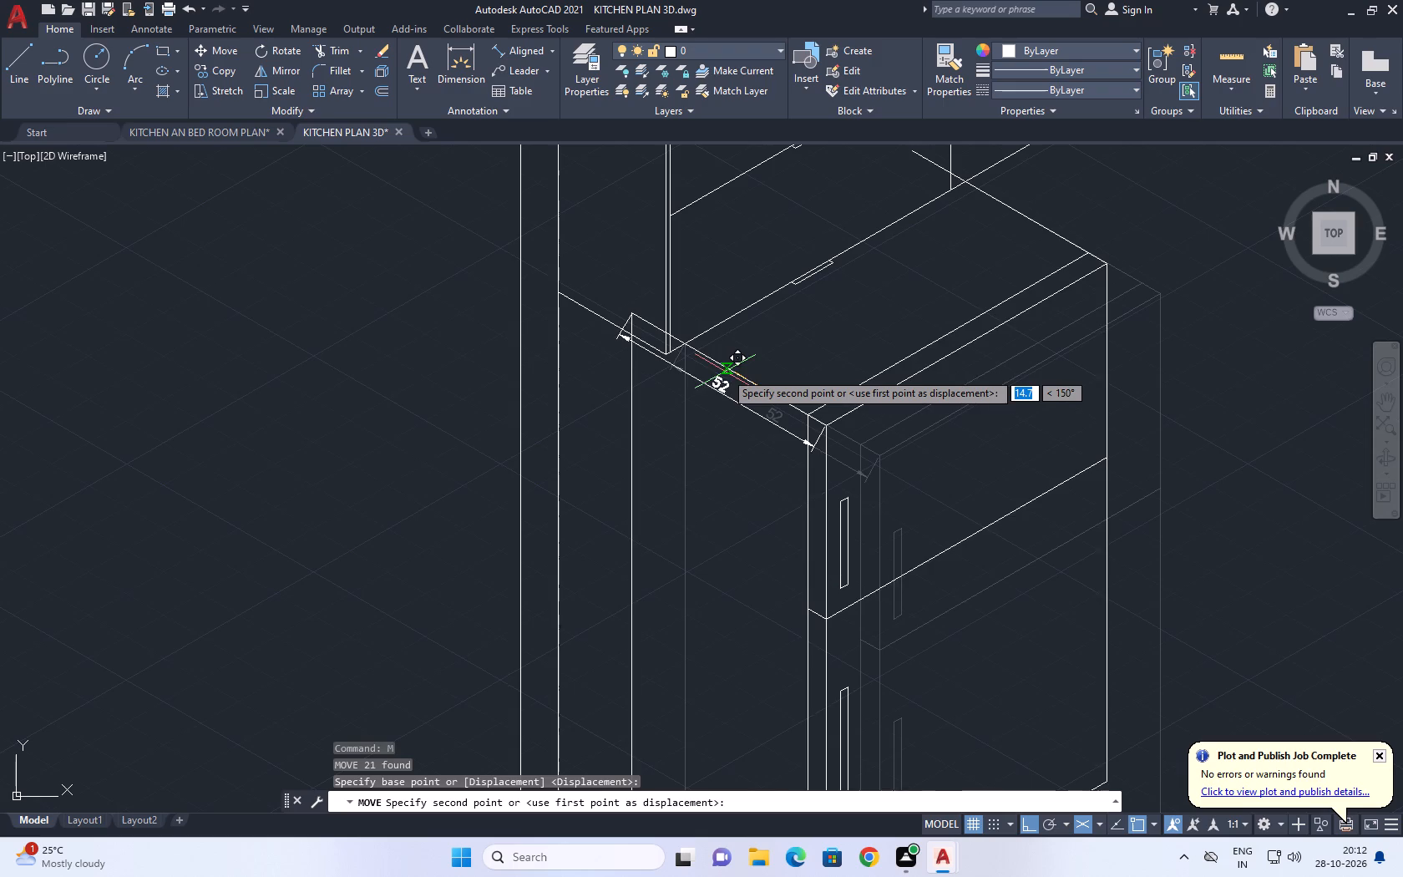
pyautogui.write('20')
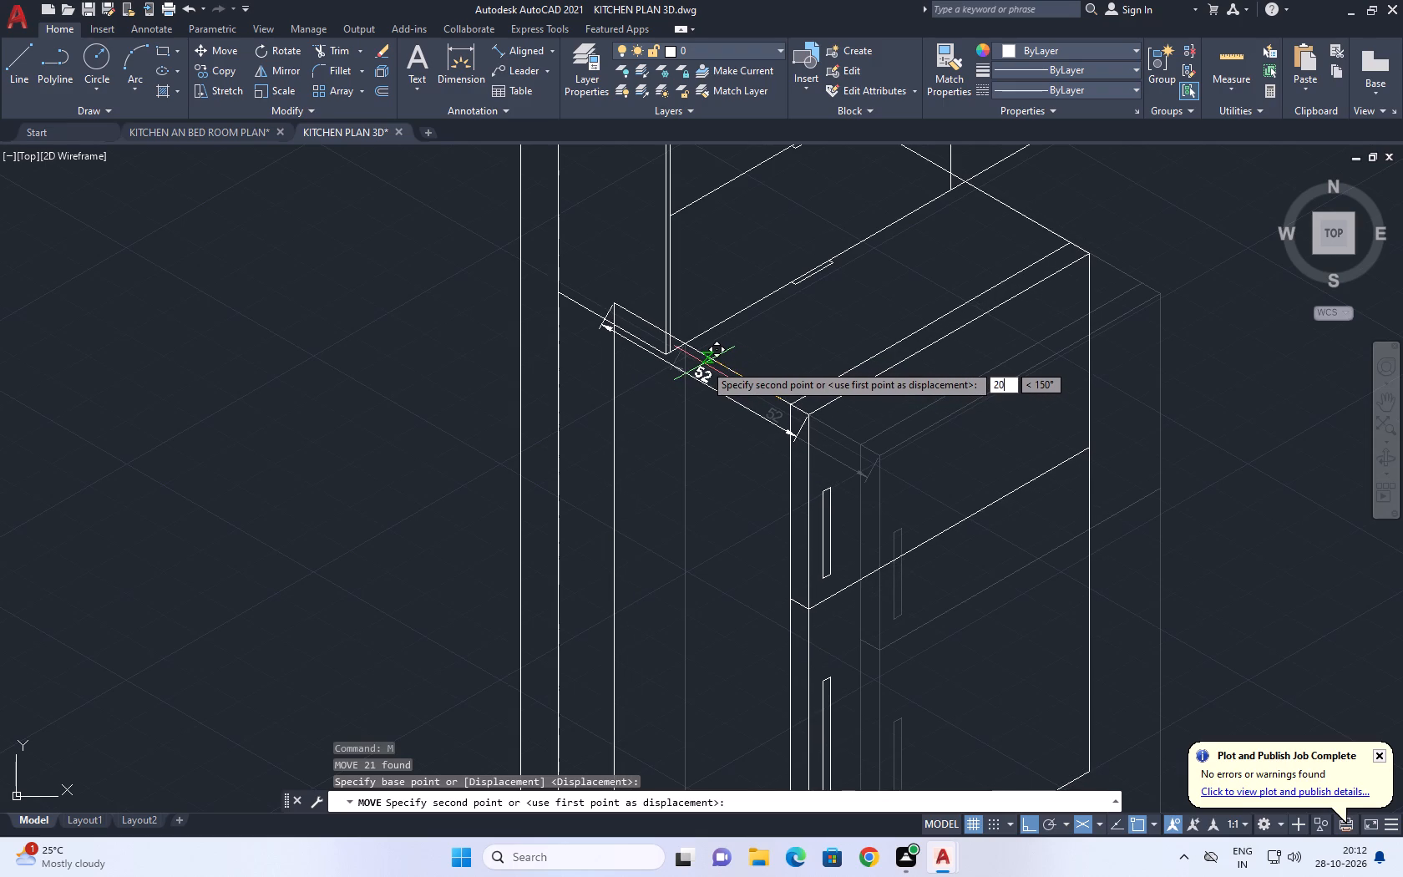
pyautogui.press('BackSpace')
pyautogui.press('2')
pyautogui.press('Return')
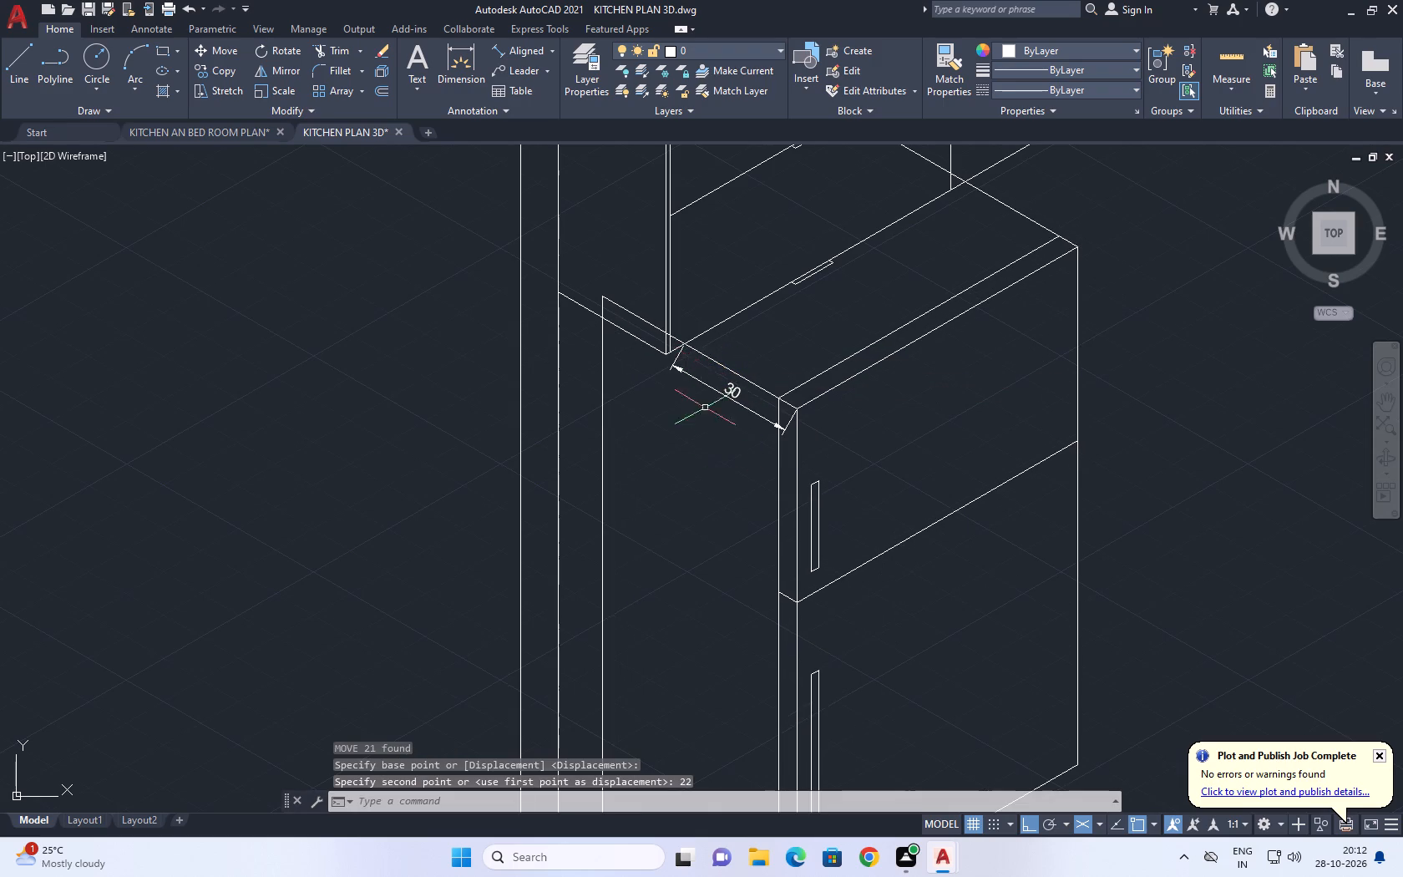
# Erase the depth dimension along the refrigerator unit's top side edge.
pyautogui.click(641, 320)
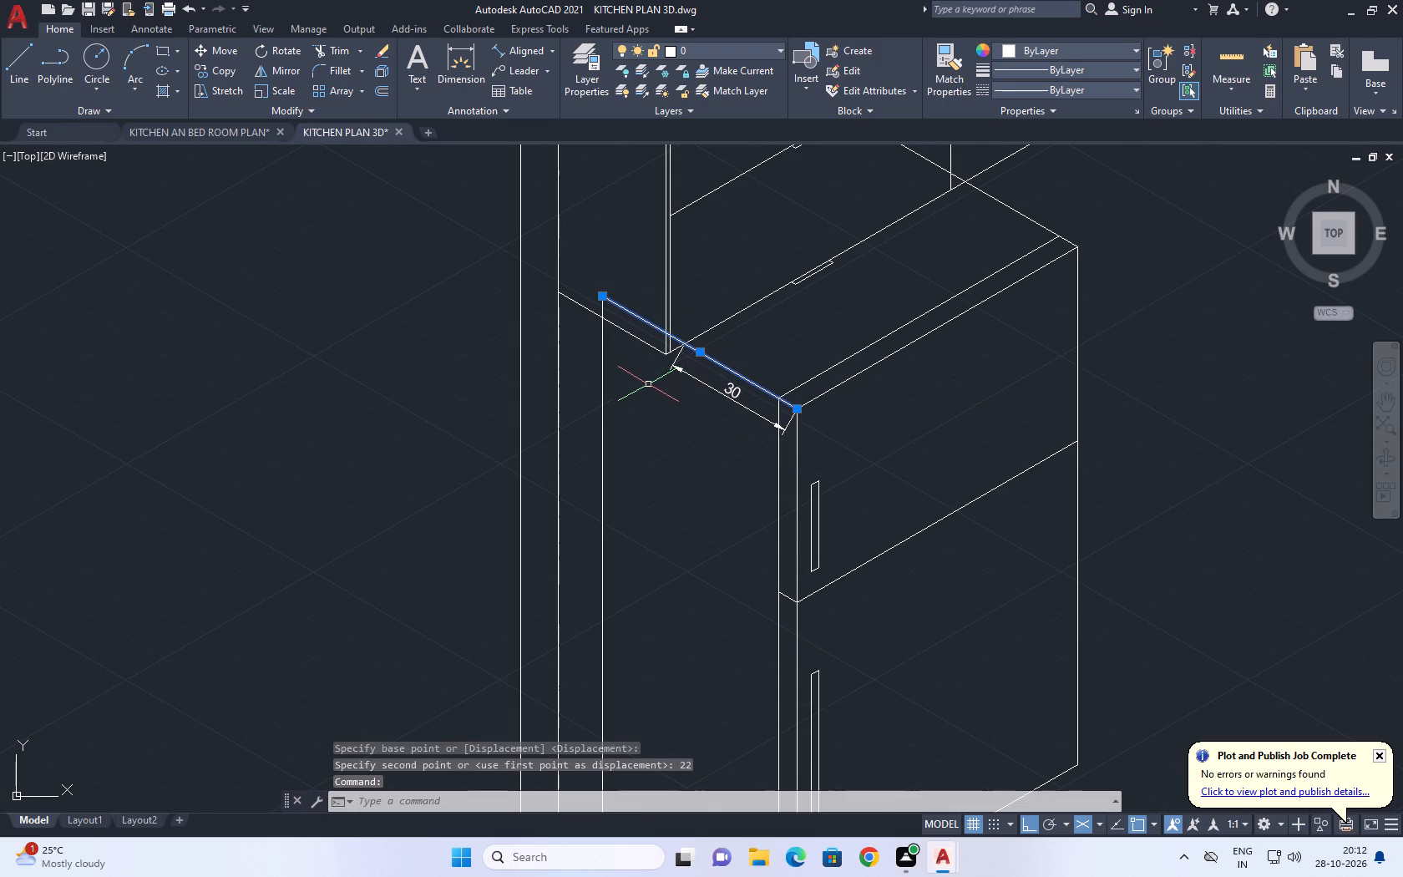
pyautogui.press('Escape')
pyautogui.click(725, 389)
pyautogui.press('Delete')
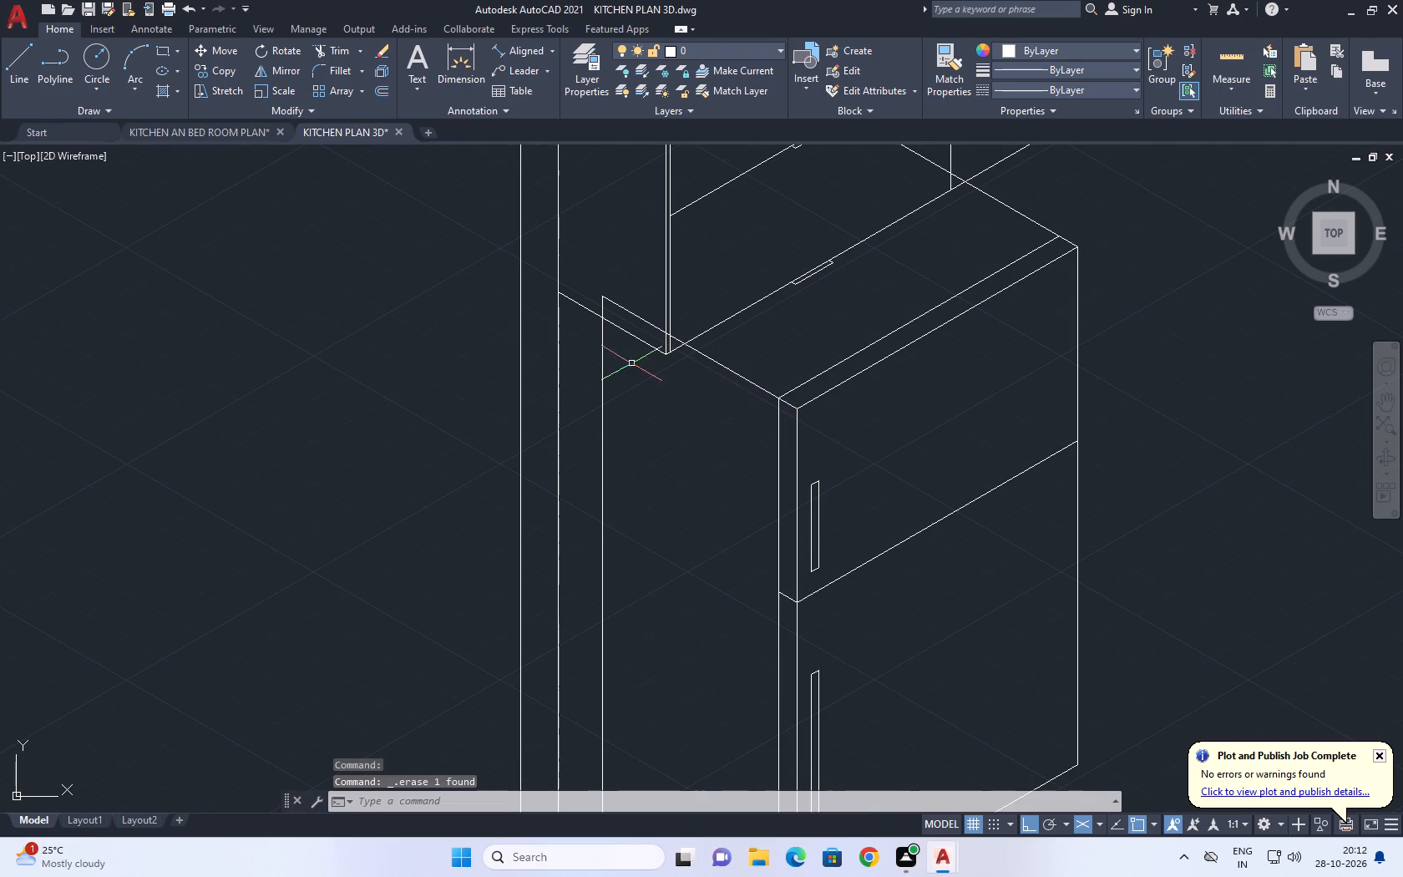
# Trim the refrigerator unit's rear vertical edge and the top edge pieces crossing behind the end upper cabinet's bottom corner.
pyautogui.moveTo(632, 368); pyautogui.dragTo(644, 384, button='middle')
pyautogui.moveTo(595, 336); pyautogui.dragTo(603, 347, button='middle')
pyautogui.scroll(-1, 784, 439)
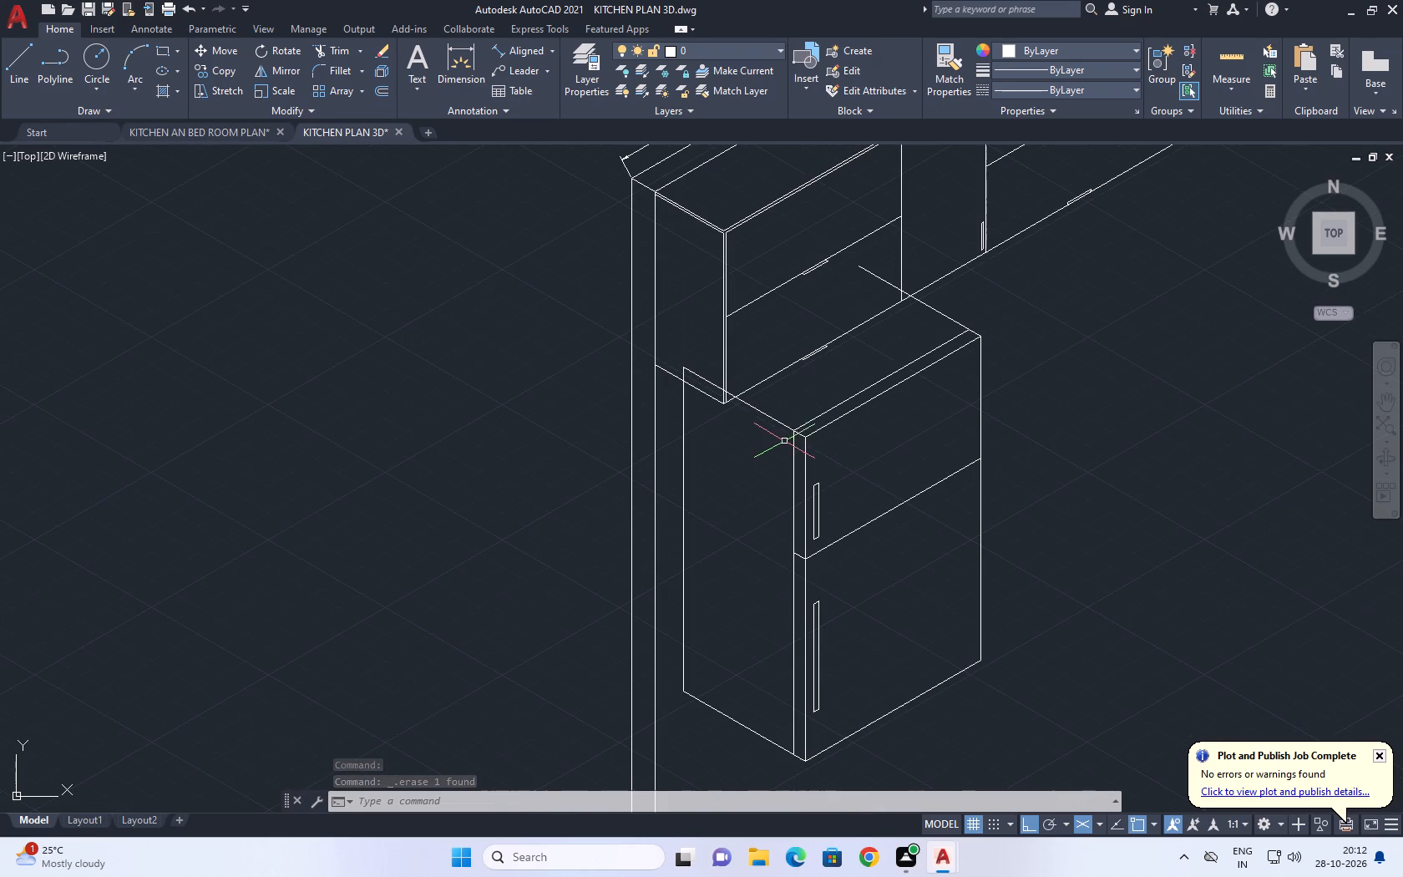
pyautogui.moveTo(871, 373); pyautogui.dragTo(871, 413, button='middle')
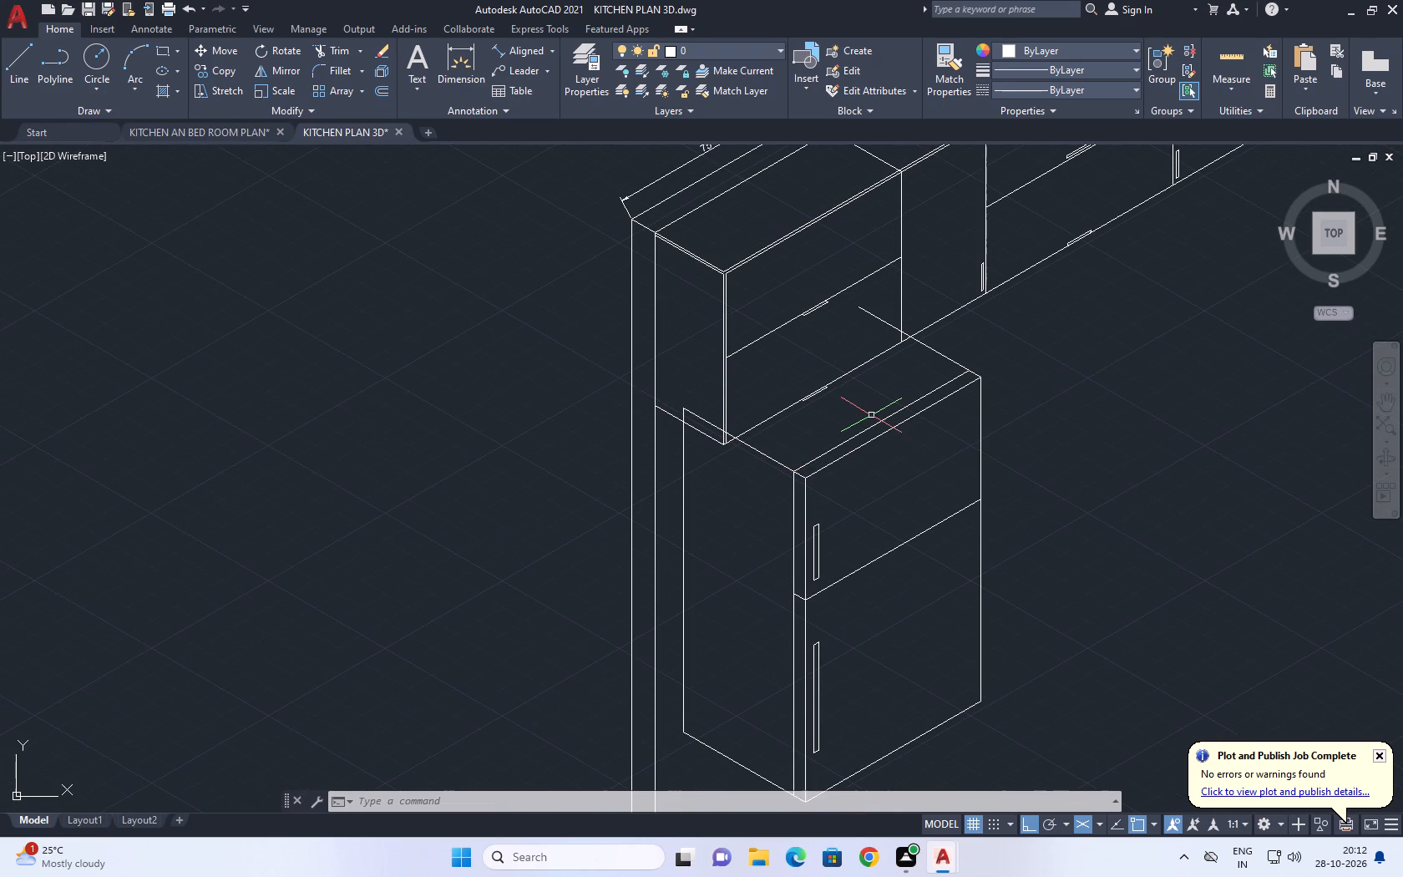
pyautogui.write('TR')
pyautogui.press('space')
pyautogui.click(716, 500)
pyautogui.click(679, 521)
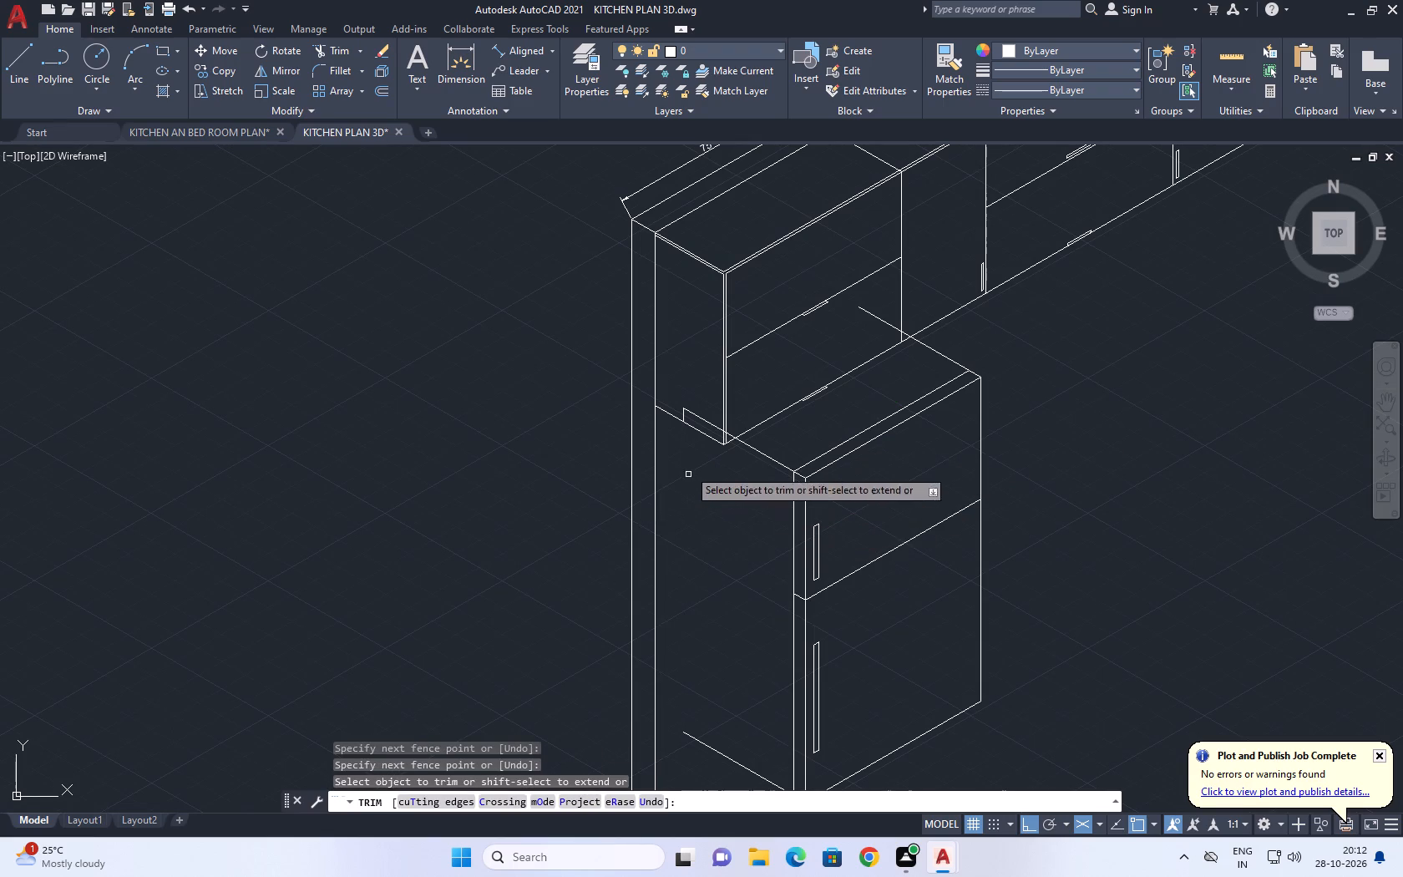
pyautogui.click(695, 418)
pyautogui.click(683, 413)
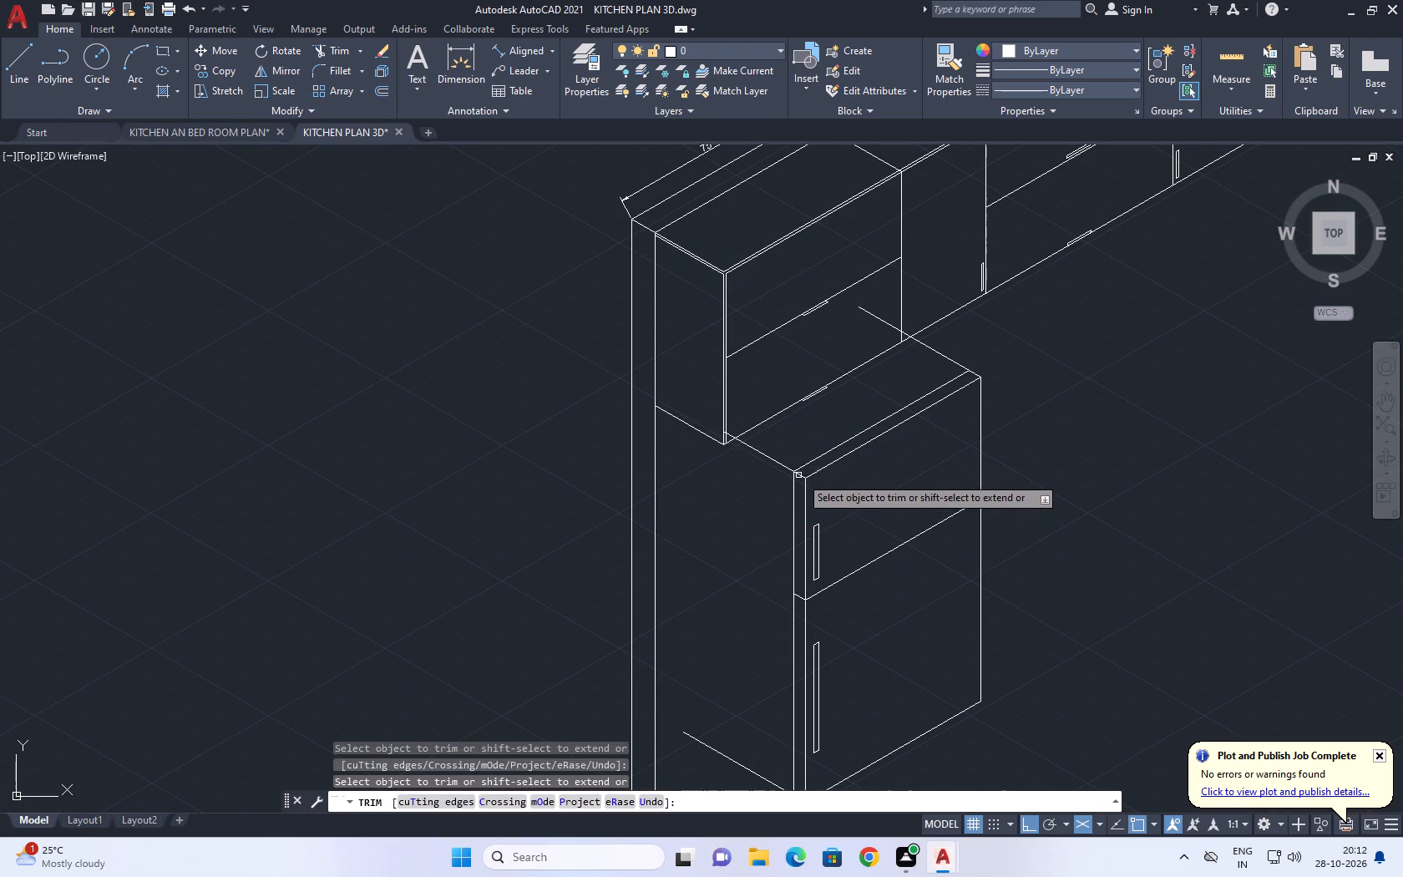
pyautogui.press('Escape')
# Trim both of the refrigerator unit's top side edges where they extend past the upper cabinets' bottom front edge.
pyautogui.moveTo(753, 455); pyautogui.dragTo(798, 470, button='middle')
pyautogui.scroll(2, 792, 456)
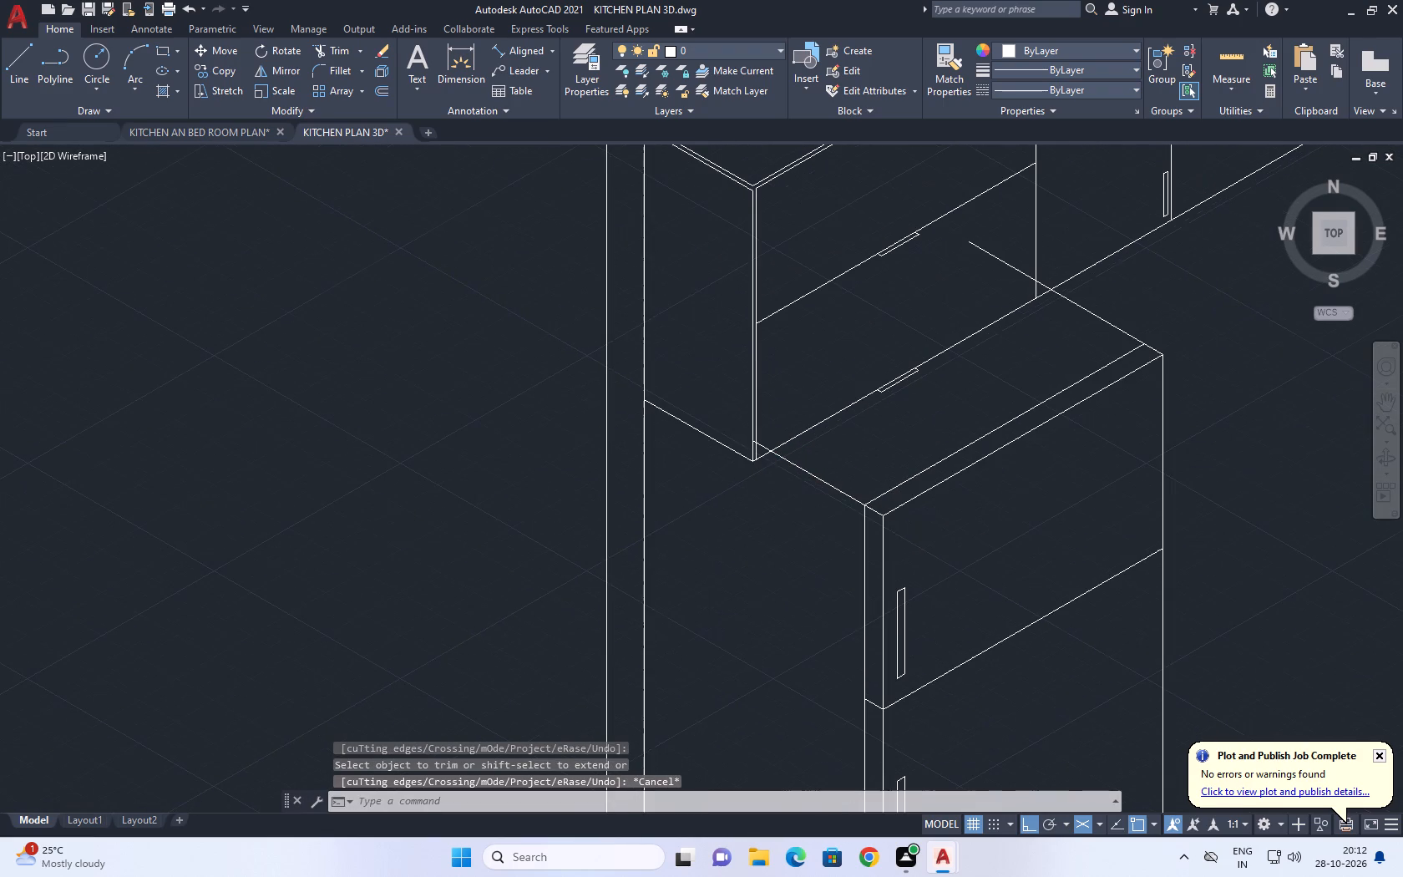
pyautogui.write('TR')
pyautogui.press('space')
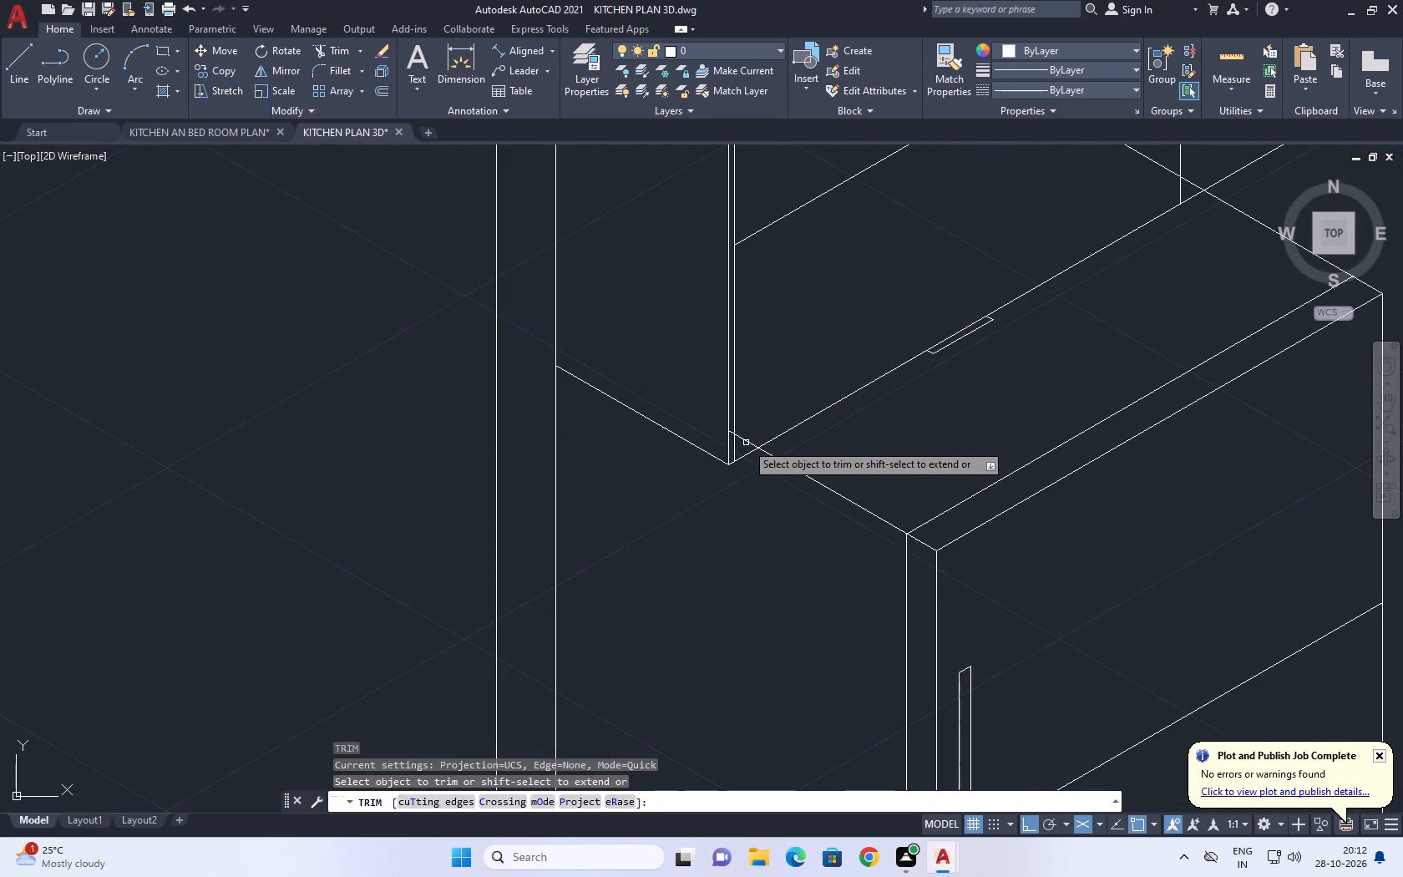
pyautogui.click(746, 440)
pyautogui.scroll(3, 743, 440)
pyautogui.click(712, 415)
pyautogui.scroll(-5, 744, 475)
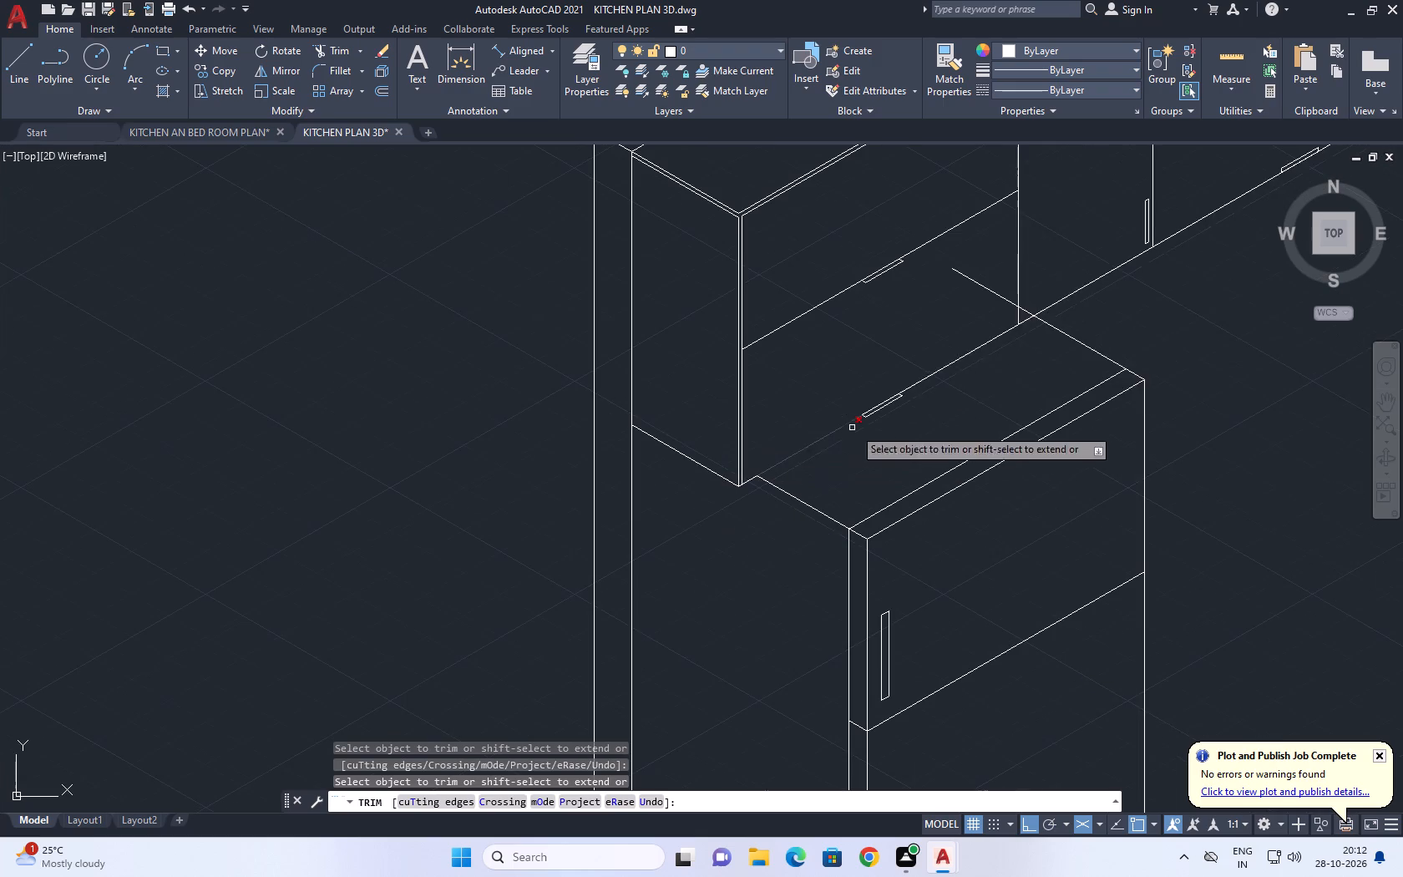
pyautogui.click(999, 291)
pyautogui.click(957, 314)
pyautogui.scroll(2, 995, 308)
pyautogui.click(1057, 315)
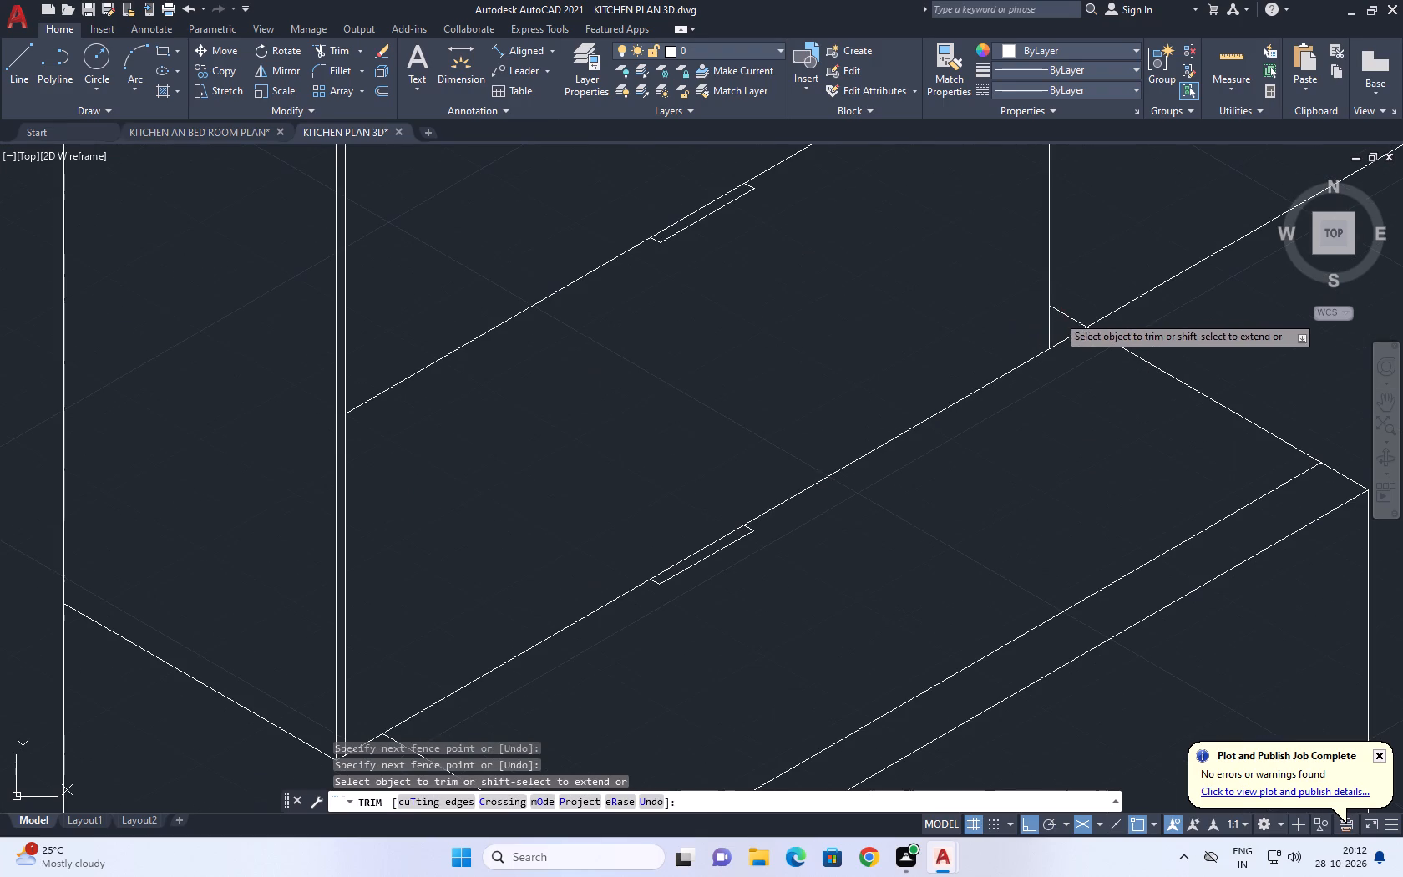
pyautogui.click(1064, 309)
pyautogui.scroll(-6, 1041, 320)
pyautogui.press('Escape')
# Draw a vertical line from the end upper cabinet's bottom front corner down past the refrigerator unit's bottom side edge.
pyautogui.scroll(2, 959, 489)
pyautogui.moveTo(980, 291); pyautogui.dragTo(980, 338, button='middle')
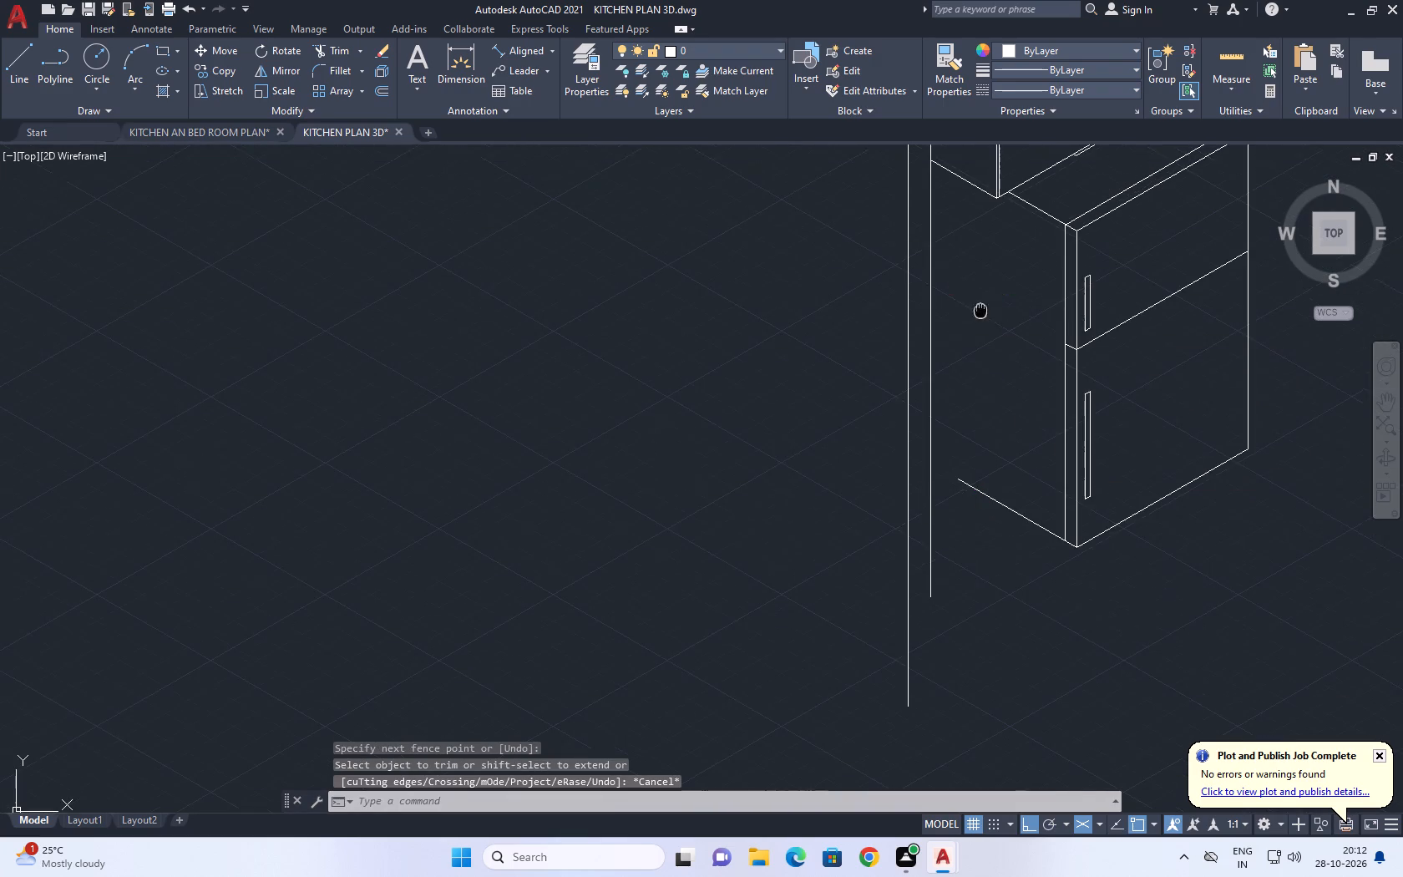
pyautogui.moveTo(980, 338); pyautogui.dragTo(985, 405, button='middle')
pyautogui.write('L')
pyautogui.press('space')
pyautogui.scroll(1, 1005, 295)
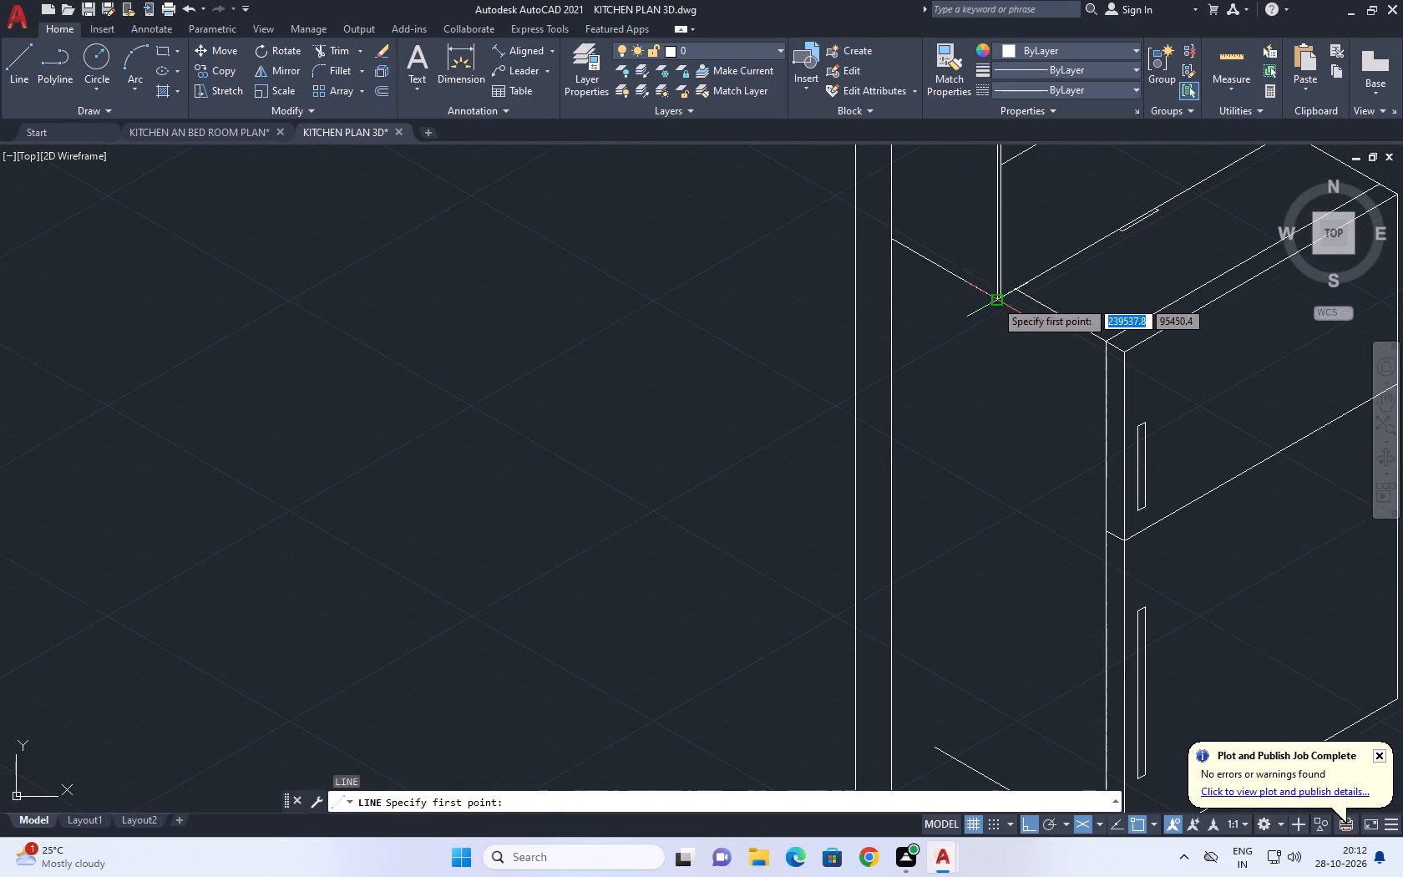
pyautogui.click(995, 300)
pyautogui.moveTo(961, 549); pyautogui.dragTo(957, 412, button='middle')
pyautogui.press('F5')
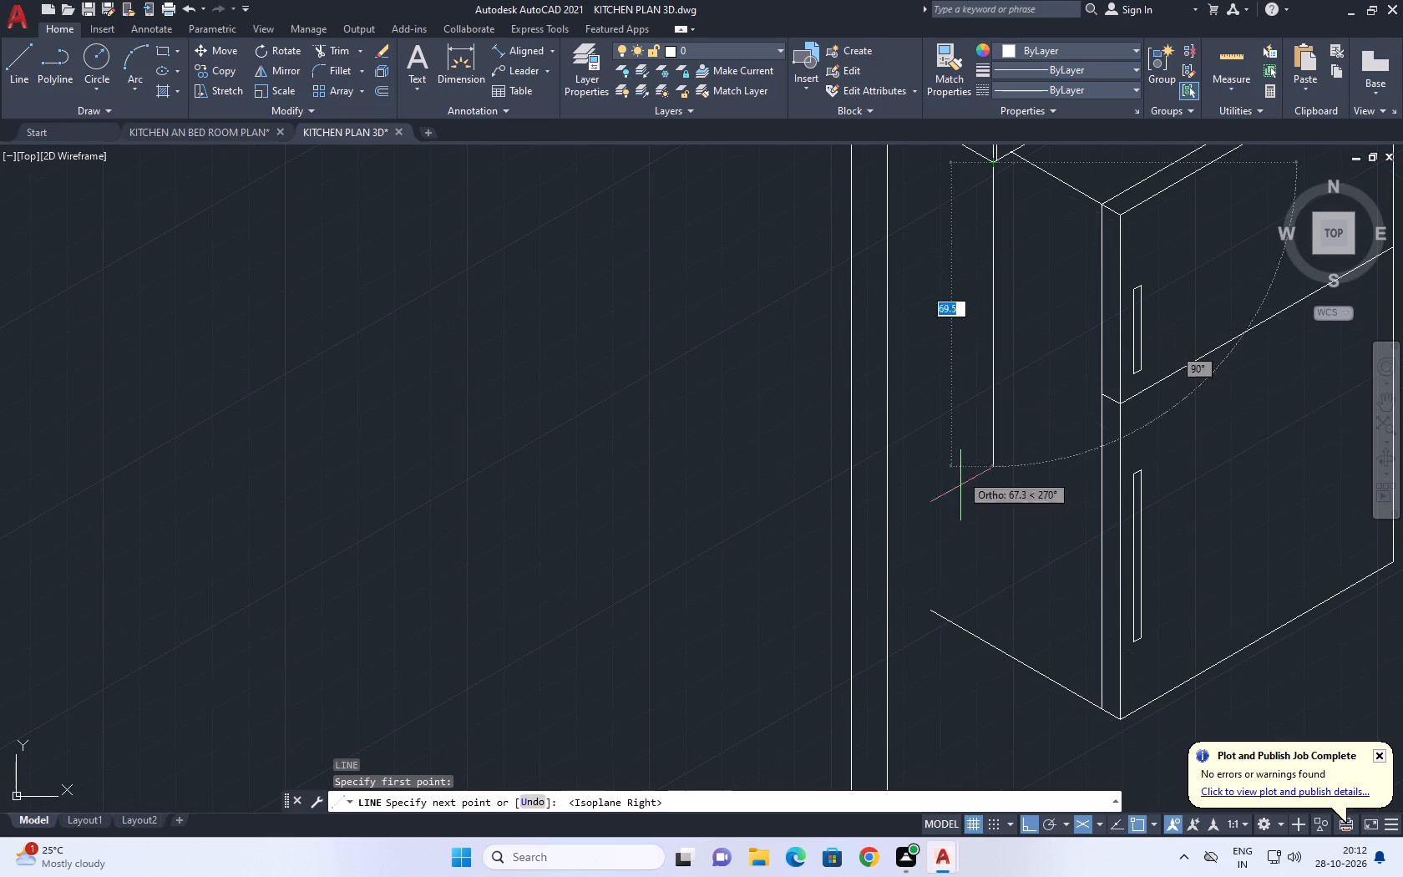
pyautogui.click(974, 687)
pyautogui.press('Escape')
# Trim the new vertical line and the refrigerator unit's bottom side edge where they extend past each other at the rear bottom corner.
pyautogui.write('TR')
pyautogui.press('space')
pyautogui.click(956, 580)
pyautogui.click(950, 659)
pyautogui.click(1018, 686)
pyautogui.click(959, 649)
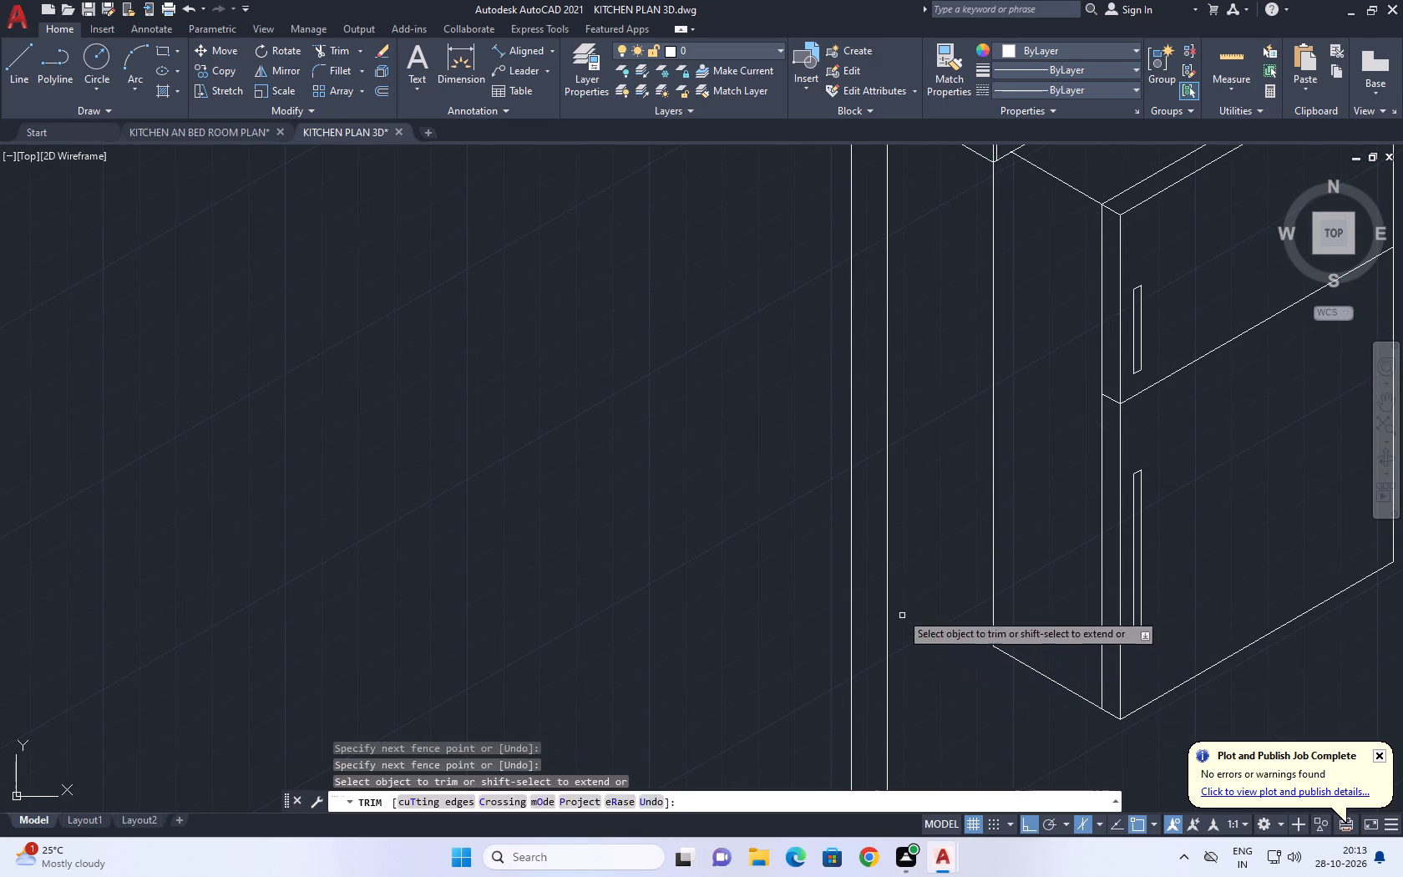
pyautogui.press('Escape')
# Draw a line from the refrigerator unit's top front corner away from the end cabinet along the 30° isometric direction.
pyautogui.scroll(-2, 881, 588)
pyautogui.moveTo(1018, 543); pyautogui.dragTo(998, 570, button='middle')
pyautogui.scroll(2, 928, 443)
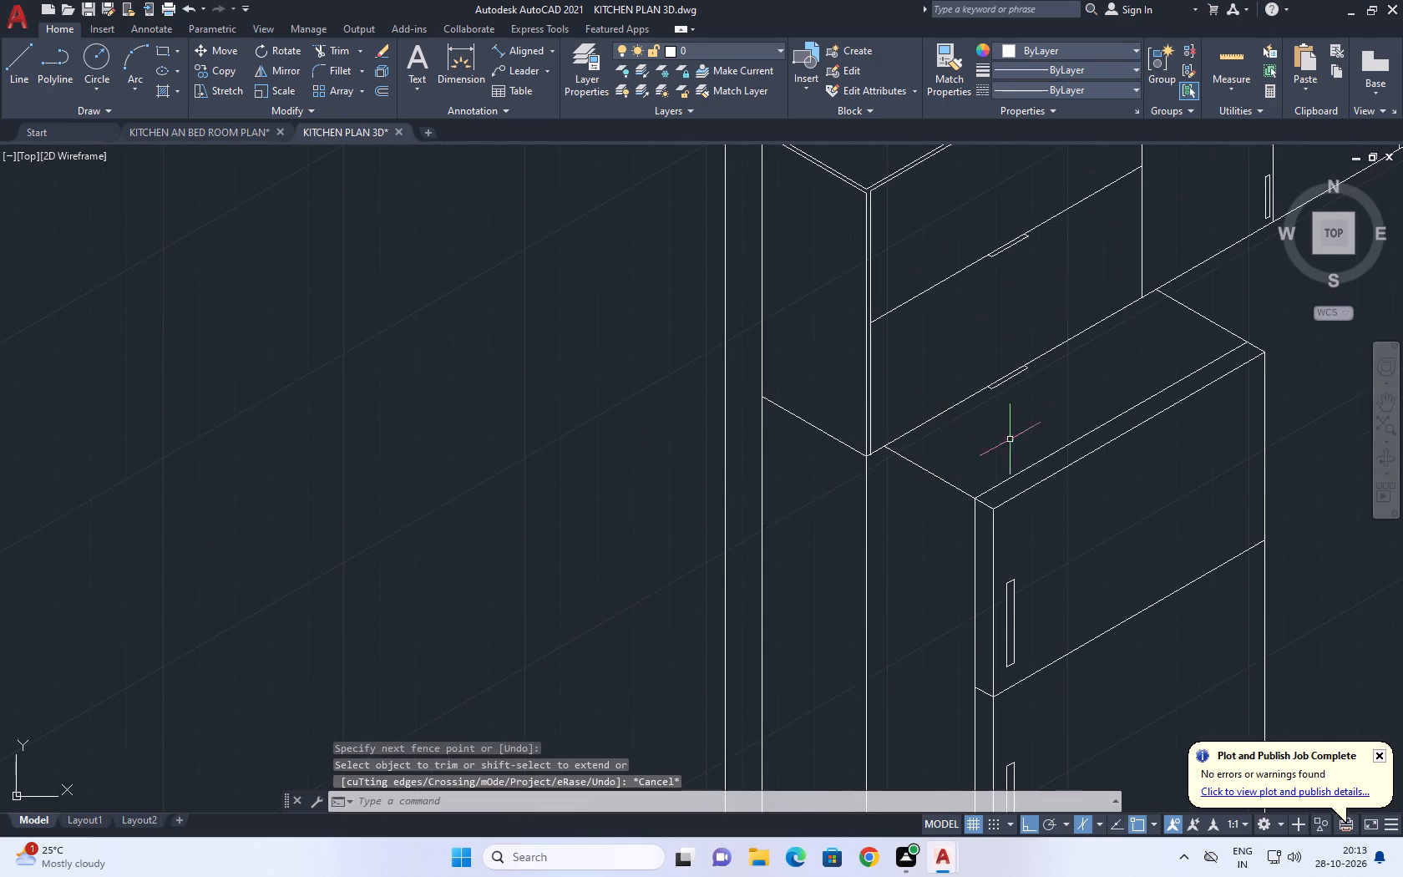
pyautogui.moveTo(1044, 436); pyautogui.dragTo(719, 470, button='middle')
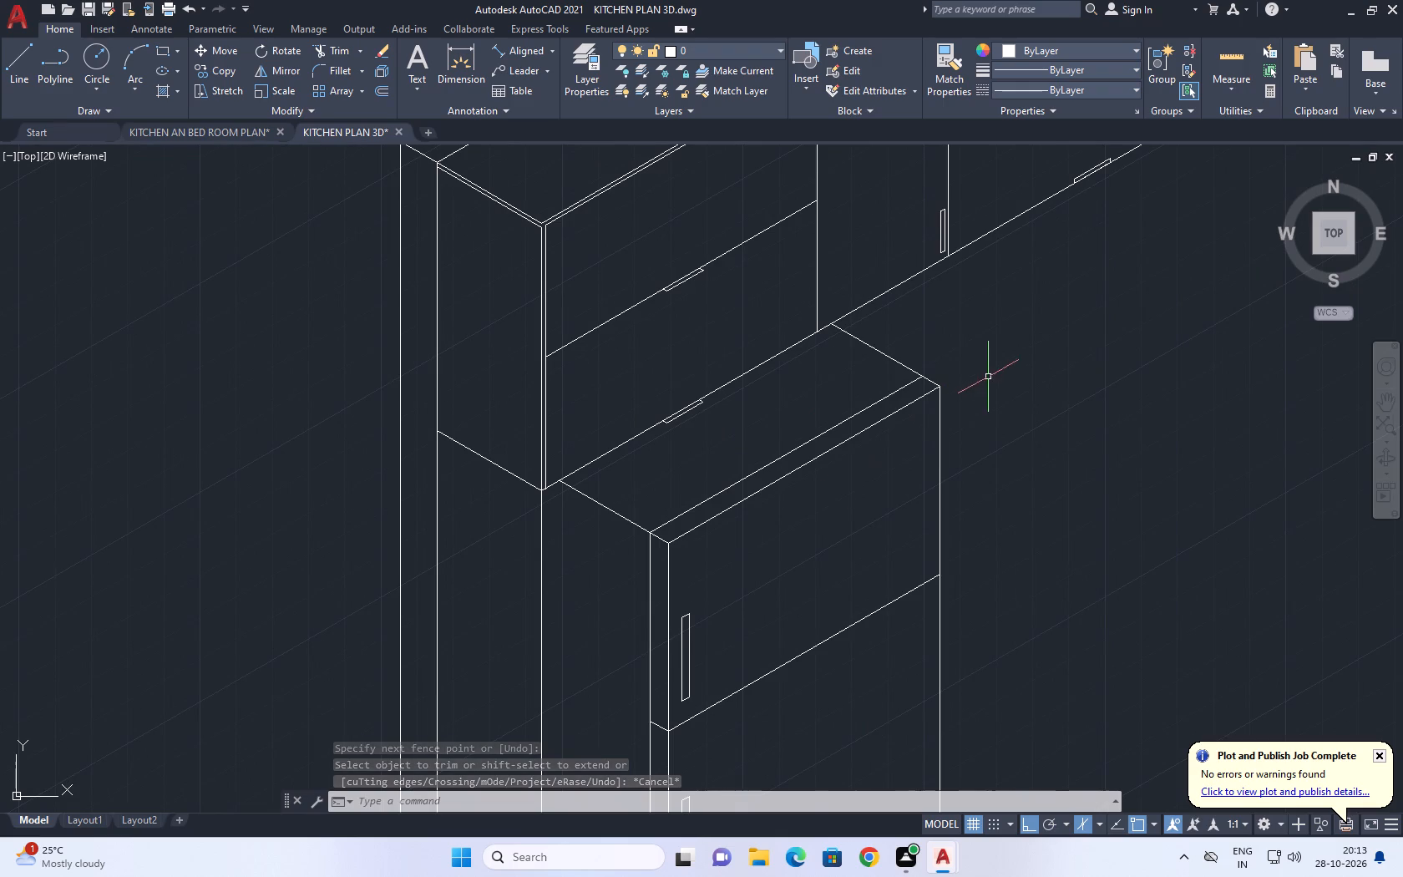
pyautogui.scroll(5, 555, 496)
pyautogui.scroll(-8, 486, 470)
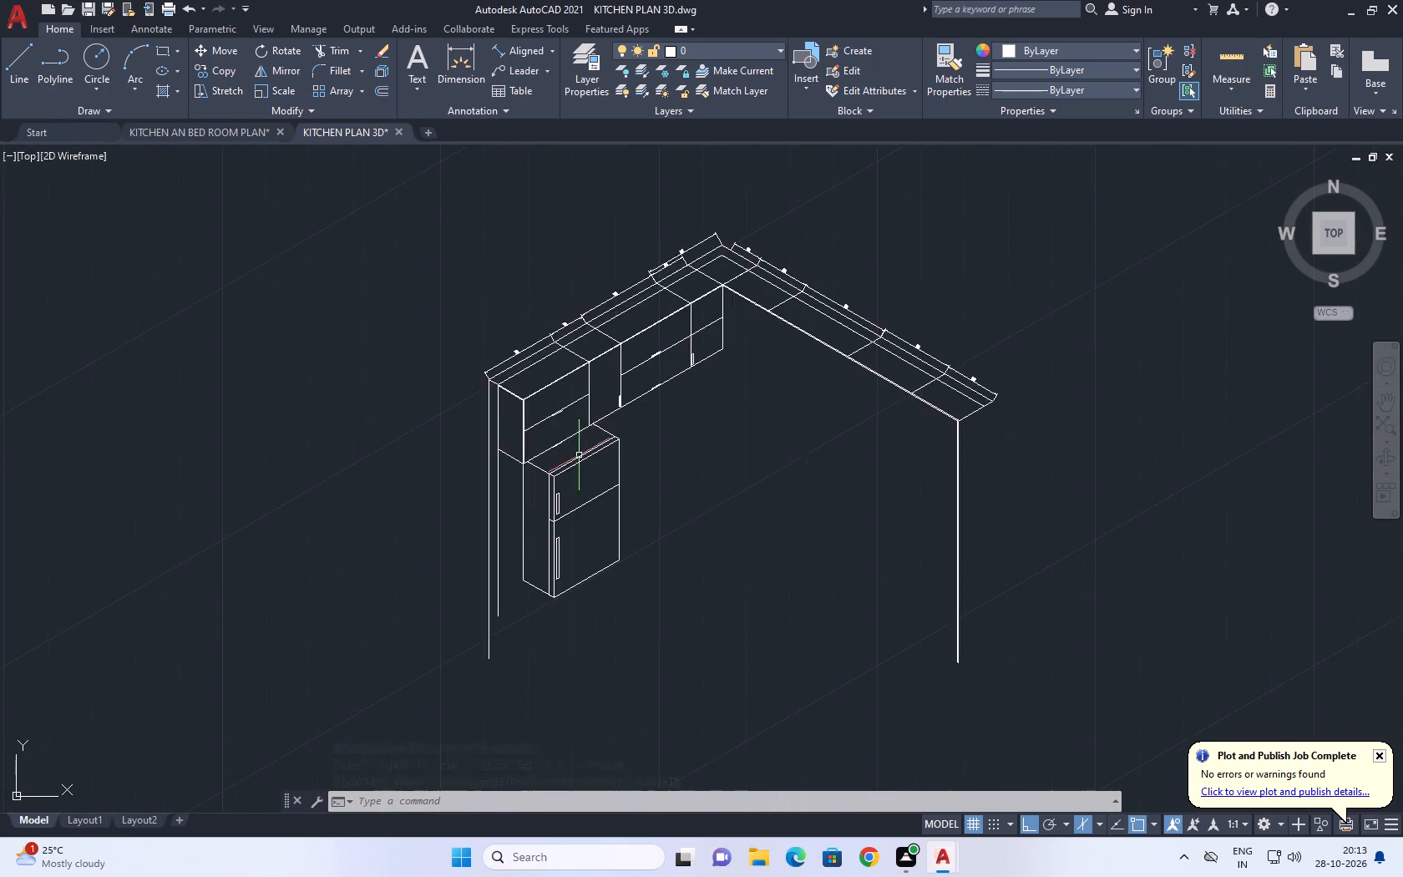
pyautogui.moveTo(651, 413); pyautogui.dragTo(602, 459, button='middle')
pyautogui.scroll(4, 555, 468)
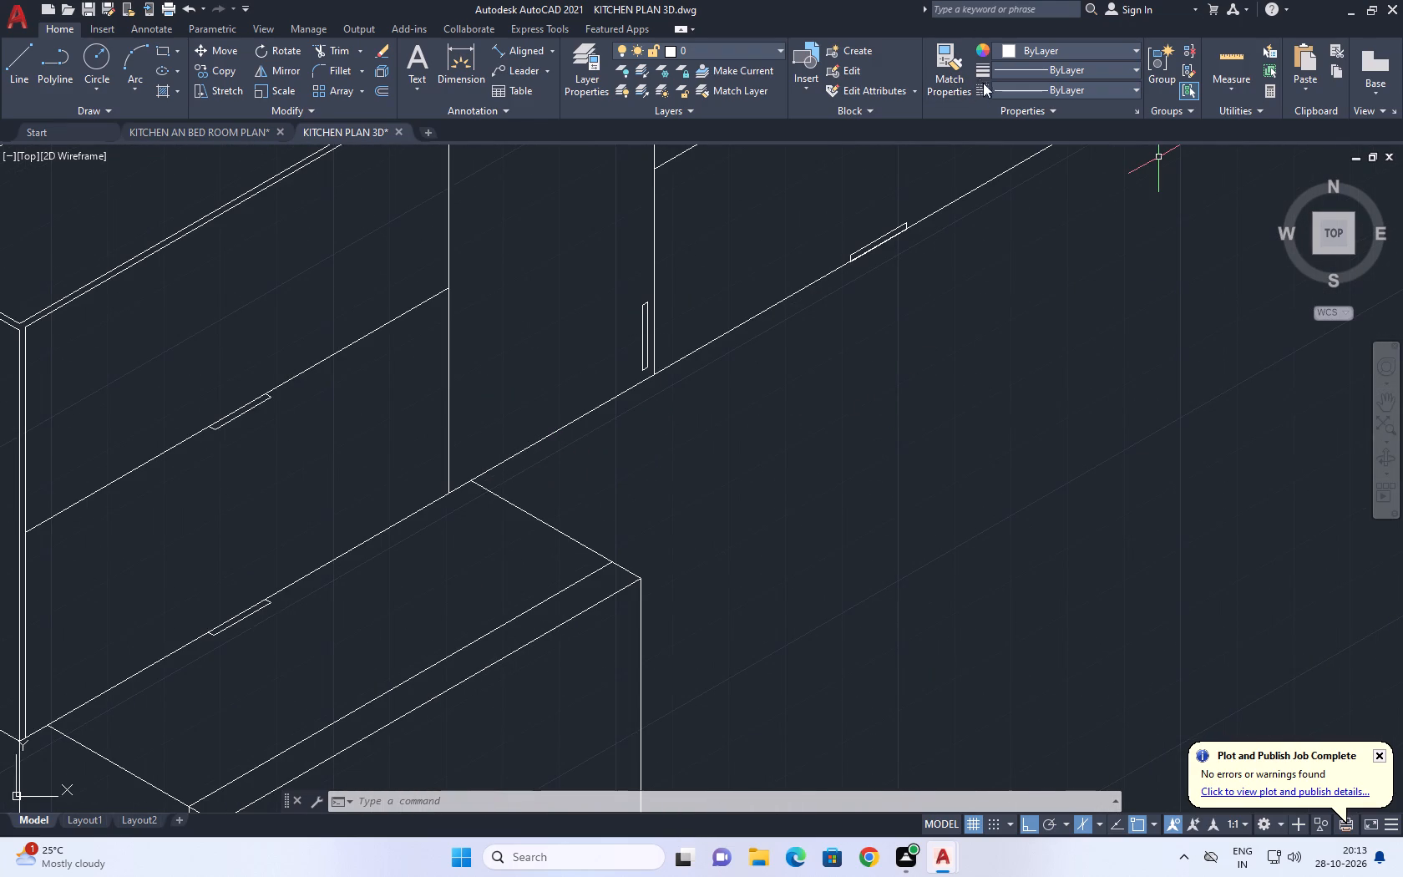
pyautogui.moveTo(771, 522); pyautogui.dragTo(704, 533, button='middle')
pyautogui.scroll(1, 706, 534)
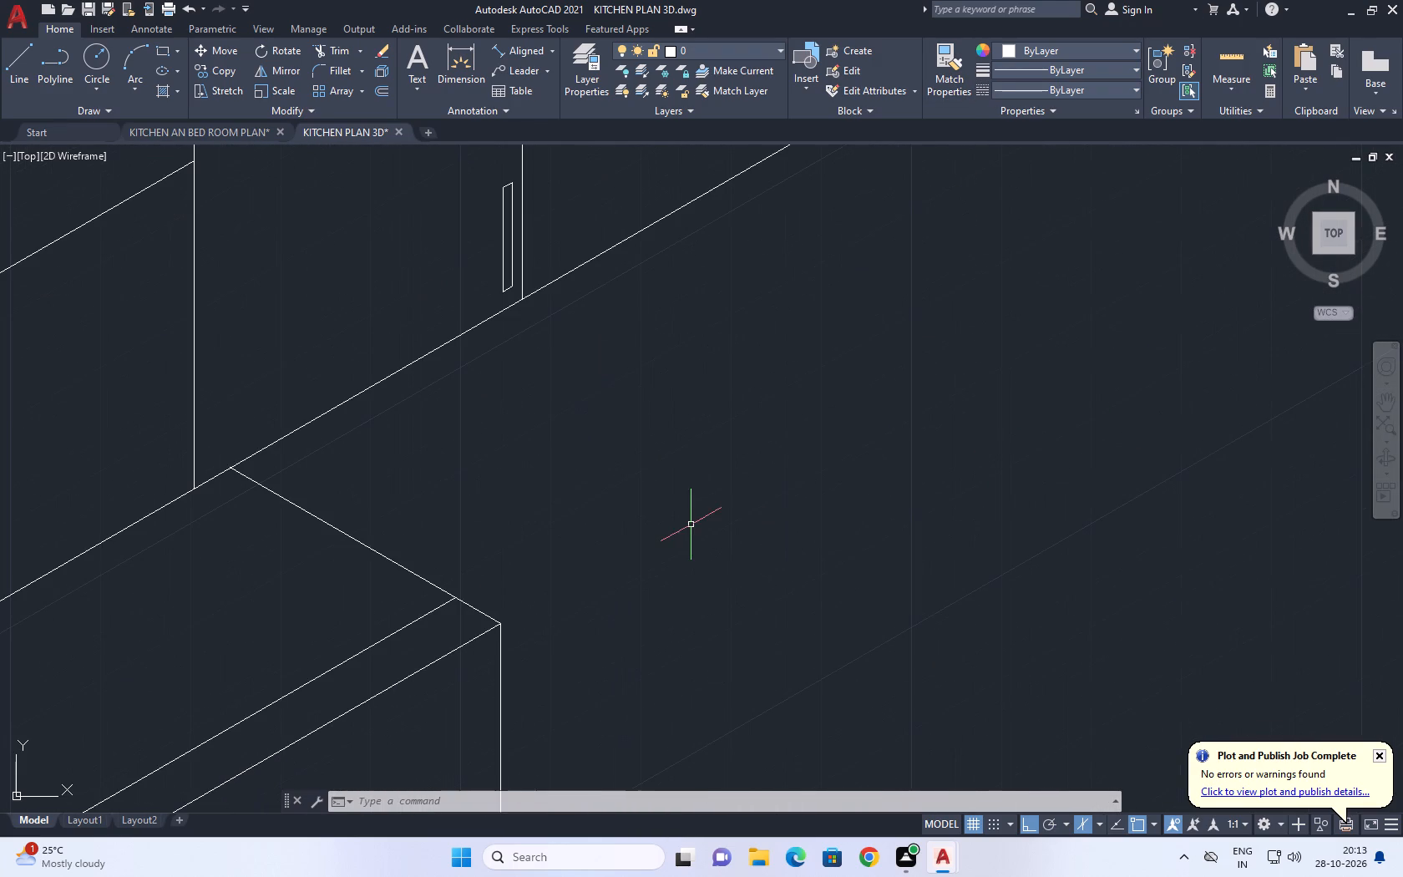
pyautogui.write('L')
pyautogui.press('space')
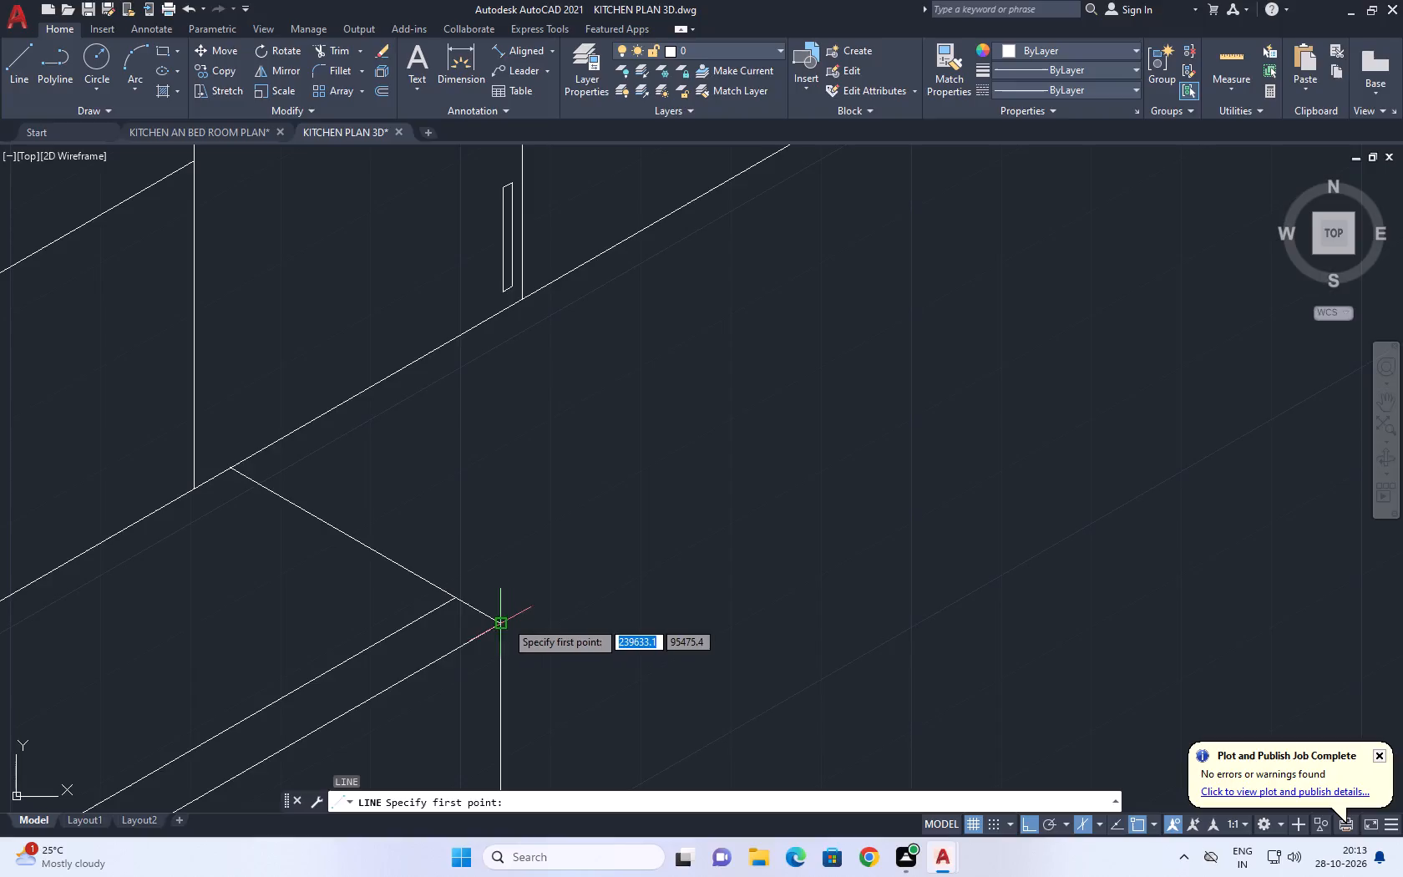
pyautogui.click(499, 626)
pyautogui.scroll(-3, 691, 560)
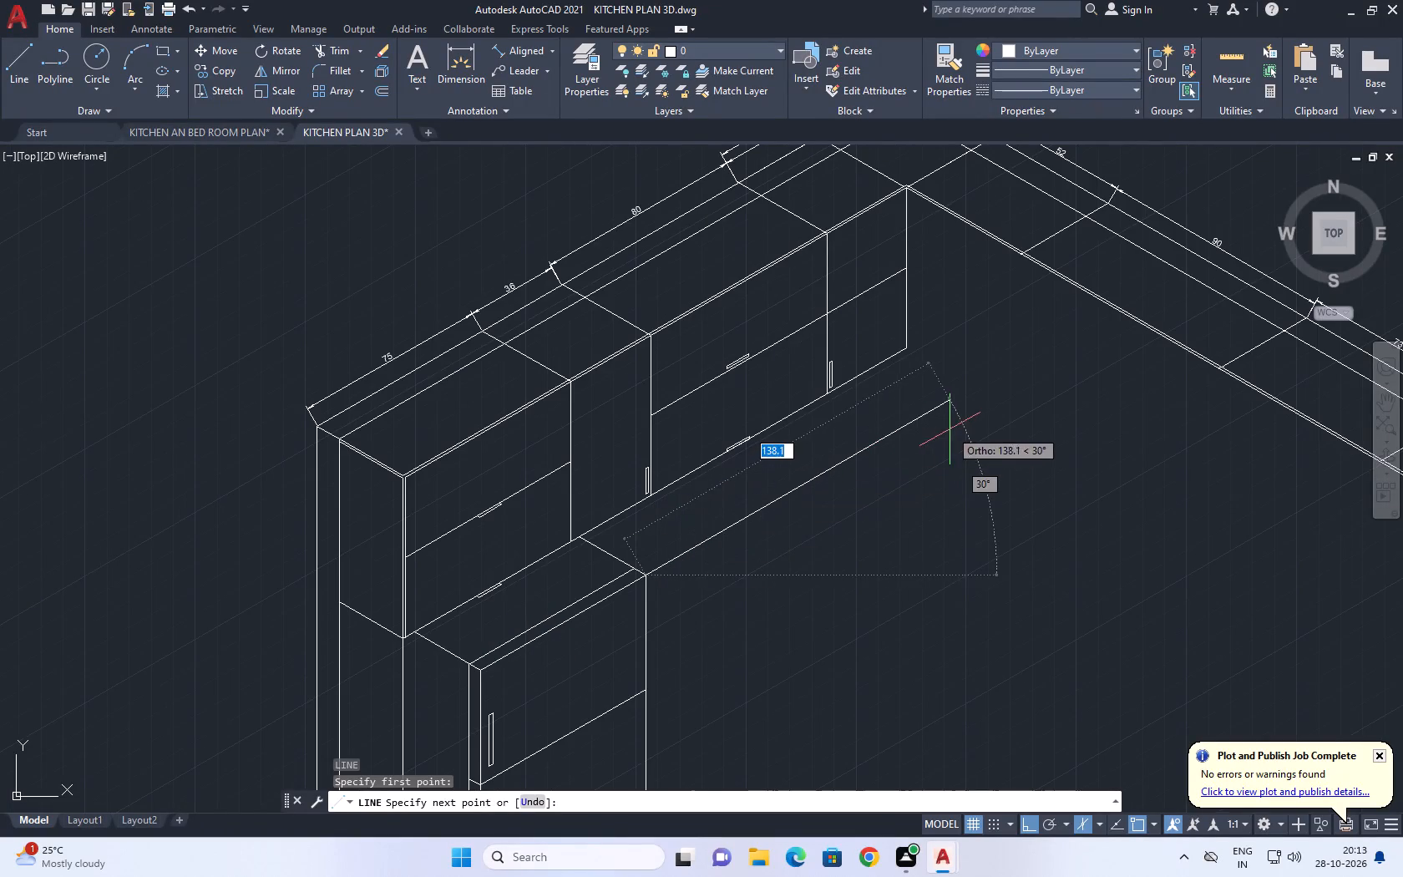
pyautogui.click(982, 389)
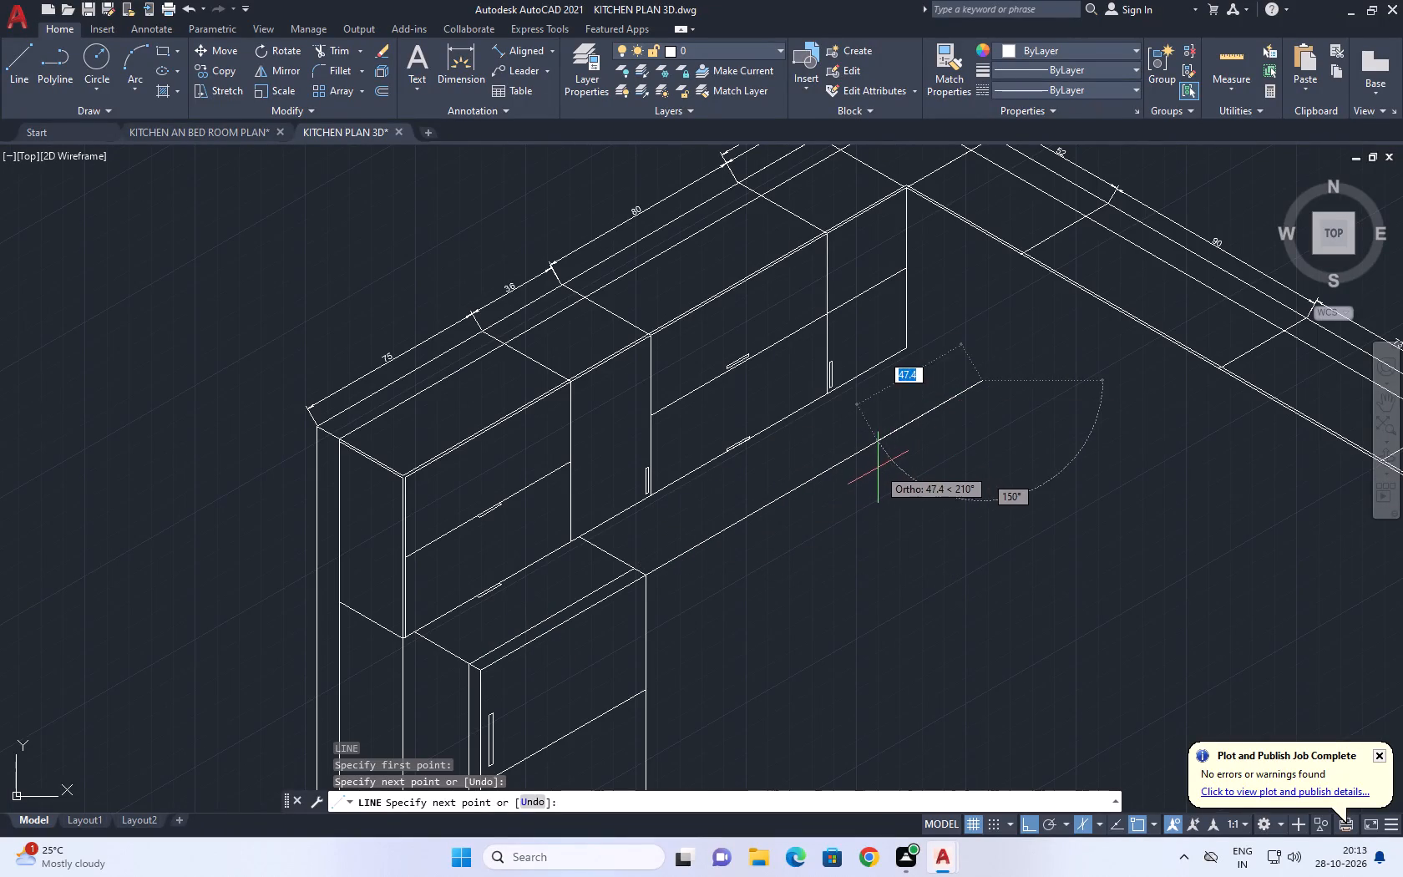
pyautogui.press('space')
# Draw a second 30° isometric line from the refrigerator's door division at its front vertical edge, parallel to the first.
pyautogui.moveTo(742, 515); pyautogui.dragTo(741, 393, button='middle')
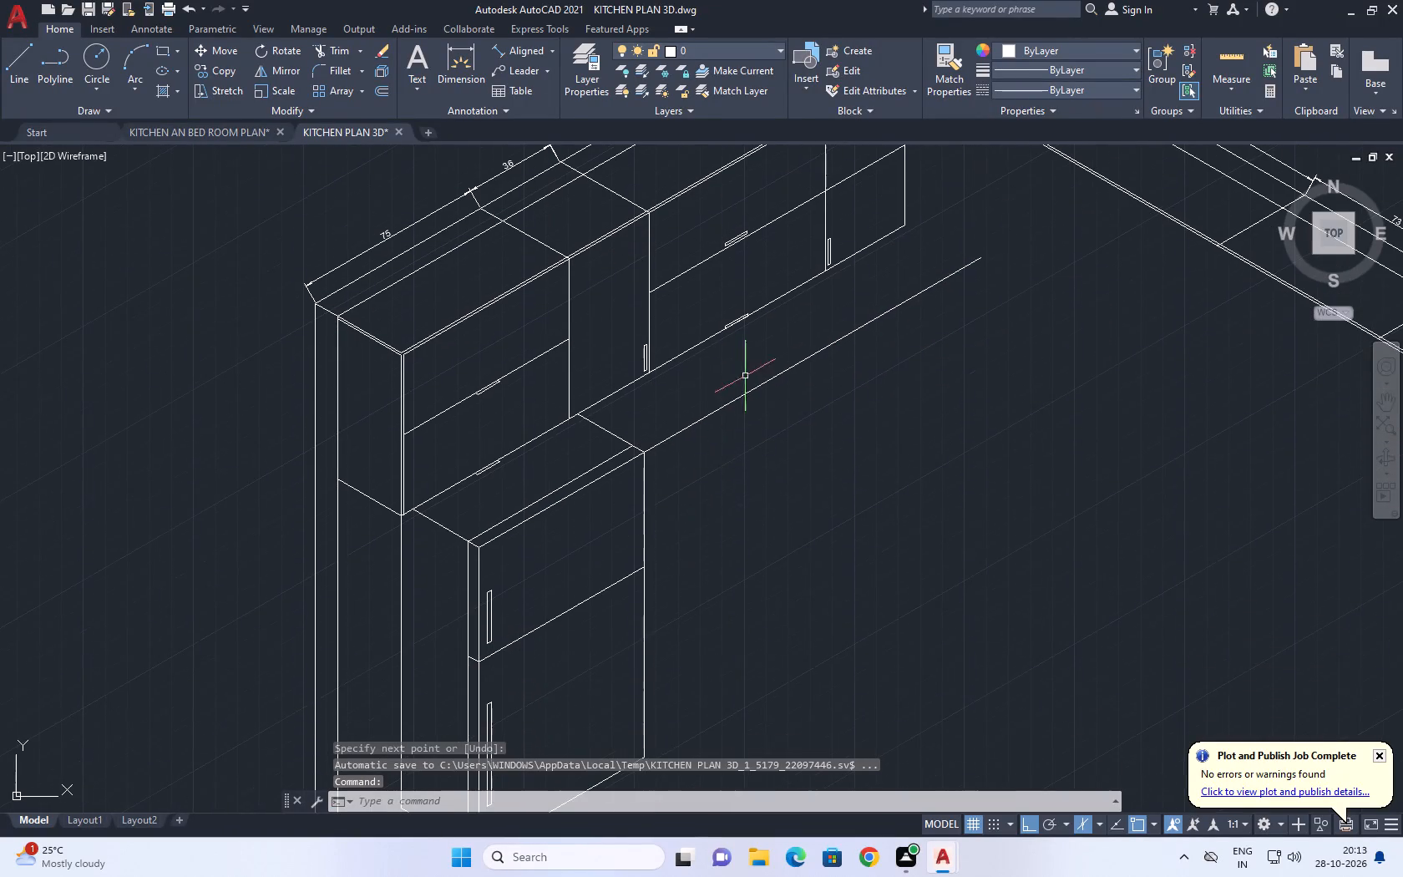
pyautogui.middleClick(697, 522)
pyautogui.write('L')
pyautogui.press('space')
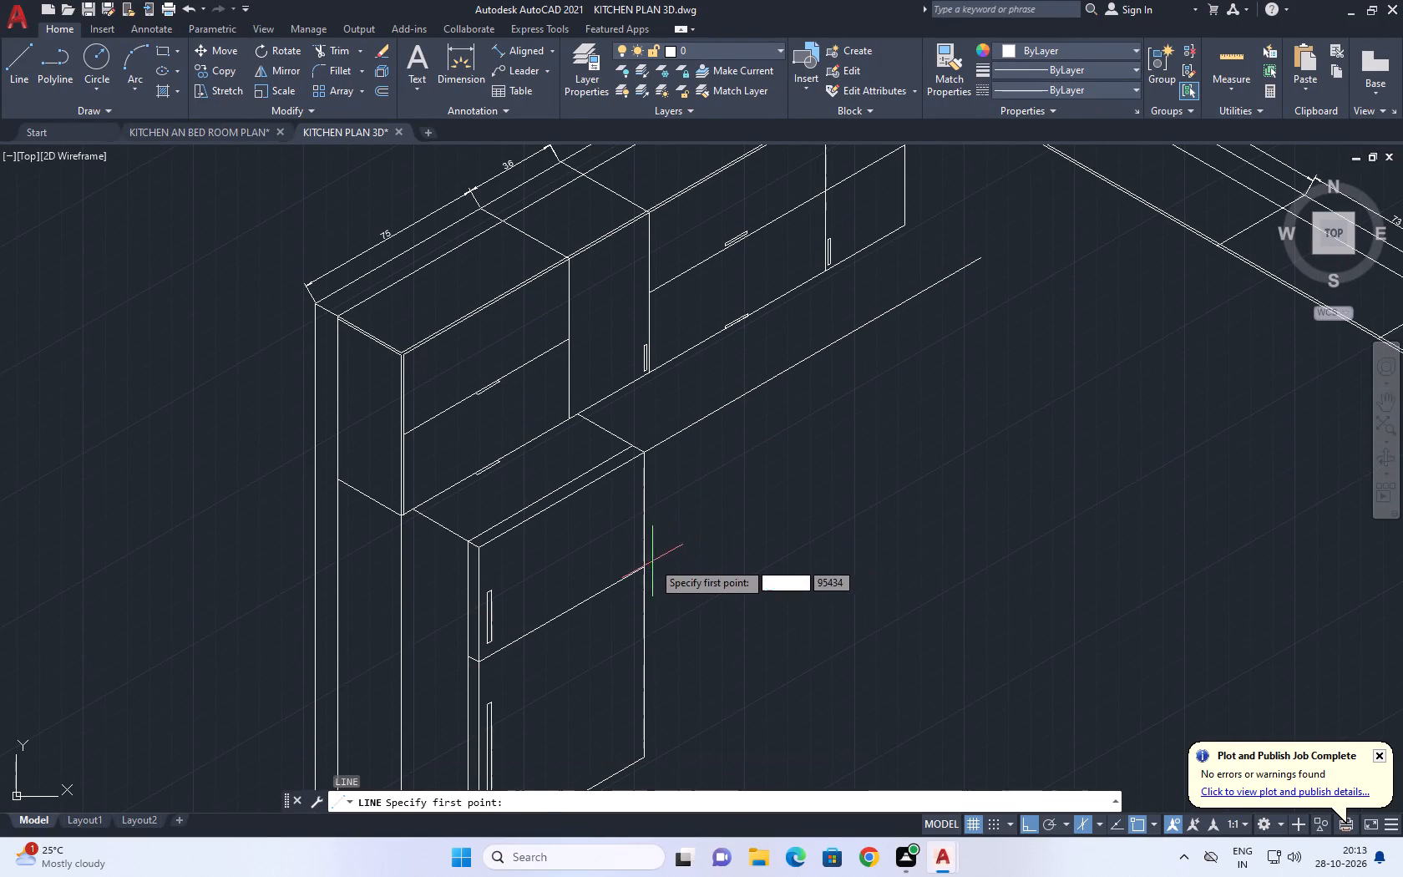
pyautogui.click(646, 566)
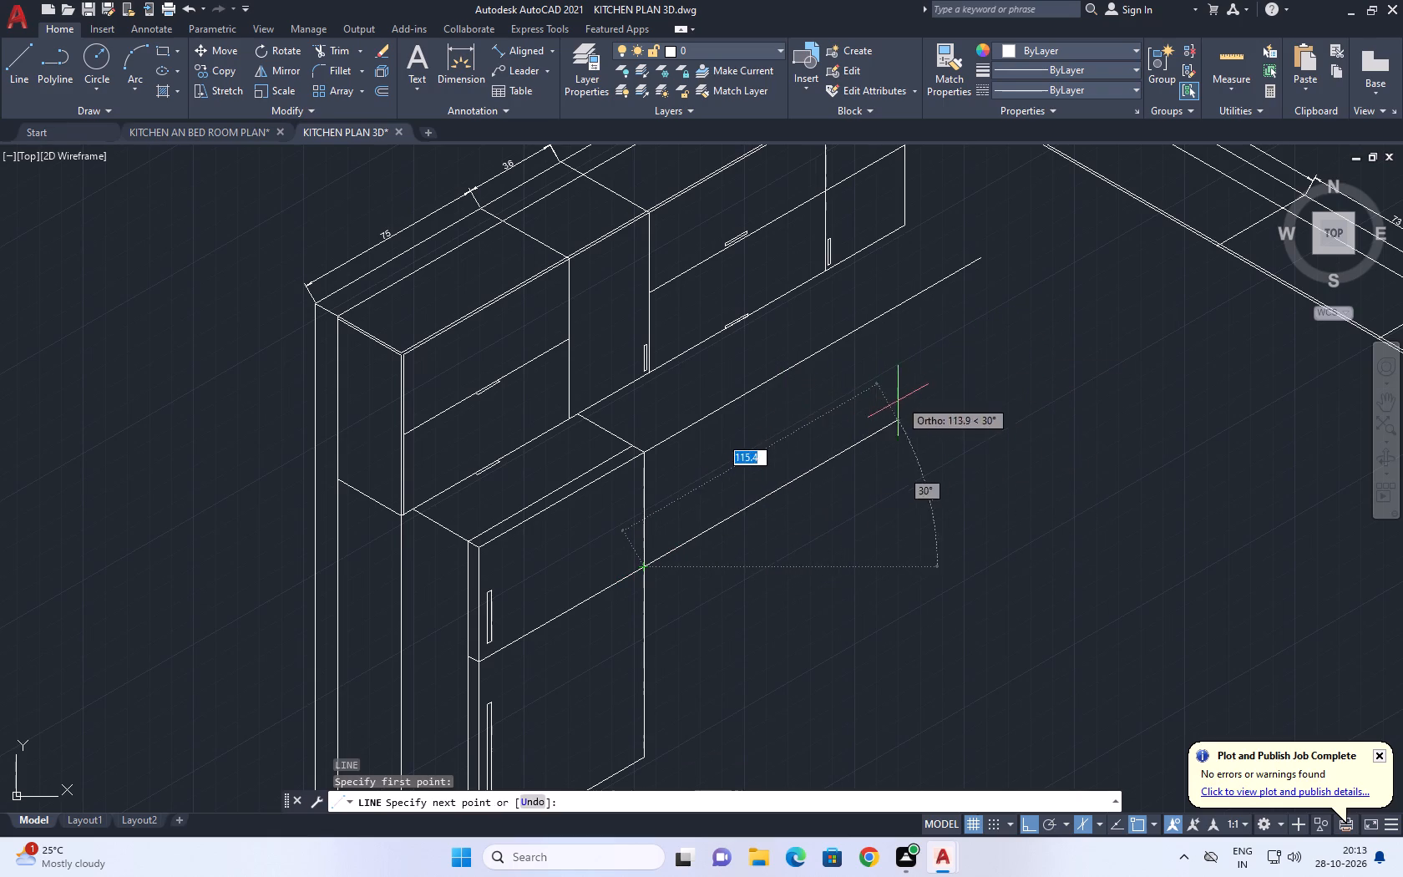
pyautogui.click(1051, 353)
pyautogui.press('Escape')
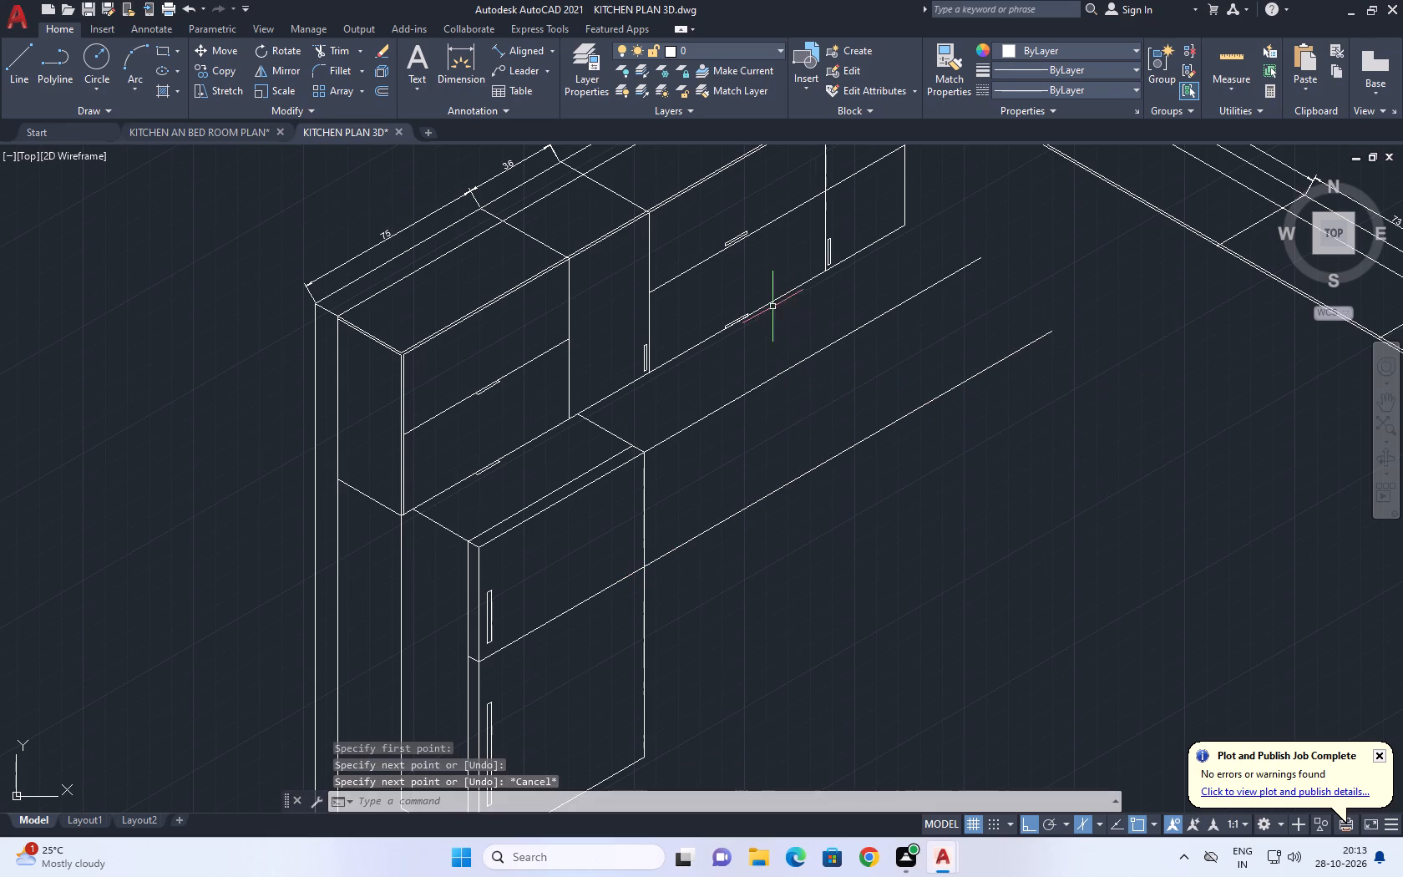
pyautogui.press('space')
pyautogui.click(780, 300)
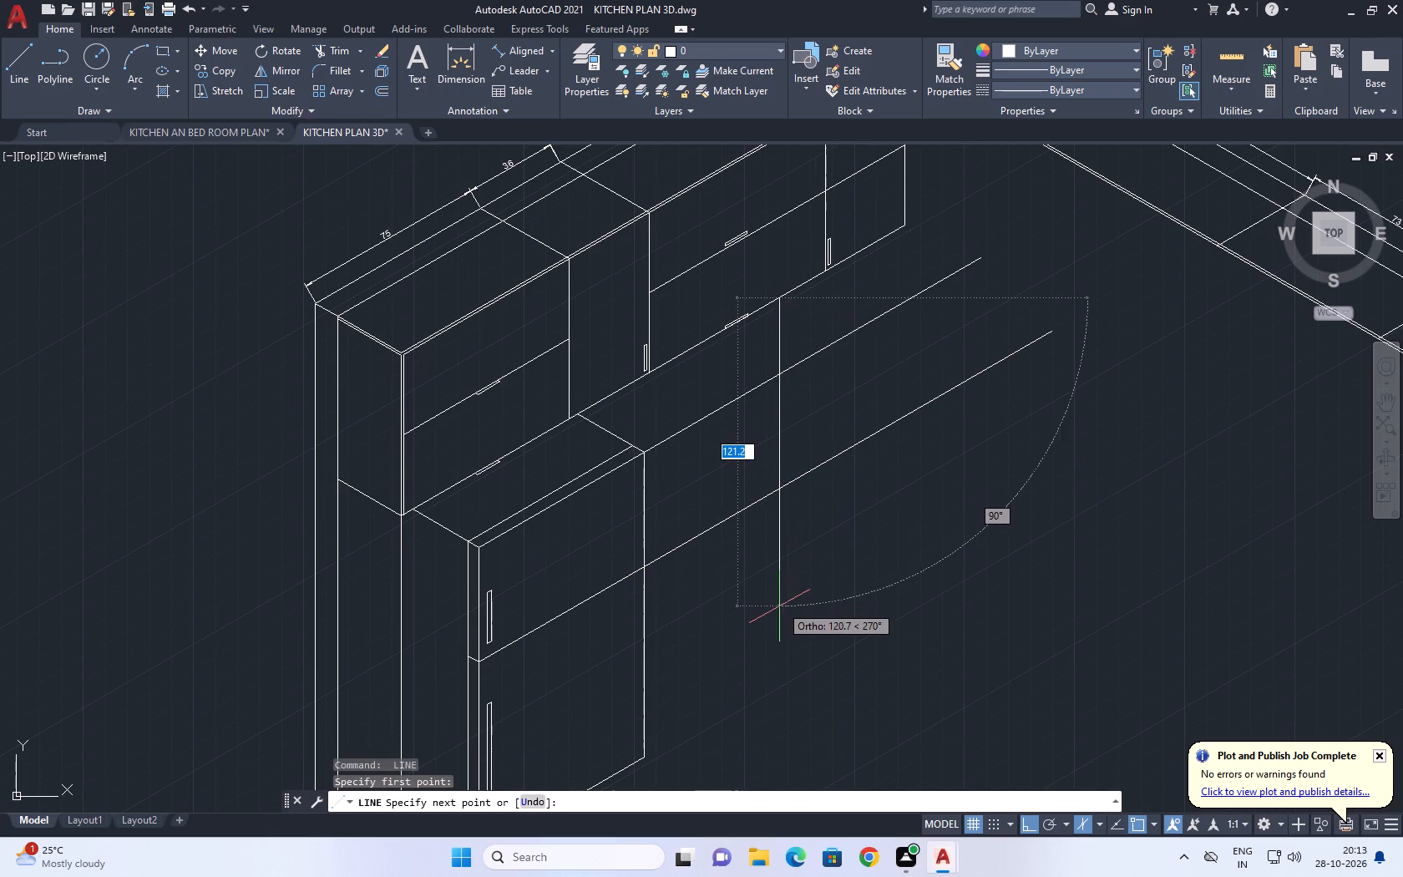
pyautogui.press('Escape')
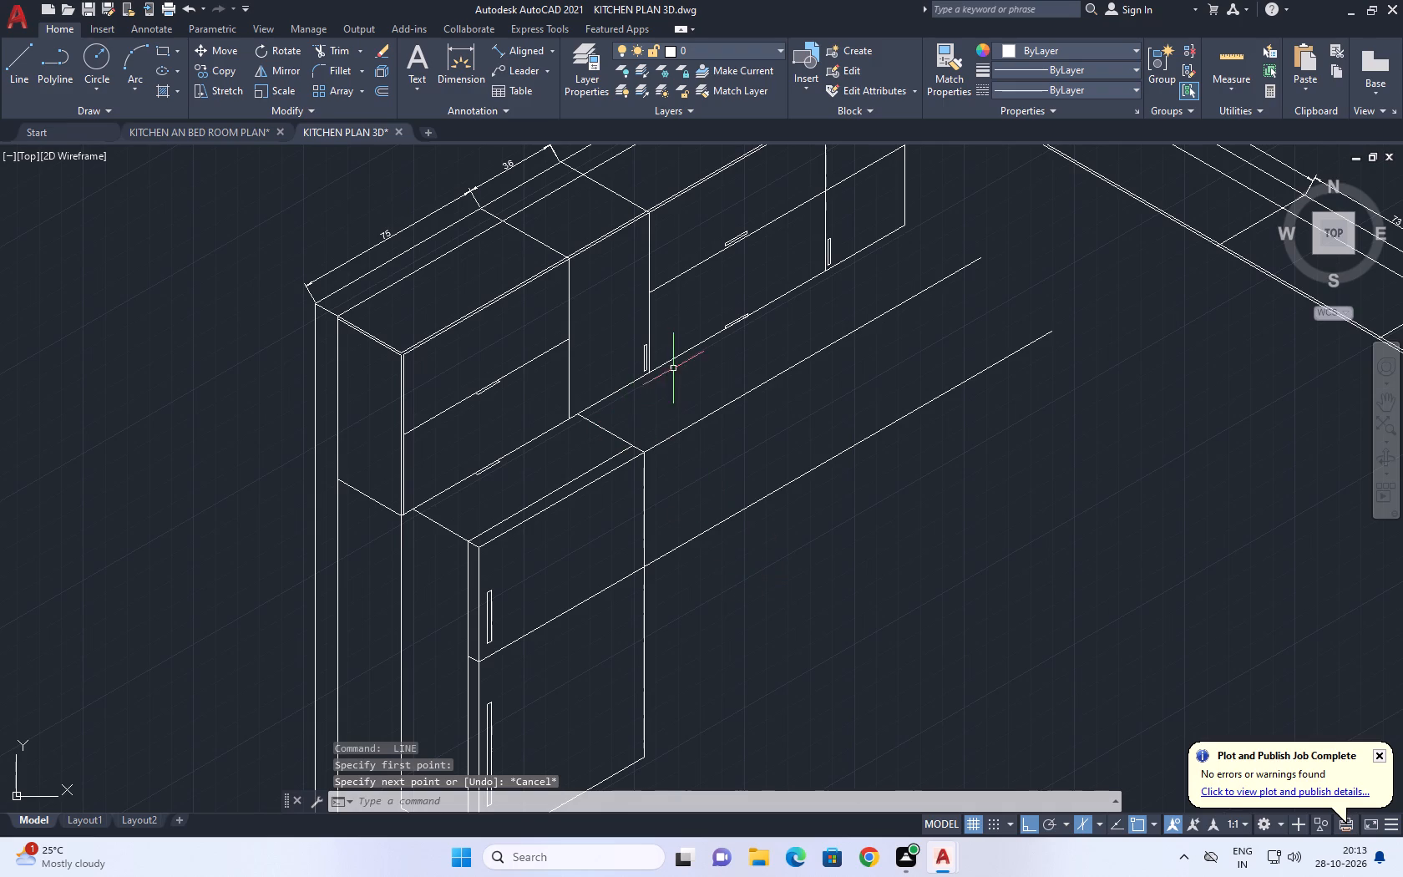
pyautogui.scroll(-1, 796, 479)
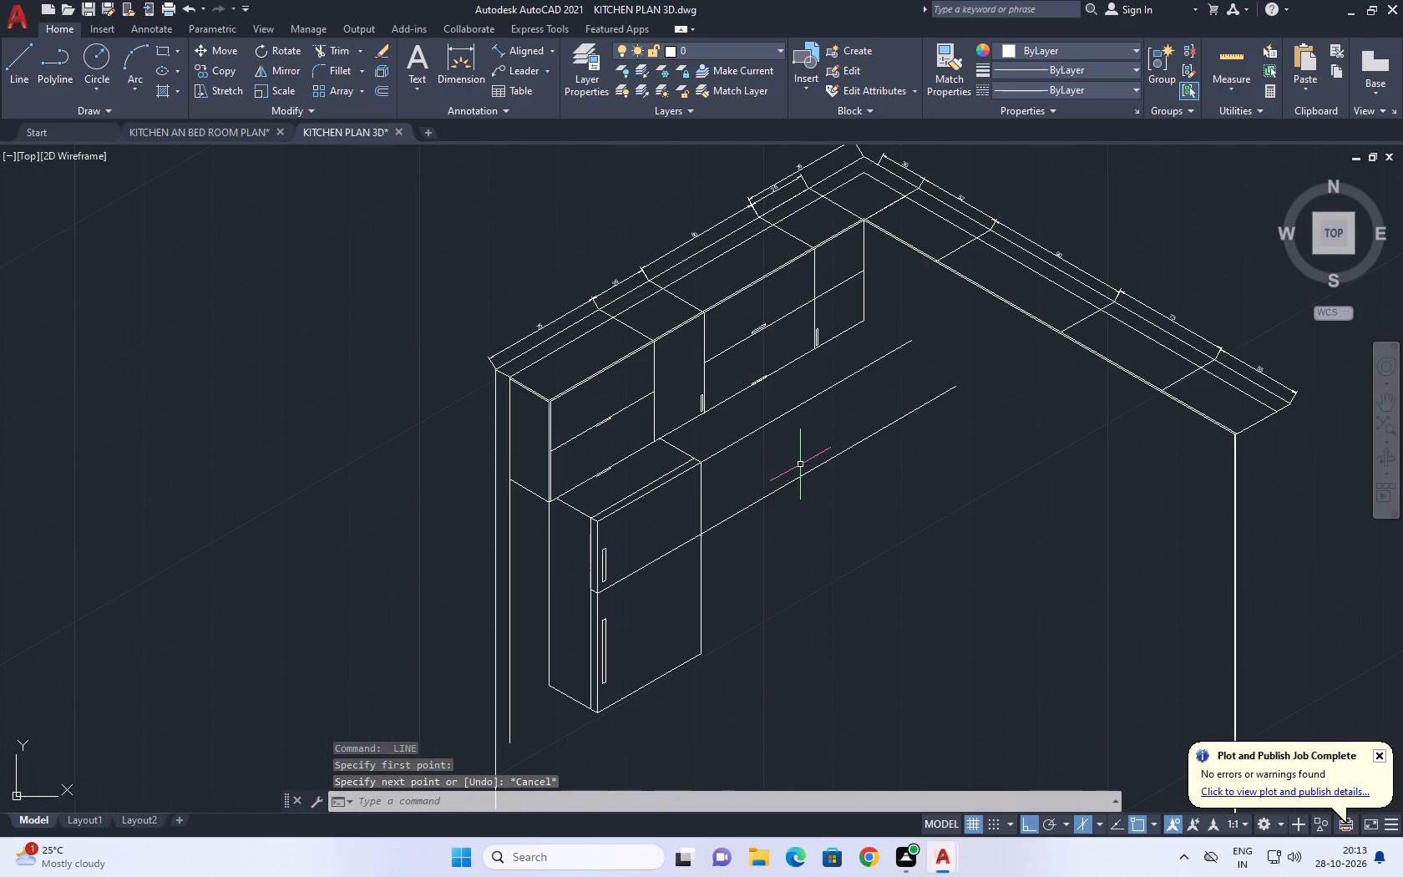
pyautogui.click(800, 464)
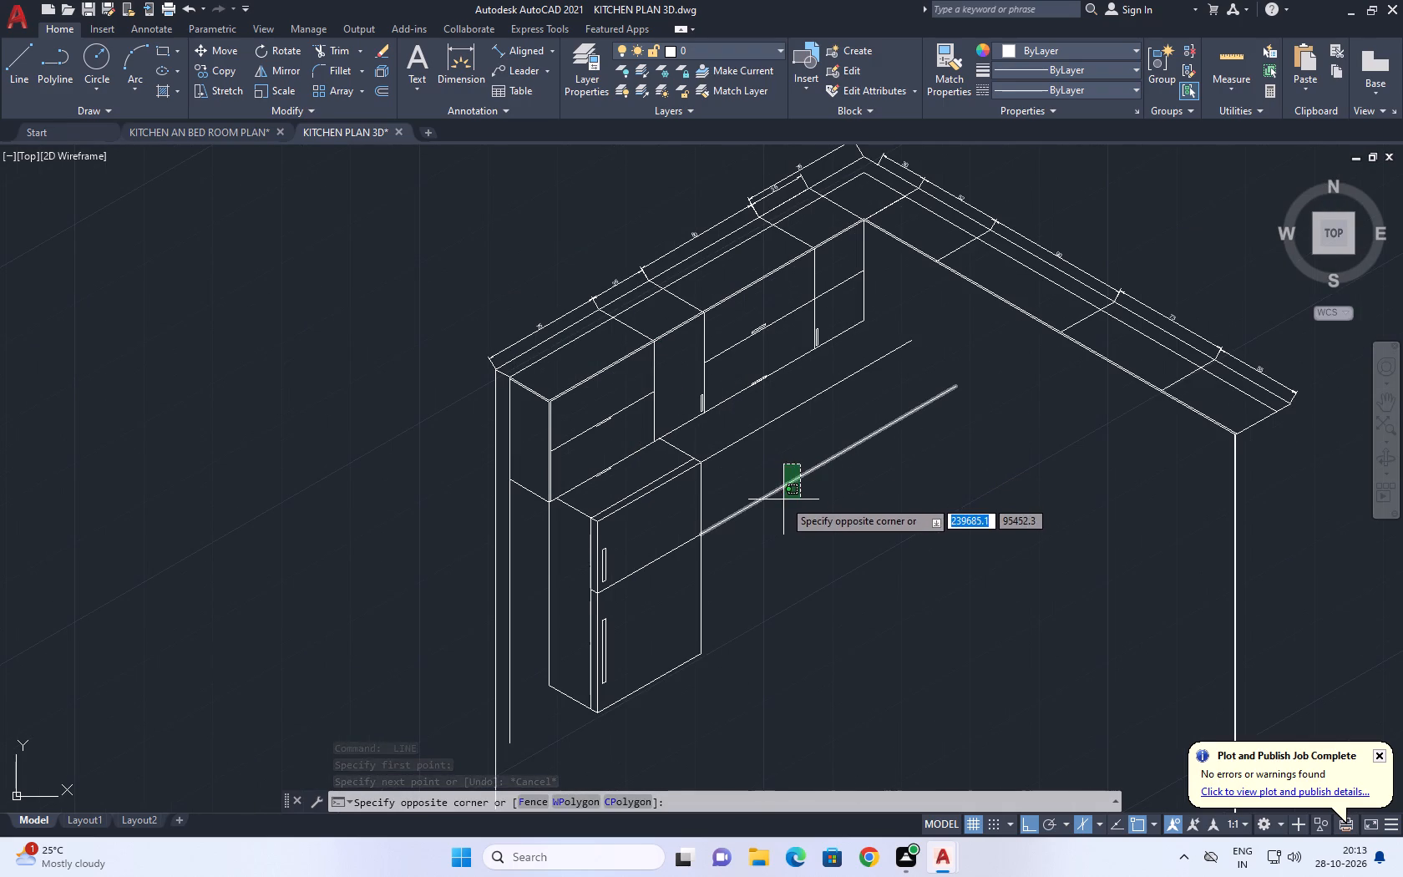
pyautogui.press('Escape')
# Draw a vertical line down from the adjoining wall's front edge at the 30/52 division, continuing at 150° across the upper 30° line.
pyautogui.moveTo(855, 391); pyautogui.dragTo(884, 436, button='middle')
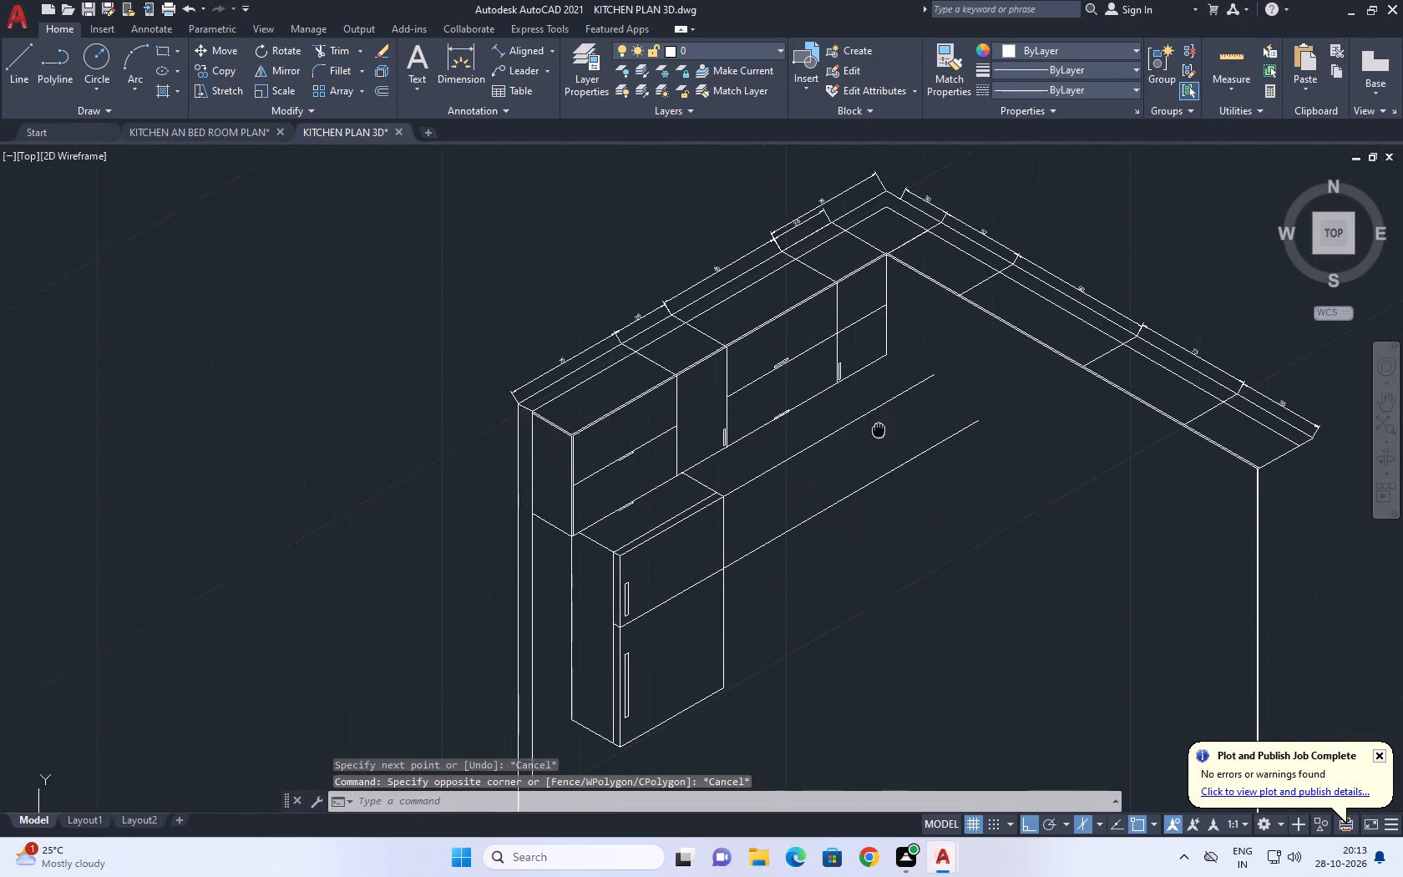
pyautogui.moveTo(884, 436); pyautogui.dragTo(916, 477, button='middle')
pyautogui.scroll(3, 929, 342)
pyautogui.moveTo(929, 331); pyautogui.dragTo(902, 475, button='middle')
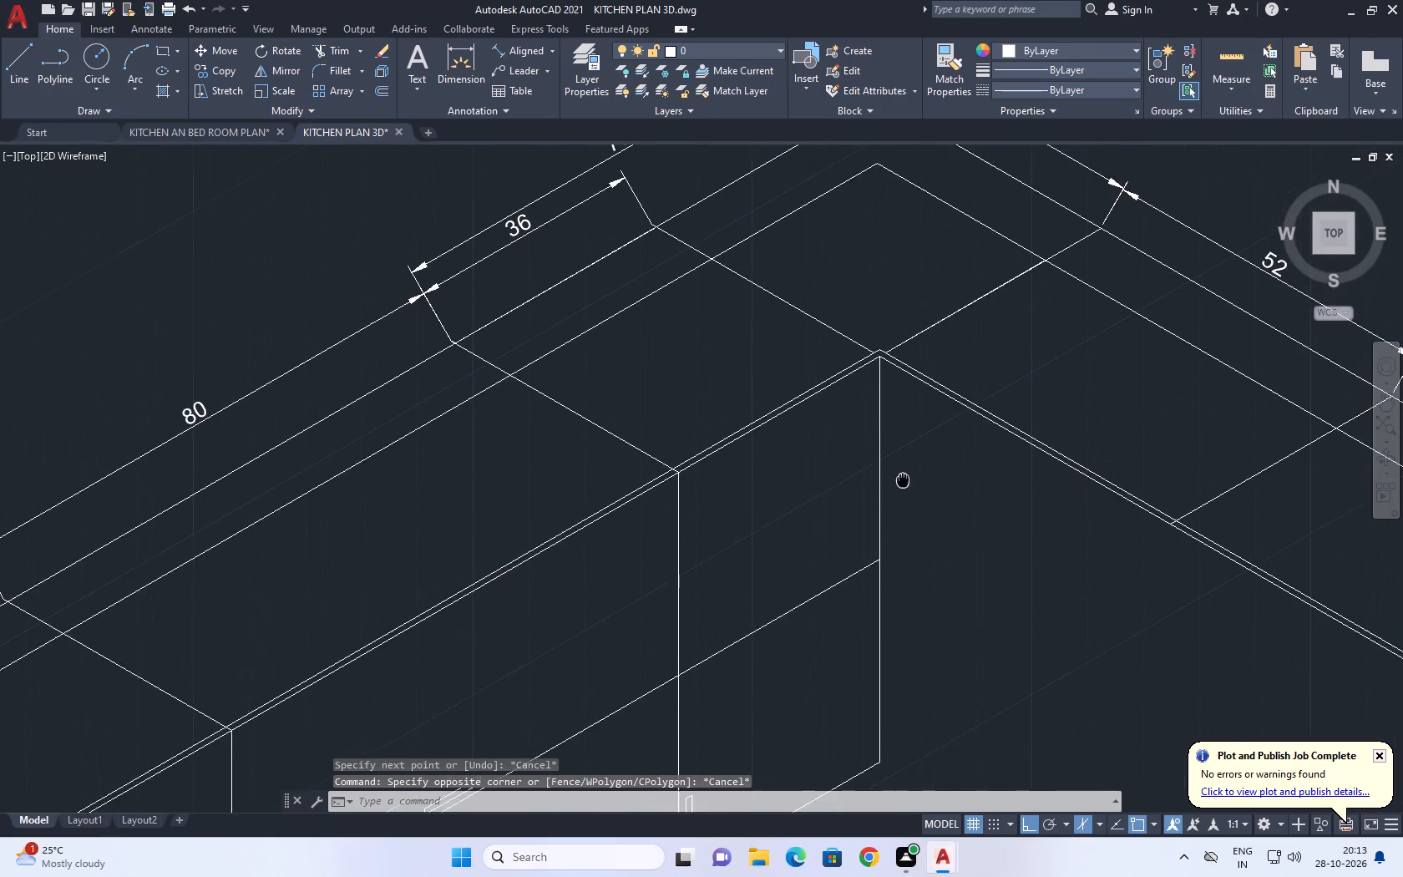
pyautogui.moveTo(902, 475); pyautogui.dragTo(886, 395, button='middle')
pyautogui.scroll(-4, 886, 395)
pyautogui.press('l')
pyautogui.press('space')
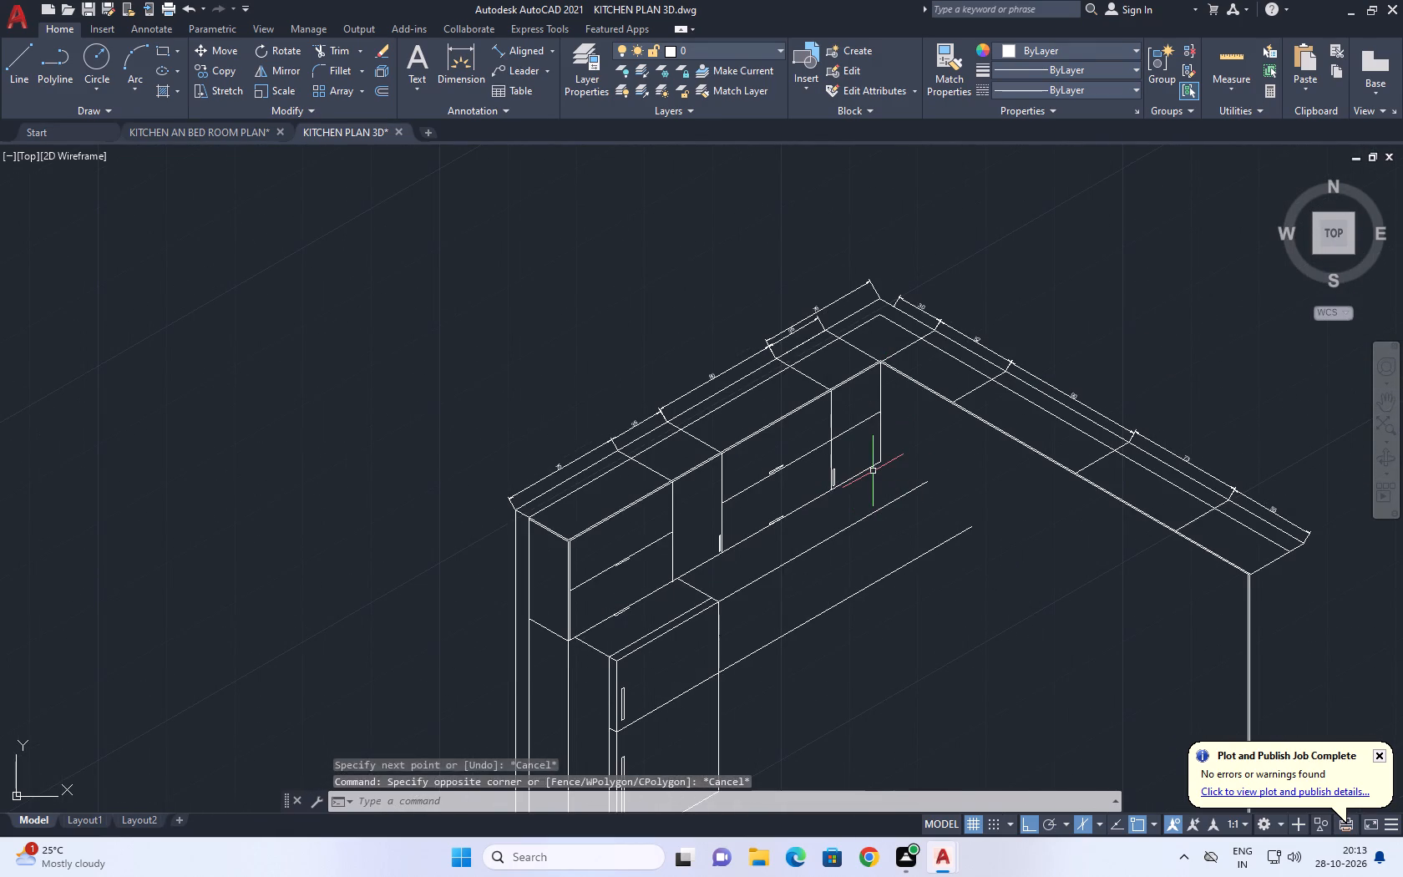
pyautogui.scroll(4, 945, 423)
pyautogui.click(944, 393)
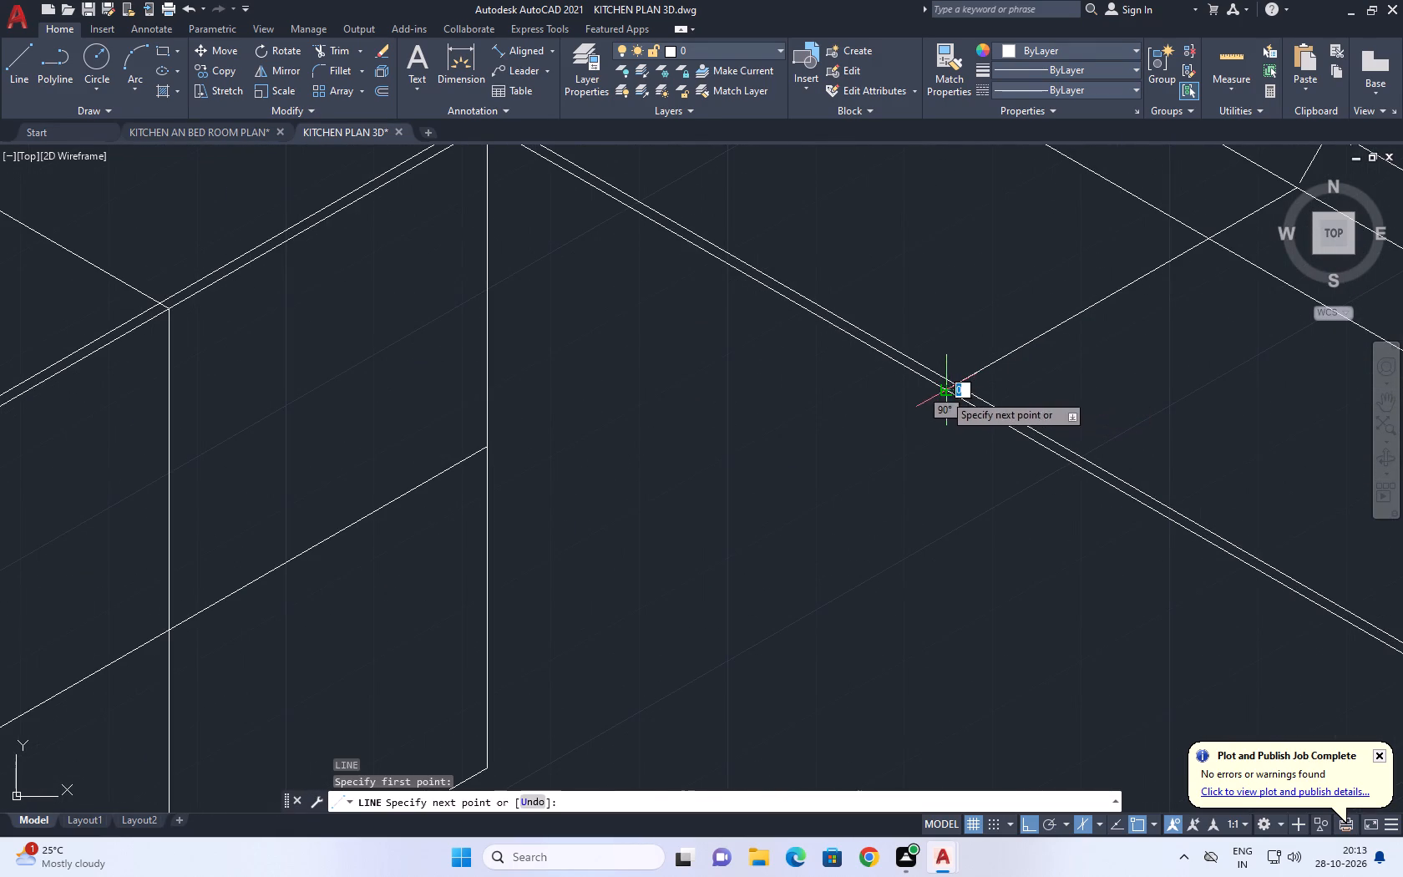
pyautogui.moveTo(935, 635); pyautogui.dragTo(931, 418, button='middle')
pyautogui.scroll(-3, 938, 410)
pyautogui.click(951, 535)
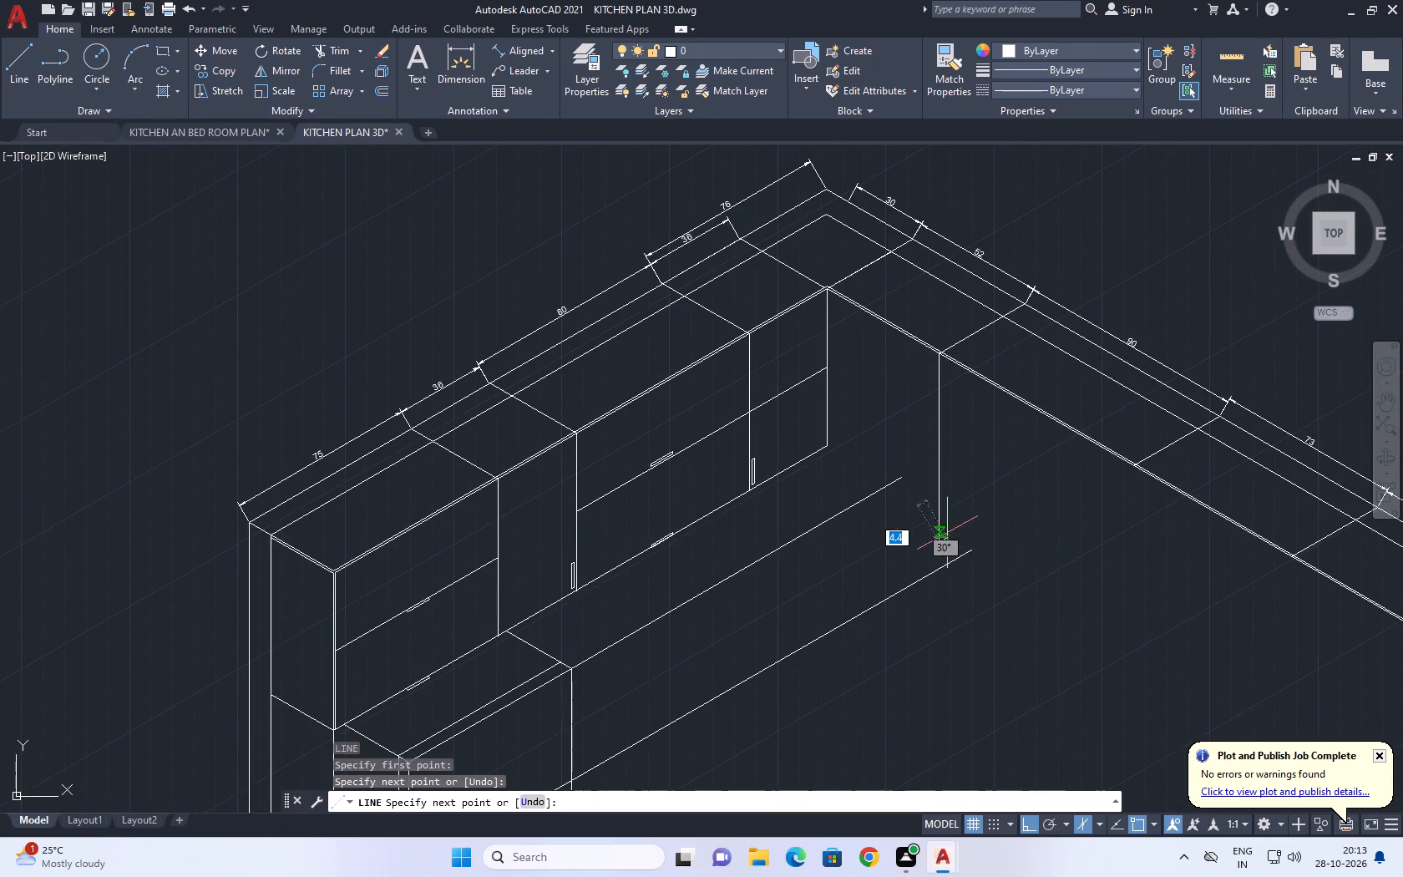
pyautogui.scroll(1, 940, 522)
pyautogui.press('F5')
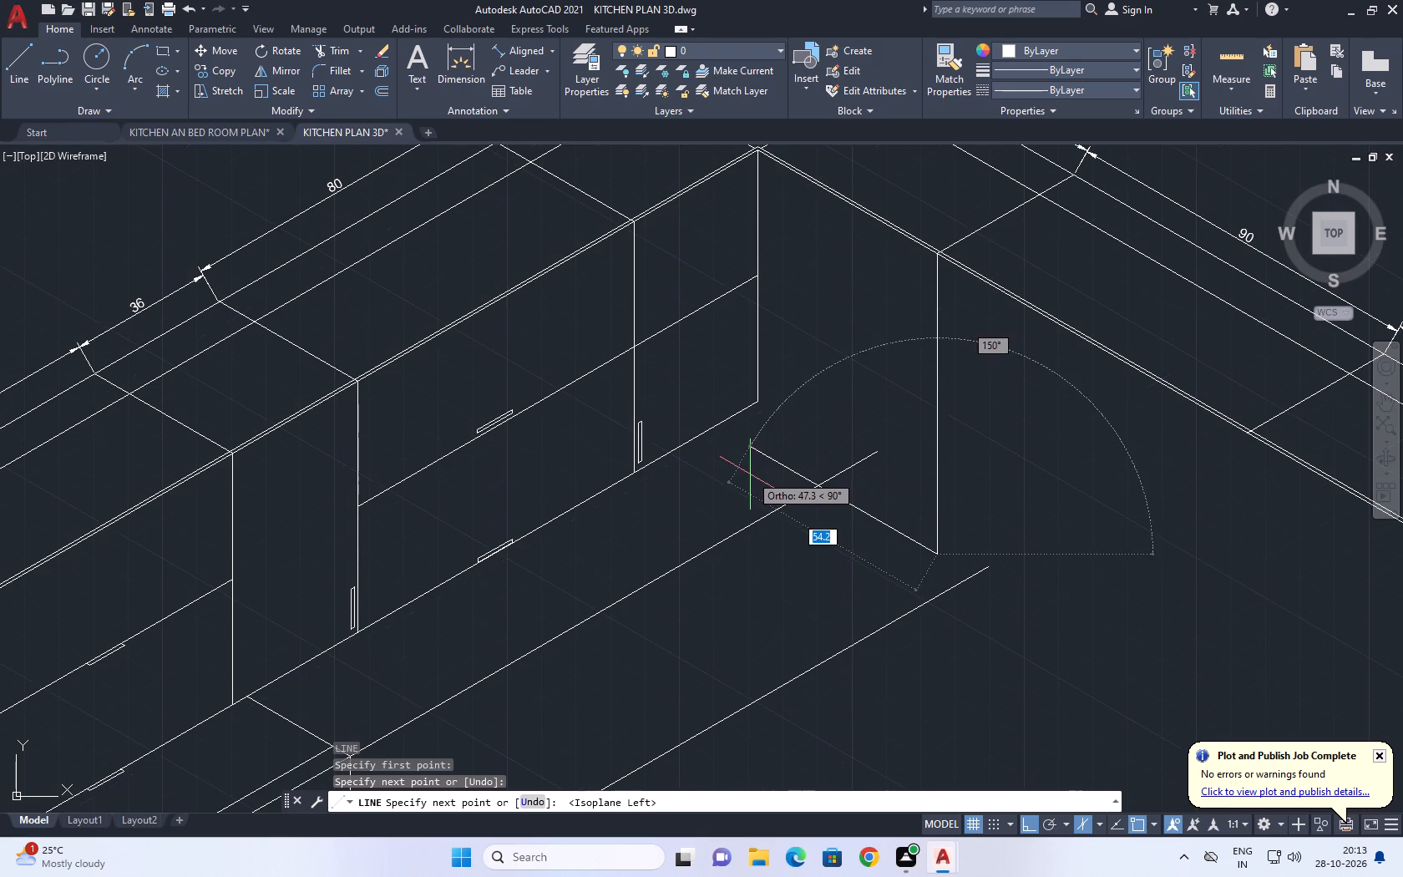
pyautogui.click(740, 471)
pyautogui.press('Escape')
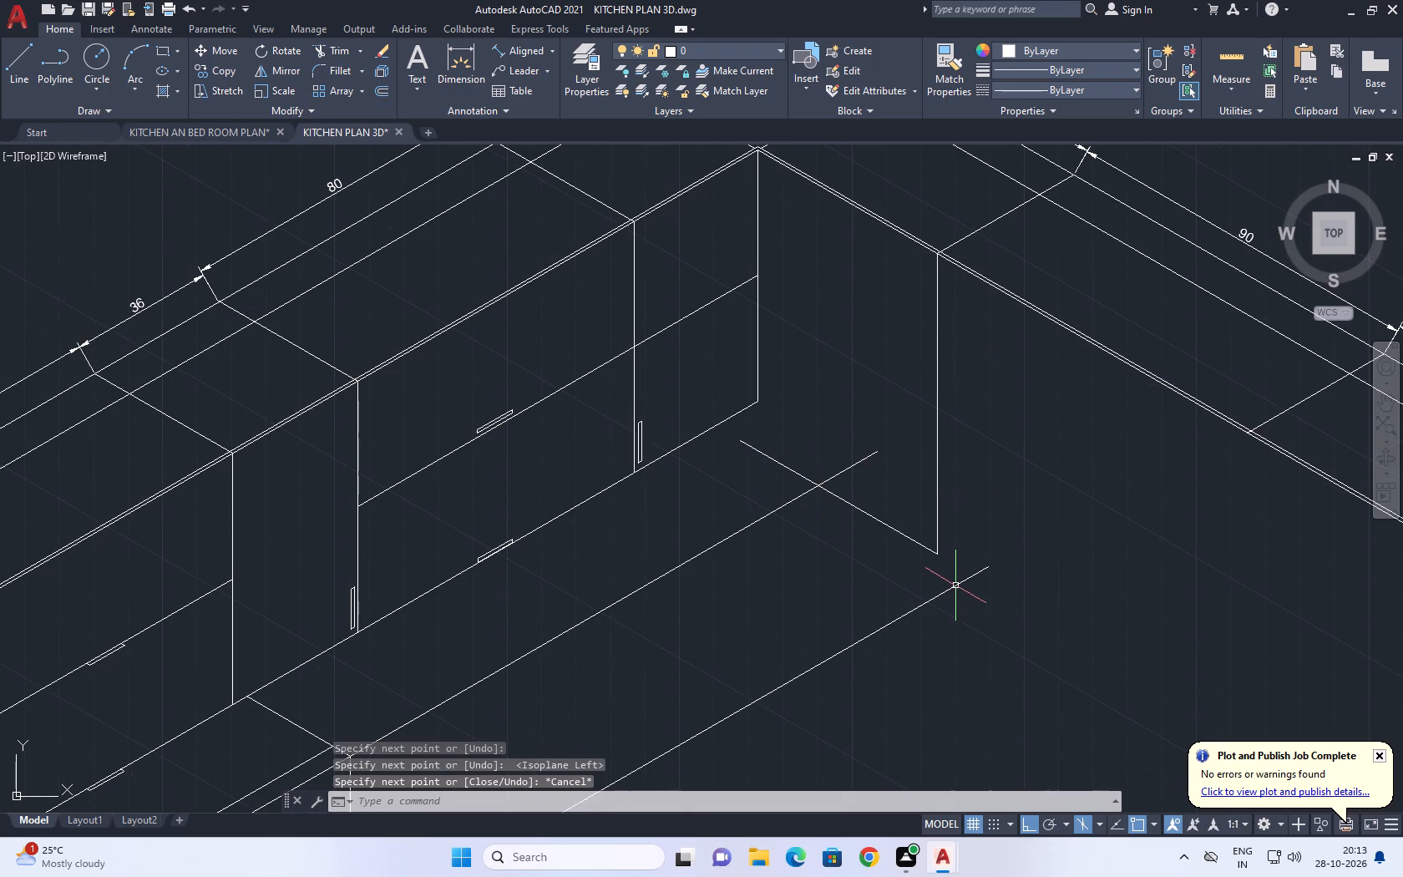
# Stretch the upper 30° line's far end back to its intersection with the 150° line.
pyautogui.moveTo(808, 500); pyautogui.dragTo(843, 499, button='middle')
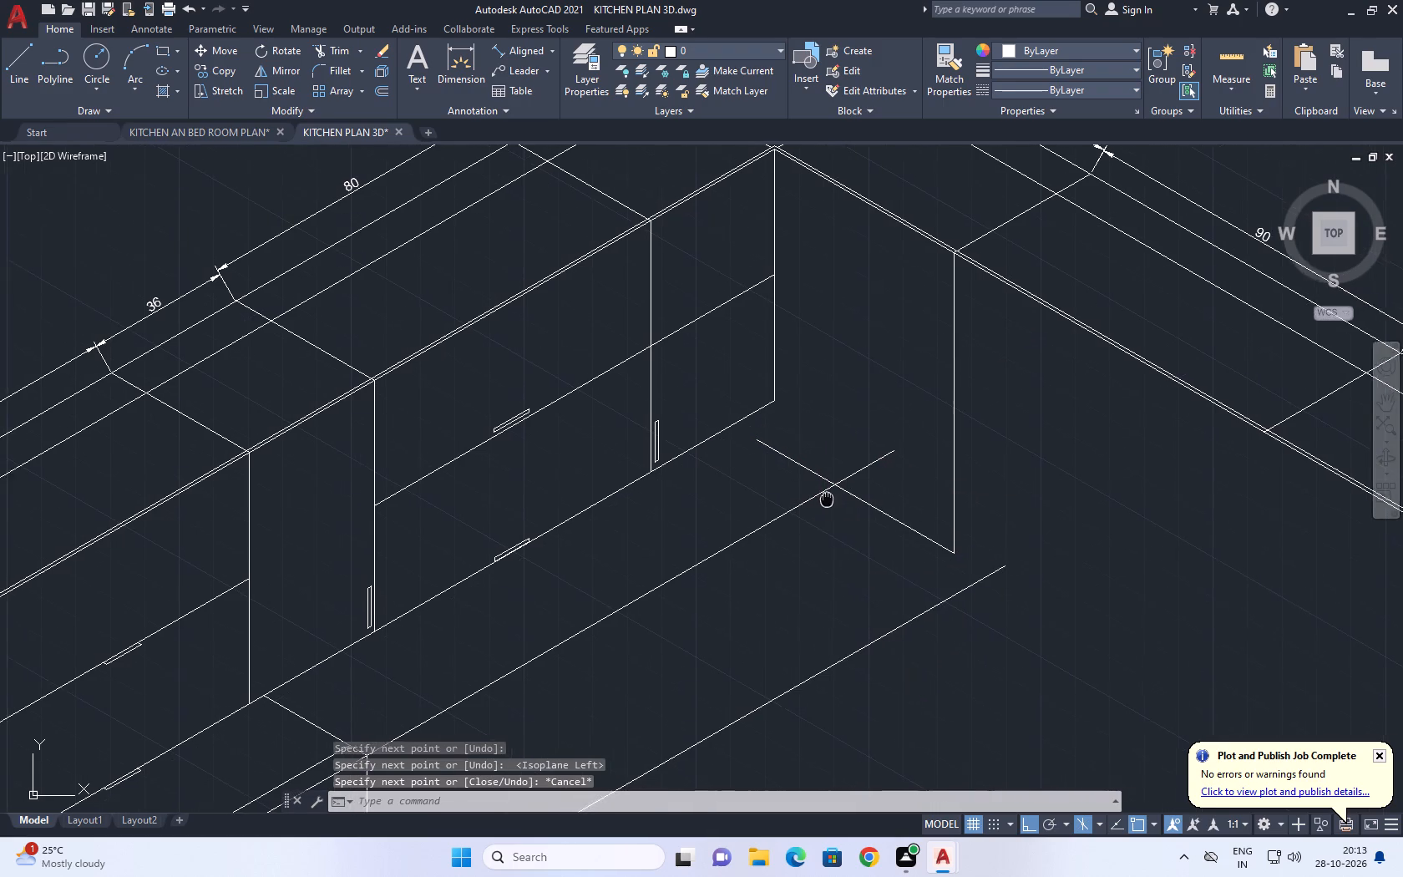
pyautogui.moveTo(843, 499); pyautogui.dragTo(945, 441, button='middle')
pyautogui.scroll(-2, 950, 538)
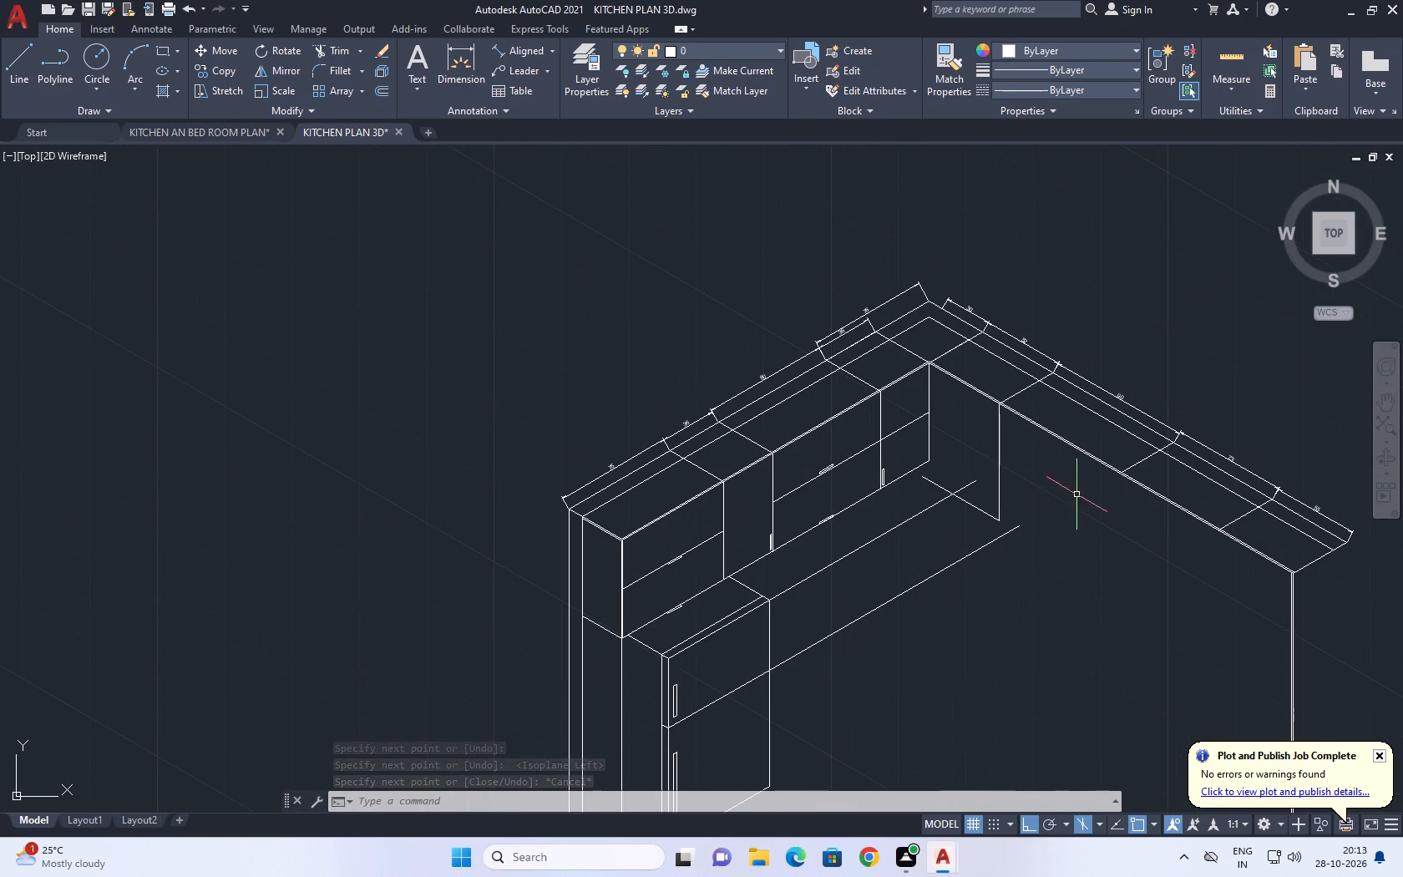
pyautogui.scroll(2, 979, 506)
pyautogui.click(950, 457)
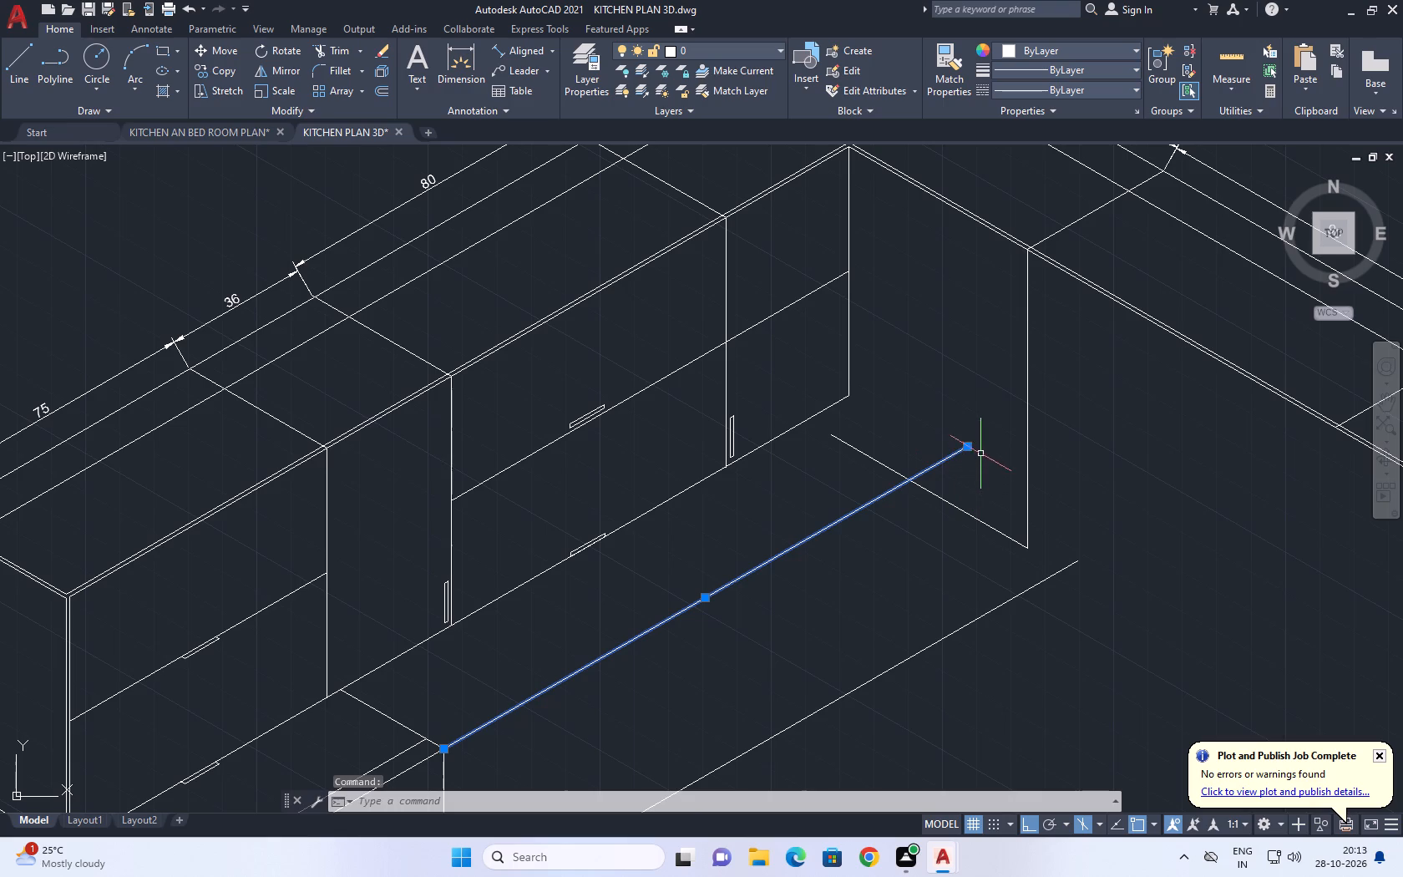
pyautogui.click(970, 445)
pyautogui.click(911, 477)
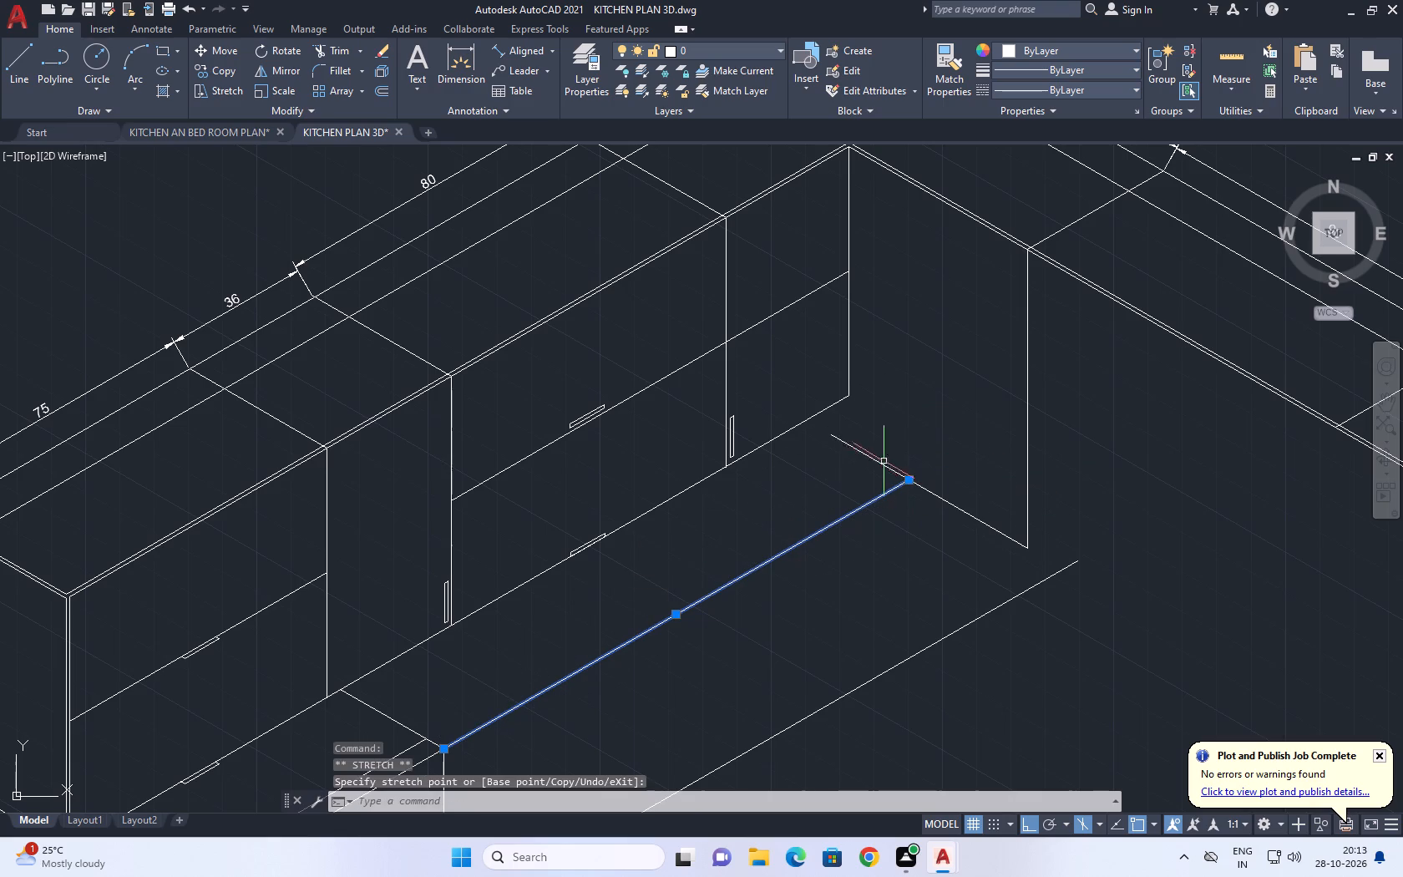
pyautogui.press('Escape')
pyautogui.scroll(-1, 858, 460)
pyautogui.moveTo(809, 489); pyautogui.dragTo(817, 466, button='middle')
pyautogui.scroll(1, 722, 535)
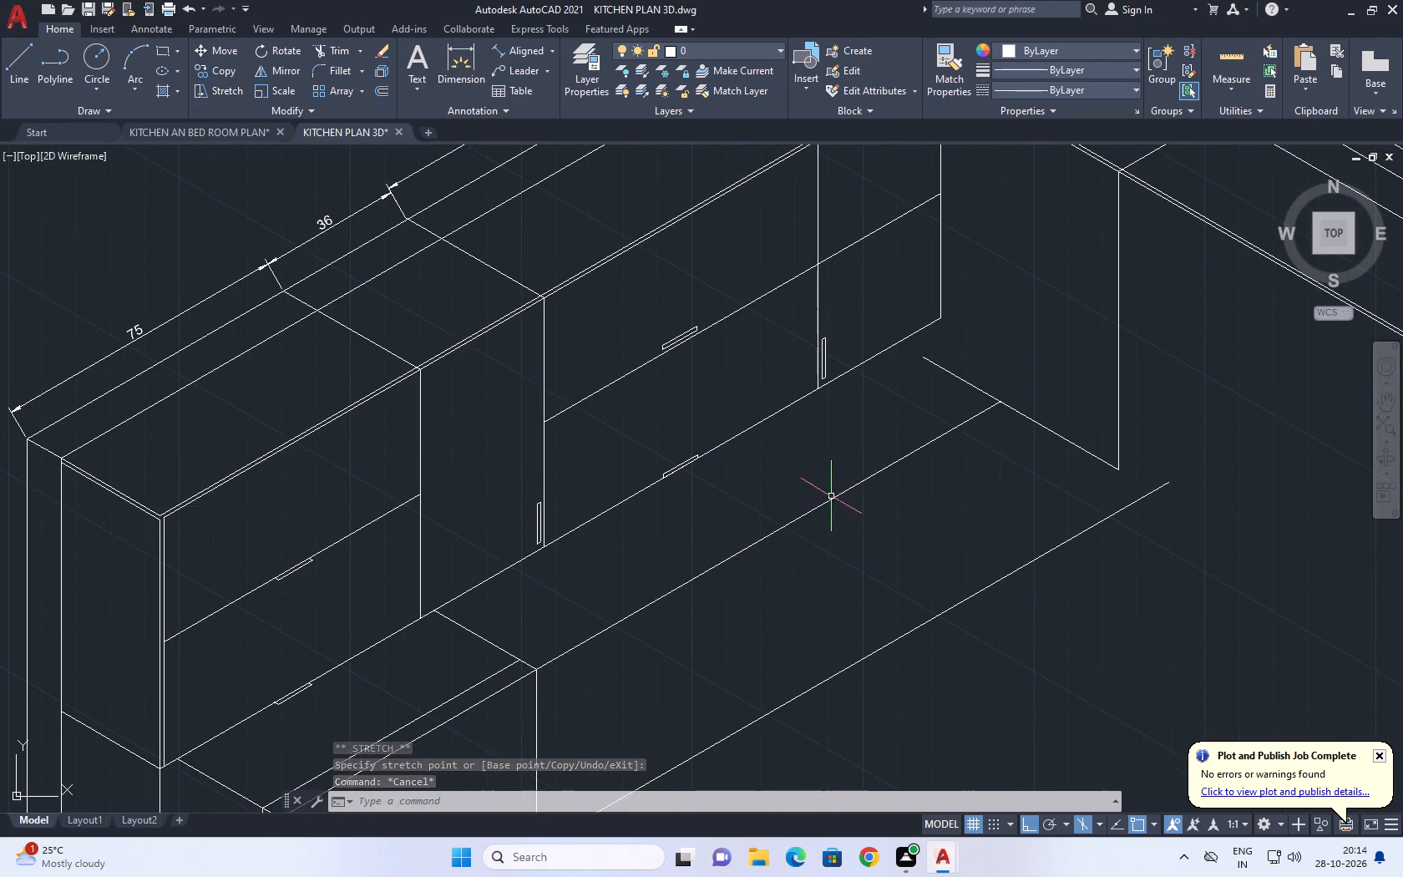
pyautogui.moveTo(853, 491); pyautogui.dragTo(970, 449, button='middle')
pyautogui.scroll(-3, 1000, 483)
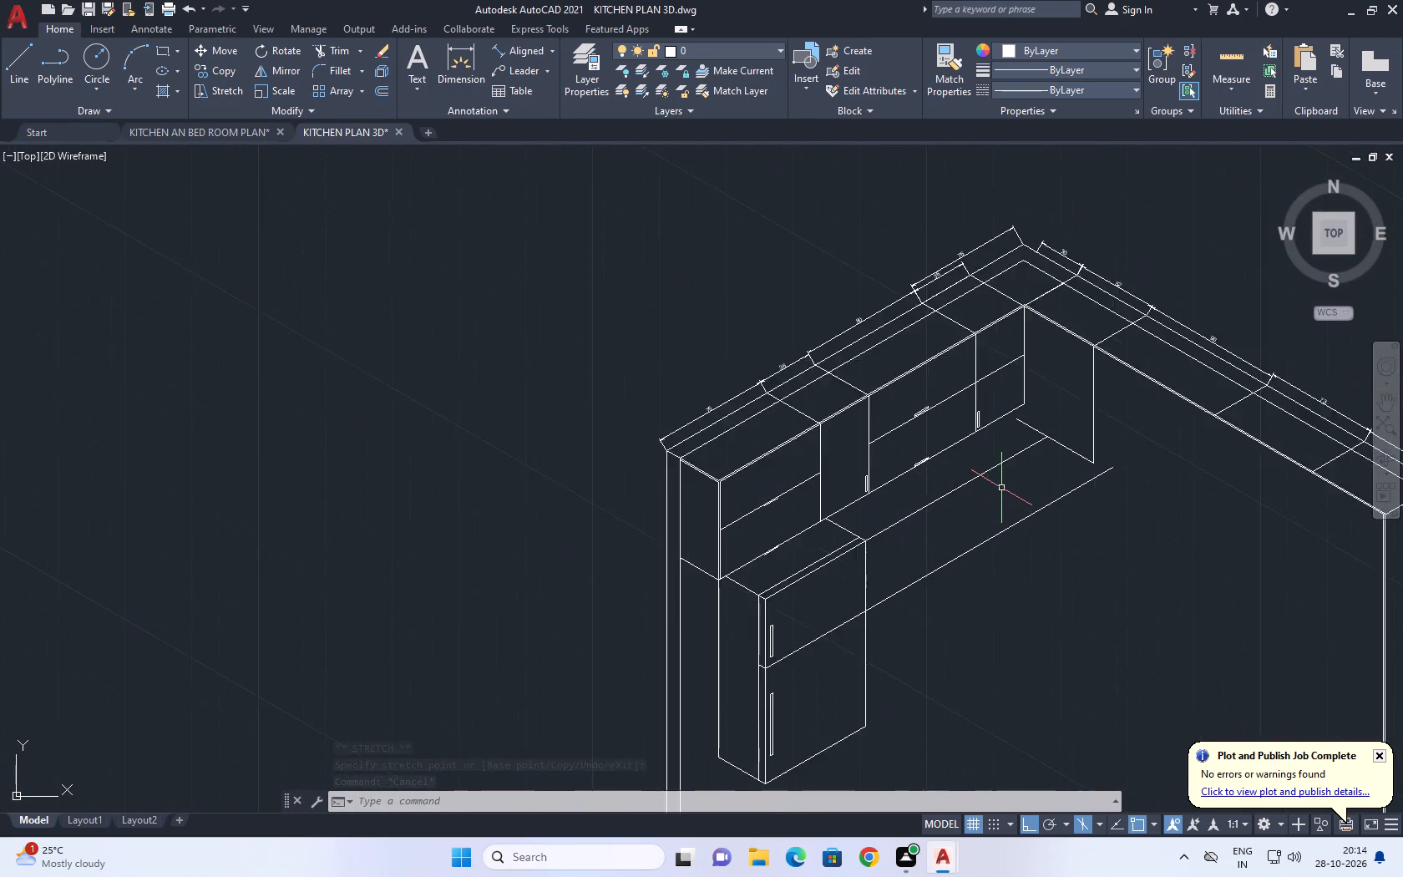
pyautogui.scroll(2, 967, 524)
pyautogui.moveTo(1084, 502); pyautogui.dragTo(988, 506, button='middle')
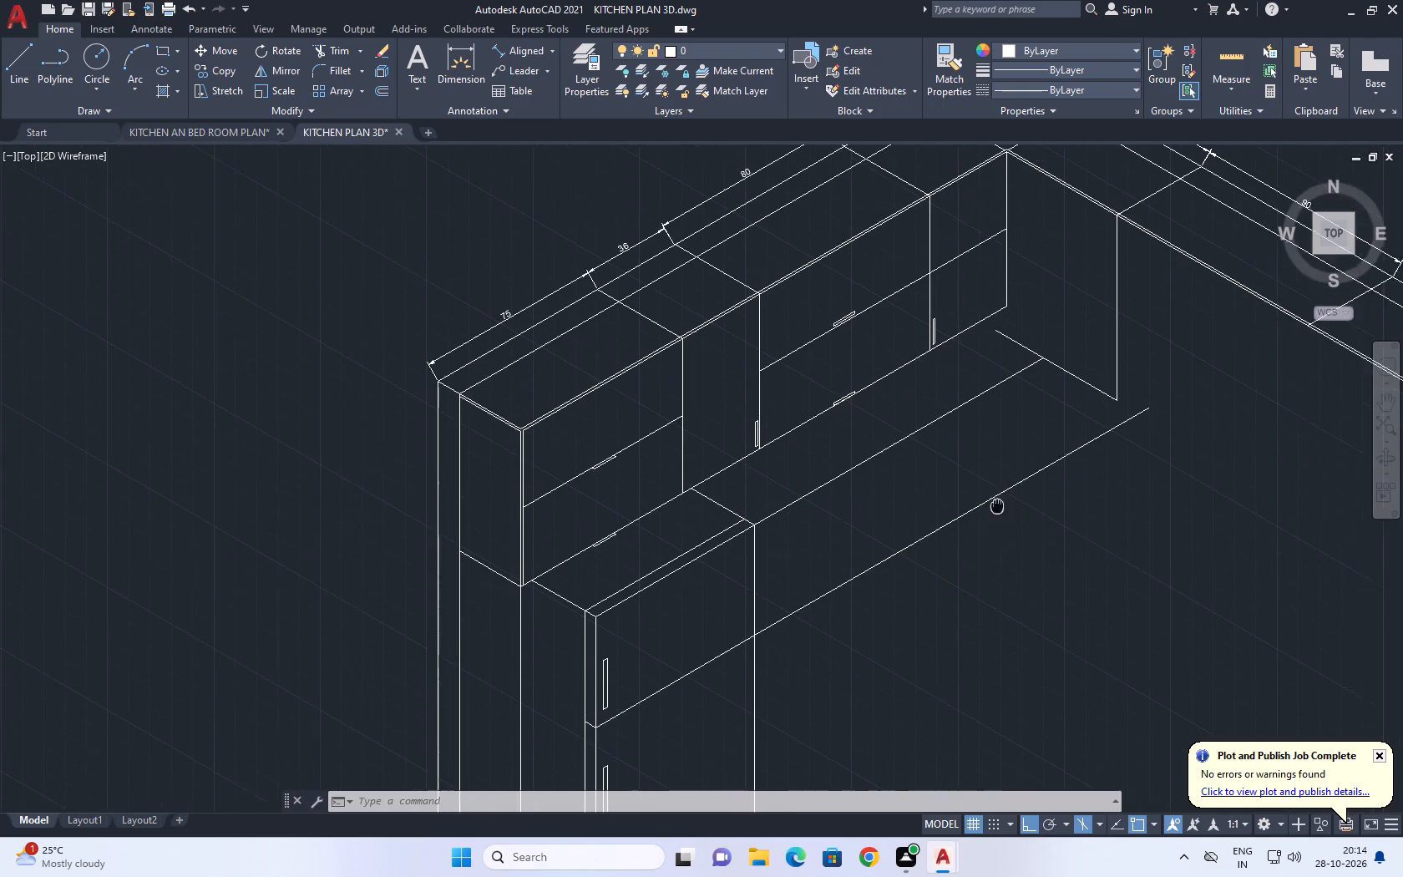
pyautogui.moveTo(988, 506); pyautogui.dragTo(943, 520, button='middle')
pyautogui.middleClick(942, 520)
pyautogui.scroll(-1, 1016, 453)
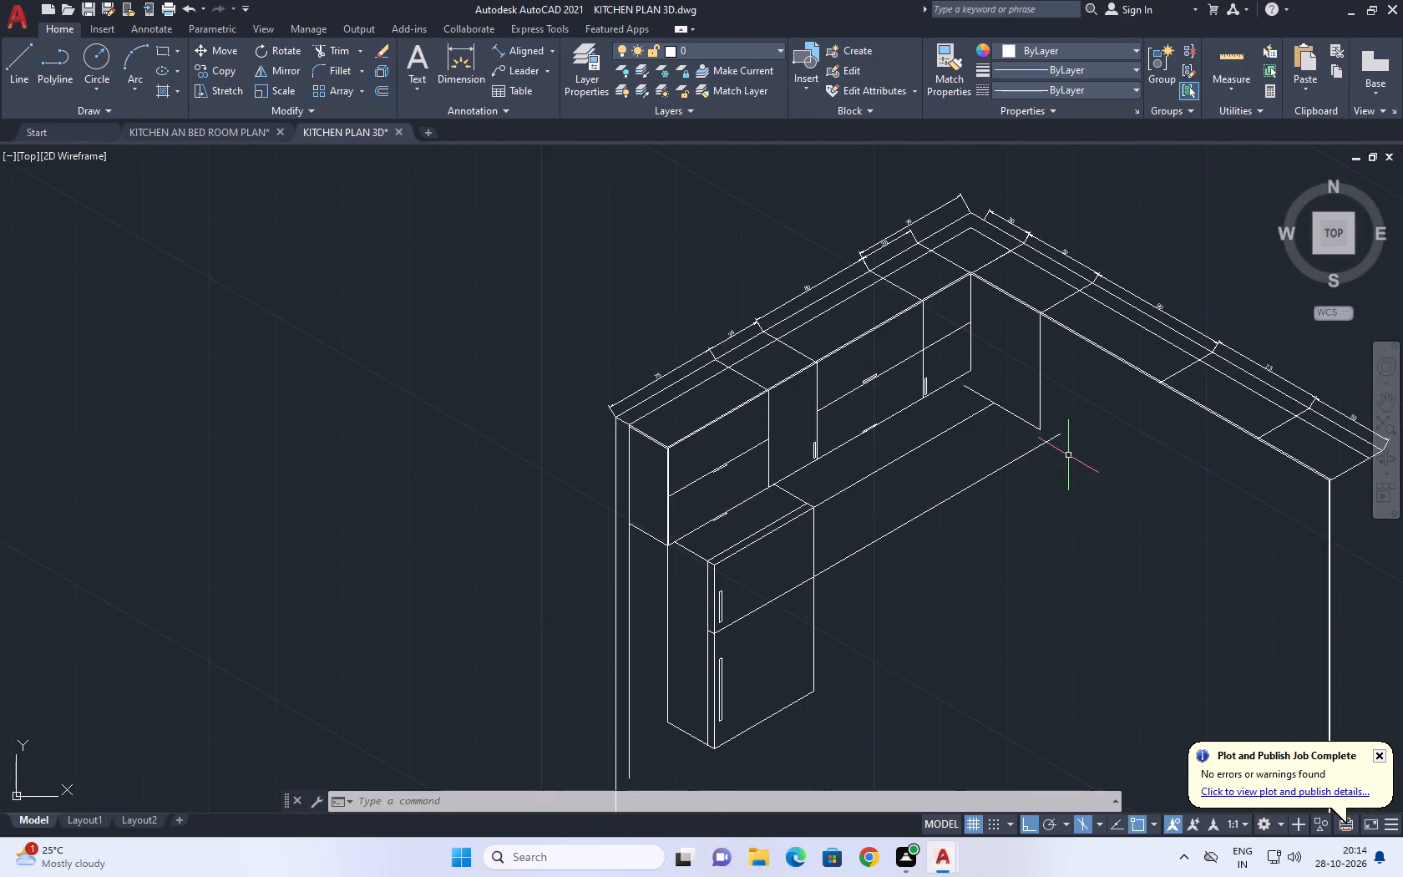
# Erase the lower 30° line running away from the refrigerator's door division.
pyautogui.moveTo(1068, 455); pyautogui.dragTo(1034, 444, button='middle')
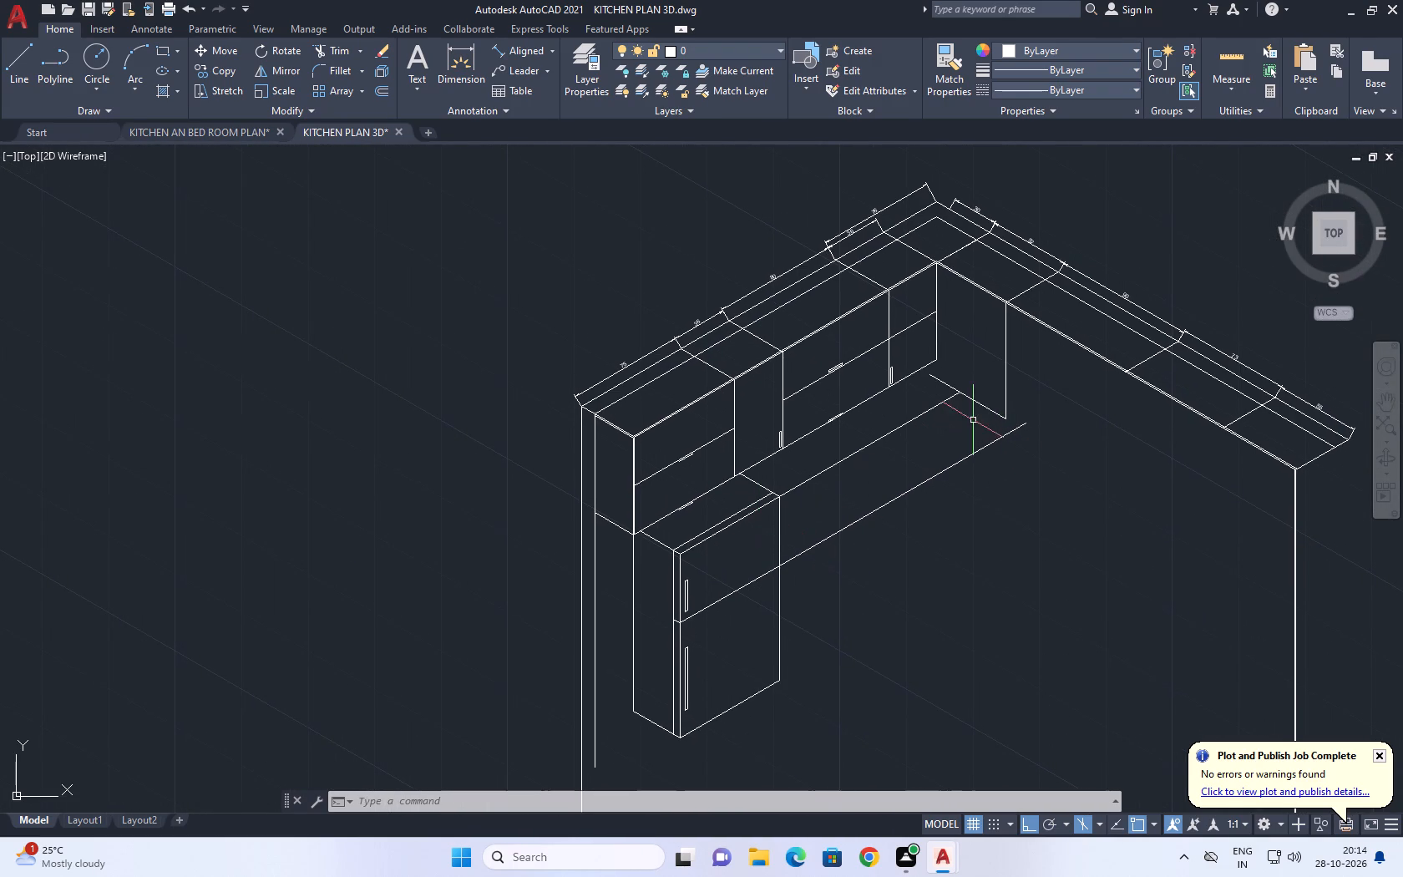
pyautogui.scroll(1, 1003, 402)
pyautogui.moveTo(1003, 400); pyautogui.dragTo(1005, 468, button='middle')
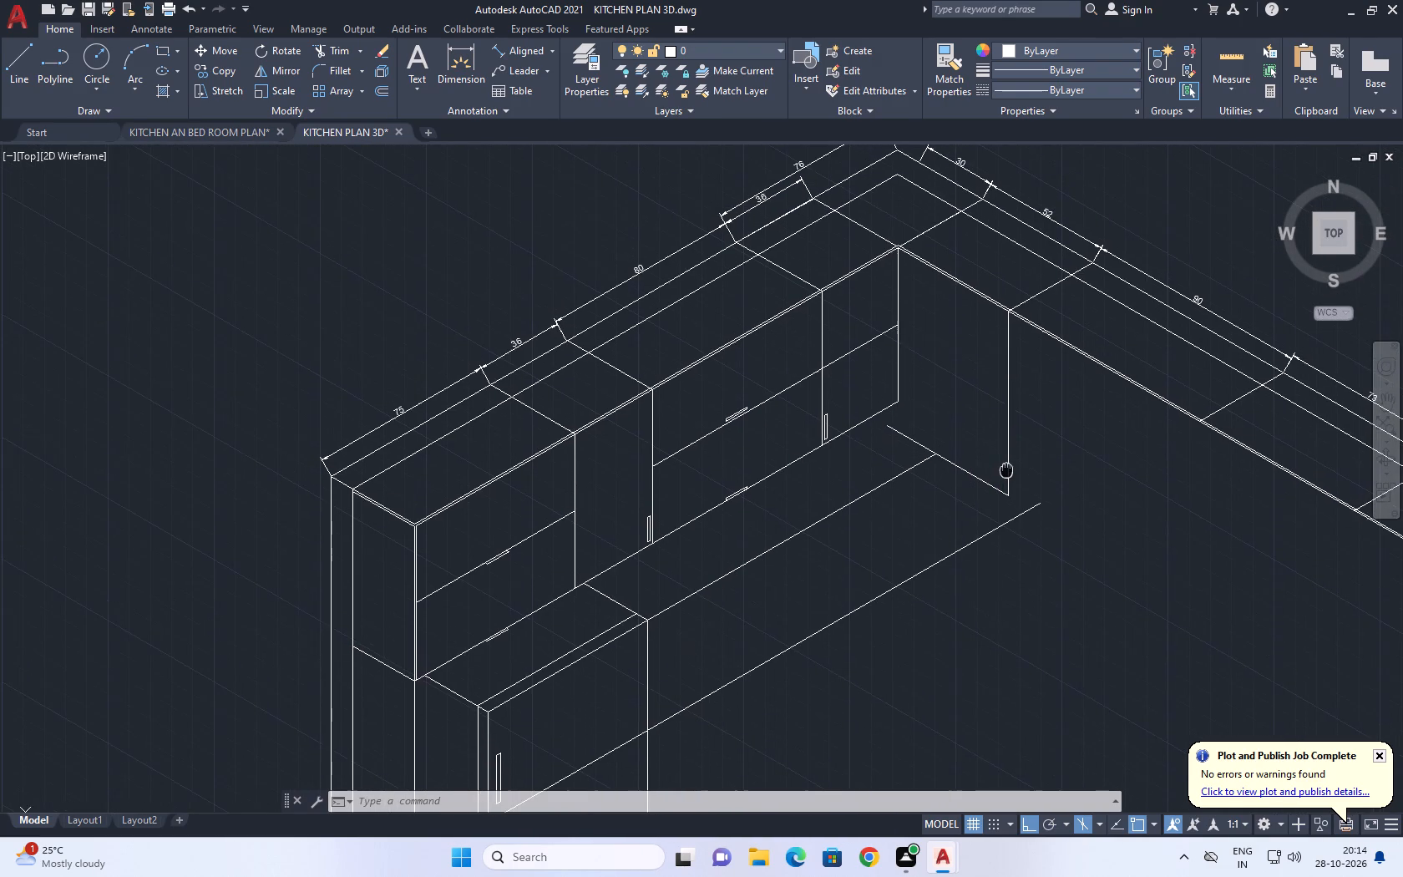
pyautogui.moveTo(949, 381); pyautogui.dragTo(967, 444, button='middle')
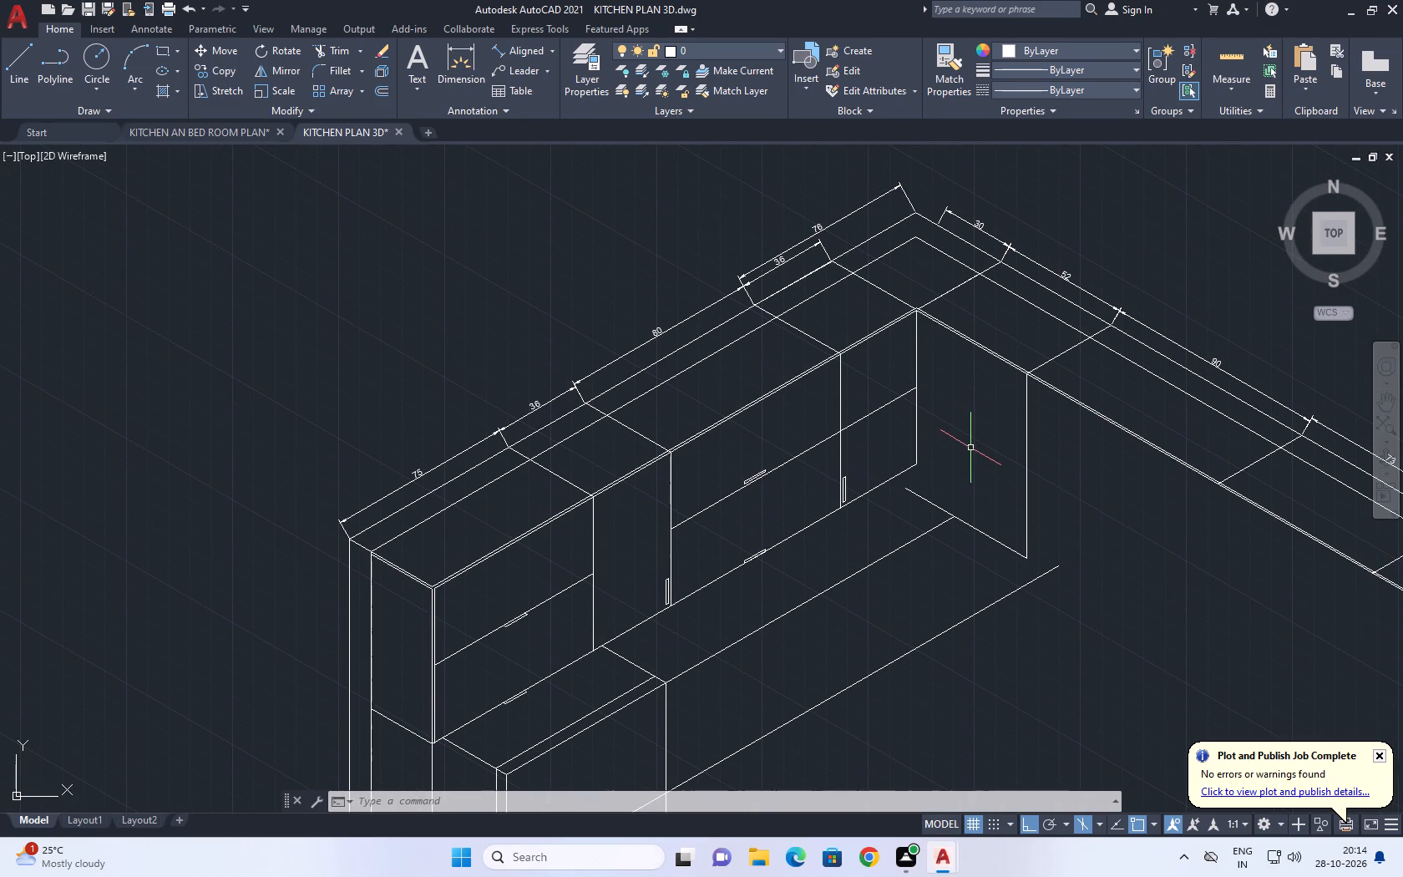
pyautogui.moveTo(846, 564); pyautogui.dragTo(894, 405, button='middle')
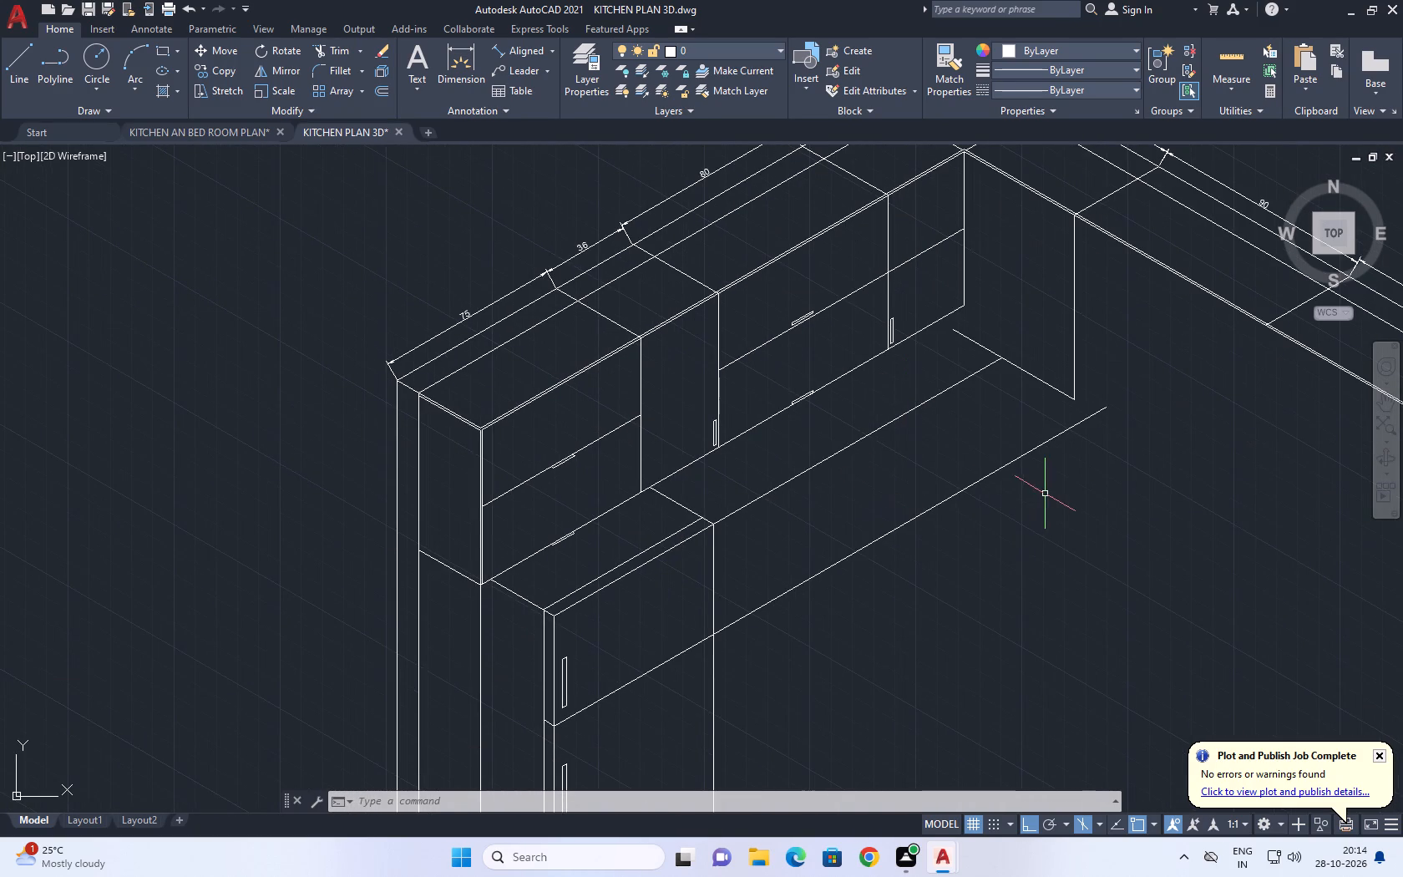
pyautogui.click(1045, 494)
pyautogui.click(950, 431)
pyautogui.press('Delete')
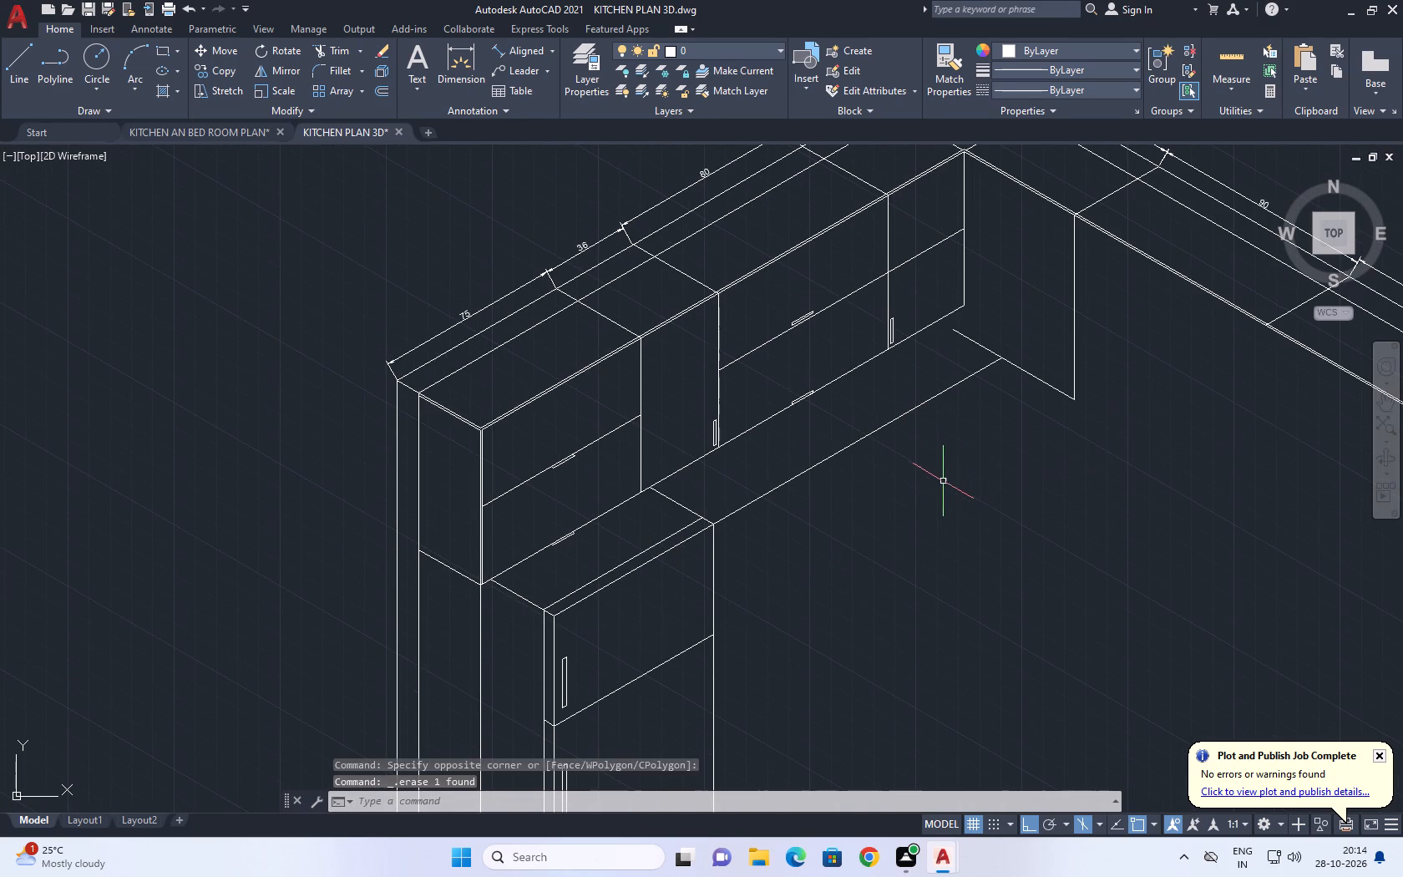
# Move the refrigerator unit and its attached upper 30° line 10 units back towards the wall along the 150° isometric direction.
pyautogui.scroll(-2, 914, 462)
pyautogui.scroll(1, 833, 480)
pyautogui.click(856, 478)
pyautogui.click(830, 513)
pyautogui.scroll(1, 874, 629)
pyautogui.moveTo(874, 629); pyautogui.dragTo(863, 463, button='middle')
pyautogui.moveTo(817, 666); pyautogui.dragTo(786, 662)
pyautogui.click(609, 323)
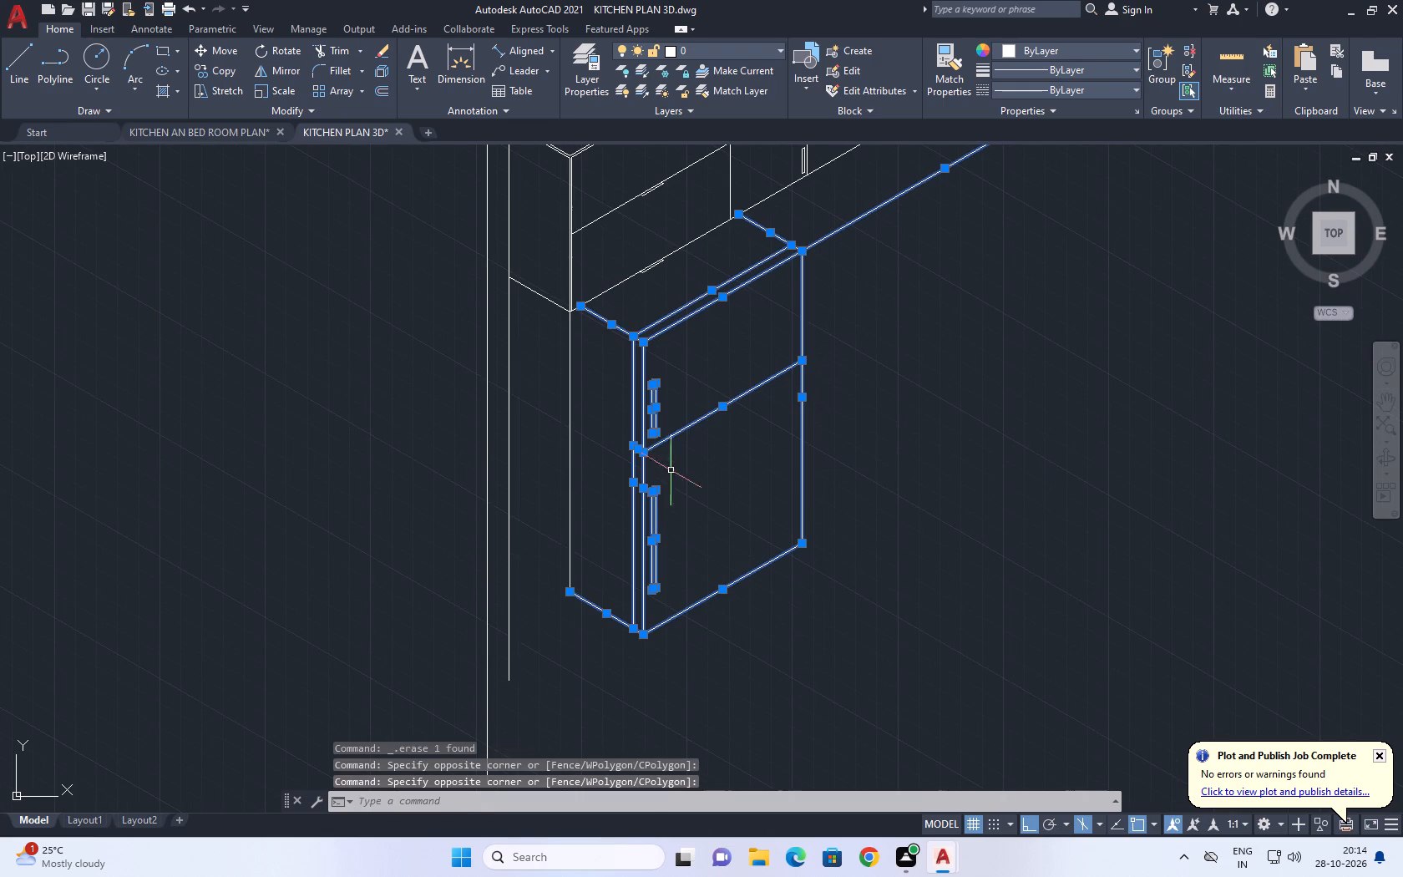
pyautogui.click(612, 502)
pyautogui.click(560, 427)
pyautogui.moveTo(607, 348); pyautogui.dragTo(629, 418, button='middle')
pyautogui.scroll(2, 777, 385)
pyautogui.scroll(-4, 600, 423)
pyautogui.moveTo(661, 623); pyautogui.dragTo(650, 594)
pyautogui.click(575, 435)
pyautogui.scroll(3, 596, 411)
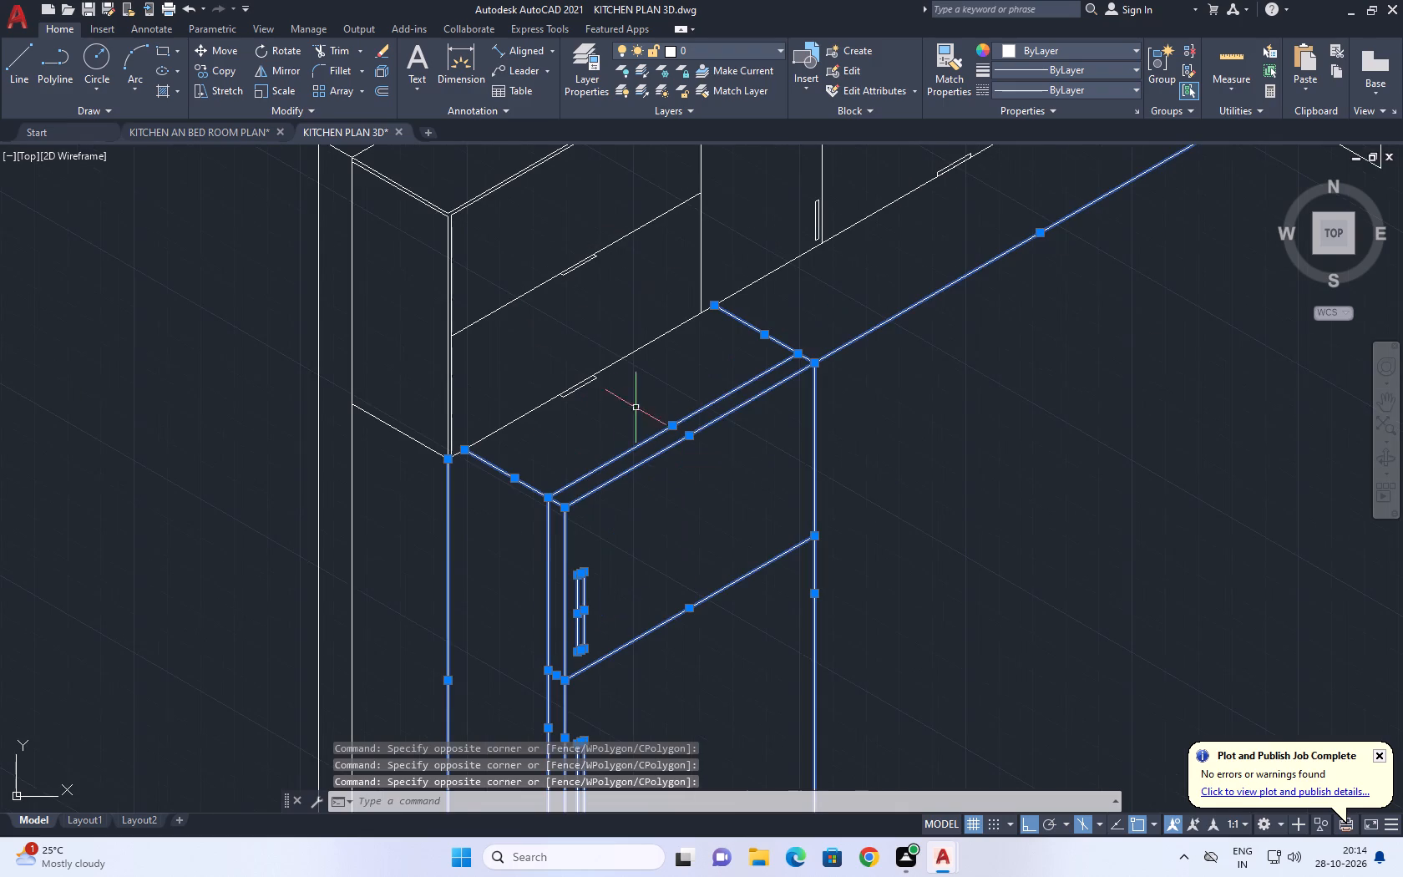
pyautogui.scroll(-2, 778, 395)
pyautogui.moveTo(884, 398); pyautogui.dragTo(883, 438, button='middle')
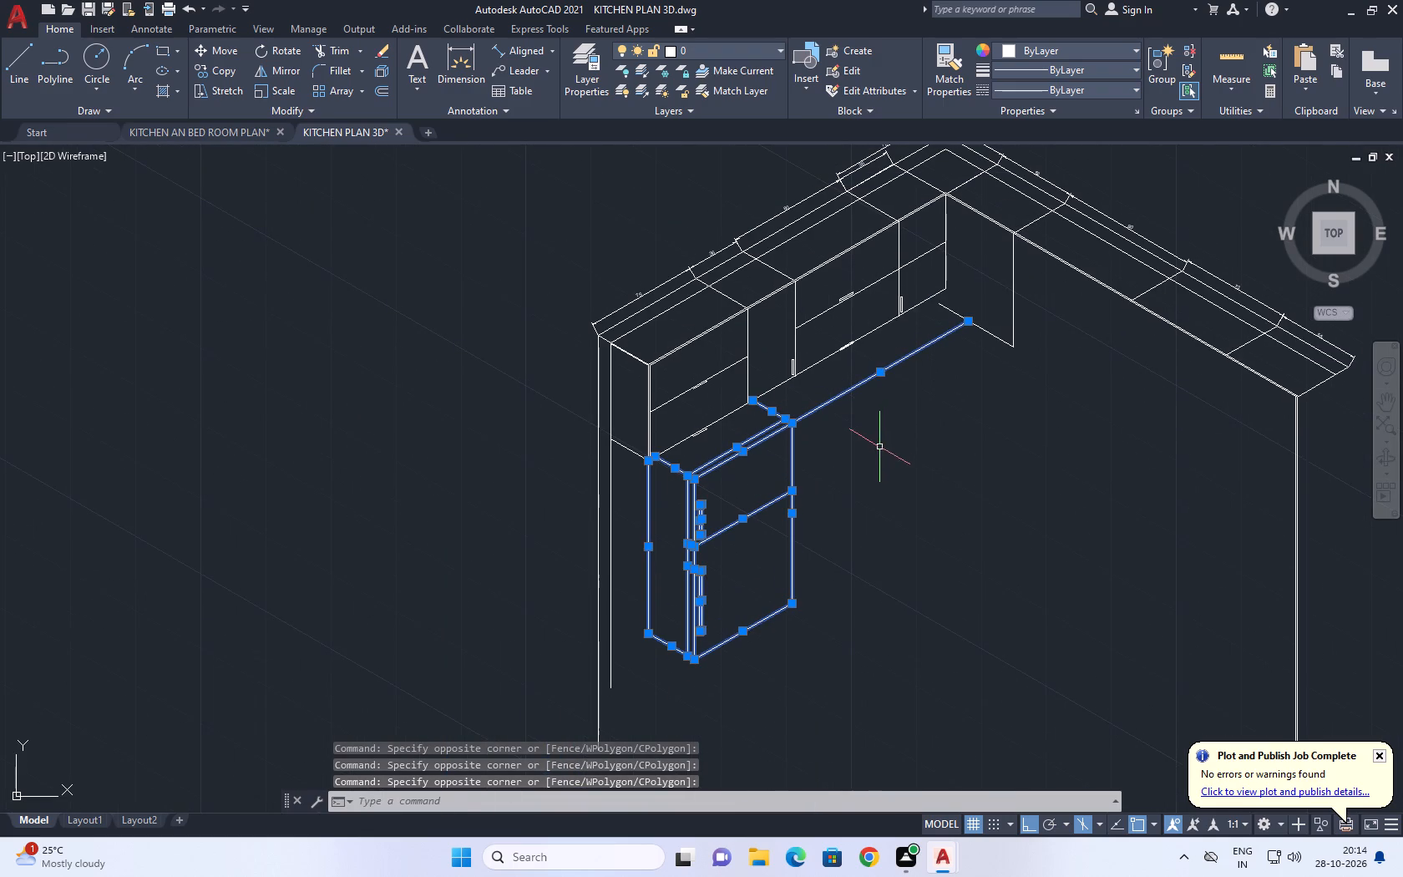
pyautogui.press('m')
pyautogui.press('space')
pyautogui.scroll(2, 793, 427)
pyautogui.click(790, 418)
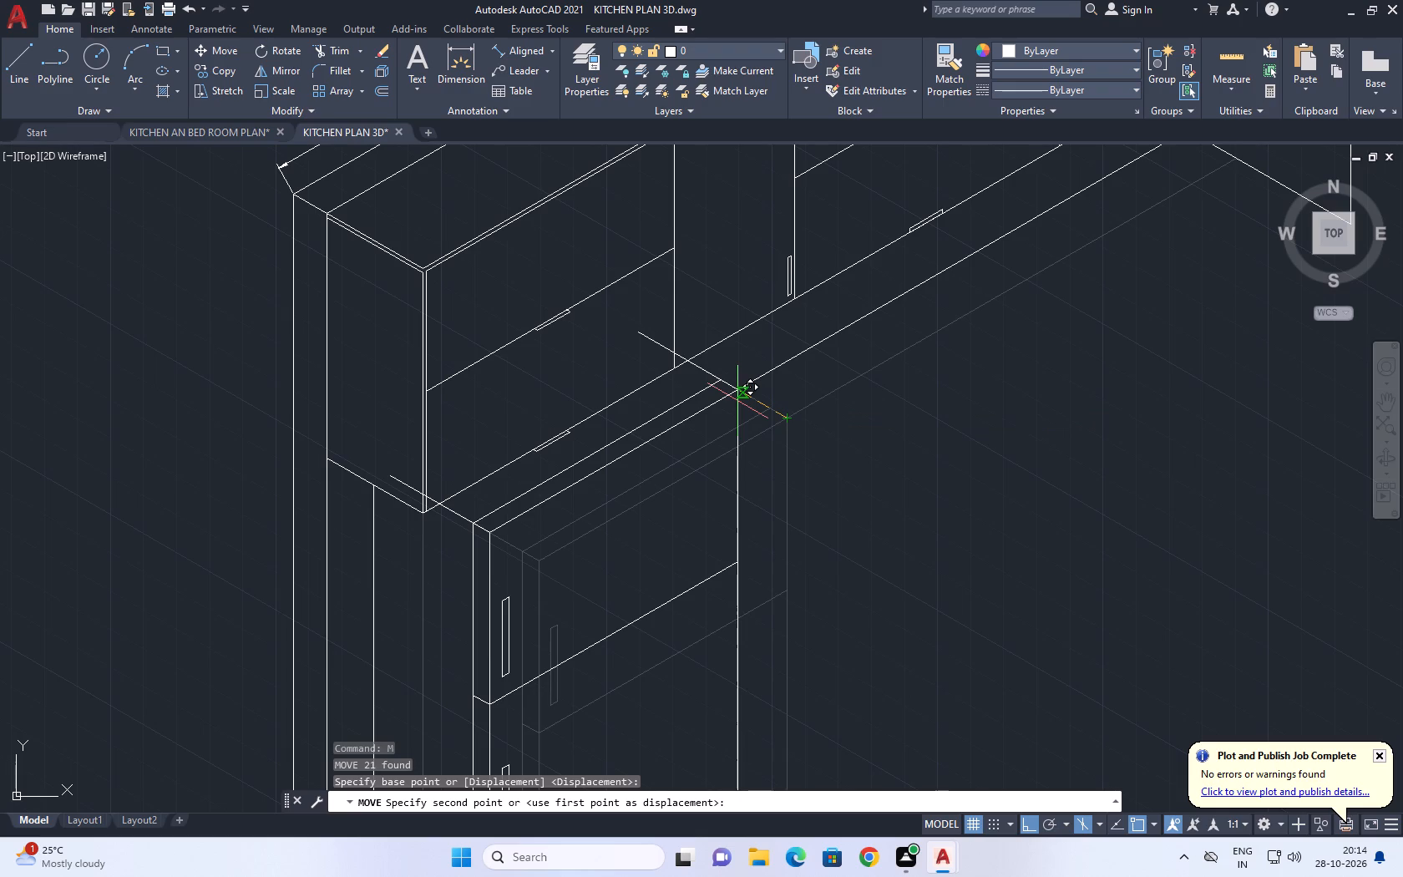
pyautogui.write('10')
pyautogui.press('Return')
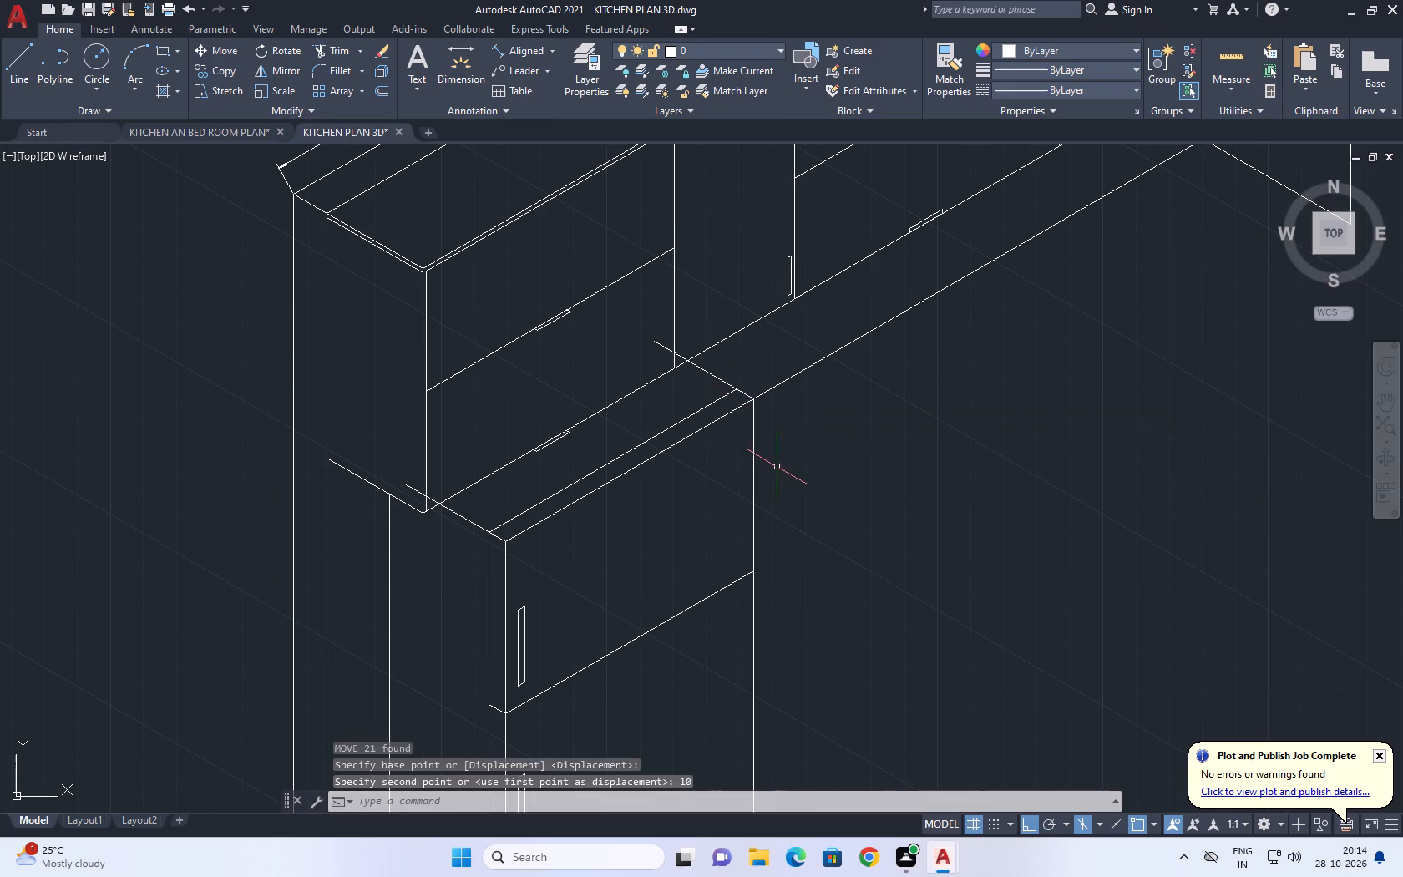
# Trim the ends of the refrigerator's two top side edges that run behind the upper cabinets, back to the cabinets' bottom edge.
pyautogui.press('t')
pyautogui.press('r')
pyautogui.press('space')
pyautogui.scroll(1, 420, 504)
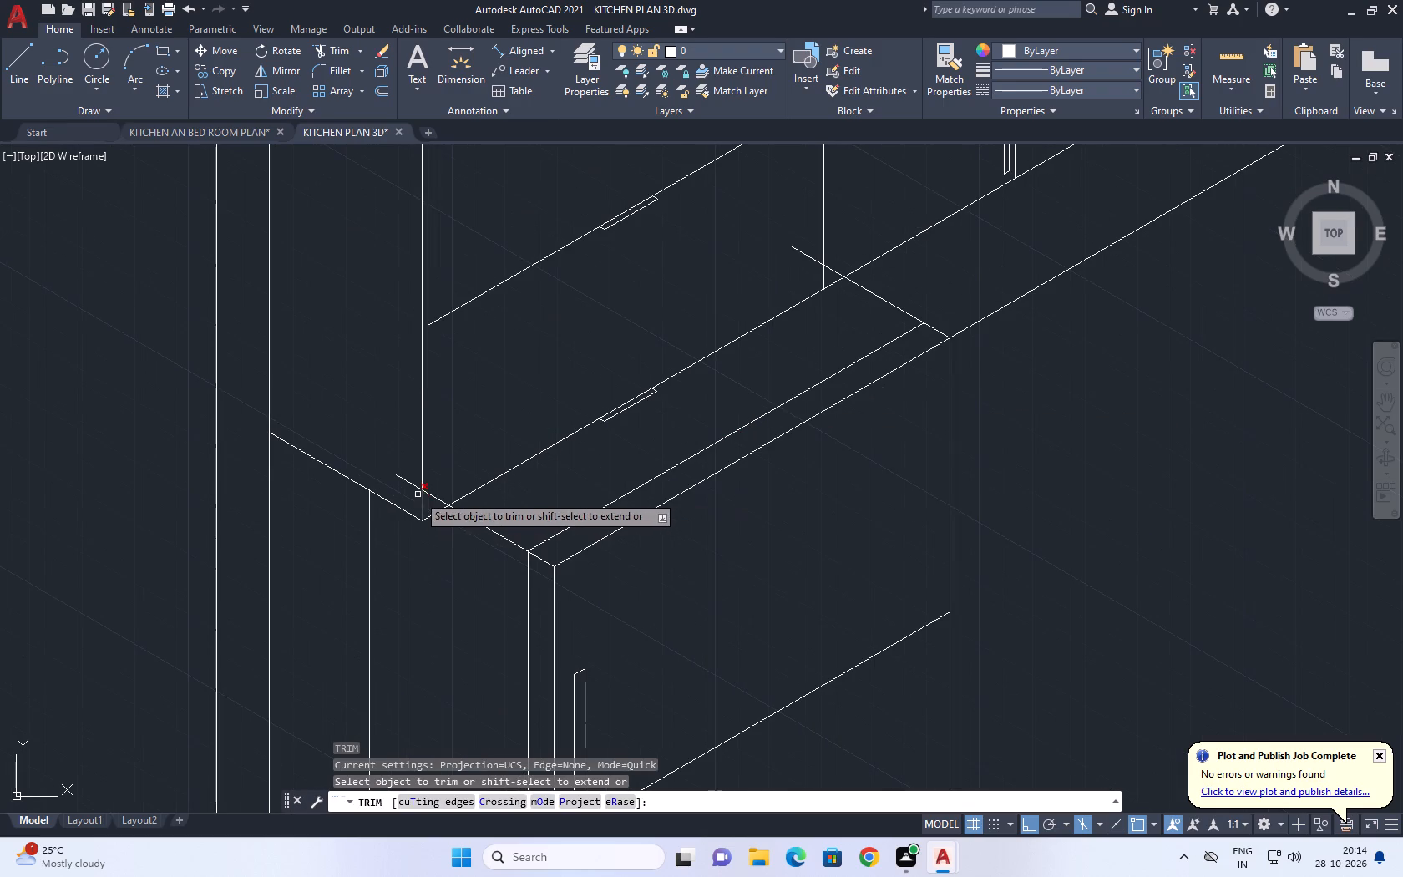
pyautogui.click(413, 486)
pyautogui.scroll(2, 446, 504)
pyautogui.click(438, 499)
pyautogui.click(430, 502)
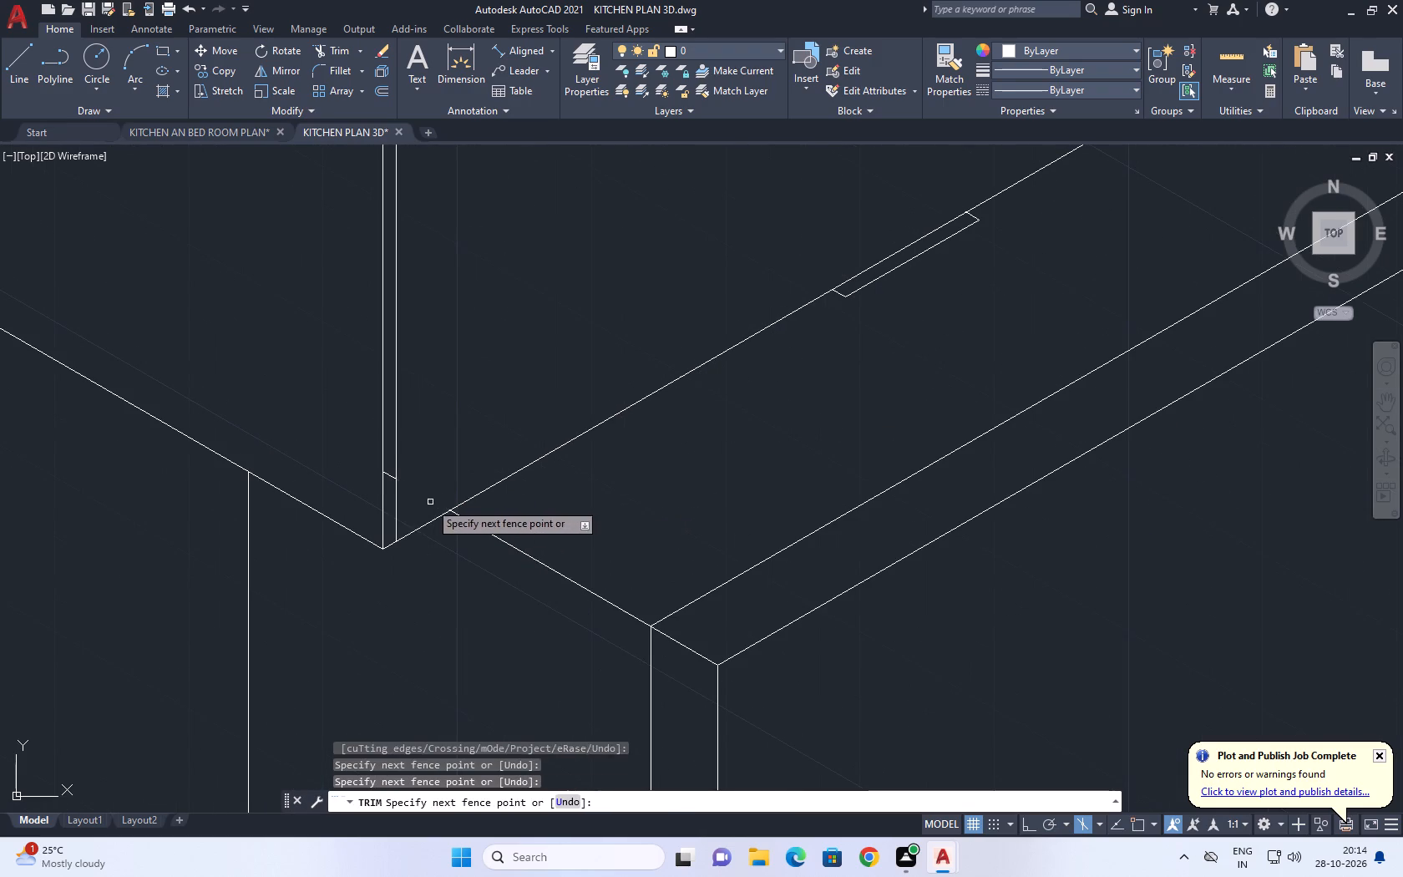
pyautogui.scroll(1, 393, 478)
pyautogui.click(391, 478)
pyautogui.scroll(-5, 418, 480)
pyautogui.scroll(1, 562, 388)
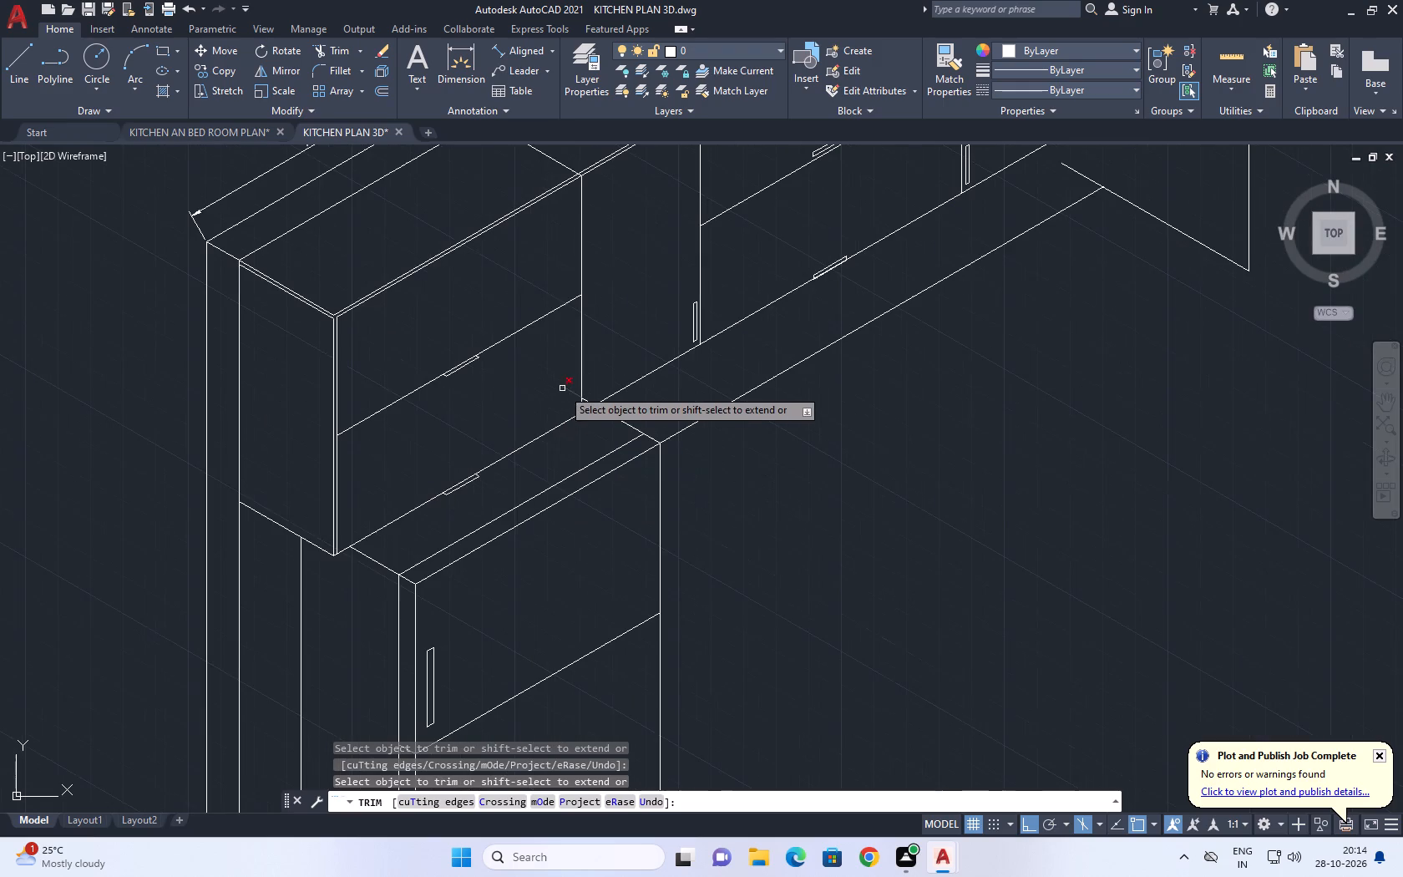
pyautogui.click(570, 391)
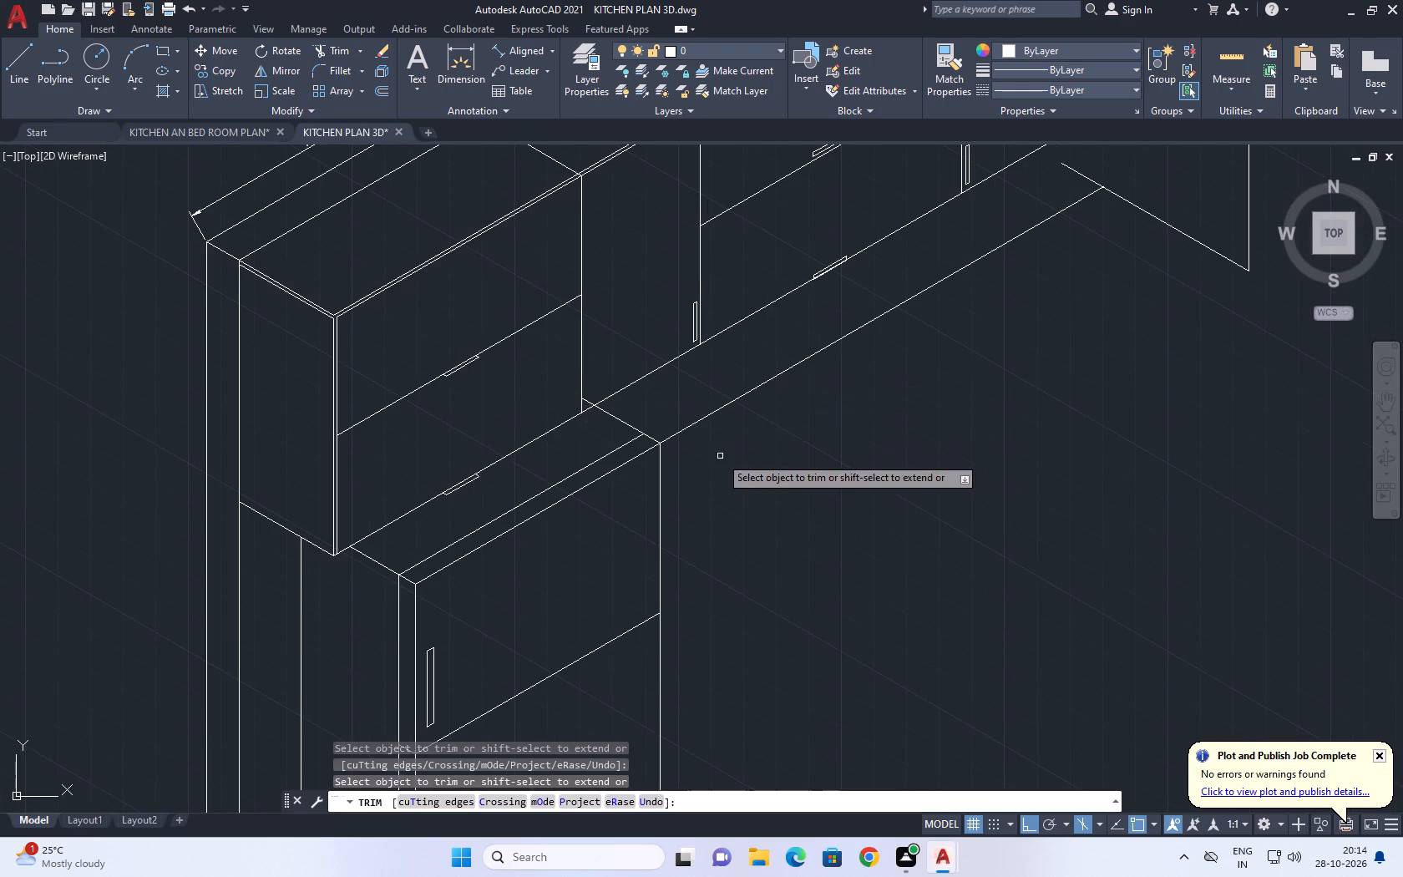
pyautogui.scroll(3, 597, 411)
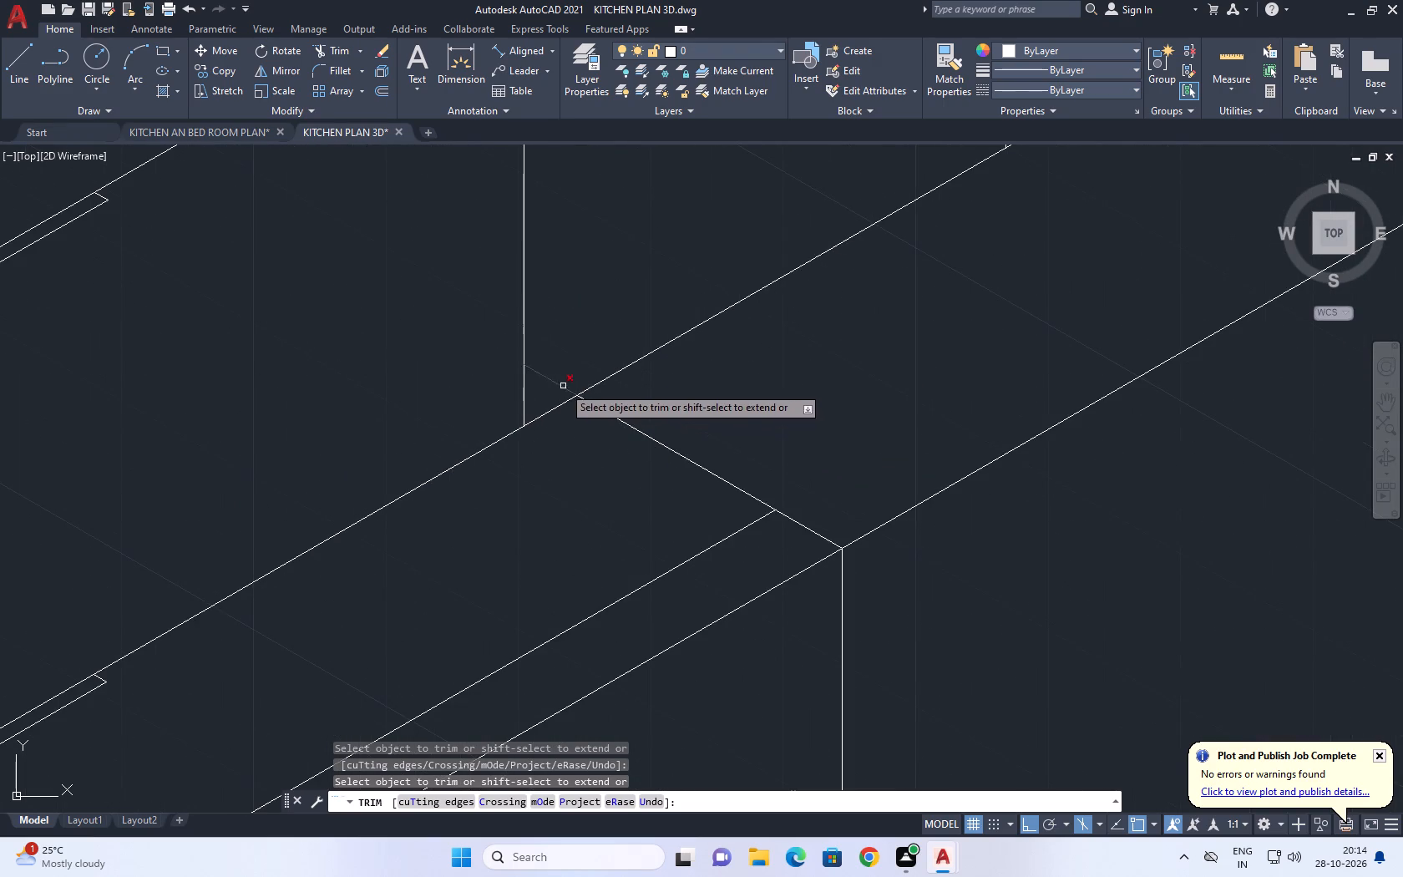
pyautogui.click(563, 385)
pyautogui.scroll(-6, 604, 382)
pyautogui.scroll(2, 793, 328)
pyautogui.moveTo(802, 314); pyautogui.dragTo(802, 387, button='middle')
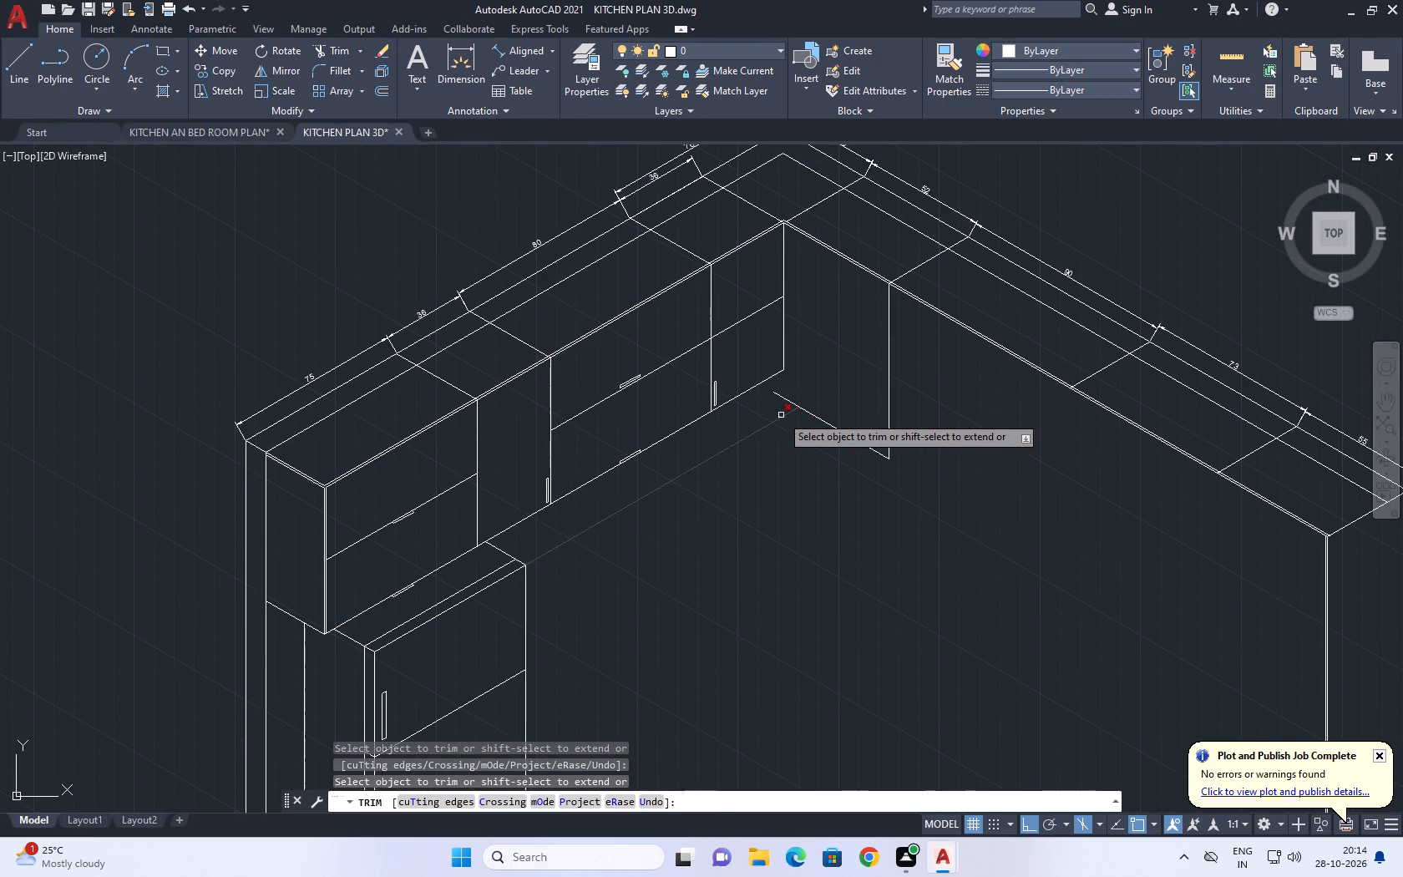
pyautogui.press('Escape')
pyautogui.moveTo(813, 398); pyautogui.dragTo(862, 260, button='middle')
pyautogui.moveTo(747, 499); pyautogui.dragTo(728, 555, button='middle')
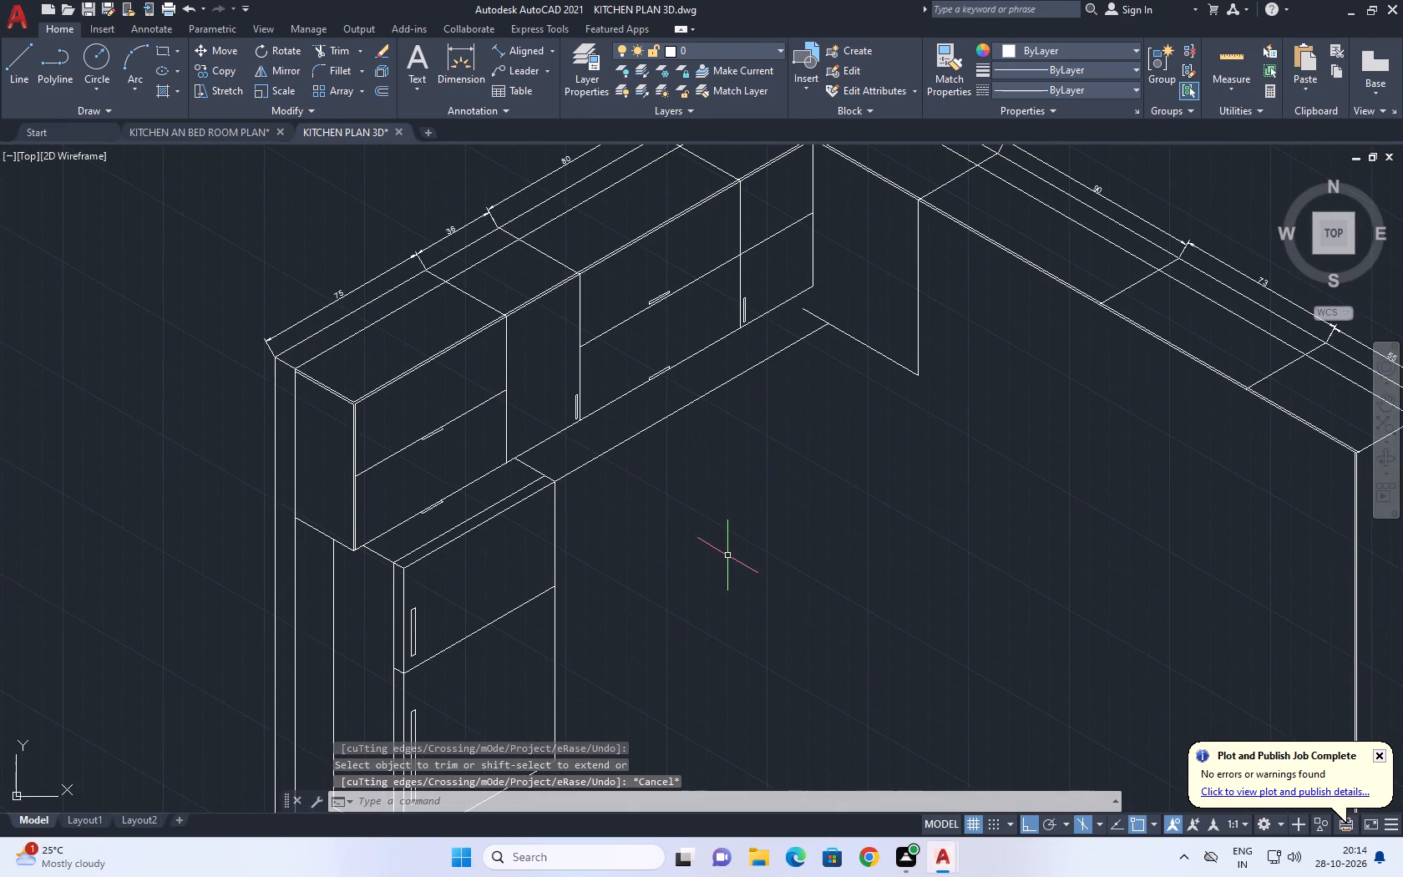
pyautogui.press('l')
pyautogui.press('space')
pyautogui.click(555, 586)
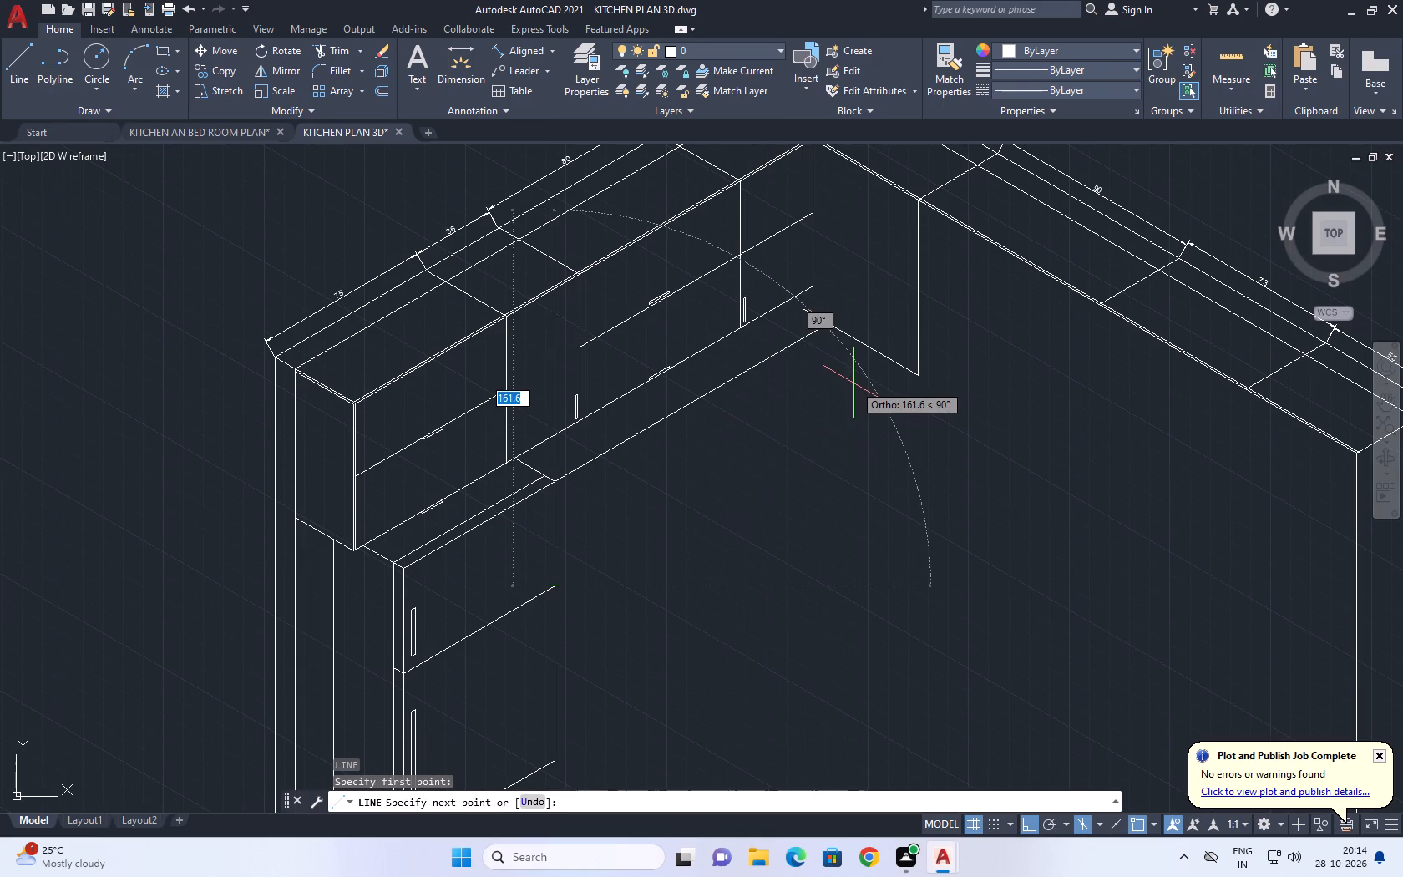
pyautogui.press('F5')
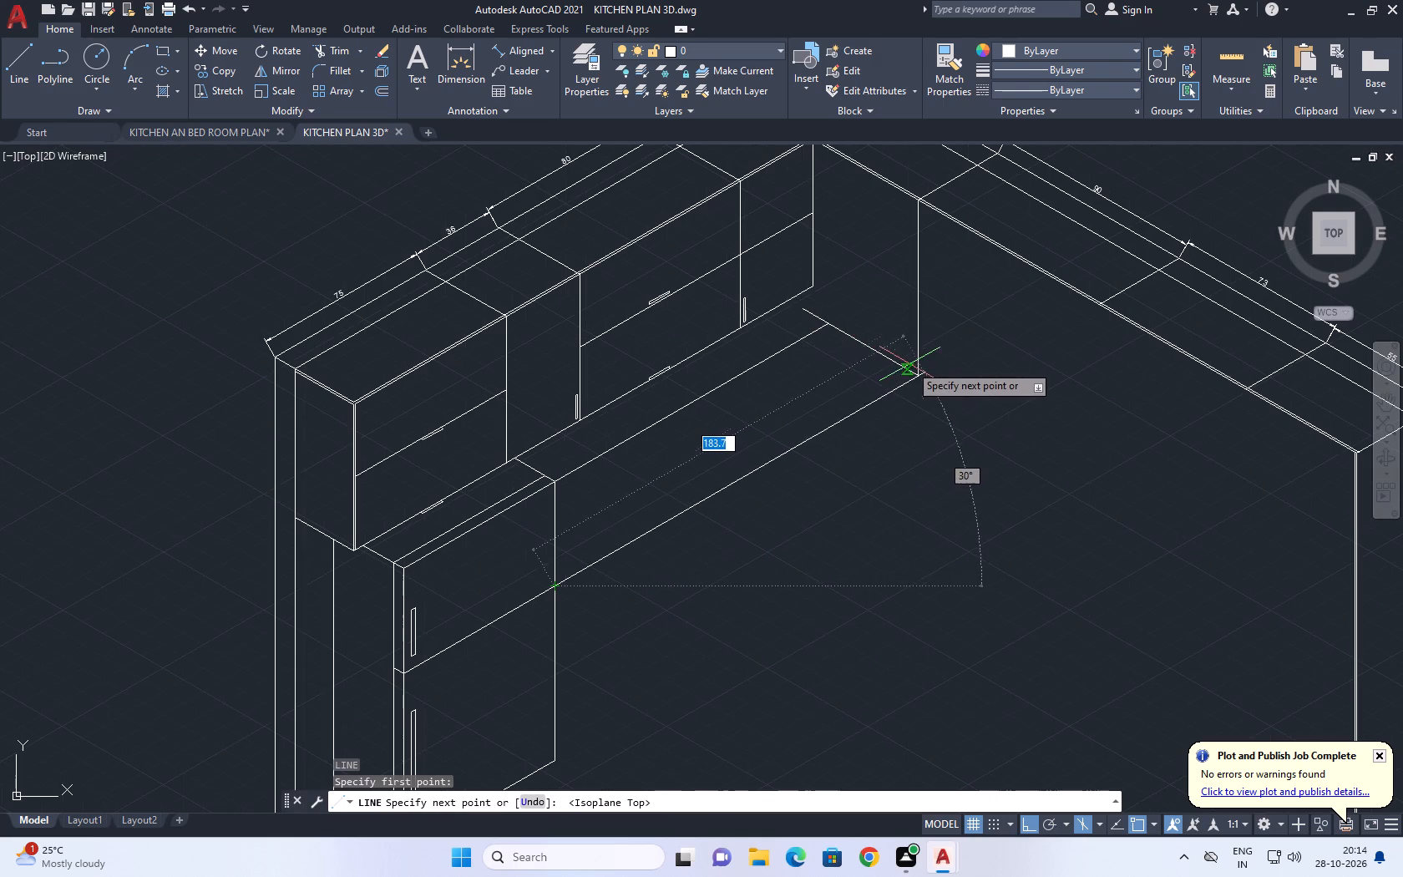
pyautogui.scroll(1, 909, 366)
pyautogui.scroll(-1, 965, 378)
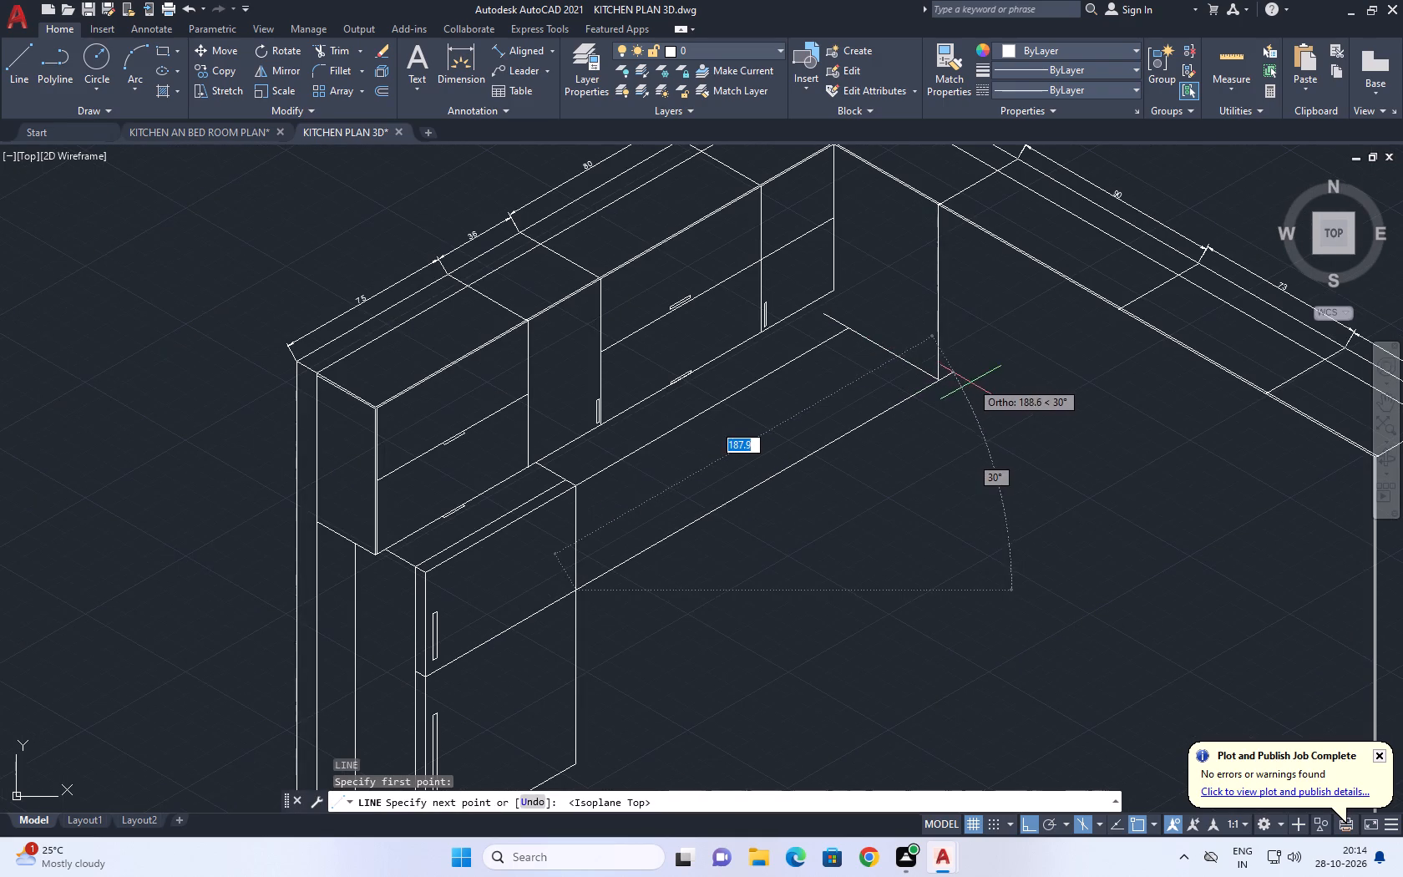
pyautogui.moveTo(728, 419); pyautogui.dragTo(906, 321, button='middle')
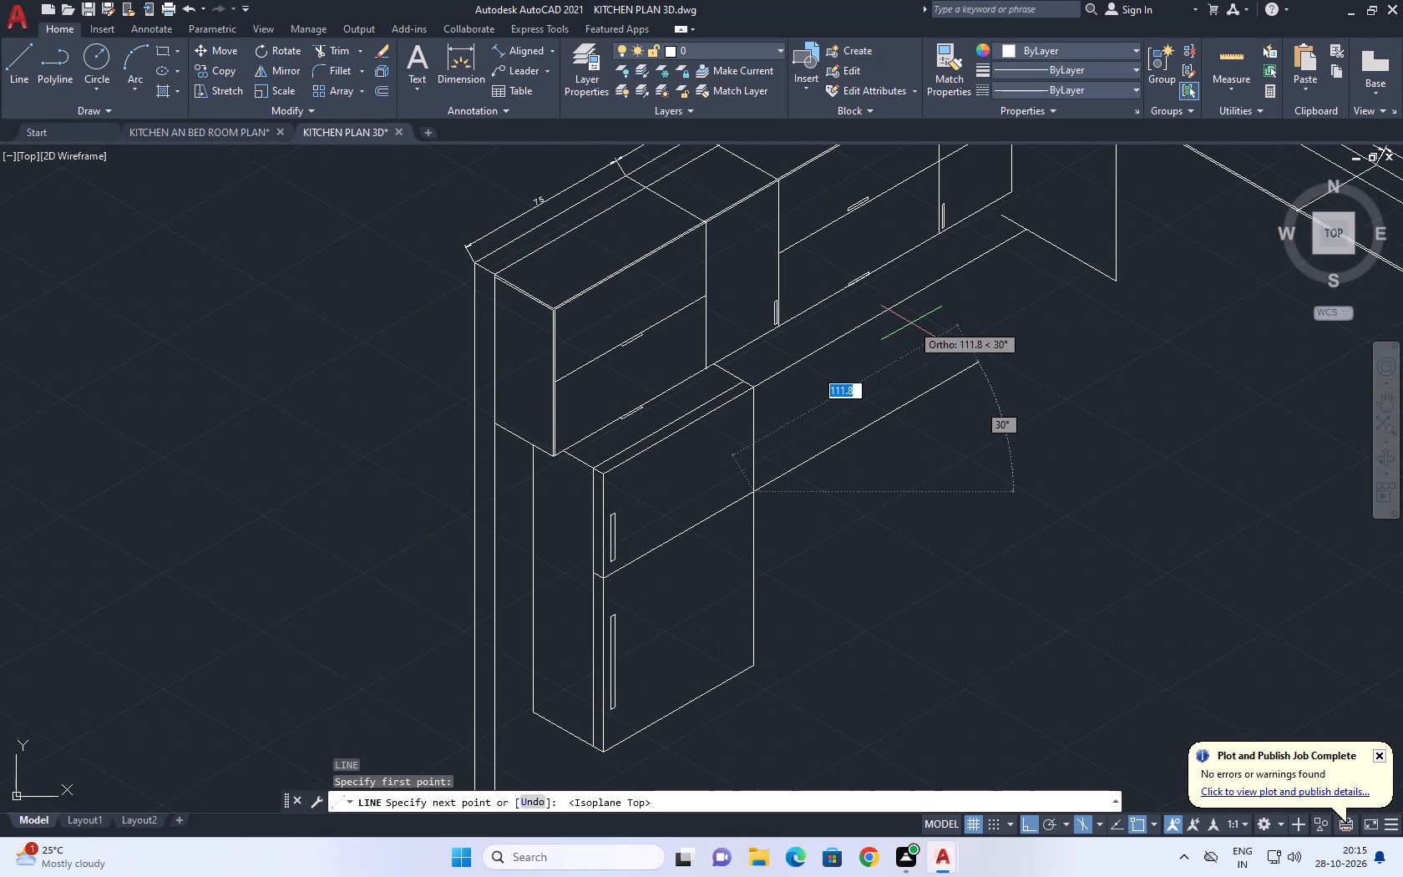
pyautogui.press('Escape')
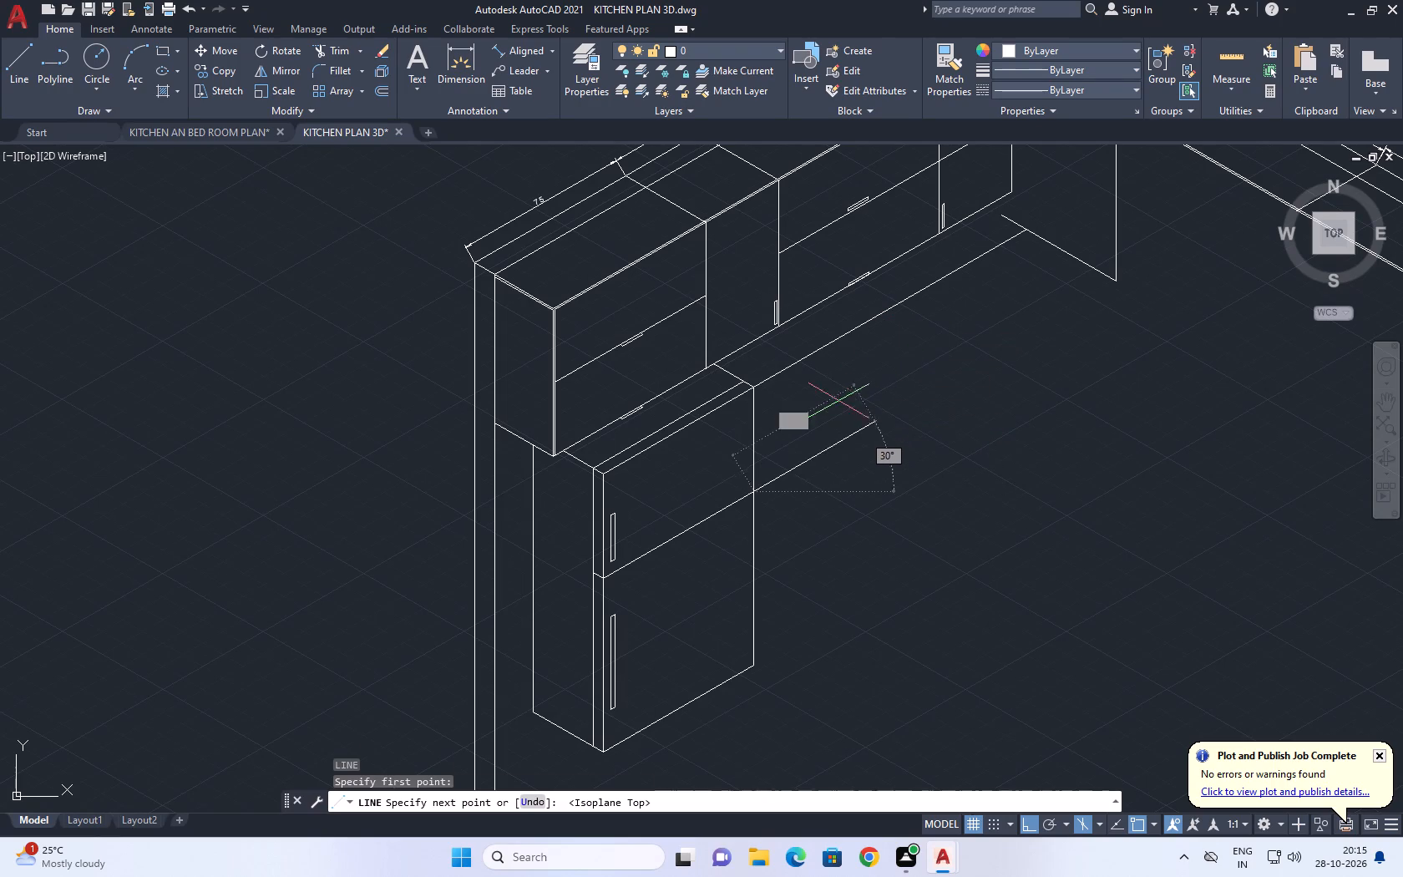
# Erase the rear vertical edge of the refrigerator's side face.
pyautogui.moveTo(749, 481); pyautogui.dragTo(848, 297, button='middle')
pyautogui.click(640, 528)
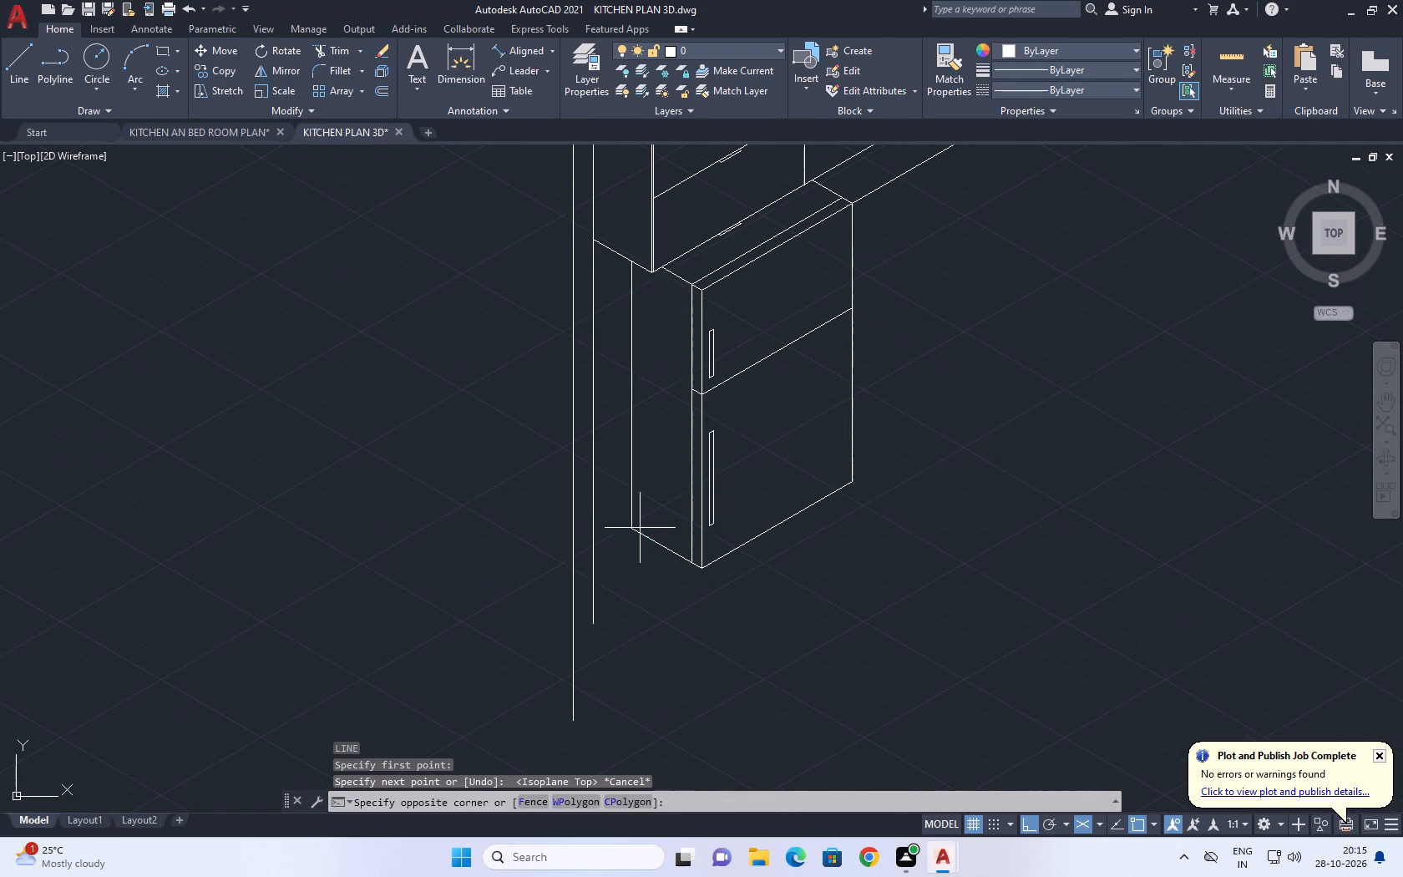
pyautogui.click(622, 462)
pyautogui.moveTo(634, 459); pyautogui.dragTo(737, 458, button='middle')
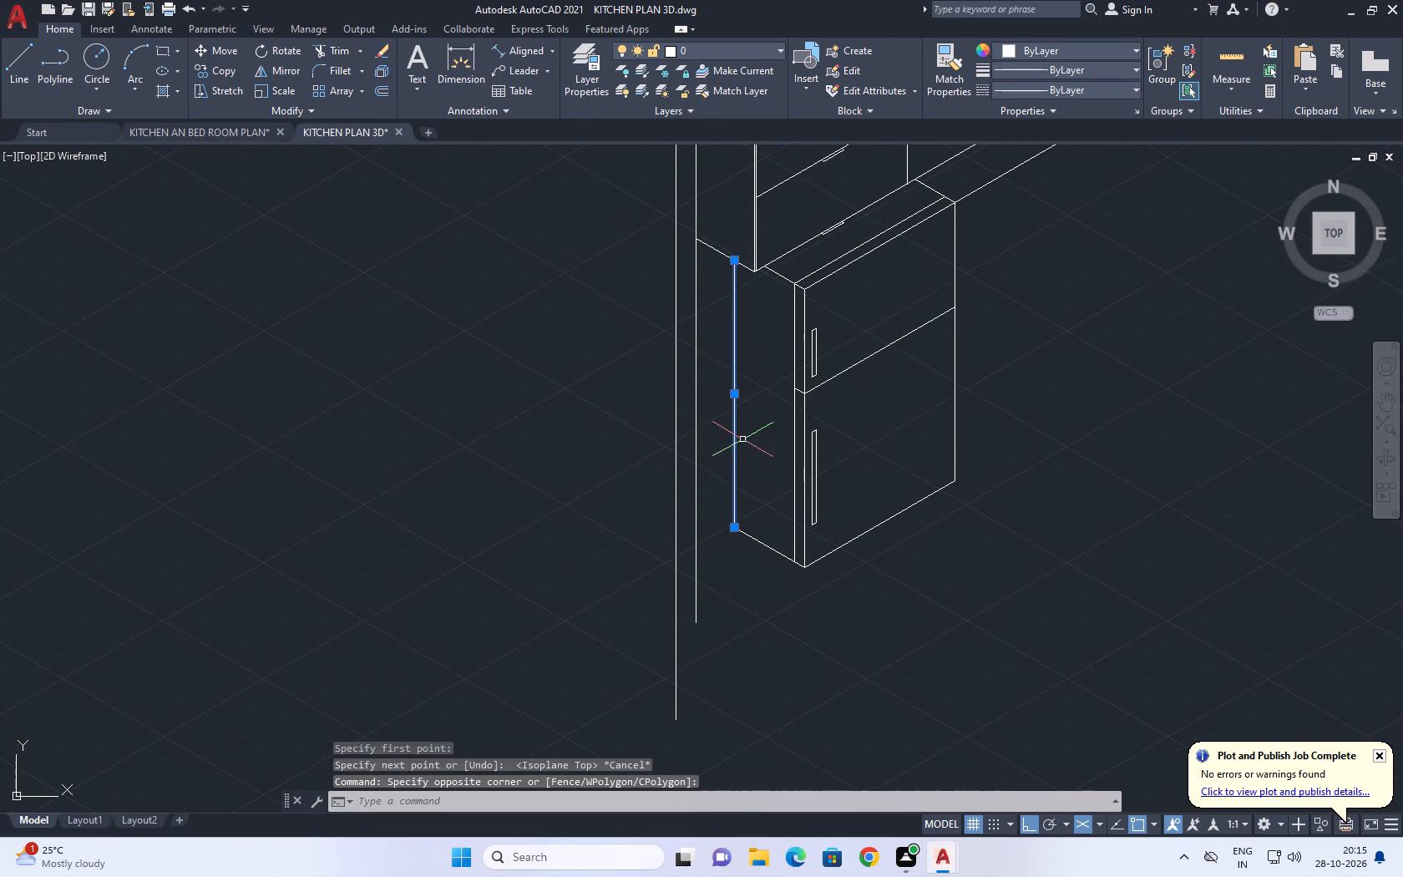
pyautogui.press('Delete')
# Trim away the refrigerator's bottom side edge behind the door, back to the door's rear vertical edge.
pyautogui.click(759, 545)
pyautogui.click(754, 527)
pyautogui.click(756, 549)
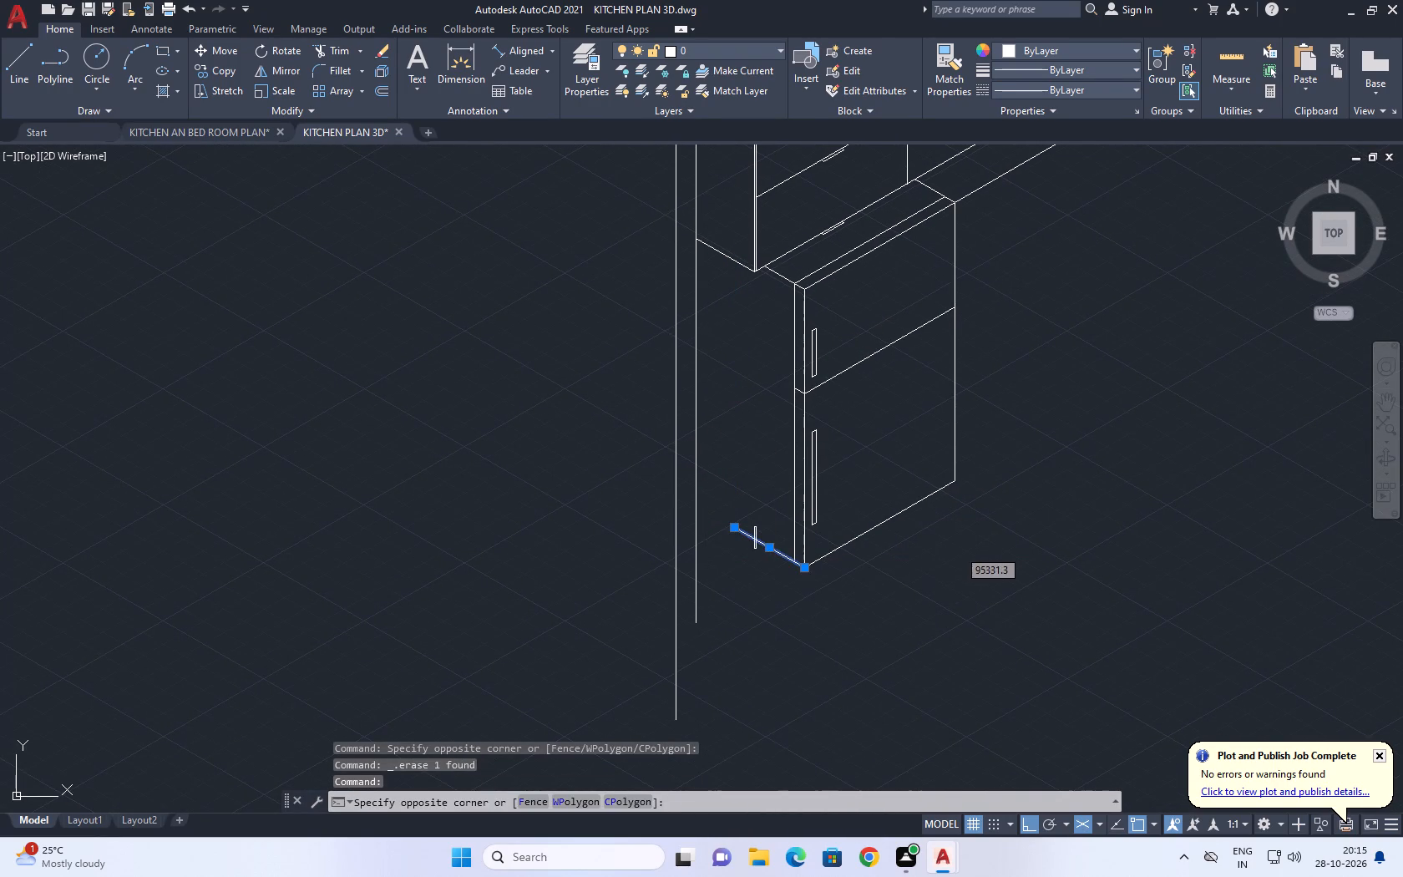
pyautogui.press('Escape')
pyautogui.write('TR')
pyautogui.press('space')
pyautogui.click(757, 542)
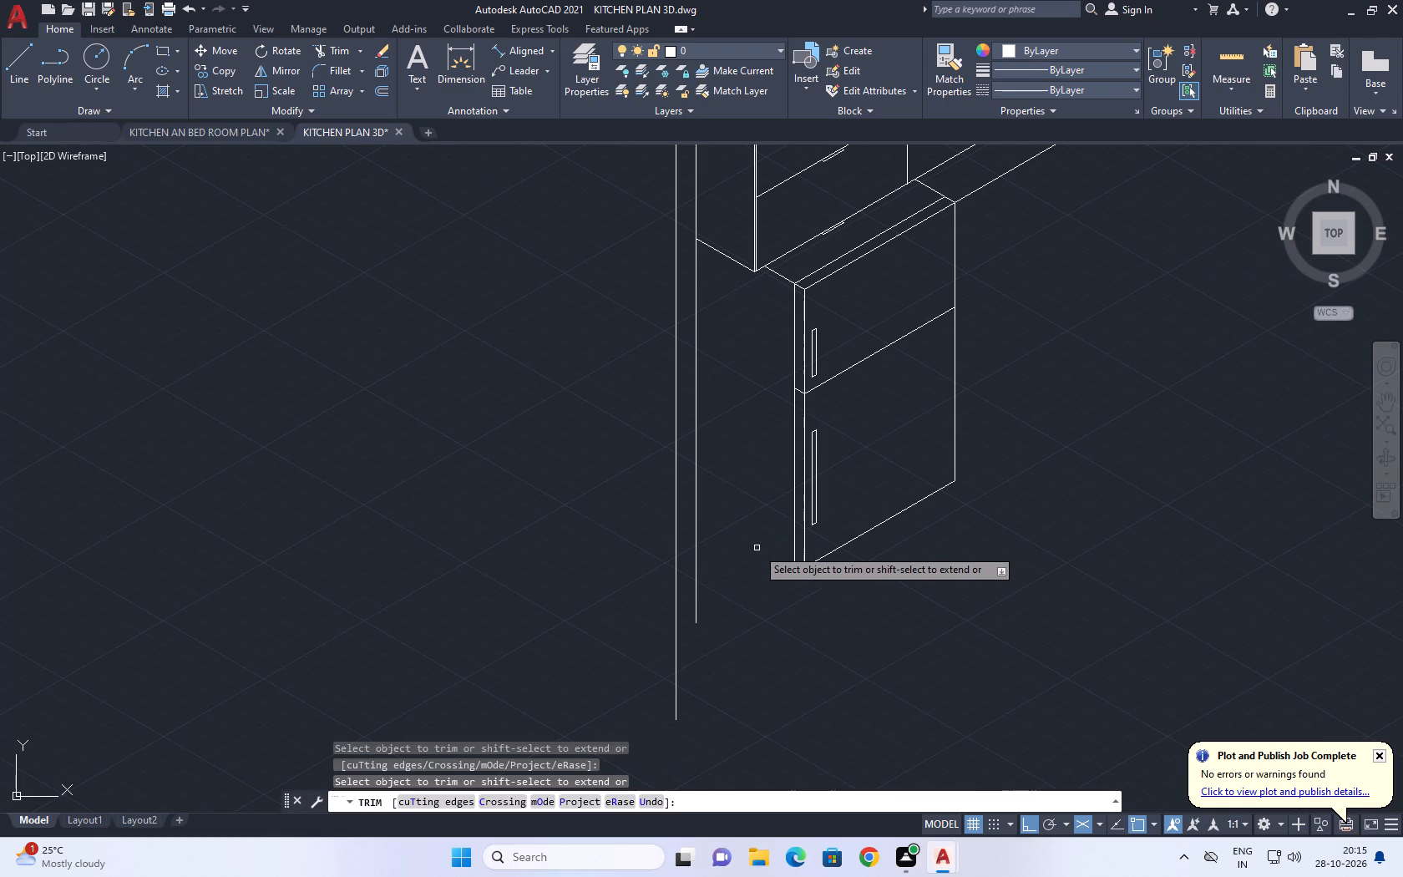
pyautogui.press('Escape')
pyautogui.moveTo(773, 556); pyautogui.dragTo(864, 589, button='middle')
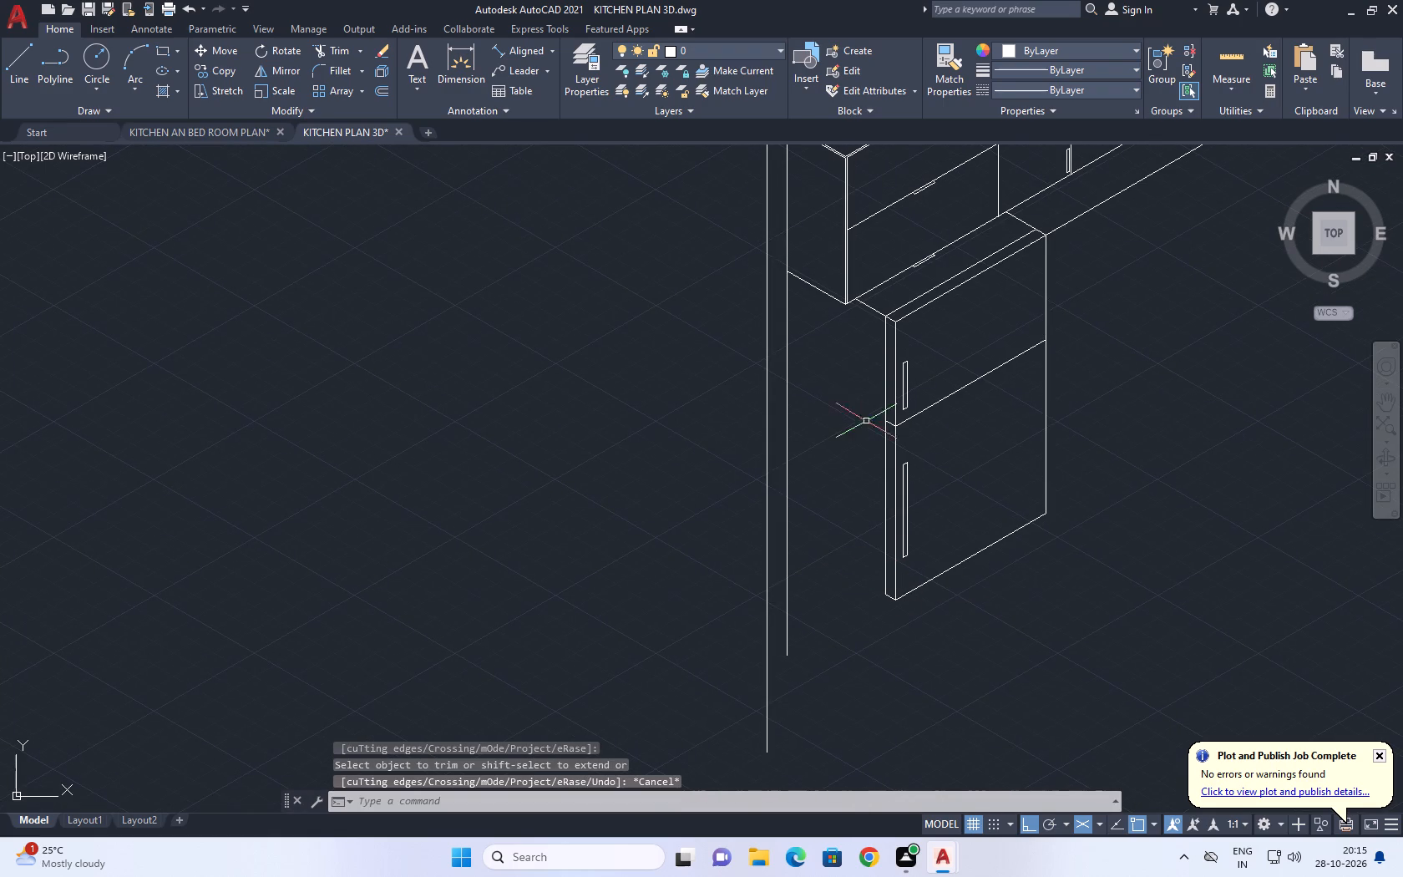
# Copy the inner vertical wall line beside the end cabinet 3 units along the 330° isometric direction, towards the refrigerator.
pyautogui.click(785, 355)
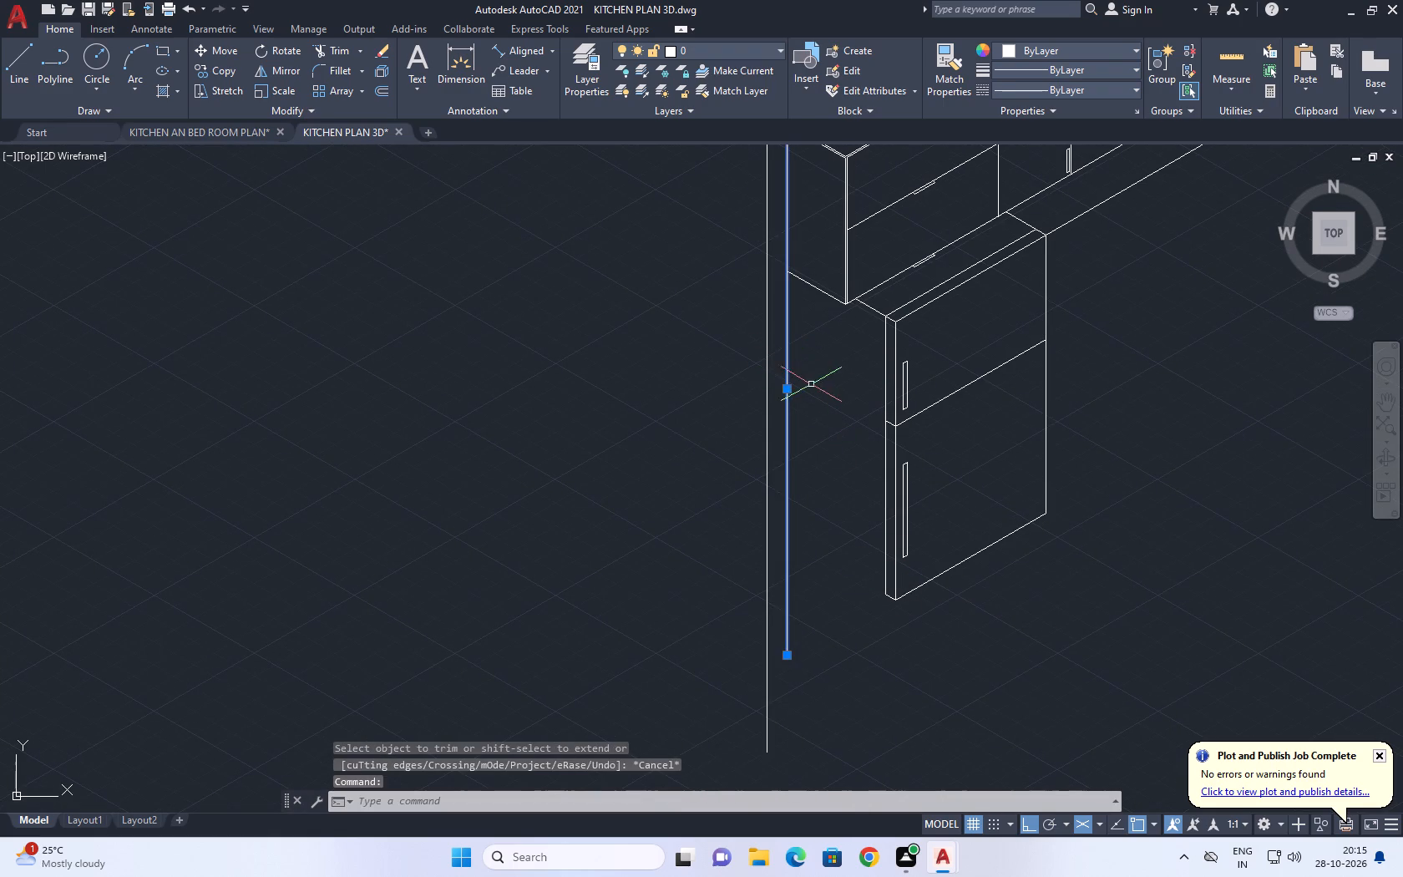
pyautogui.moveTo(807, 396); pyautogui.dragTo(787, 426, button='middle')
pyautogui.press('c')
pyautogui.press('o')
pyautogui.press('space')
pyautogui.click(787, 428)
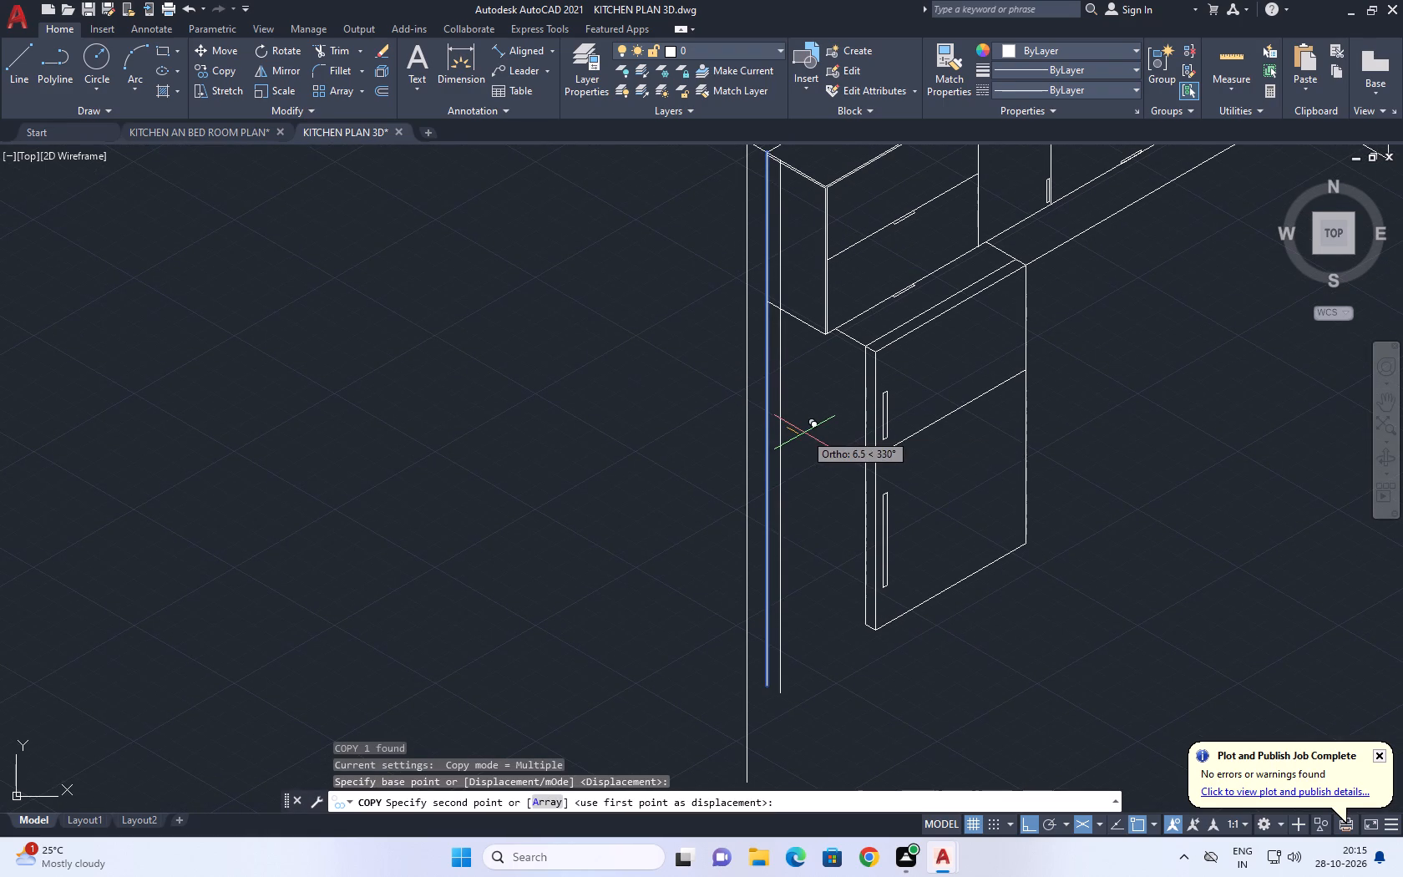
pyautogui.press('3')
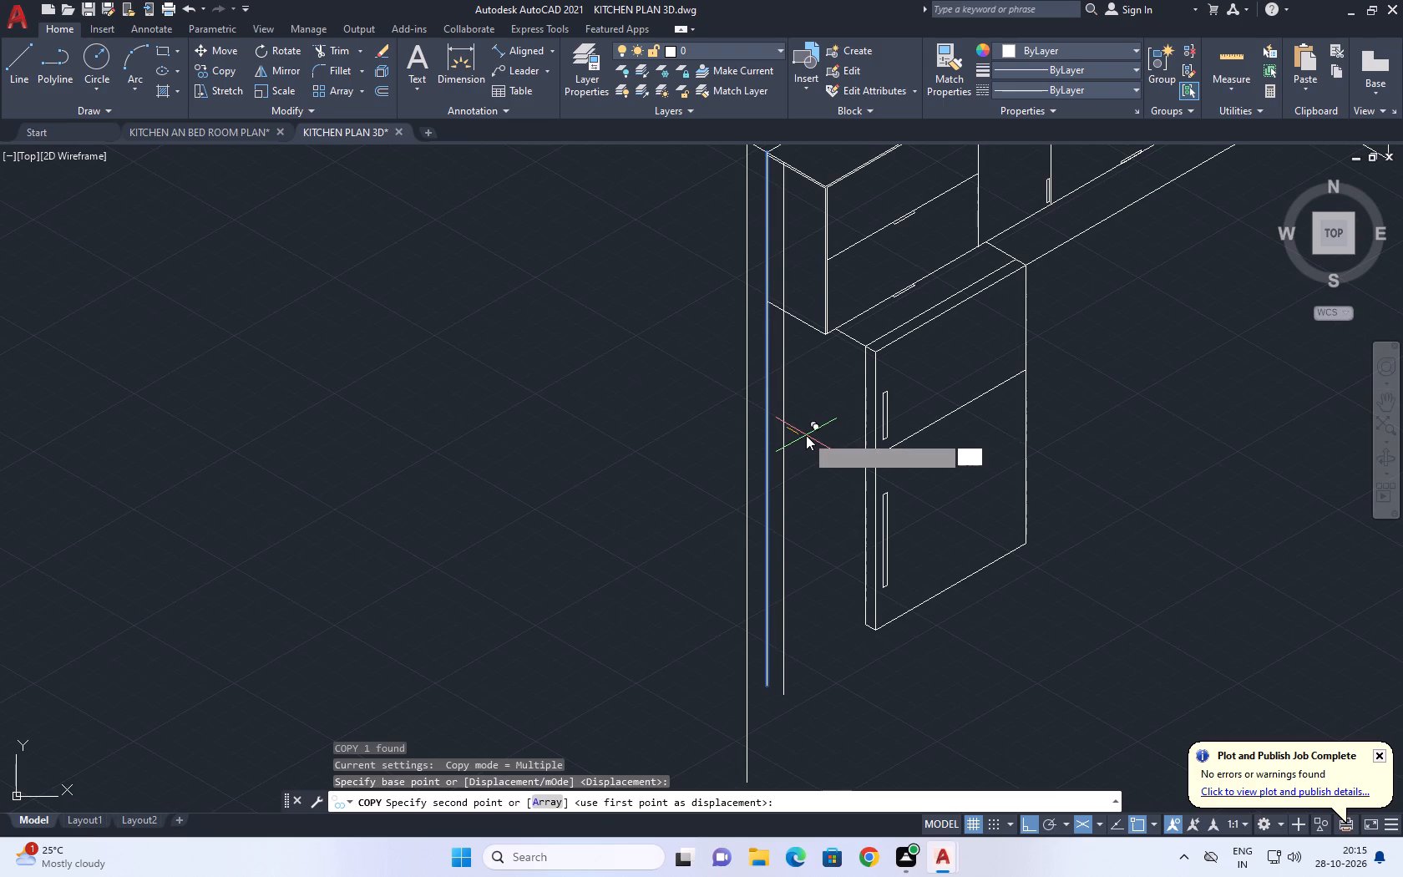
pyautogui.press('space')
pyautogui.press('Escape')
# Trim the copied vertical line where it crosses the end cabinet's side face, leaving only the part below the cabinet.
pyautogui.moveTo(752, 266); pyautogui.dragTo(772, 377, button='middle')
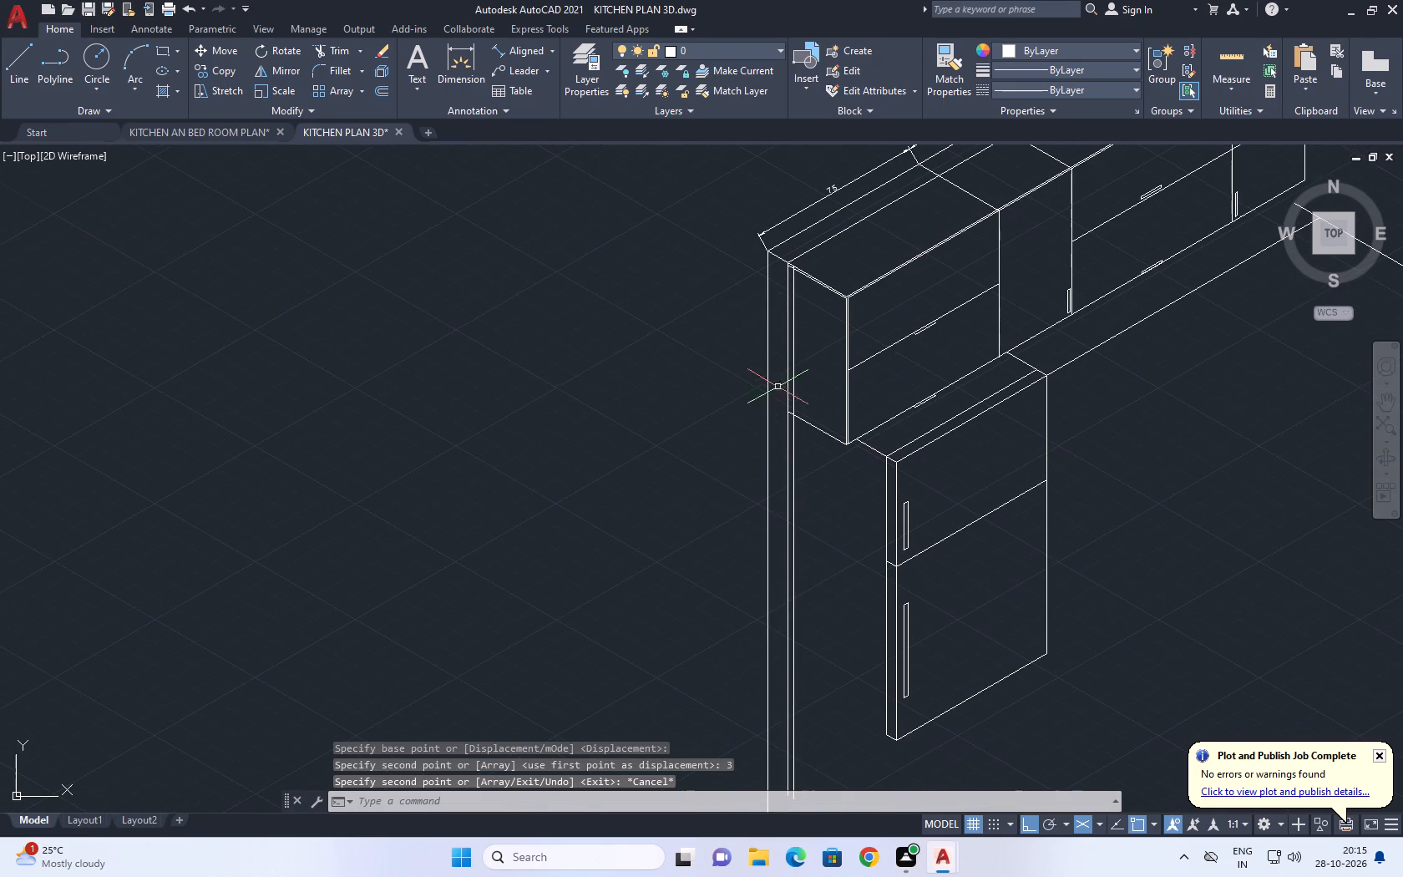
pyautogui.press('t')
pyautogui.write('R')
pyautogui.press('space')
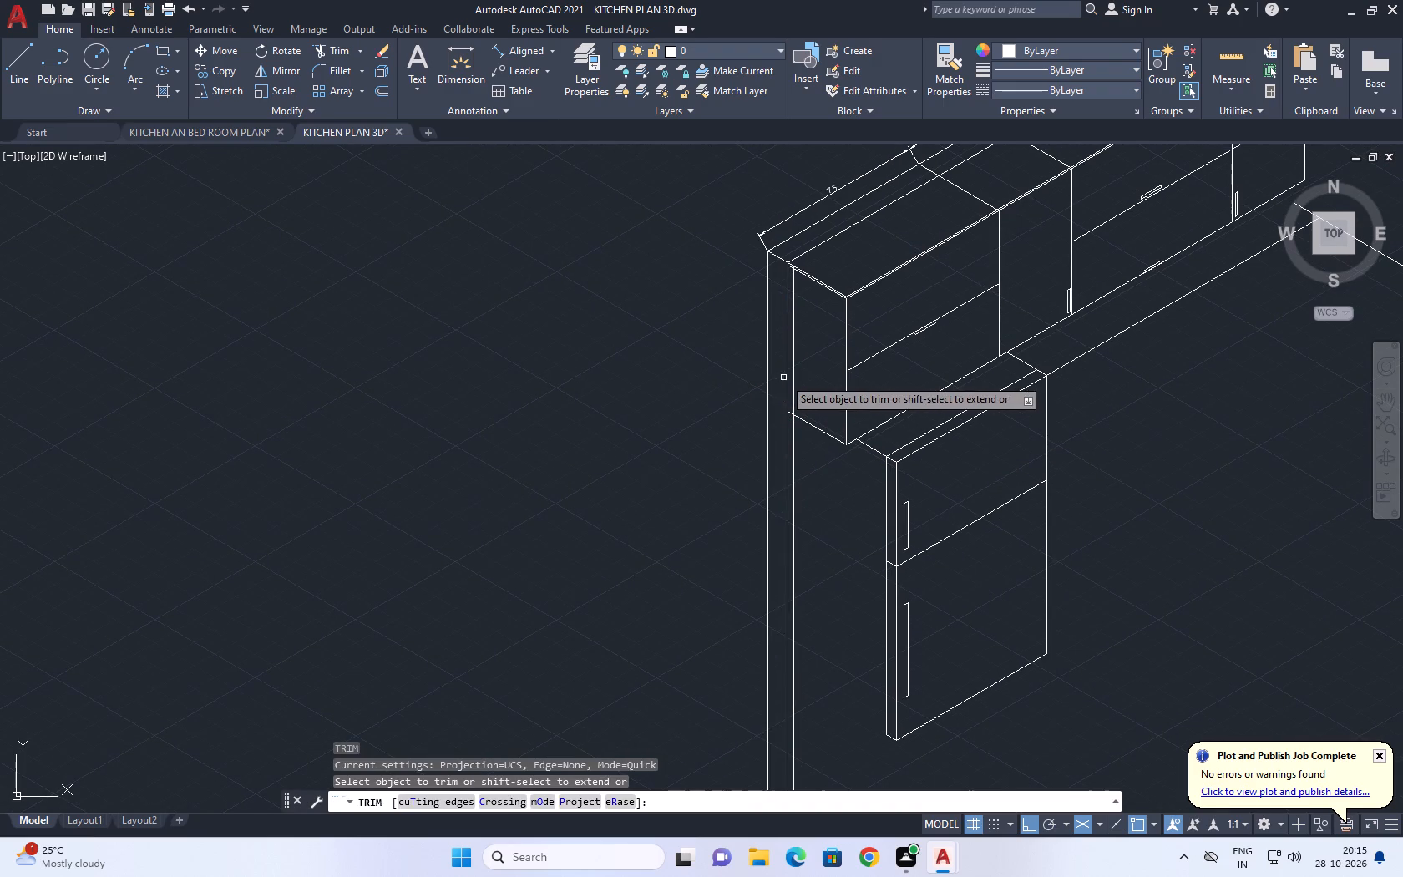
pyautogui.click(793, 377)
pyautogui.press('Escape')
pyautogui.scroll(-1, 798, 362)
pyautogui.moveTo(930, 416); pyautogui.dragTo(781, 408, button='middle')
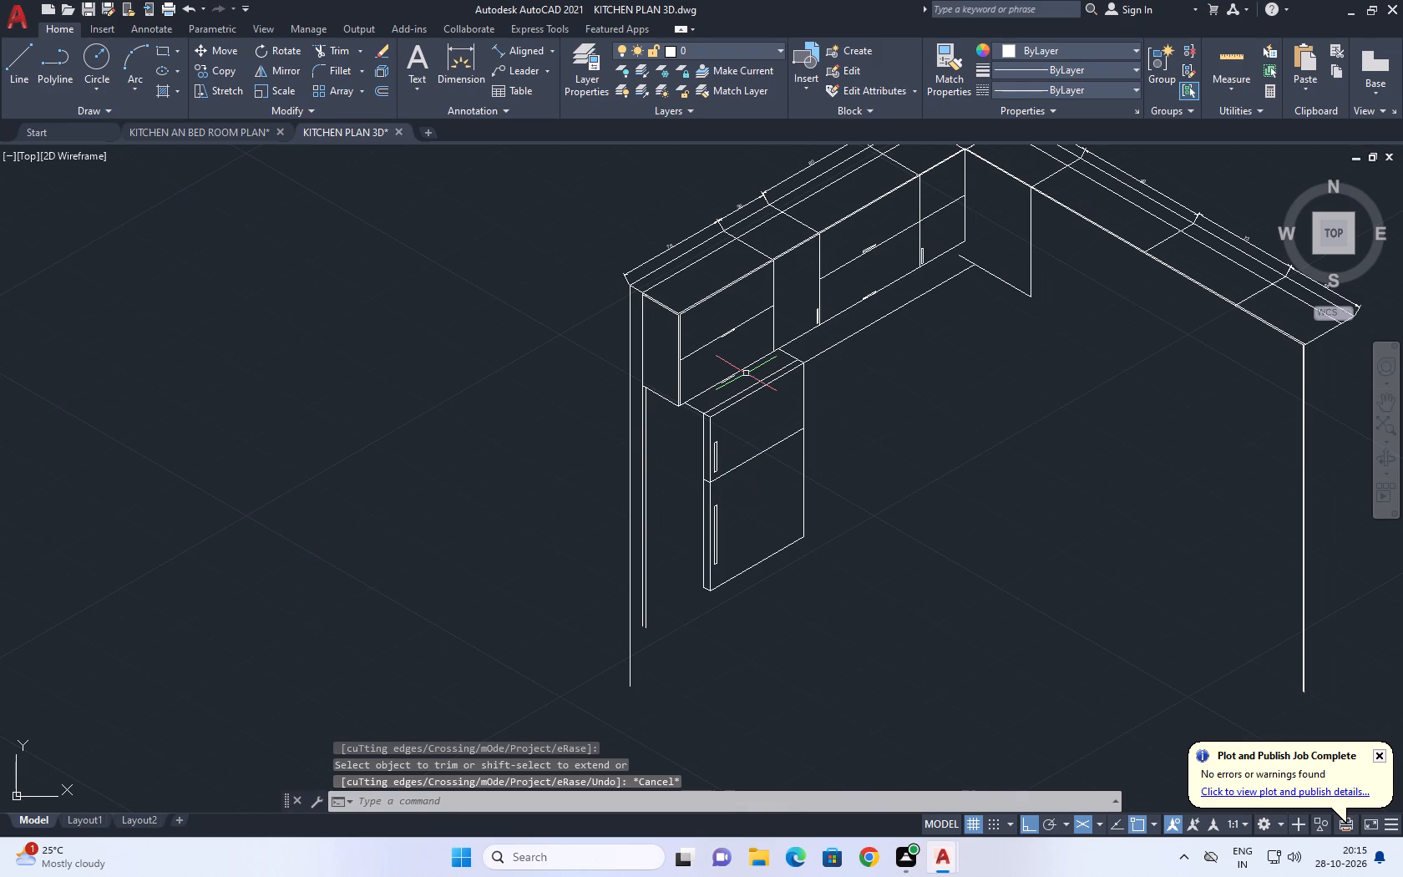
# Trim the end of the 150° line that extends beyond the upper 30° line, so both meet in a corner.
pyautogui.moveTo(976, 250); pyautogui.dragTo(953, 287, button='middle')
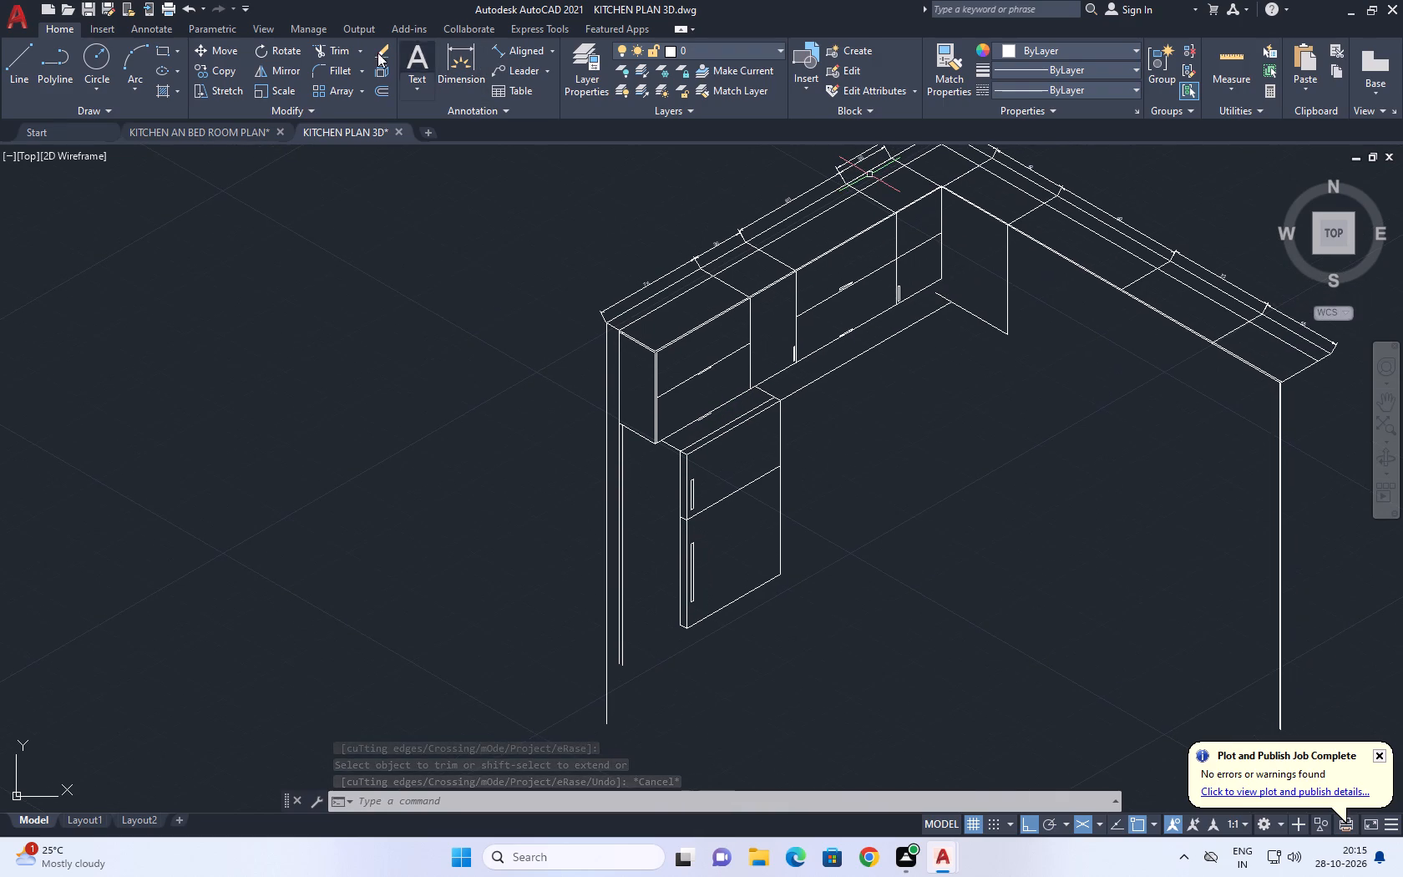
pyautogui.click(339, 47)
pyautogui.scroll(2, 934, 292)
pyautogui.click(949, 302)
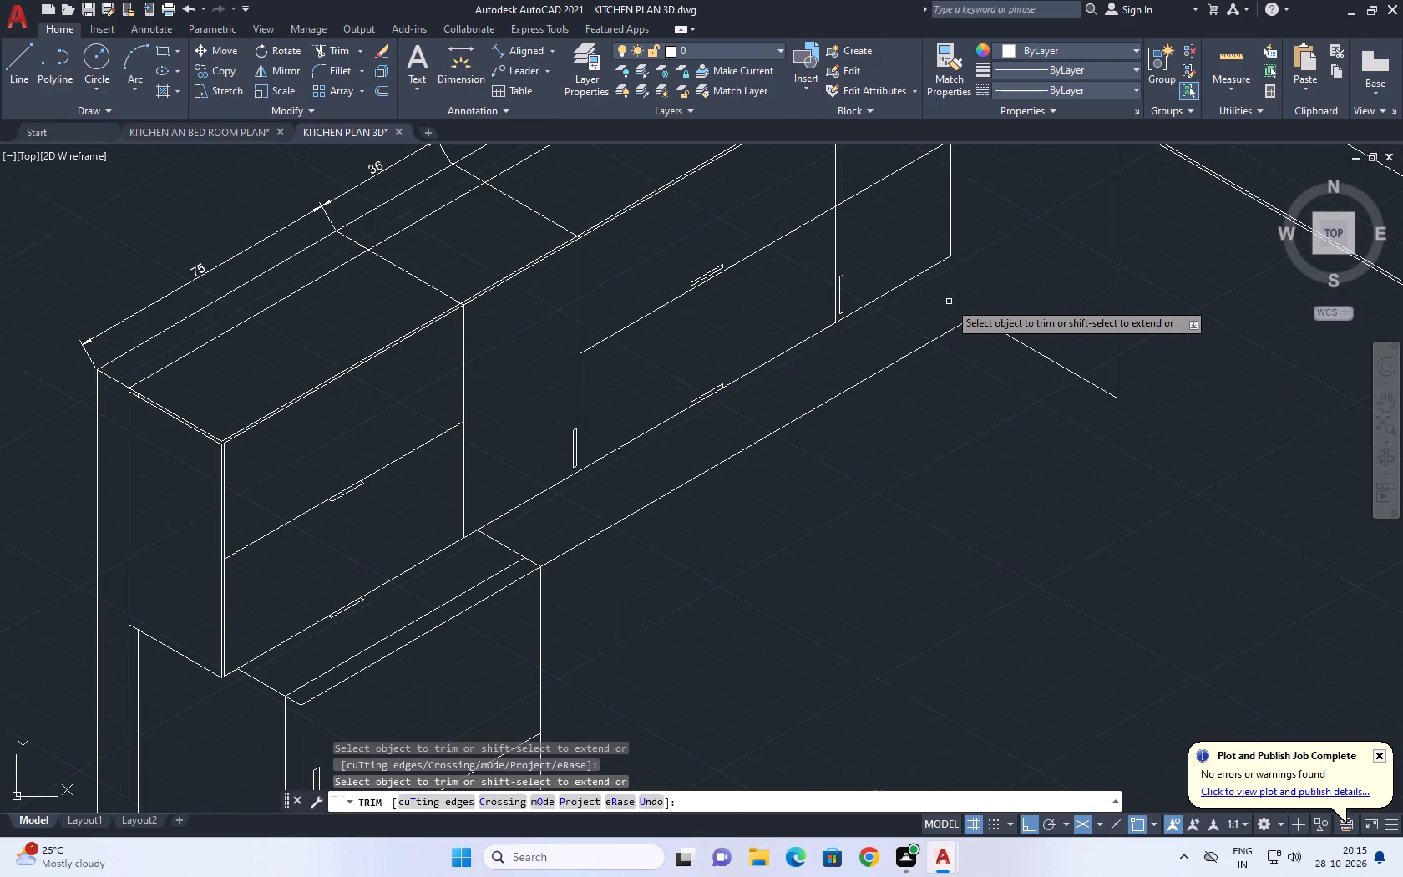
pyautogui.rightClick(1037, 281)
pyautogui.click(1092, 309)
pyautogui.scroll(-2, 928, 366)
pyautogui.moveTo(980, 376); pyautogui.dragTo(904, 382, button='middle')
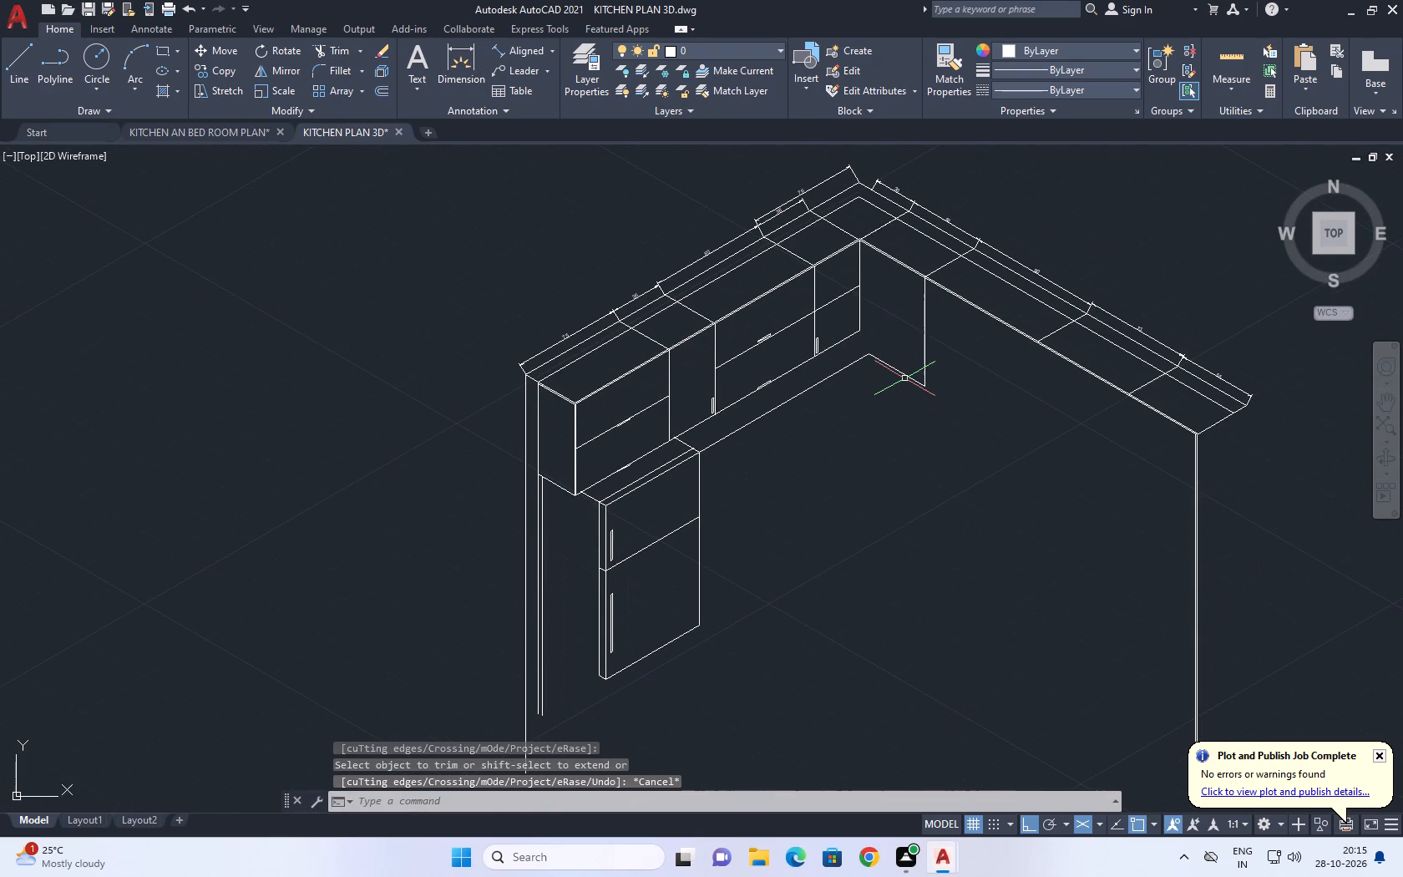
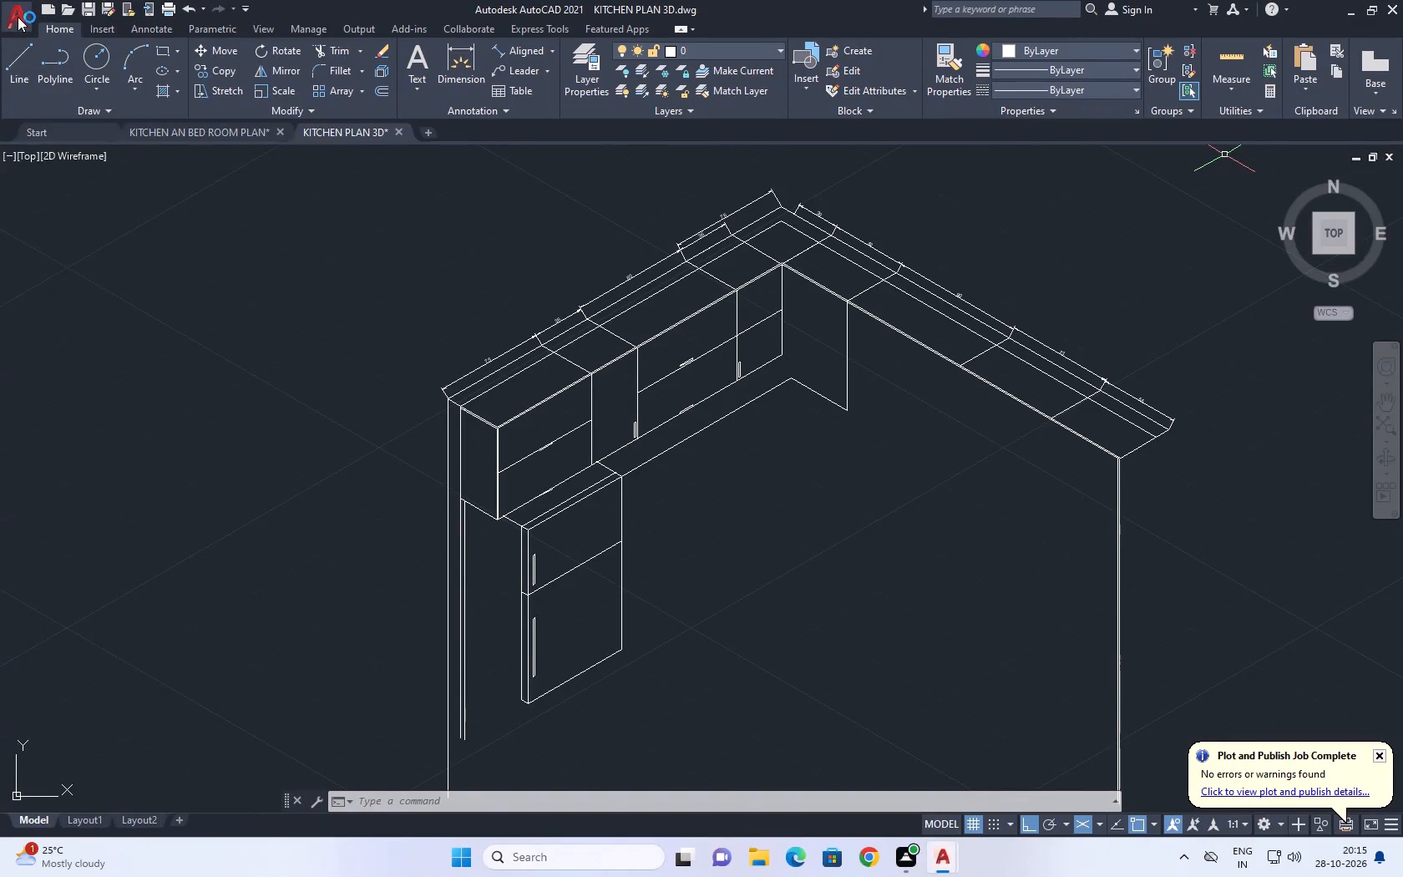
# Save the drawing as KITCHEN PLAN 3D in the MANISHA folder, replacing the existing file.
pyautogui.click(54, 221)
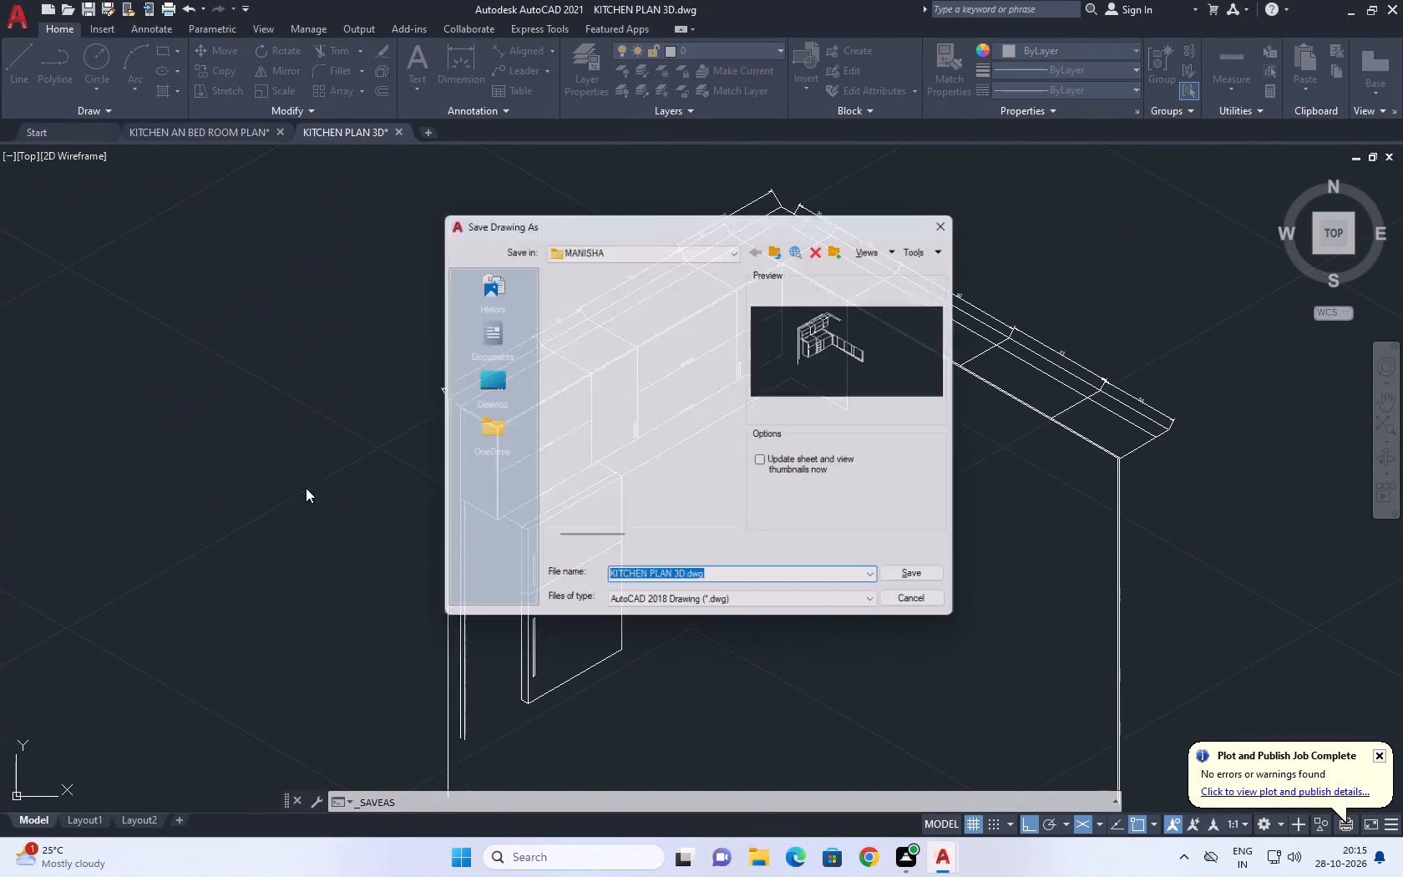
pyautogui.click(935, 587)
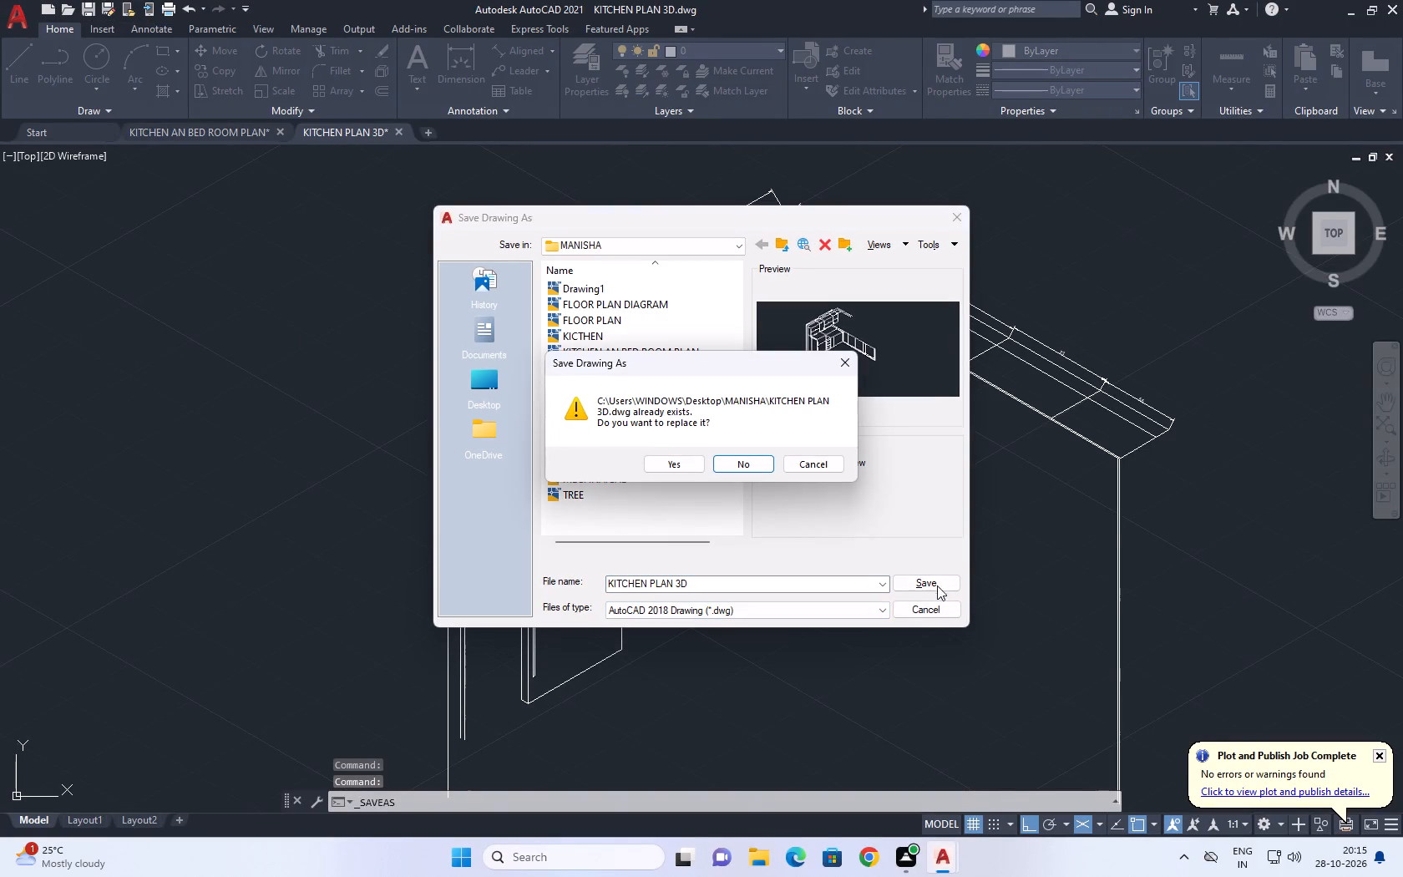
pyautogui.click(681, 458)
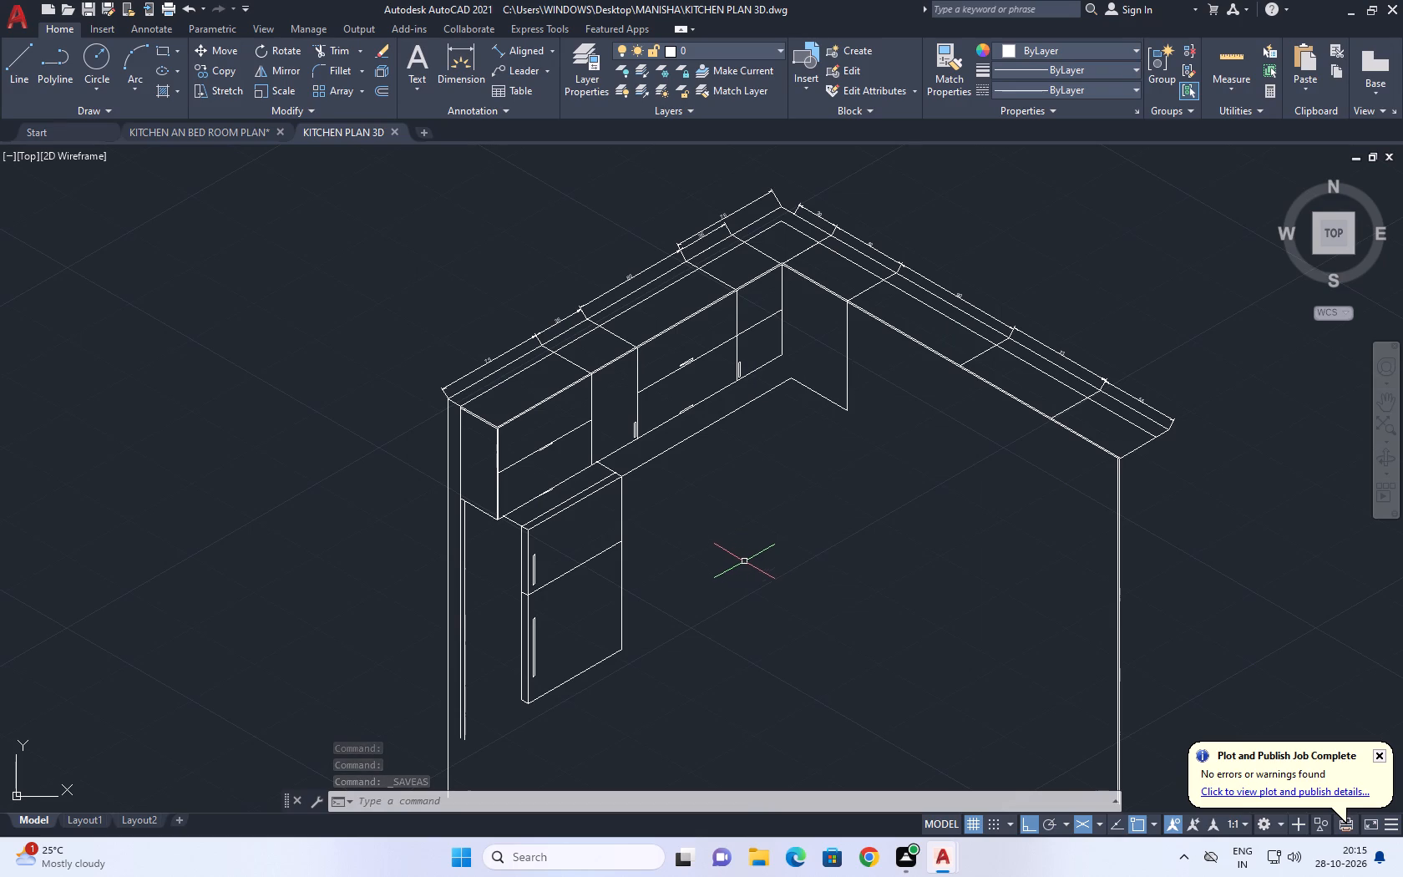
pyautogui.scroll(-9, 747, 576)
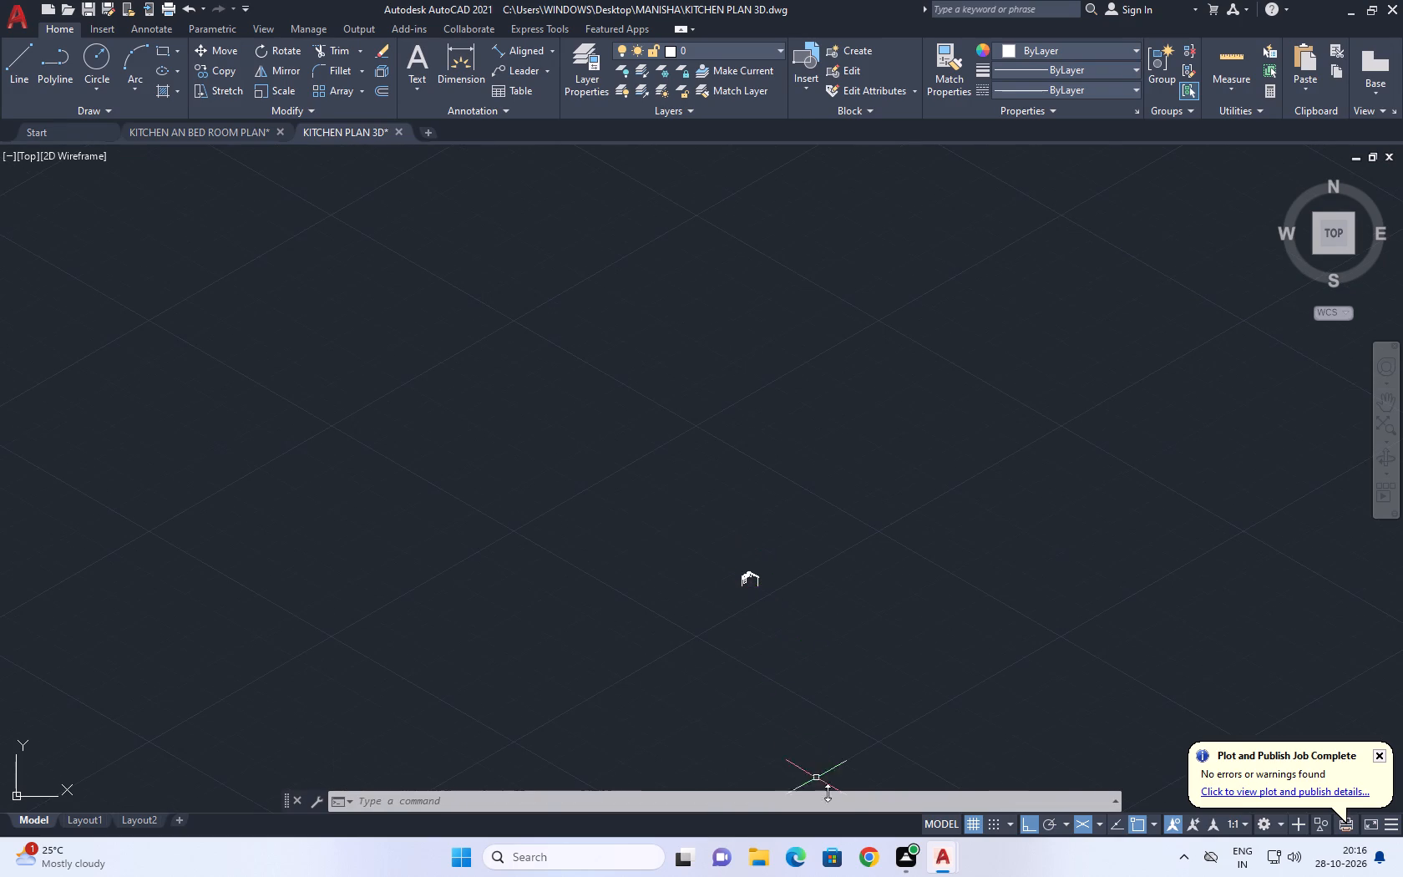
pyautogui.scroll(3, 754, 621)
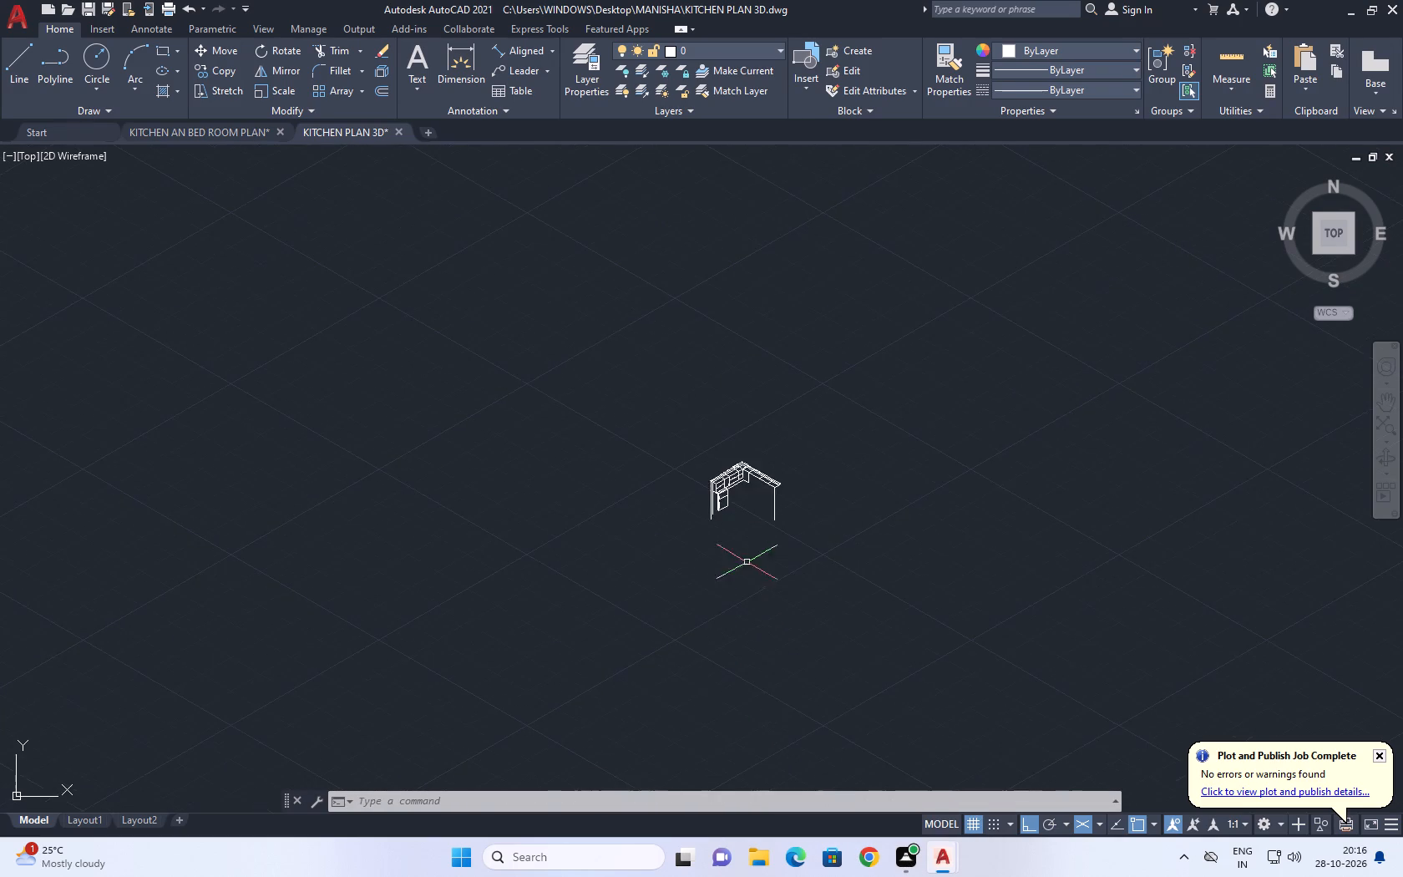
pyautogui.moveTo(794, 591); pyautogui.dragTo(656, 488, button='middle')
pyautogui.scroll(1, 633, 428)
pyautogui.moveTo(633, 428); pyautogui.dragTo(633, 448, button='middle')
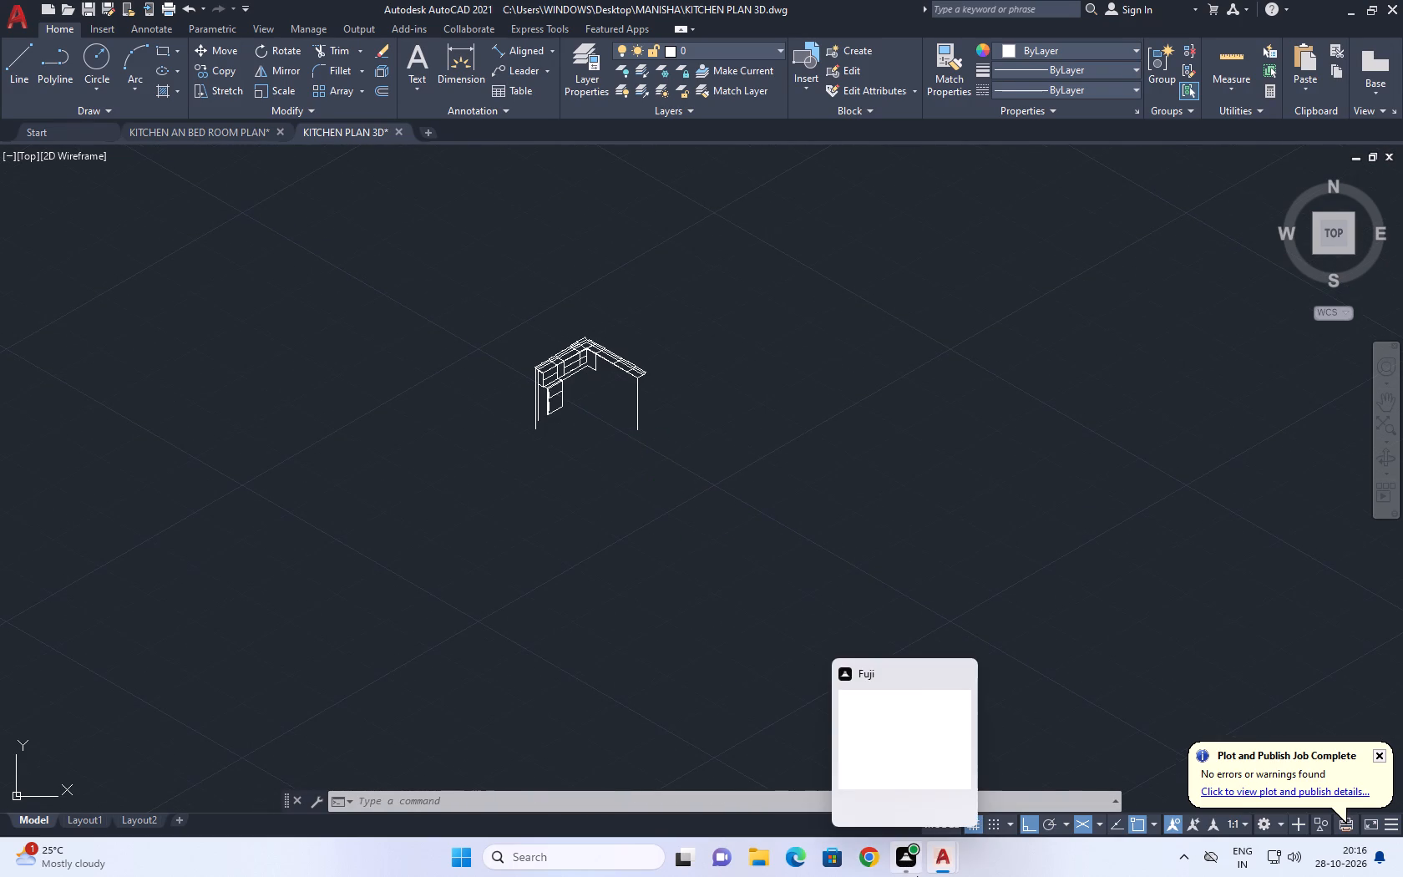
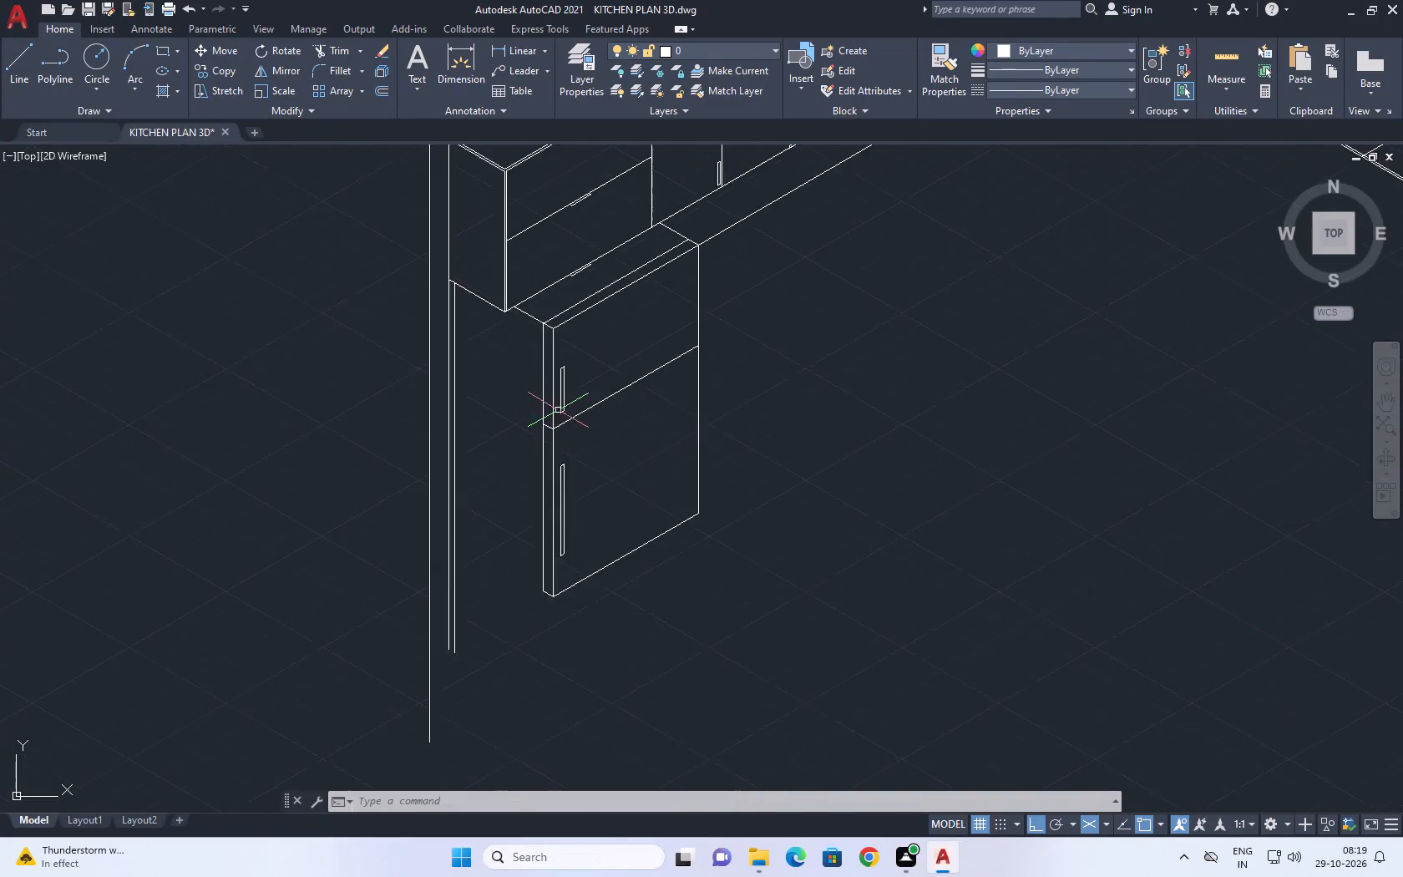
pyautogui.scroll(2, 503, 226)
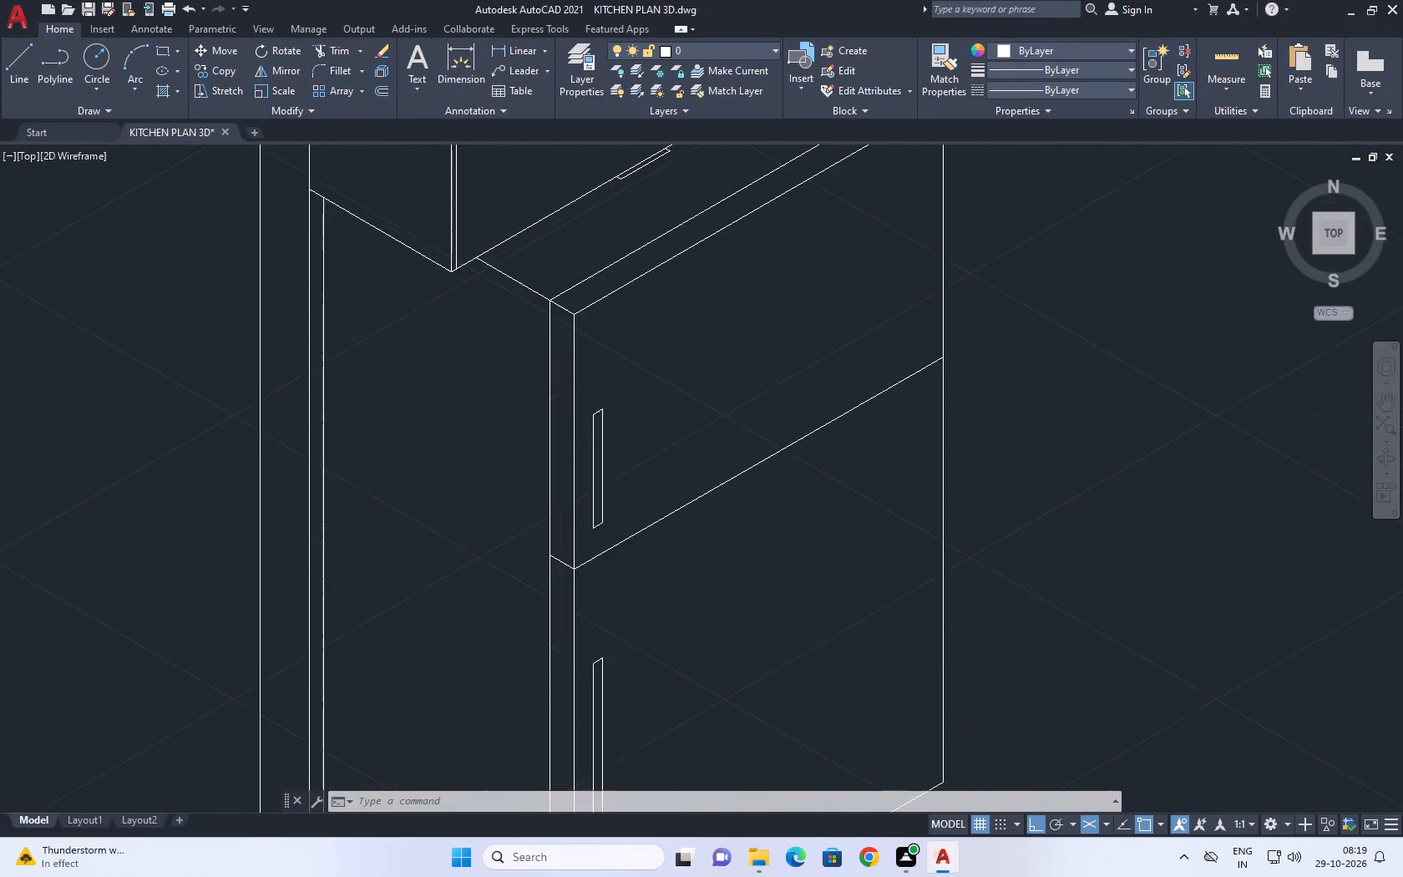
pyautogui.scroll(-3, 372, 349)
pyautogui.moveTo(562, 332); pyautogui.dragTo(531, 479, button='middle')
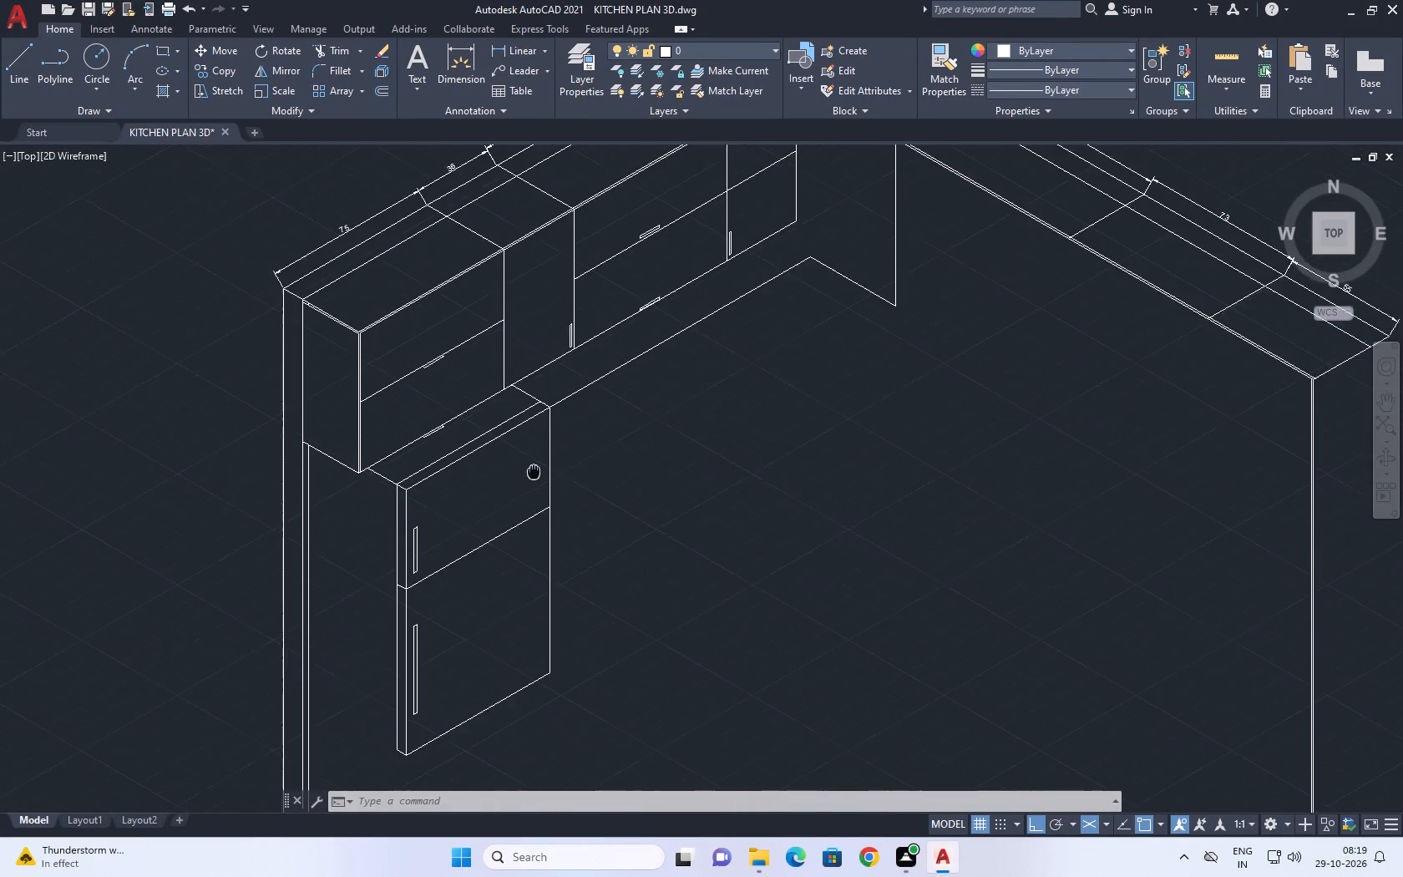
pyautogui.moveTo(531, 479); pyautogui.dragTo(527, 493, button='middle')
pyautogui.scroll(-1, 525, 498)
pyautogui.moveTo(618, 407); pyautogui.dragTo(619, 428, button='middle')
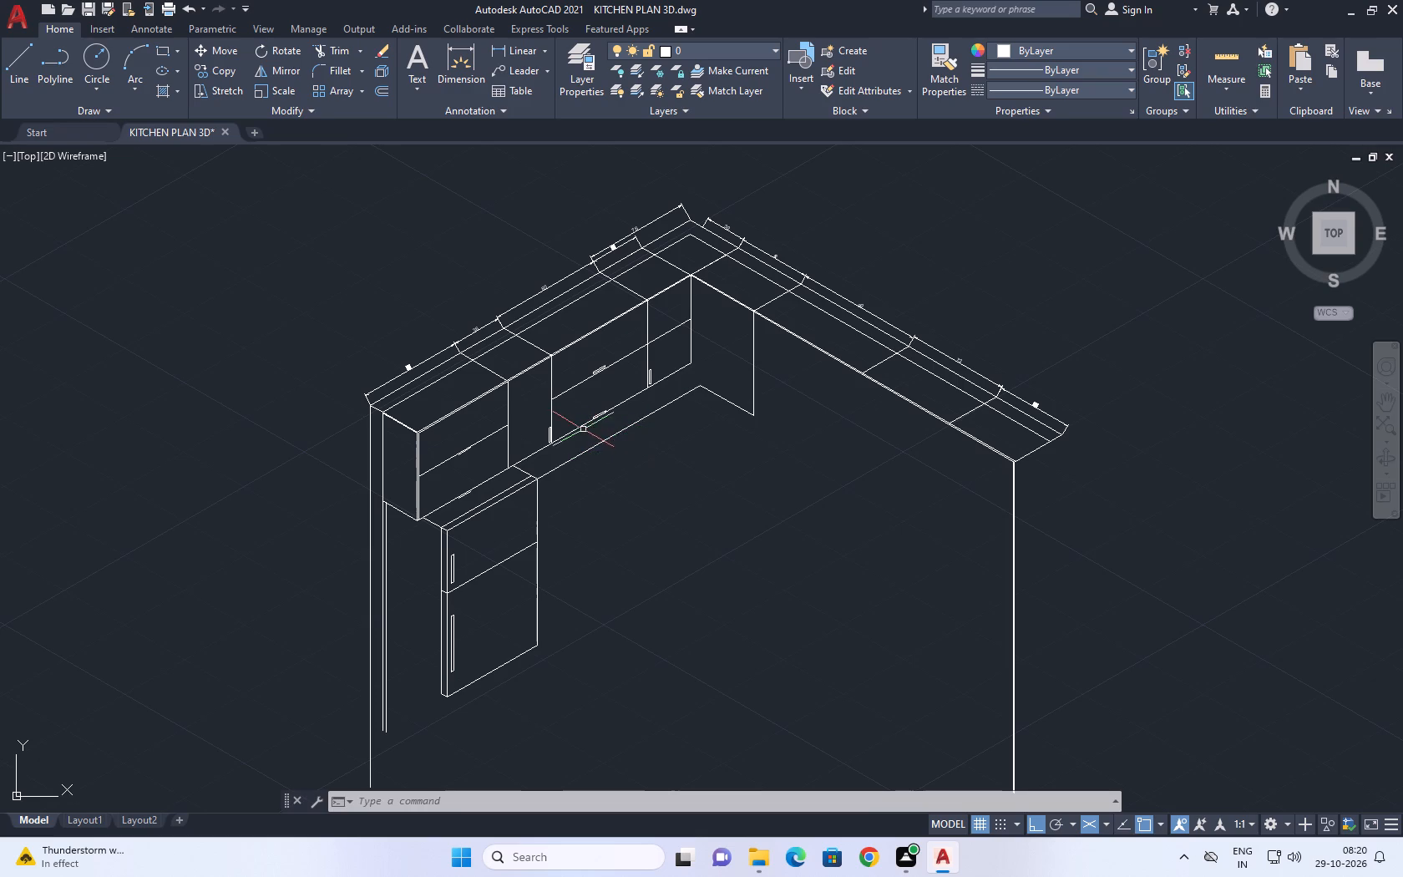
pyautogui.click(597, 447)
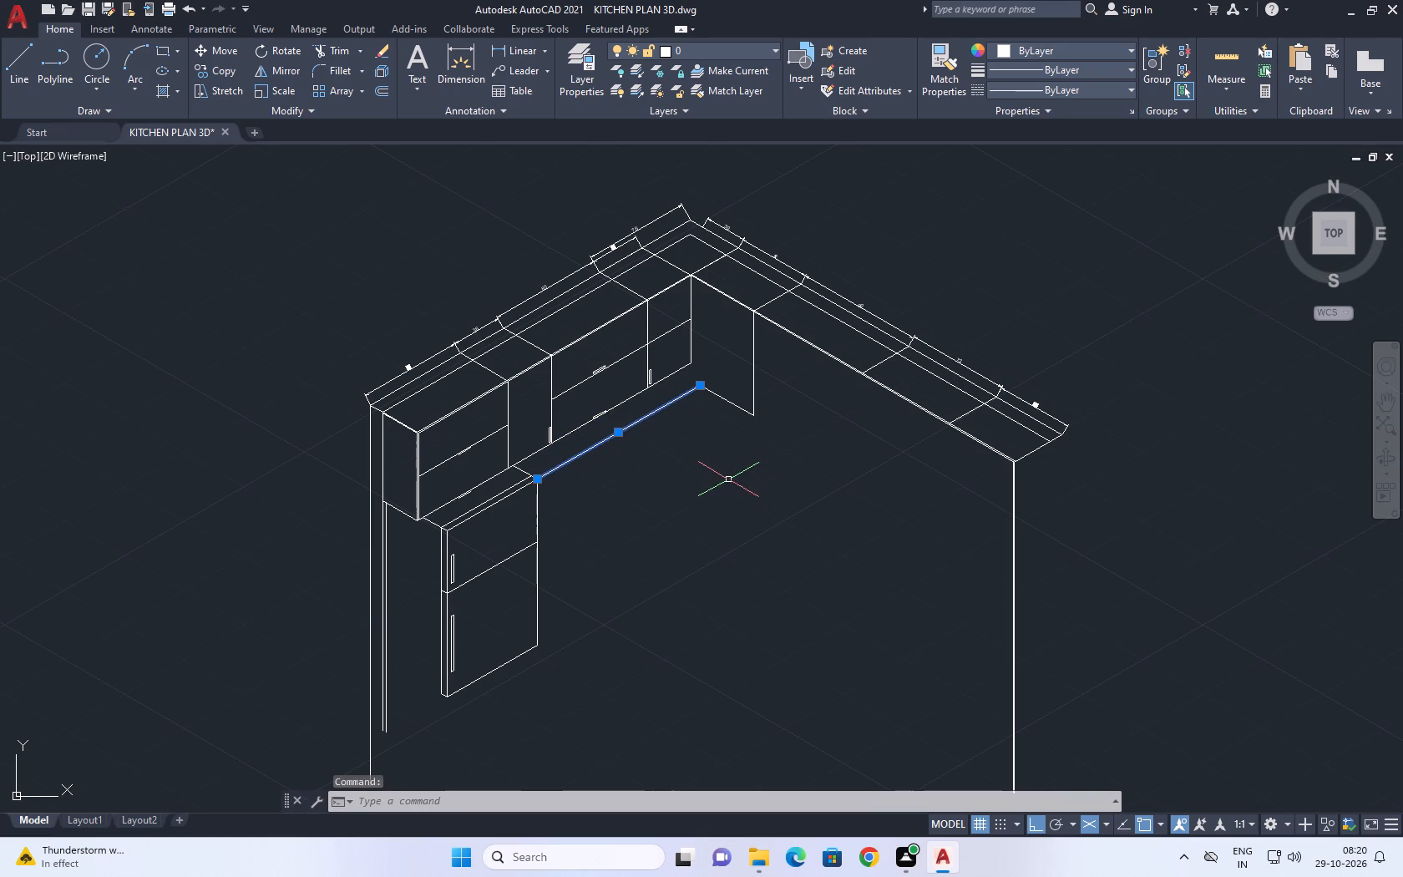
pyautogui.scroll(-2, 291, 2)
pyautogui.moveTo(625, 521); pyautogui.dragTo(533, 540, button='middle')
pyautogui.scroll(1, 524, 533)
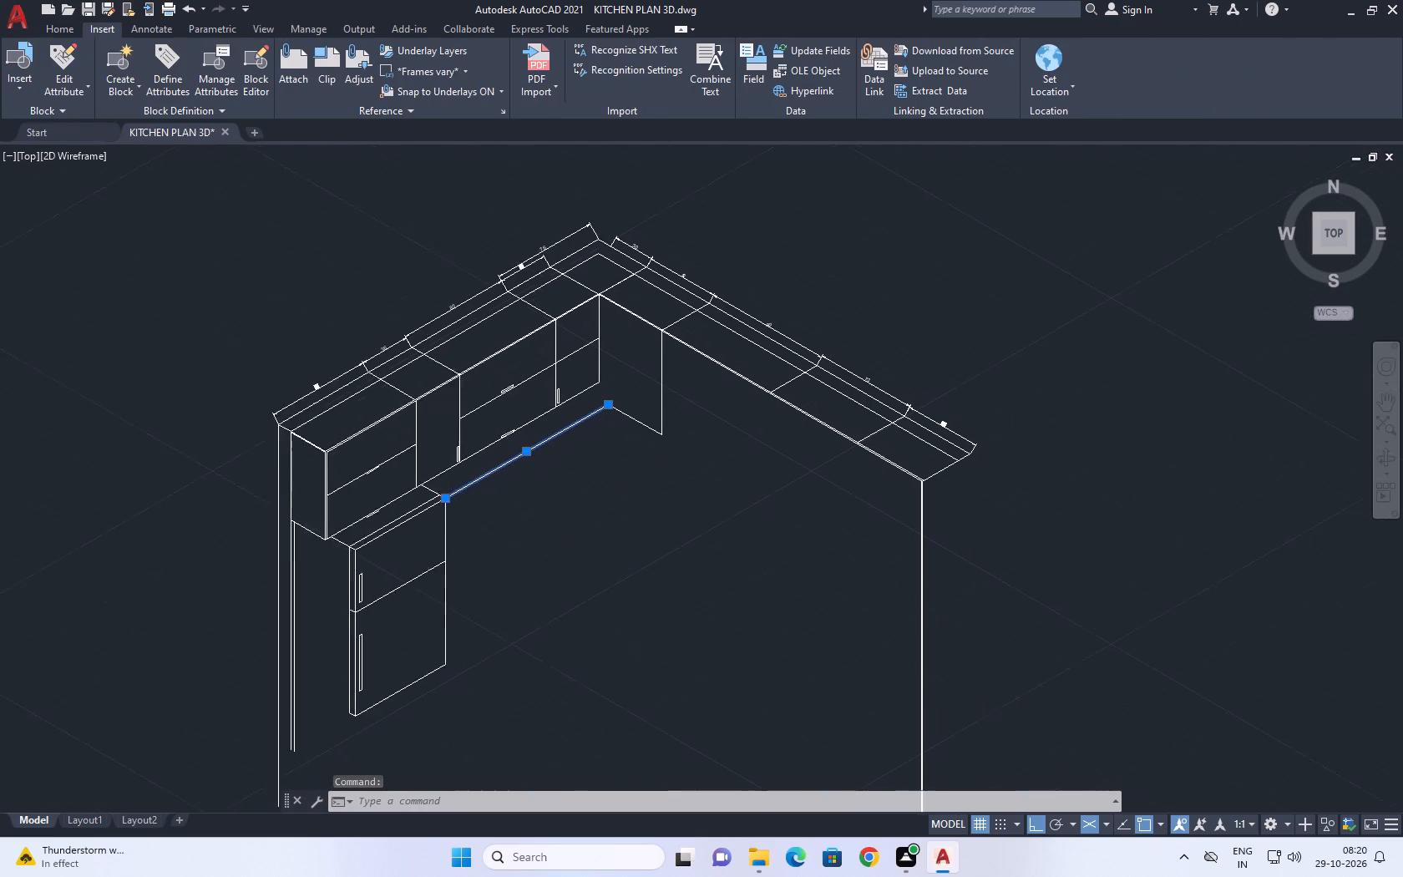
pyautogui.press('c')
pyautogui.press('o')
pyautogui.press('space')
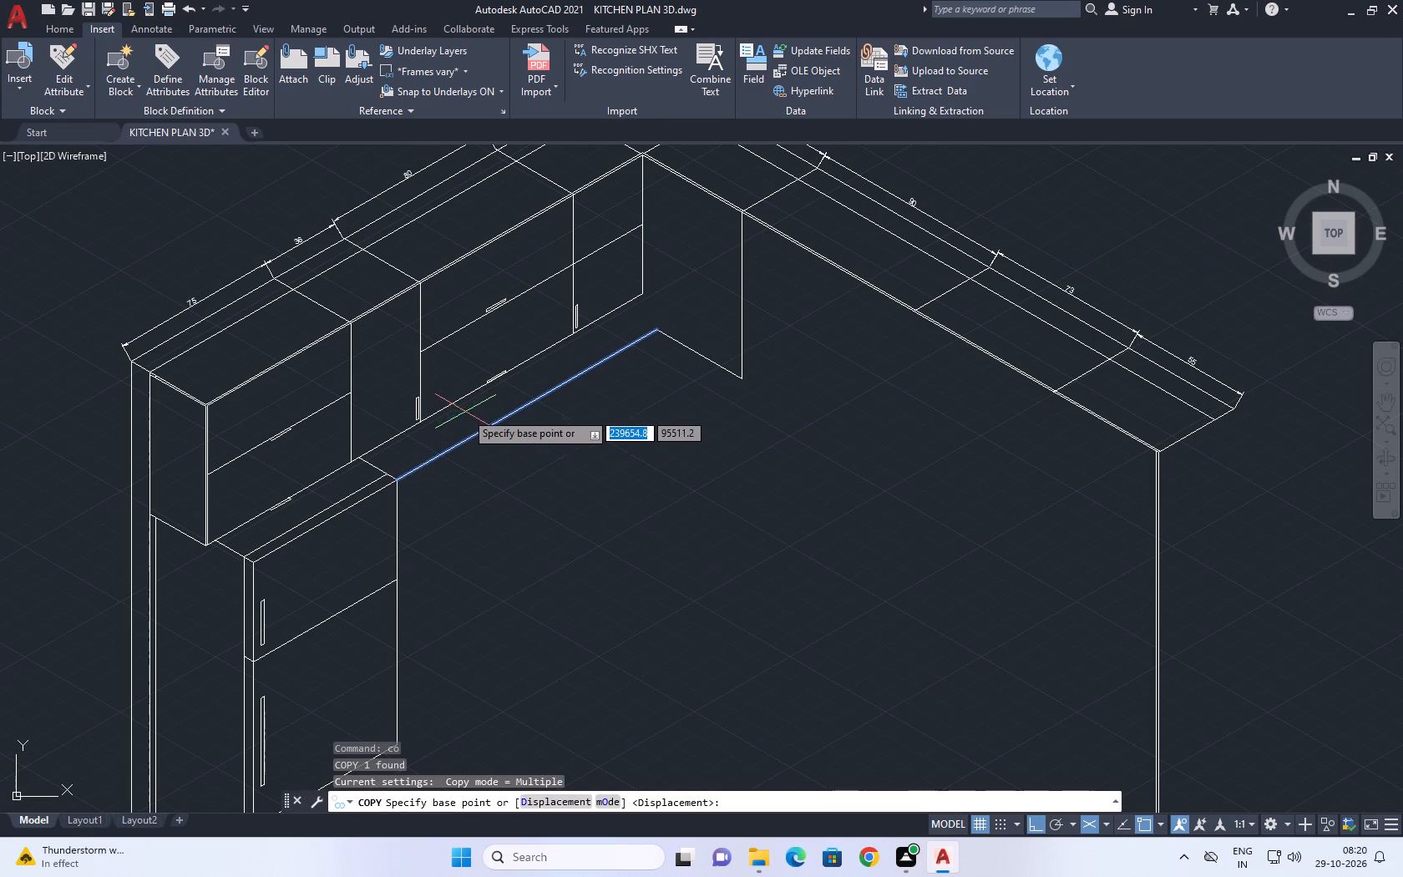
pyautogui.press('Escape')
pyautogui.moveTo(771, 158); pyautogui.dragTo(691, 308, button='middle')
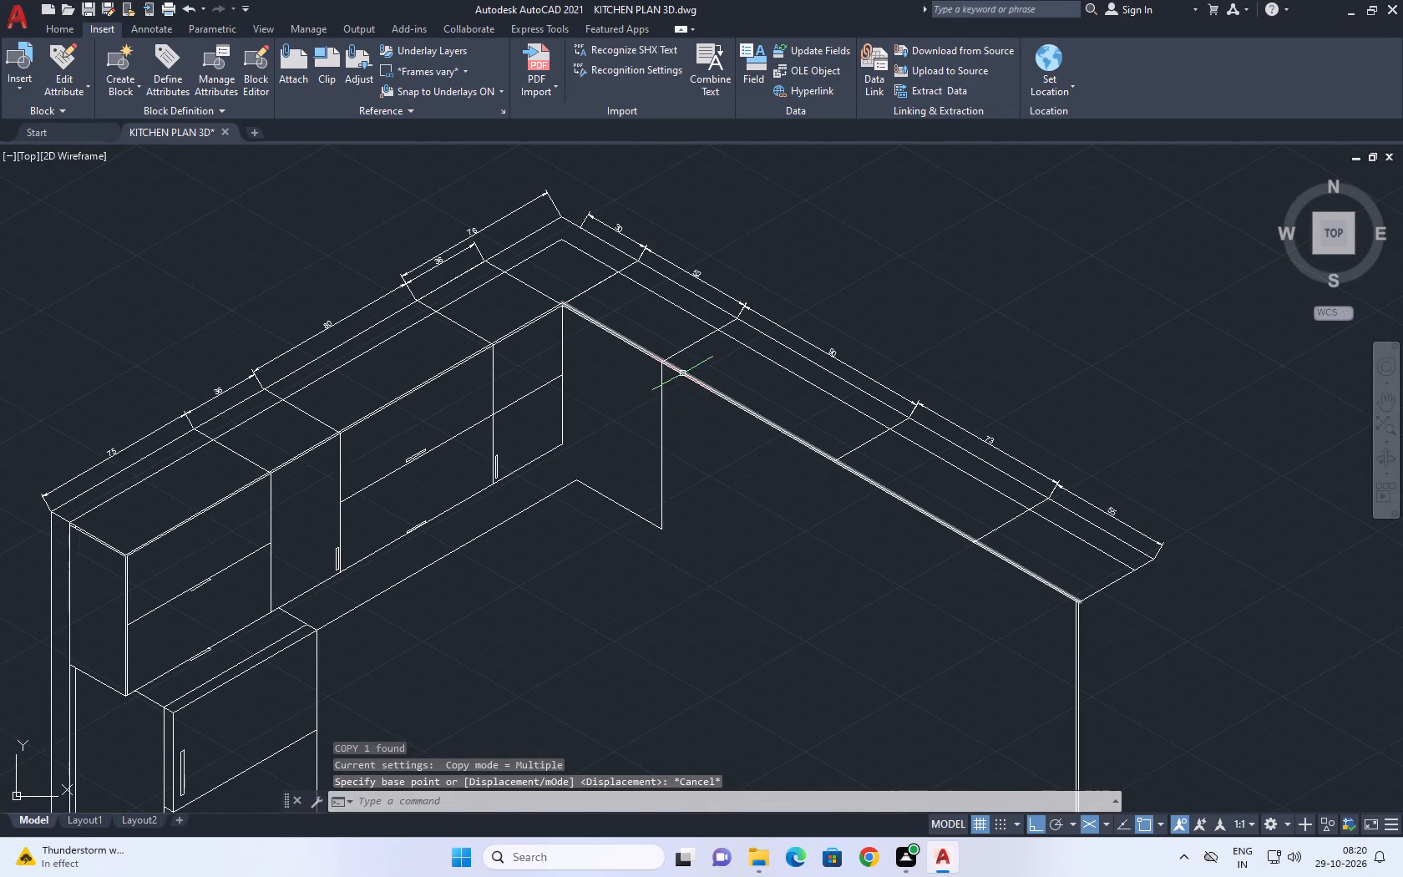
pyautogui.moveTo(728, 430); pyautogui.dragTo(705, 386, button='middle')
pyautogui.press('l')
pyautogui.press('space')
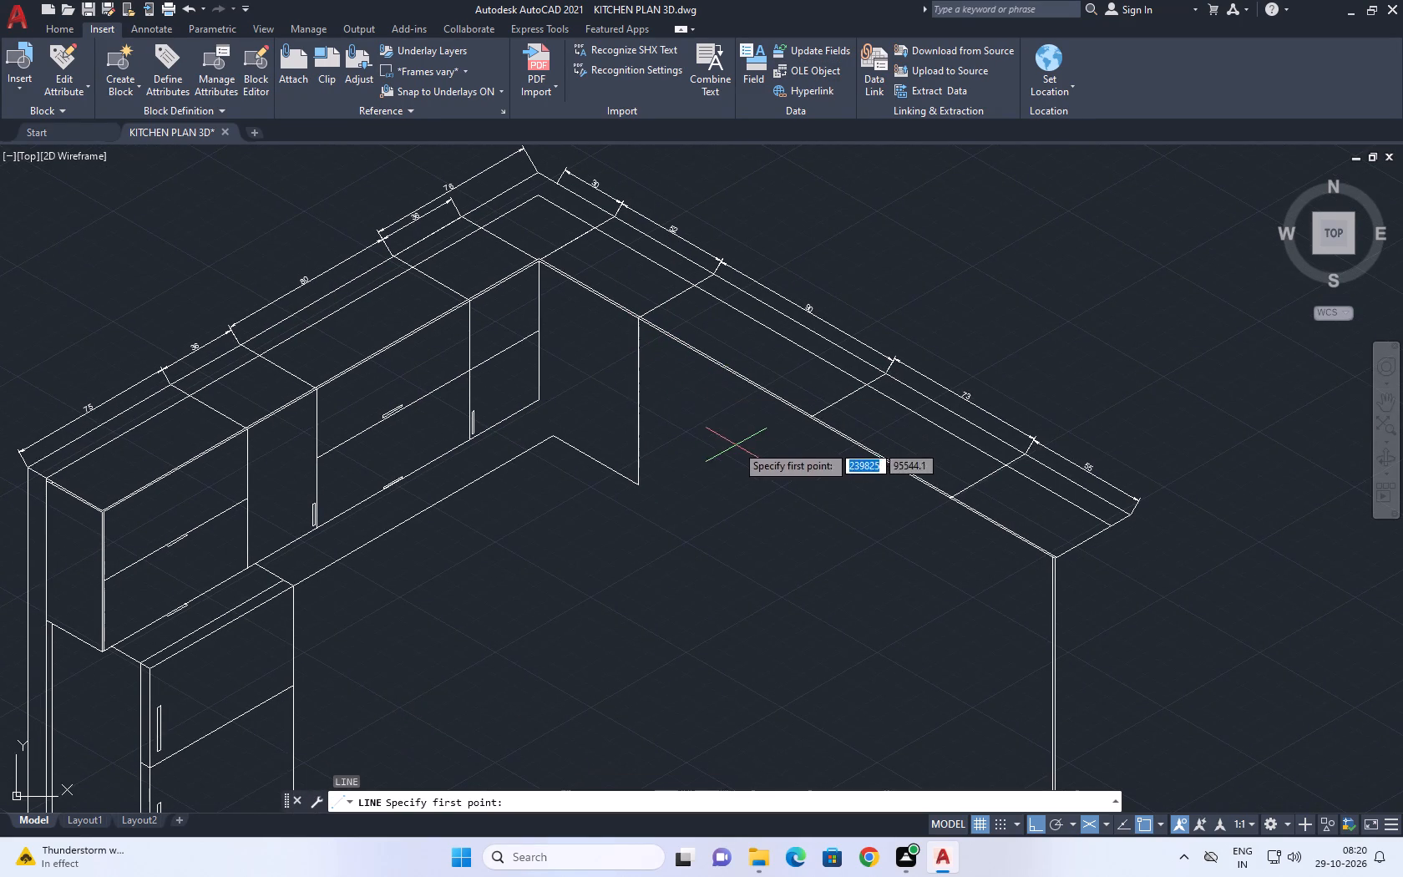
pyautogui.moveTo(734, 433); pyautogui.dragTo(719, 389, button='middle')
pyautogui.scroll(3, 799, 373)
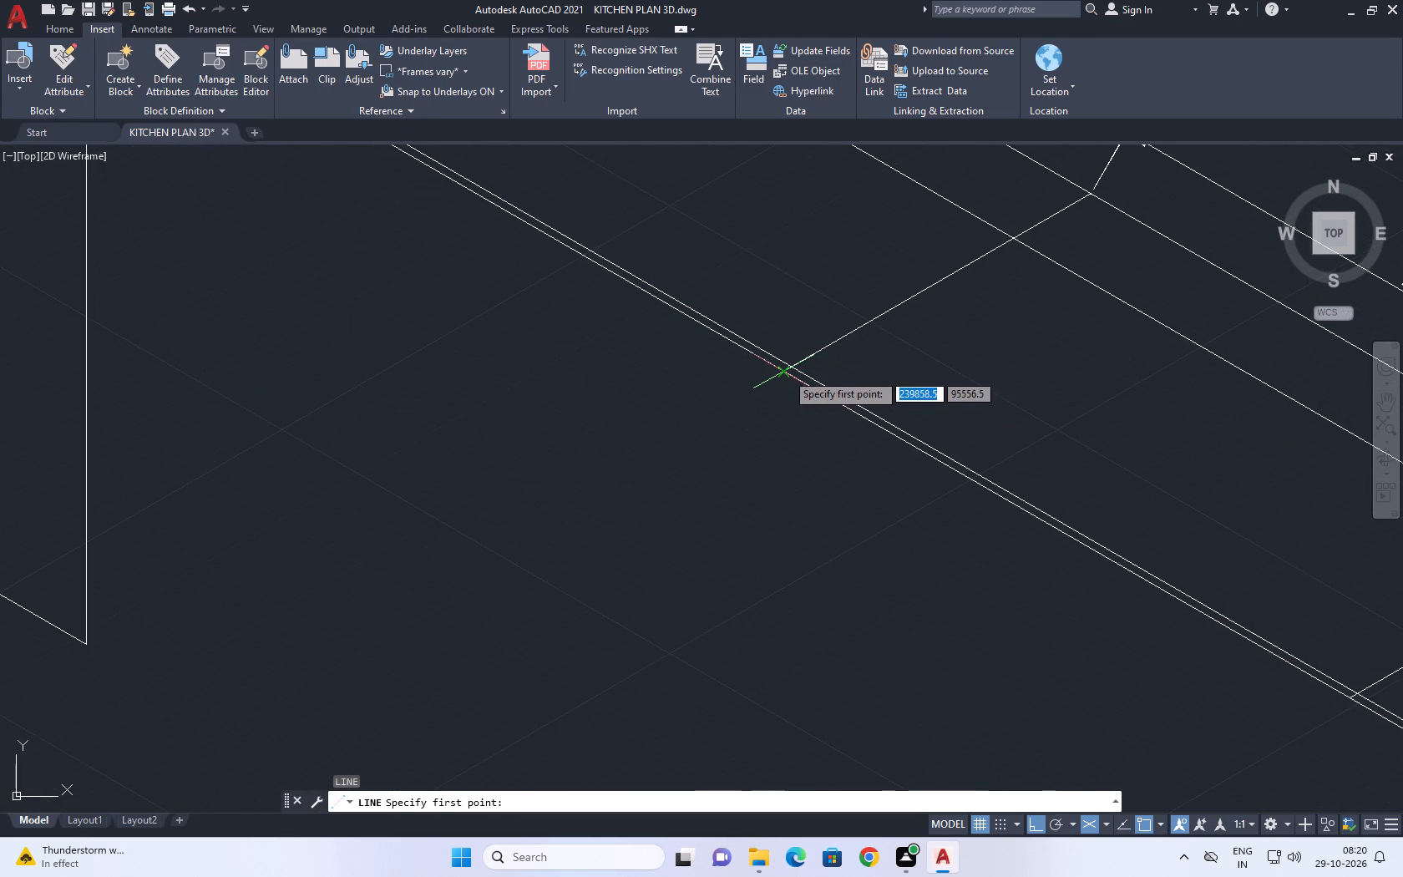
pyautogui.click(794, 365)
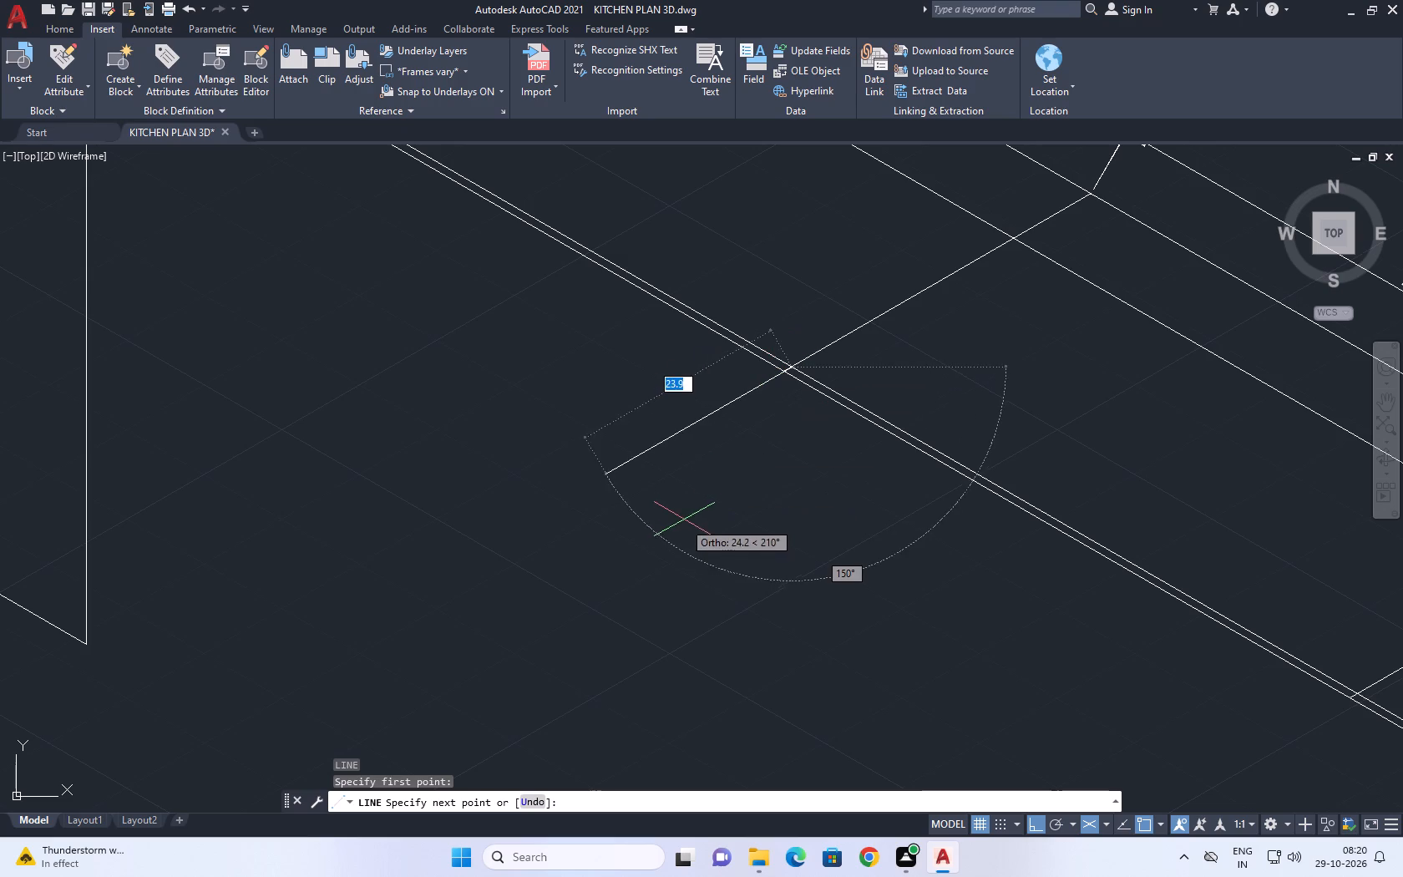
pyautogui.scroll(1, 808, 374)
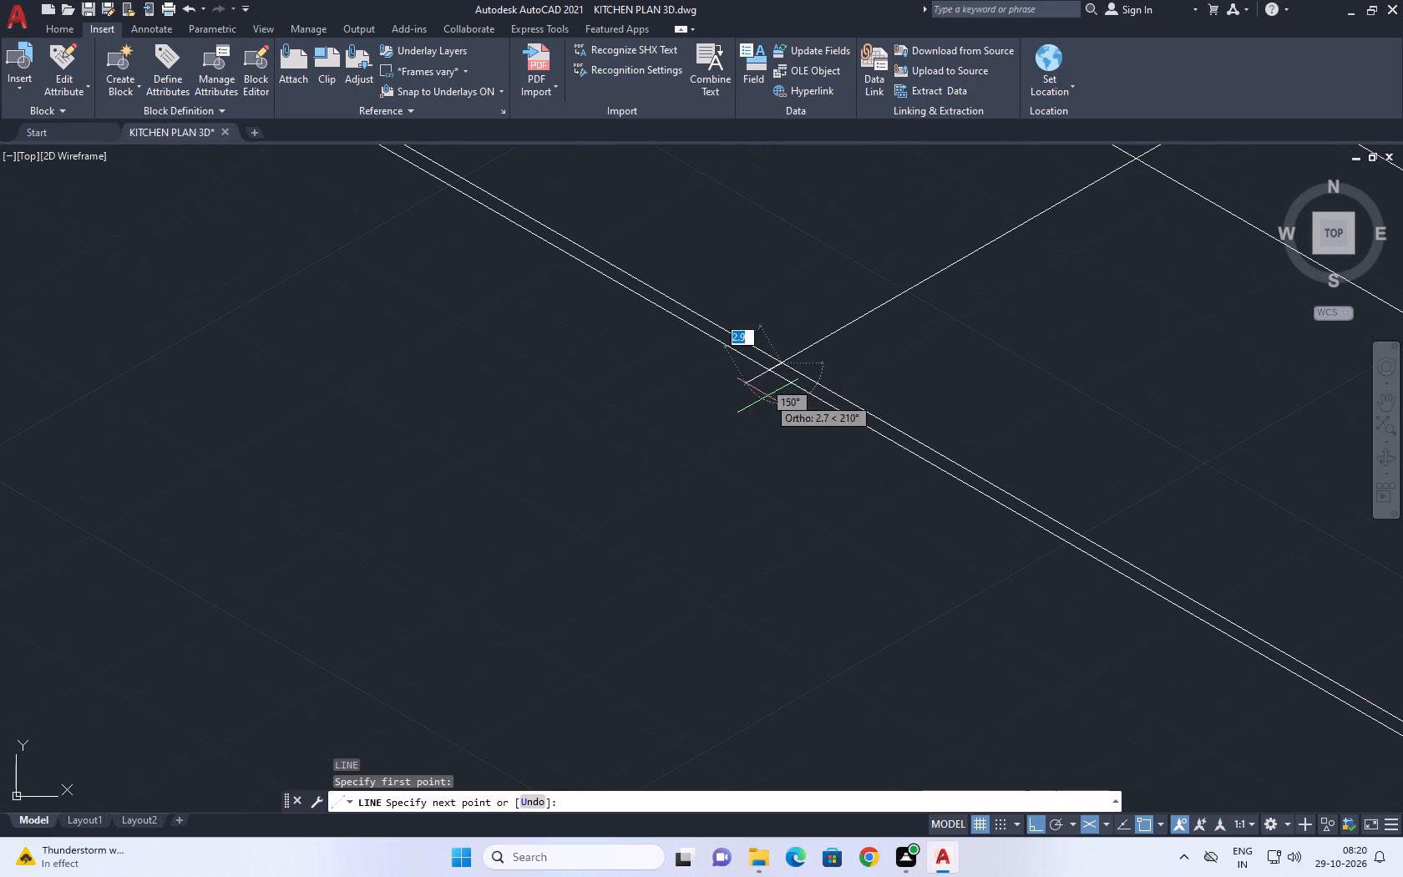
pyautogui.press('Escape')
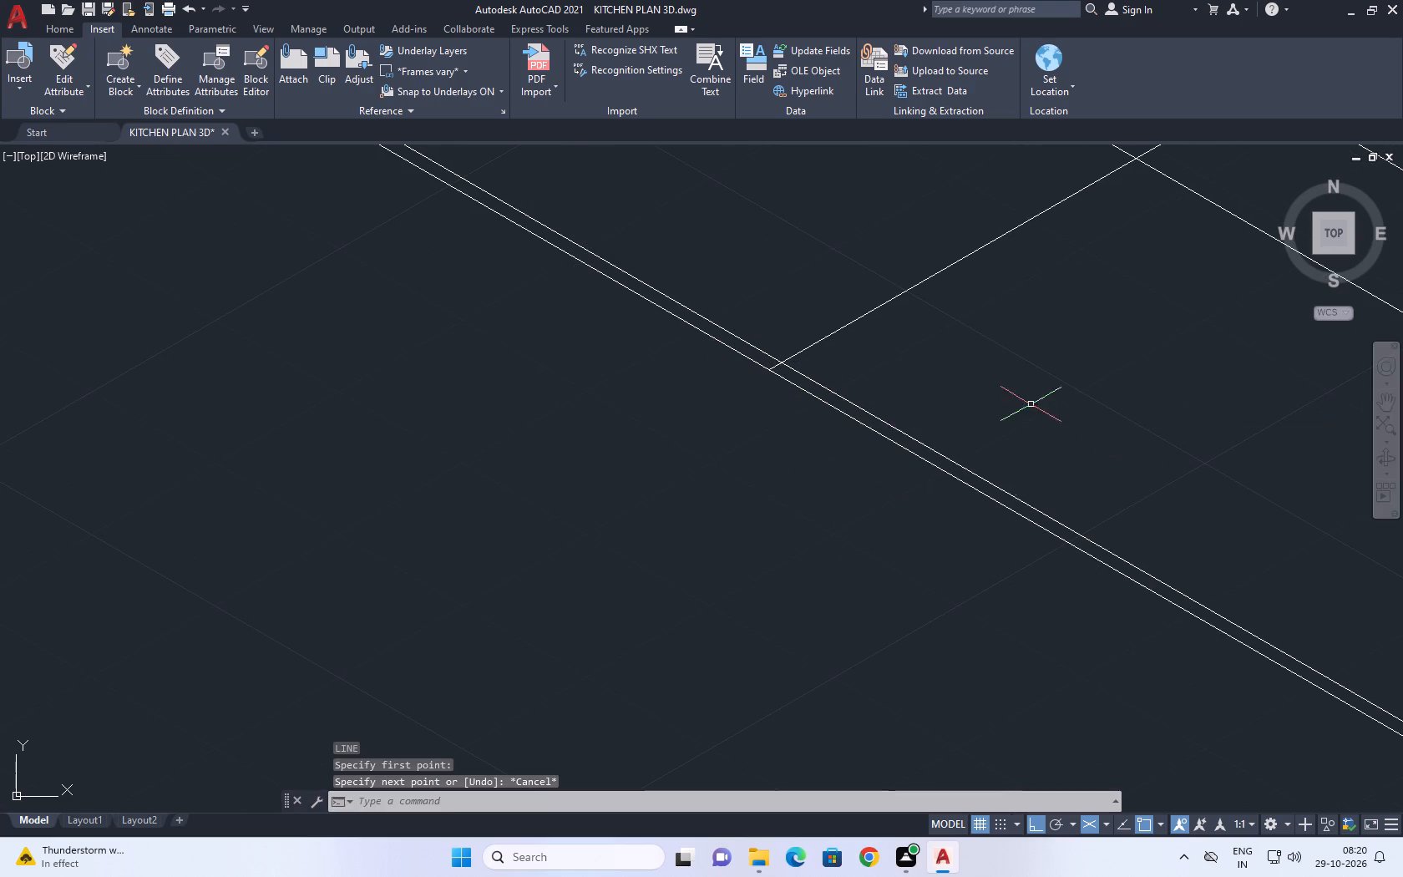
# Draw a vertical line in Isoplane Right down from the lower front edge at the division between the 90 and 73 cabinet sections.
pyautogui.press('space')
pyautogui.click(769, 368)
pyautogui.scroll(-3, 772, 479)
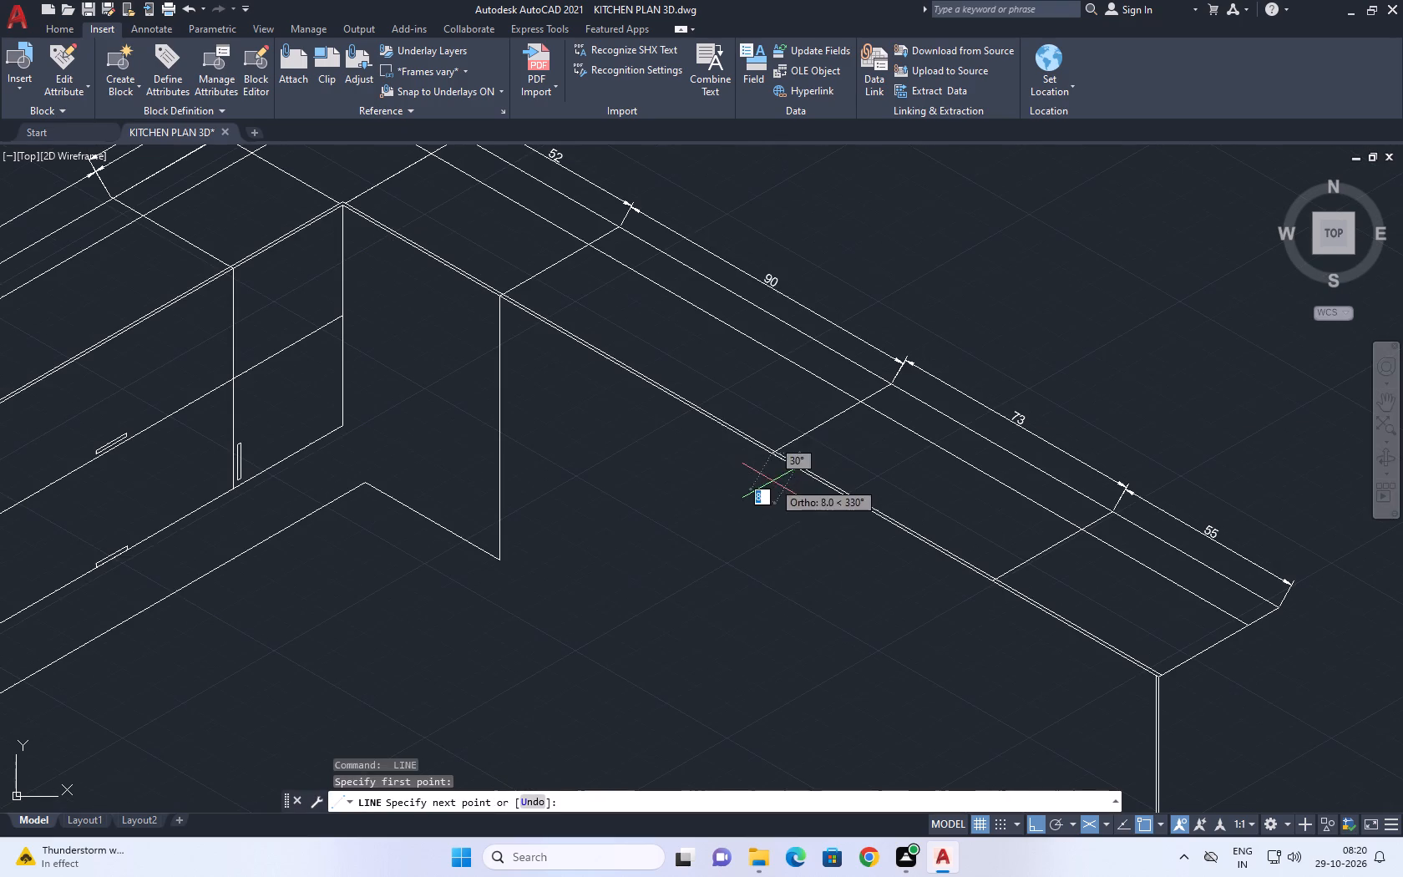
pyautogui.press('F5')
pyautogui.moveTo(738, 615); pyautogui.dragTo(742, 475, button='middle')
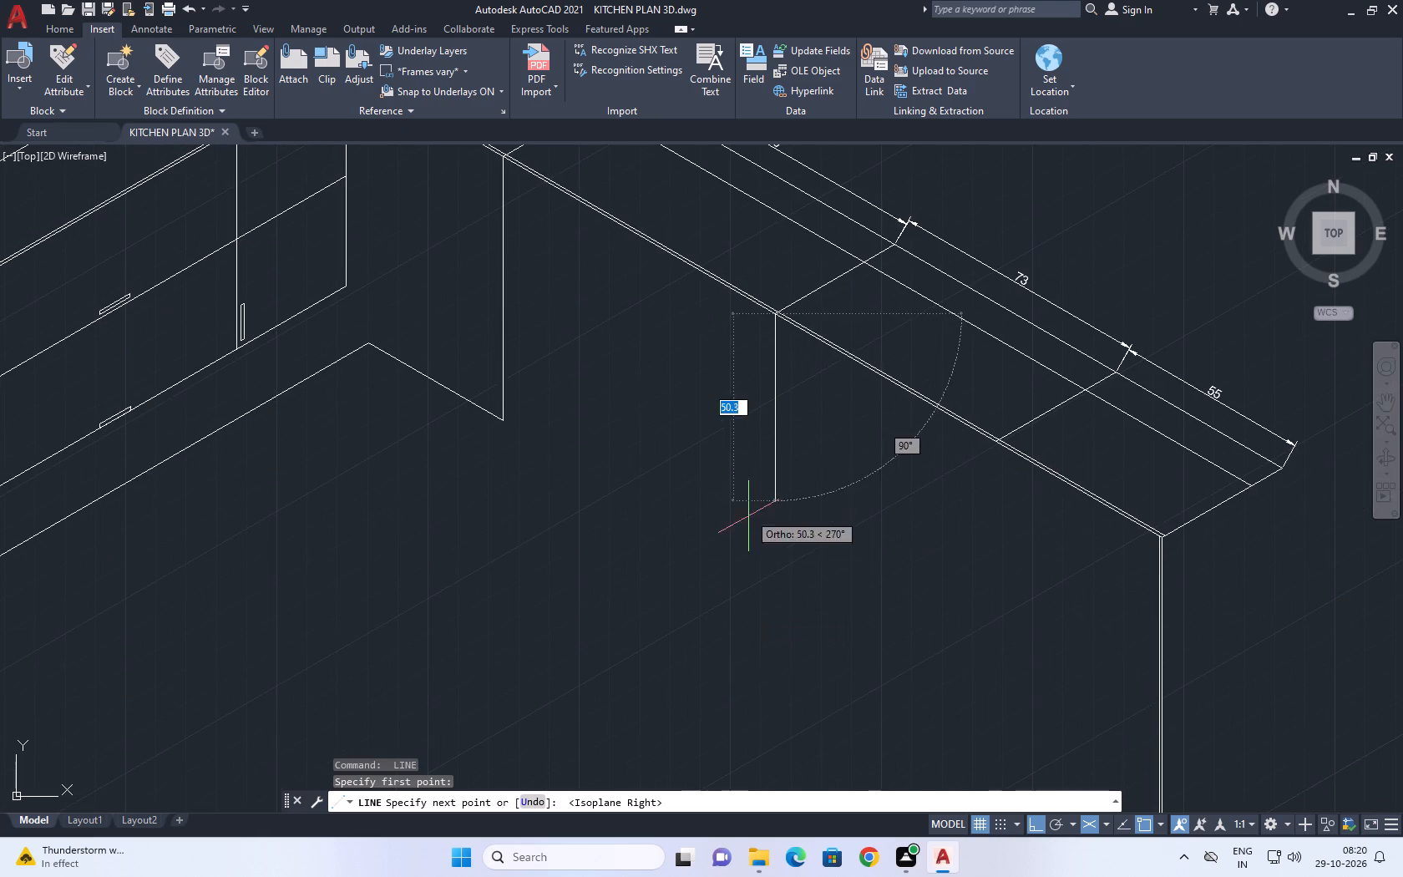
pyautogui.click(755, 570)
pyautogui.press('space')
# Open the Options dialog, apply the existing Open and Save settings and close it.
pyautogui.write('op')
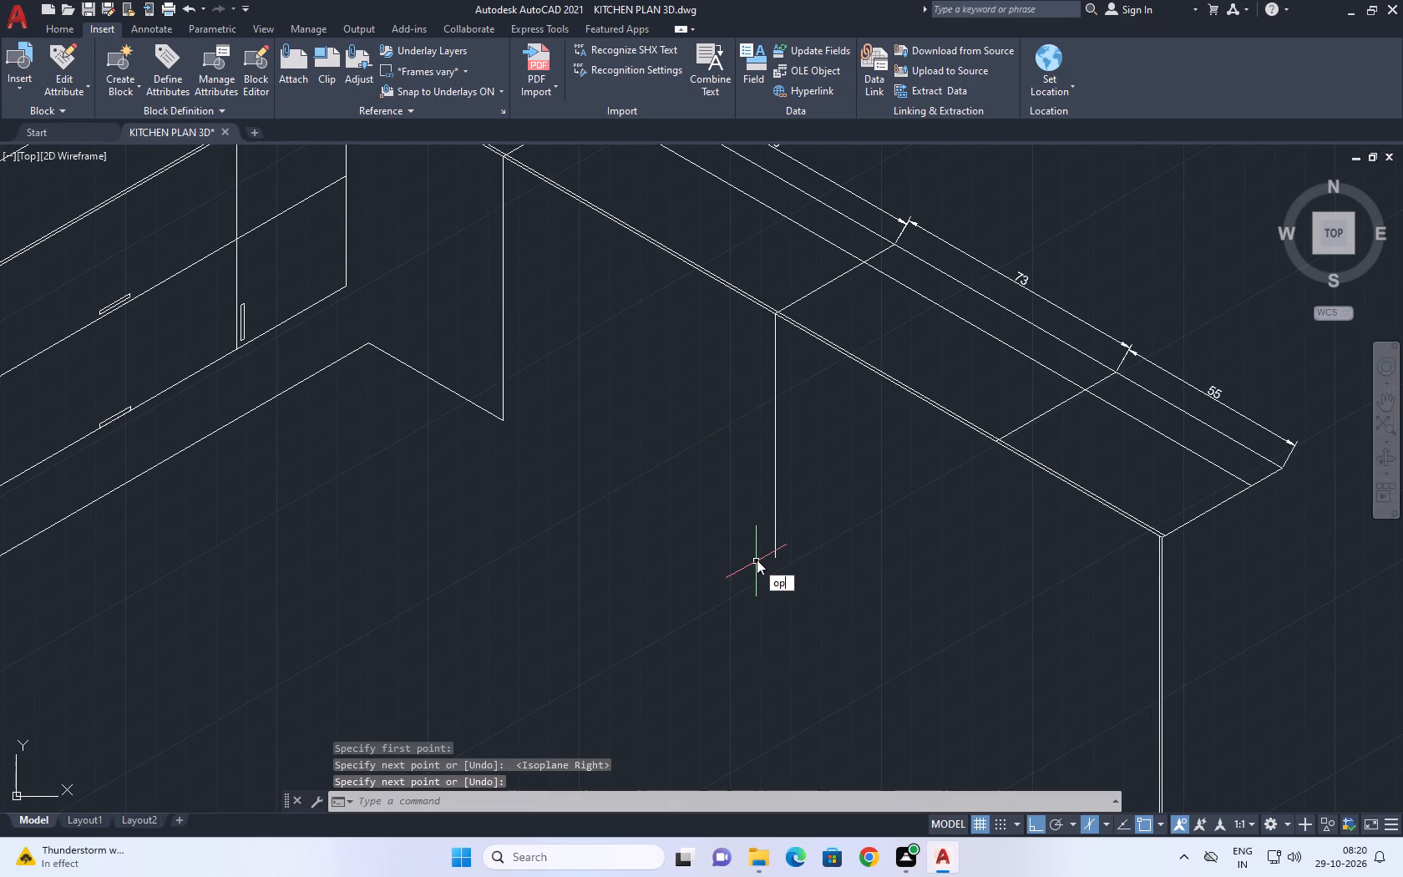
pyautogui.press('space')
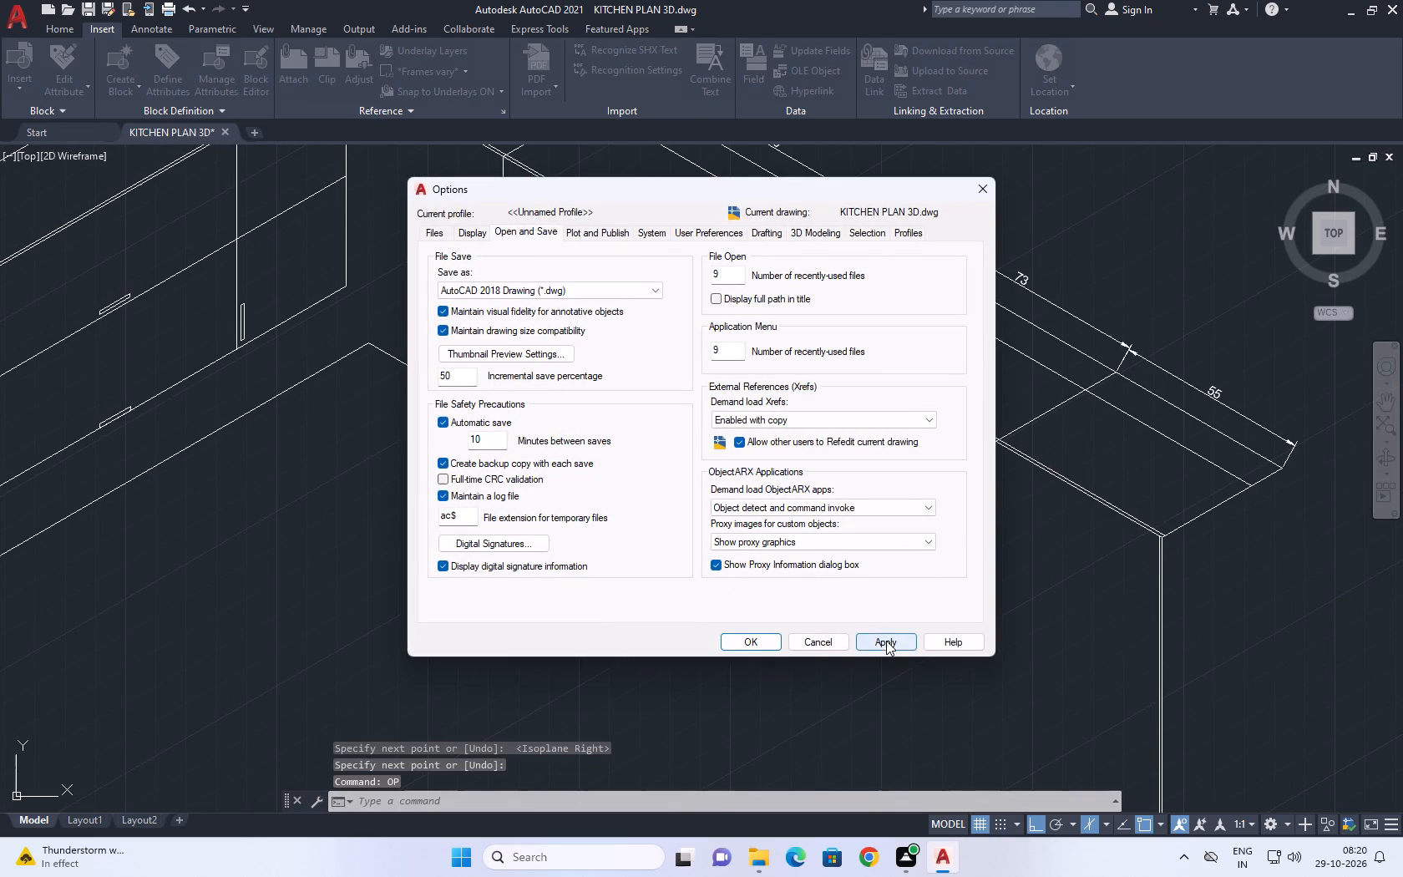
pyautogui.click(886, 641)
pyautogui.click(760, 646)
# Draw a second vertical line down from the lower front edge at the division between the 73 and 55 cabinet sections.
pyautogui.moveTo(783, 494); pyautogui.dragTo(779, 494, button='middle')
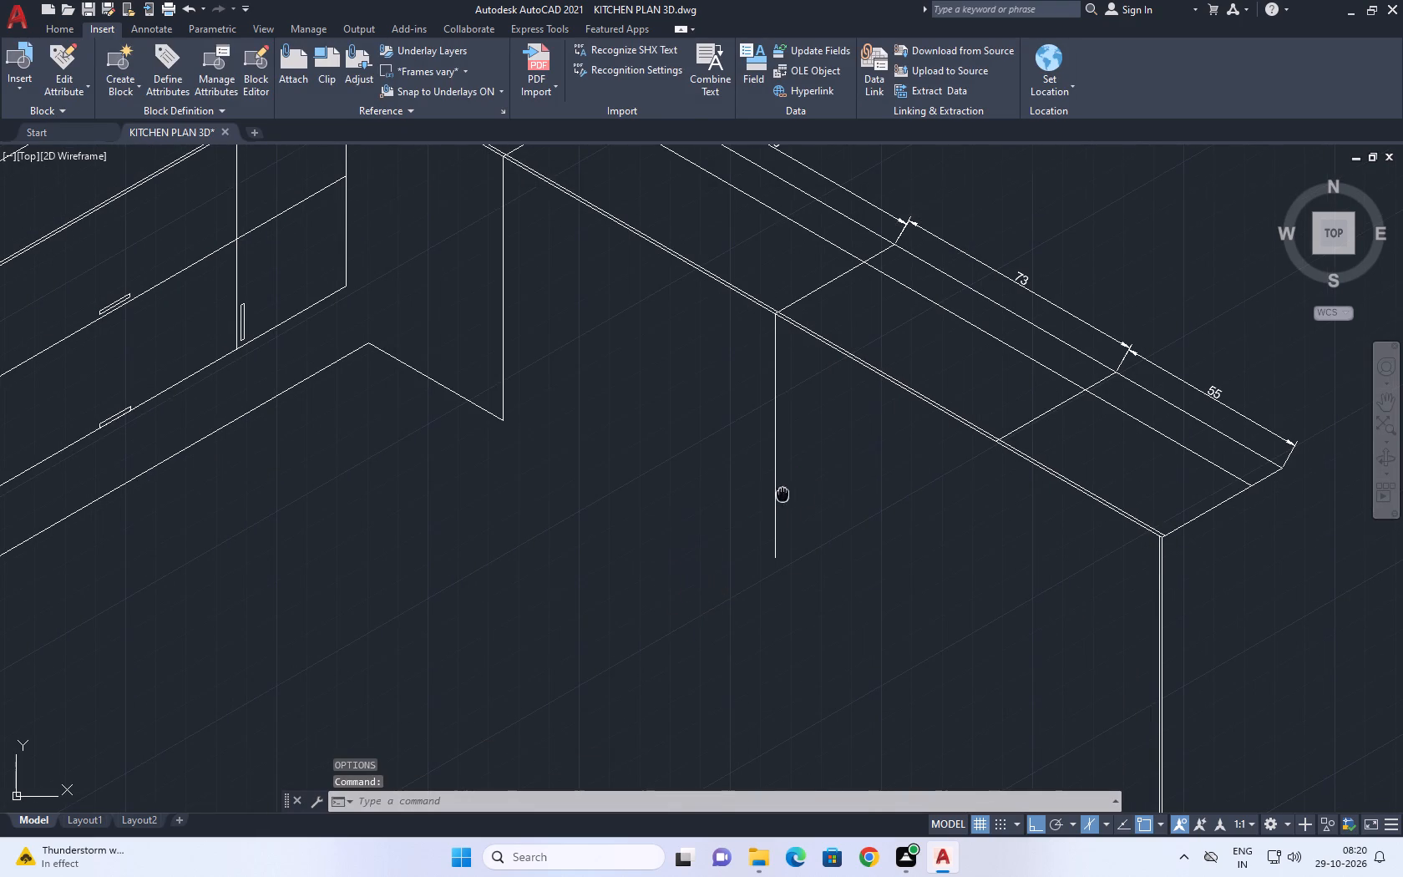
pyautogui.moveTo(779, 494); pyautogui.dragTo(720, 489, button='middle')
pyautogui.press('l')
pyautogui.scroll(-1, 697, 484)
pyautogui.press('space')
pyautogui.scroll(6, 844, 454)
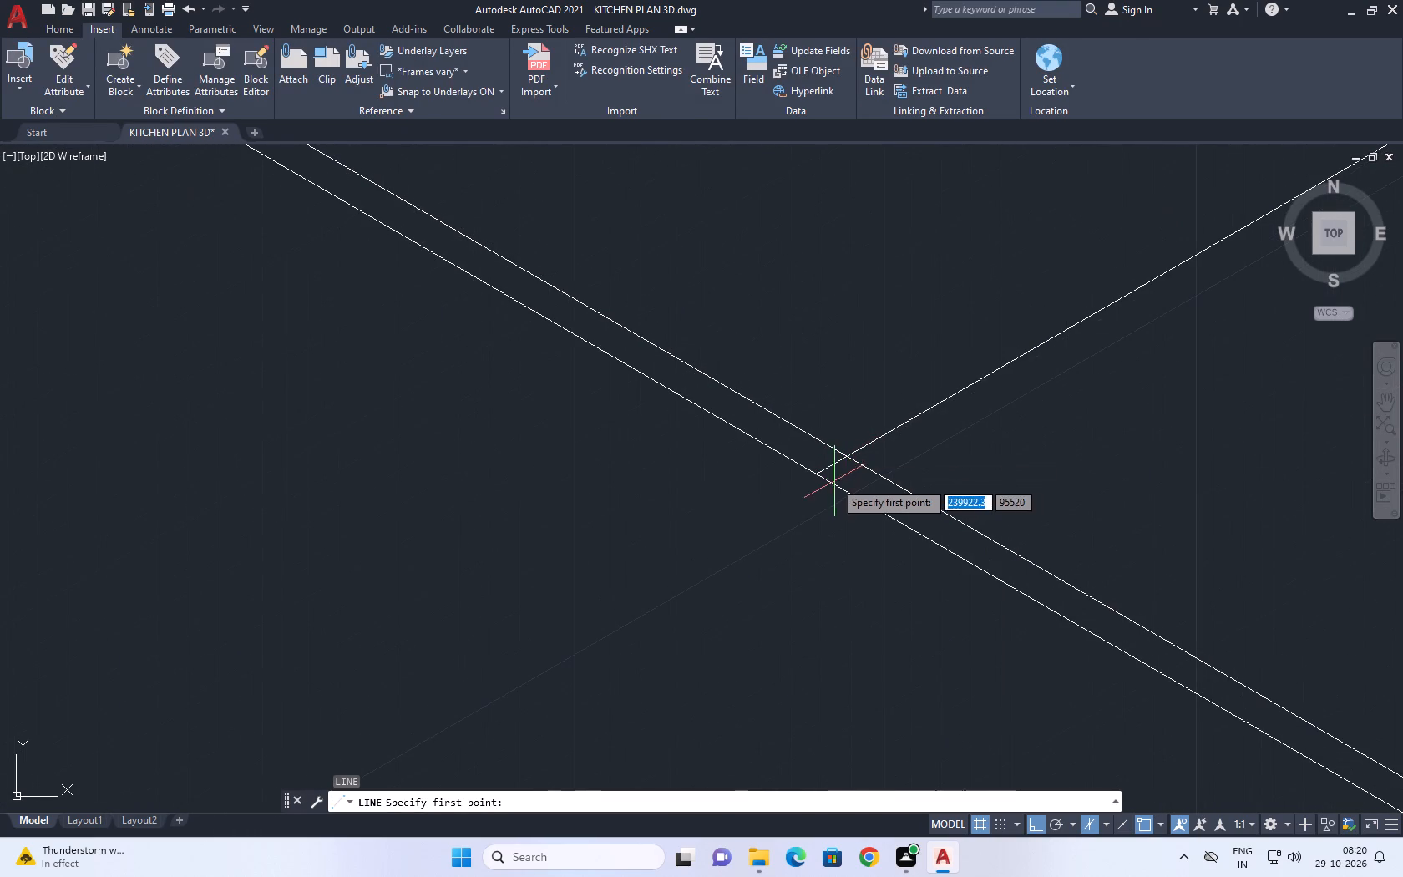
pyautogui.click(816, 476)
pyautogui.scroll(-3, 775, 631)
pyautogui.moveTo(782, 671); pyautogui.dragTo(794, 487, button='middle')
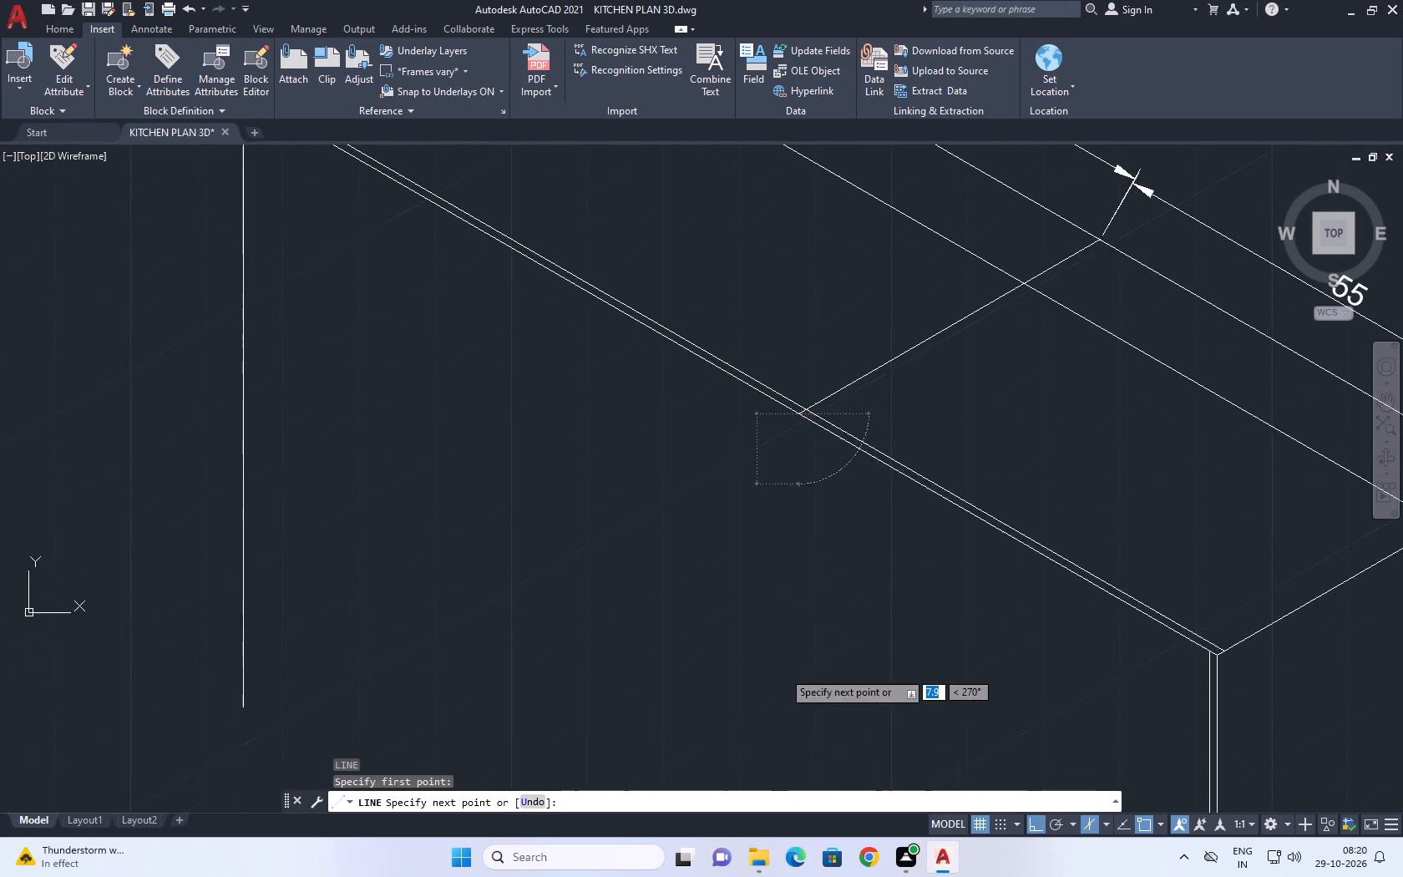
pyautogui.scroll(-3, 793, 494)
pyautogui.click(808, 606)
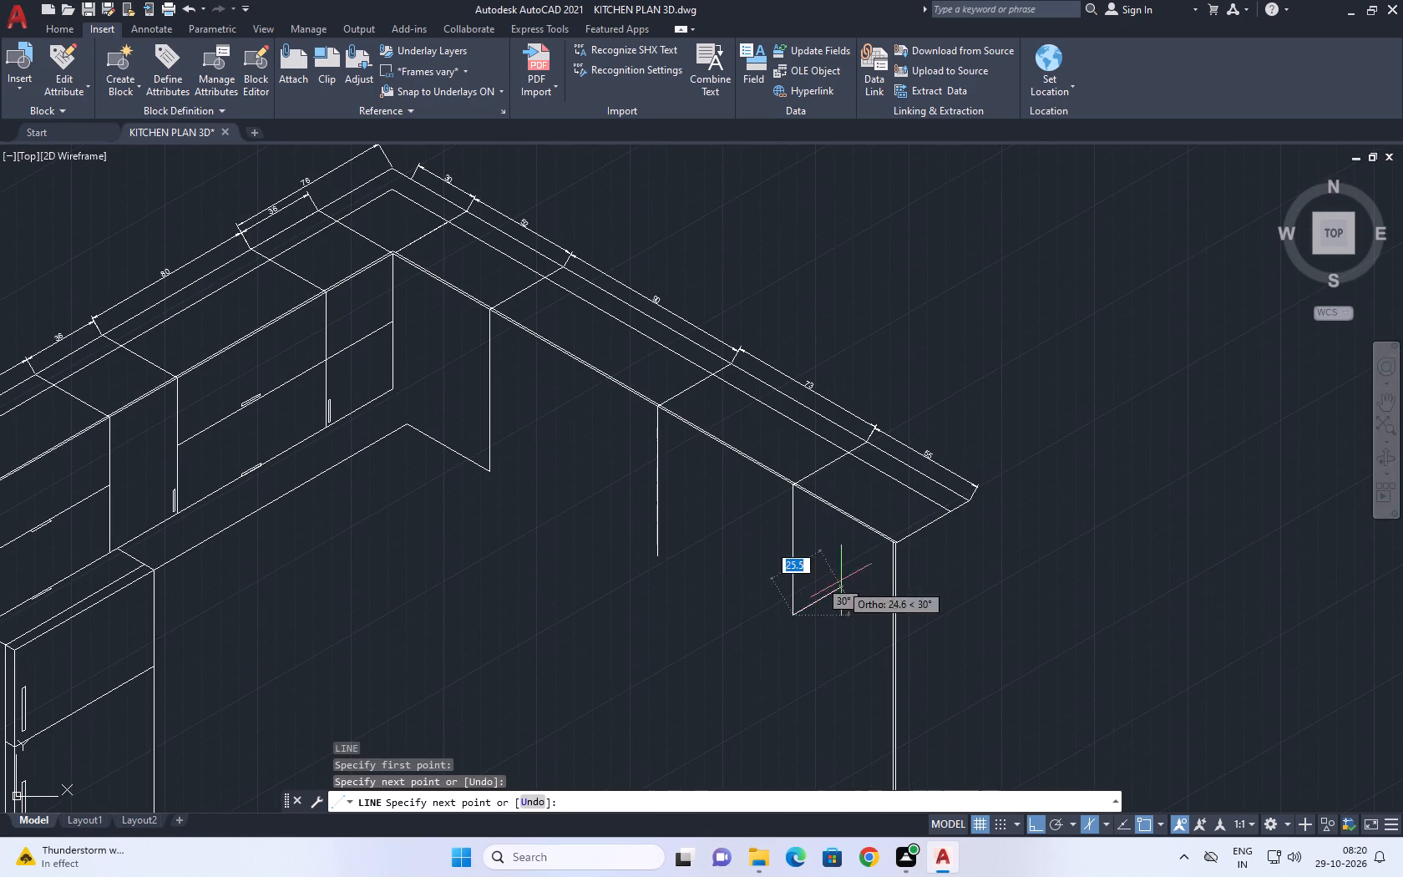
pyautogui.press('Escape')
# Draw the cabinet bottom line in Isoplane Left from the lower end of the first vertical divider to beyond the end panel's verticals.
pyautogui.moveTo(337, 474); pyautogui.dragTo(514, 353, button='middle')
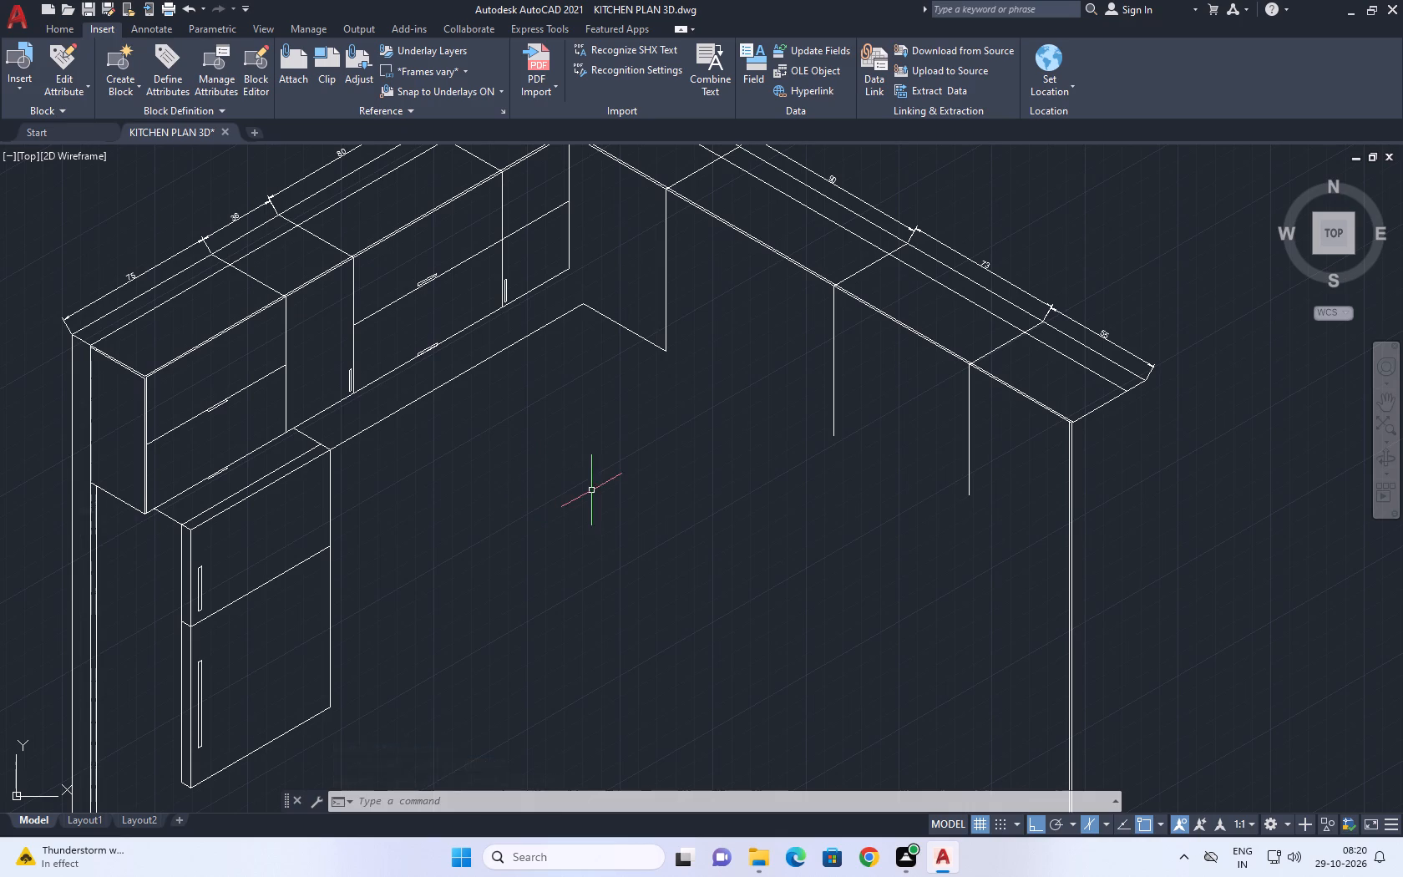
pyautogui.moveTo(686, 500); pyautogui.dragTo(575, 466, button='middle')
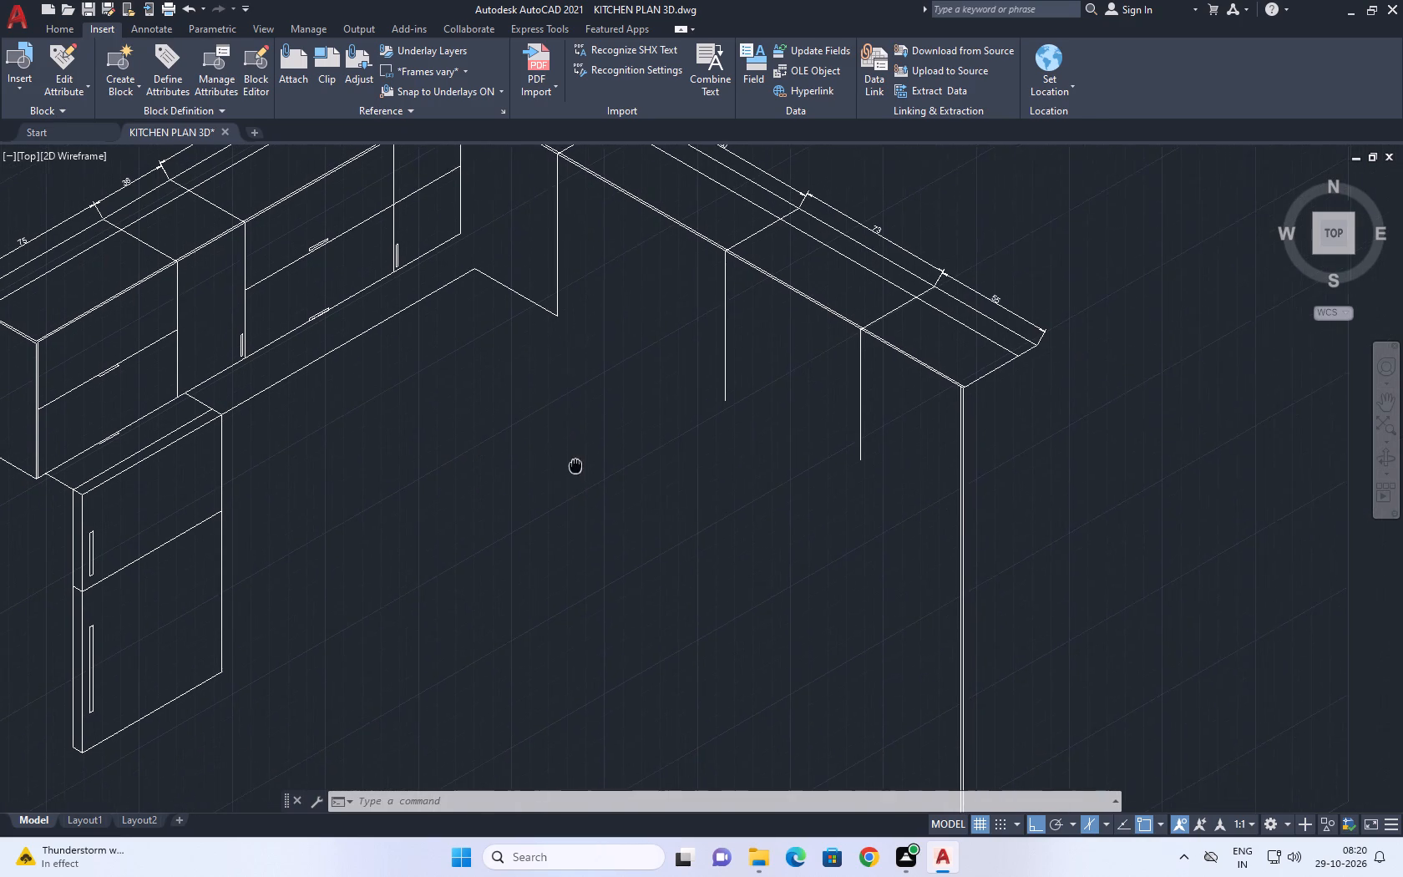
pyautogui.moveTo(575, 466); pyautogui.dragTo(571, 471, button='middle')
pyautogui.write('l')
pyautogui.press('space')
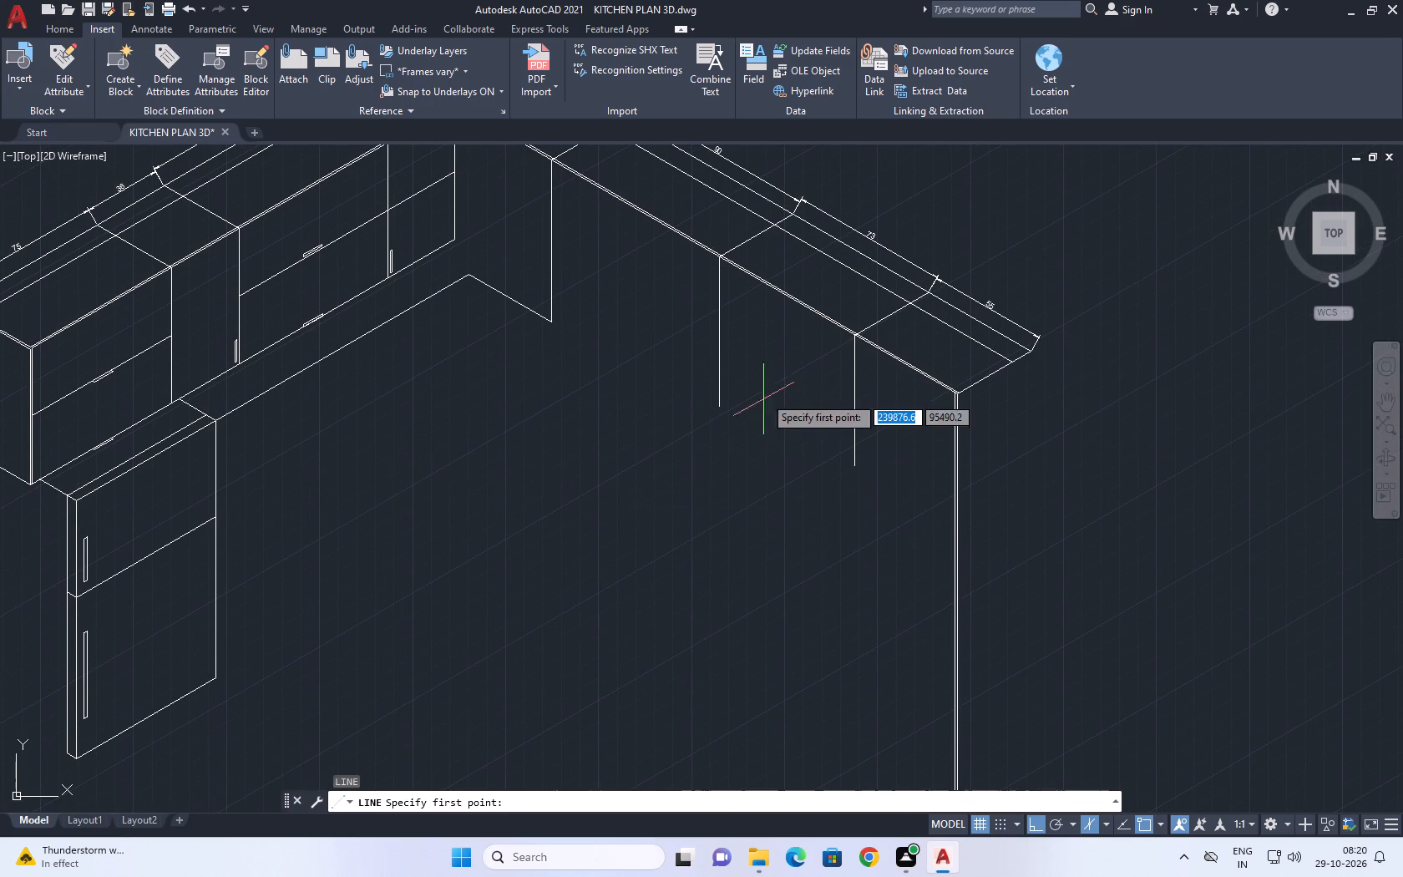
pyautogui.moveTo(587, 415); pyautogui.dragTo(522, 425, button='middle')
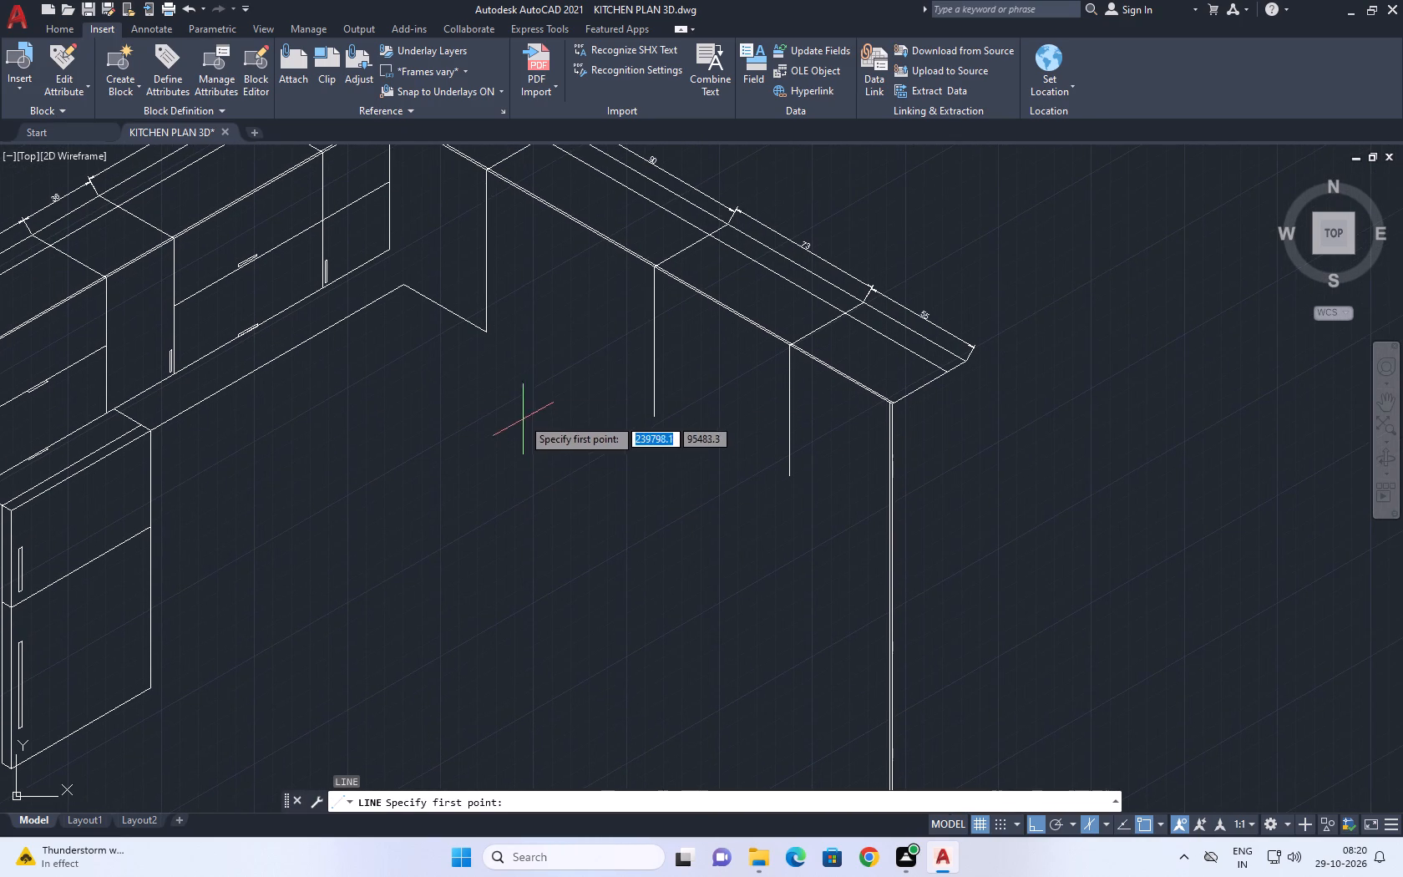
pyautogui.click(485, 328)
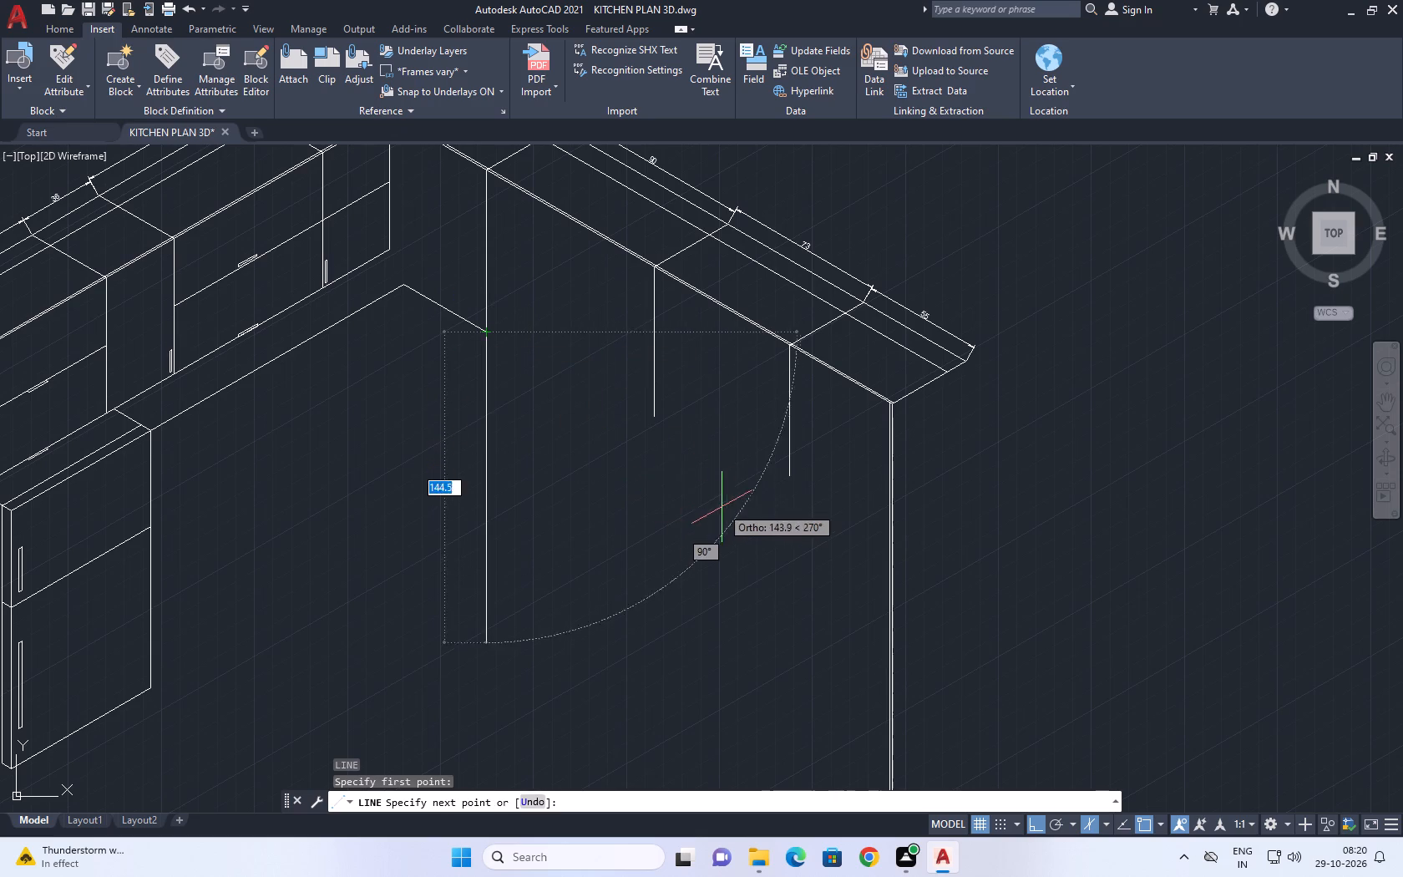
pyautogui.press('F5')
pyautogui.click(962, 567)
pyautogui.press('Escape')
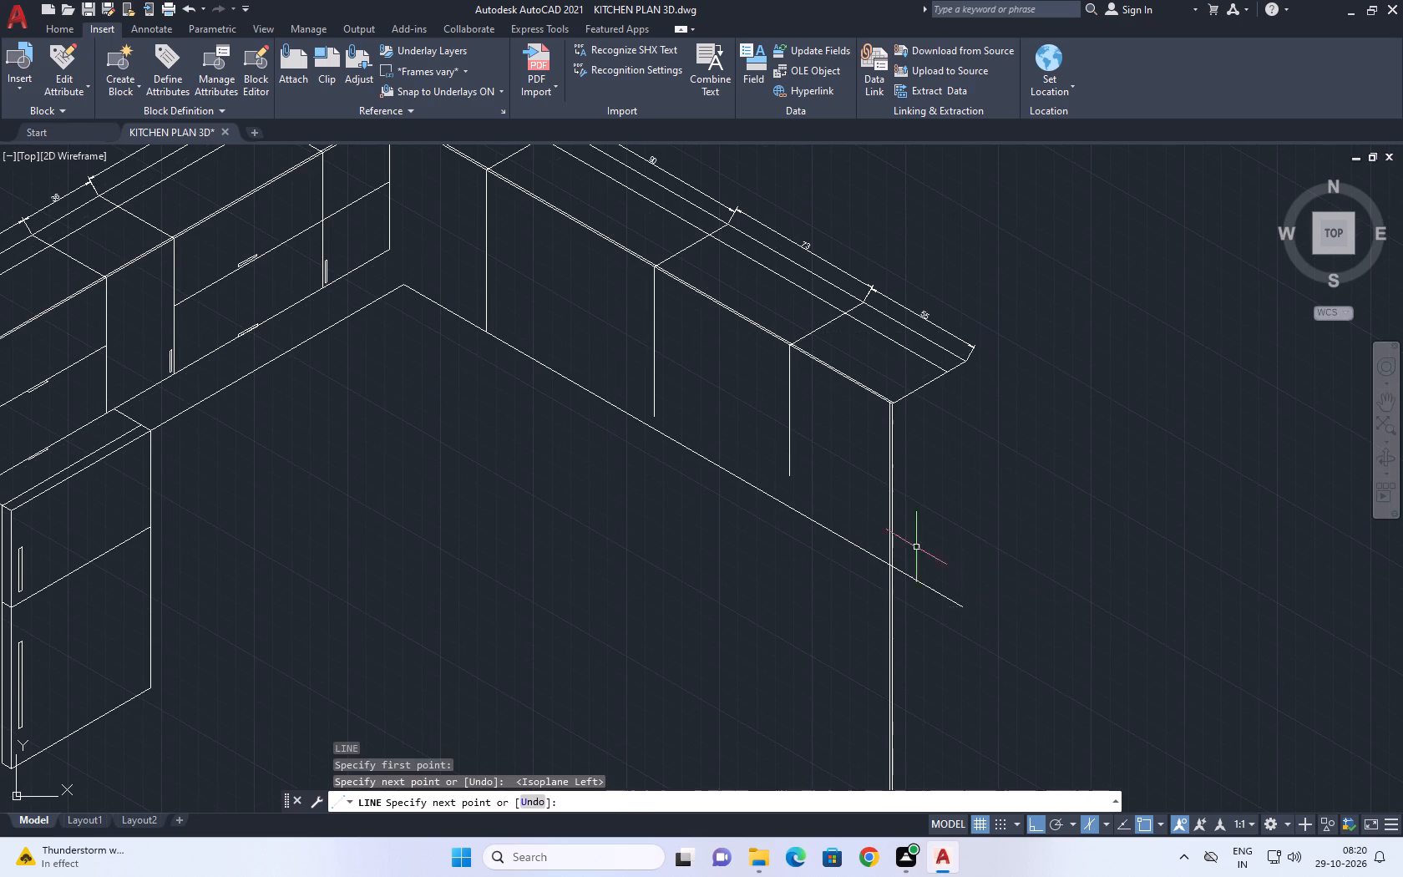
# Extend the two new vertical divider lines down to the cabinet bottom line.
pyautogui.moveTo(723, 365); pyautogui.dragTo(753, 395, button='middle')
pyautogui.press('e')
pyautogui.press('x')
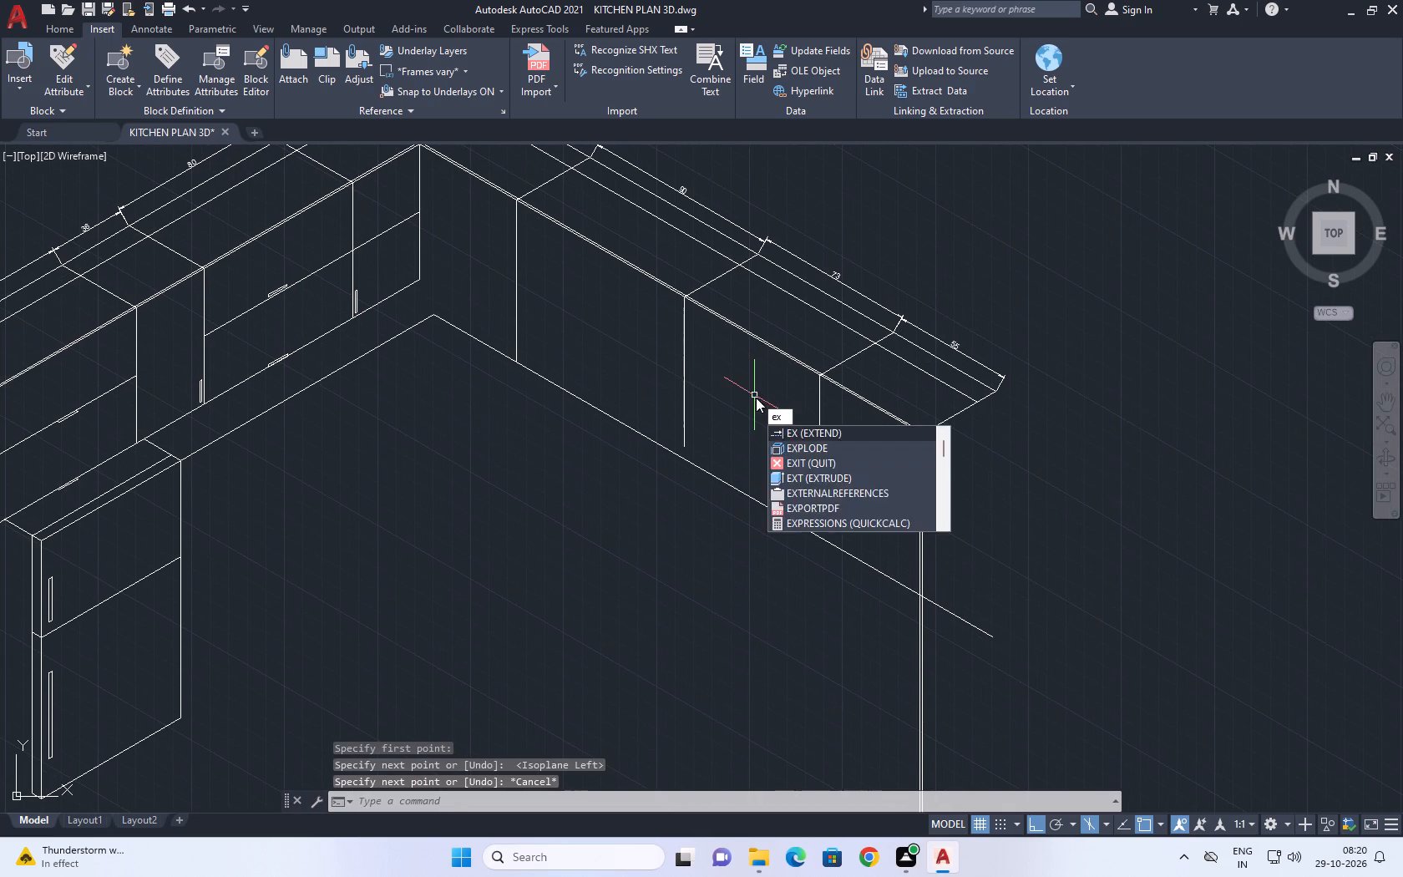
pyautogui.press('space')
pyautogui.click(848, 467)
pyautogui.click(519, 312)
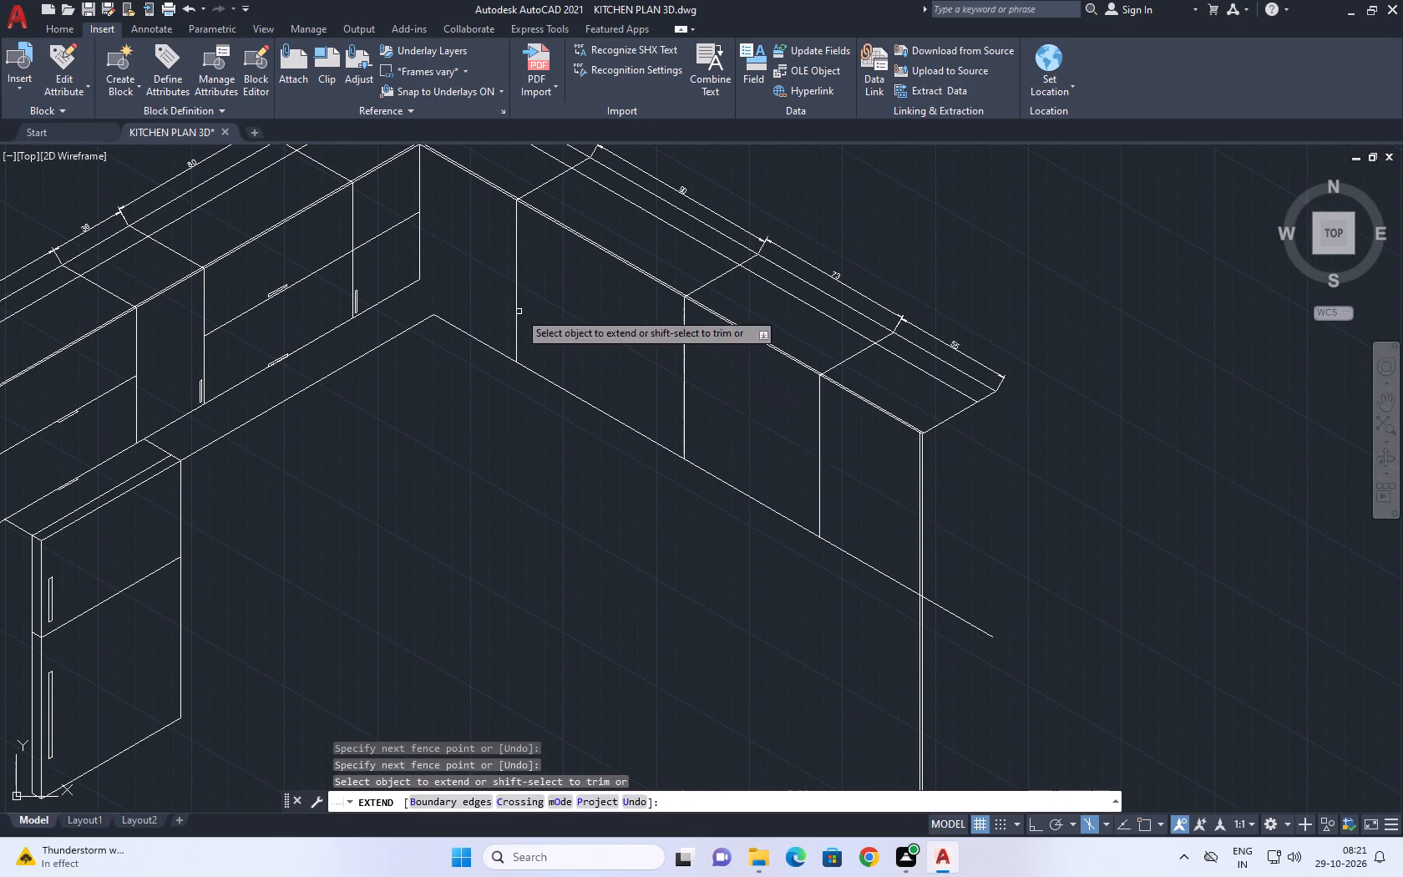
pyautogui.press('Escape')
# Trim the cabinet bottom line's overhang back to the inner vertical line of the end panel.
pyautogui.press('t')
pyautogui.press('r')
pyautogui.press('space')
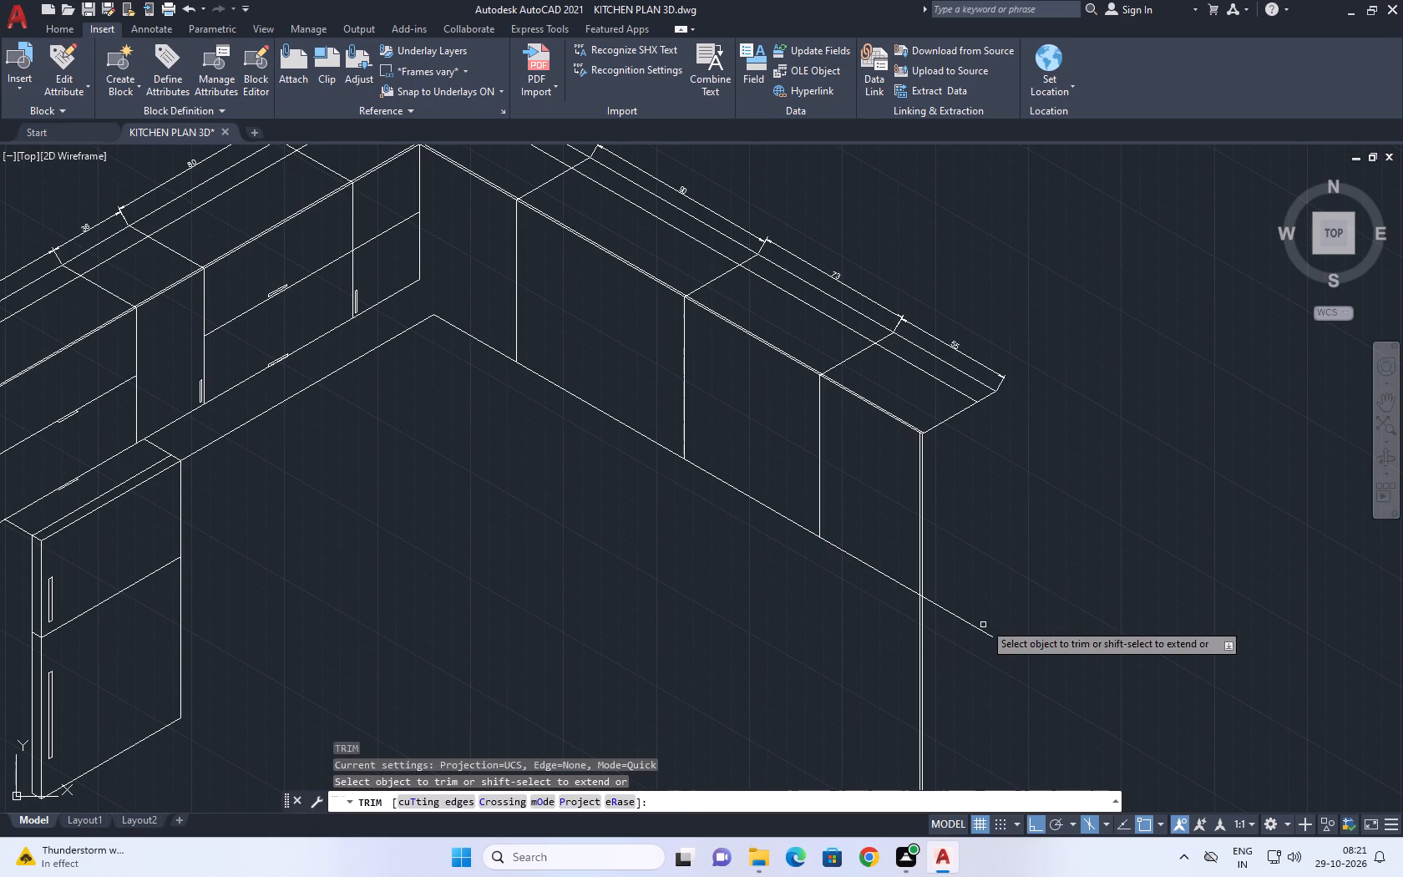
pyautogui.click(987, 621)
pyautogui.moveTo(962, 596); pyautogui.dragTo(955, 630)
pyautogui.click(950, 628)
pyautogui.click(959, 544)
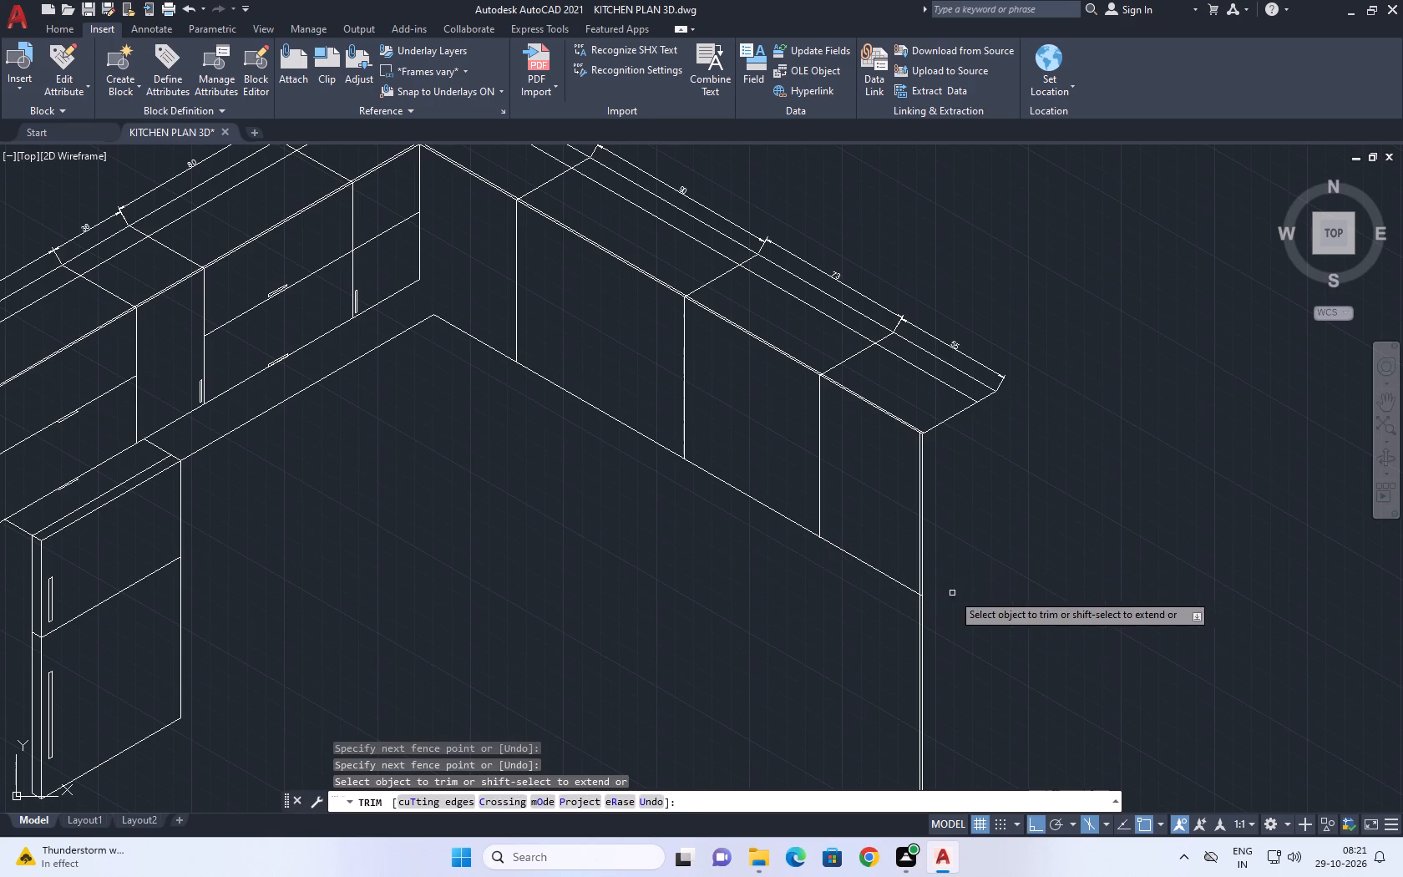
pyautogui.press('Escape')
pyautogui.write('tr')
pyautogui.press('space')
pyautogui.scroll(9, 912, 605)
pyautogui.click(873, 469)
pyautogui.moveTo(864, 494); pyautogui.dragTo(854, 525)
pyautogui.press('Escape')
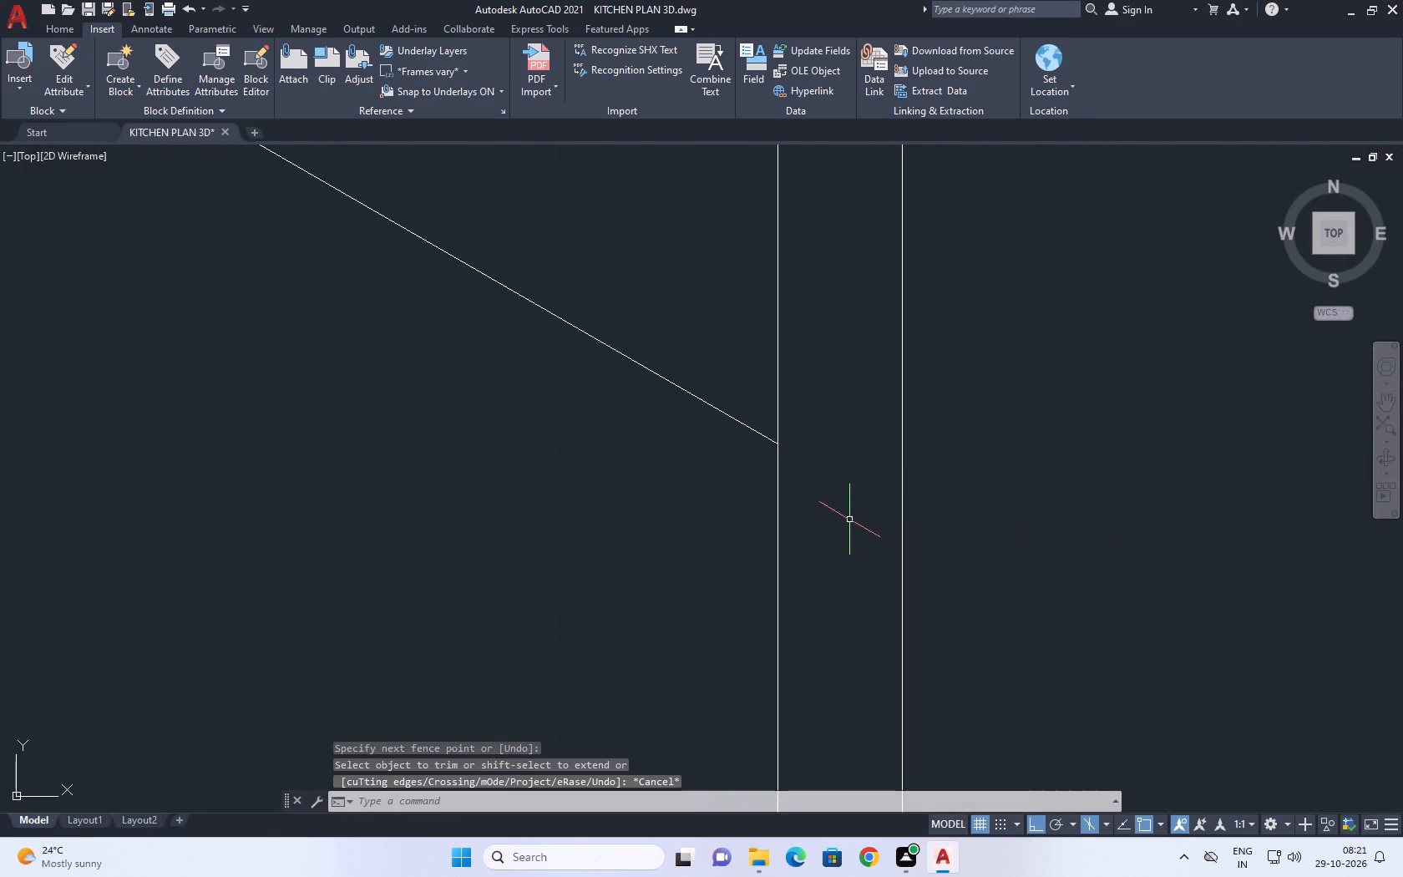
# Examine the overall cabinet layout and the area where the refrigerator top meets the wall cabinets.
pyautogui.scroll(-13, 848, 522)
pyautogui.moveTo(793, 448); pyautogui.dragTo(813, 487, button='middle')
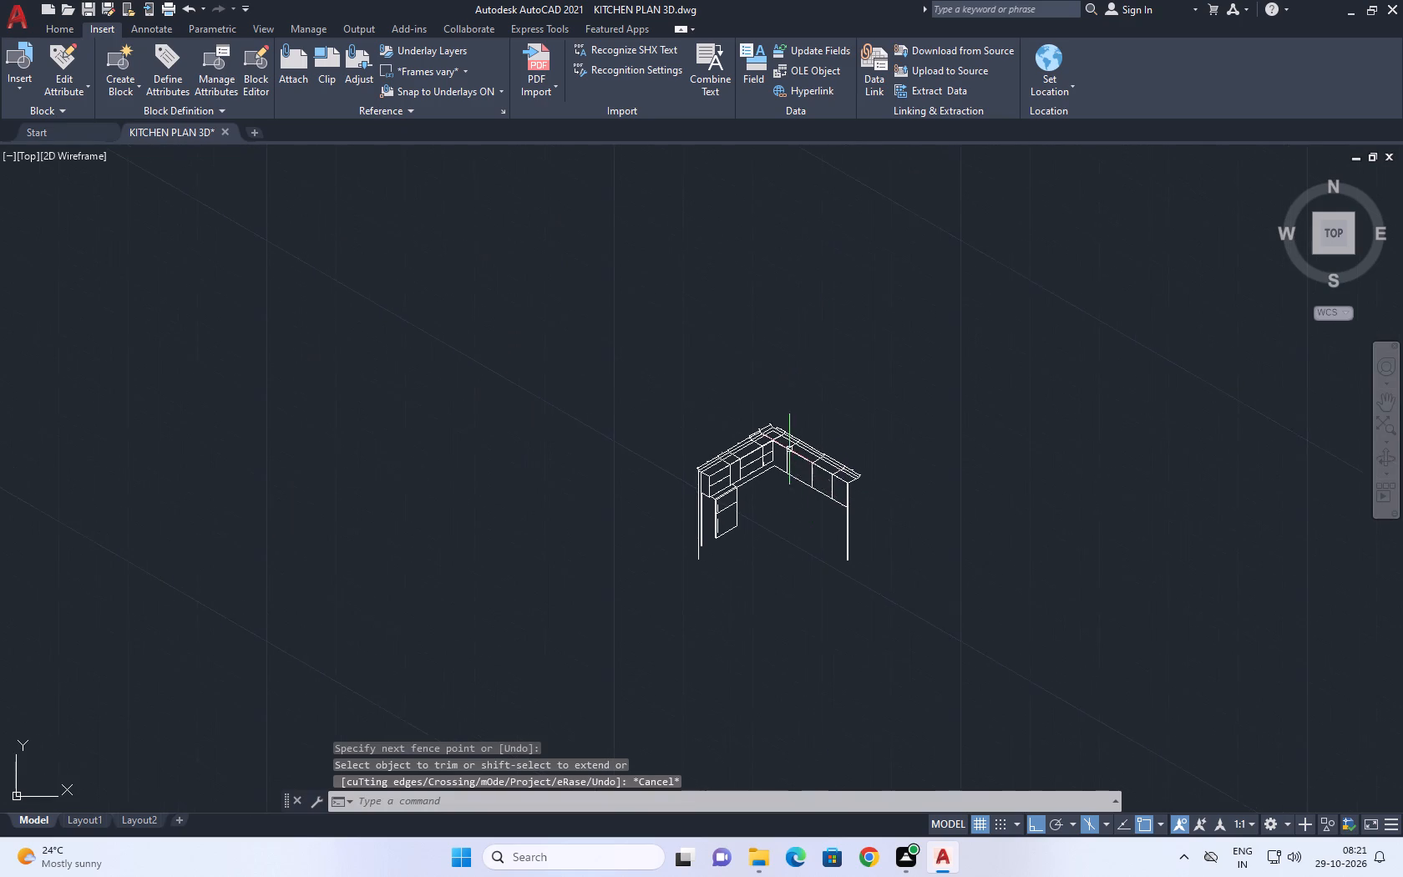
pyautogui.scroll(3, 788, 448)
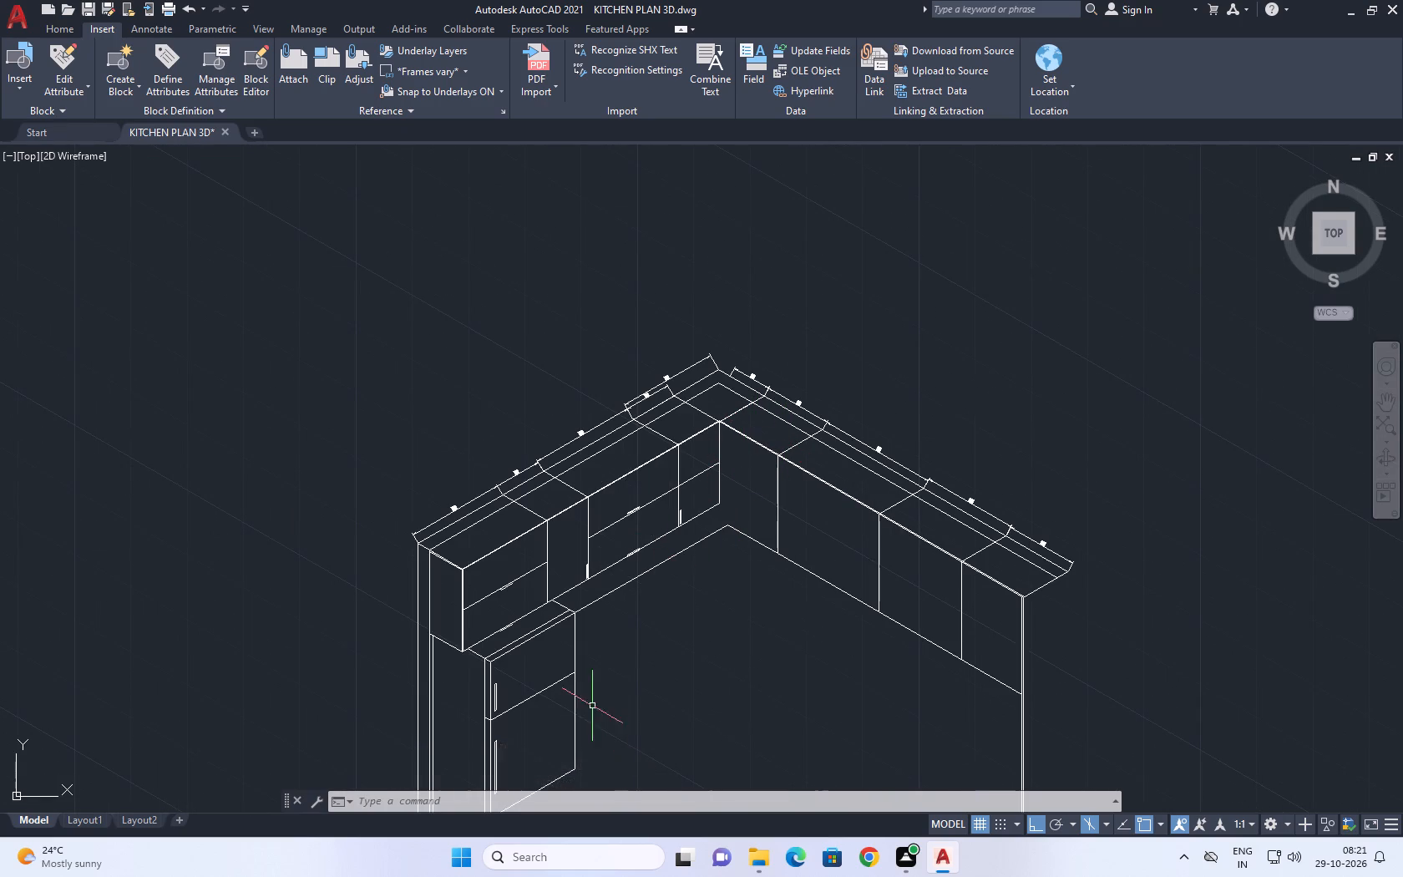
pyautogui.scroll(2, 582, 653)
pyautogui.scroll(2, 553, 553)
pyautogui.moveTo(741, 479); pyautogui.dragTo(699, 509, button='middle')
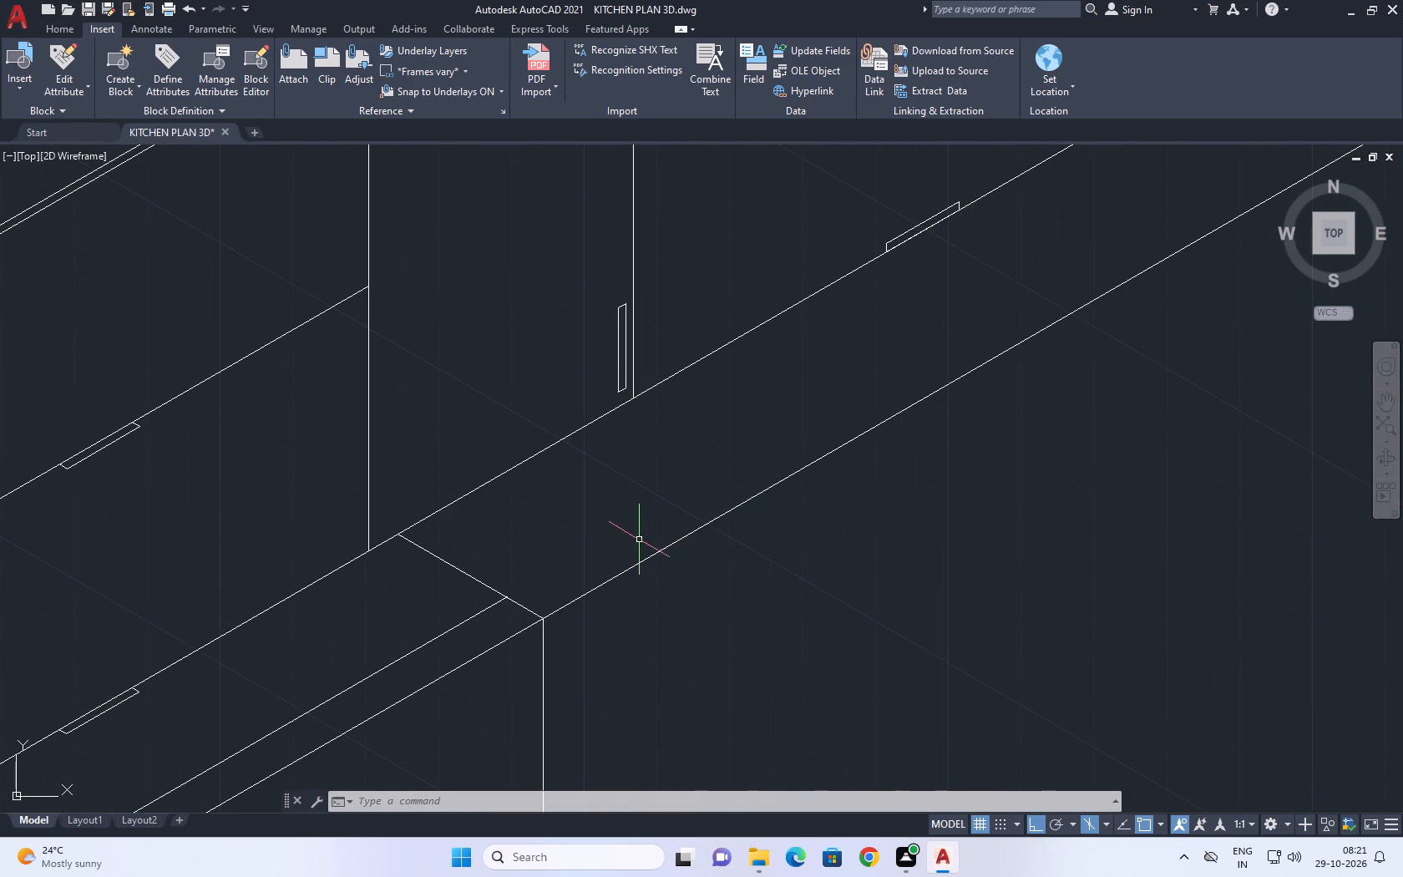
pyautogui.scroll(-2, 633, 545)
pyautogui.scroll(-4, 706, 561)
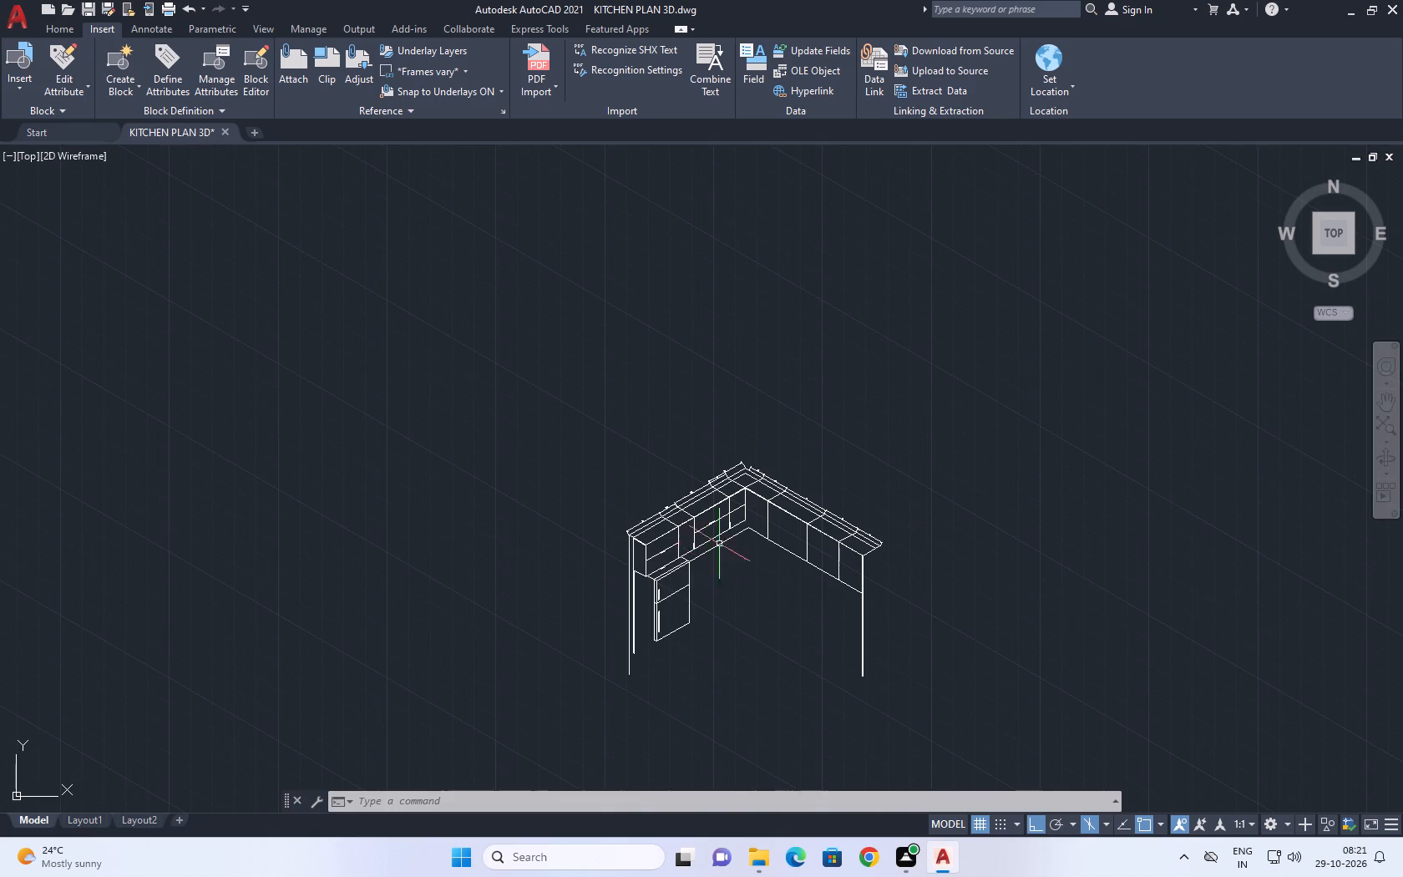
# Examine the refrigerator top, the lower edges of the wall cabinets, and how the two cabinet runs meet at the corner.
pyautogui.scroll(1, 719, 534)
pyautogui.middleClick(519, 501)
pyautogui.moveTo(741, 560); pyautogui.dragTo(493, 520, button='middle')
pyautogui.scroll(3, 414, 549)
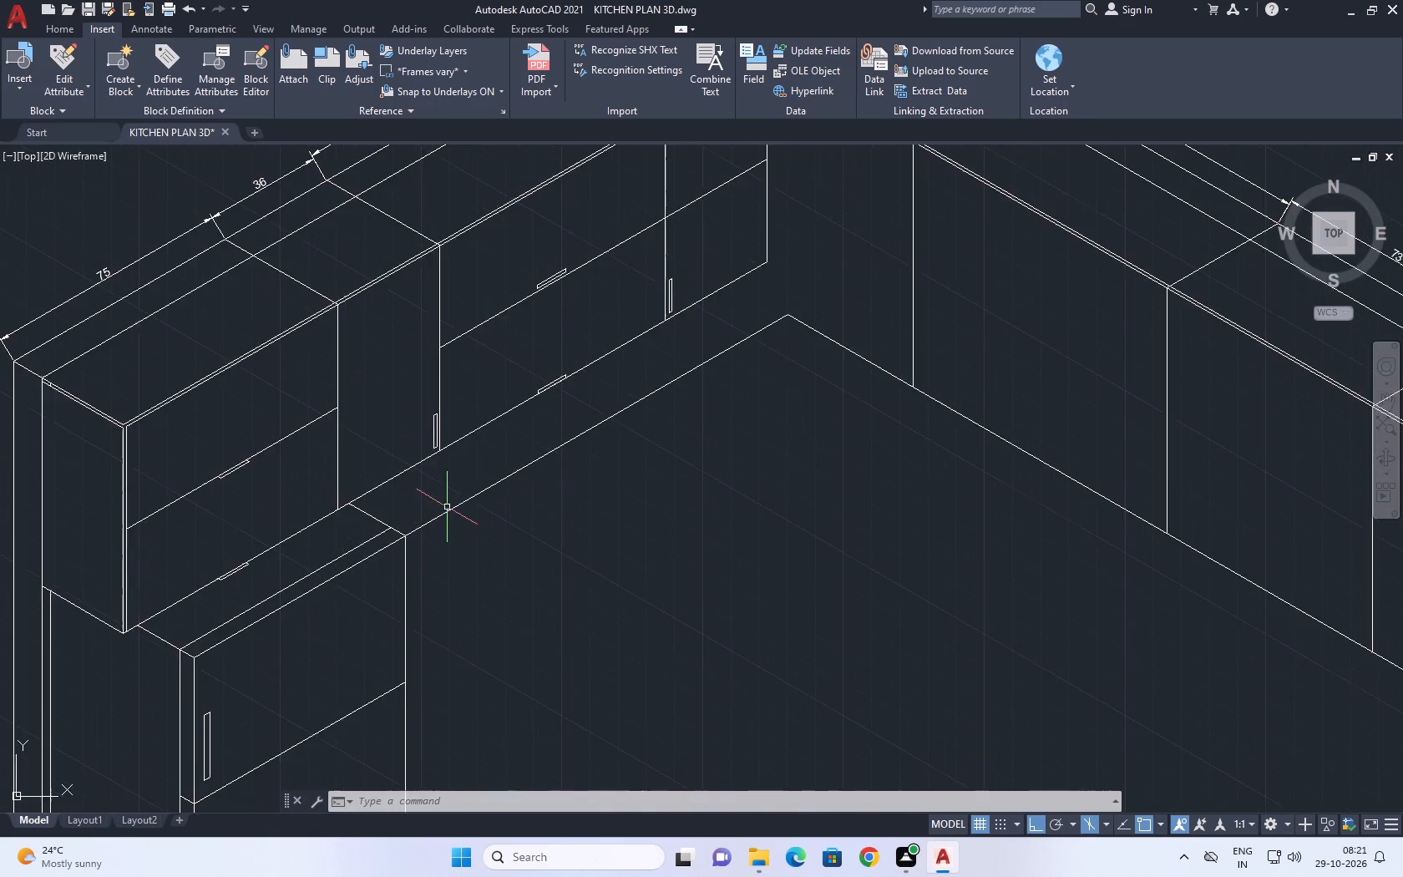
pyautogui.scroll(1, 447, 507)
pyautogui.scroll(-1, 444, 499)
pyautogui.scroll(2, 437, 473)
pyautogui.moveTo(595, 469); pyautogui.dragTo(616, 509, button='middle')
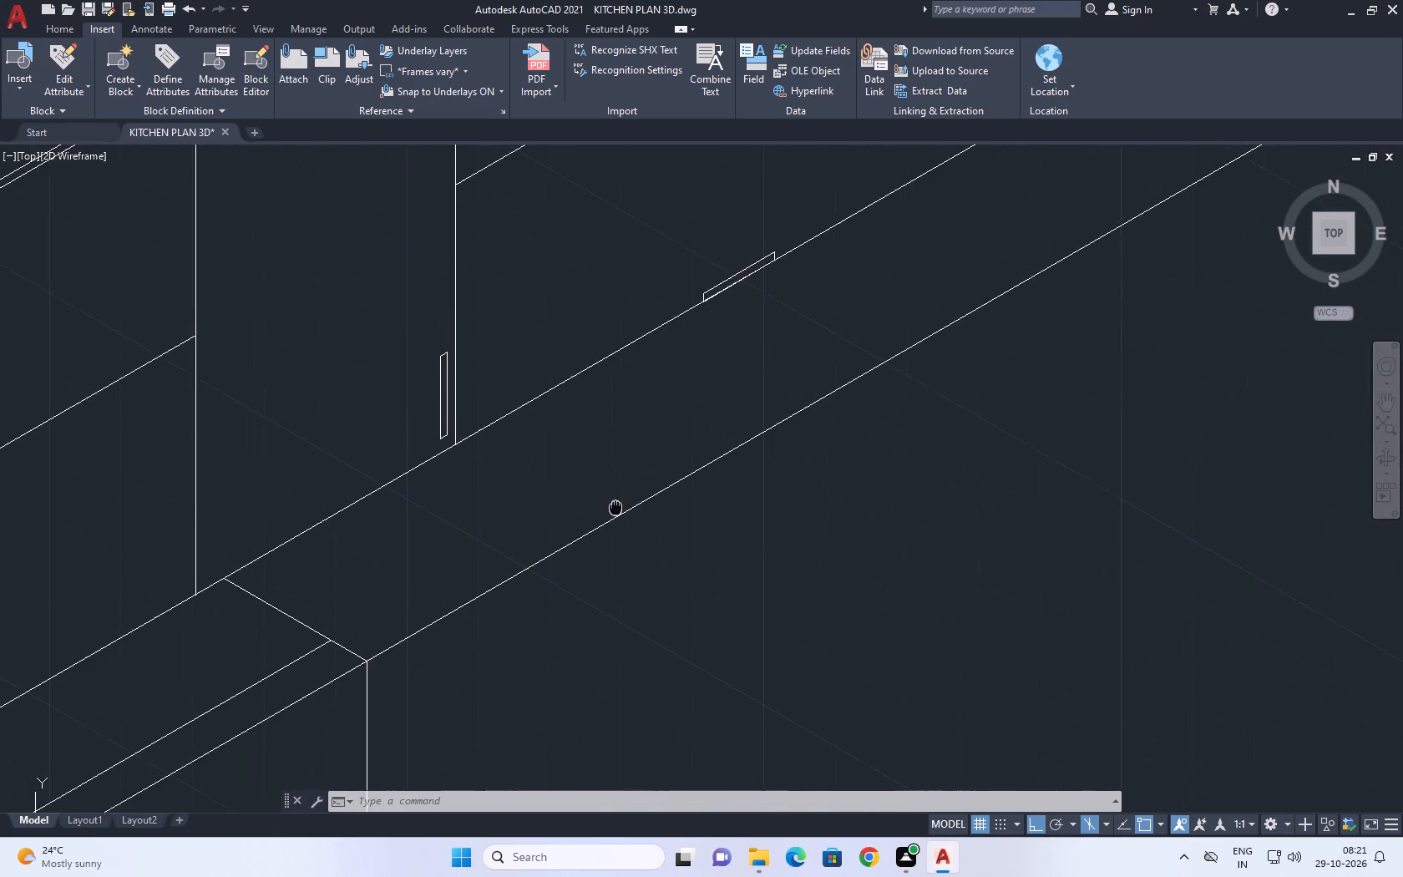
pyautogui.moveTo(616, 509); pyautogui.dragTo(626, 515, button='middle')
pyautogui.middleClick(626, 515)
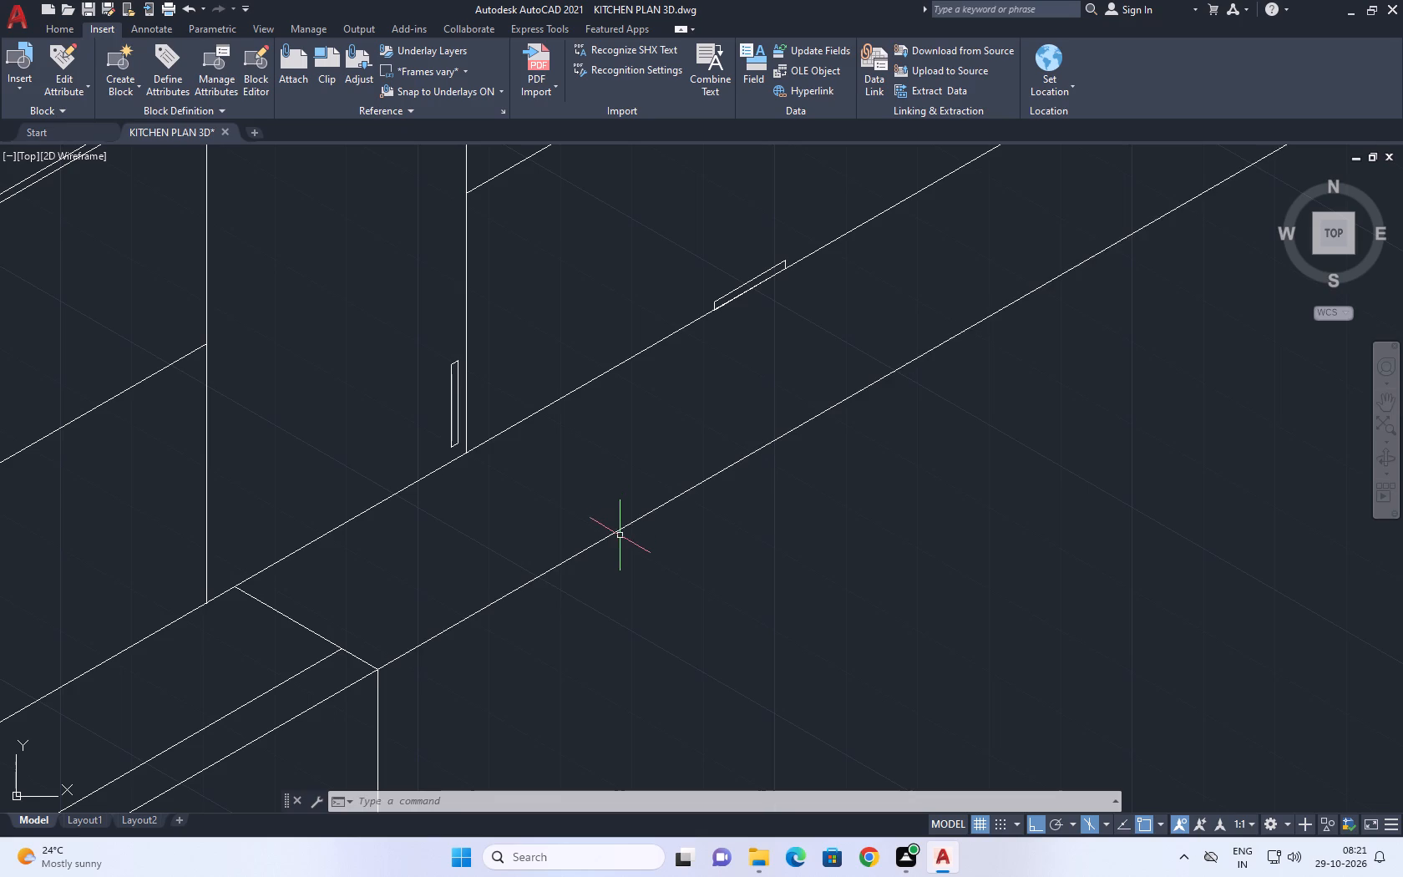
pyautogui.scroll(-2, 620, 535)
pyautogui.moveTo(636, 534); pyautogui.dragTo(562, 457, button='middle')
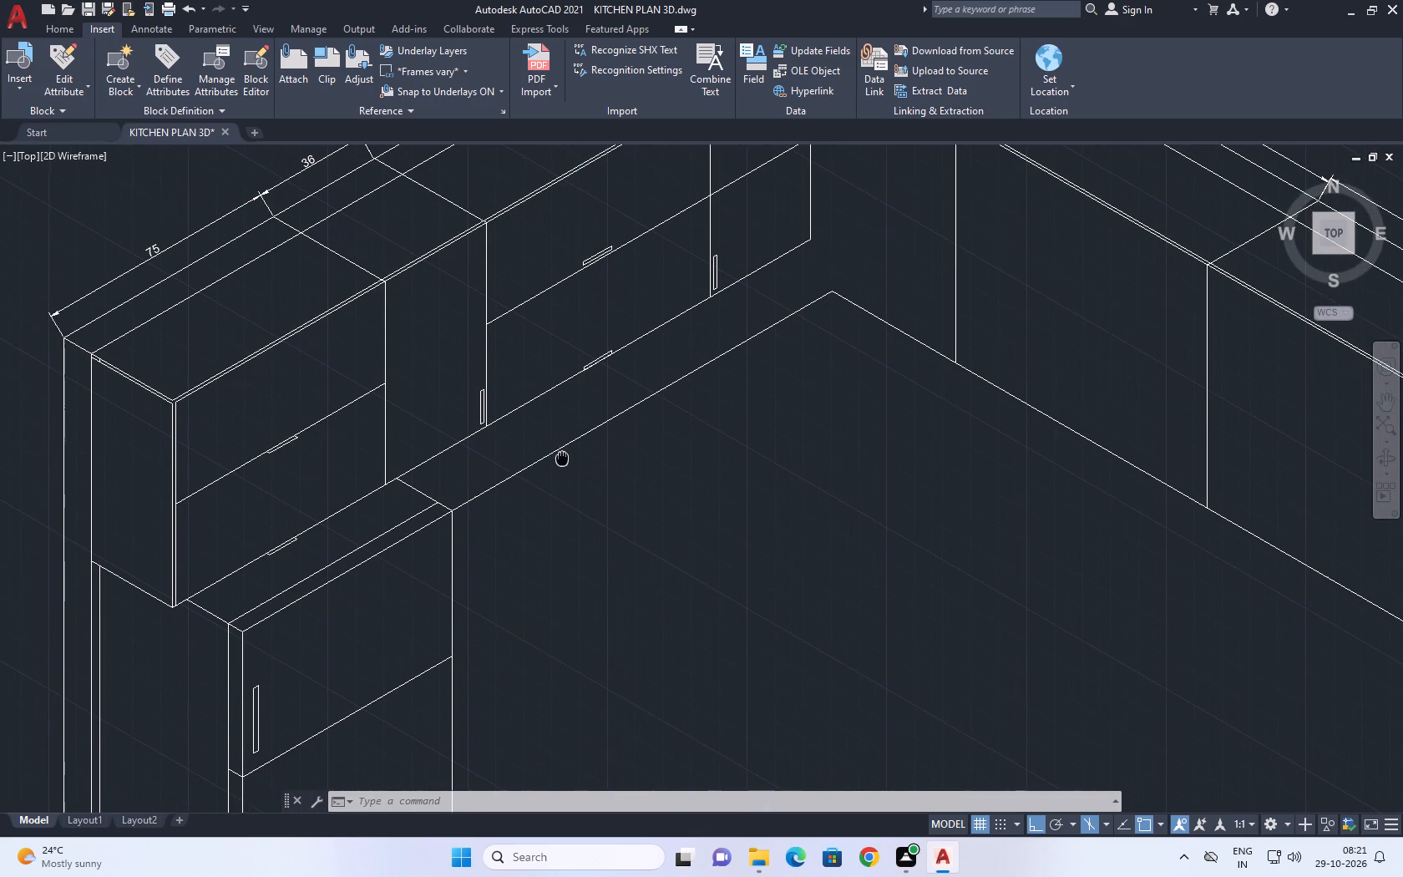
pyautogui.moveTo(562, 457); pyautogui.dragTo(564, 466, button='middle')
pyautogui.middleClick(564, 466)
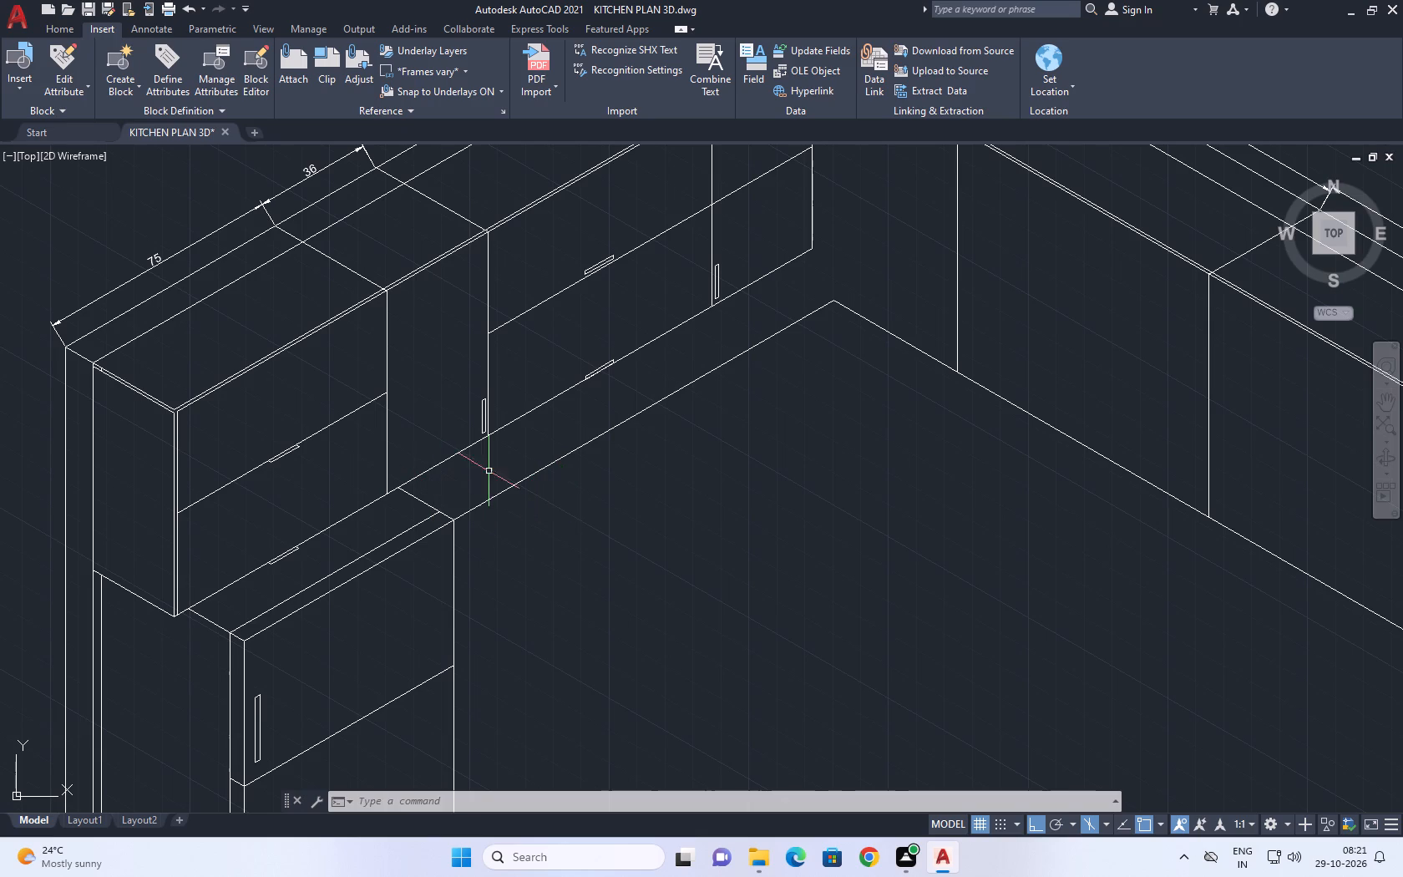
pyautogui.moveTo(550, 457); pyautogui.dragTo(583, 560, button='middle')
pyautogui.middleClick(583, 562)
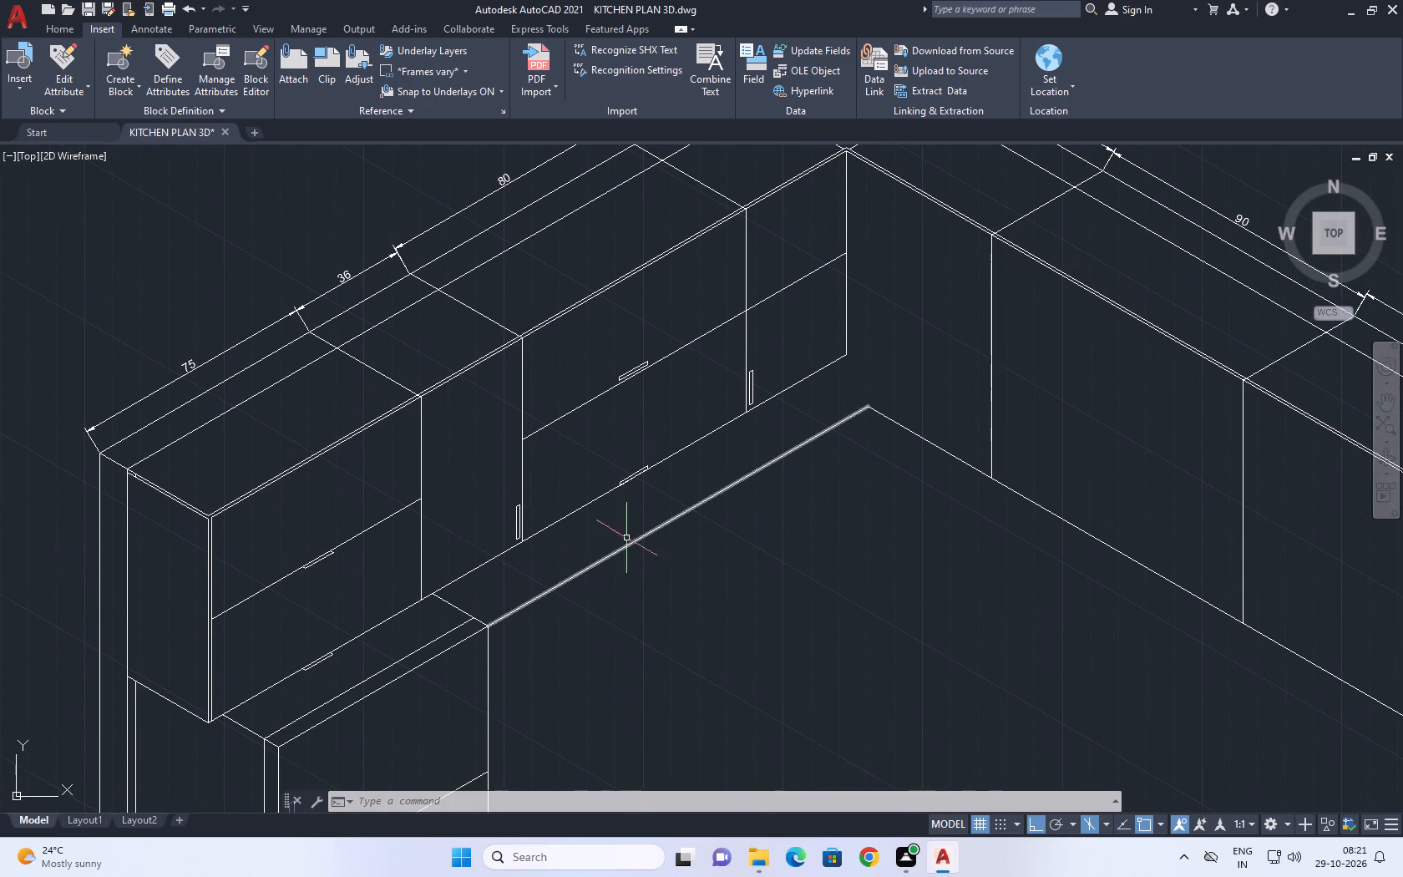
pyautogui.moveTo(661, 503); pyautogui.dragTo(570, 515, button='middle')
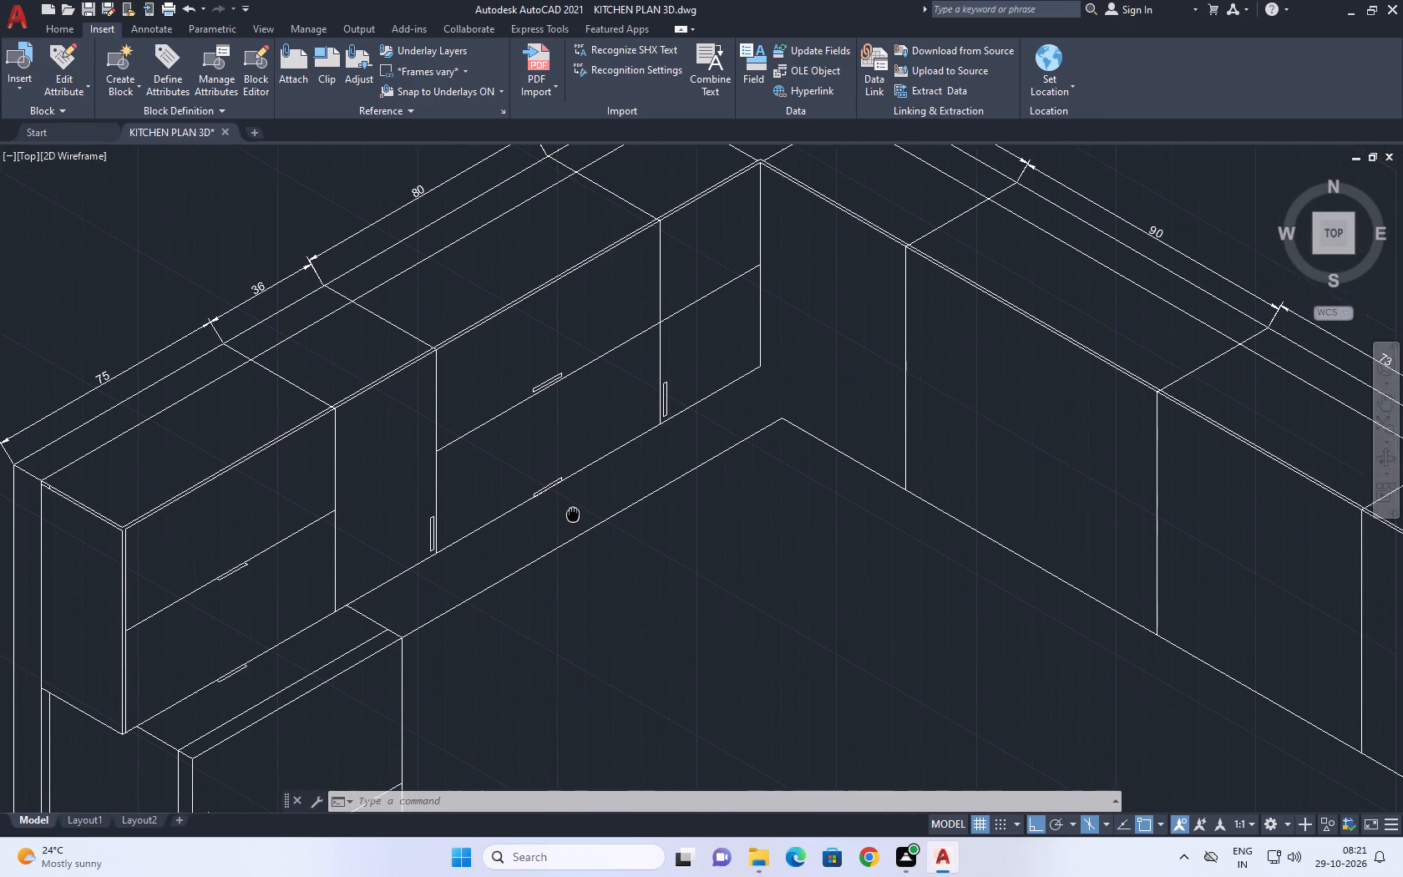
pyautogui.moveTo(570, 515); pyautogui.dragTo(570, 515, button='middle')
pyautogui.middleClick(570, 515)
pyautogui.scroll(-1, 455, 654)
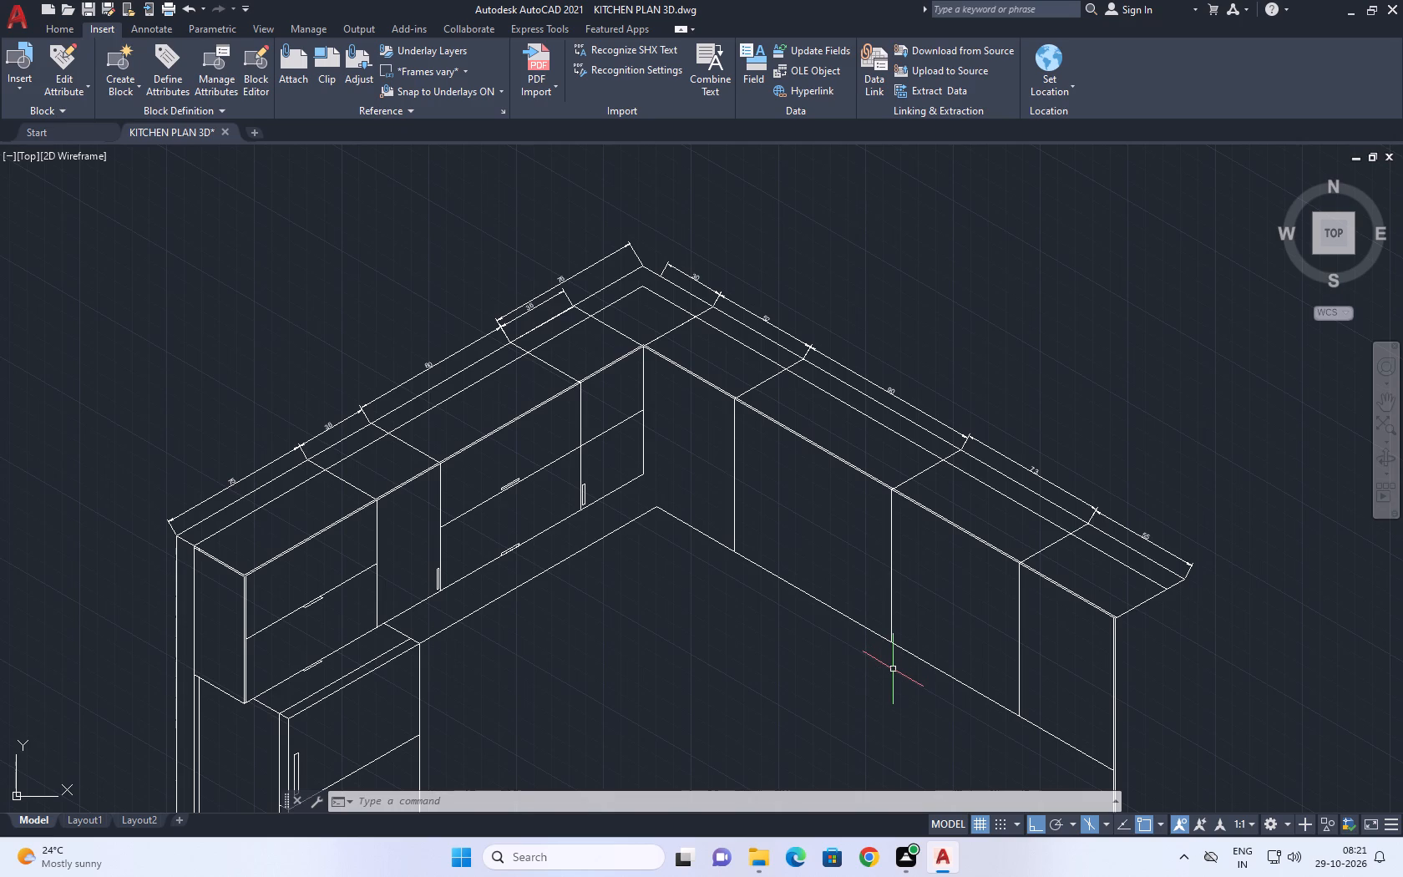
pyautogui.scroll(-1, 894, 672)
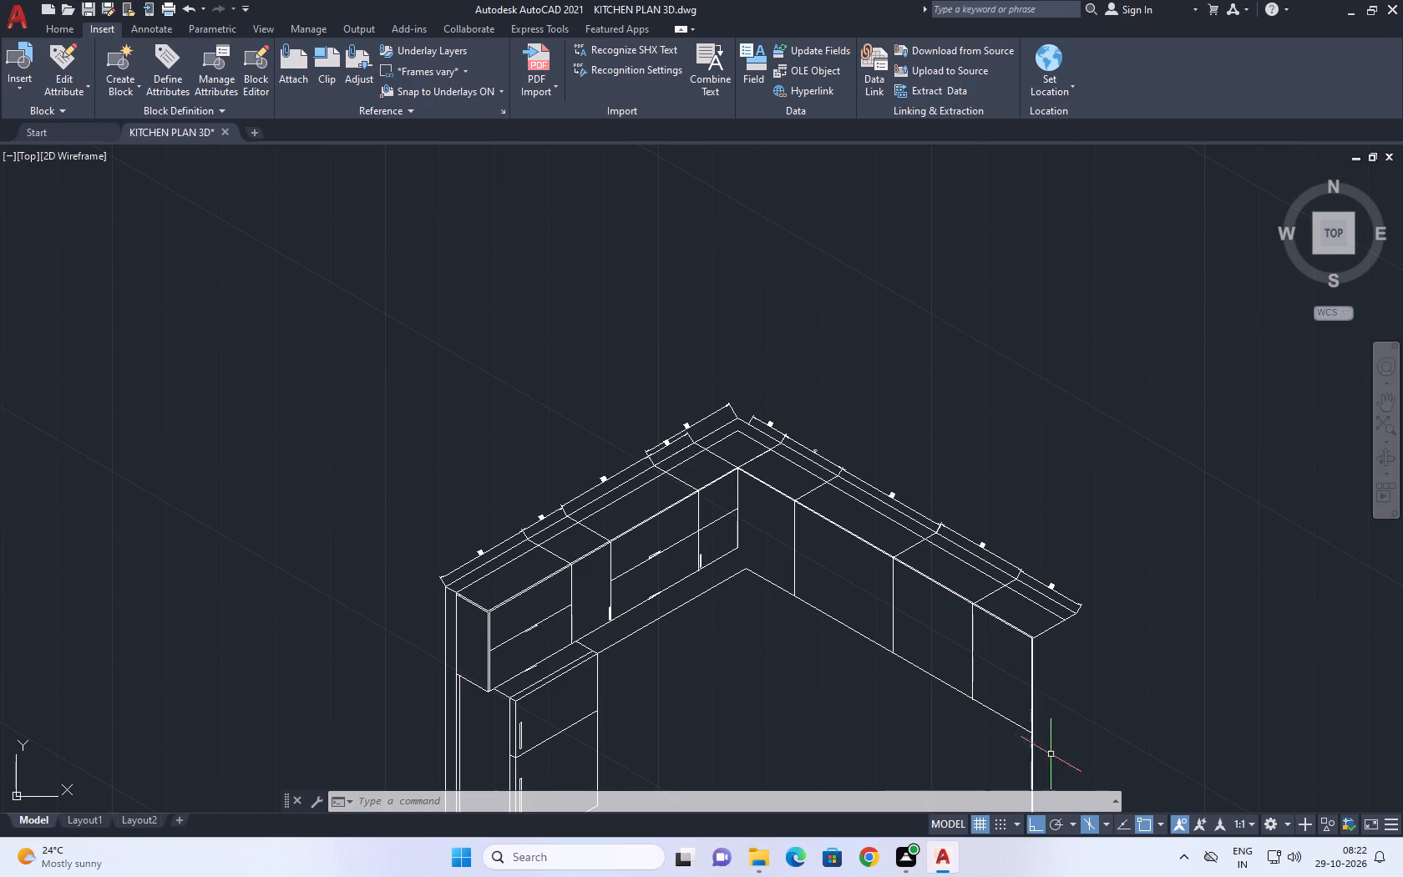
pyautogui.moveTo(1091, 758); pyautogui.dragTo(1043, 683, button='middle')
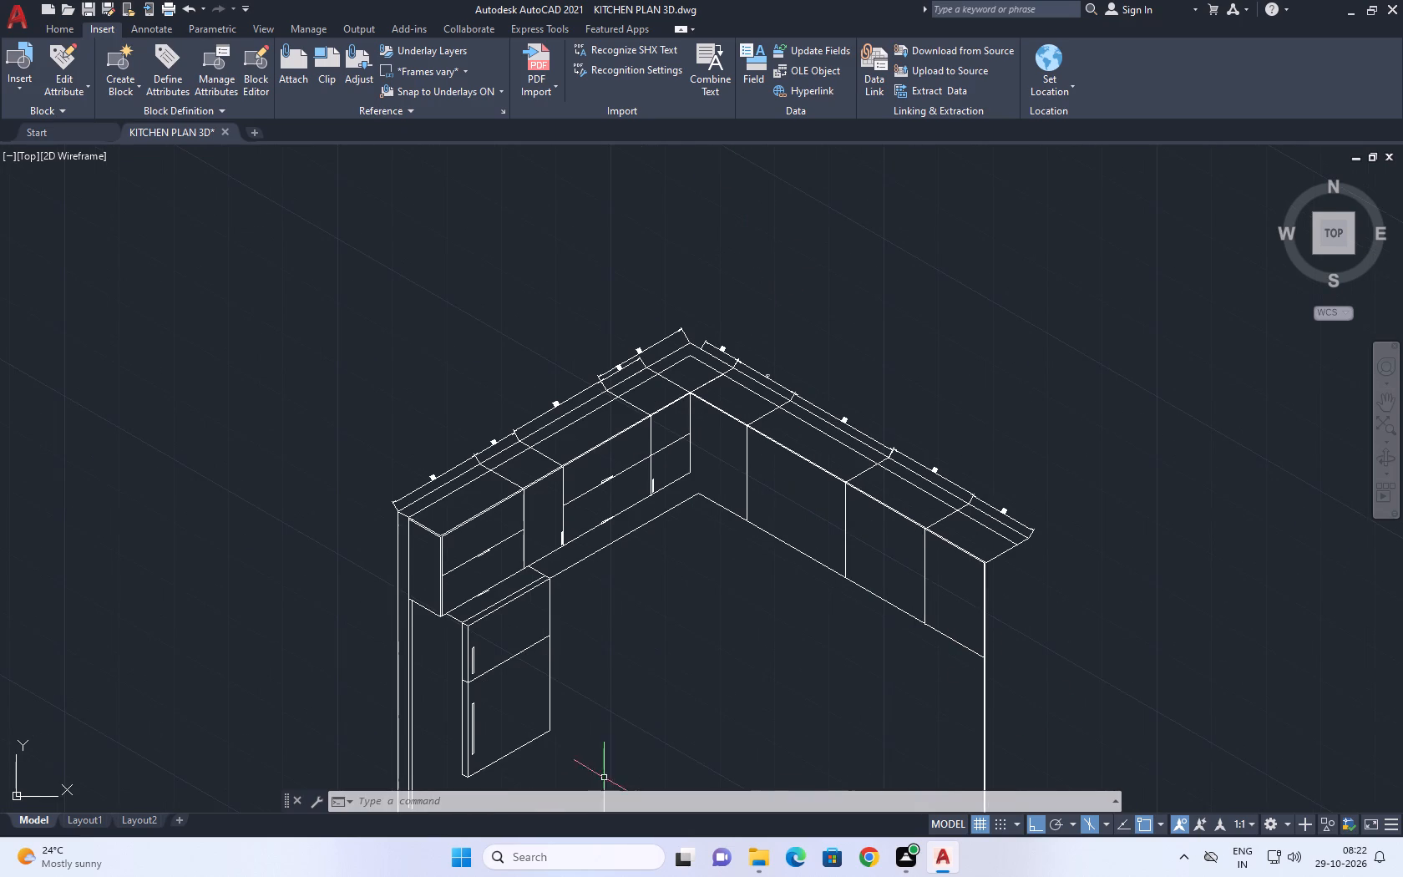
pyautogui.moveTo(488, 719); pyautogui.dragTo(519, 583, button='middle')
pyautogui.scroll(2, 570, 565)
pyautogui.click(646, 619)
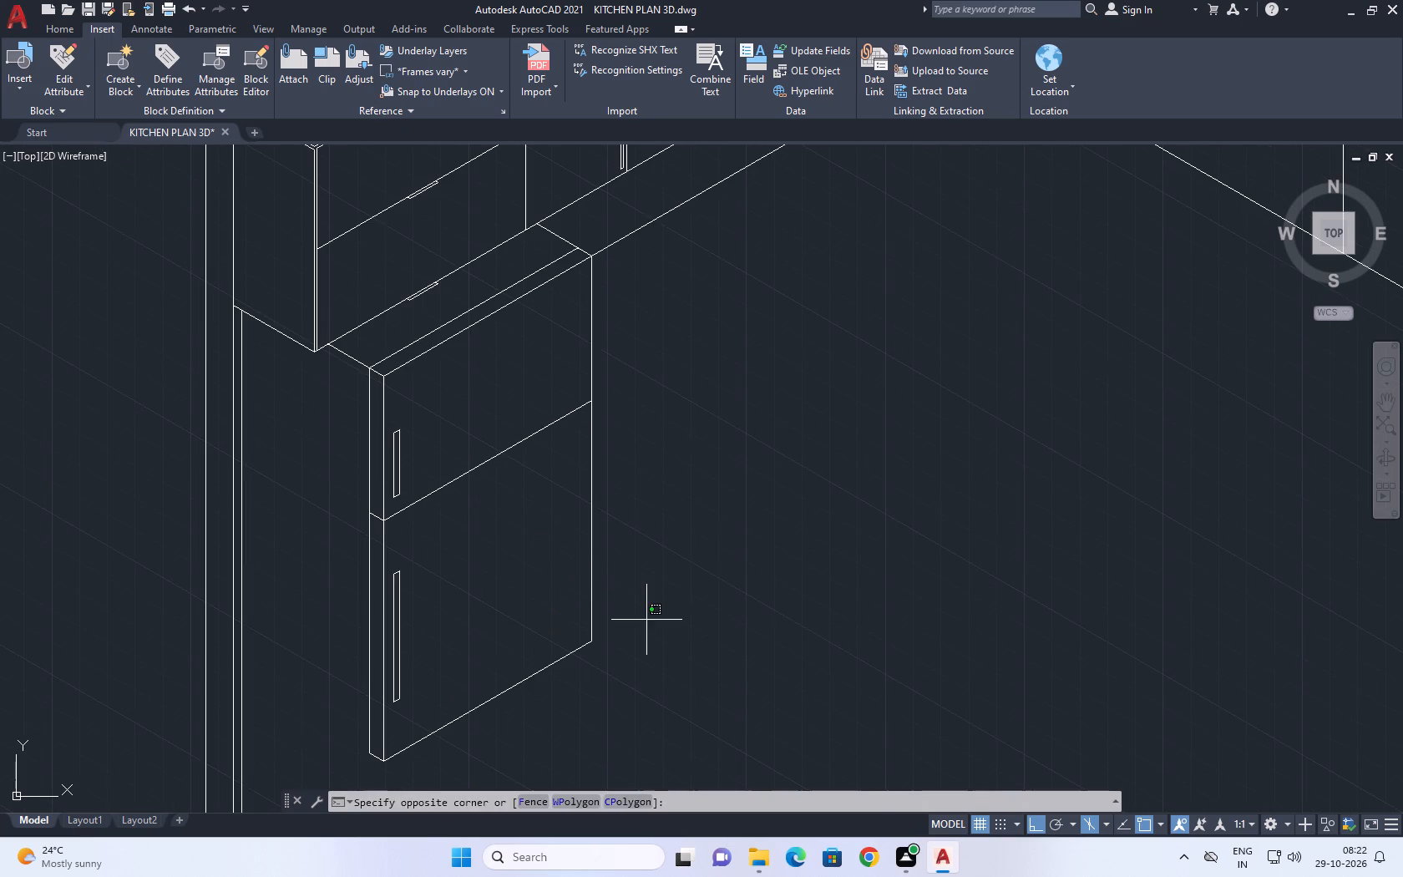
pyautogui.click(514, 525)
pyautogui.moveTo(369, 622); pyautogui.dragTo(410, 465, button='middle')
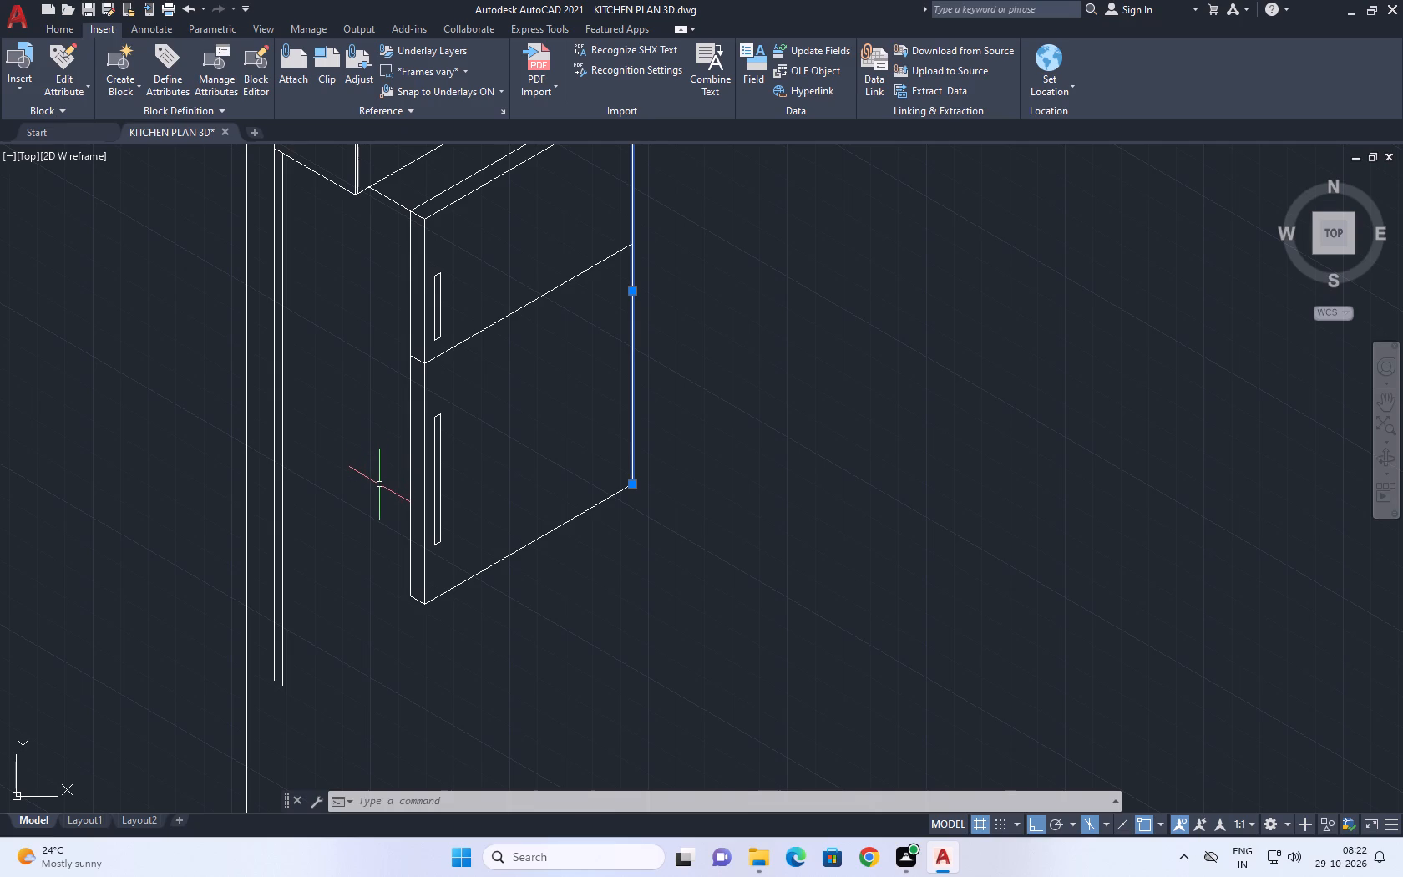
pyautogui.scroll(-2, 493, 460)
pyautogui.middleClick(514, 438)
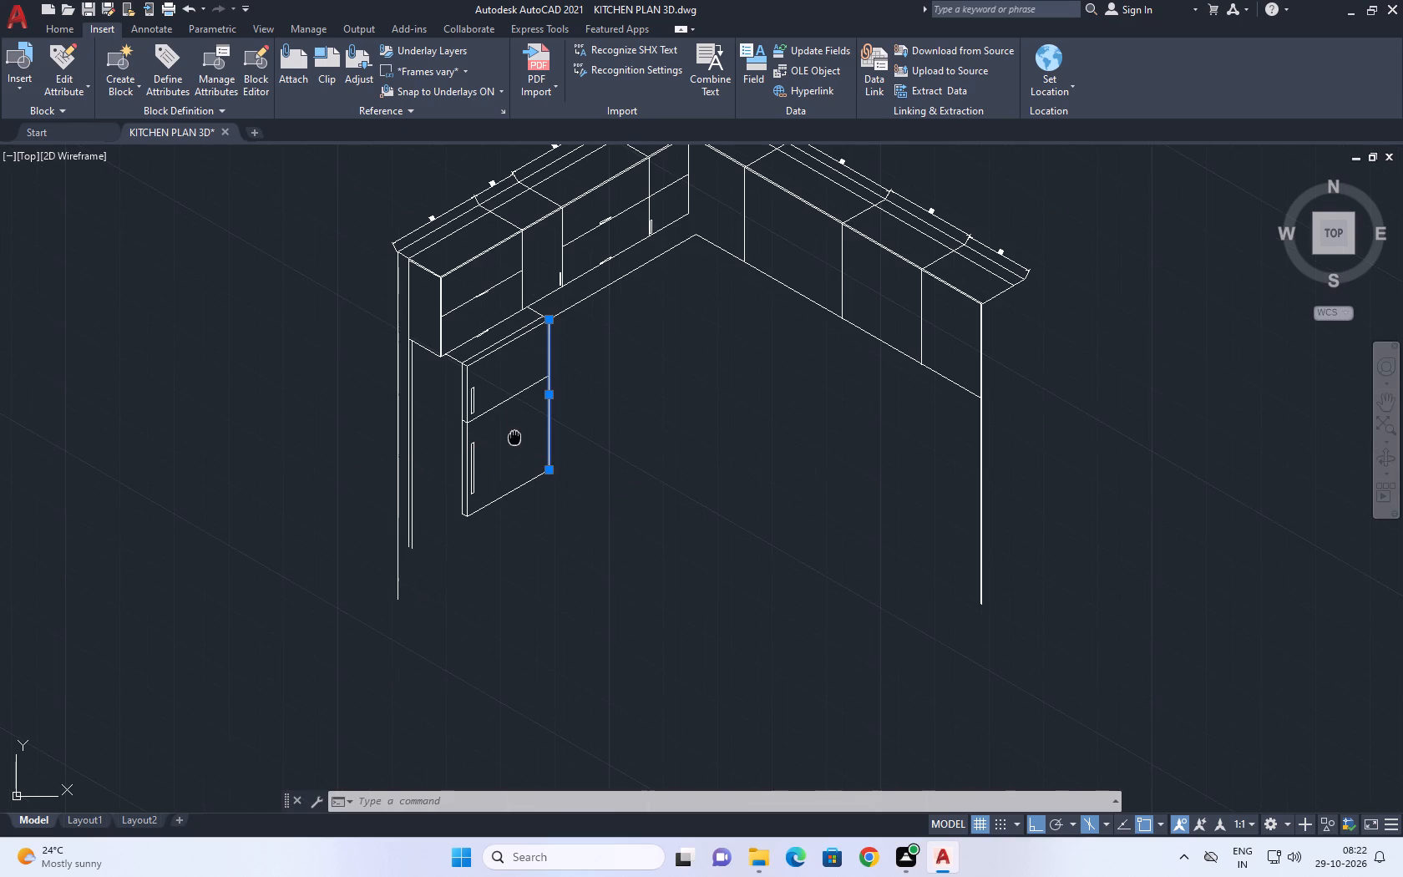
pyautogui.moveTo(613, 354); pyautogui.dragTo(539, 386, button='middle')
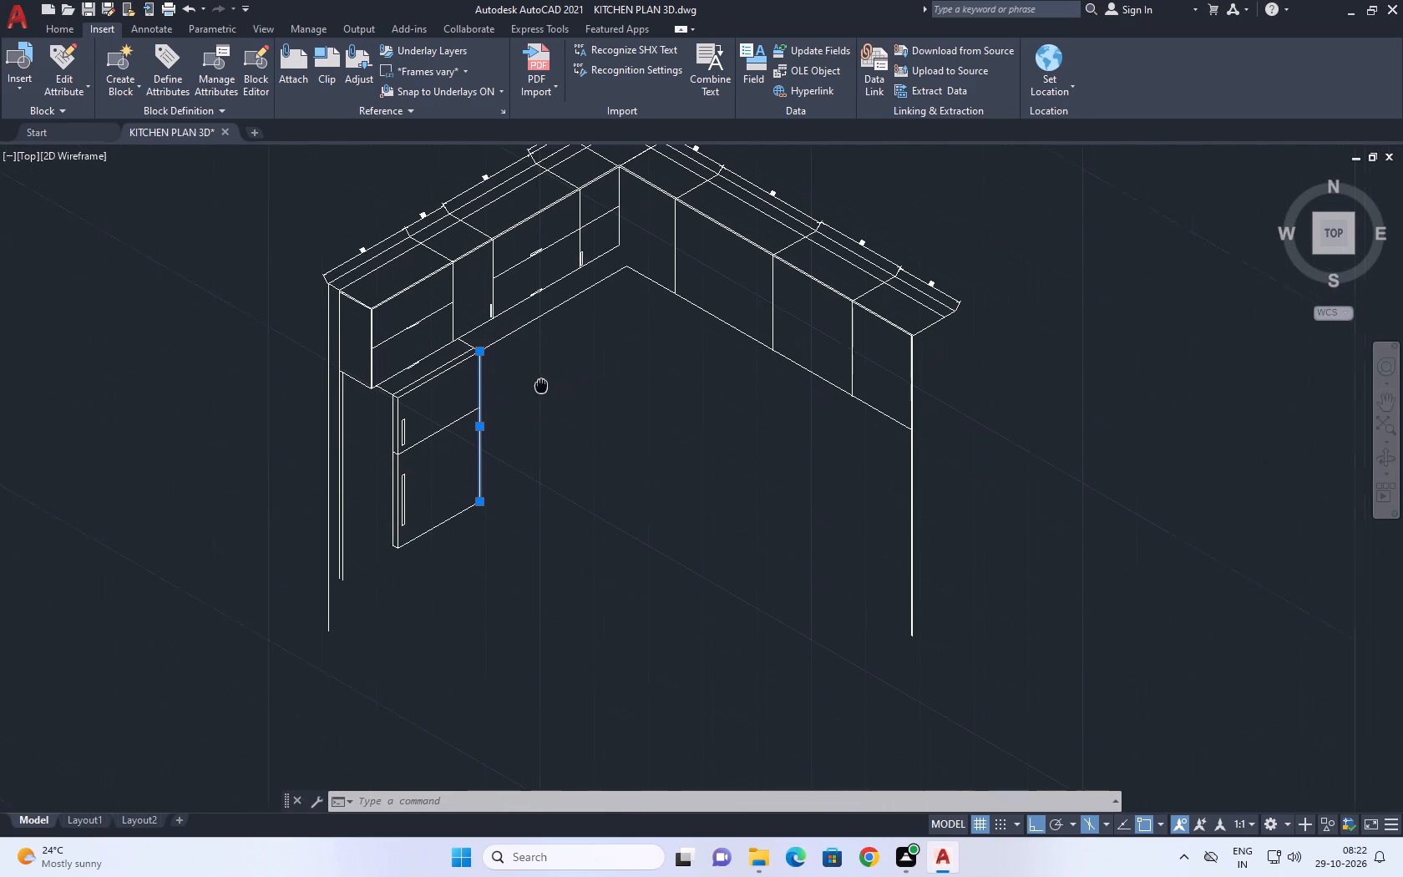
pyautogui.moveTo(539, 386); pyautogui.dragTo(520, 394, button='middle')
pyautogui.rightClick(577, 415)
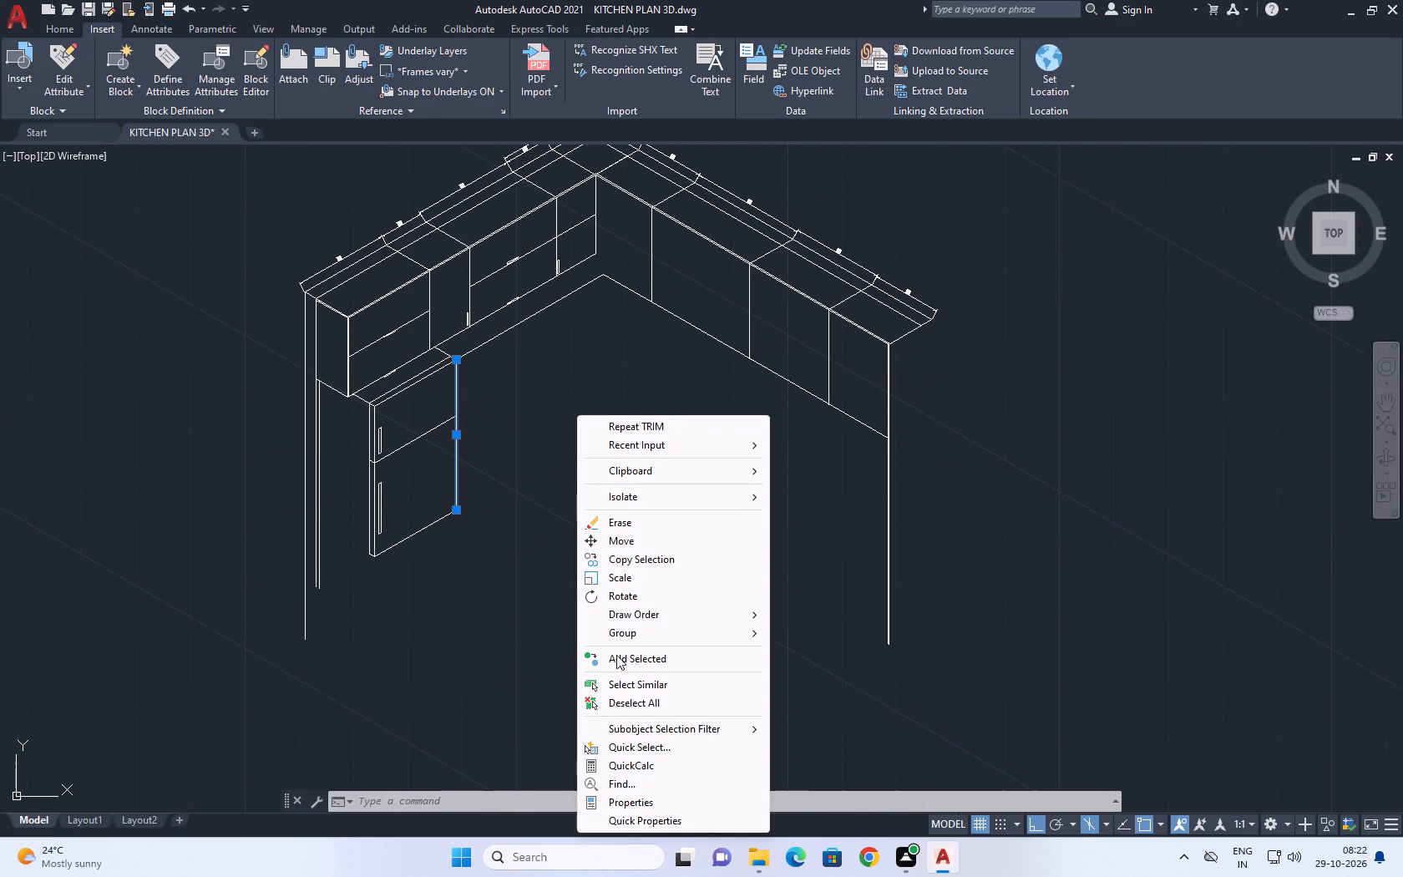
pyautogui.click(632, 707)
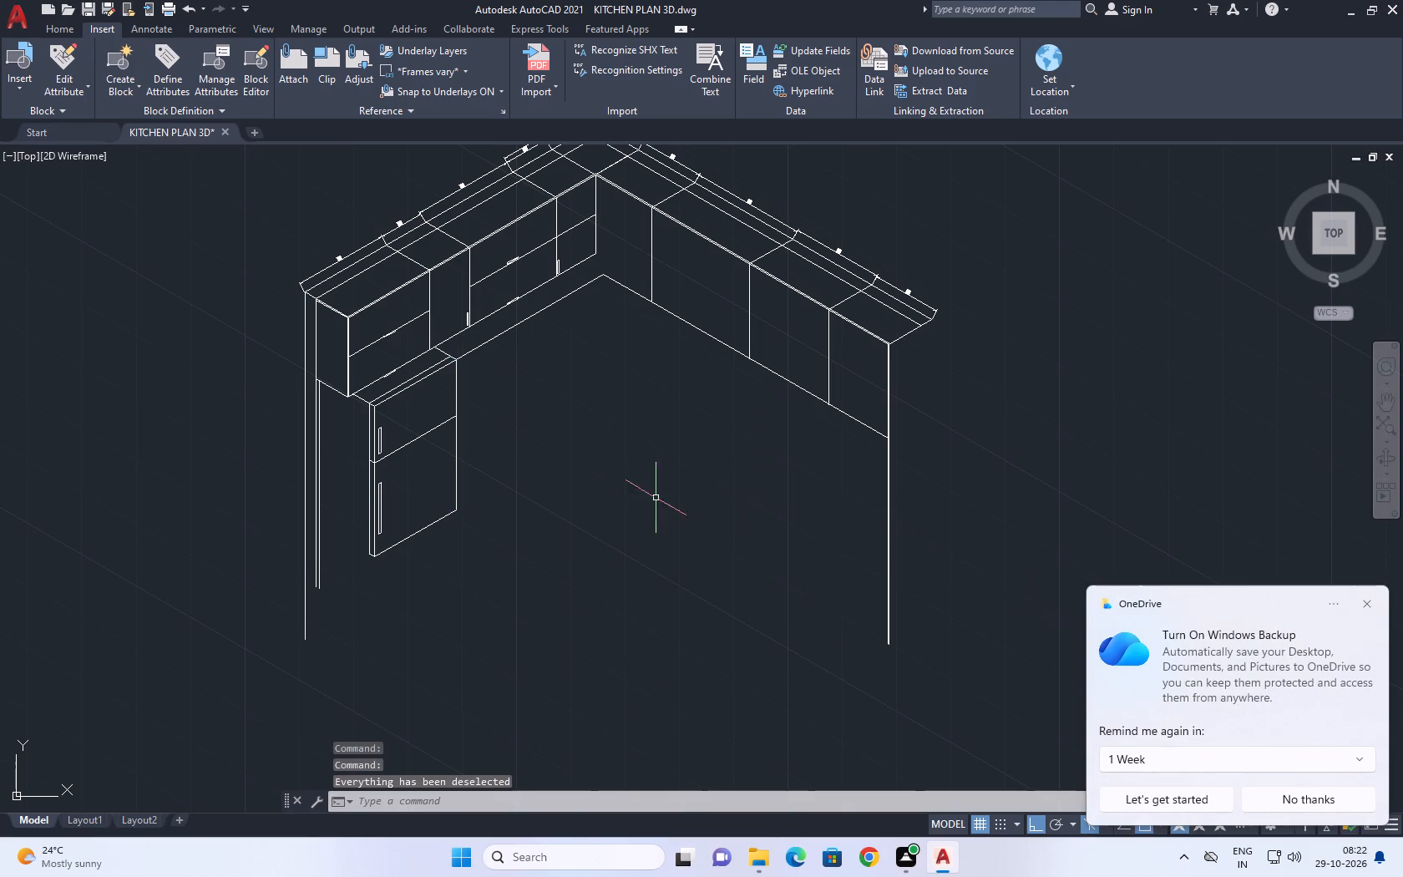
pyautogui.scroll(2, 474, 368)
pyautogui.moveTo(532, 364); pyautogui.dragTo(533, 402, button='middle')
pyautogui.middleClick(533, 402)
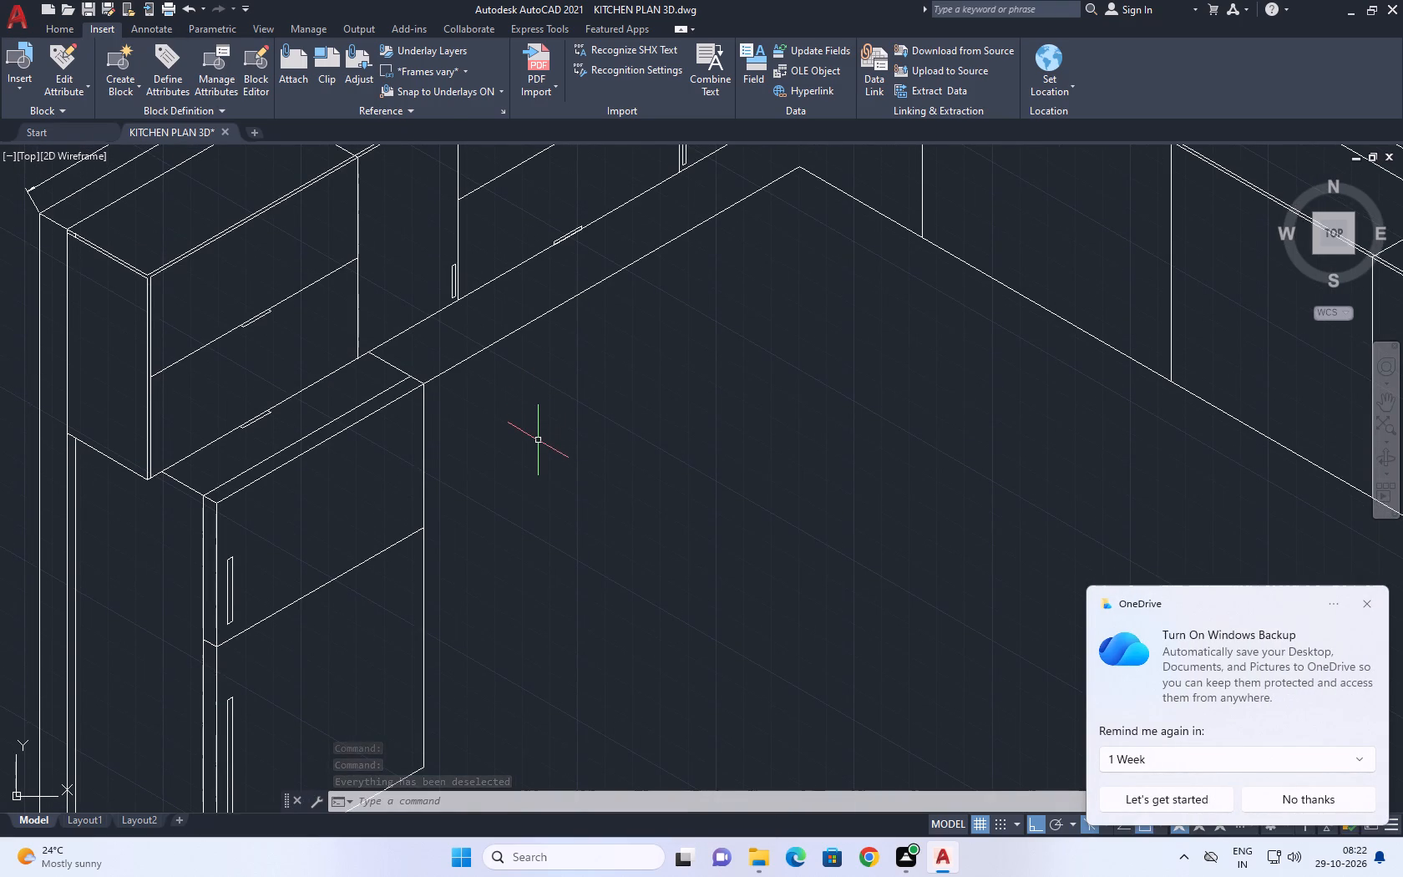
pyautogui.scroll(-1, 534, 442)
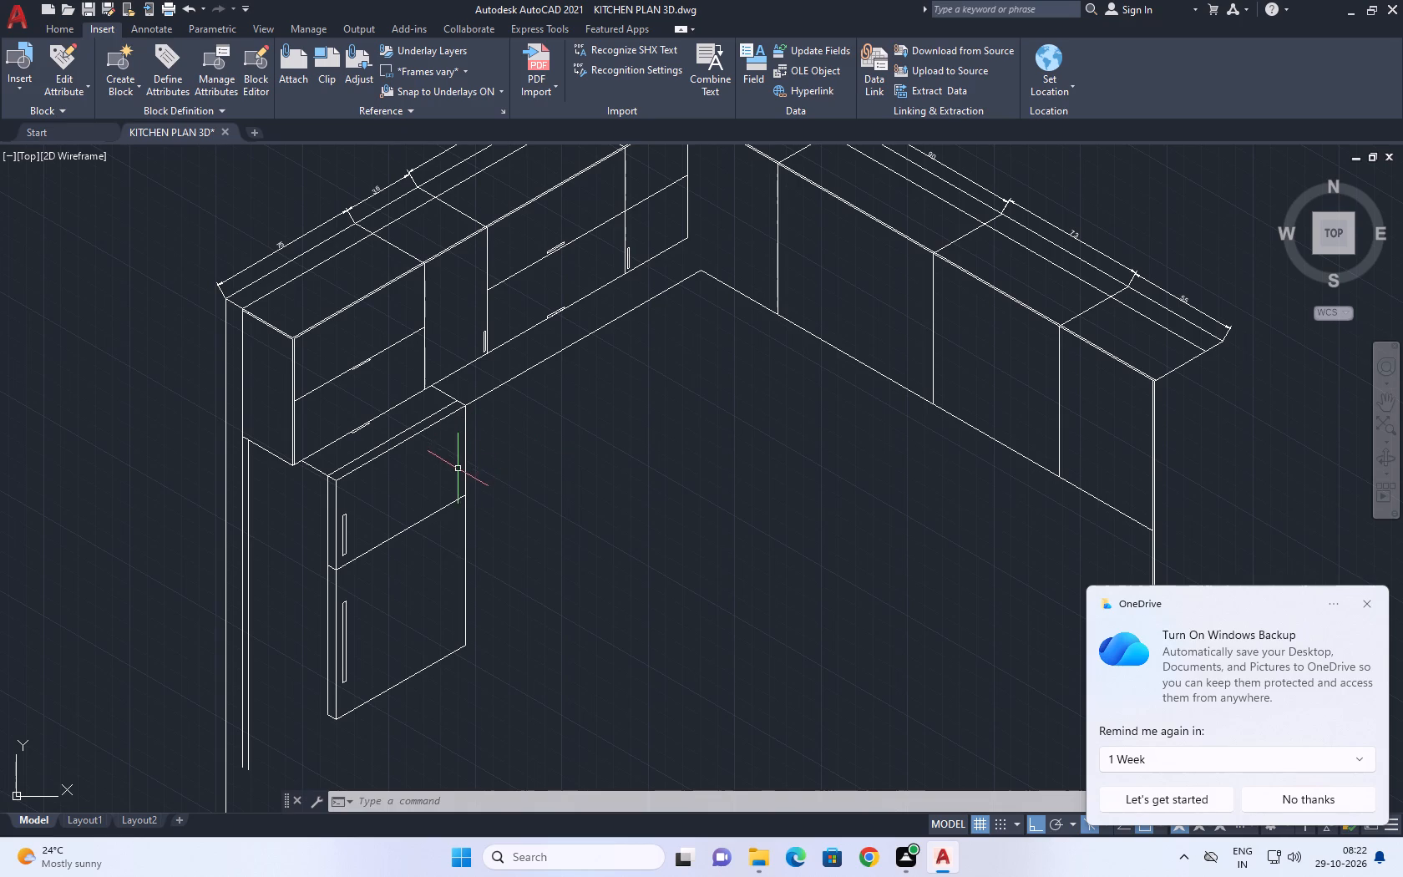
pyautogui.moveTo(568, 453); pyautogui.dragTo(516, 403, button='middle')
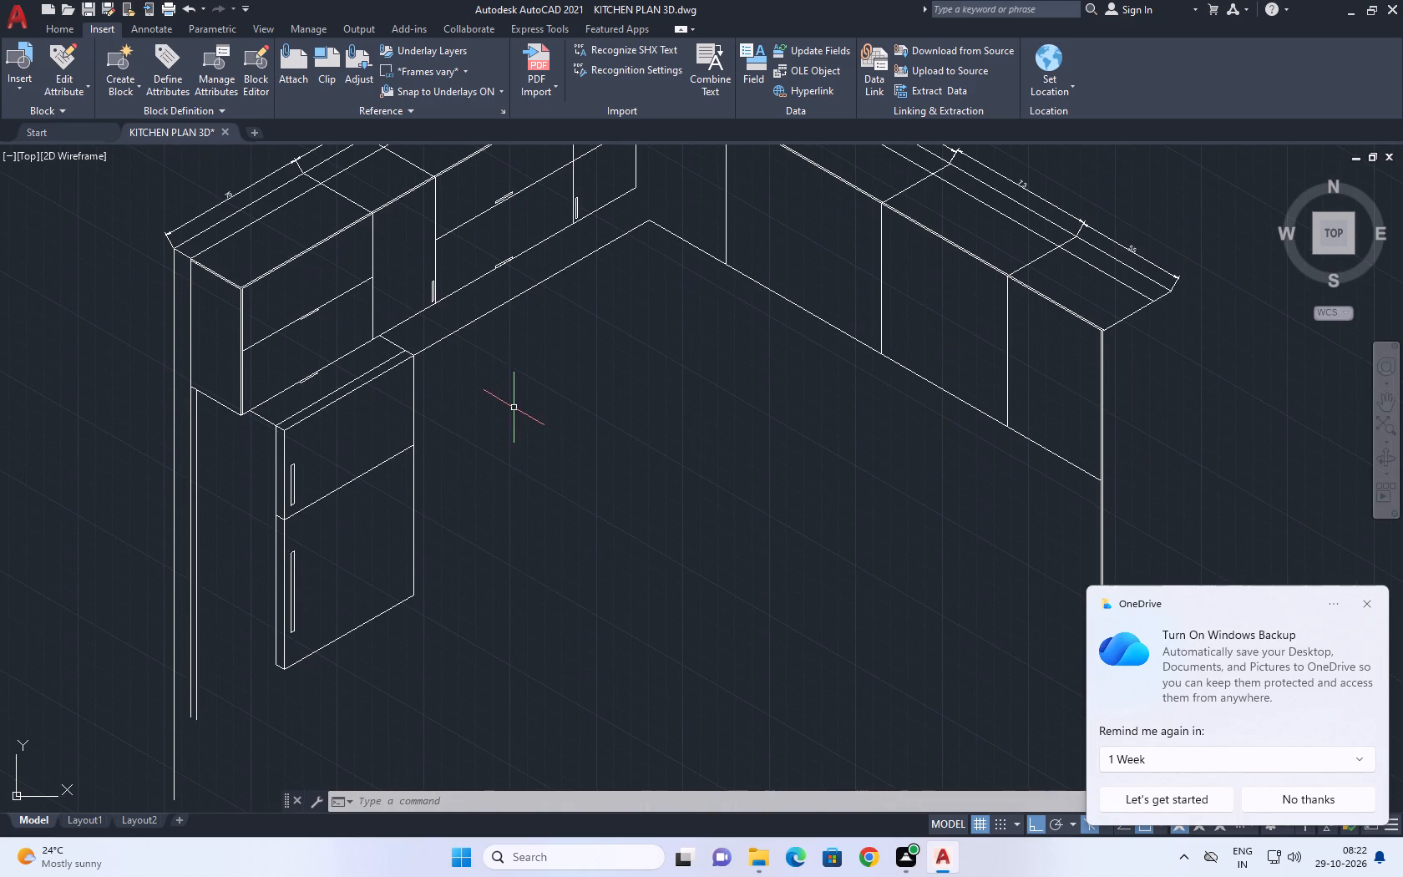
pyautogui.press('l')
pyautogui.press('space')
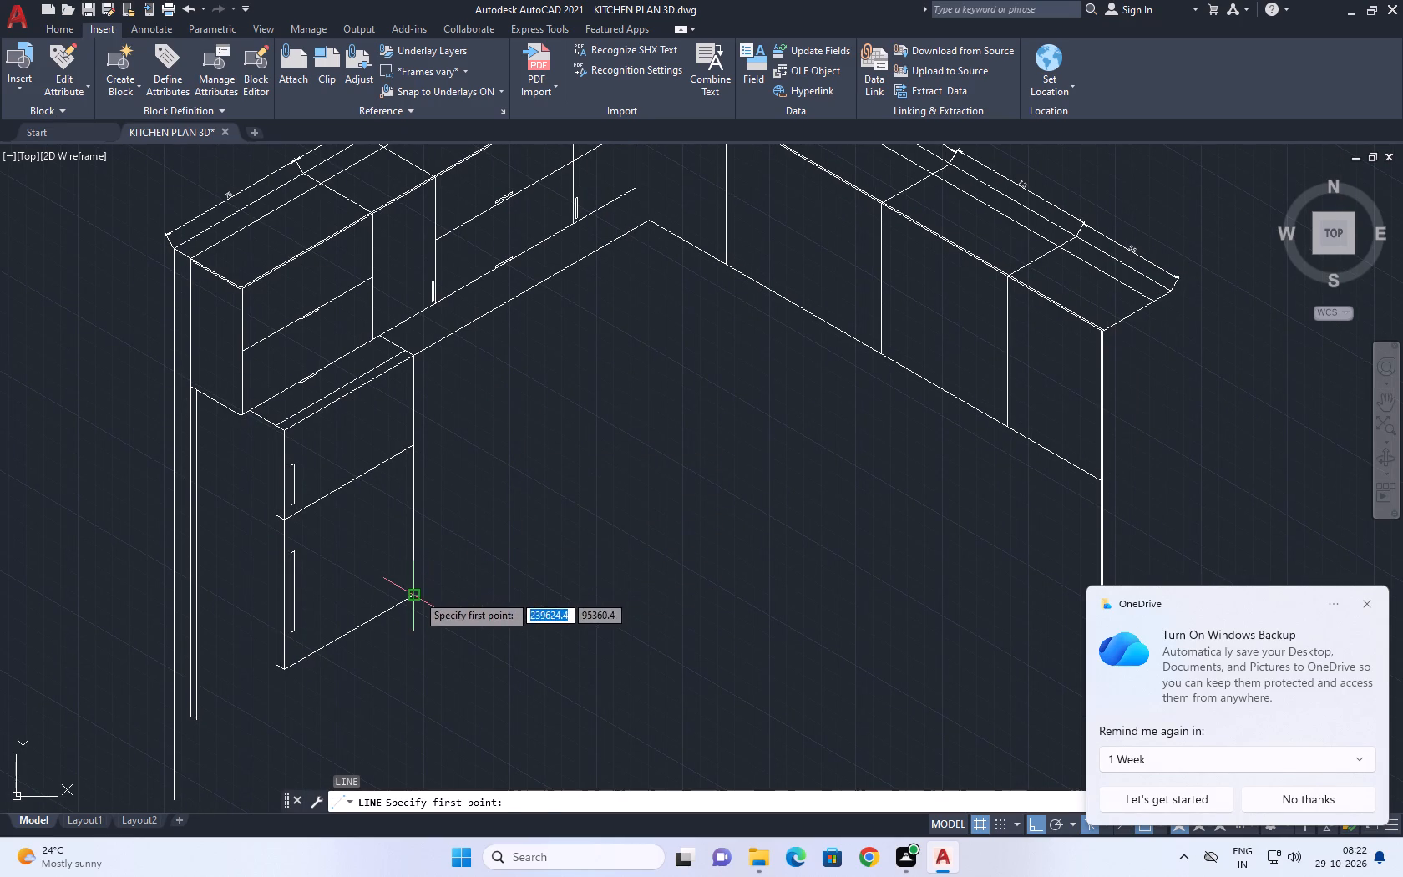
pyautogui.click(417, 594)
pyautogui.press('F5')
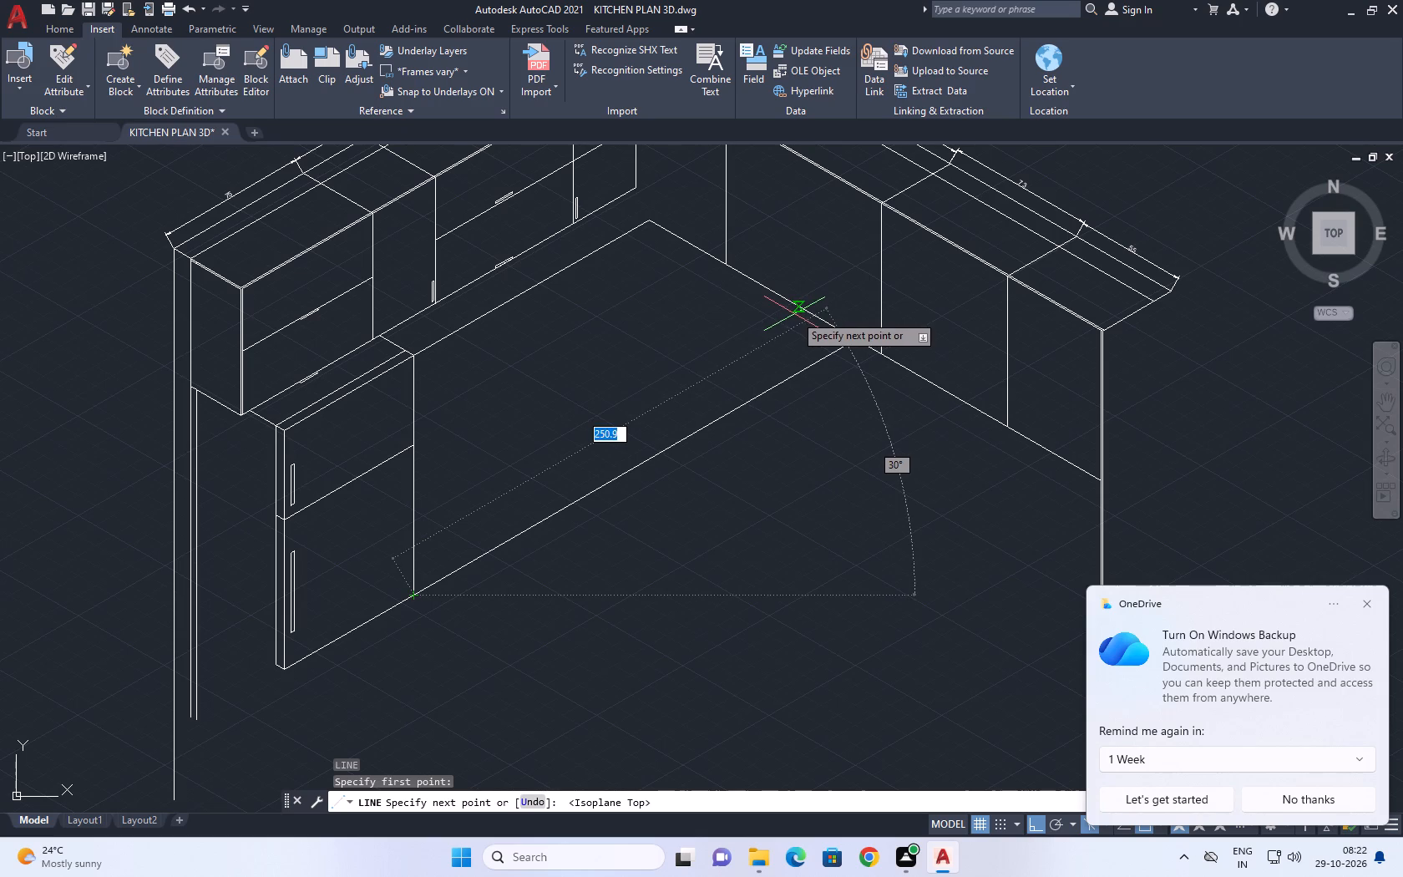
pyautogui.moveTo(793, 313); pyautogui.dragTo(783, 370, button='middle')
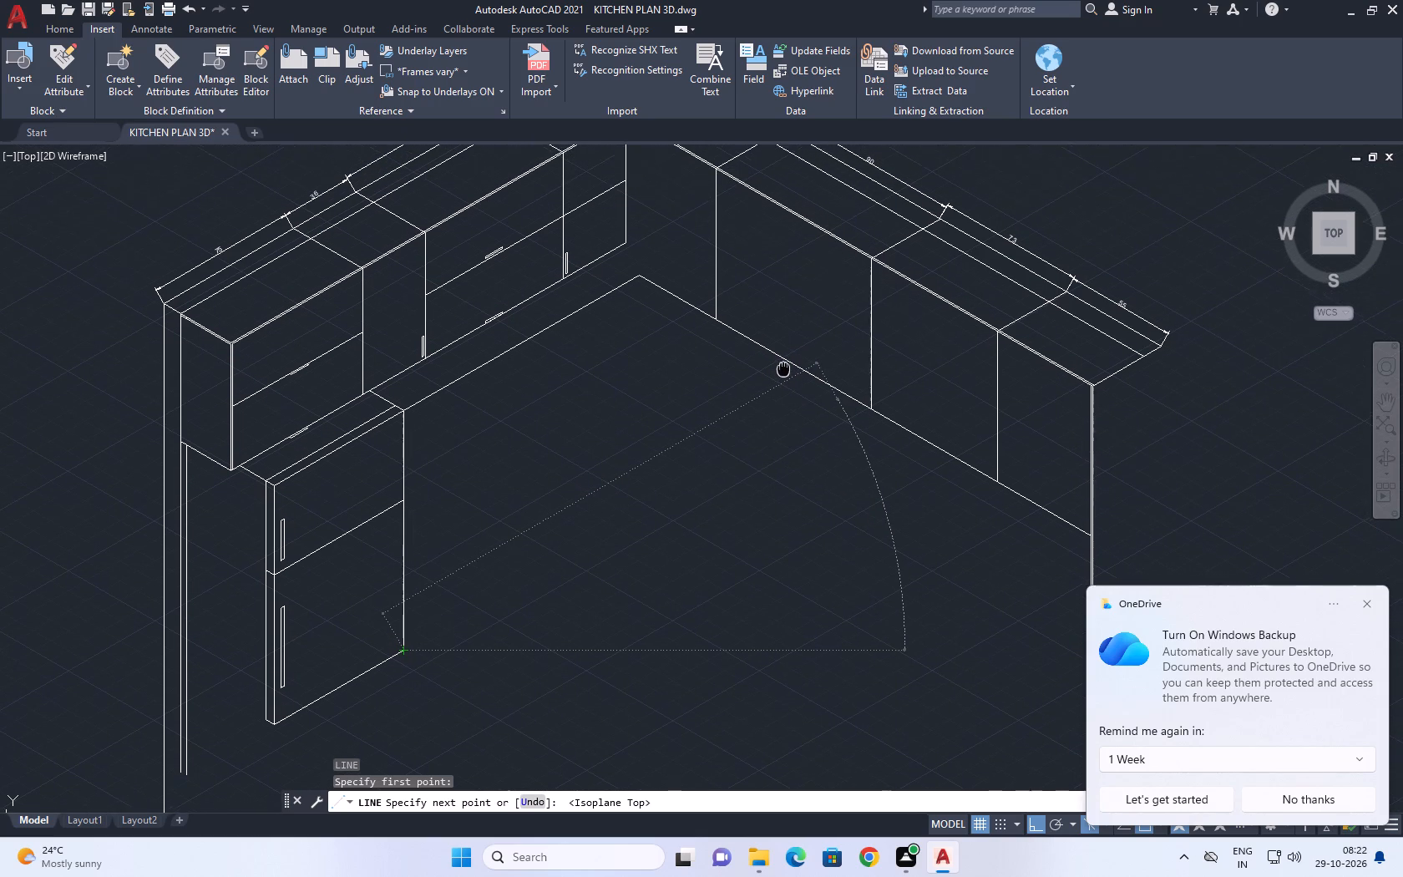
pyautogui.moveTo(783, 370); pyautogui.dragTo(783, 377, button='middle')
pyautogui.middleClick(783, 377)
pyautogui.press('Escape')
# Copy the line between the refrigerator's top corner and the second run's bottom corner straight down 95 units in Isoplane Right.
pyautogui.click(455, 383)
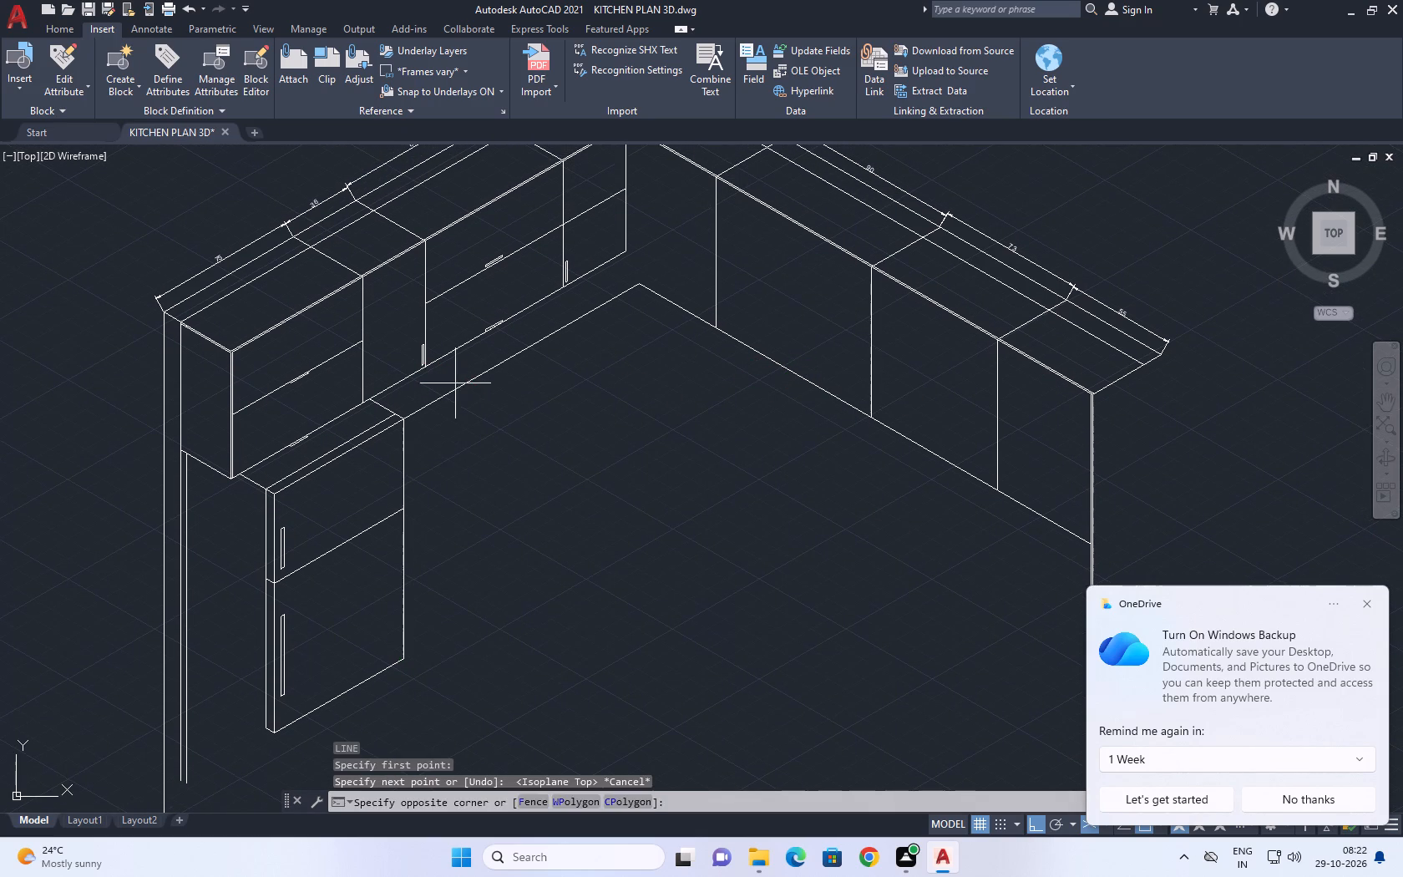
pyautogui.click(450, 408)
pyautogui.write('co')
pyautogui.press('space')
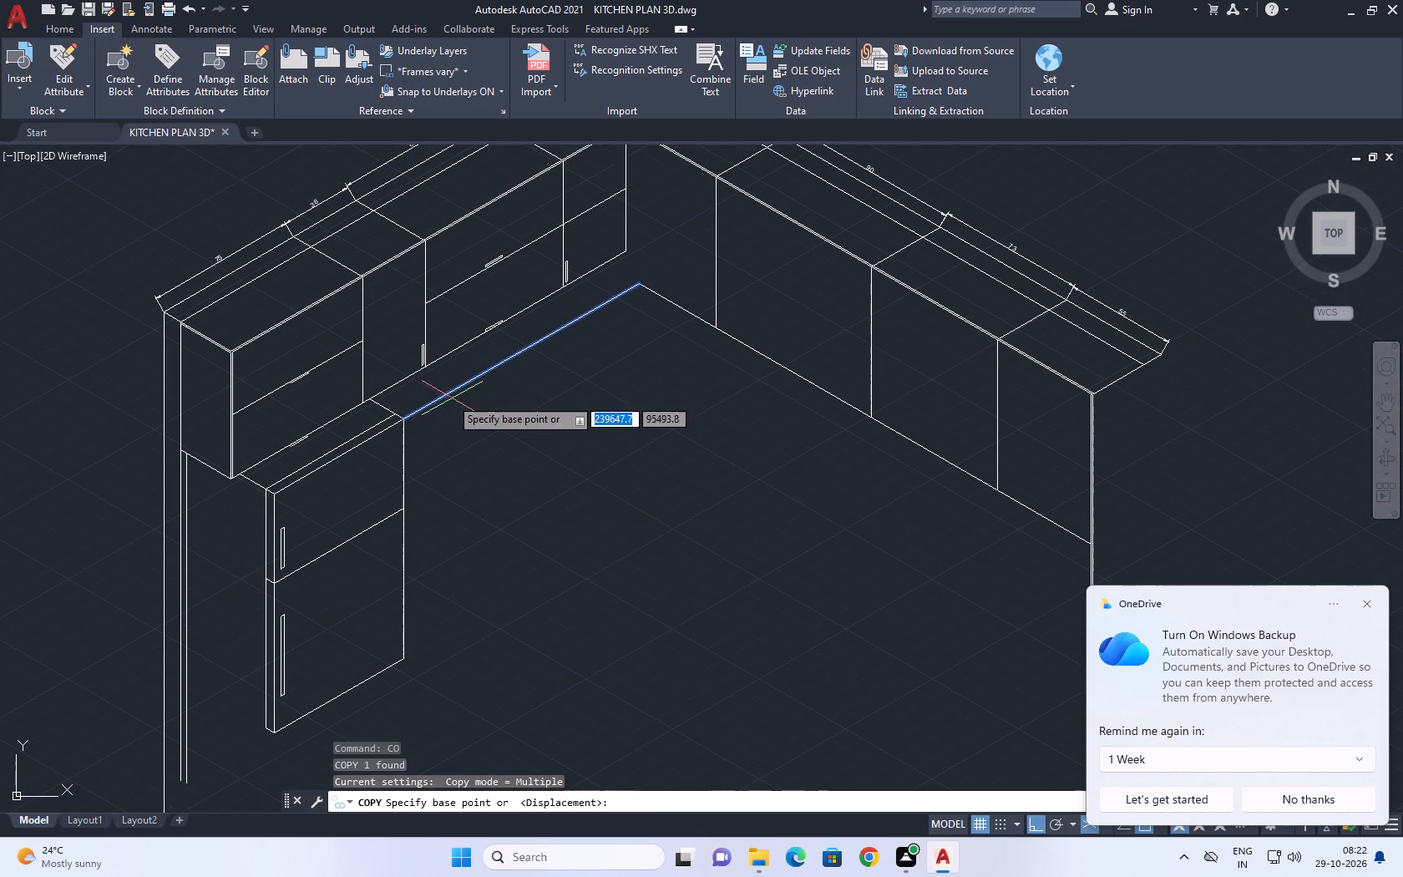
pyautogui.moveTo(443, 393); pyautogui.dragTo(439, 403)
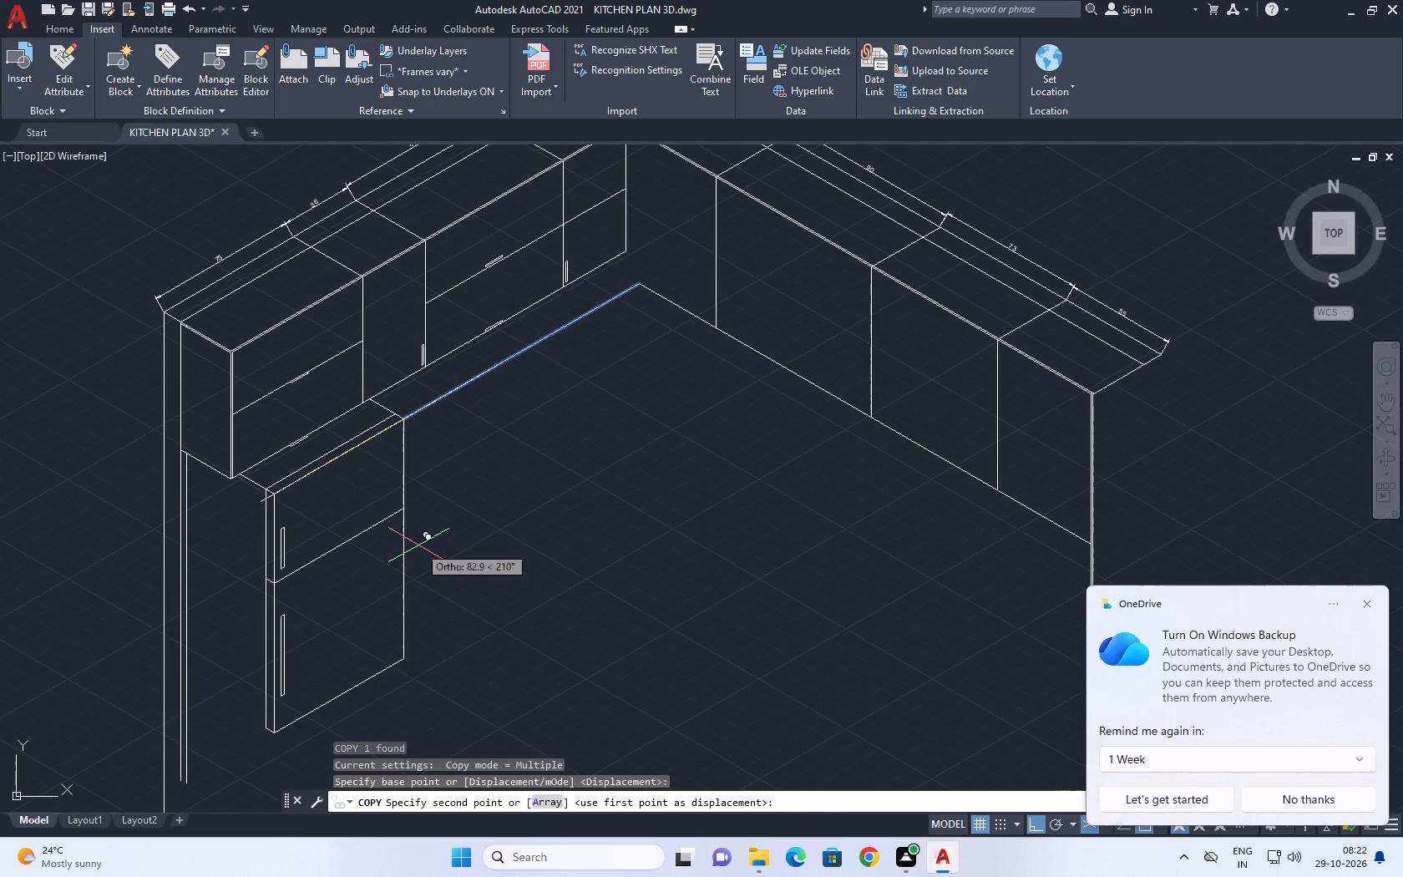
pyautogui.press('F5')
pyautogui.scroll(3, 414, 581)
pyautogui.scroll(-5, 393, 592)
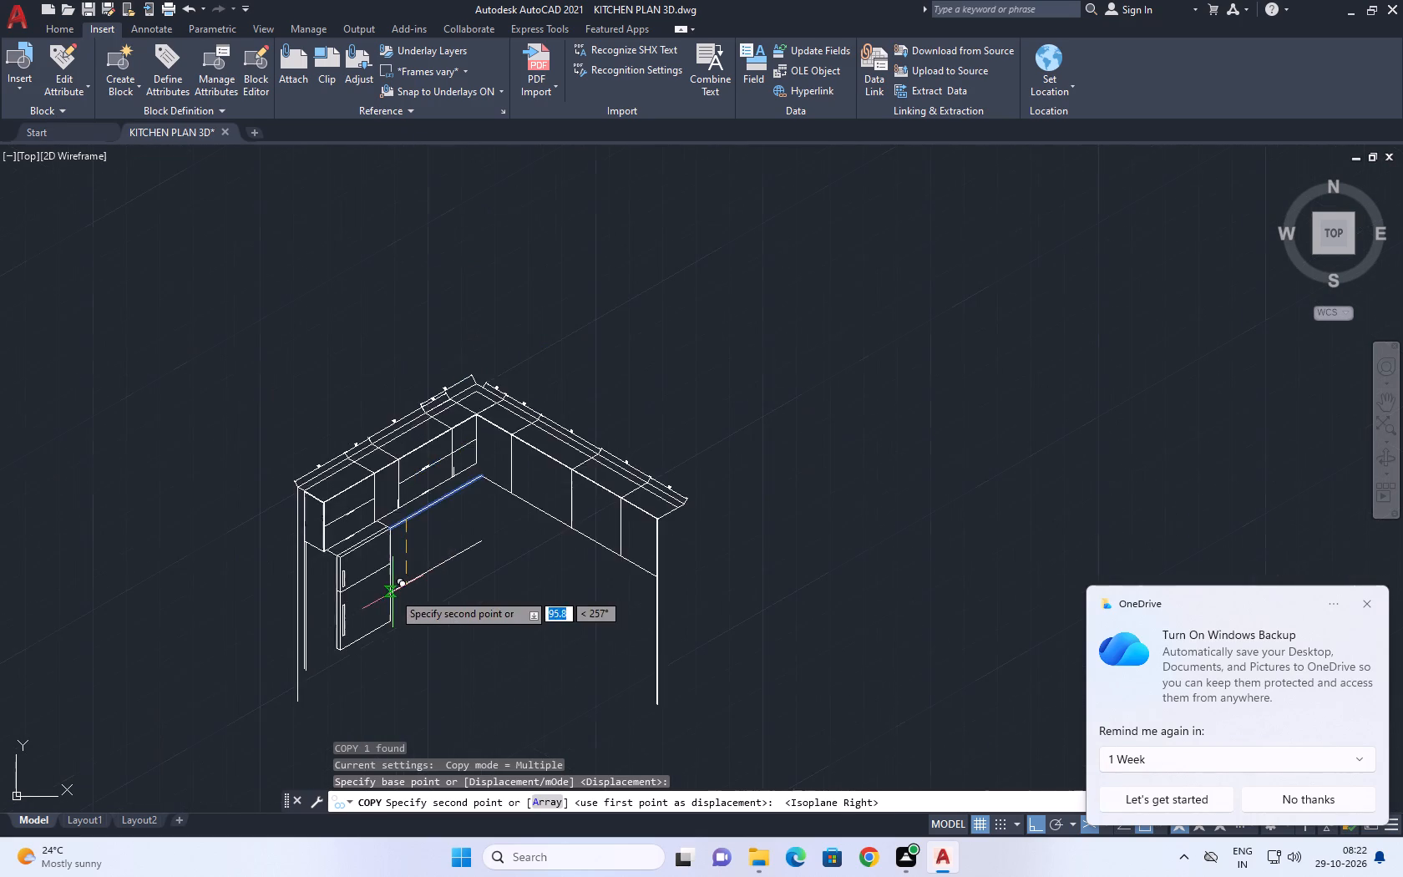
pyautogui.scroll(5, 390, 601)
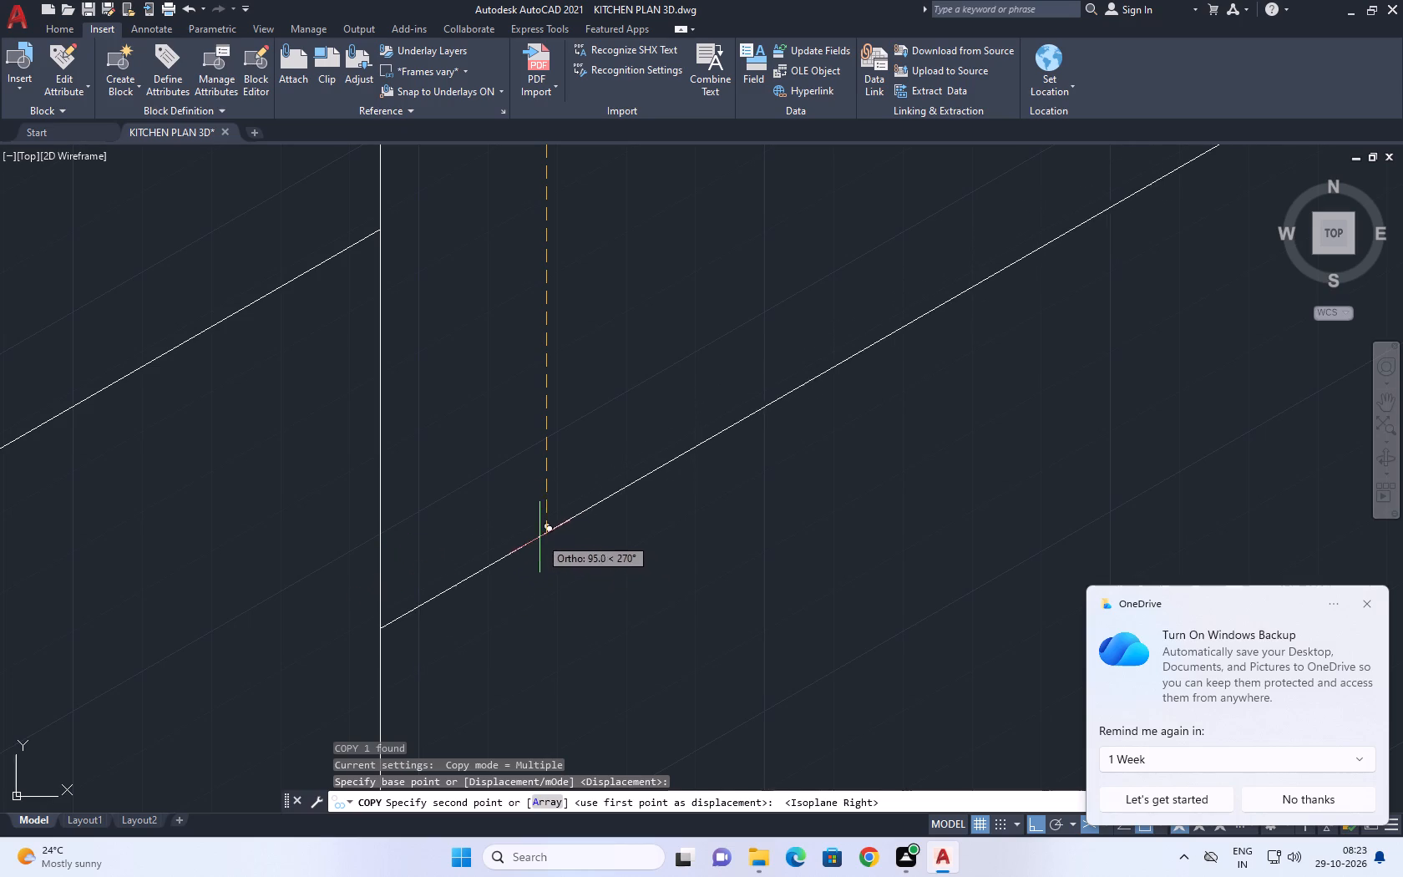
pyautogui.click(544, 528)
pyautogui.press('Escape')
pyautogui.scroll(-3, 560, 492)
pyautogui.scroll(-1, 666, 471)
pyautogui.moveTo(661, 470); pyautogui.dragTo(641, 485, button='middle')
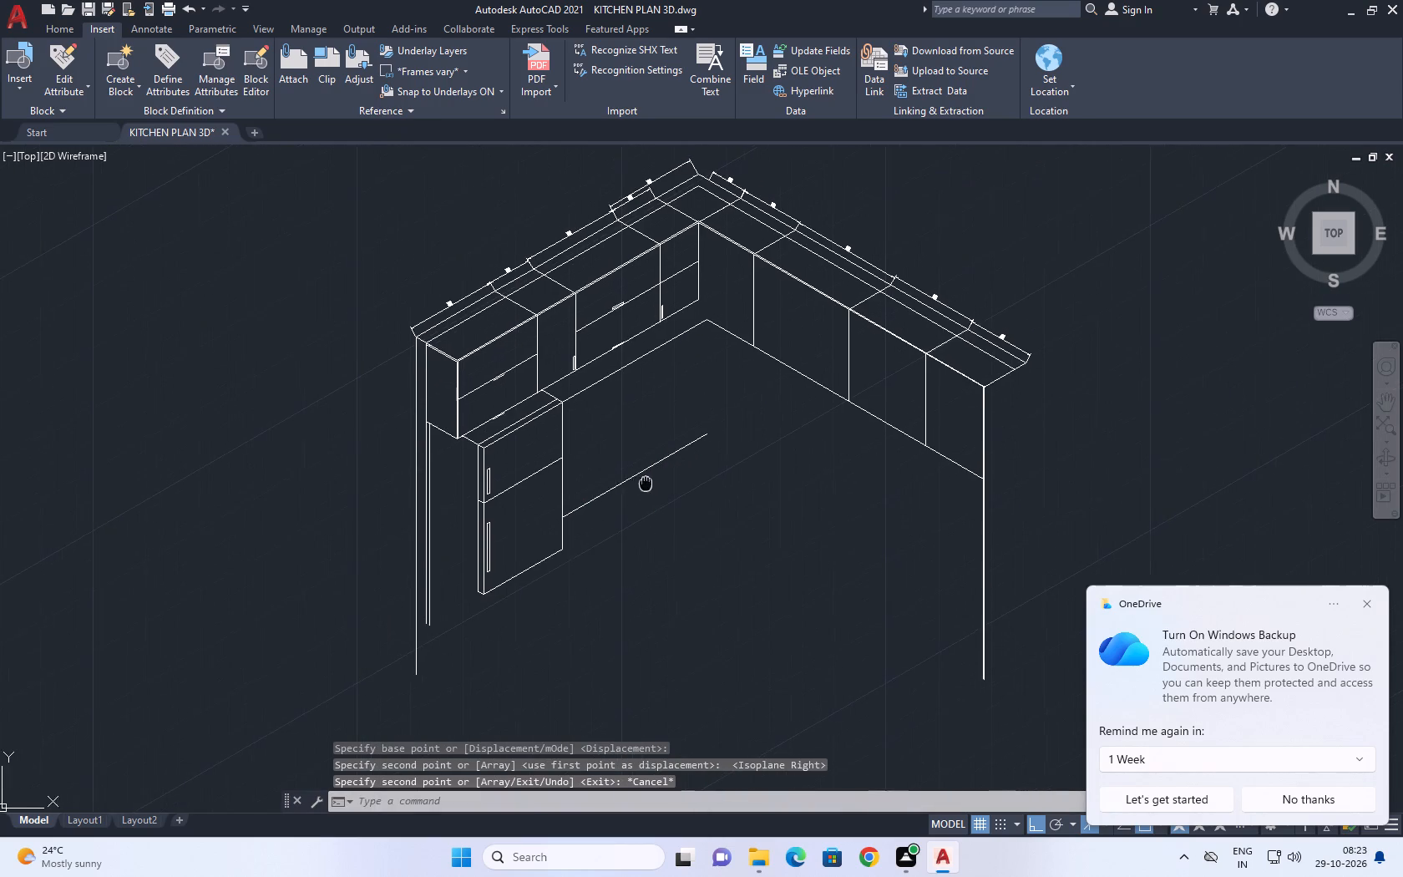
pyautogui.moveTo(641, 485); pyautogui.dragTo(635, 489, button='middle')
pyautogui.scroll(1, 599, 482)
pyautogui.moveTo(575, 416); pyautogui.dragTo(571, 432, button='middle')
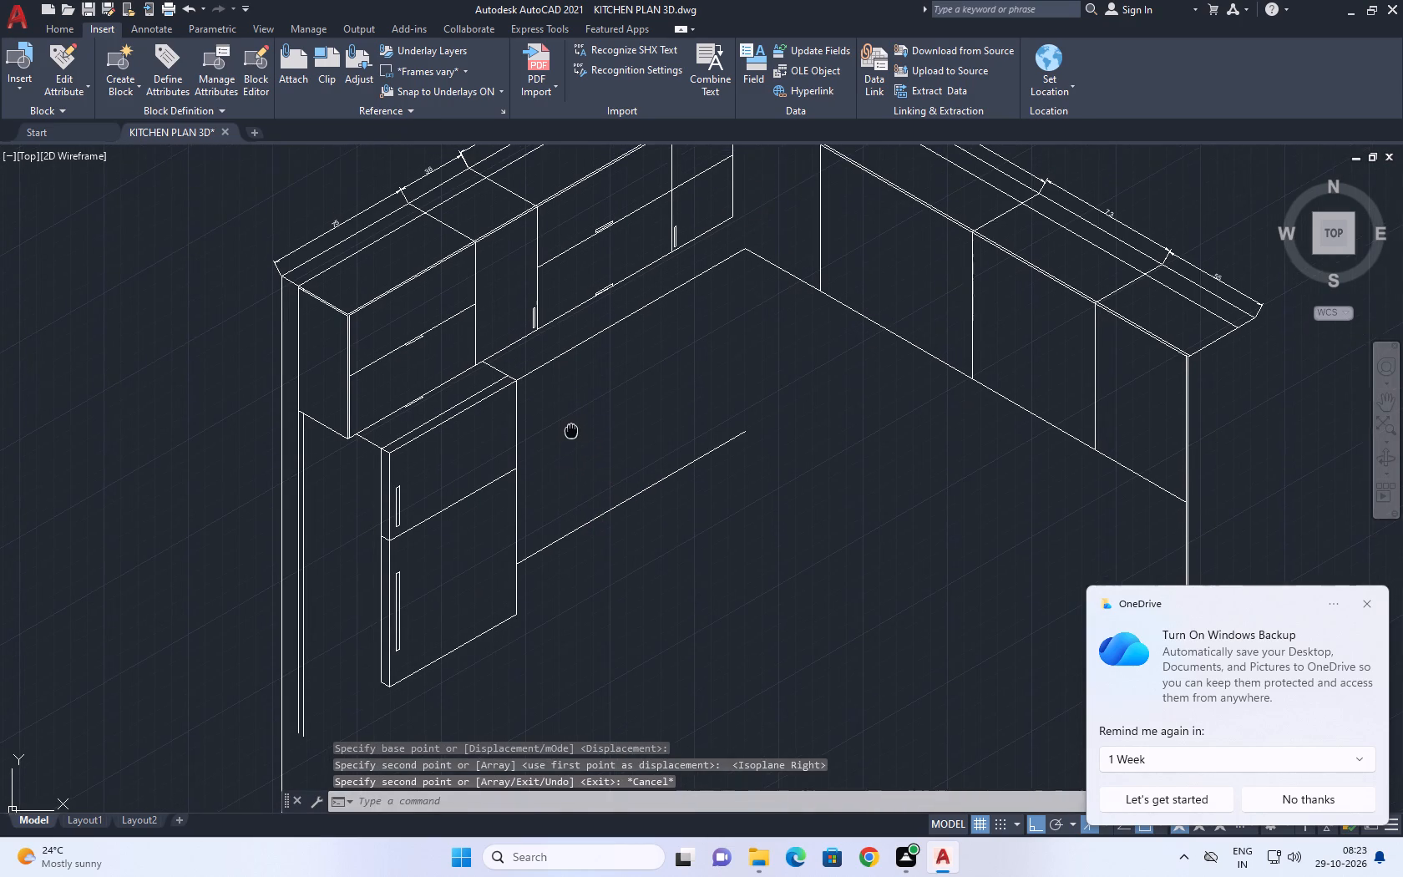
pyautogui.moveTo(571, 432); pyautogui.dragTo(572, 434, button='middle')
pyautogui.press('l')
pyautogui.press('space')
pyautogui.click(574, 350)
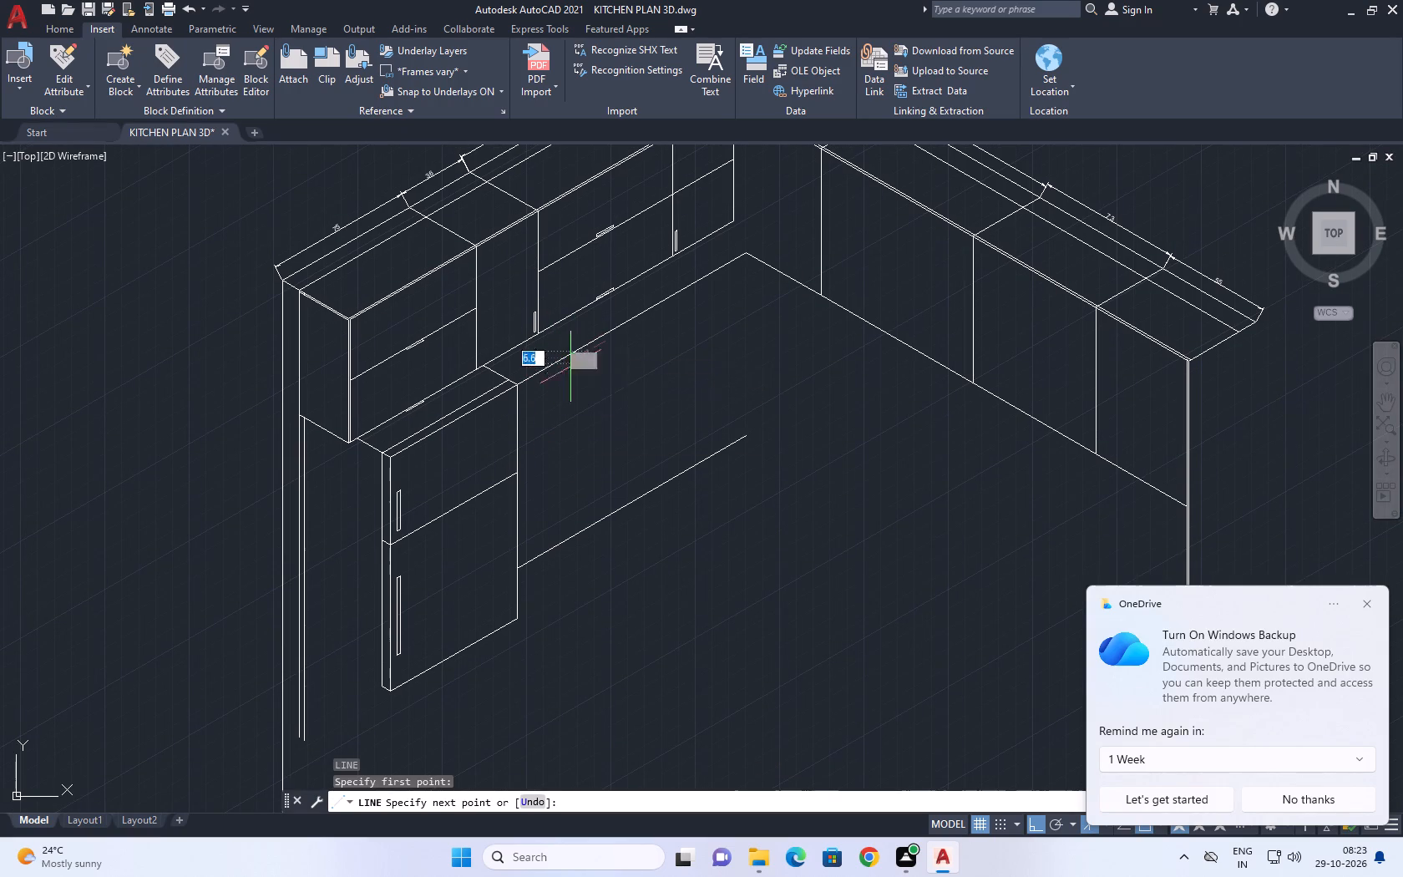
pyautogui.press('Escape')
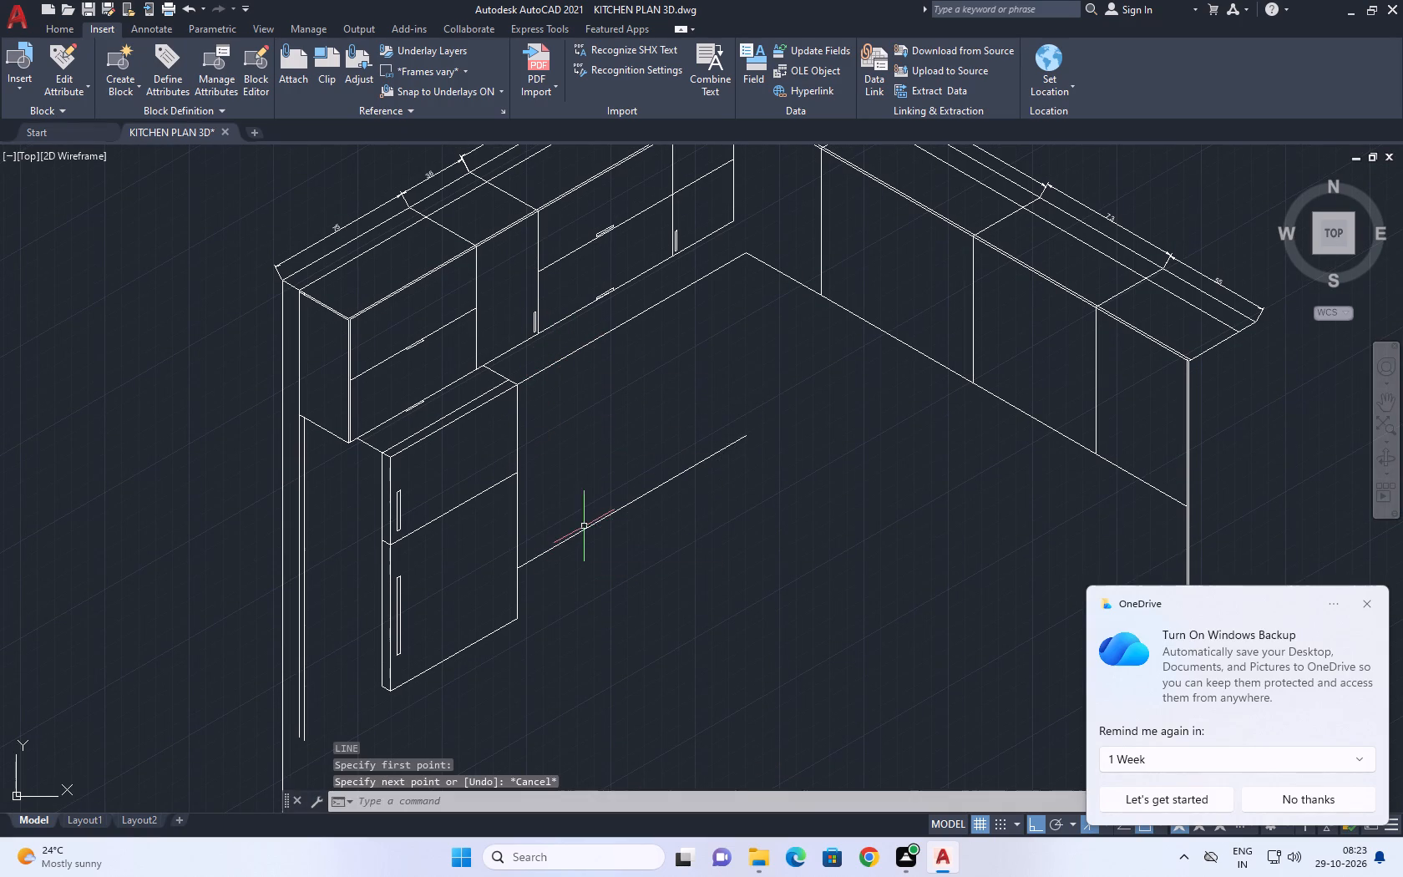
# Draw a line 37 units from the refrigerator's top corner along the upper long line, continuing vertically down past the copied lower line.
pyautogui.moveTo(610, 494); pyautogui.dragTo(596, 496, button='middle')
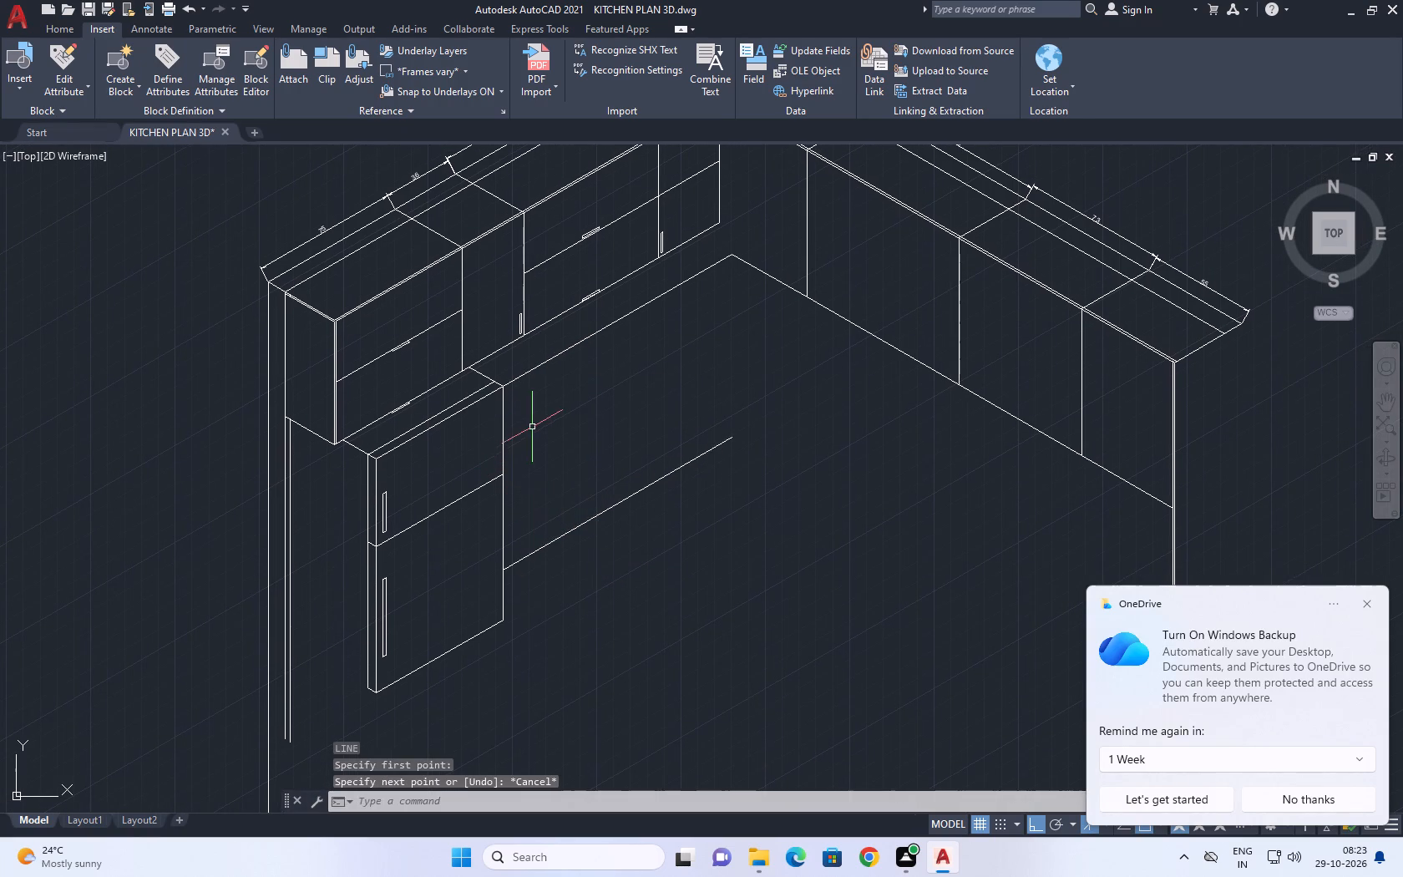
pyautogui.write('l')
pyautogui.press('space')
pyautogui.scroll(1, 502, 386)
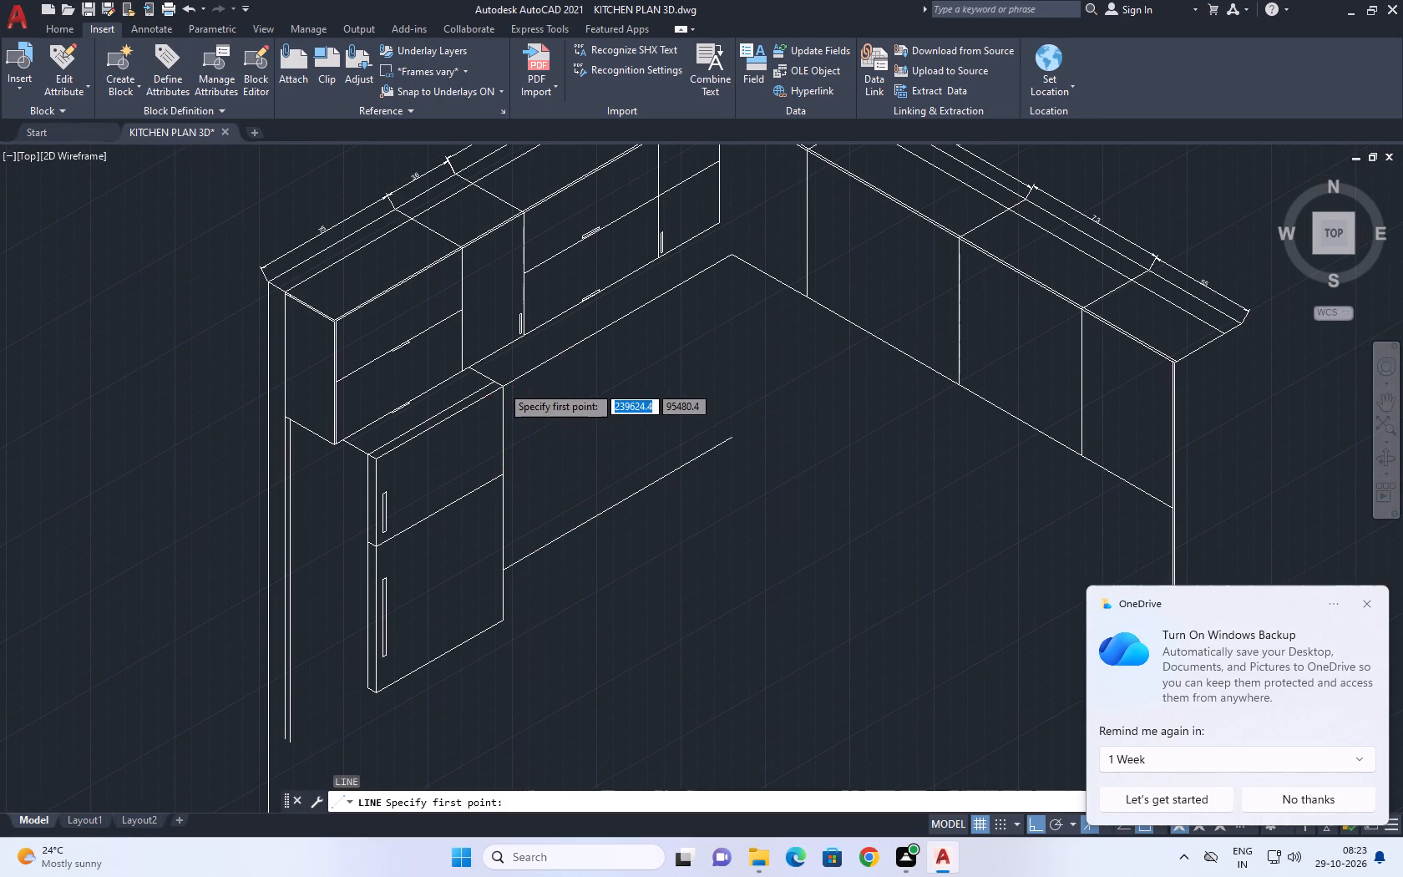
pyautogui.scroll(2, 501, 385)
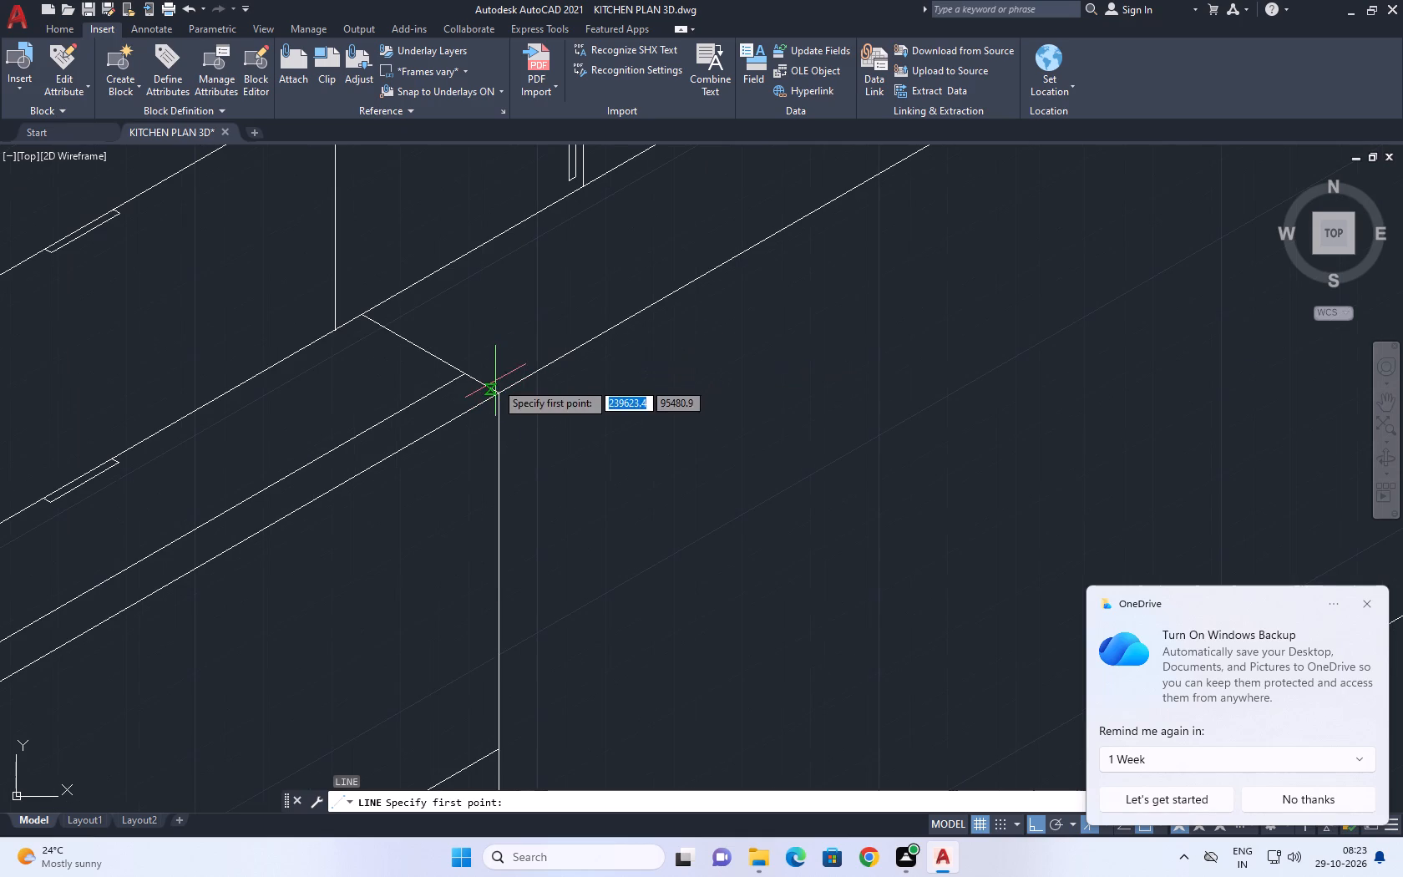
pyautogui.click(498, 395)
pyautogui.moveTo(680, 307); pyautogui.dragTo(565, 358, button='middle')
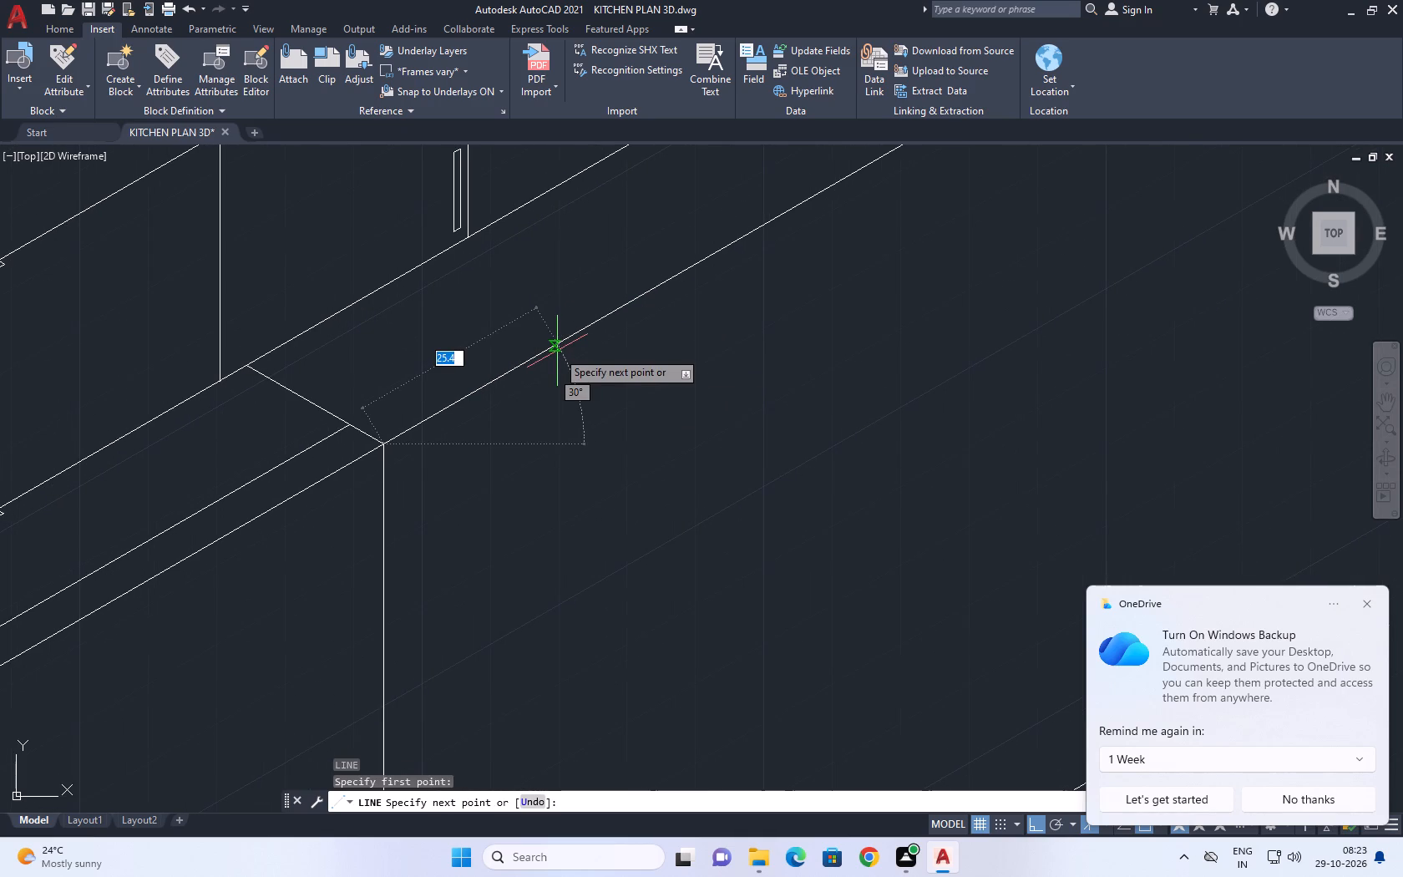
pyautogui.press('3')
pyautogui.press('7')
pyautogui.press('Return')
pyautogui.scroll(-4, 575, 448)
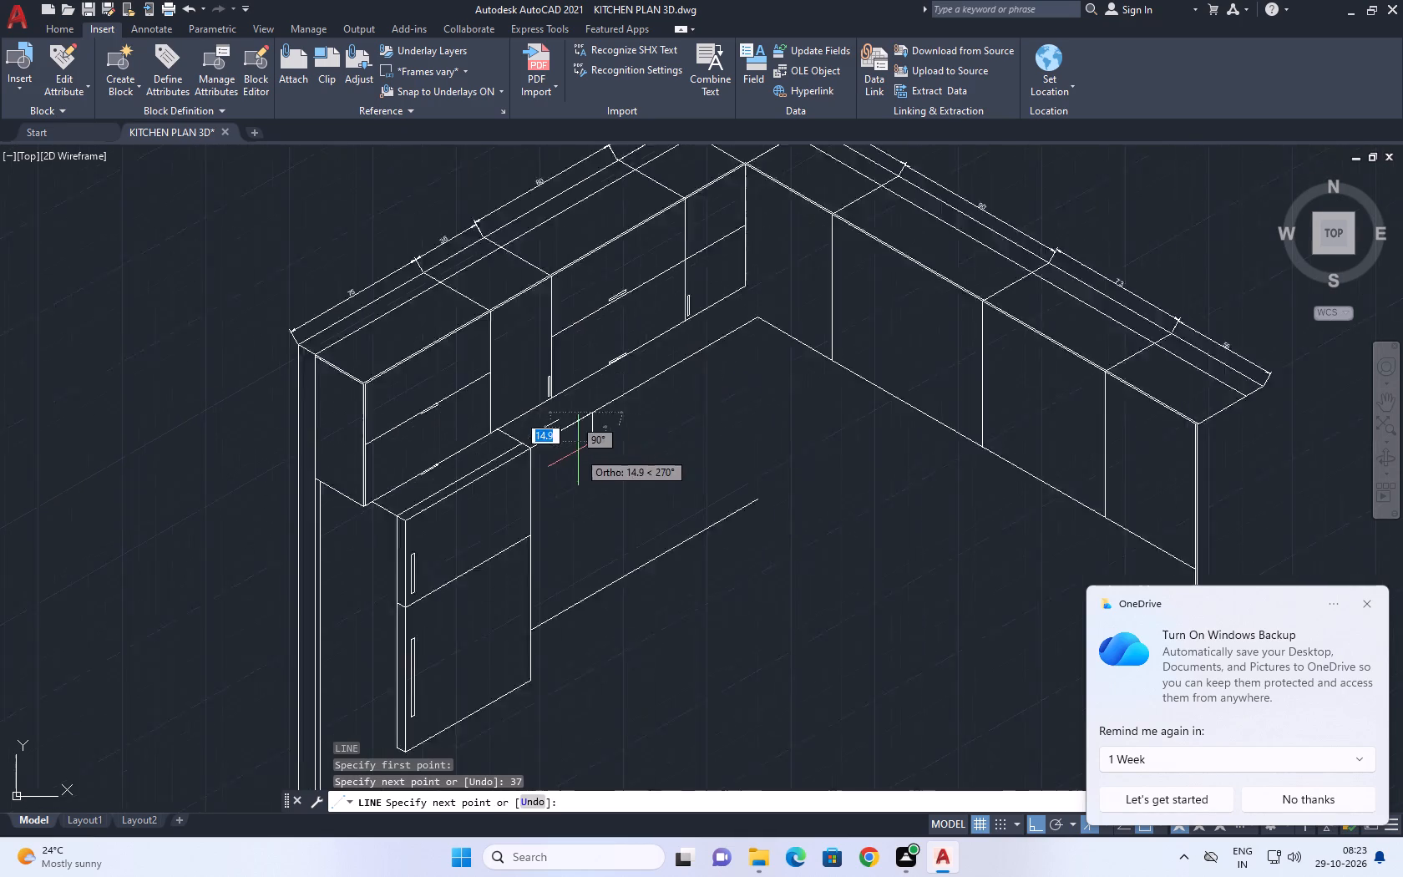
pyautogui.scroll(3, 598, 549)
pyautogui.click(544, 558)
pyautogui.press('space')
pyautogui.scroll(-3, 543, 499)
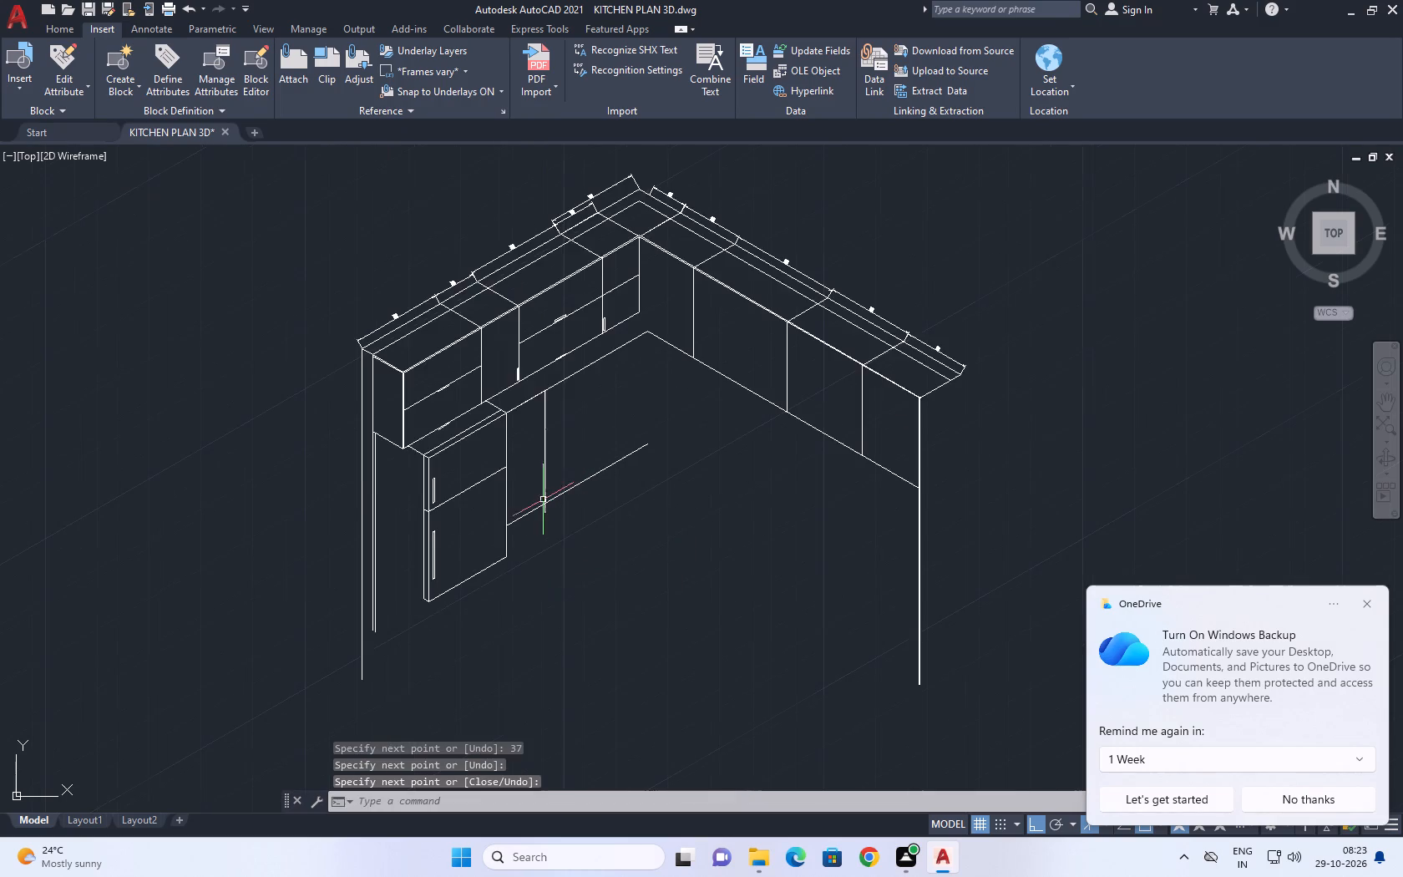
# Delete the 37-unit guide segment between the refrigerator's top corner and the new vertical line.
pyautogui.scroll(1, 516, 394)
pyautogui.moveTo(525, 386); pyautogui.dragTo(446, 489, button='middle')
pyautogui.scroll(1, 448, 509)
pyautogui.click(448, 510)
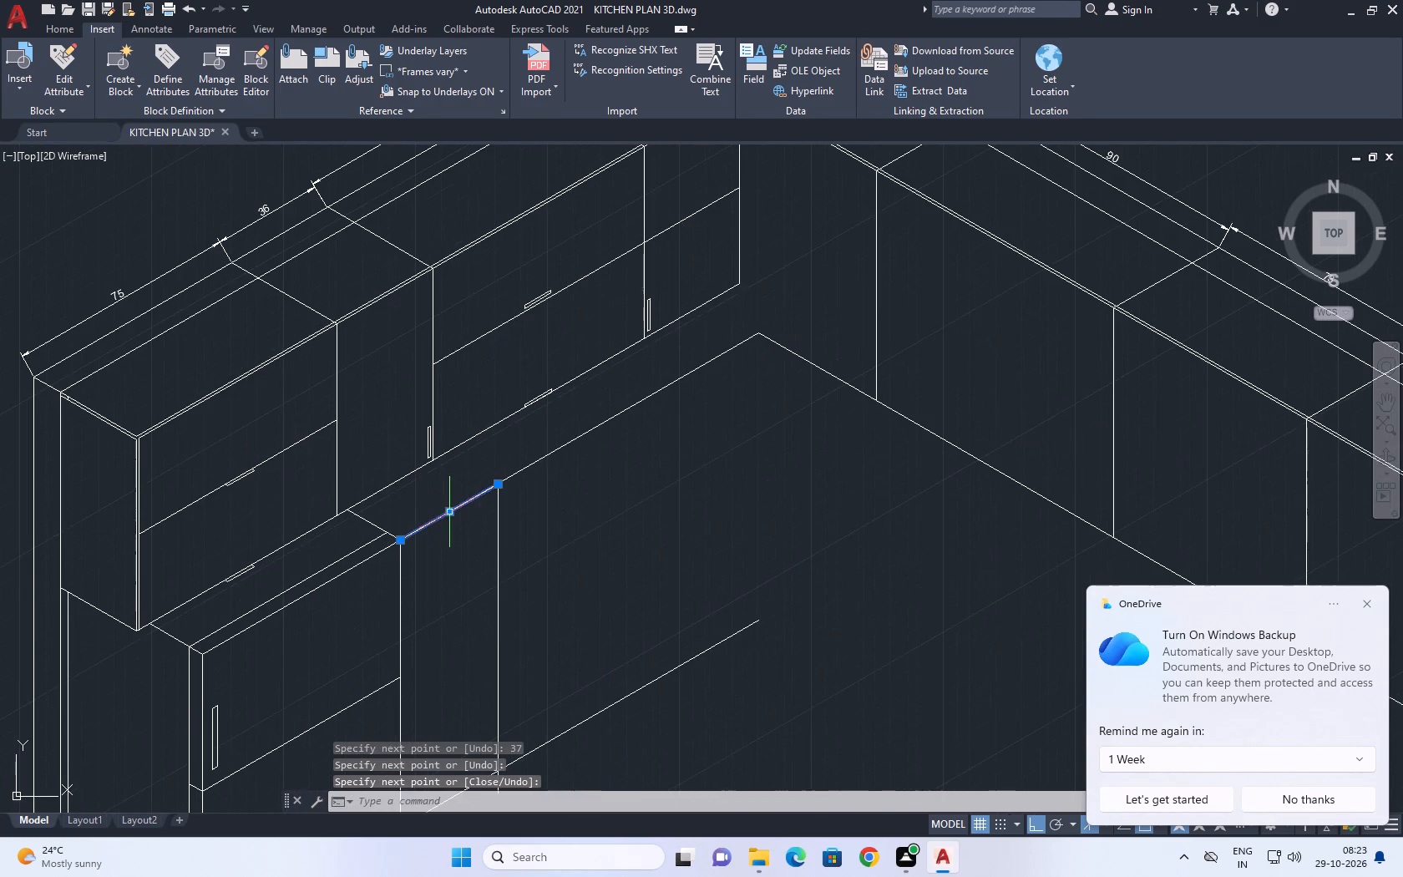
pyautogui.press('Delete')
# Draw a line 102 units from the vertical's top end toward the corner, continuing about 104 units straight down past the lower line.
pyautogui.moveTo(459, 499); pyautogui.dragTo(438, 557, button='middle')
pyautogui.press('l')
pyautogui.press('space')
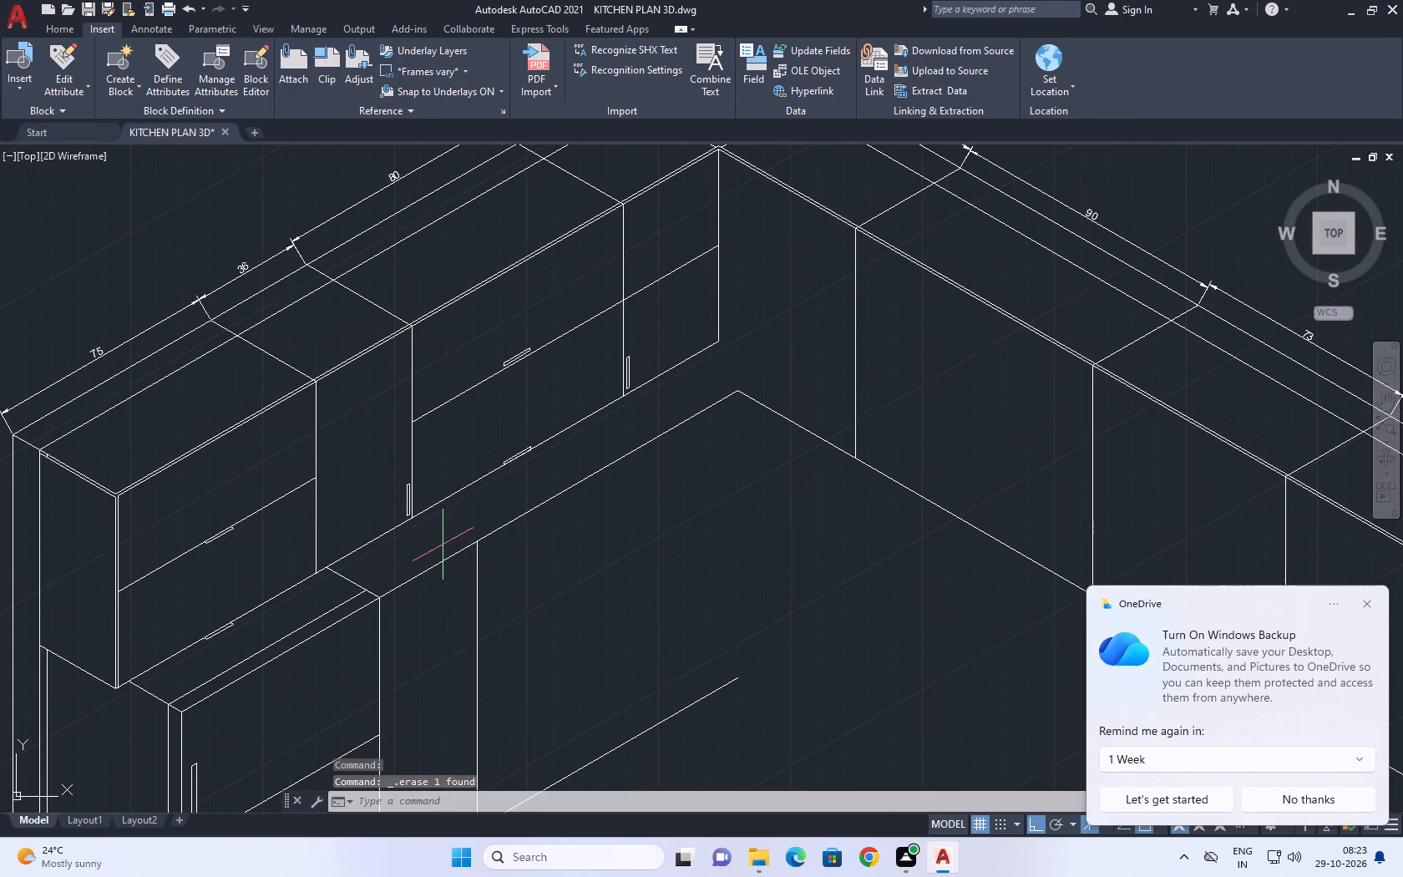
pyautogui.click(478, 540)
pyautogui.moveTo(631, 471); pyautogui.dragTo(623, 475, button='middle')
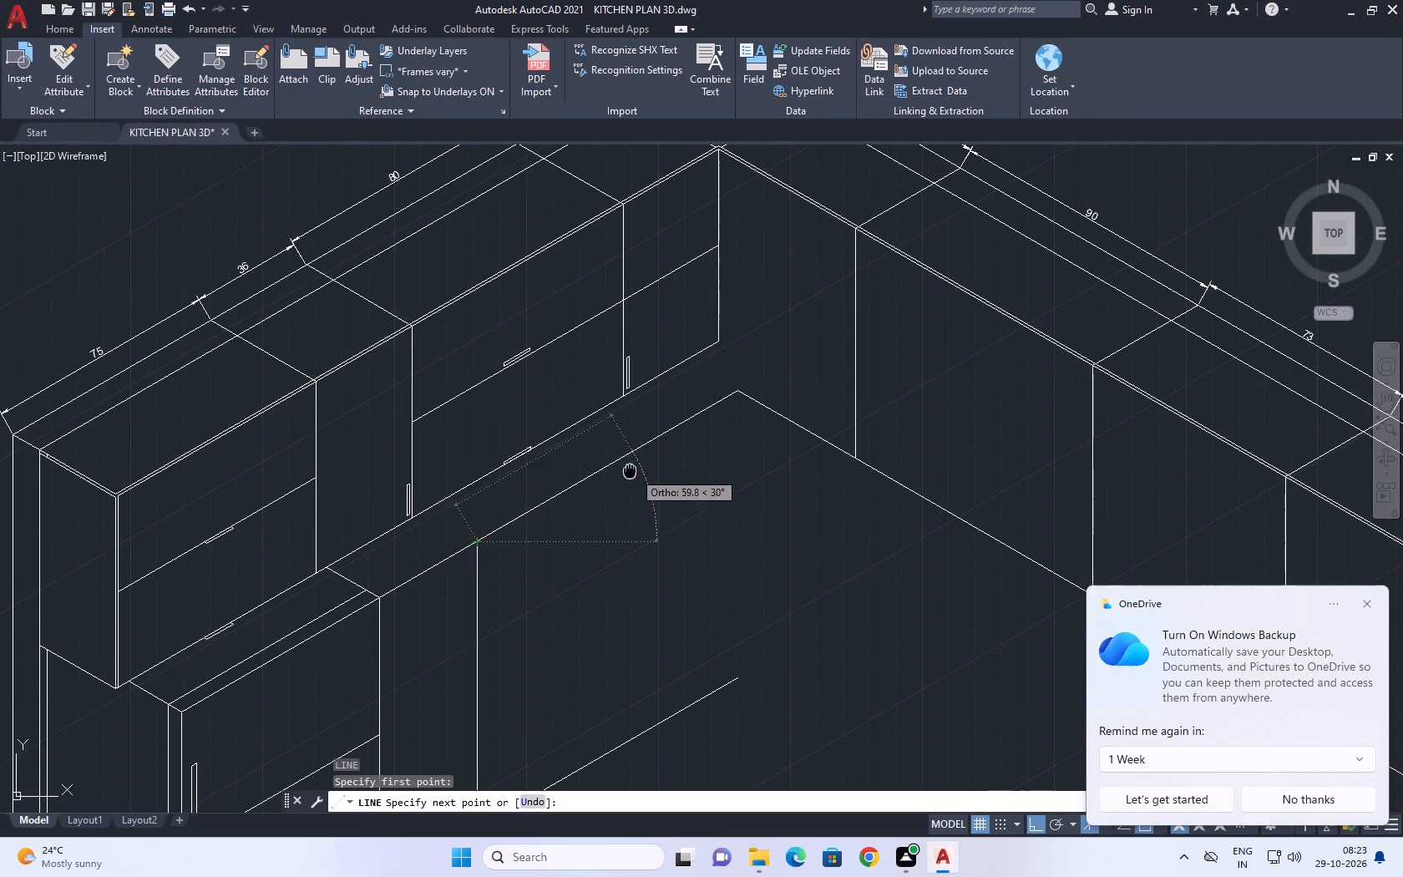
pyautogui.moveTo(623, 475); pyautogui.dragTo(546, 513, button='middle')
pyautogui.press('1')
pyautogui.press('0')
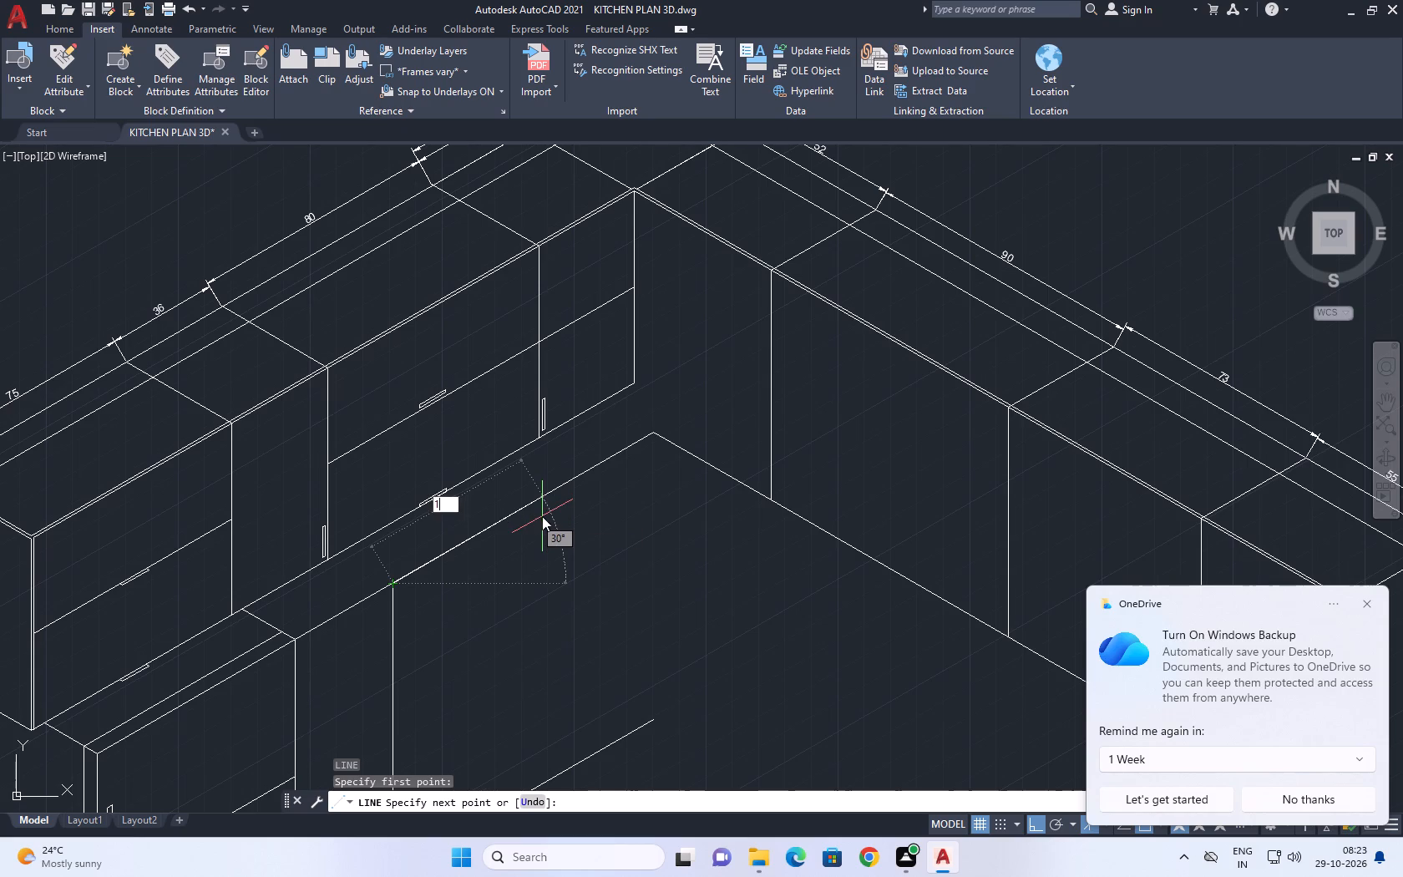
pyautogui.press('2')
pyautogui.press('Return')
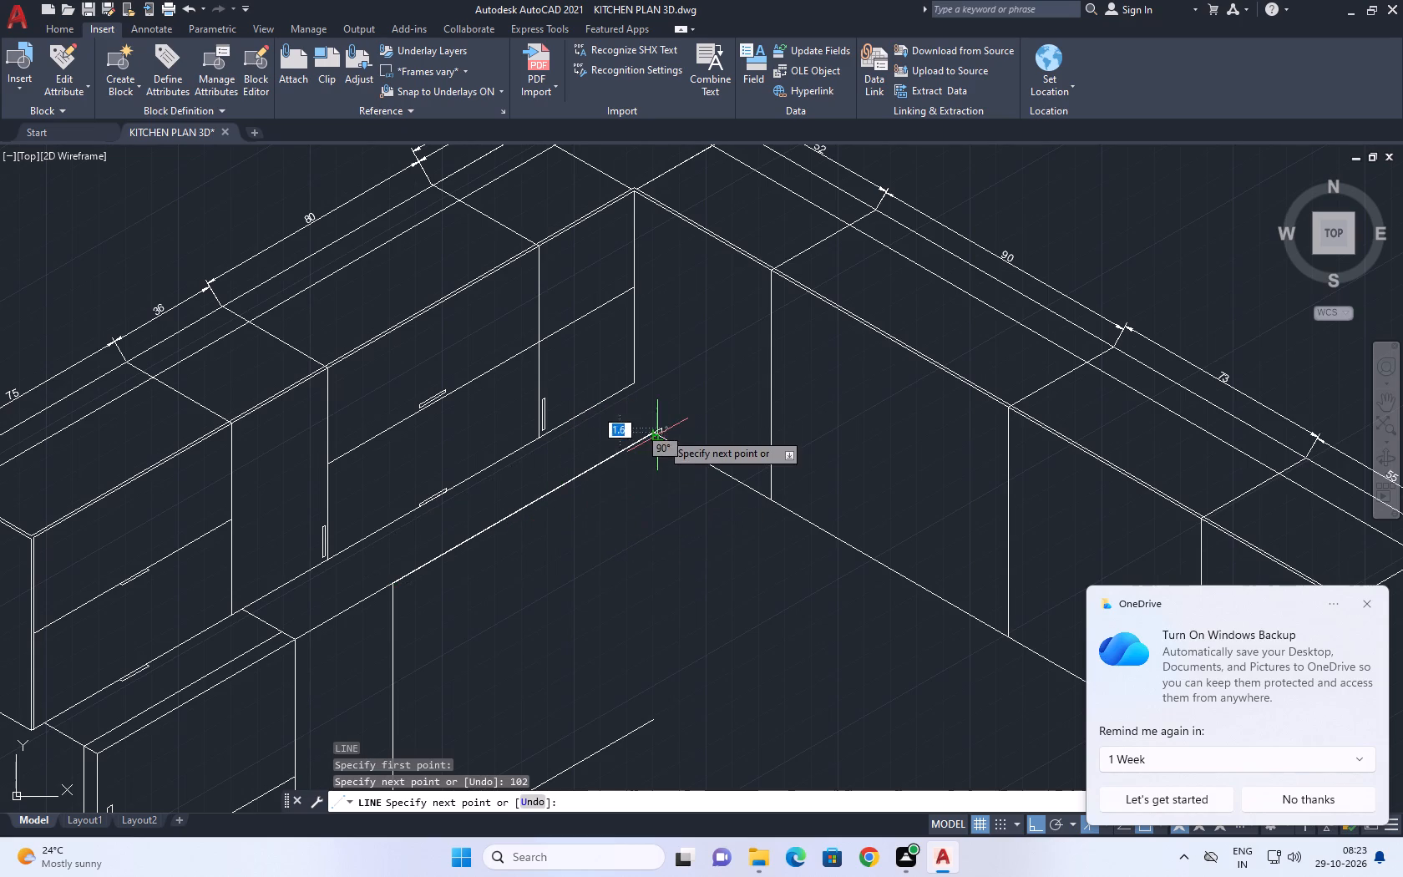
pyautogui.scroll(2, 661, 428)
pyautogui.scroll(-3, 674, 483)
pyautogui.scroll(2, 664, 669)
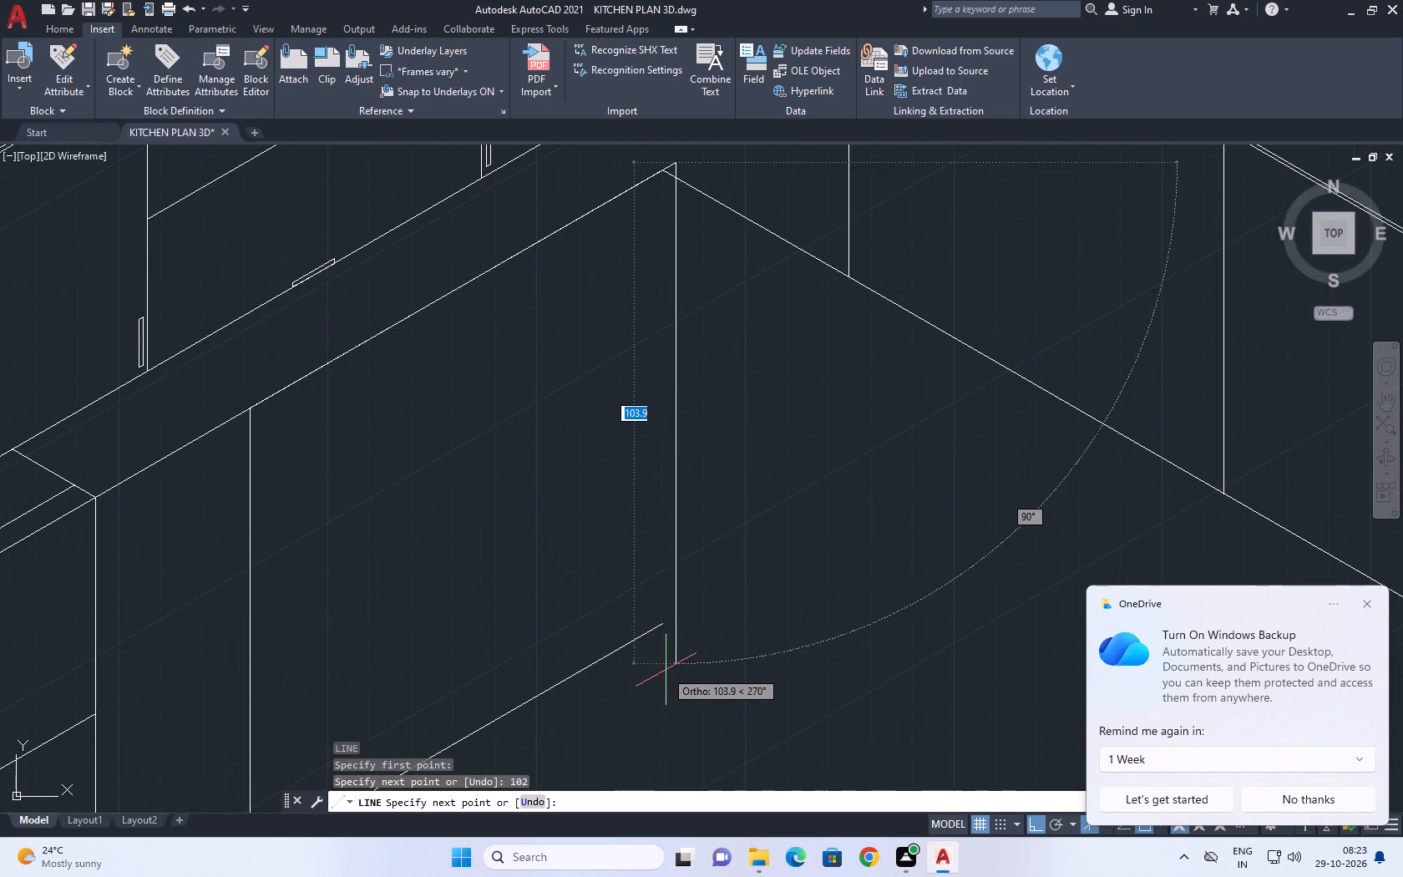
pyautogui.click(666, 670)
pyautogui.press('Escape')
# Move the second run's first bottom line from its corner endpoint to the end of the 102-unit line.
pyautogui.moveTo(672, 356); pyautogui.dragTo(604, 644, button='middle')
pyautogui.scroll(-1, 604, 641)
pyautogui.scroll(2, 615, 531)
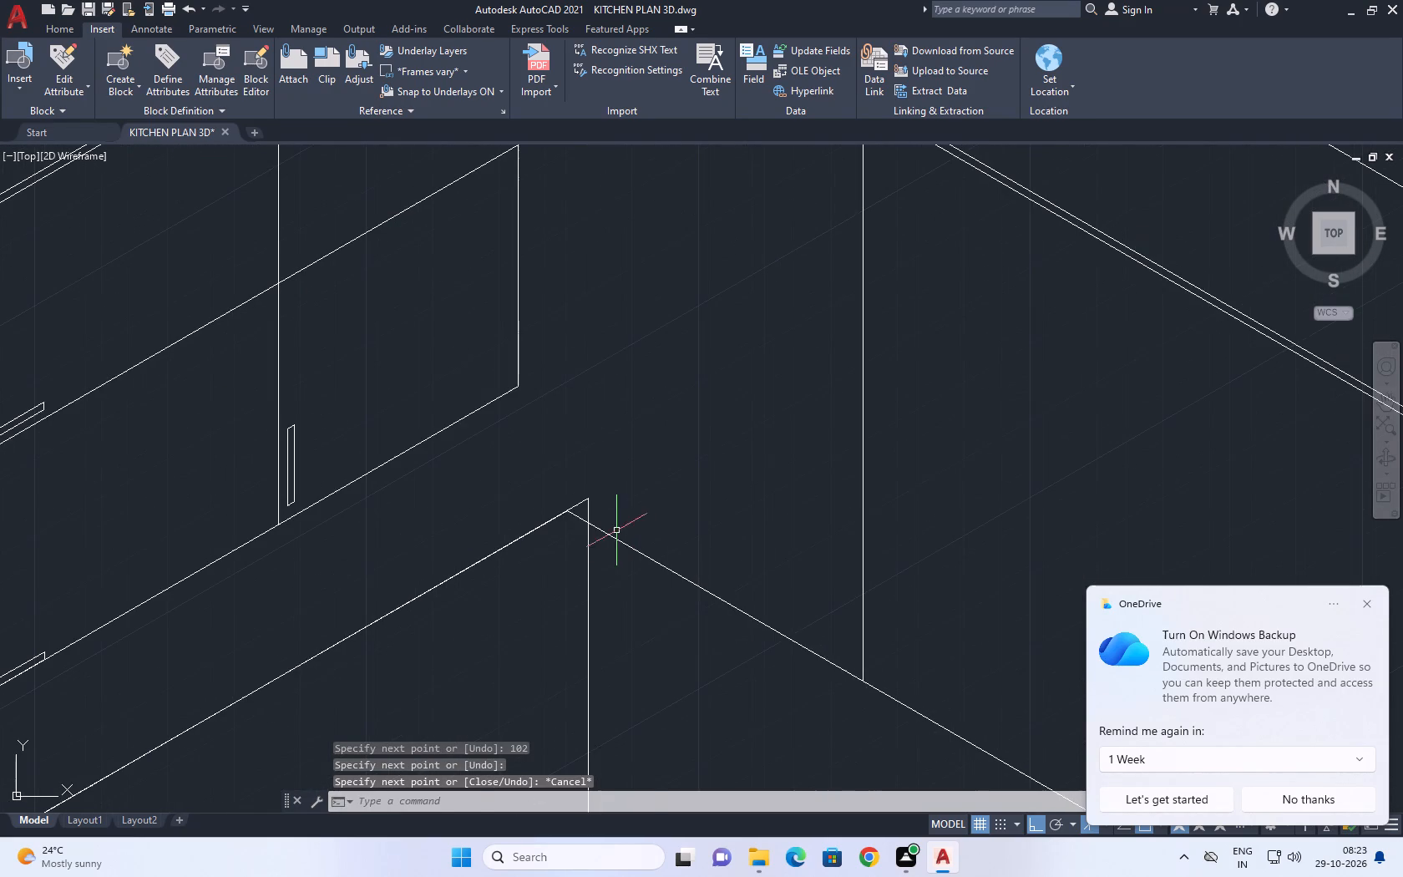
pyautogui.click(620, 536)
pyautogui.click(611, 560)
pyautogui.press('m')
pyautogui.press('space')
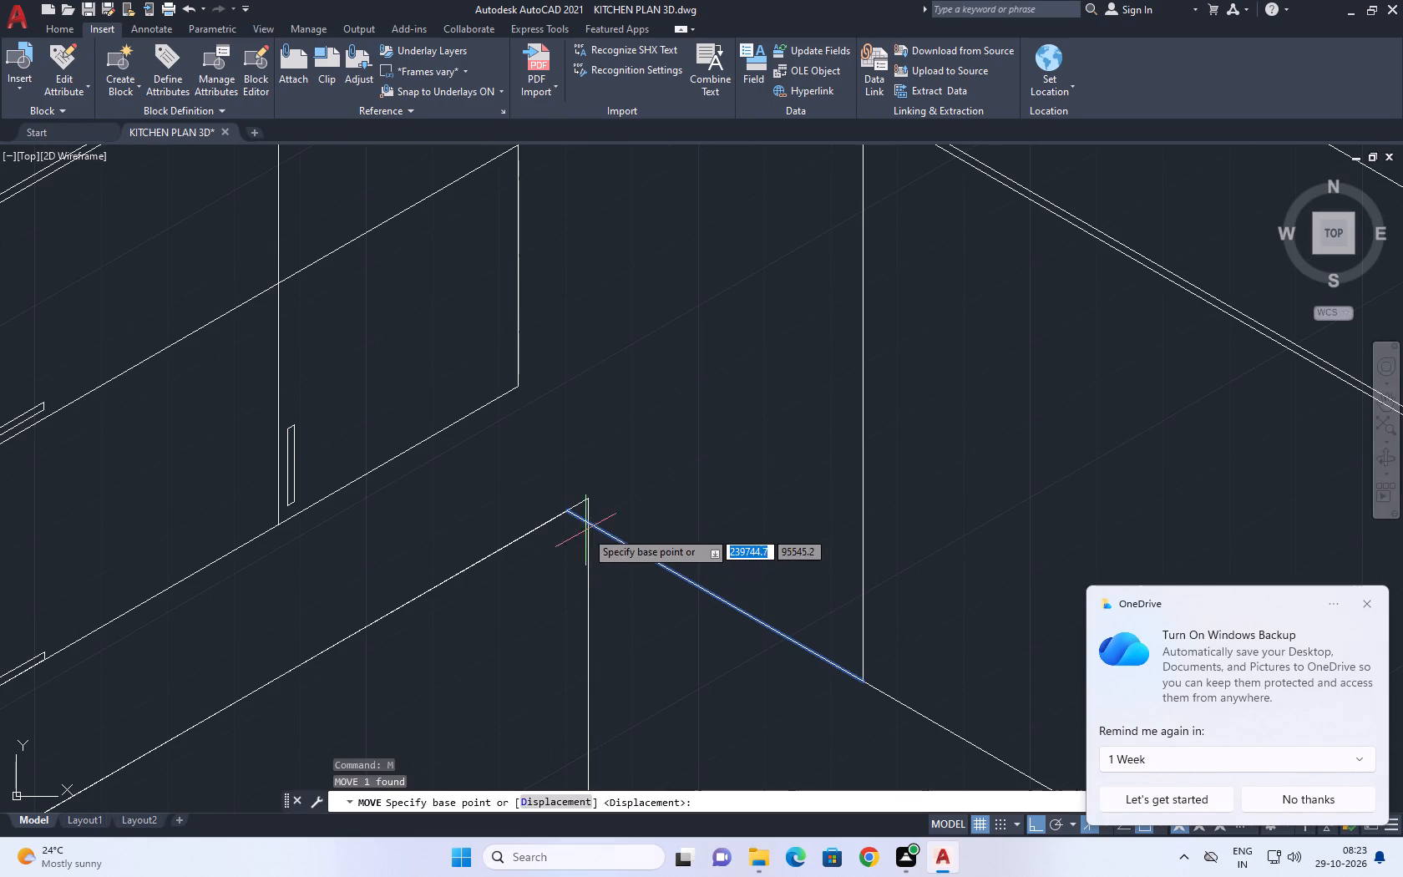
pyautogui.scroll(3, 581, 515)
pyautogui.click(517, 498)
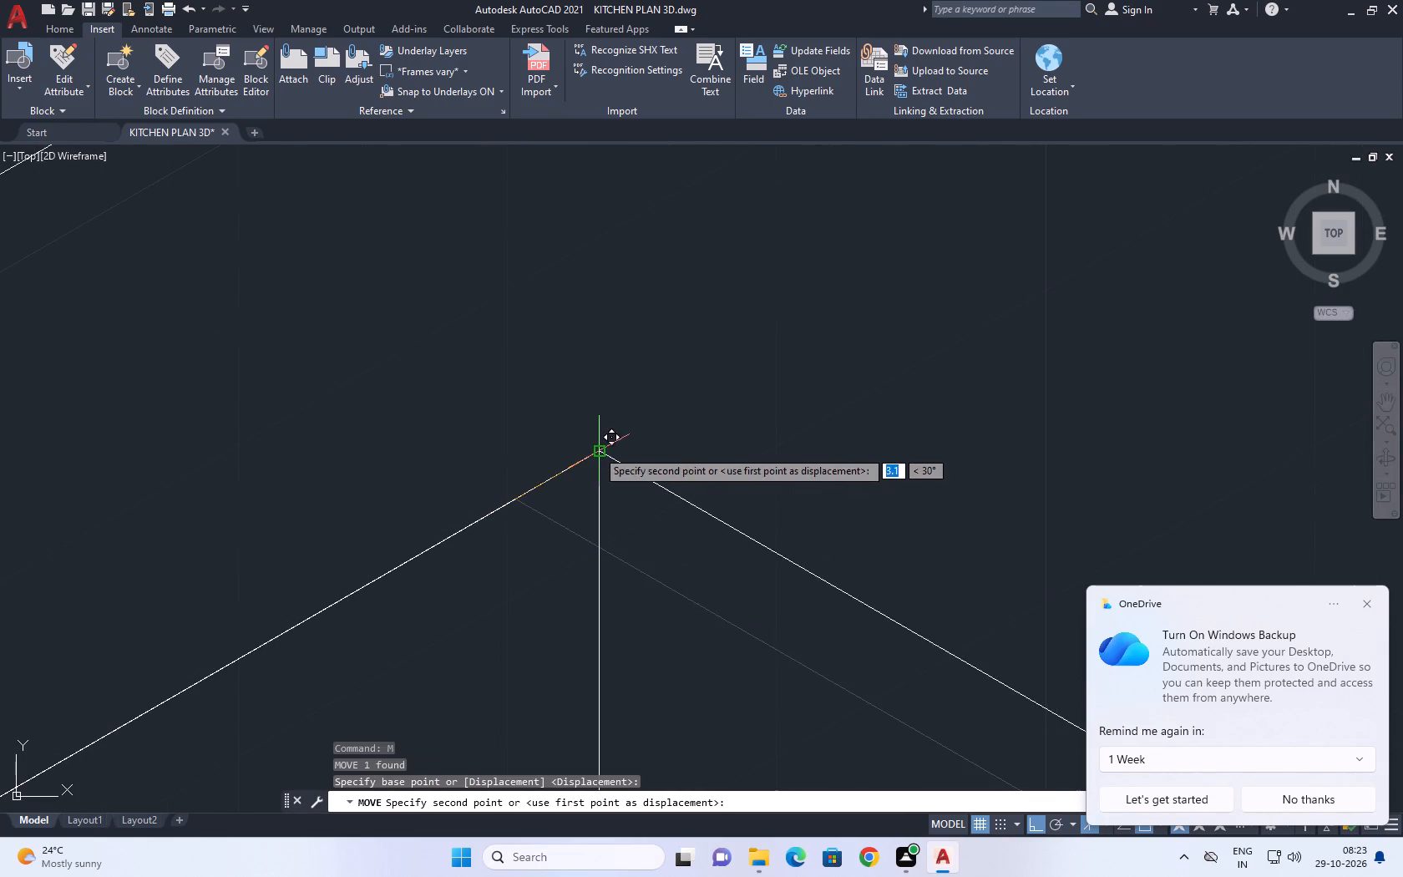
pyautogui.click(600, 449)
# Extend the copied lower line to meet the new vertical line at the corner.
pyautogui.scroll(-7, 732, 369)
pyautogui.middleClick(693, 540)
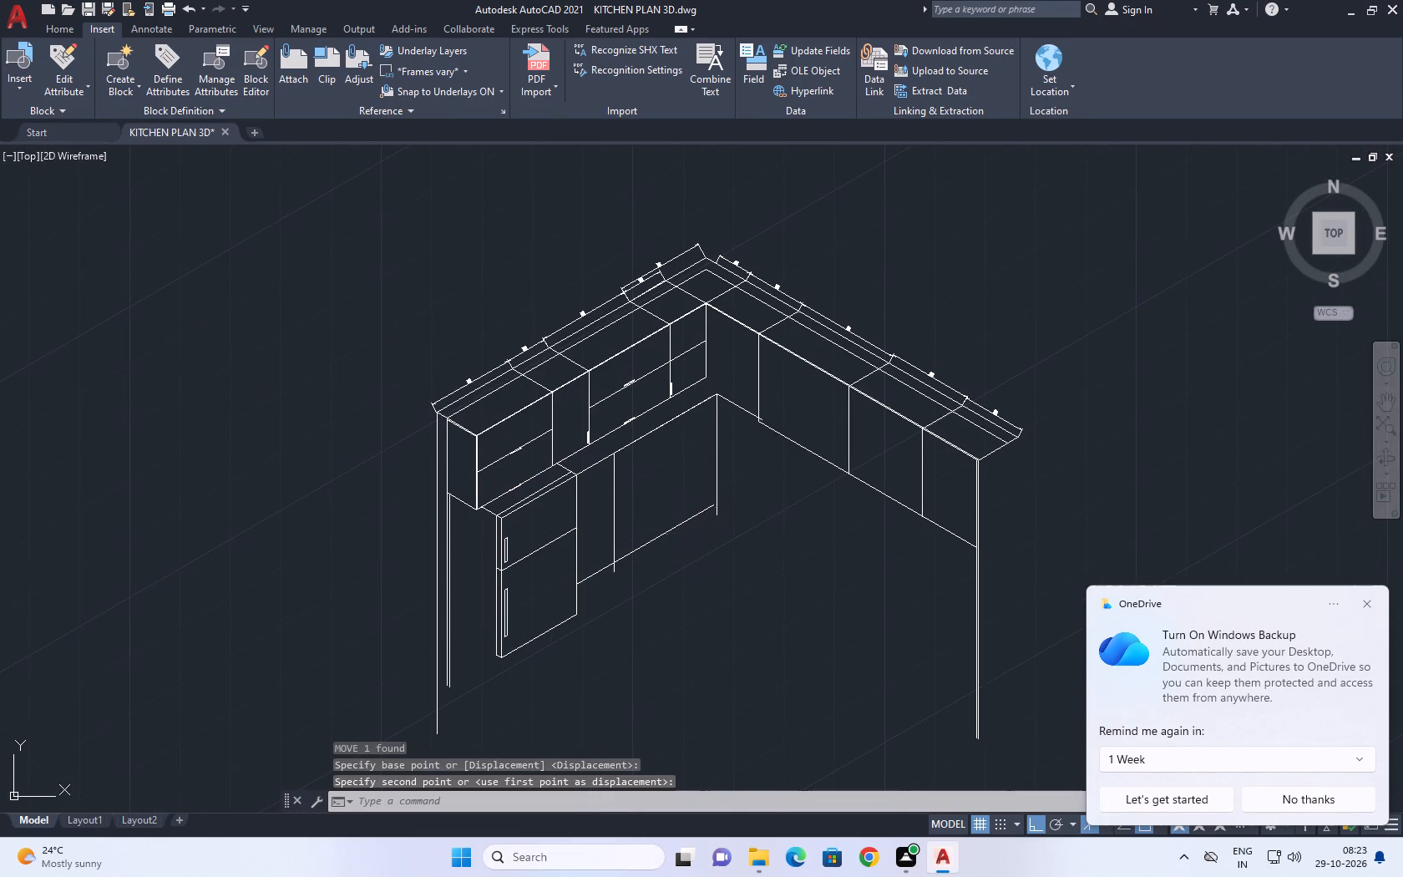
pyautogui.write('ex')
pyautogui.press('space')
pyautogui.click(660, 507)
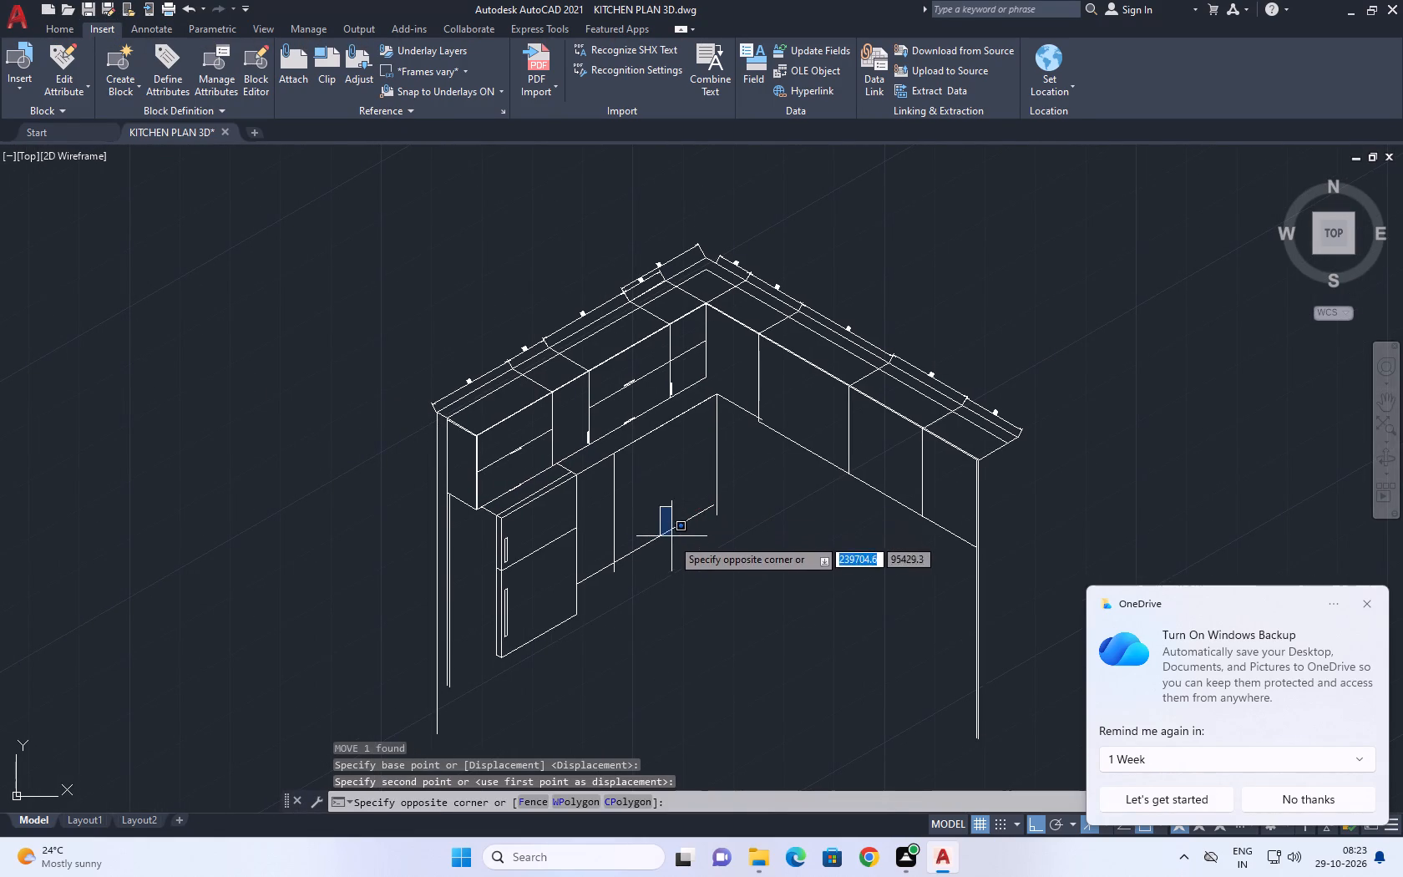
pyautogui.press('Escape')
pyautogui.write('ex')
pyautogui.press('space')
pyautogui.click(672, 524)
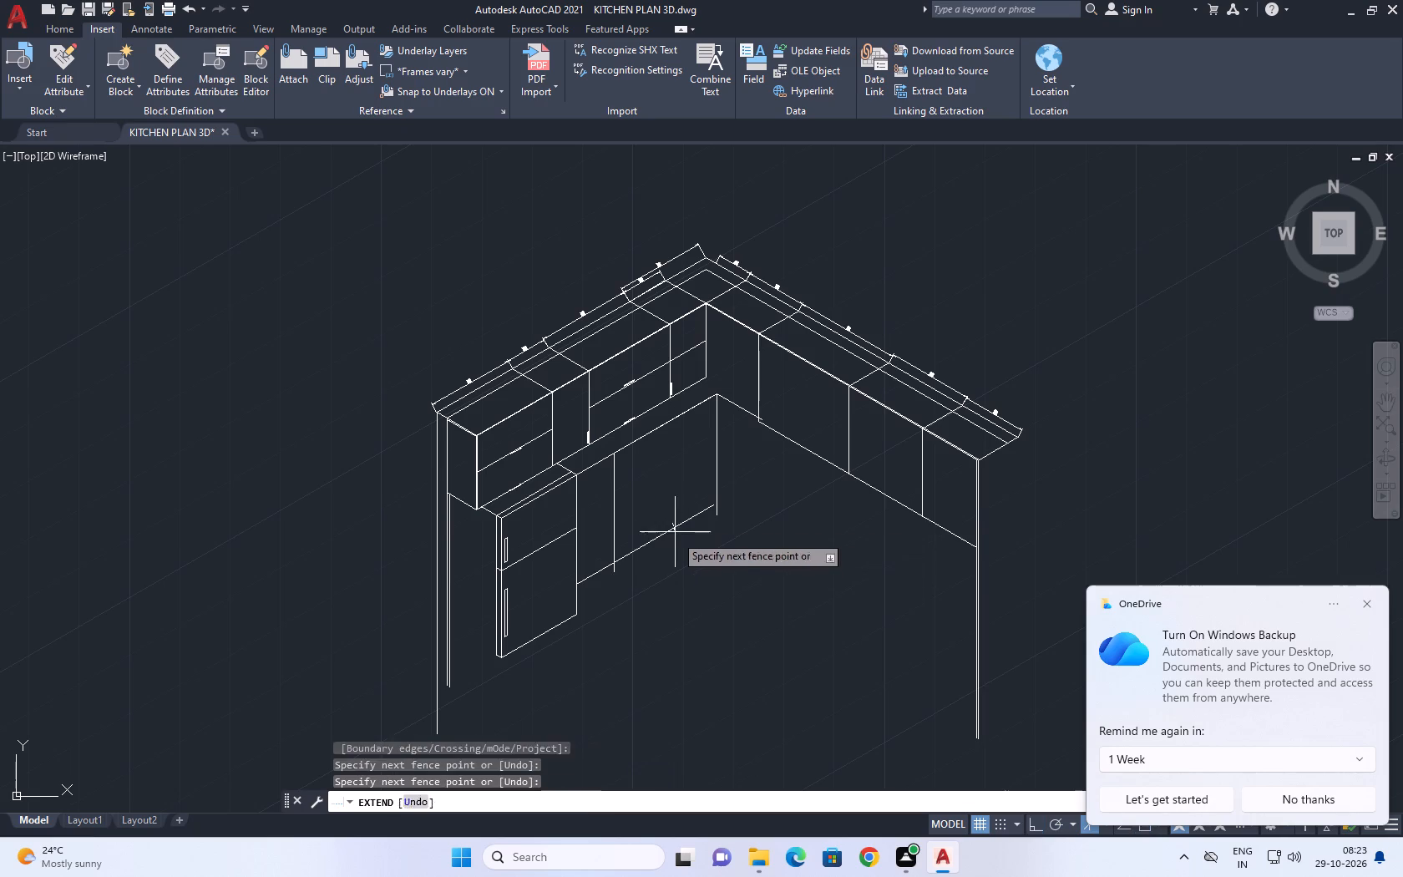
pyautogui.click(676, 546)
pyautogui.press('Escape')
# Trim the overhanging ends of both new vertical lines below the lower line.
pyautogui.moveTo(658, 506); pyautogui.dragTo(658, 588, button='middle')
pyautogui.press('t')
pyautogui.press('r')
pyautogui.press('space')
pyautogui.scroll(3, 605, 662)
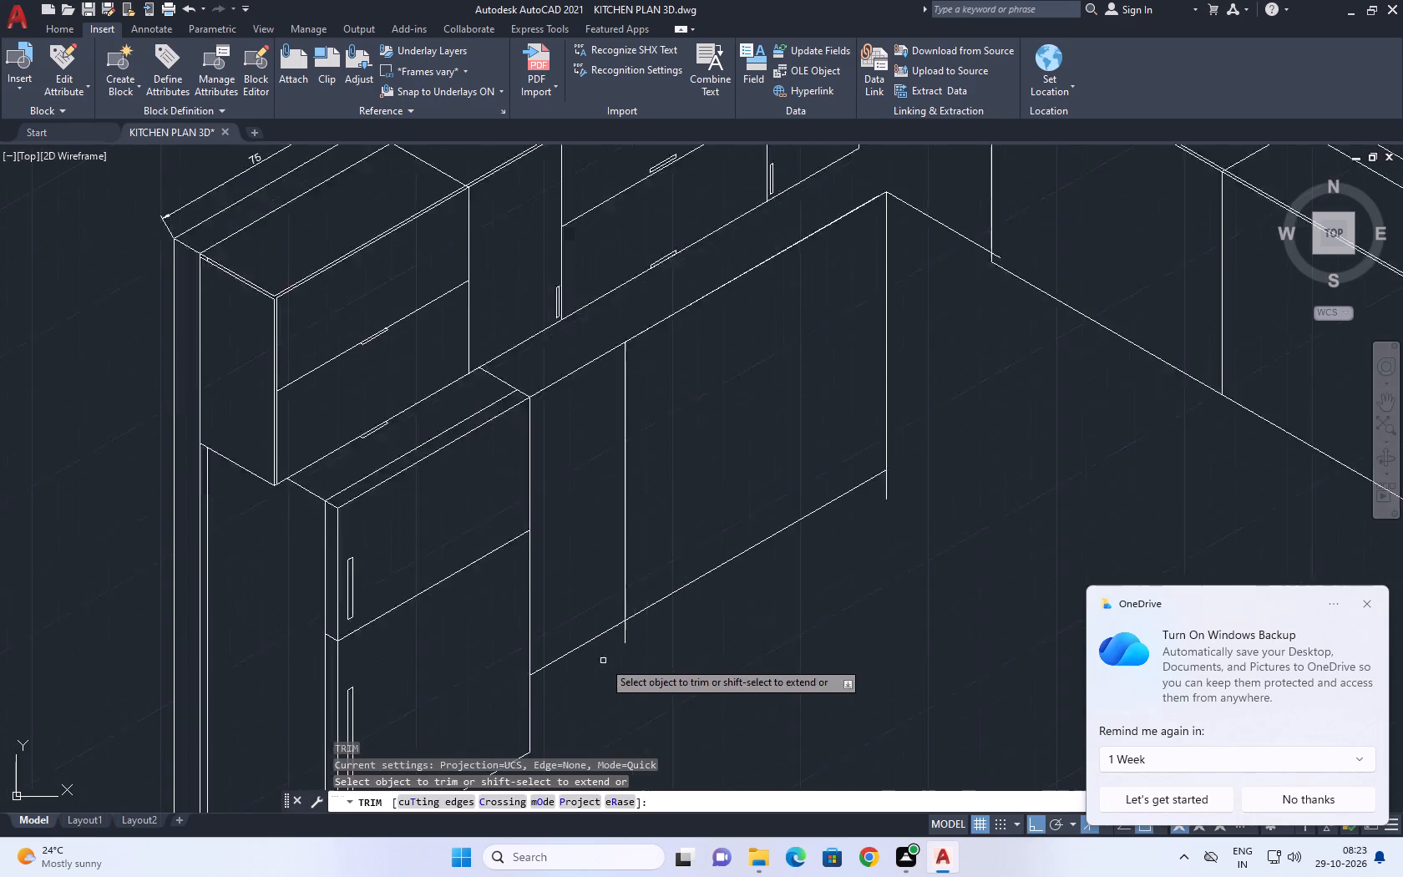
pyautogui.click(604, 637)
pyautogui.click(1081, 362)
pyautogui.scroll(-2, 691, 594)
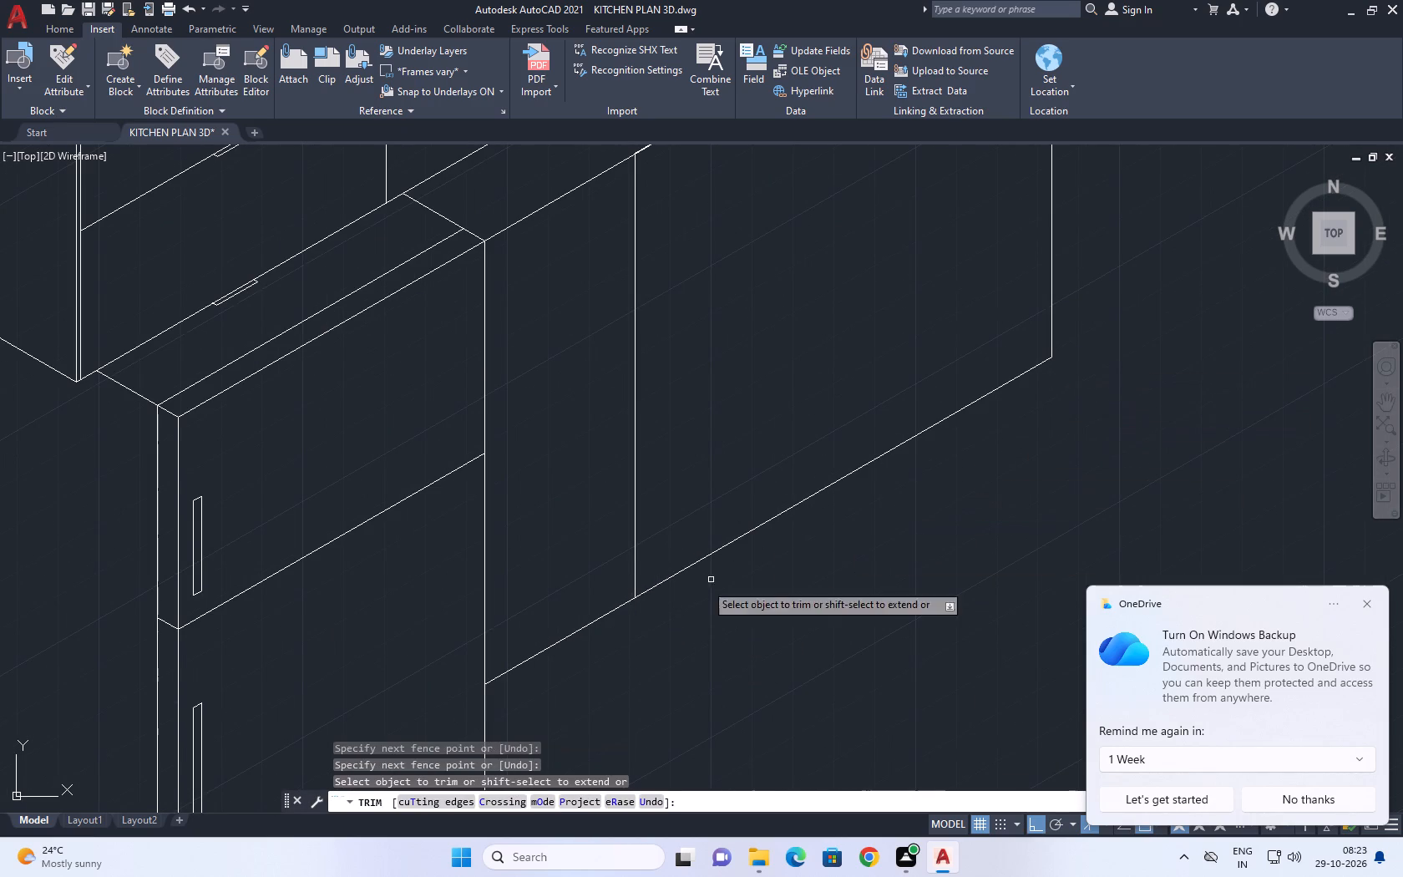
pyautogui.scroll(-3, 696, 590)
pyautogui.press('Escape')
# Delete the 102-unit guide segment overlapping the upper line between the two verticals.
pyautogui.scroll(3, 691, 514)
pyautogui.click(696, 543)
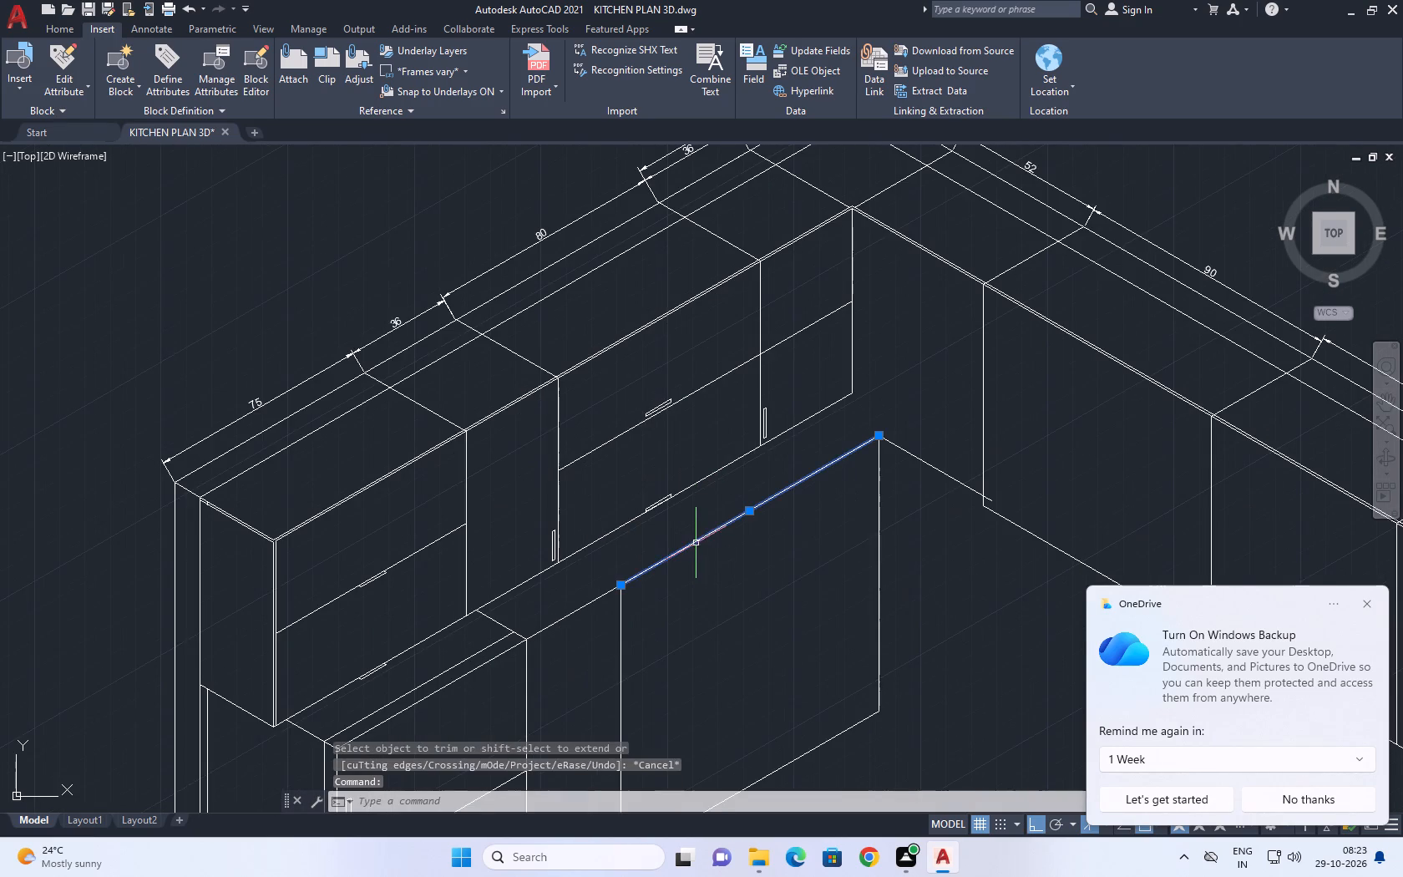
pyautogui.press('Delete')
# Extend the upper line from the refrigerator's top corner to the corner vertical line.
pyautogui.moveTo(719, 579); pyautogui.dragTo(686, 574, button='middle')
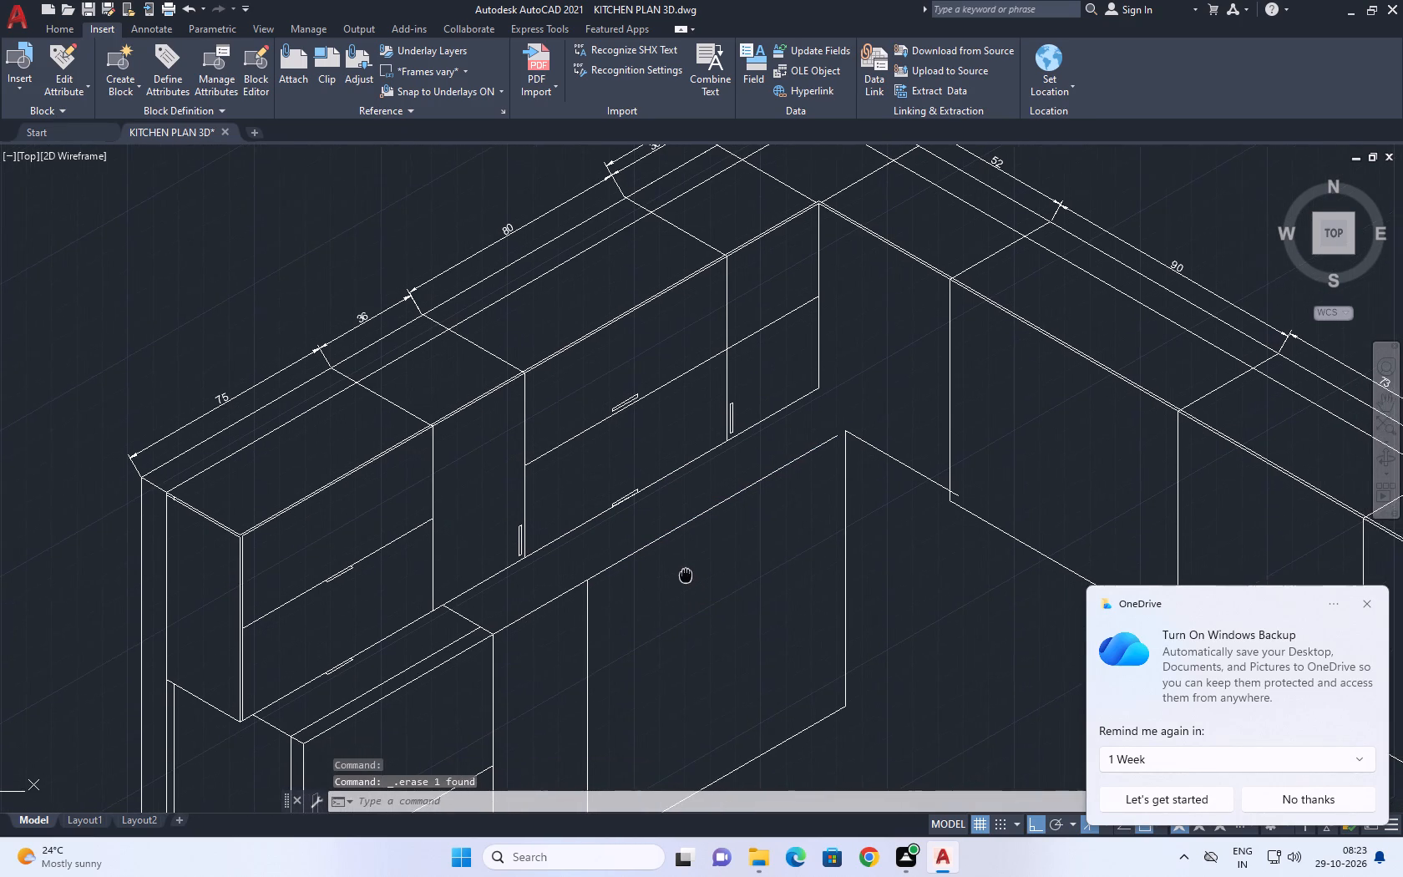
pyautogui.moveTo(686, 574); pyautogui.dragTo(675, 581, button='middle')
pyautogui.press('e')
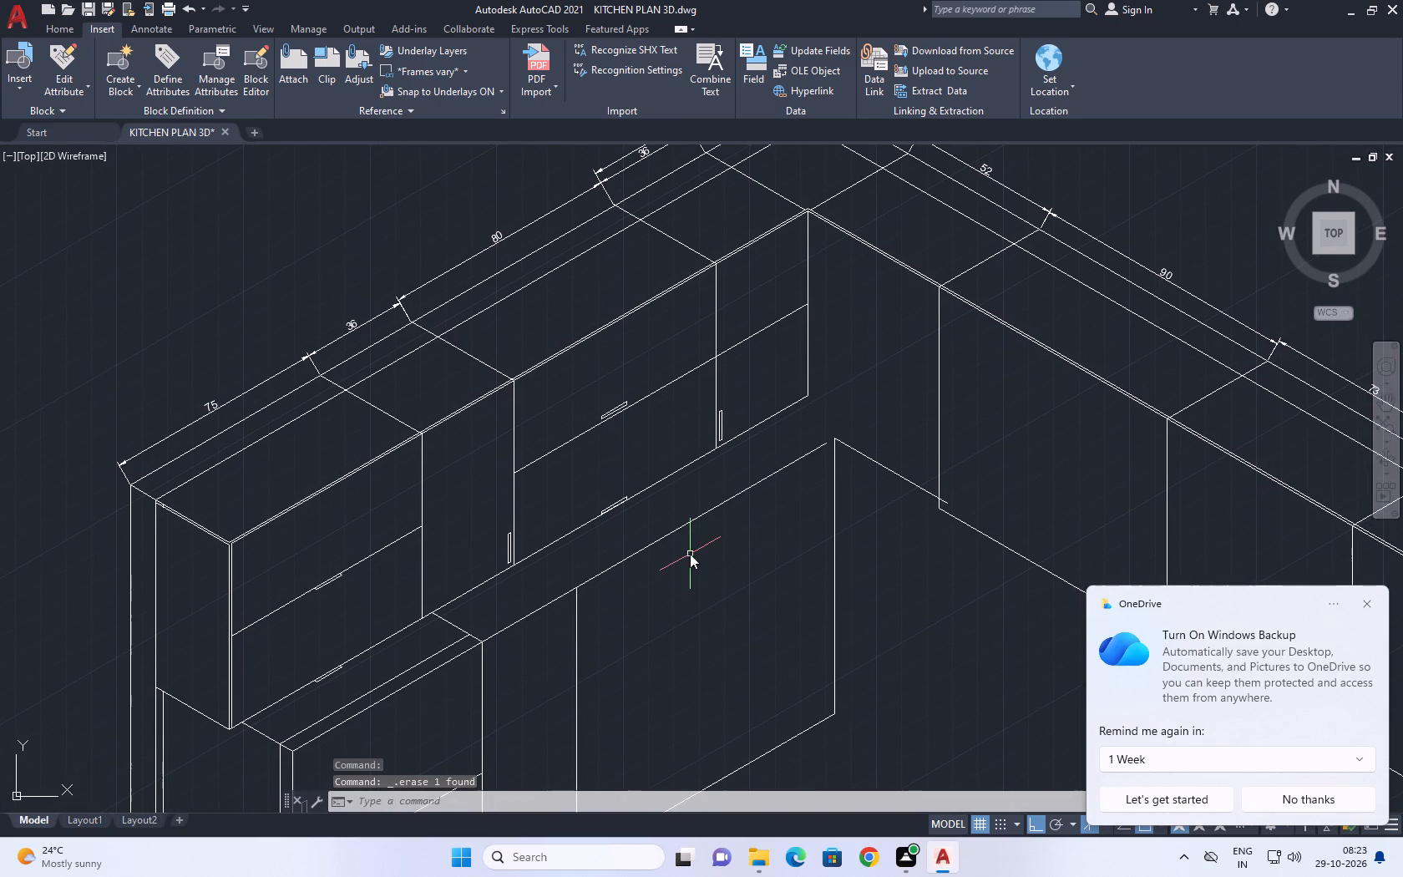
pyautogui.press('x')
pyautogui.press('space')
pyautogui.click(660, 547)
pyautogui.click(658, 515)
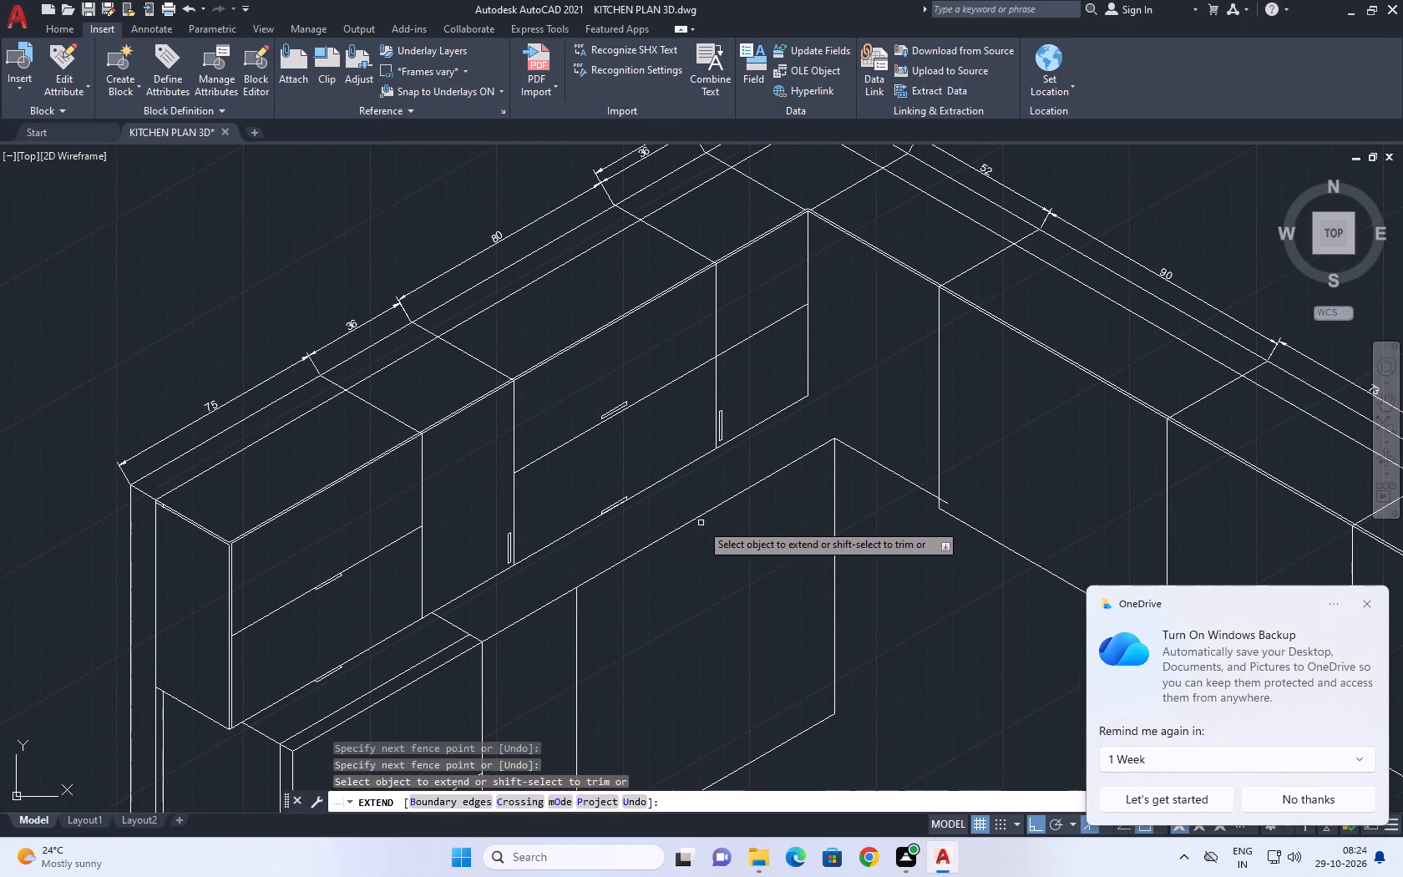
pyautogui.moveTo(701, 524); pyautogui.dragTo(667, 524, button='middle')
pyautogui.press('Escape')
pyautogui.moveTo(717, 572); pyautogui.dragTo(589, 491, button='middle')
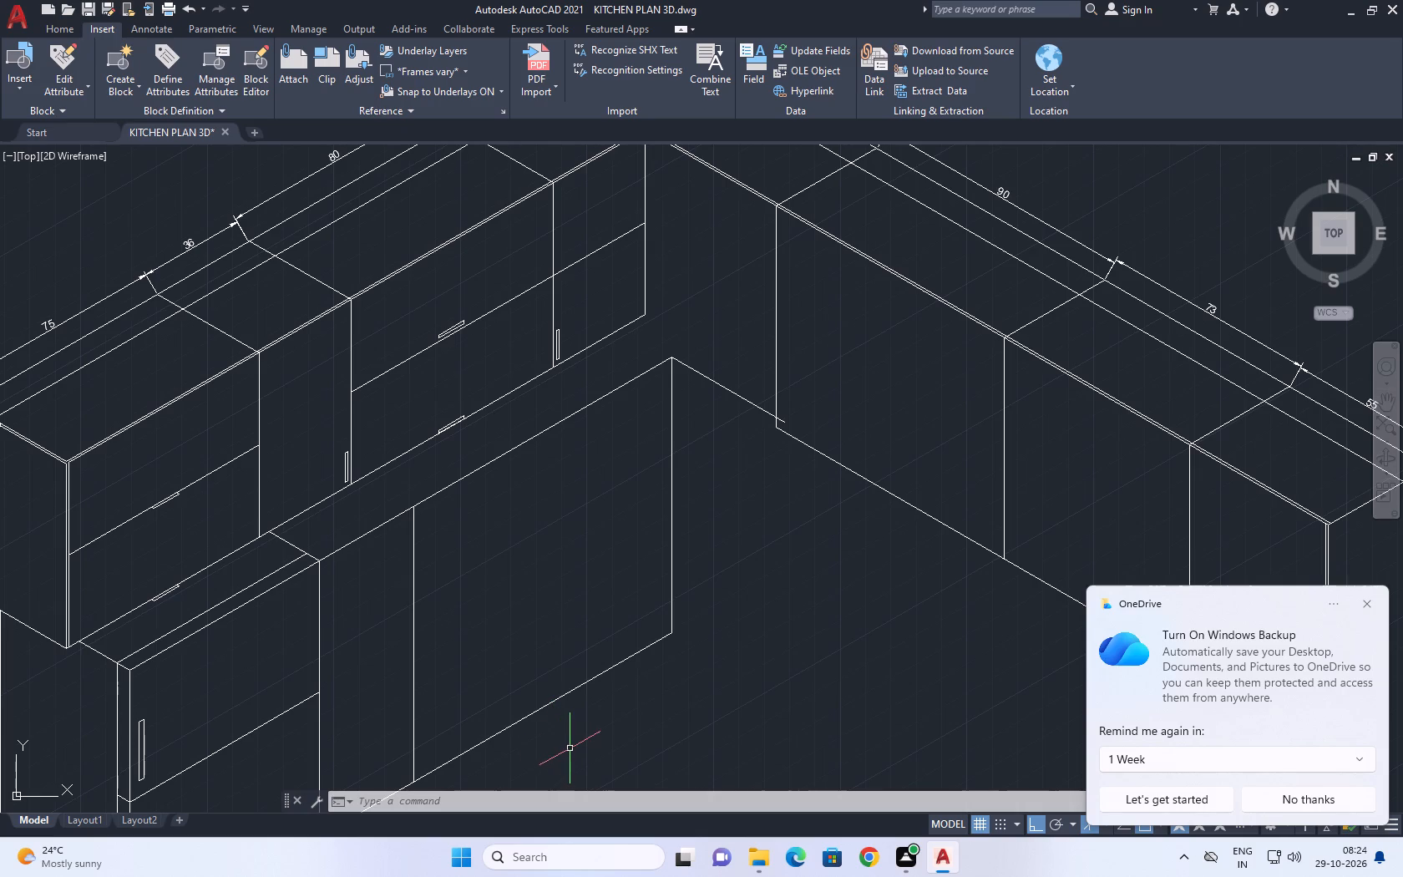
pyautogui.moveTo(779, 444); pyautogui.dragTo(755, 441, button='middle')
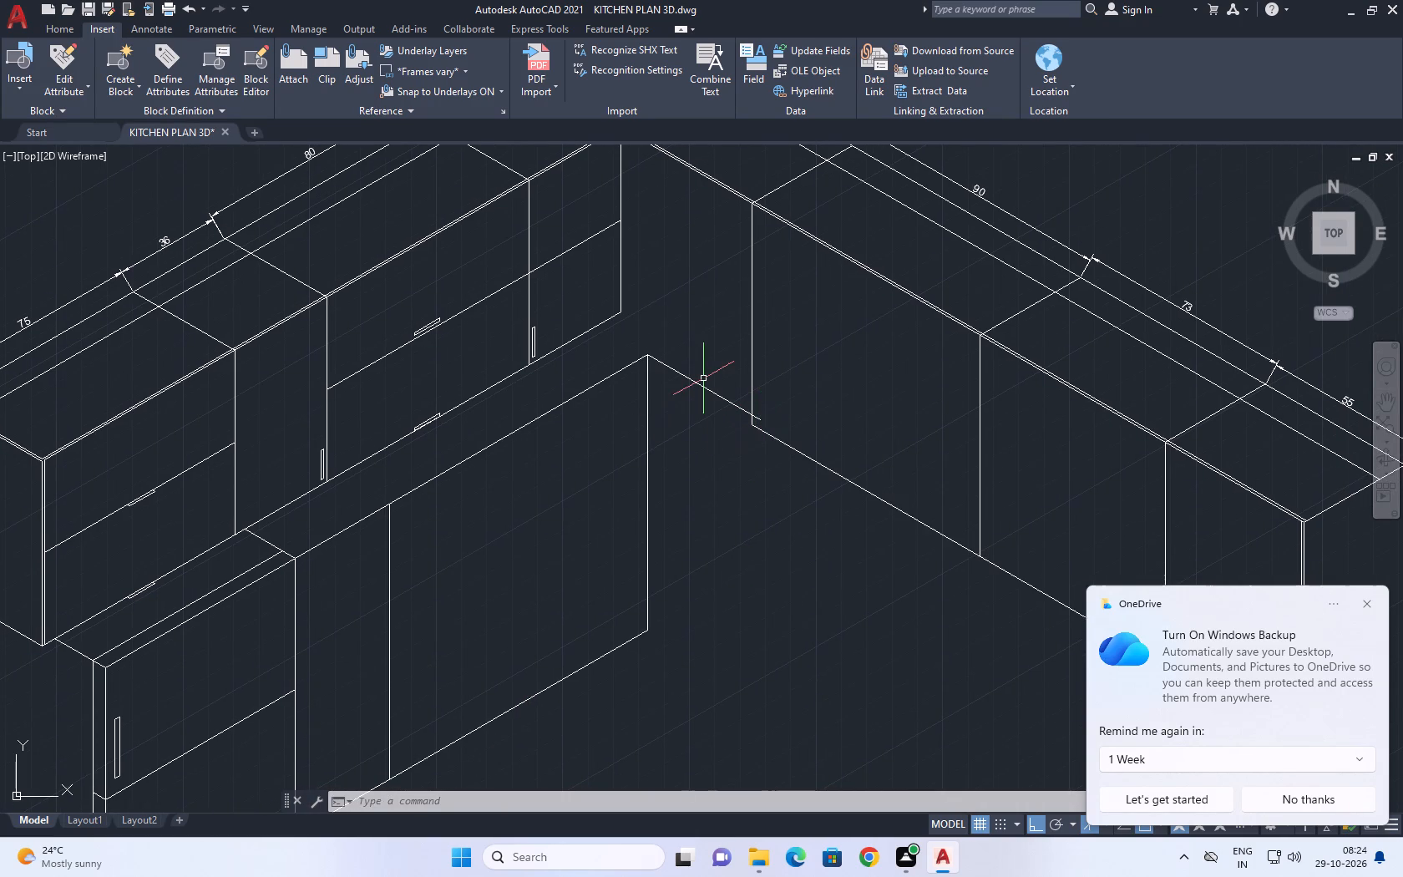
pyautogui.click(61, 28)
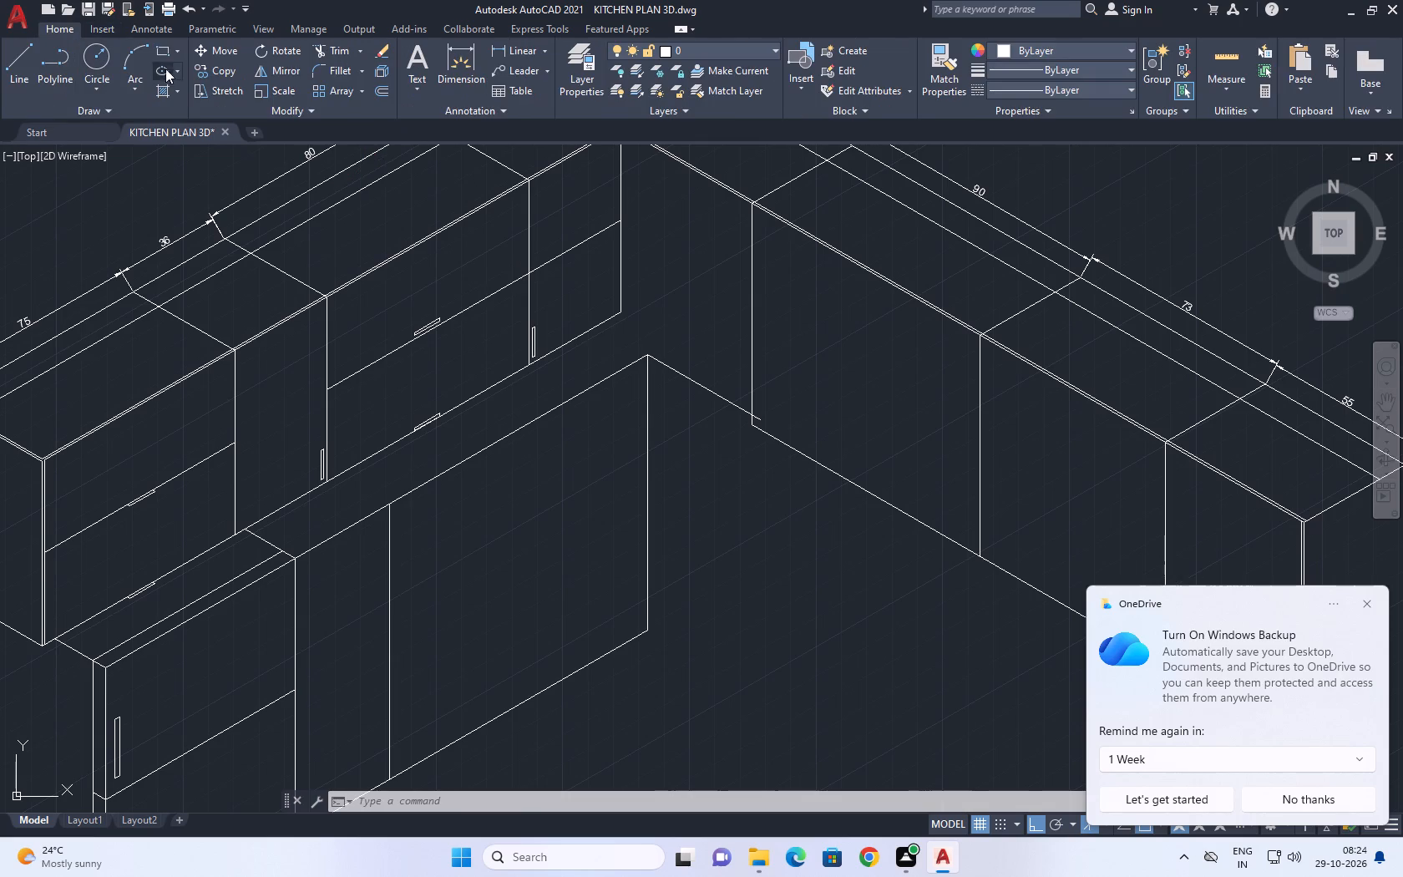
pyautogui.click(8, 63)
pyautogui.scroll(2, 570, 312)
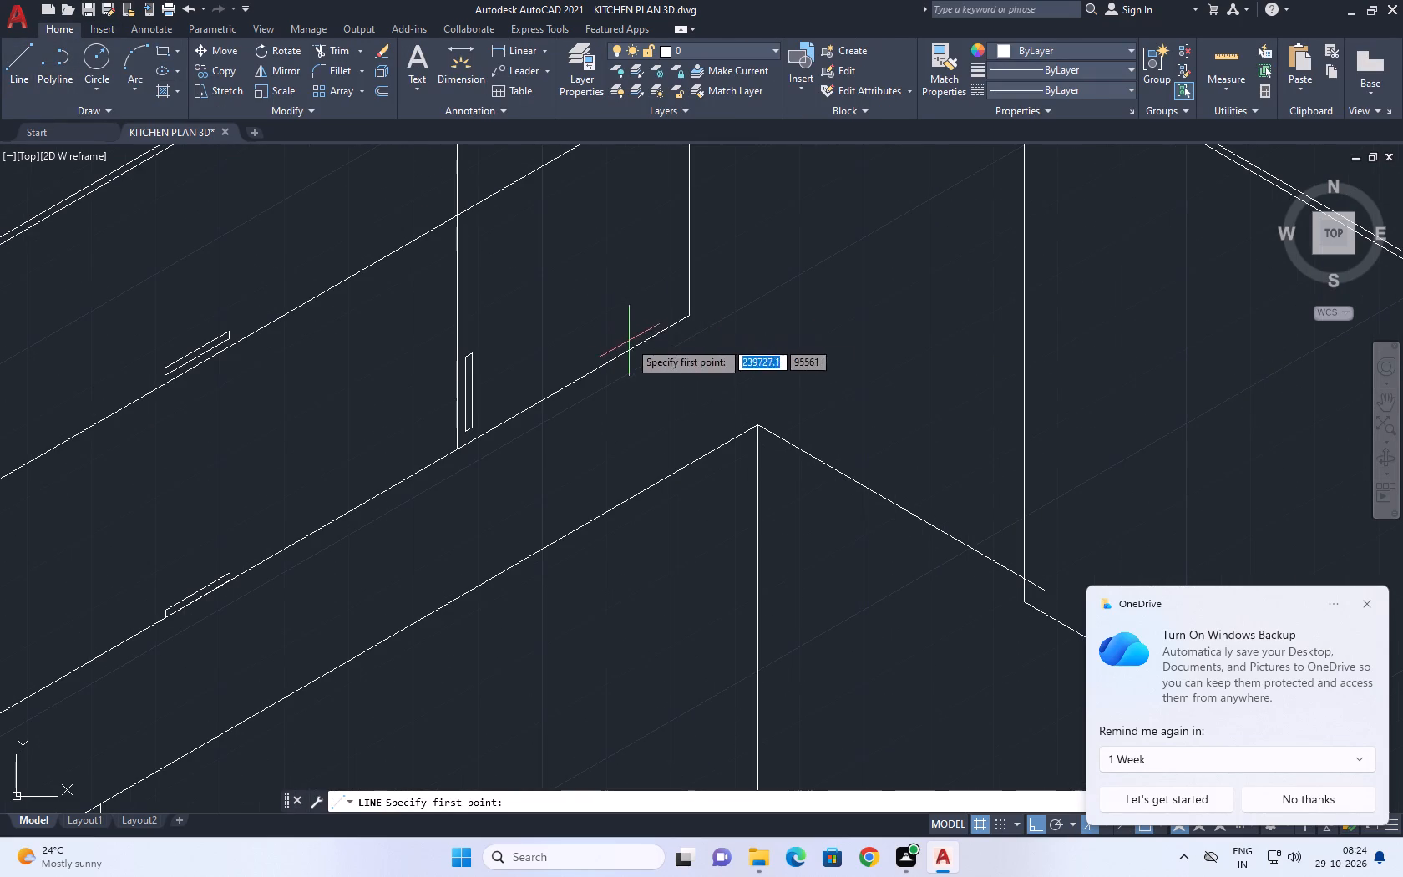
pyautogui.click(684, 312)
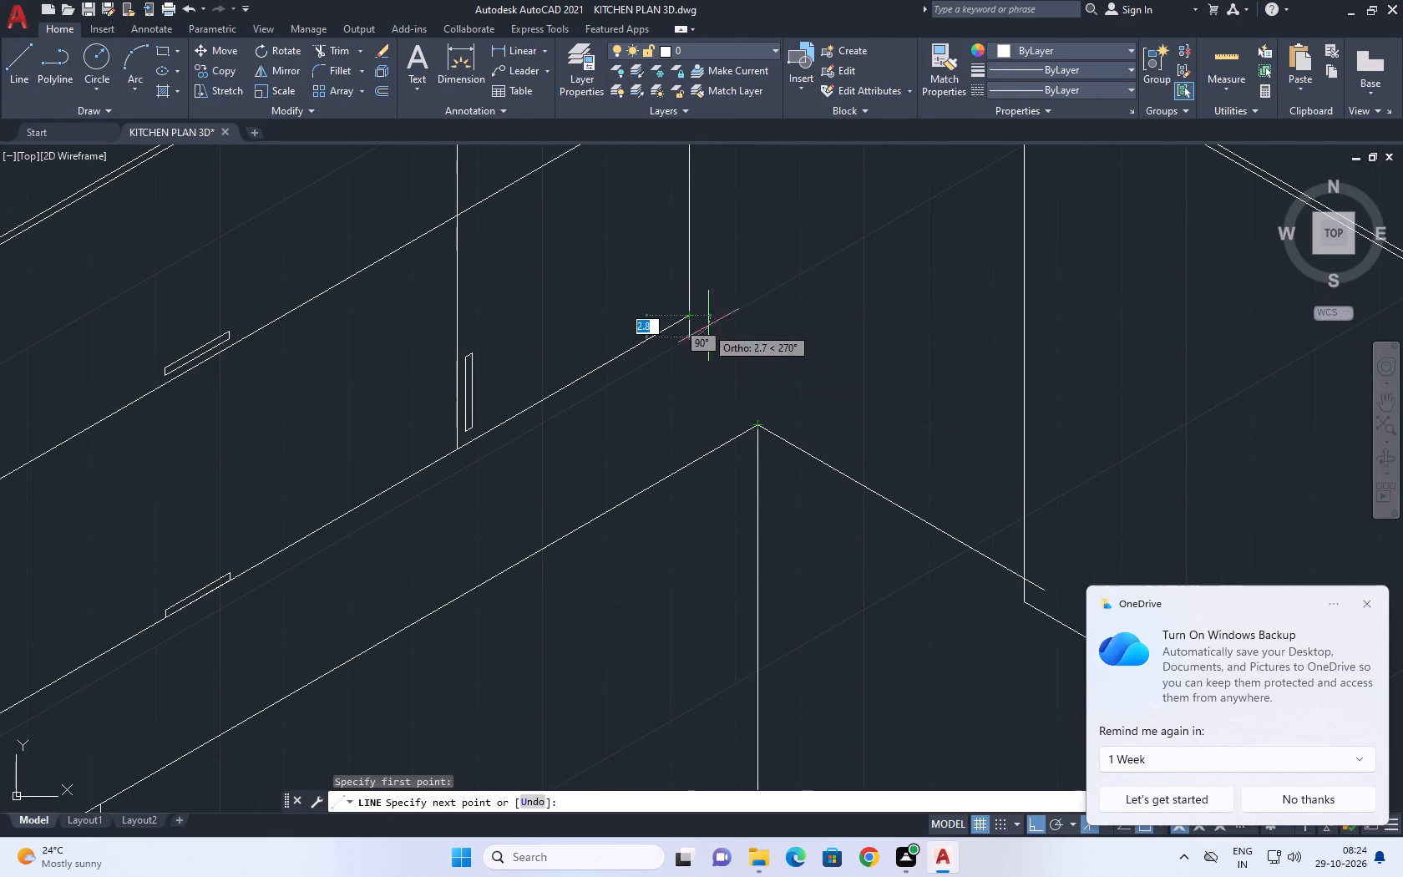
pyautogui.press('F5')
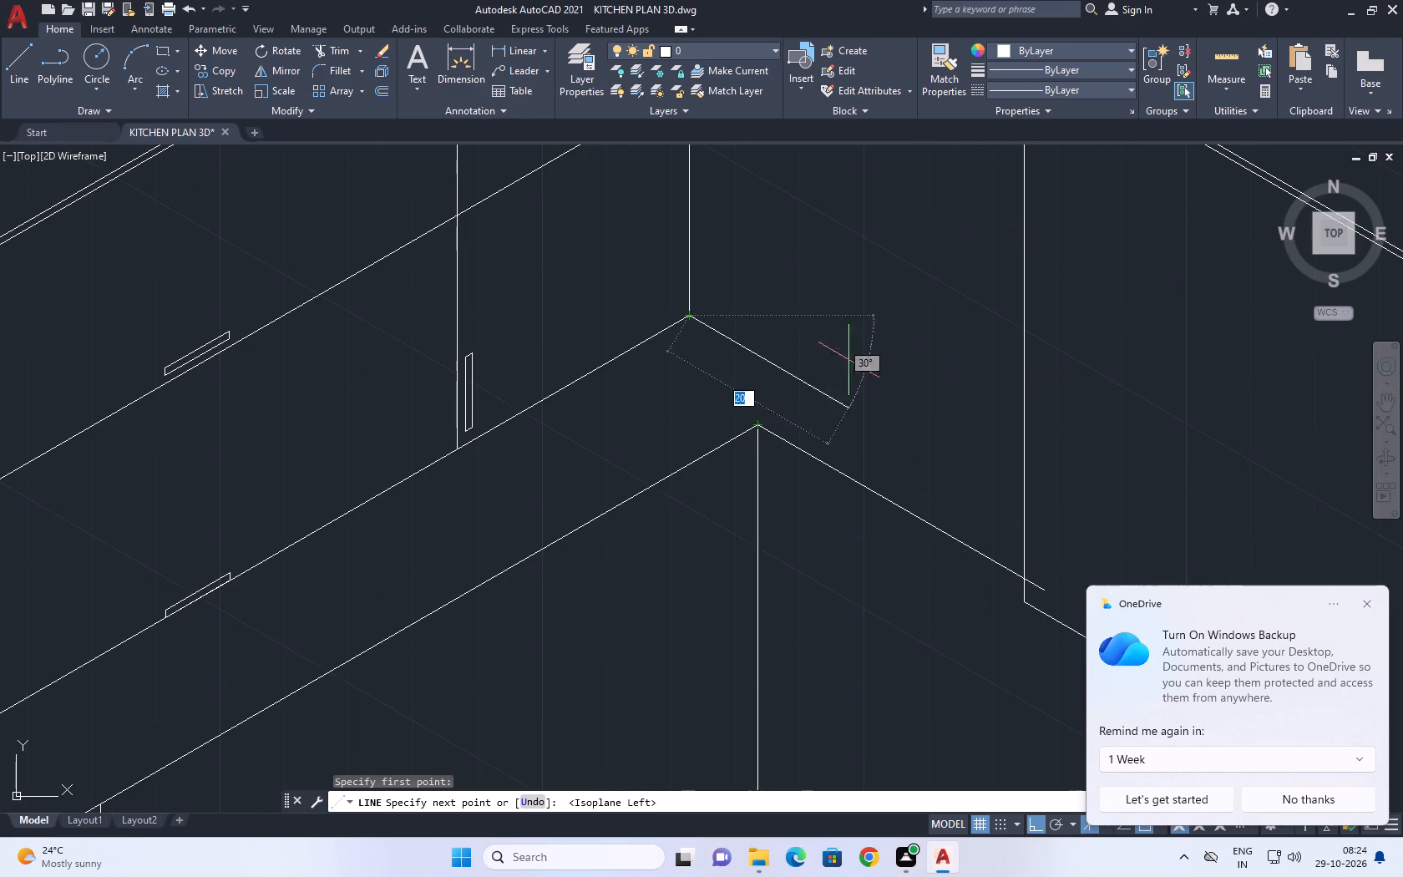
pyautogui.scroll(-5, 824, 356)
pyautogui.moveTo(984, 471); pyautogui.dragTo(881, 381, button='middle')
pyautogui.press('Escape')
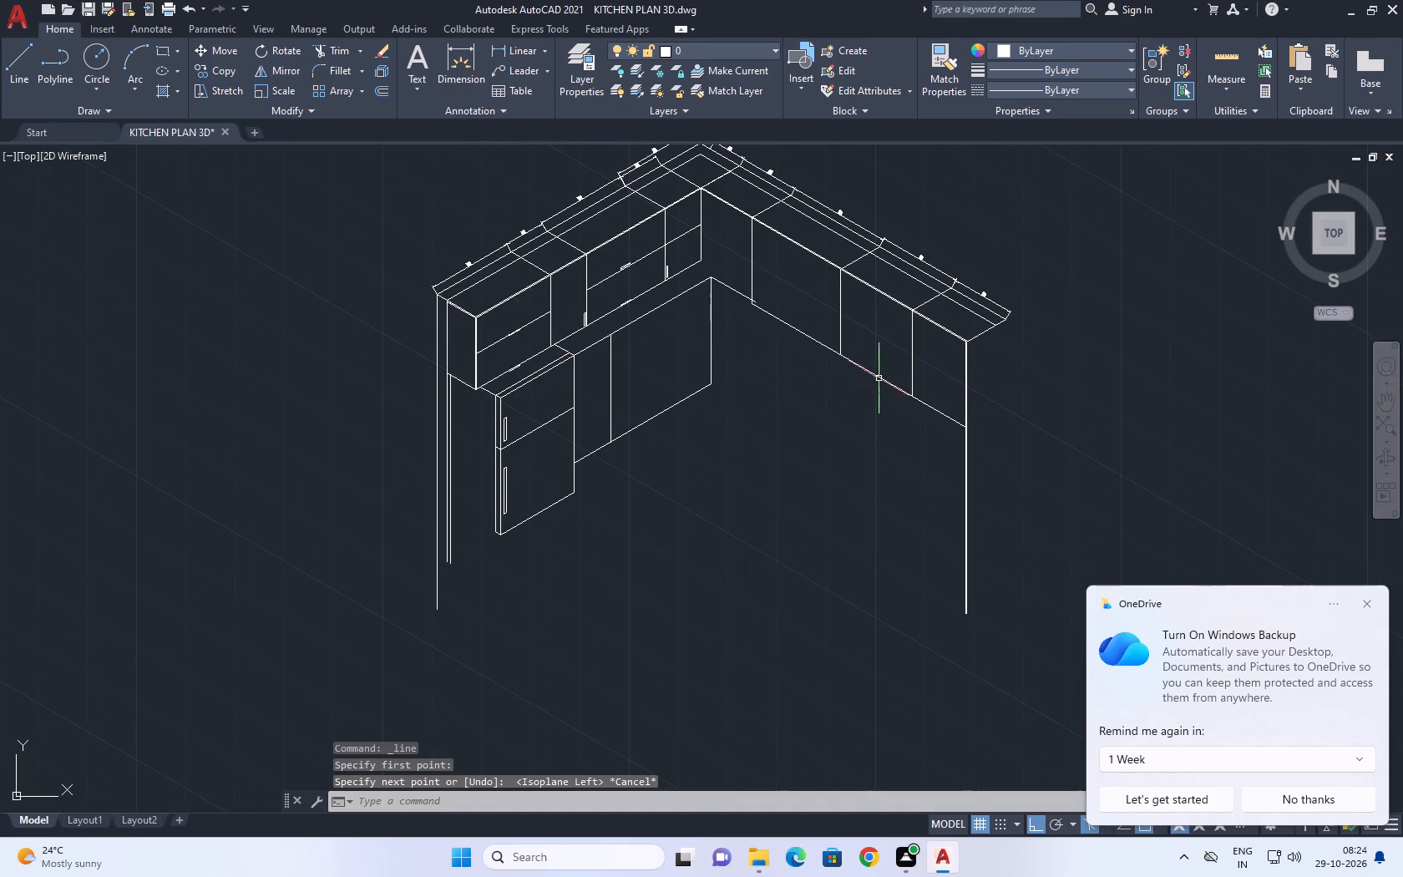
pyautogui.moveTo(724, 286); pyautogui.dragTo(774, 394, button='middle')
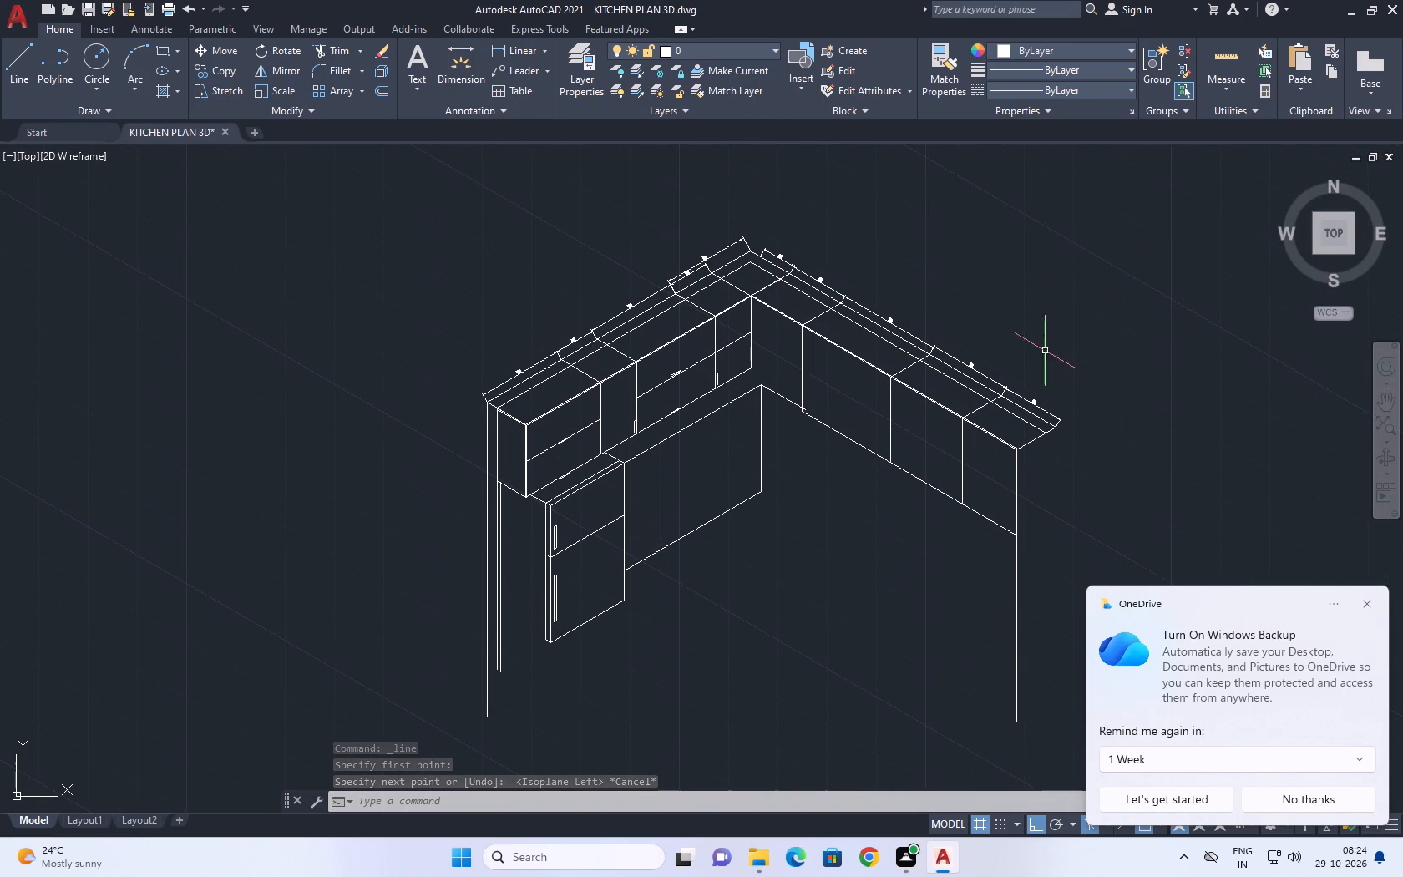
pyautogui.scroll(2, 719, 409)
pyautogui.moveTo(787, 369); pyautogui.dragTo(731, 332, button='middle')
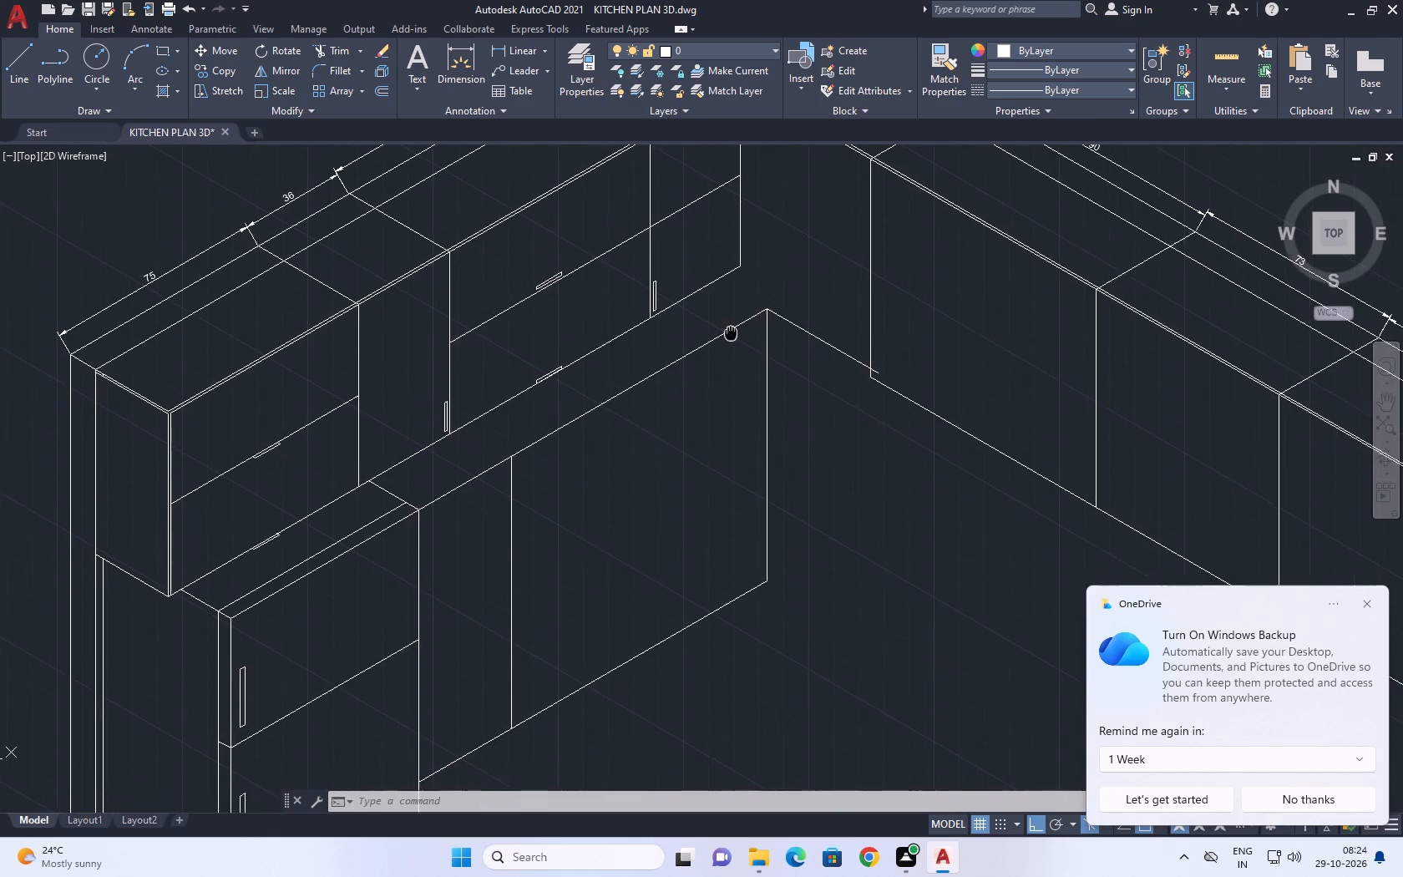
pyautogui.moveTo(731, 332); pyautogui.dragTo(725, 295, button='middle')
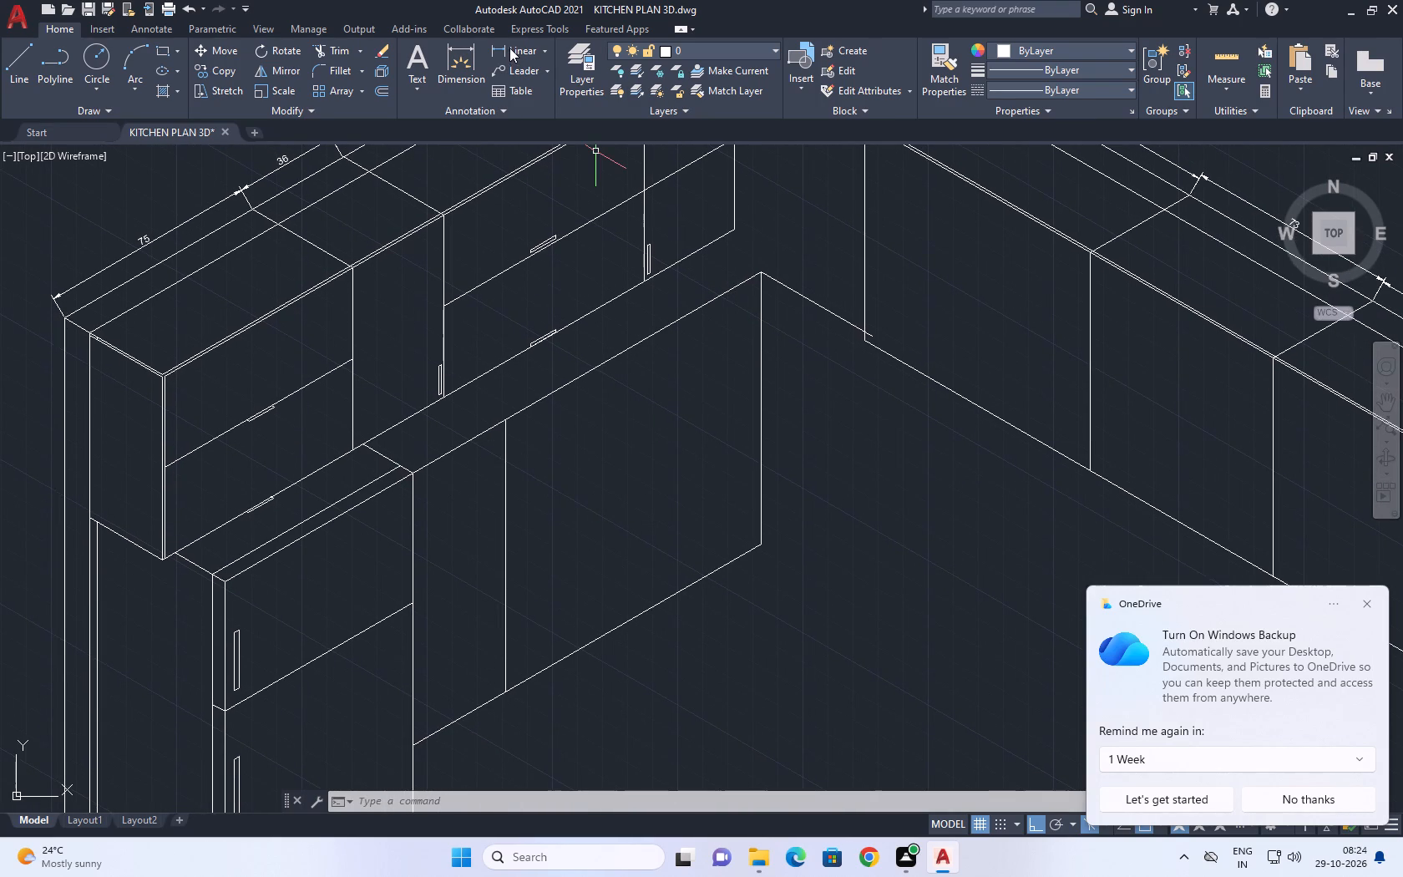
# Add an aligned dimension below the short lower-line segment between the refrigerator's edge and the first vertical panel line.
pyautogui.click(510, 47)
pyautogui.press('Escape')
pyautogui.click(543, 53)
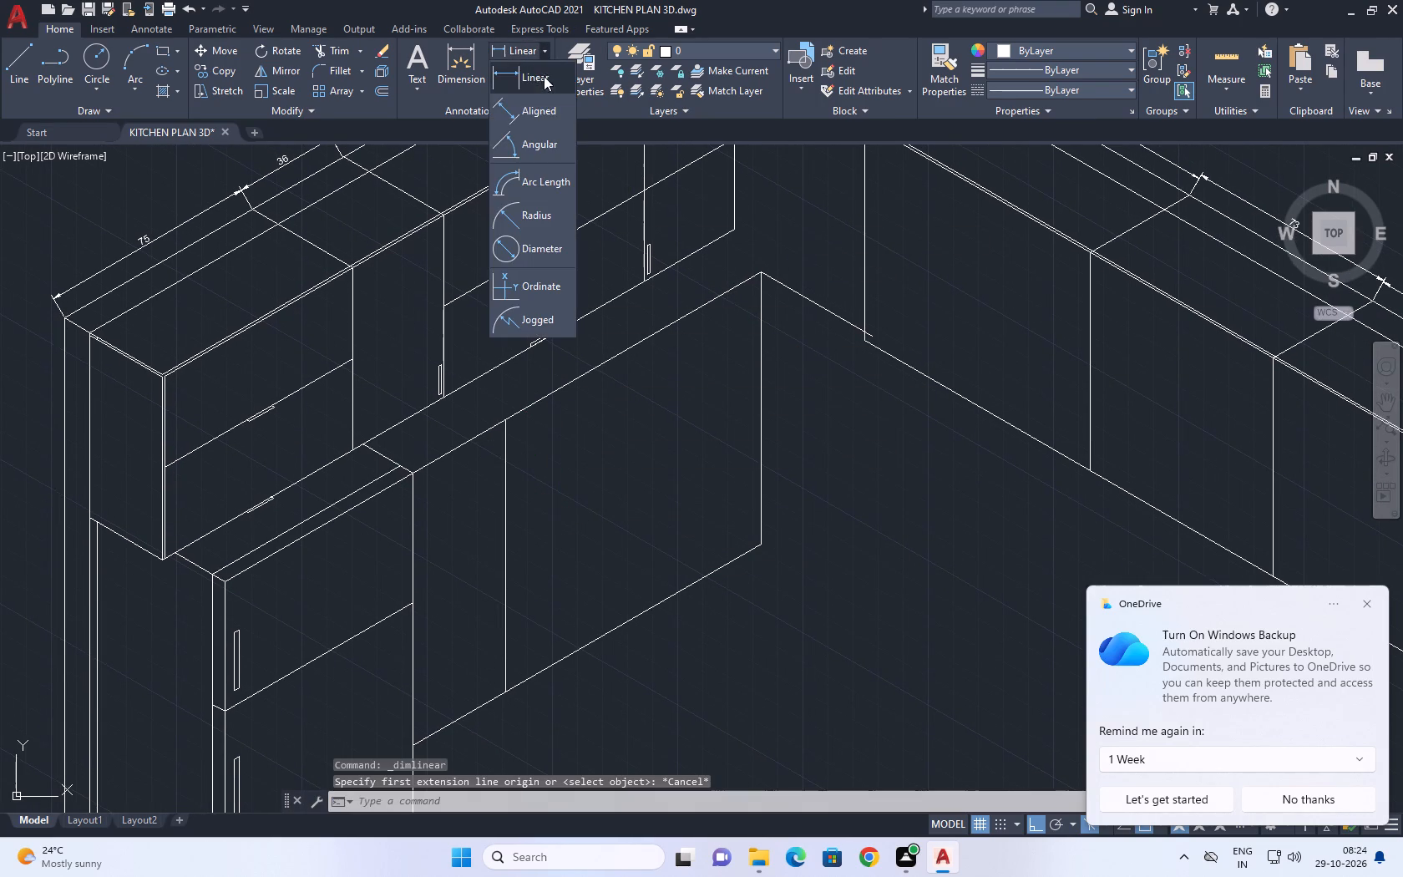
pyautogui.click(543, 111)
pyautogui.moveTo(537, 676); pyautogui.dragTo(557, 442, button='middle')
pyautogui.scroll(2, 433, 508)
pyautogui.click(429, 520)
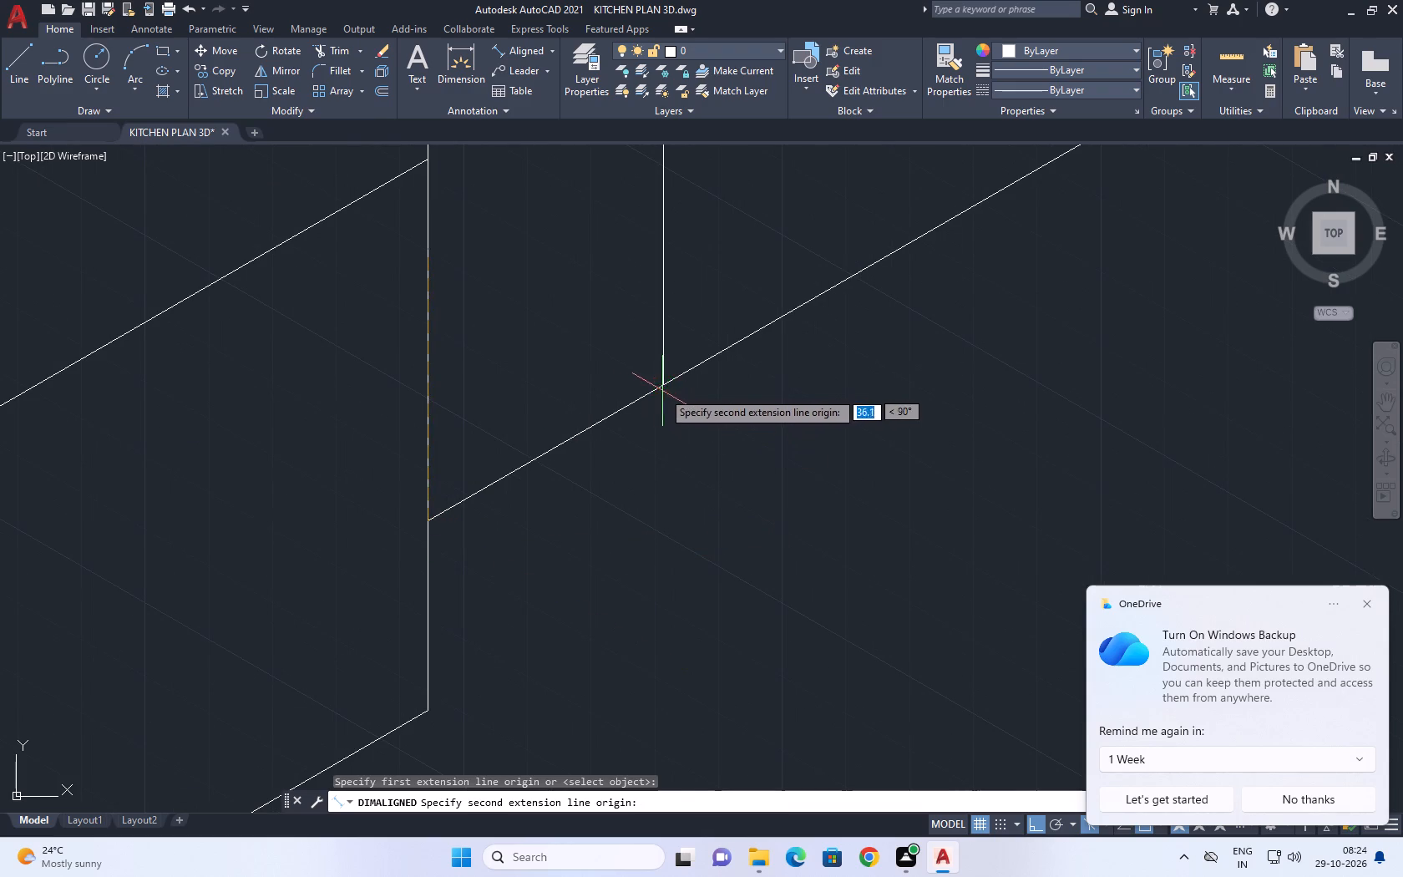
pyautogui.press('F5')
pyautogui.click(662, 385)
pyautogui.click(671, 423)
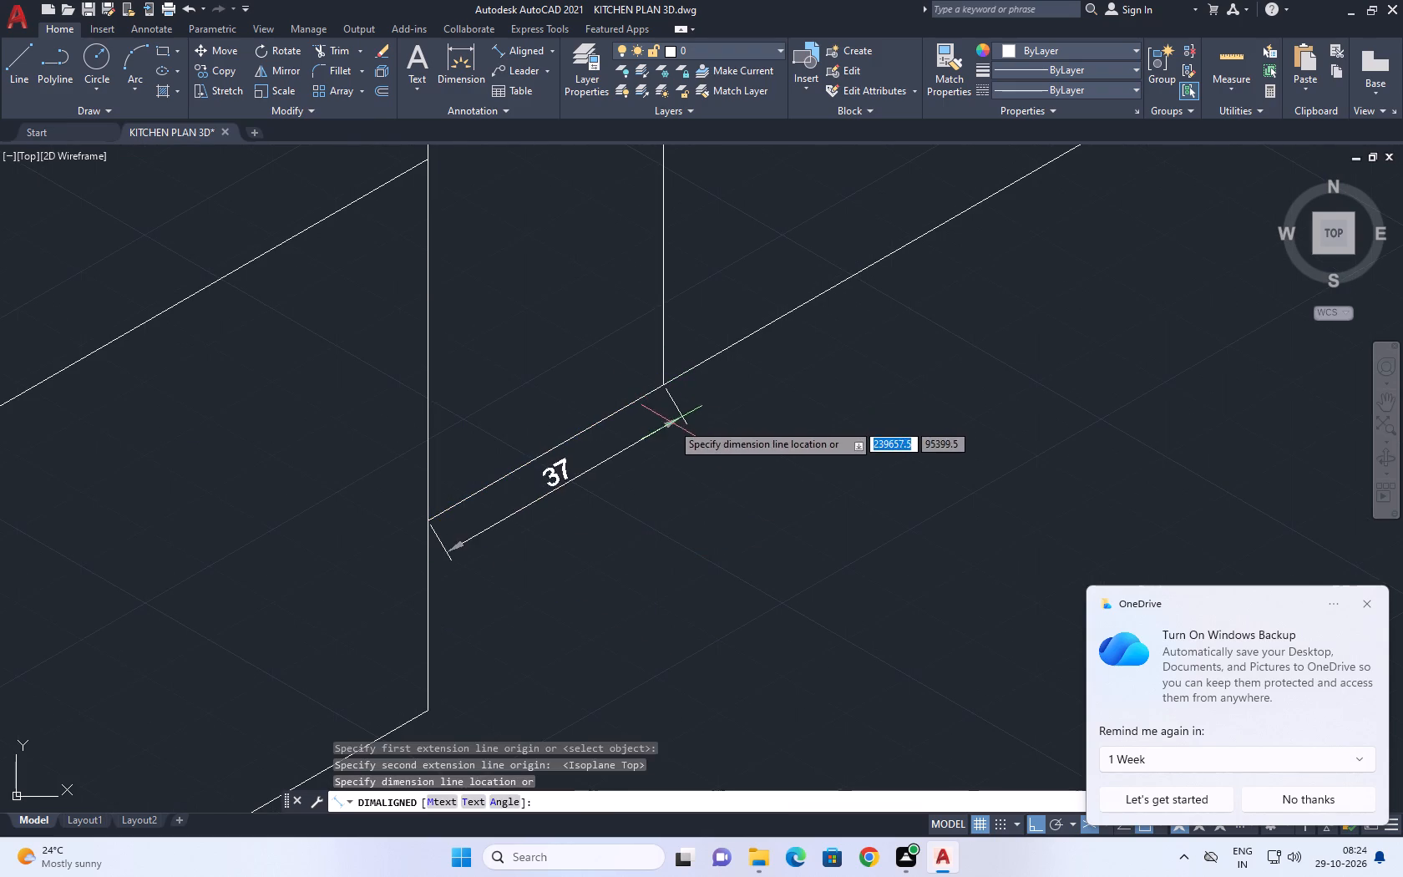
# Add an aligned dimension below the long lower-line segment from the first vertical panel line to the corner vertical.
pyautogui.moveTo(813, 291); pyautogui.dragTo(605, 483, button='middle')
pyautogui.press('space')
pyautogui.click(452, 574)
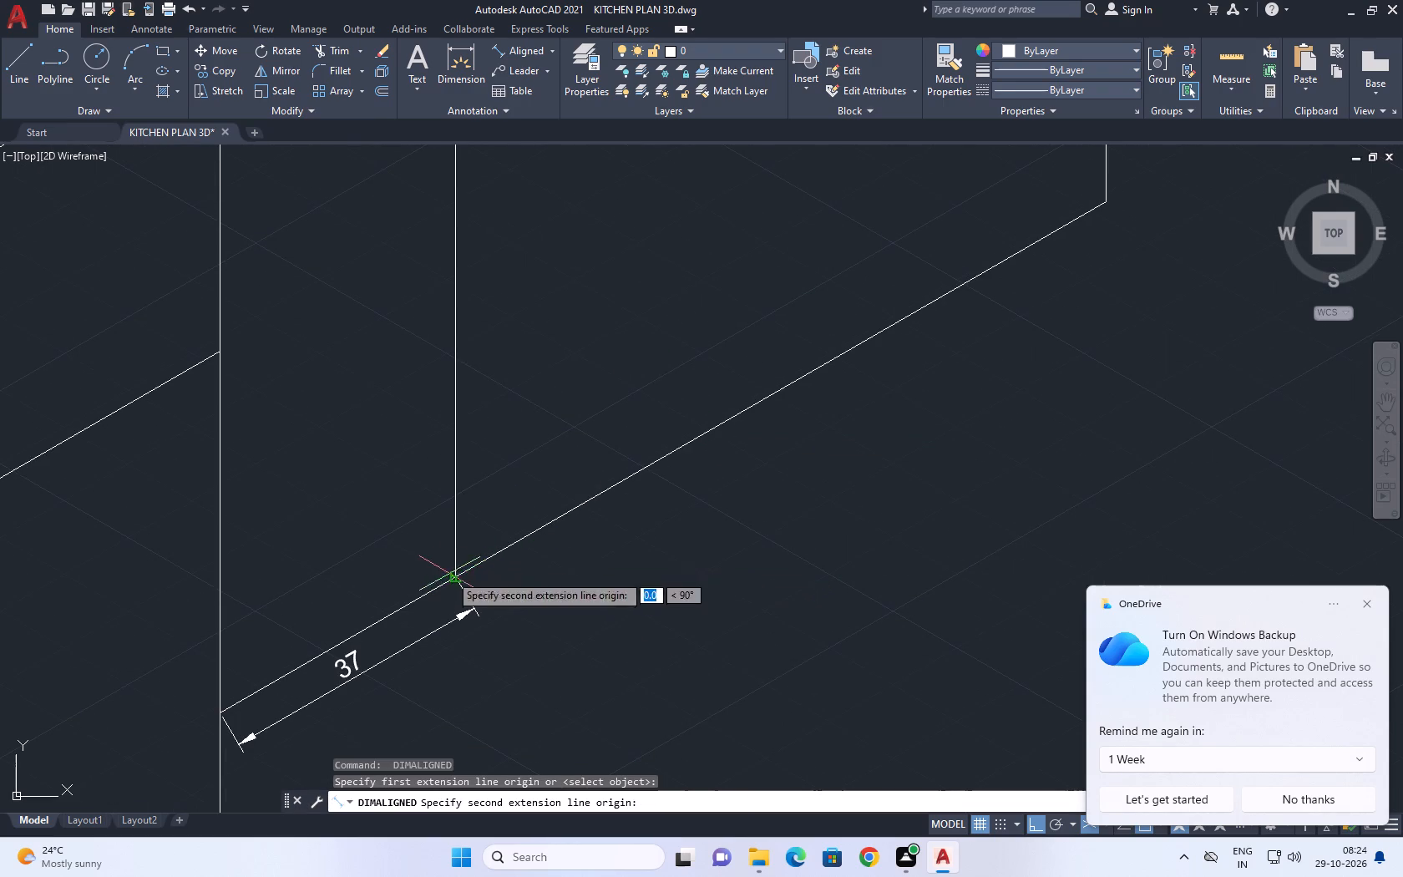
pyautogui.moveTo(561, 513); pyautogui.dragTo(413, 532, button='middle')
pyautogui.scroll(-3, 762, 376)
pyautogui.scroll(3, 793, 347)
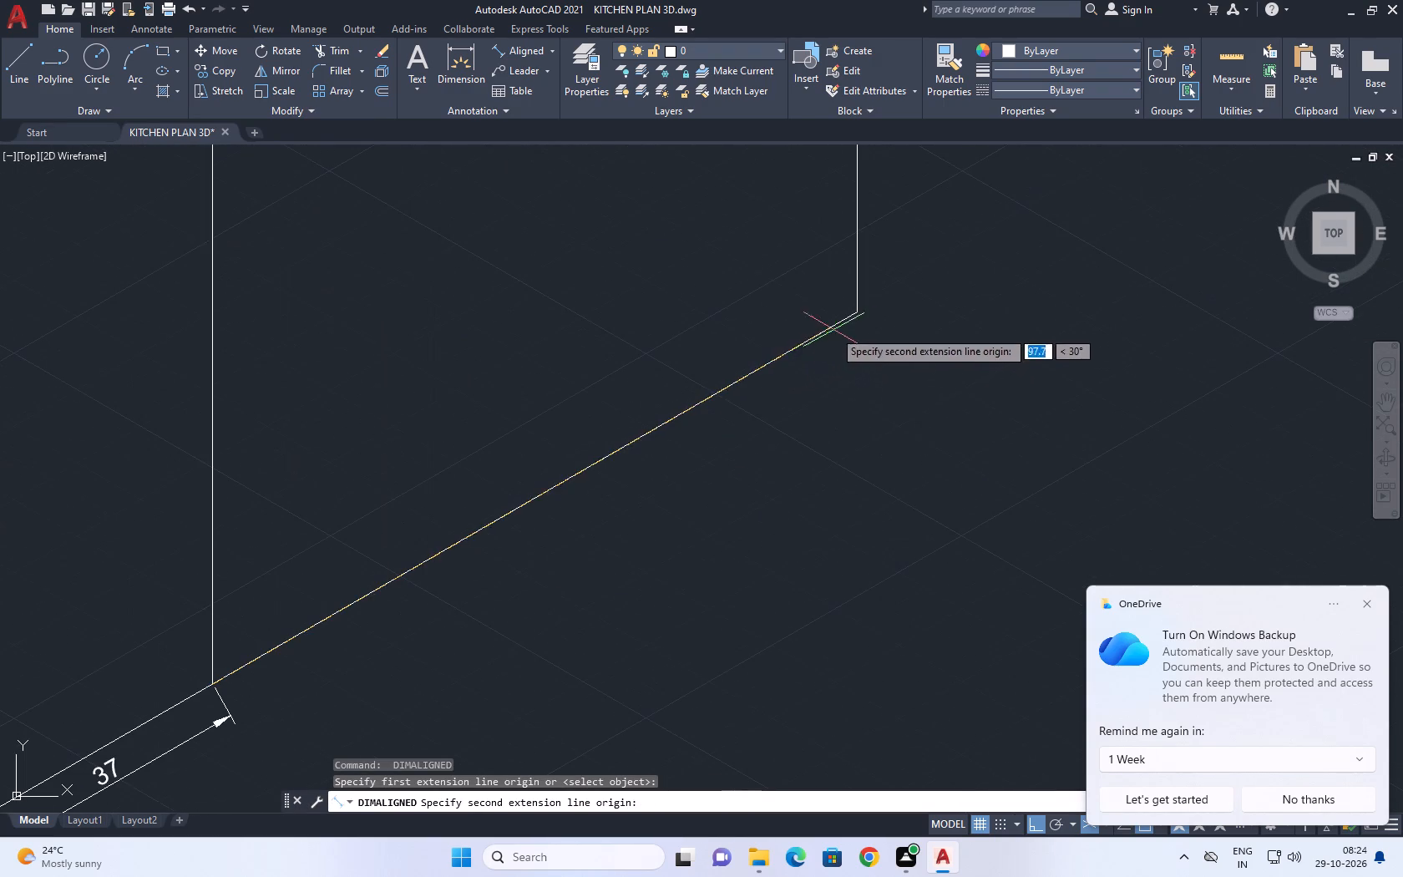
pyautogui.moveTo(859, 314); pyautogui.dragTo(859, 322)
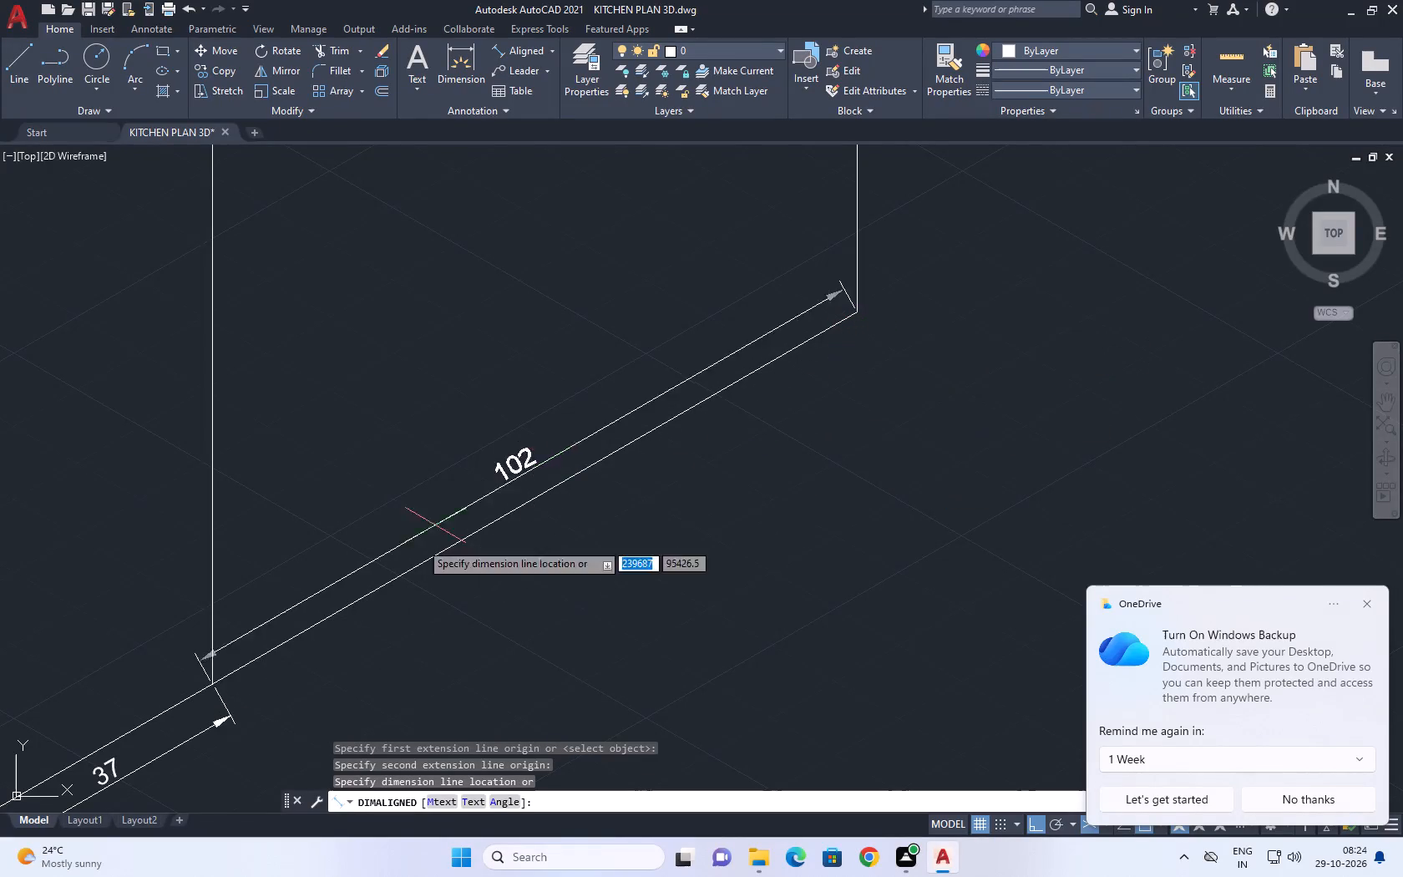
pyautogui.scroll(-2, 226, 628)
pyautogui.scroll(1, 221, 666)
pyautogui.click(244, 653)
pyautogui.scroll(-3, 443, 606)
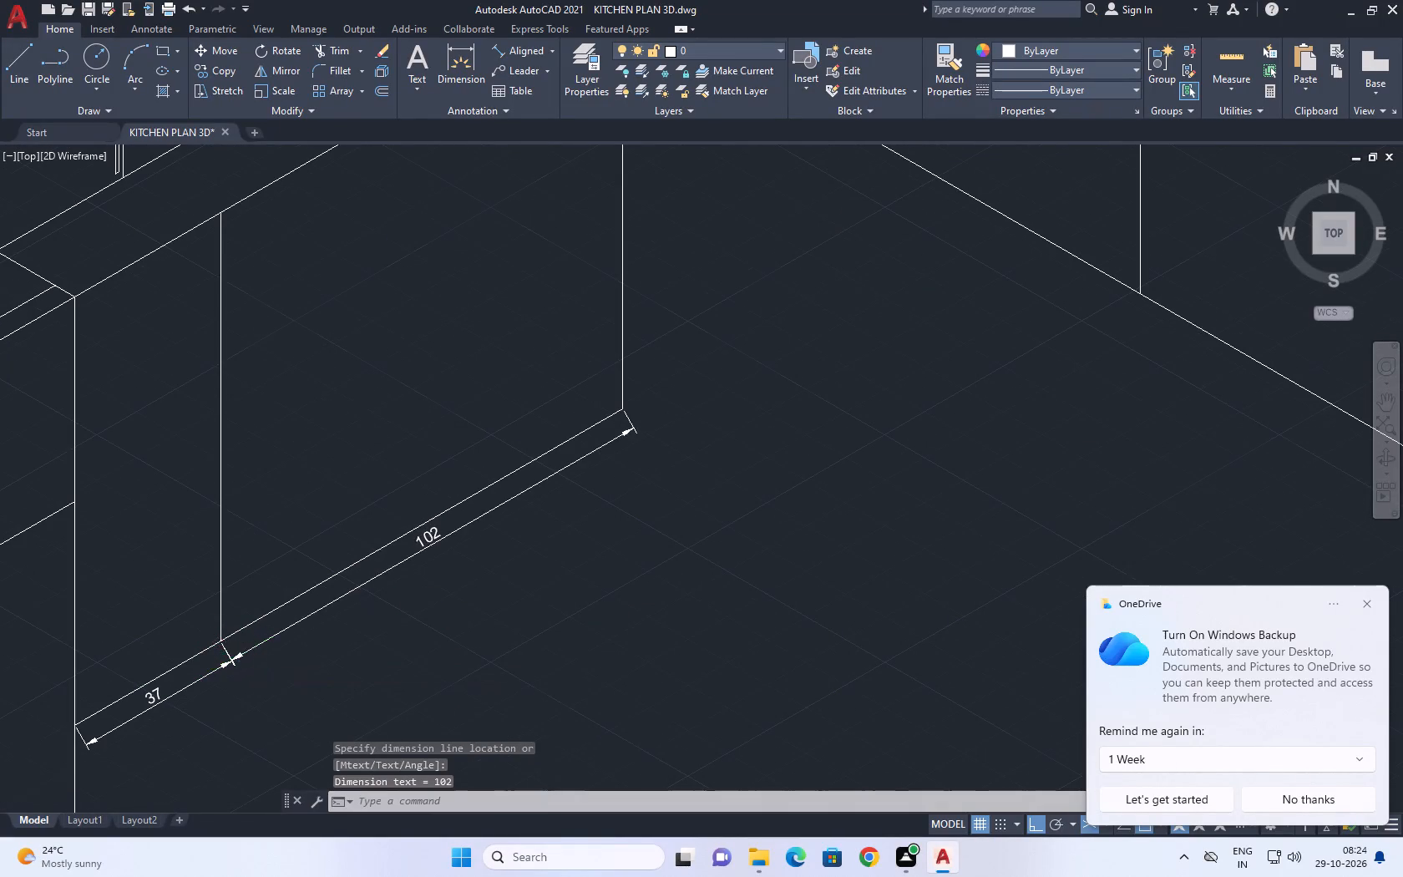
# Add an aligned dimension below the refrigerator's bottom front edge.
pyautogui.scroll(-2, 444, 606)
pyautogui.moveTo(347, 646); pyautogui.dragTo(486, 553, button='middle')
pyautogui.press('space')
pyautogui.scroll(5, 500, 551)
pyautogui.scroll(1, 659, 554)
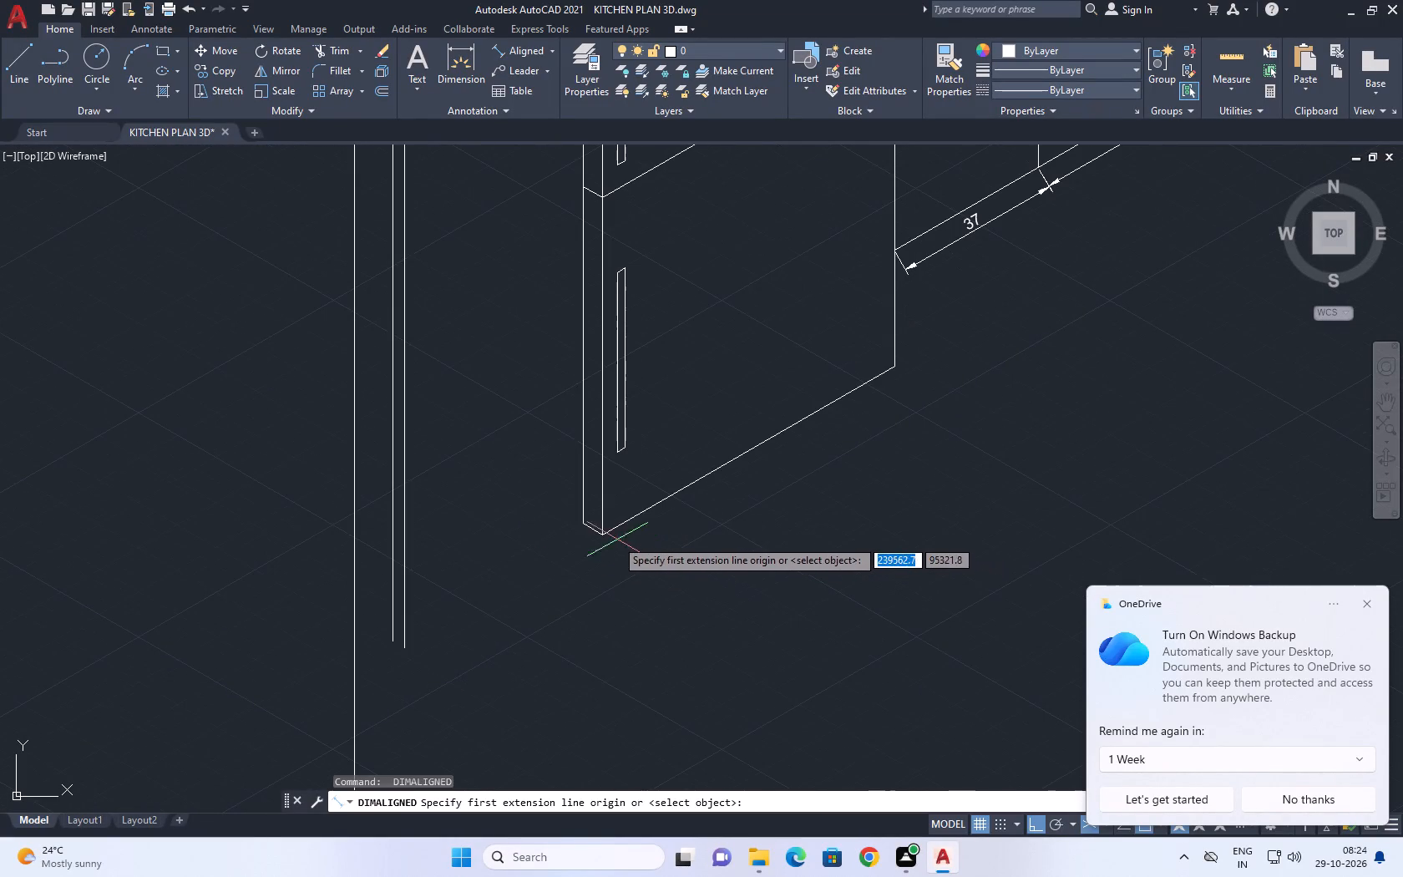
pyautogui.click(599, 537)
pyautogui.click(892, 365)
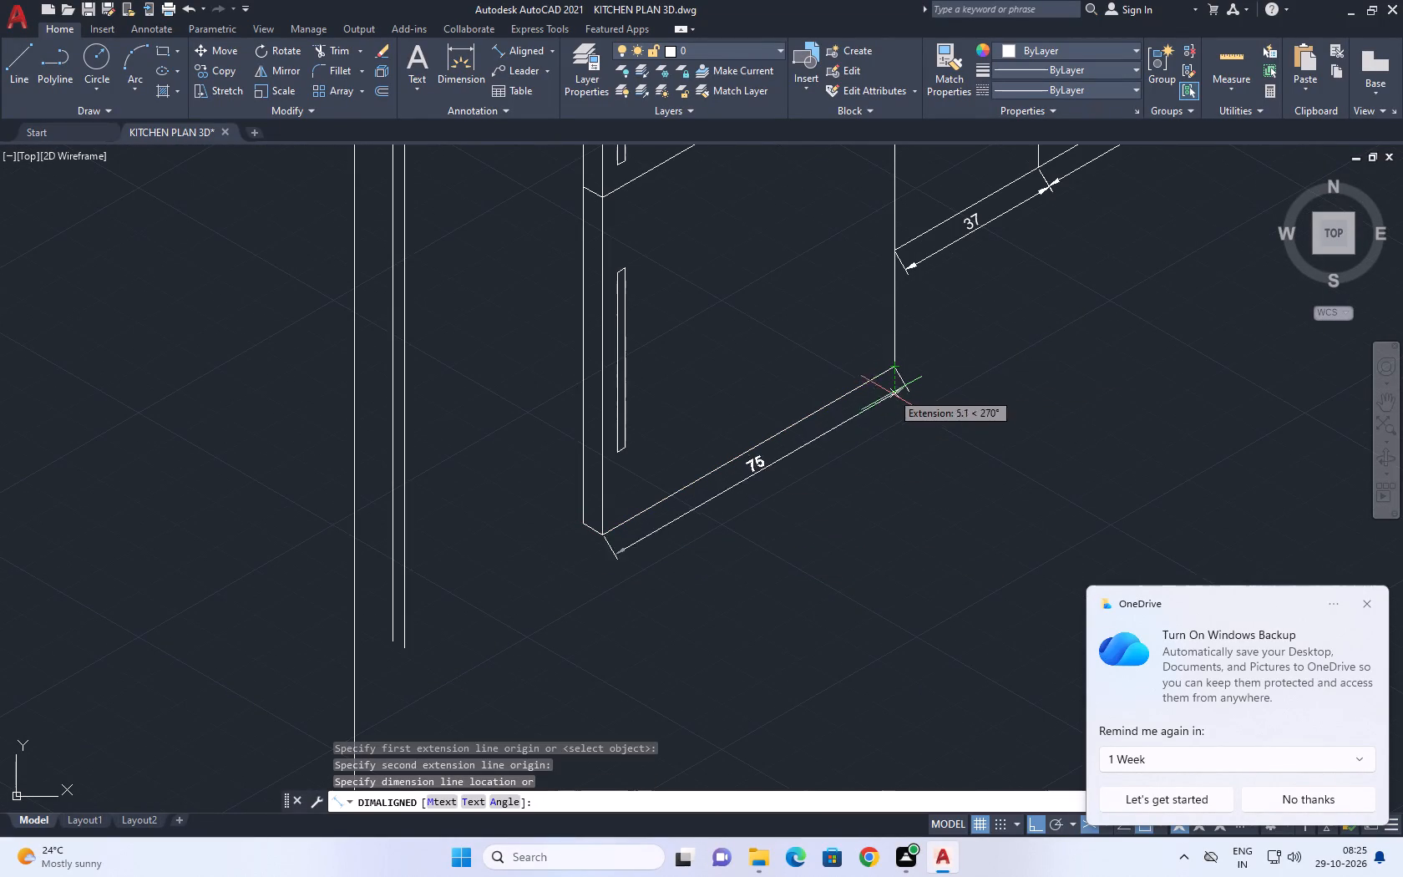
pyautogui.click(893, 401)
# Draw an isometric line from the refrigerator's bottom front corner back along its side, past the outermost vertical of the side panel.
pyautogui.scroll(-1, 838, 376)
pyautogui.moveTo(850, 337); pyautogui.dragTo(750, 431, button='middle')
pyautogui.moveTo(776, 469); pyautogui.dragTo(666, 459, button='middle')
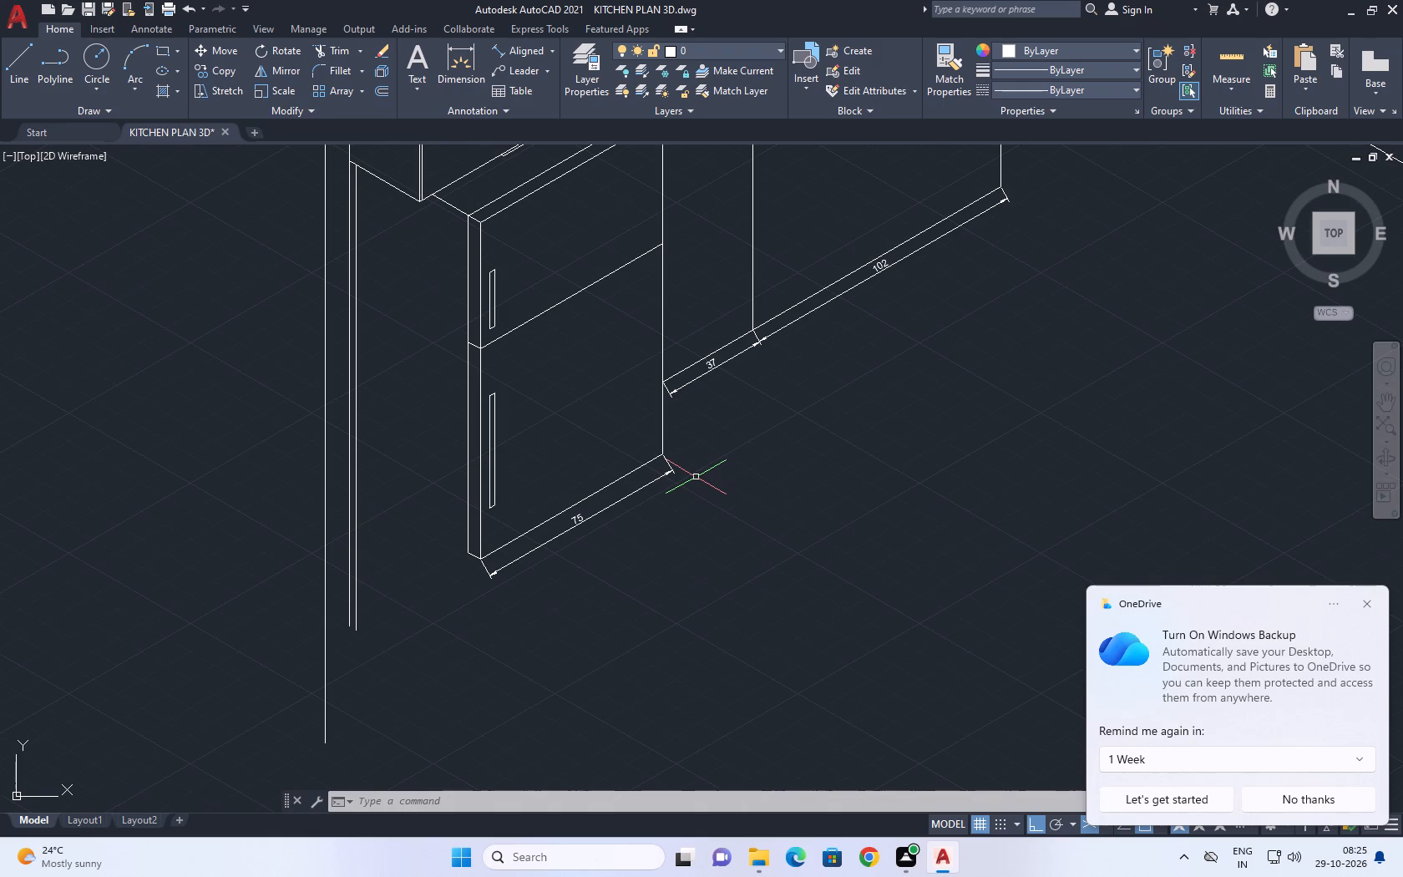
pyautogui.press('l')
pyautogui.press('space')
pyautogui.scroll(3, 464, 562)
pyautogui.moveTo(483, 540); pyautogui.dragTo(700, 561, button='middle')
pyautogui.click(741, 591)
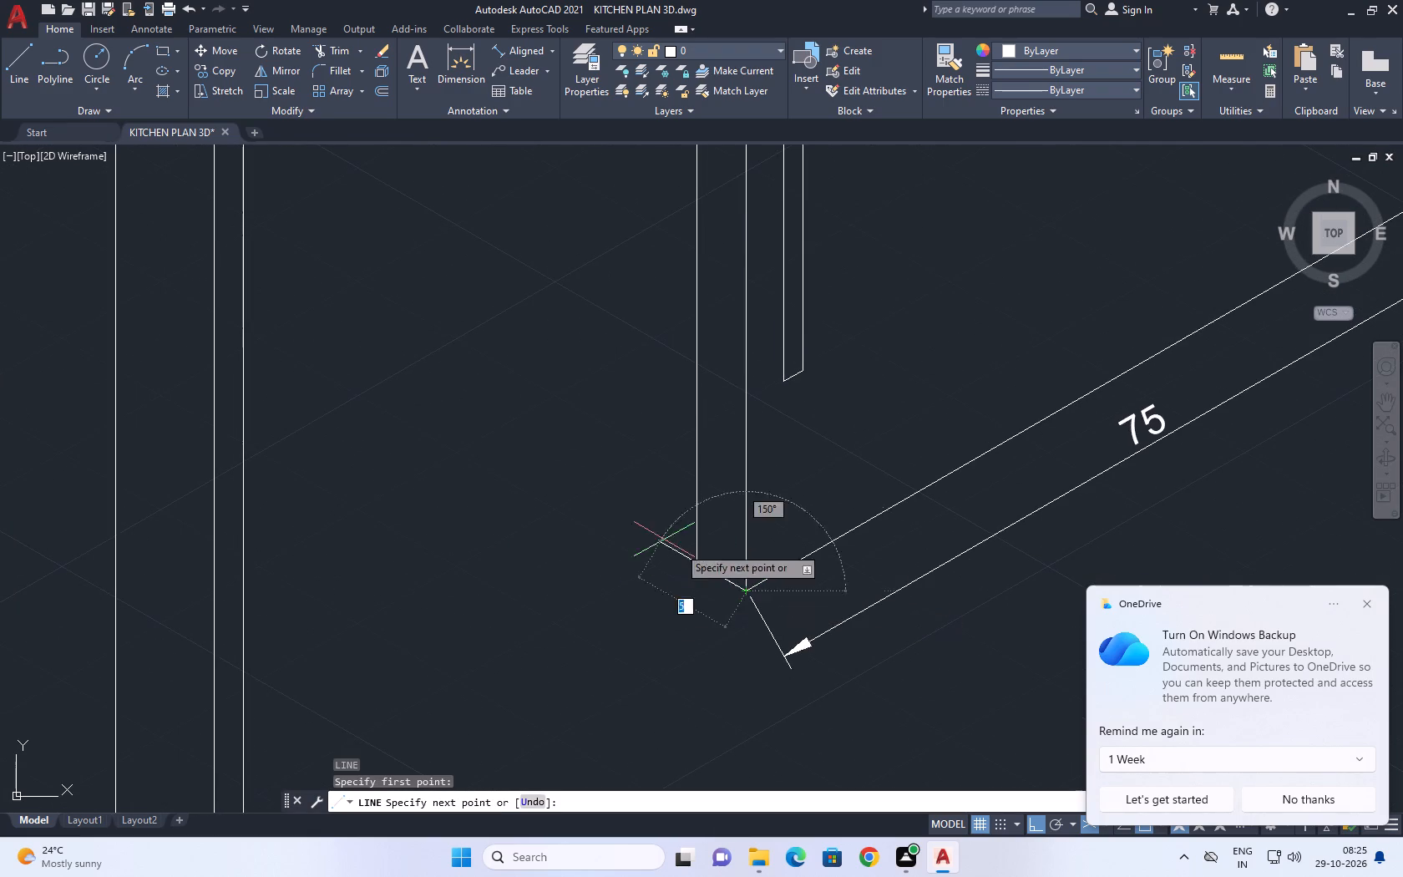
pyautogui.scroll(-4, 336, 427)
pyautogui.scroll(2, 301, 397)
pyautogui.click(224, 353)
pyautogui.press('Escape')
# Trim the two inner side-panel verticals below the new bottom line and the bottom line's end beyond the panel verticals.
pyautogui.moveTo(443, 460); pyautogui.dragTo(447, 464, button='middle')
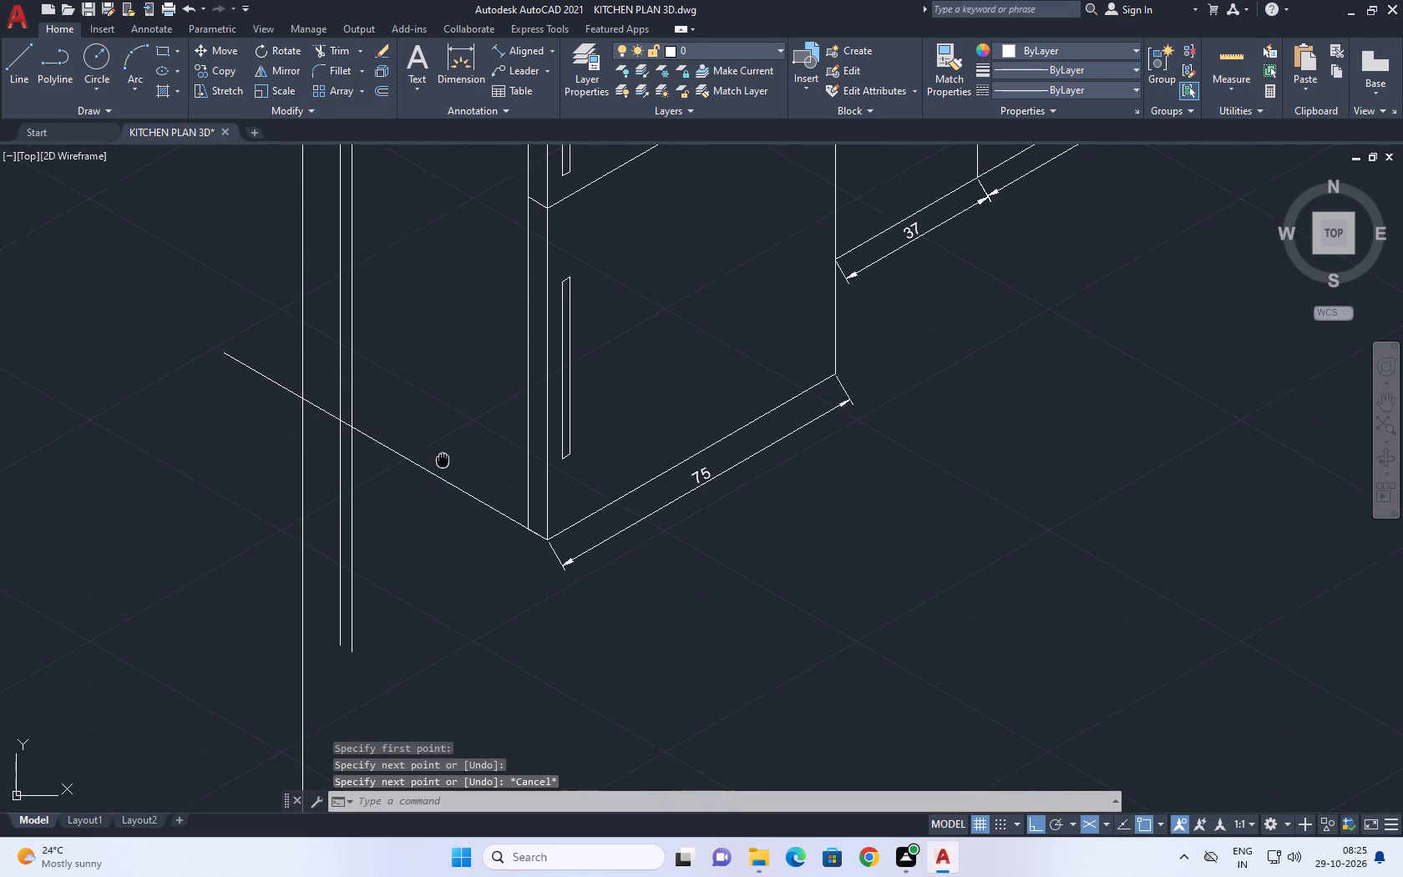
pyautogui.moveTo(447, 464); pyautogui.dragTo(556, 520, button='middle')
pyautogui.write('tr')
pyautogui.press('space')
pyautogui.click(465, 589)
pyautogui.click(453, 565)
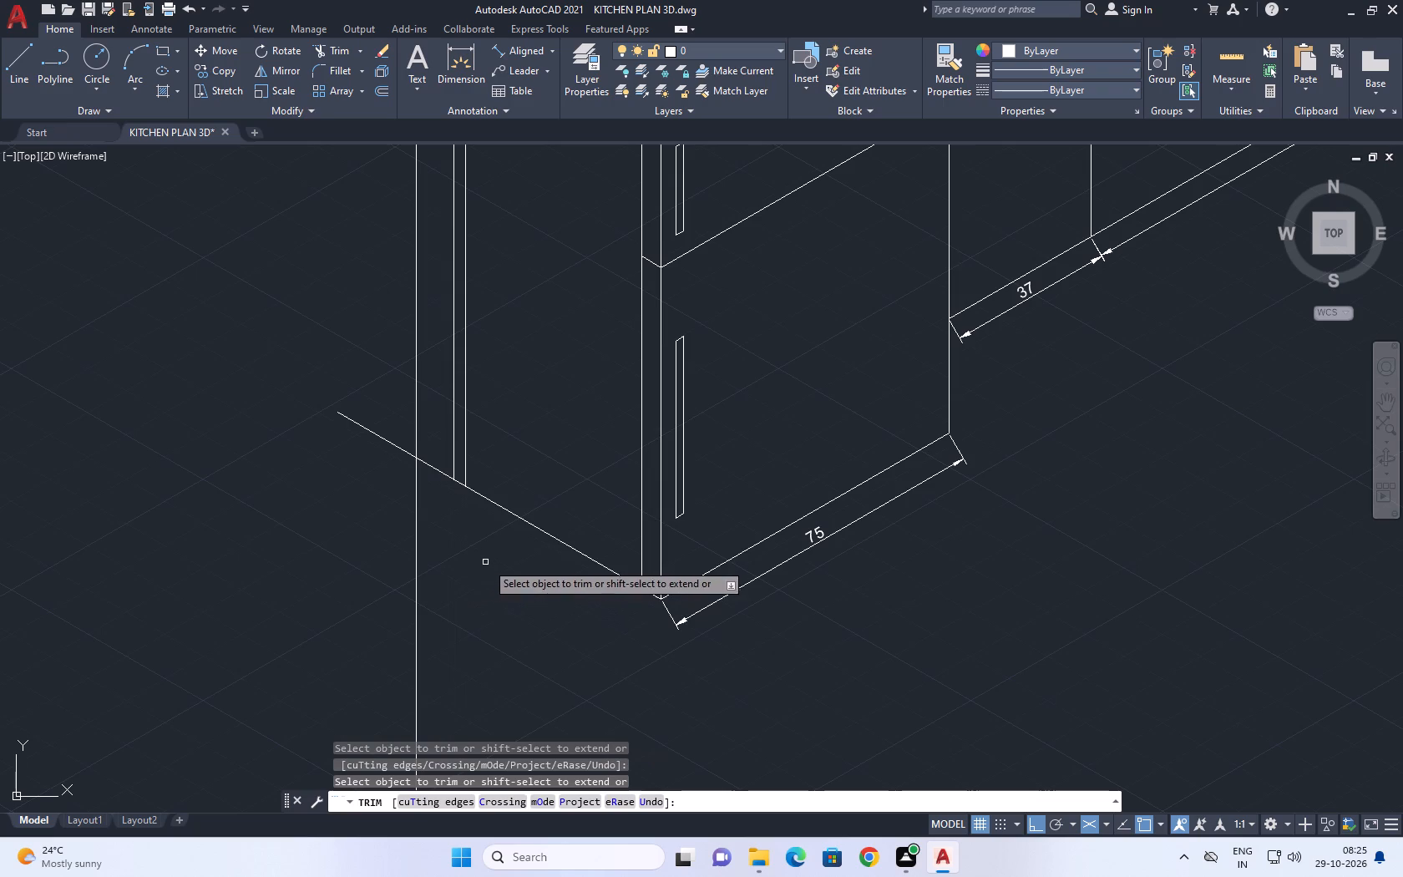
pyautogui.click(439, 473)
pyautogui.click(401, 444)
pyautogui.click(387, 459)
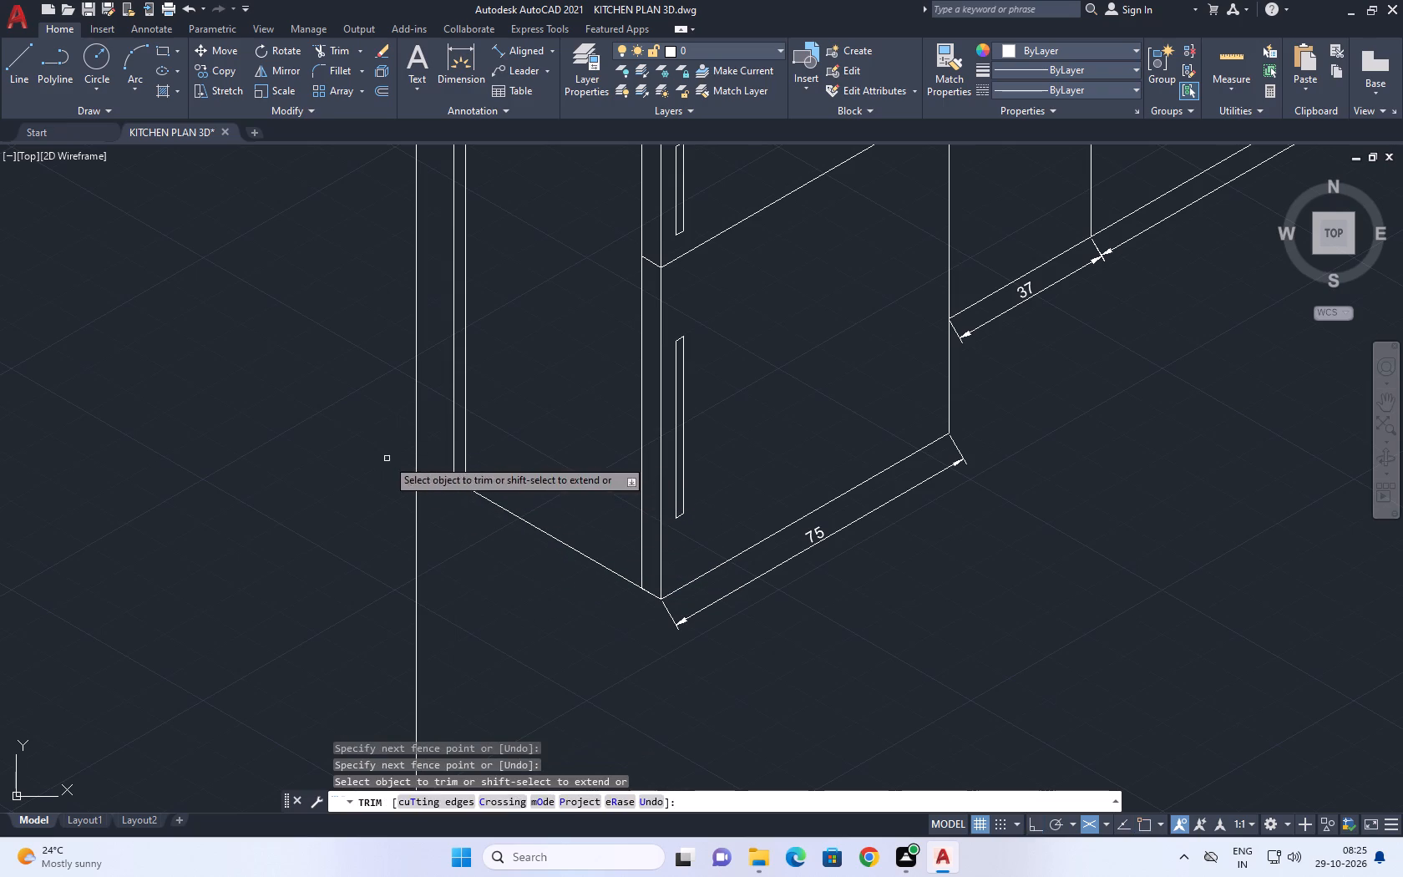
pyautogui.press('Escape')
# Extend the refrigerator's bottom side line back to the outermost vertical of the side panel.
pyautogui.scroll(-2, 585, 525)
pyautogui.moveTo(514, 513); pyautogui.dragTo(555, 551, button='middle')
pyautogui.press('w')
pyautogui.press('Escape')
pyautogui.write('ex')
pyautogui.press('space')
pyautogui.click(593, 557)
pyautogui.press('Escape')
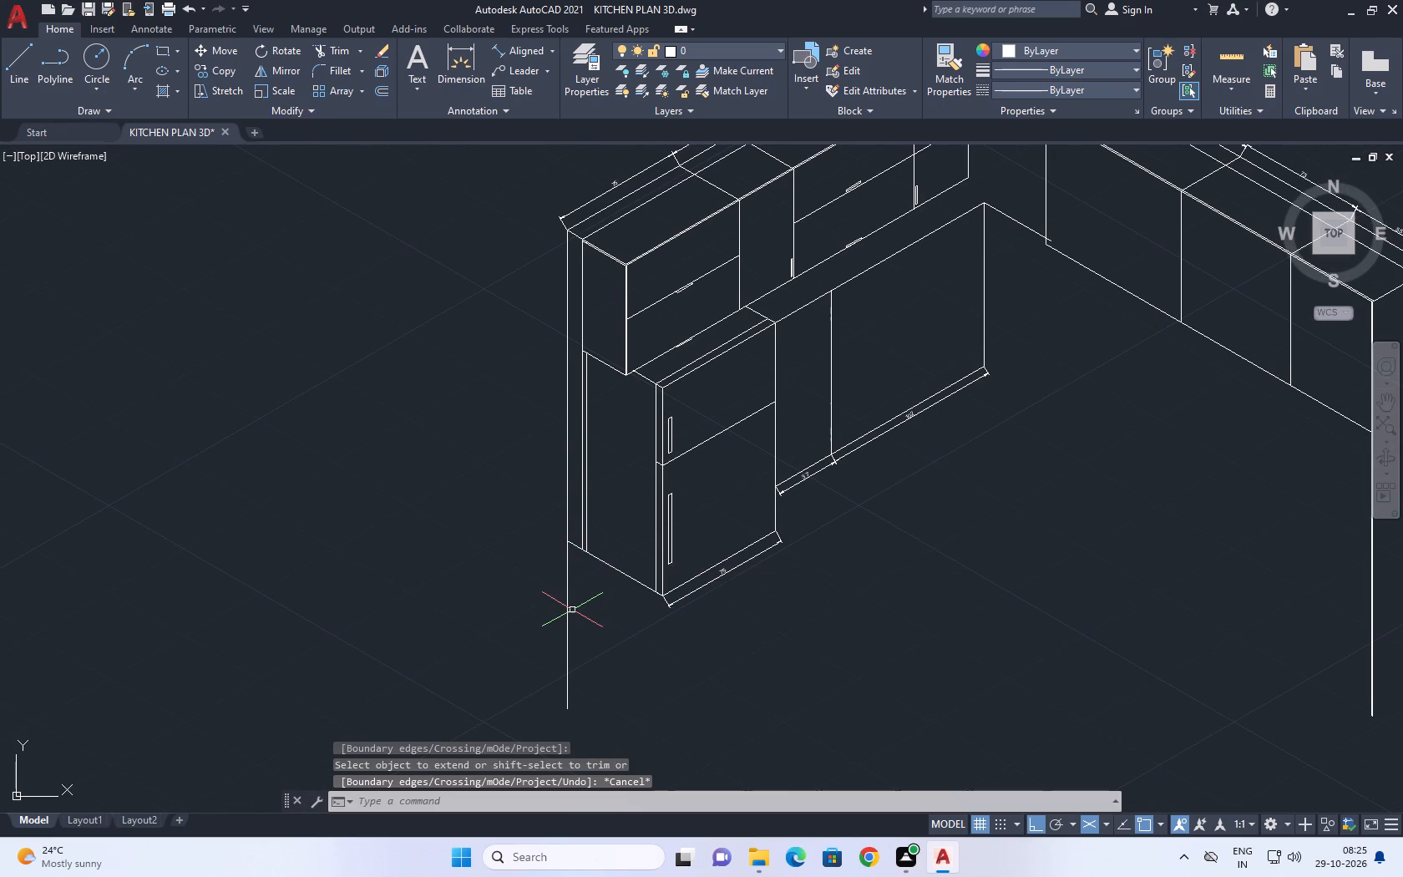
# Trim the outermost side-panel vertical where it overhangs below the bottom side line.
pyautogui.press('t')
pyautogui.press('r')
pyautogui.press('space')
pyautogui.moveTo(592, 628); pyautogui.dragTo(563, 605)
pyautogui.click(520, 564)
pyautogui.press('Escape')
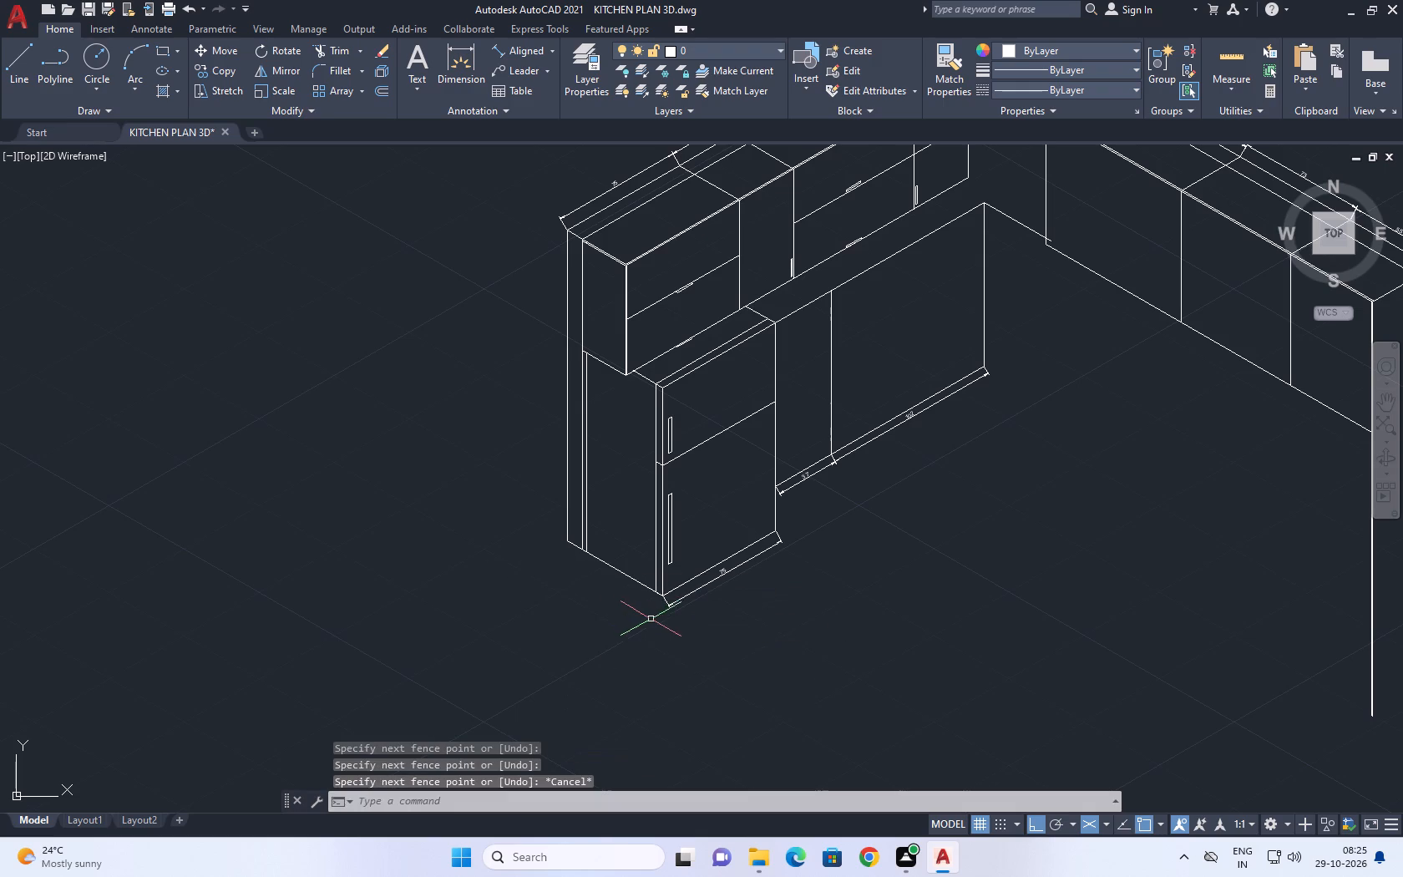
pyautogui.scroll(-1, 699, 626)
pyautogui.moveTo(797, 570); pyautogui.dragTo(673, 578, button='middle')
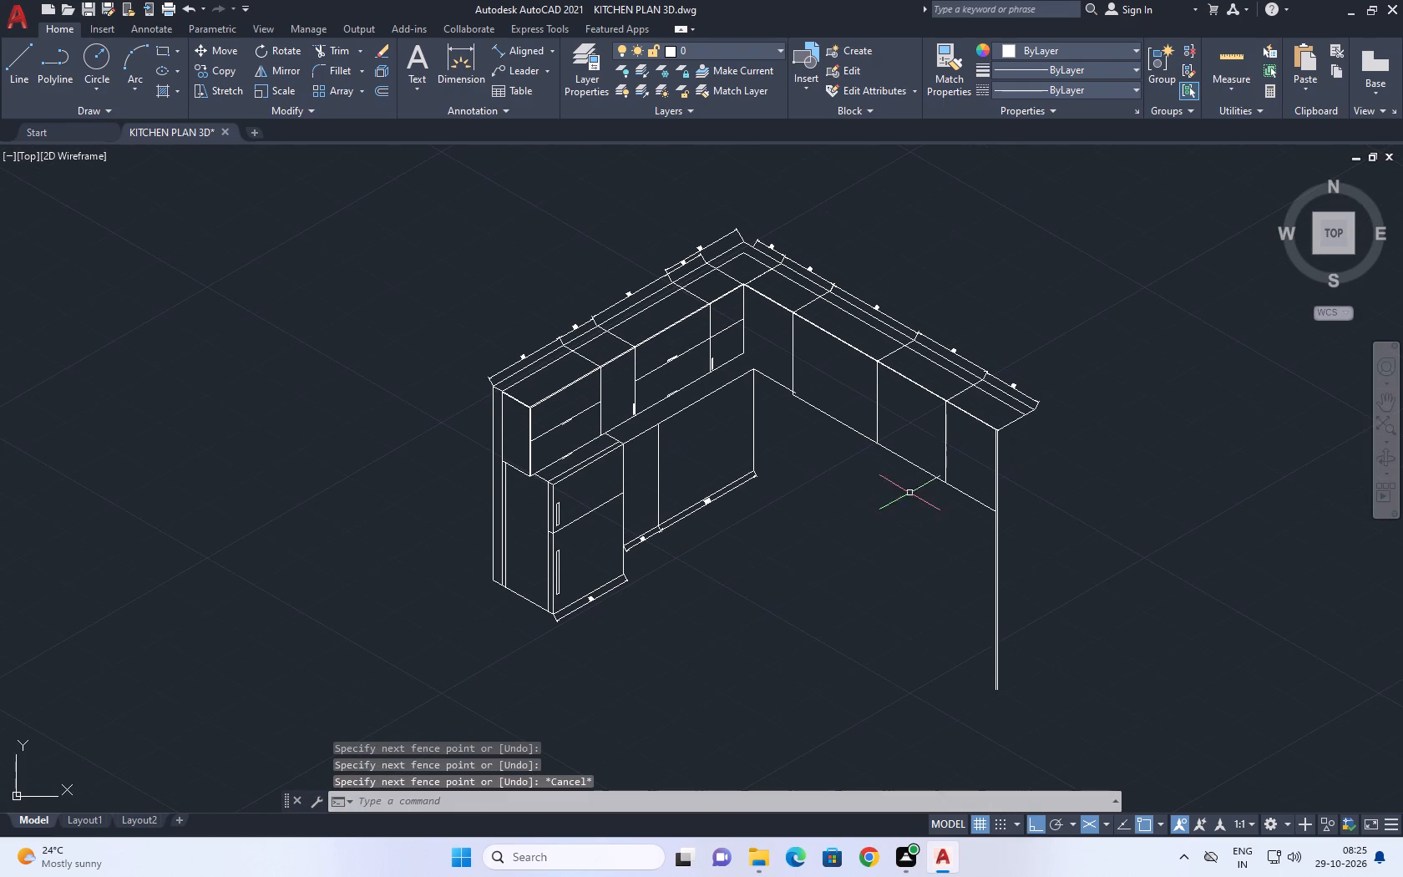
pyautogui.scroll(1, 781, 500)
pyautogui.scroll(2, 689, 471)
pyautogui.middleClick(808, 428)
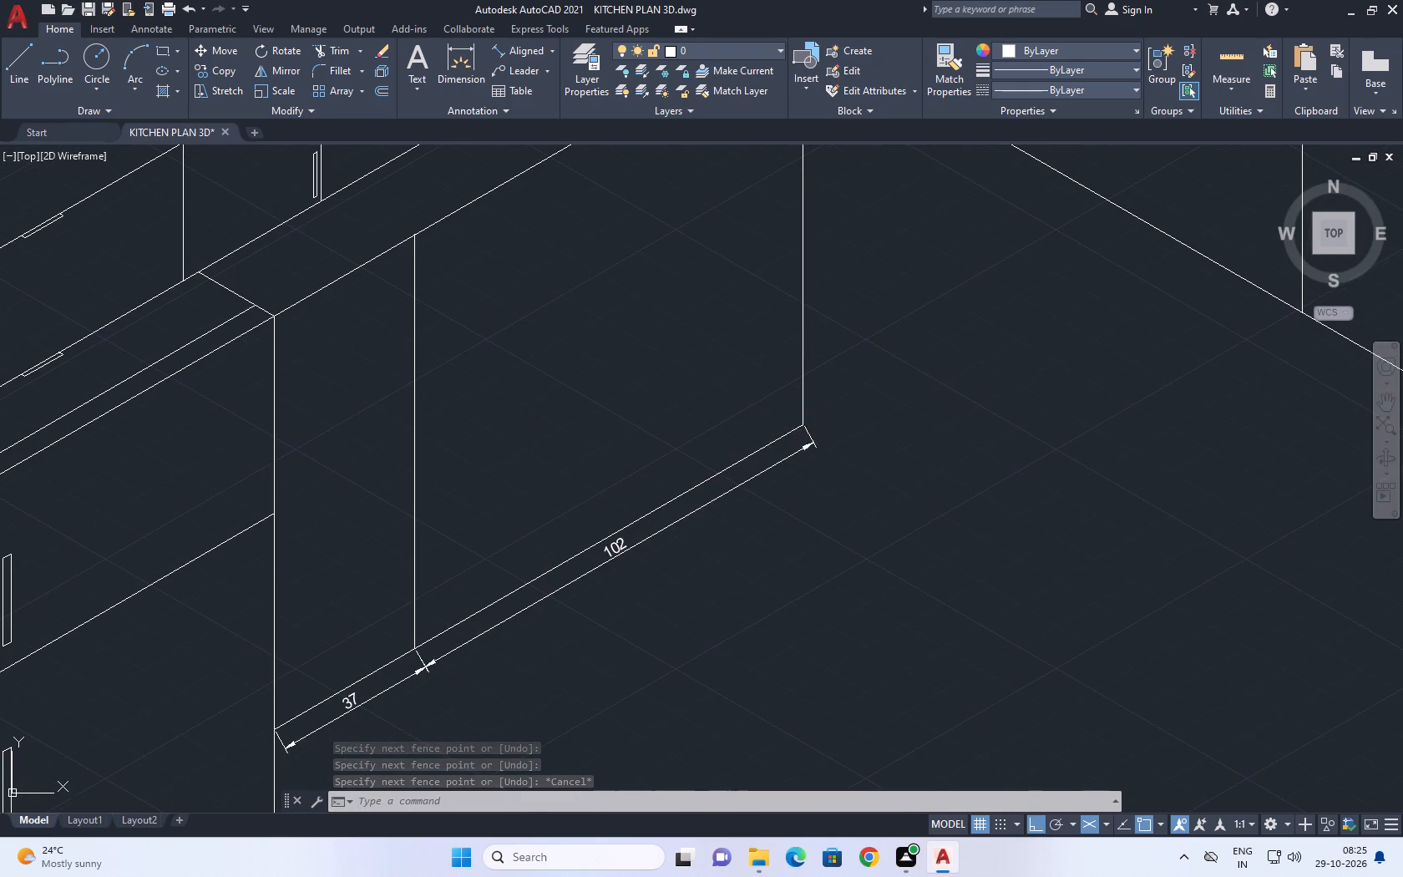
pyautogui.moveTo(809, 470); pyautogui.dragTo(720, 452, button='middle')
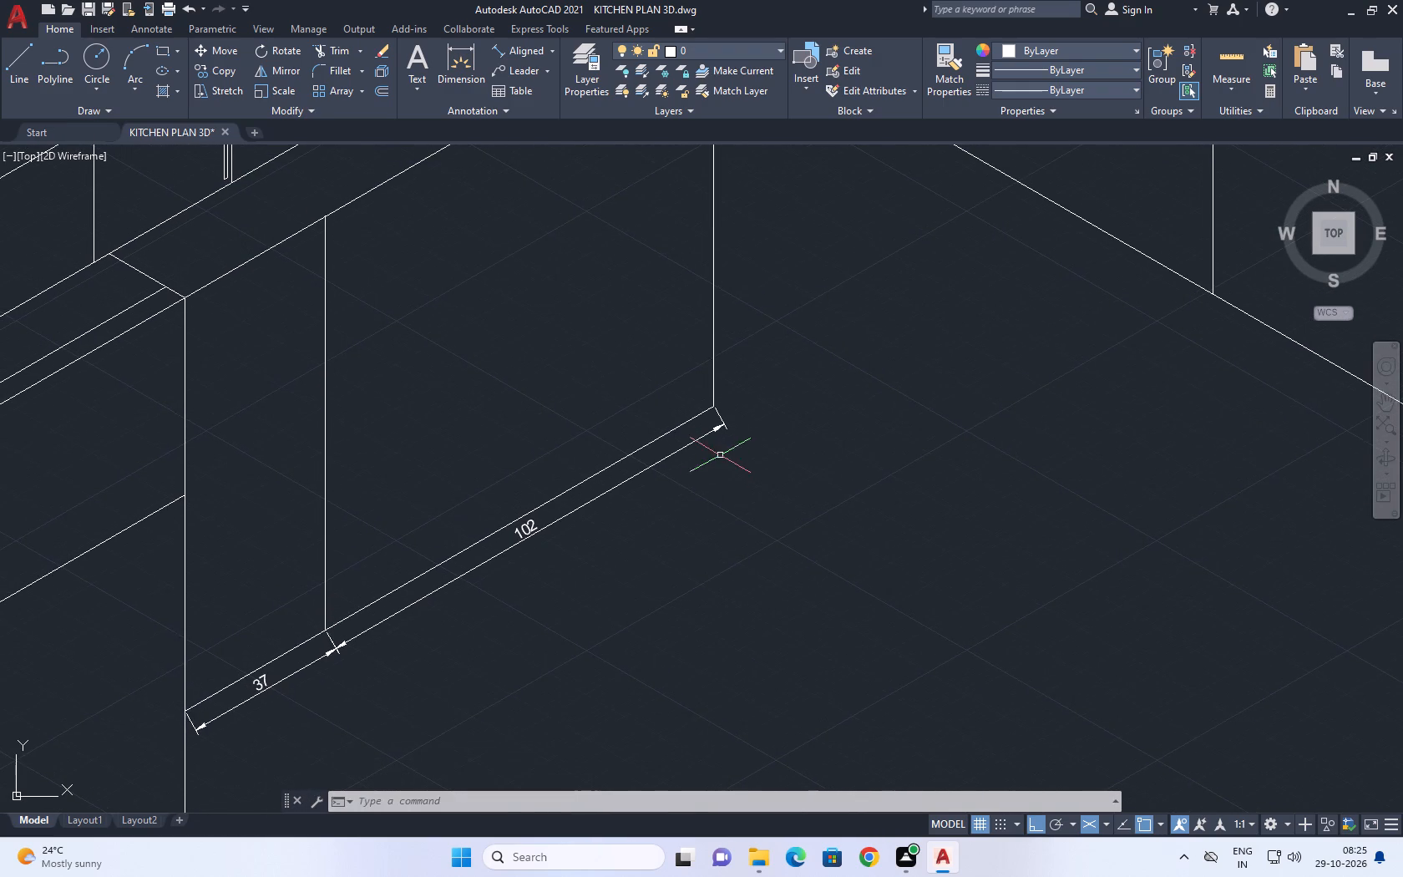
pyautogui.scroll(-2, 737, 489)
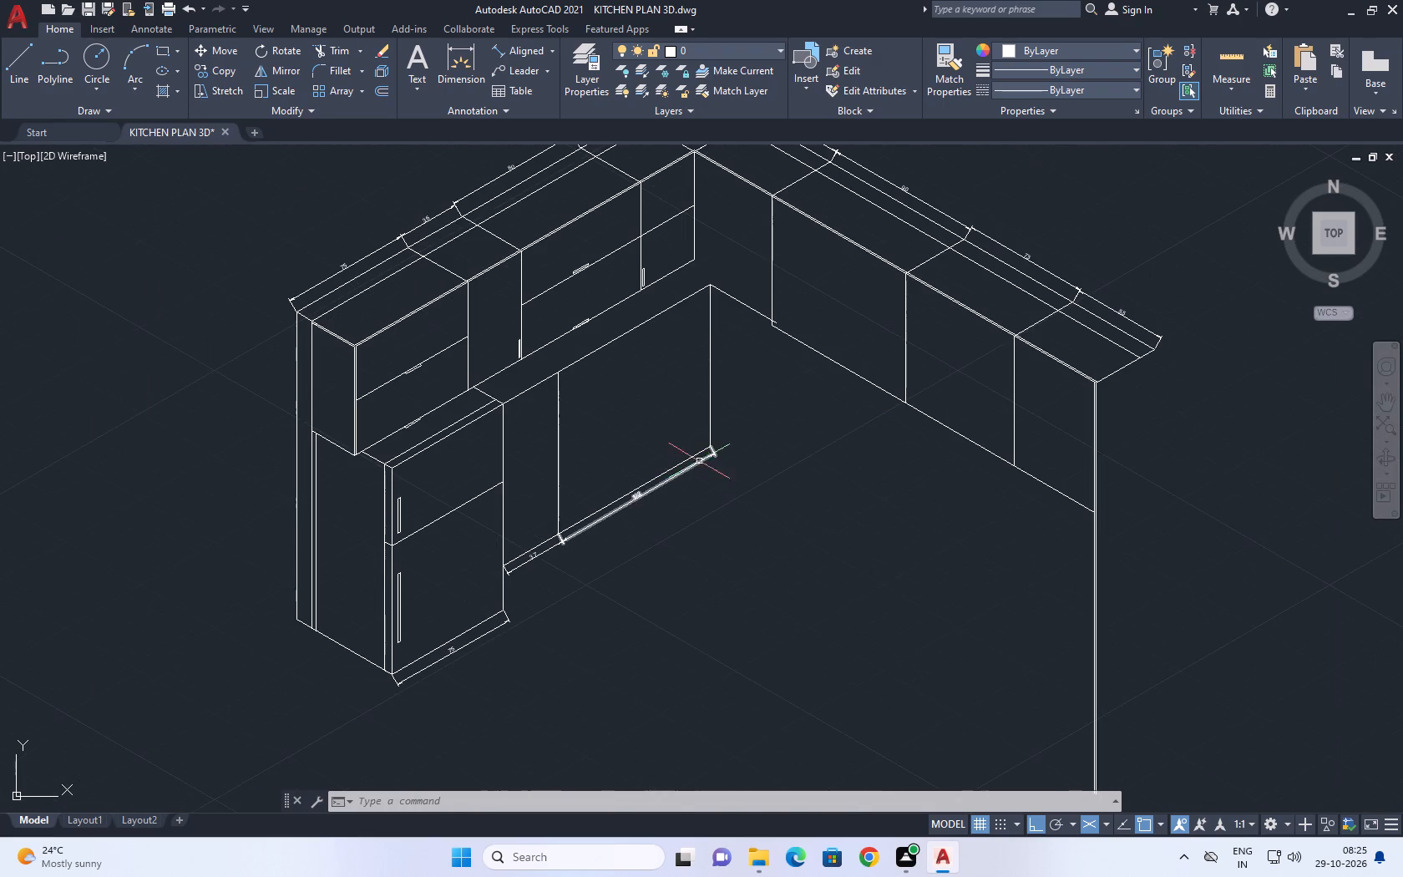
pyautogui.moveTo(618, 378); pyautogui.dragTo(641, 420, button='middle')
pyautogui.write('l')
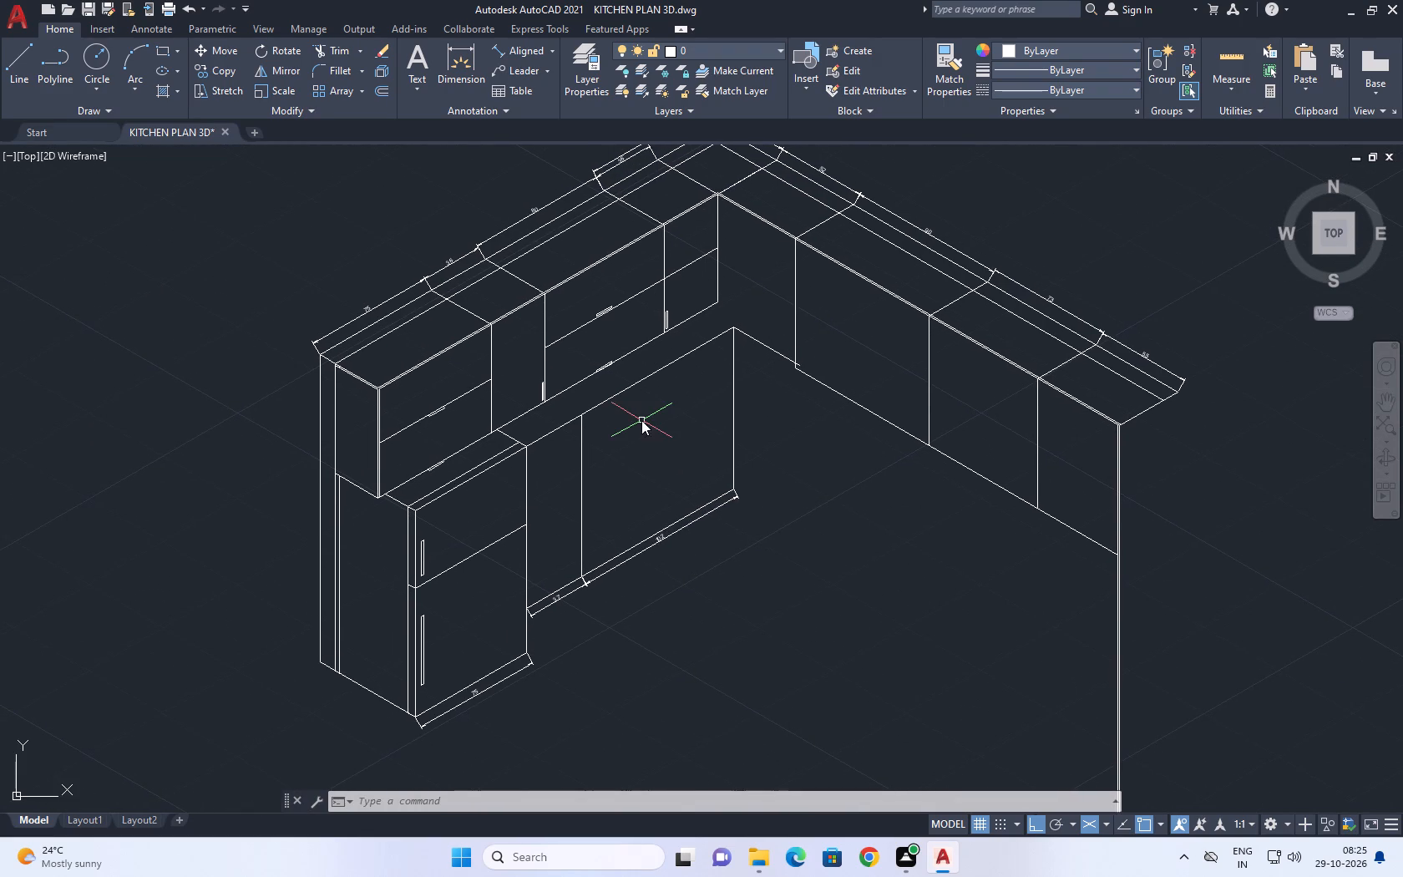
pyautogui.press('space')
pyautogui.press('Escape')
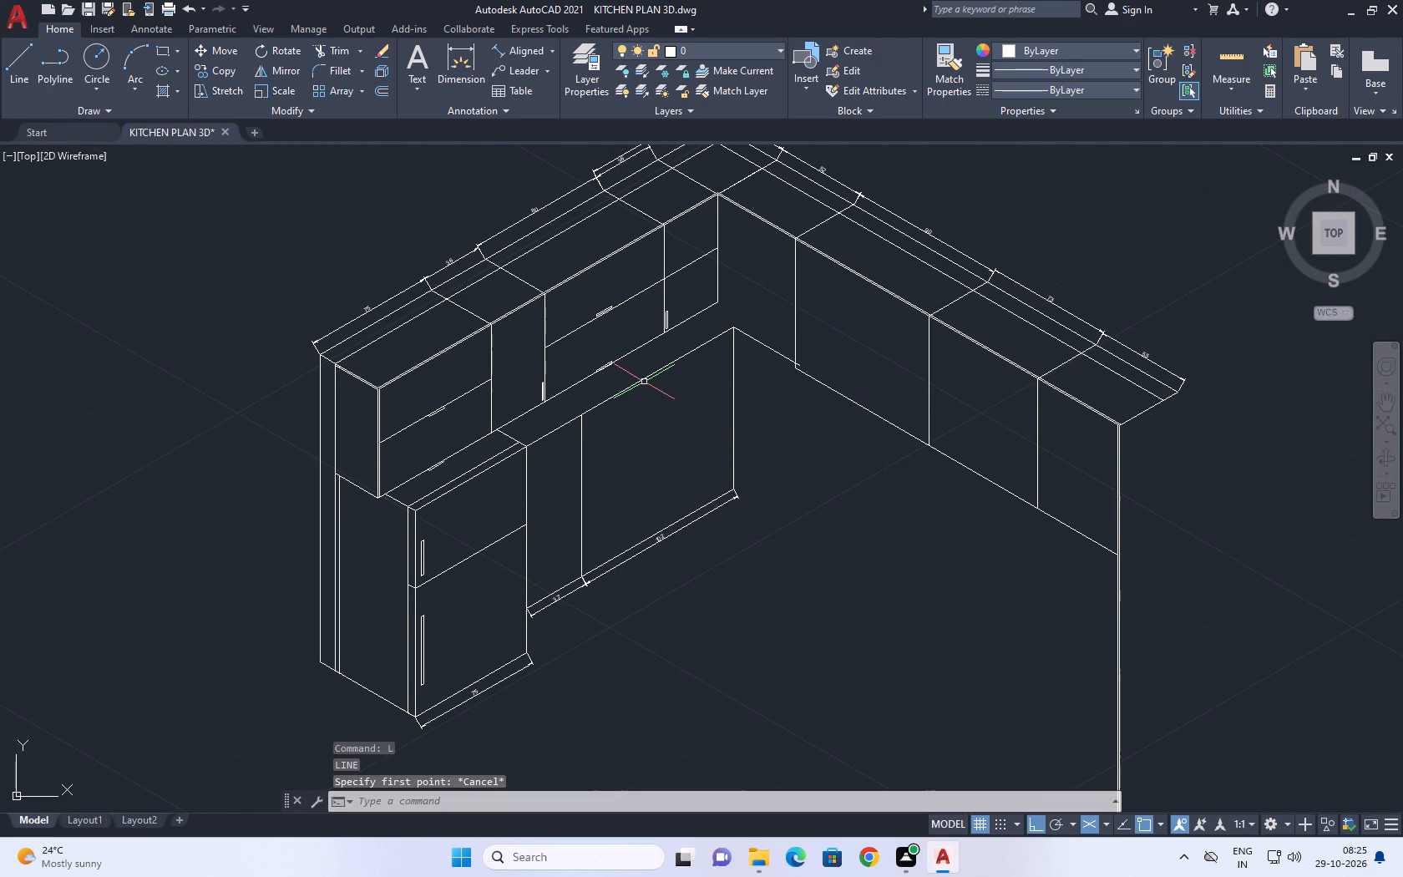
# Draw a line along the upper line from the top of the first vertical panel line to the corner.
pyautogui.press('l')
pyautogui.press('space')
pyautogui.moveTo(585, 414); pyautogui.dragTo(601, 409)
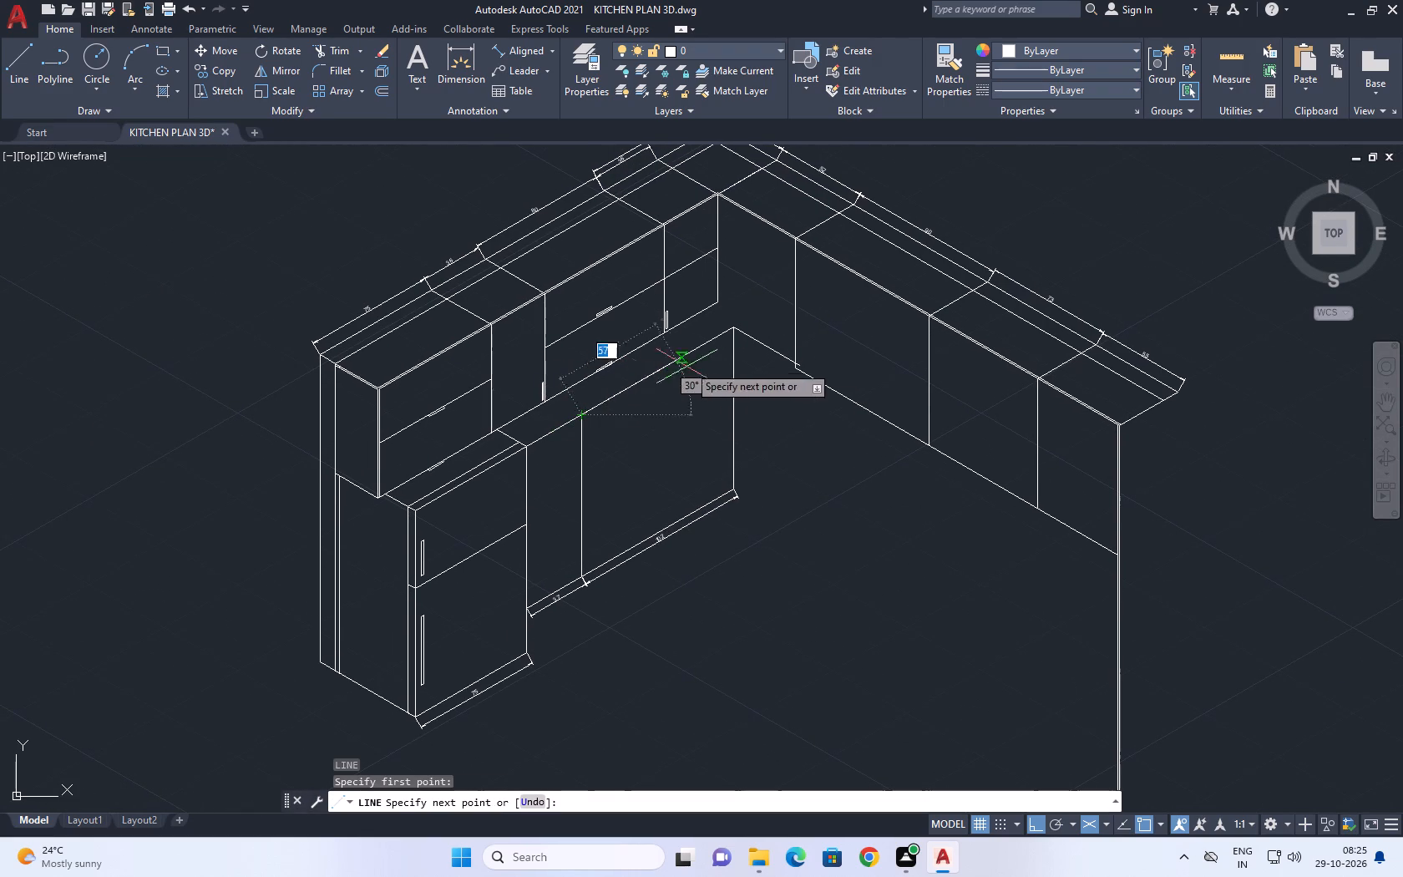
pyautogui.click(731, 331)
pyautogui.press('Escape')
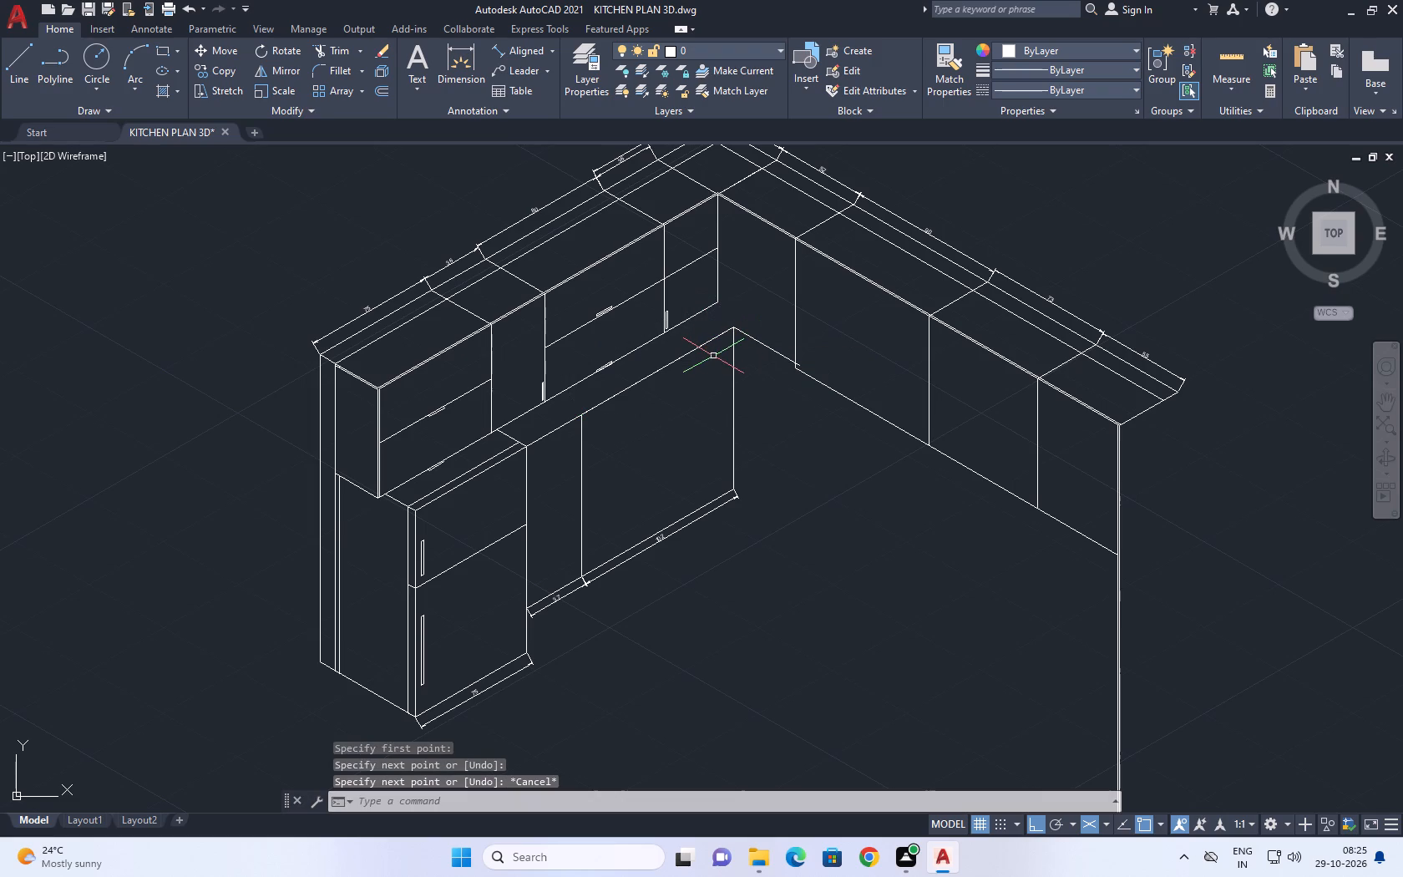
# Draw a vertical line from the midpoint of the new upper segment down past the lower line, using the right isoplane.
pyautogui.press('l')
pyautogui.press('space')
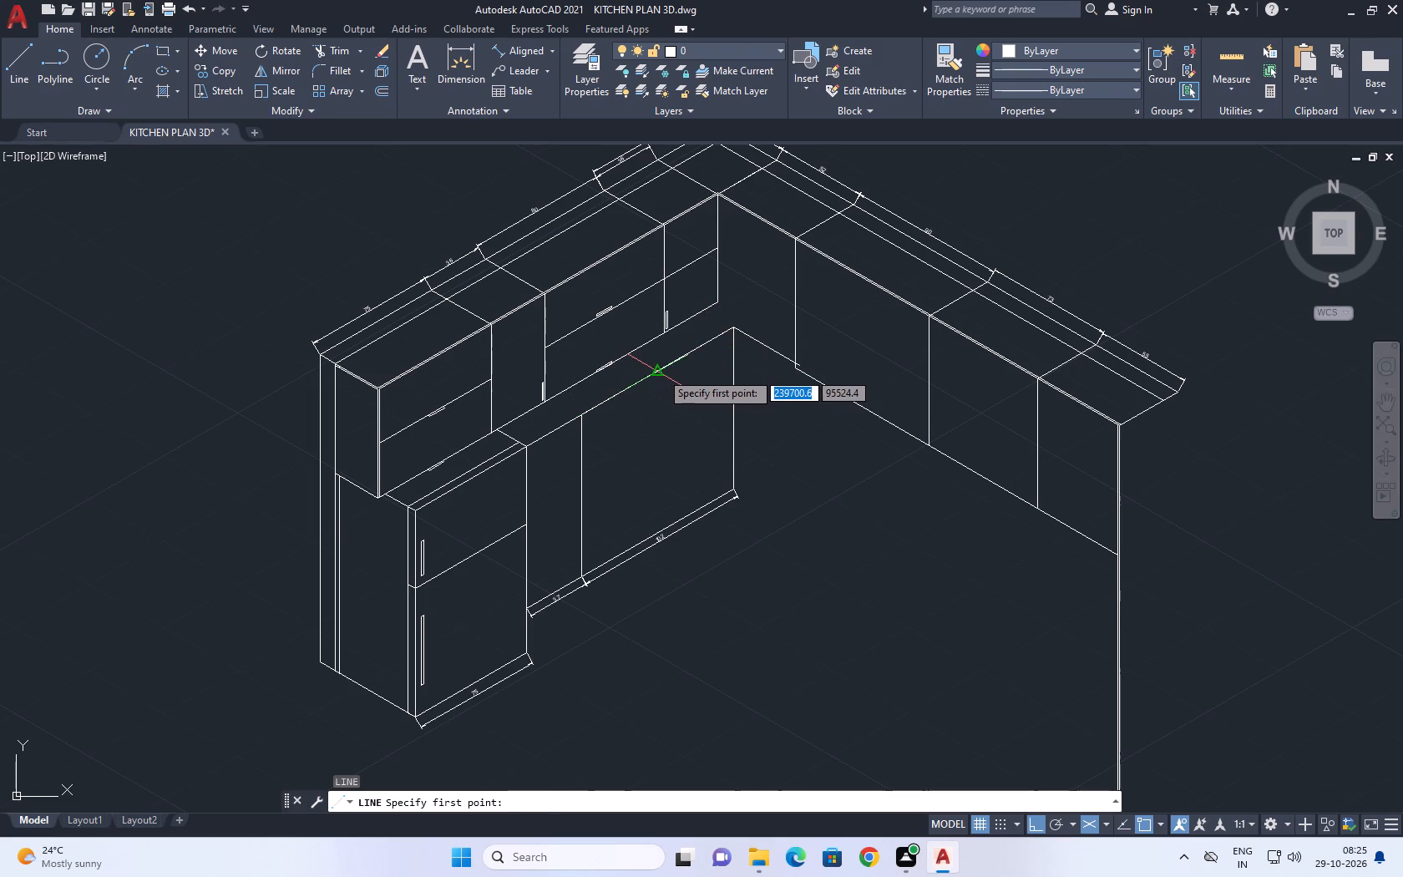
pyautogui.click(661, 372)
pyautogui.scroll(2, 646, 533)
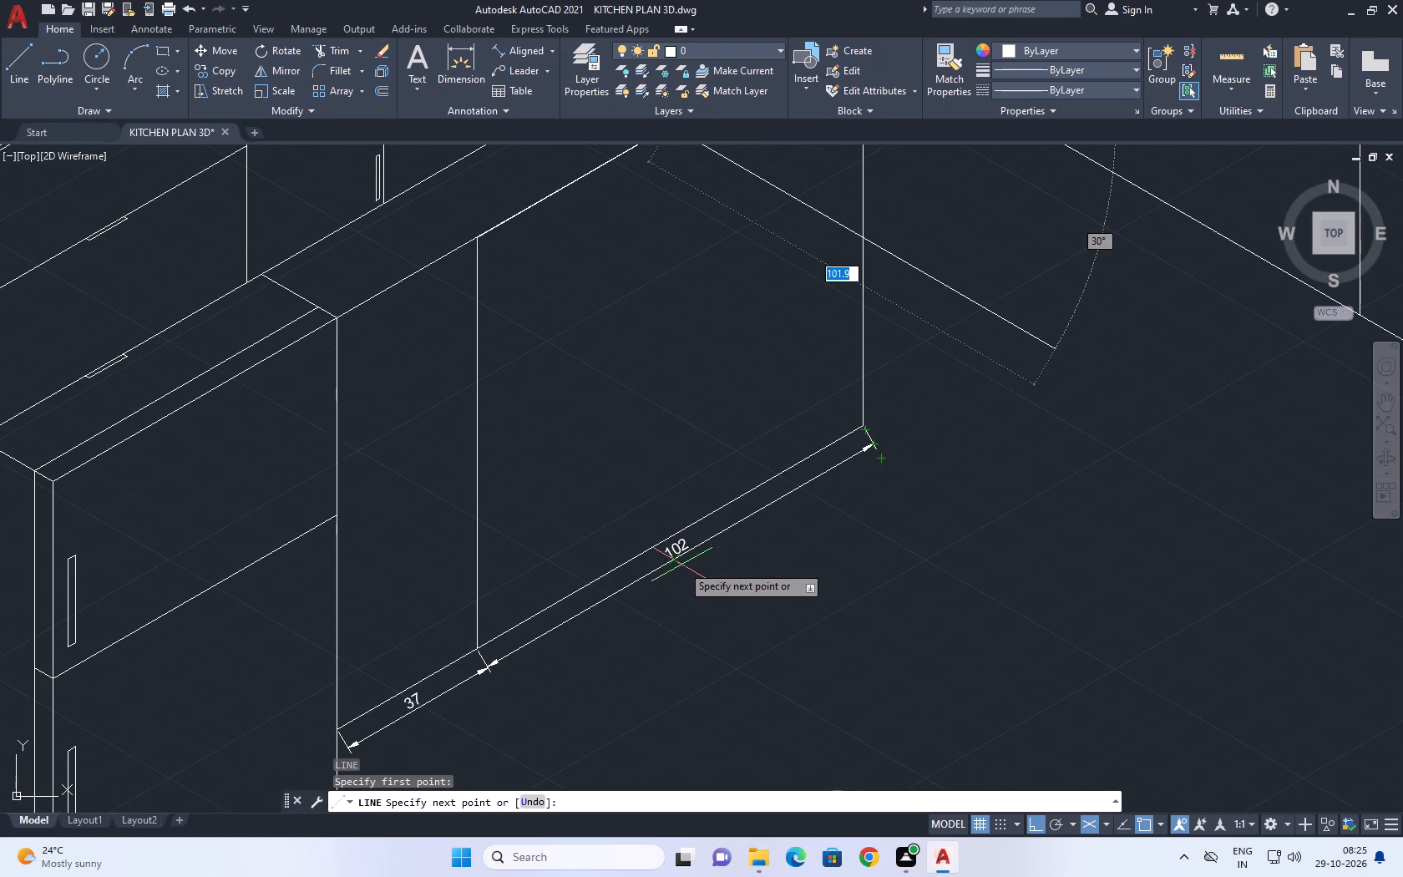
pyautogui.press('F5')
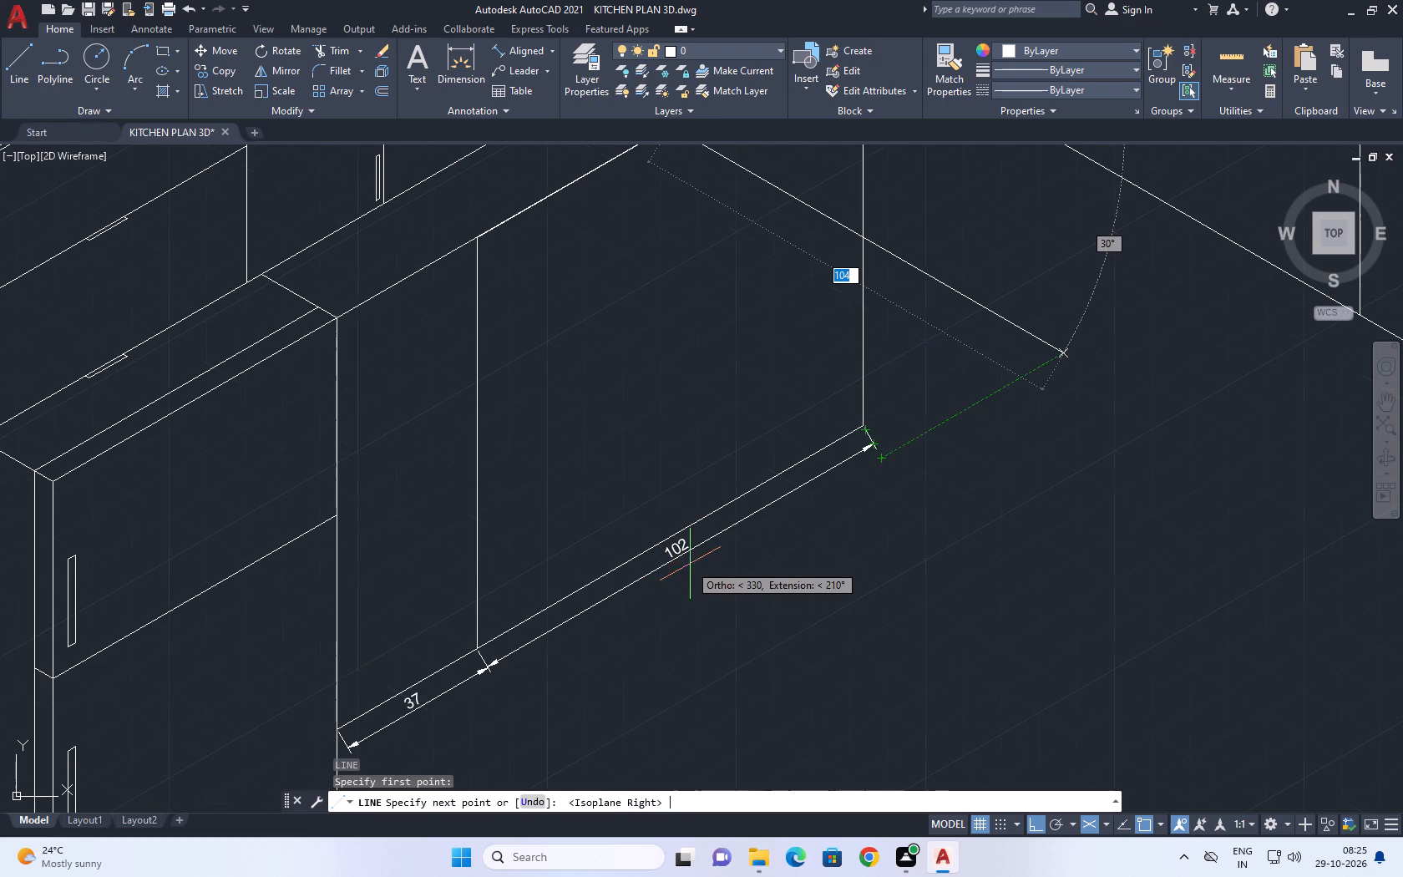
pyautogui.click(654, 633)
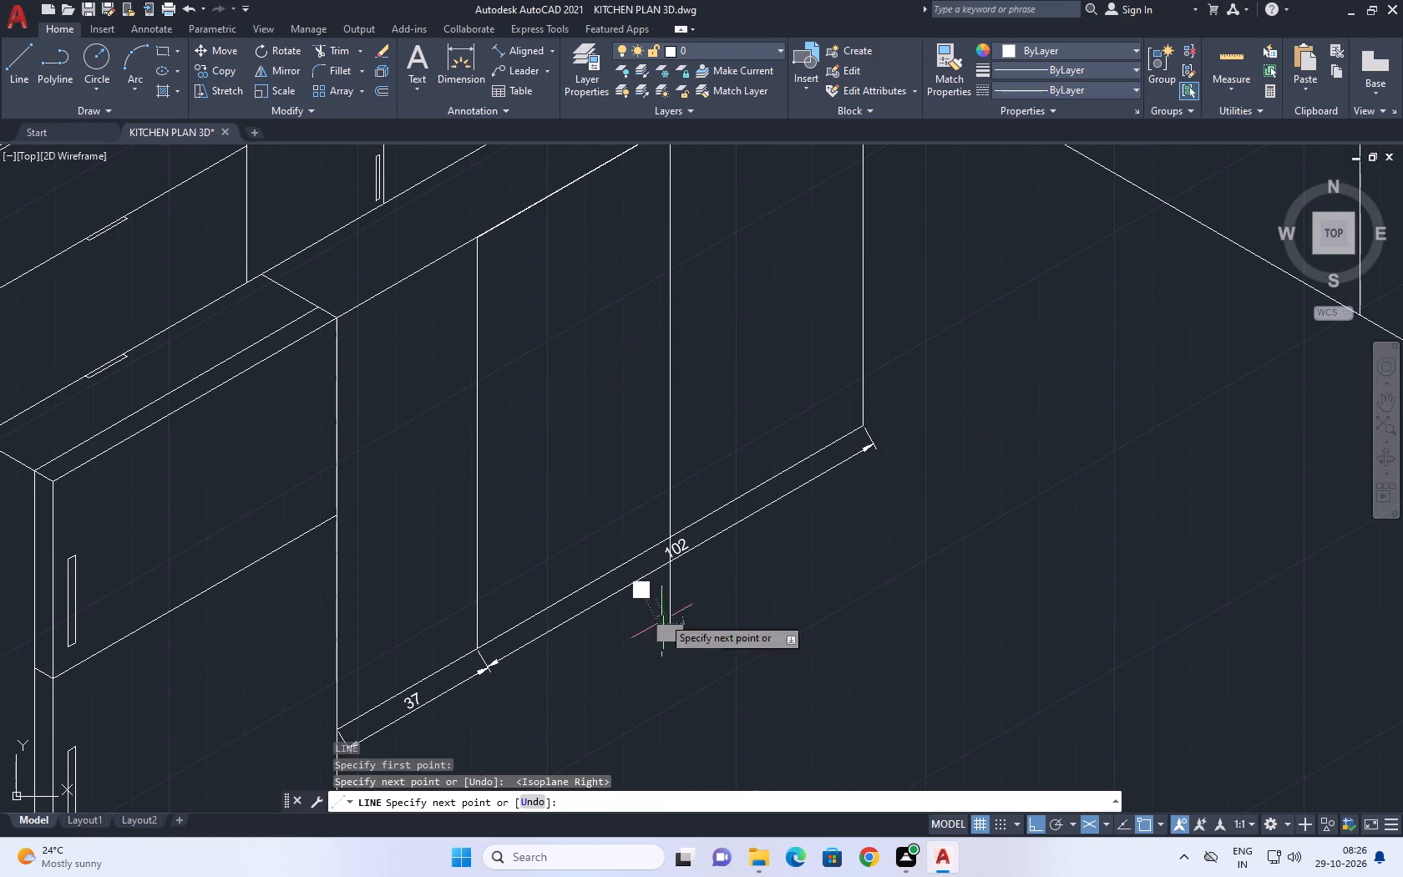
pyautogui.press('Escape')
# Trim the middle vertical line's overhang below the lower line.
pyautogui.press('t')
pyautogui.press('r')
pyautogui.press('space')
pyautogui.scroll(1, 674, 572)
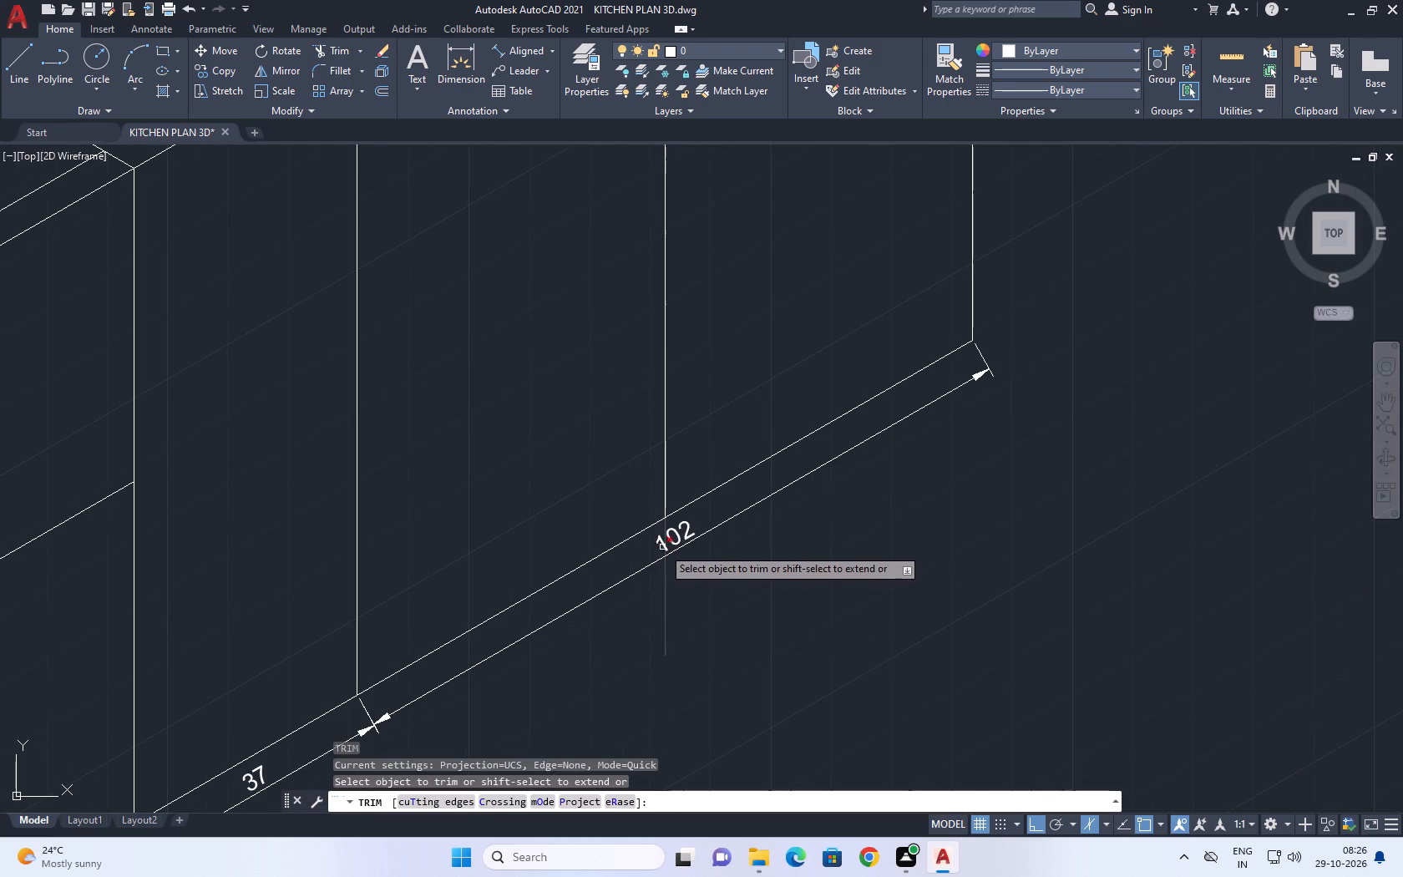
pyautogui.click(664, 540)
pyautogui.press('Escape')
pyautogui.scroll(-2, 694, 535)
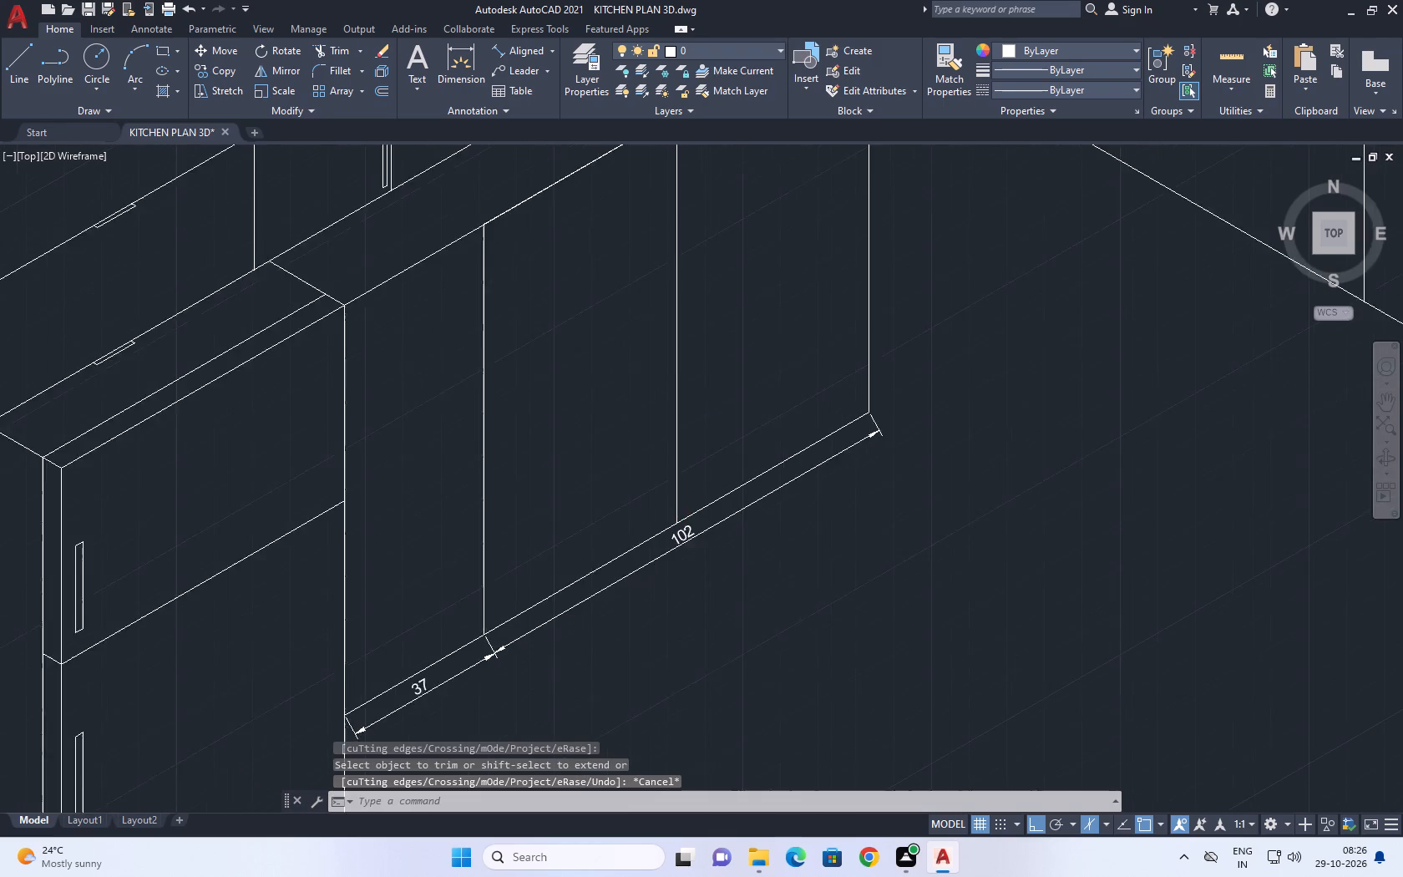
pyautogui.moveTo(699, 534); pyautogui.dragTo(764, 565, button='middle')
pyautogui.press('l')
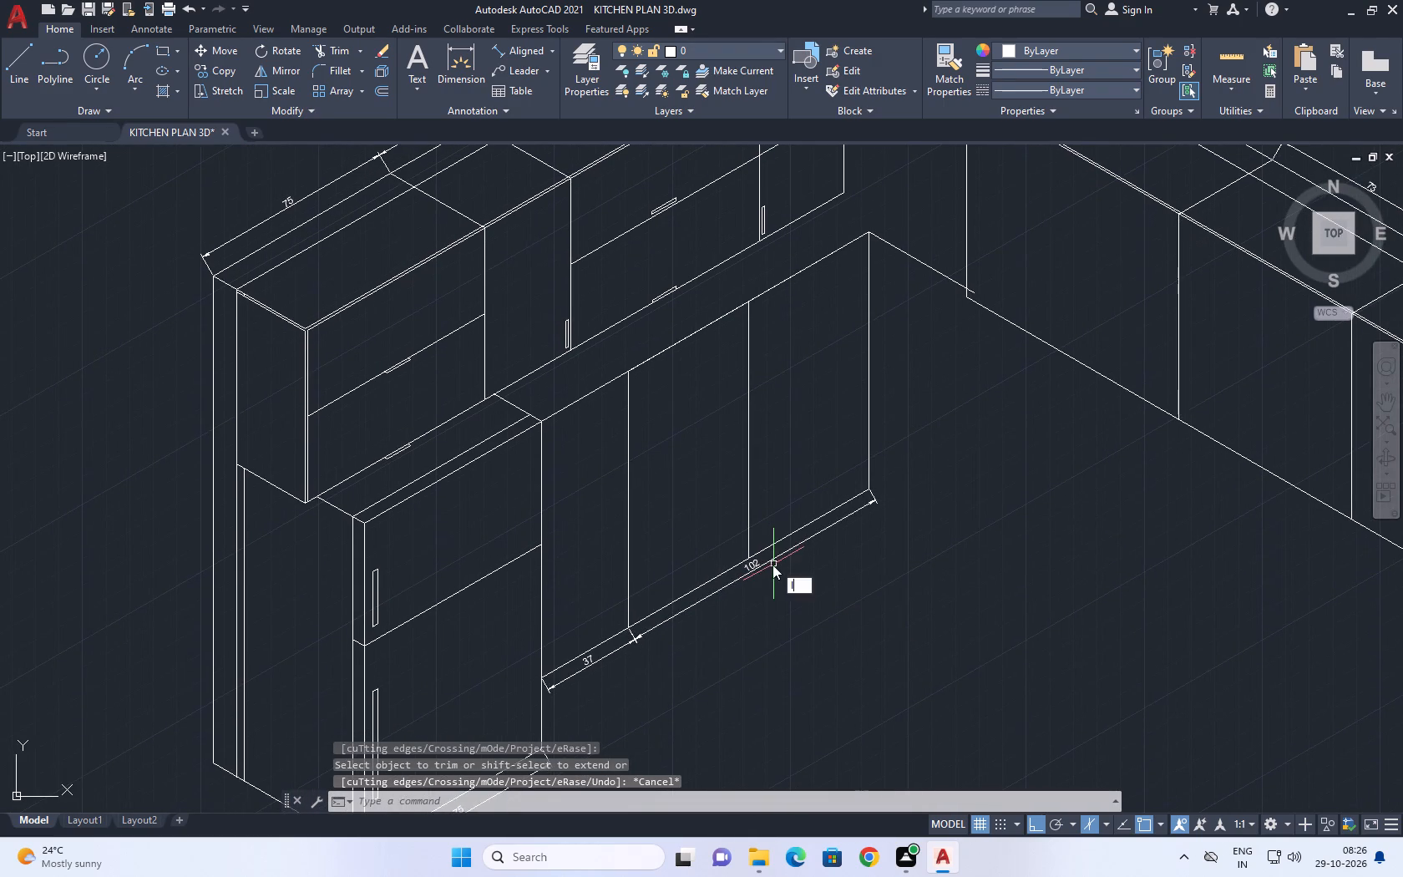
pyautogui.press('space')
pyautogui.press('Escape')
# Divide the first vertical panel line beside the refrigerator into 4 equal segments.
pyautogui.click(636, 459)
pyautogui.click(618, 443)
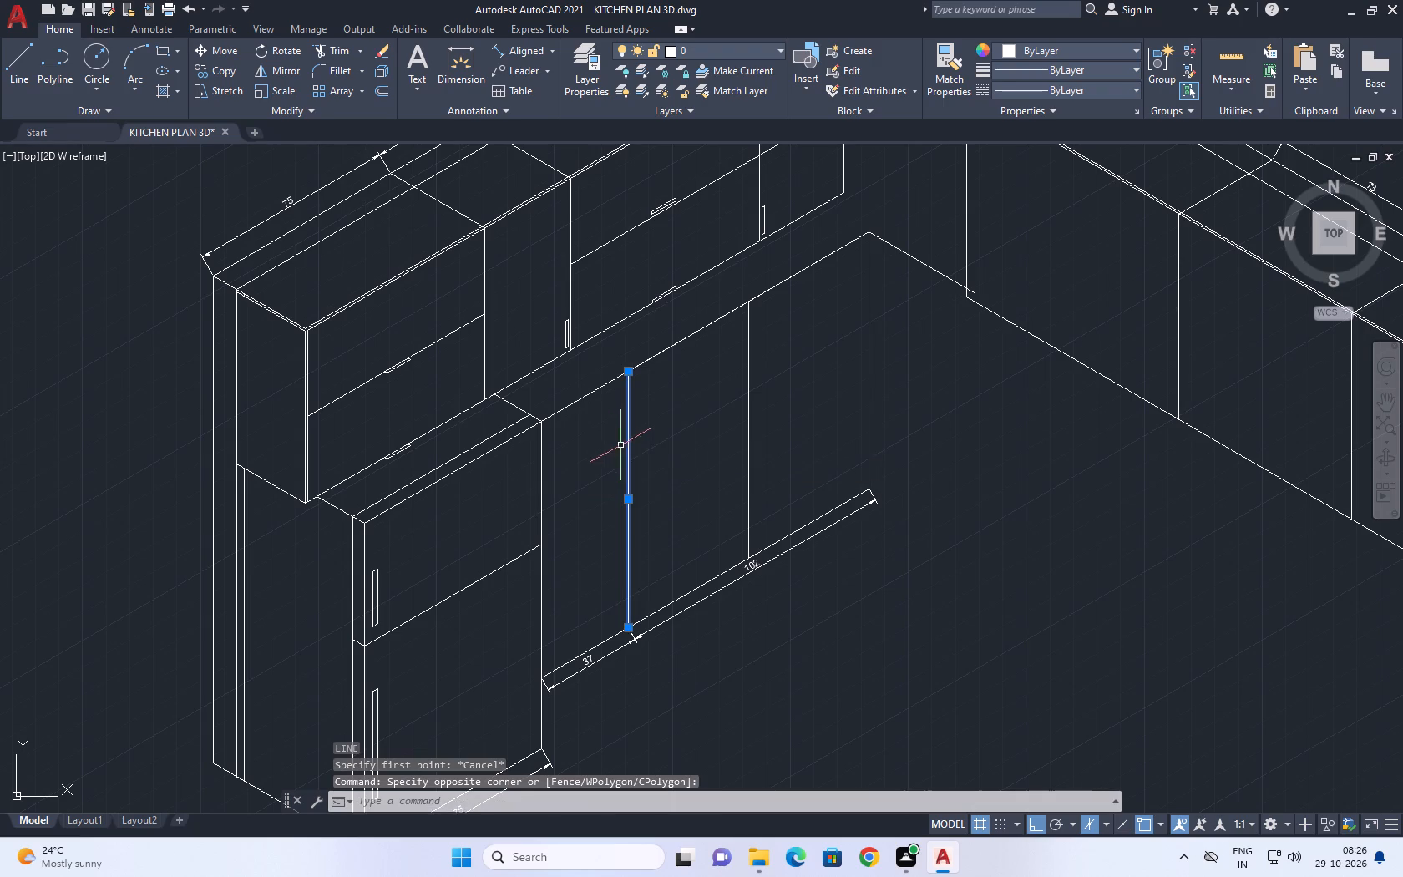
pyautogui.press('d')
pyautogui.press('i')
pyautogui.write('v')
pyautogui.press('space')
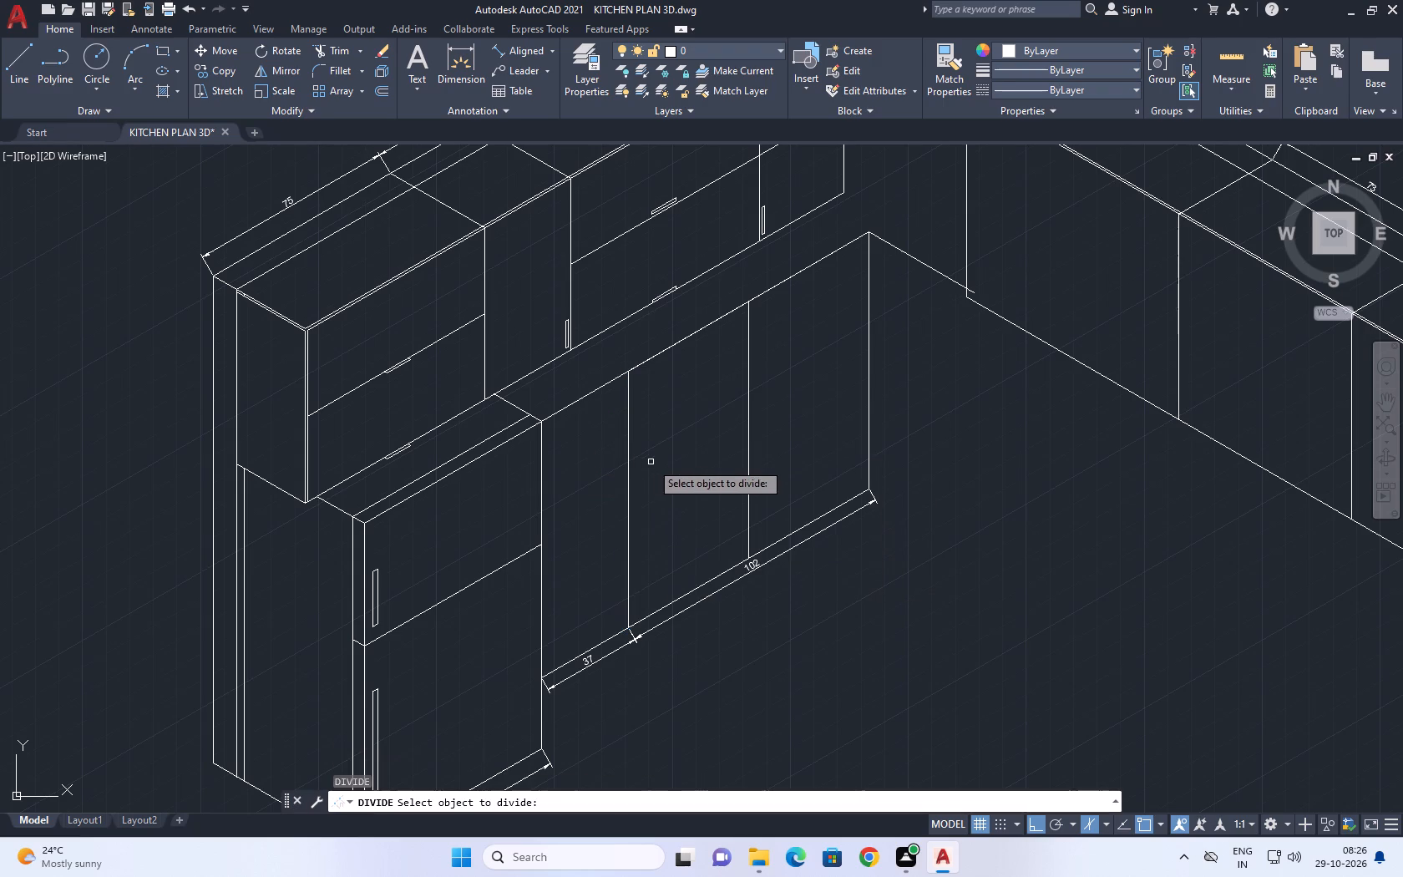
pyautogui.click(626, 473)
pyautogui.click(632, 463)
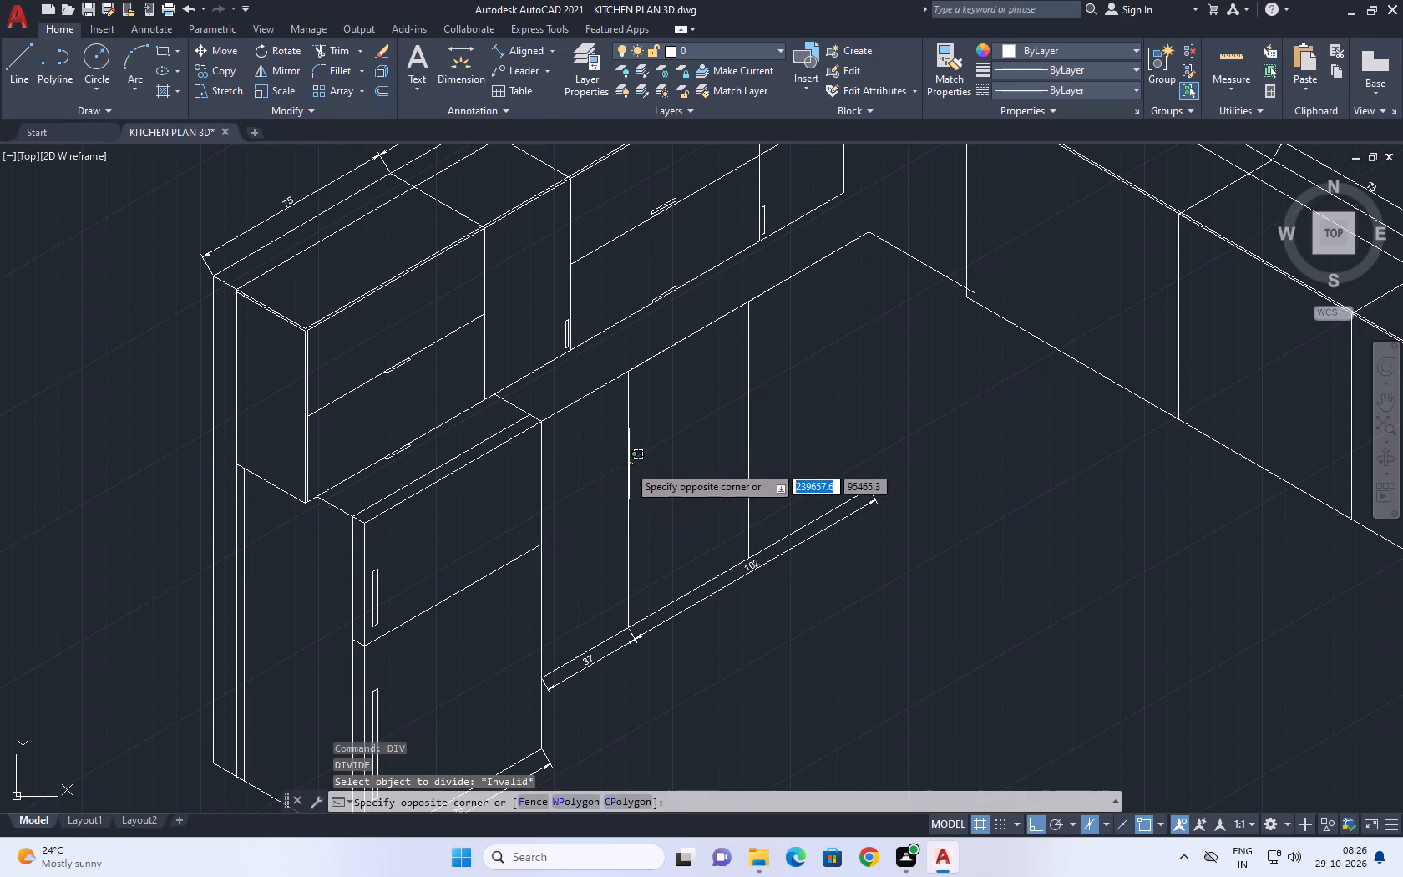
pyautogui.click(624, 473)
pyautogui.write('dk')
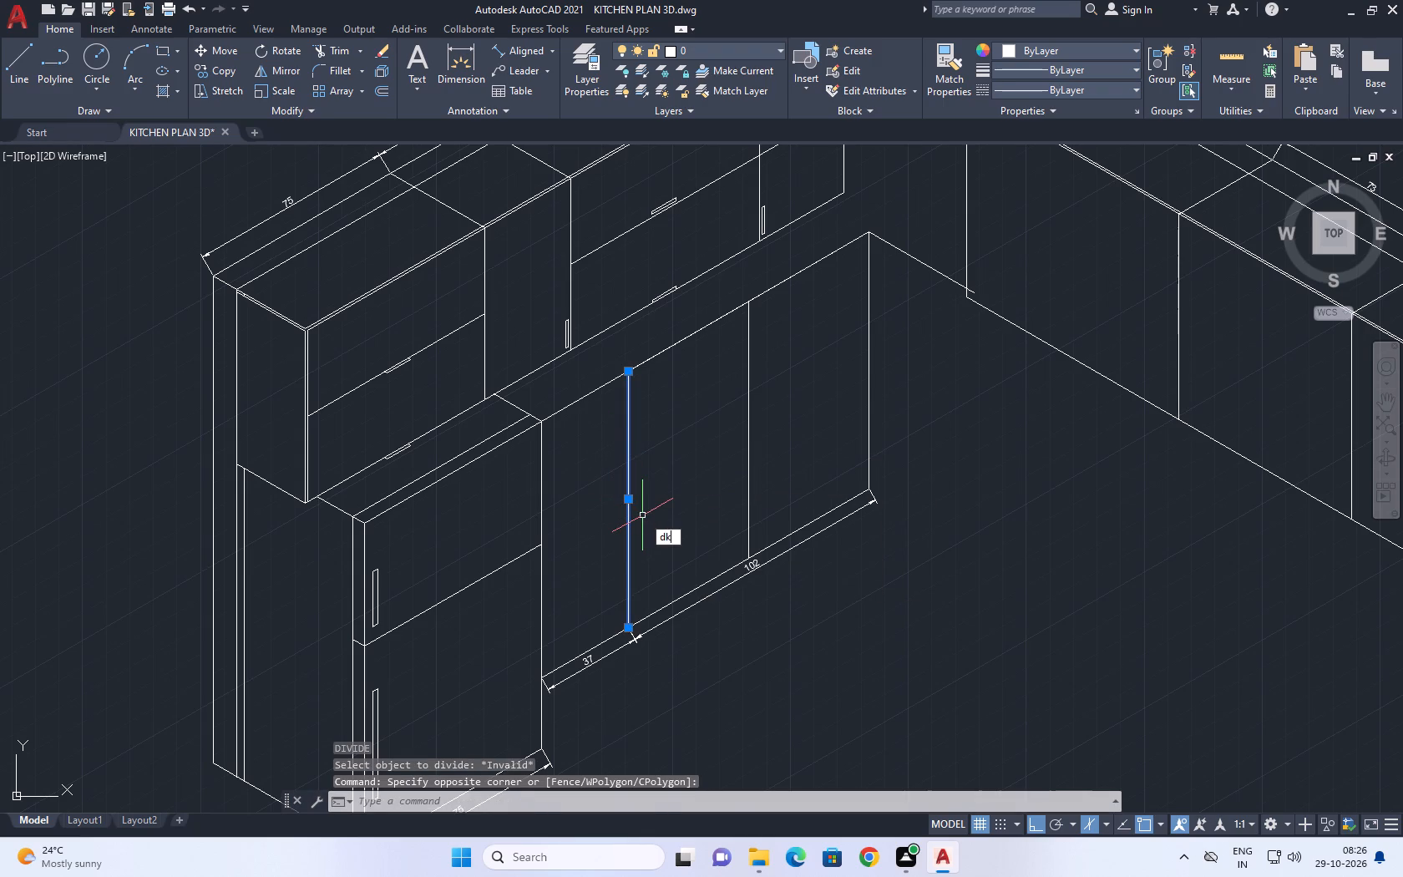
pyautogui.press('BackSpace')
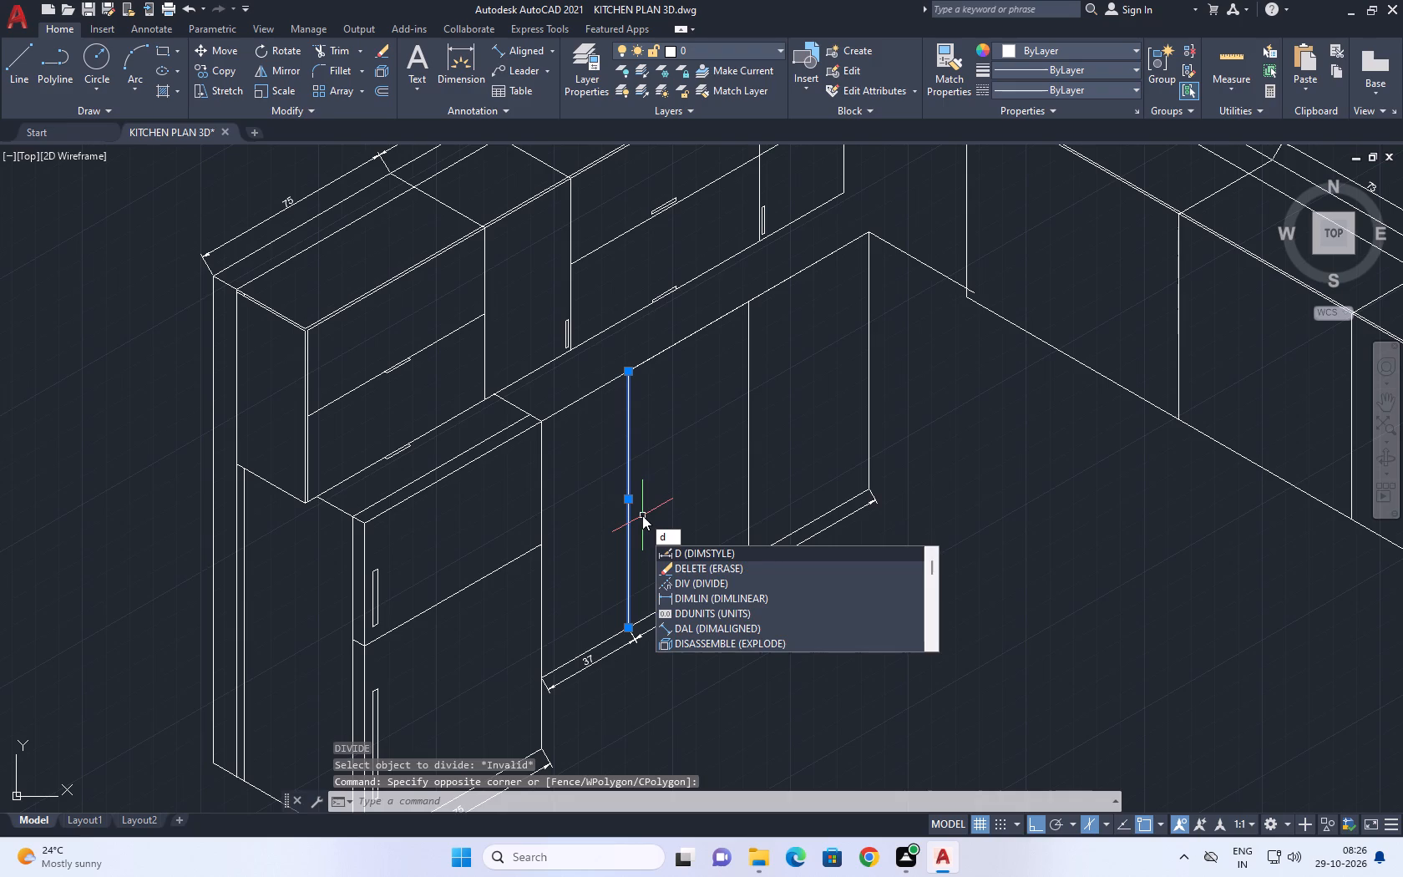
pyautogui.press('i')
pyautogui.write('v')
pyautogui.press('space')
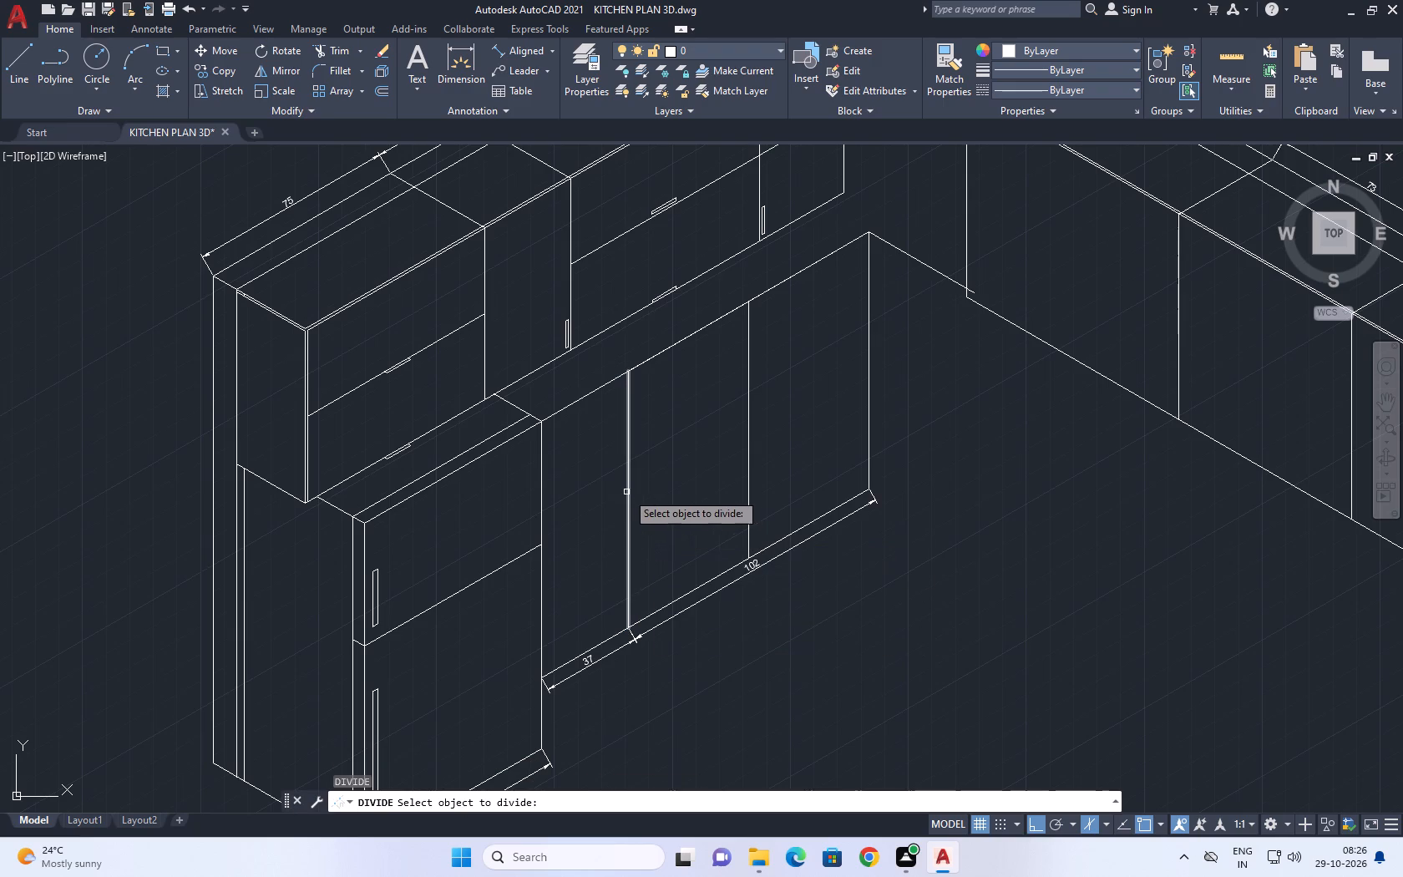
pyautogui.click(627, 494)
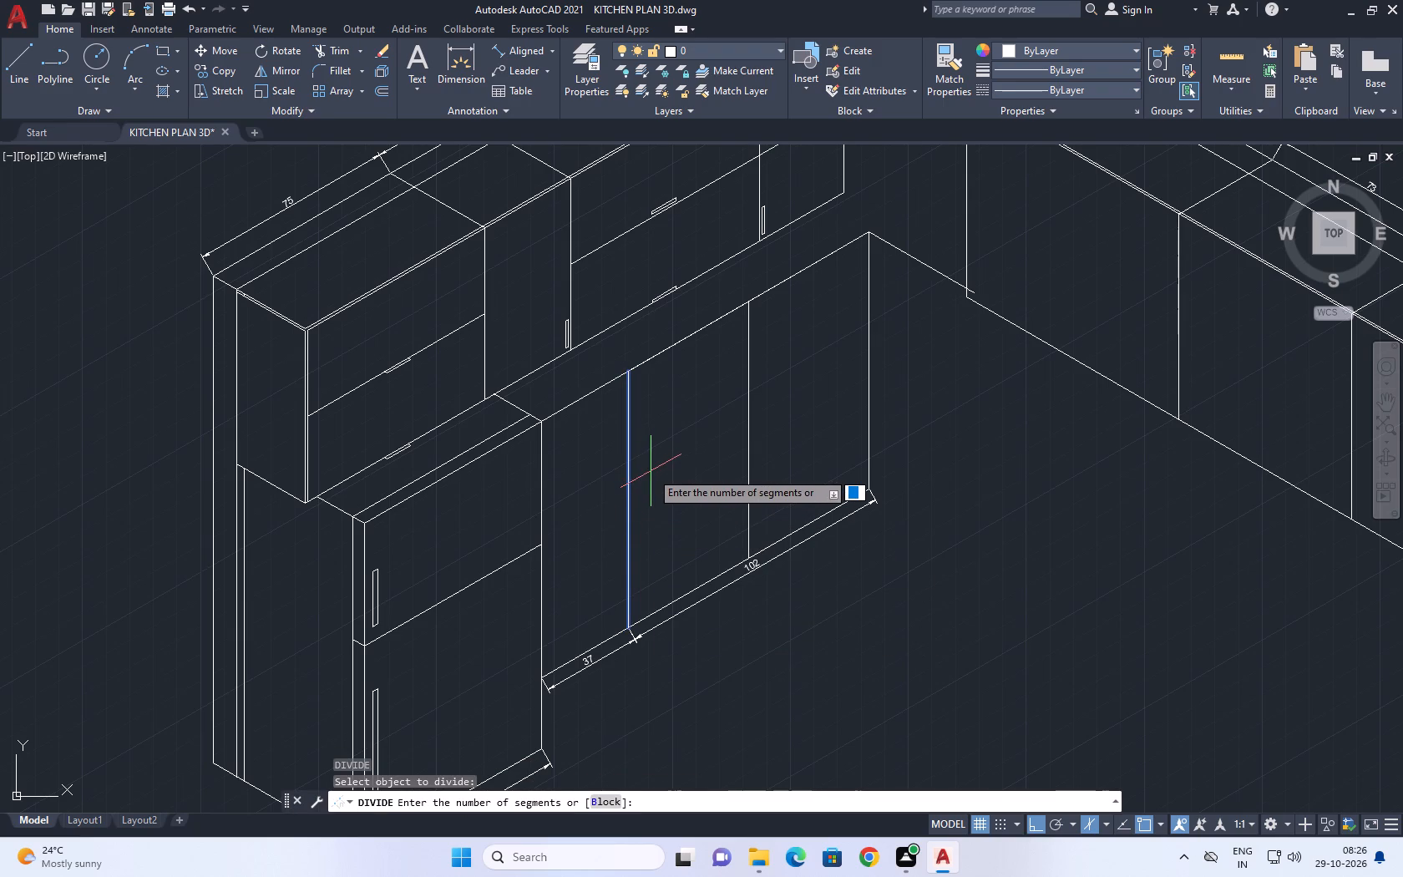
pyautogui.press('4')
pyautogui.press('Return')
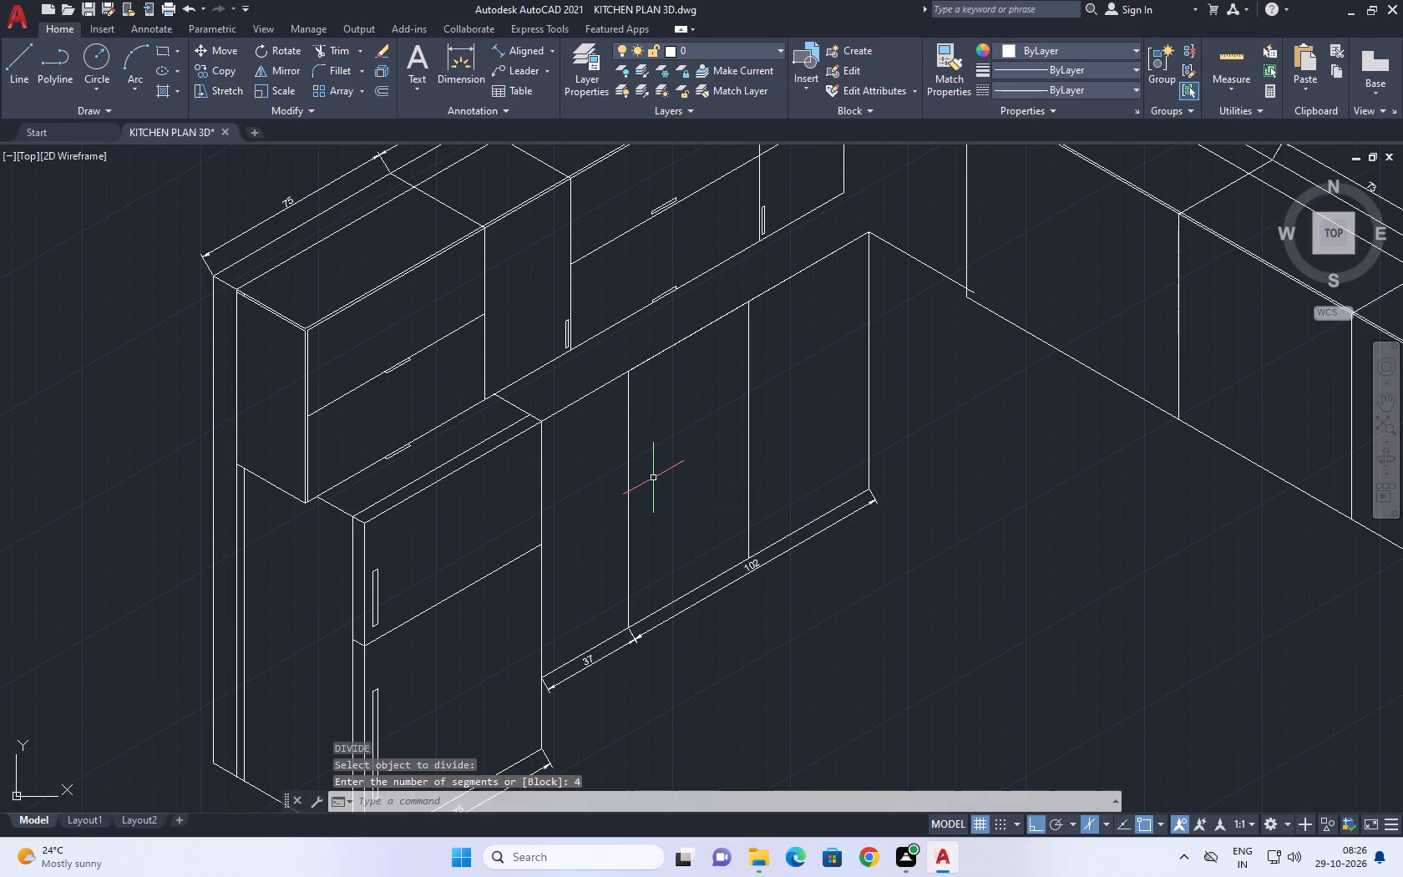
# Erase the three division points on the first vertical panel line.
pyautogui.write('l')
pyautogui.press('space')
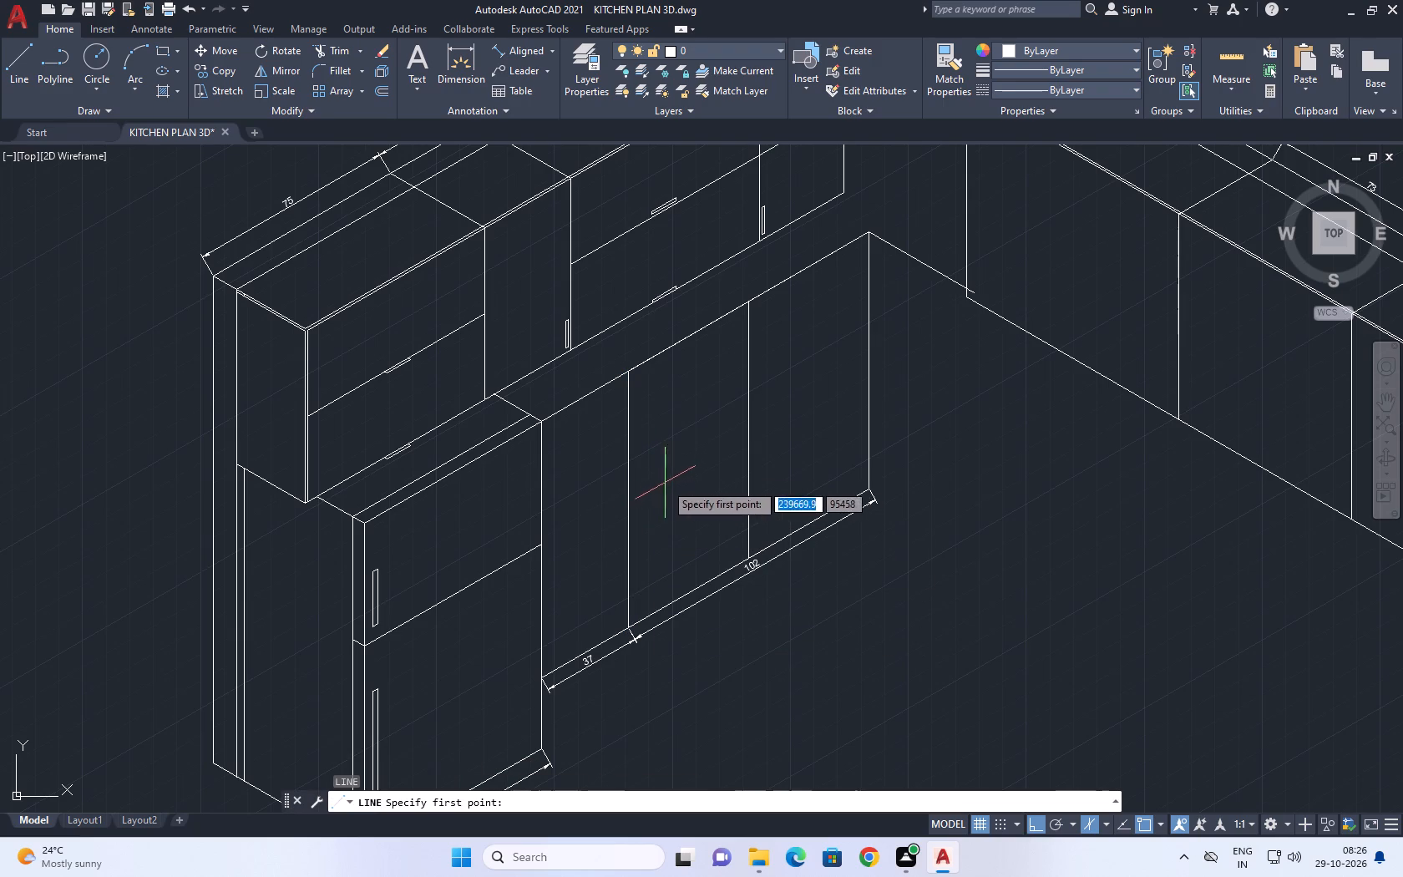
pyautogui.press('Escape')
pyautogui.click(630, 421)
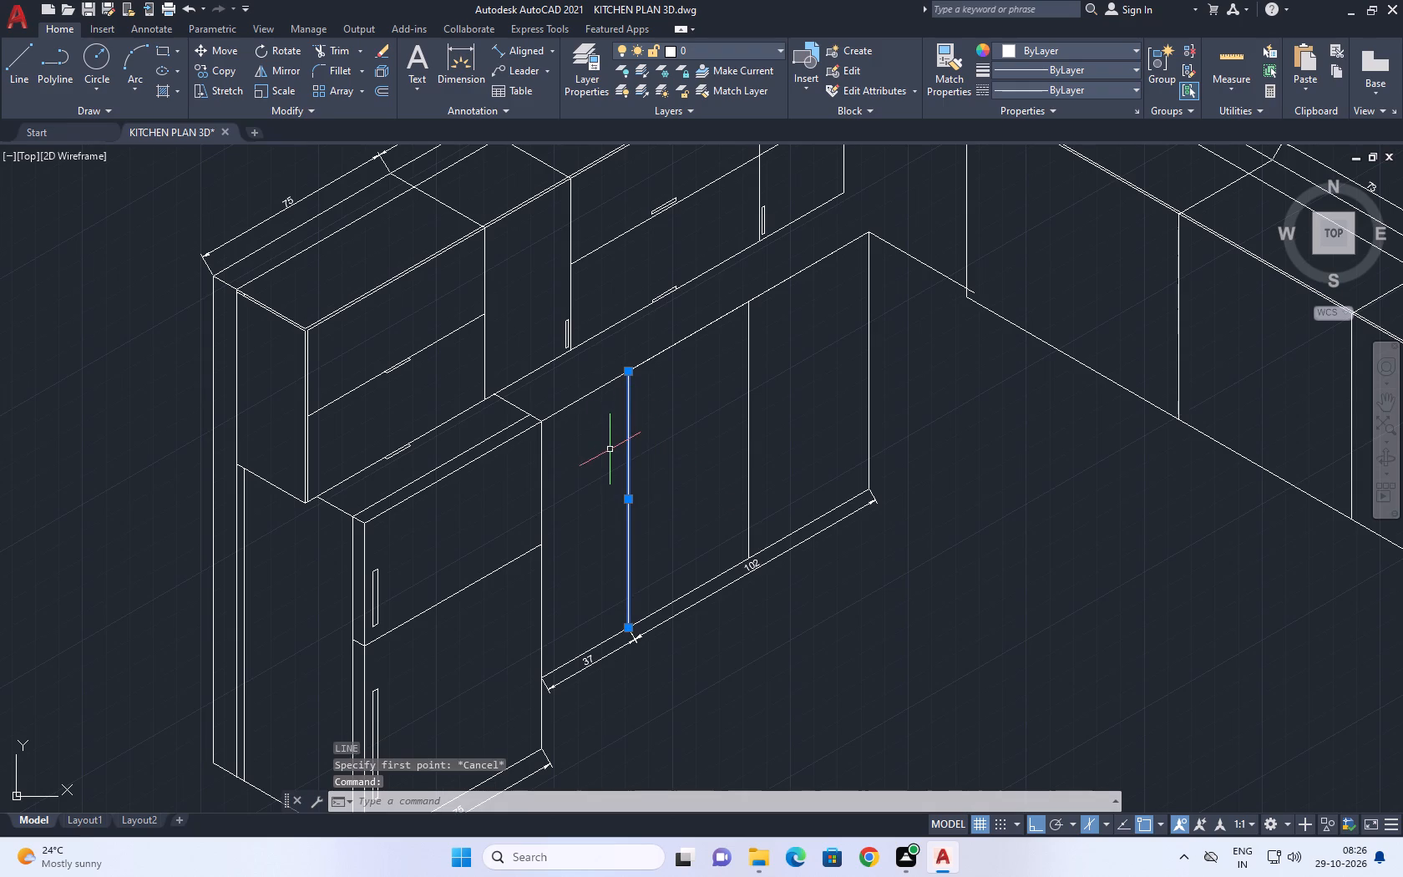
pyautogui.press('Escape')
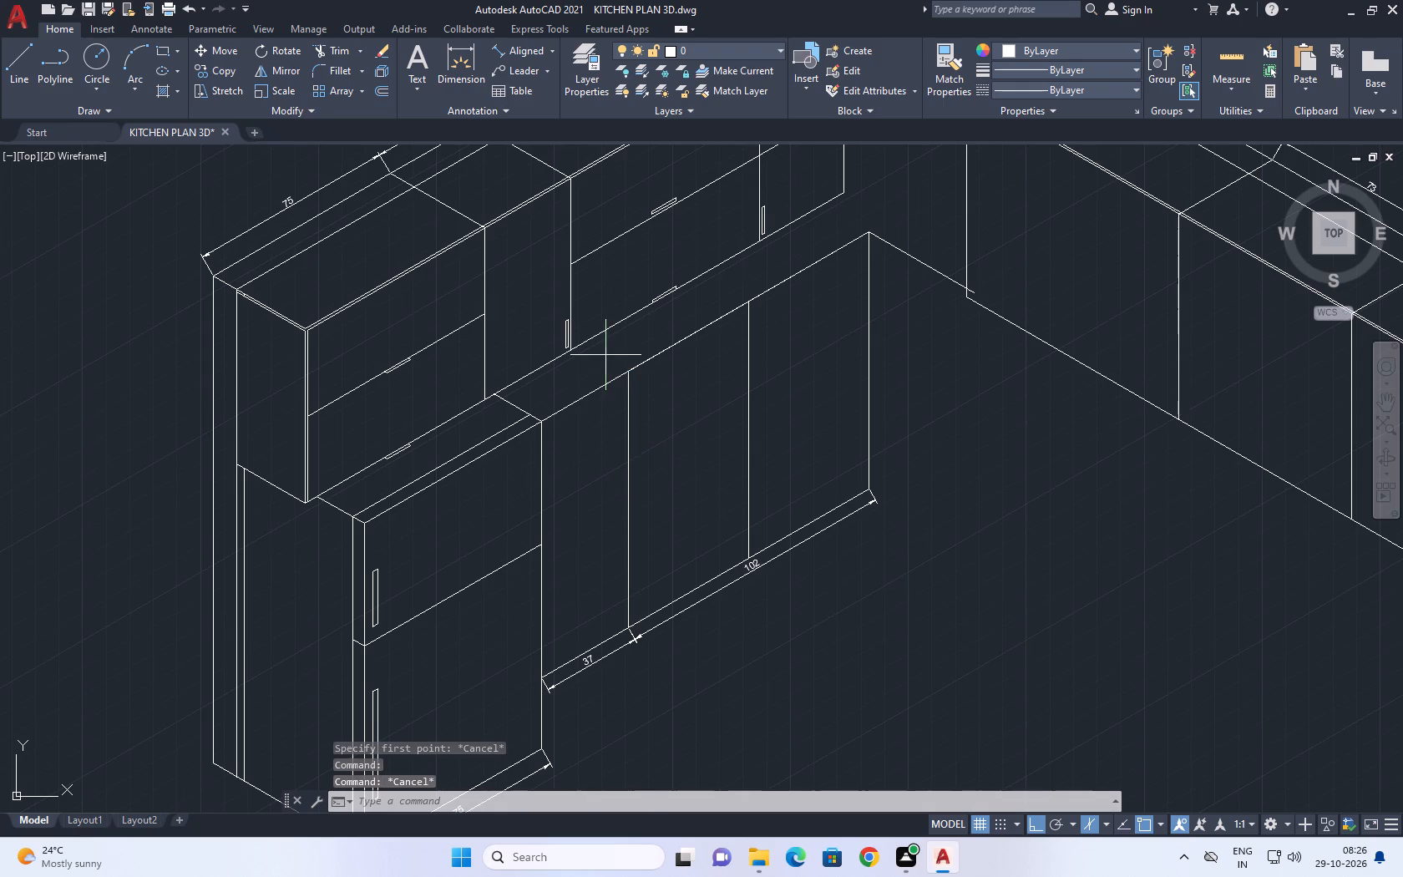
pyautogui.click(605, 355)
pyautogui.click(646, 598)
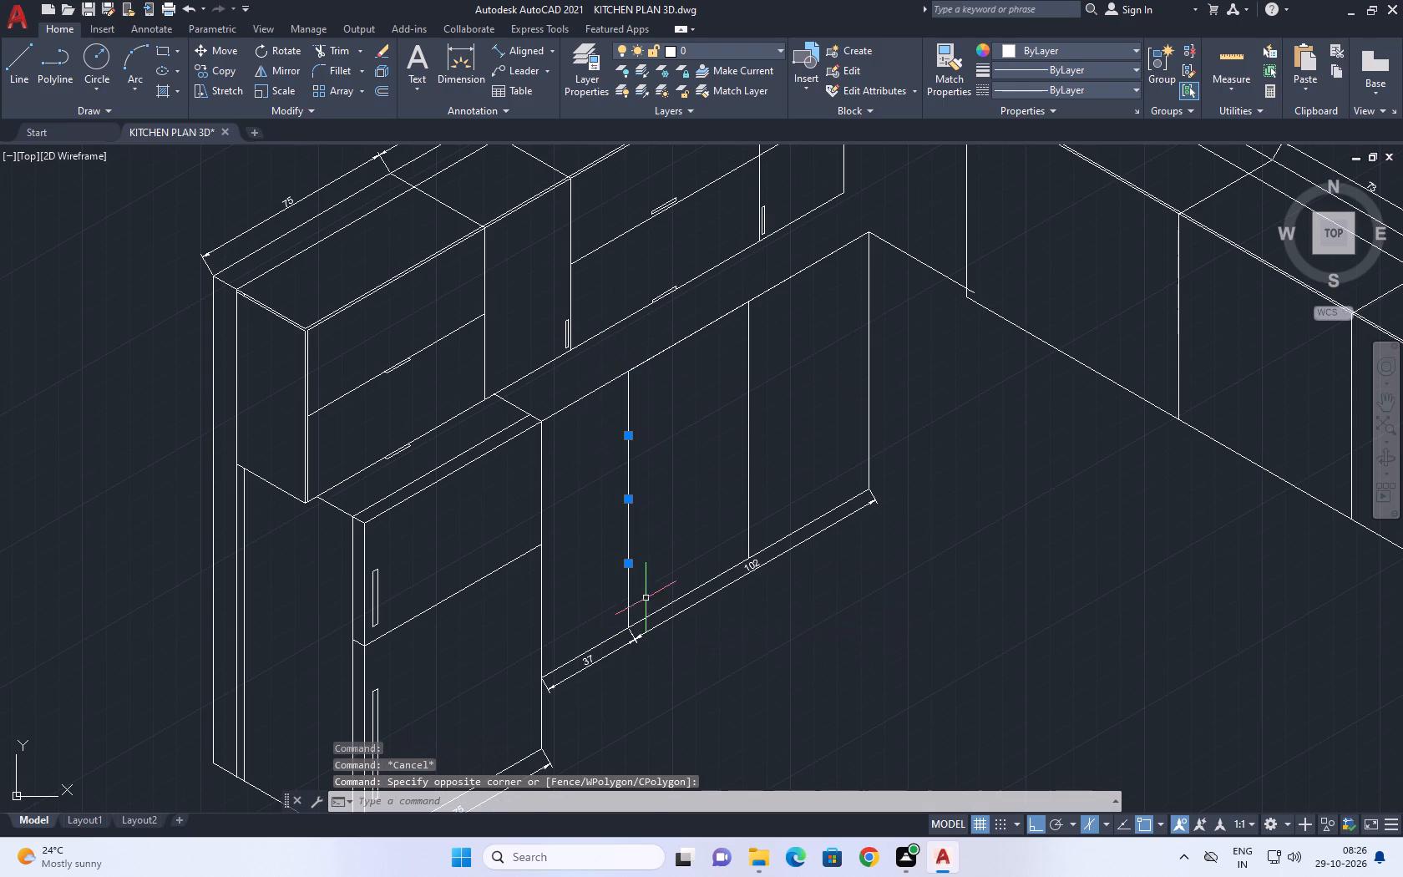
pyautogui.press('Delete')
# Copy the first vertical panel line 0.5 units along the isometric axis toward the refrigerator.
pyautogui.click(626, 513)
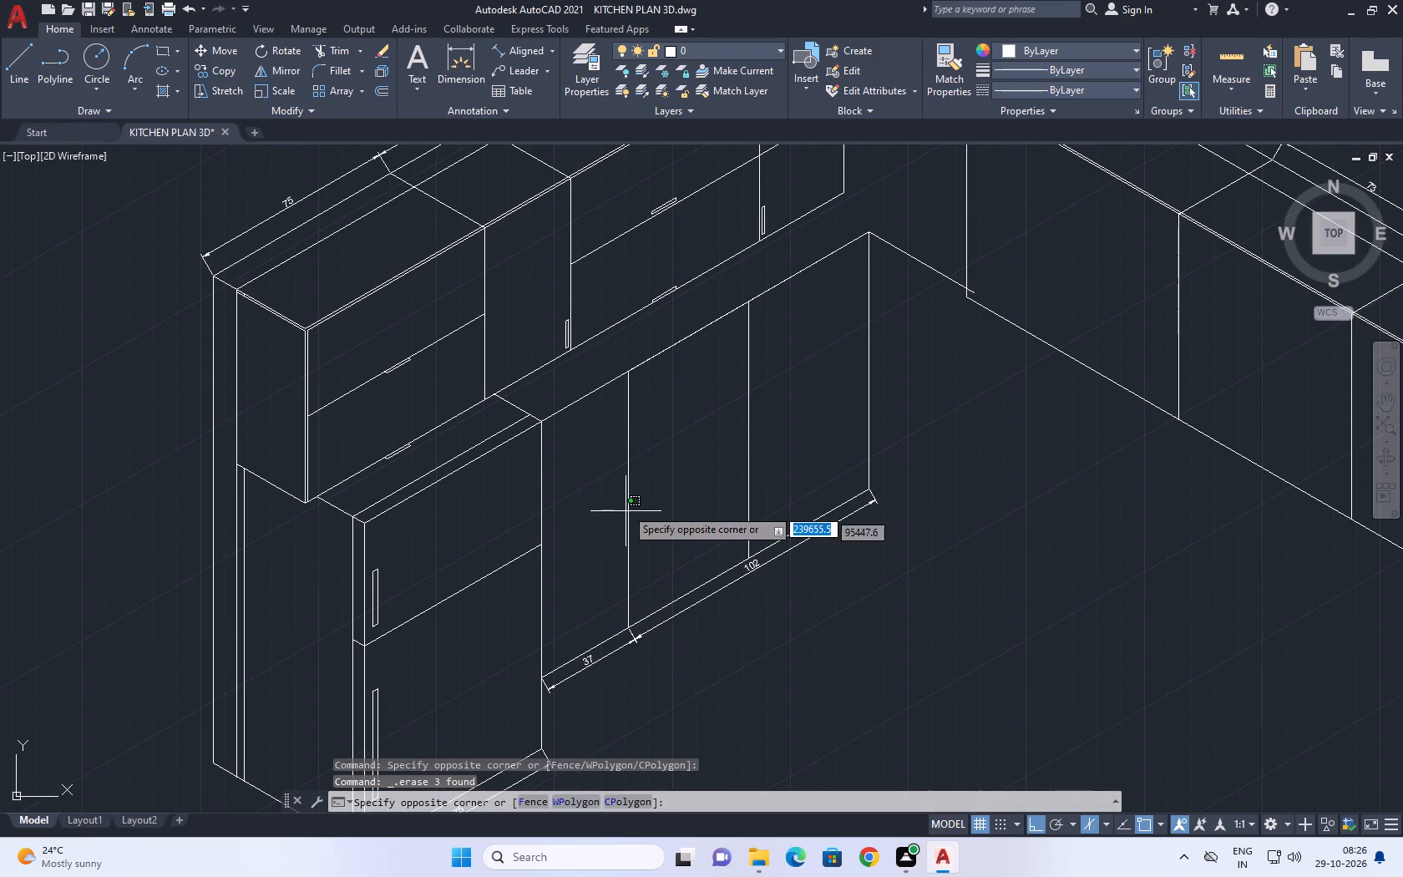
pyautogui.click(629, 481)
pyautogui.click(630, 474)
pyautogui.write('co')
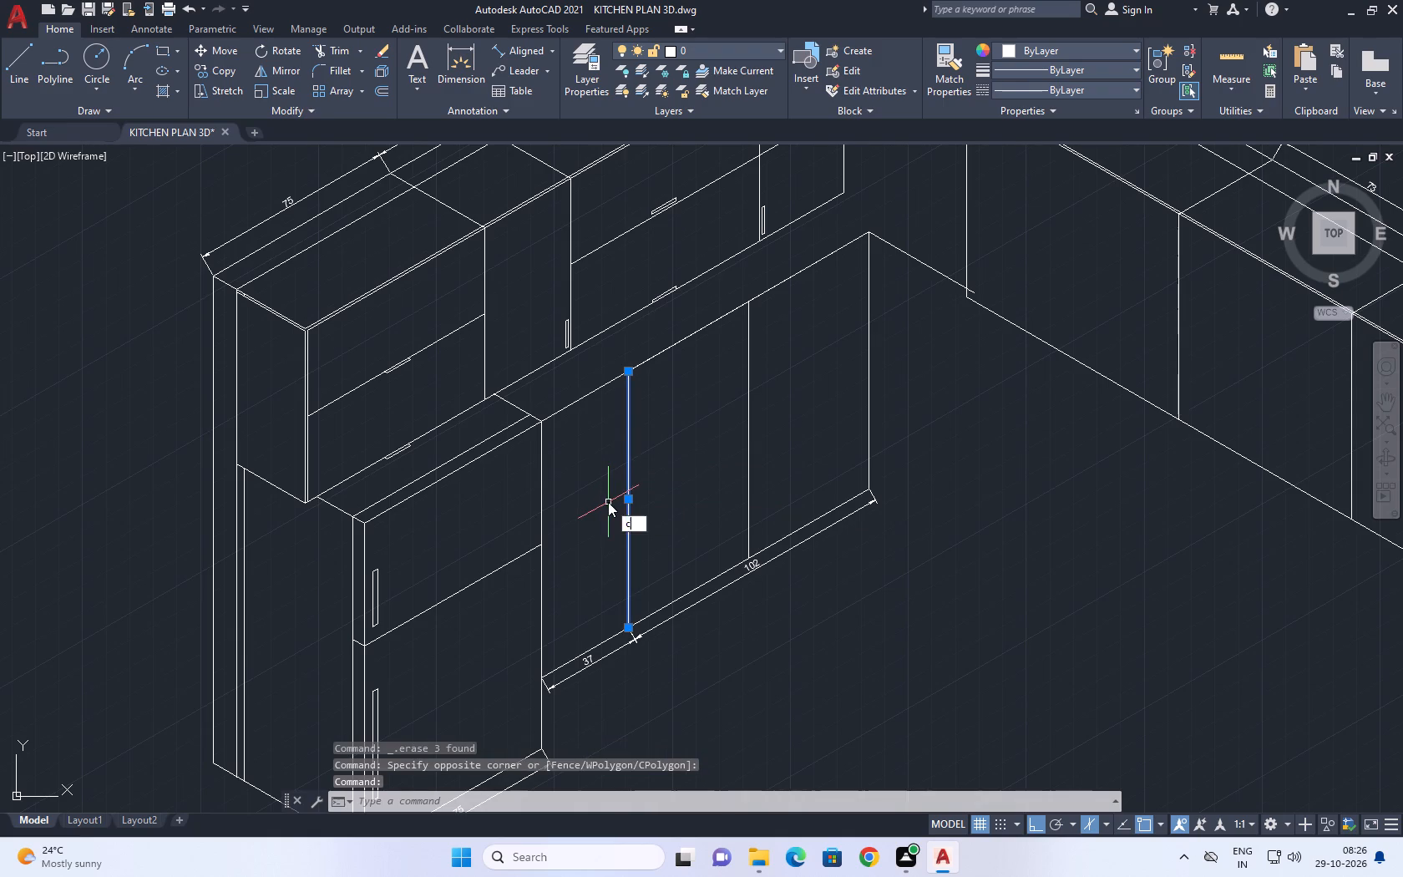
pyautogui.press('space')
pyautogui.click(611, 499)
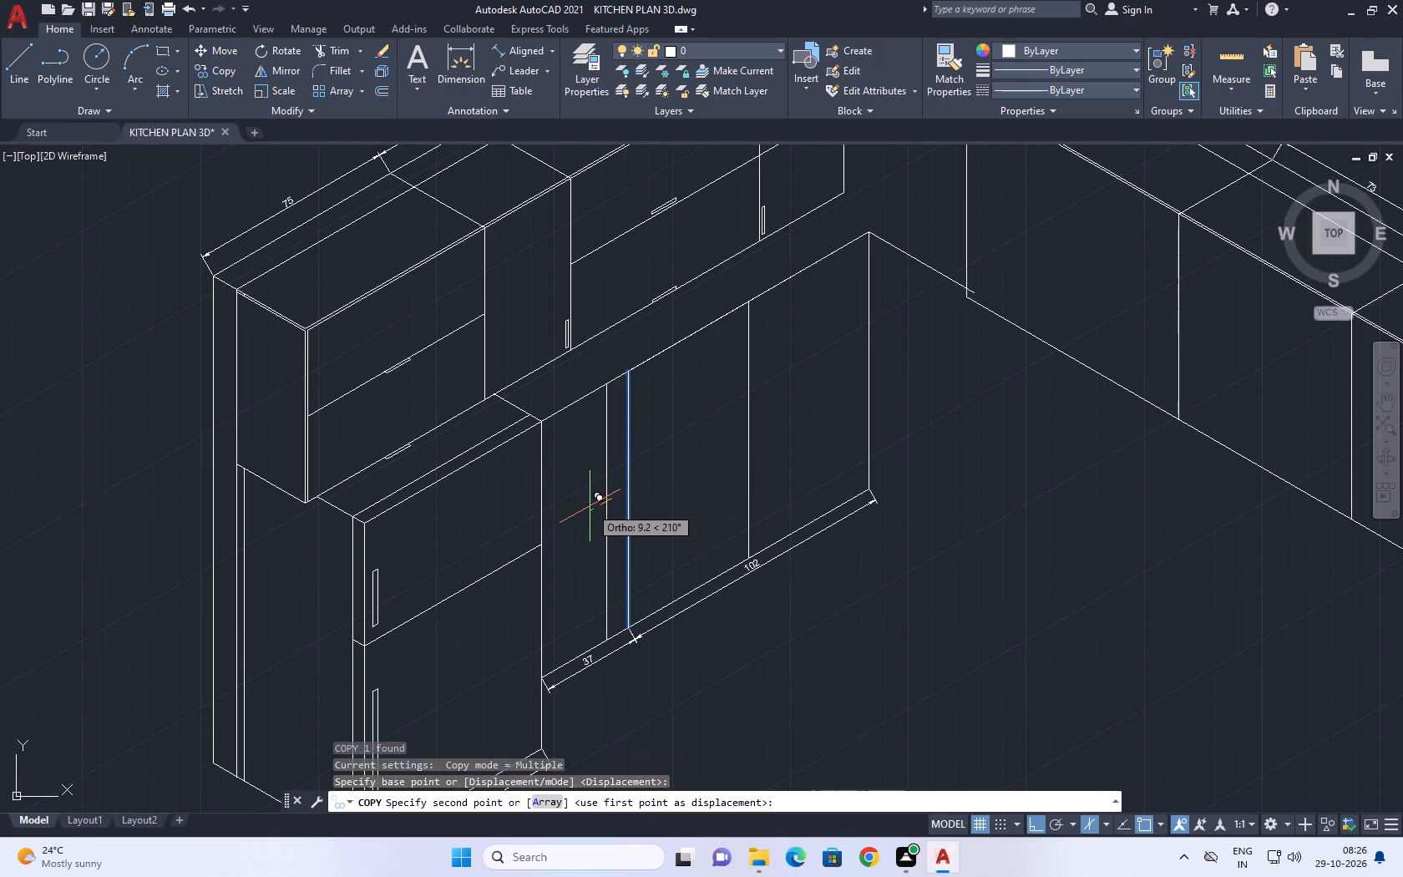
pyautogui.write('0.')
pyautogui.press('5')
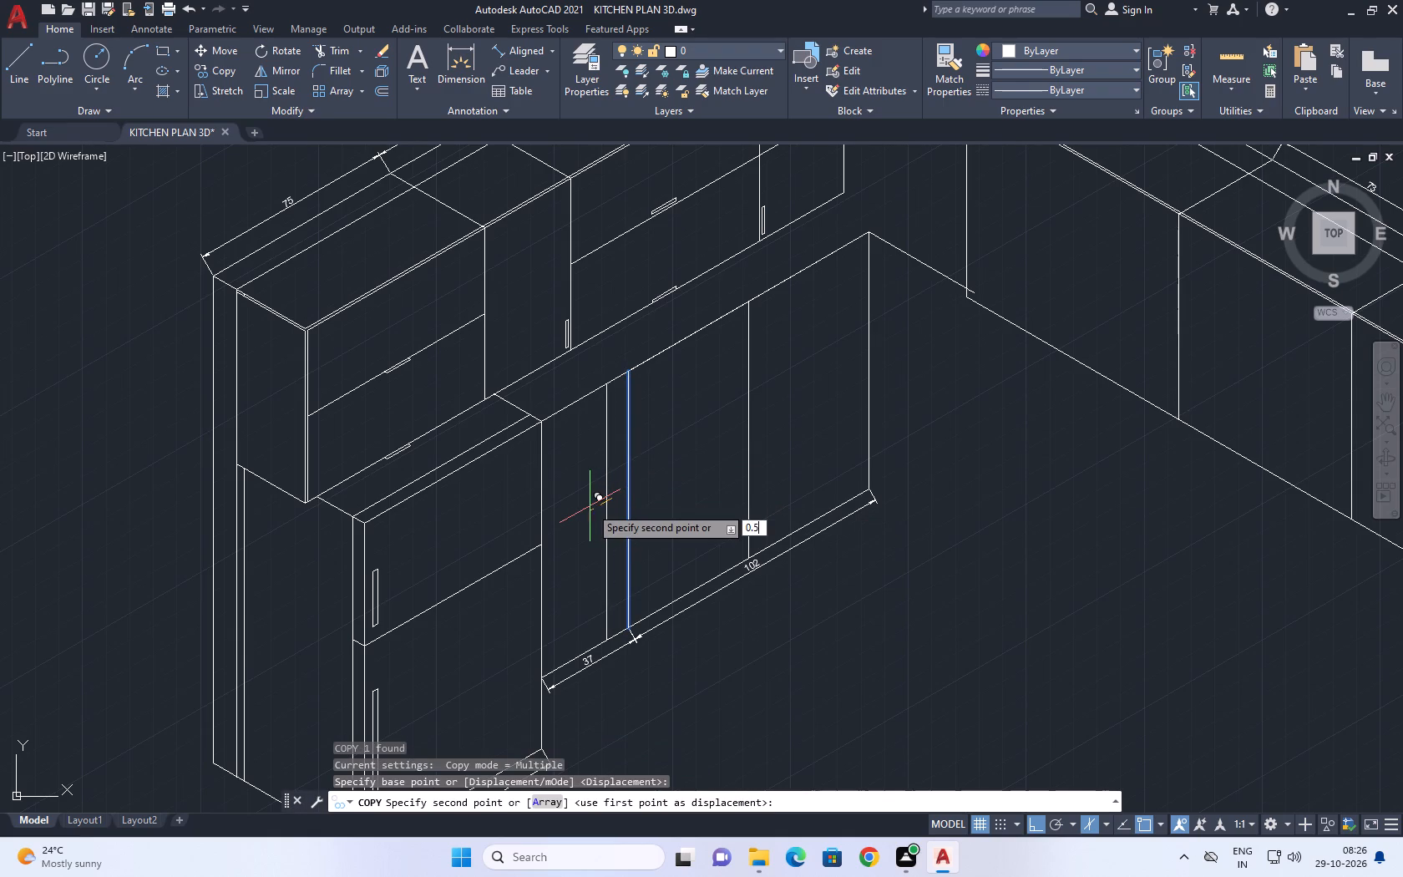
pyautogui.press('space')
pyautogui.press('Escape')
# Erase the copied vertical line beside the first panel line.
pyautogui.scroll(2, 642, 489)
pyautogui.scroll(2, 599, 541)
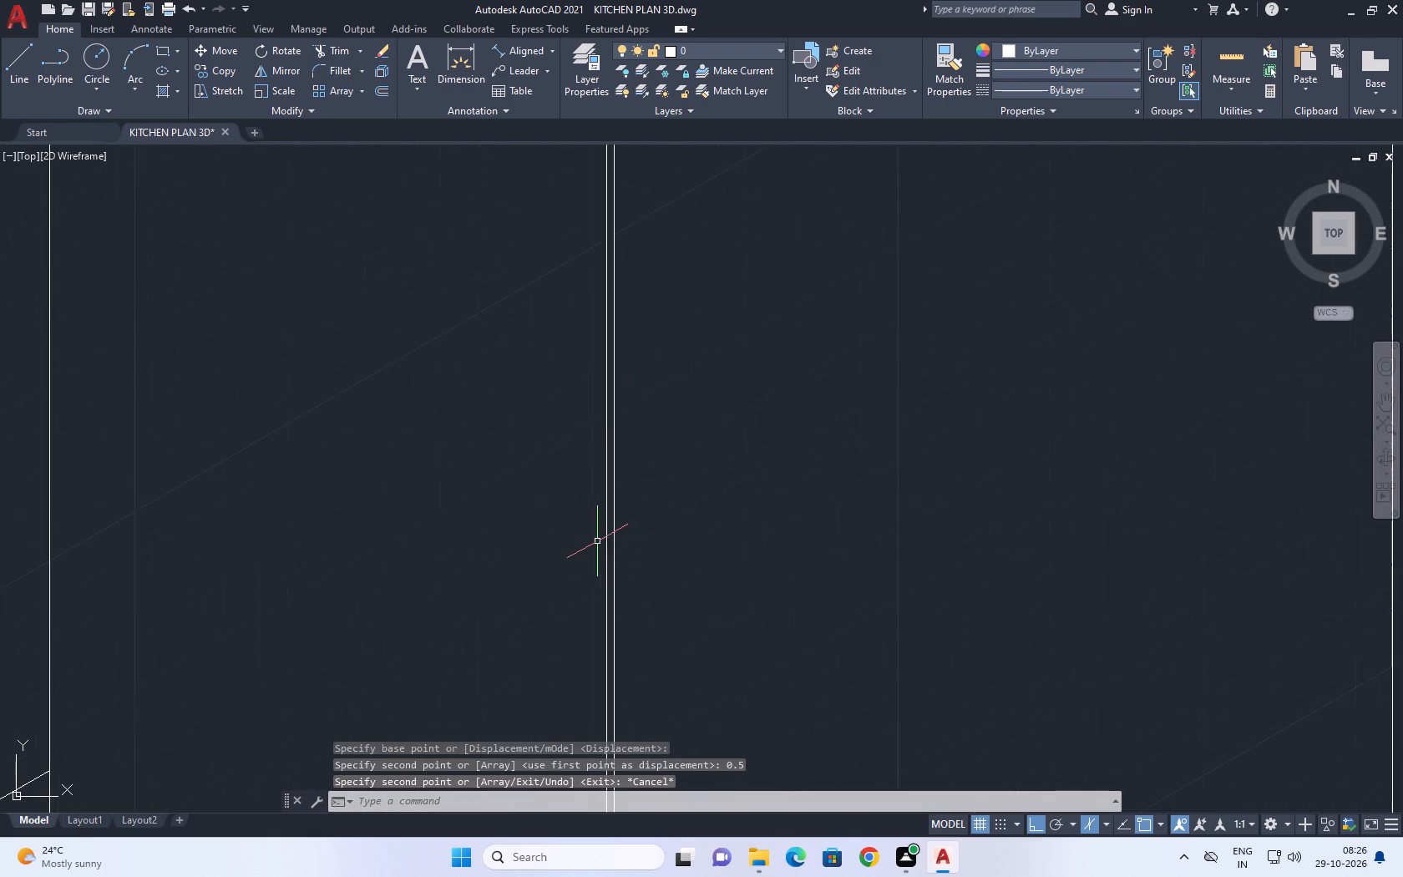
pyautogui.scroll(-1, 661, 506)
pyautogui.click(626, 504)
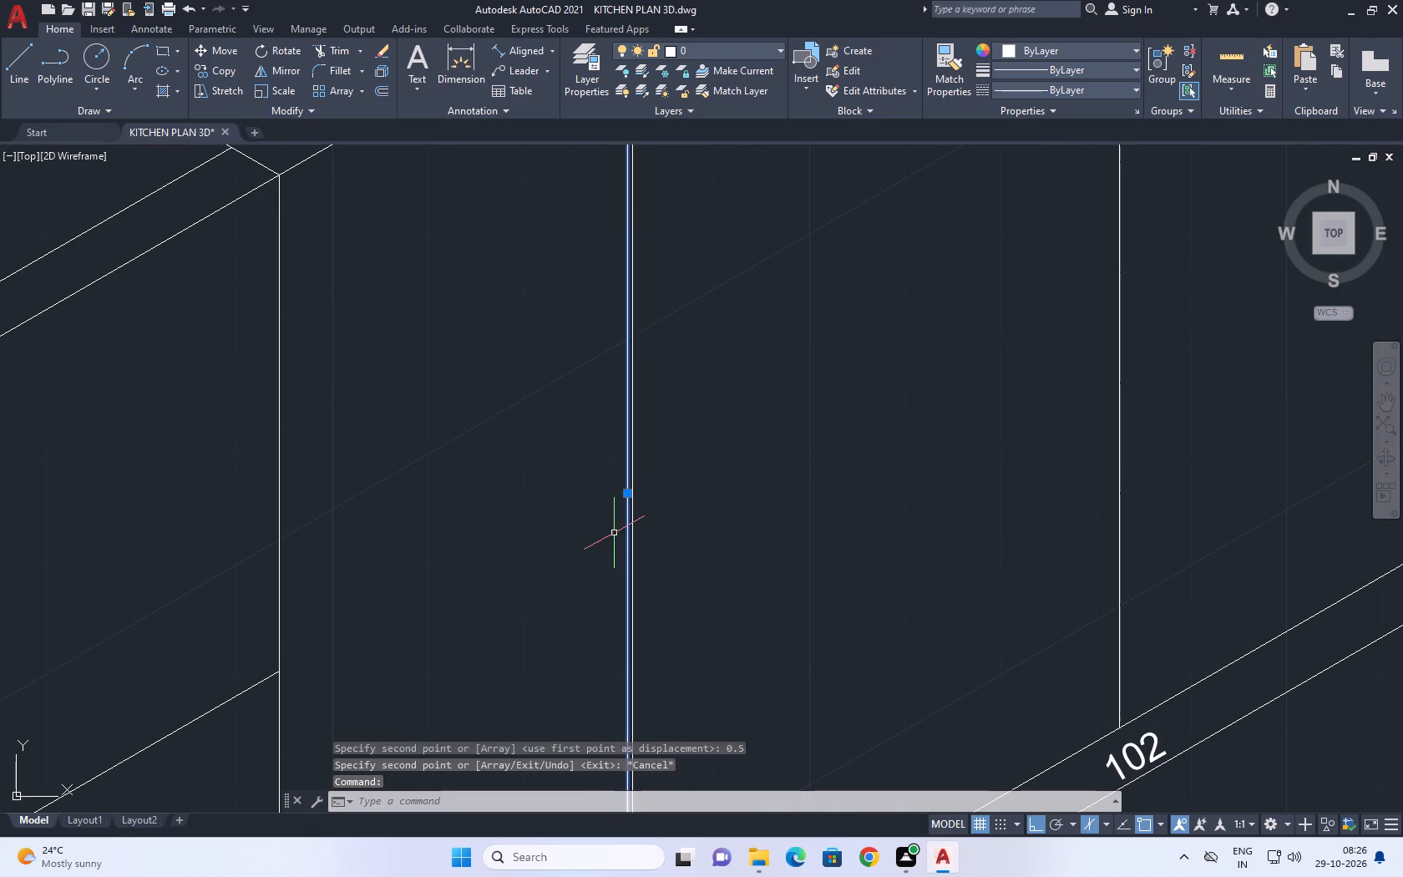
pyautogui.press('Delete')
# Copy the first vertical panel line 1 unit along the isometric axis toward the refrigerator.
pyautogui.scroll(-3, 720, 544)
pyautogui.moveTo(728, 540); pyautogui.dragTo(676, 525, button='middle')
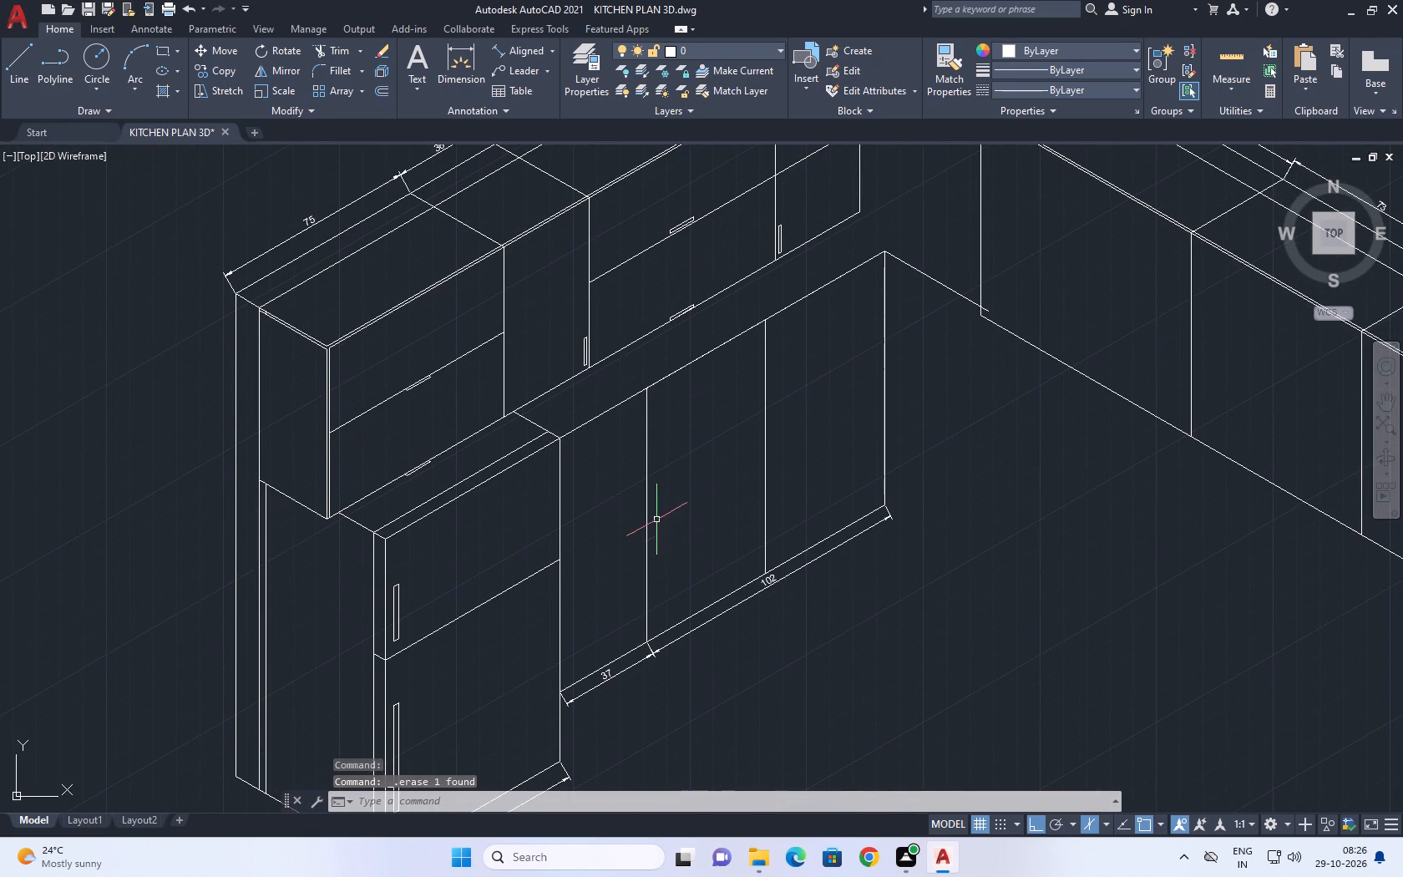
pyautogui.scroll(1, 646, 514)
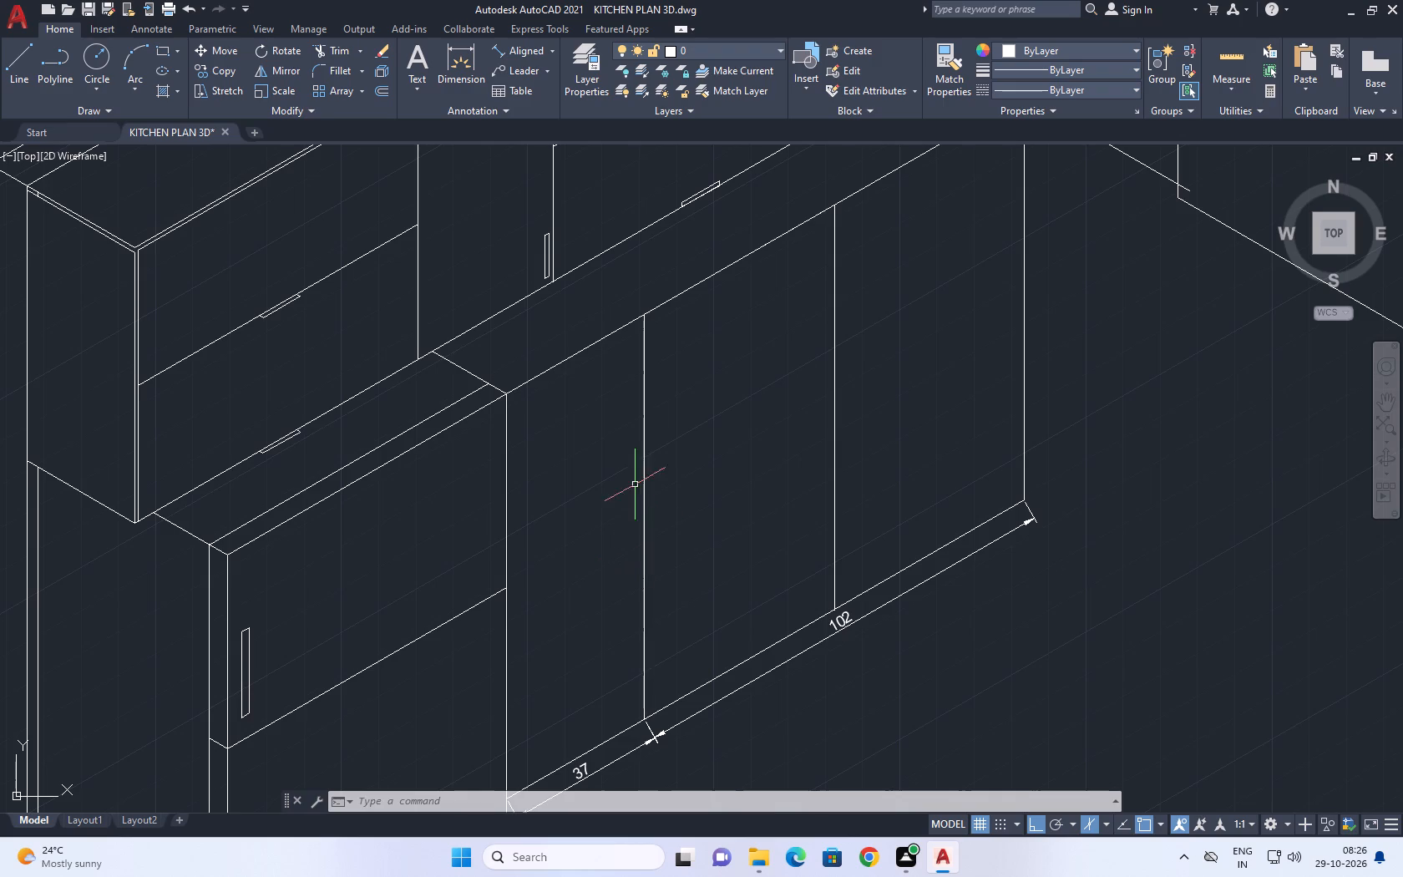
pyautogui.moveTo(789, 540); pyautogui.dragTo(676, 553, button='middle')
pyautogui.scroll(-1, 663, 555)
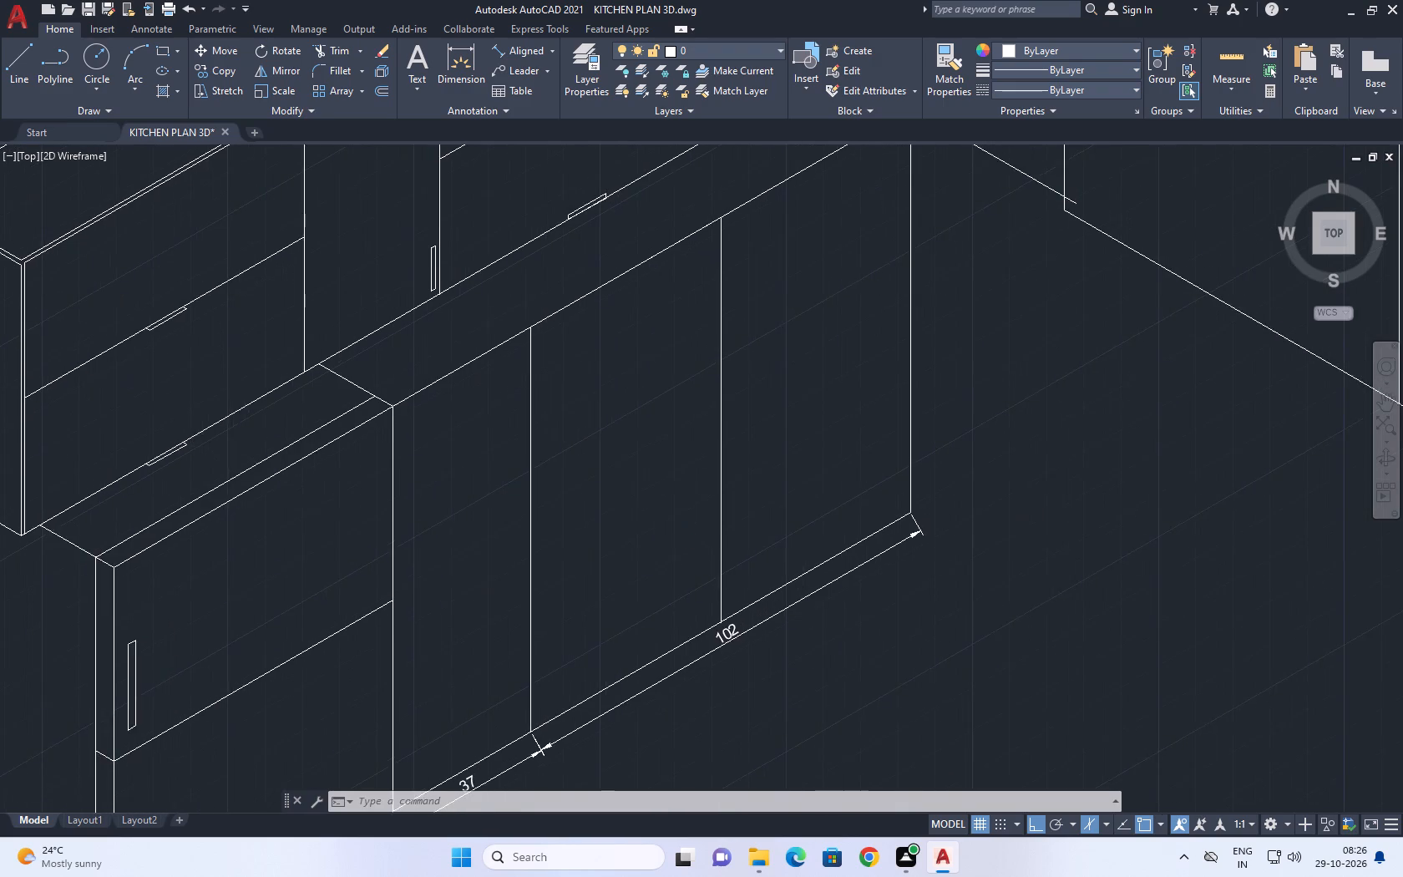
pyautogui.moveTo(599, 528); pyautogui.dragTo(743, 449, button='middle')
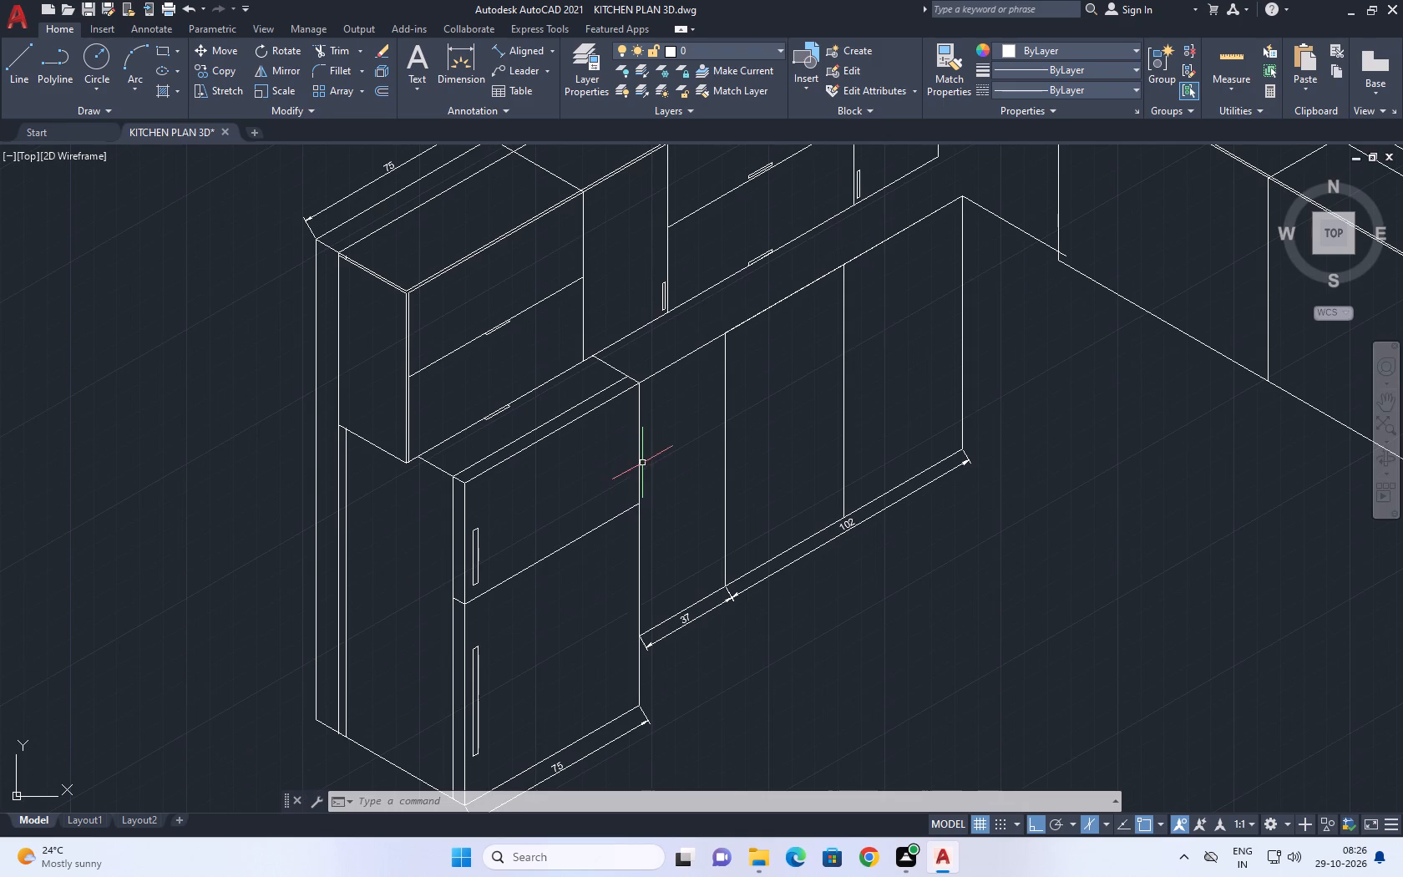
pyautogui.click(720, 473)
pyautogui.click(717, 429)
pyautogui.click(747, 468)
pyautogui.moveTo(707, 437); pyautogui.dragTo(698, 433)
pyautogui.moveTo(711, 466); pyautogui.dragTo(738, 541, button='middle')
pyautogui.press('c')
pyautogui.press('o')
pyautogui.press('space')
pyautogui.click(803, 533)
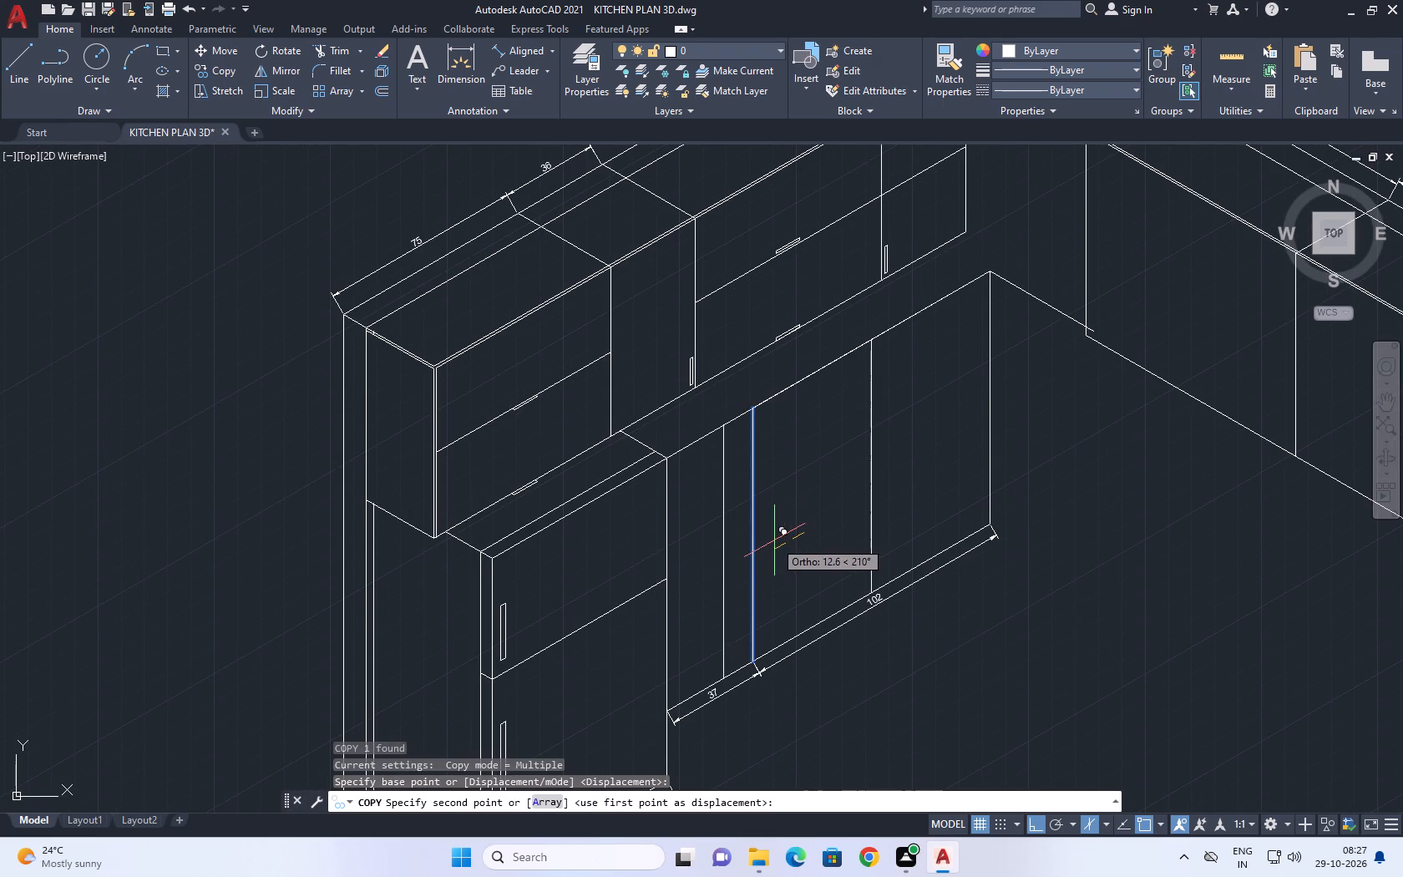
pyautogui.write('1')
pyautogui.press('space')
pyautogui.press('Escape')
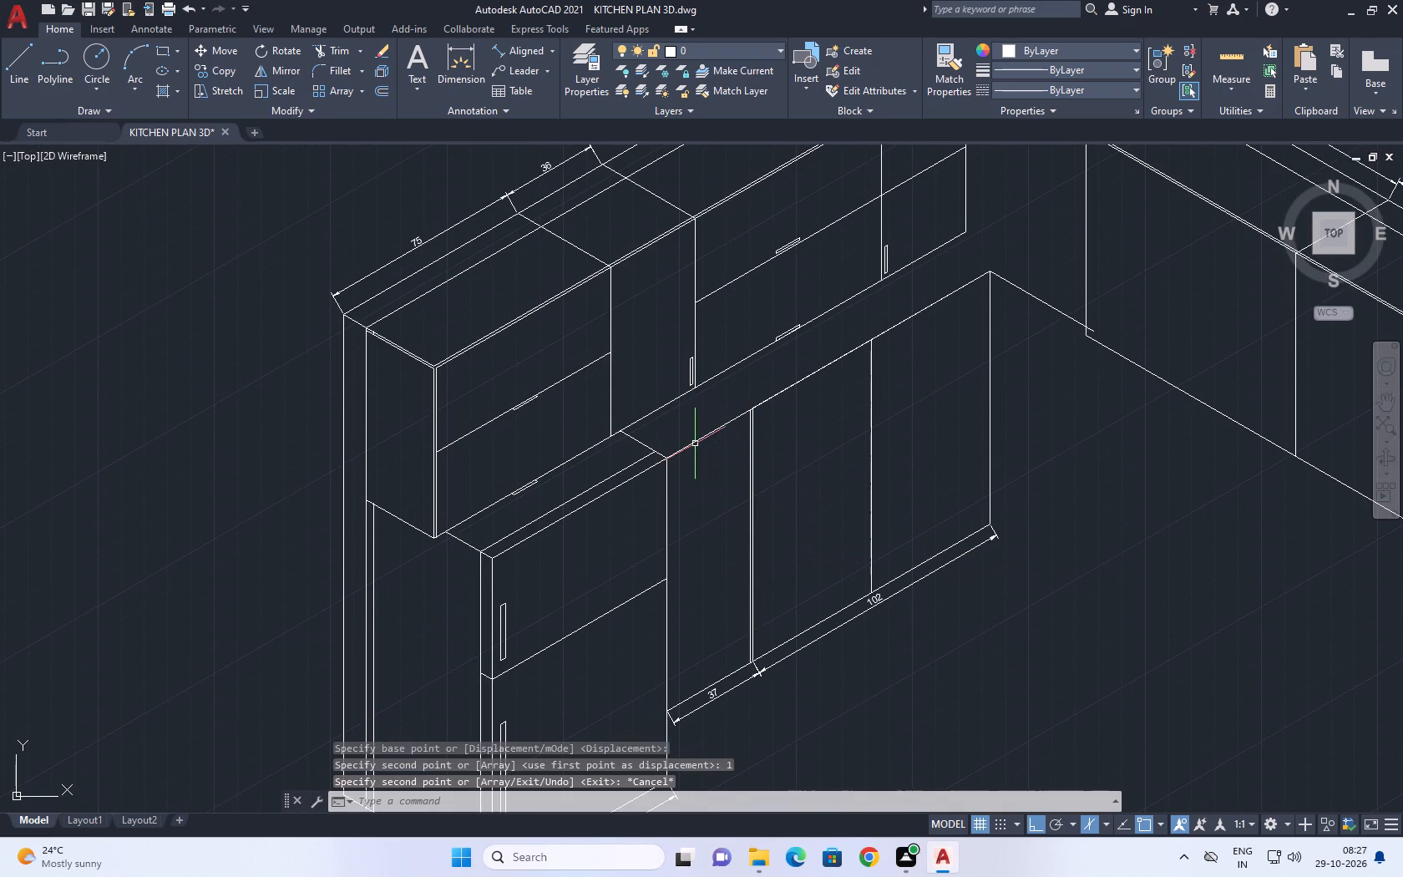
# Copy the long upper panel line 1 unit downward to form the top edge thickness.
pyautogui.click(696, 444)
pyautogui.moveTo(707, 441); pyautogui.dragTo(682, 475, button='middle')
pyautogui.press('c')
pyautogui.write('o')
pyautogui.press('space')
pyautogui.click(679, 471)
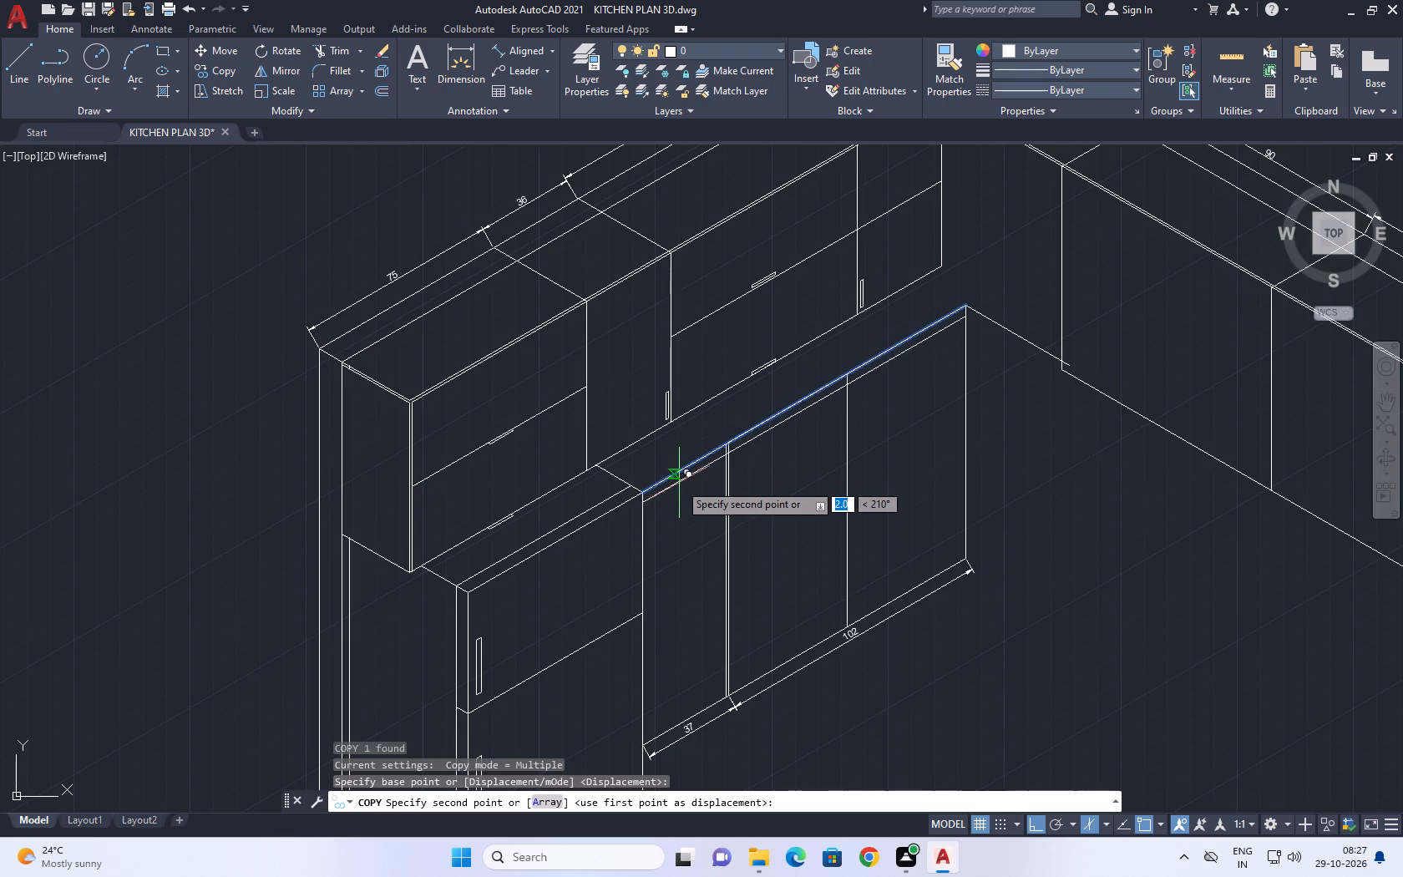
pyautogui.write('1')
pyautogui.press('space')
pyautogui.press('Escape')
# Copy the refrigerator's vertical edge next to the panels 1 unit into the first panel.
pyautogui.click(641, 546)
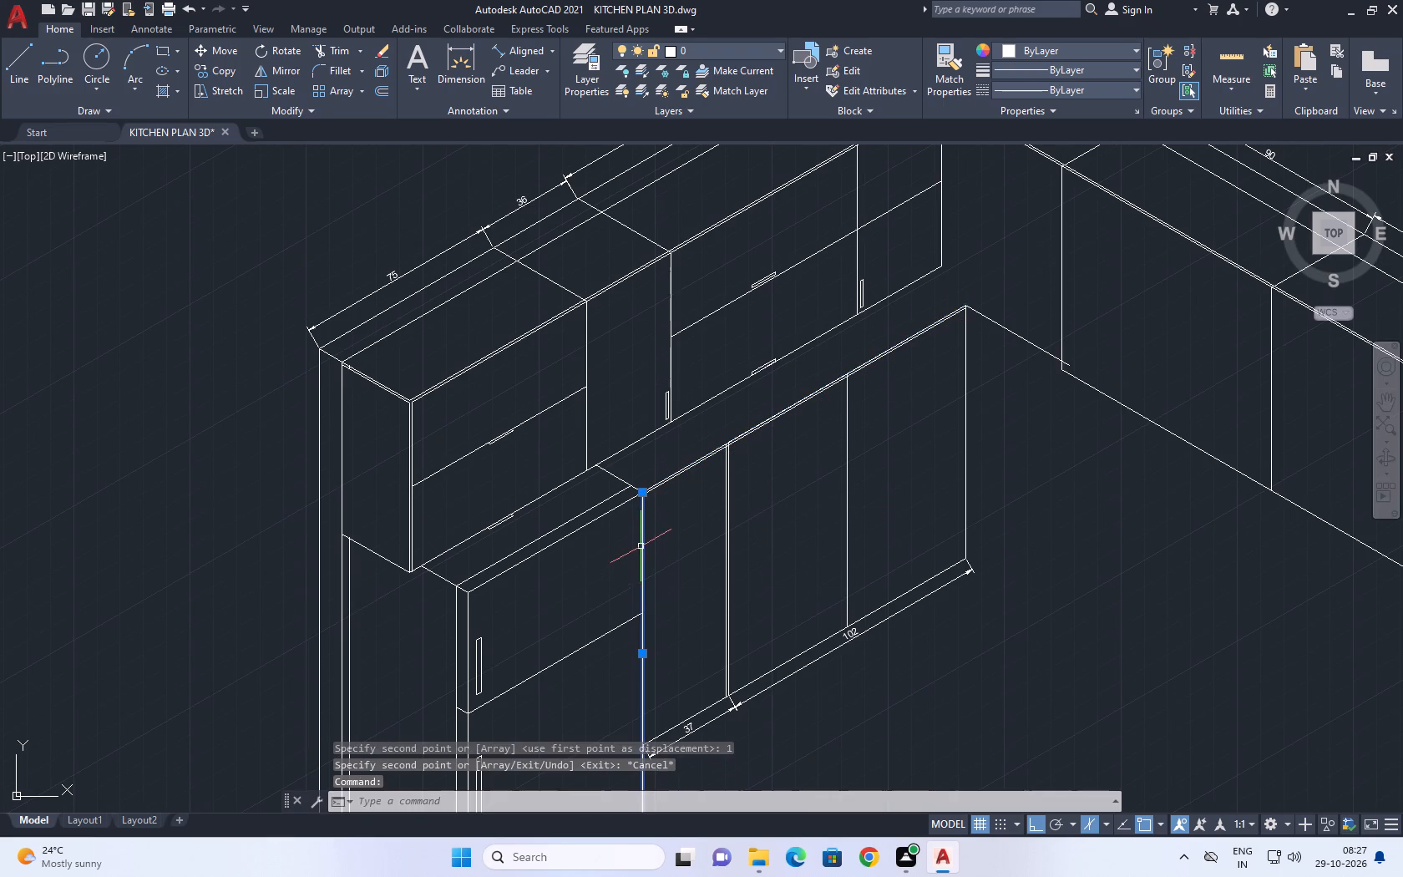
pyautogui.write('co')
pyautogui.press('space')
pyautogui.click(658, 557)
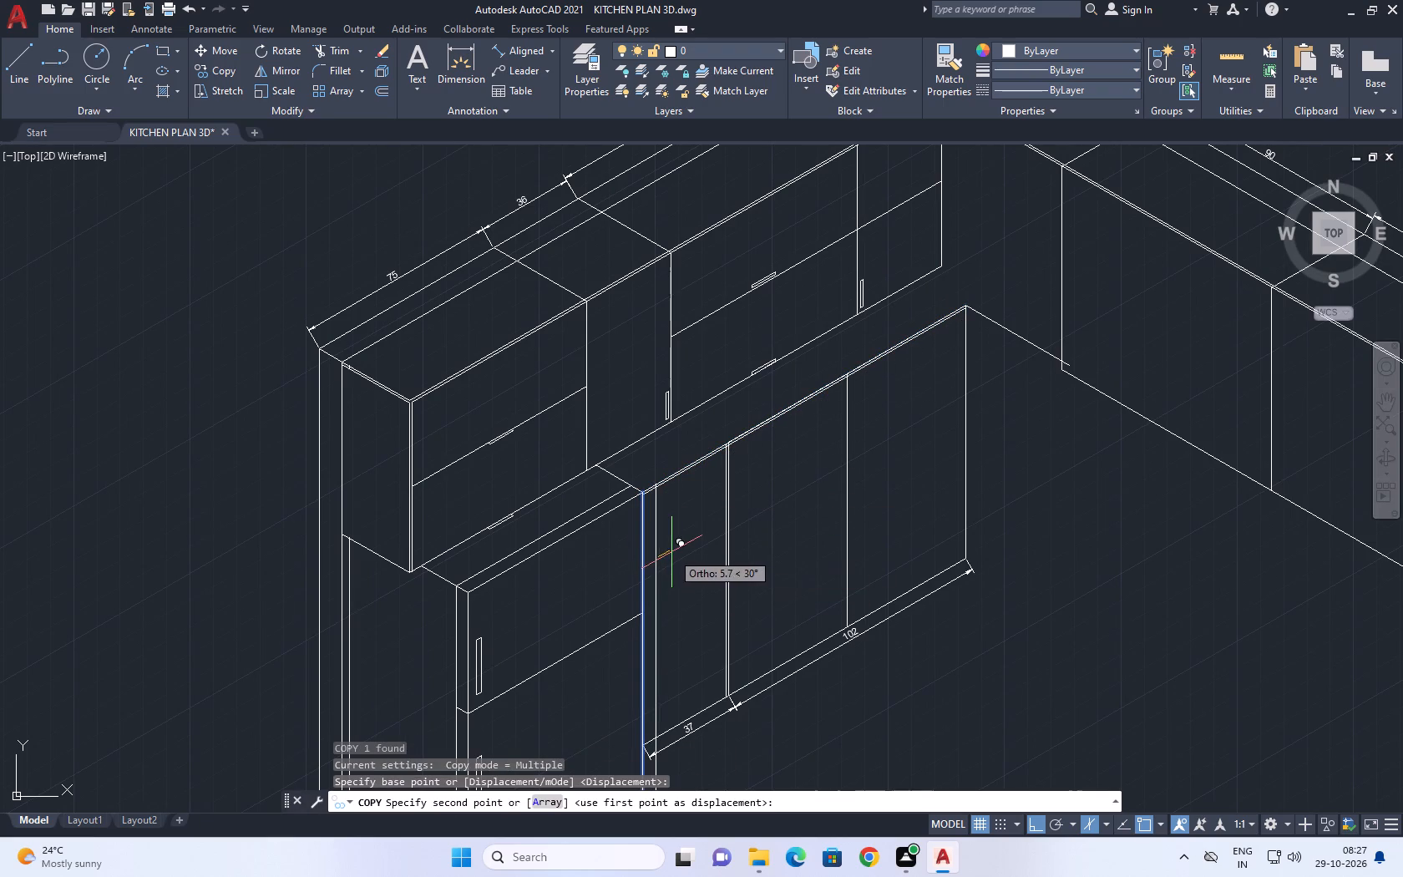
pyautogui.press('1')
pyautogui.press('space')
pyautogui.moveTo(672, 551); pyautogui.dragTo(684, 407, button='middle')
pyautogui.press('Escape')
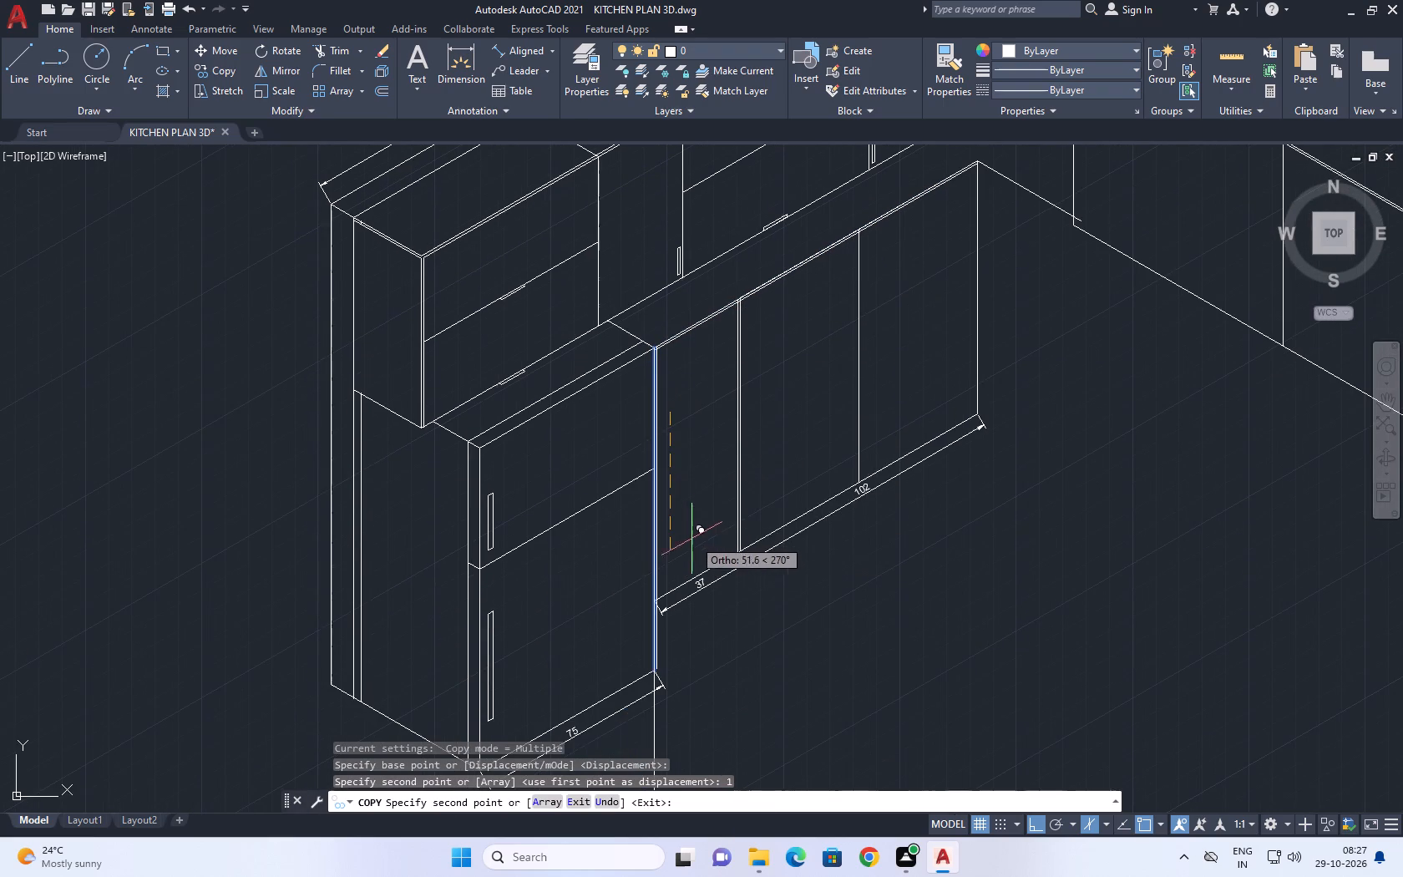
pyautogui.press('Escape')
# Trim the copied refrigerator-side vertical where it overhangs below the panels' lower line.
pyautogui.press('t')
pyautogui.press('r')
pyautogui.press('space')
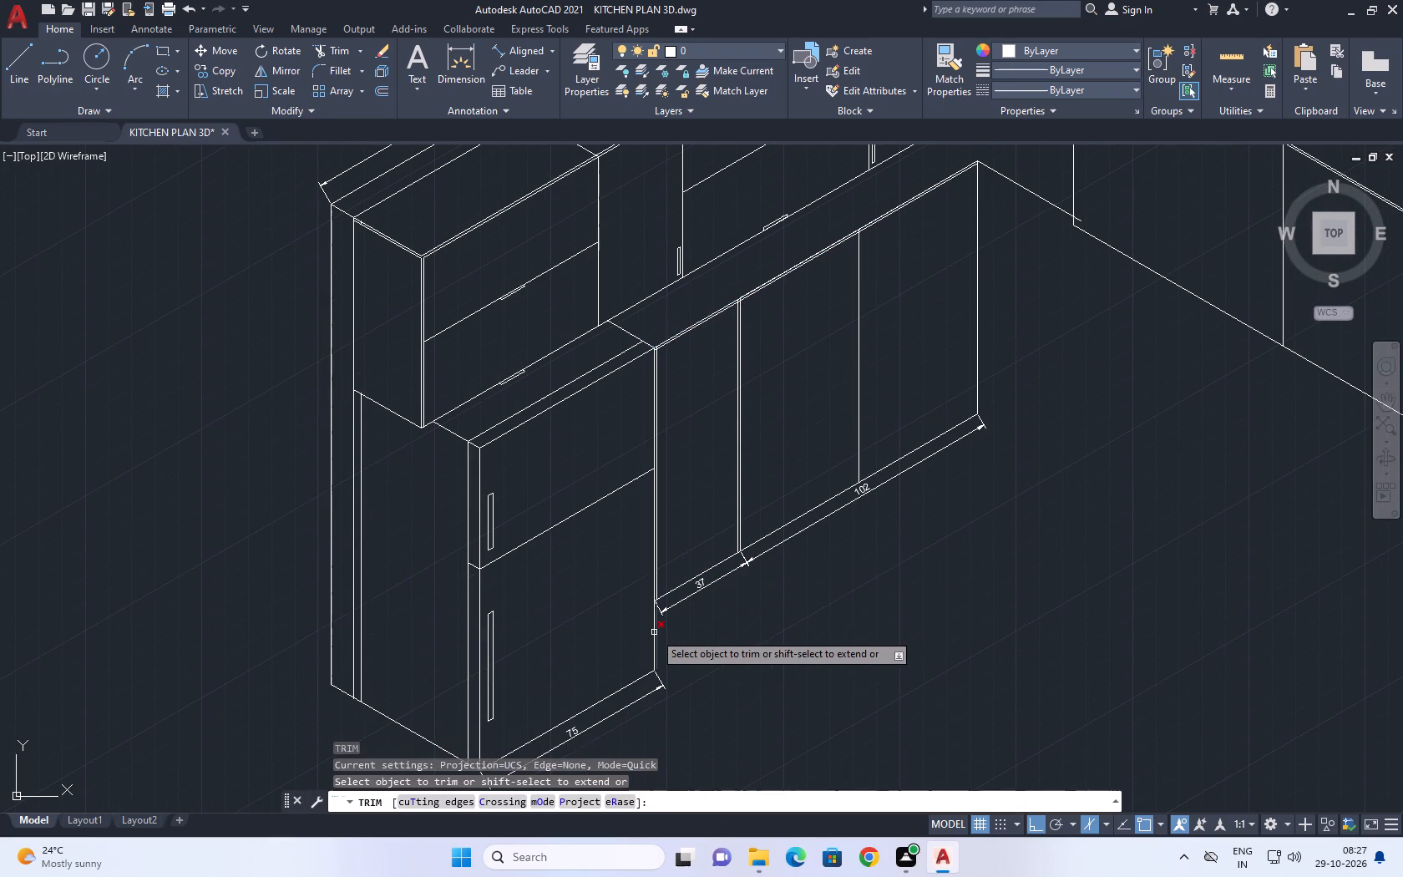
pyautogui.scroll(3, 654, 632)
pyautogui.click(651, 592)
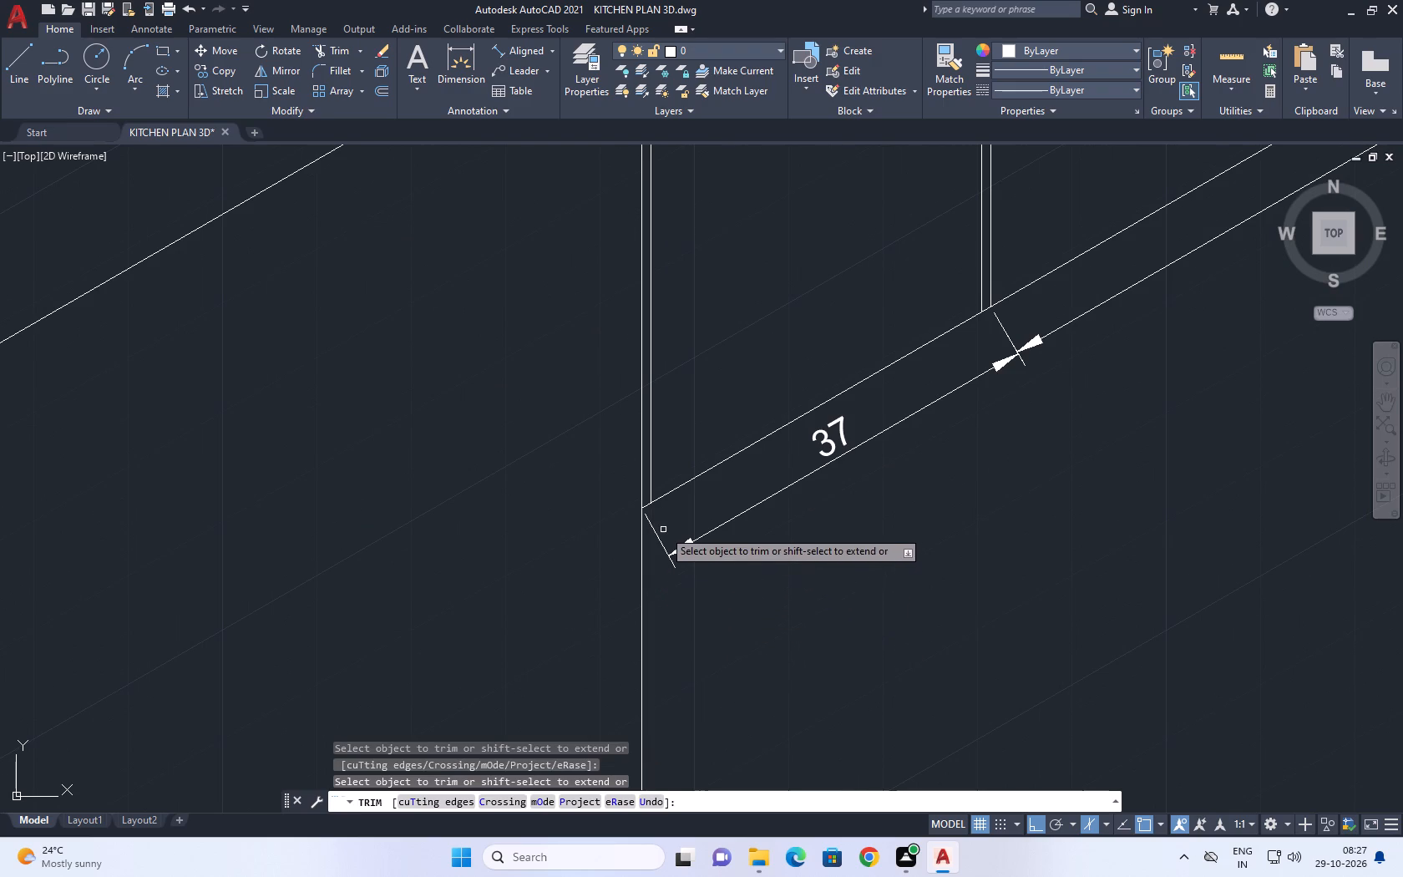
pyautogui.press('Escape')
# Trim the overlapping ends of the copied vertical and copied upper line at the refrigerator's top corner.
pyautogui.scroll(-3, 641, 550)
pyautogui.moveTo(740, 390); pyautogui.dragTo(667, 493, button='middle')
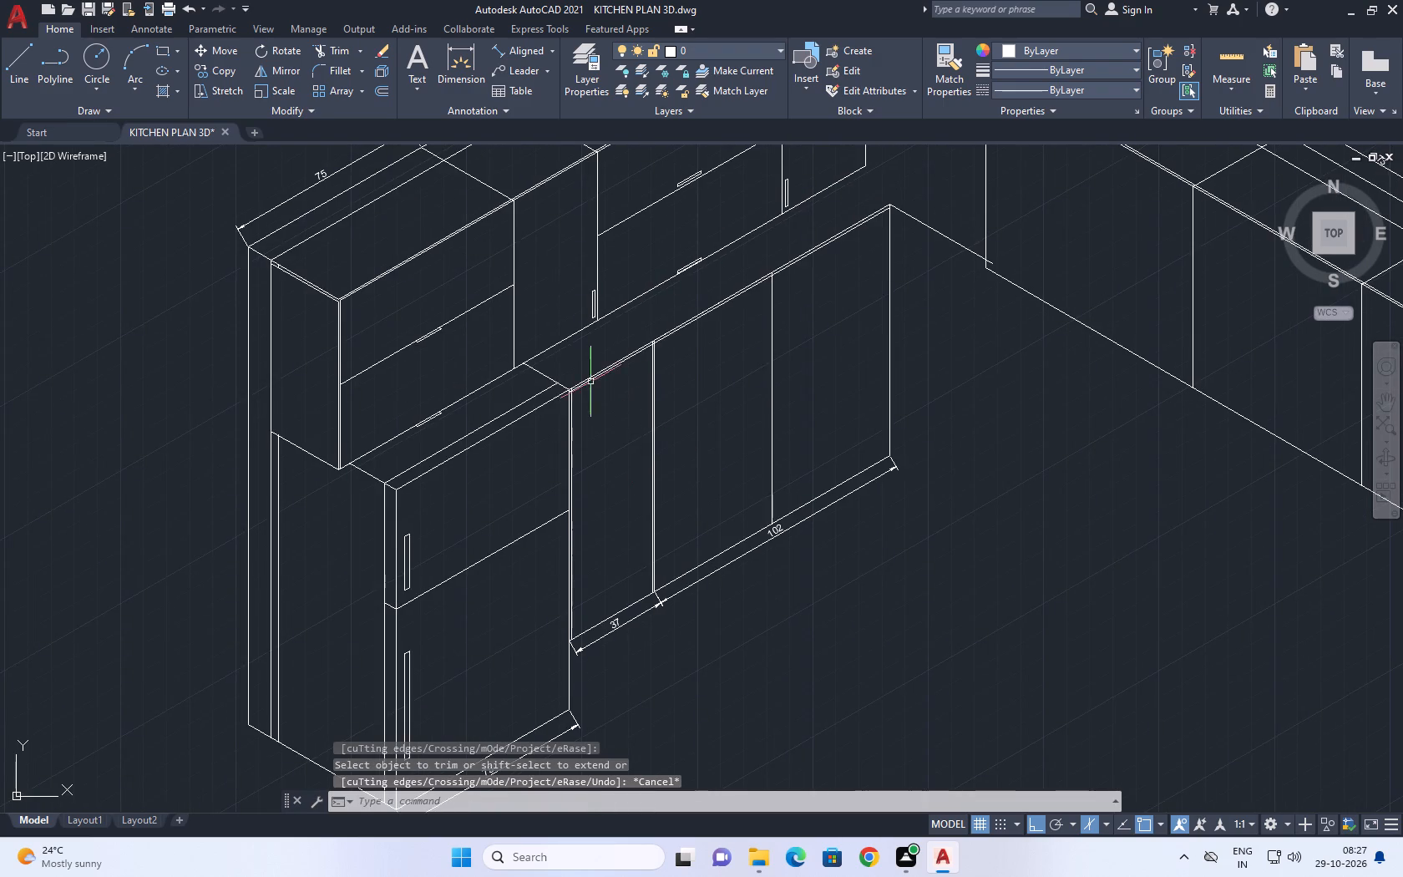
pyautogui.scroll(2, 555, 403)
pyautogui.press('space')
pyautogui.scroll(8, 570, 383)
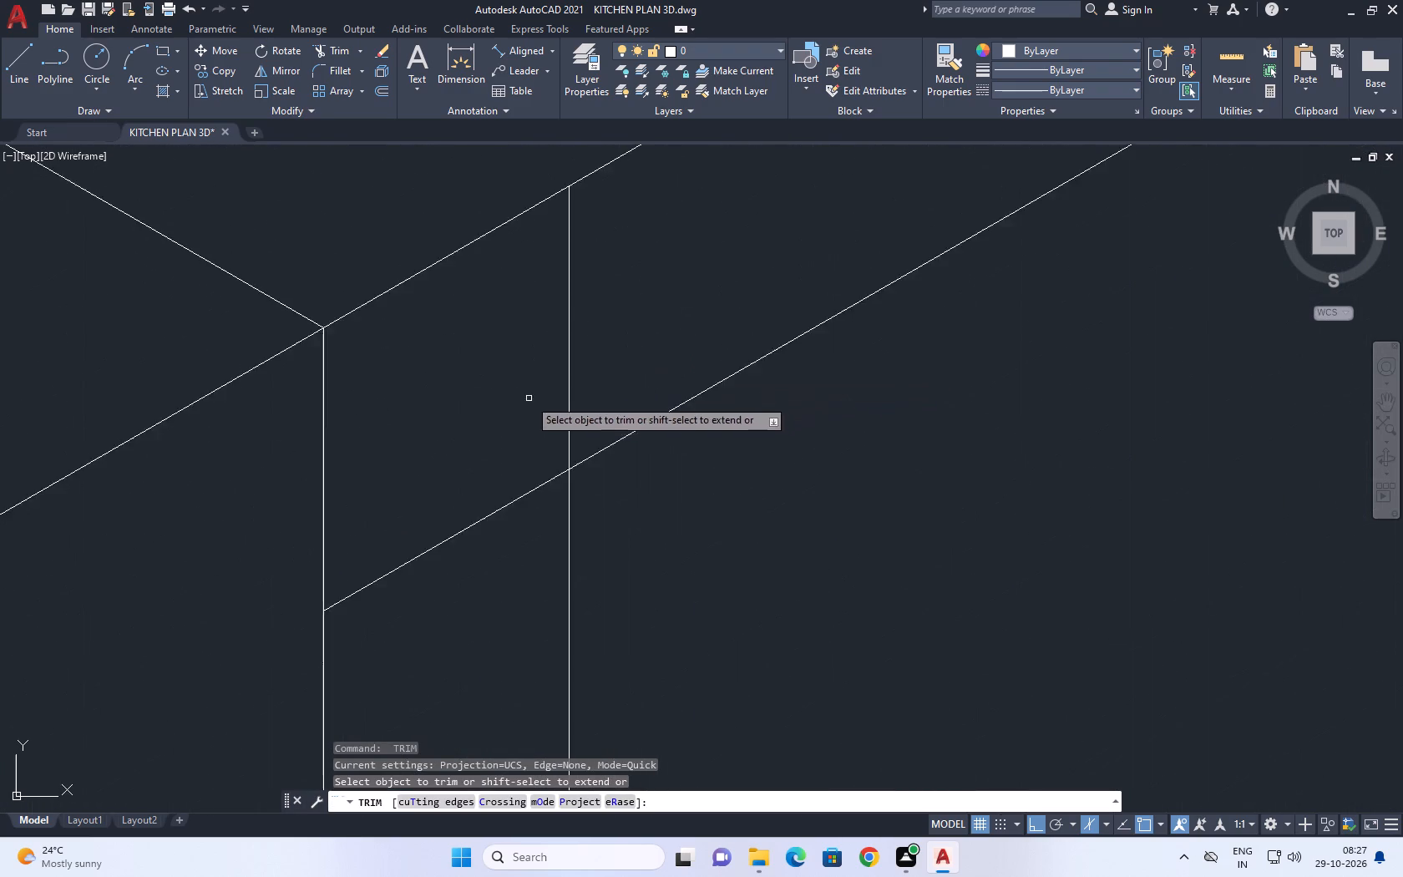
pyautogui.scroll(1, 529, 396)
pyautogui.click(610, 294)
pyautogui.click(474, 616)
# Trim the first panel's double vertical lines where they extend above the copied upper line.
pyautogui.scroll(-11, 425, 567)
pyautogui.moveTo(680, 459); pyautogui.dragTo(646, 478, button='middle')
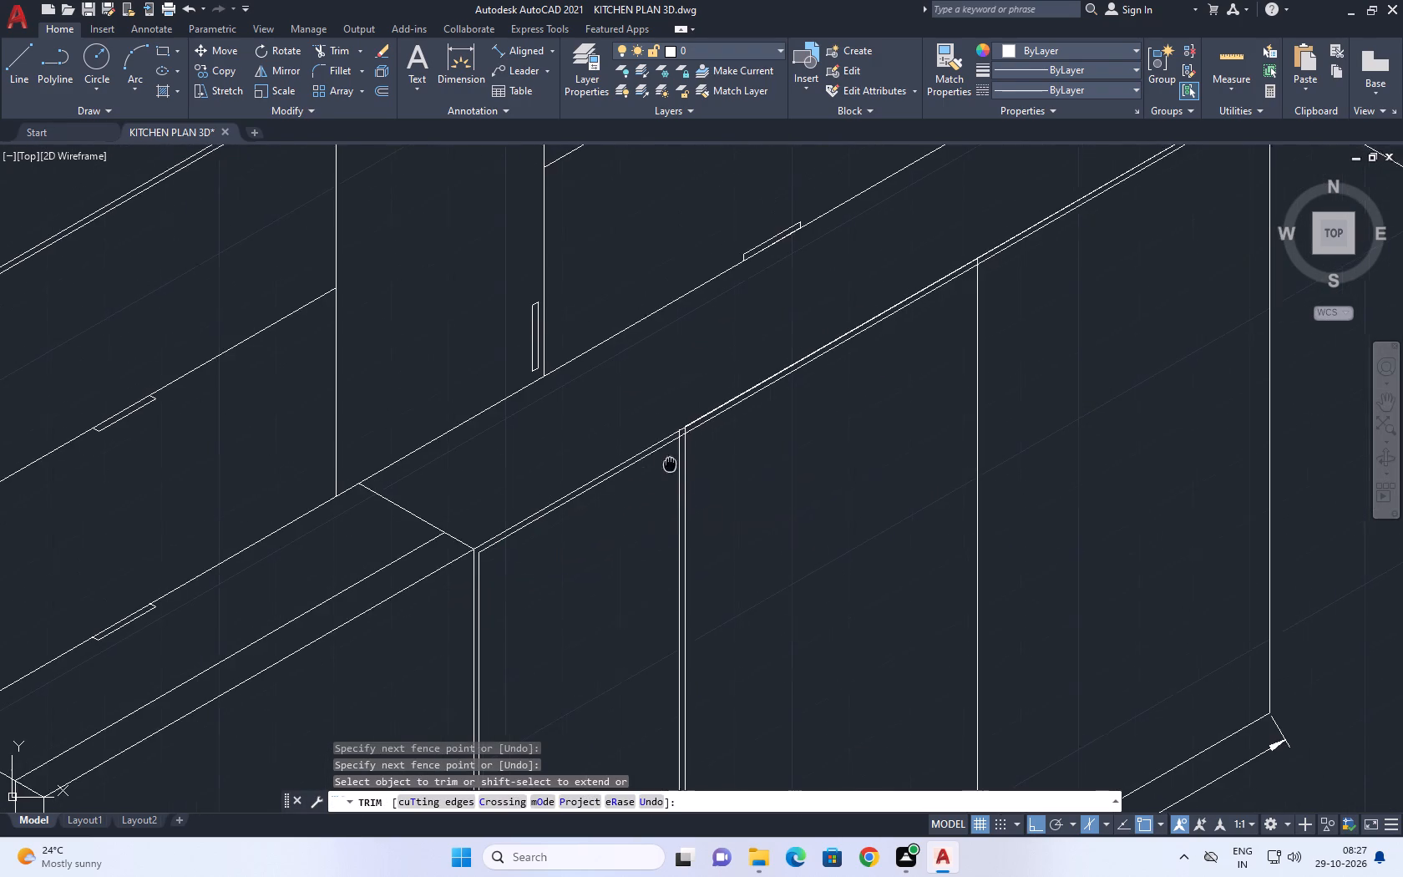
pyautogui.moveTo(646, 478); pyautogui.dragTo(441, 550, button='middle')
pyautogui.scroll(6, 454, 515)
pyautogui.moveTo(337, 584); pyautogui.dragTo(359, 575)
pyautogui.moveTo(493, 516); pyautogui.dragTo(503, 498)
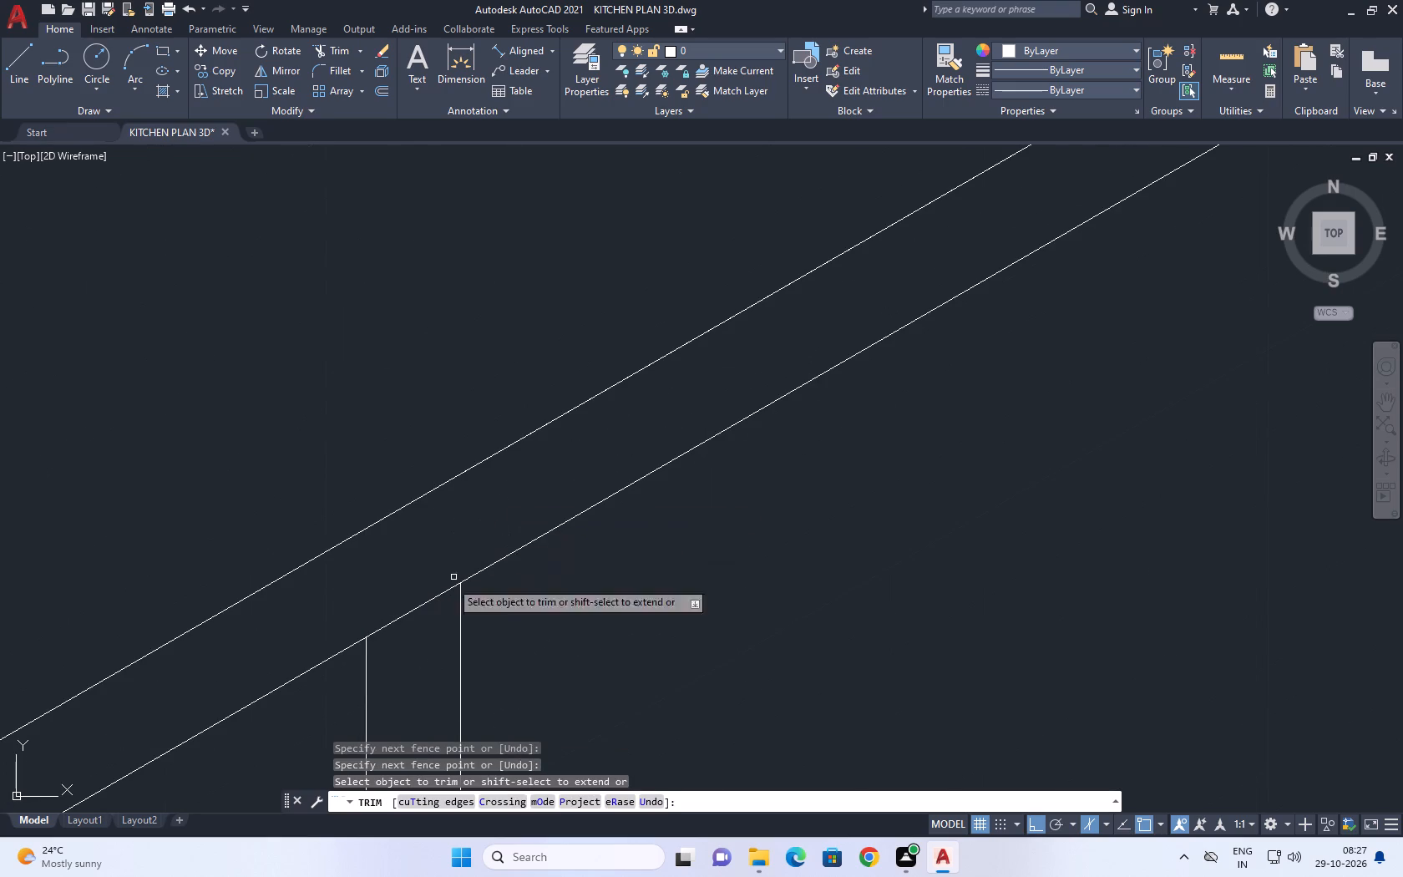
# Trim the vertical divider in the middle of the 102-unit section where it extends above the copied upper line.
pyautogui.scroll(-9, 494, 537)
pyautogui.moveTo(765, 433); pyautogui.dragTo(688, 474, button='middle')
pyautogui.scroll(5, 638, 462)
pyautogui.click(556, 438)
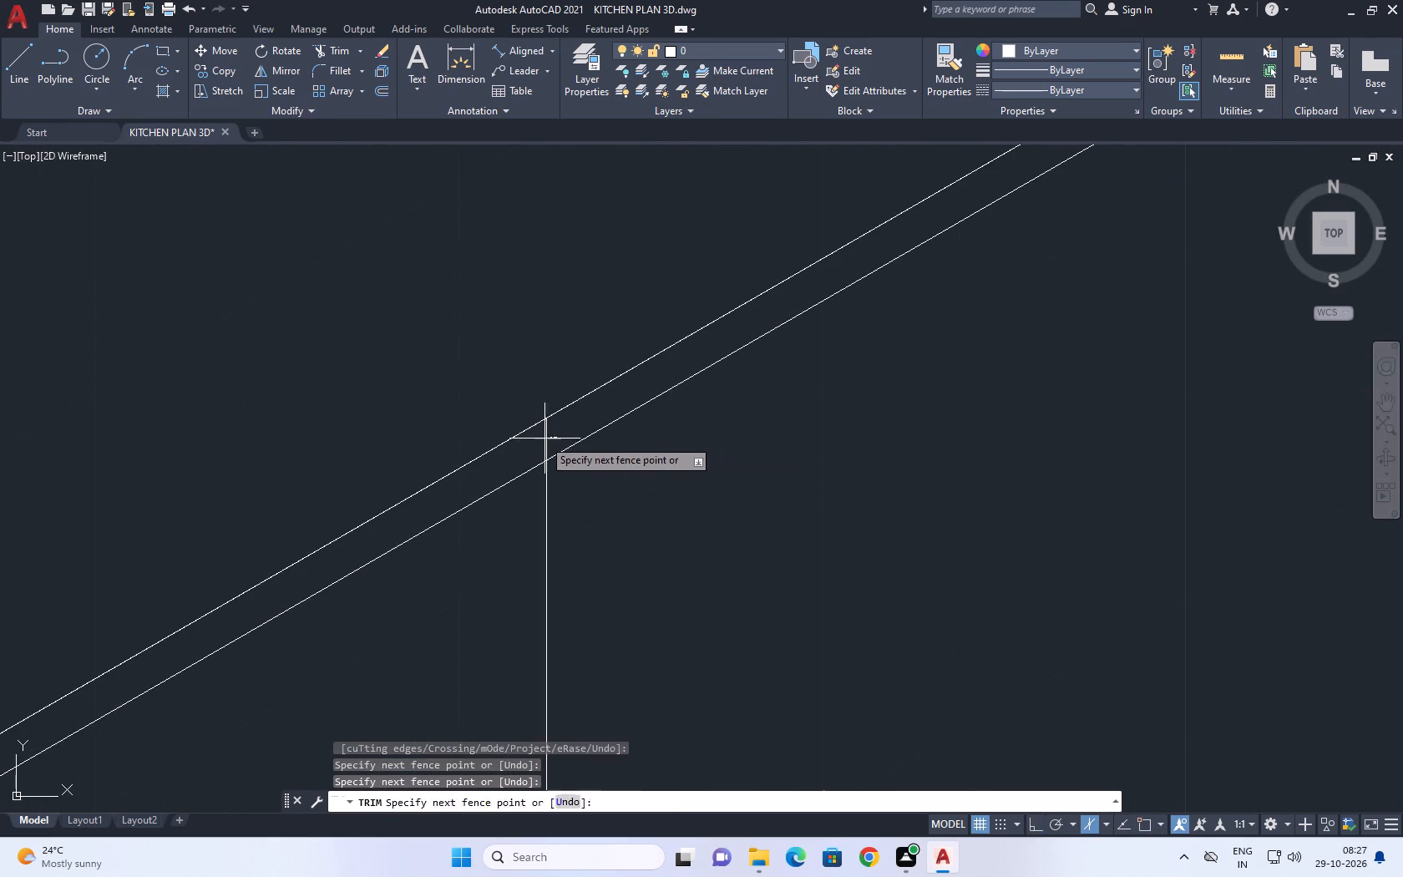
pyautogui.click(535, 440)
pyautogui.scroll(-4, 585, 444)
pyautogui.press('space')
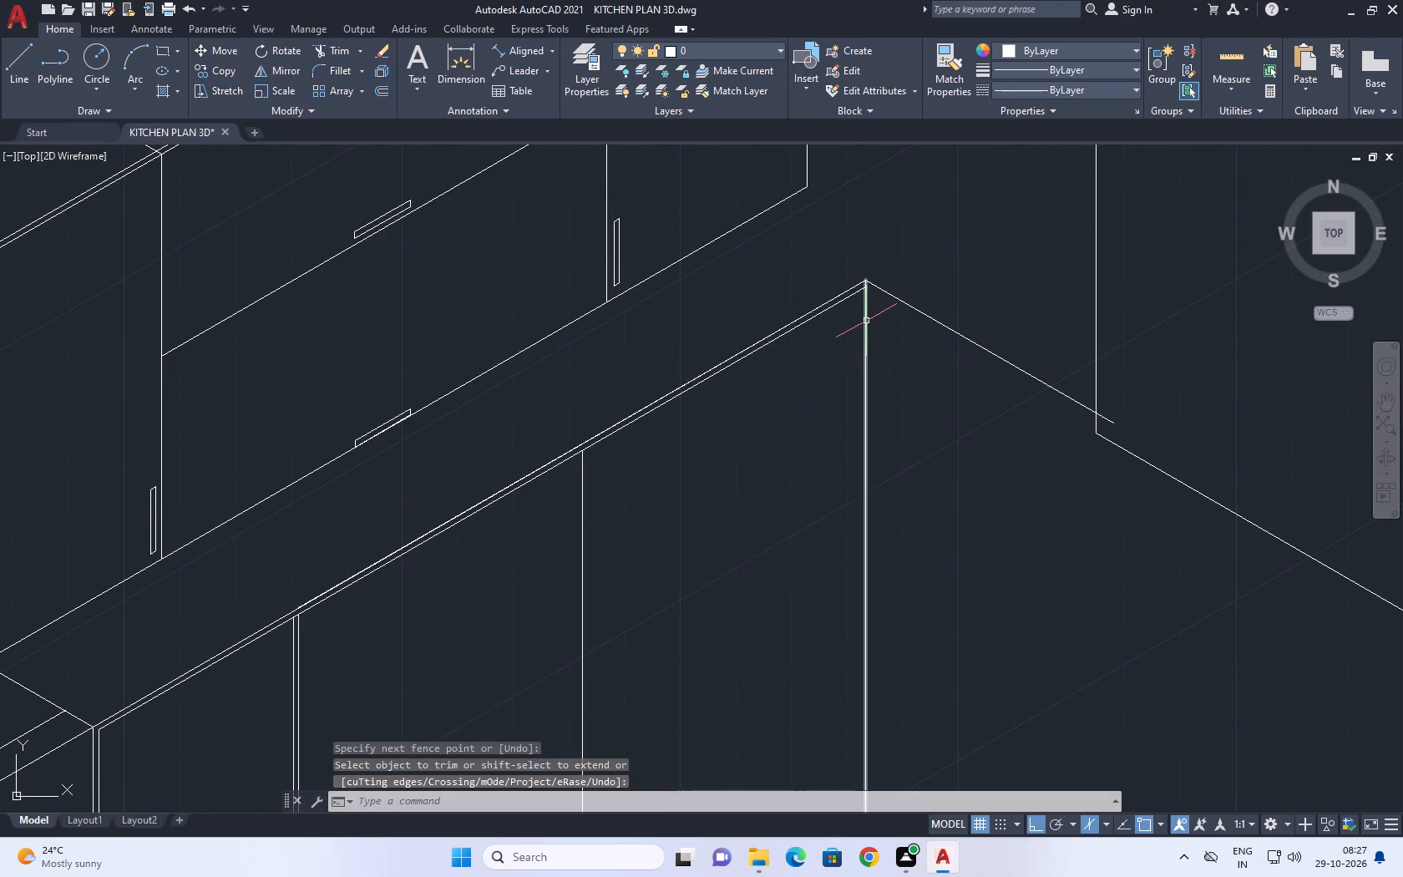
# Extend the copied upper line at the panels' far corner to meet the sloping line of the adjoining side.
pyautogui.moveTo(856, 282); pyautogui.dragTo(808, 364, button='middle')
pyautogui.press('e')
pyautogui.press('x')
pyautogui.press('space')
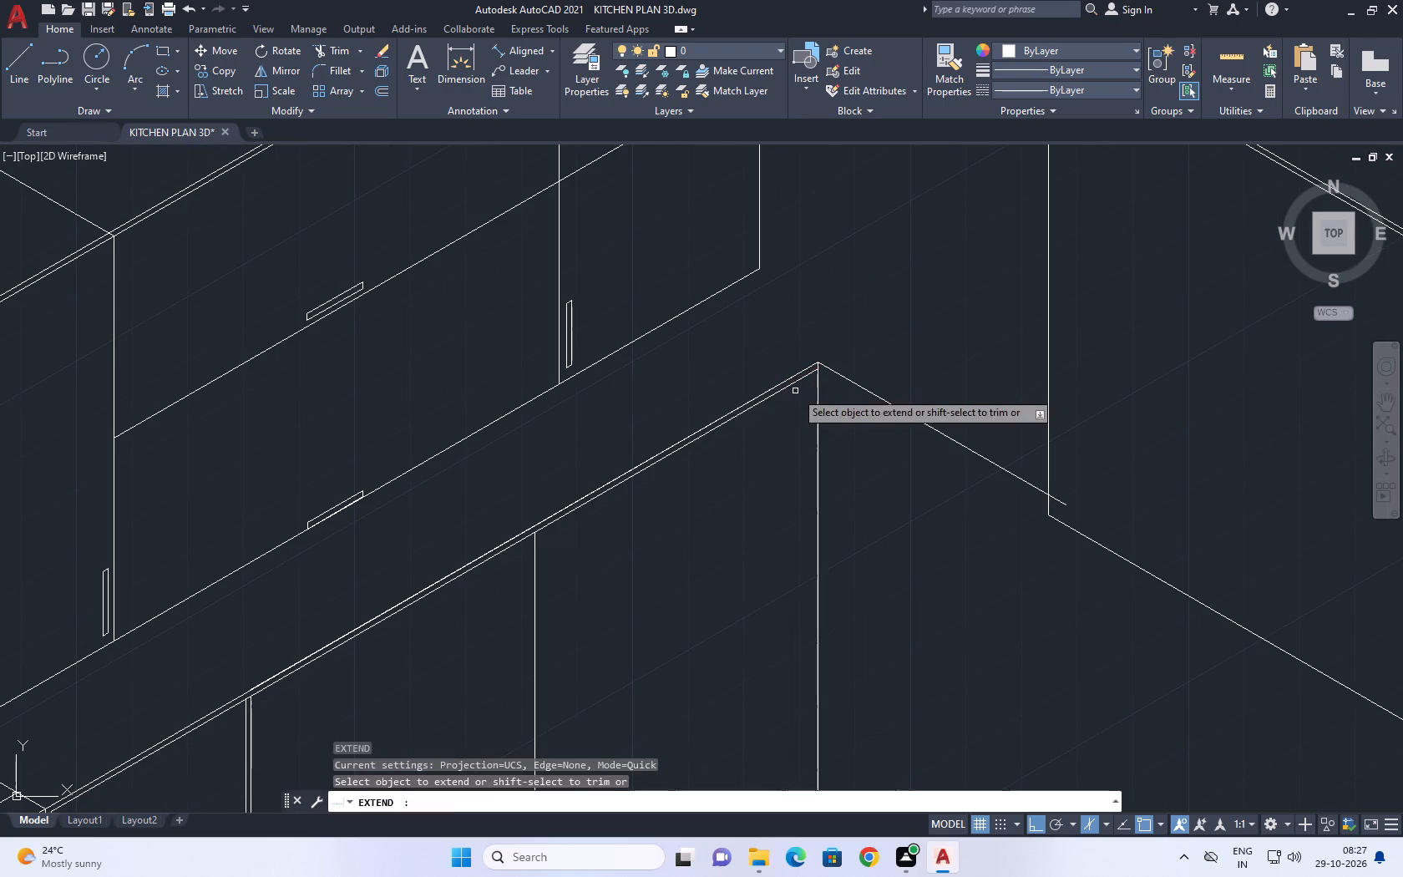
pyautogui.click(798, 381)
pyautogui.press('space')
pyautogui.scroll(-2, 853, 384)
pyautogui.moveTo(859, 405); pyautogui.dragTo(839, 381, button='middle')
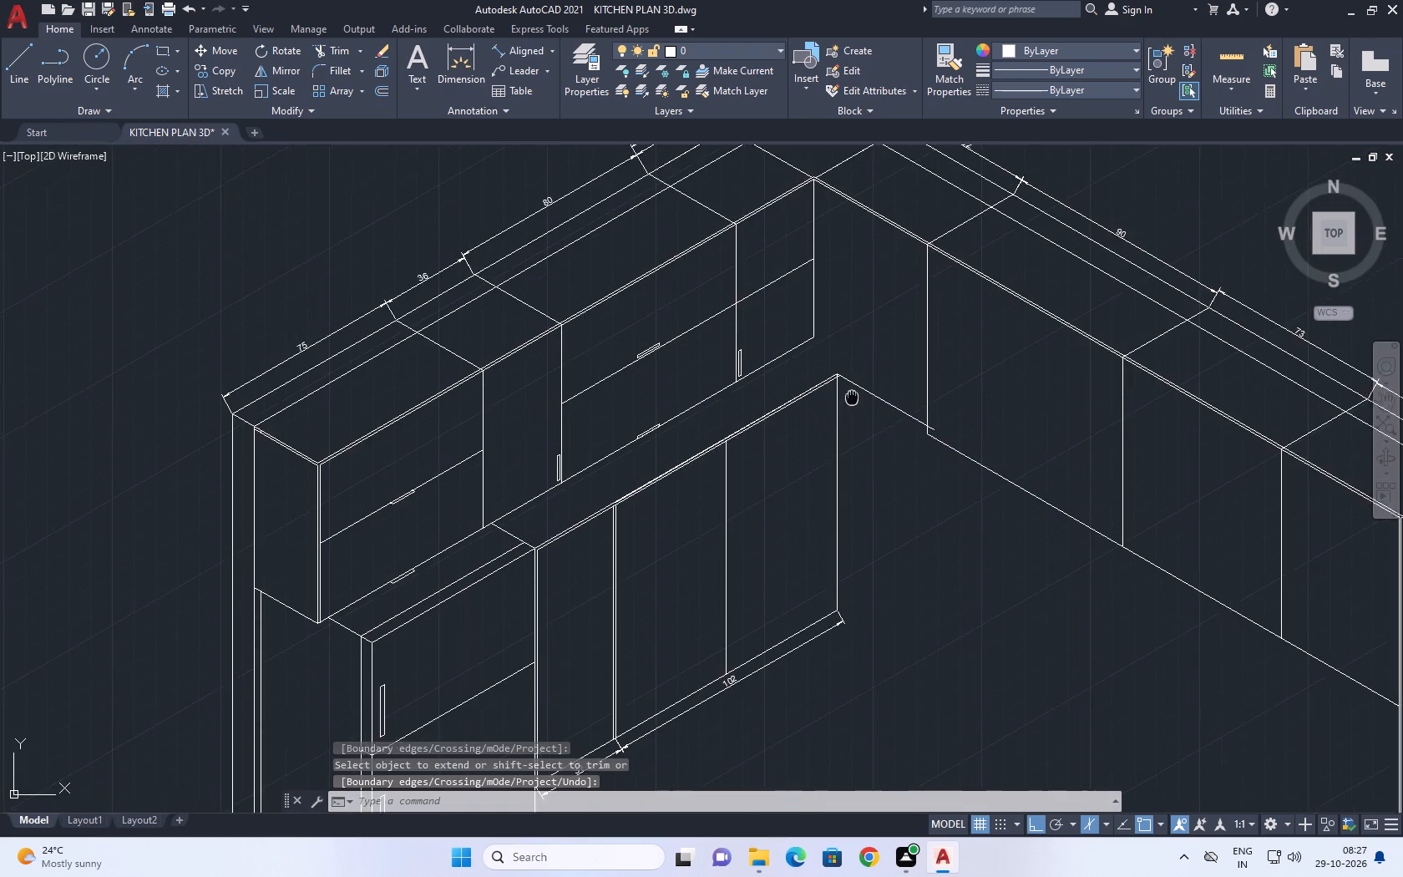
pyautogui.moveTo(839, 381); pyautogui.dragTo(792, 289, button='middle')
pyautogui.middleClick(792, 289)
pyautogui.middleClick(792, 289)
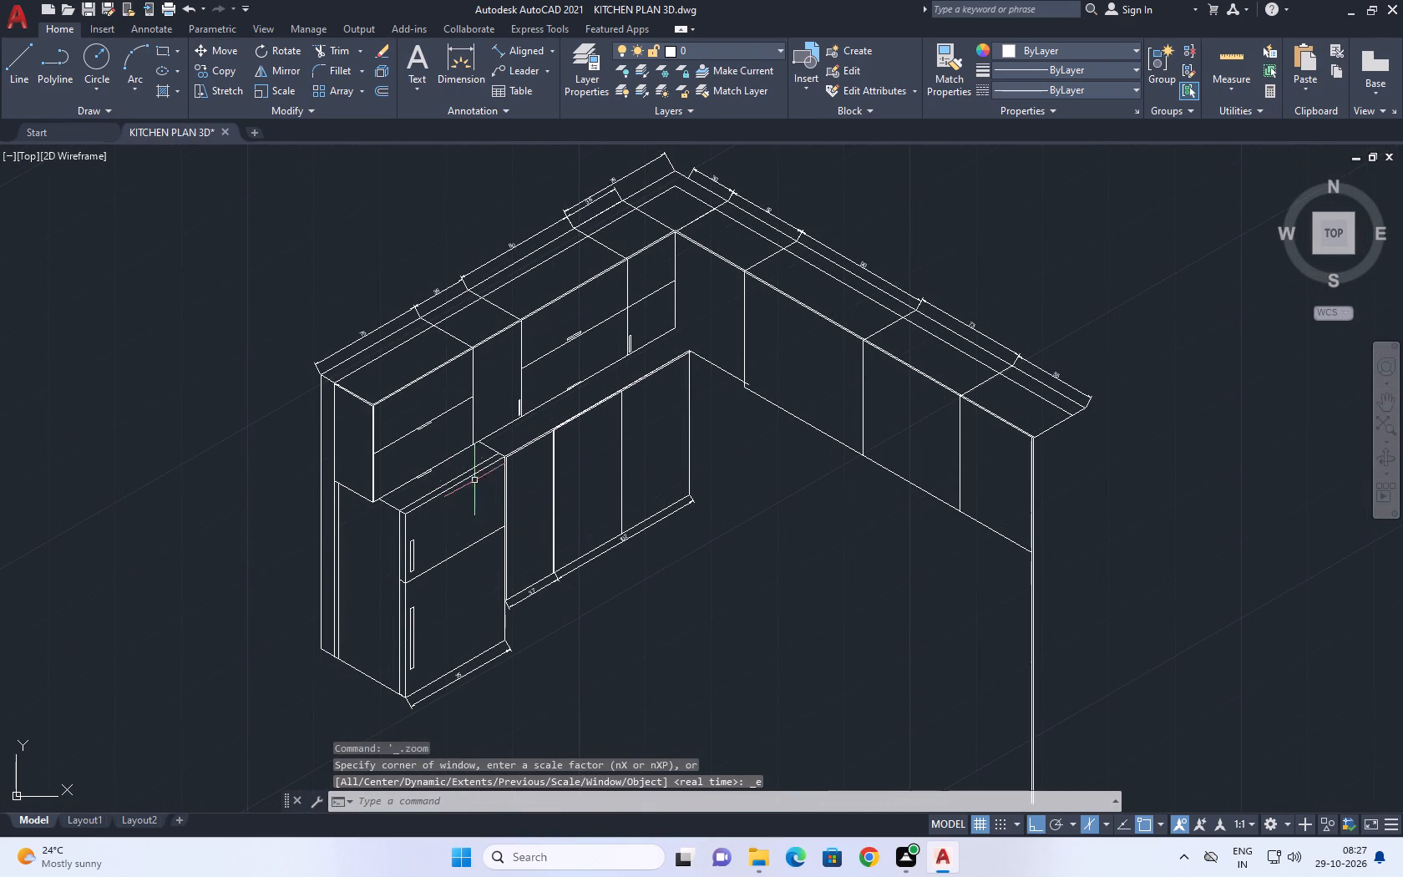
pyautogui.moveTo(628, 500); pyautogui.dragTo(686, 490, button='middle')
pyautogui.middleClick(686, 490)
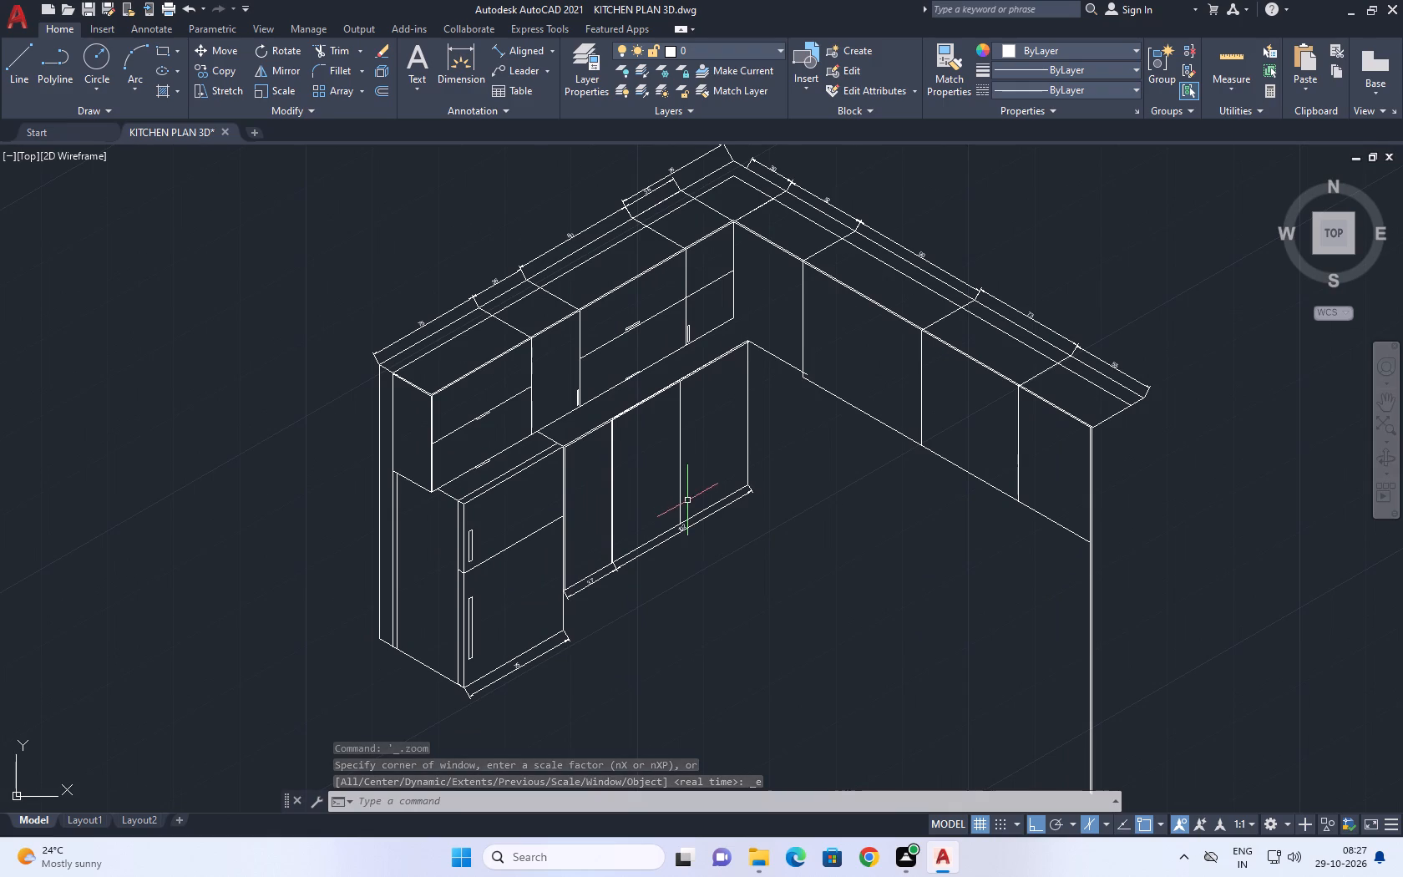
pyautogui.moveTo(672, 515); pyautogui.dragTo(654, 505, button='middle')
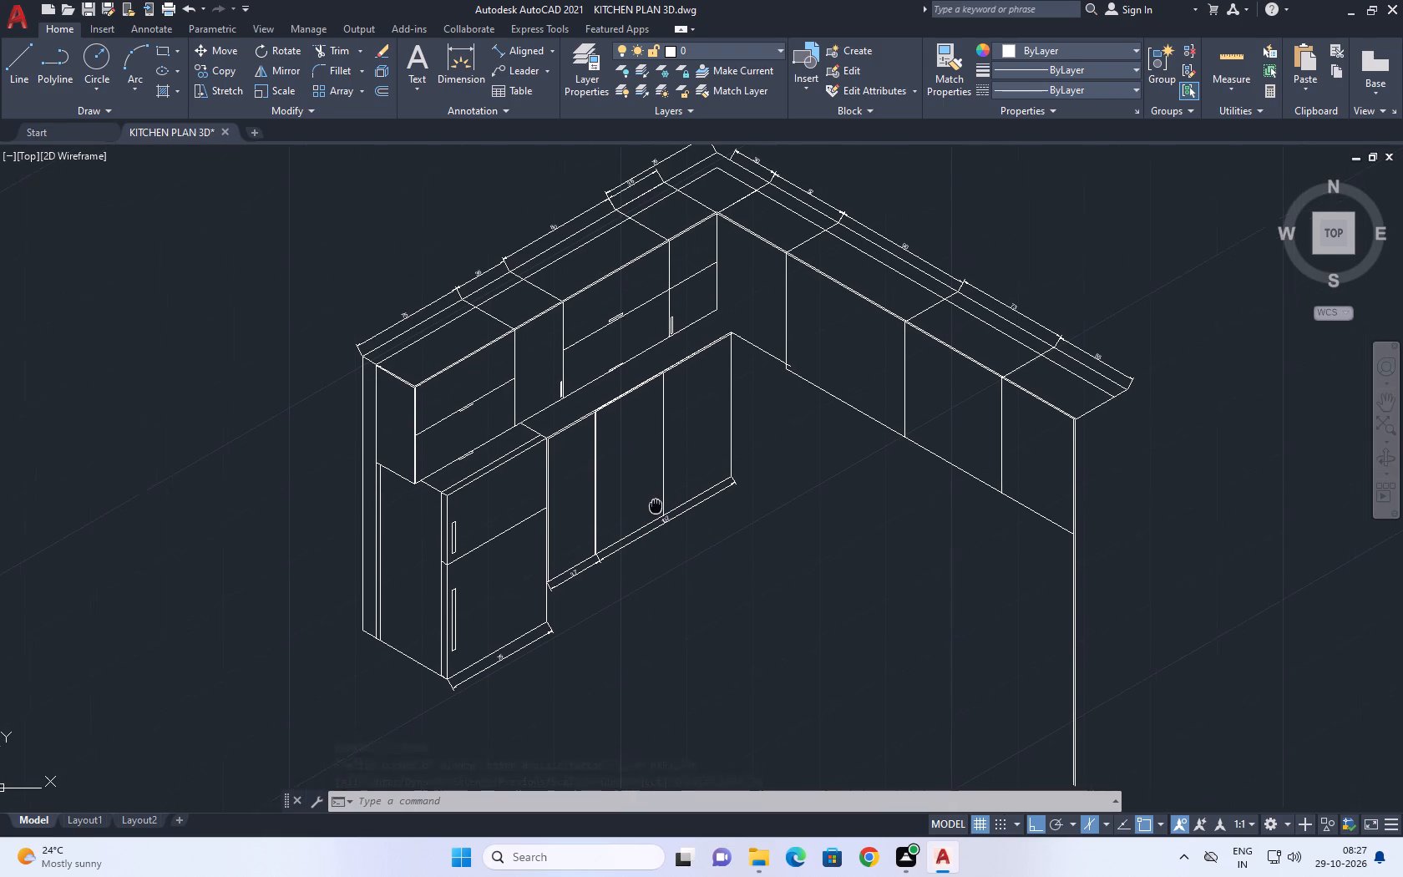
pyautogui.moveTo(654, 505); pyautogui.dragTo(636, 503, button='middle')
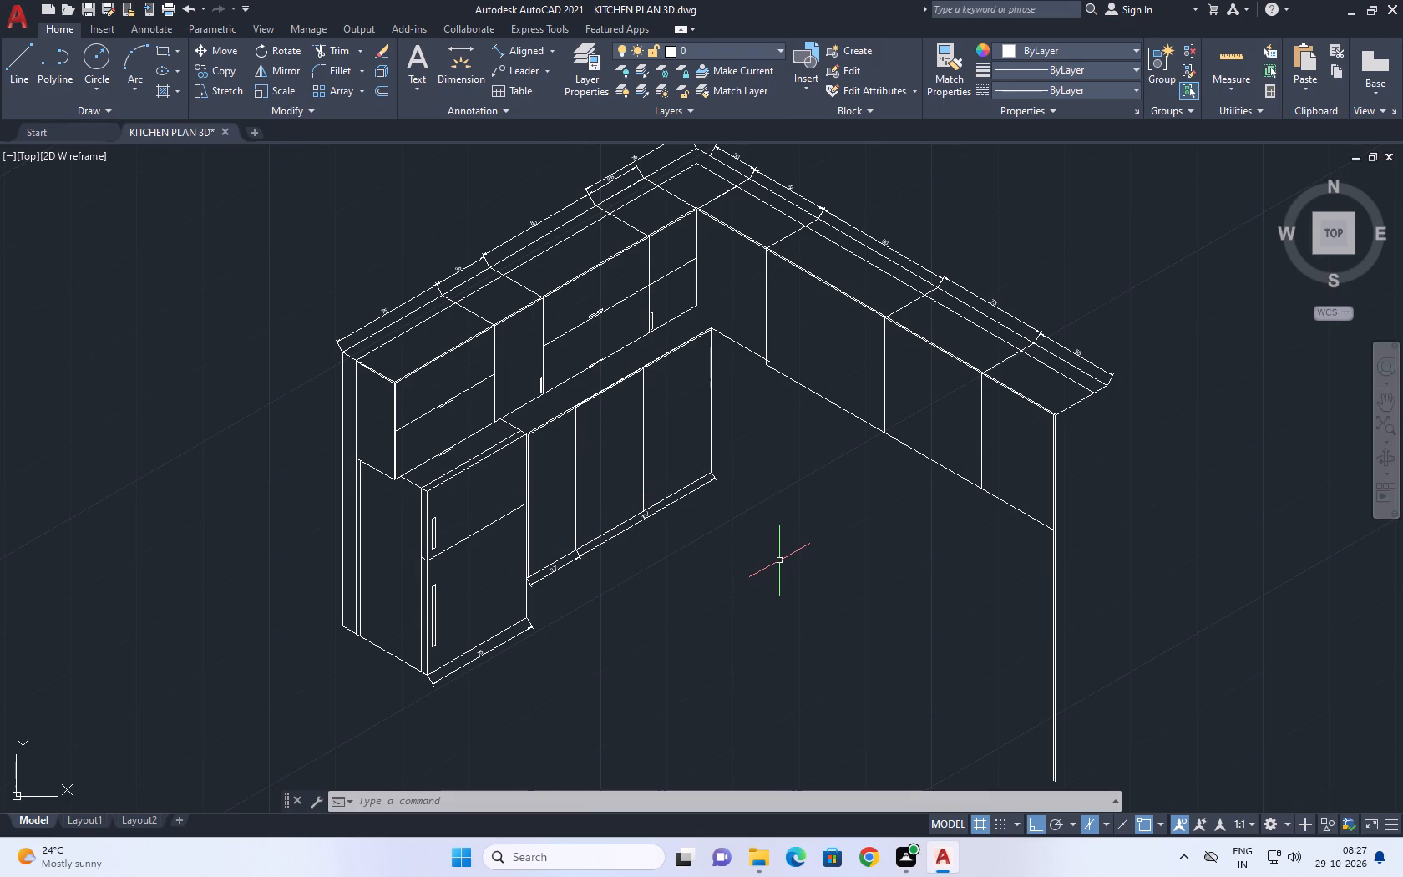
# Copy the middle vertical divider of the 102-unit section 1 unit toward the refrigerator.
pyautogui.moveTo(645, 338); pyautogui.dragTo(621, 289, button='middle')
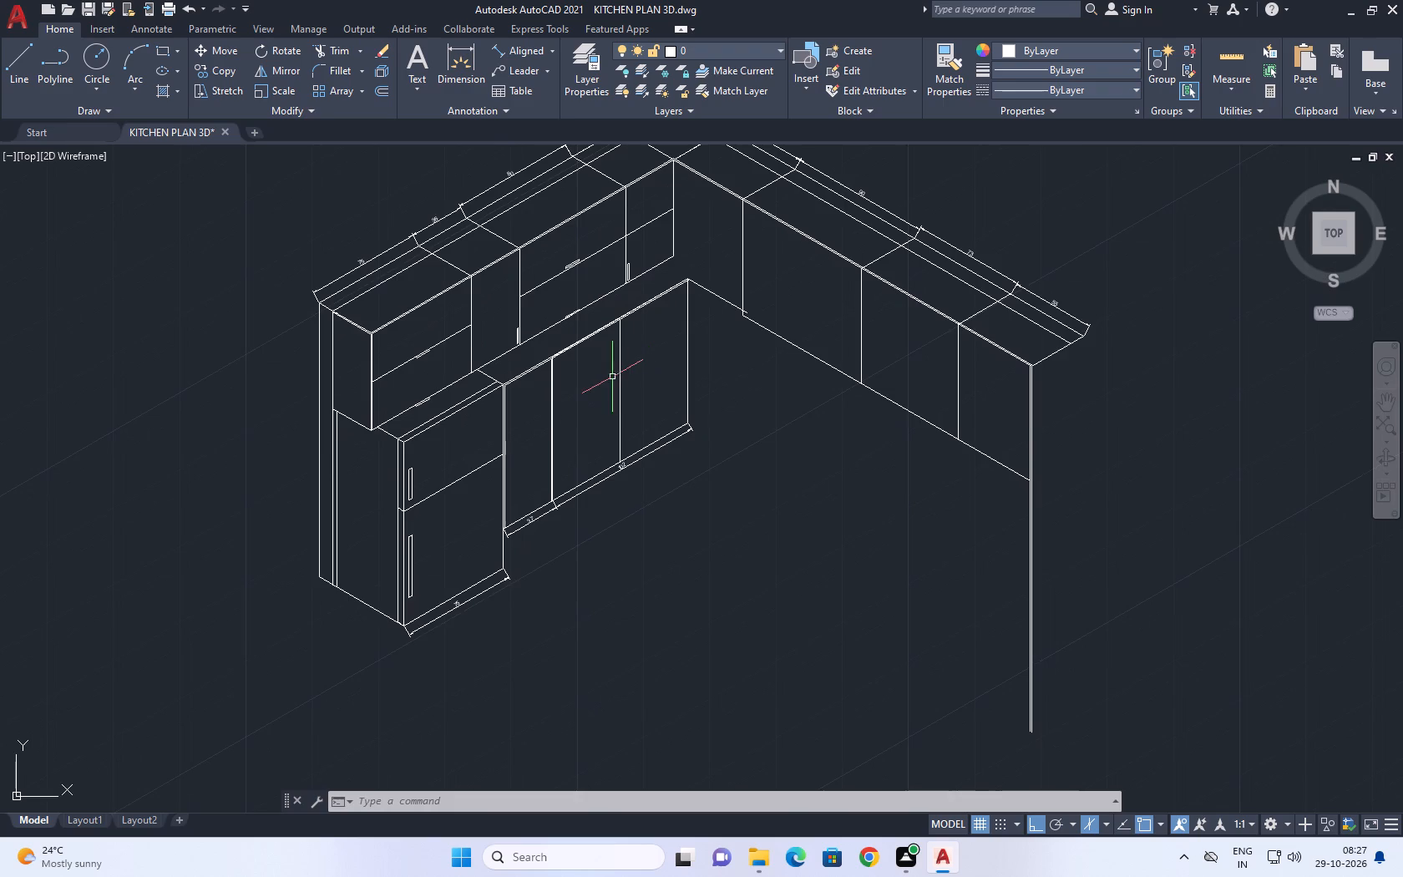
pyautogui.scroll(3, 569, 430)
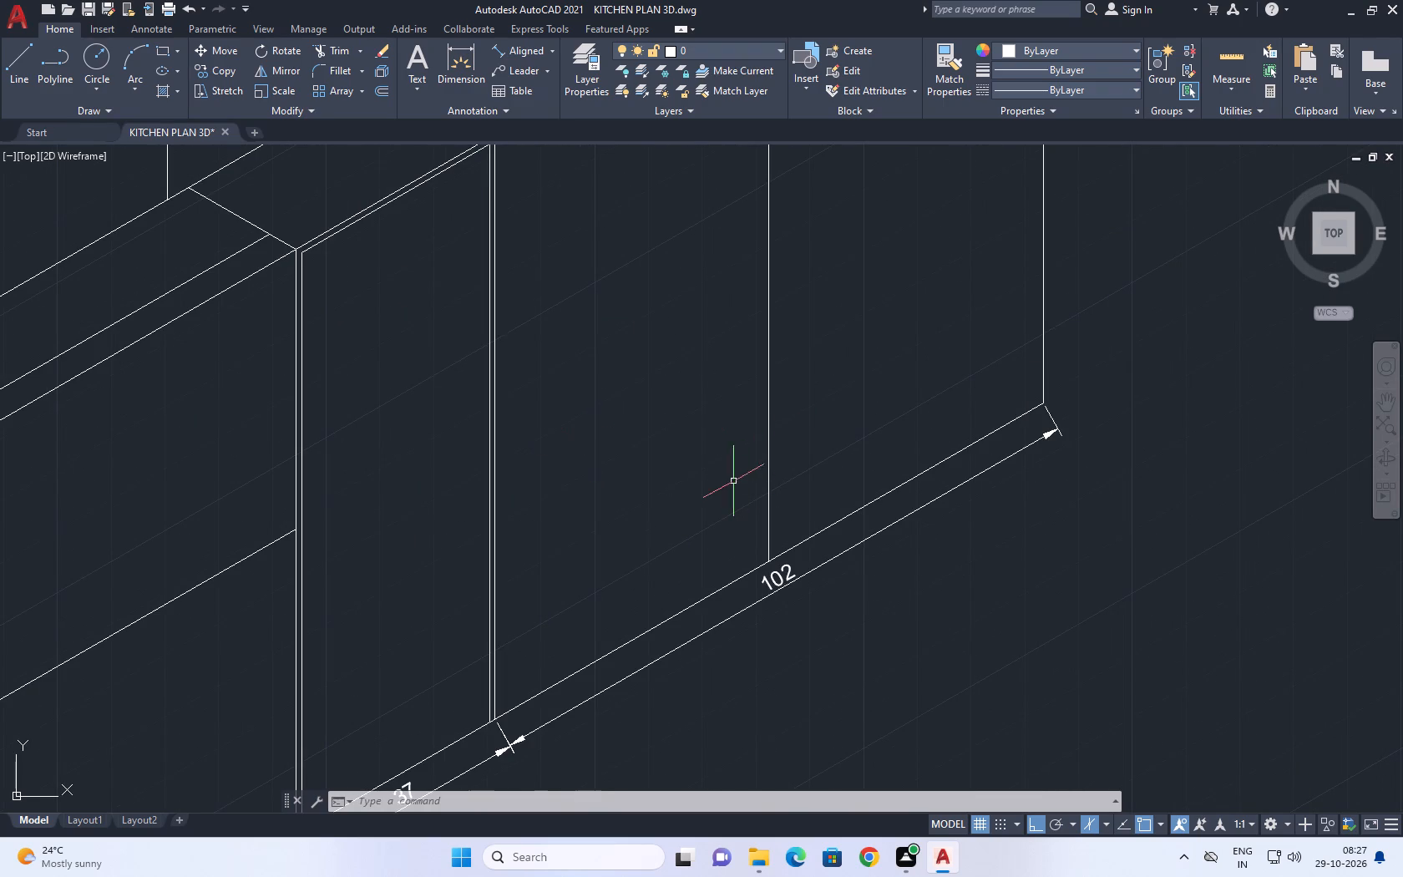
pyautogui.moveTo(788, 370); pyautogui.dragTo(771, 356)
pyautogui.click(740, 334)
pyautogui.moveTo(835, 295); pyautogui.dragTo(818, 334, button='middle')
pyautogui.press('c')
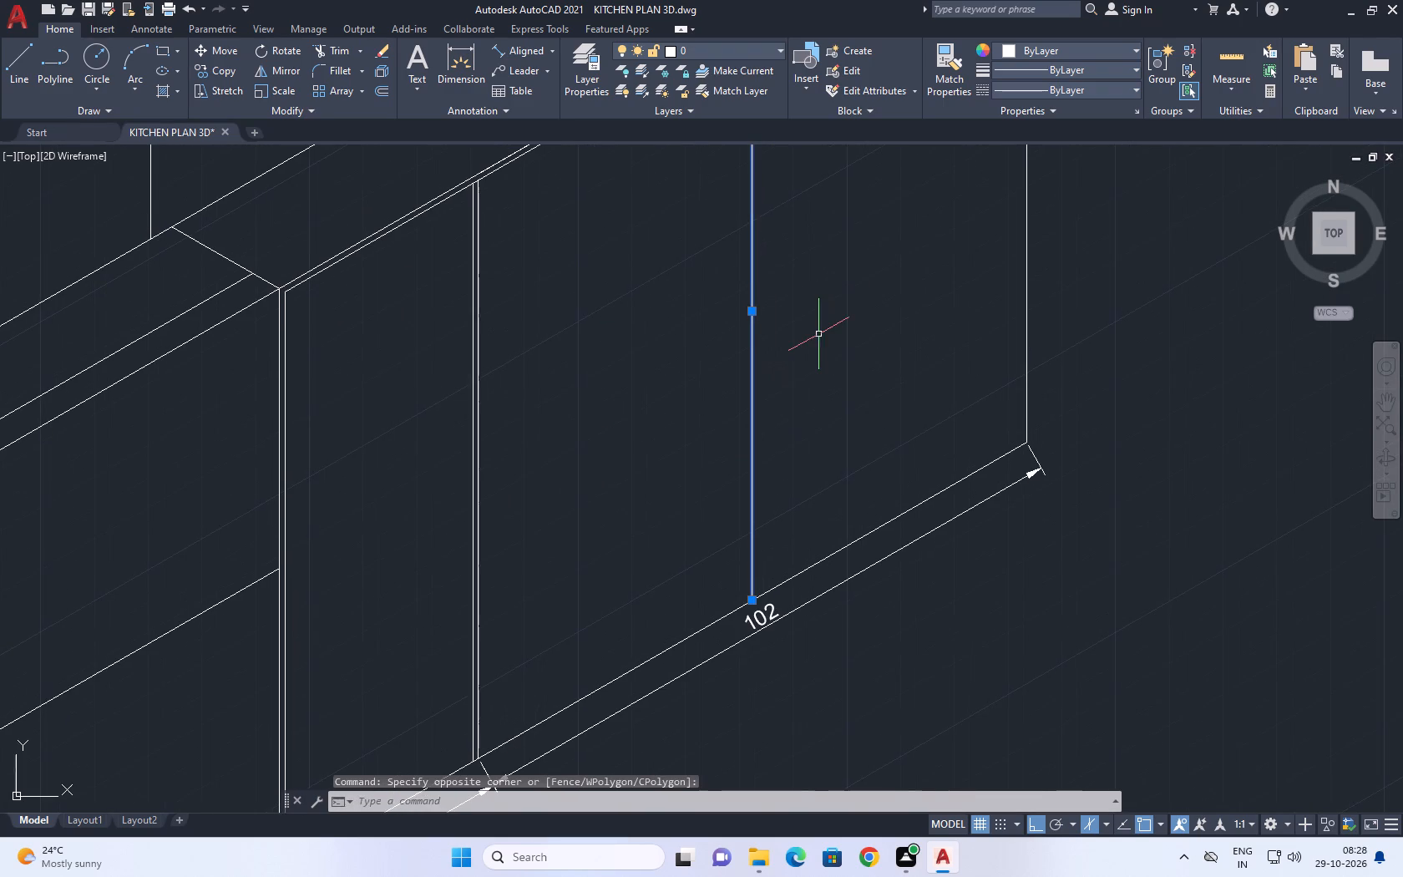
pyautogui.press('o')
pyautogui.press('space')
pyautogui.click(820, 347)
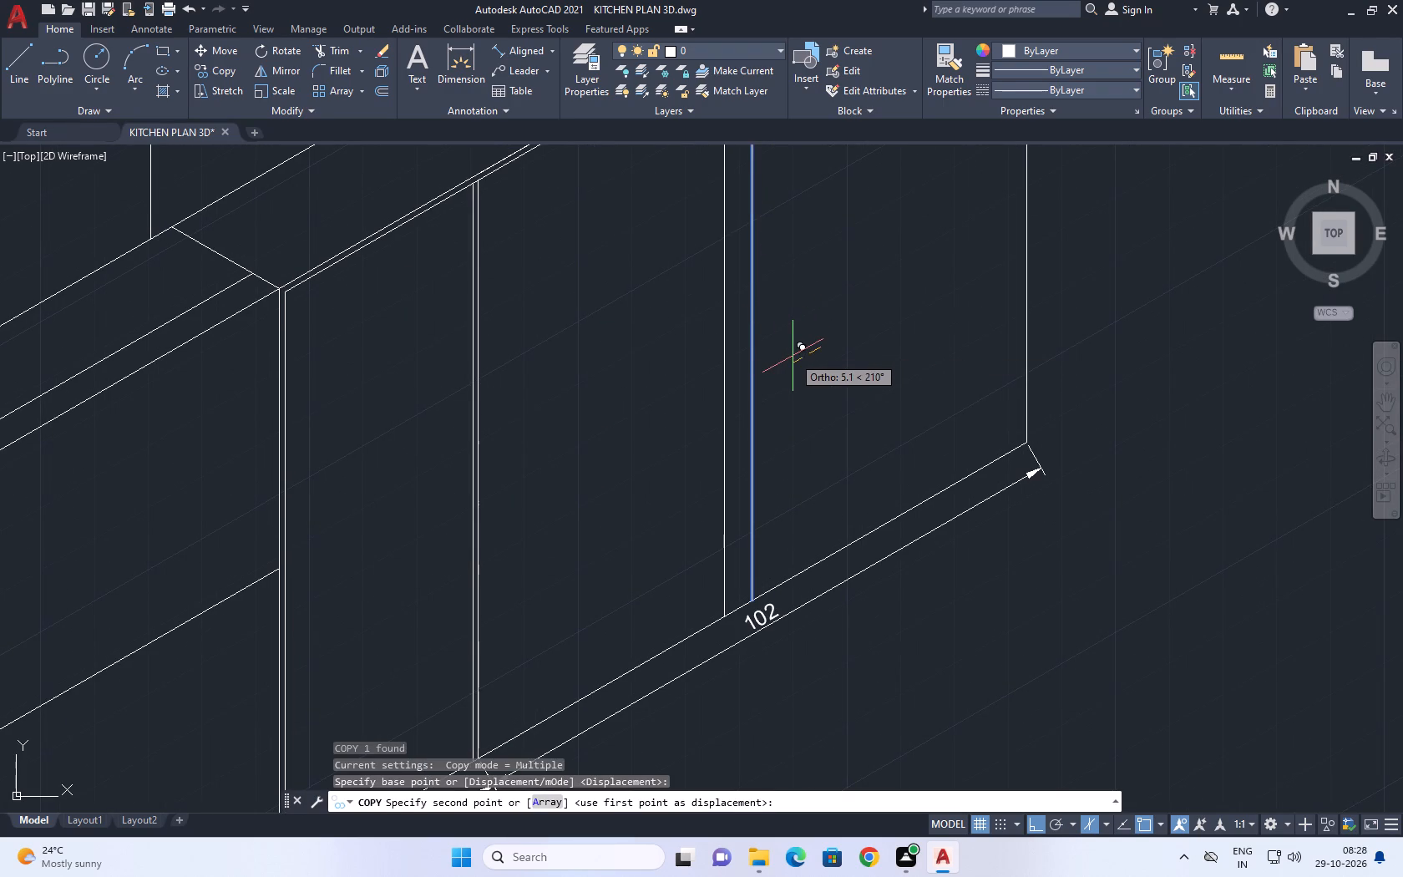
pyautogui.write('1')
pyautogui.press('space')
pyautogui.press('Escape')
# Copy the vertical edge at the far end of the 102-unit section 1 unit toward the refrigerator.
pyautogui.moveTo(810, 389); pyautogui.dragTo(777, 399, button='middle')
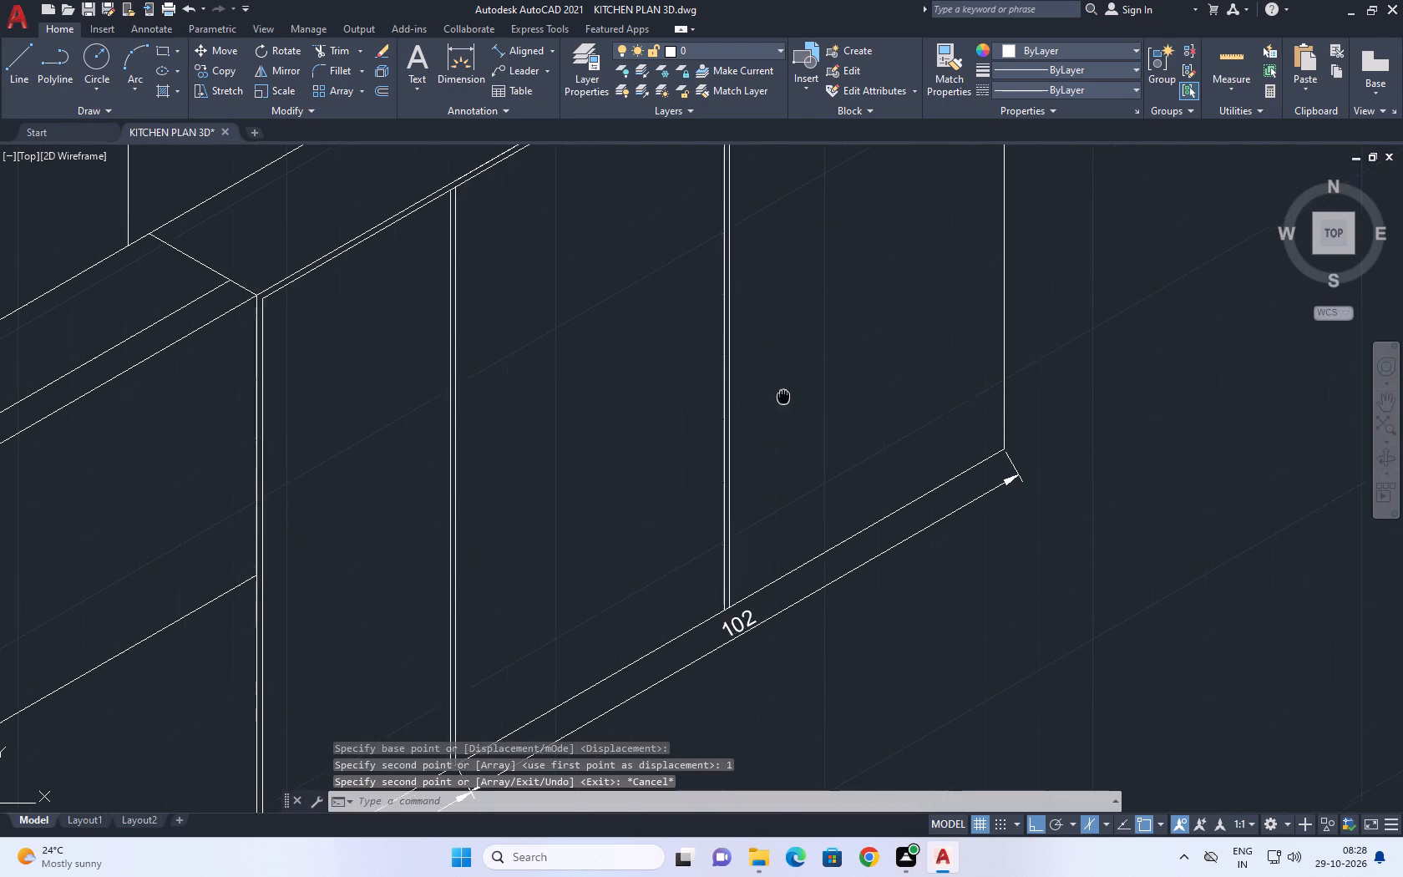
pyautogui.moveTo(777, 399); pyautogui.dragTo(755, 411, button='middle')
pyautogui.scroll(-2, 837, 420)
pyautogui.moveTo(901, 357); pyautogui.dragTo(873, 372, button='middle')
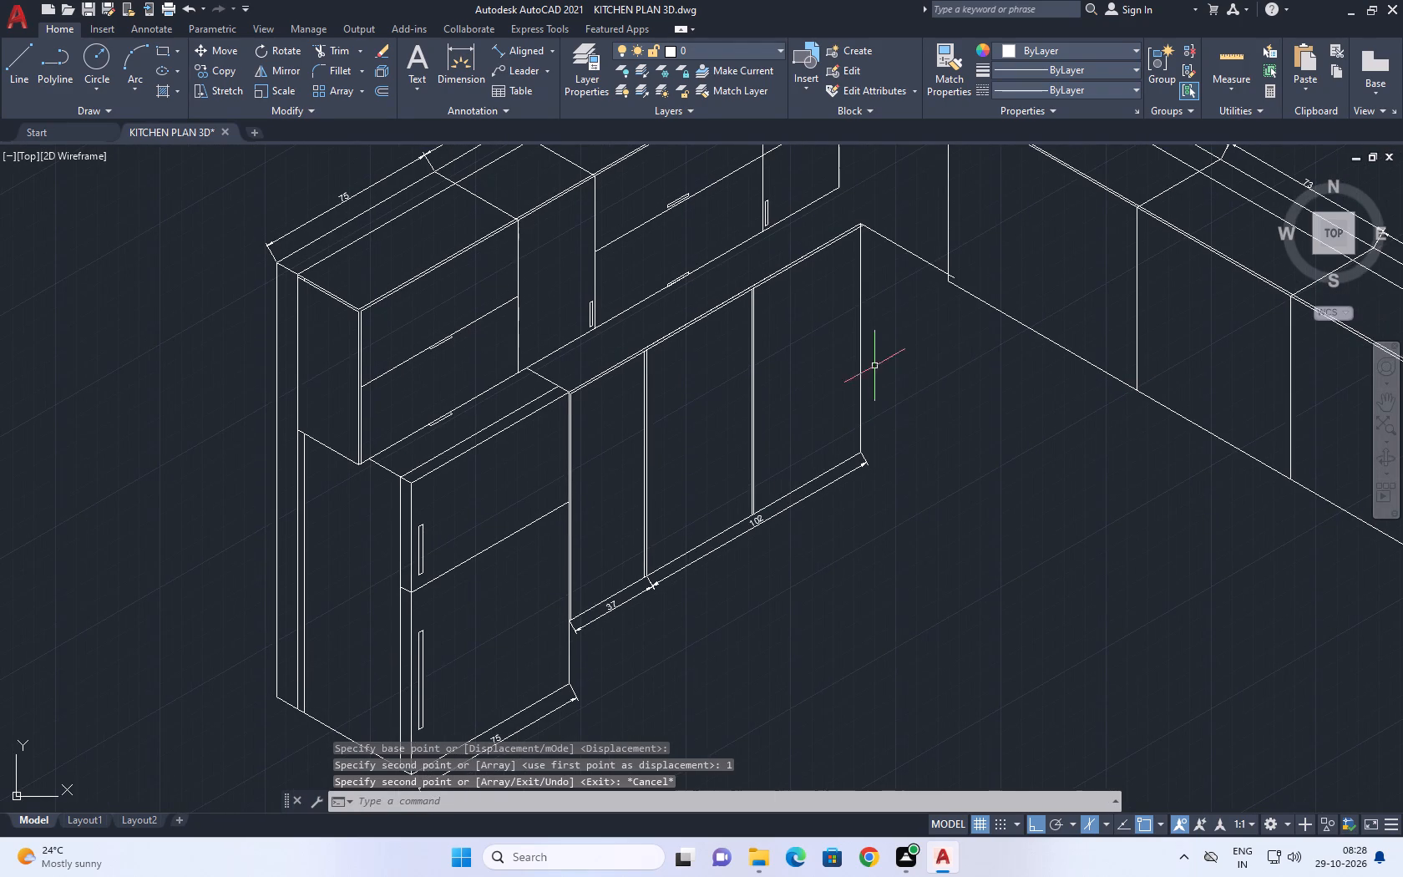
pyautogui.click(871, 354)
pyautogui.click(831, 324)
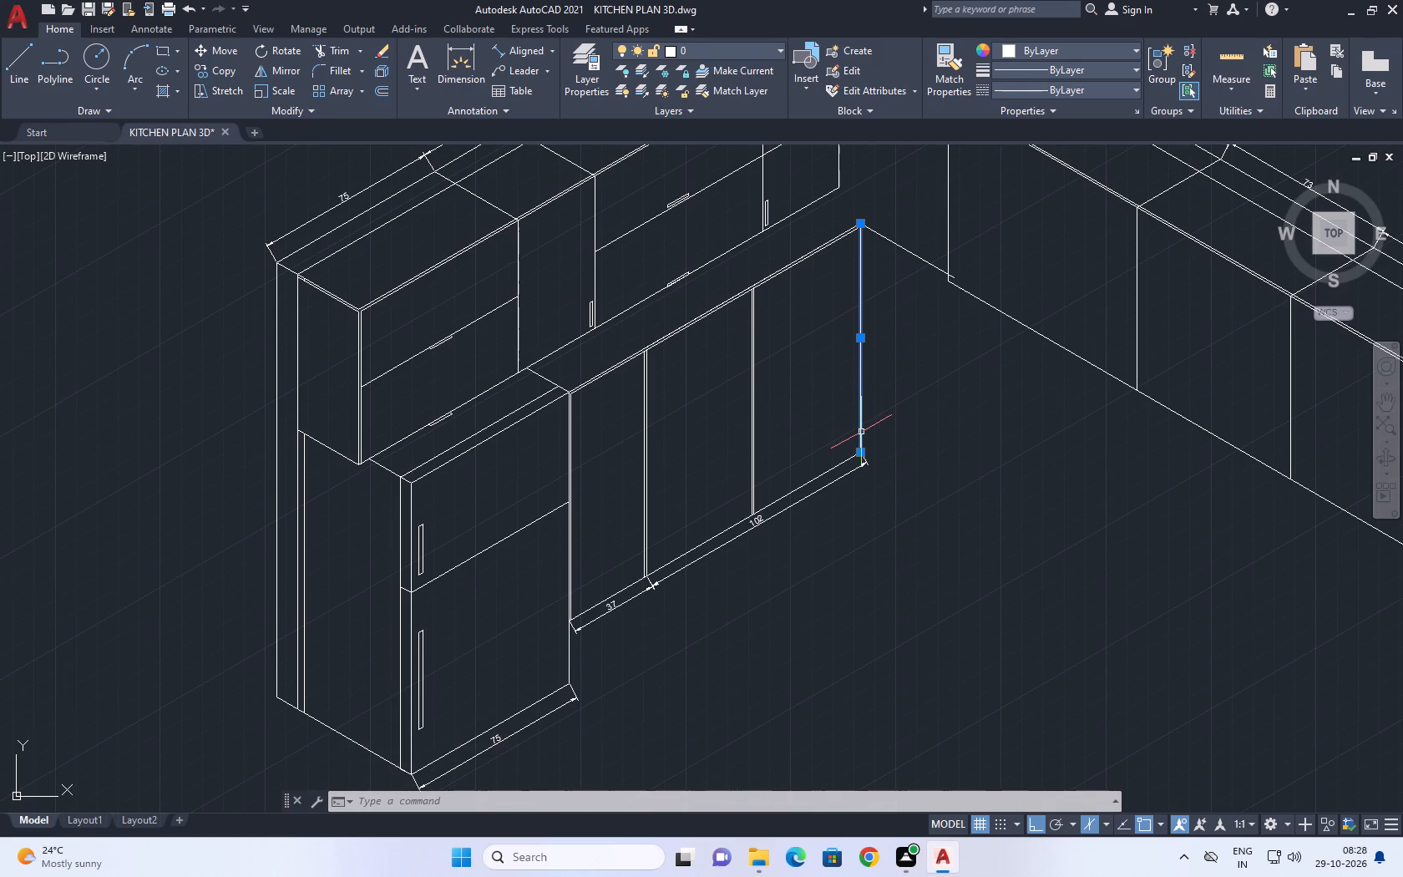
pyautogui.scroll(-1, 859, 434)
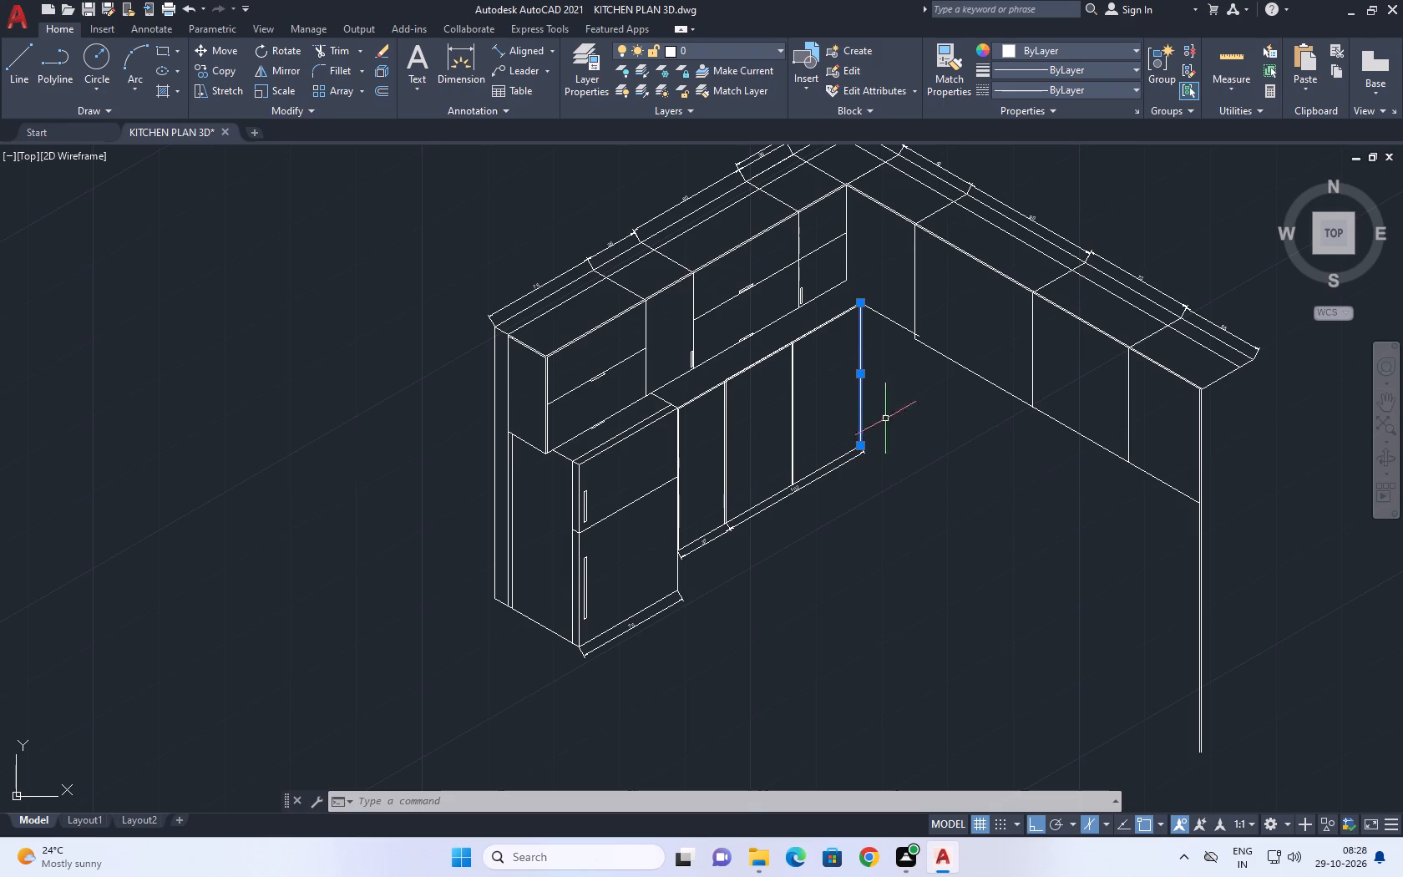
pyautogui.moveTo(908, 466); pyautogui.dragTo(799, 459, button='middle')
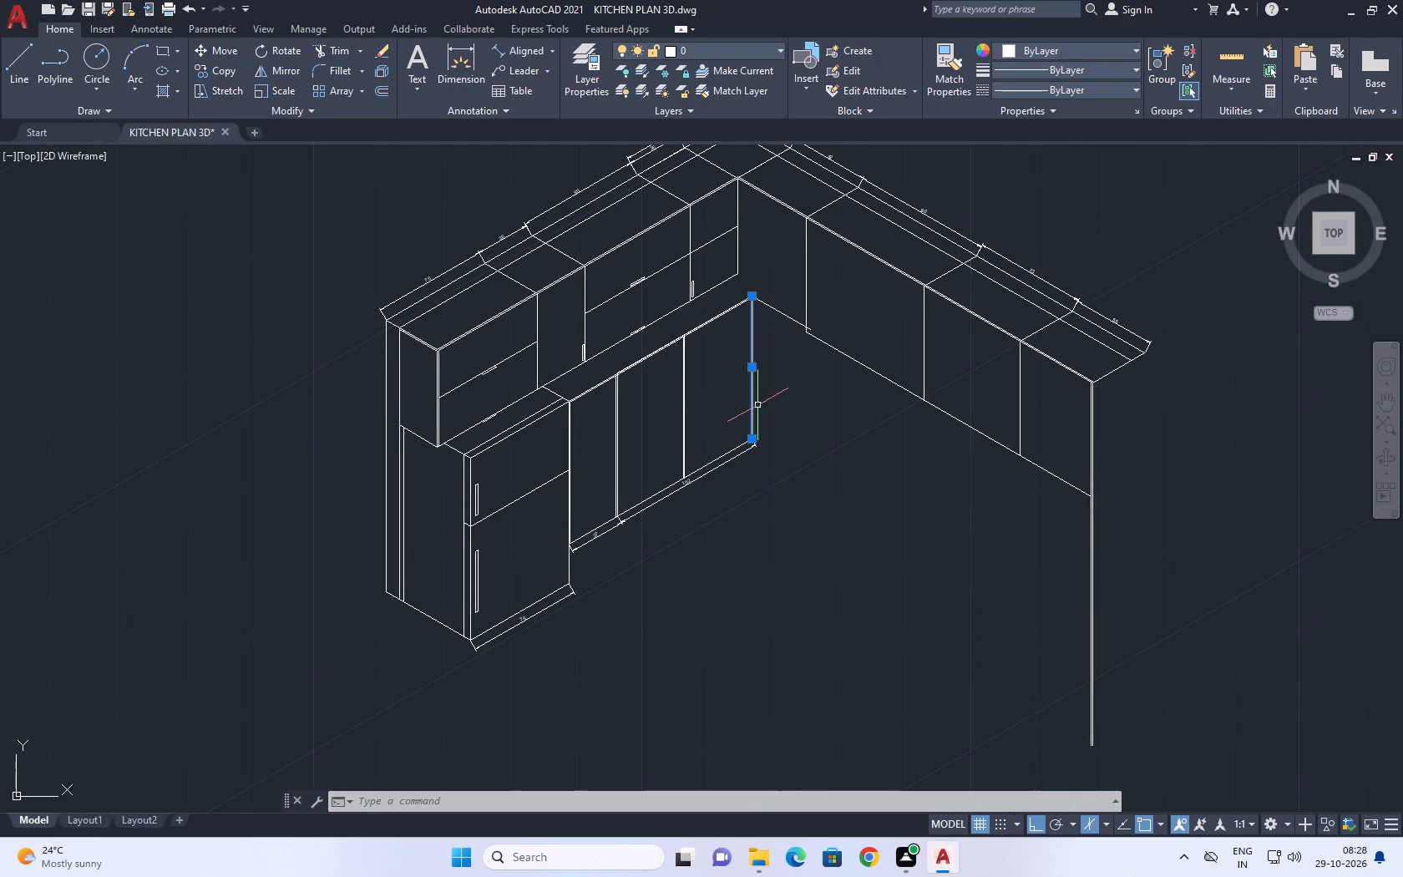
pyautogui.press('c')
pyautogui.write('o')
pyautogui.press('space')
pyautogui.click(774, 378)
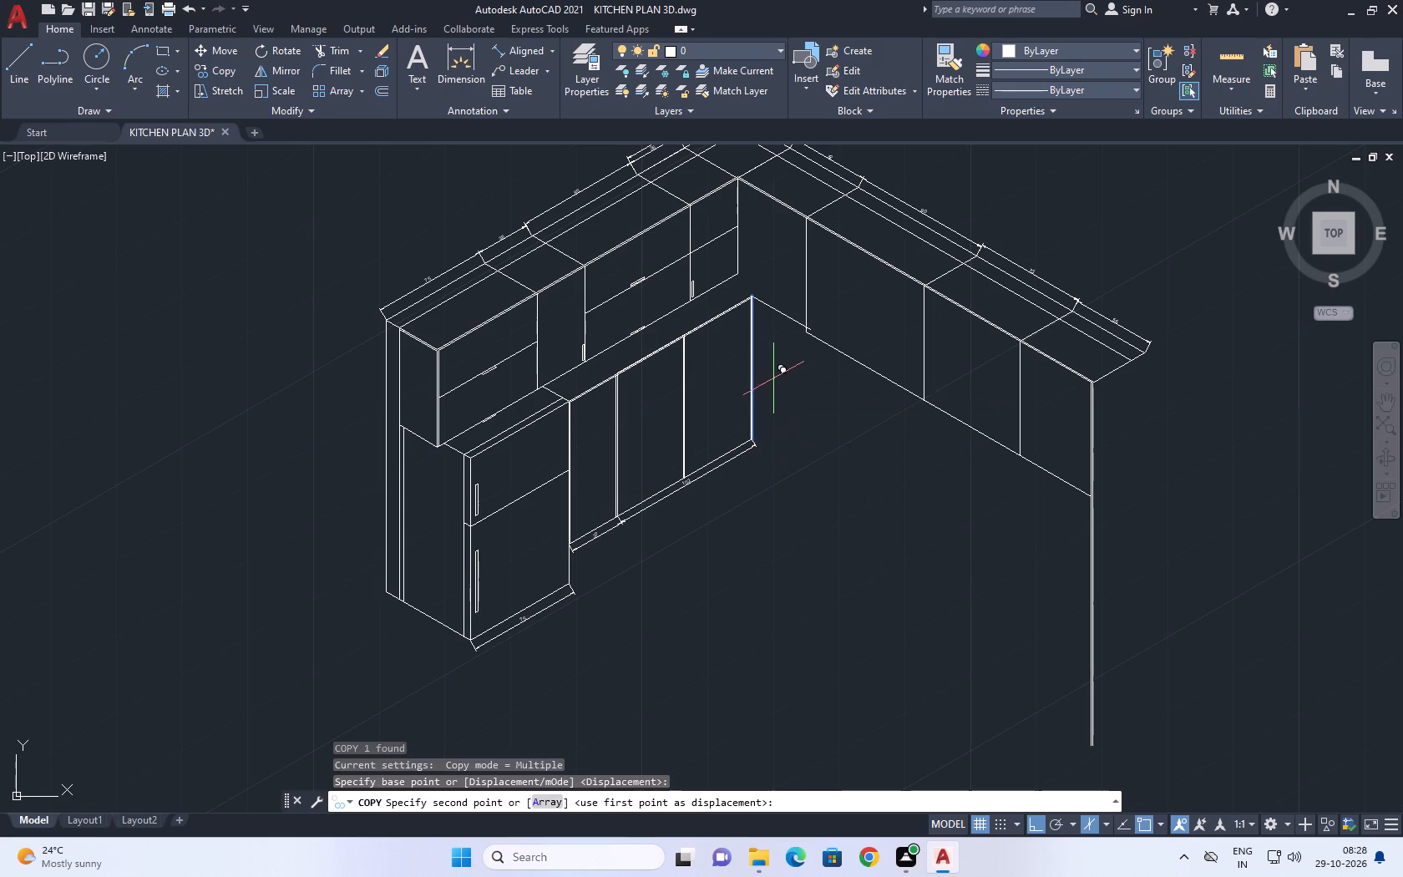
pyautogui.press('1')
pyautogui.press('space')
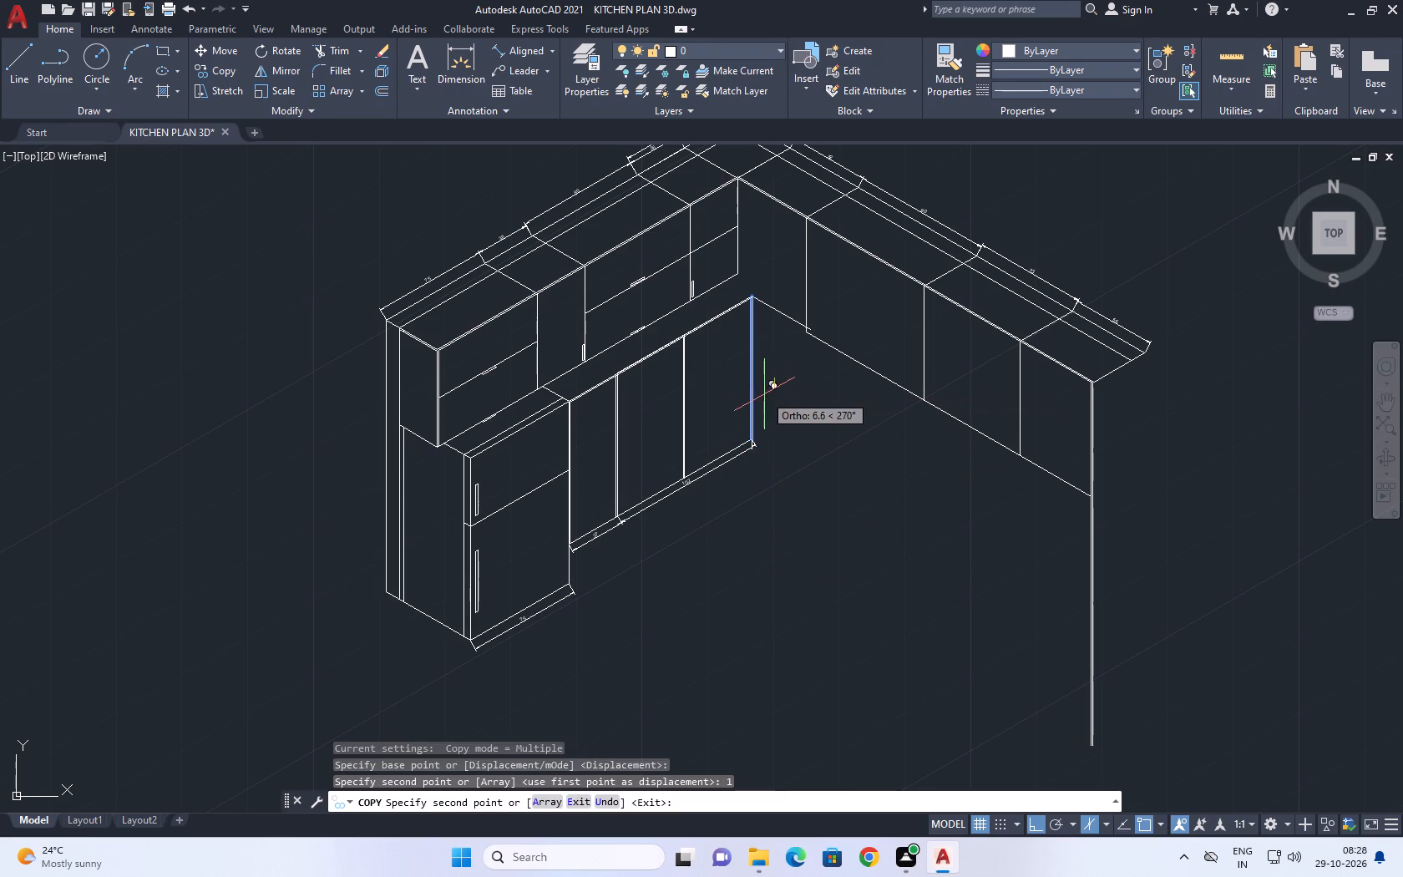
pyautogui.press('Escape')
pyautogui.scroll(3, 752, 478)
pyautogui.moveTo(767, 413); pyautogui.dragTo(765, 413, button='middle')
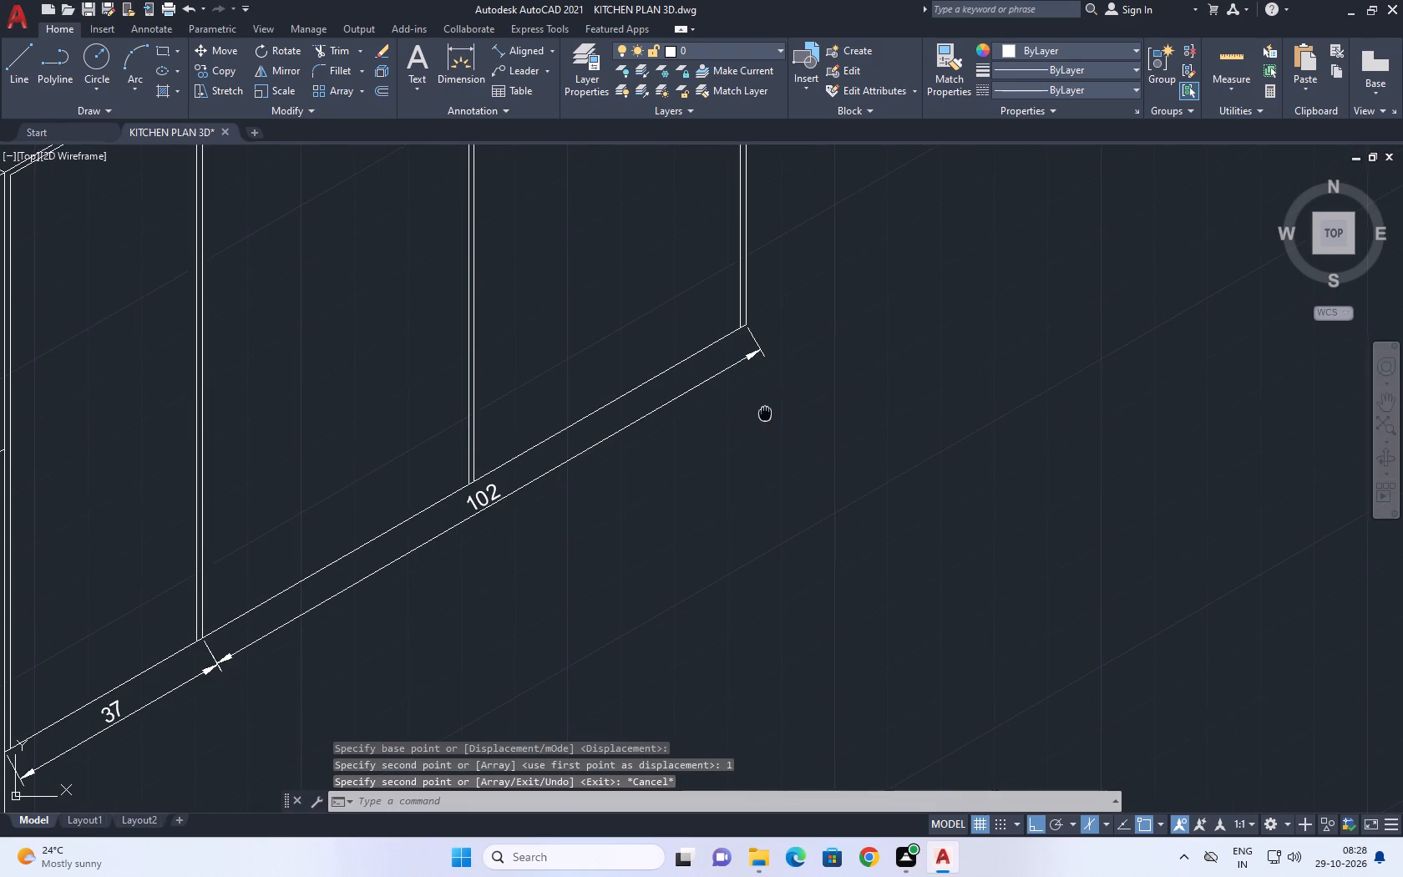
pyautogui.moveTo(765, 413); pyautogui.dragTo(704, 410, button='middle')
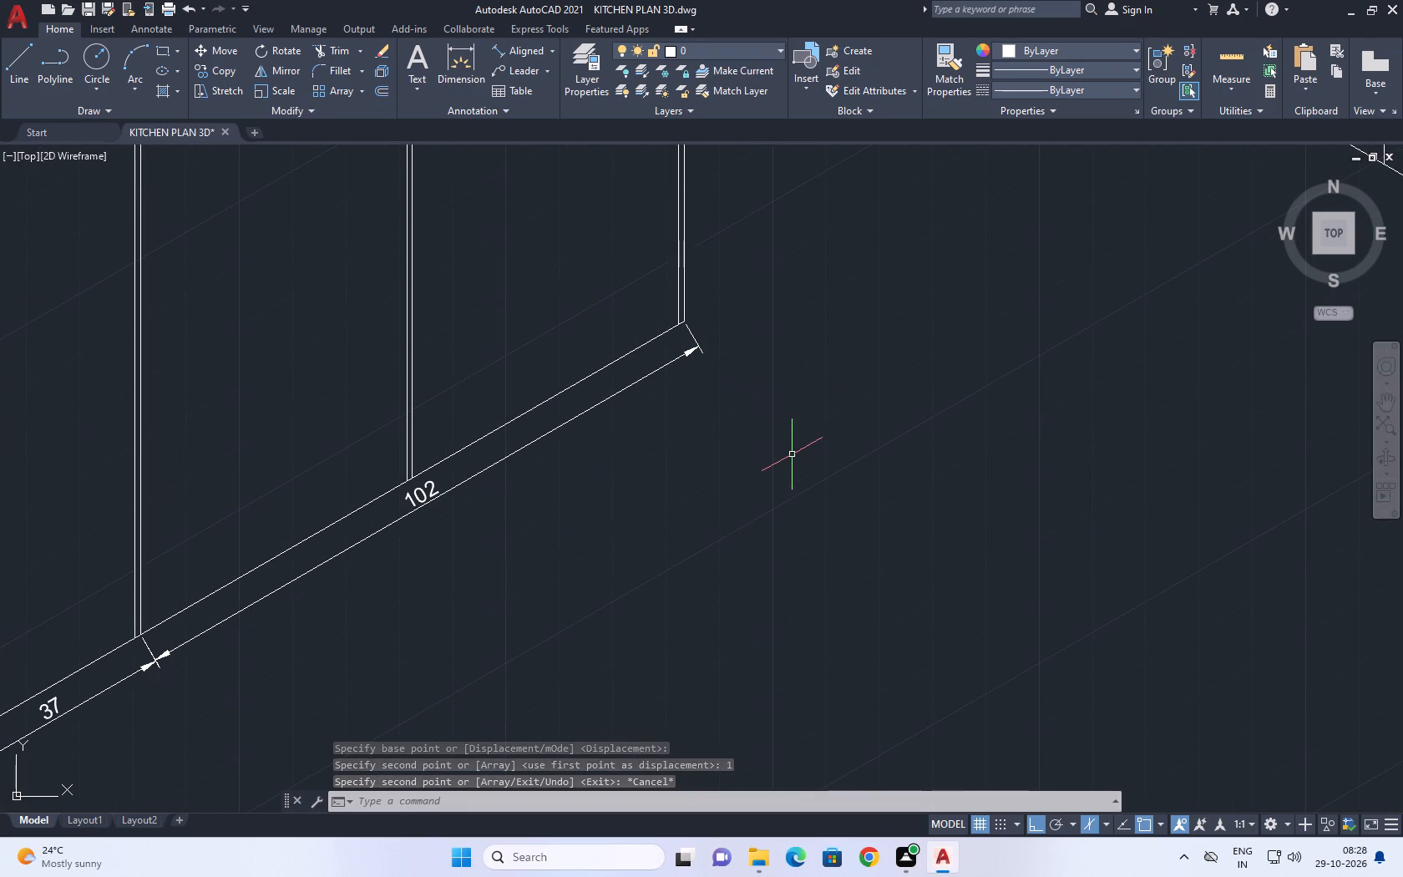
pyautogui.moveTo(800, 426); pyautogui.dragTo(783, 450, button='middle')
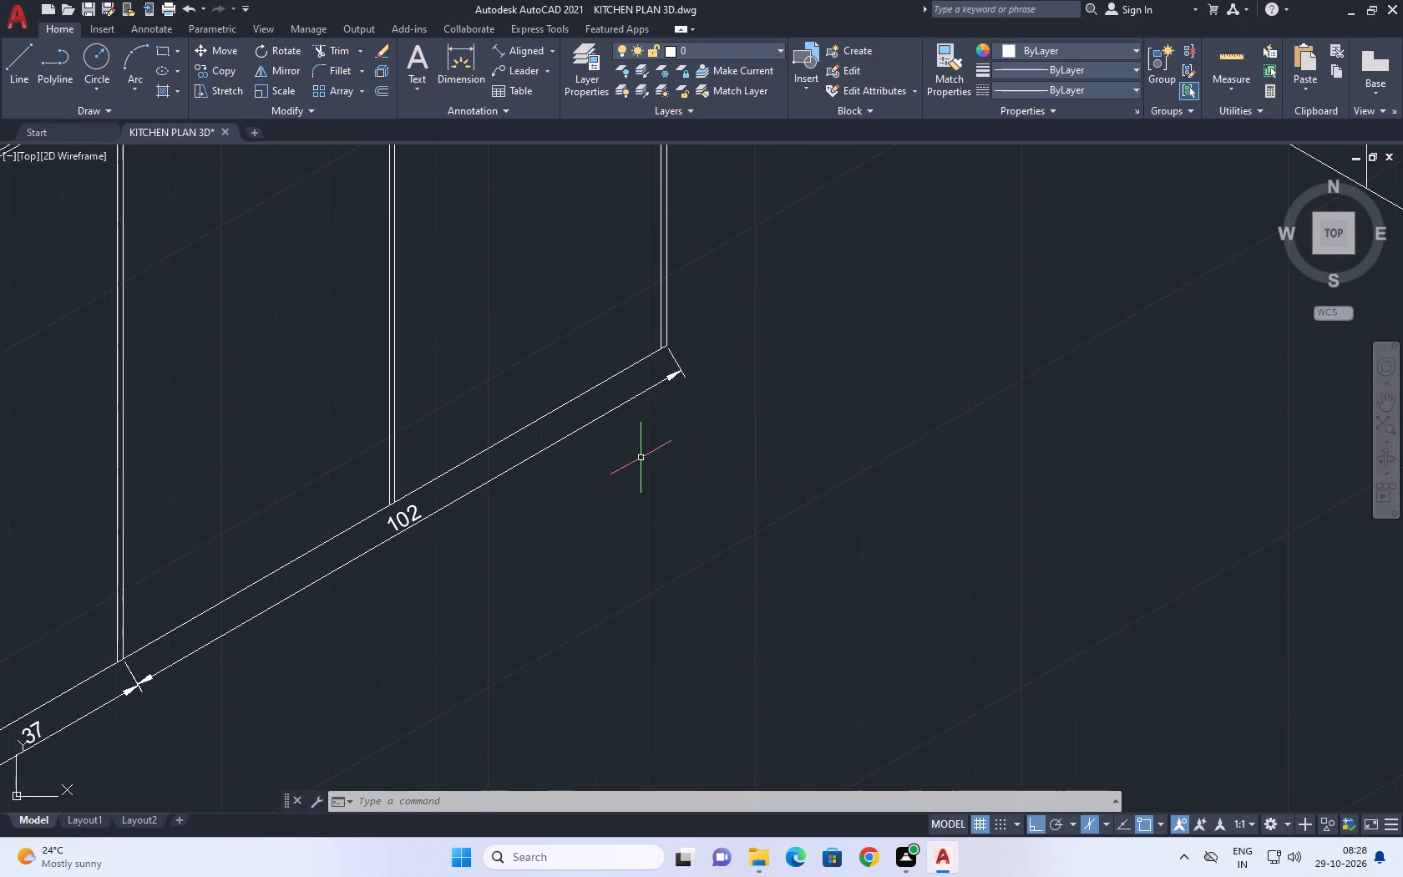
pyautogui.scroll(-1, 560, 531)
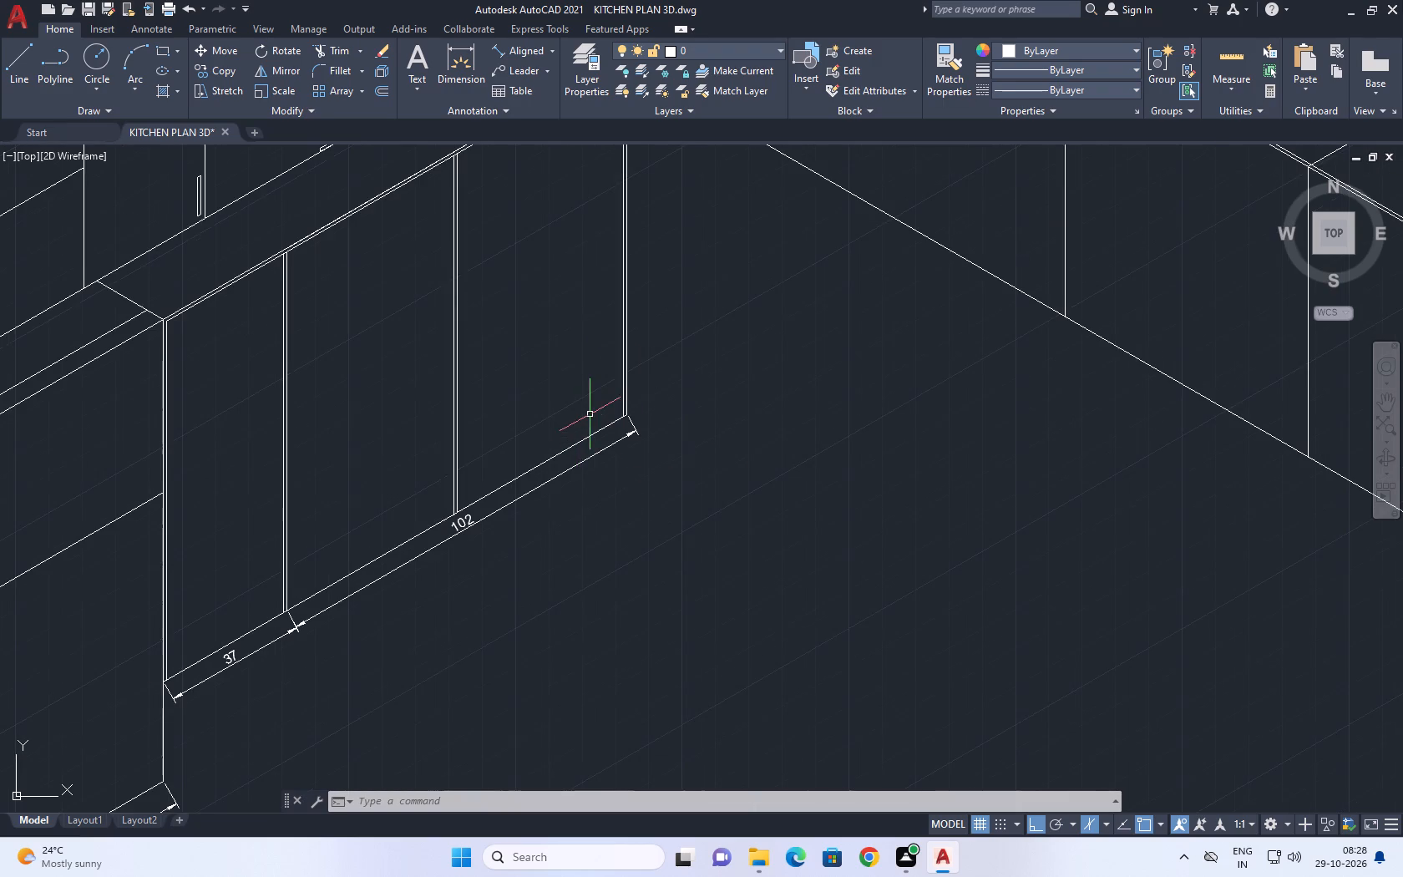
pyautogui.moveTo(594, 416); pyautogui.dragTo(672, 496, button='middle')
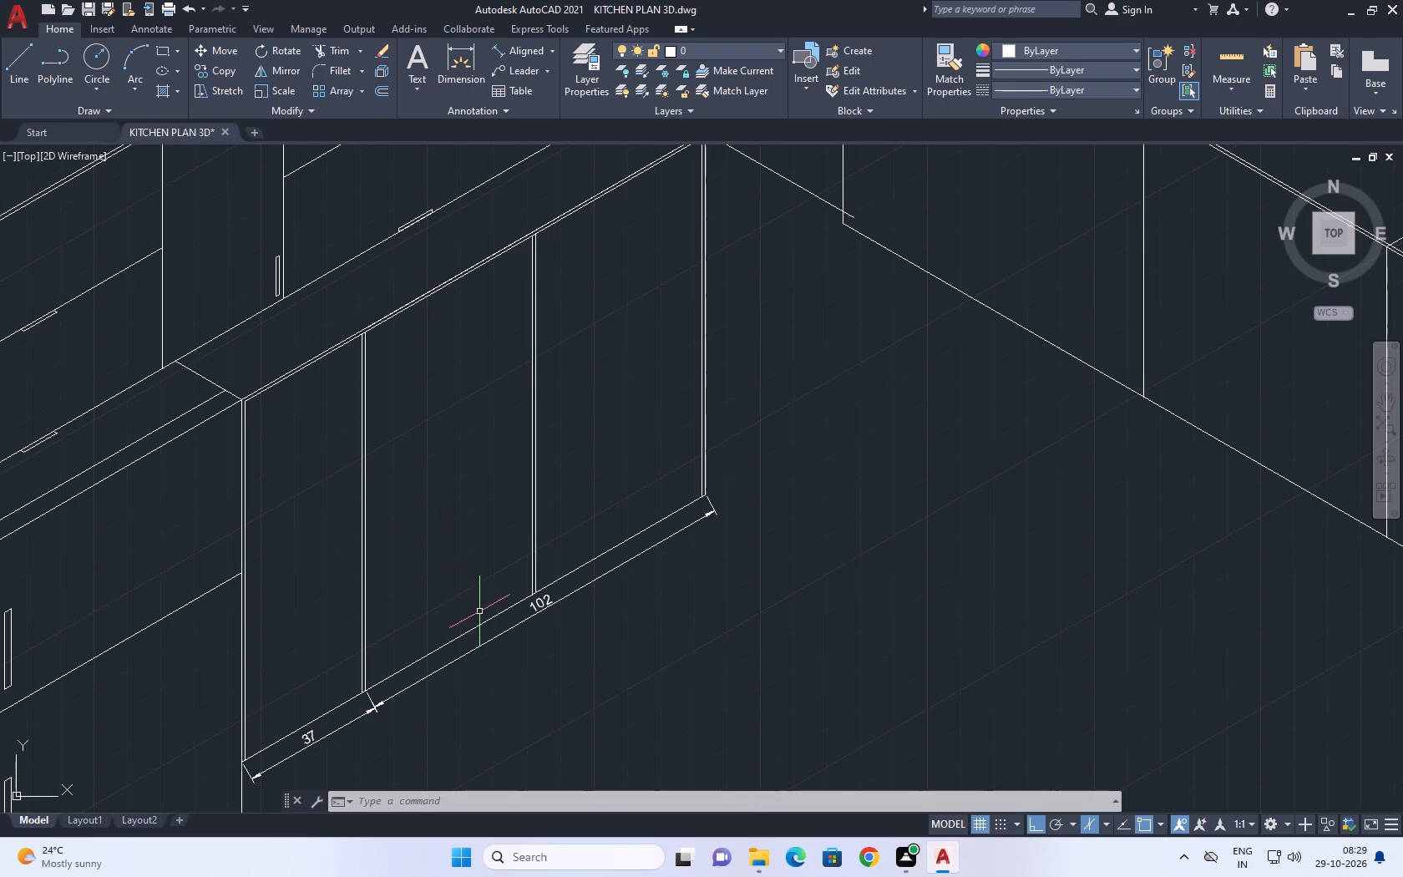
# Trim the overlapping ends of the copied vertical and the copied upper line at the panels' far top corner.
pyautogui.scroll(-1, 477, 652)
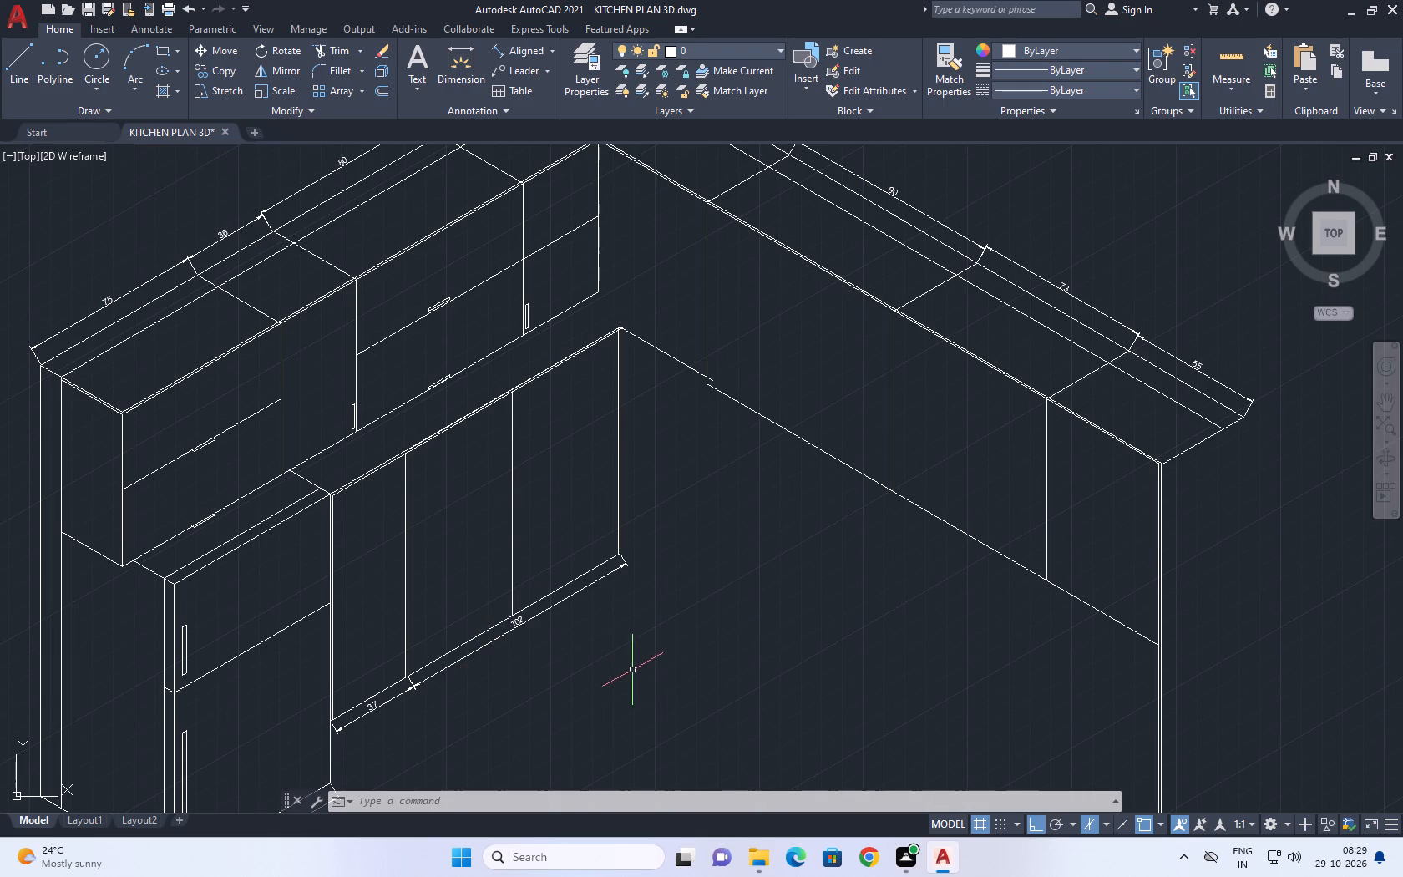
pyautogui.moveTo(603, 438); pyautogui.dragTo(621, 454, button='middle')
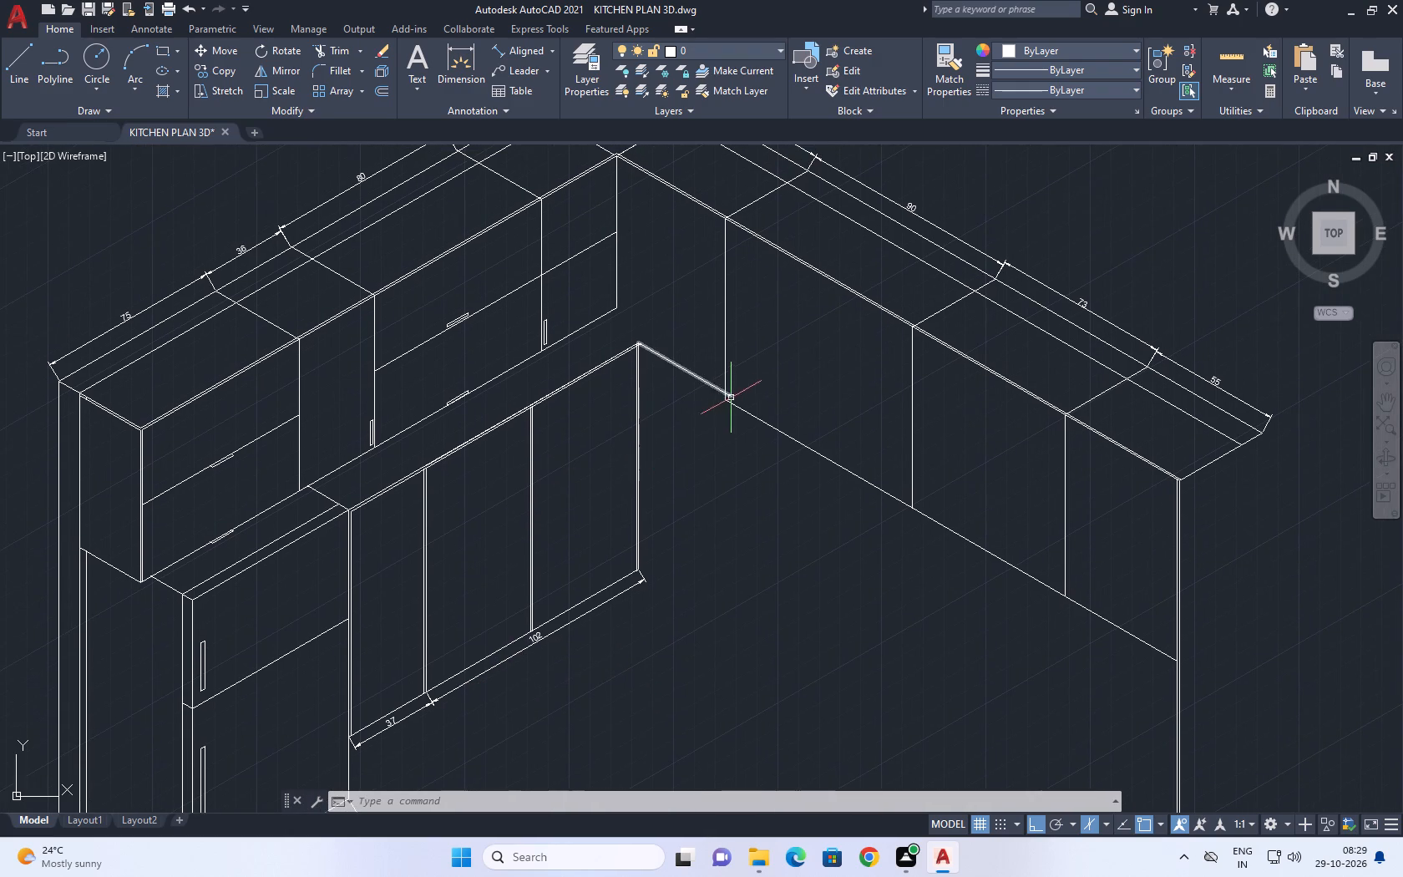
pyautogui.scroll(3, 650, 320)
pyautogui.scroll(1, 565, 419)
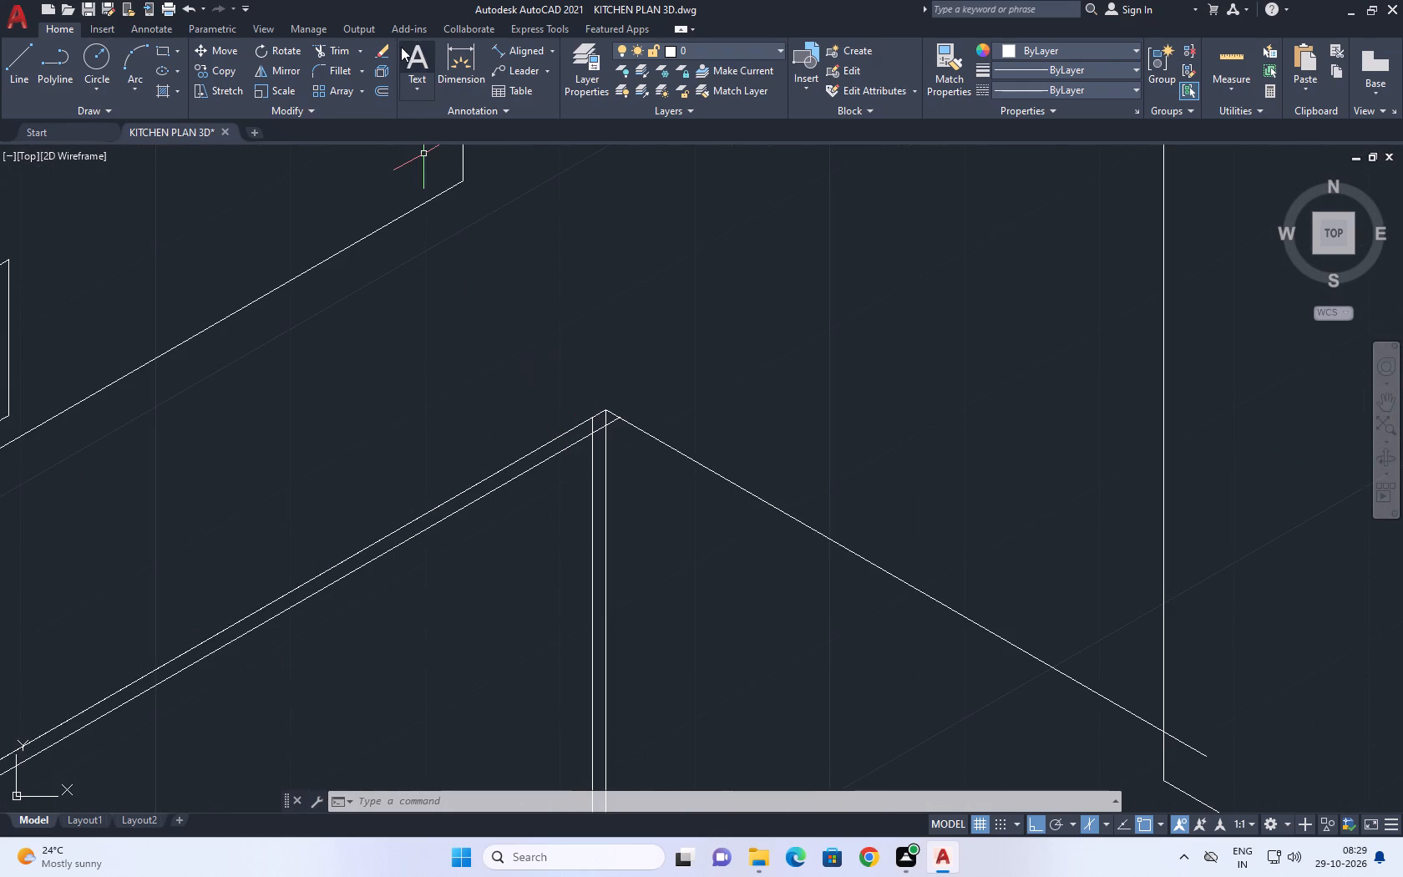
pyautogui.click(323, 48)
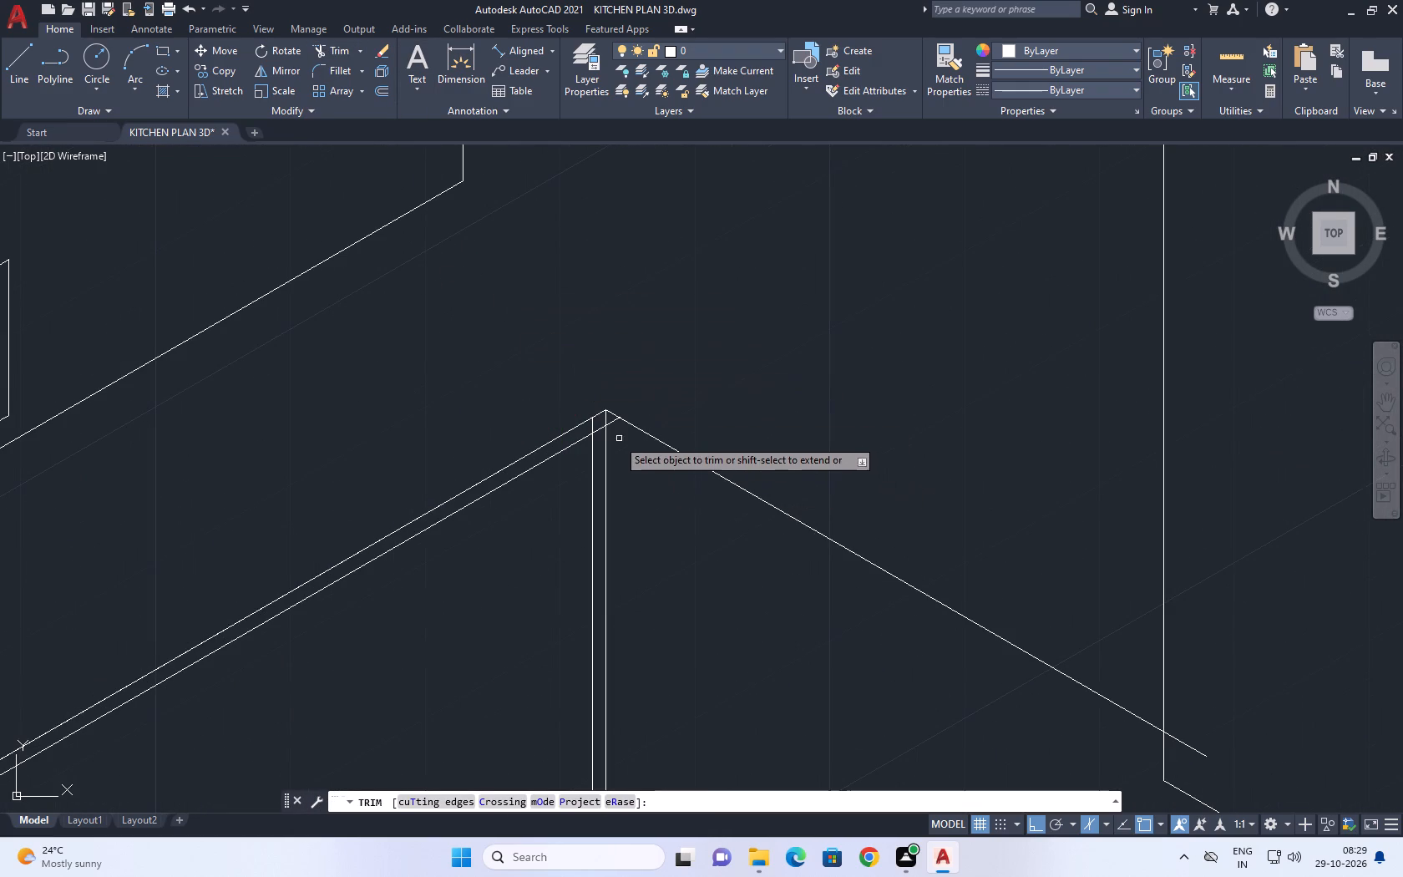
pyautogui.scroll(5, 593, 424)
pyautogui.click(611, 449)
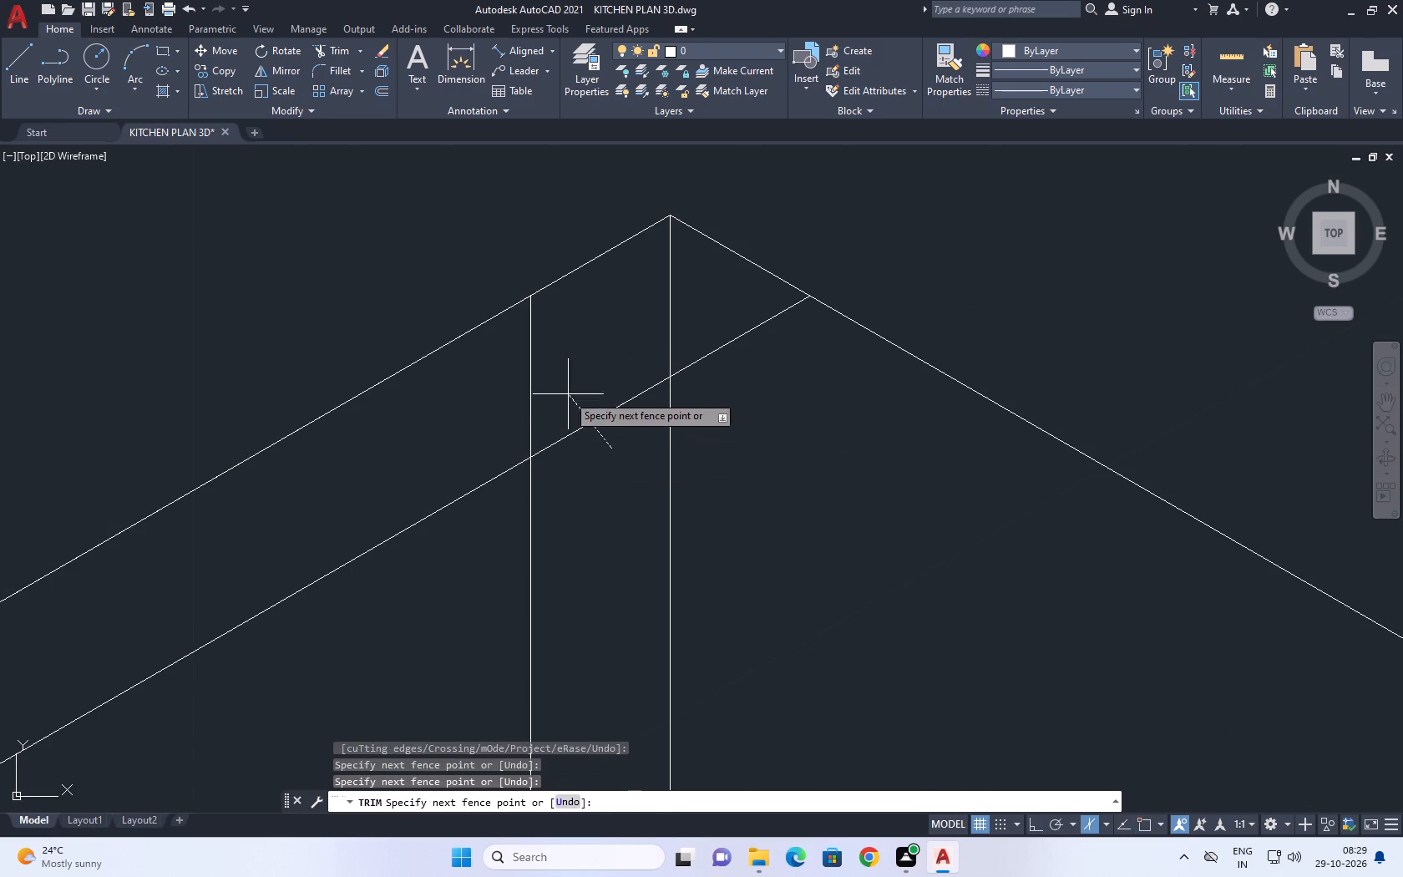
pyautogui.click(518, 382)
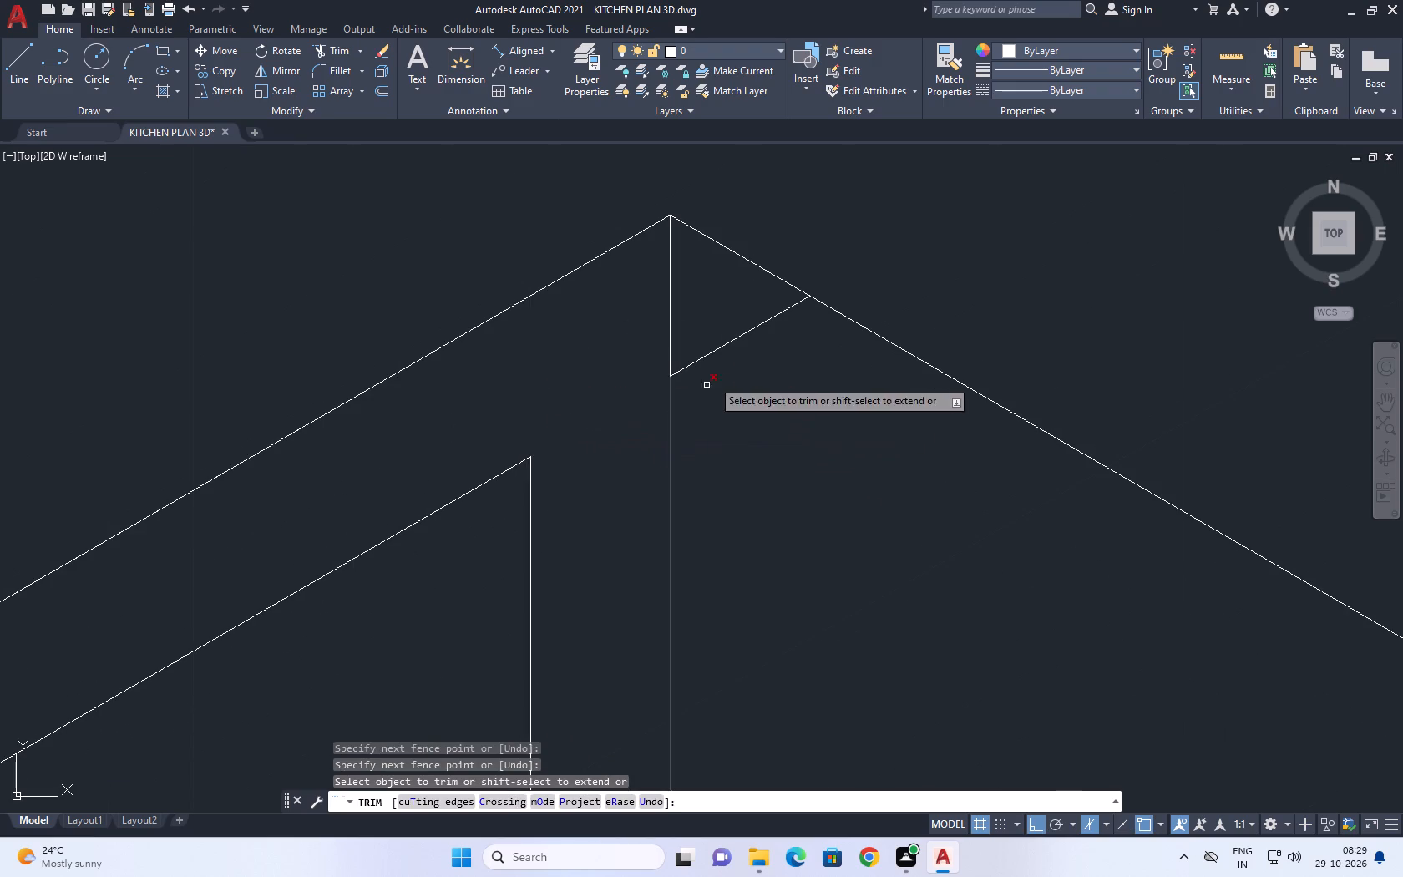
pyautogui.click(739, 328)
pyautogui.moveTo(738, 347); pyautogui.dragTo(739, 363)
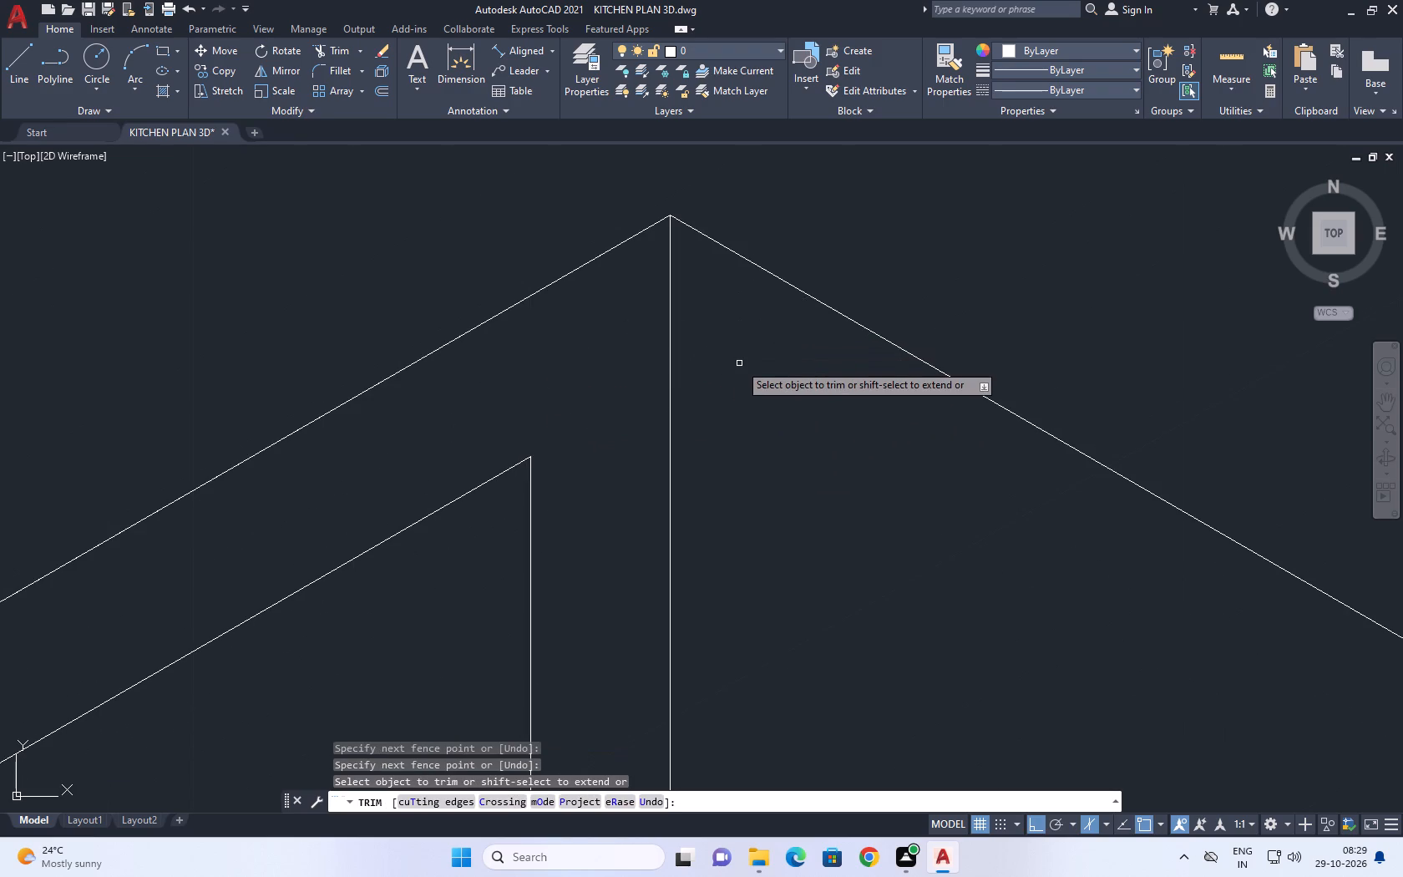
pyautogui.press('Escape')
pyautogui.scroll(-9, 739, 362)
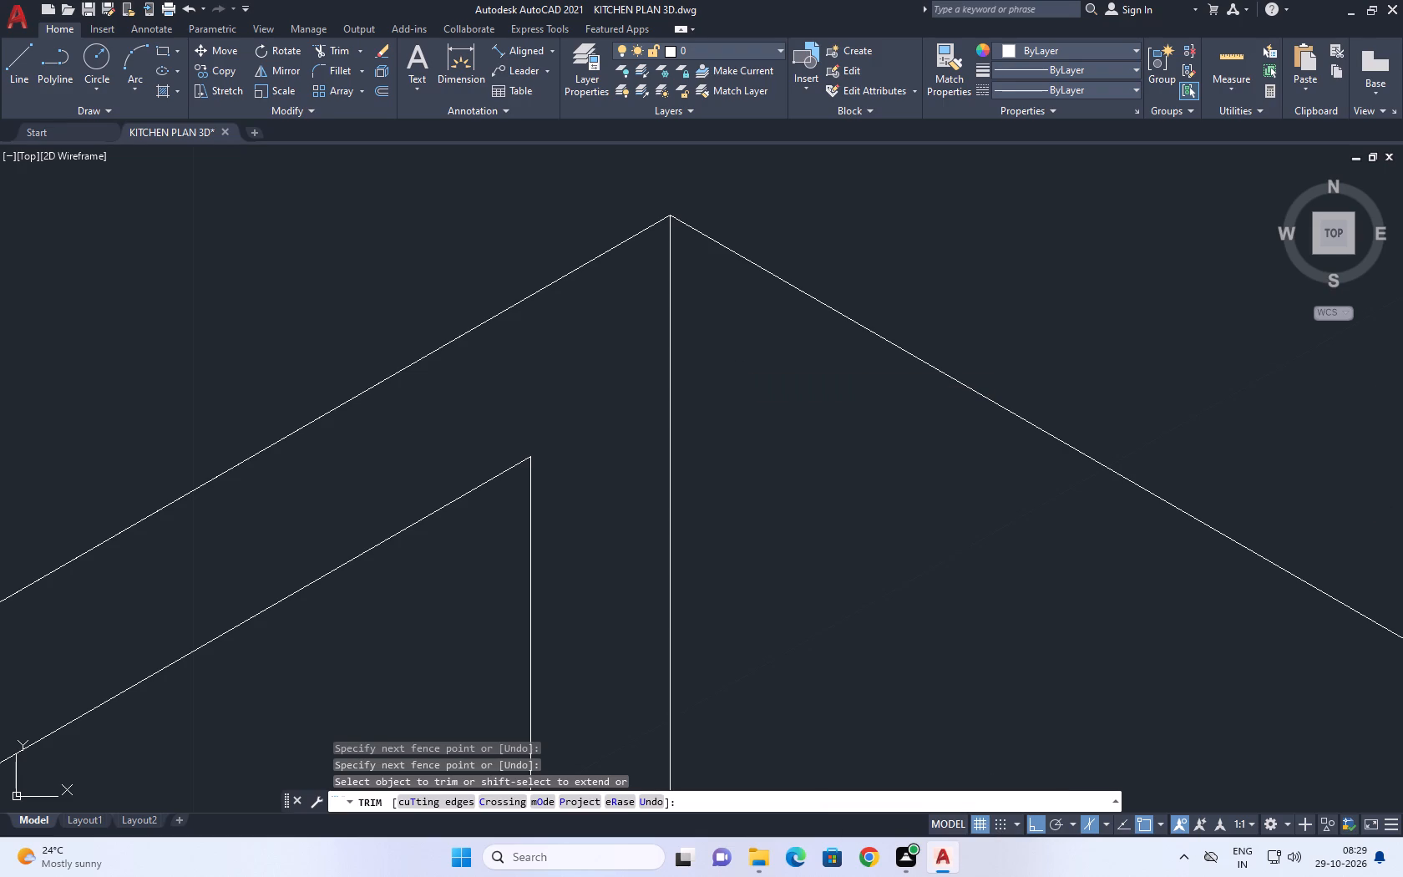
pyautogui.scroll(-12, 296, 231)
pyautogui.press('Escape')
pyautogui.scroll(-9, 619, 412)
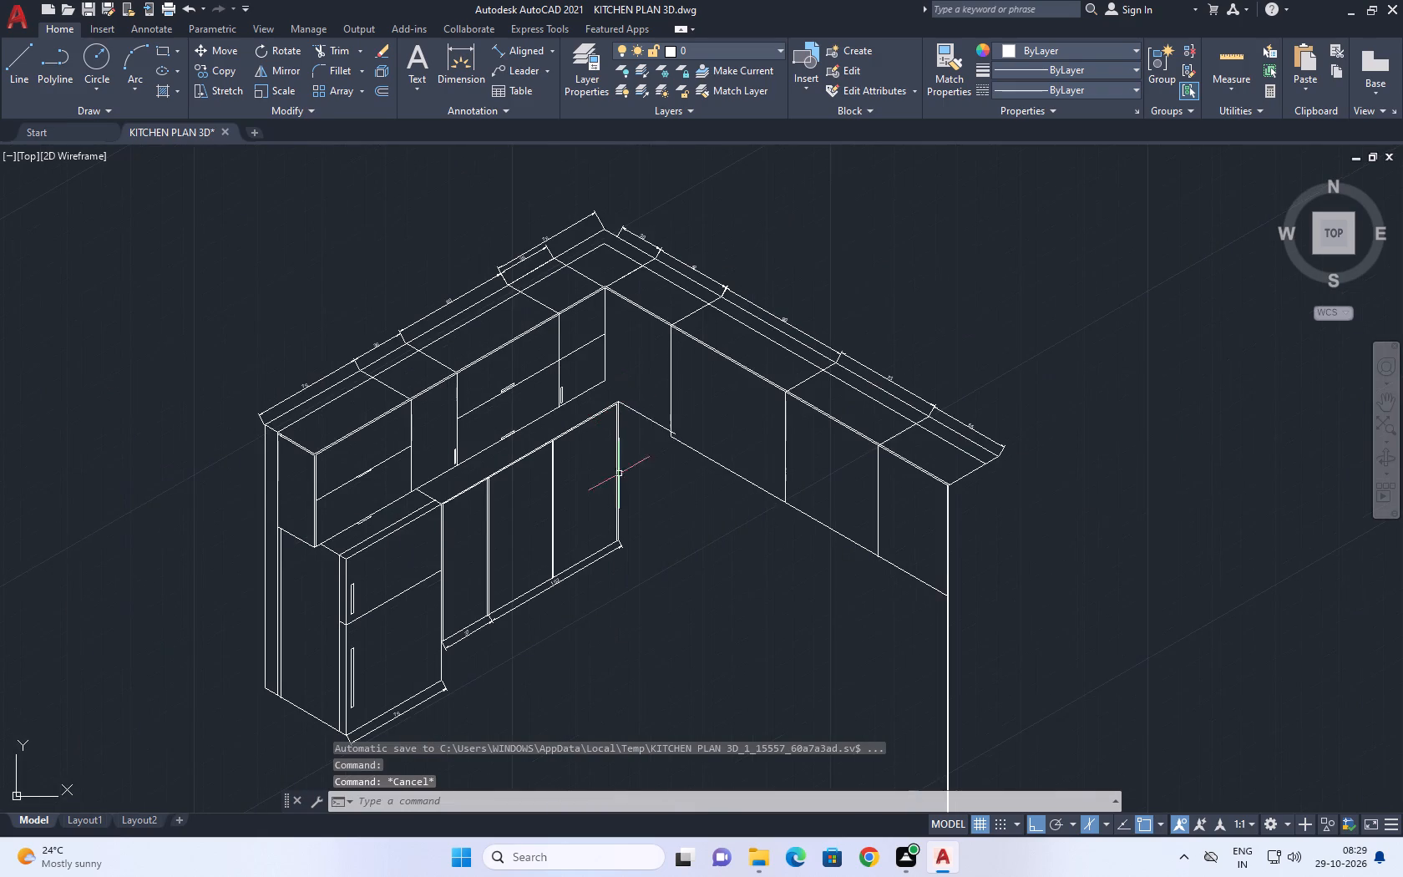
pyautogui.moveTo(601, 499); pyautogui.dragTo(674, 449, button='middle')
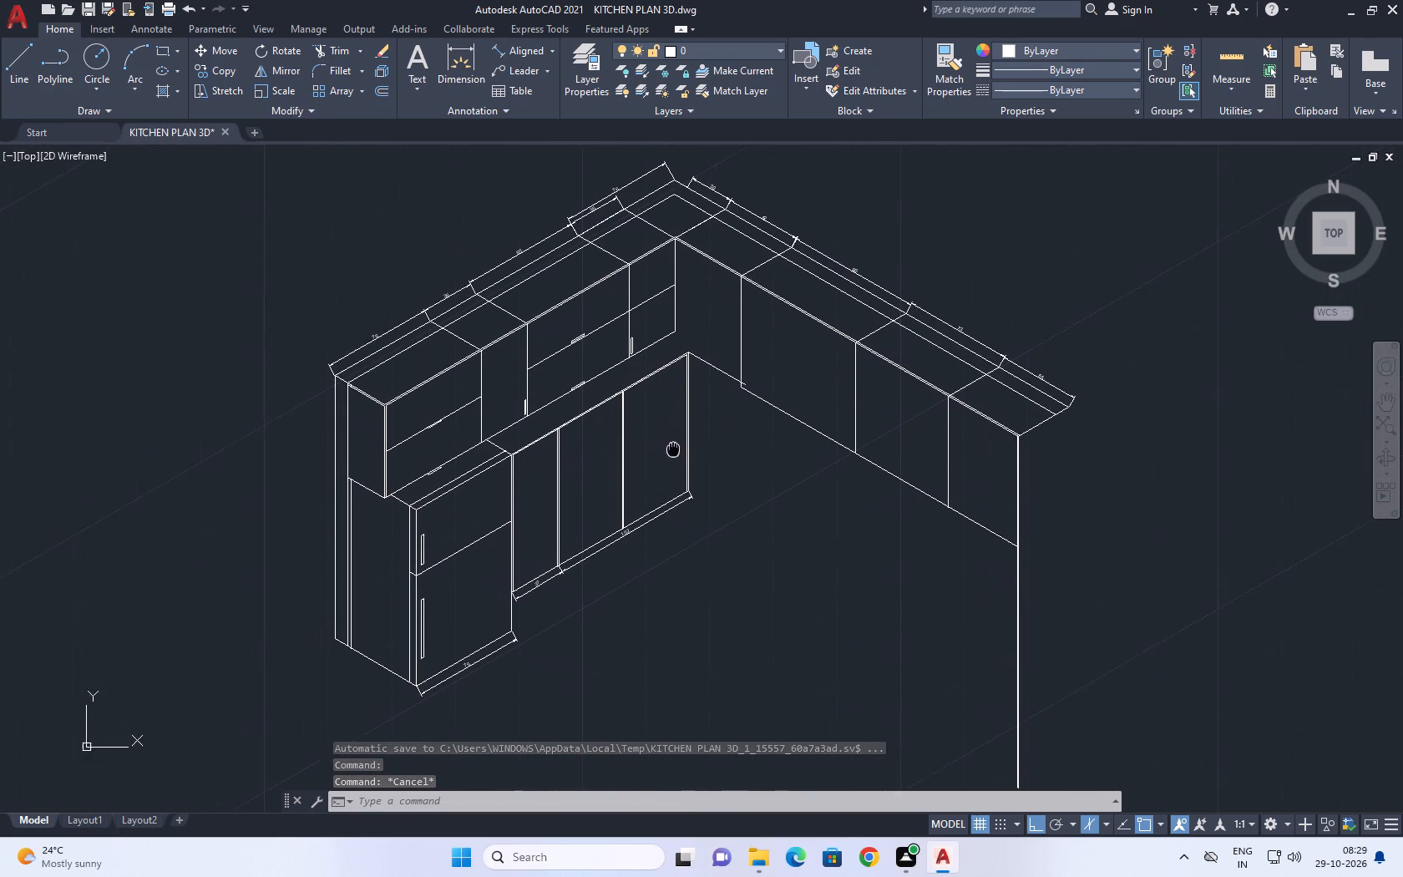
# Delete the copied vertical line just inside the far end of the 102-unit section.
pyautogui.moveTo(674, 449); pyautogui.dragTo(802, 449, button='middle')
pyautogui.moveTo(856, 600); pyautogui.dragTo(733, 568, button='middle')
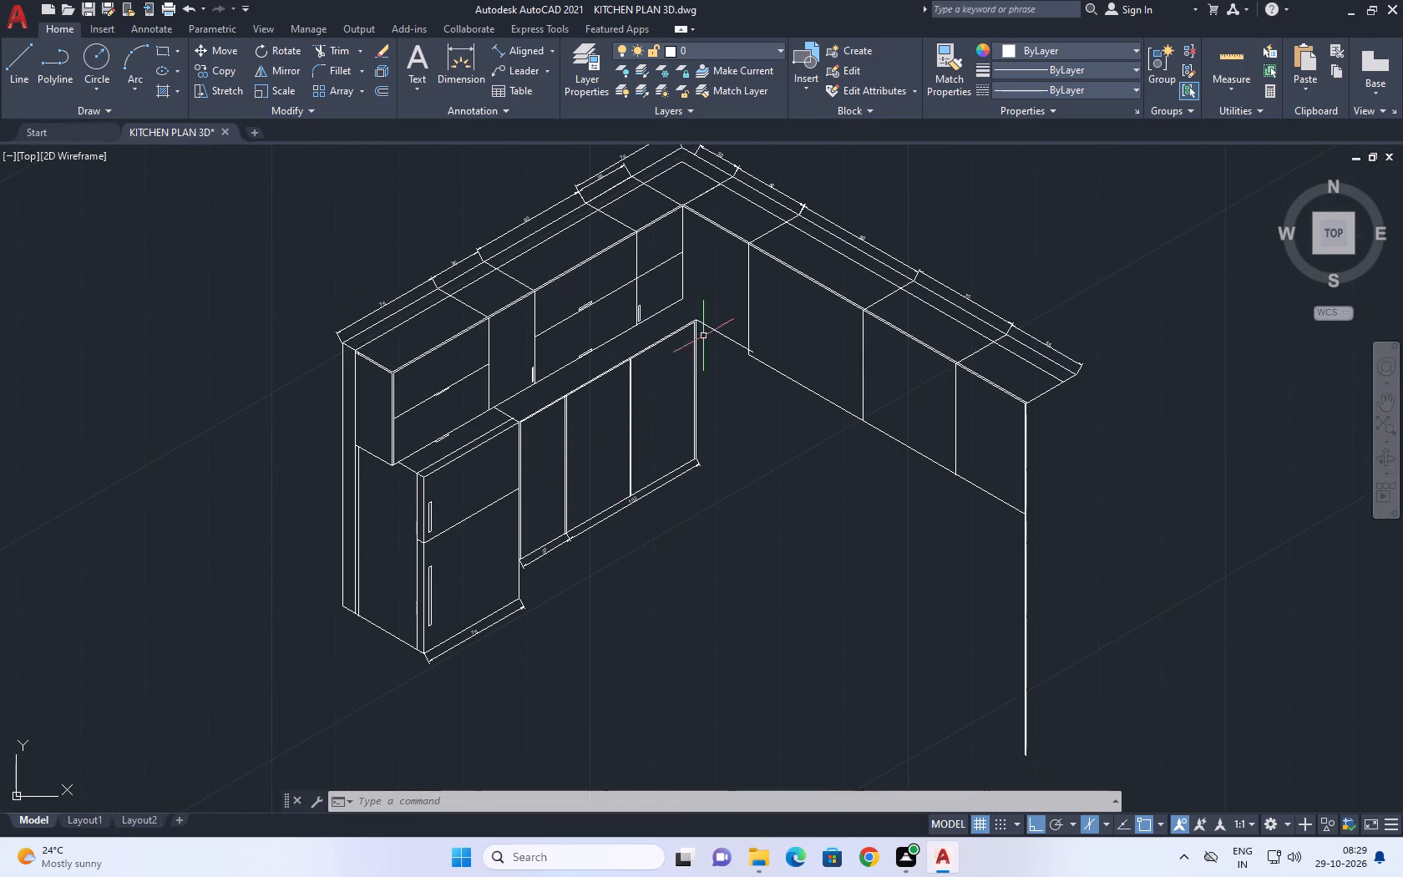
pyautogui.scroll(3, 715, 336)
pyautogui.moveTo(588, 369); pyautogui.dragTo(668, 427, button='middle')
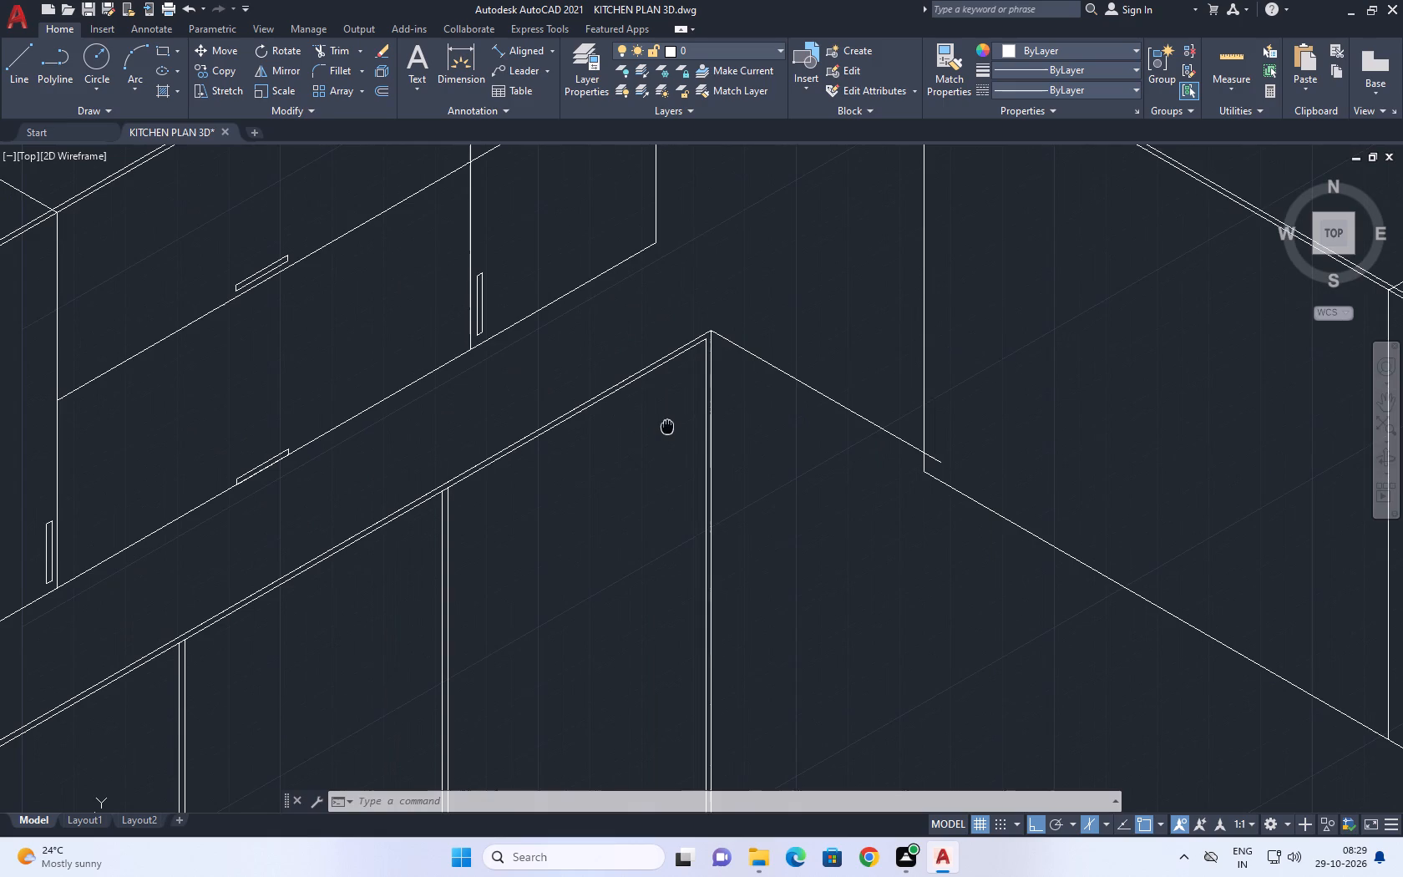
pyautogui.moveTo(668, 427); pyautogui.dragTo(681, 433, button='middle')
pyautogui.scroll(2, 726, 366)
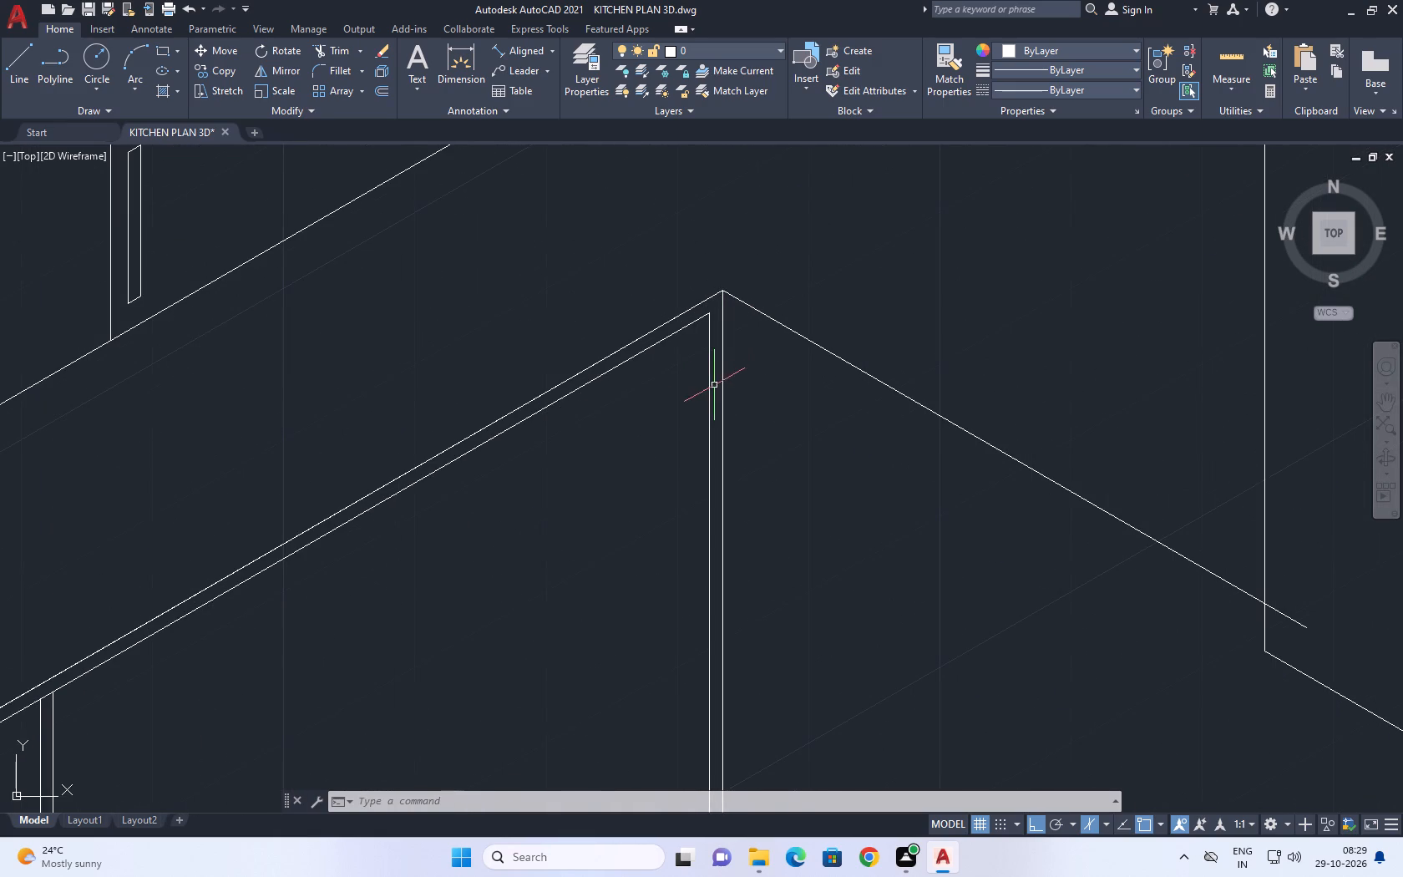
pyautogui.click(712, 389)
pyautogui.click(700, 410)
pyautogui.moveTo(696, 438); pyautogui.dragTo(737, 507, button='middle')
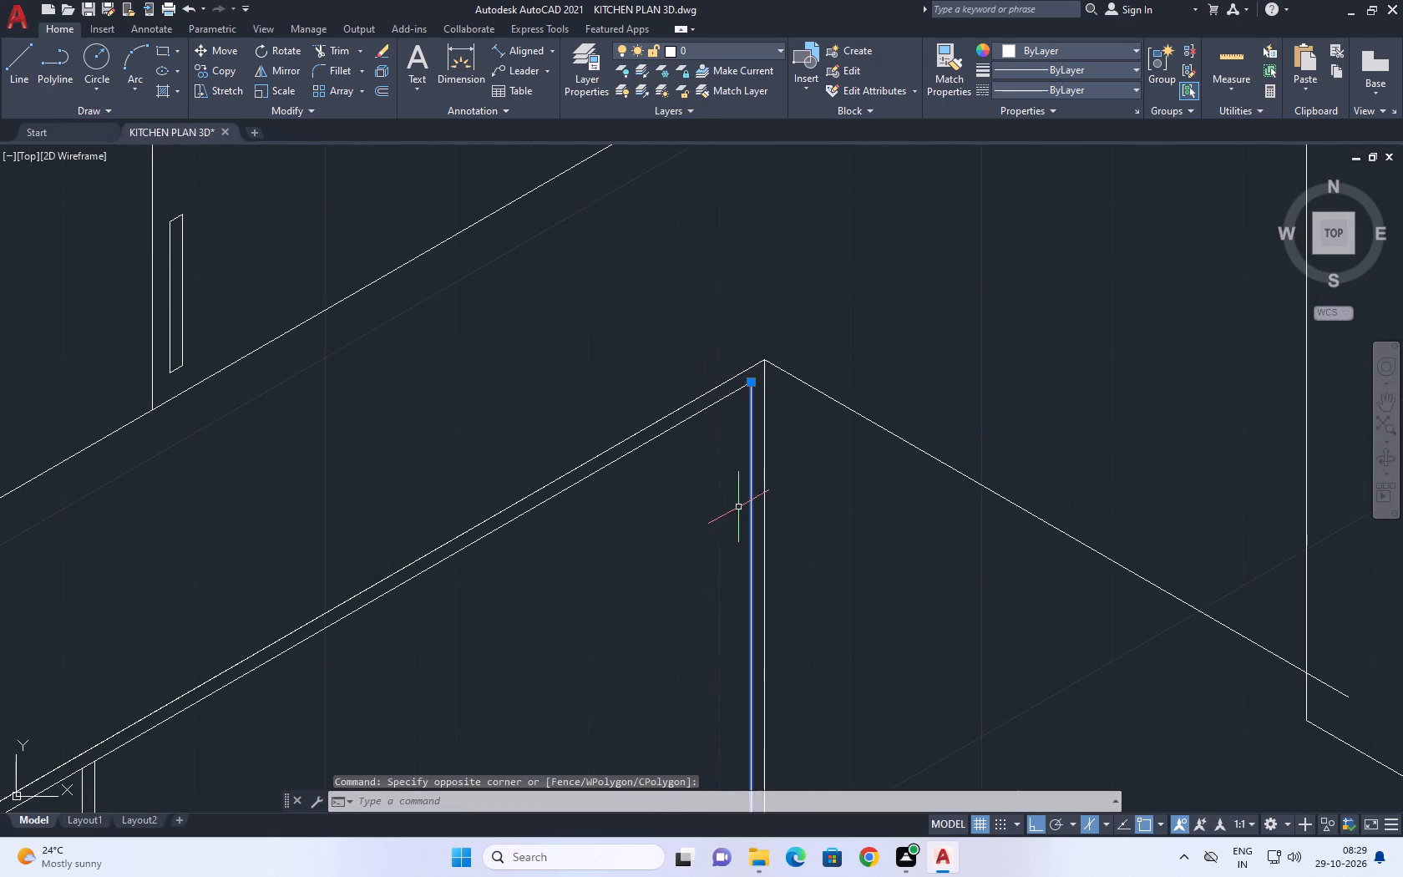
pyautogui.press('Delete')
# Extend the copied upper line at the panels' far top corner to meet the end vertical edge.
pyautogui.moveTo(739, 521); pyautogui.dragTo(796, 385, button='middle')
pyautogui.press('e')
pyautogui.press('x')
pyautogui.press('space')
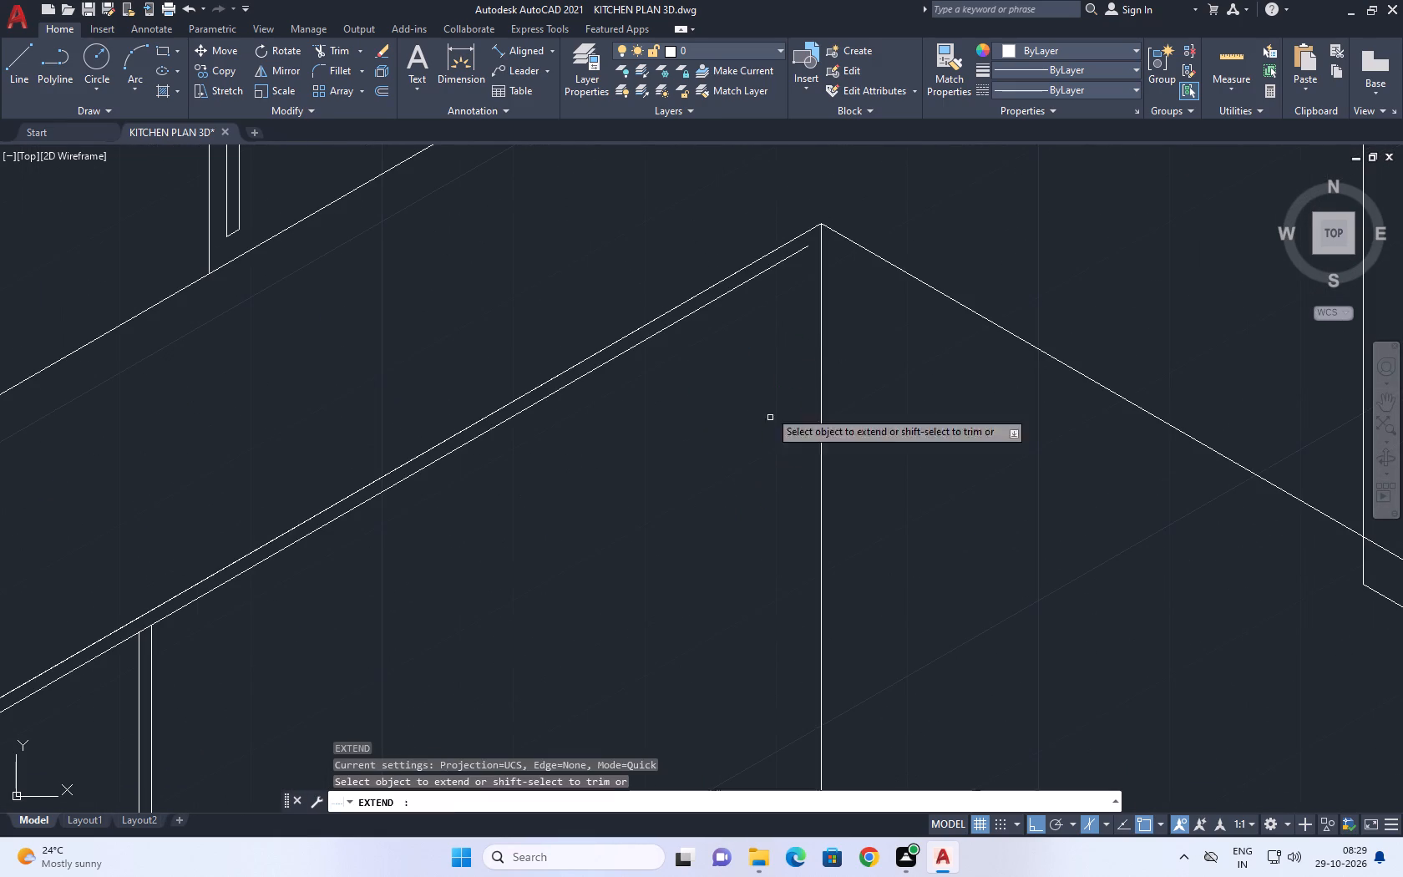
pyautogui.click(770, 272)
pyautogui.click(771, 265)
pyautogui.scroll(-3, 852, 245)
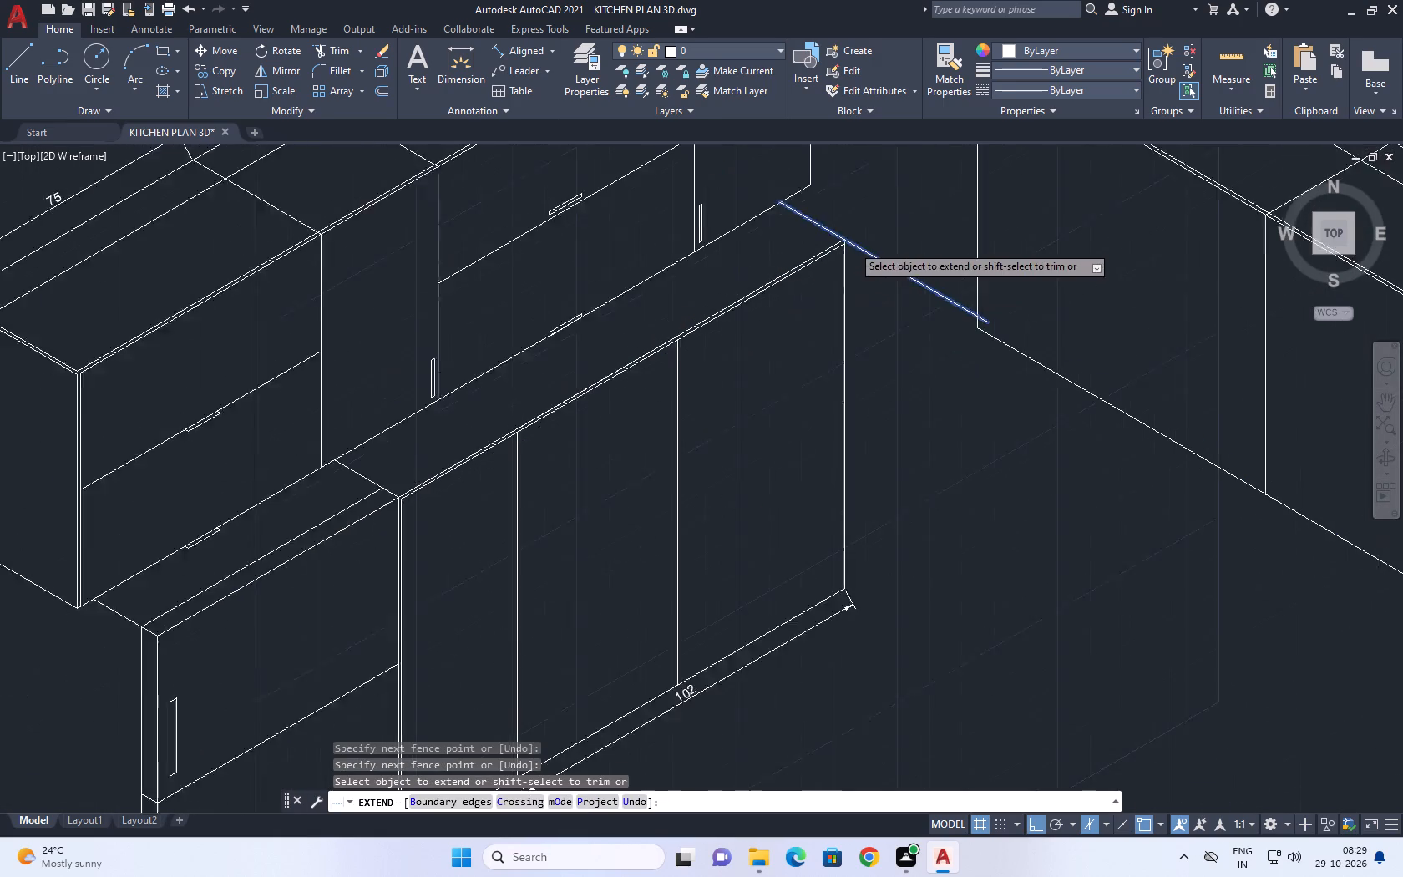
pyautogui.scroll(-1, 852, 245)
pyautogui.scroll(3, 838, 467)
pyautogui.press('space')
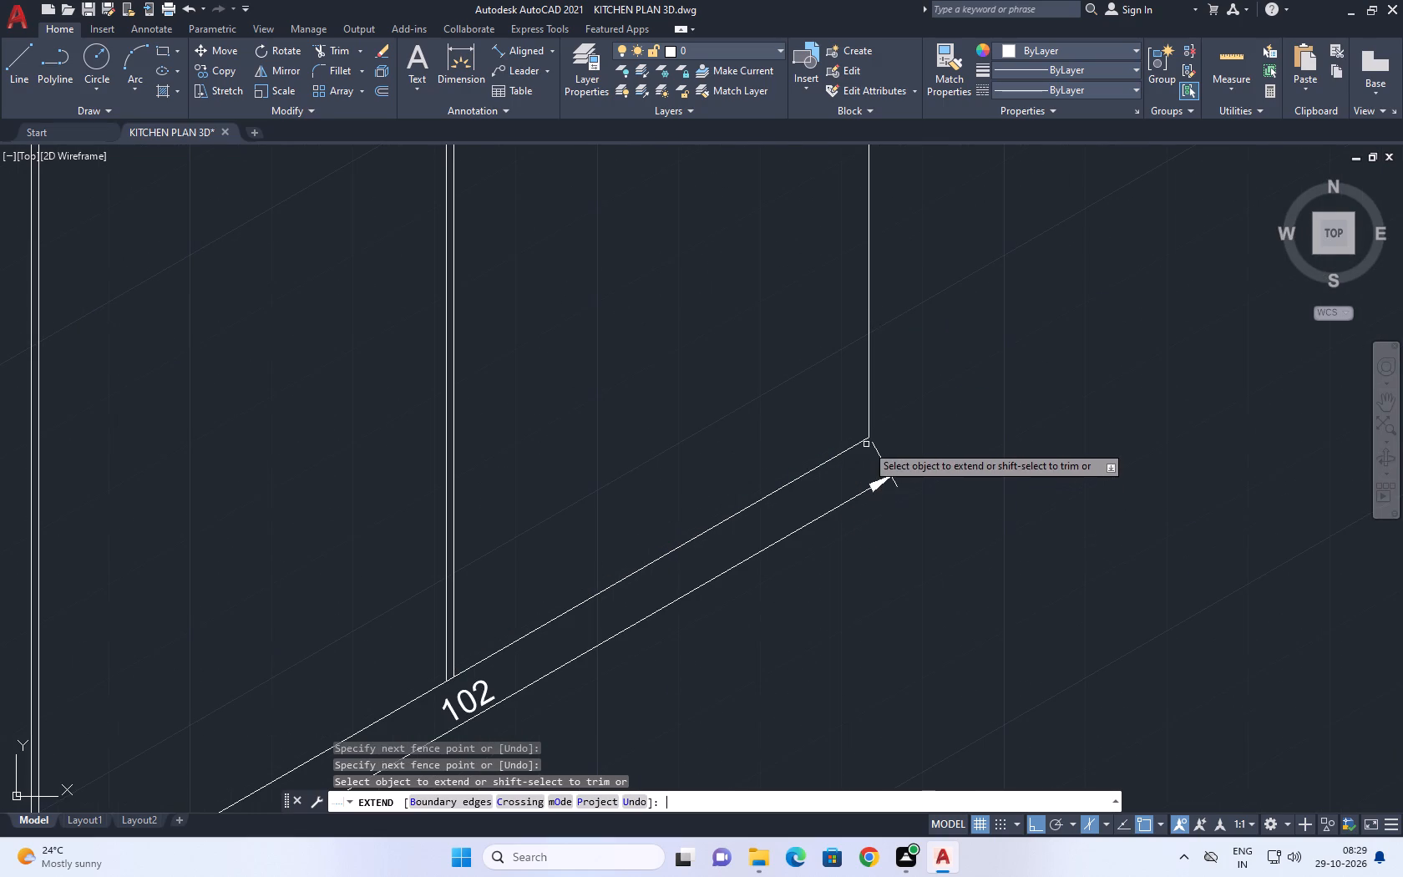
# Draw a line in the left isoplane from the panels' far top corner back past the wall cabinets' lower edge.
pyautogui.scroll(-3, 872, 525)
pyautogui.moveTo(784, 404); pyautogui.dragTo(798, 467, button='middle')
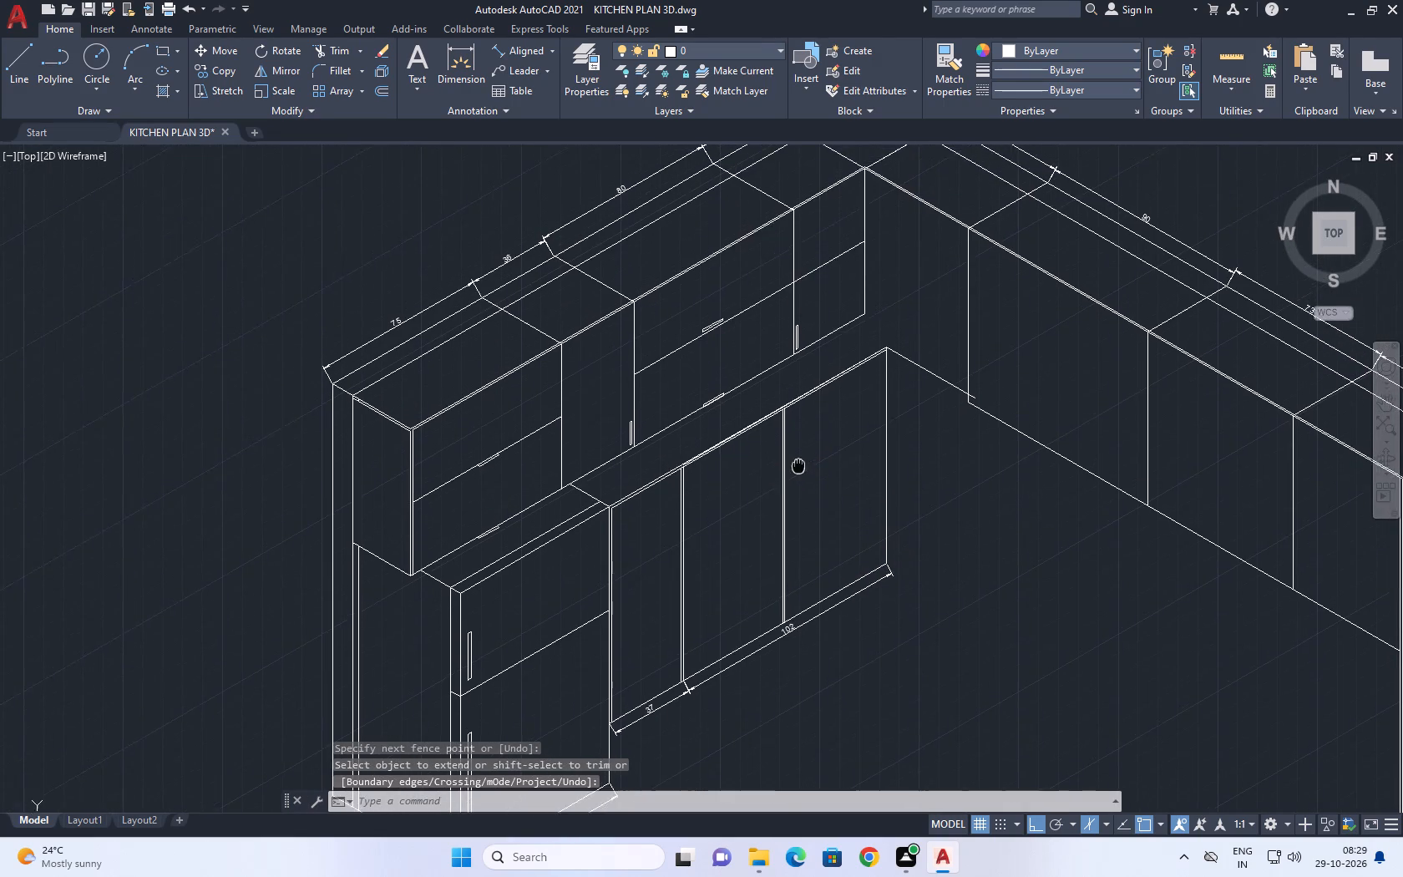
pyautogui.moveTo(798, 467); pyautogui.dragTo(798, 478, button='middle')
pyautogui.press('l')
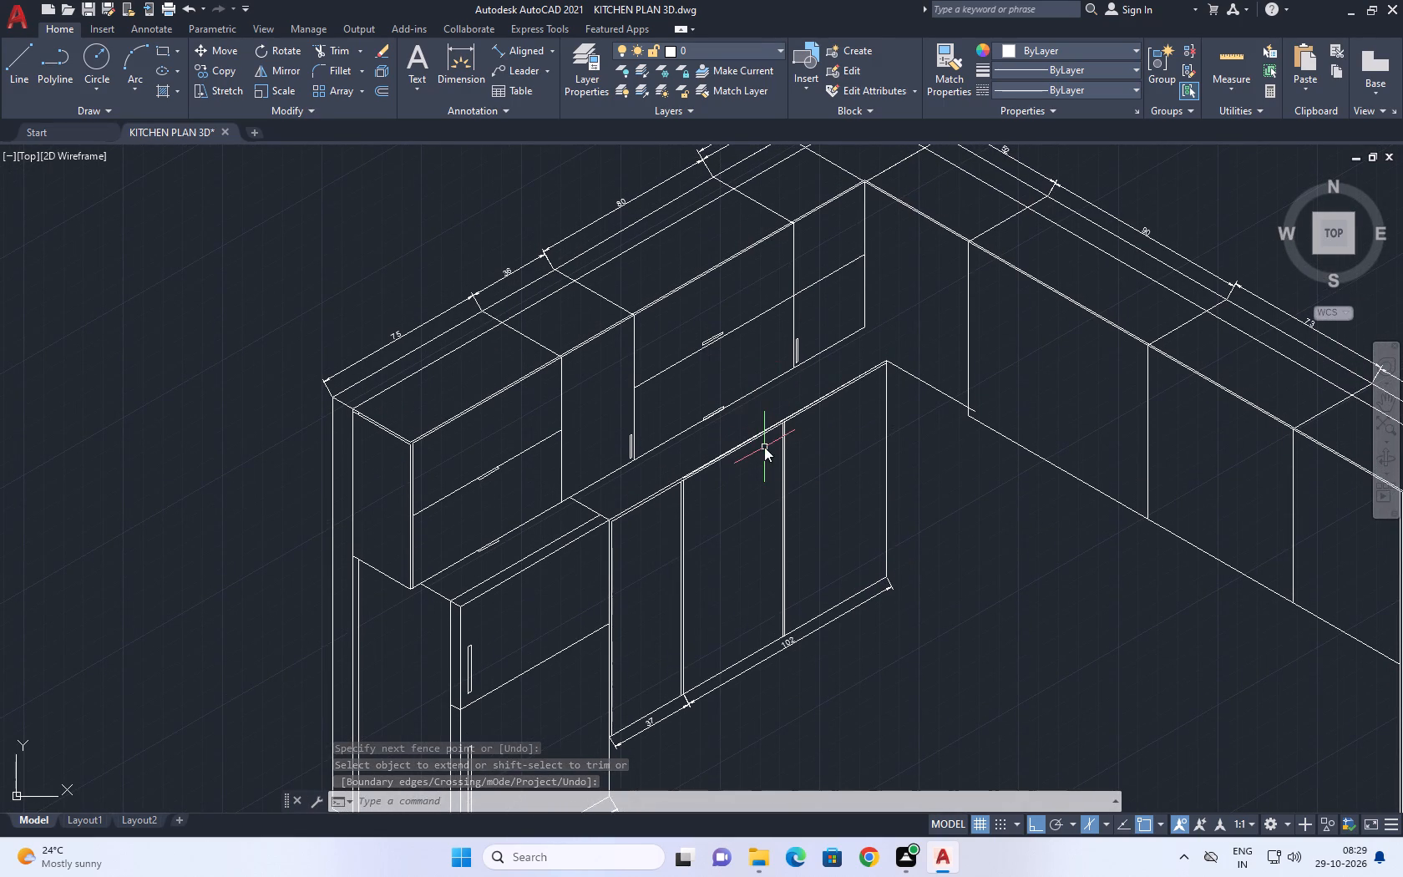
pyautogui.press('space')
pyautogui.scroll(2, 872, 312)
pyautogui.moveTo(864, 337); pyautogui.dragTo(888, 406, button='middle')
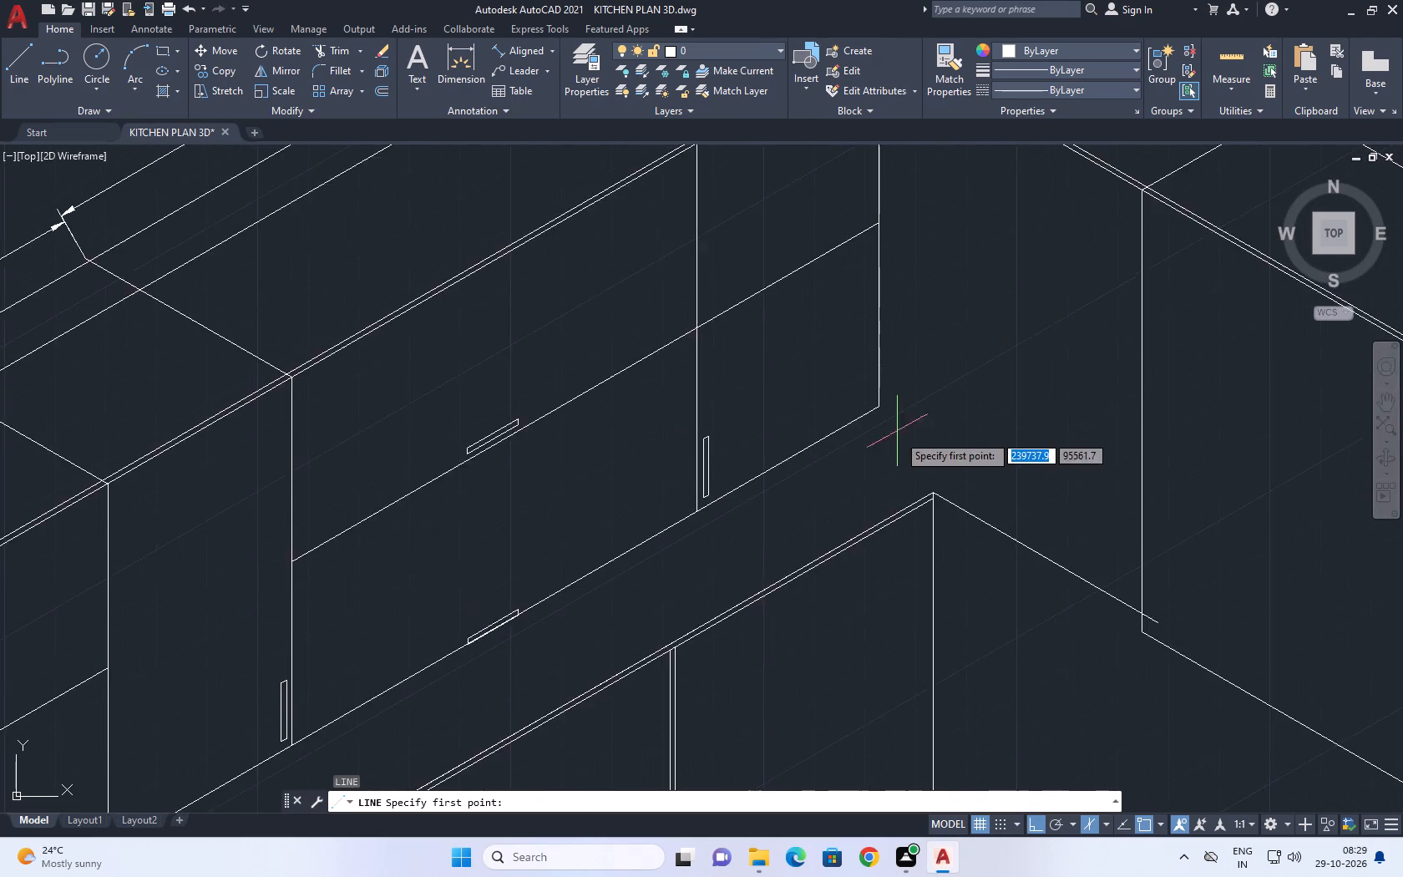
pyautogui.scroll(2, 909, 442)
pyautogui.click(963, 572)
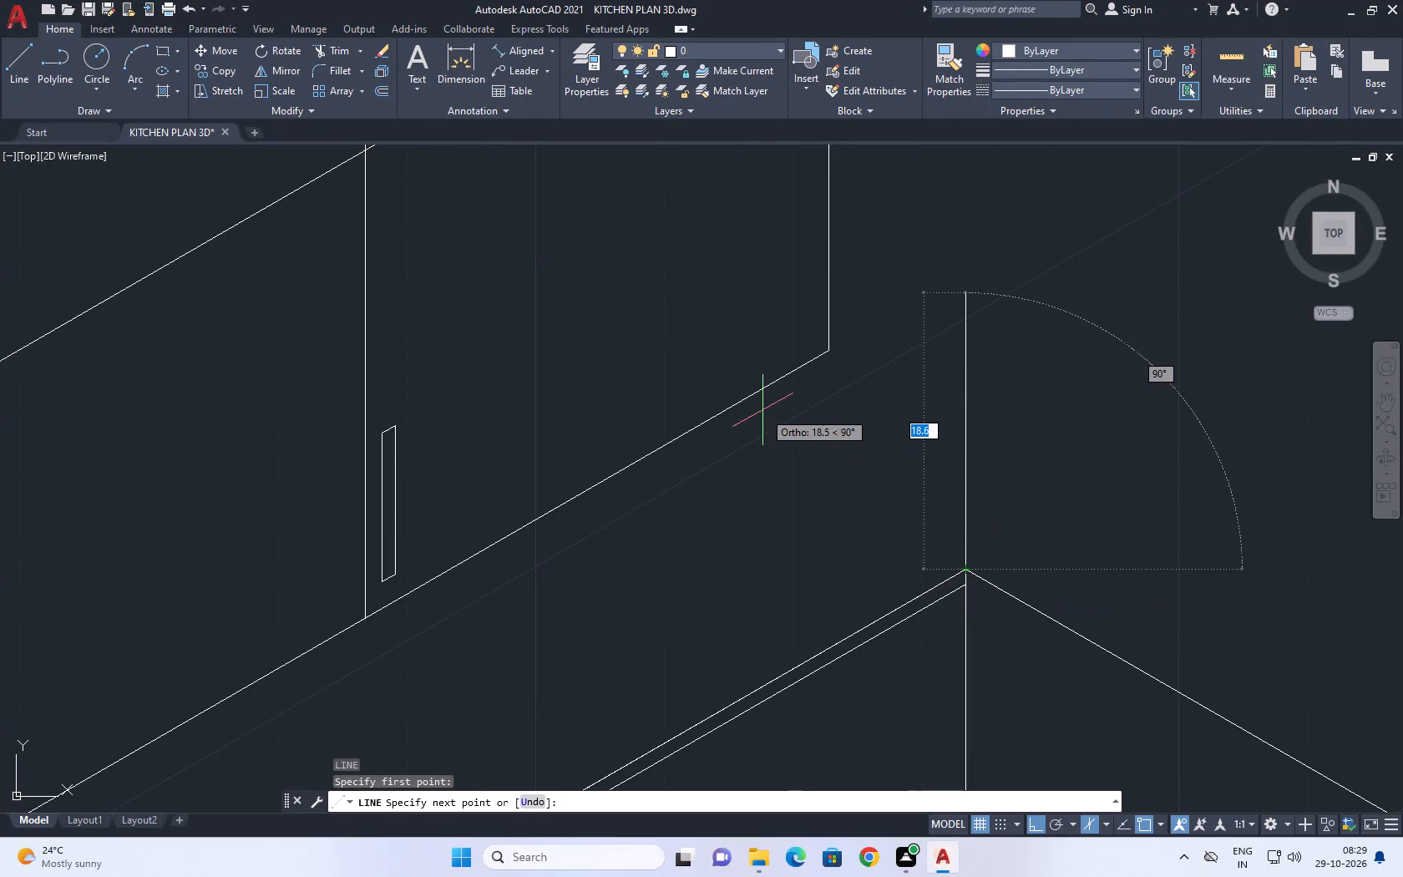
pyautogui.moveTo(767, 409); pyautogui.dragTo(813, 498, button='middle')
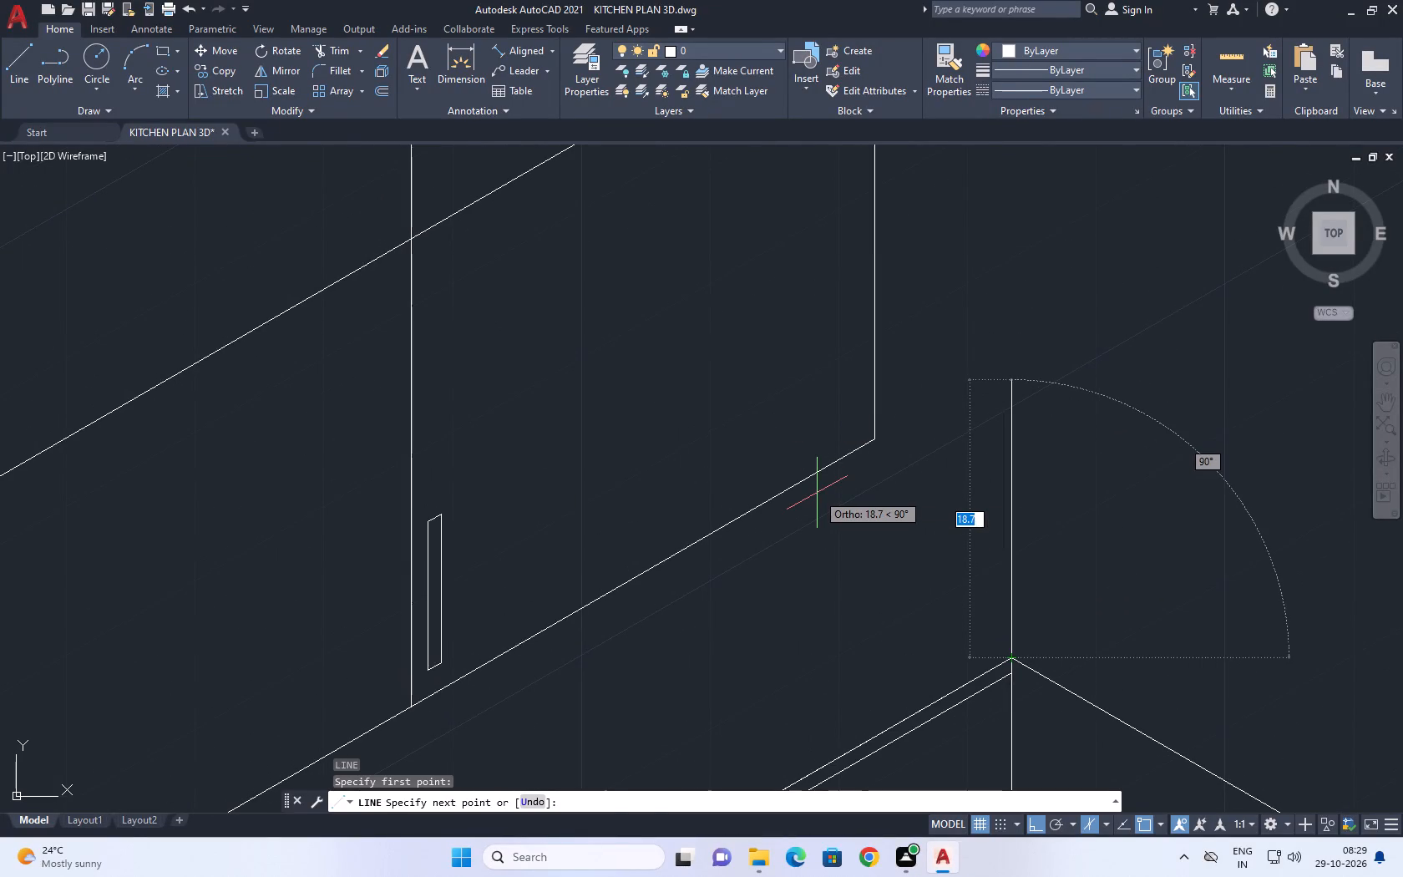
pyautogui.press('F5')
pyautogui.moveTo(661, 425); pyautogui.dragTo(661, 417)
pyautogui.press('space')
pyautogui.scroll(-3, 651, 396)
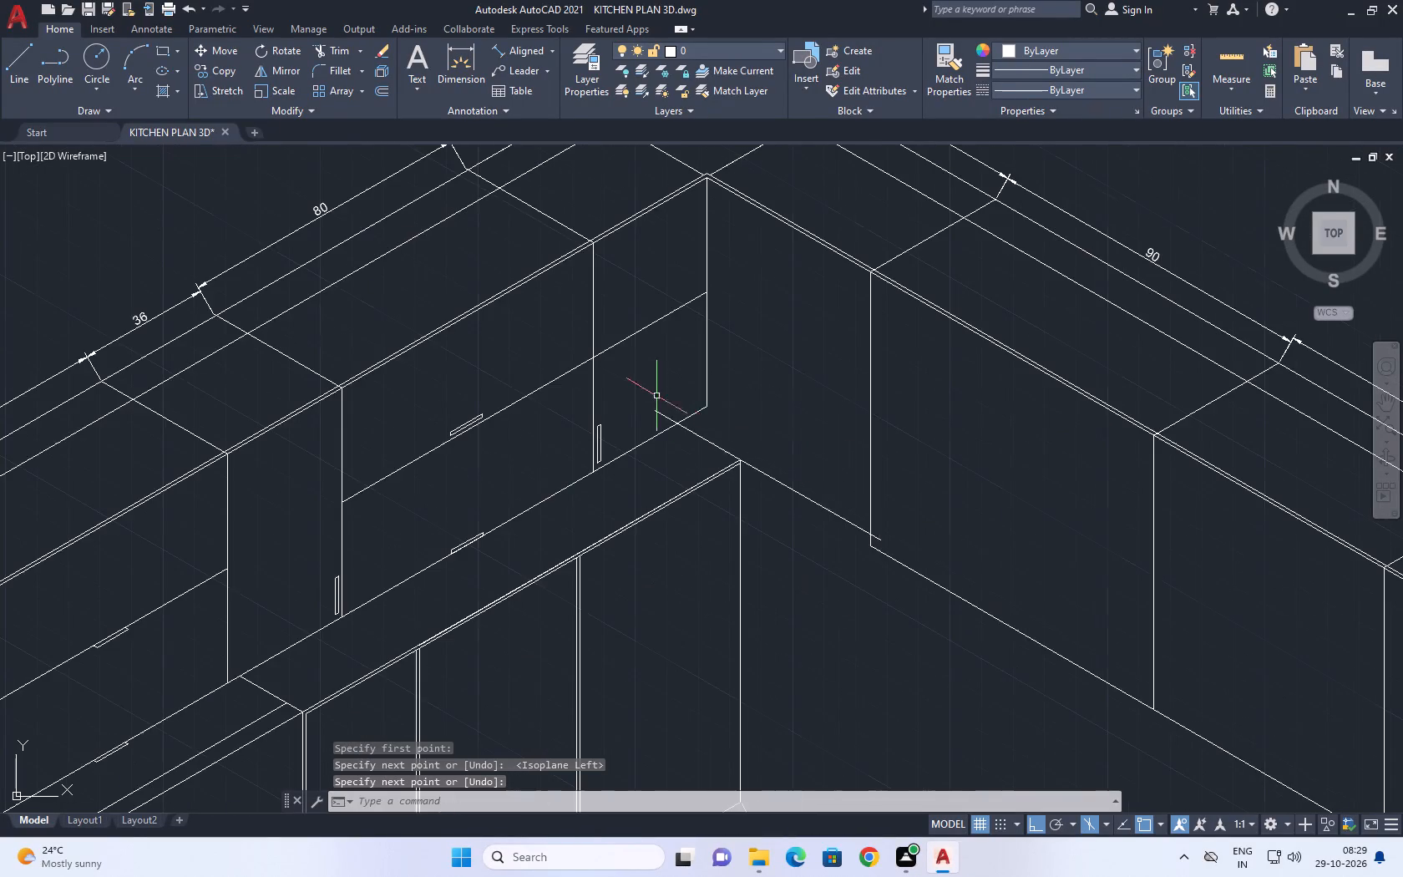
# Copy the new sloping line at the panels' far top corner 1 unit toward the refrigerator in the top isoplane.
pyautogui.moveTo(661, 451); pyautogui.dragTo(745, 508, button='middle')
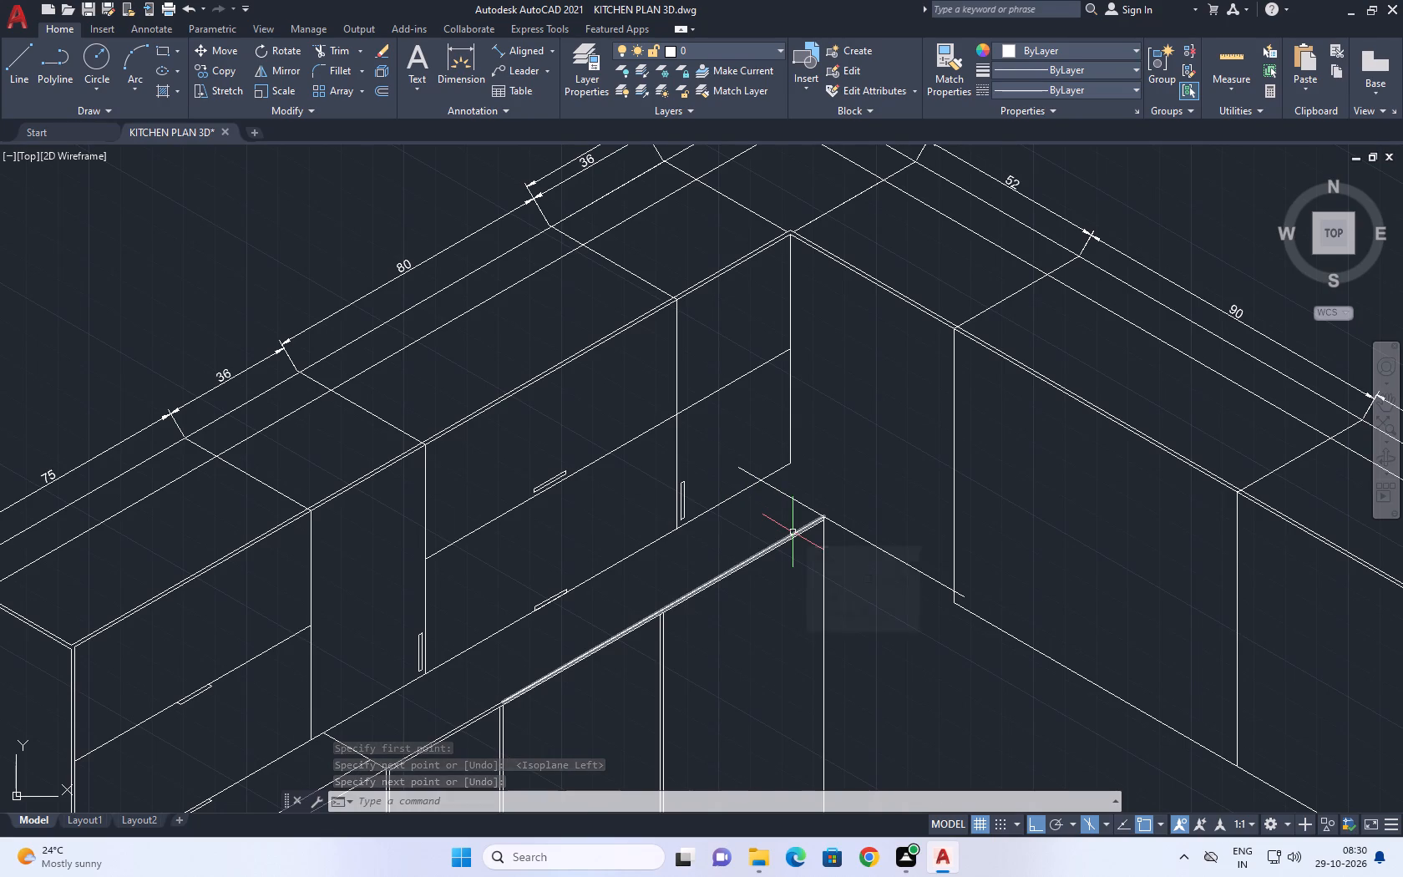
pyautogui.moveTo(848, 555); pyautogui.dragTo(850, 555, button='middle')
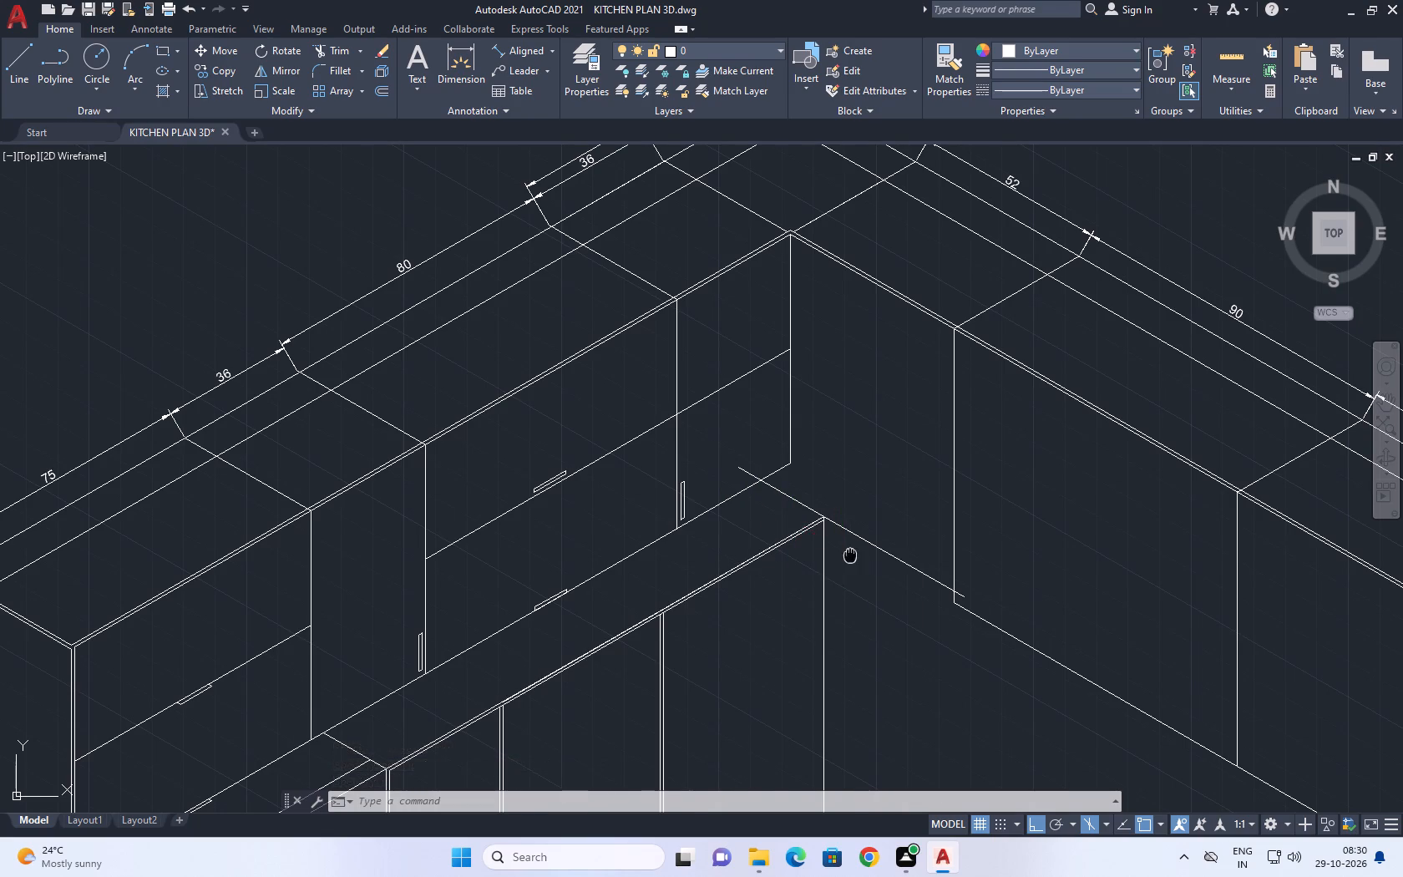
pyautogui.moveTo(850, 555); pyautogui.dragTo(881, 532, button='middle')
pyautogui.scroll(2, 899, 519)
pyautogui.scroll(1, 748, 432)
pyautogui.moveTo(757, 419); pyautogui.dragTo(732, 435)
pyautogui.click(692, 449)
pyautogui.scroll(1, 697, 434)
pyautogui.moveTo(715, 479); pyautogui.dragTo(722, 529, button='middle')
pyautogui.press('c')
pyautogui.press('o')
pyautogui.press('space')
pyautogui.moveTo(746, 482); pyautogui.dragTo(728, 481)
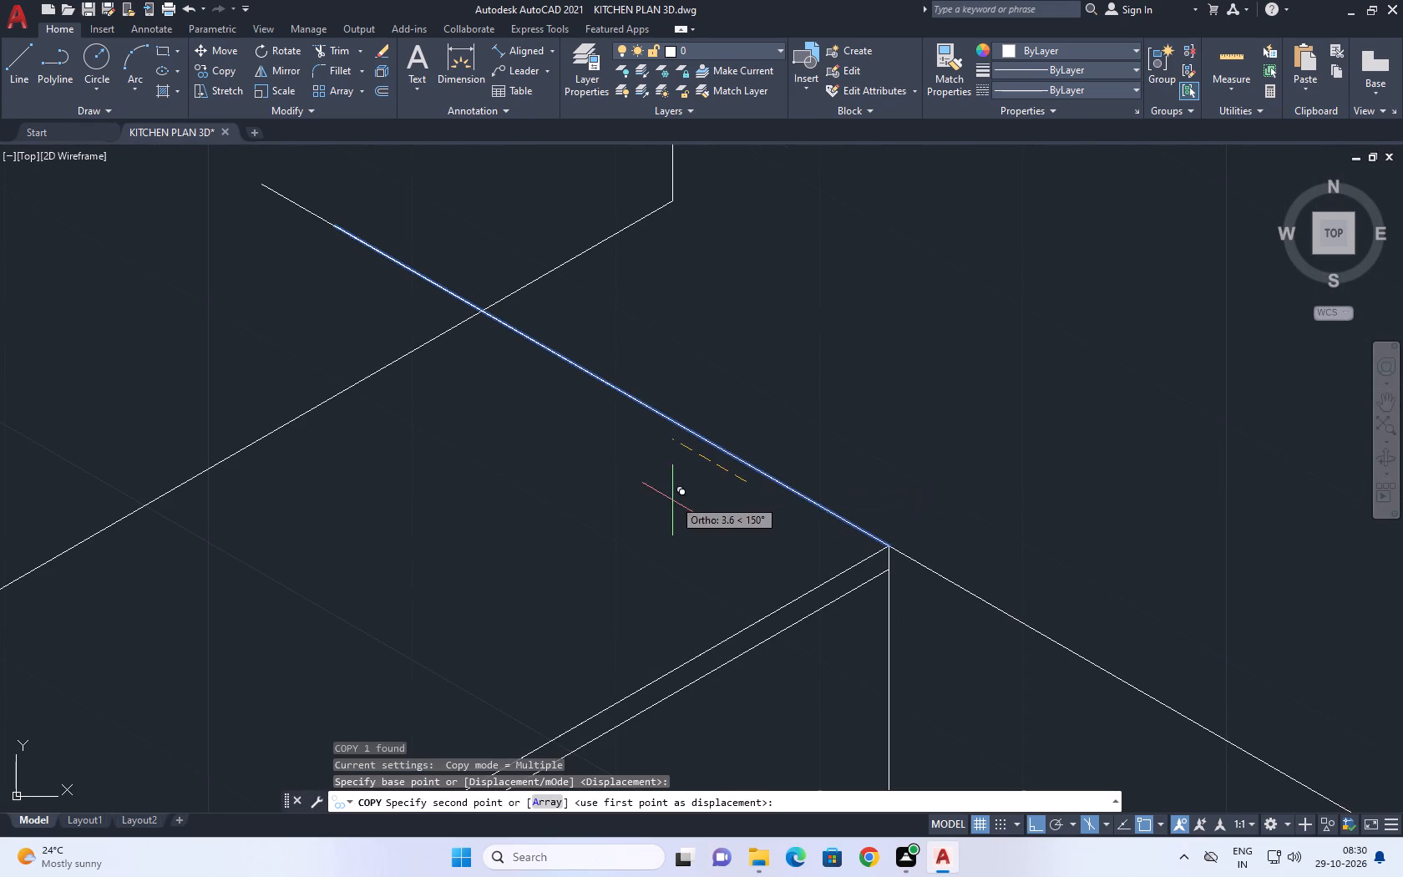
pyautogui.press('F5')
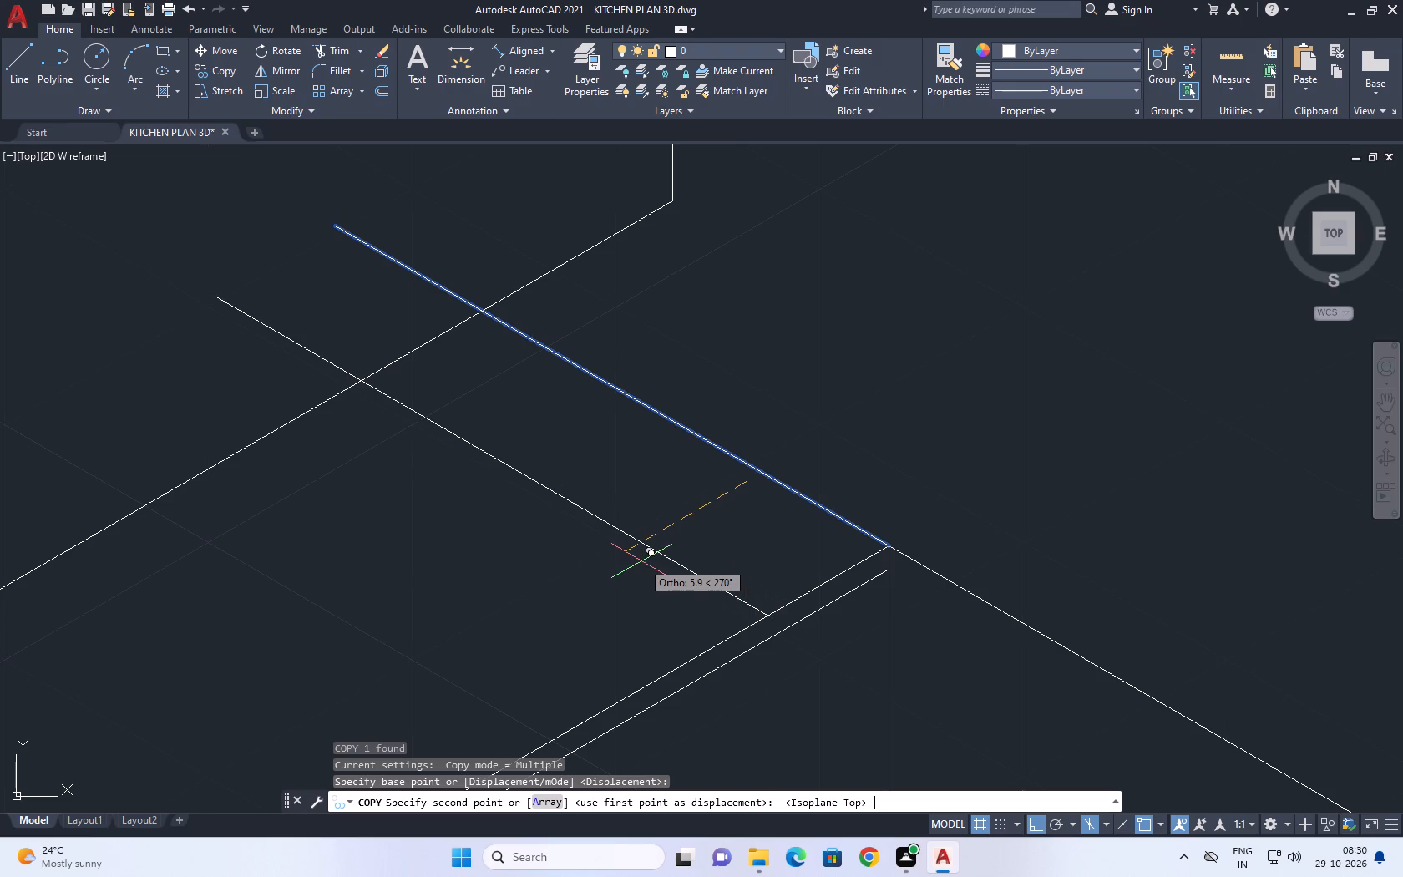
pyautogui.press('1')
pyautogui.press('space')
pyautogui.press('Escape')
# Trim both sloping lines beyond the wall cabinets' lower edge and the short front-line piece between them at the corner.
pyautogui.moveTo(635, 461); pyautogui.dragTo(662, 547, button='middle')
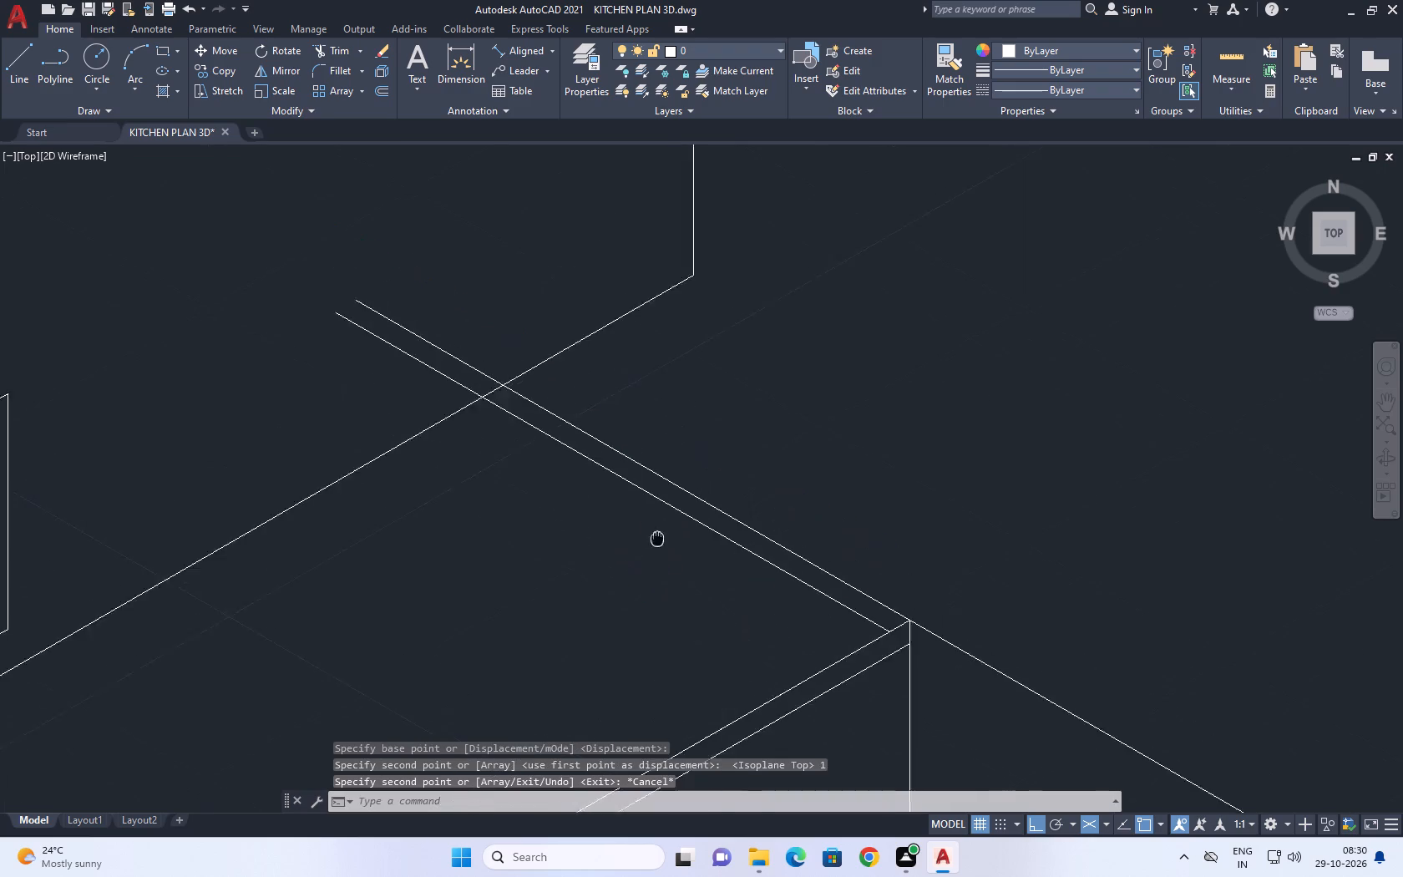
pyautogui.moveTo(662, 547); pyautogui.dragTo(752, 581, button='middle')
pyautogui.write('tr')
pyautogui.press('space')
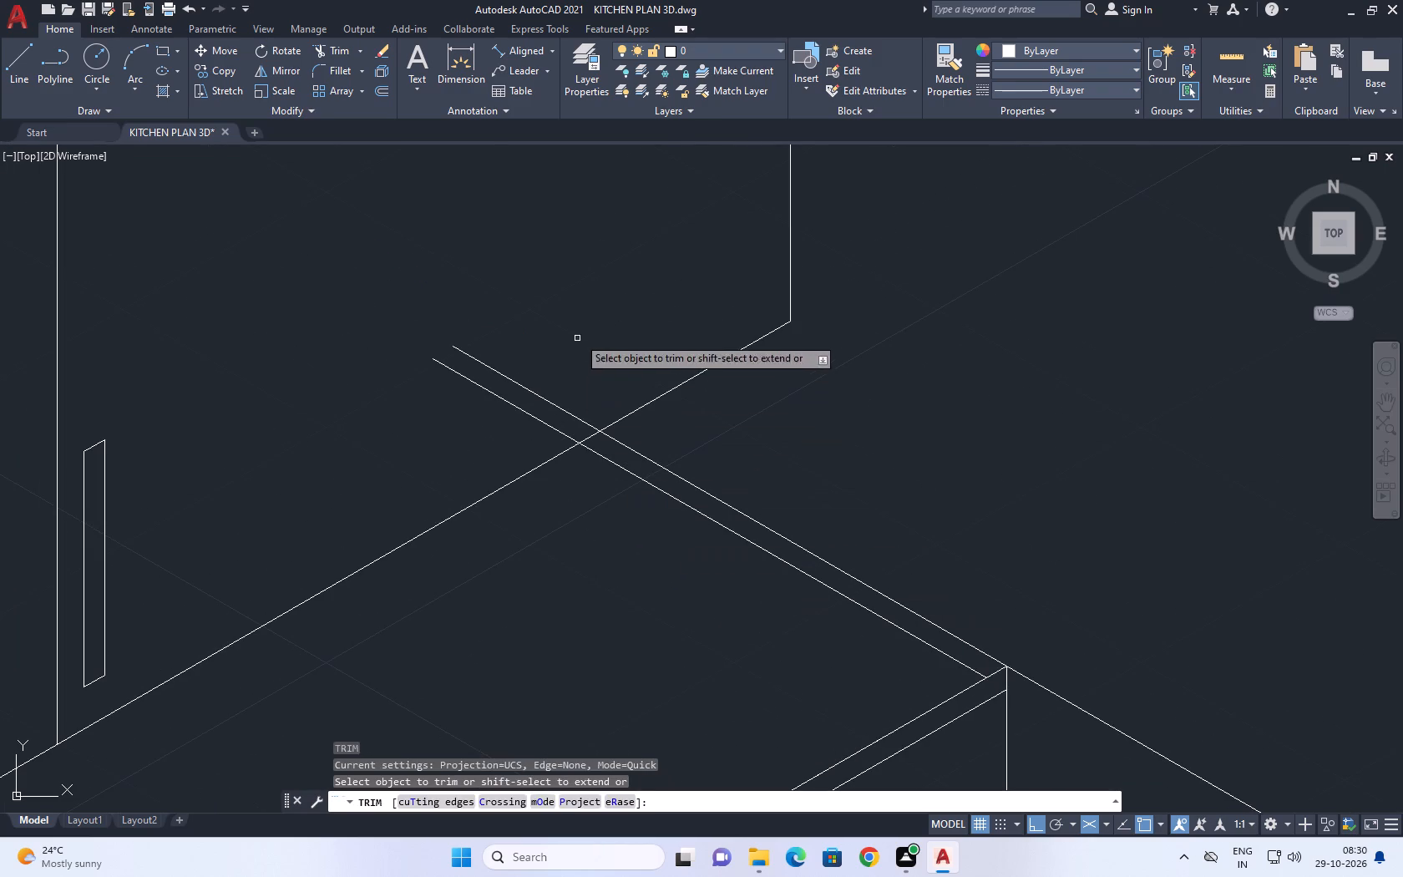
pyautogui.click(583, 325)
pyautogui.click(485, 401)
pyautogui.moveTo(567, 412); pyautogui.dragTo(519, 326, button='middle')
pyautogui.scroll(1, 909, 596)
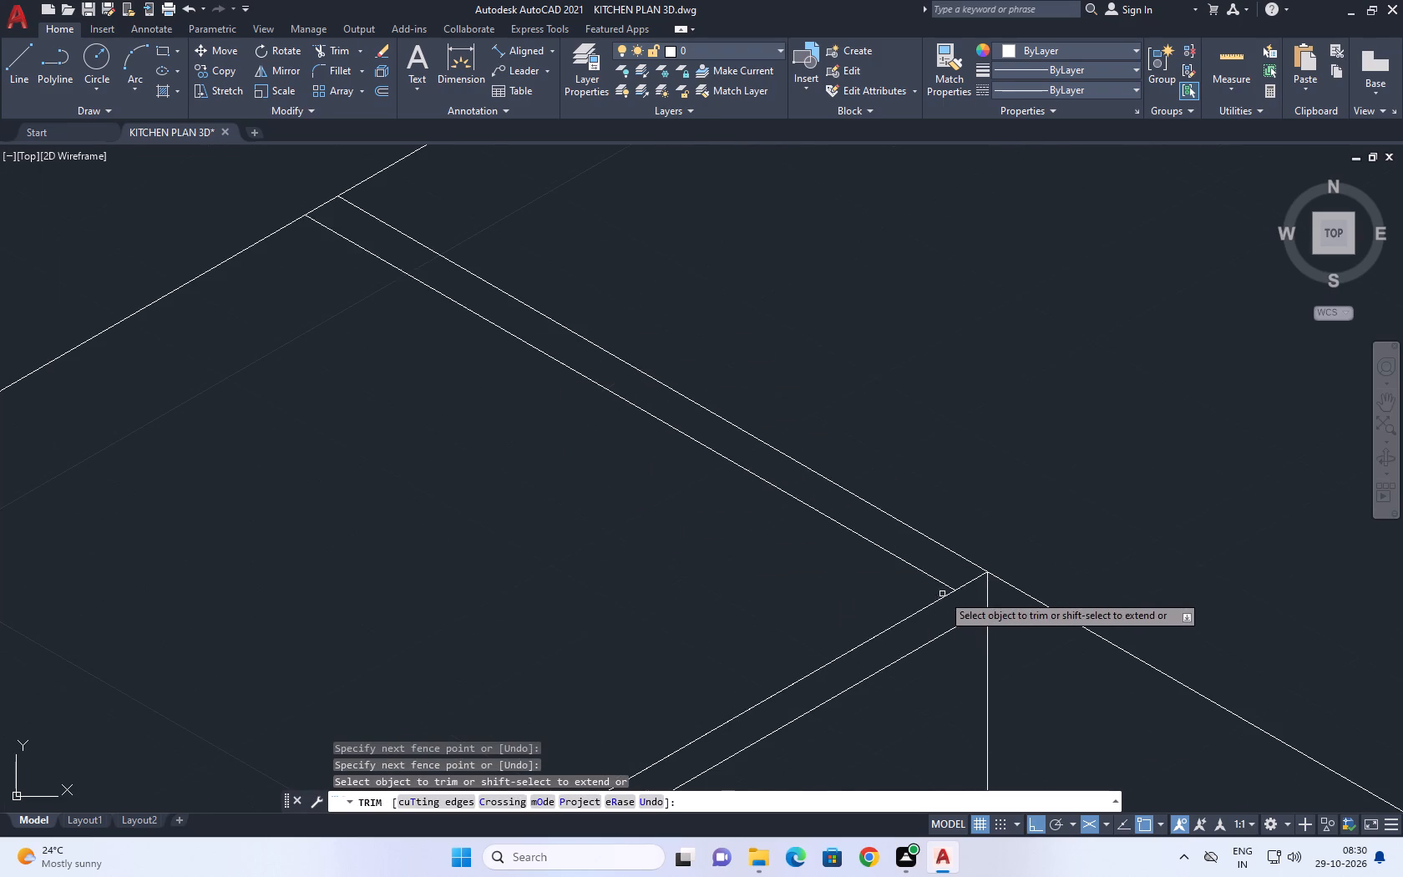
pyautogui.click(969, 589)
pyautogui.click(965, 569)
pyautogui.press('space')
# Copy the inner sloping line at the far end of the top surface 1 unit further toward the refrigerator.
pyautogui.scroll(-4, 879, 527)
pyautogui.click(852, 515)
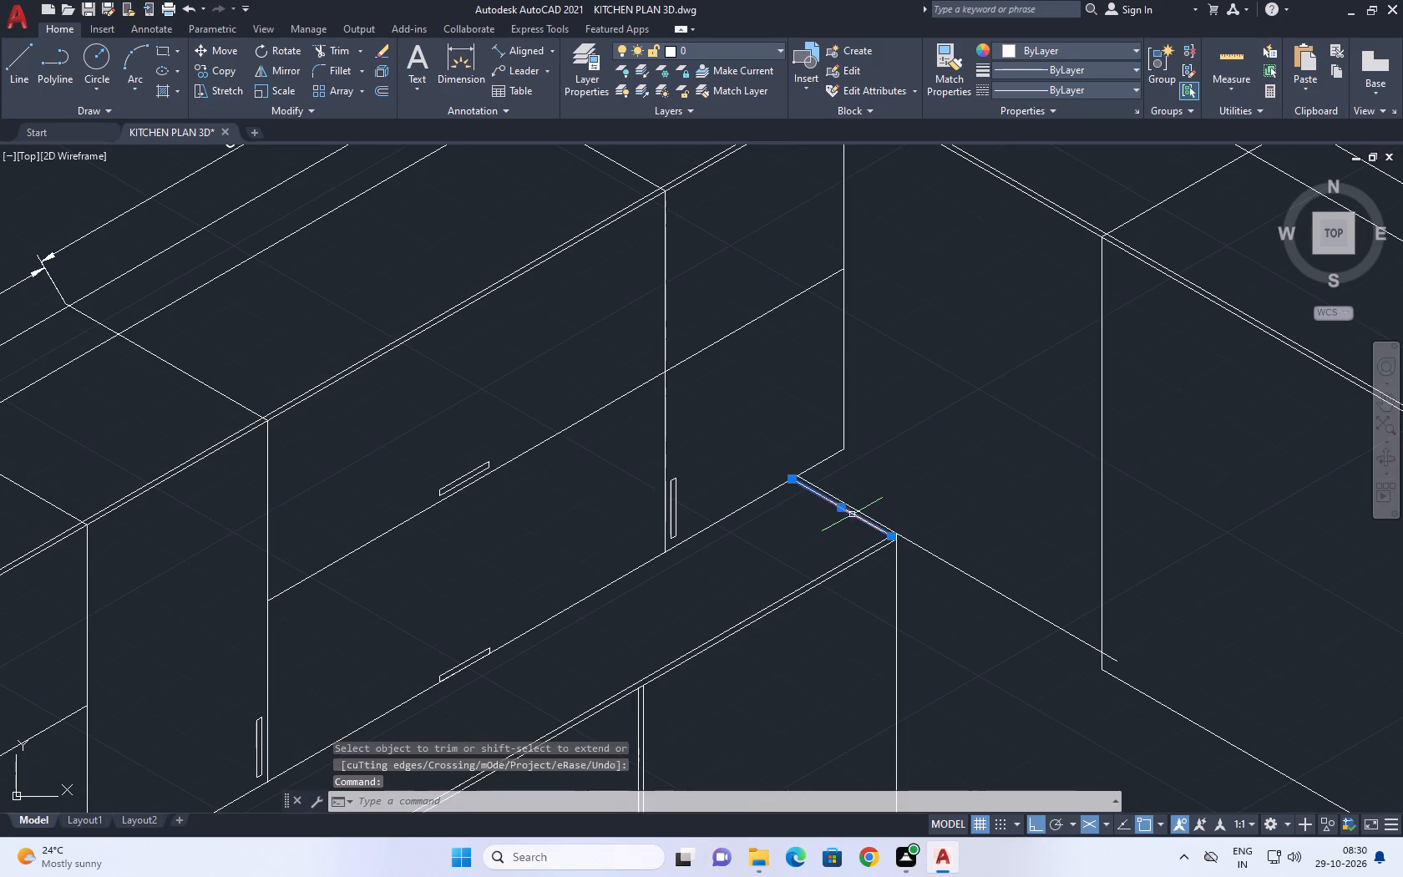
pyautogui.moveTo(788, 531); pyautogui.dragTo(872, 565, button='middle')
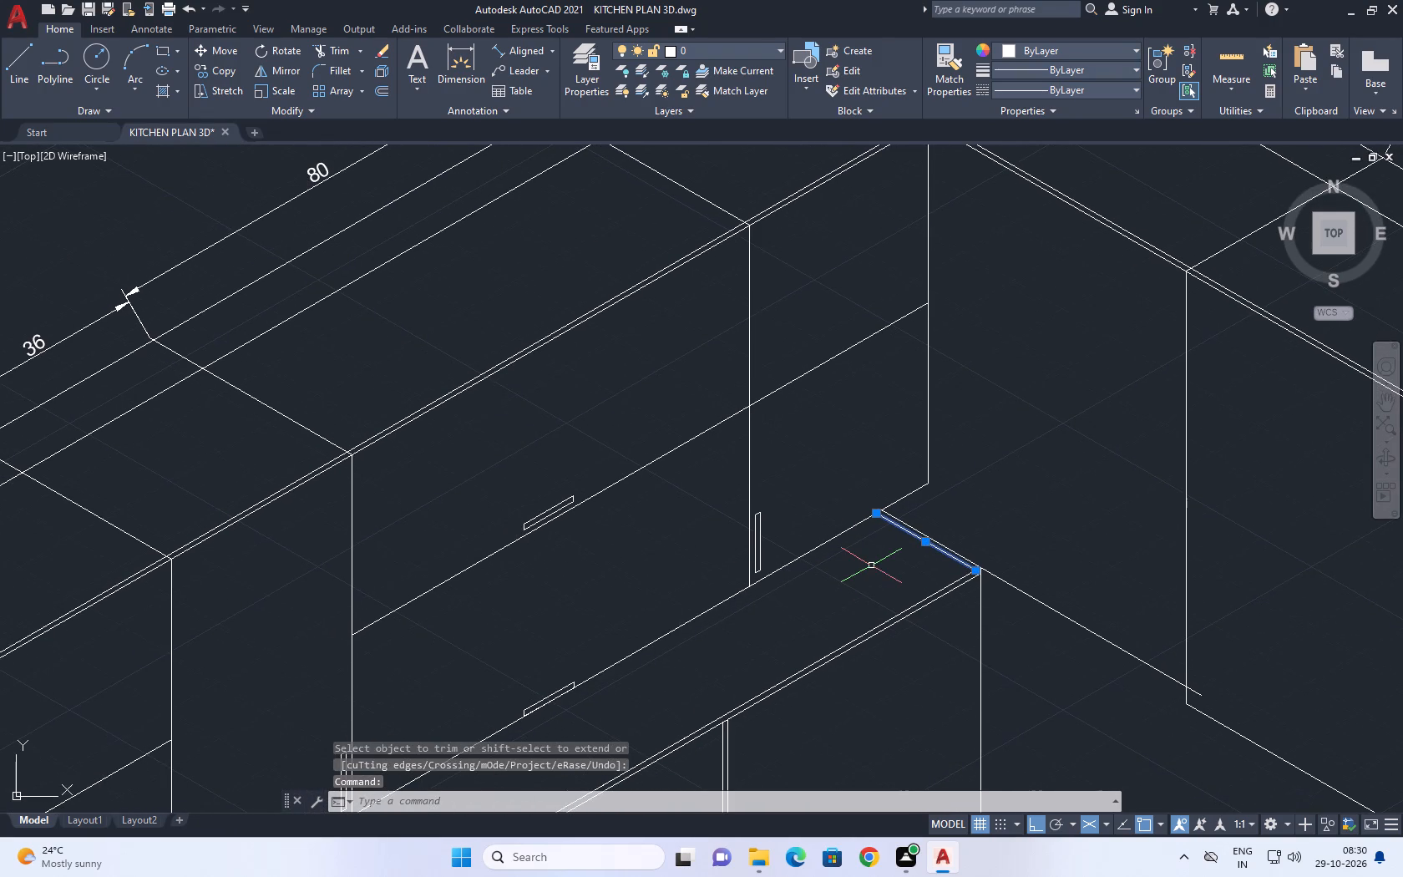
pyautogui.press('c')
pyautogui.press('o')
pyautogui.press('space')
pyautogui.click(893, 549)
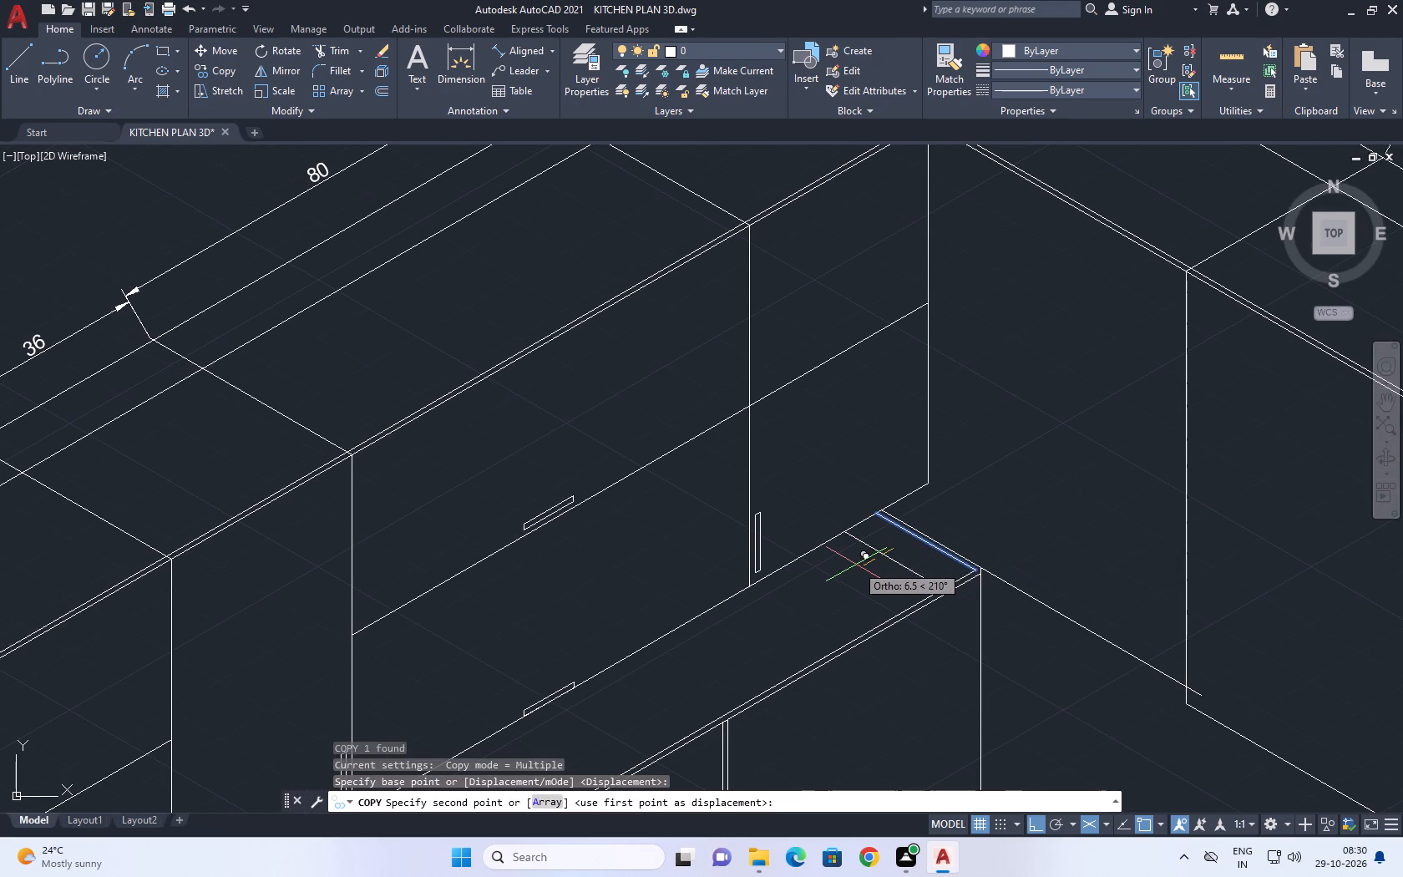
pyautogui.press('1')
pyautogui.press('space')
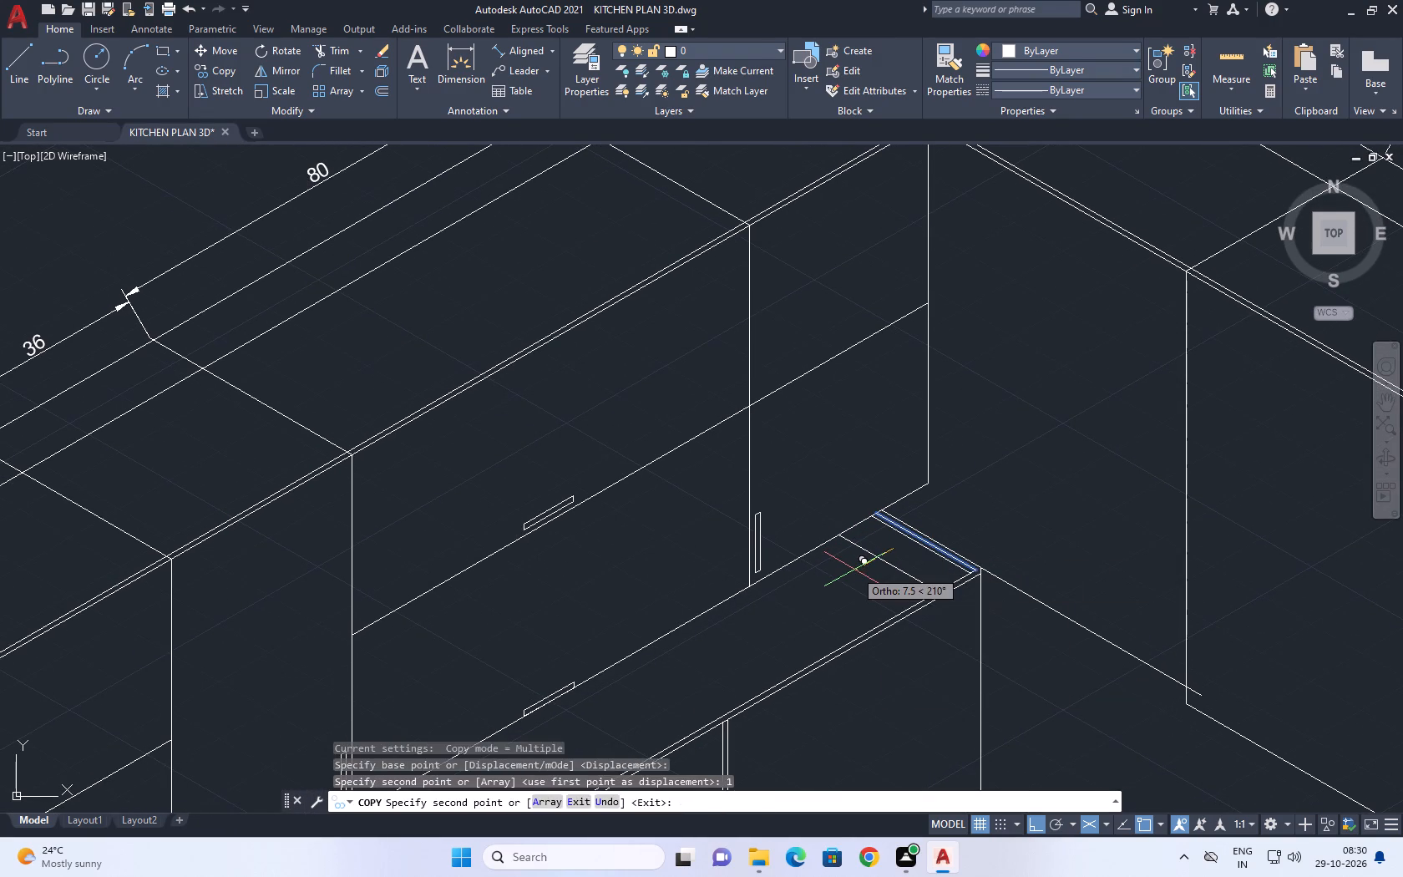
pyautogui.press('Escape')
# Examine the edge lines at the far top corner and along the panels' top to the corner beside the refrigerator.
pyautogui.moveTo(955, 568); pyautogui.dragTo(894, 606, button='middle')
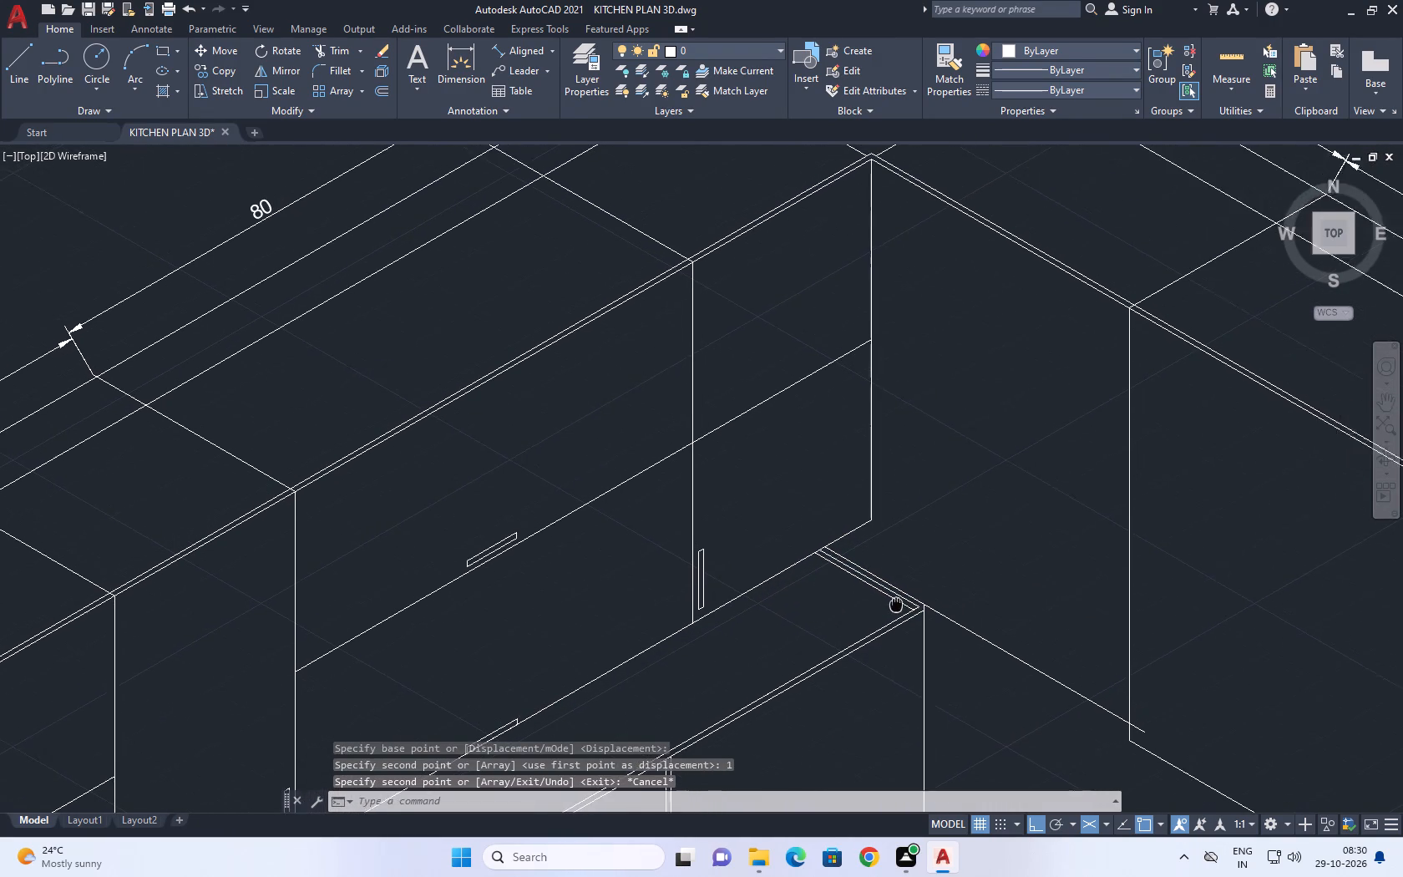
pyautogui.moveTo(894, 606); pyautogui.dragTo(886, 608, button='middle')
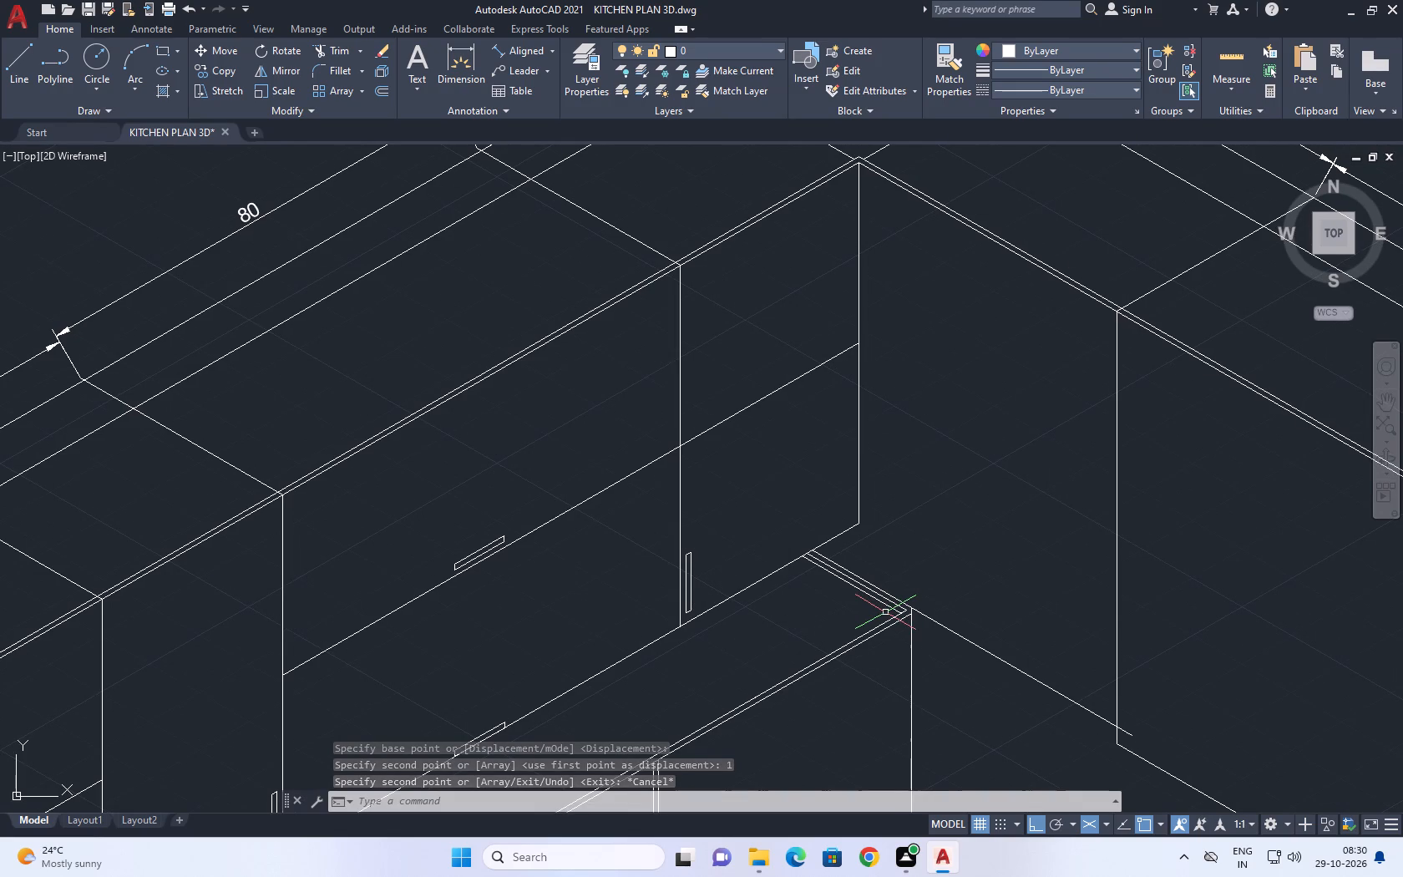
pyautogui.scroll(-1, 881, 616)
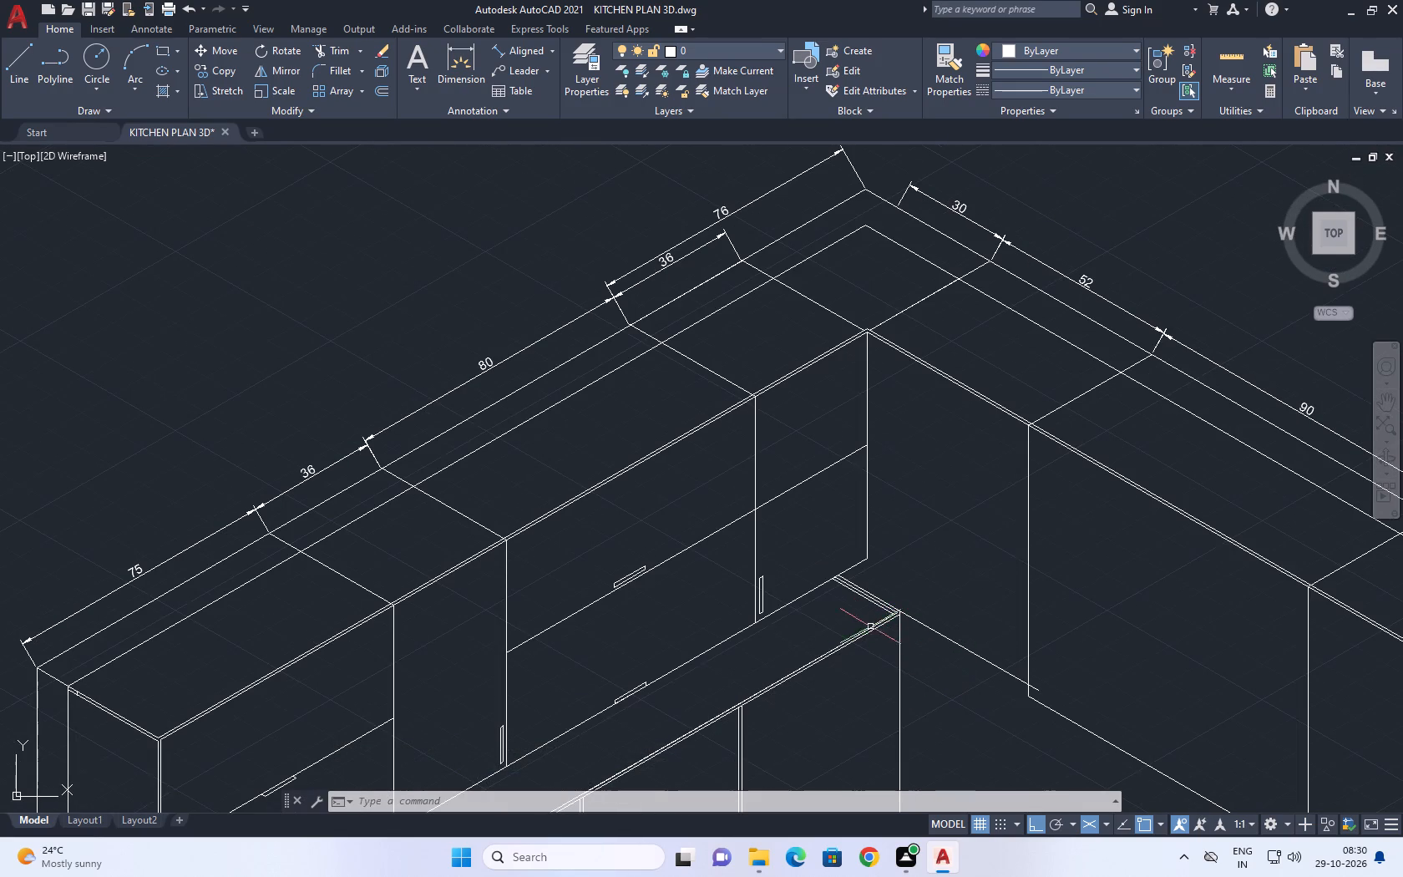
pyautogui.moveTo(859, 612); pyautogui.dragTo(862, 558, button='middle')
pyautogui.scroll(3, 898, 570)
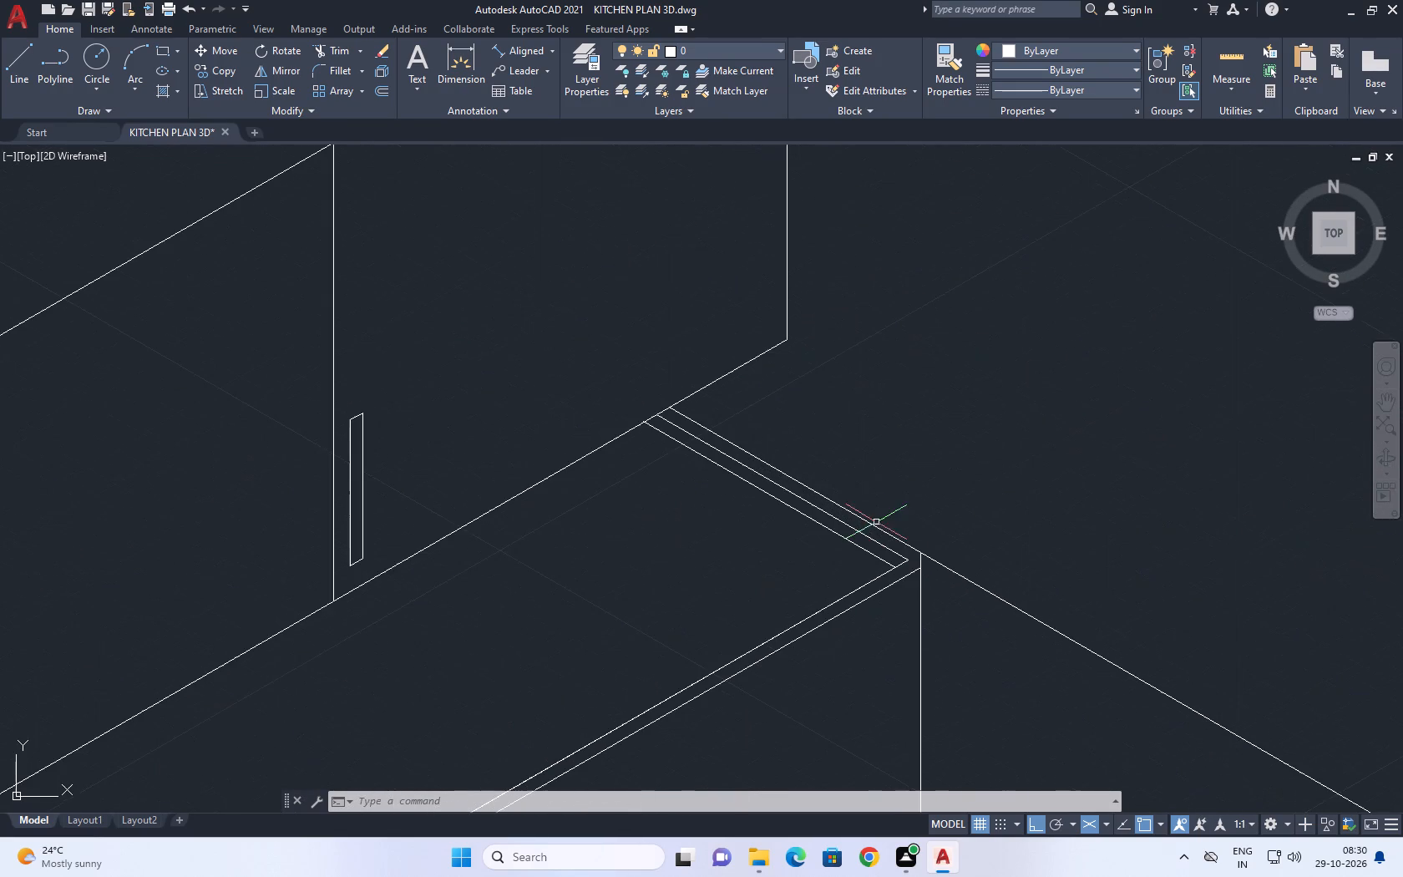
pyautogui.moveTo(874, 562); pyautogui.dragTo(949, 587, button='middle')
pyautogui.middleClick(949, 589)
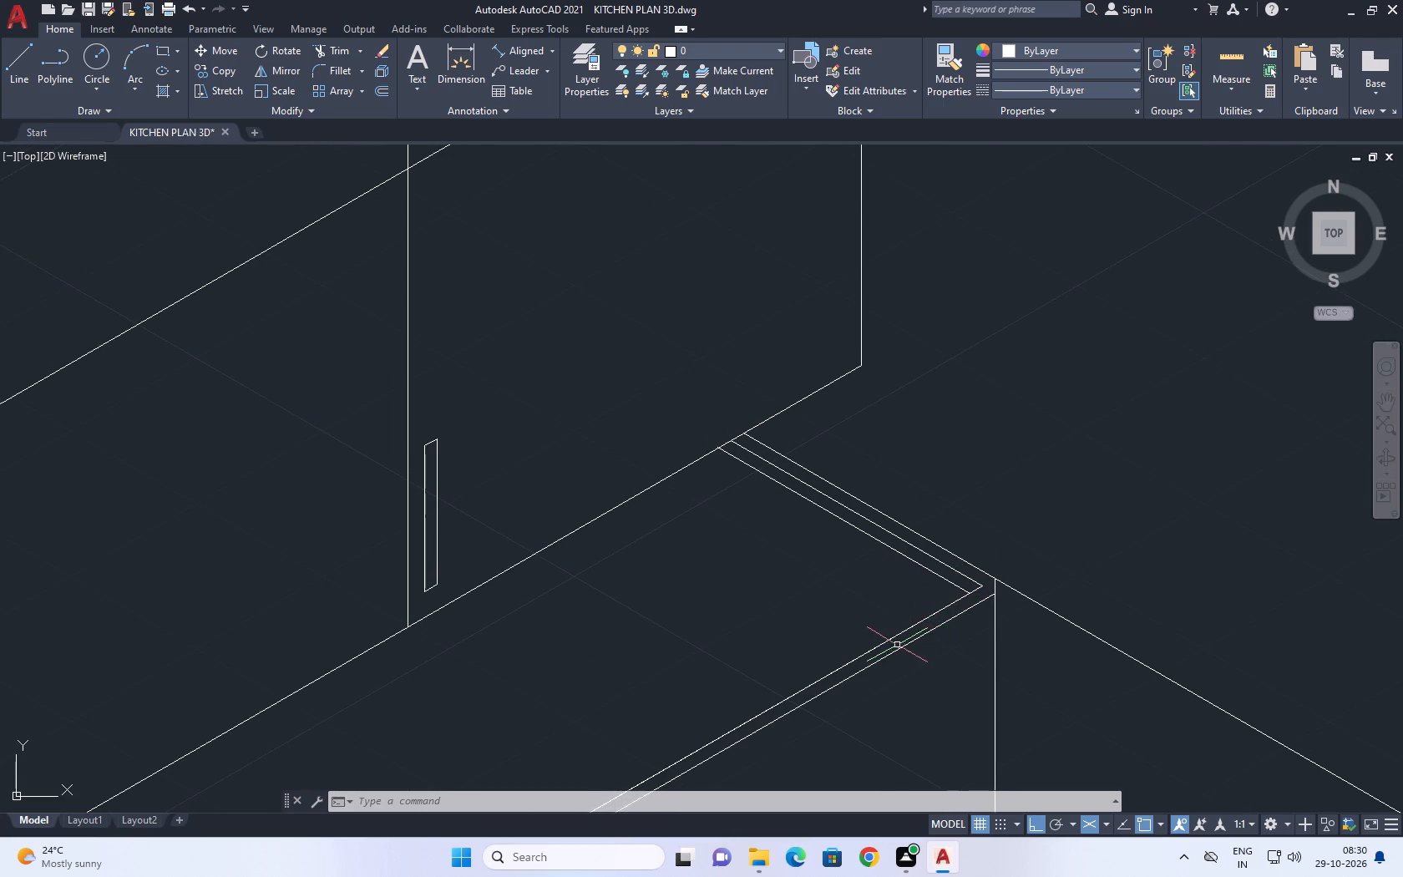
pyautogui.scroll(-3, 907, 555)
pyautogui.moveTo(914, 581); pyautogui.dragTo(916, 422, button='middle')
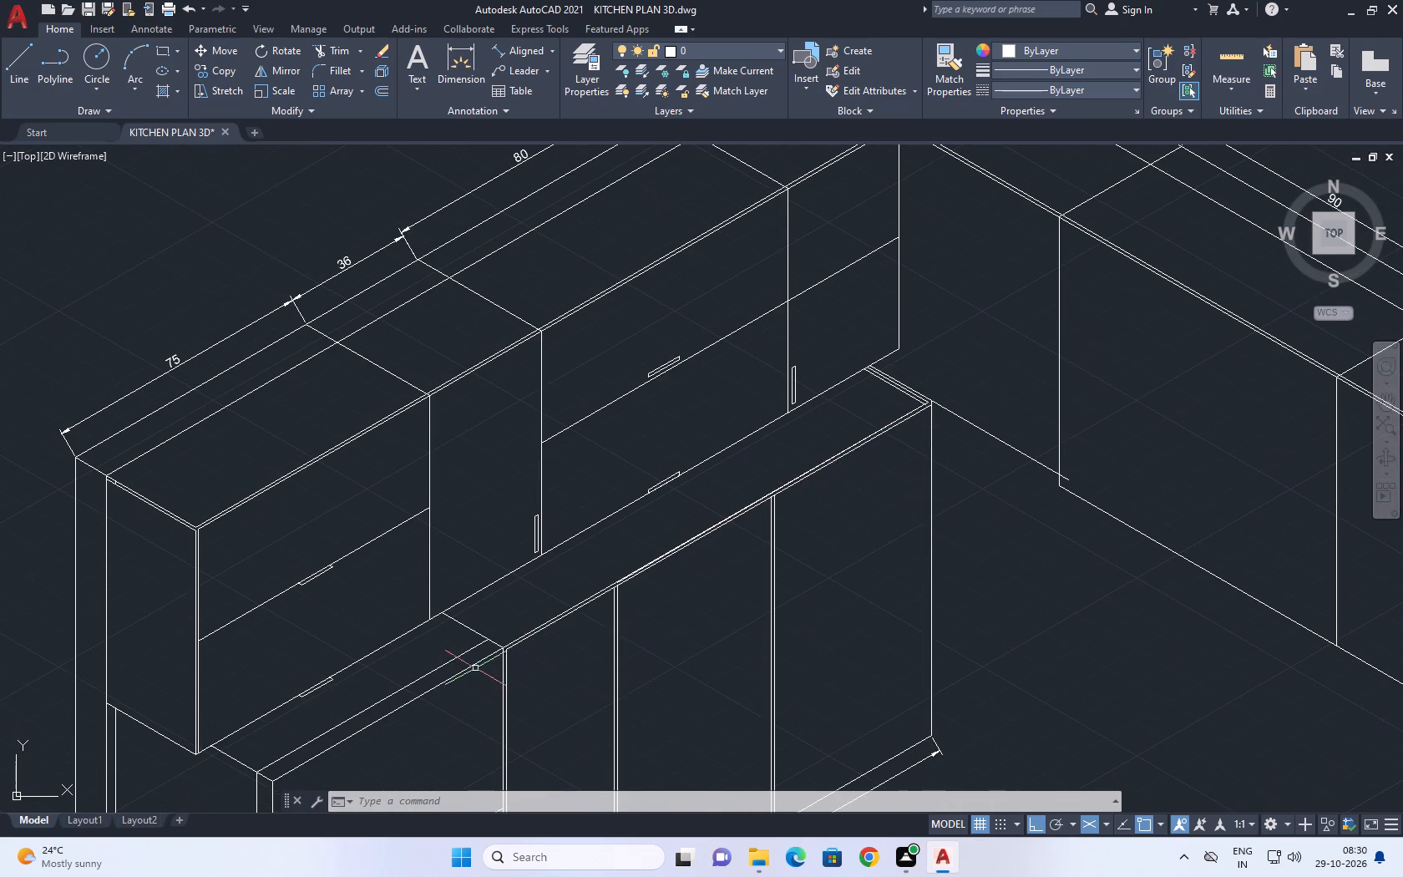
pyautogui.moveTo(492, 662); pyautogui.dragTo(538, 687, button='middle')
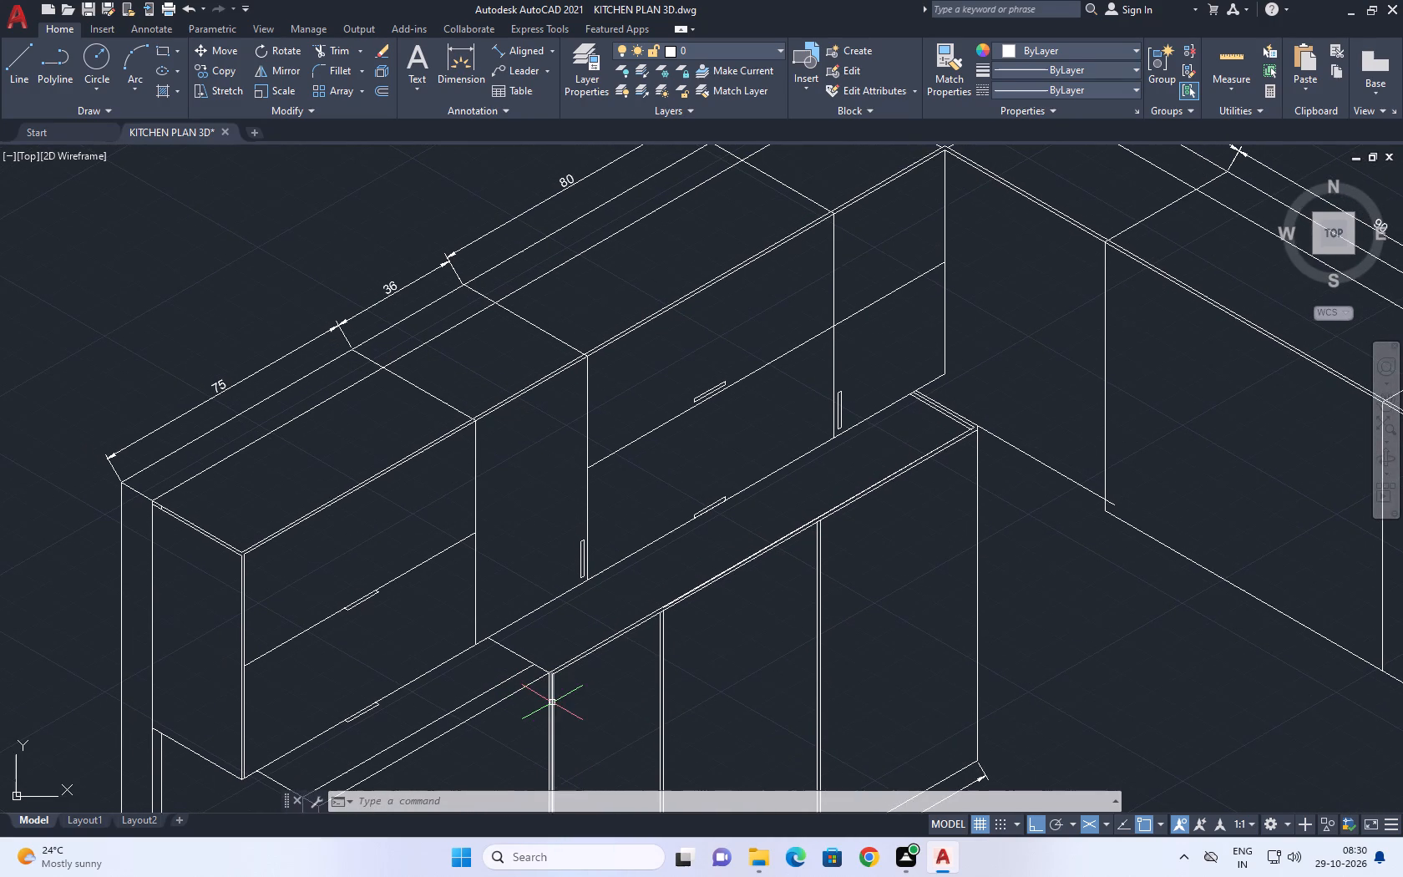
pyautogui.scroll(1, 522, 662)
pyautogui.moveTo(580, 672); pyautogui.dragTo(514, 578, button='middle')
pyautogui.middleClick(512, 568)
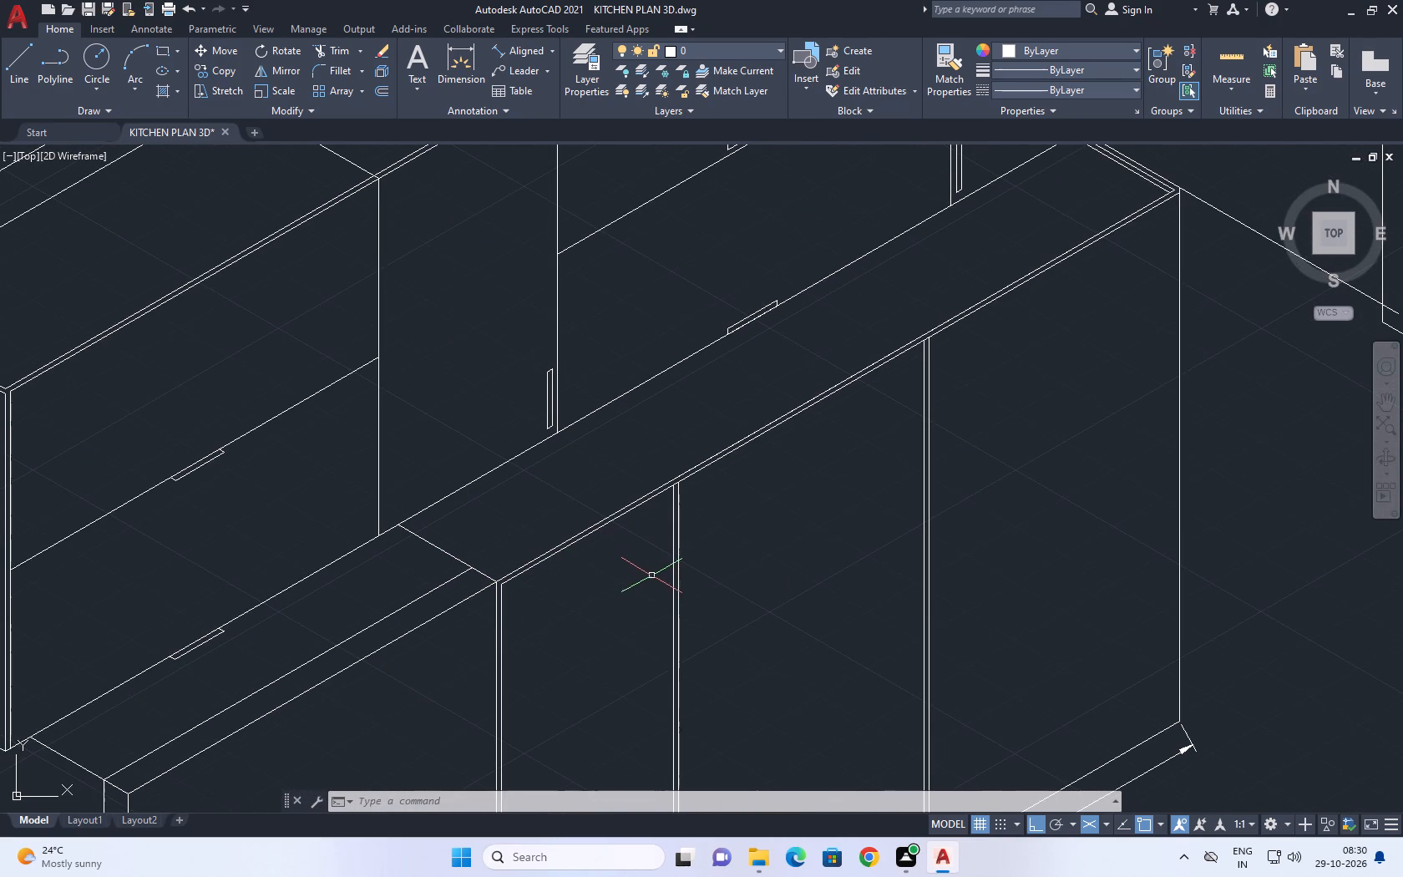
pyautogui.moveTo(529, 596); pyautogui.dragTo(563, 505, button='middle')
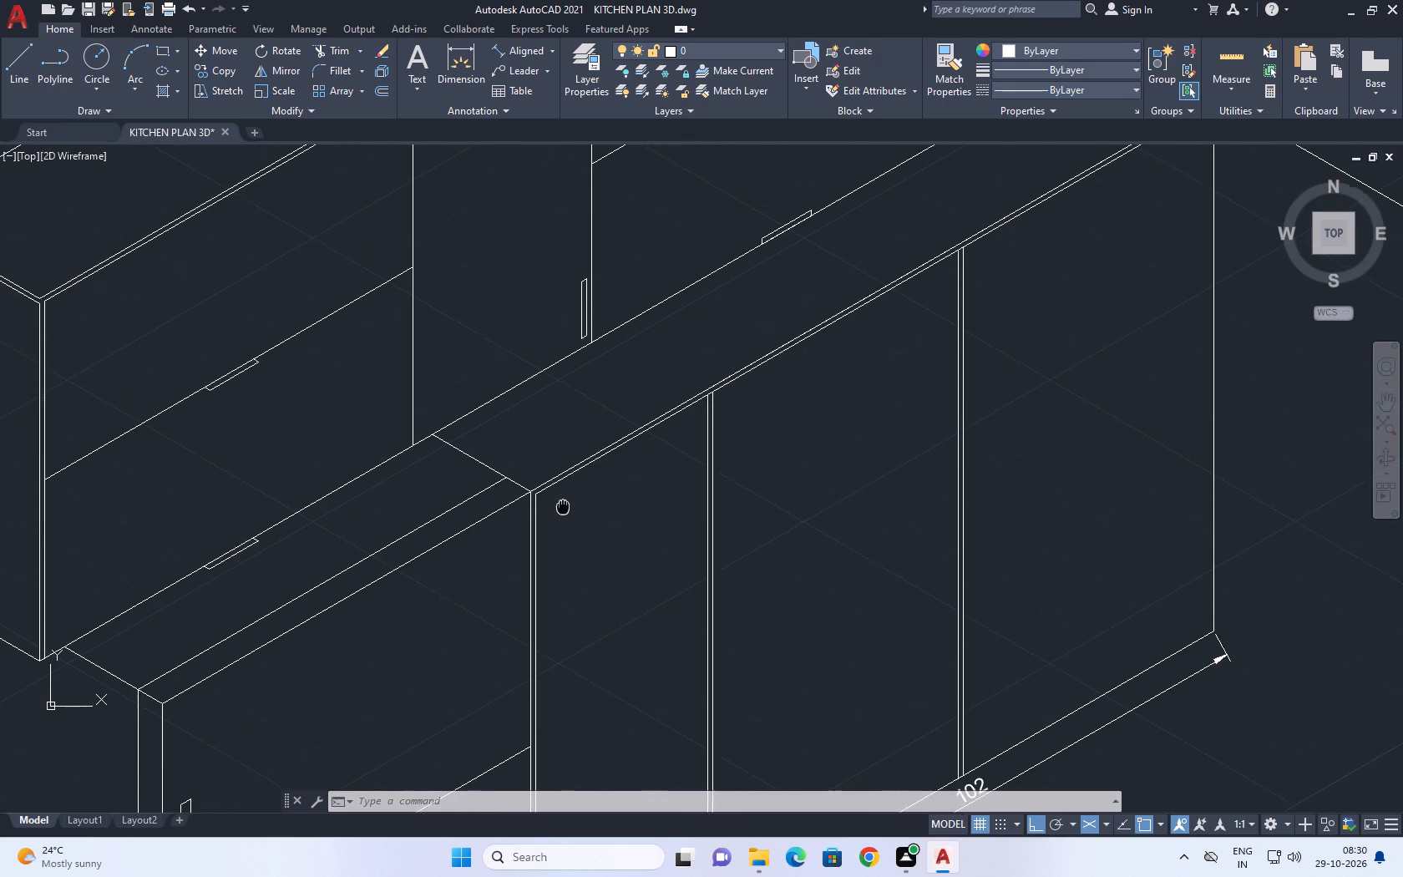
pyautogui.moveTo(563, 505); pyautogui.dragTo(552, 523, button='middle')
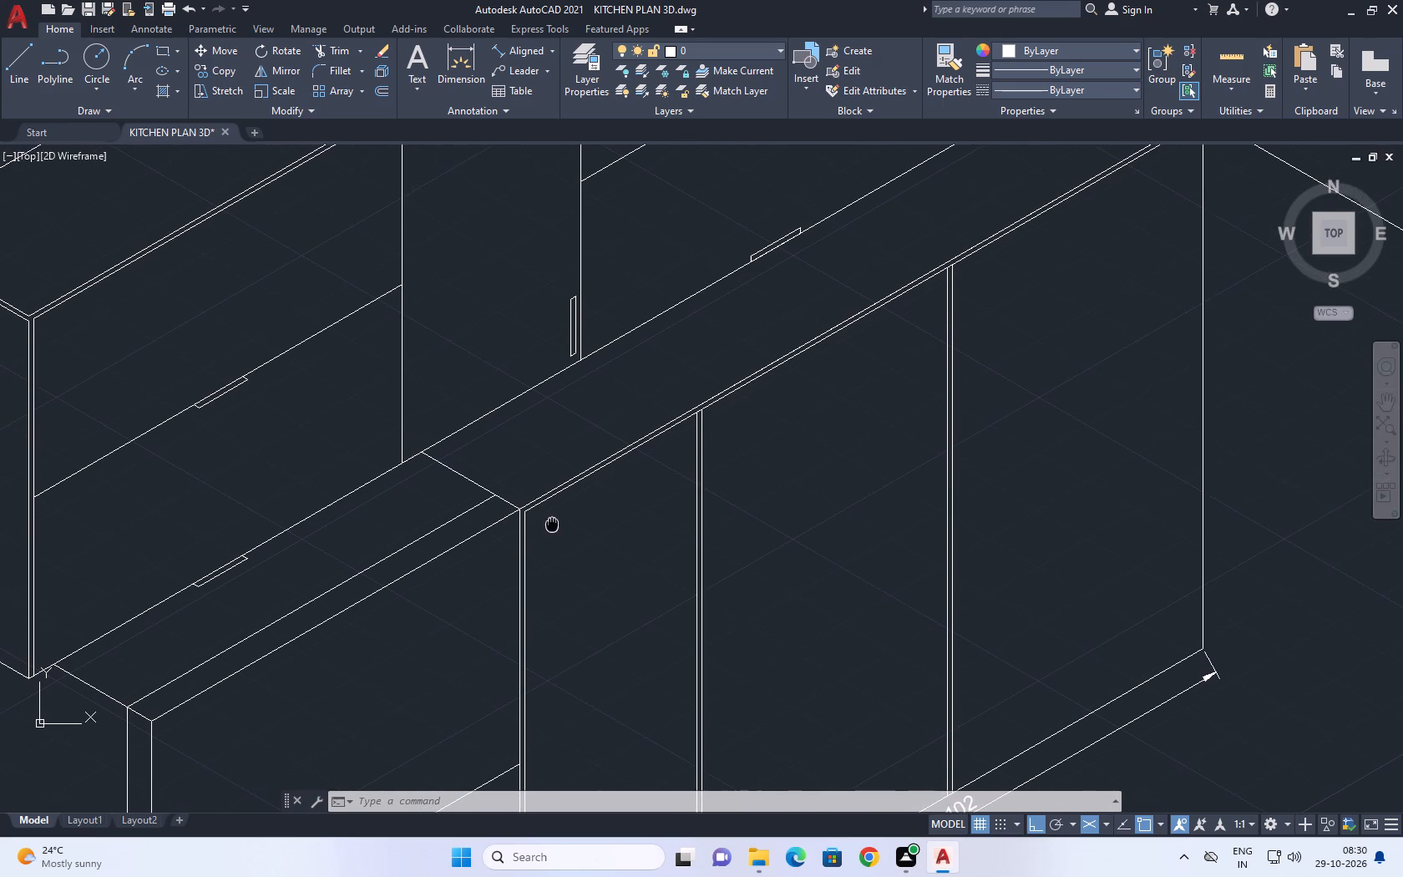
pyautogui.moveTo(552, 523); pyautogui.dragTo(552, 524, button='middle')
pyautogui.middleClick(552, 525)
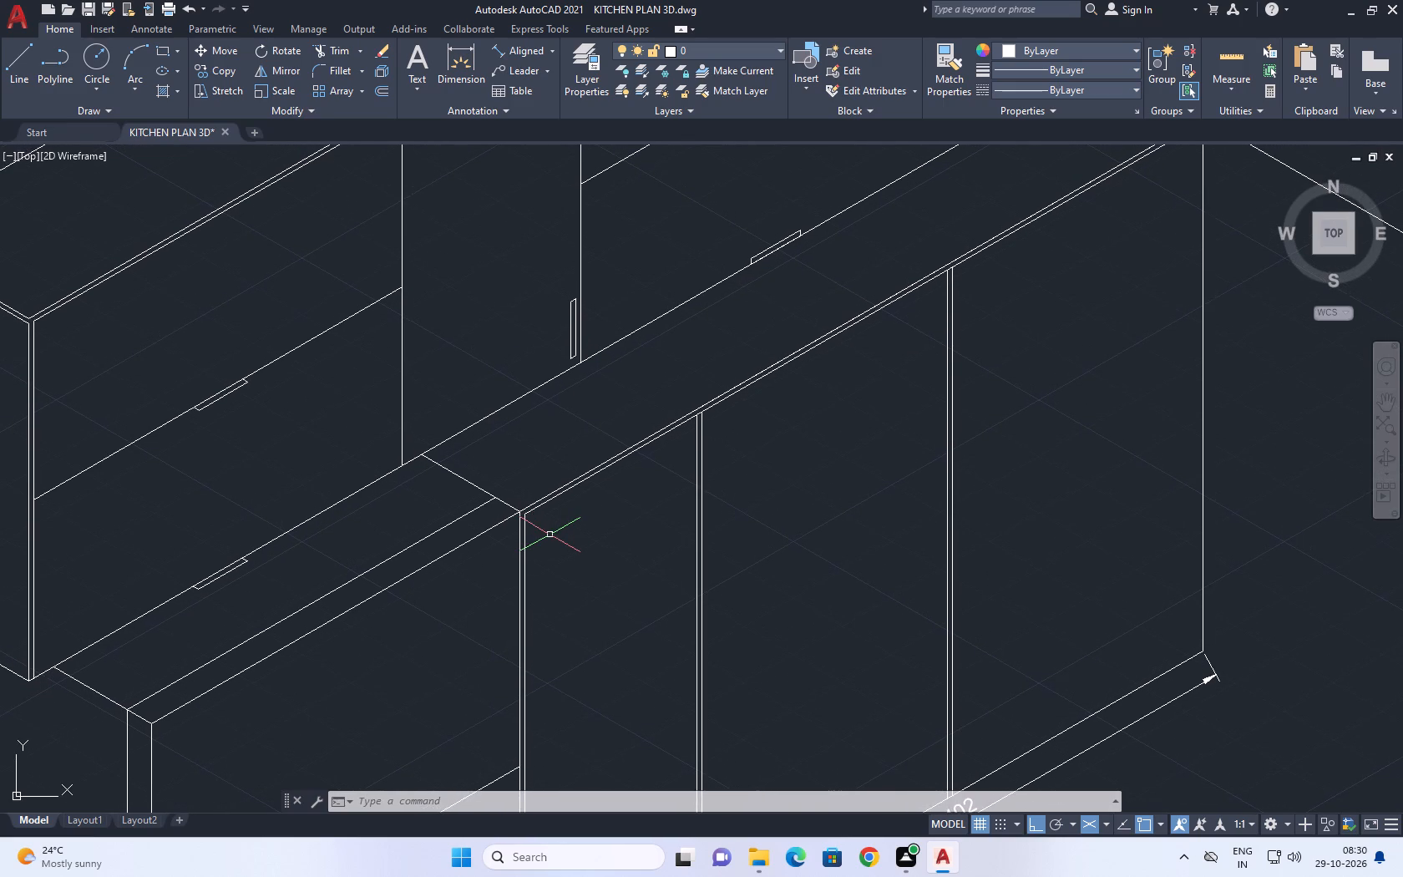
# Divide the vertical panel edge between the 37 and 102 bays, on the 37 bay's side, into 4 equal segments.
pyautogui.moveTo(645, 475); pyautogui.dragTo(477, 475, button='middle')
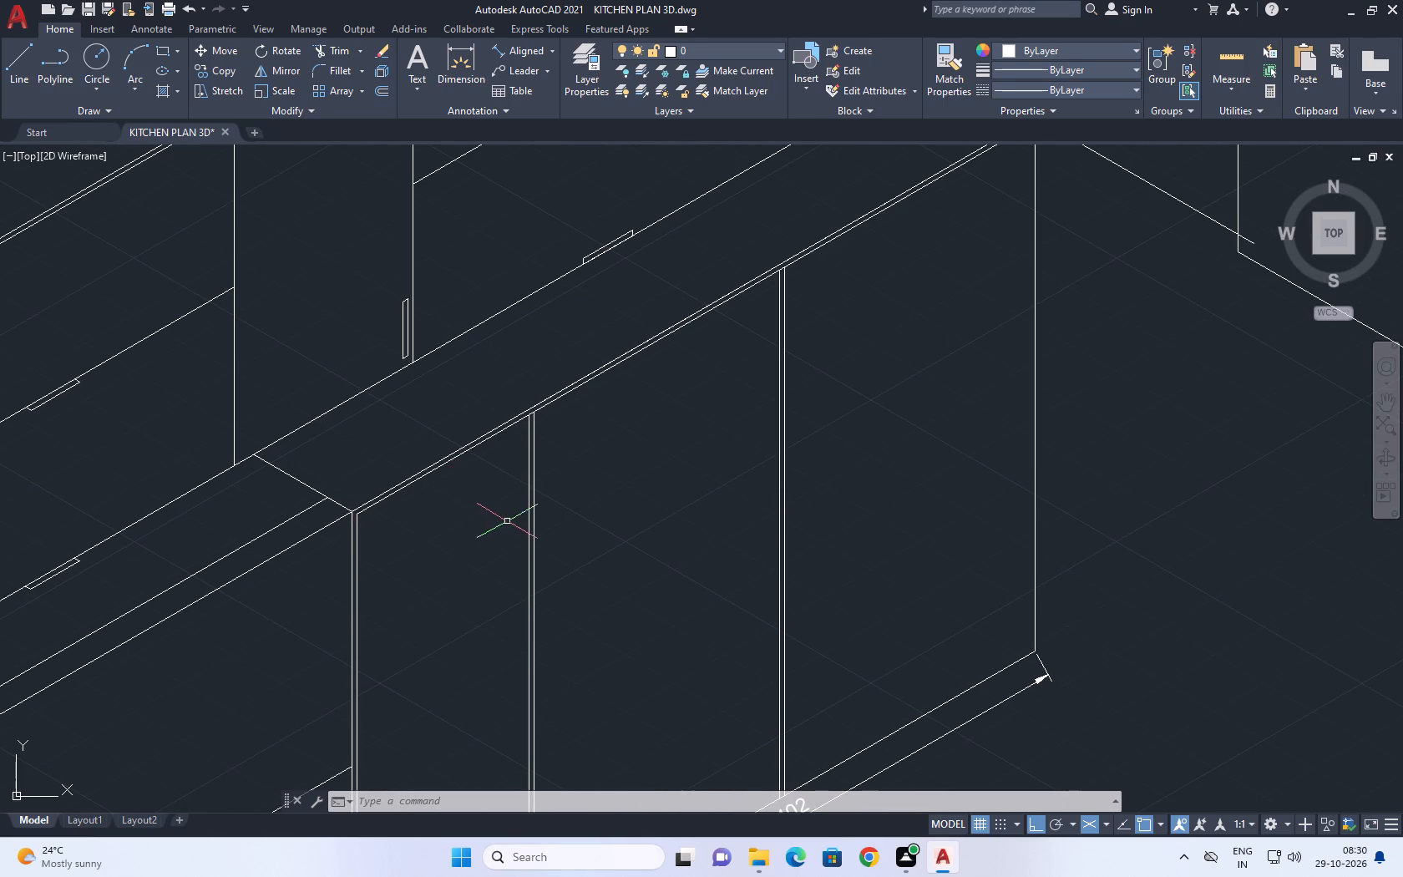
pyautogui.click(530, 527)
pyautogui.press('d')
pyautogui.press('i')
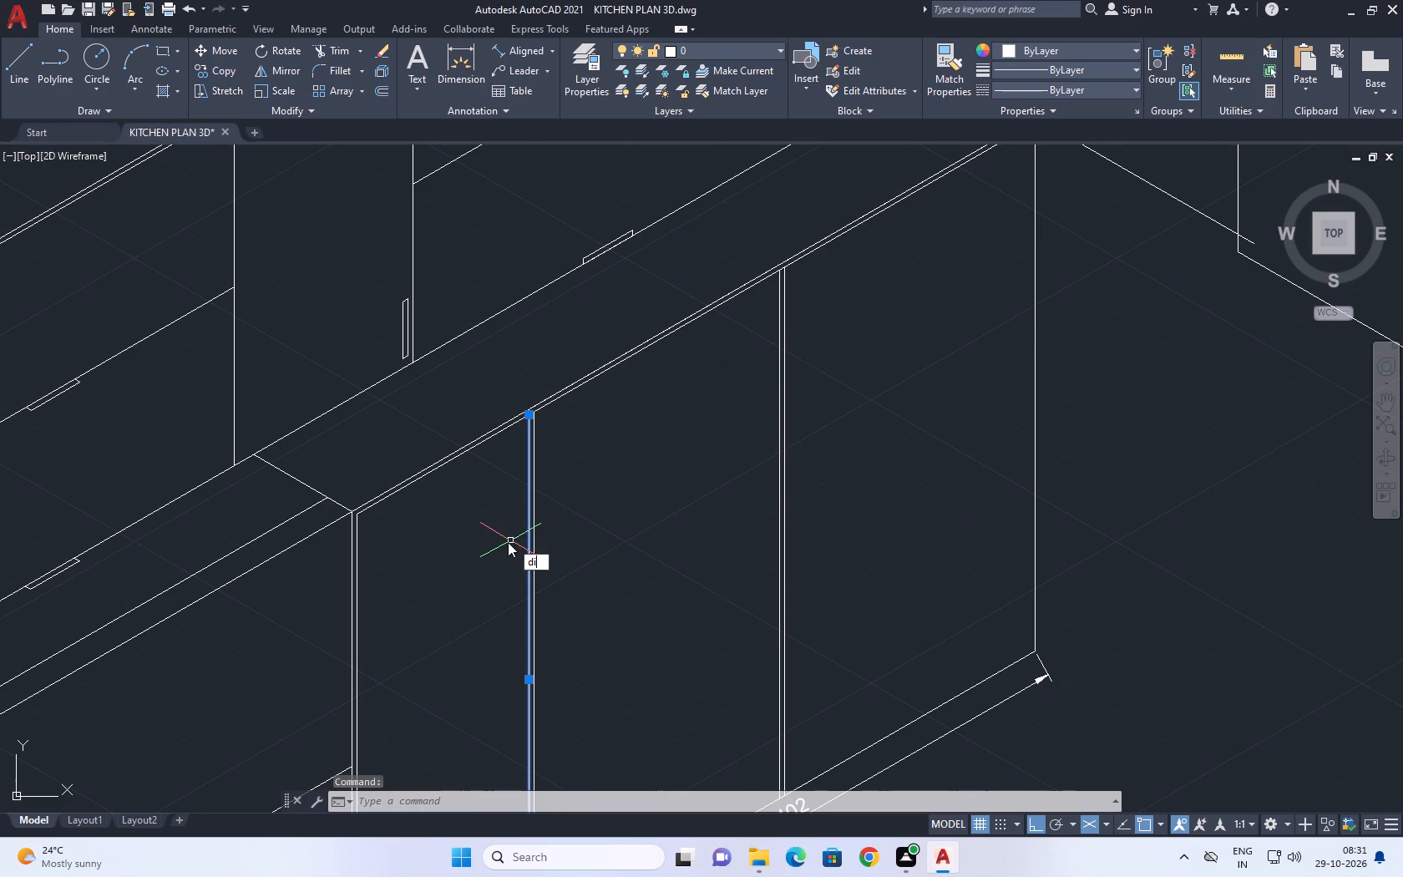
pyautogui.write('v')
pyautogui.press('space')
pyautogui.click(529, 536)
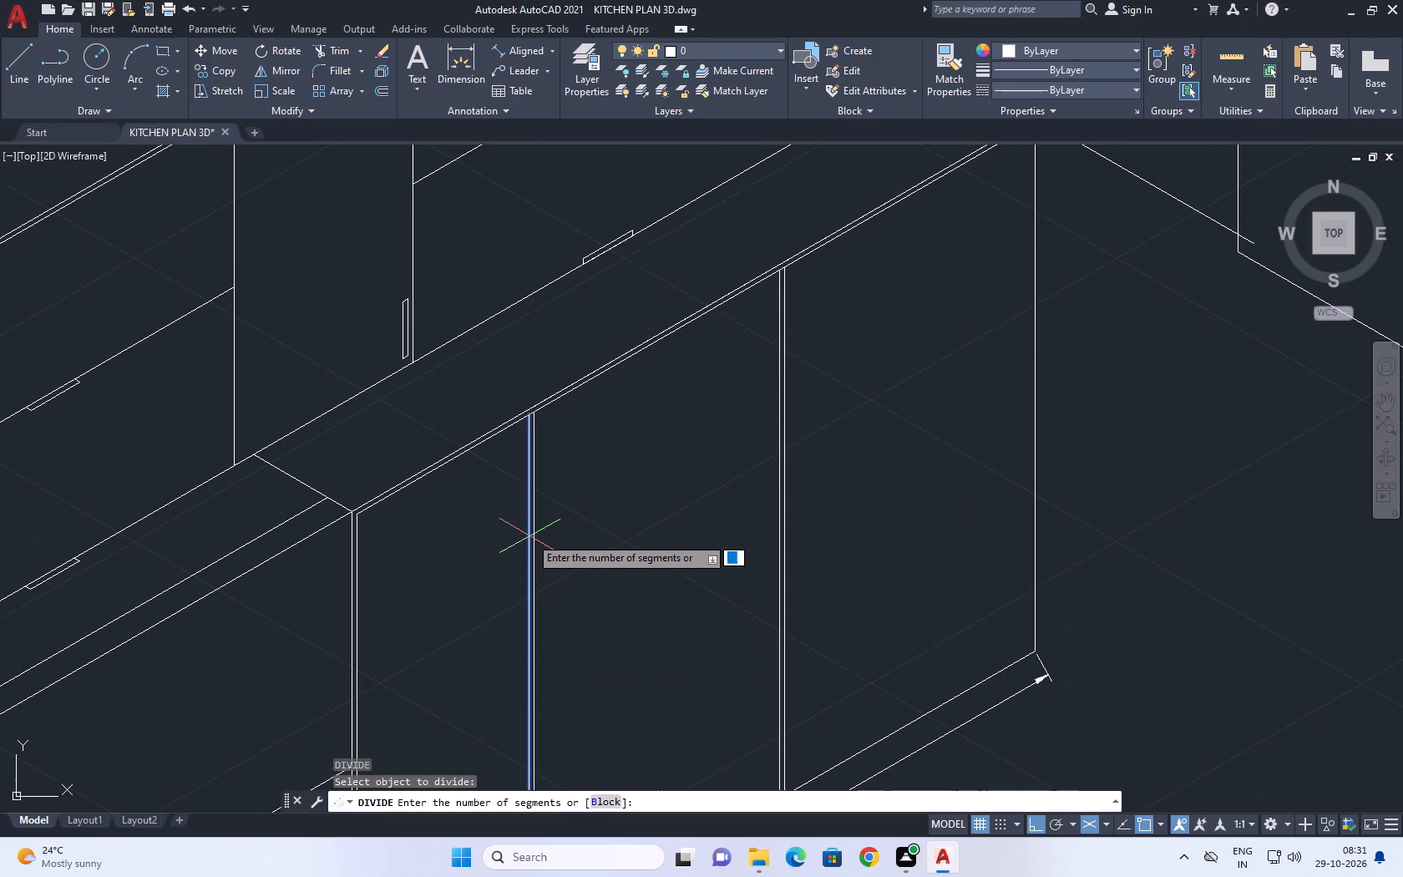
pyautogui.write('4')
pyautogui.press('space')
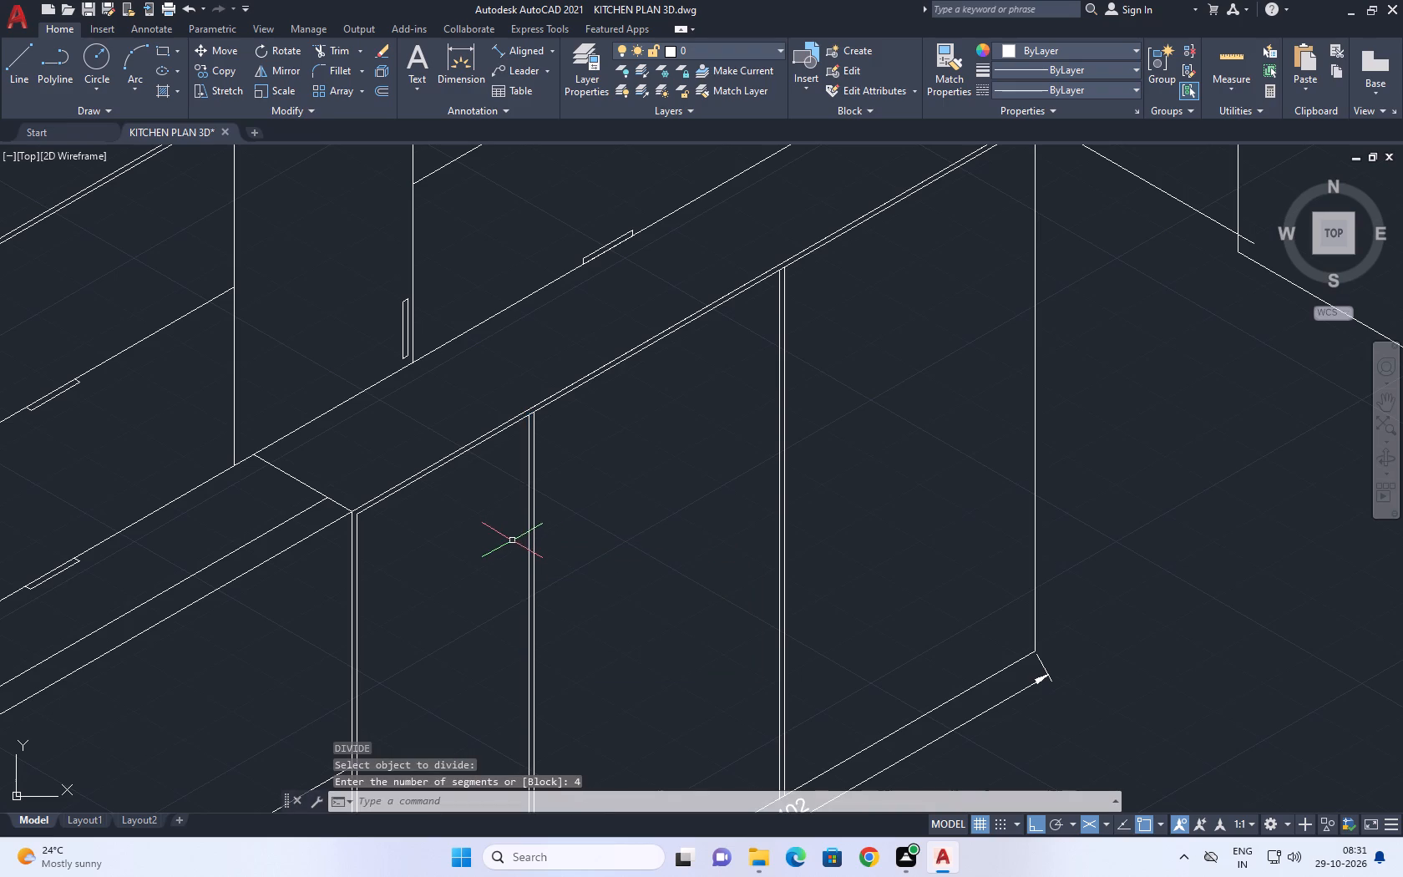
# Draw a sloping line from the uppermost division point across the 37-unit bay, extending past the opposite panel.
pyautogui.press('l')
pyautogui.press('space')
pyautogui.moveTo(499, 549); pyautogui.dragTo(593, 464, button='middle')
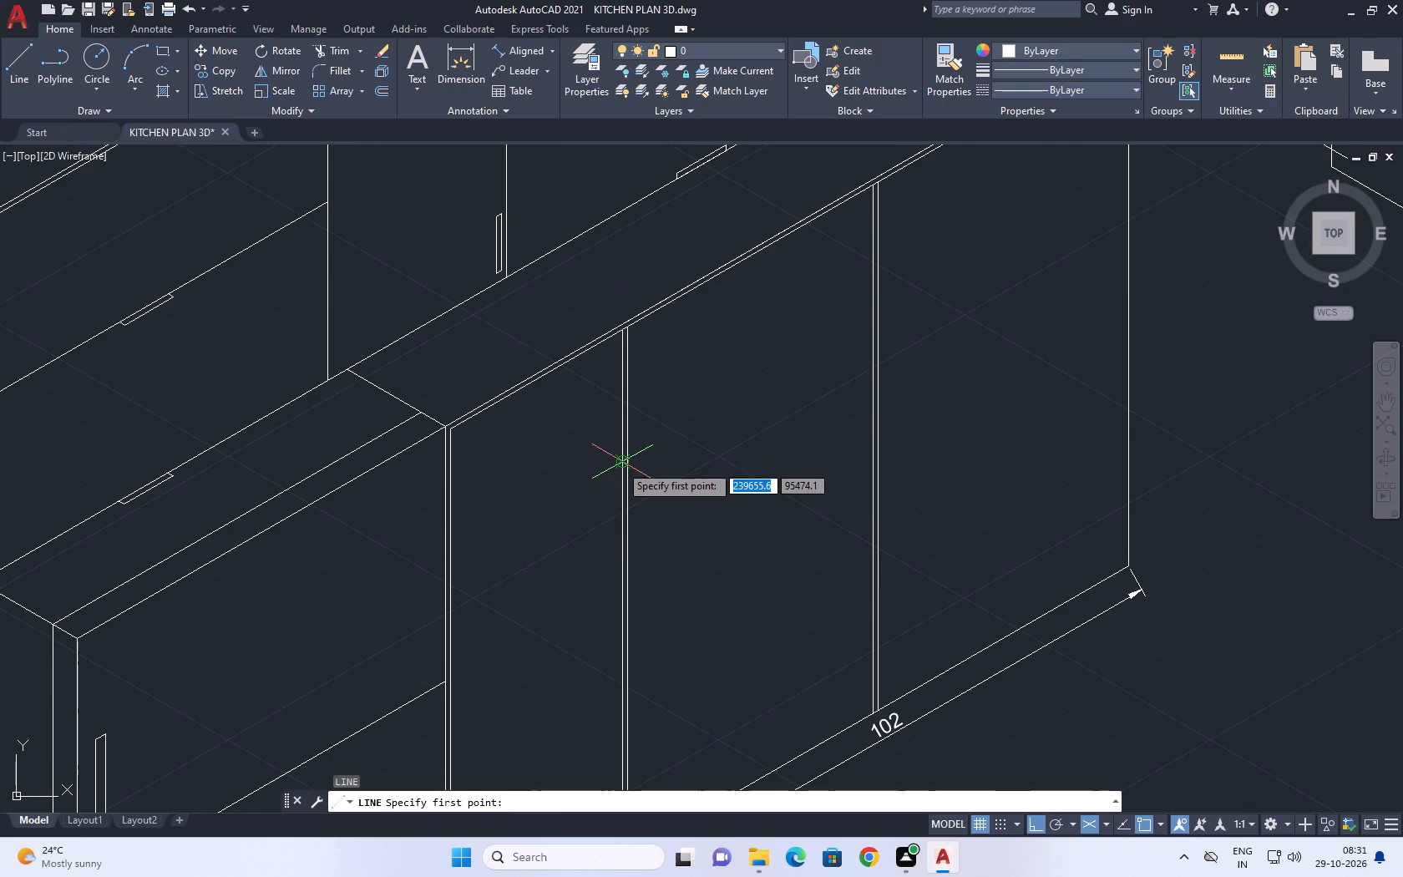
pyautogui.click(620, 464)
pyautogui.click(346, 578)
pyautogui.moveTo(390, 560); pyautogui.dragTo(350, 433, button='middle')
pyautogui.rightClick(350, 431)
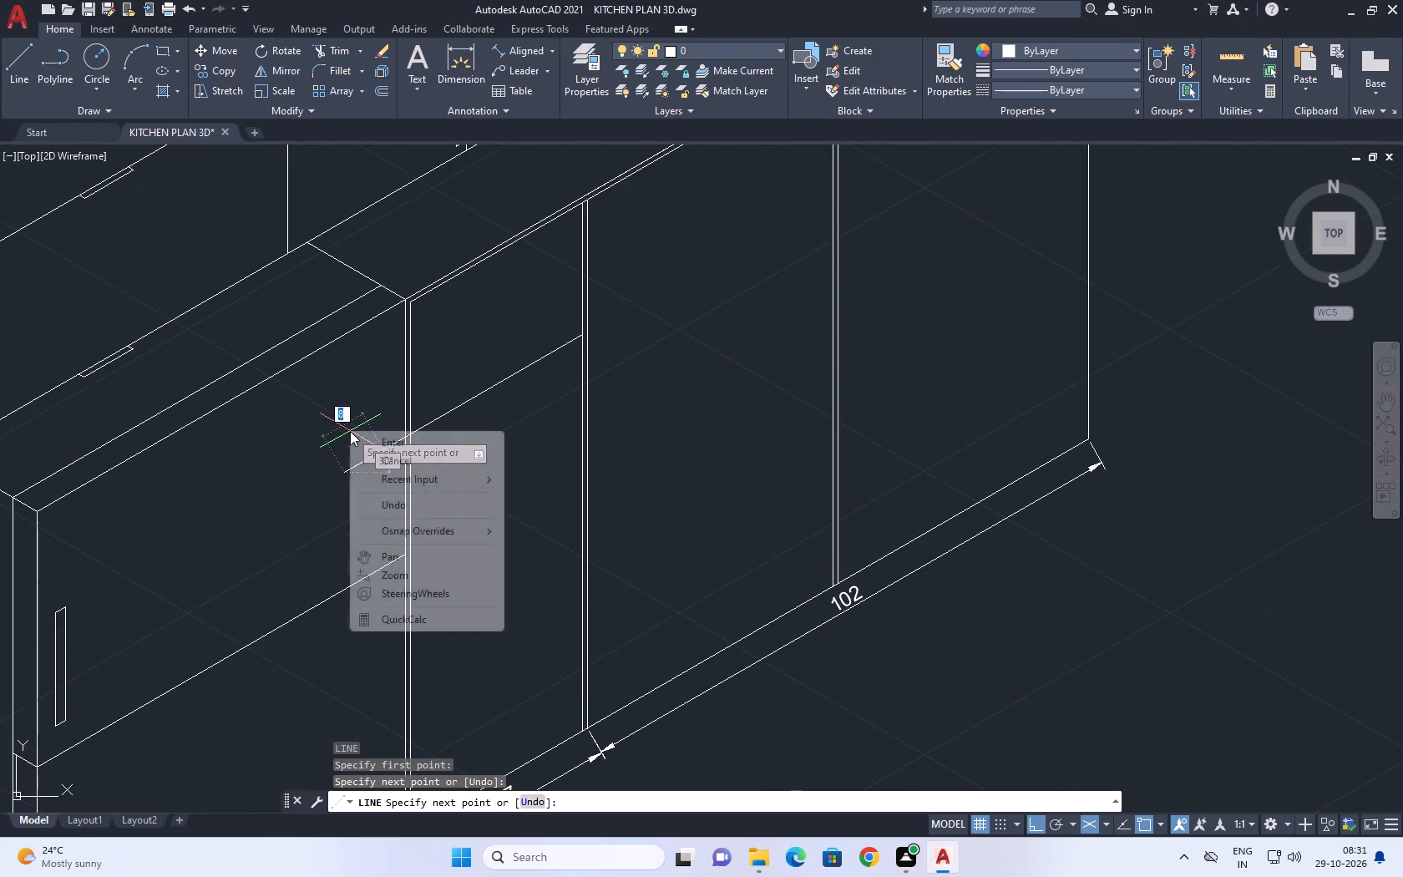
pyautogui.click(409, 461)
# Draw a parallel sloping line from the lowest division point across the 37-unit bay, just past the opposite panel.
pyautogui.rightClick(419, 458)
pyautogui.click(519, 472)
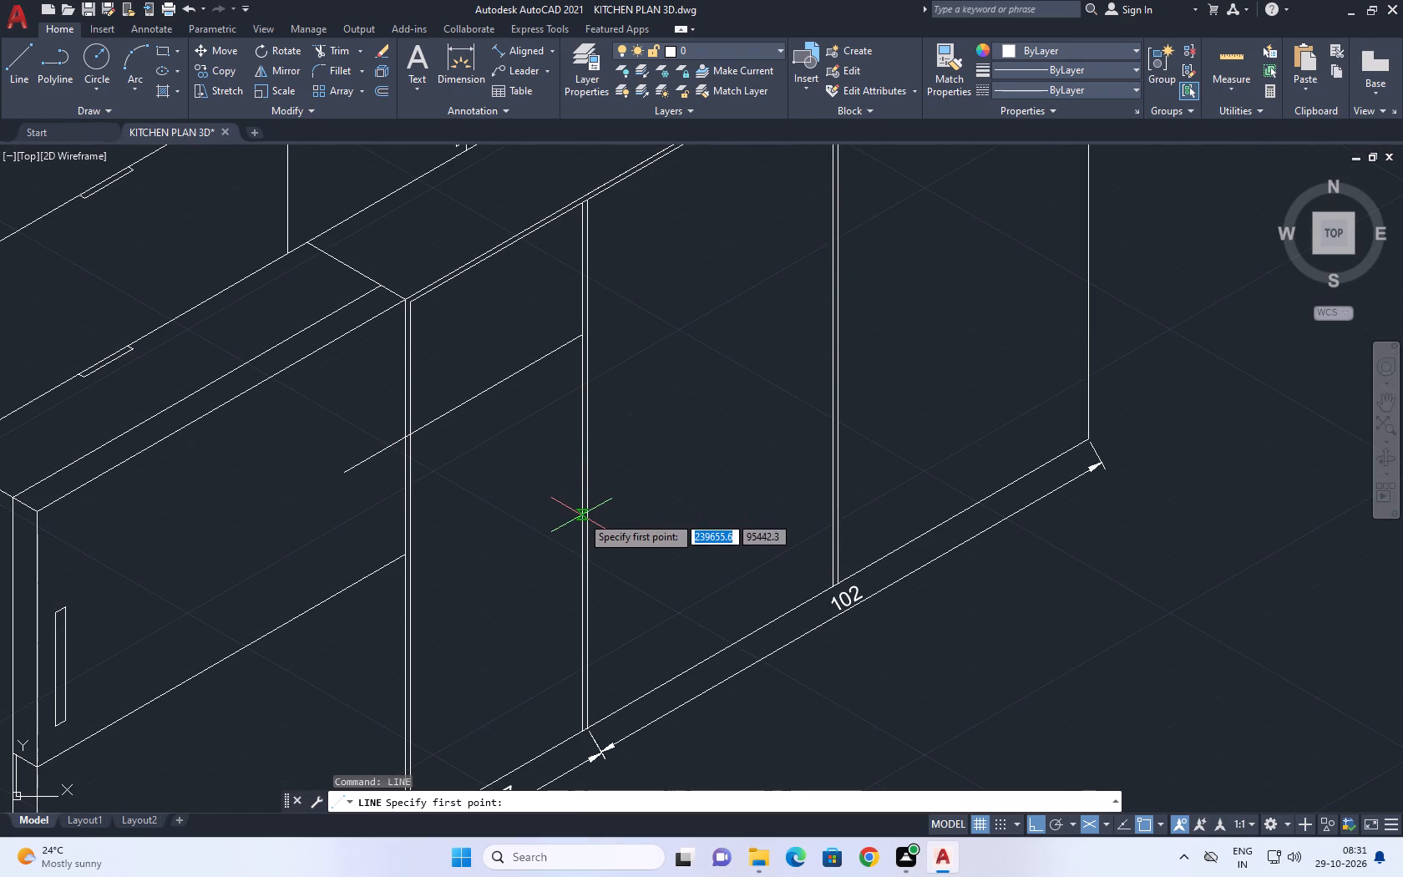
pyautogui.click(585, 600)
pyautogui.click(338, 683)
pyautogui.moveTo(342, 691); pyautogui.dragTo(362, 479, button='middle')
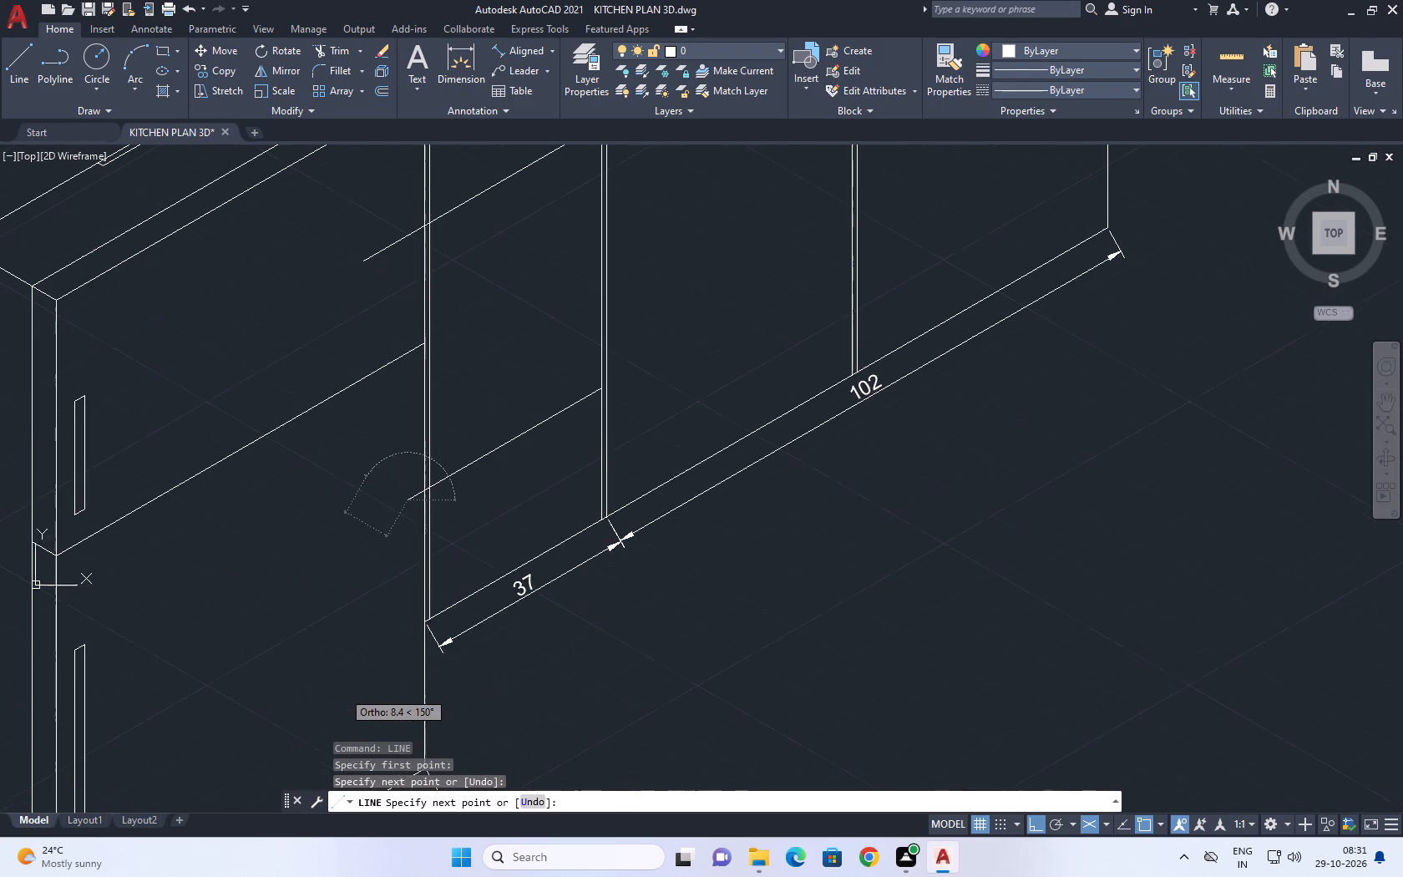
pyautogui.rightClick(372, 470)
pyautogui.click(409, 510)
pyautogui.click(418, 502)
# Draw a sloping line from the middle division point across the 37-unit bay, parallel to the other two and past the opposite panel.
pyautogui.moveTo(419, 477); pyautogui.dragTo(421, 553, button='middle')
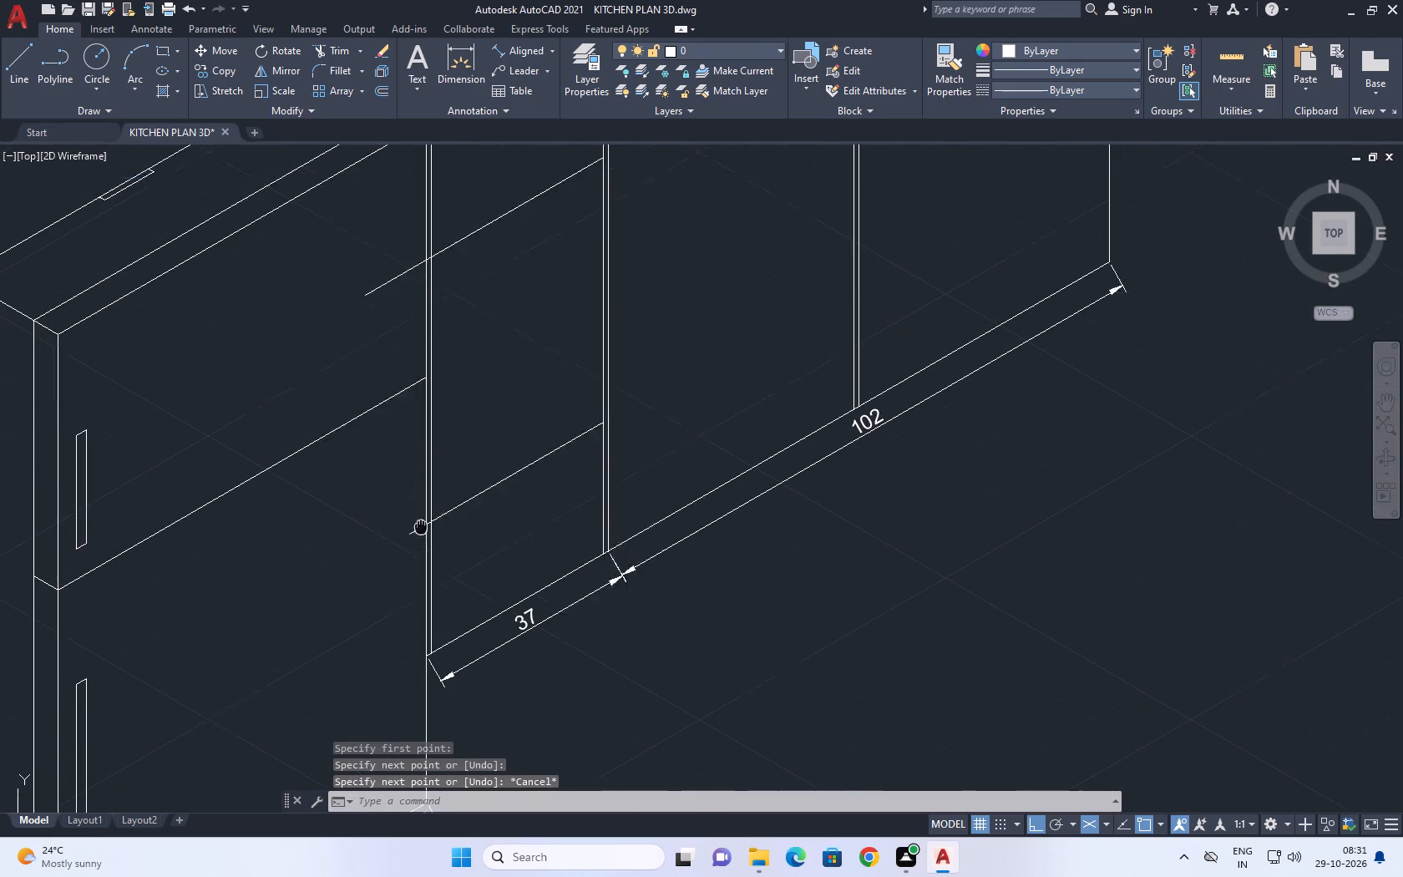
pyautogui.moveTo(421, 553); pyautogui.dragTo(421, 605, button='middle')
pyautogui.rightClick(486, 476)
pyautogui.click(580, 487)
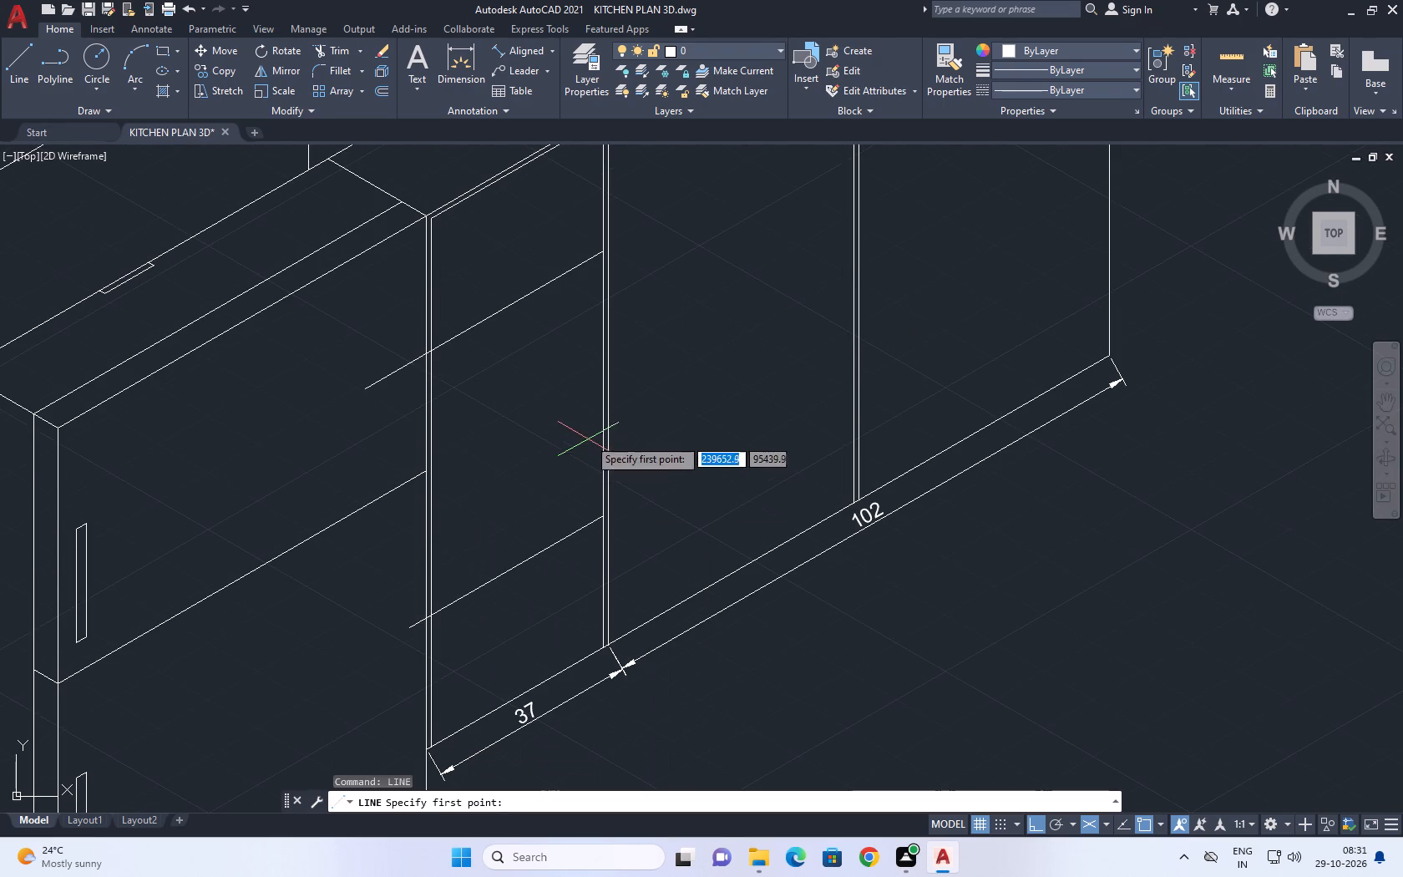
pyautogui.click(602, 383)
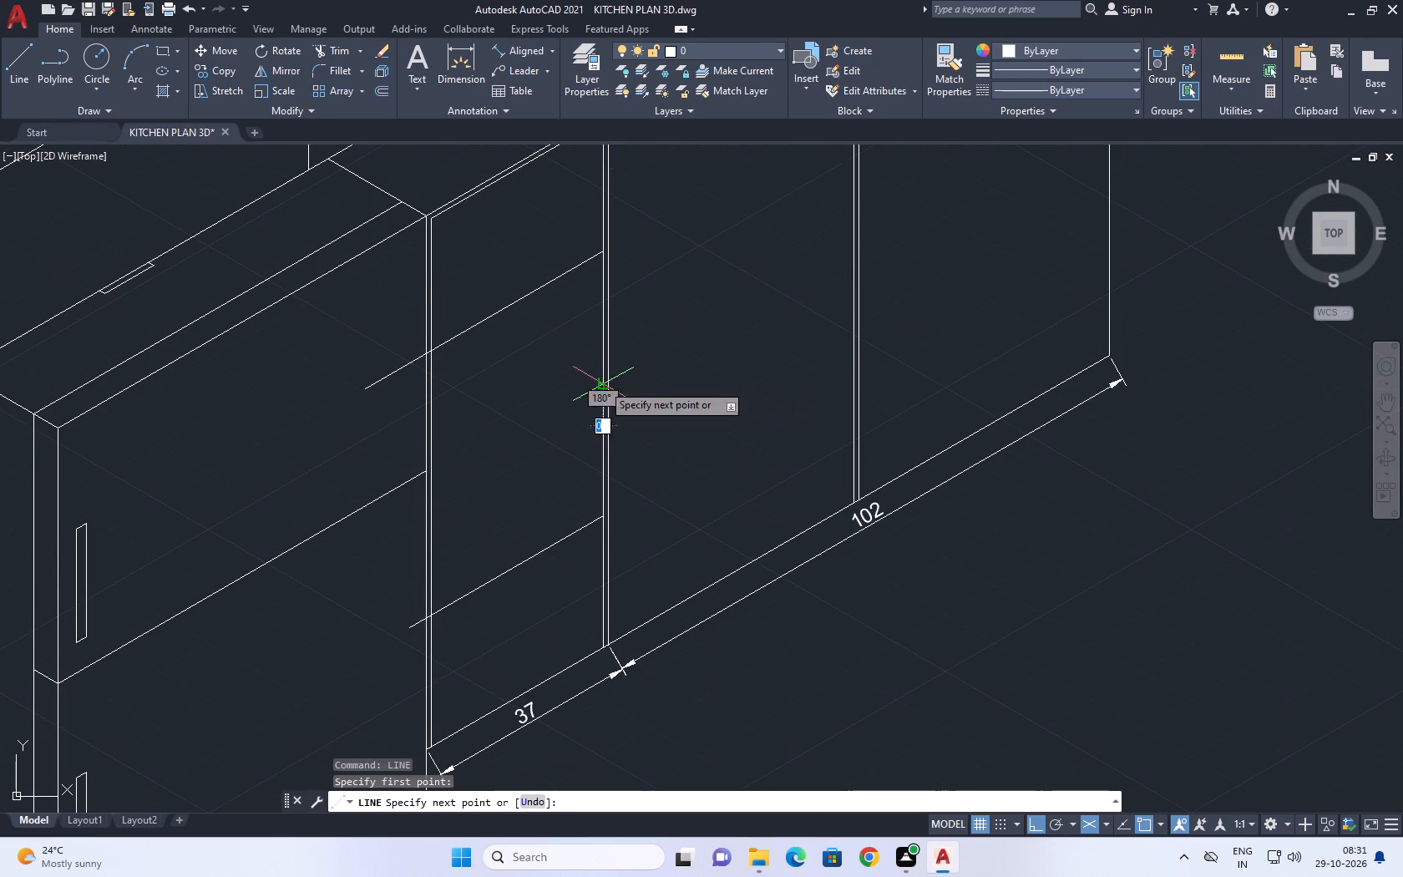
pyautogui.click(282, 564)
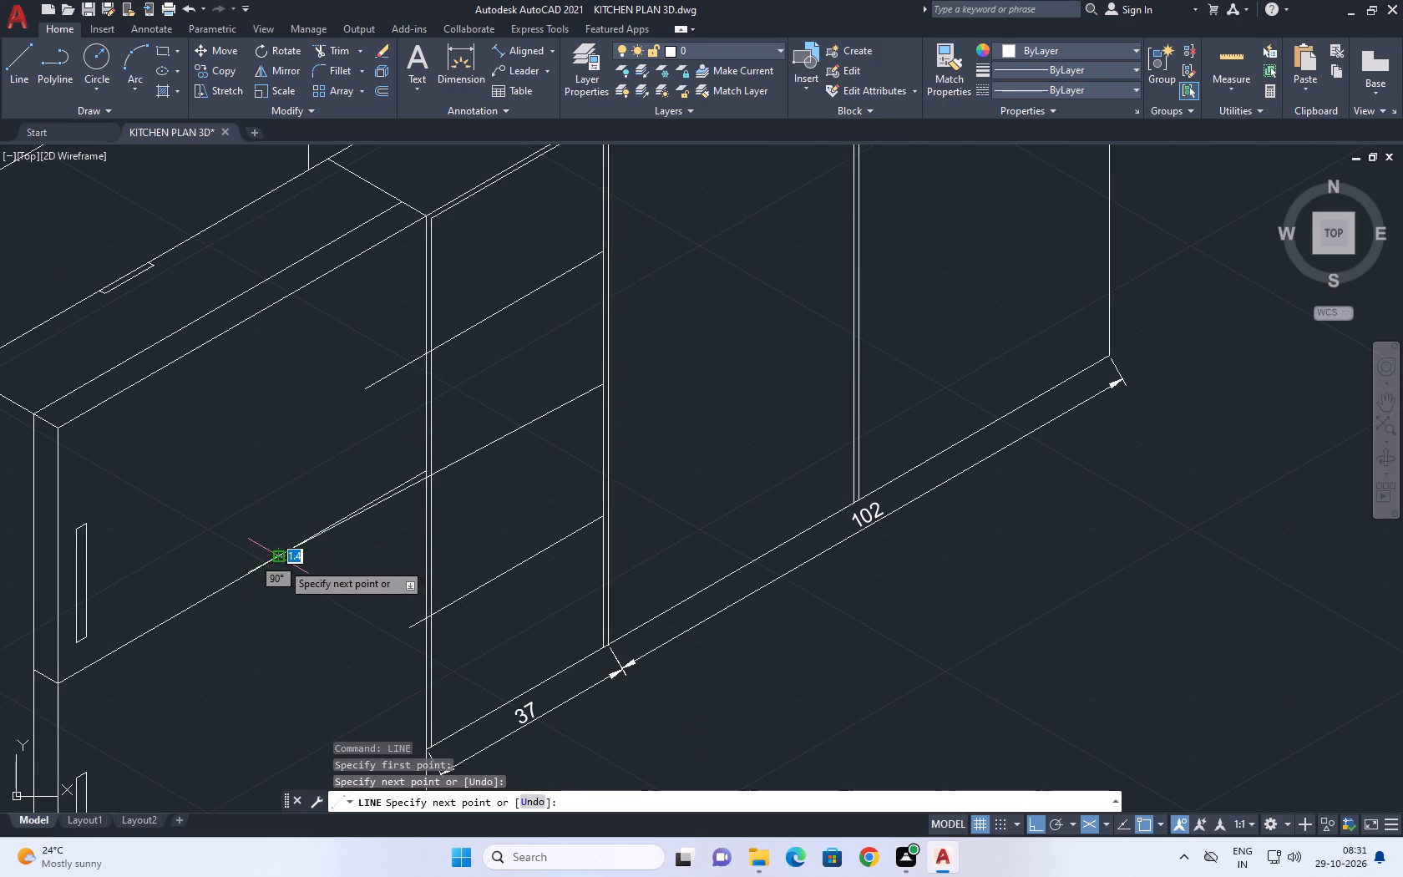
pyautogui.hotkey('ctrl', 'z')
pyautogui.click(294, 566)
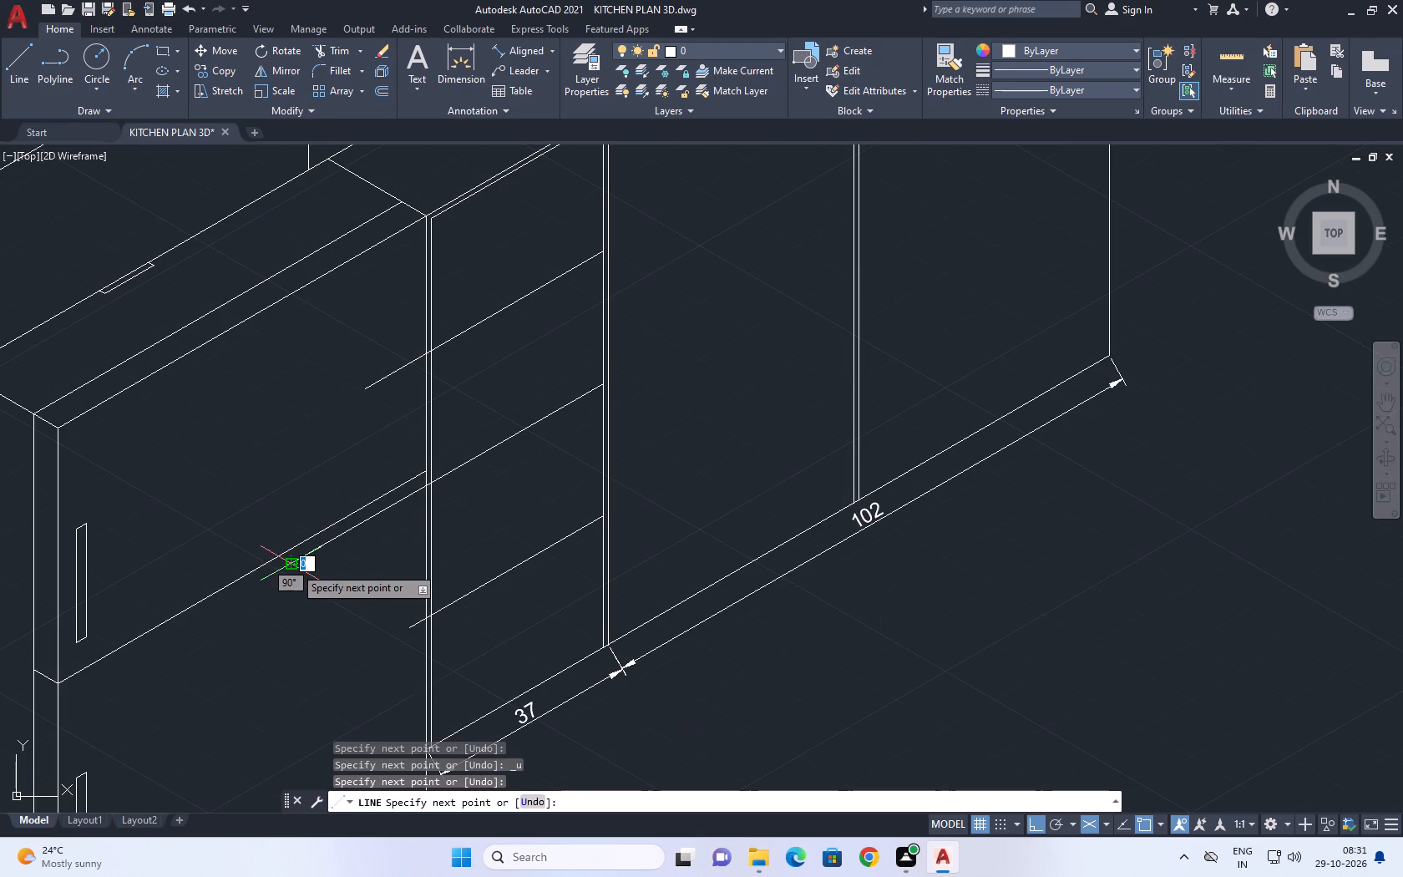
pyautogui.rightClick(294, 566)
pyautogui.click(353, 587)
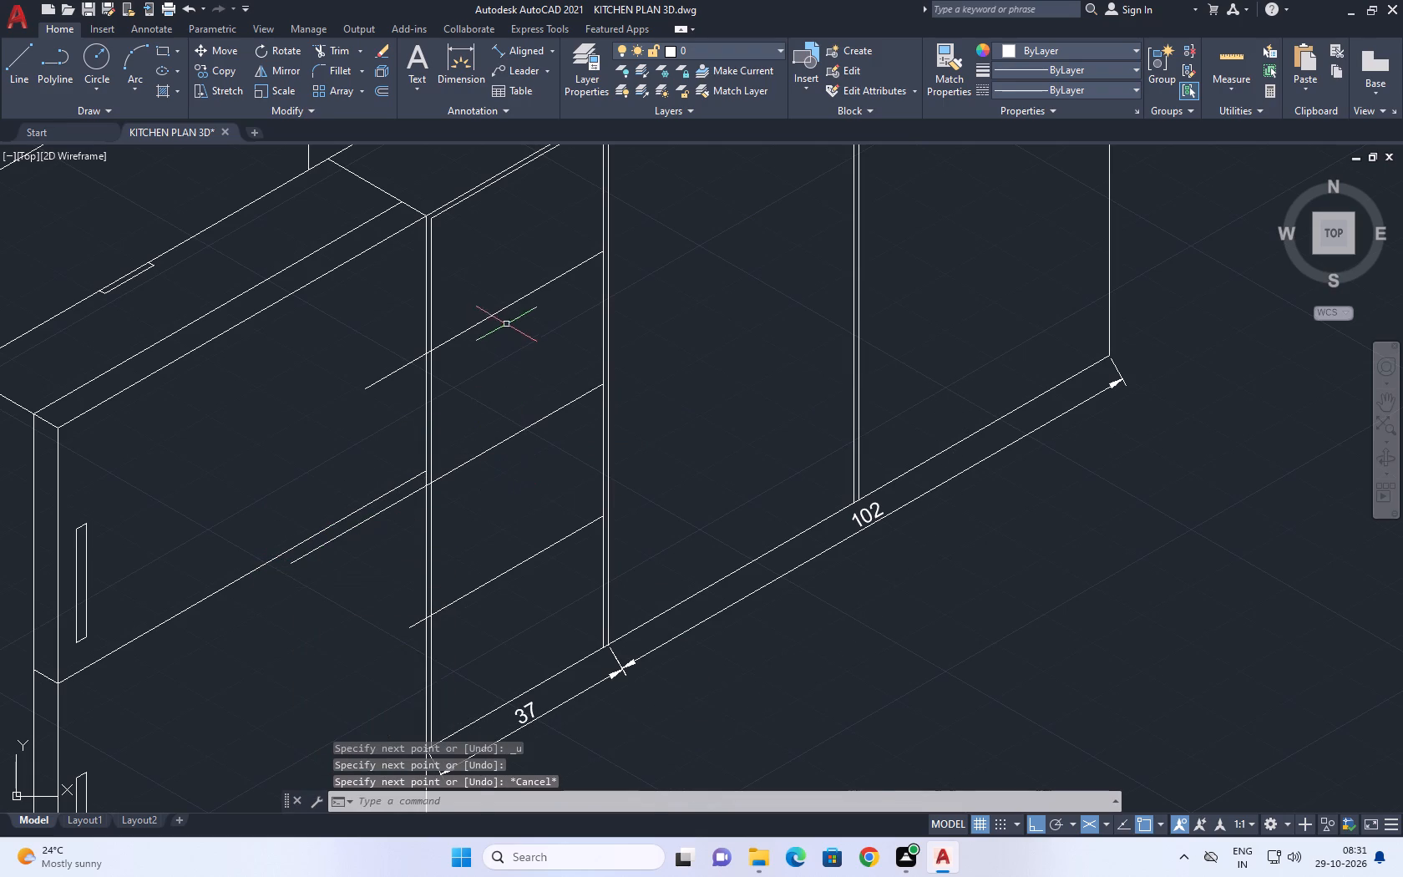
# Copy the uppermost shelf line 0.5 units up and 0.5 units down in the left isoplane.
pyautogui.moveTo(505, 323); pyautogui.dragTo(499, 315)
pyautogui.click(480, 276)
pyautogui.moveTo(478, 272); pyautogui.dragTo(495, 368, button='middle')
pyautogui.press('c')
pyautogui.write('o')
pyautogui.press('space')
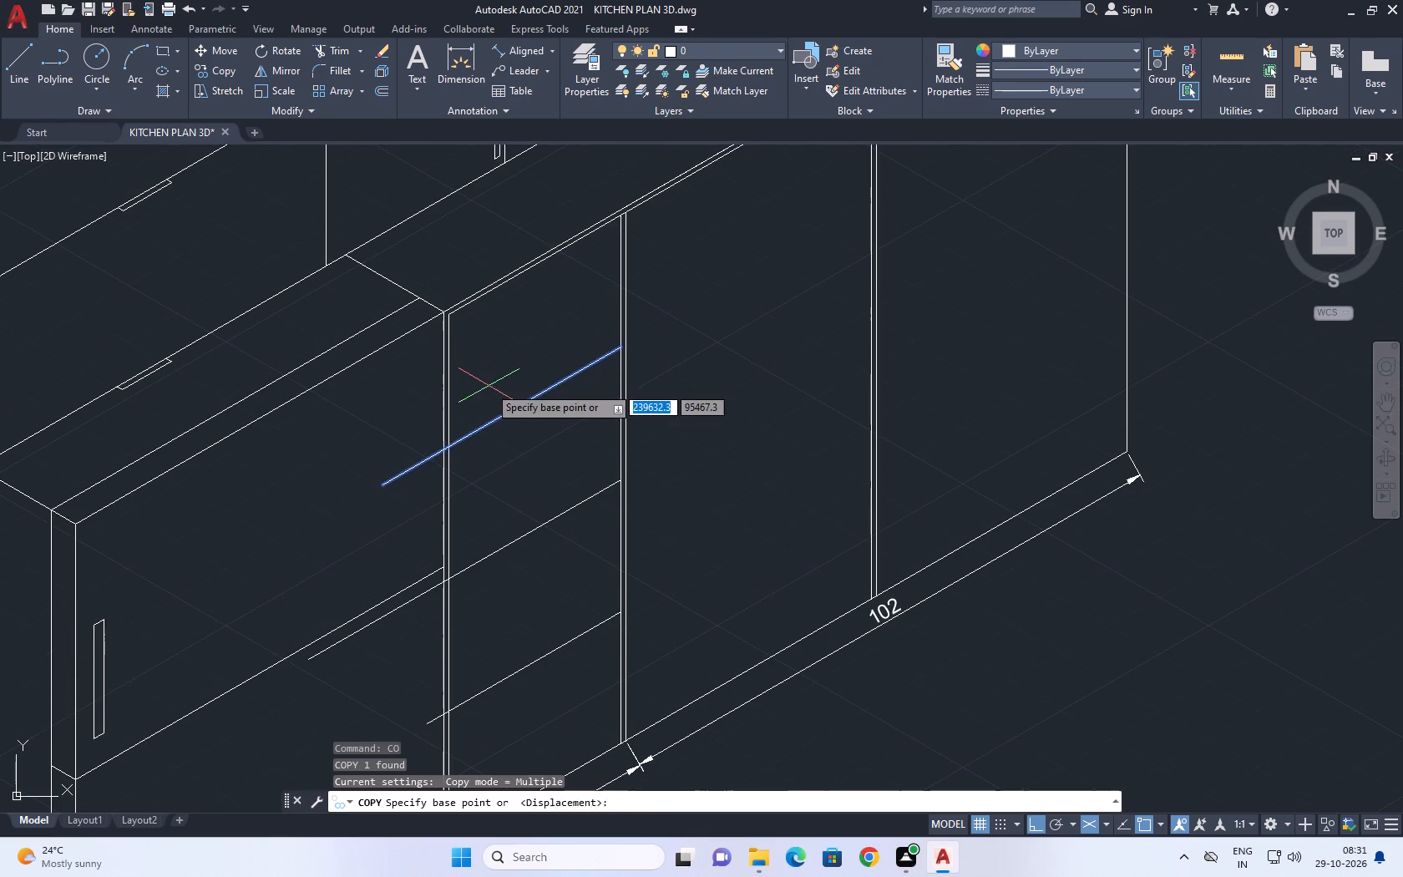
pyautogui.click(486, 413)
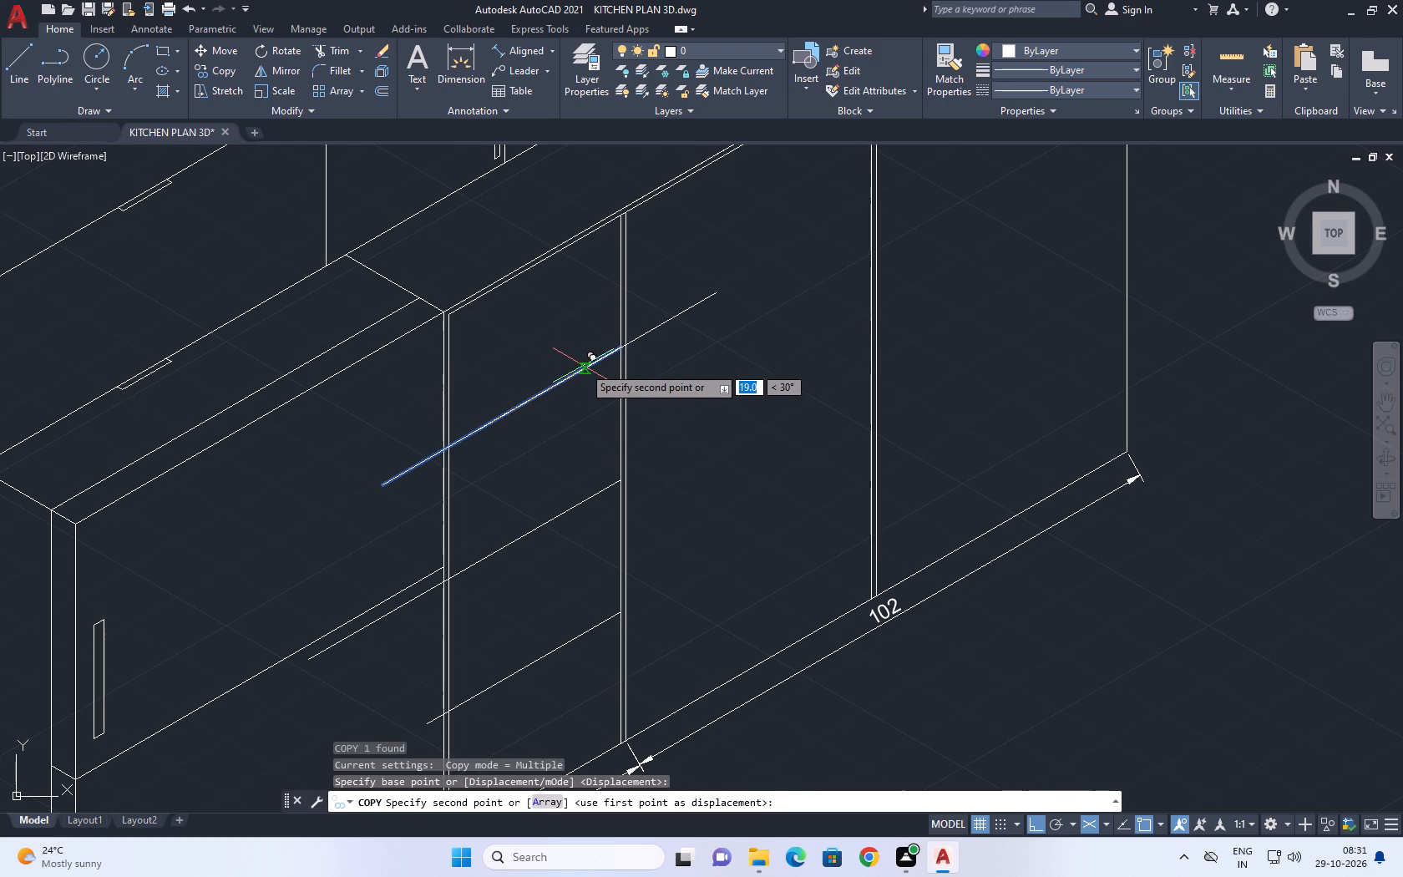
pyautogui.press('F5')
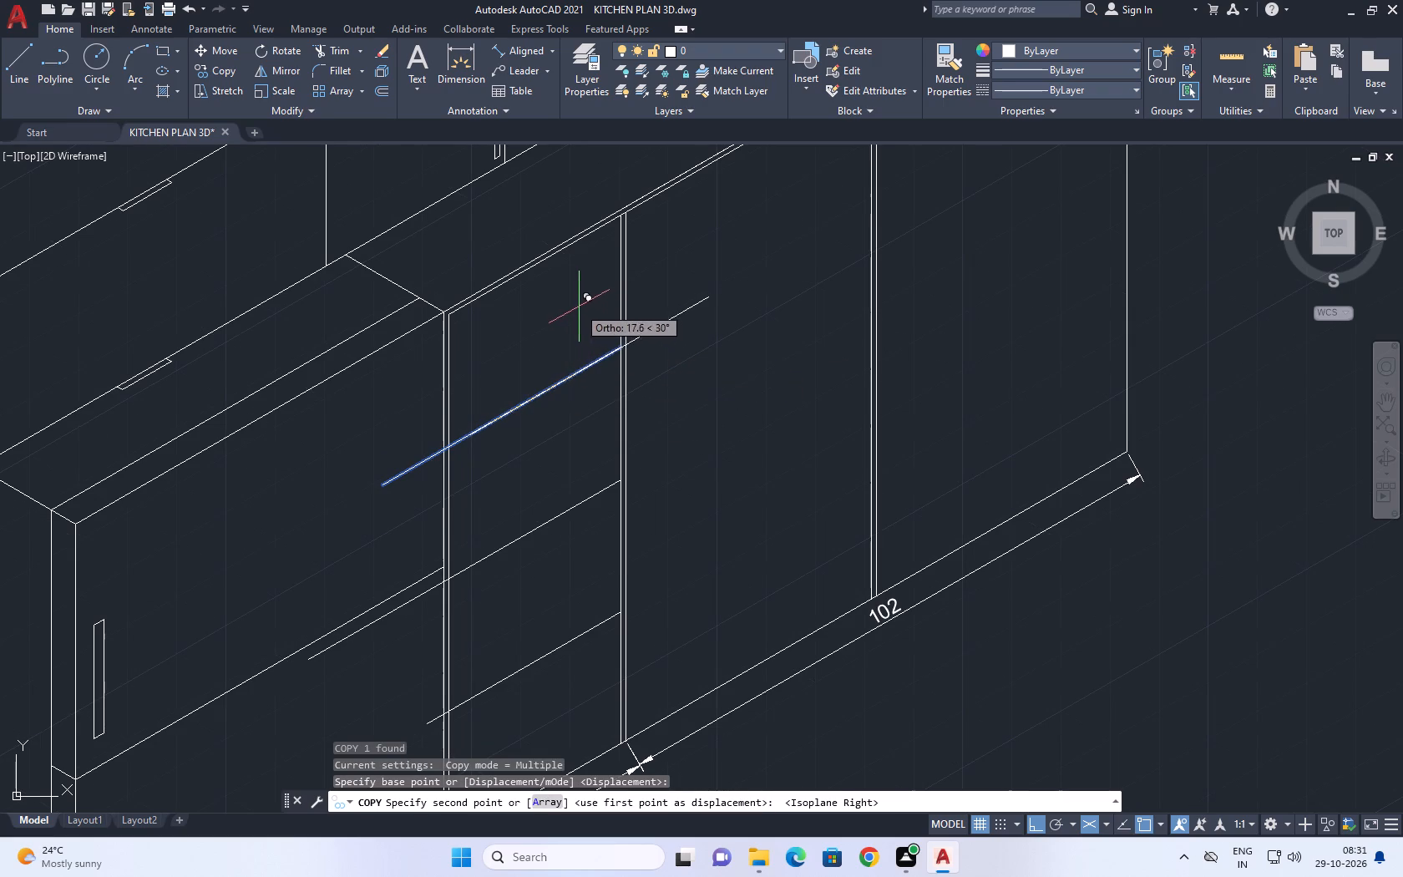
pyautogui.press('F5')
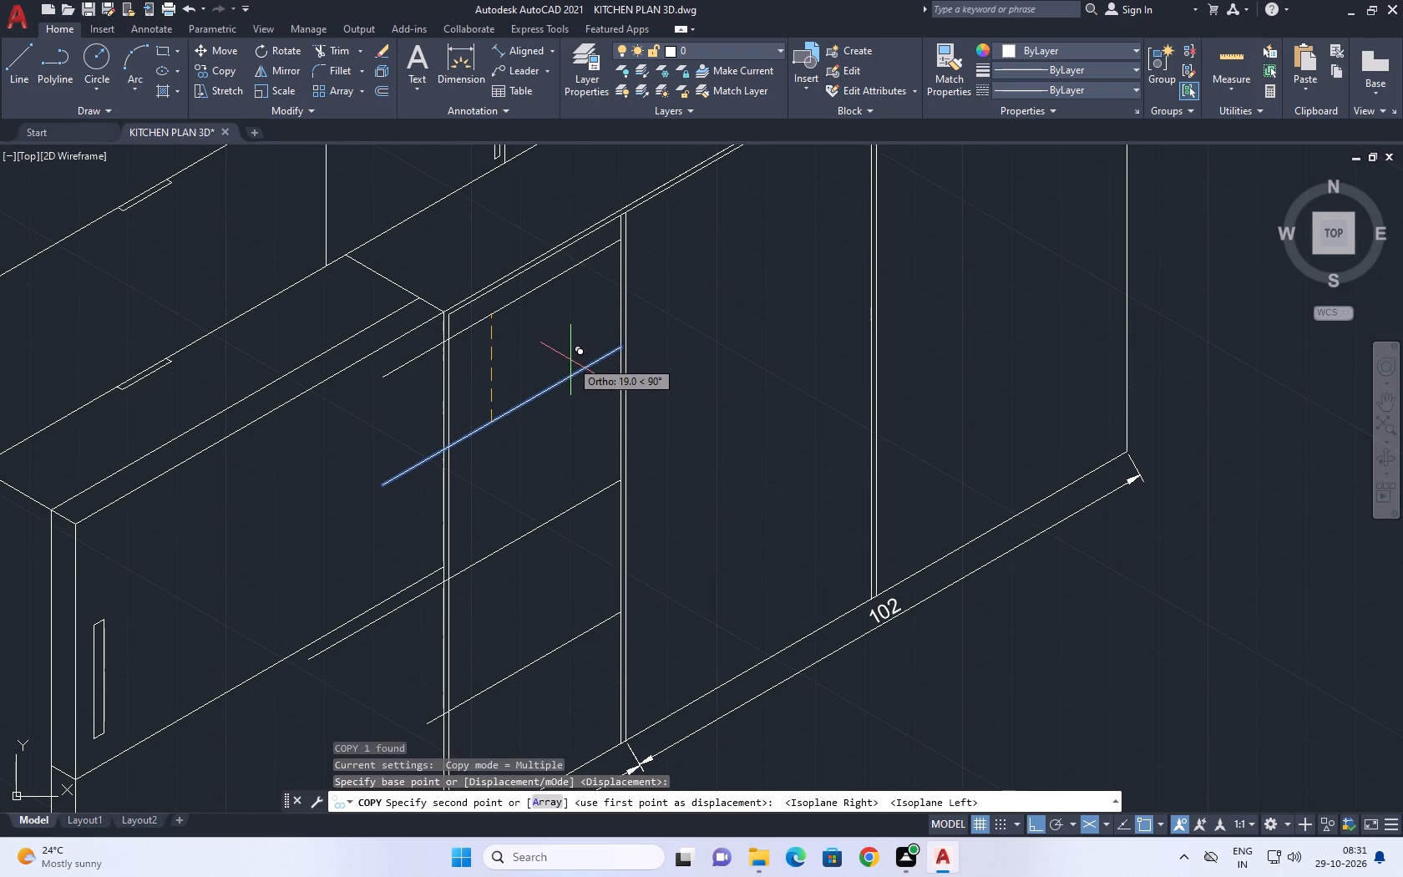
pyautogui.write('0.5')
pyautogui.press('Return')
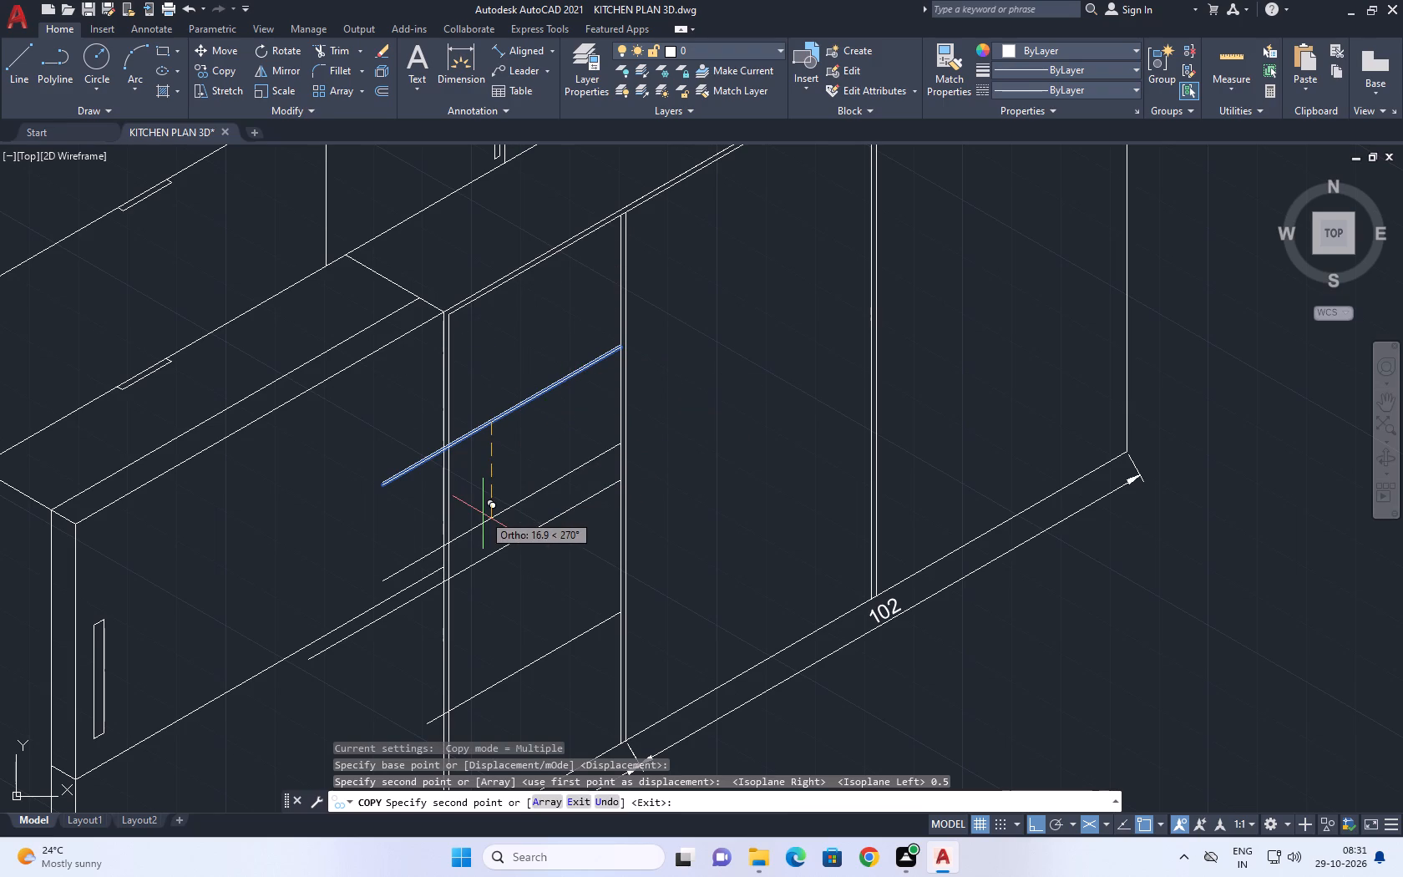
pyautogui.write('0.5')
pyautogui.press('Return')
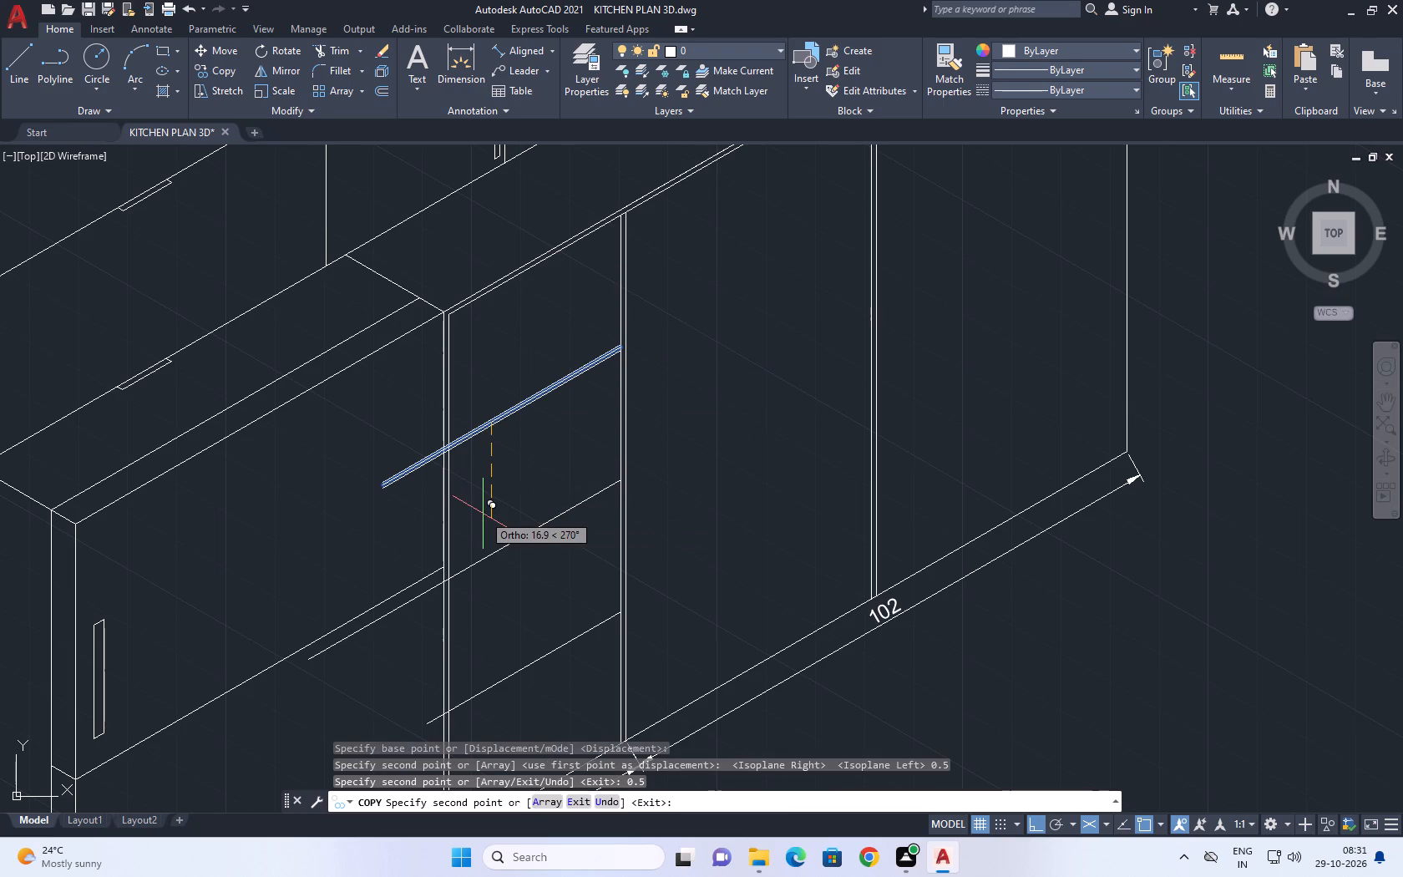
pyautogui.press('space')
# Erase the original center line between the two copies of the uppermost shelf line.
pyautogui.scroll(3, 490, 439)
pyautogui.click(453, 393)
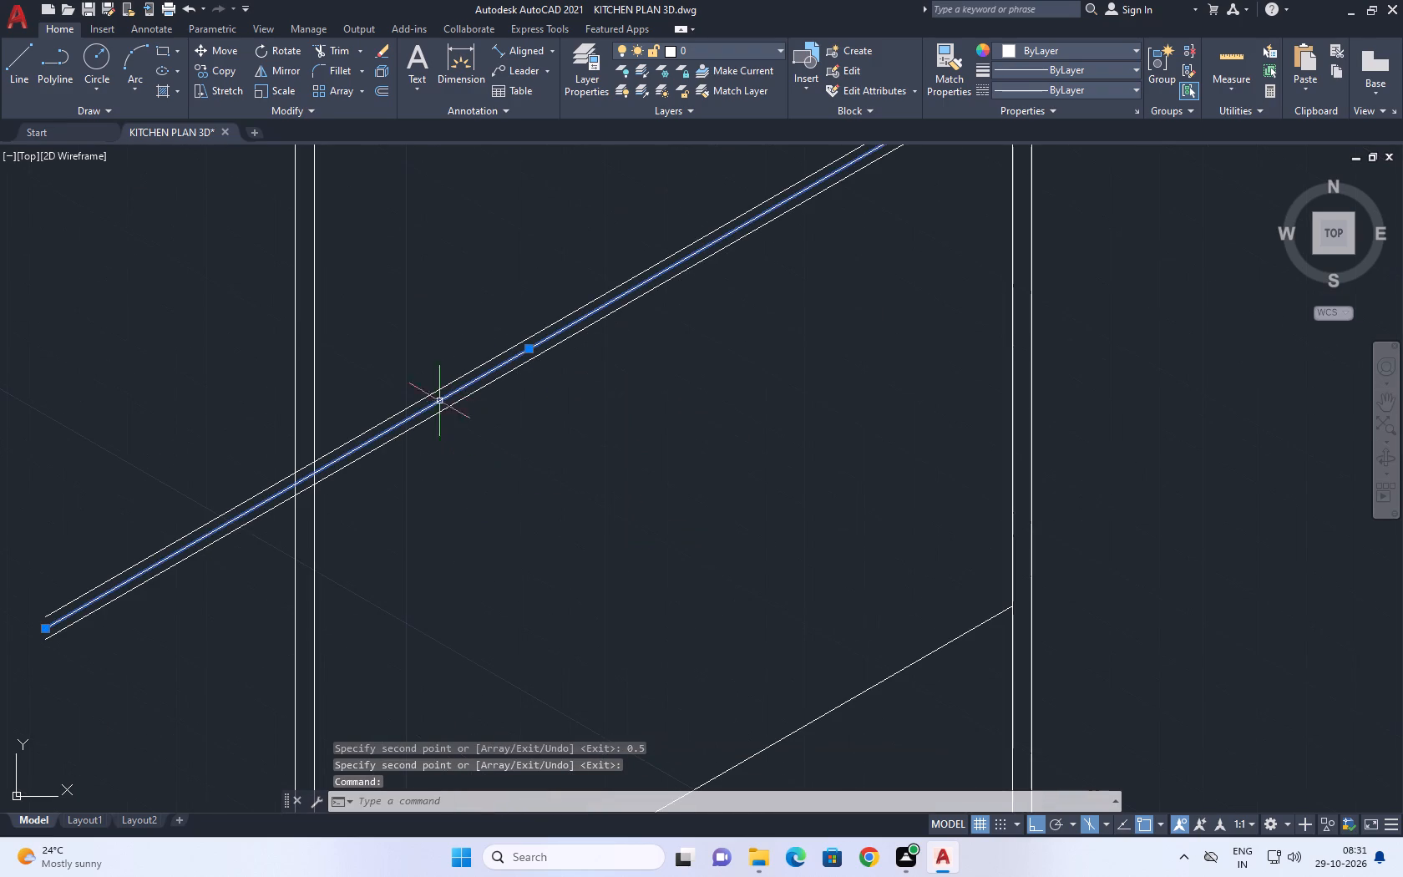
pyautogui.press('Delete')
# Trim both uppermost shelf lines back to the panel's inner vertical edge in the 37-unit bay.
pyautogui.moveTo(271, 505); pyautogui.dragTo(351, 636, button='middle')
pyautogui.scroll(-1, 351, 636)
pyautogui.write('tr')
pyautogui.press('space')
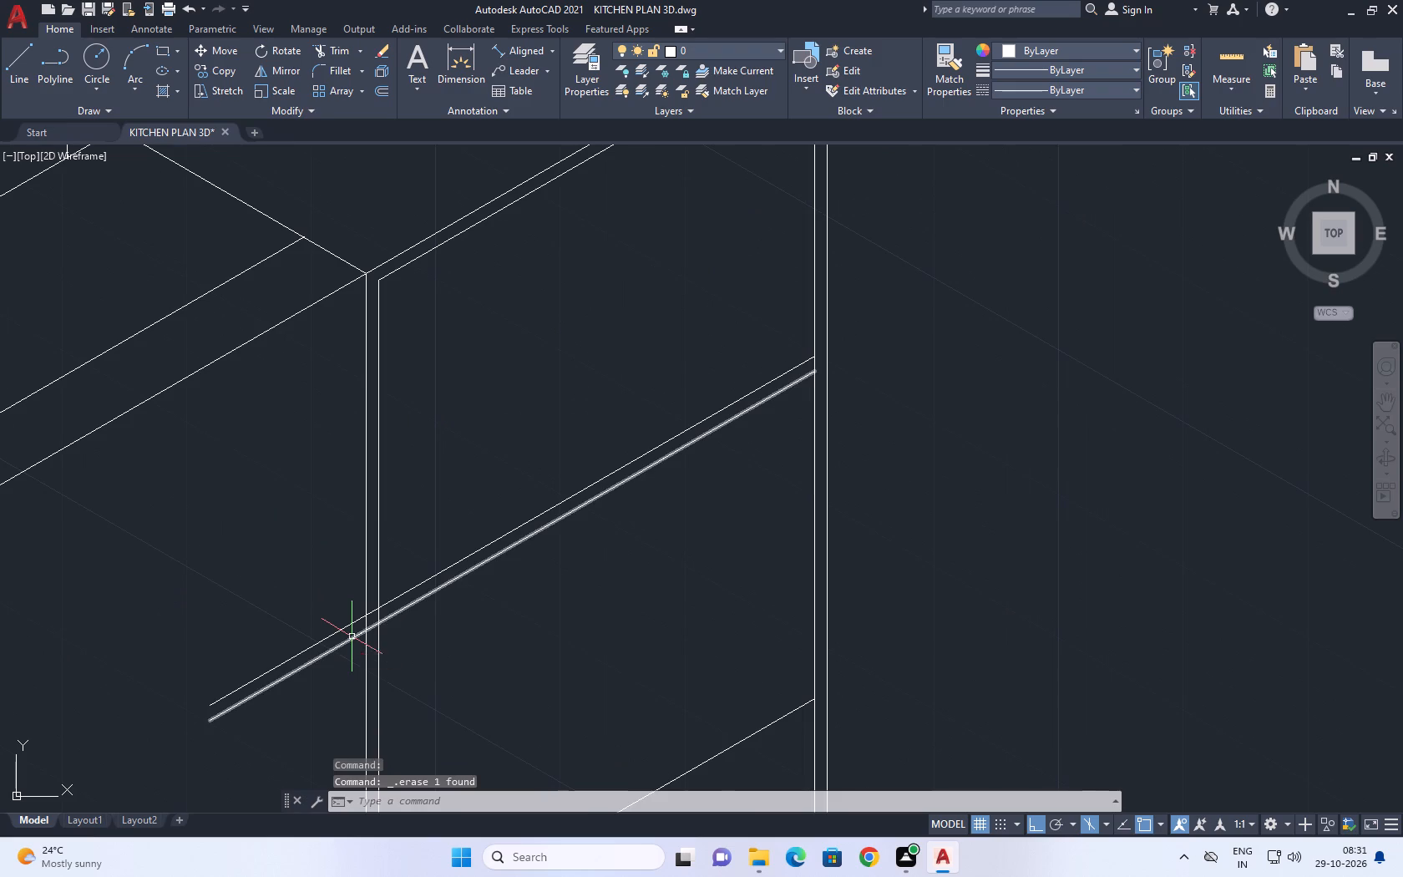
pyautogui.moveTo(319, 575); pyautogui.dragTo(319, 638)
pyautogui.click(312, 685)
pyautogui.moveTo(307, 581); pyautogui.dragTo(307, 569)
pyautogui.scroll(3, 377, 630)
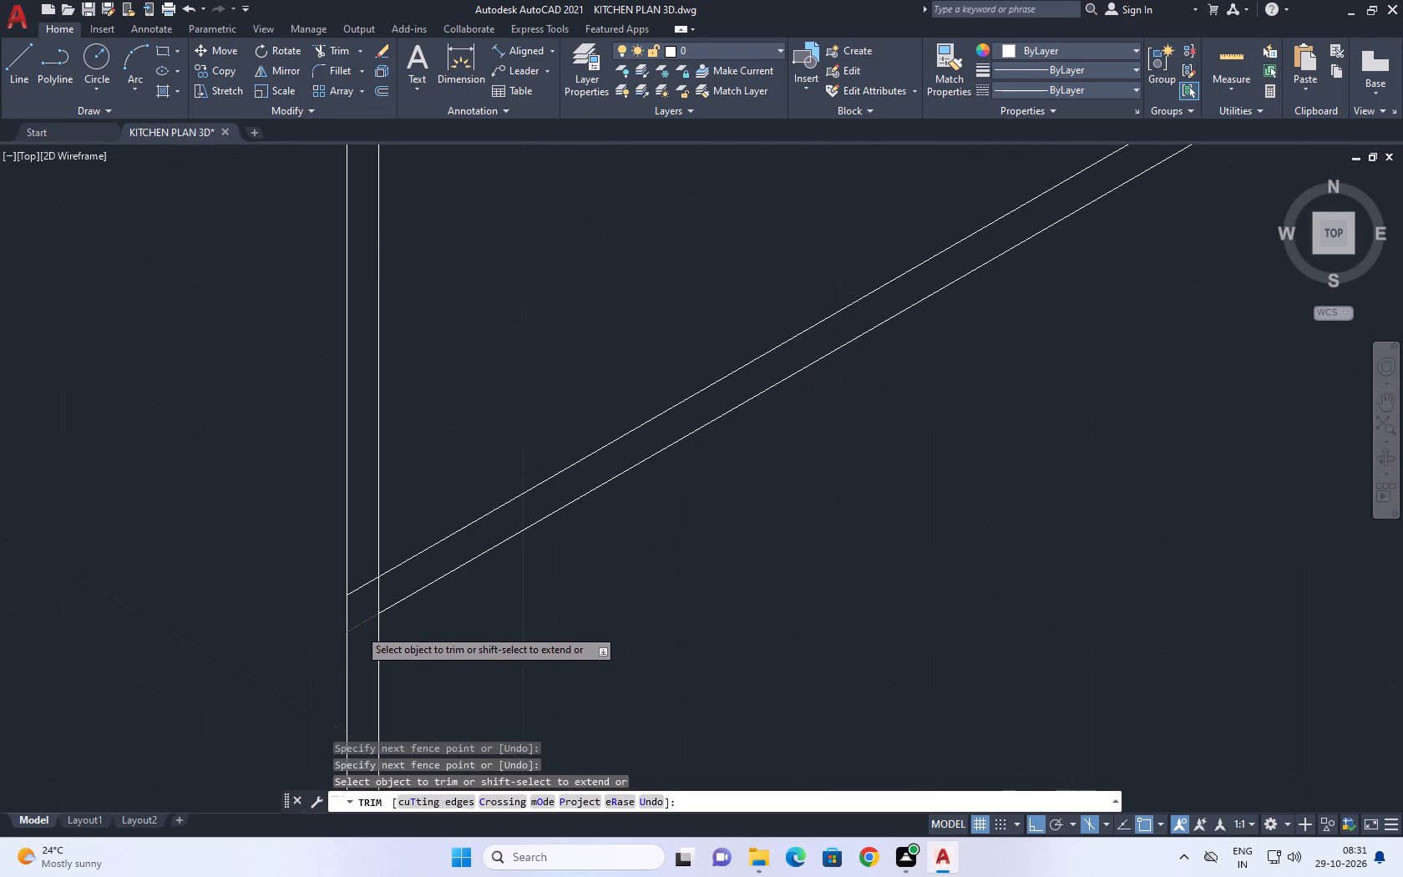
pyautogui.click(362, 635)
pyautogui.click(363, 551)
pyautogui.scroll(-6, 457, 542)
pyautogui.press('space')
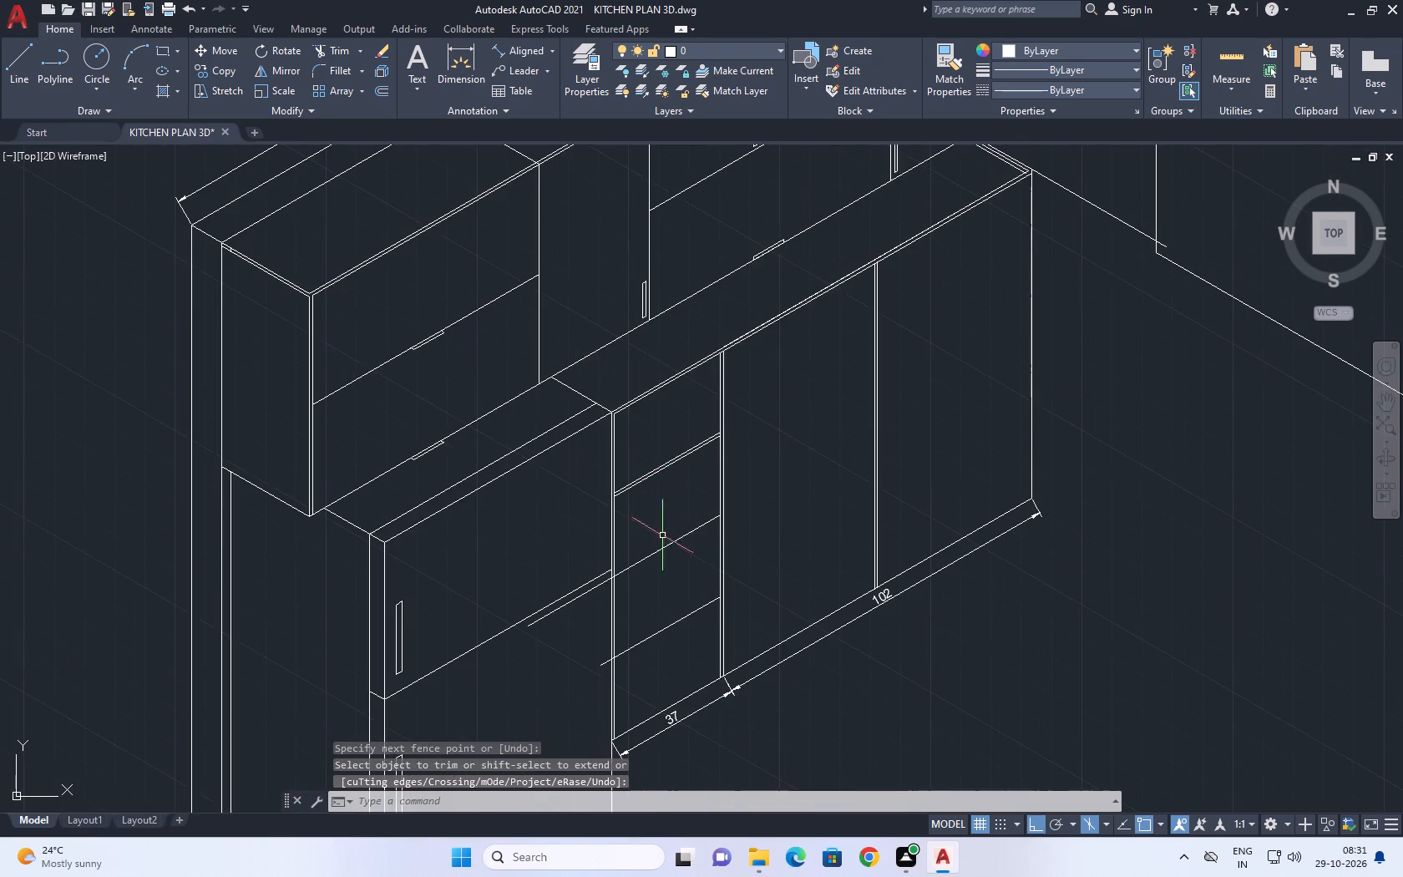
# Copy the middle shelf line in the 37-unit bay 0.5 units up and 0.5 units down.
pyautogui.scroll(2, 655, 565)
pyautogui.click(657, 556)
pyautogui.click(629, 504)
pyautogui.press('c')
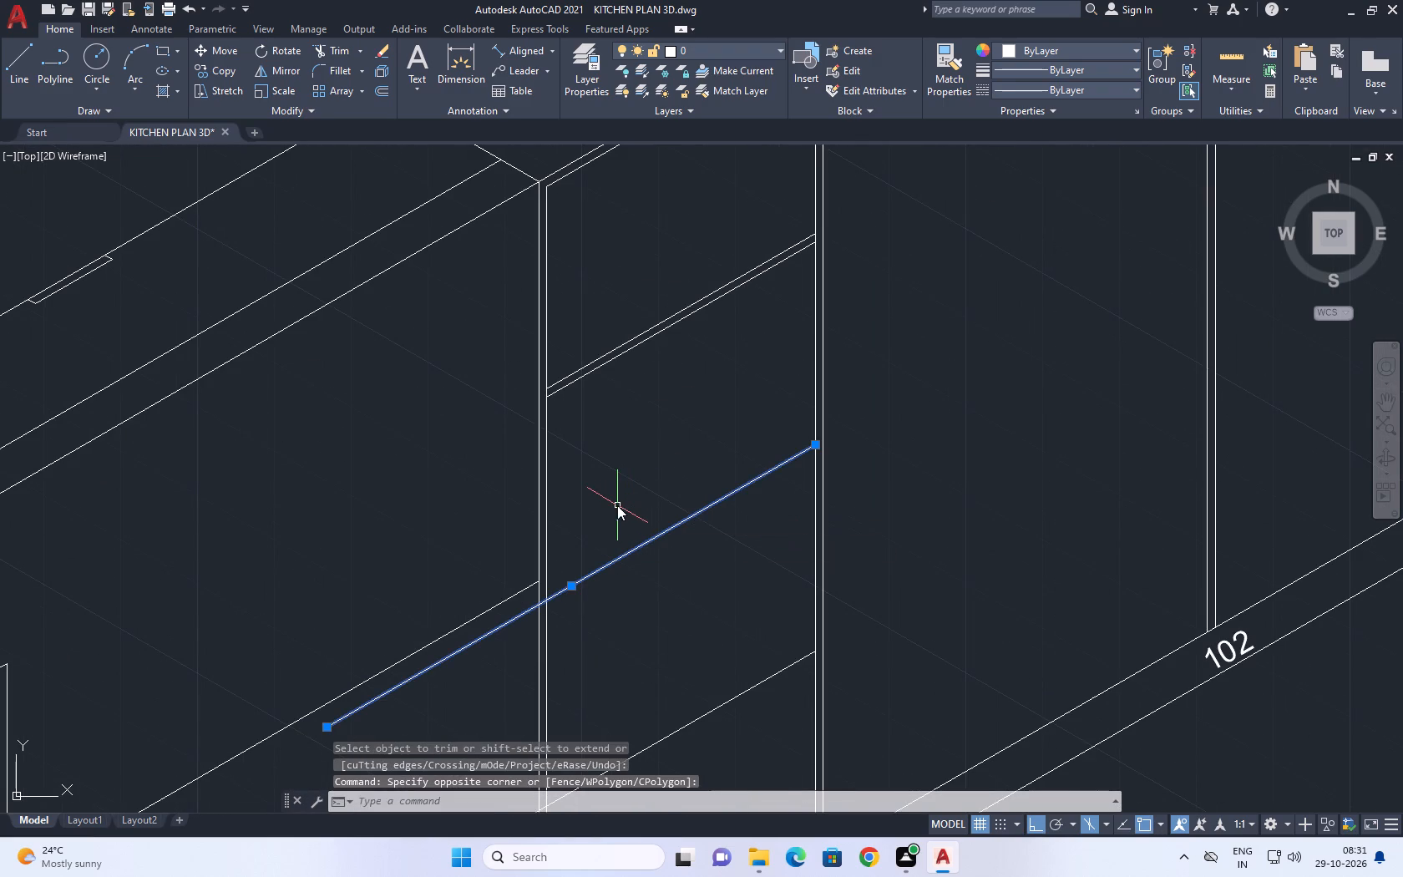
pyautogui.write('o')
pyautogui.press('space')
pyautogui.click(612, 530)
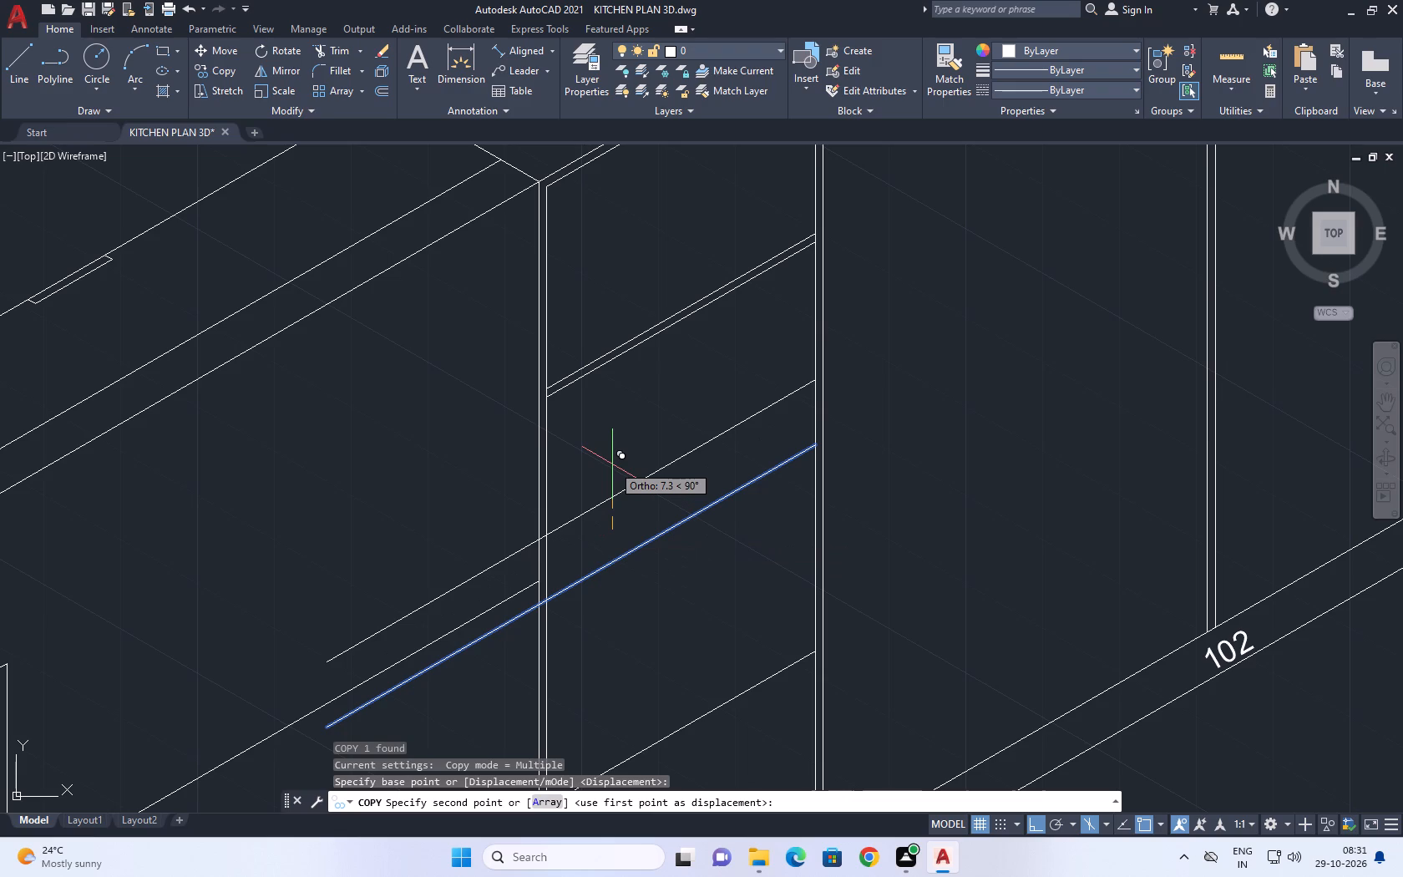
pyautogui.press('0')
pyautogui.press('.')
pyautogui.press('5')
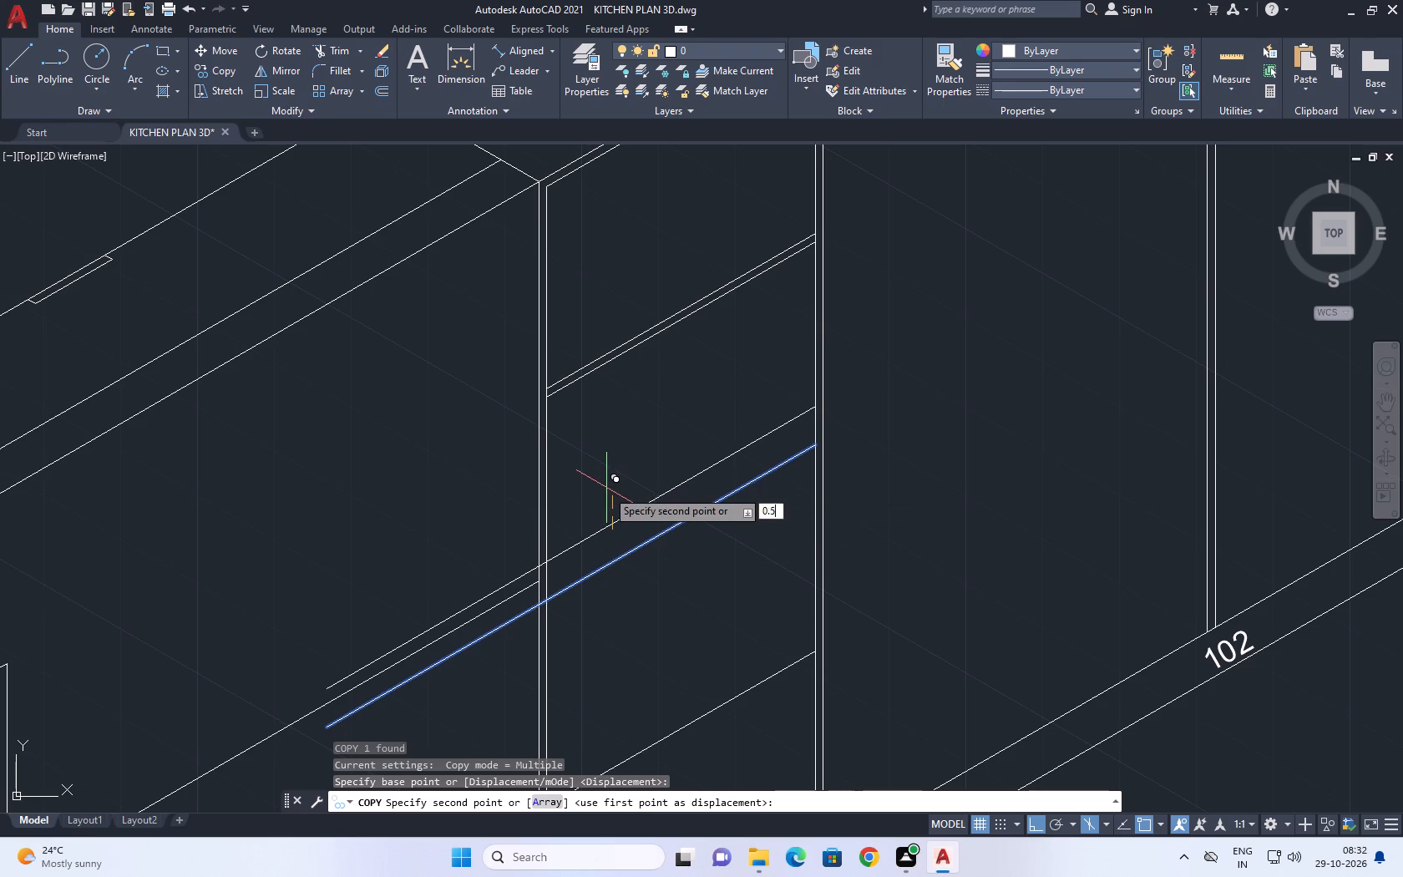
pyautogui.press('Return')
pyautogui.write('0.5')
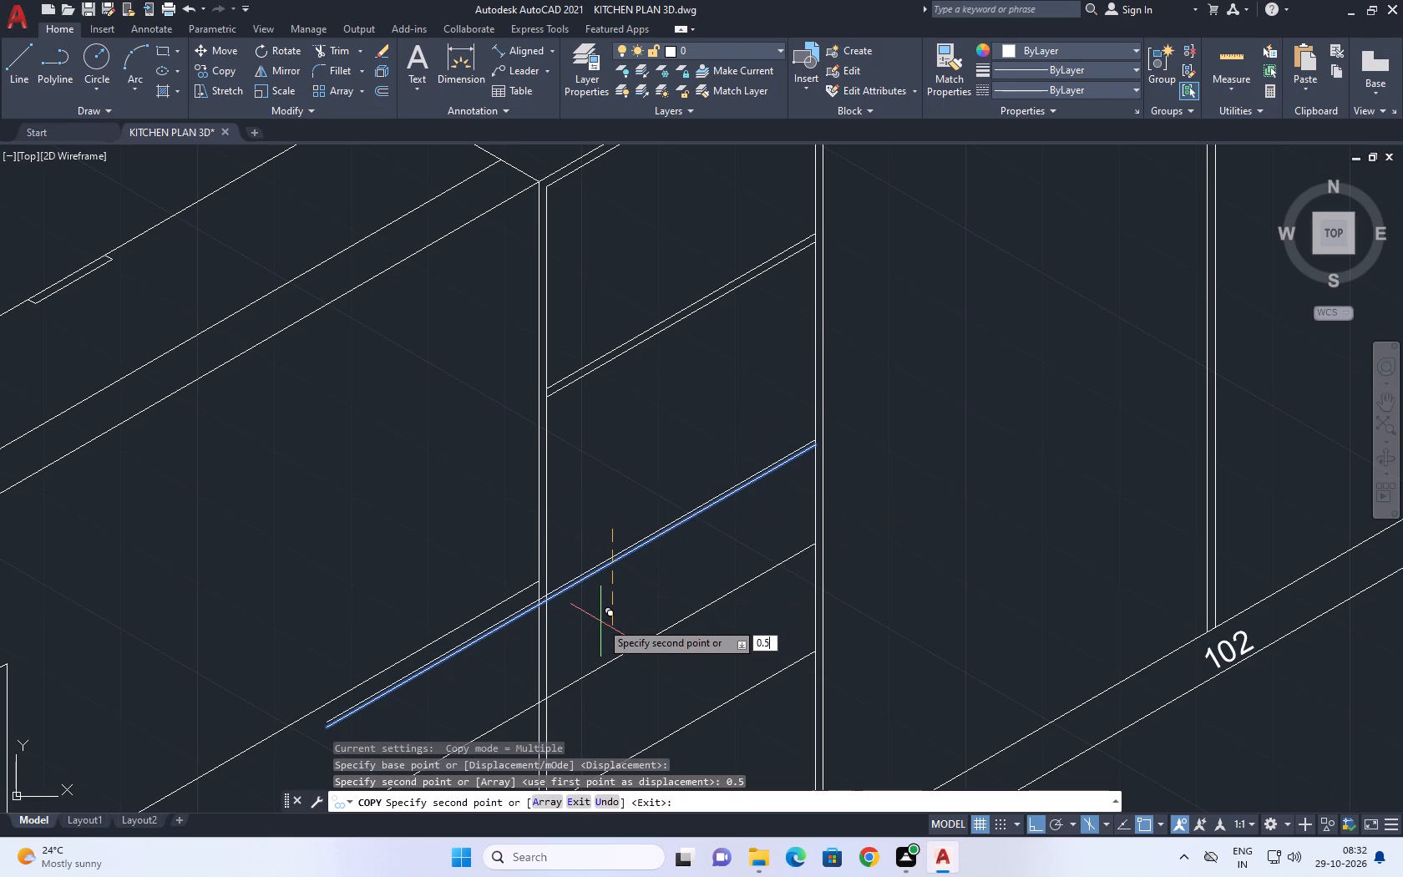
pyautogui.press('Return')
pyautogui.moveTo(600, 631); pyautogui.dragTo(580, 539, button='middle')
pyautogui.press('space')
# Trim the three middle shelf lines beyond the panel's outer edge, and the center line across the bay.
pyautogui.moveTo(588, 601); pyautogui.dragTo(585, 530, button='middle')
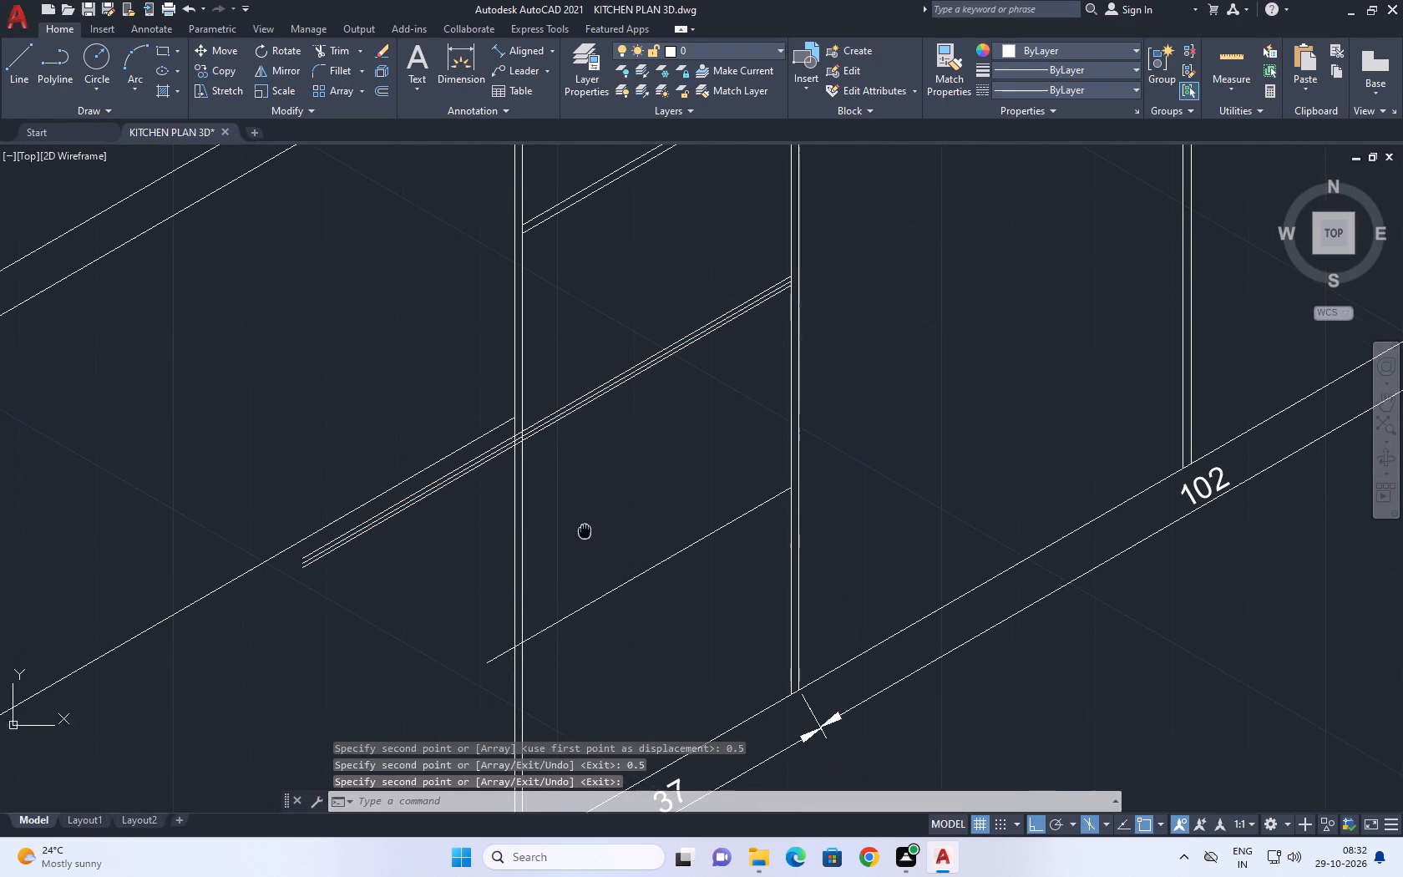
pyautogui.moveTo(585, 530); pyautogui.dragTo(586, 530, button='middle')
pyautogui.press('t')
pyautogui.press('r')
pyautogui.press('space')
pyautogui.scroll(2, 456, 478)
pyautogui.click(452, 454)
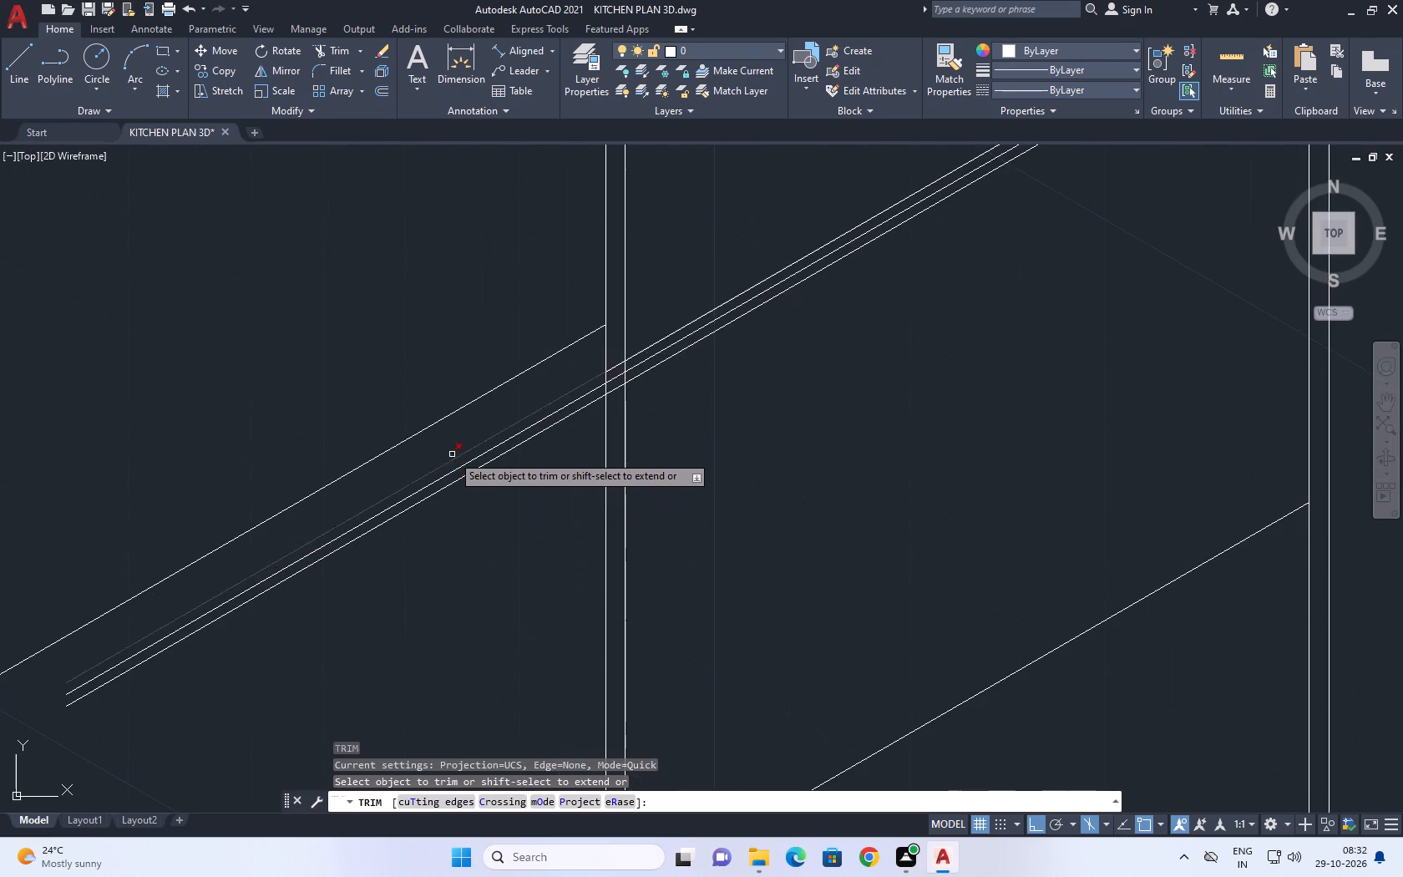
pyautogui.moveTo(448, 499); pyautogui.dragTo(447, 512)
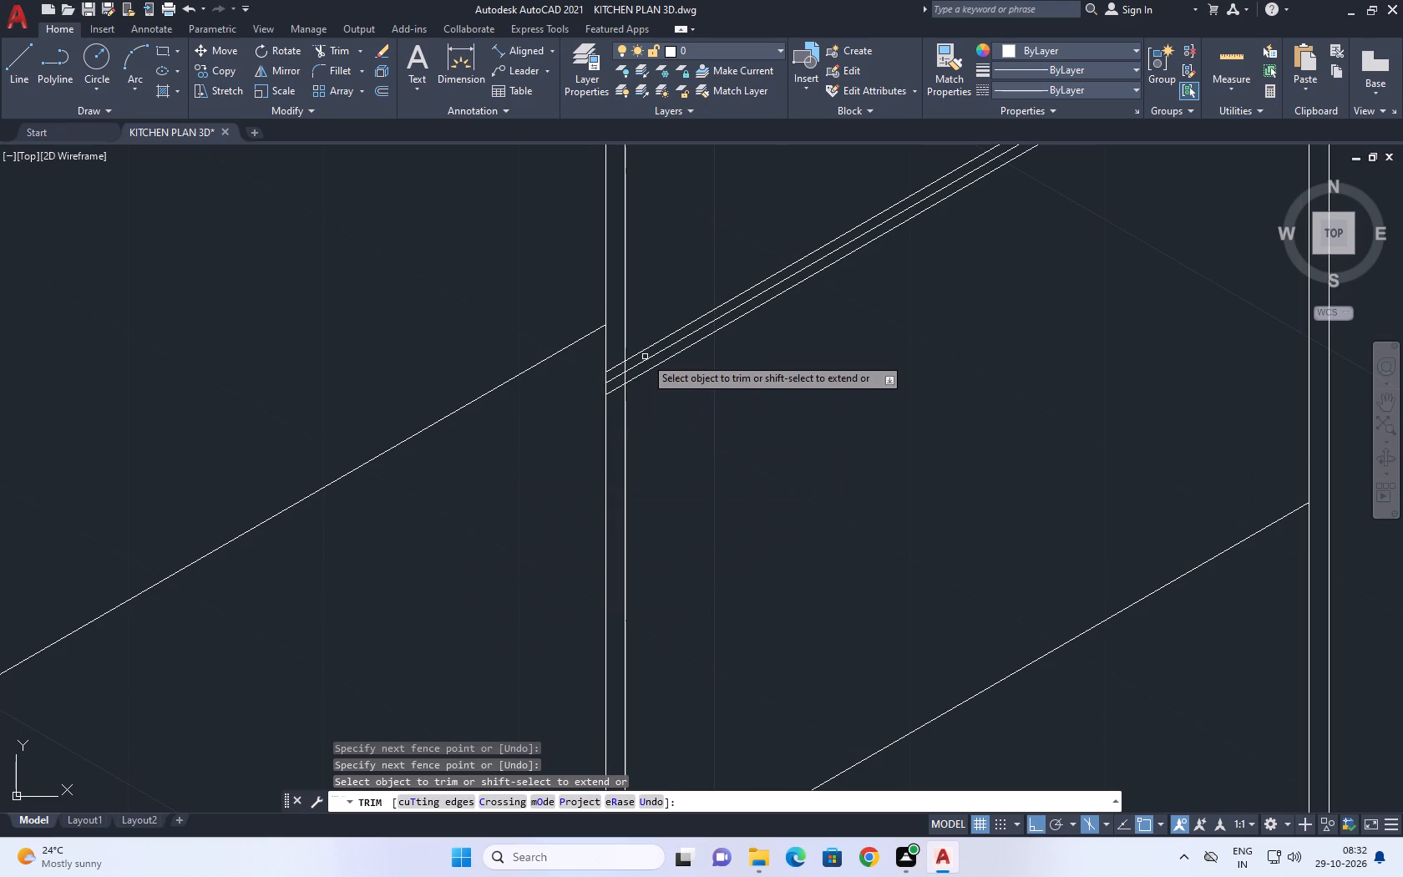
pyautogui.click(645, 357)
pyautogui.click(646, 362)
pyautogui.moveTo(639, 381); pyautogui.dragTo(592, 455, button='middle')
pyautogui.press('space')
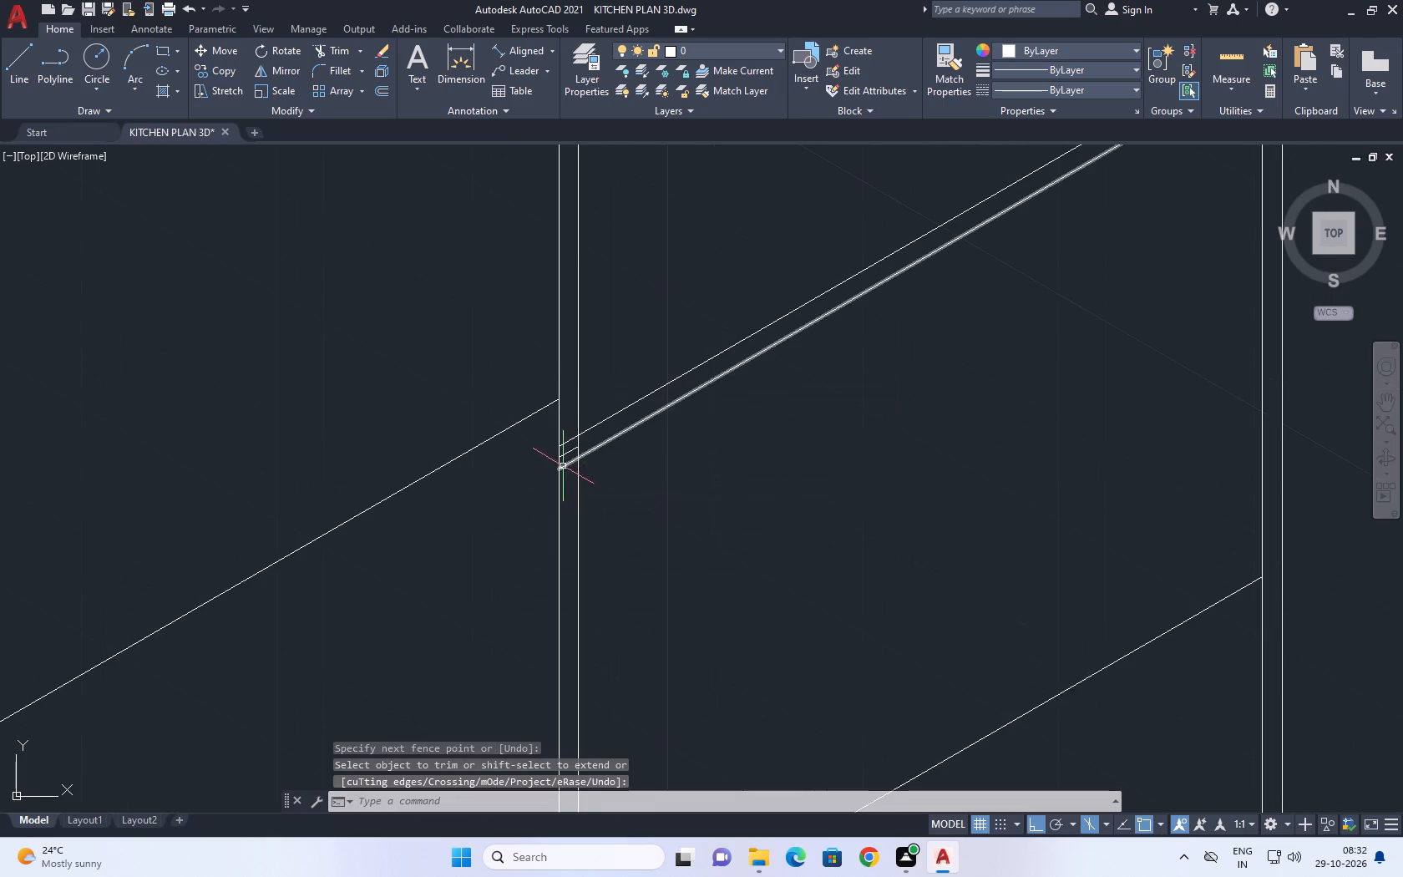
# Erase the short center-line remnant between the panel's two vertical edges at the middle shelf.
pyautogui.scroll(1, 560, 465)
pyautogui.click(574, 438)
pyautogui.click(563, 450)
pyautogui.moveTo(576, 440); pyautogui.dragTo(572, 449, button='middle')
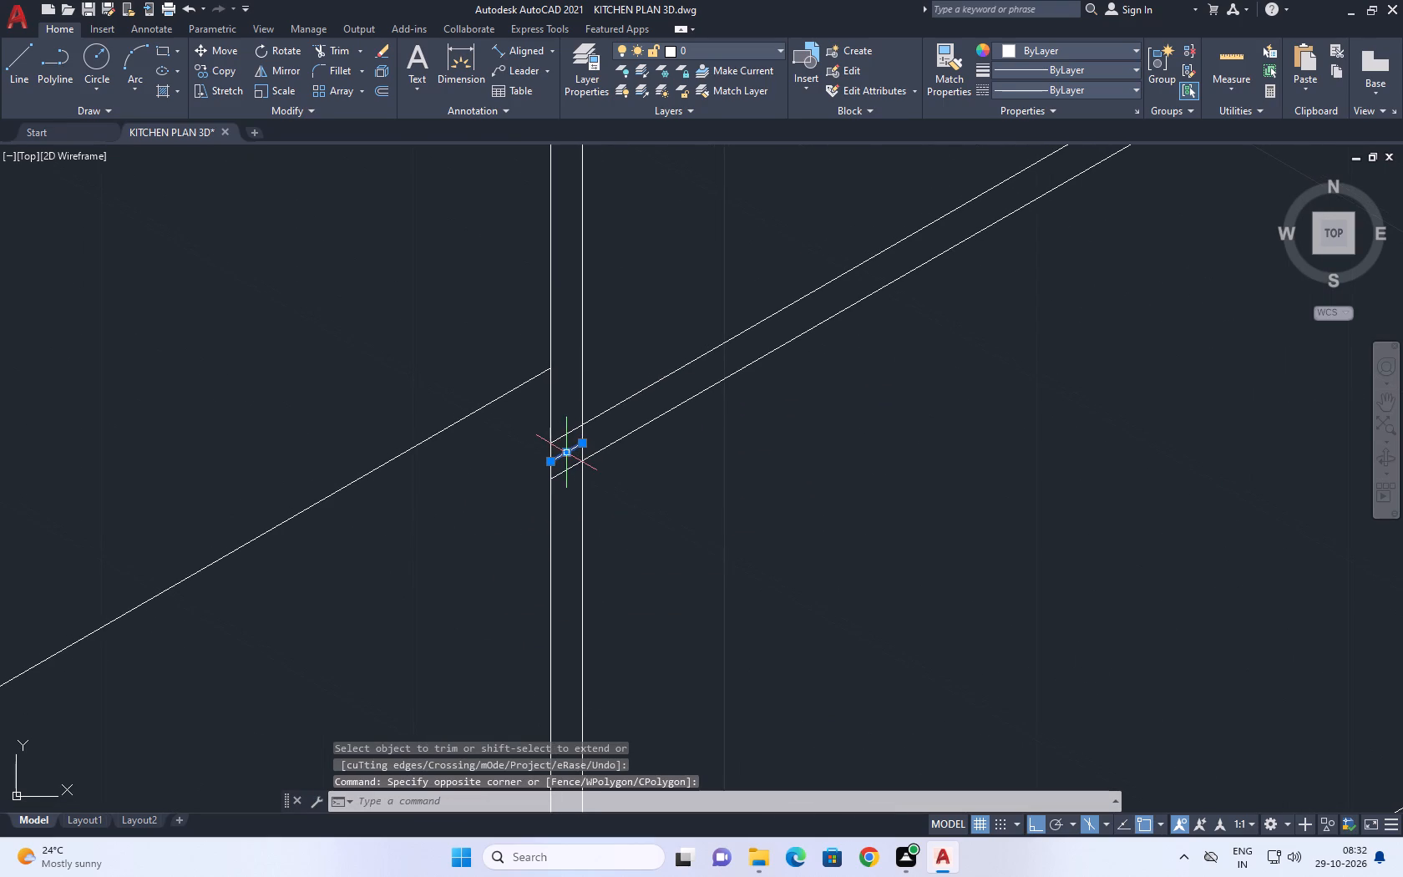
pyautogui.press('Delete')
pyautogui.scroll(-3, 531, 477)
# Copy the lowest shelf line in the 37-unit bay 0.5 units up and 0.5 units down.
pyautogui.moveTo(783, 363); pyautogui.dragTo(717, 447, button='middle')
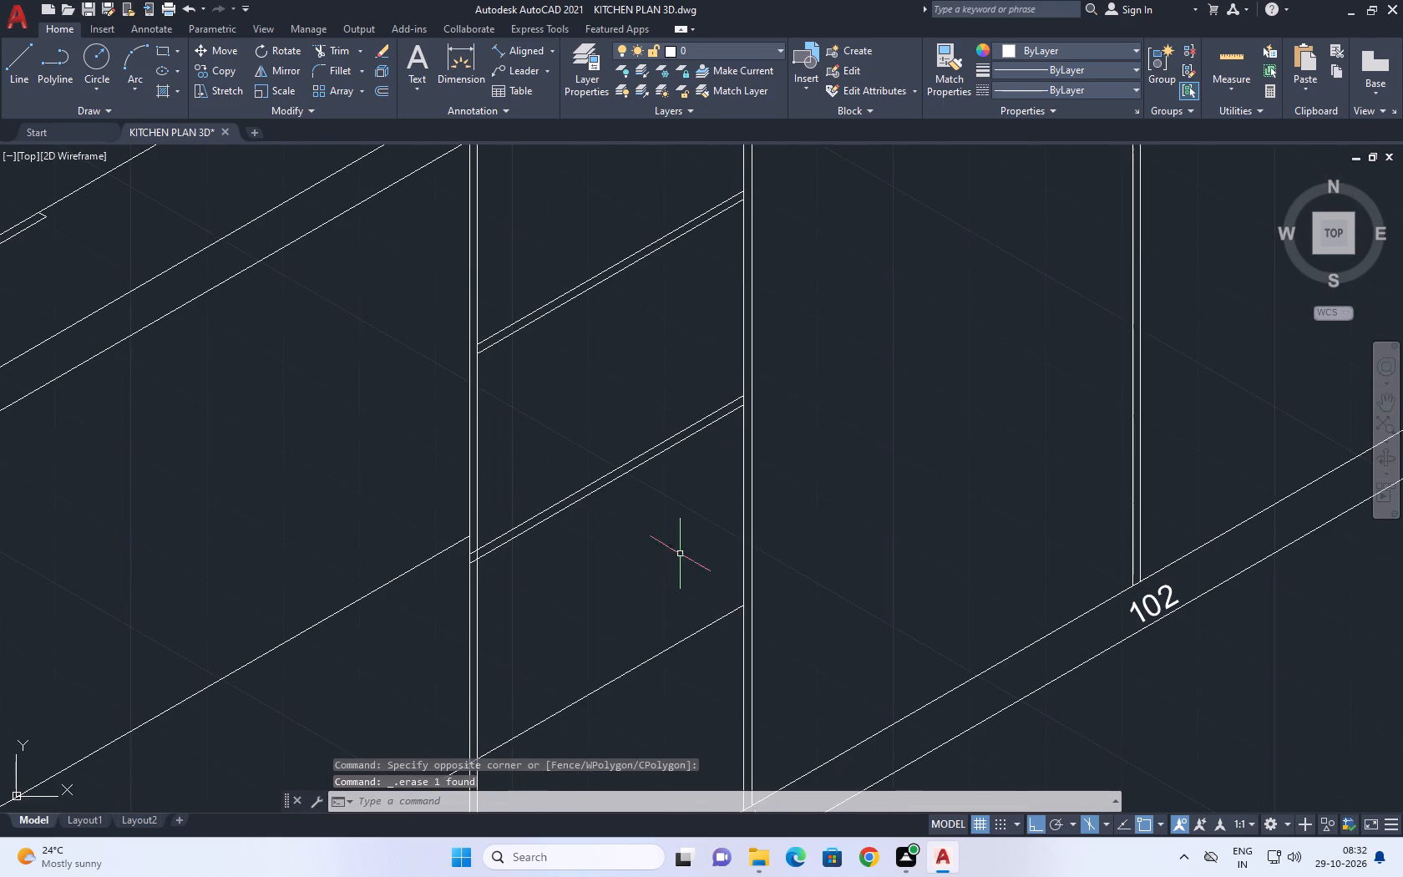
pyautogui.moveTo(637, 453); pyautogui.dragTo(693, 322, button='middle')
pyautogui.moveTo(683, 576); pyautogui.dragTo(674, 565)
pyautogui.click(636, 509)
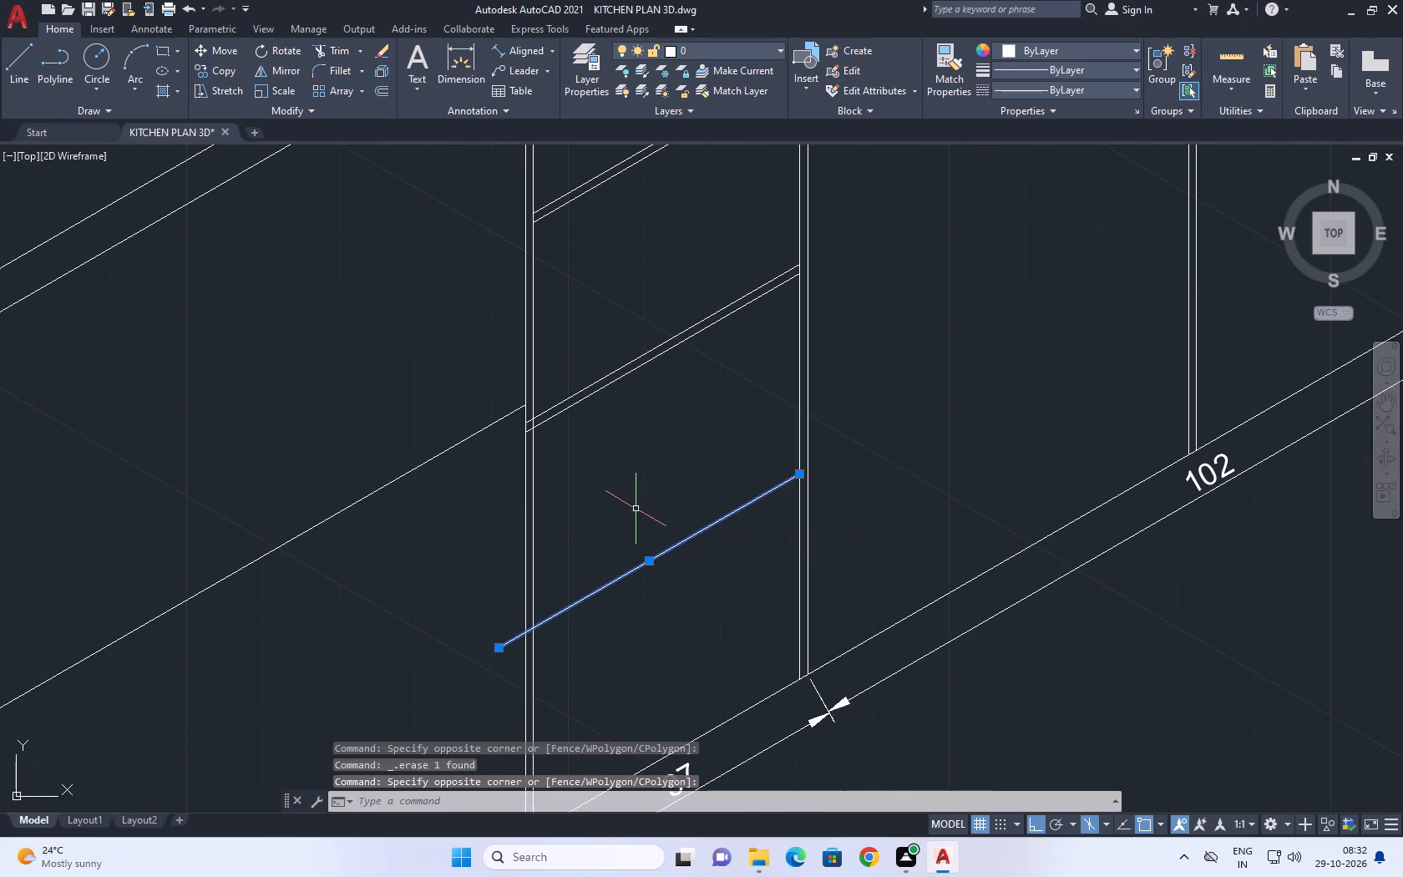
pyautogui.press('c')
pyautogui.press('o')
pyautogui.press('space')
pyautogui.click(631, 550)
pyautogui.press('1')
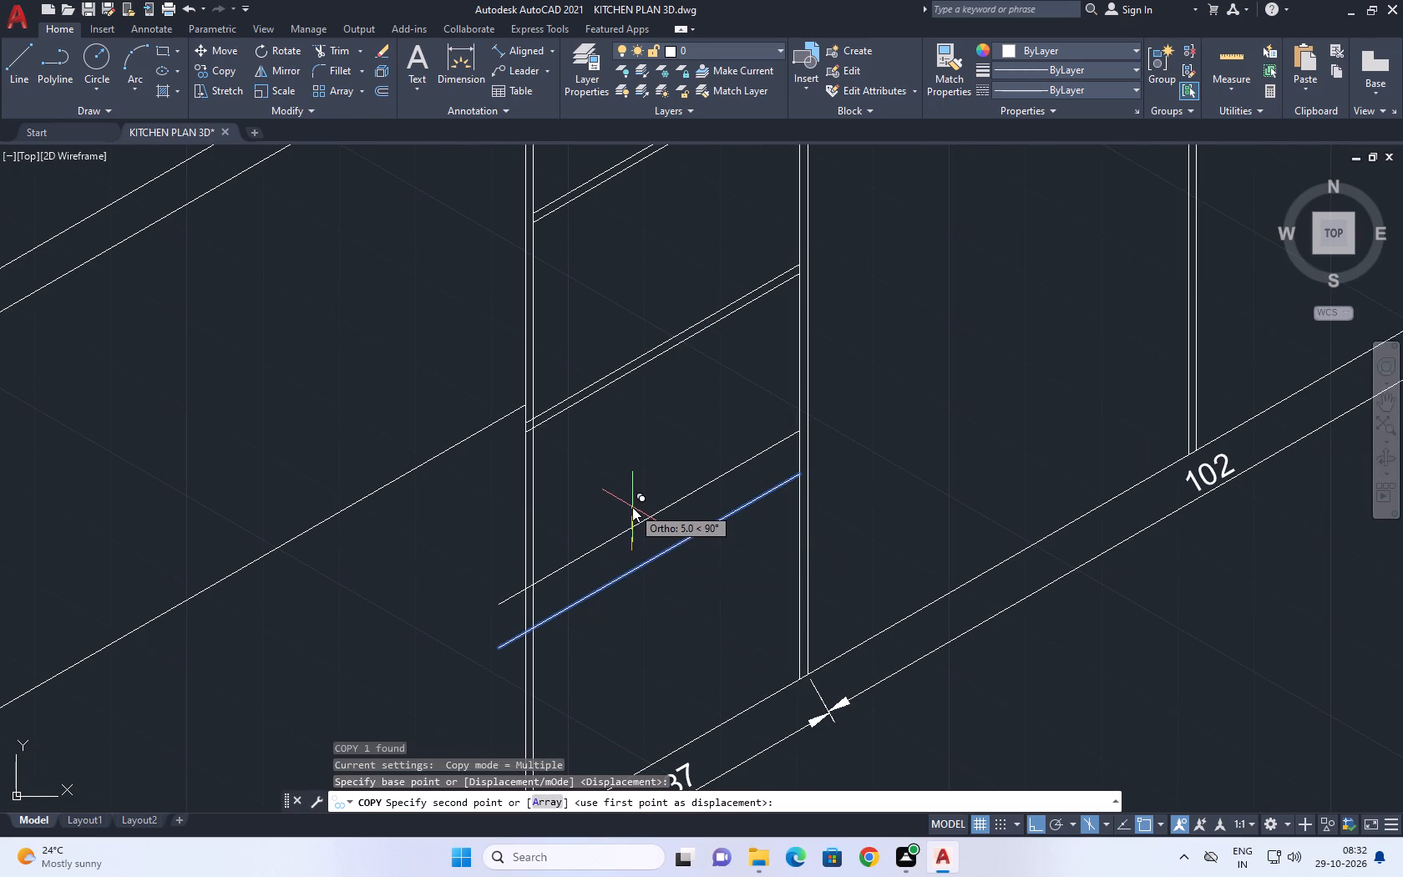
pyautogui.press('BackSpace')
pyautogui.press('0')
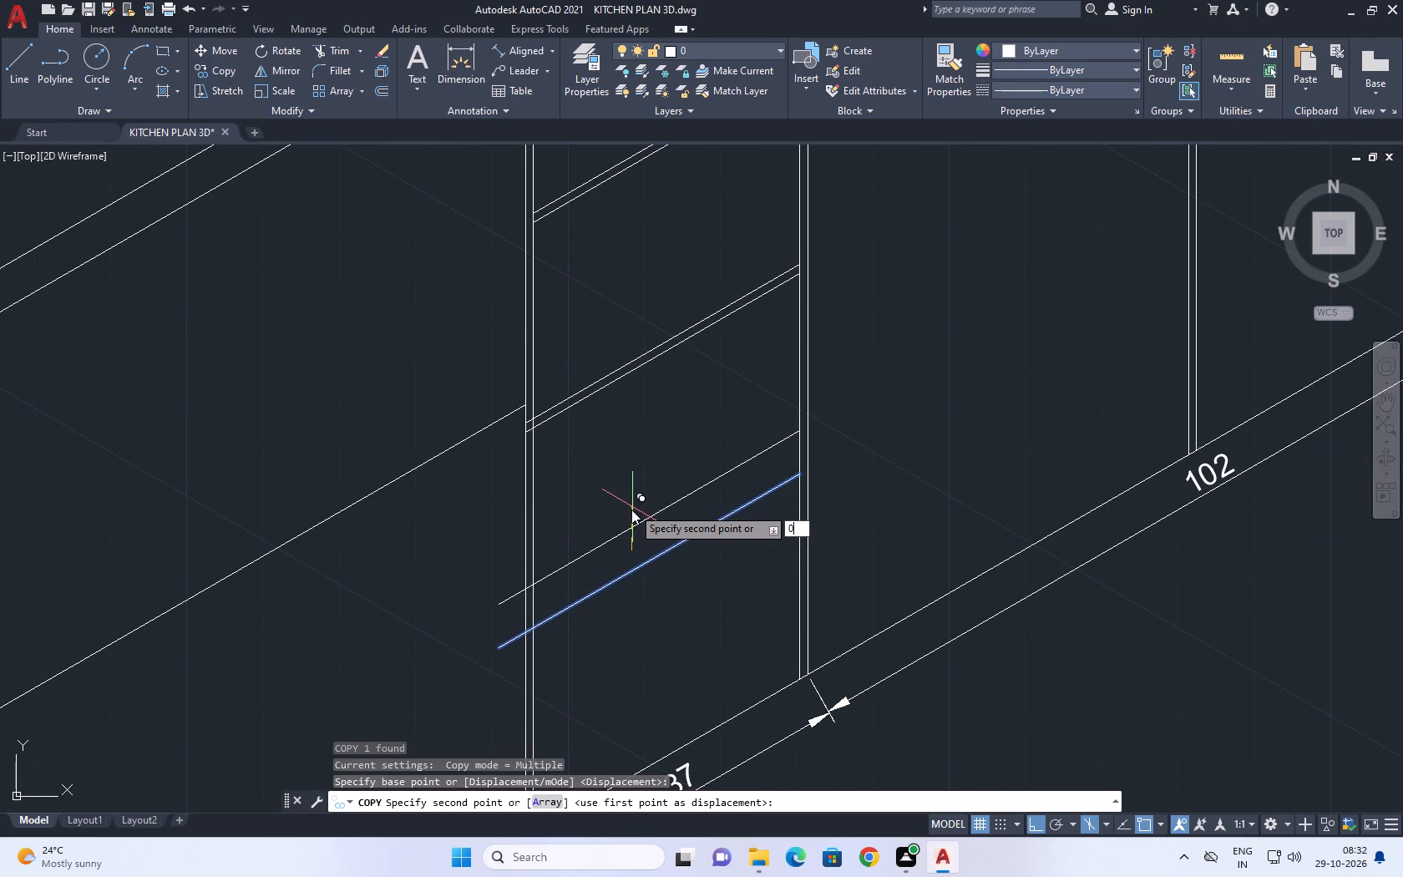
pyautogui.press('.')
pyautogui.press('5')
pyautogui.press('Return')
pyautogui.write('0.5')
pyautogui.press('Return')
pyautogui.press('Escape')
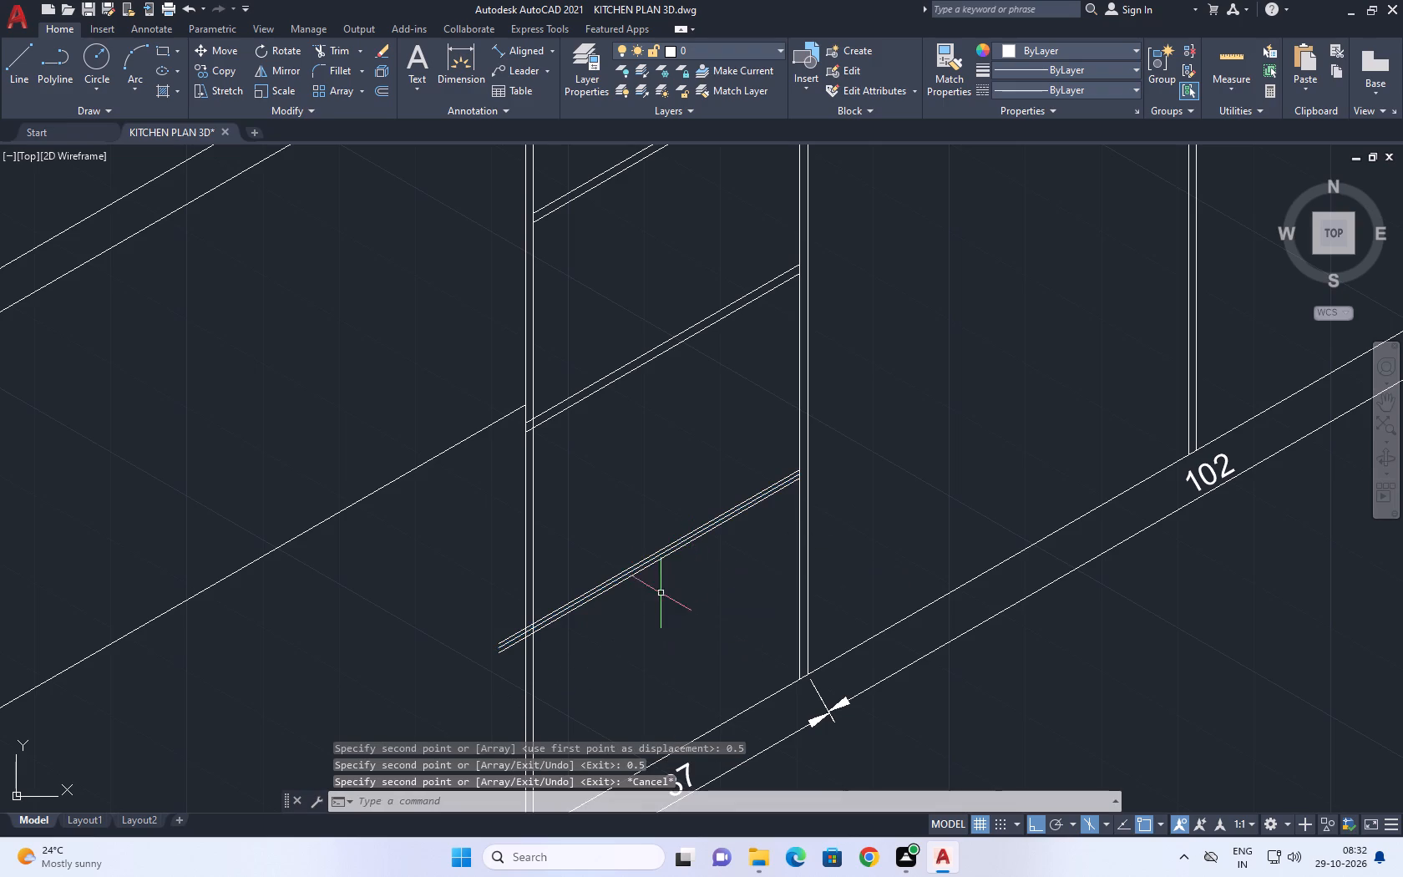
# Erase the original center line between the two copied lines of the lowest shelf.
pyautogui.scroll(3, 630, 587)
pyautogui.click(617, 551)
pyautogui.moveTo(610, 545); pyautogui.dragTo(595, 542)
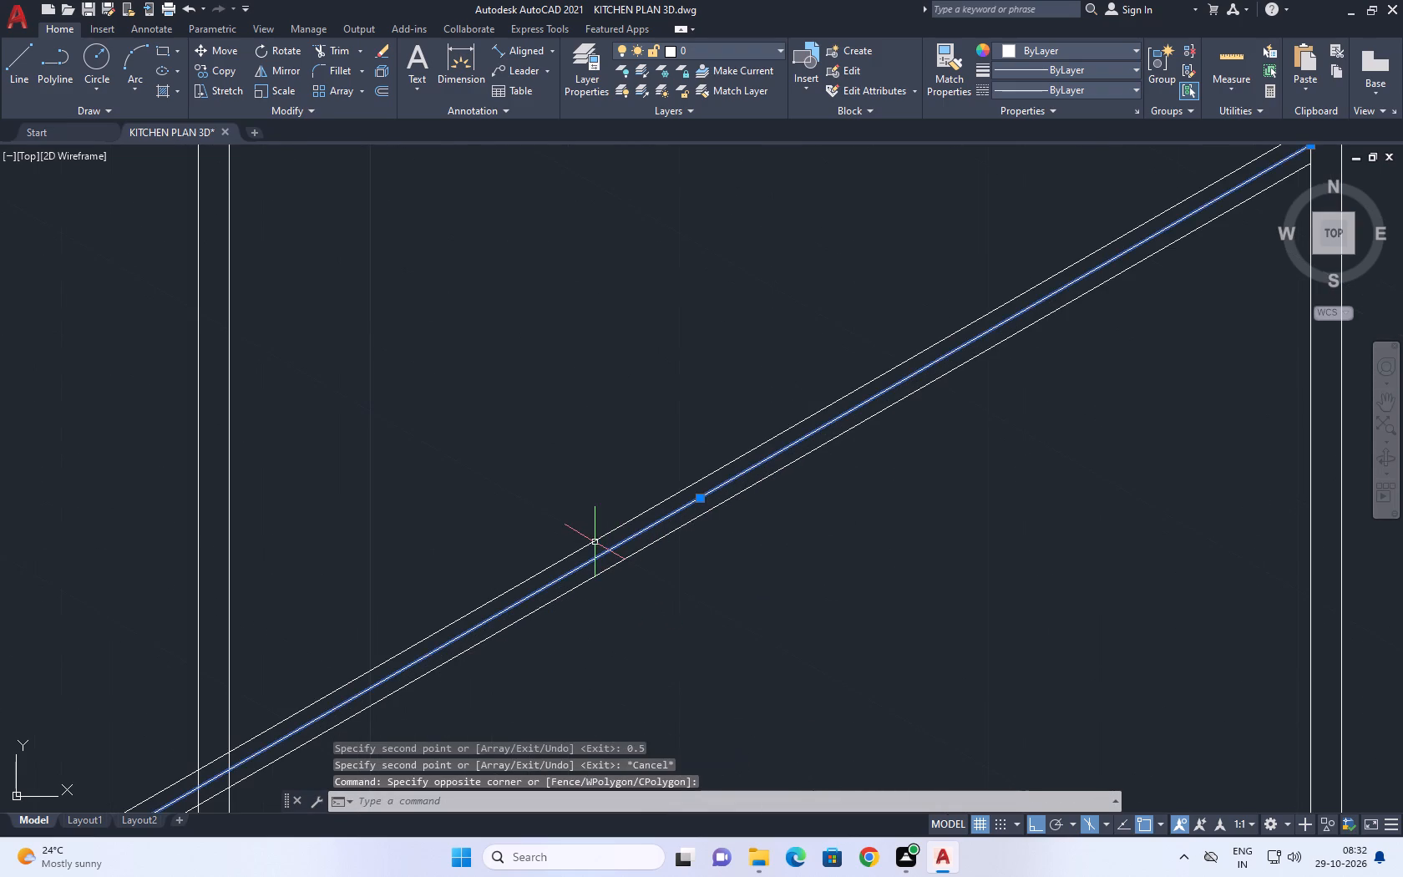
pyautogui.press('Delete')
# Trim the two lowest shelf lines where they extend beyond the panel's outer vertical edge.
pyautogui.scroll(-5, 602, 641)
pyautogui.write('tr')
pyautogui.press('space')
pyautogui.scroll(2, 595, 663)
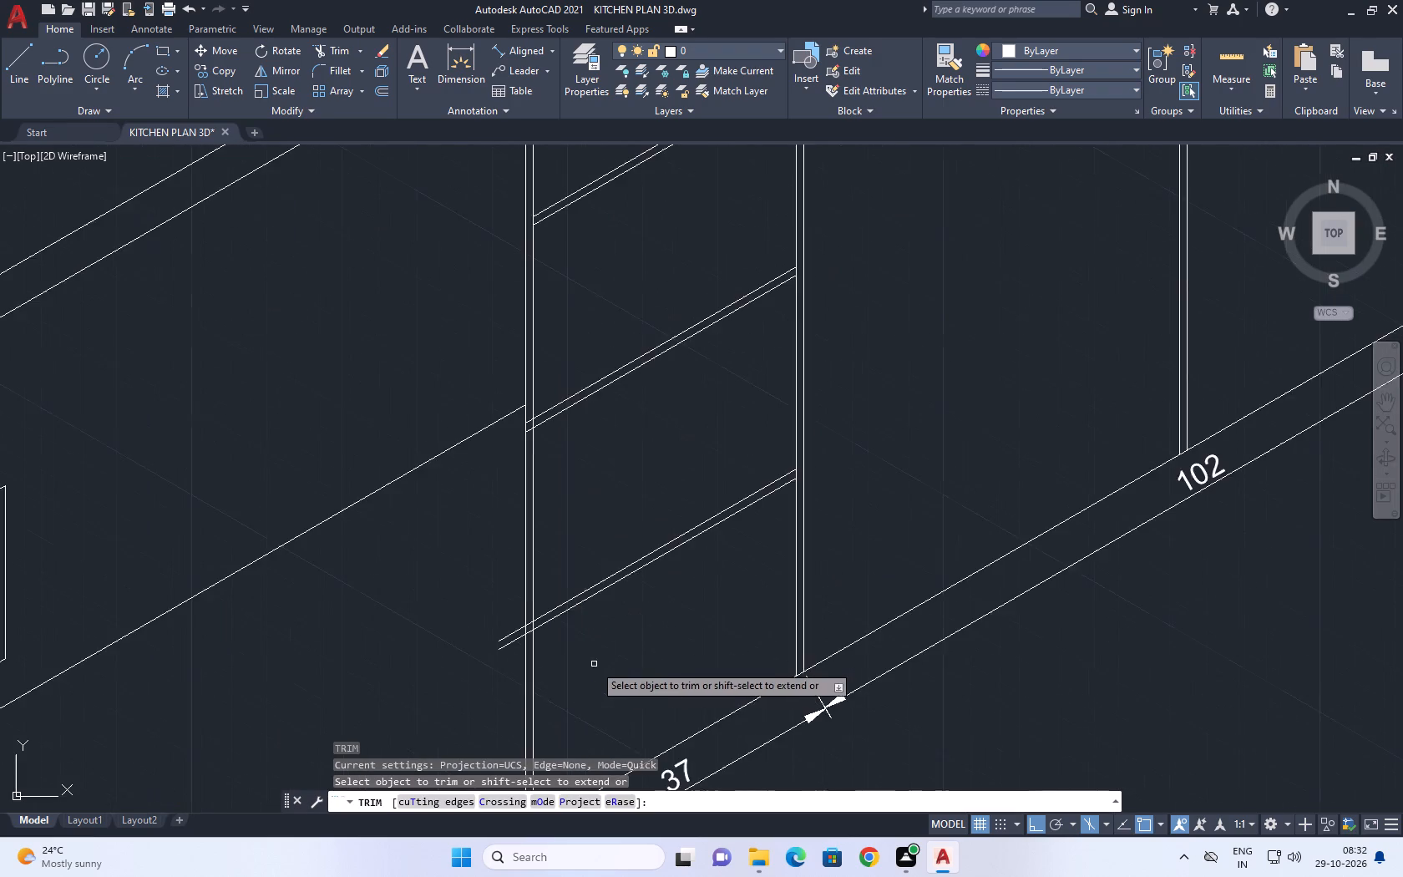
pyautogui.scroll(3, 593, 664)
pyautogui.moveTo(518, 648); pyautogui.dragTo(517, 608)
pyautogui.click(505, 462)
pyautogui.click(479, 601)
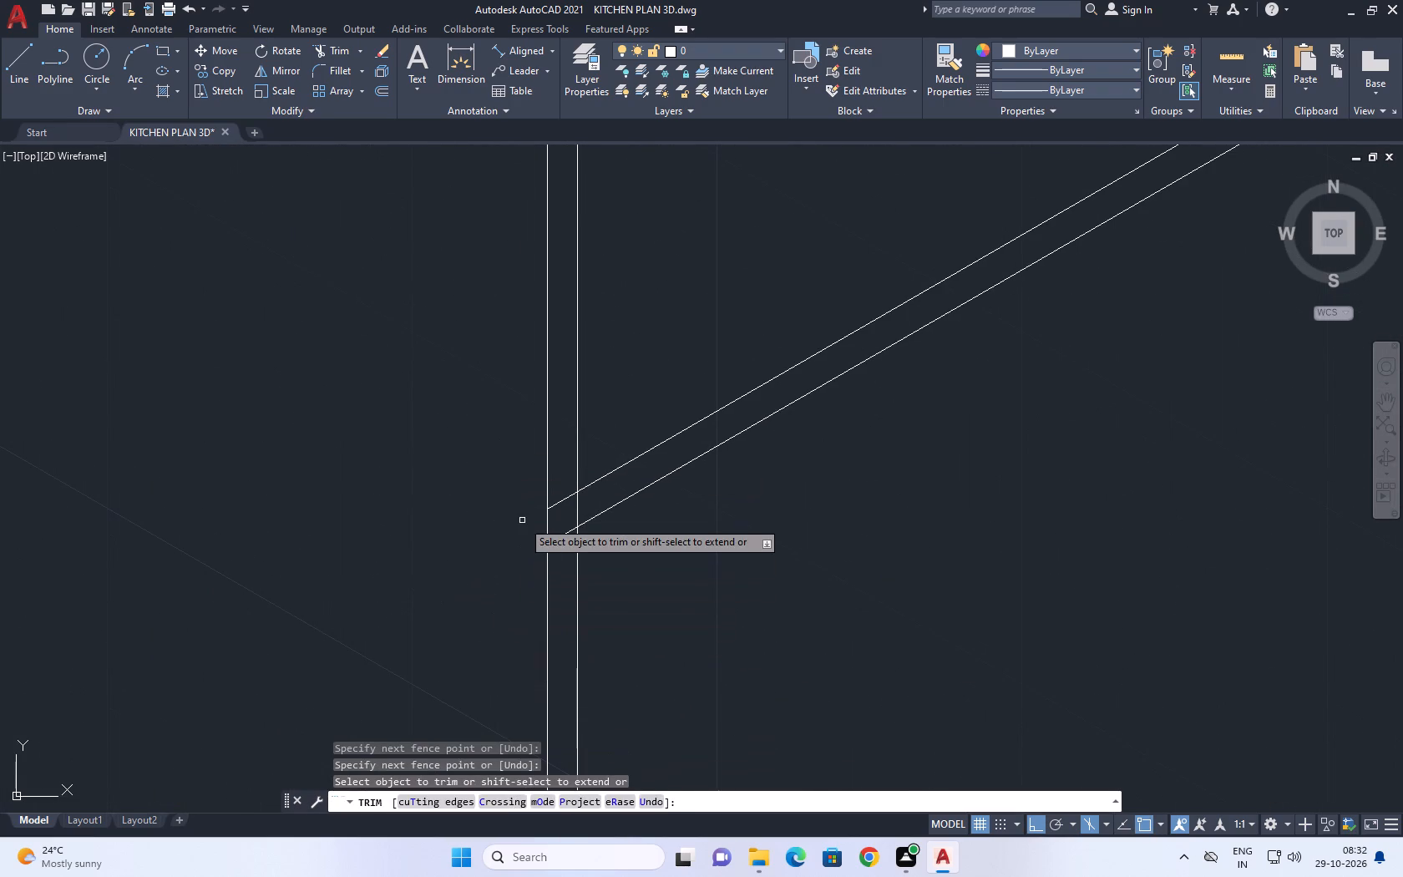
pyautogui.press('Escape')
# Trim both lowest shelf lines back to the panel's inner vertical edge in the 37-unit bay.
pyautogui.scroll(-4, 509, 549)
pyautogui.moveTo(589, 547); pyautogui.dragTo(554, 503, button='middle')
pyautogui.middleClick(554, 503)
pyautogui.moveTo(581, 519); pyautogui.dragTo(548, 509, button='middle')
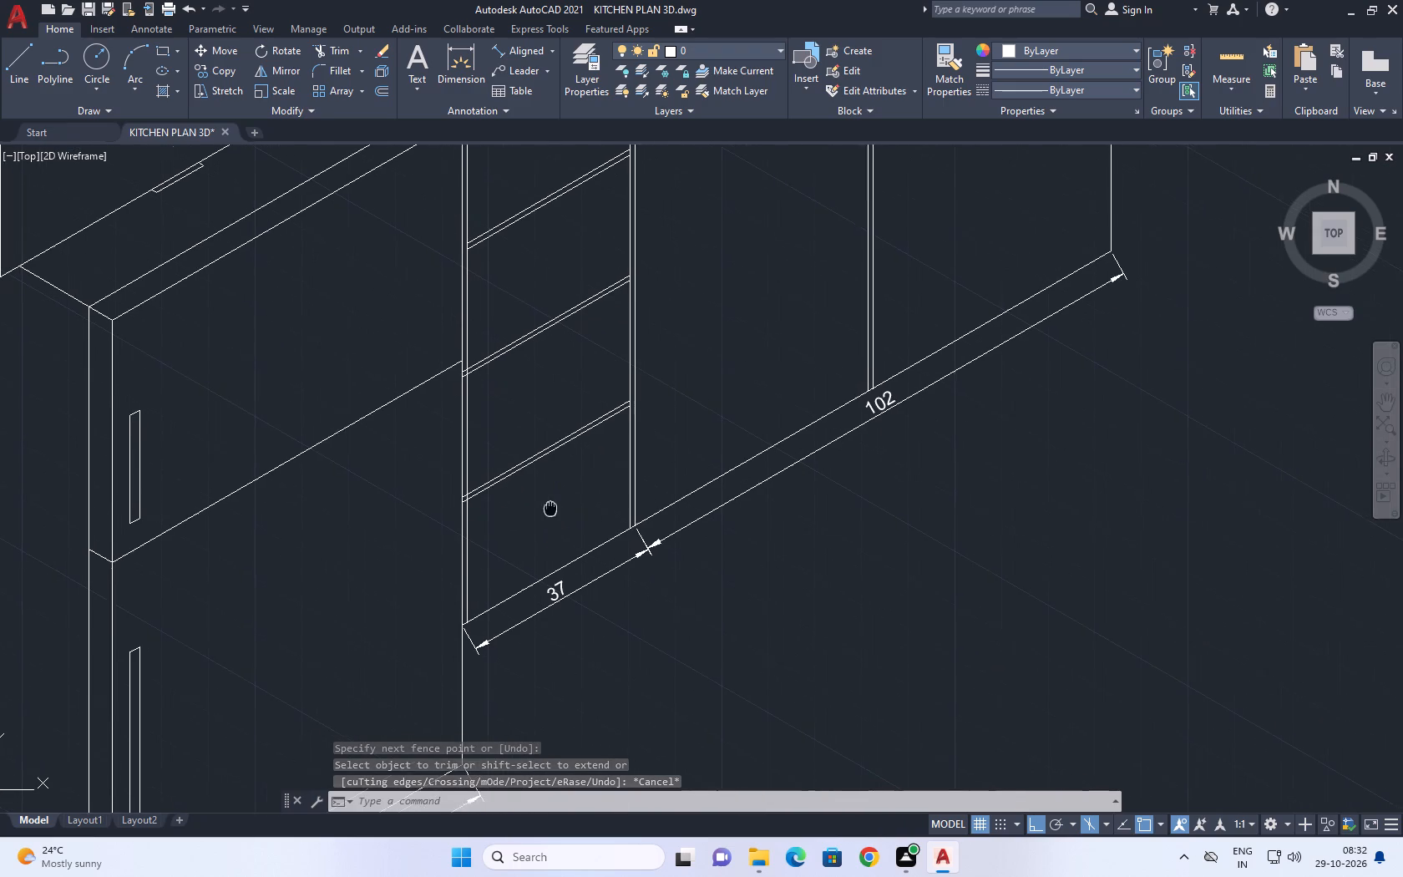
pyautogui.moveTo(548, 509); pyautogui.dragTo(523, 499, button='middle')
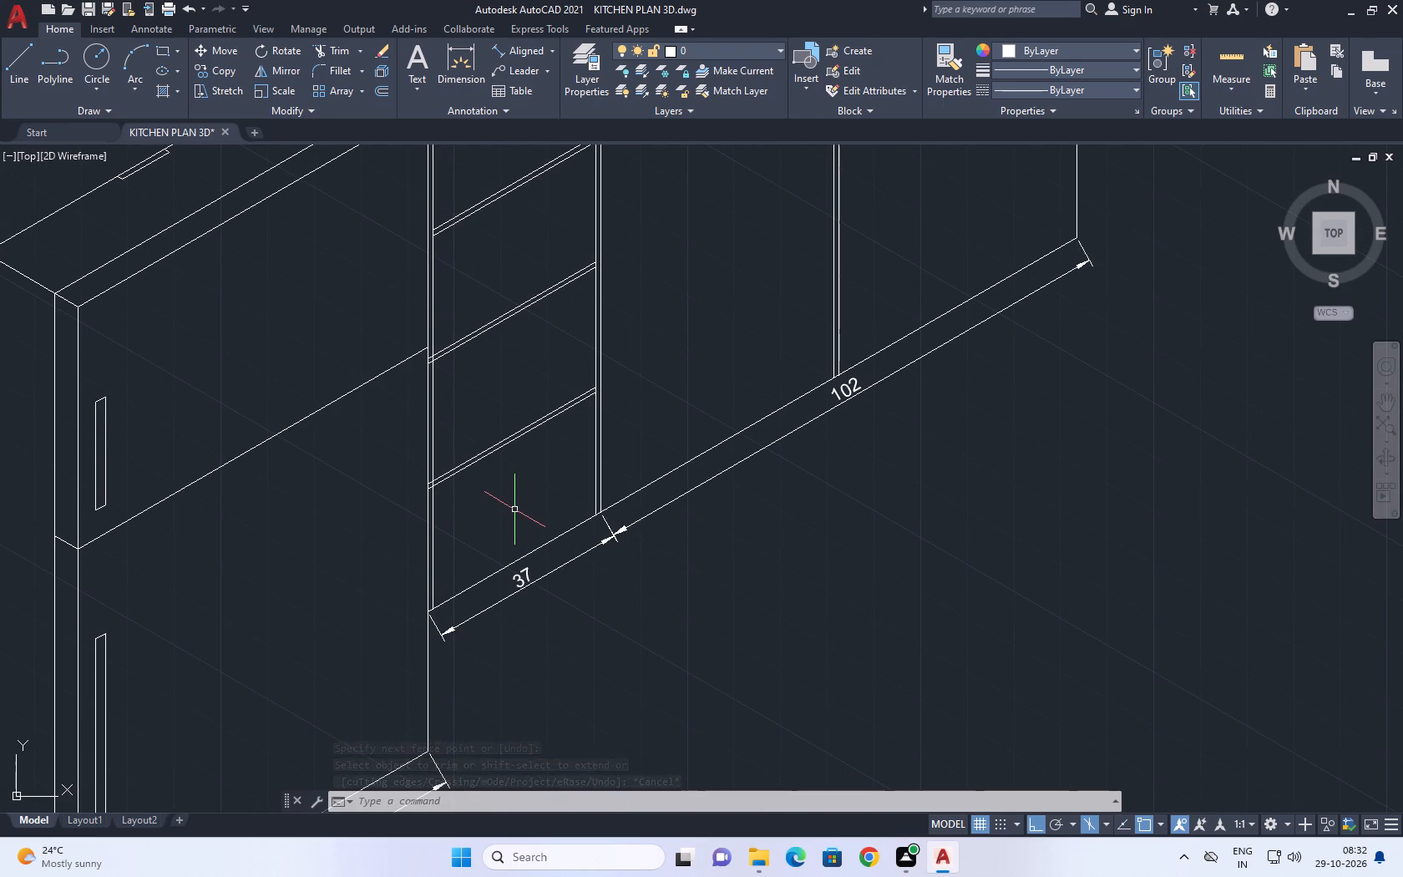
pyautogui.scroll(-1, 528, 541)
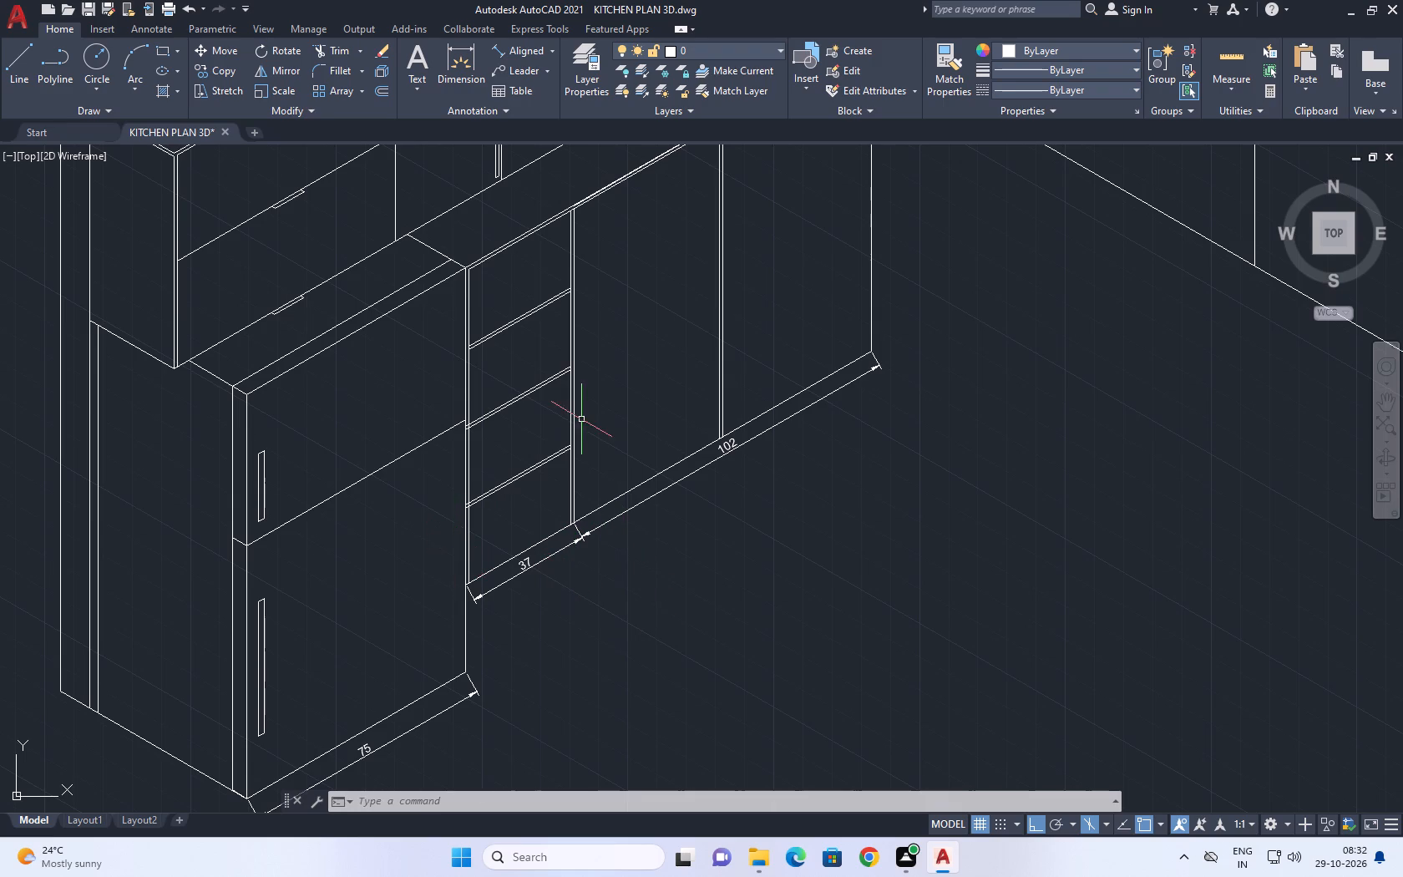
pyautogui.moveTo(548, 469); pyautogui.dragTo(488, 499, button='middle')
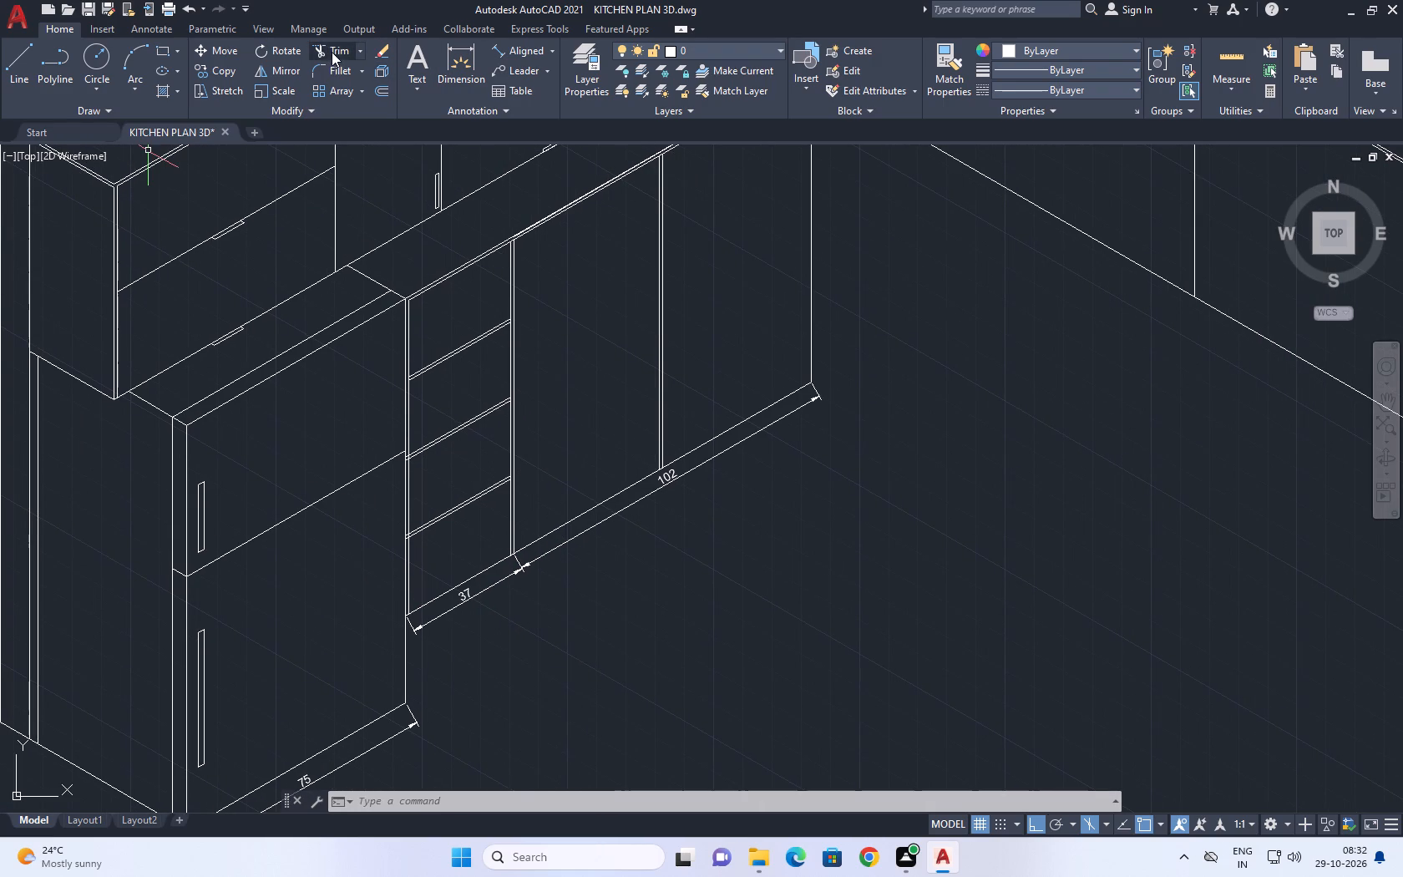
pyautogui.click(332, 52)
pyautogui.scroll(2, 393, 473)
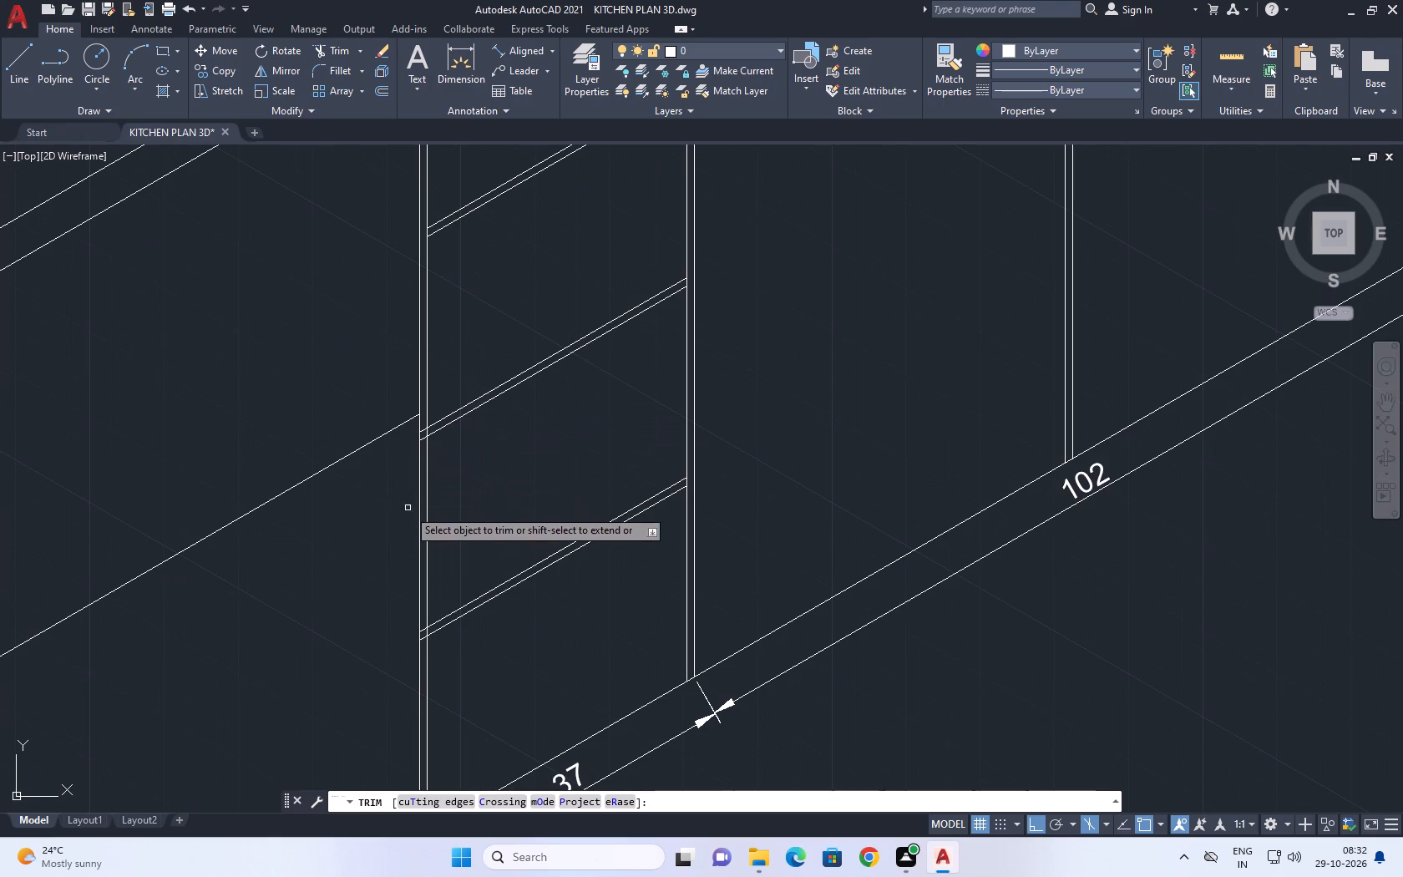
pyautogui.scroll(6, 401, 653)
pyautogui.moveTo(448, 632); pyautogui.dragTo(458, 524)
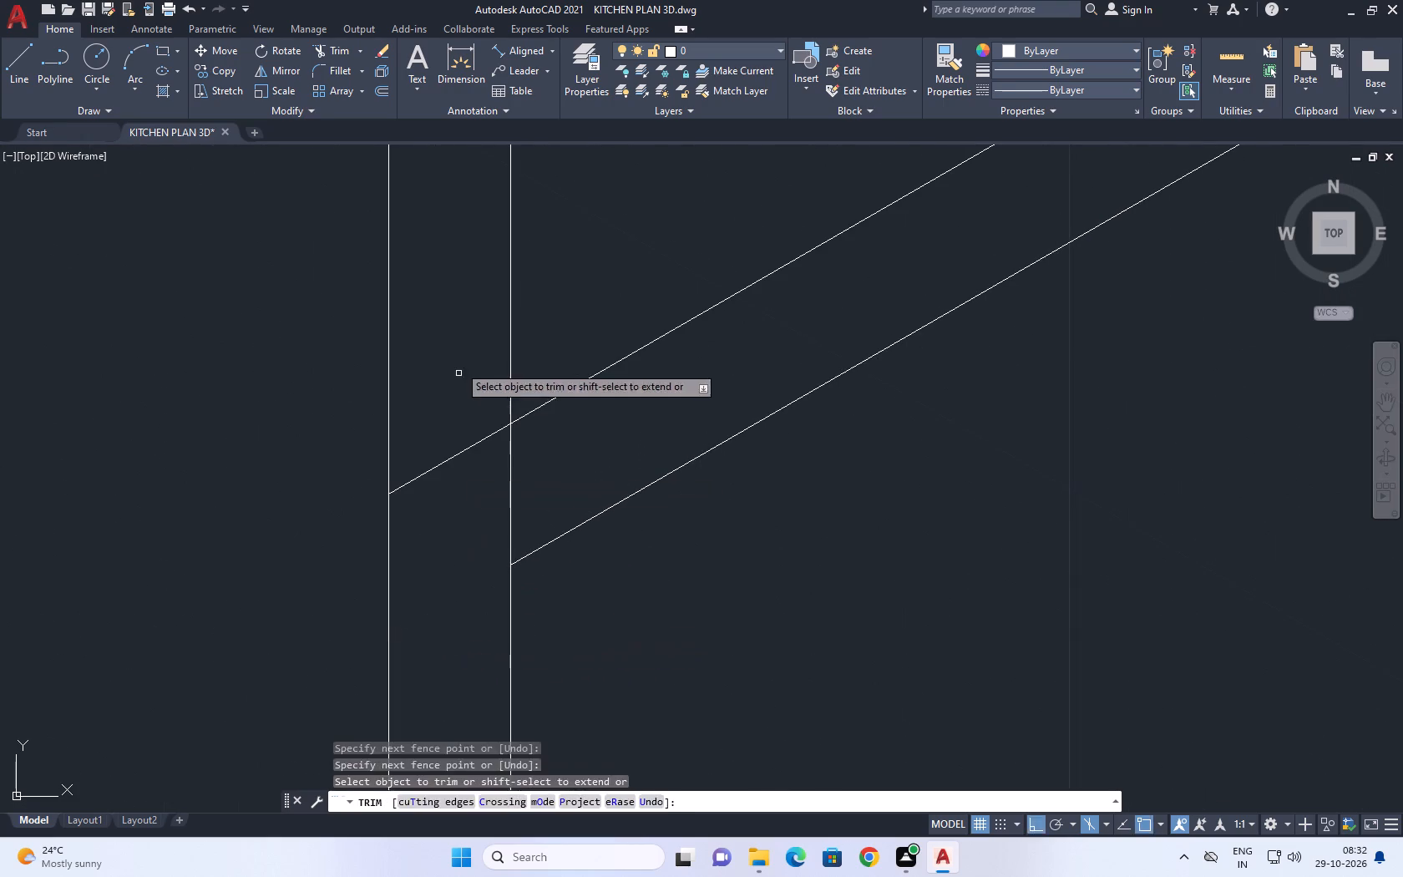
pyautogui.click(459, 365)
pyautogui.click(445, 545)
# Trim both middle shelf lines back to the panel's inner vertical edge and end the Trim command.
pyautogui.scroll(-10, 557, 499)
pyautogui.scroll(4, 675, 348)
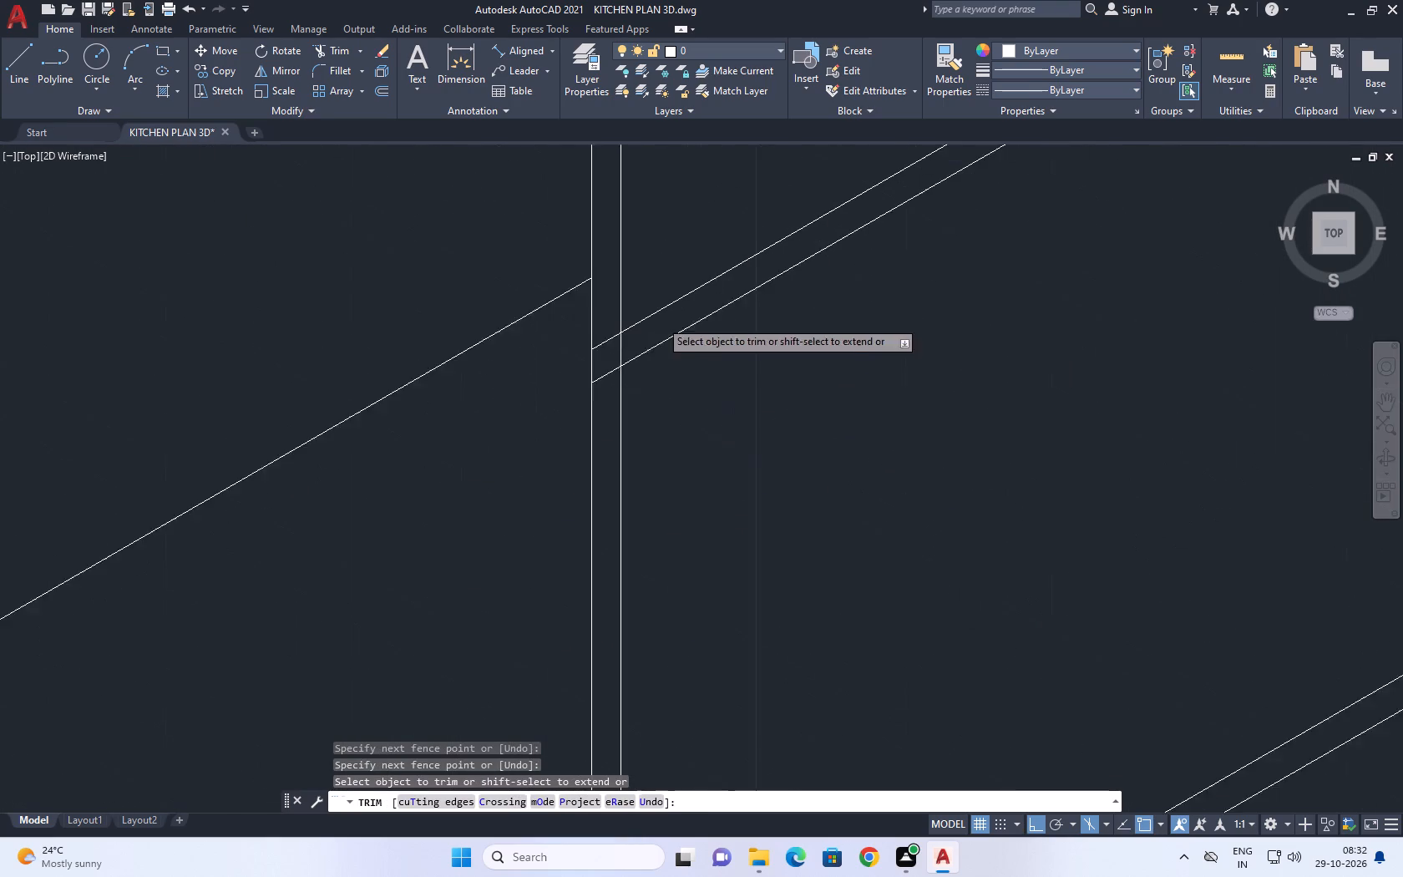
pyautogui.scroll(1, 658, 317)
pyautogui.click(575, 332)
pyautogui.click(566, 464)
pyautogui.scroll(-3, 597, 467)
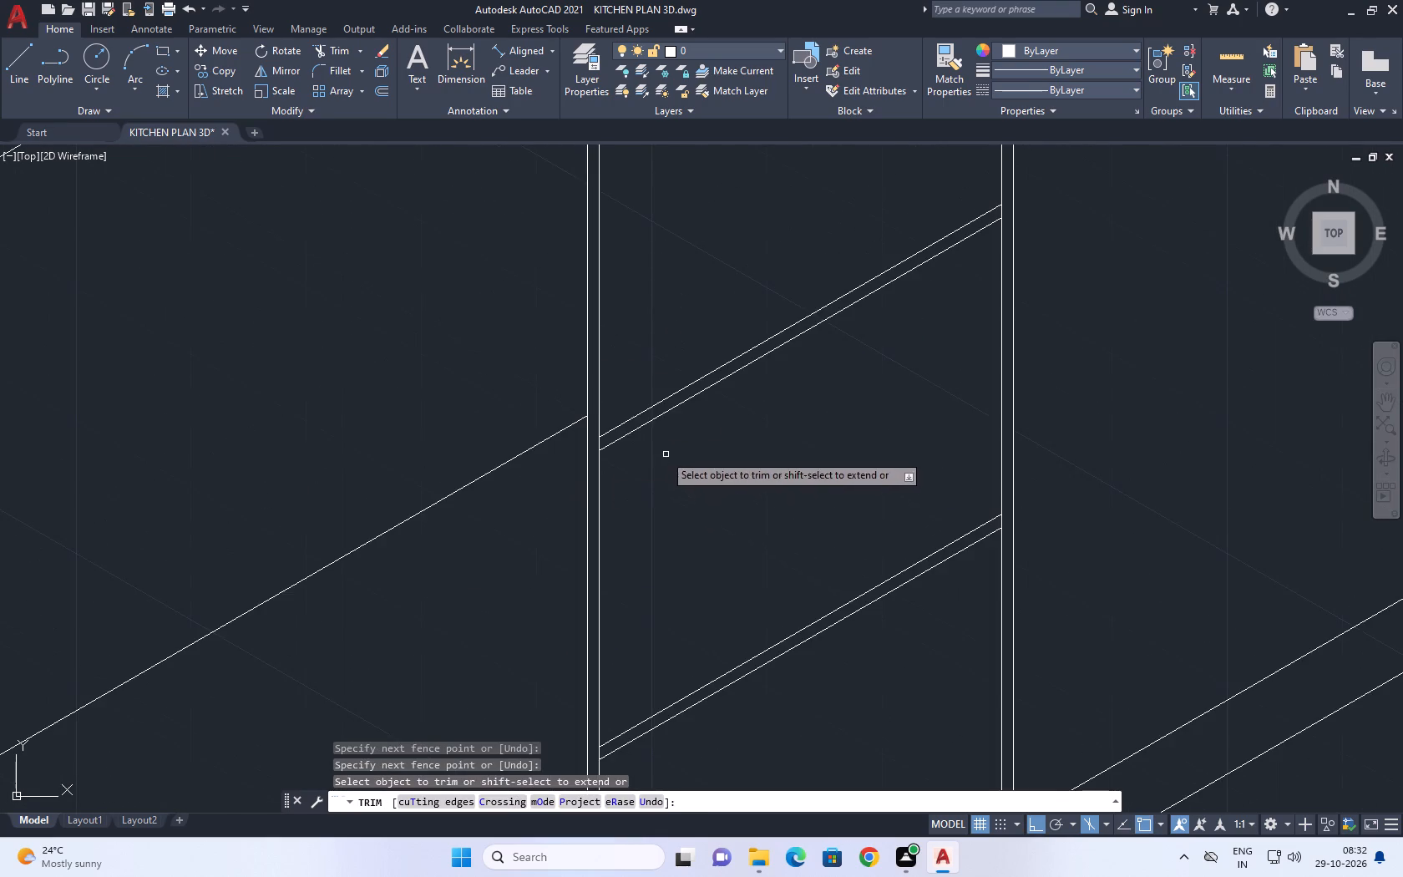
pyautogui.moveTo(661, 453); pyautogui.dragTo(525, 585, button='middle')
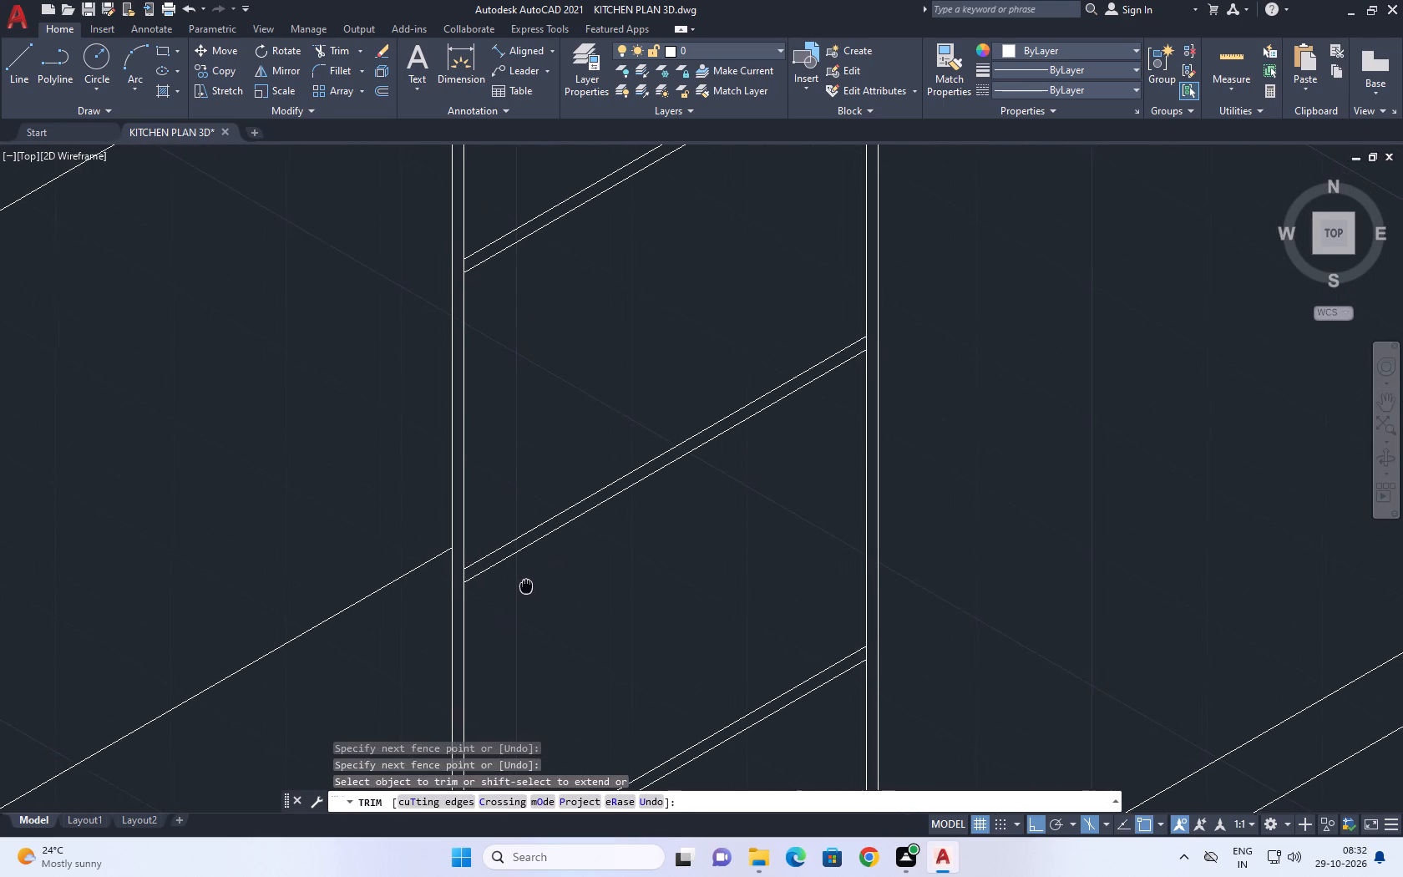
pyautogui.moveTo(525, 585); pyautogui.dragTo(479, 646, button='middle')
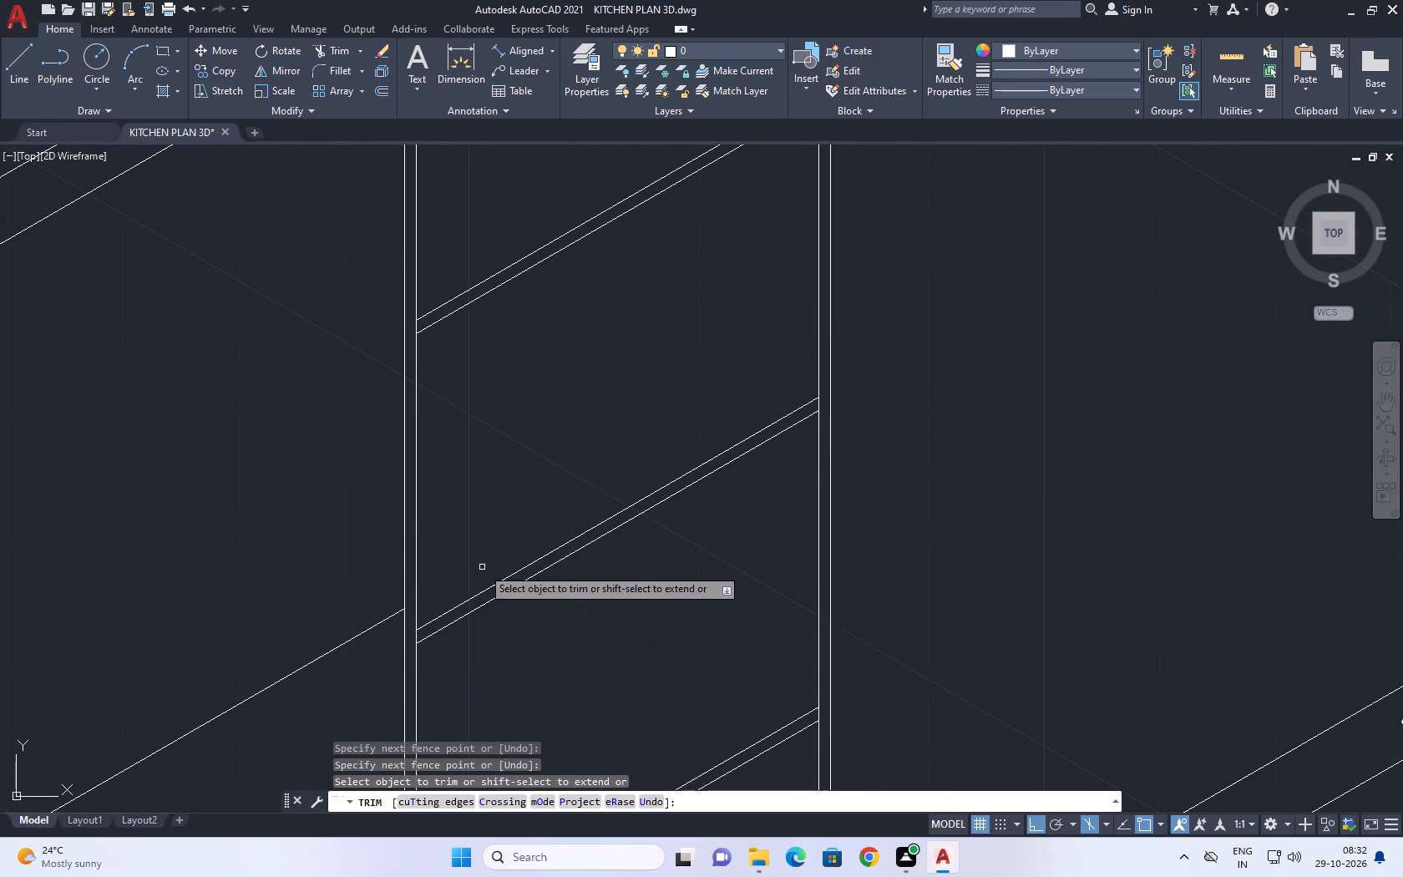
pyautogui.scroll(-1, 486, 575)
pyautogui.moveTo(553, 550); pyautogui.dragTo(471, 608, button='middle')
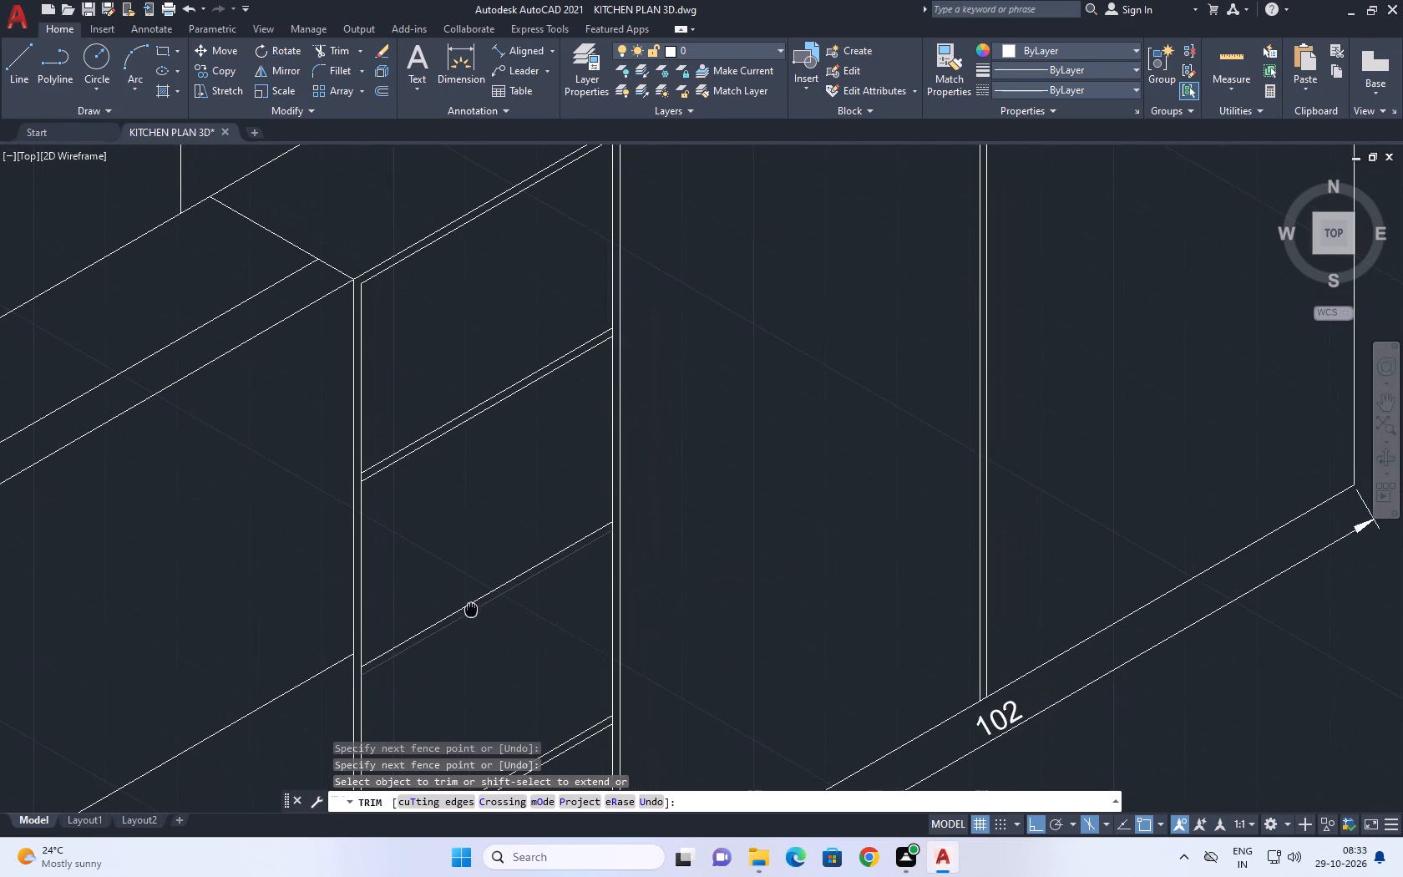
pyautogui.moveTo(471, 608); pyautogui.dragTo(472, 608, button='middle')
pyautogui.rightClick(759, 301)
pyautogui.click(801, 336)
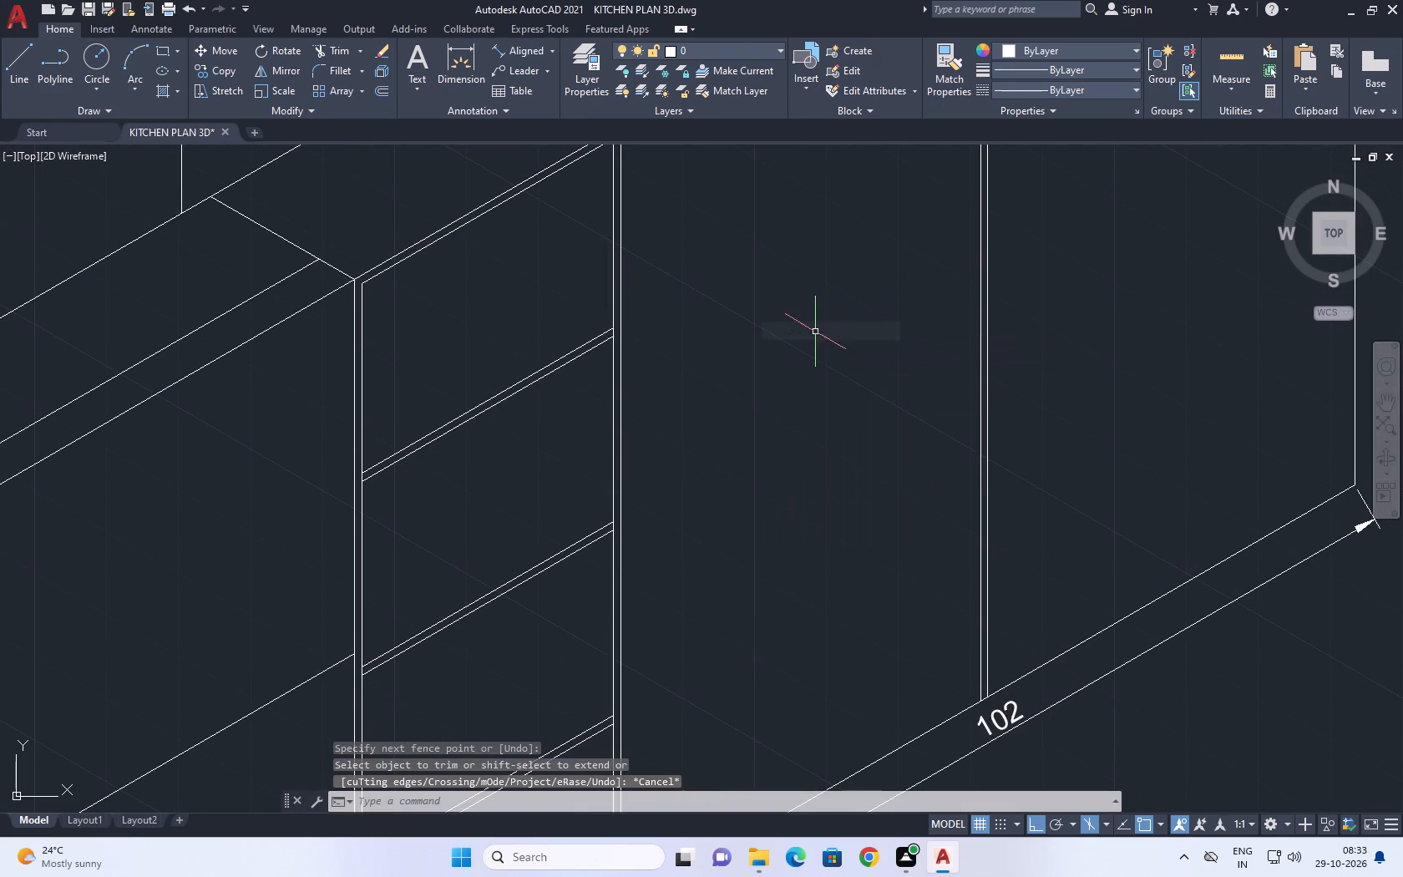
pyautogui.moveTo(815, 332); pyautogui.dragTo(762, 364, button='middle')
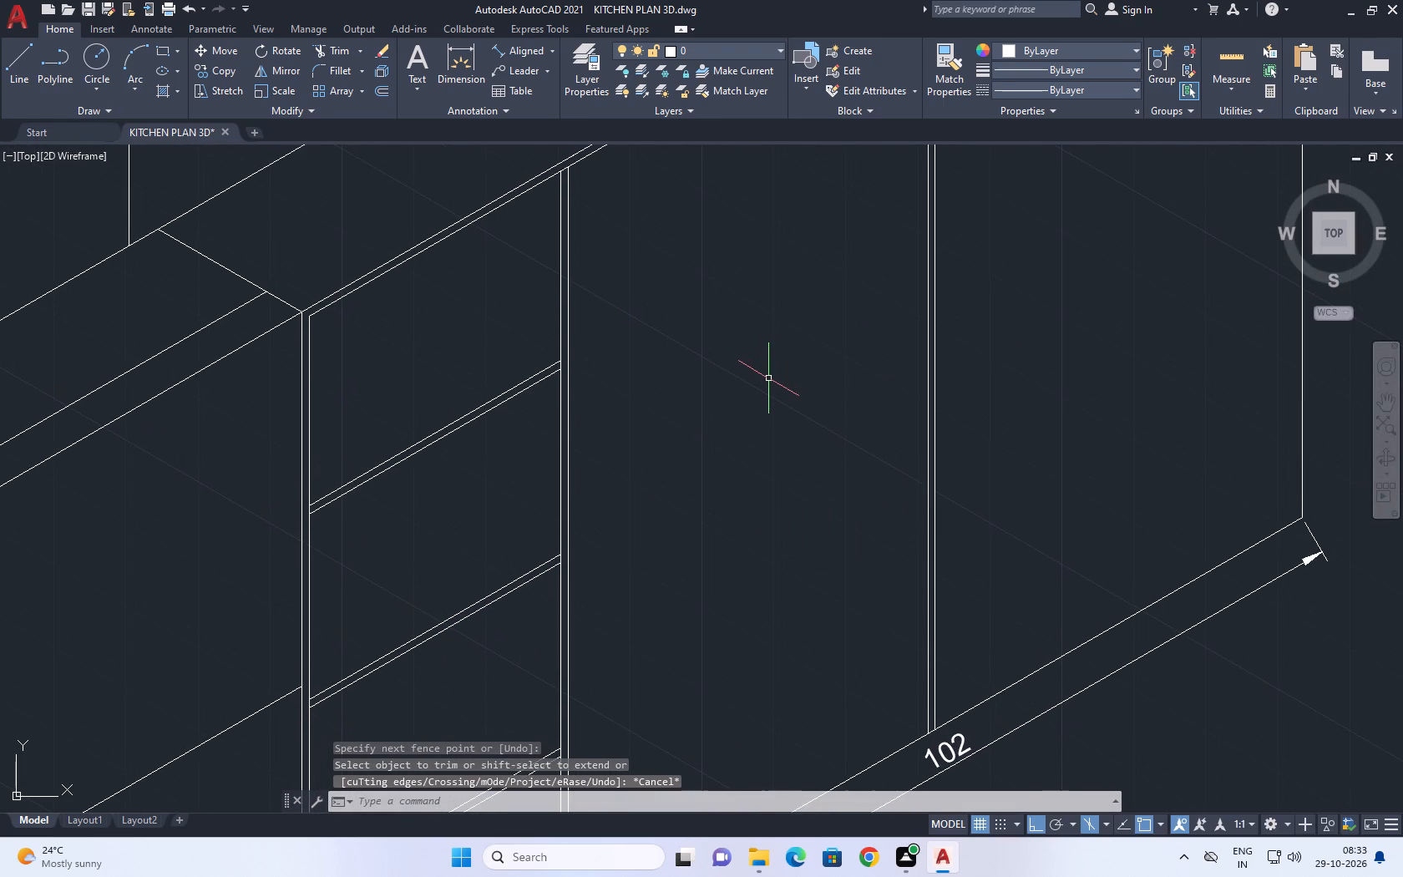
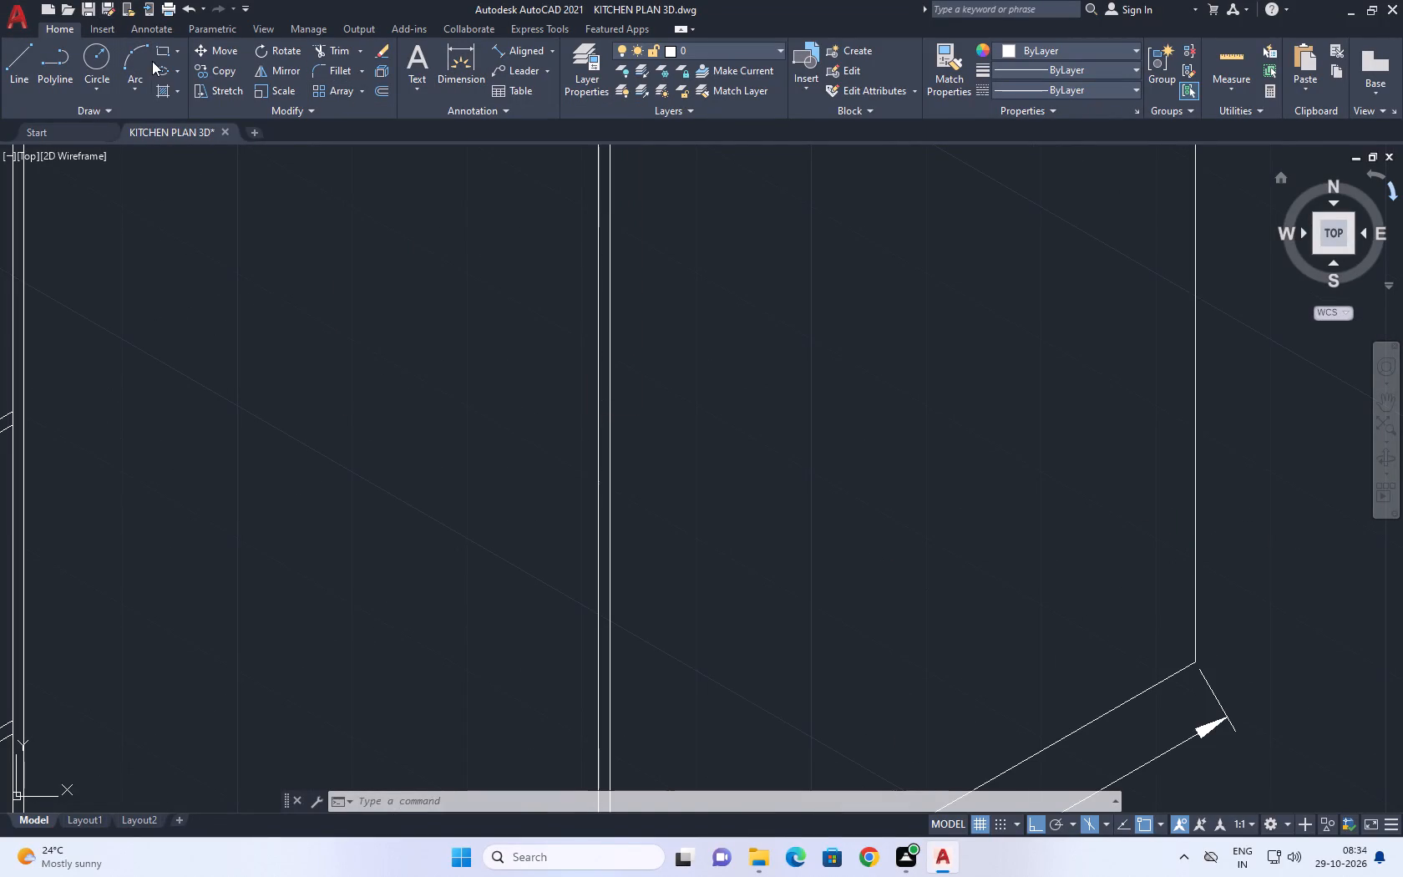
# Examine the whole isometric kitchen, especially the corner where the base cabinets' countertop meets the second wall's cabinet run.
pyautogui.scroll(-4, 590, 433)
pyautogui.moveTo(707, 432); pyautogui.dragTo(331, 462, button='middle')
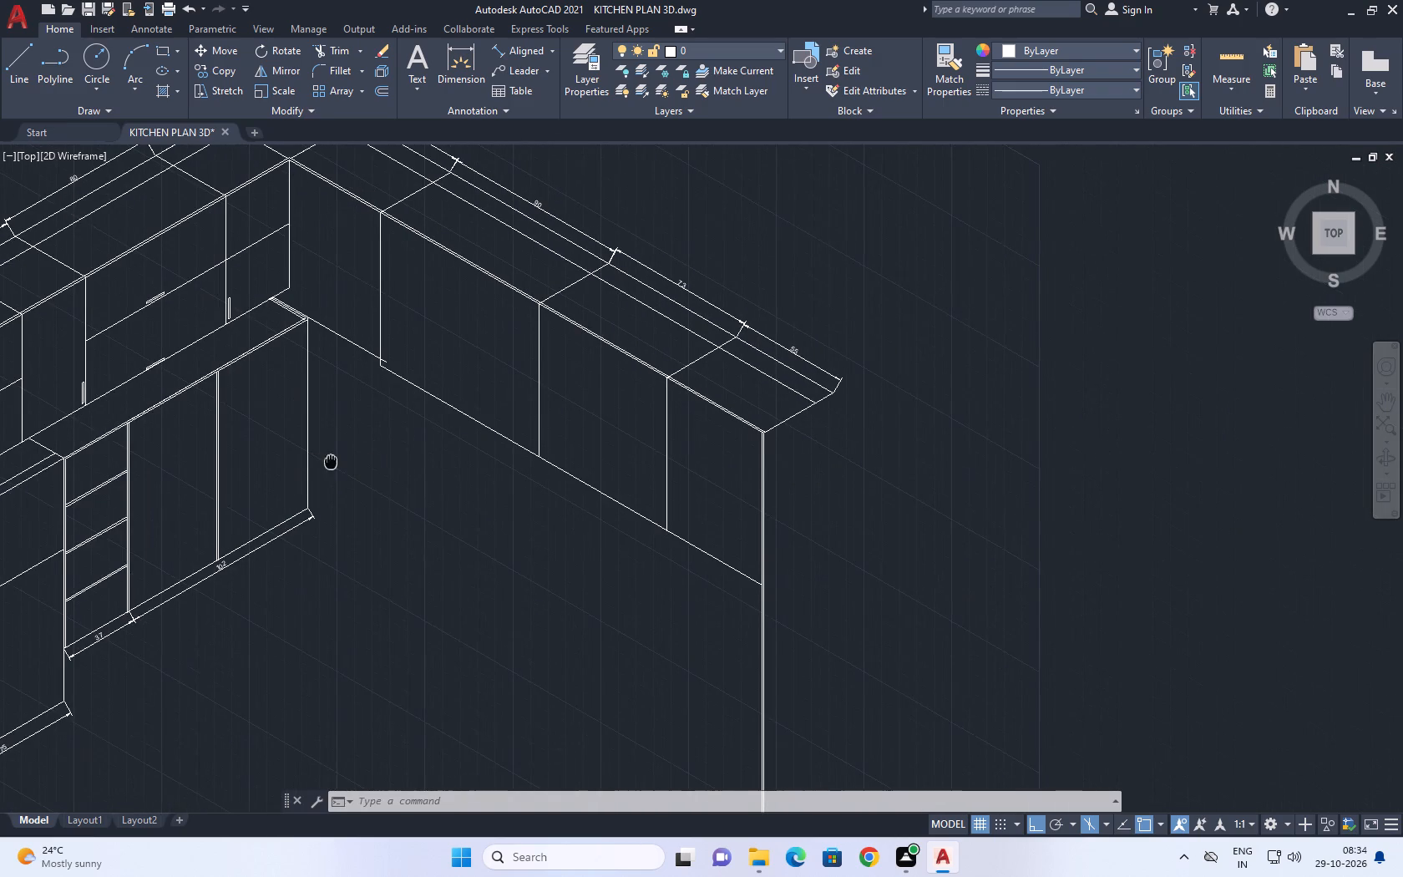
pyautogui.moveTo(331, 462); pyautogui.dragTo(330, 462, button='middle')
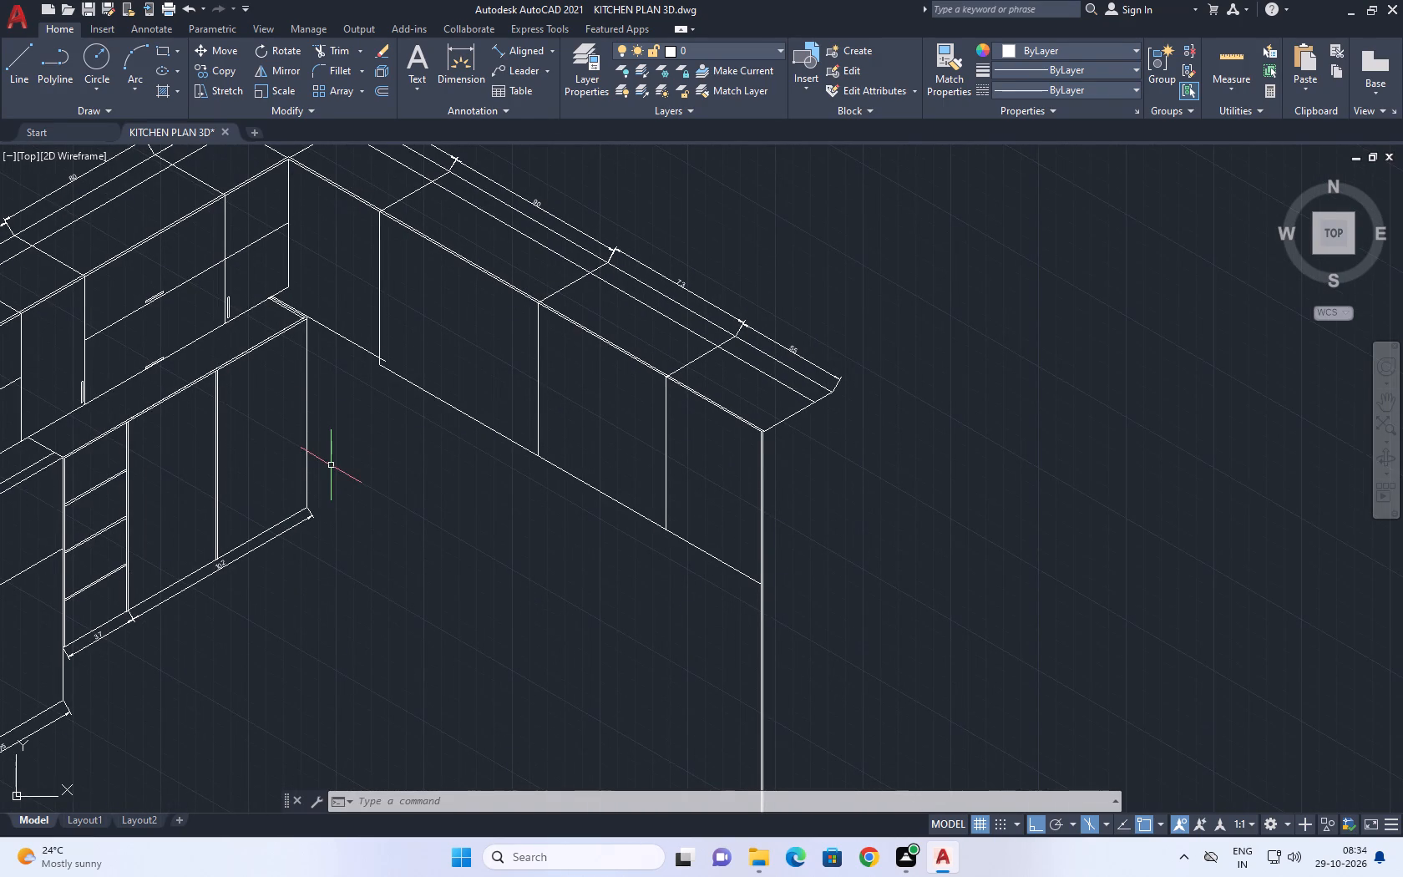
pyautogui.moveTo(551, 469); pyautogui.dragTo(430, 418, button='middle')
pyautogui.moveTo(285, 477); pyautogui.dragTo(557, 463, button='middle')
pyautogui.scroll(-1, 509, 312)
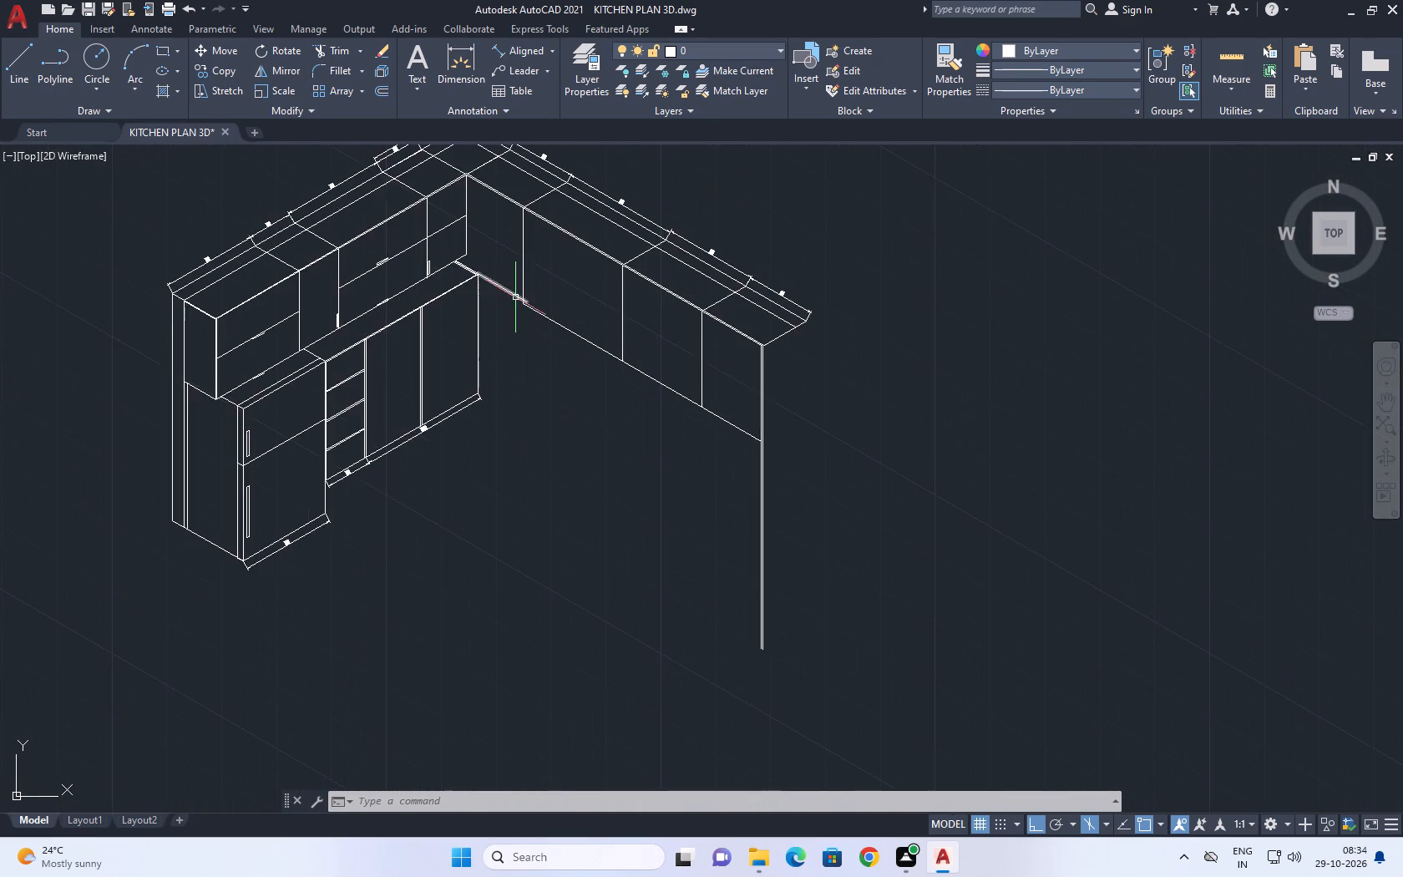
pyautogui.scroll(2, 517, 296)
pyautogui.moveTo(464, 275); pyautogui.dragTo(514, 337, button='middle')
pyautogui.scroll(2, 464, 307)
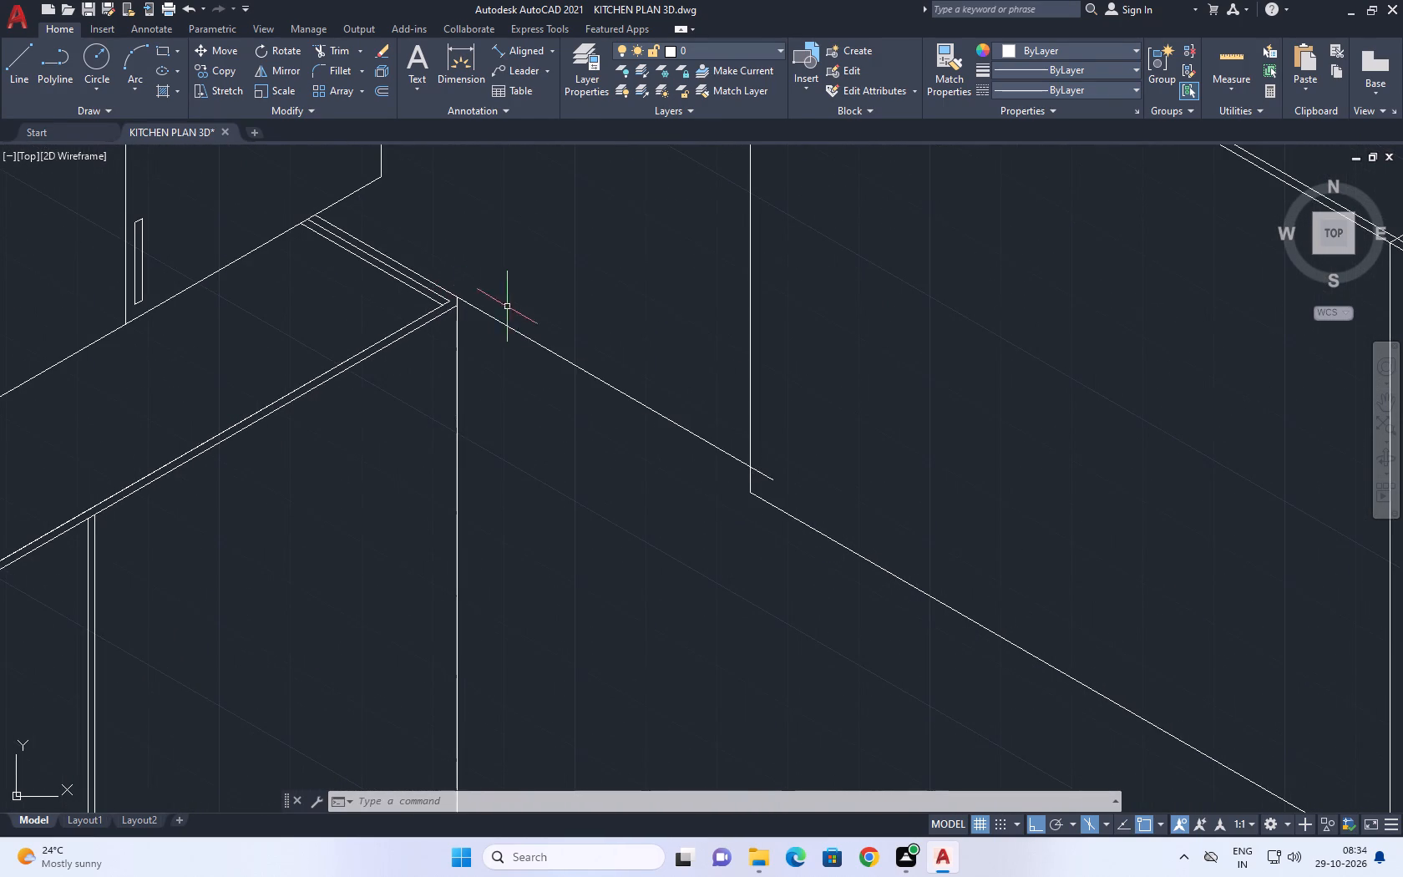
pyautogui.moveTo(526, 313); pyautogui.dragTo(617, 385, button='middle')
pyautogui.scroll(-2, 620, 385)
pyautogui.moveTo(600, 499); pyautogui.dragTo(631, 382, button='middle')
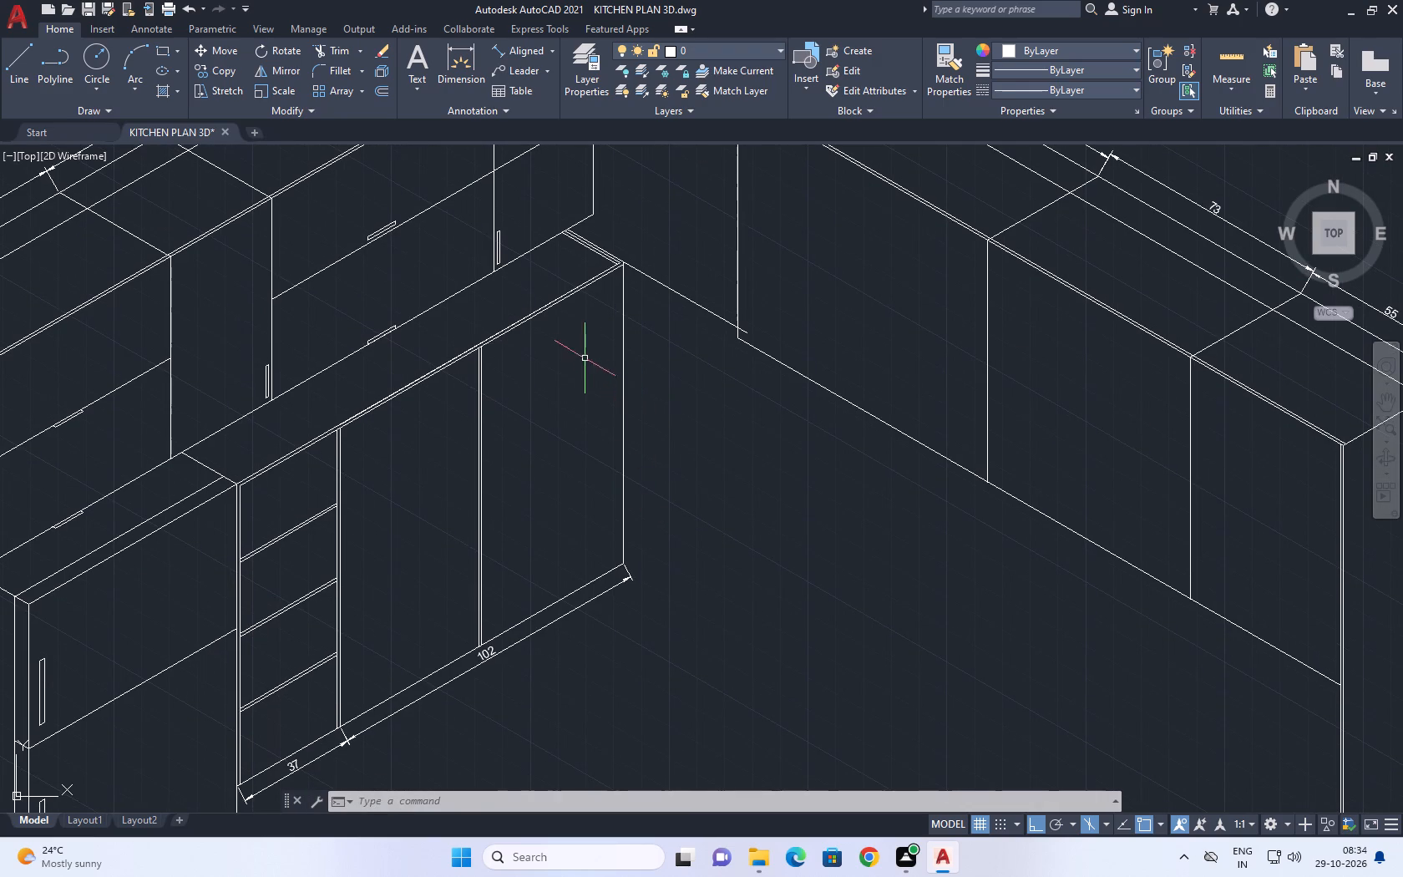
pyautogui.moveTo(578, 318); pyautogui.dragTo(661, 443, button='middle')
pyautogui.scroll(-1, 580, 320)
pyautogui.moveTo(664, 438); pyautogui.dragTo(685, 454, button='middle')
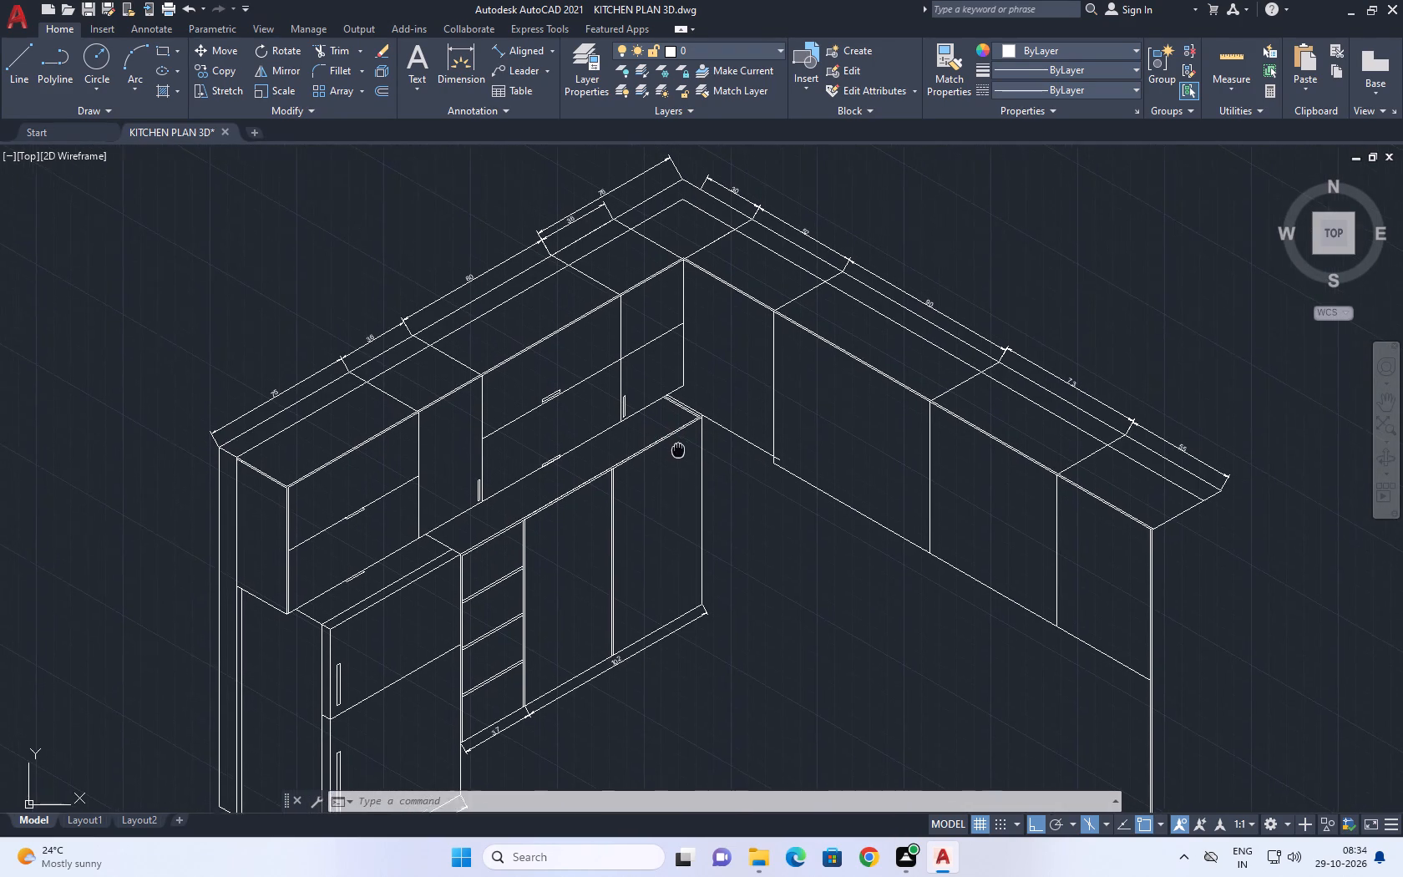
pyautogui.moveTo(685, 454); pyautogui.dragTo(706, 478, button='middle')
# Erase the upper line and its remaining segment running parallel along the countertop's front edge above the shelf bay and doors.
pyautogui.scroll(3, 503, 568)
pyautogui.moveTo(505, 571); pyautogui.dragTo(536, 586, button='middle')
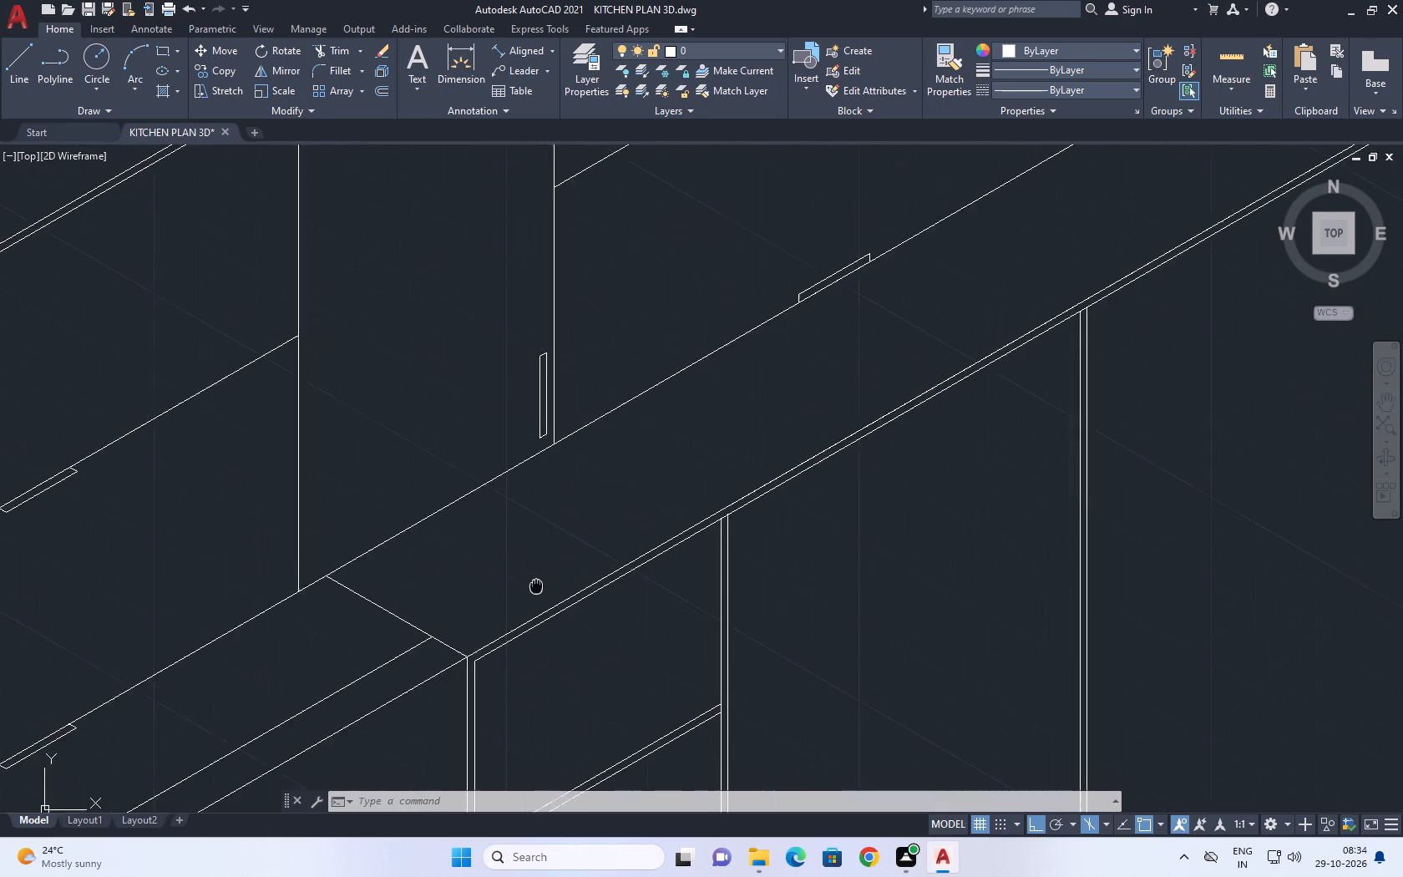
pyautogui.moveTo(536, 586); pyautogui.dragTo(622, 560, button='middle')
pyautogui.middleClick(623, 560)
pyautogui.scroll(1, 600, 600)
pyautogui.click(605, 607)
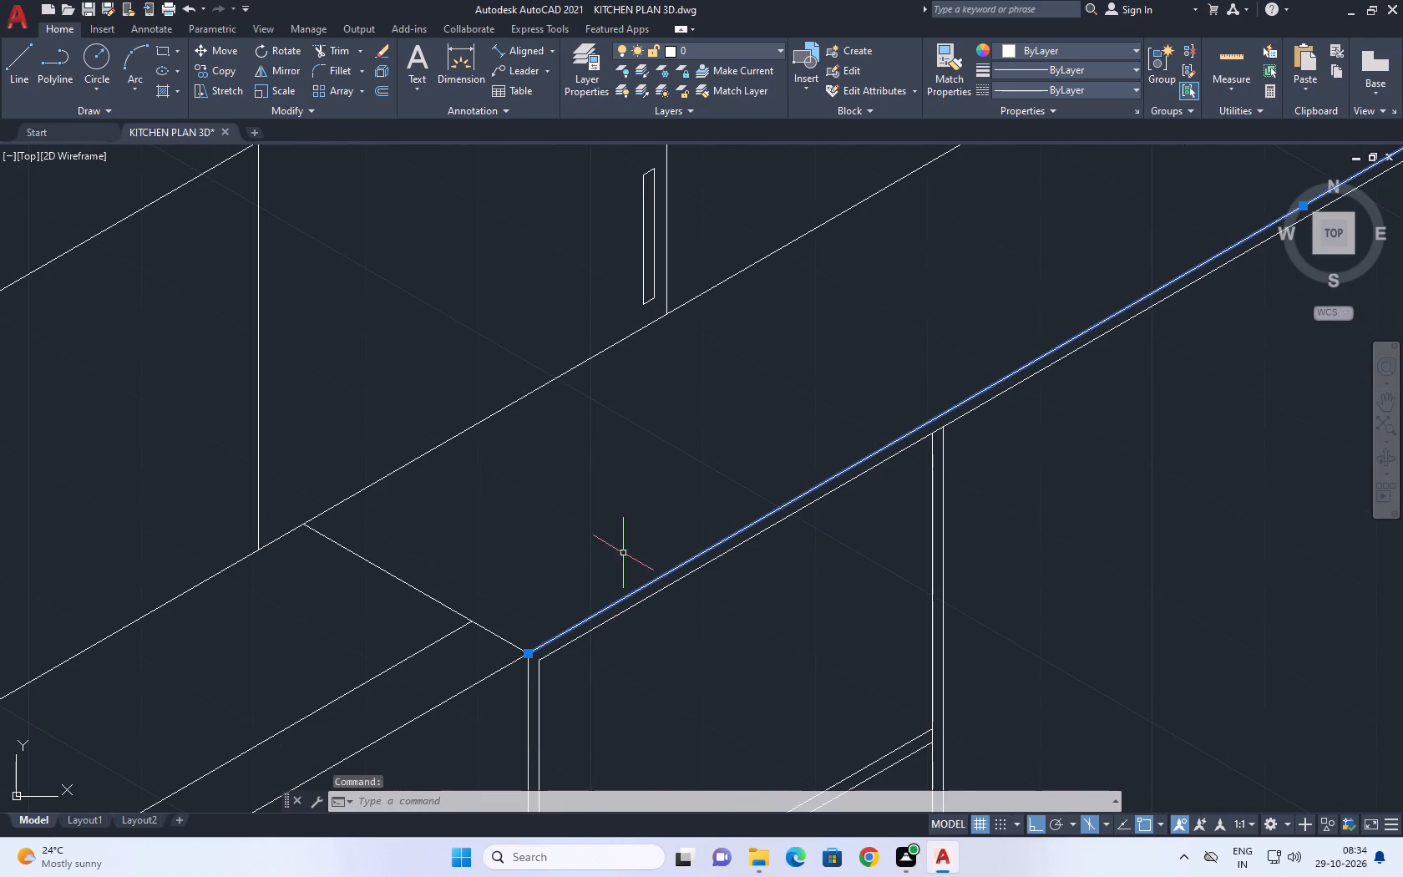
pyautogui.press('Delete')
pyautogui.moveTo(688, 610); pyautogui.dragTo(603, 543)
pyautogui.moveTo(694, 506); pyautogui.dragTo(528, 647, button='middle')
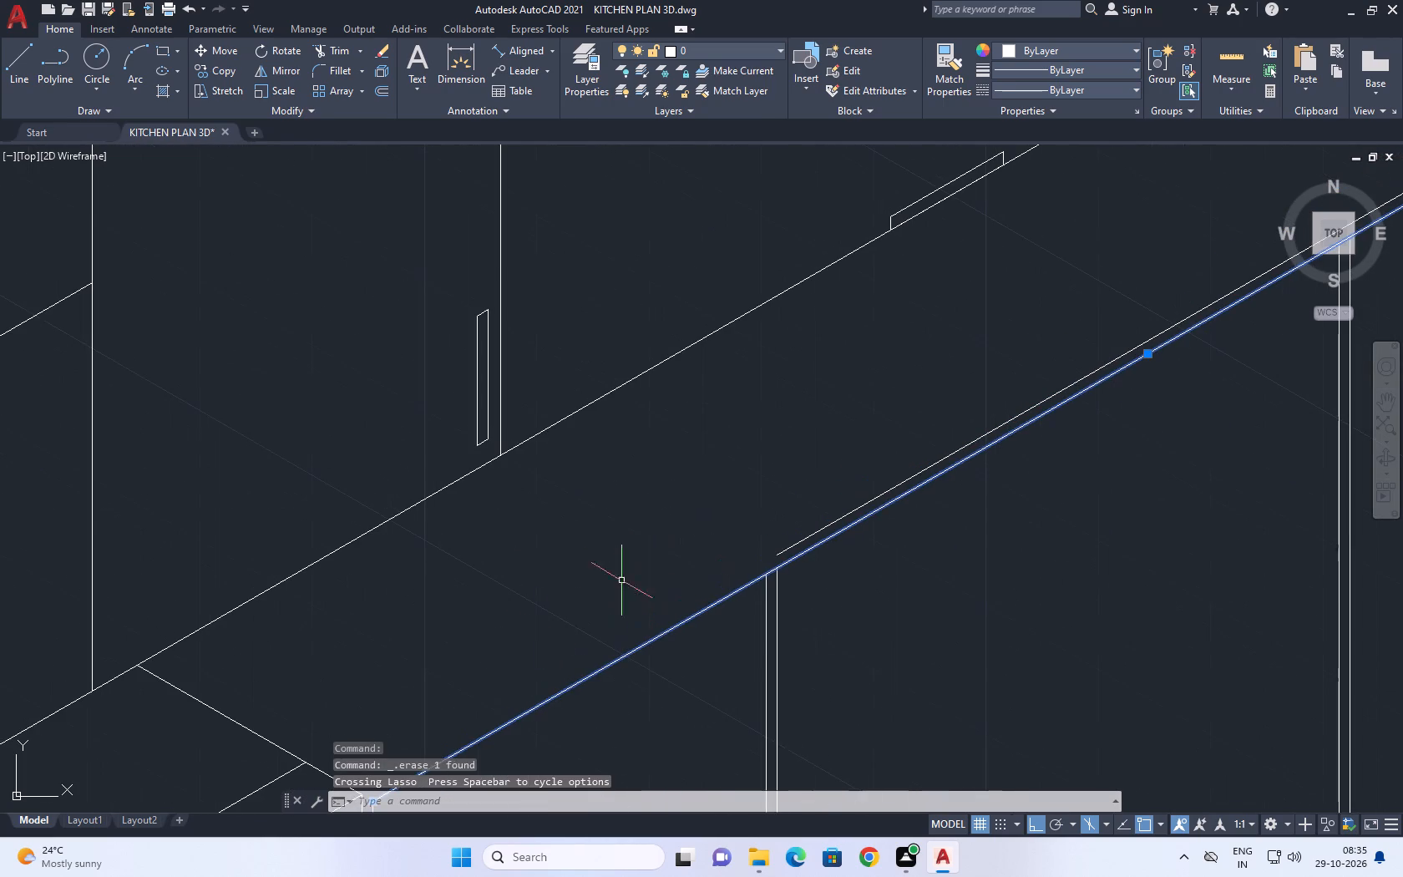
pyautogui.press('Escape')
pyautogui.click(794, 548)
pyautogui.press('Delete')
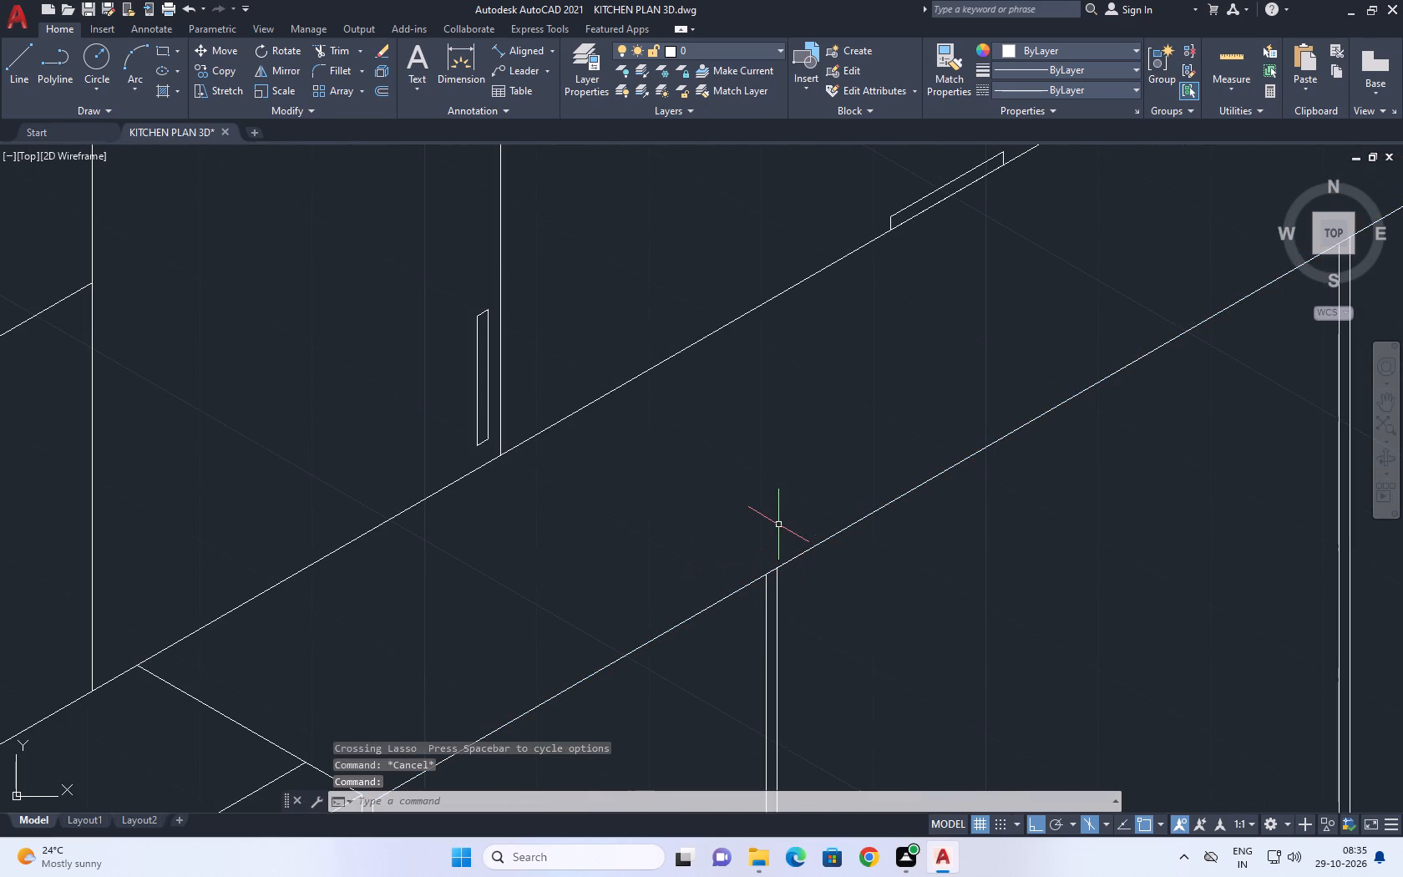
# Copy the countertop's remaining front edge line 3 units back towards the wall along the 150° isometric axis.
pyautogui.scroll(-2, 778, 530)
pyautogui.click(889, 498)
pyautogui.click(869, 482)
pyautogui.moveTo(870, 489); pyautogui.dragTo(883, 535, button='middle')
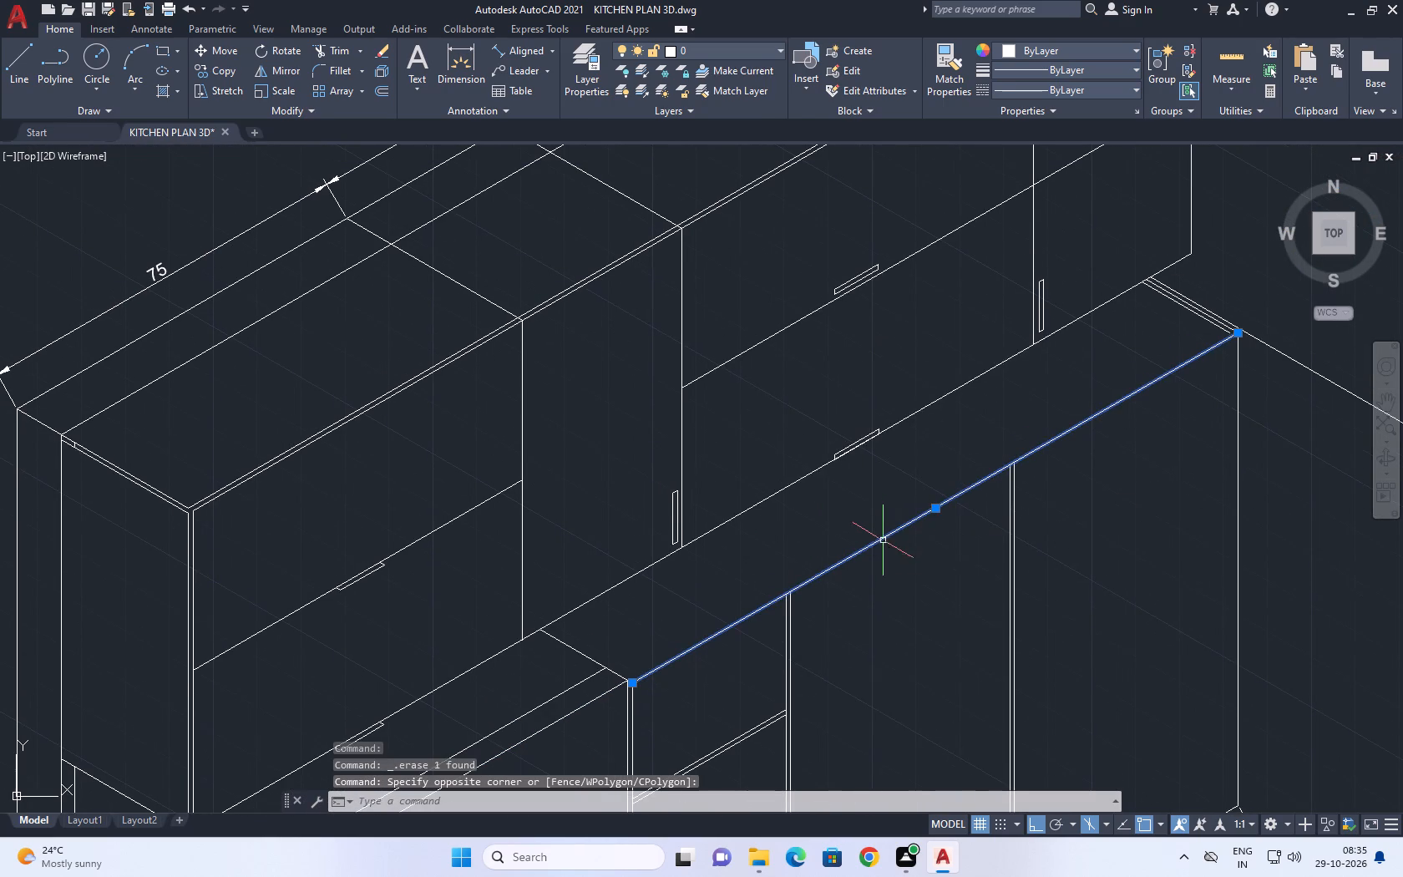
pyautogui.press('c')
pyautogui.write('o')
pyautogui.press('space')
pyautogui.click(859, 551)
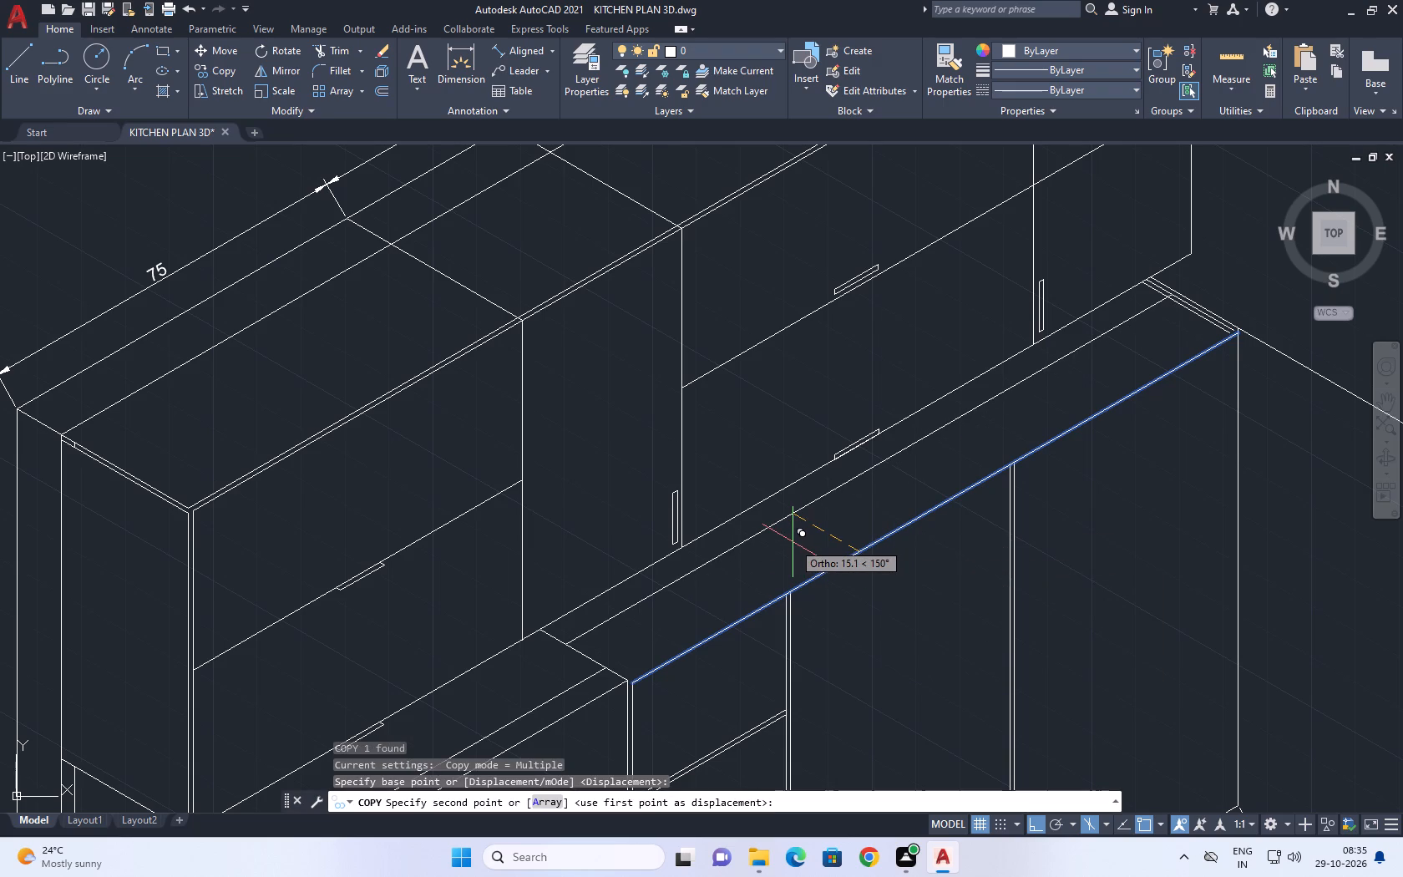
pyautogui.press('3')
pyautogui.press('Return')
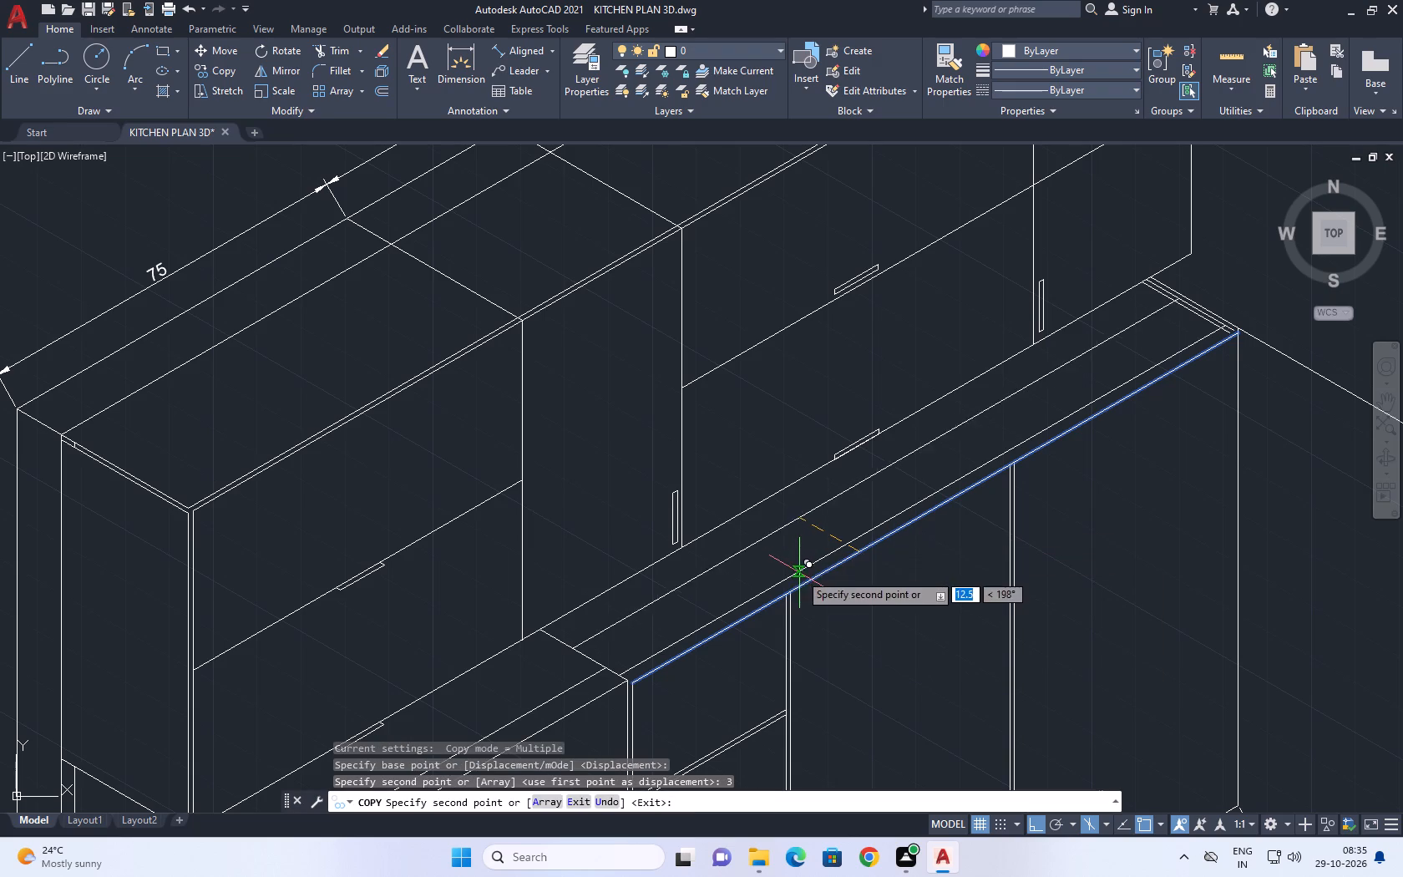
pyautogui.press('Escape')
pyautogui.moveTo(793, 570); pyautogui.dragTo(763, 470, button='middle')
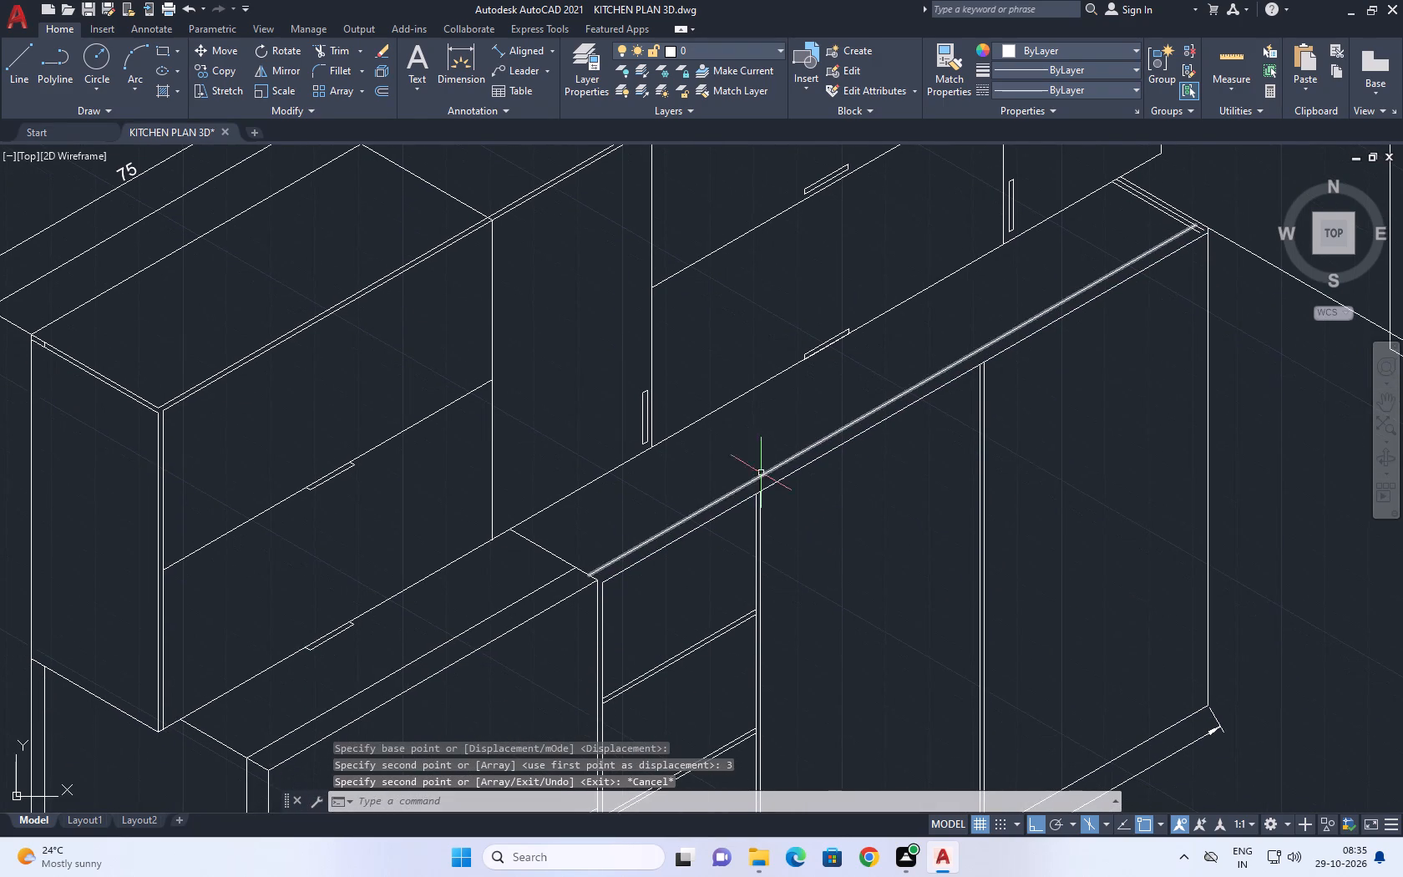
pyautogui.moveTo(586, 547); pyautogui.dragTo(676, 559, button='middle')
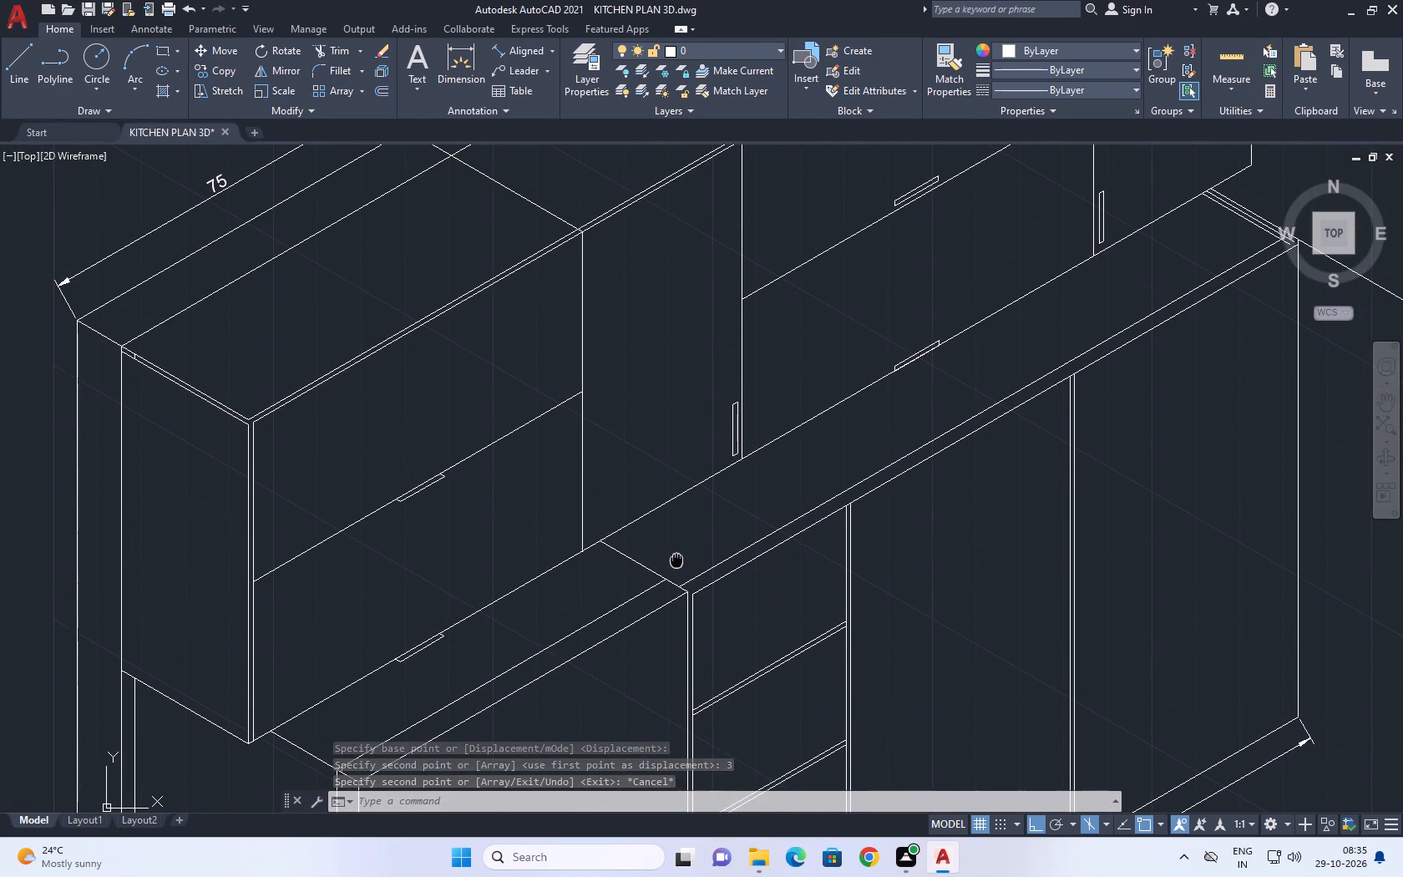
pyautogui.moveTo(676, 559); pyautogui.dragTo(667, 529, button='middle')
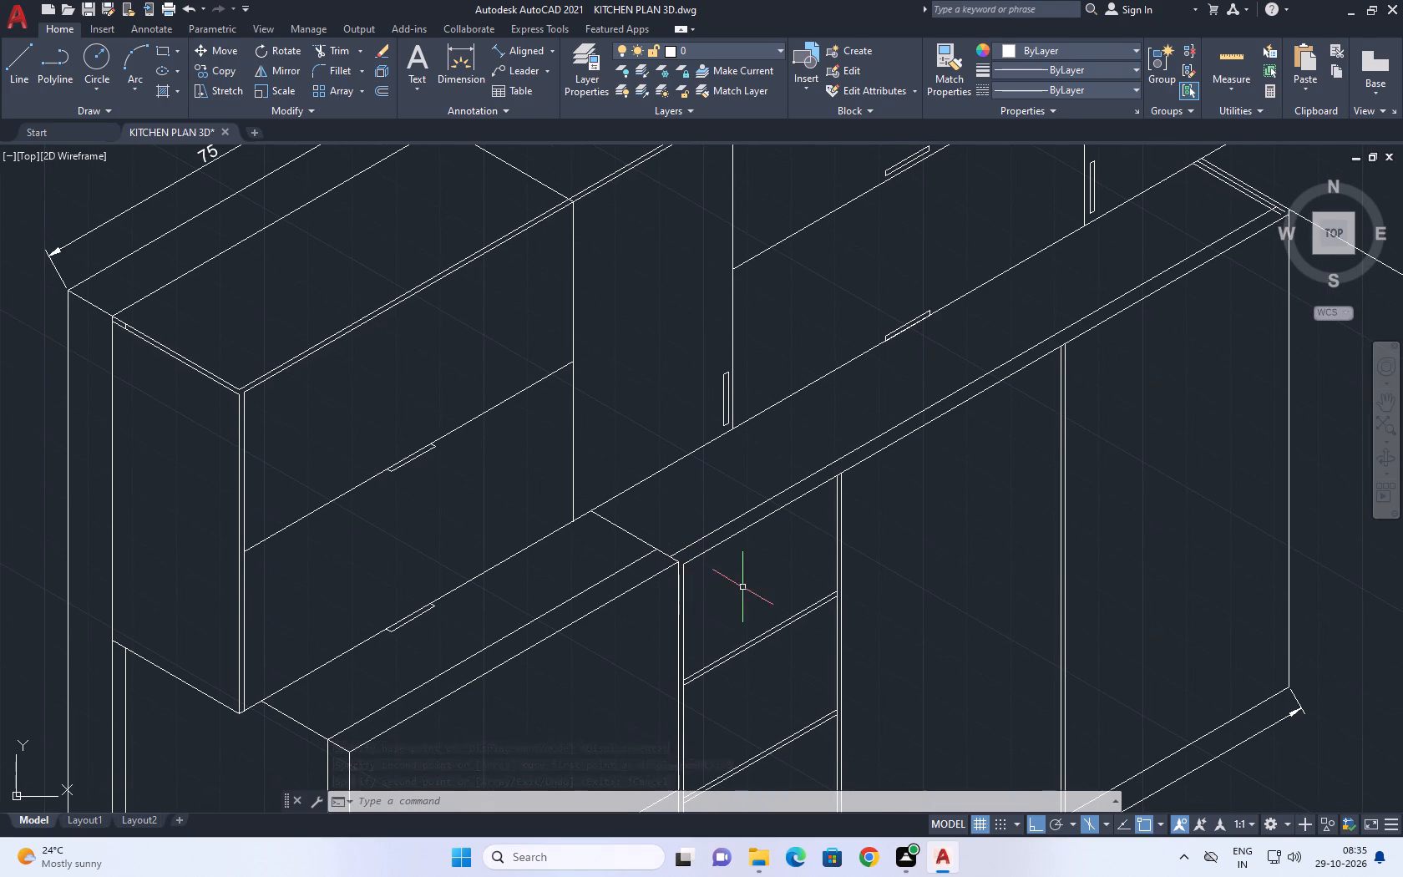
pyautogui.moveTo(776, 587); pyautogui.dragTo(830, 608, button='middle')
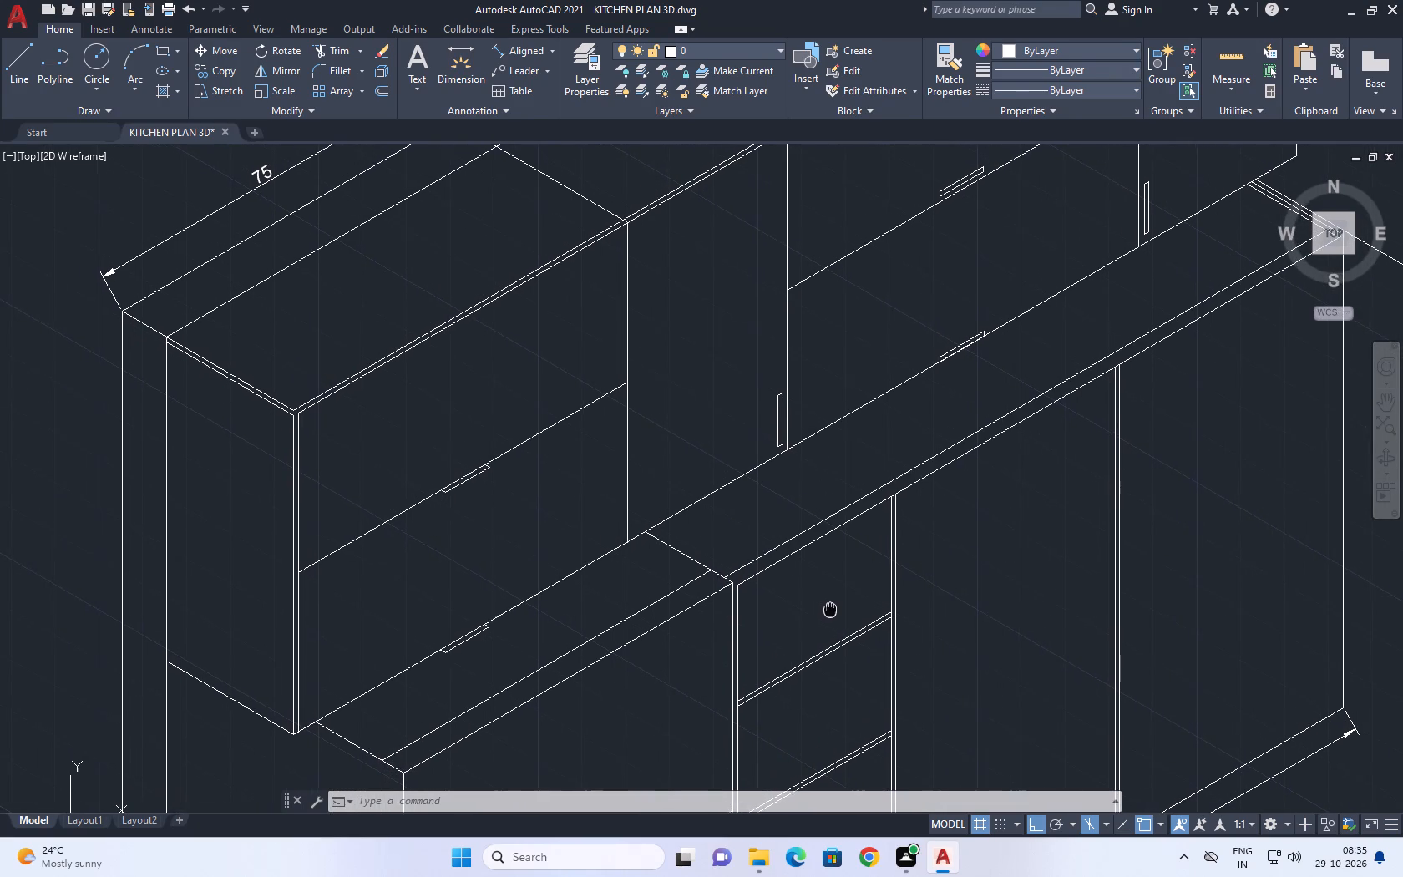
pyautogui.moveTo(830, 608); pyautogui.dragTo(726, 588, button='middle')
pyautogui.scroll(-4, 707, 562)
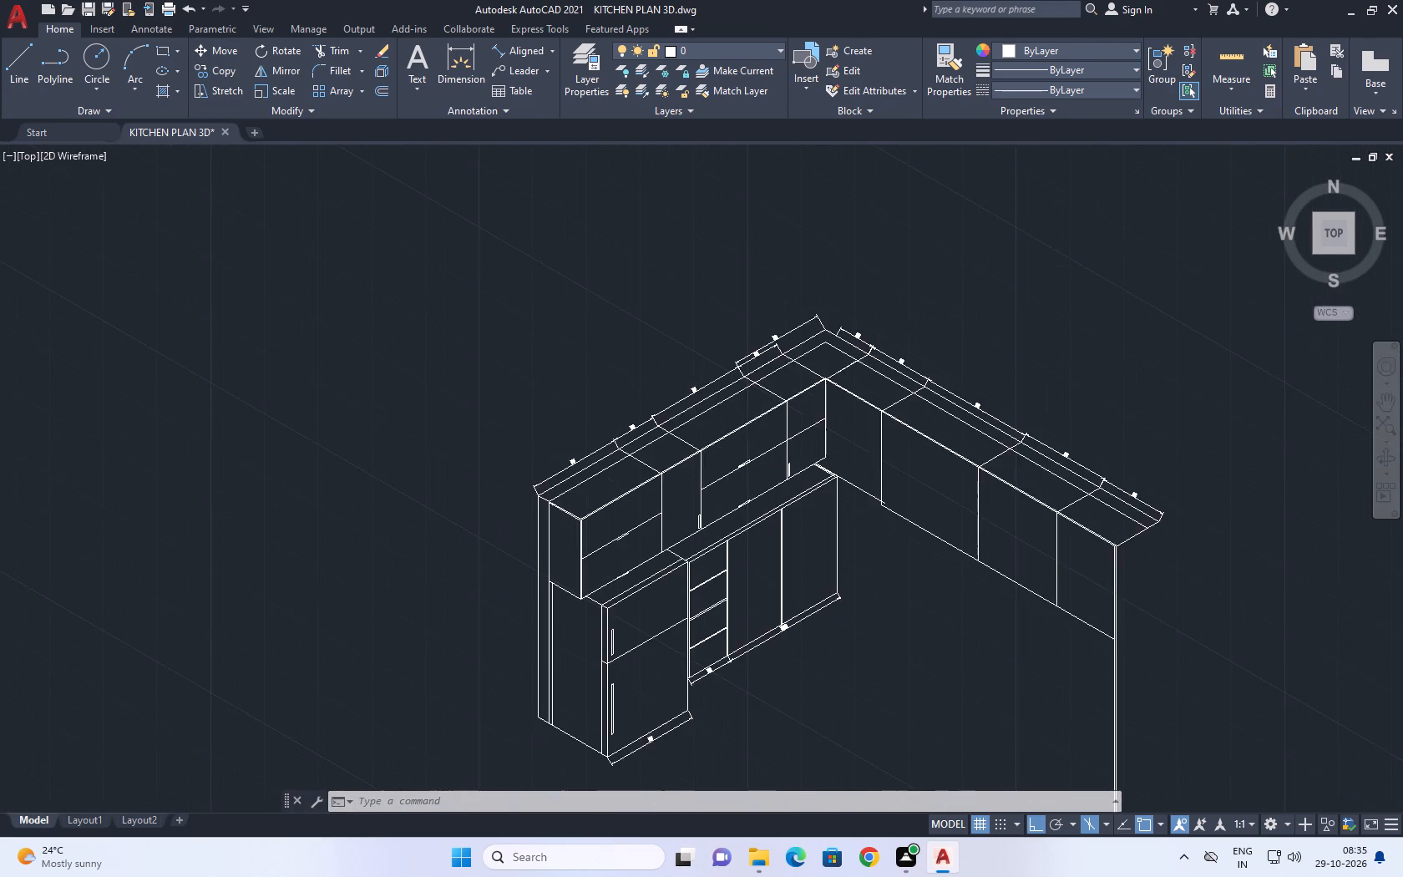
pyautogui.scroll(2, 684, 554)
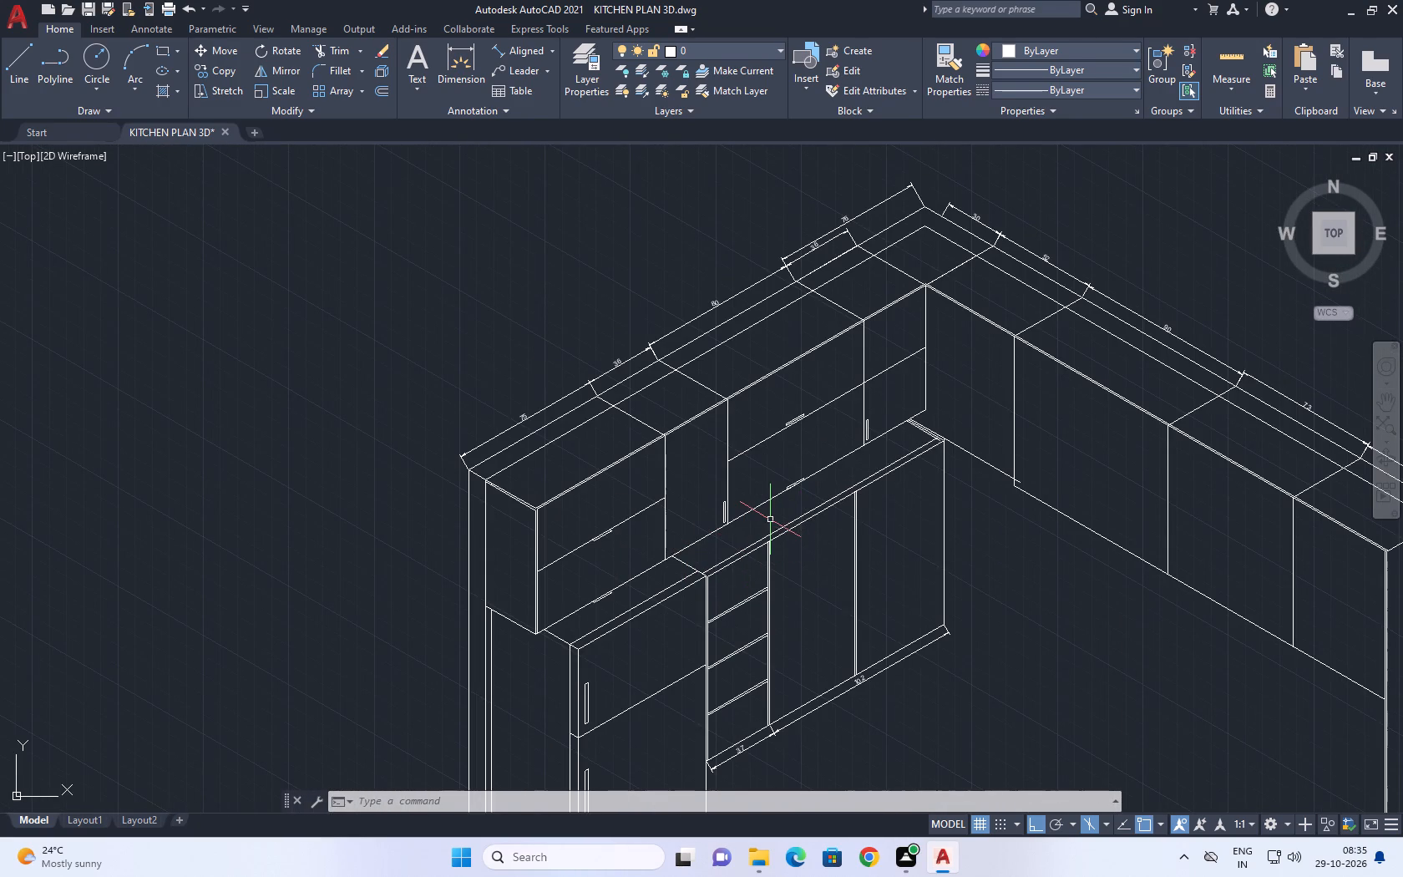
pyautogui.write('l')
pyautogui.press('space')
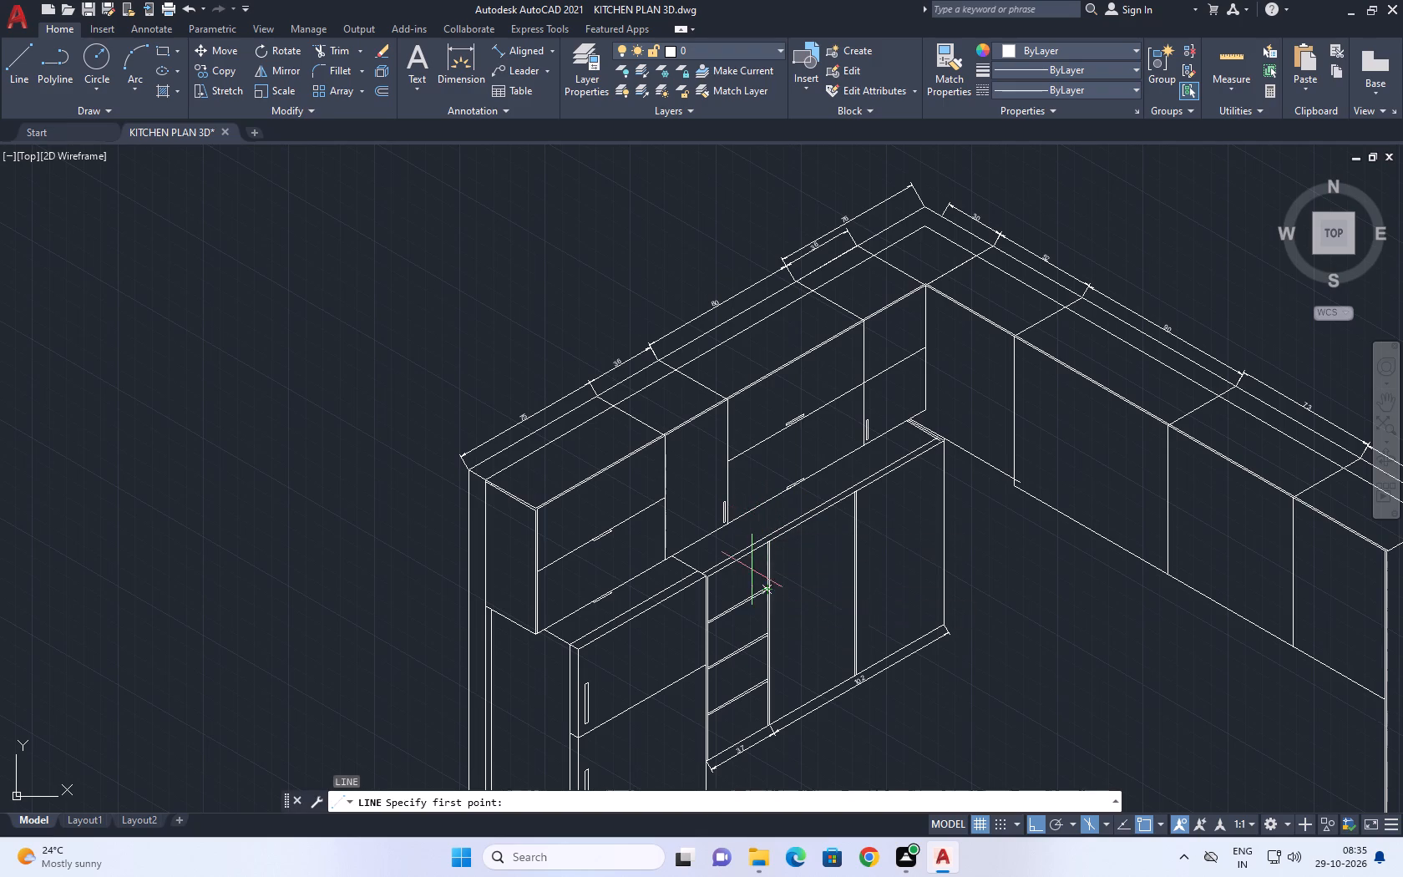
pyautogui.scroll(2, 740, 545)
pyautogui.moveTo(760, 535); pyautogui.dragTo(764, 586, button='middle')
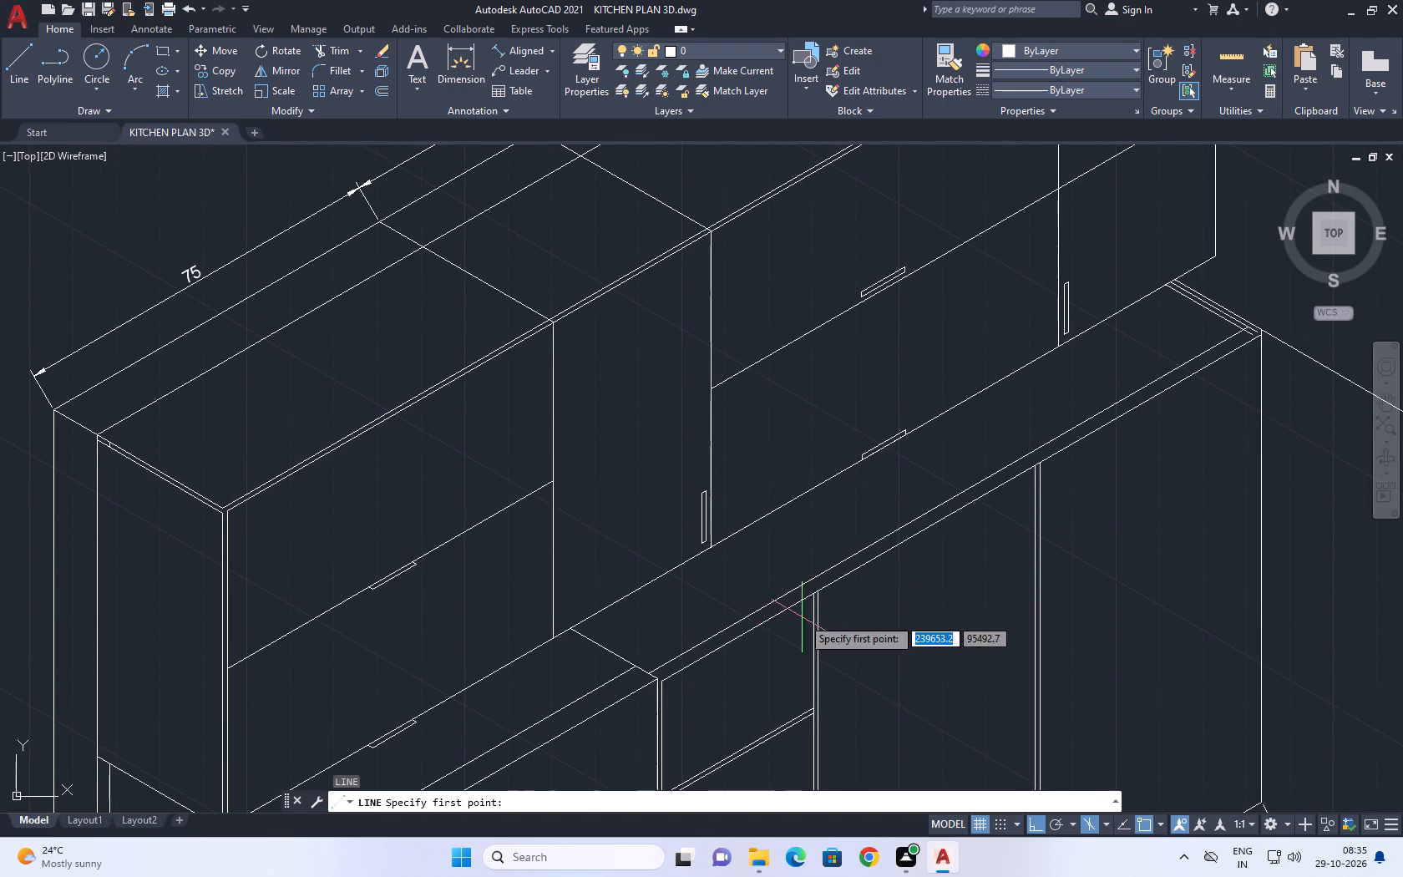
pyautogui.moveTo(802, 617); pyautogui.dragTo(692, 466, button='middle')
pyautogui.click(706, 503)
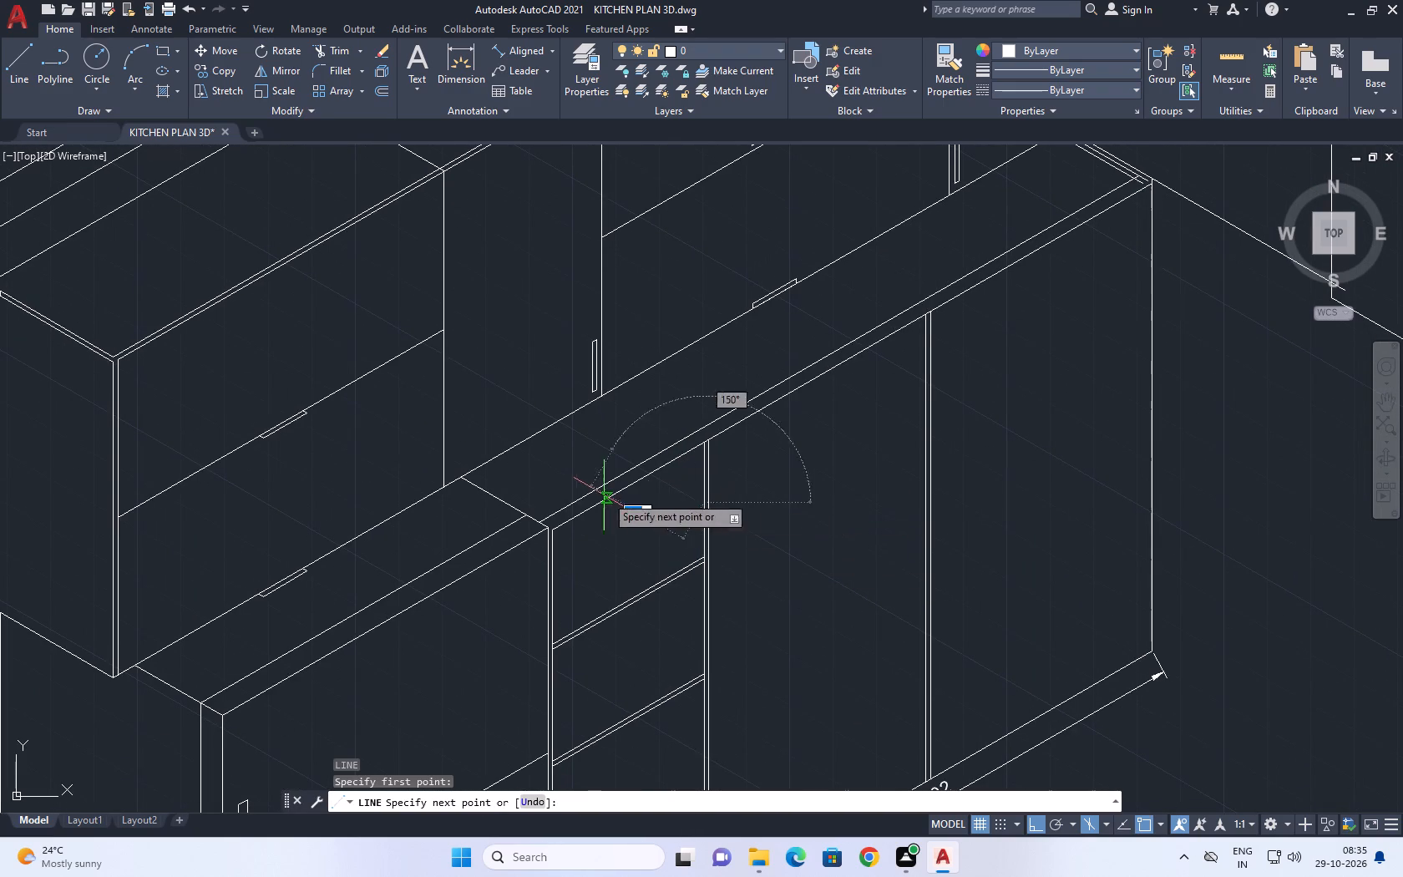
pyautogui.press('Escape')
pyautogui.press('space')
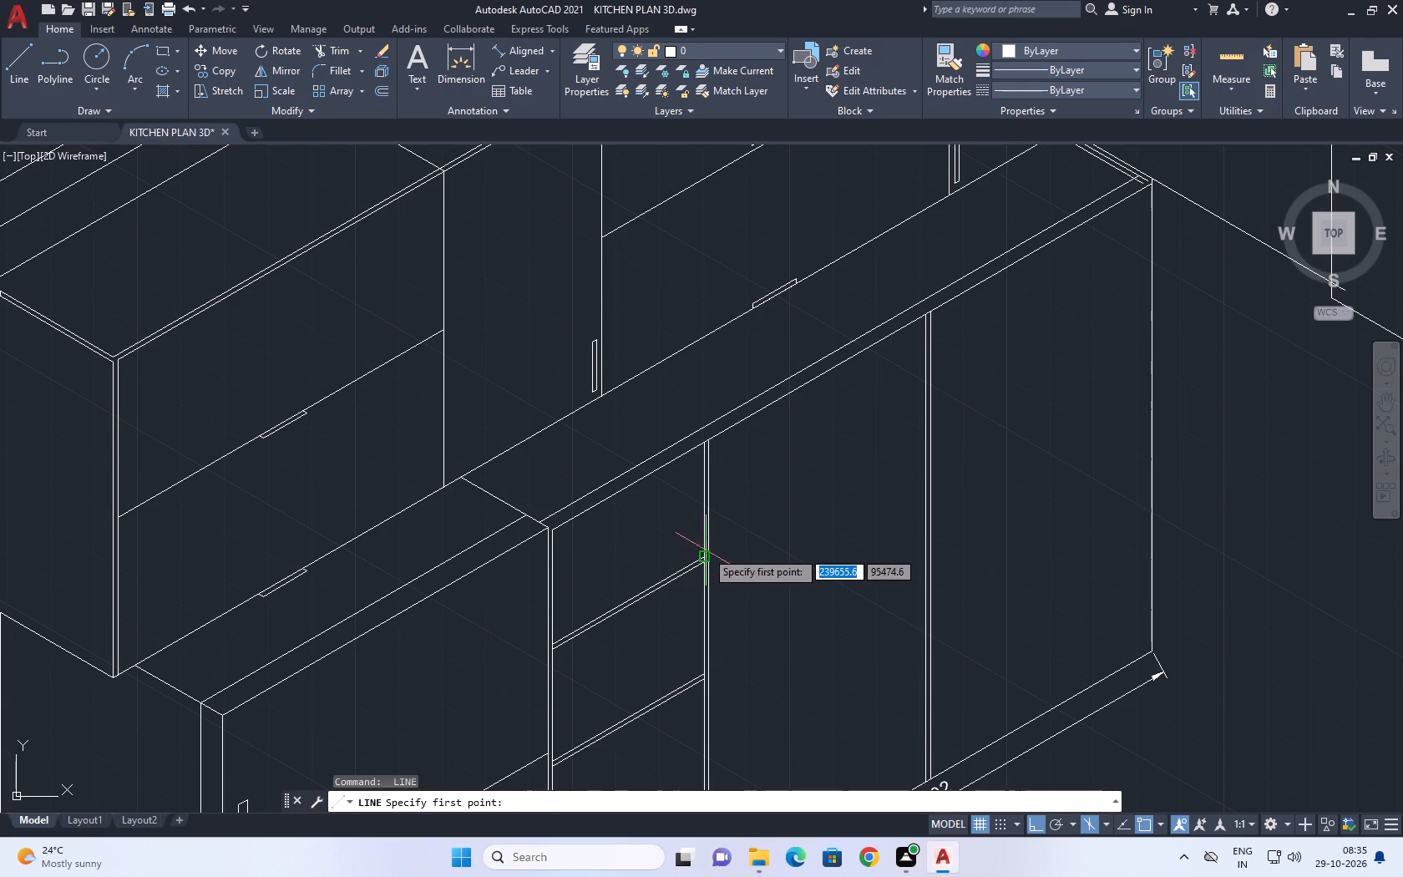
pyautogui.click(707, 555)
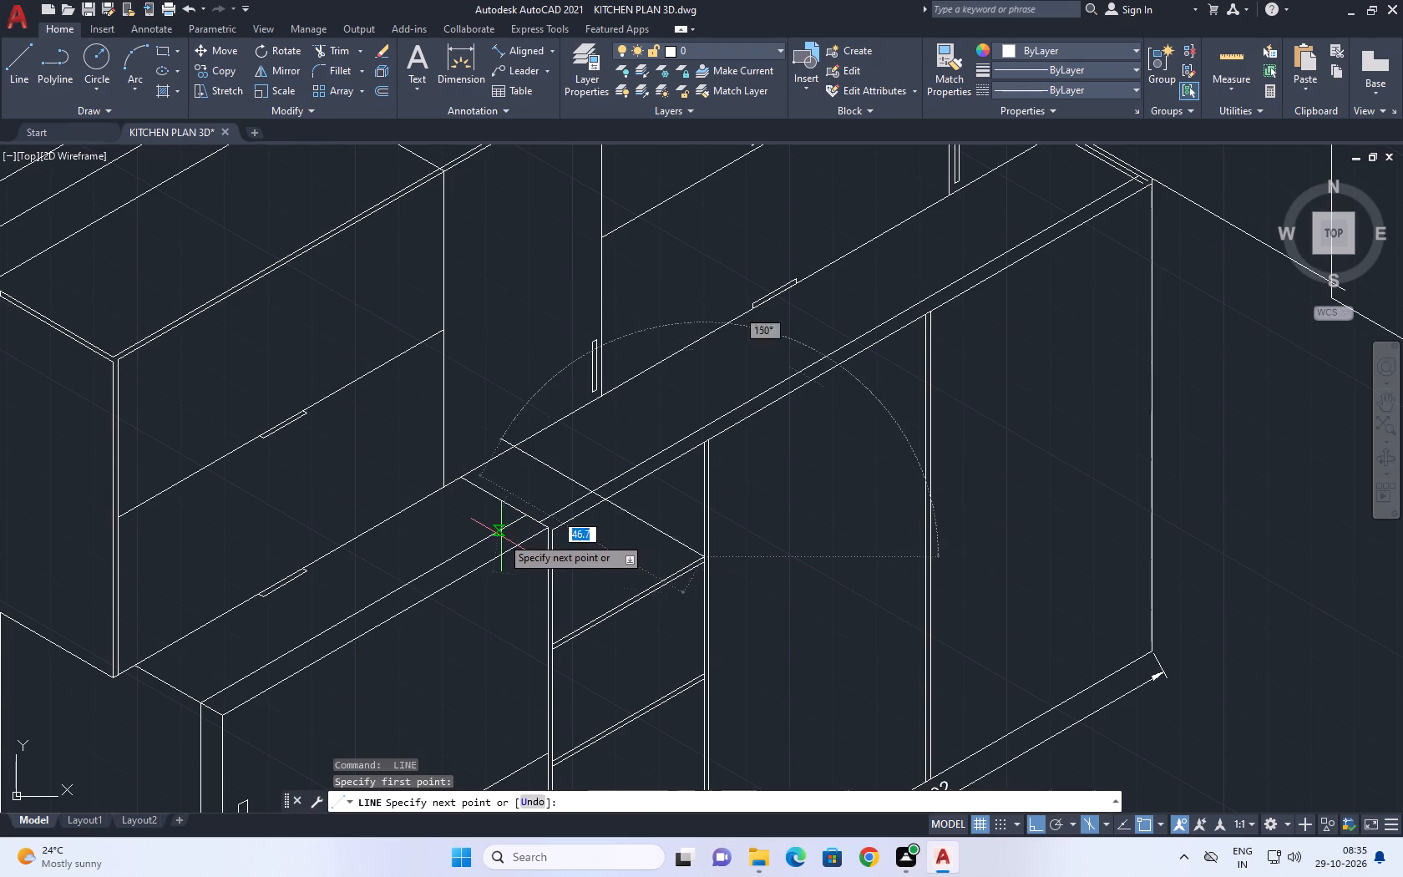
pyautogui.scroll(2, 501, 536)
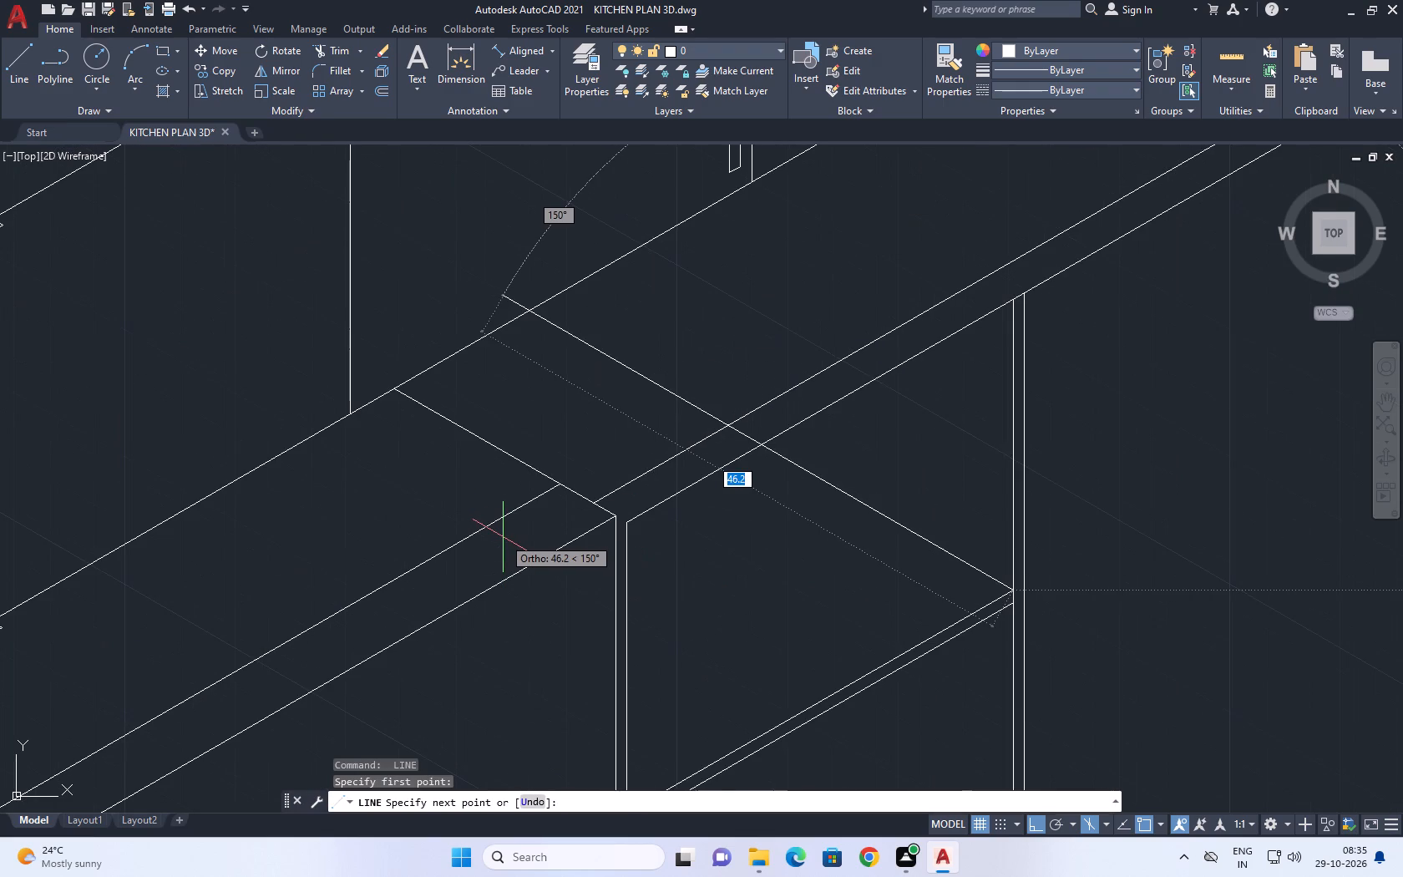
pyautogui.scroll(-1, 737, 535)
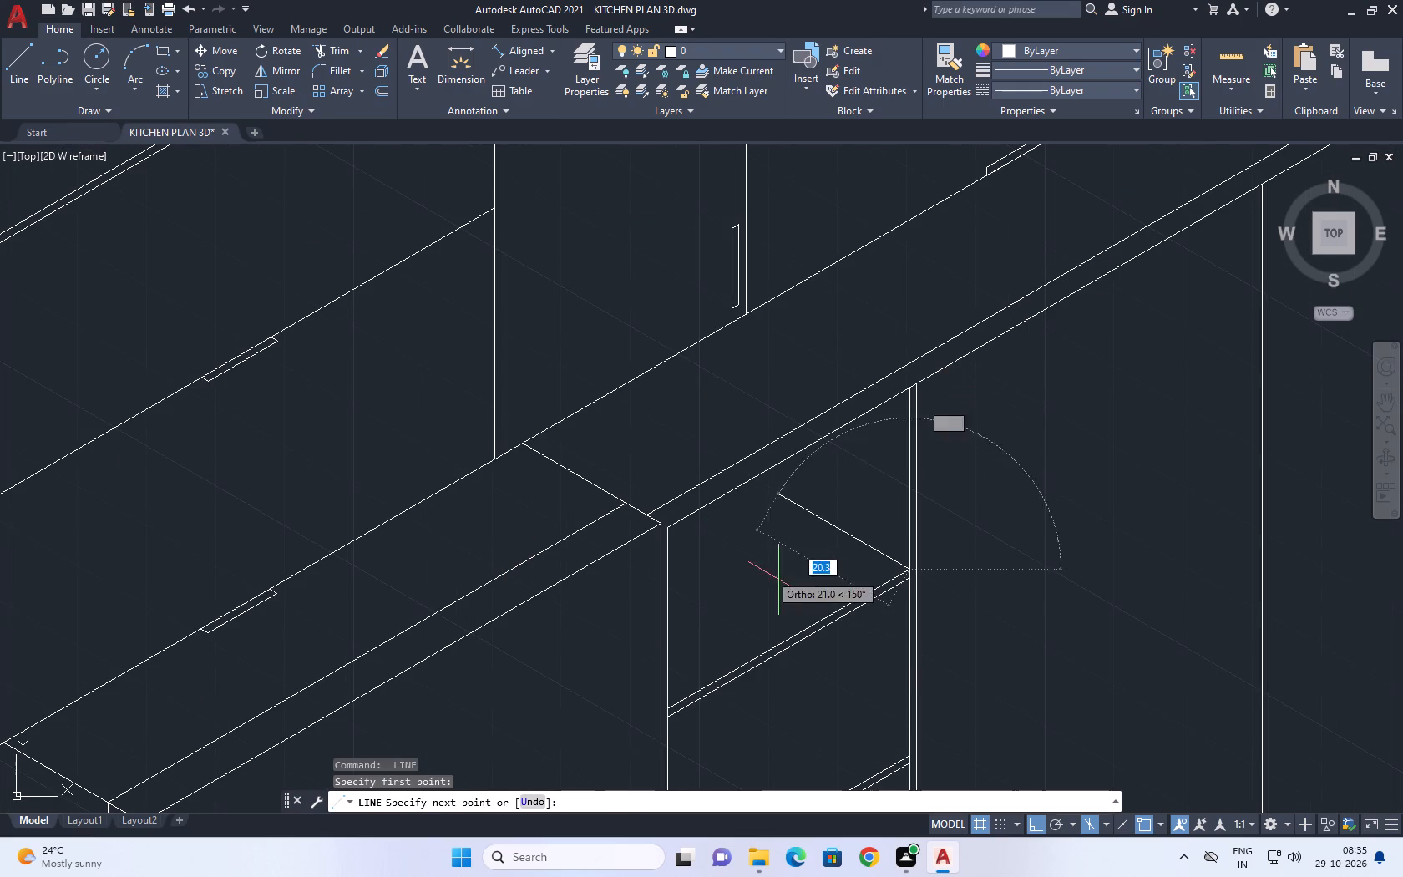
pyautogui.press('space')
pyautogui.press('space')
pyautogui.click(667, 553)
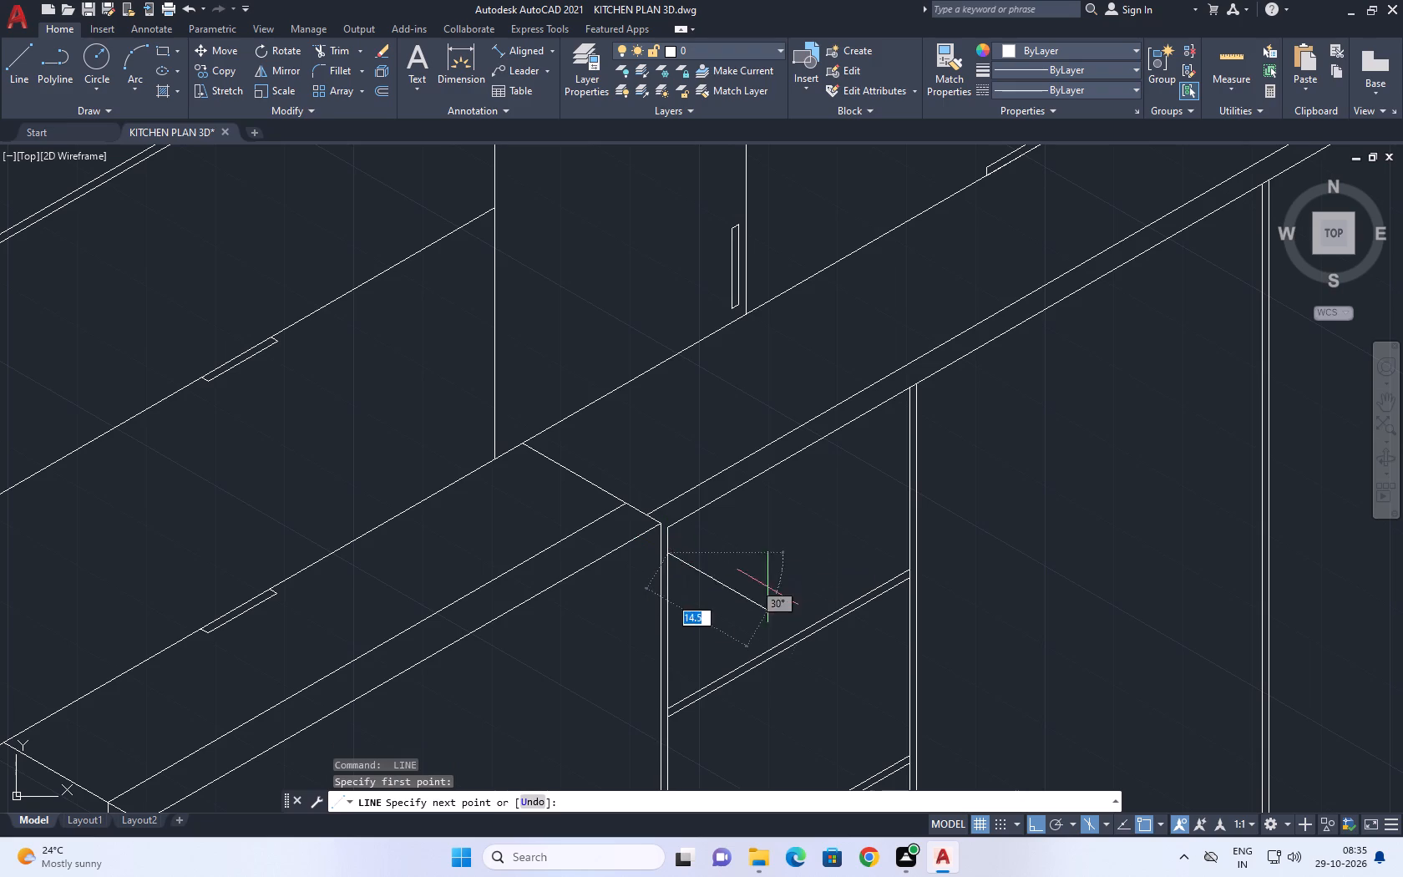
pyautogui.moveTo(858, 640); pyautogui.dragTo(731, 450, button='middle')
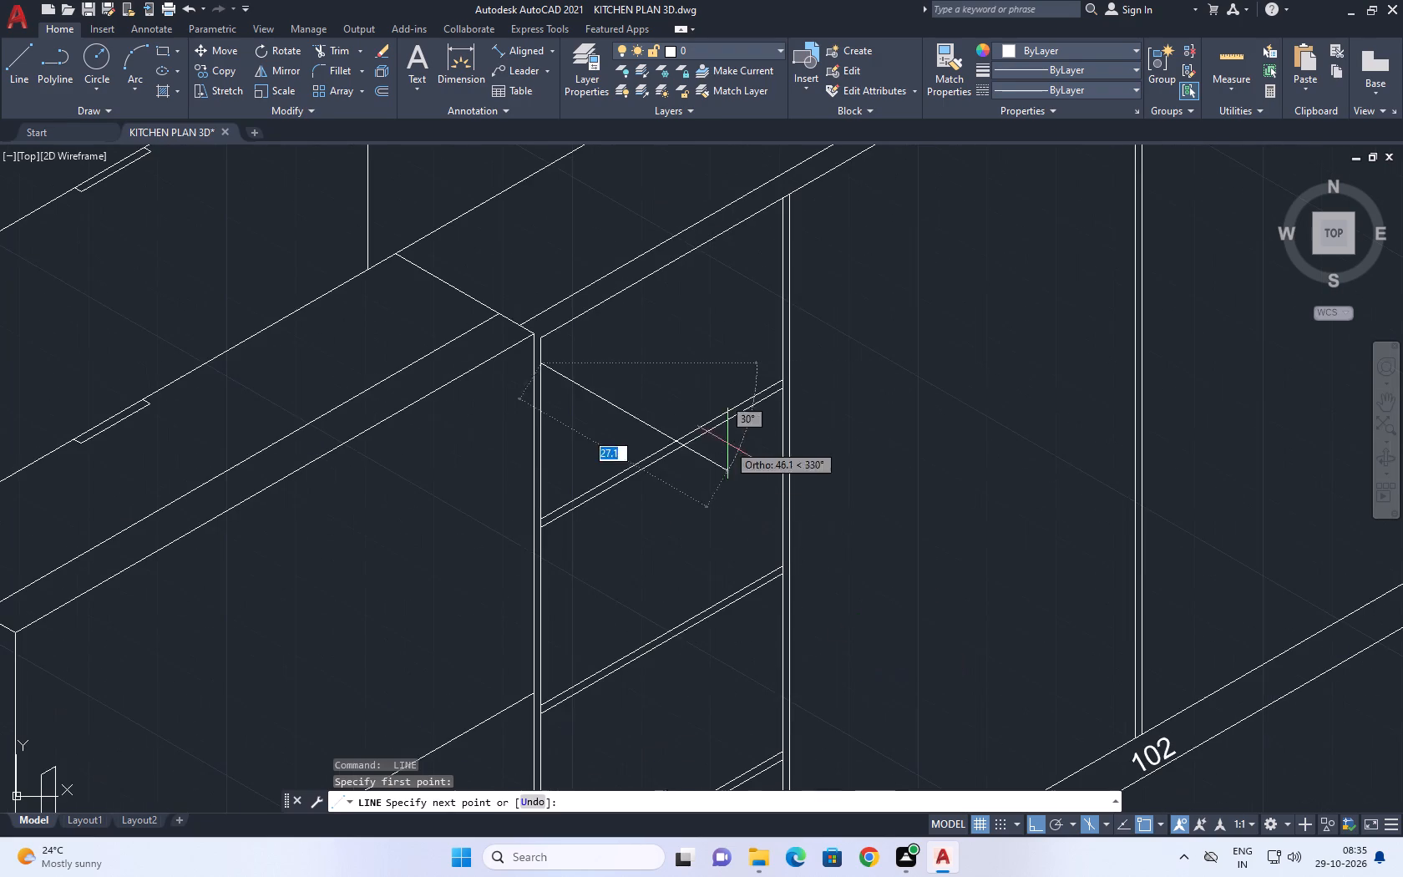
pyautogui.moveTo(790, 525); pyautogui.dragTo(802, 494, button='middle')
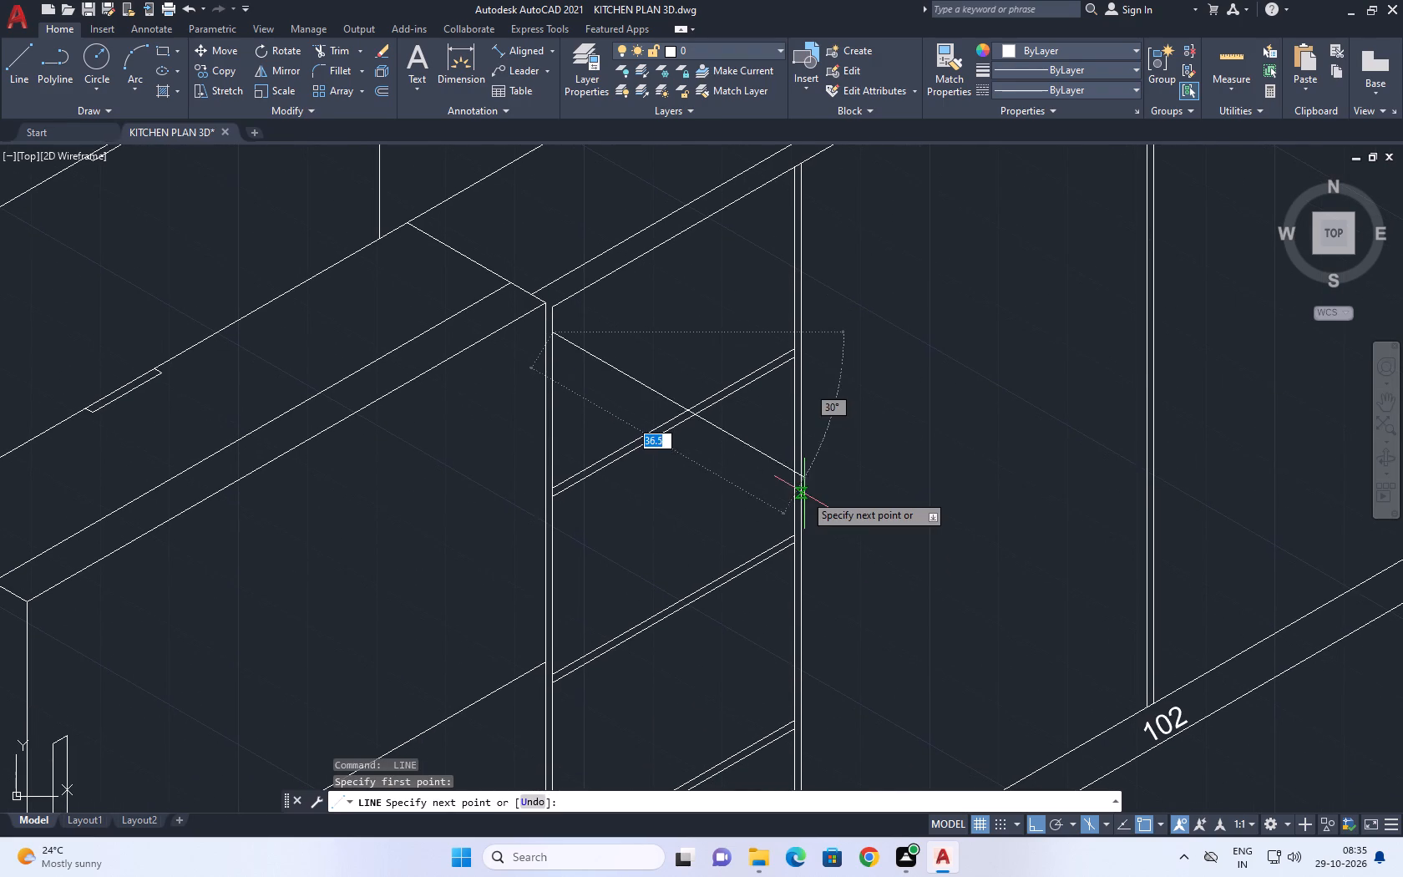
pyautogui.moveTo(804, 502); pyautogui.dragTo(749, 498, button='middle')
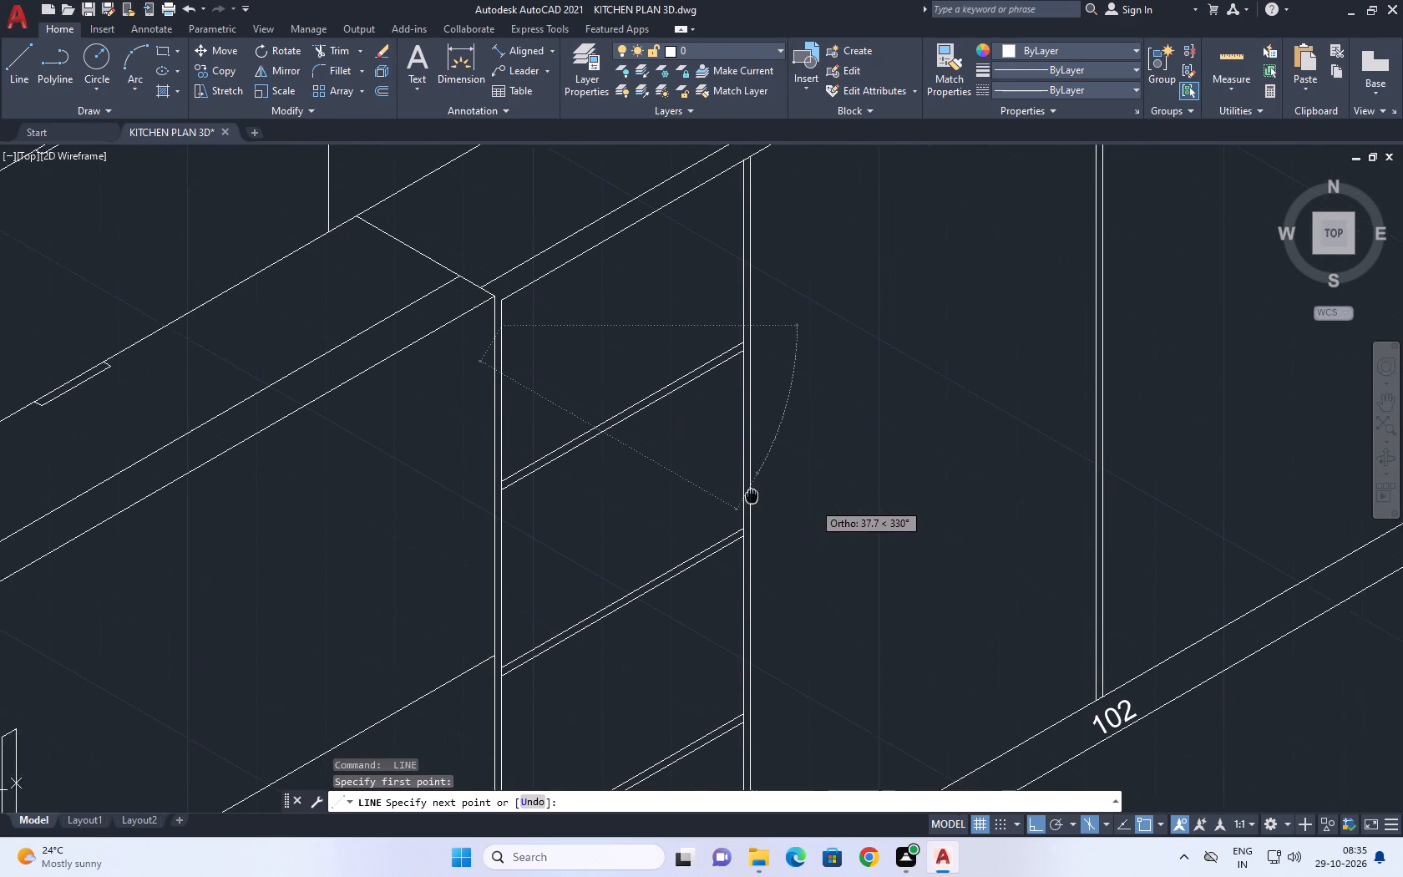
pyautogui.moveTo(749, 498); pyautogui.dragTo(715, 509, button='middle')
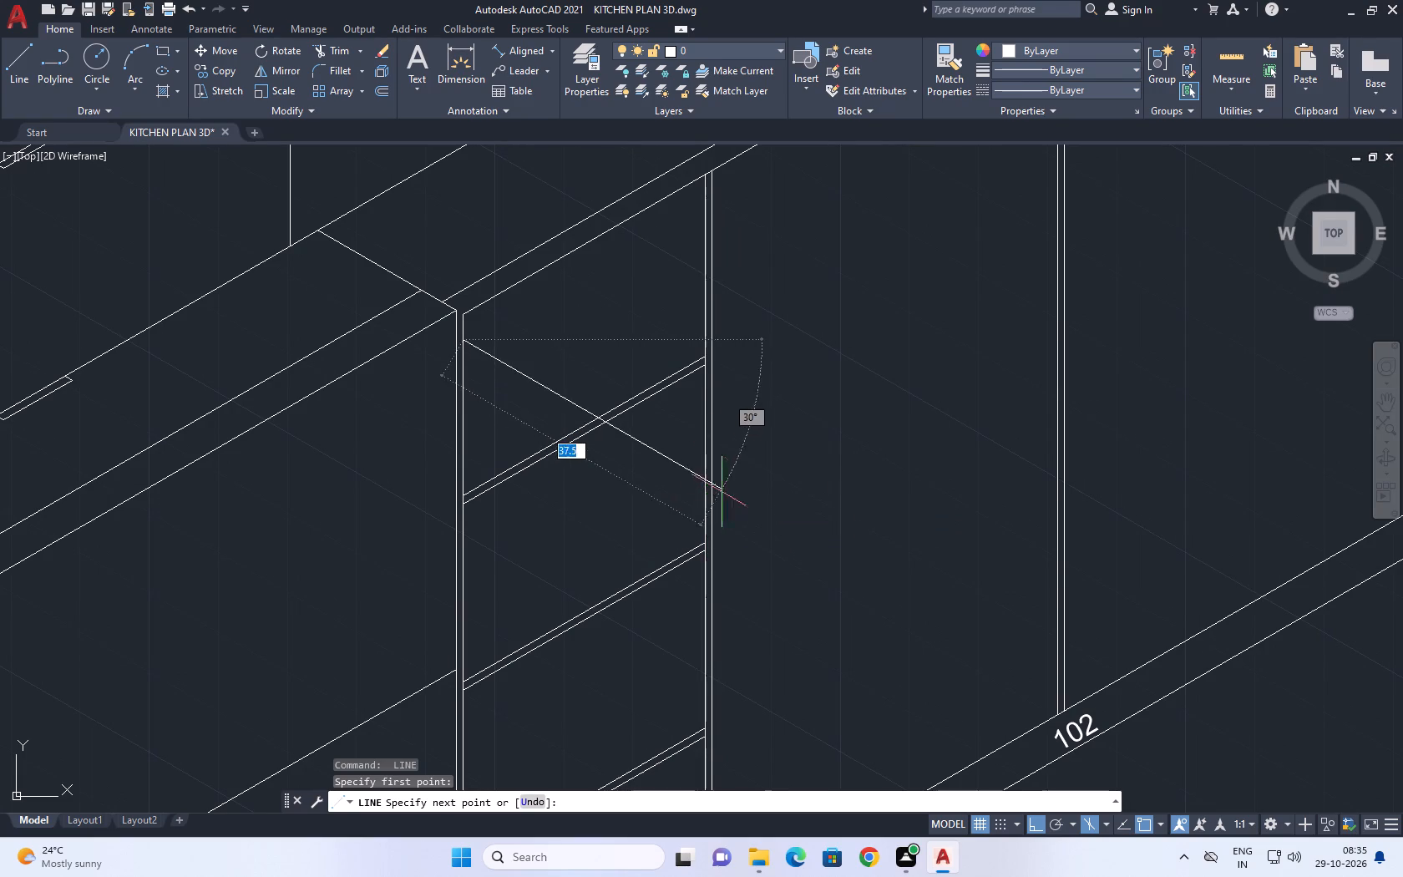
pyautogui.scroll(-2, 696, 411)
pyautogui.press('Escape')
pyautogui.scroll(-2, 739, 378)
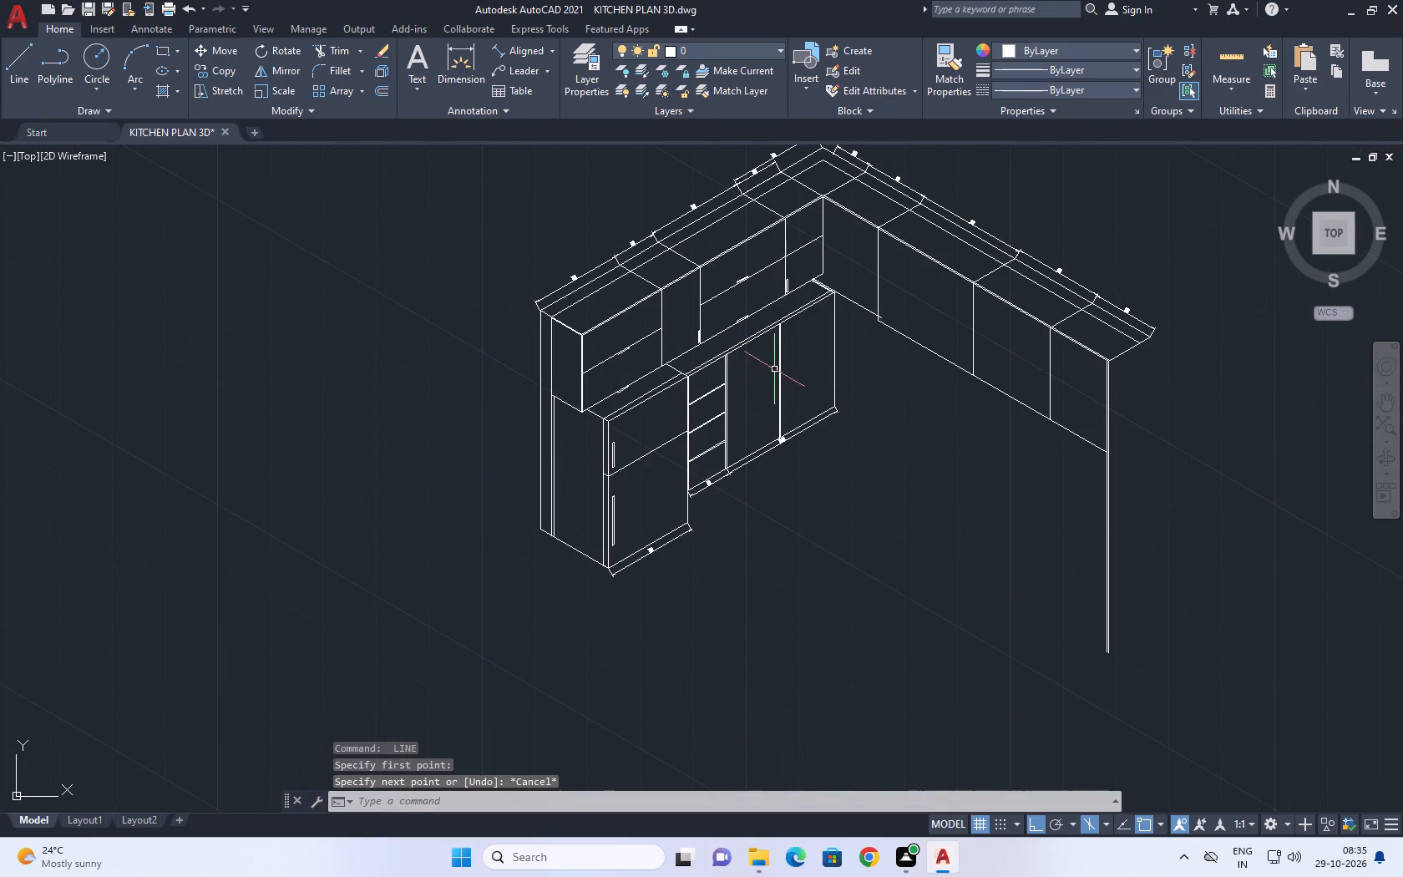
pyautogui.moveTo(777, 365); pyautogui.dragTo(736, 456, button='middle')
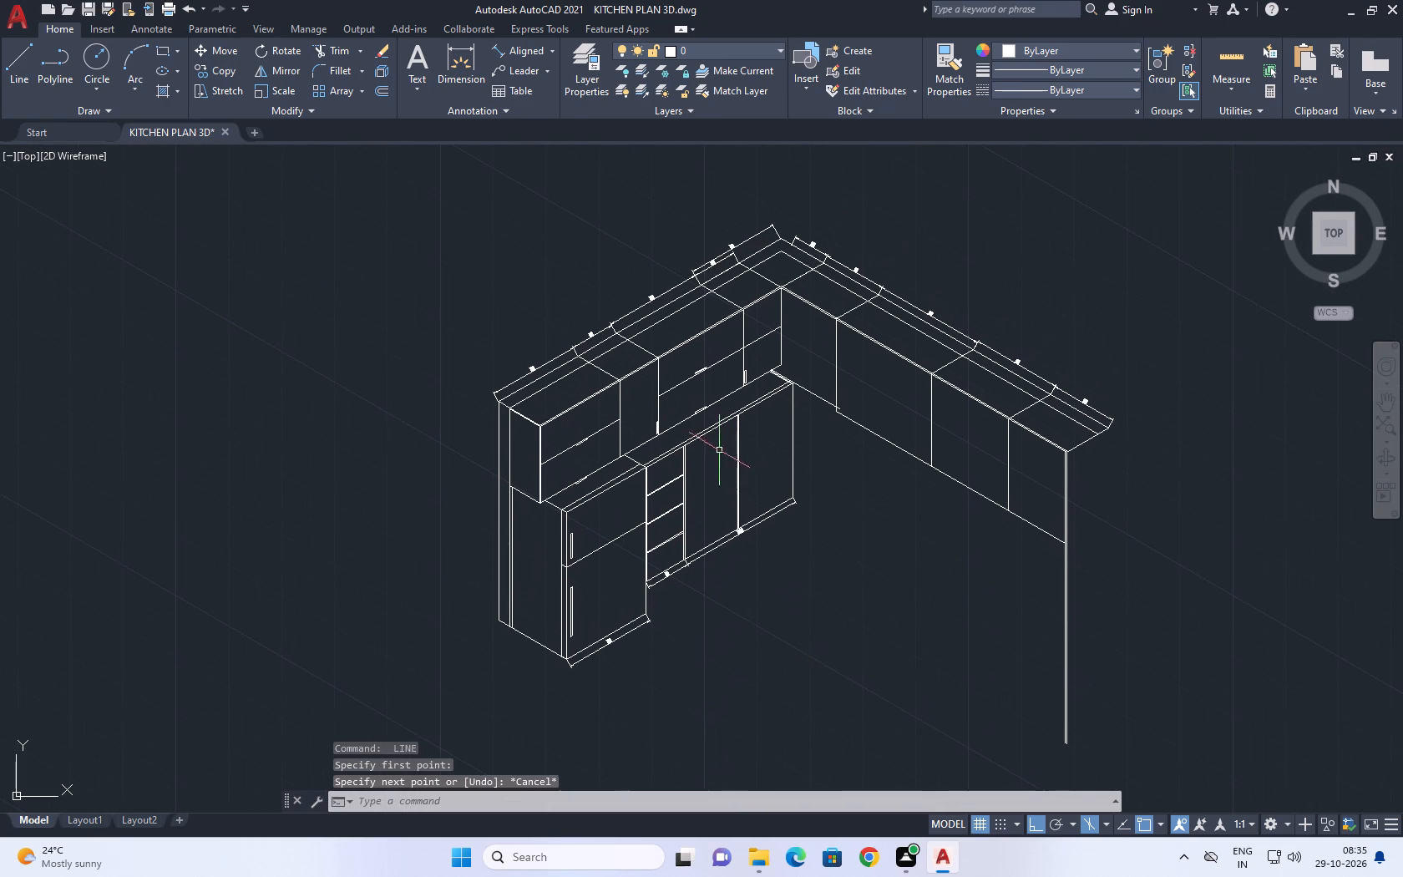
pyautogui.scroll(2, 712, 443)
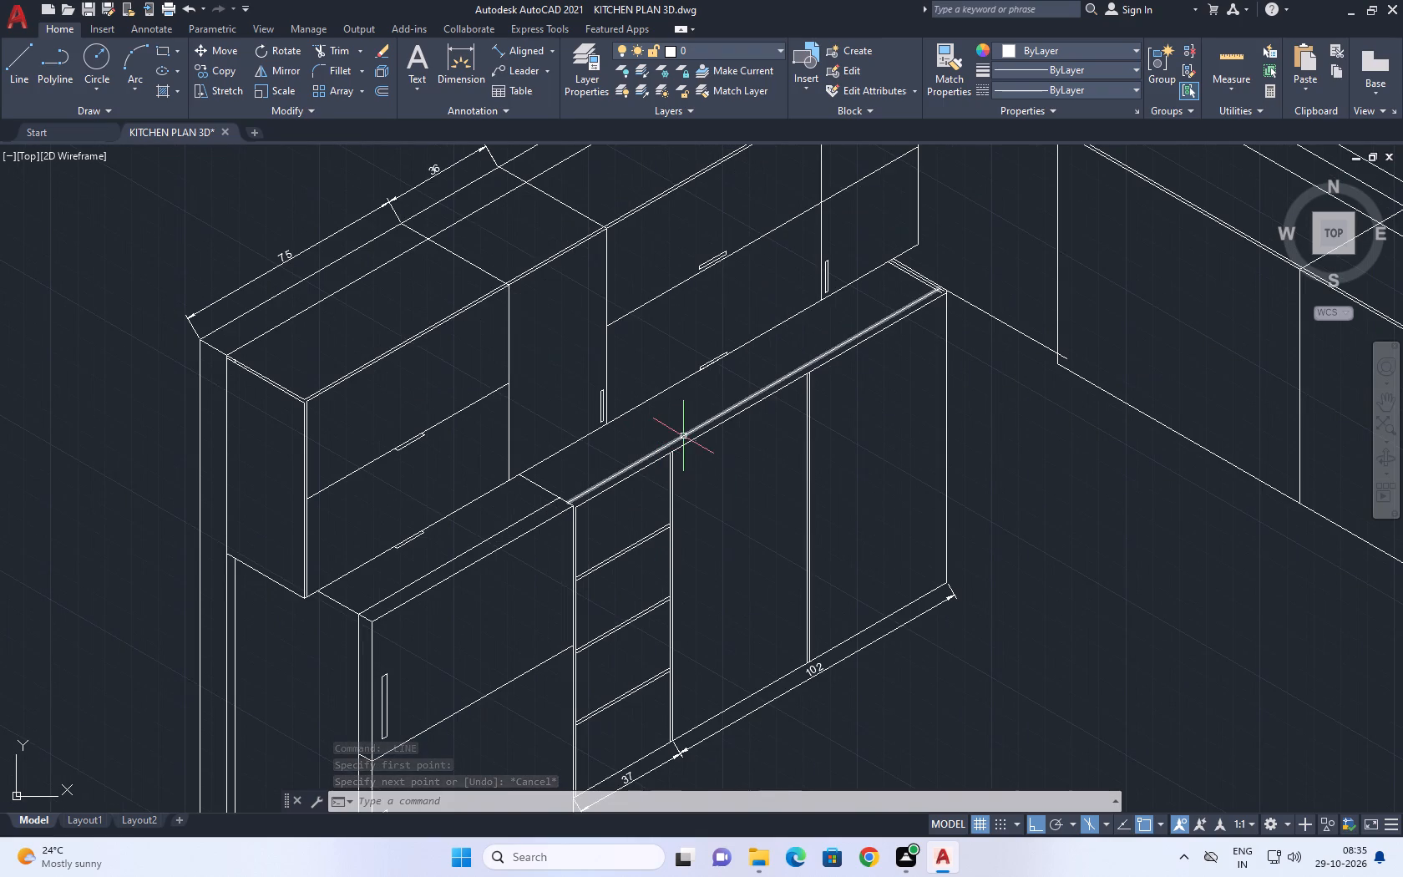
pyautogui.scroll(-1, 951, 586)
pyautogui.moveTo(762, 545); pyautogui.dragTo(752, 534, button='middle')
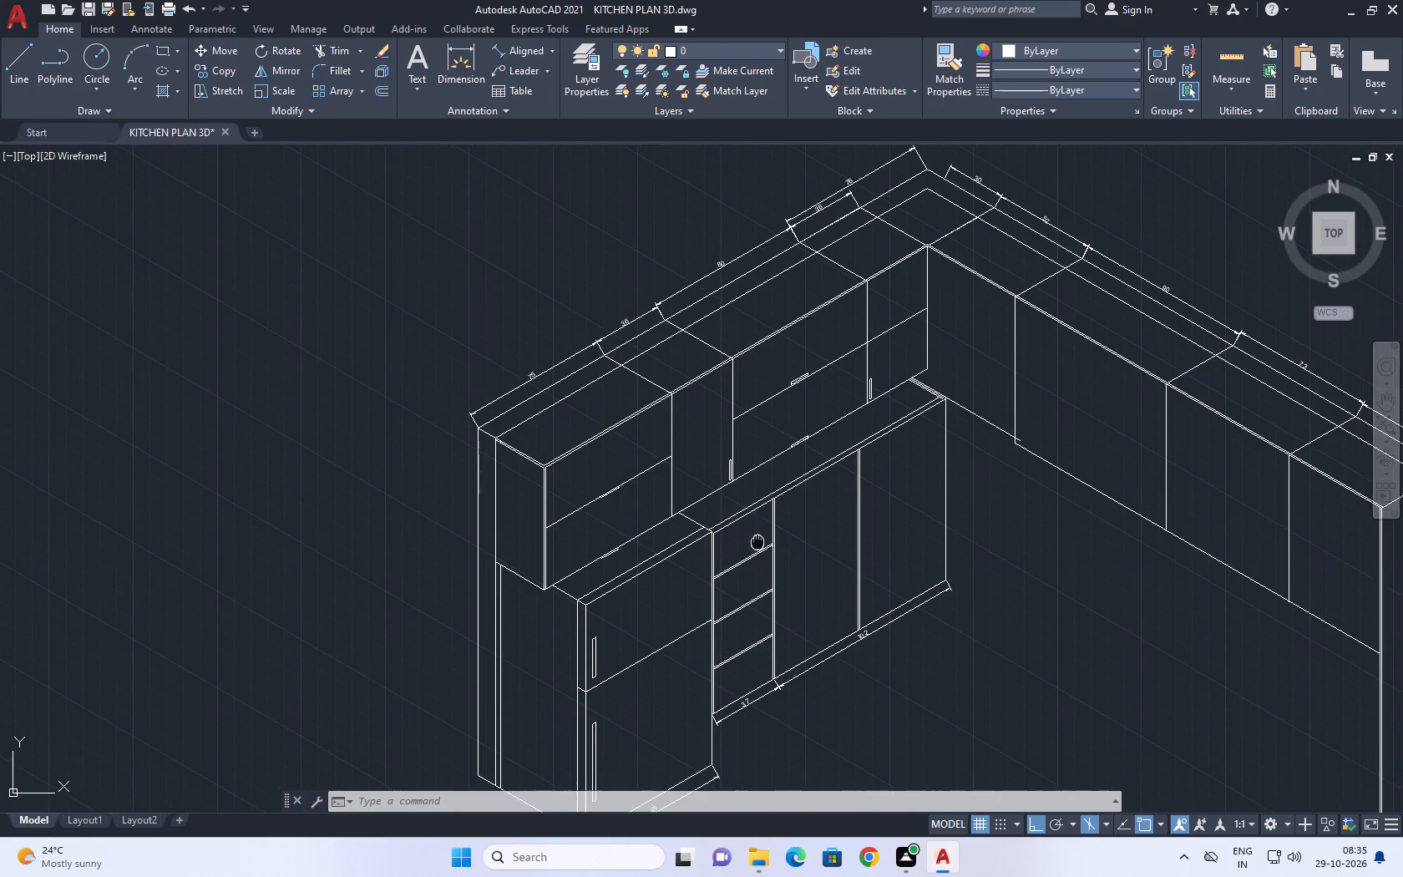
# Move the base cabinets' countertop front lines, shelves, door dividers, end edge and dimensions vertically down along the tall unit's edge.
pyautogui.moveTo(752, 534); pyautogui.dragTo(660, 387, button='middle')
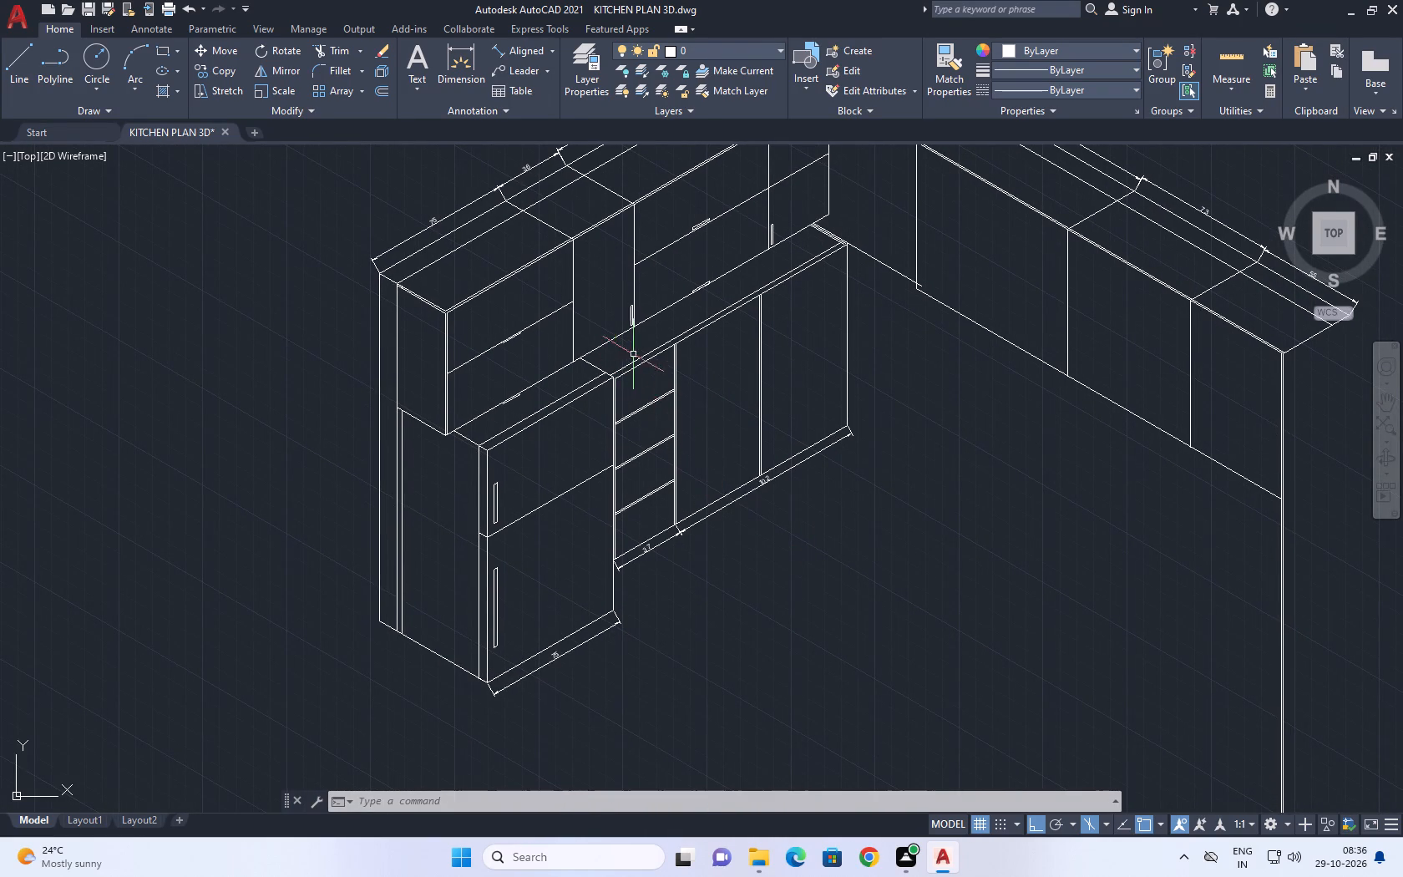
pyautogui.scroll(2, 633, 354)
pyautogui.click(660, 410)
pyautogui.click(626, 358)
pyautogui.moveTo(642, 371); pyautogui.dragTo(643, 372, button='middle')
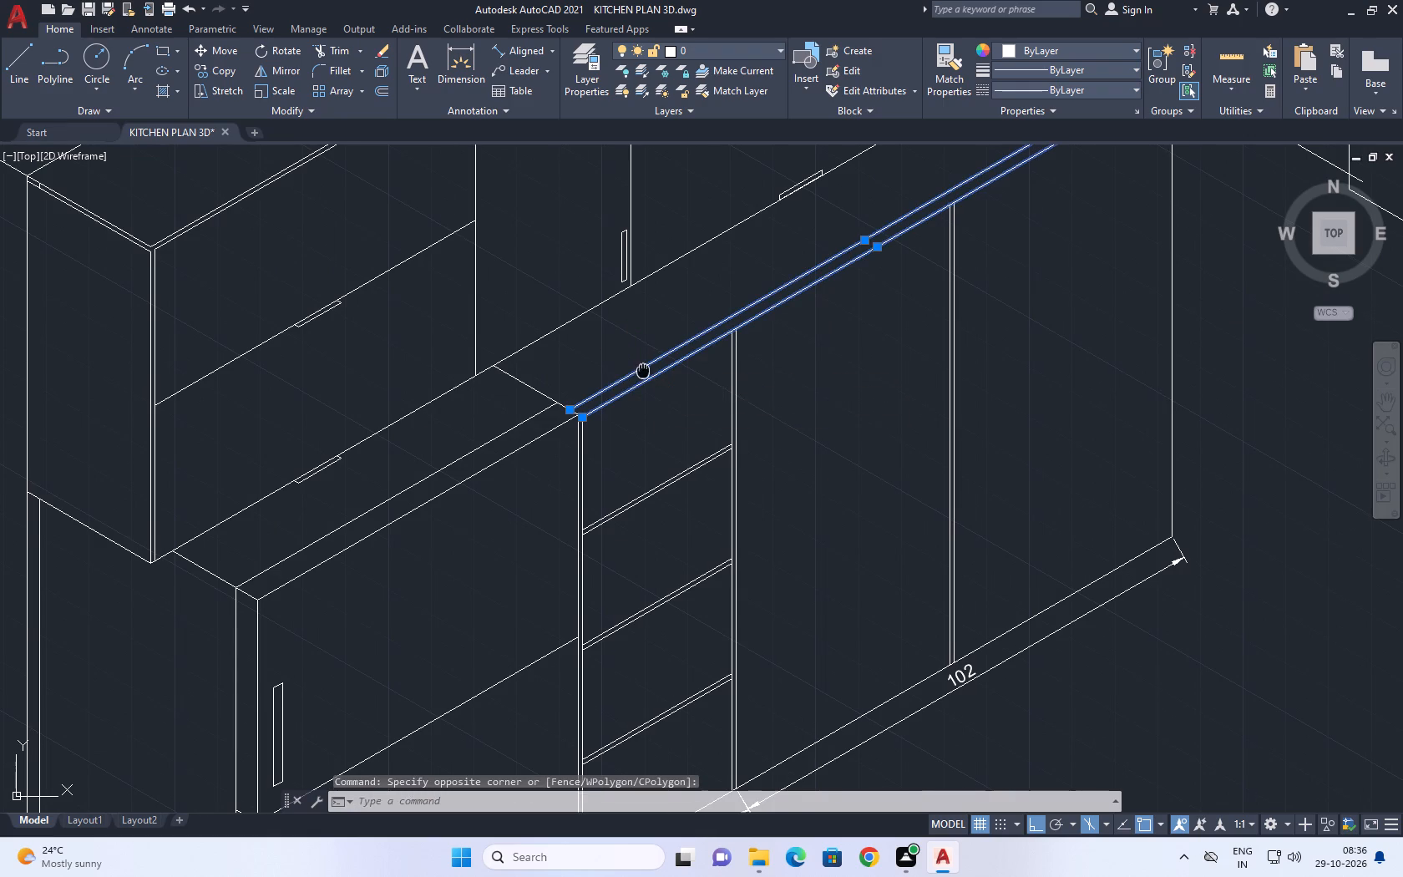
pyautogui.moveTo(643, 372); pyautogui.dragTo(673, 348, button='middle')
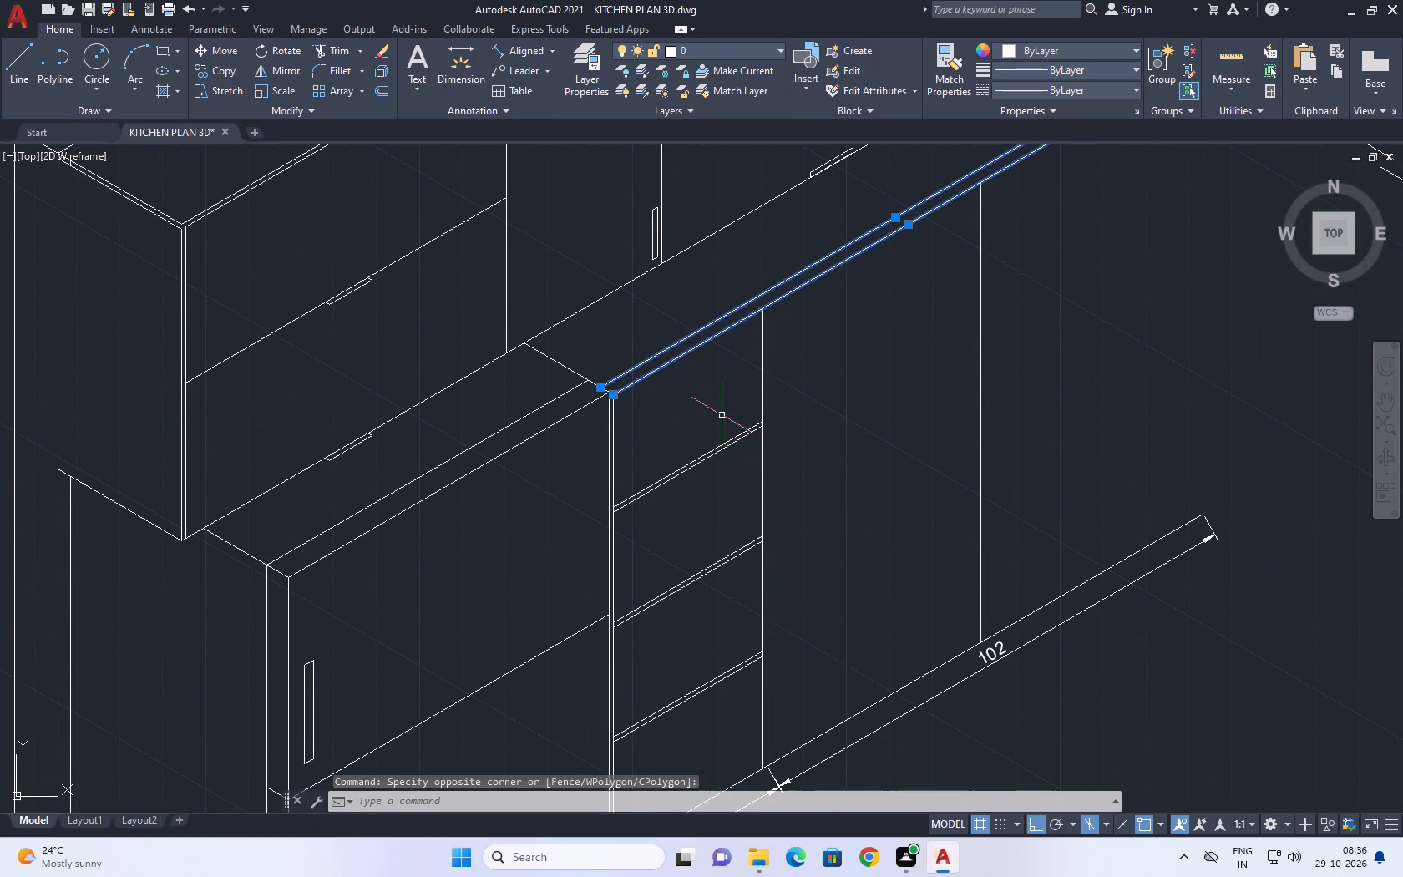
pyautogui.scroll(-2, 813, 446)
pyautogui.moveTo(909, 653); pyautogui.dragTo(890, 647)
pyautogui.click(752, 389)
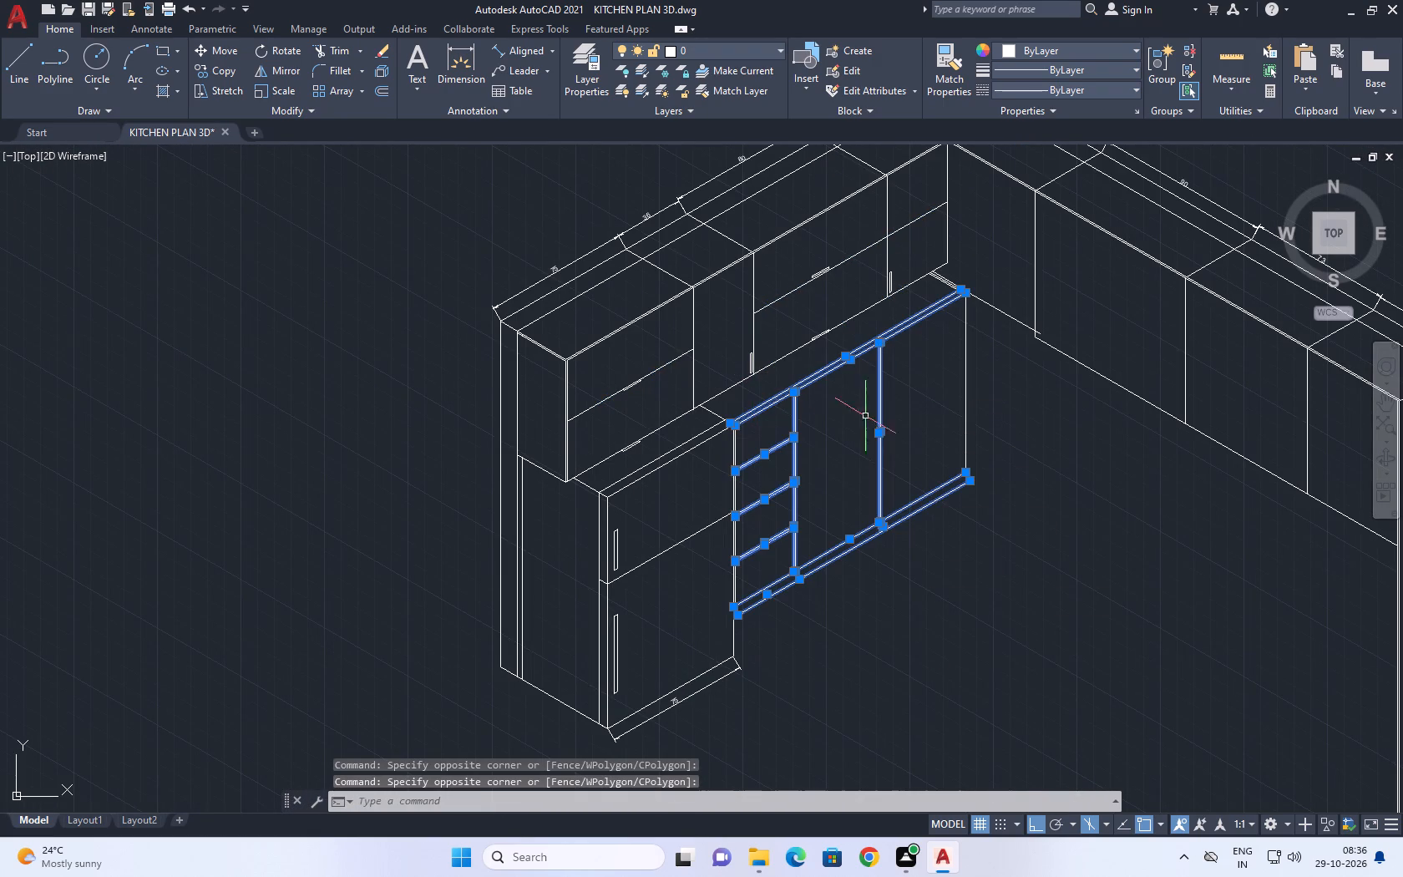
pyautogui.click(1005, 443)
pyautogui.click(928, 368)
pyautogui.press('m')
pyautogui.press('space')
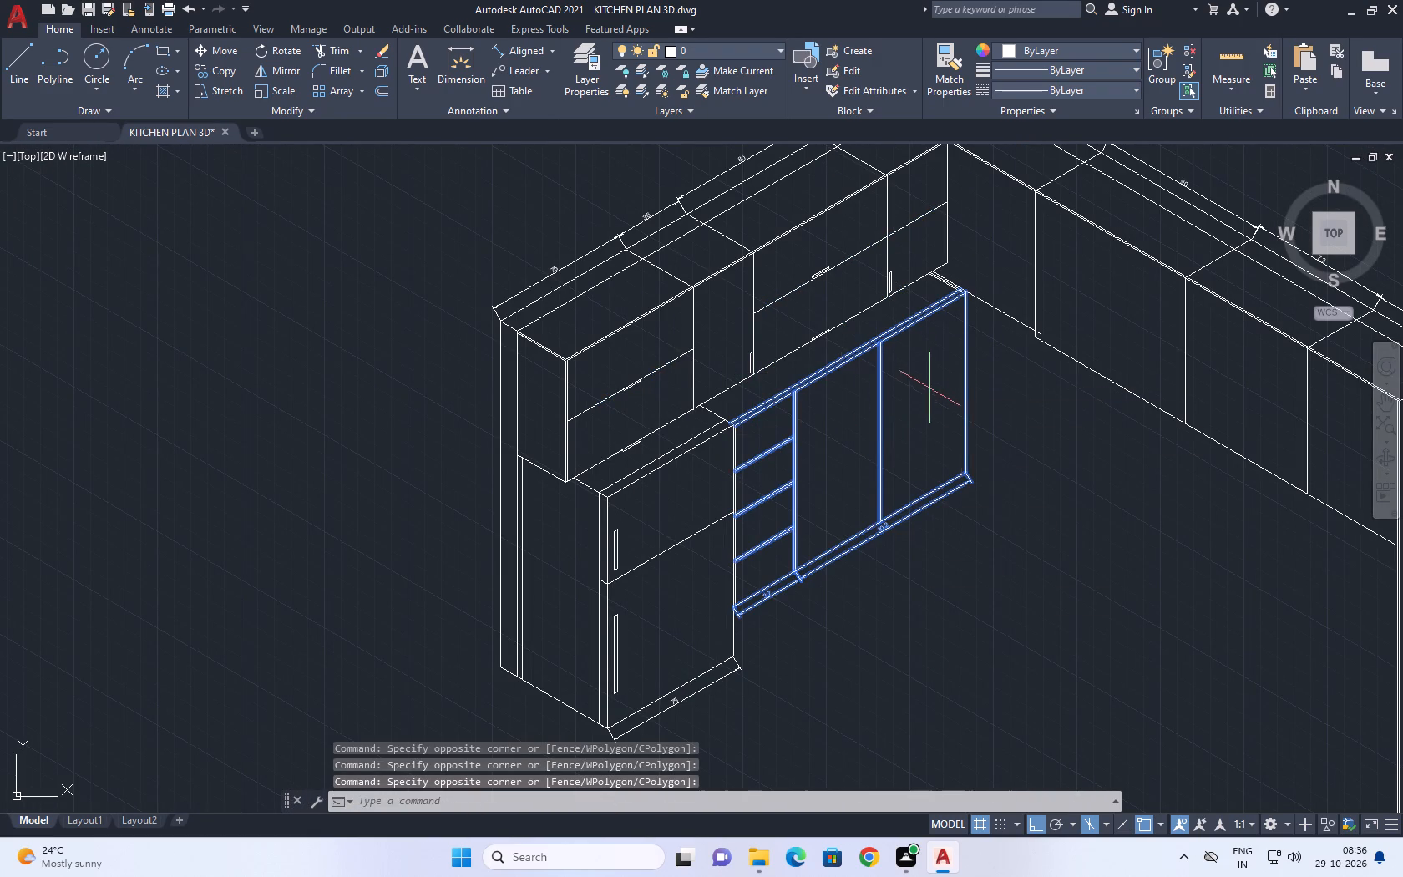
pyautogui.scroll(5, 739, 428)
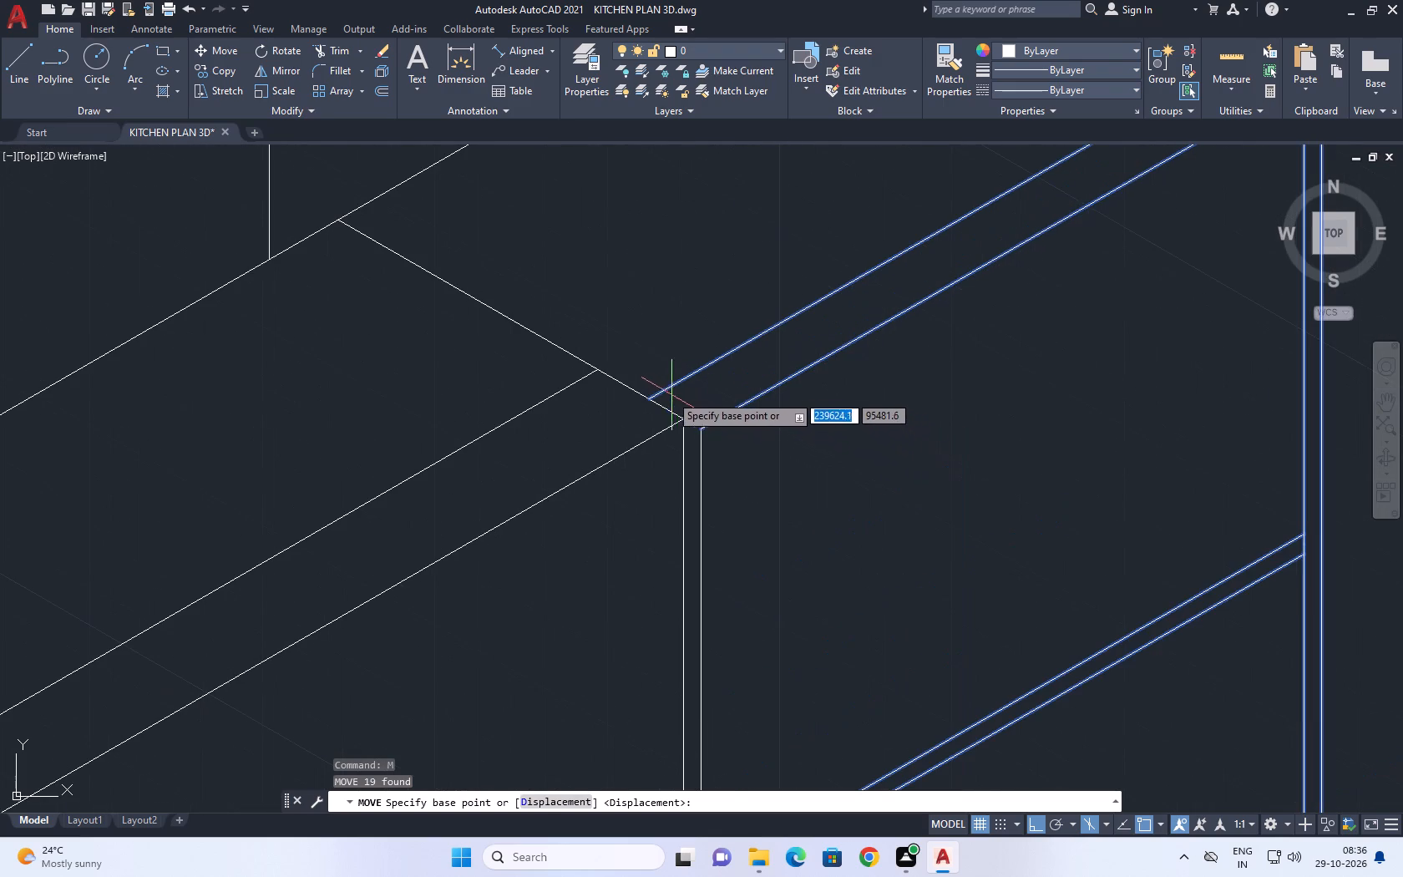
pyautogui.click(704, 430)
pyautogui.scroll(-2, 700, 444)
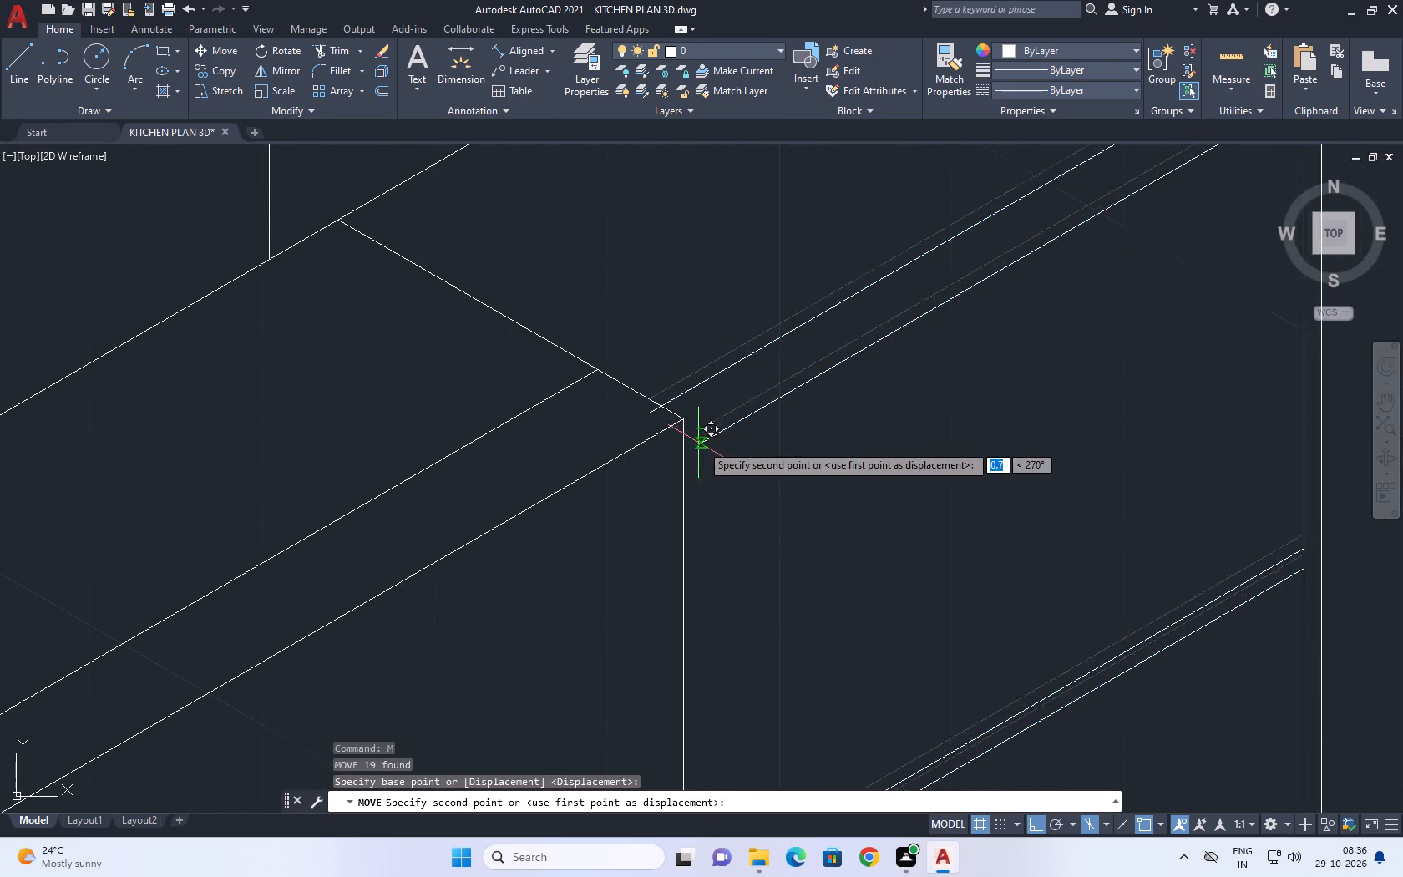
pyautogui.scroll(-3, 701, 444)
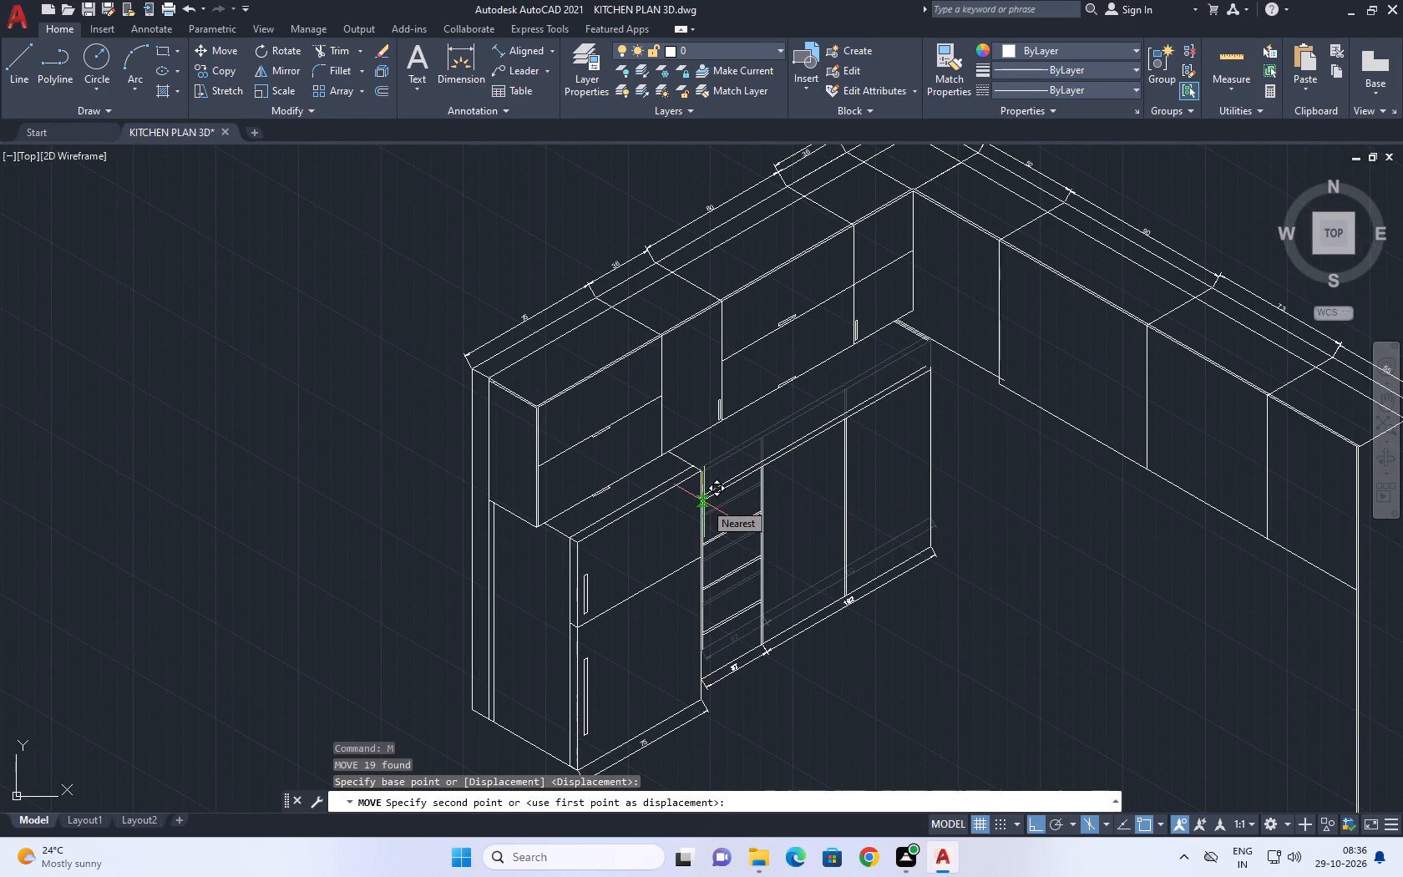
pyautogui.click(704, 502)
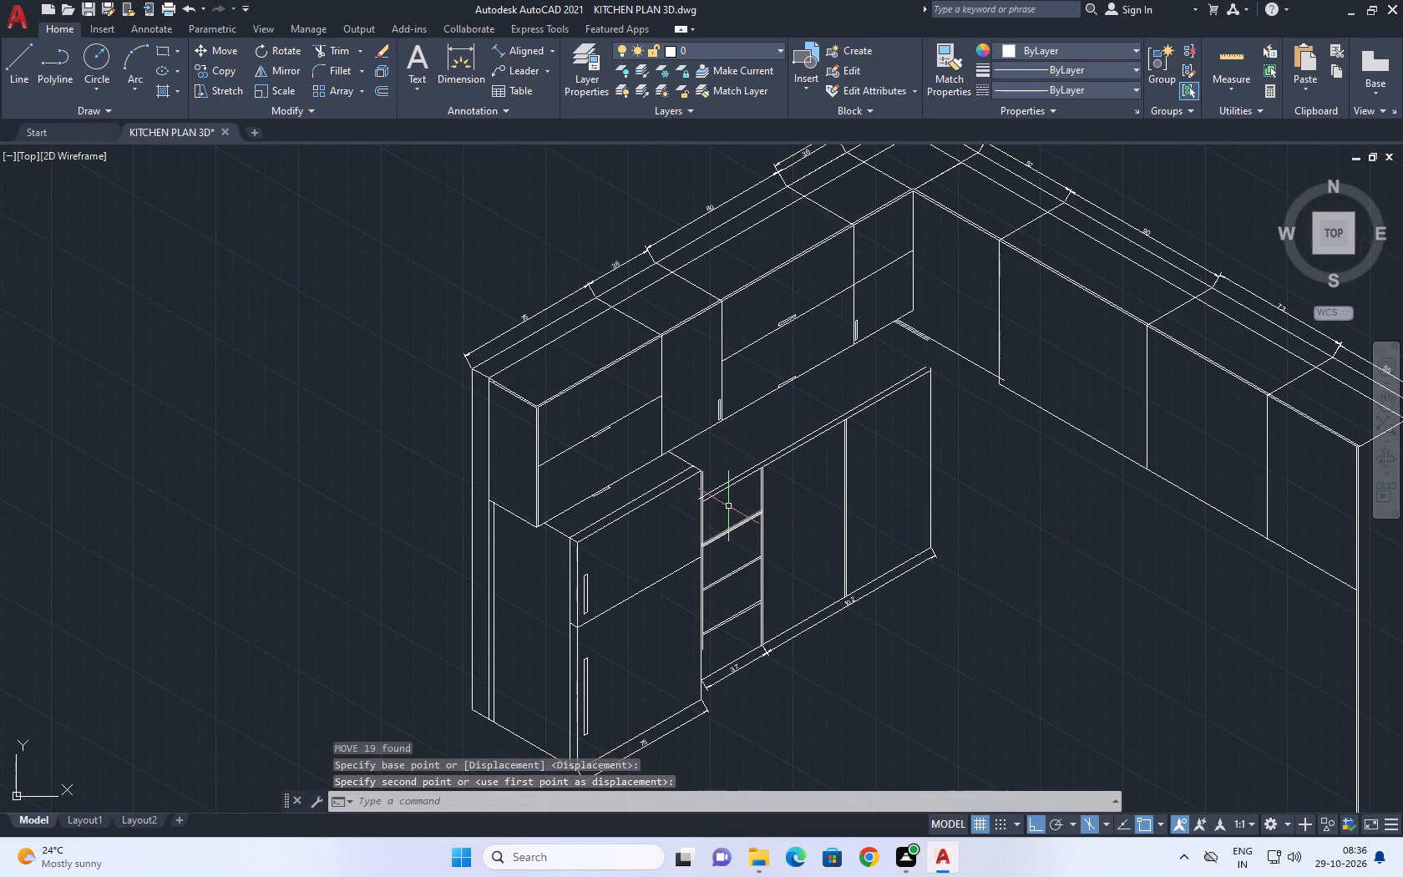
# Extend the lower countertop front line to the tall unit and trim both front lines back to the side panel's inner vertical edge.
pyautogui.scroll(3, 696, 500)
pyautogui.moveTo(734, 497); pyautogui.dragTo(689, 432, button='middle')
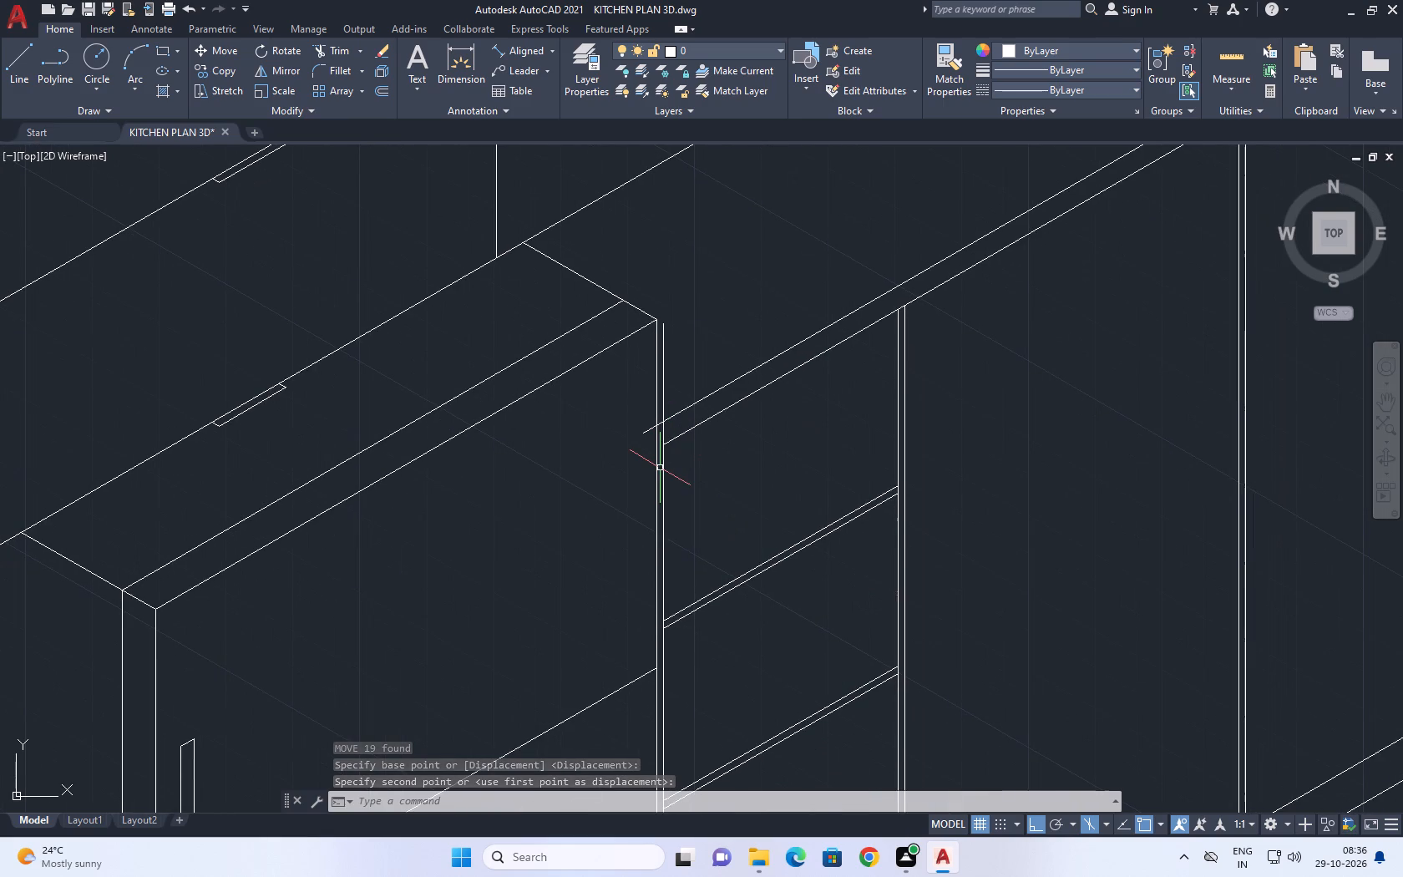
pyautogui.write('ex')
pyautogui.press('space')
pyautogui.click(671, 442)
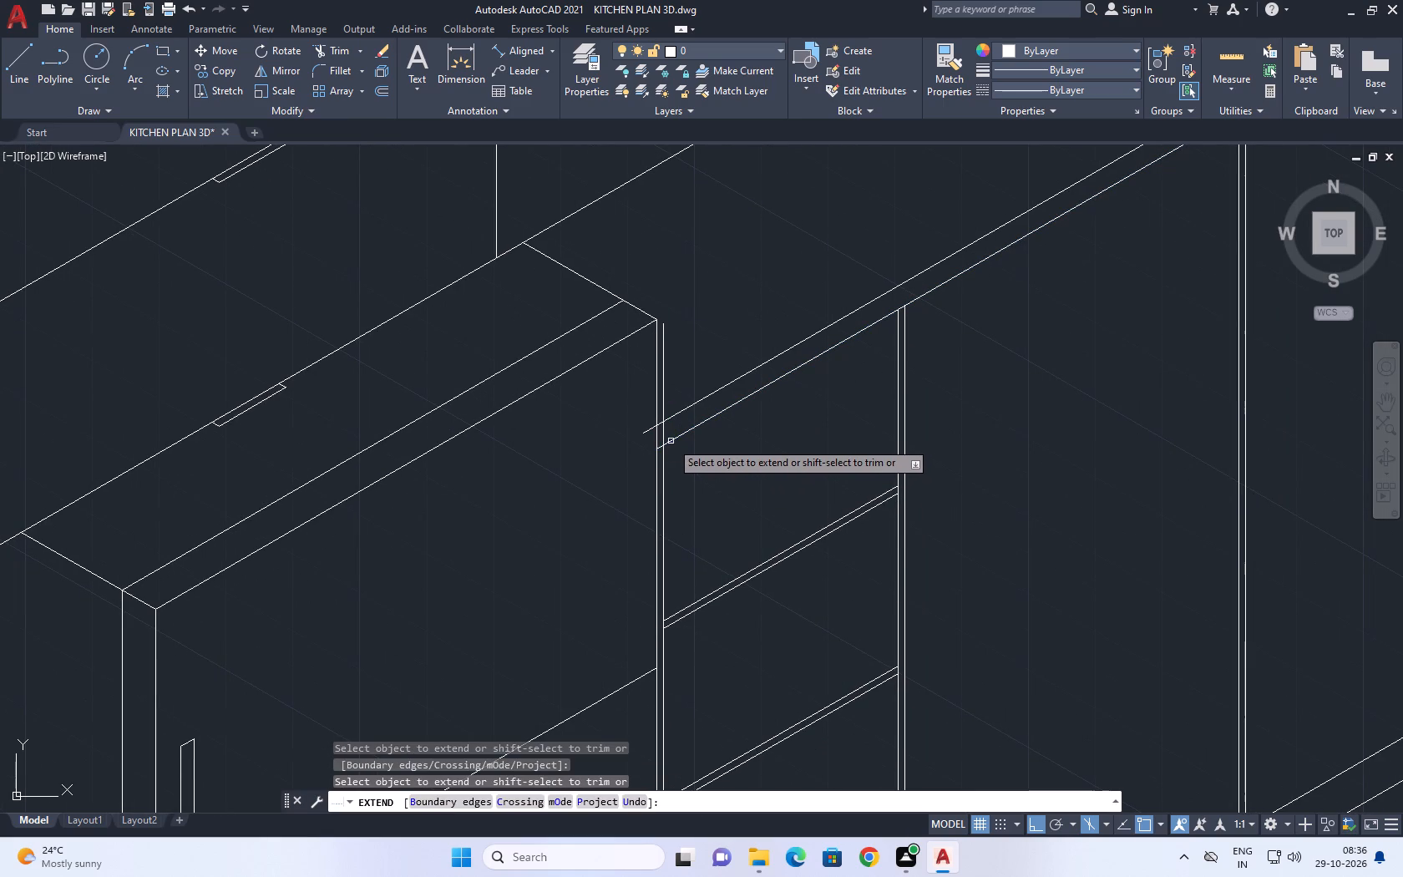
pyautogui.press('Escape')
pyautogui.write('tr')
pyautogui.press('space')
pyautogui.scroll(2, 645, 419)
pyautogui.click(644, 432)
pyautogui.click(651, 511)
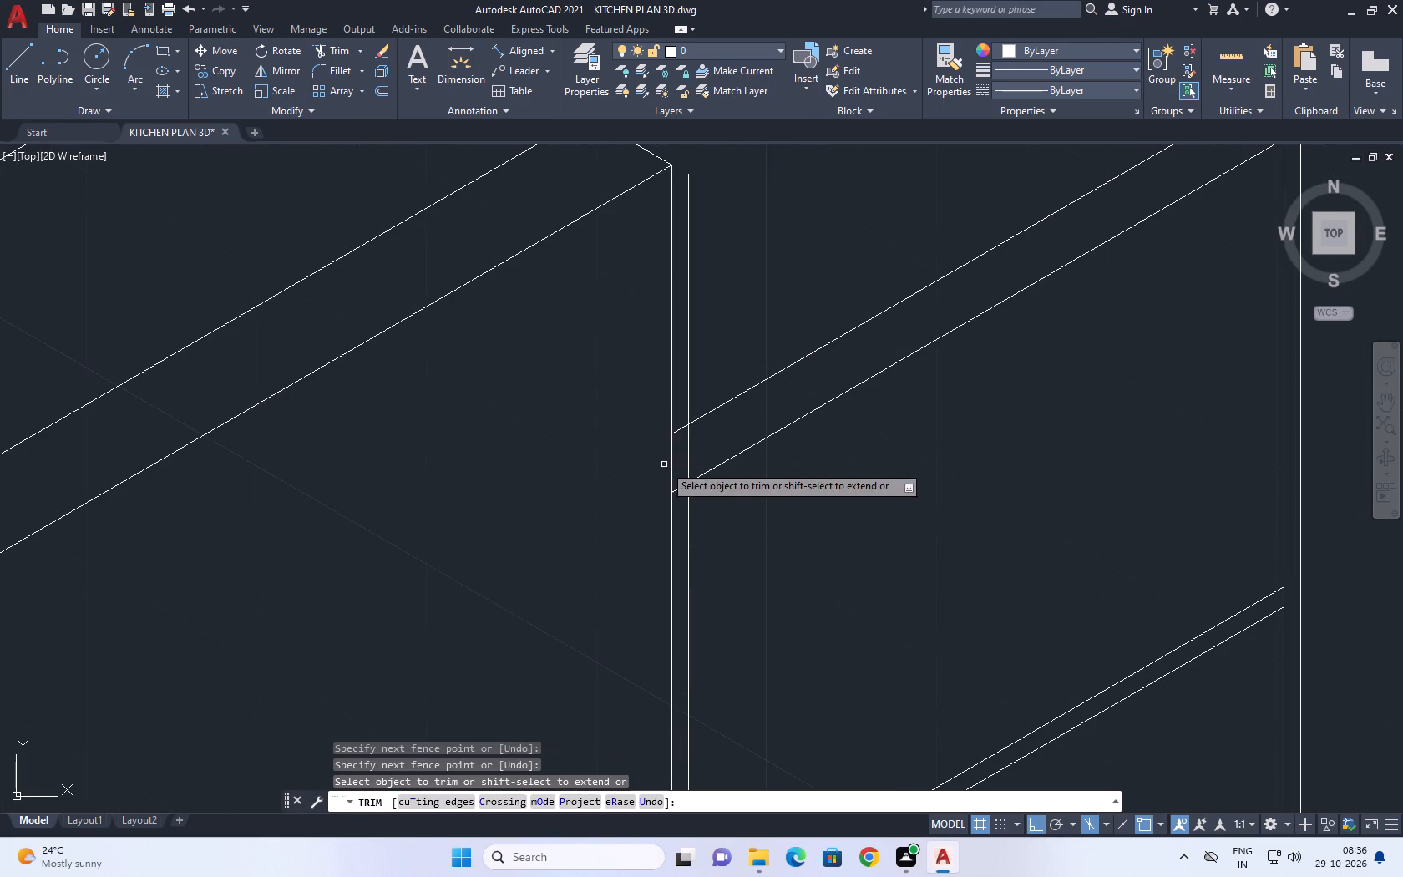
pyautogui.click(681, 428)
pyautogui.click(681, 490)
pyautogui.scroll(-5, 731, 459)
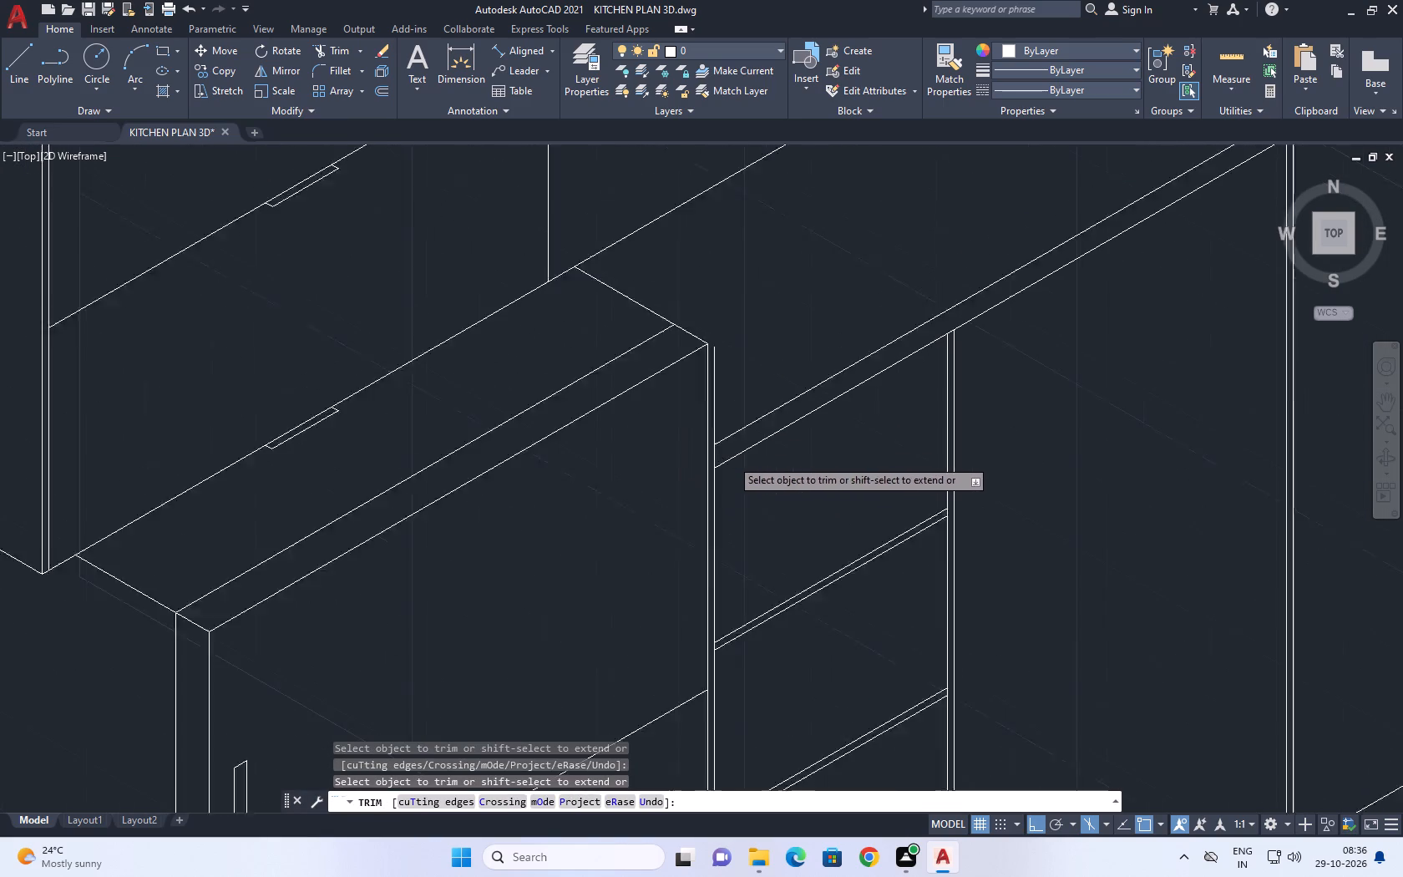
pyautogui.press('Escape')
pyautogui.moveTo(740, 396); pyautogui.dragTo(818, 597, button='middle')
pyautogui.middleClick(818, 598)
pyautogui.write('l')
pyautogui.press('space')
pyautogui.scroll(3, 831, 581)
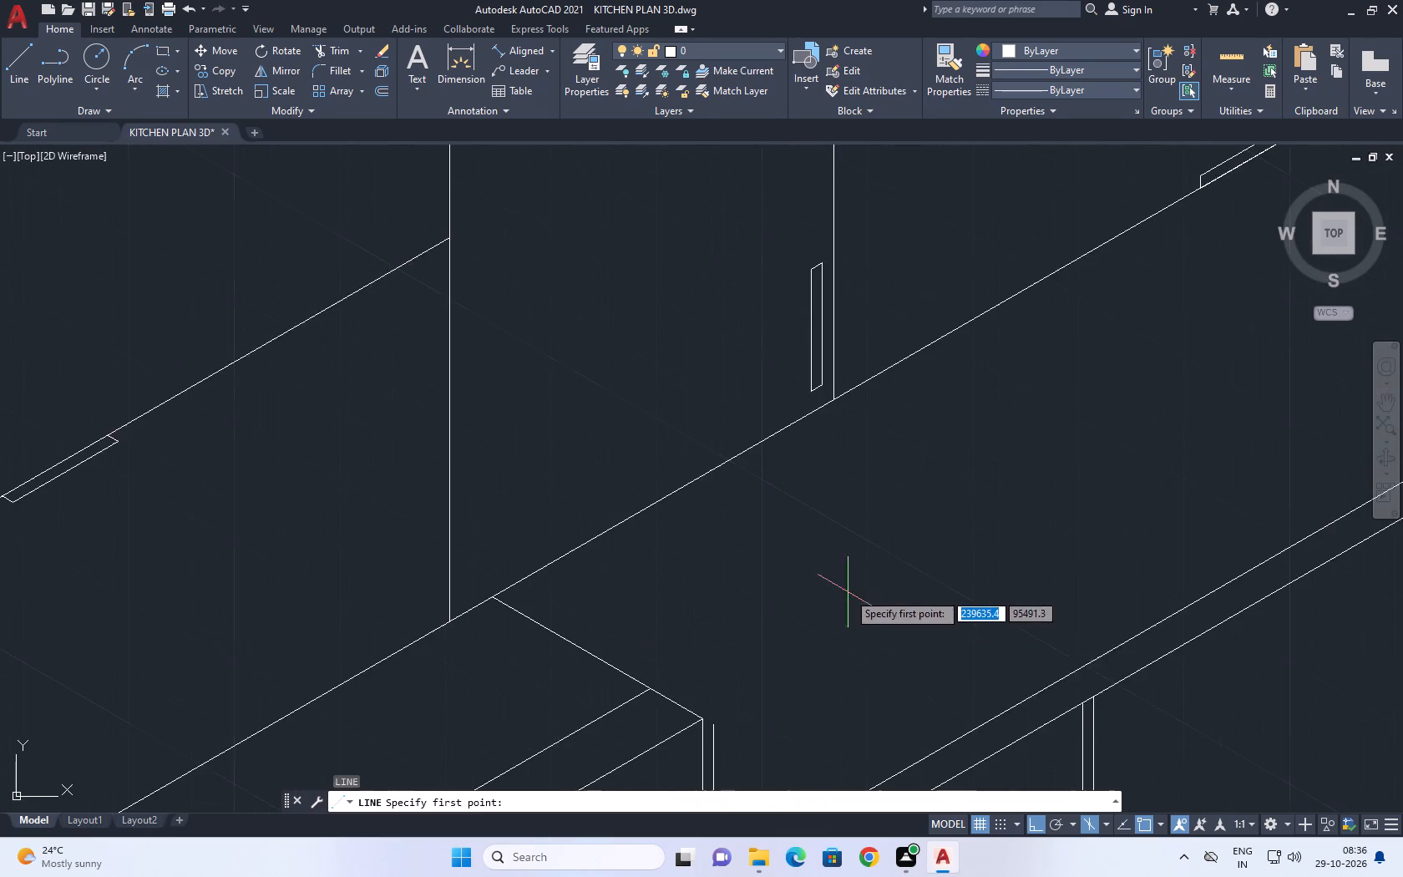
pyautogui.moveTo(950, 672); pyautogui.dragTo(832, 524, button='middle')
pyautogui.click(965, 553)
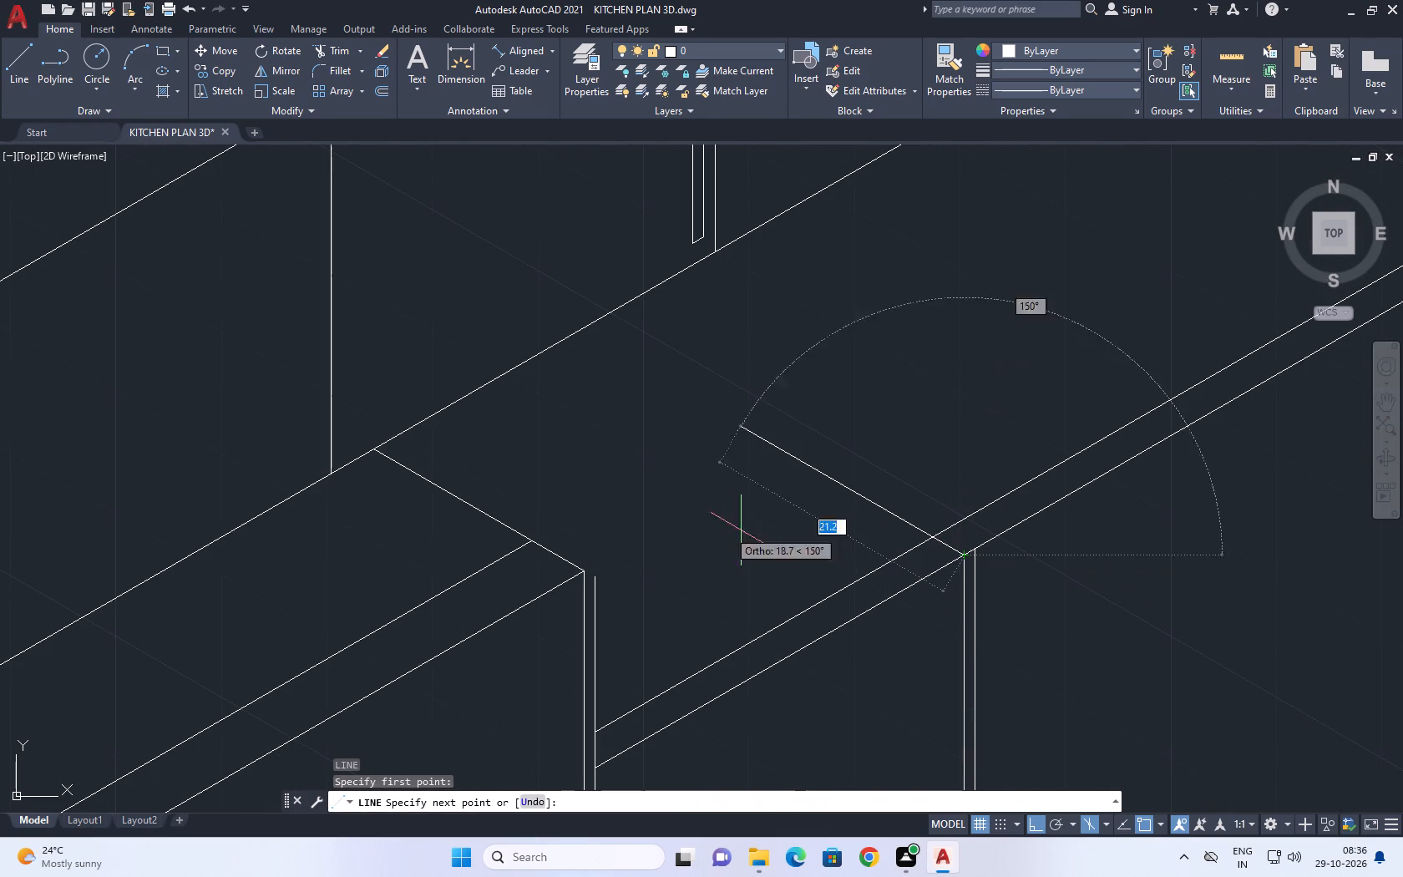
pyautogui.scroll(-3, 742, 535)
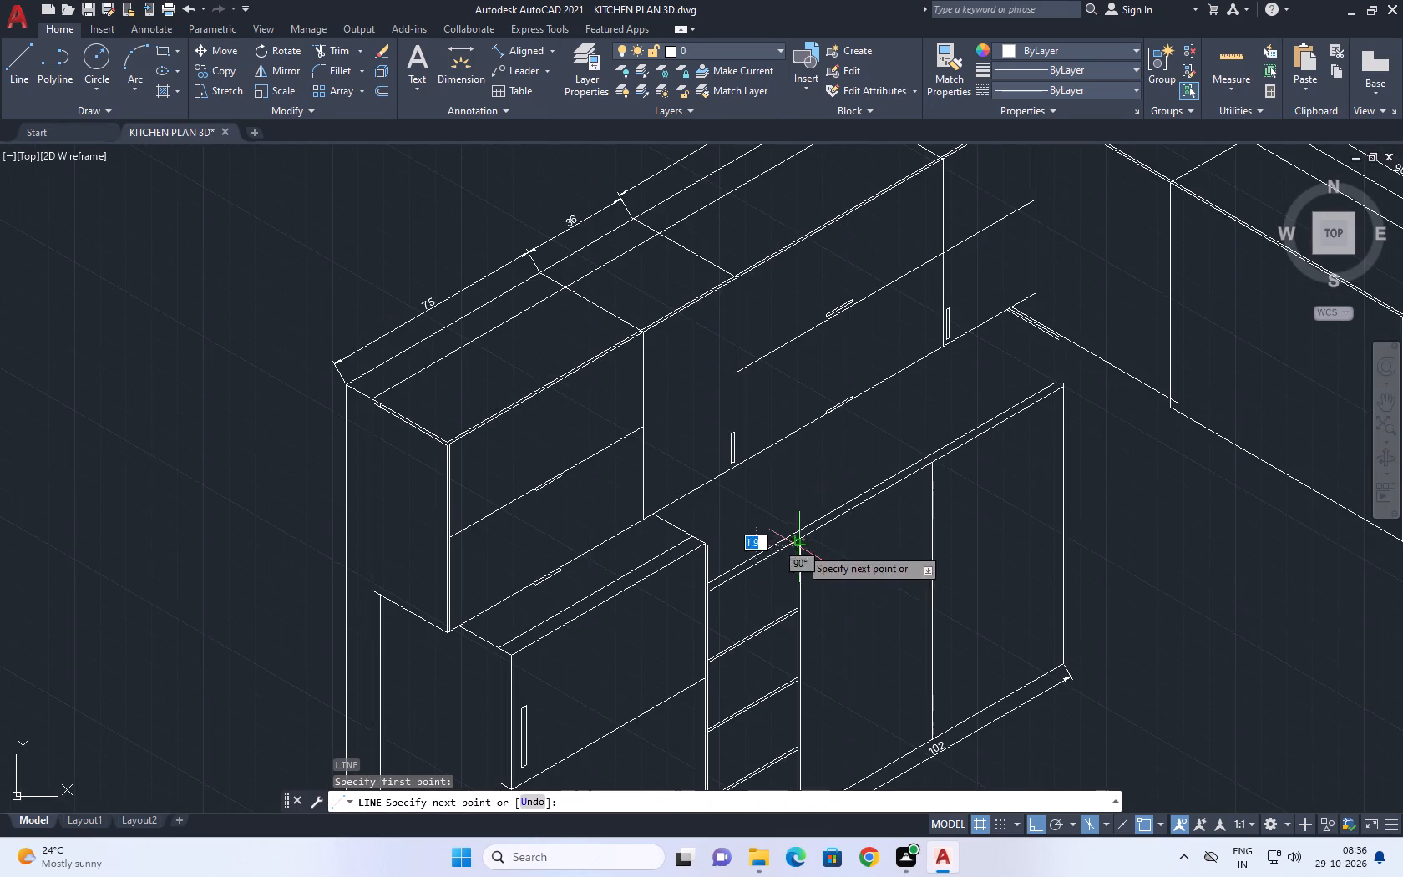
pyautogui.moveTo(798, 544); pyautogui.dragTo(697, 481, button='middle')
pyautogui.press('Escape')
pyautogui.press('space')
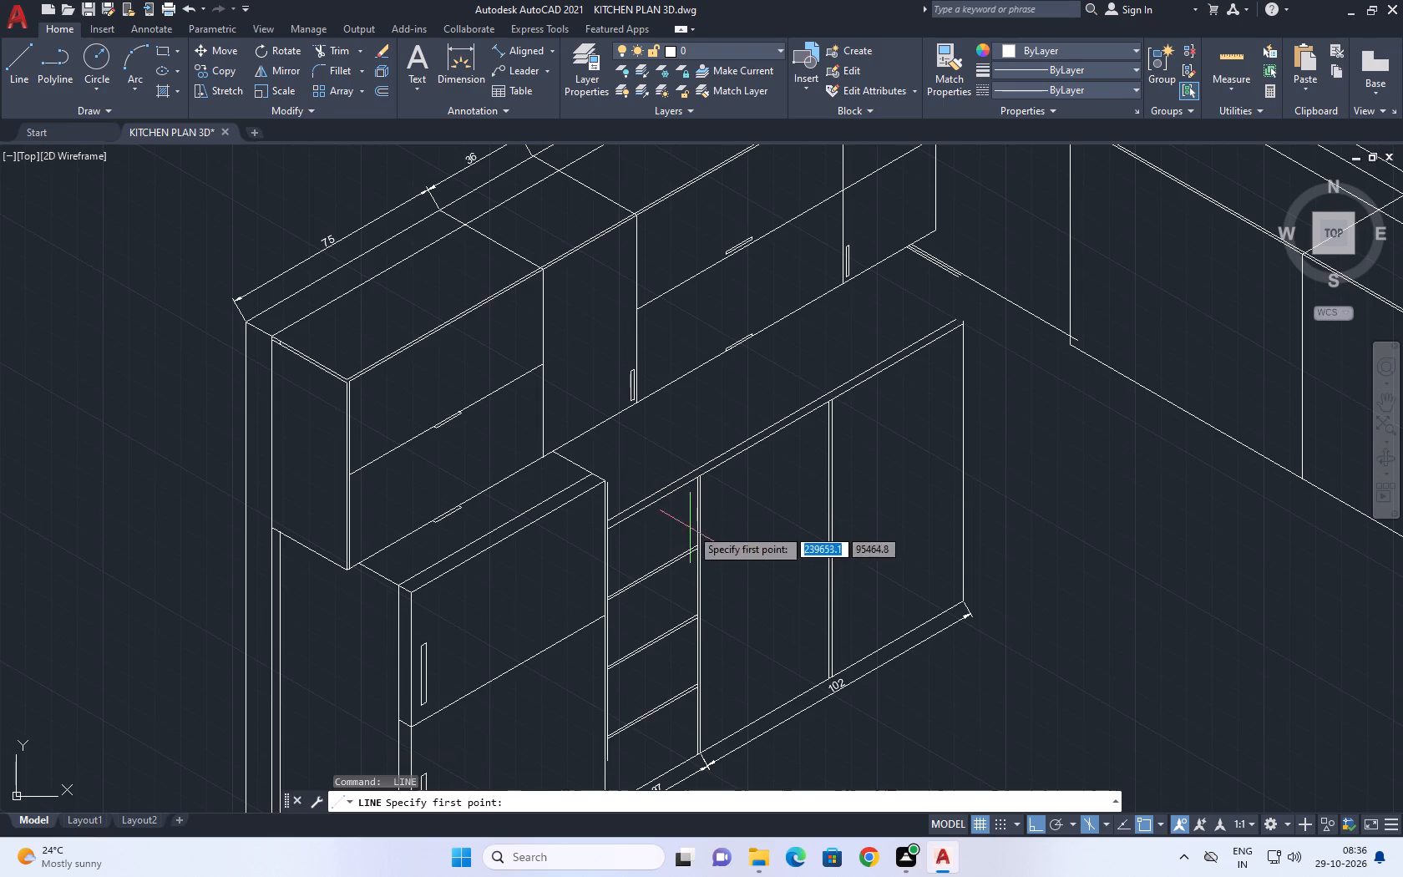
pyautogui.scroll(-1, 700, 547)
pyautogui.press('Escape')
# Erase the six shelf lines in the bay beside the tall unit and the two countertop front edge lines.
pyautogui.scroll(2, 694, 669)
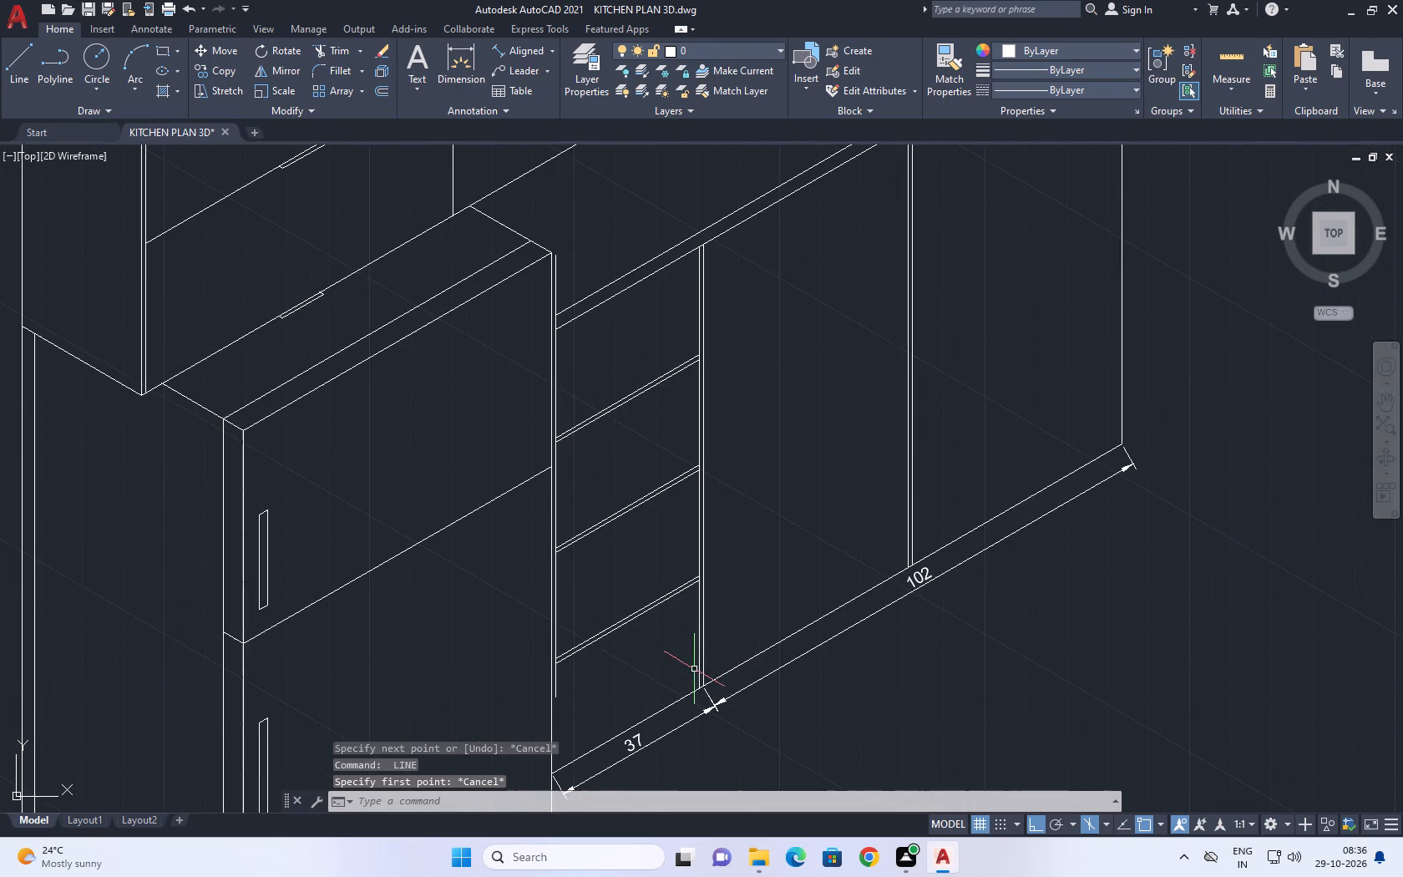
pyautogui.click(656, 651)
pyautogui.click(591, 372)
pyautogui.press('Delete')
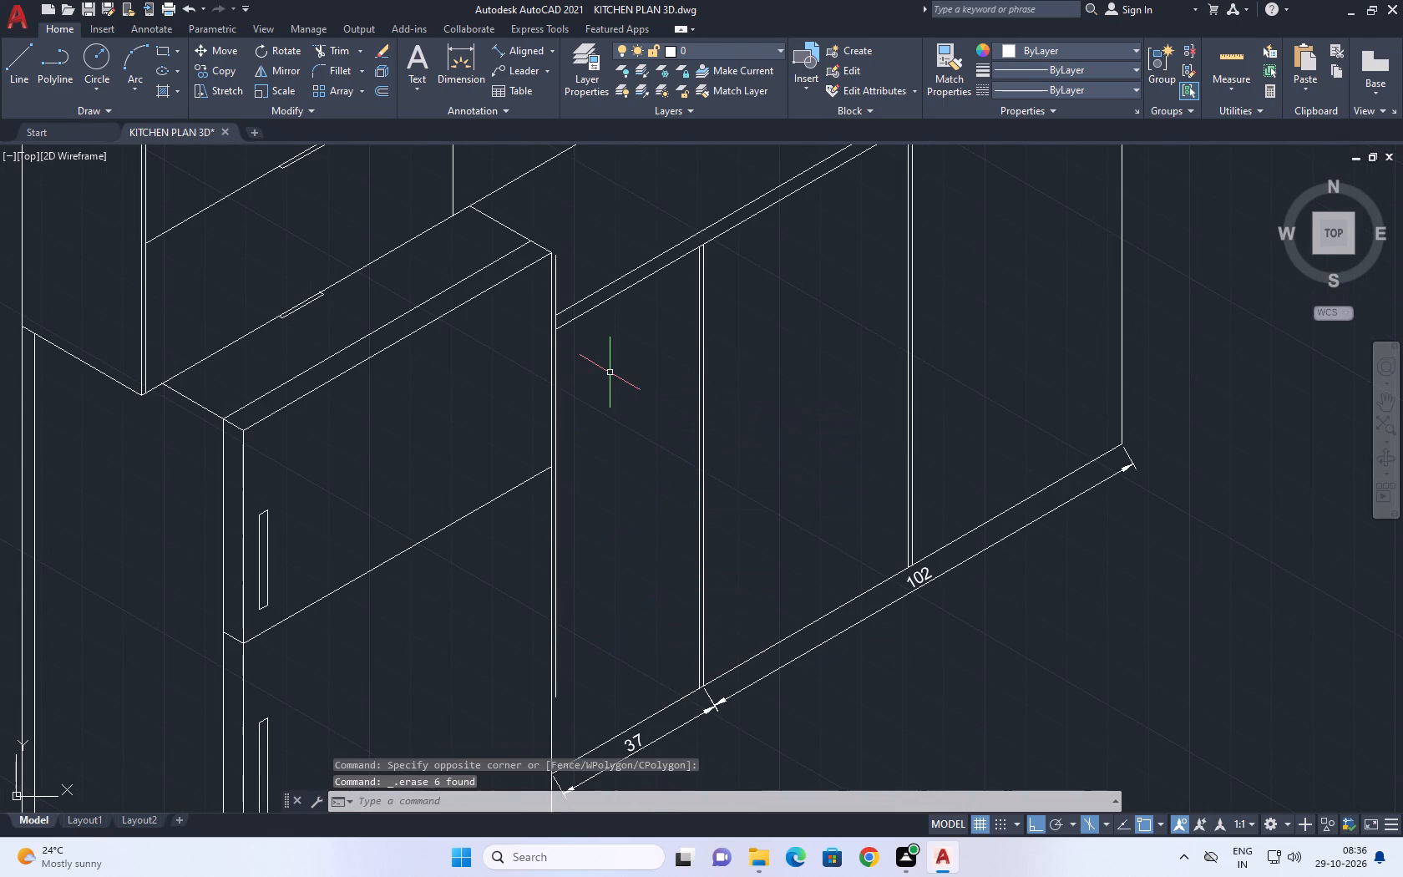
pyautogui.click(611, 304)
pyautogui.click(603, 272)
pyautogui.press('Delete')
# Stretch the side panel's inner vertical line down past the base cabinets' bottom line and trim off the part below it.
pyautogui.scroll(-3, 687, 397)
pyautogui.scroll(6, 661, 484)
pyautogui.moveTo(617, 406); pyautogui.dragTo(611, 393)
pyautogui.click(586, 333)
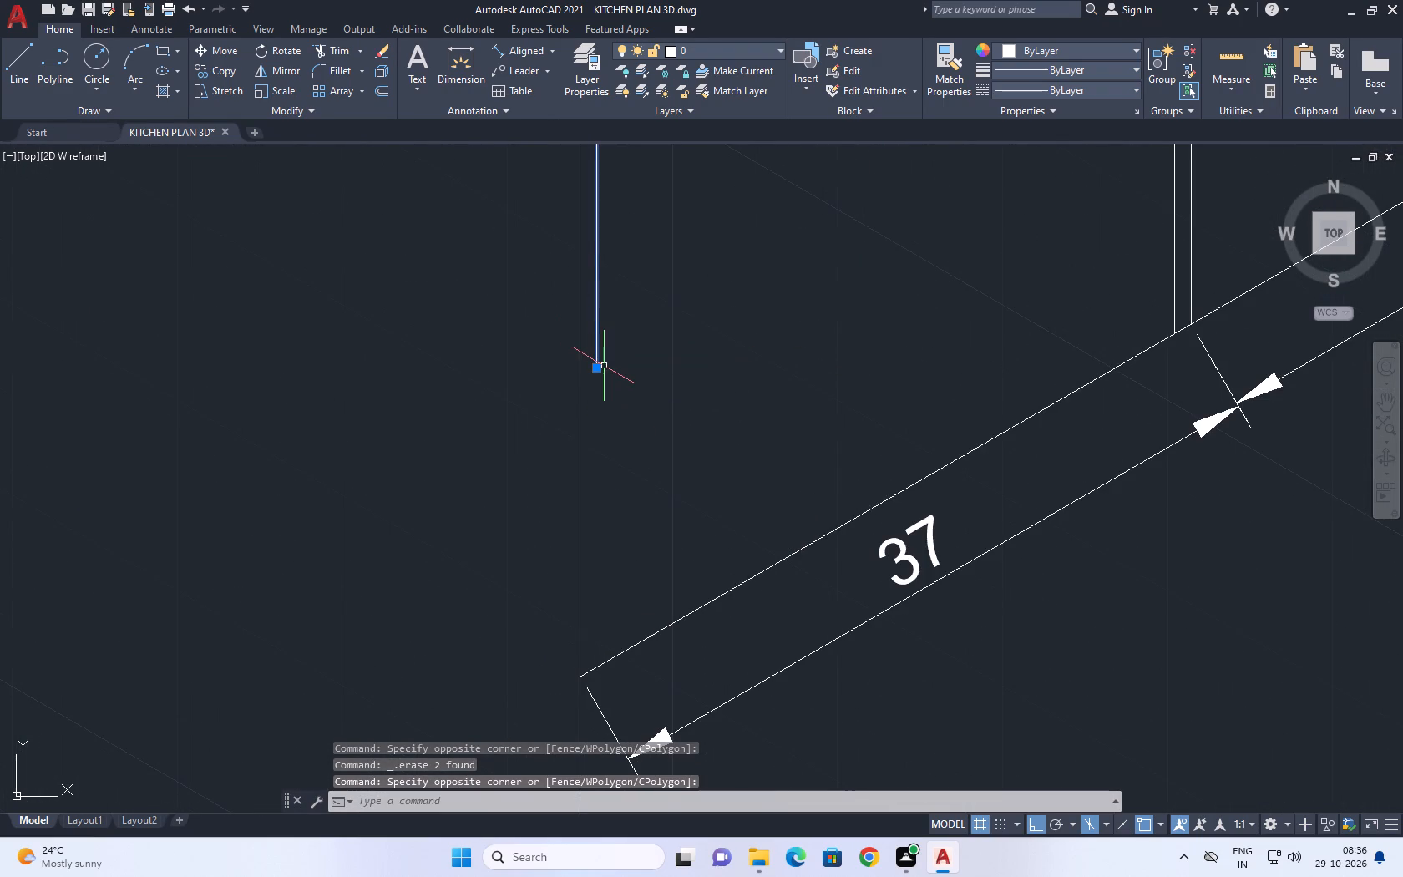
pyautogui.click(597, 368)
pyautogui.scroll(-2, 591, 587)
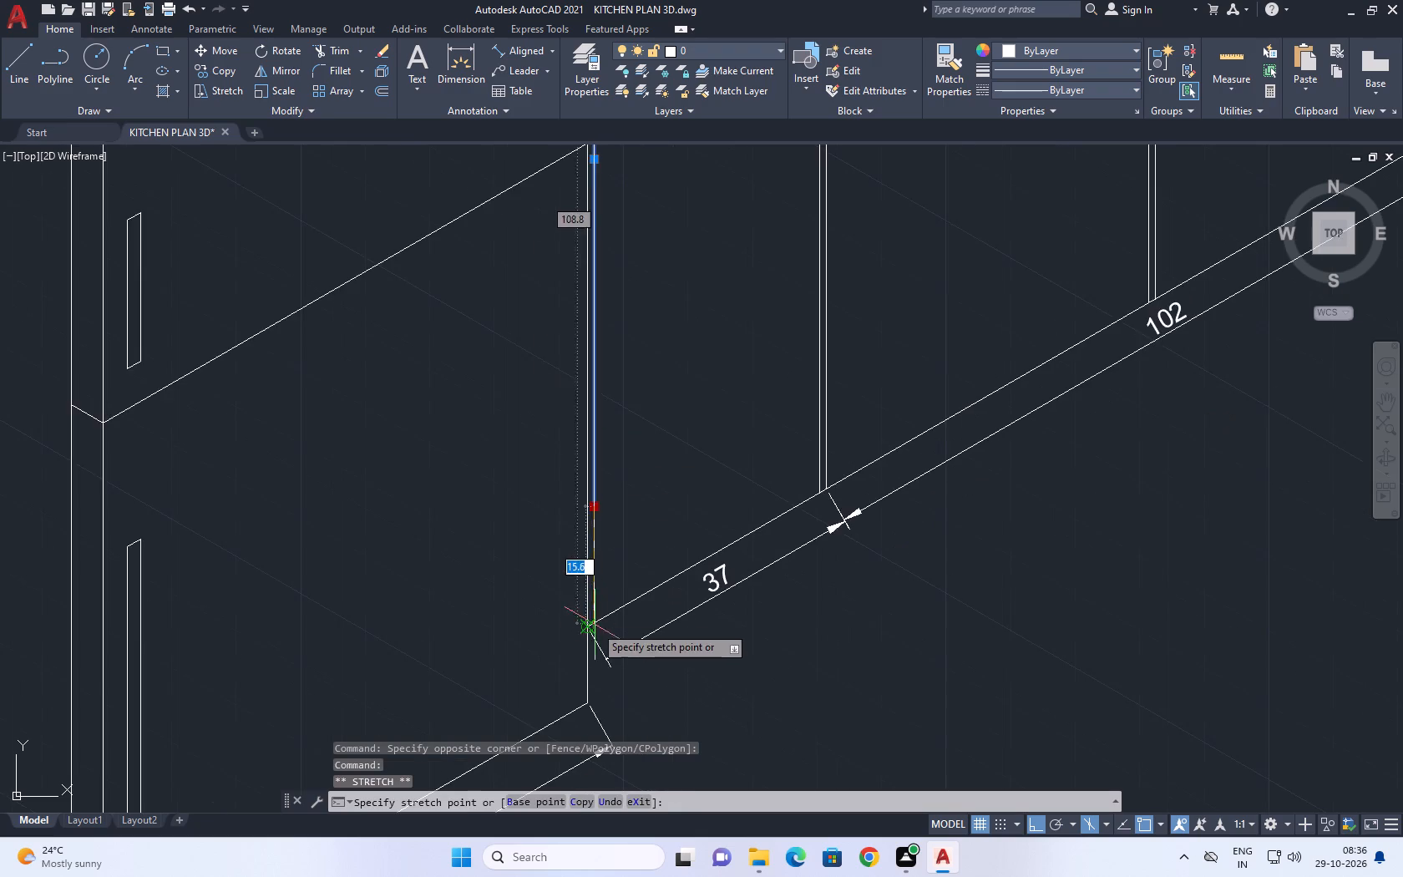
pyautogui.scroll(1, 595, 629)
pyautogui.click(592, 698)
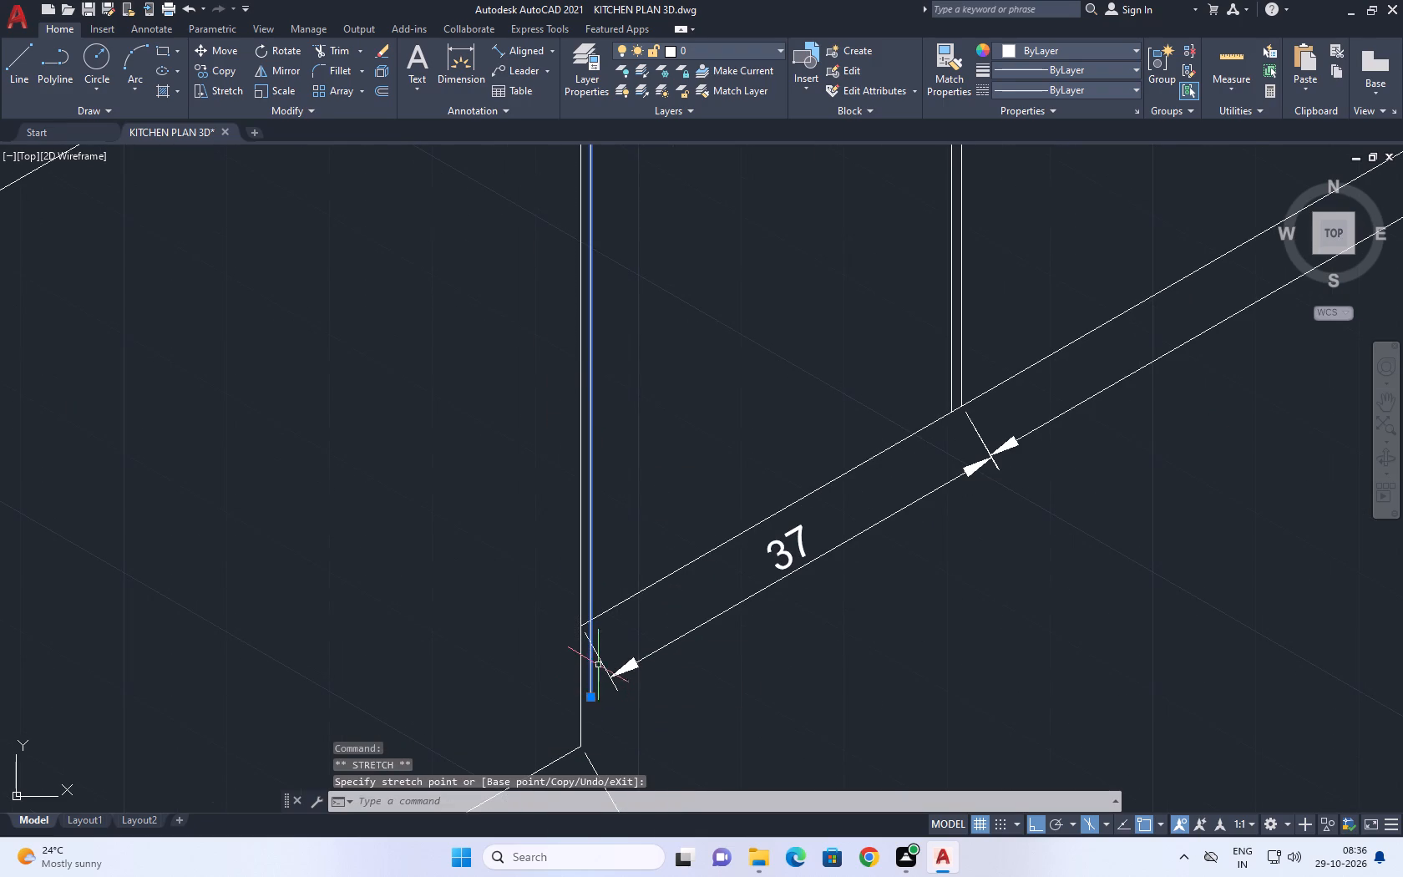
pyautogui.press('Escape')
pyautogui.write('tr')
pyautogui.press('space')
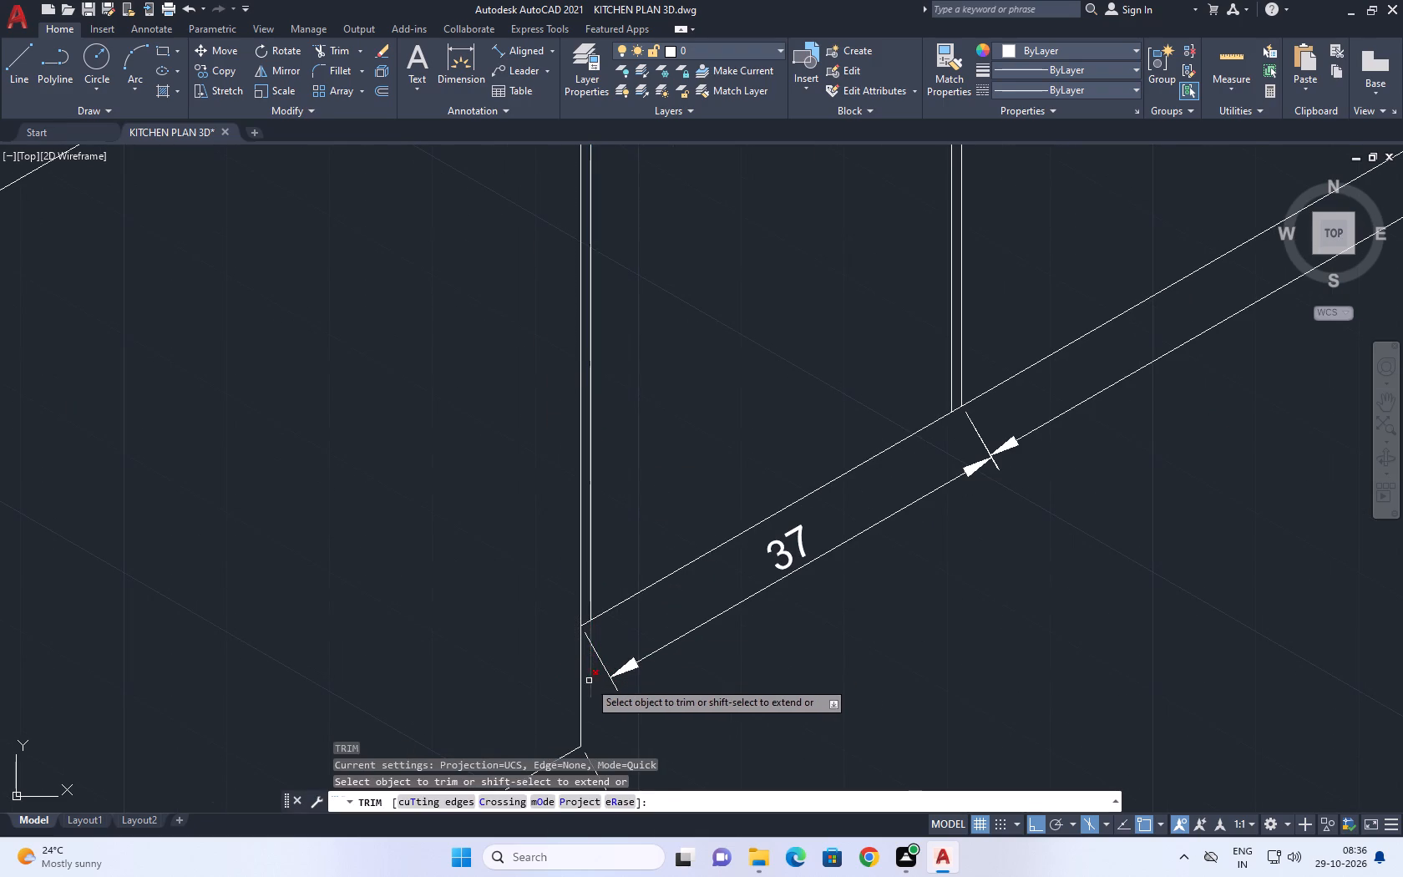
pyautogui.click(588, 681)
pyautogui.click(595, 677)
pyautogui.press('Escape')
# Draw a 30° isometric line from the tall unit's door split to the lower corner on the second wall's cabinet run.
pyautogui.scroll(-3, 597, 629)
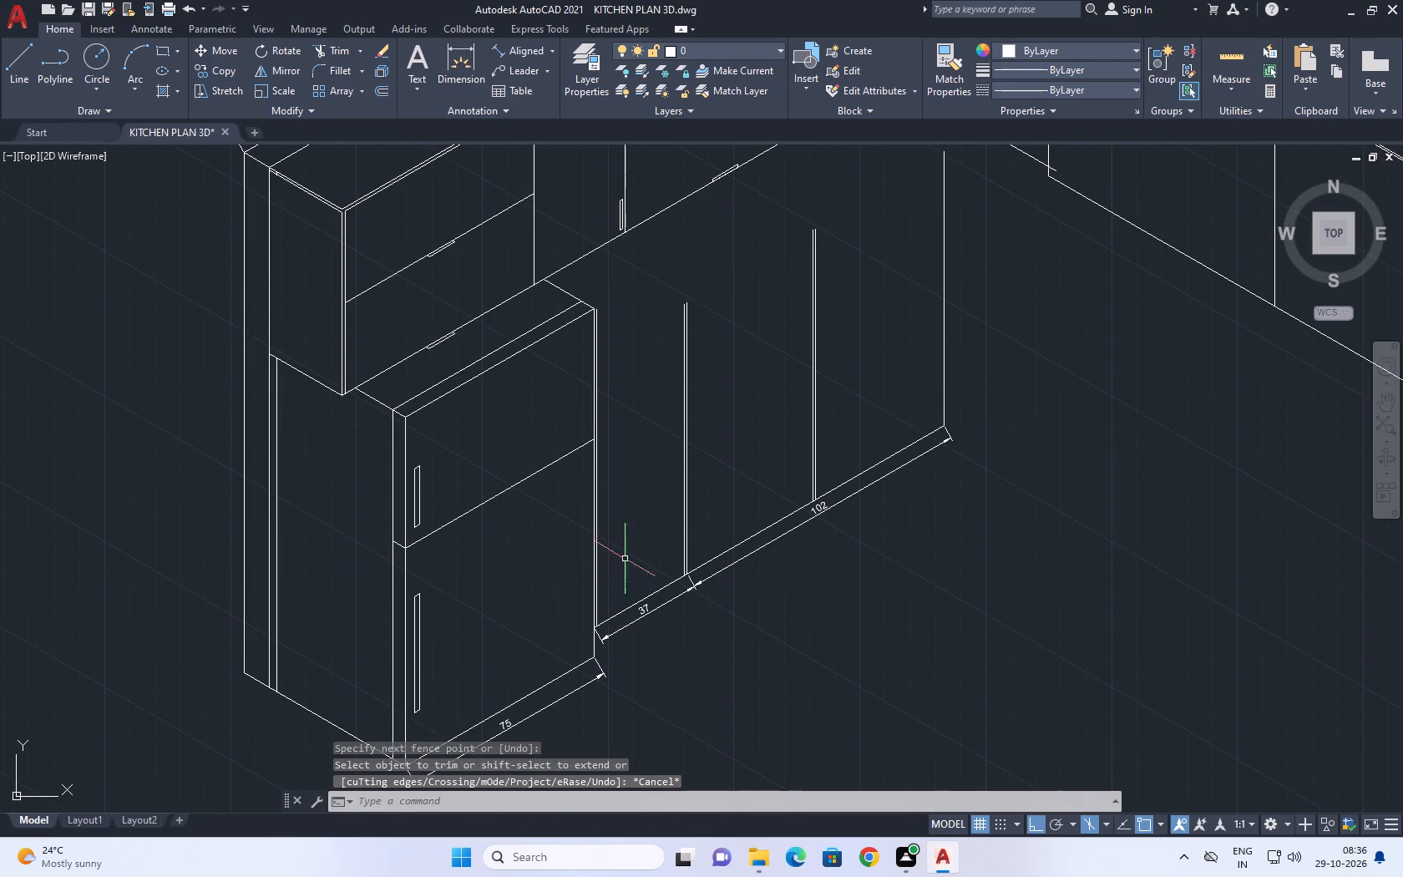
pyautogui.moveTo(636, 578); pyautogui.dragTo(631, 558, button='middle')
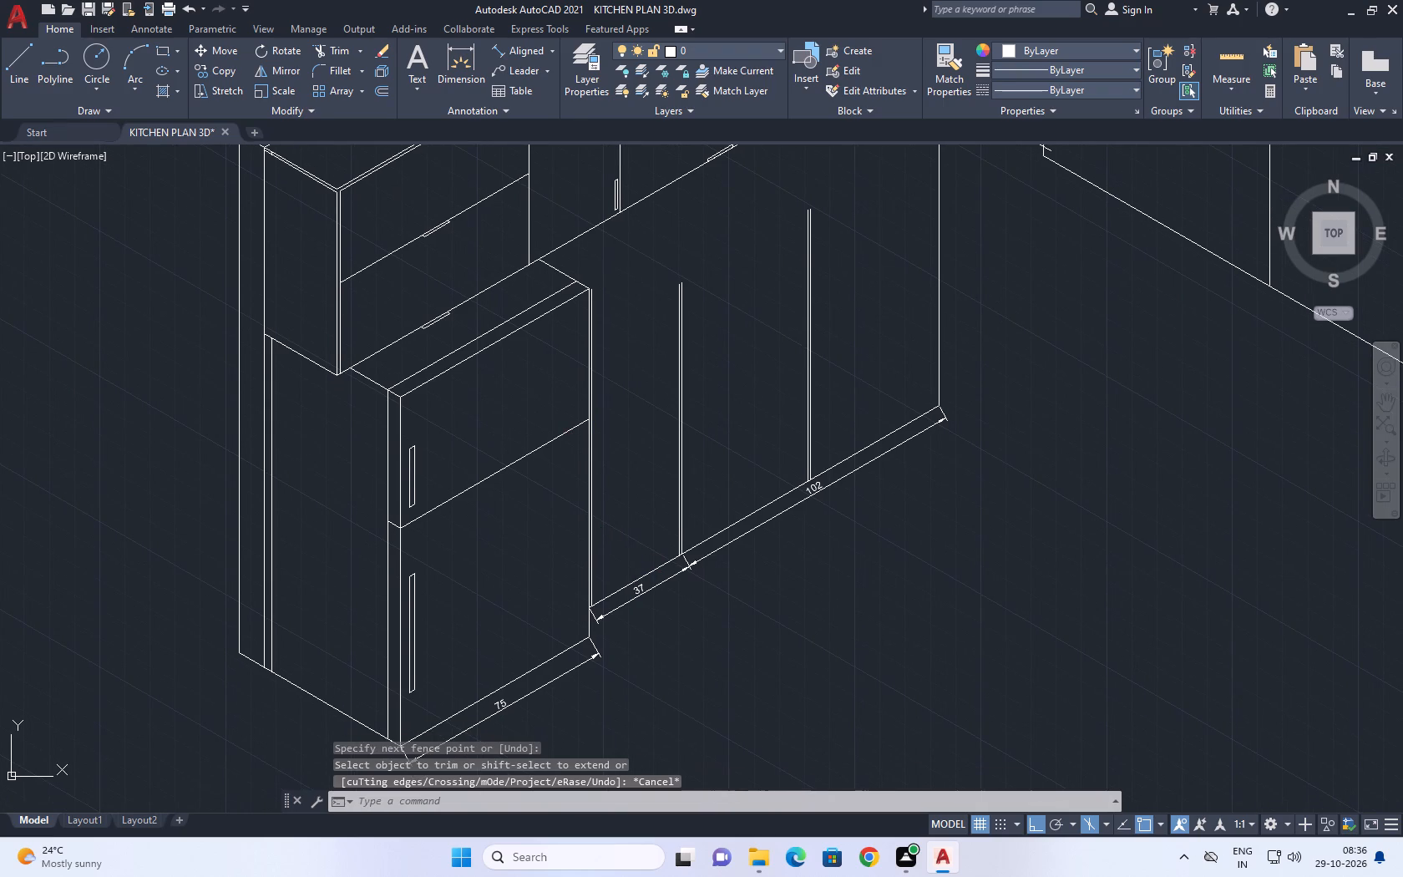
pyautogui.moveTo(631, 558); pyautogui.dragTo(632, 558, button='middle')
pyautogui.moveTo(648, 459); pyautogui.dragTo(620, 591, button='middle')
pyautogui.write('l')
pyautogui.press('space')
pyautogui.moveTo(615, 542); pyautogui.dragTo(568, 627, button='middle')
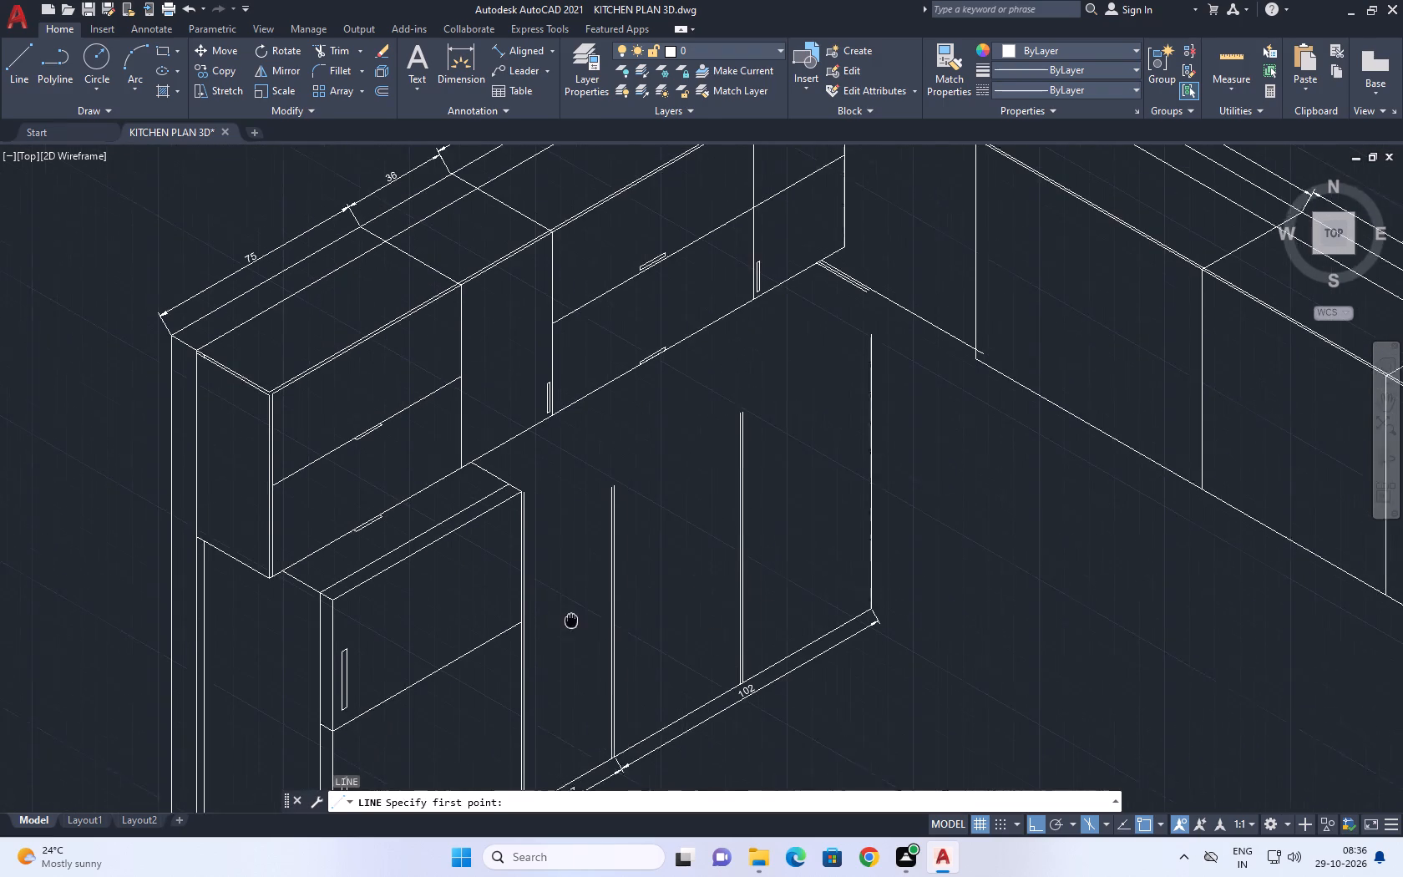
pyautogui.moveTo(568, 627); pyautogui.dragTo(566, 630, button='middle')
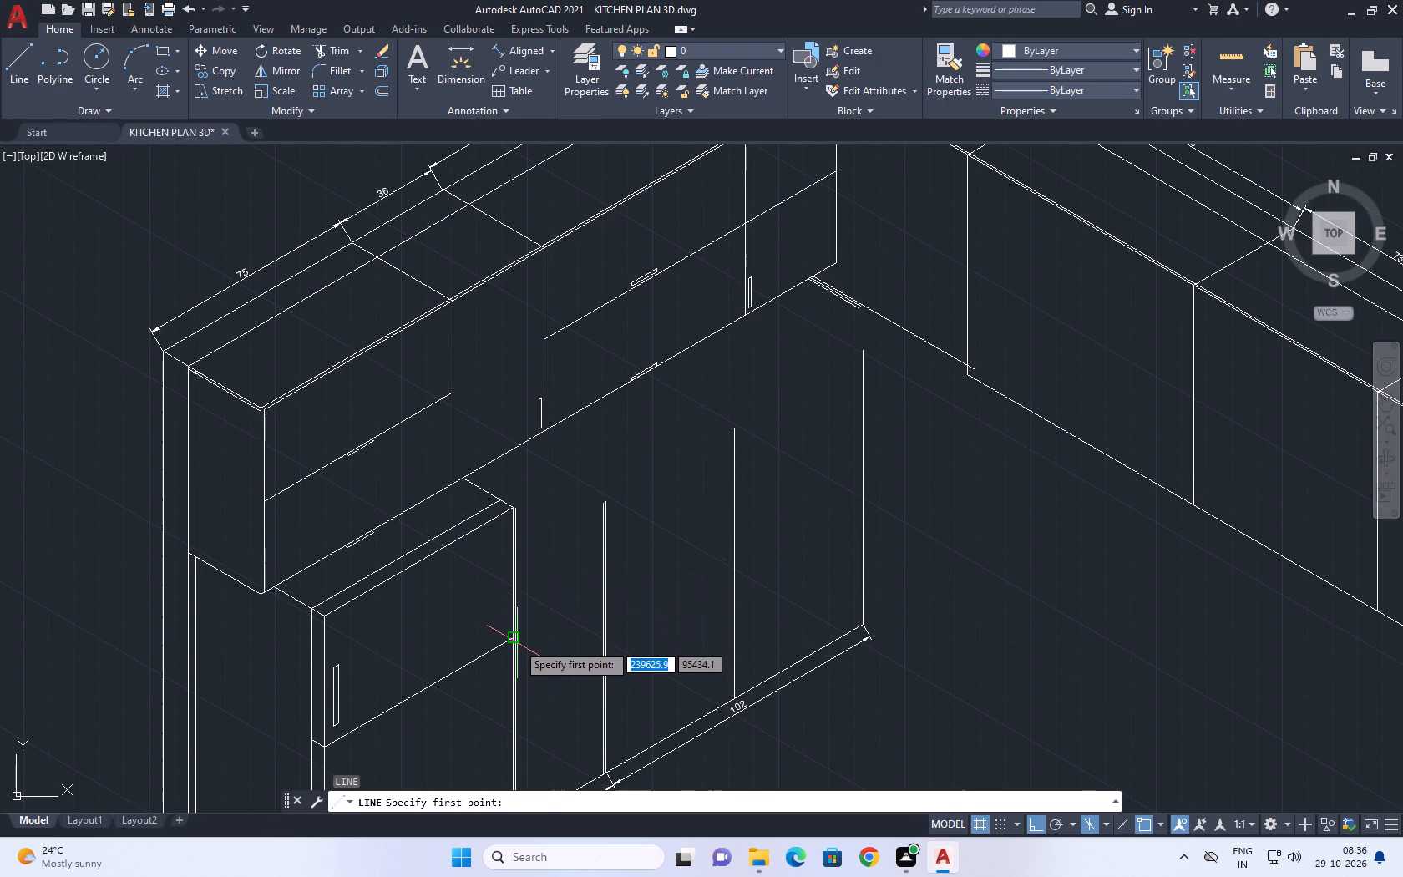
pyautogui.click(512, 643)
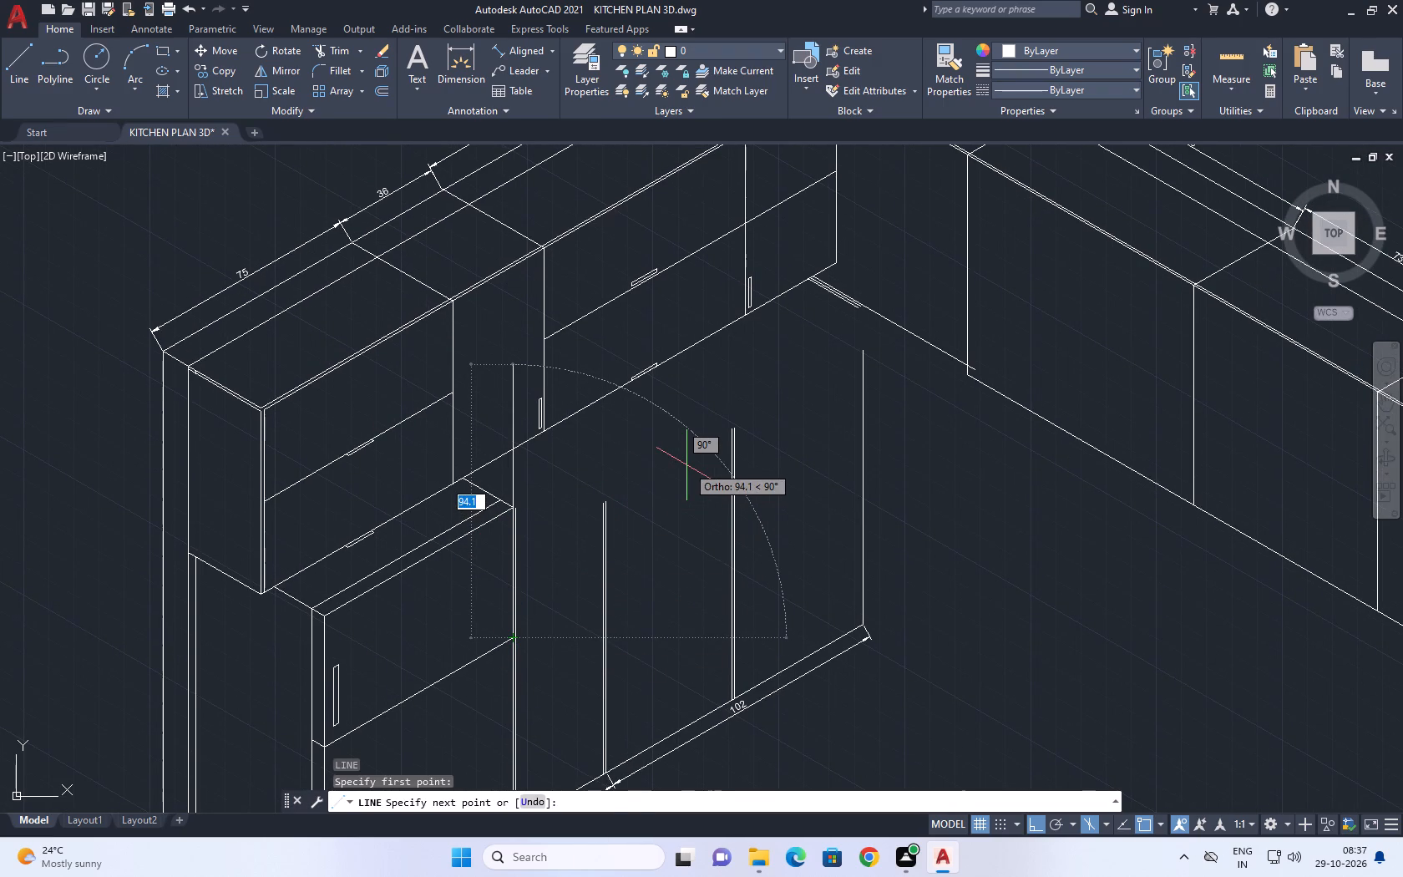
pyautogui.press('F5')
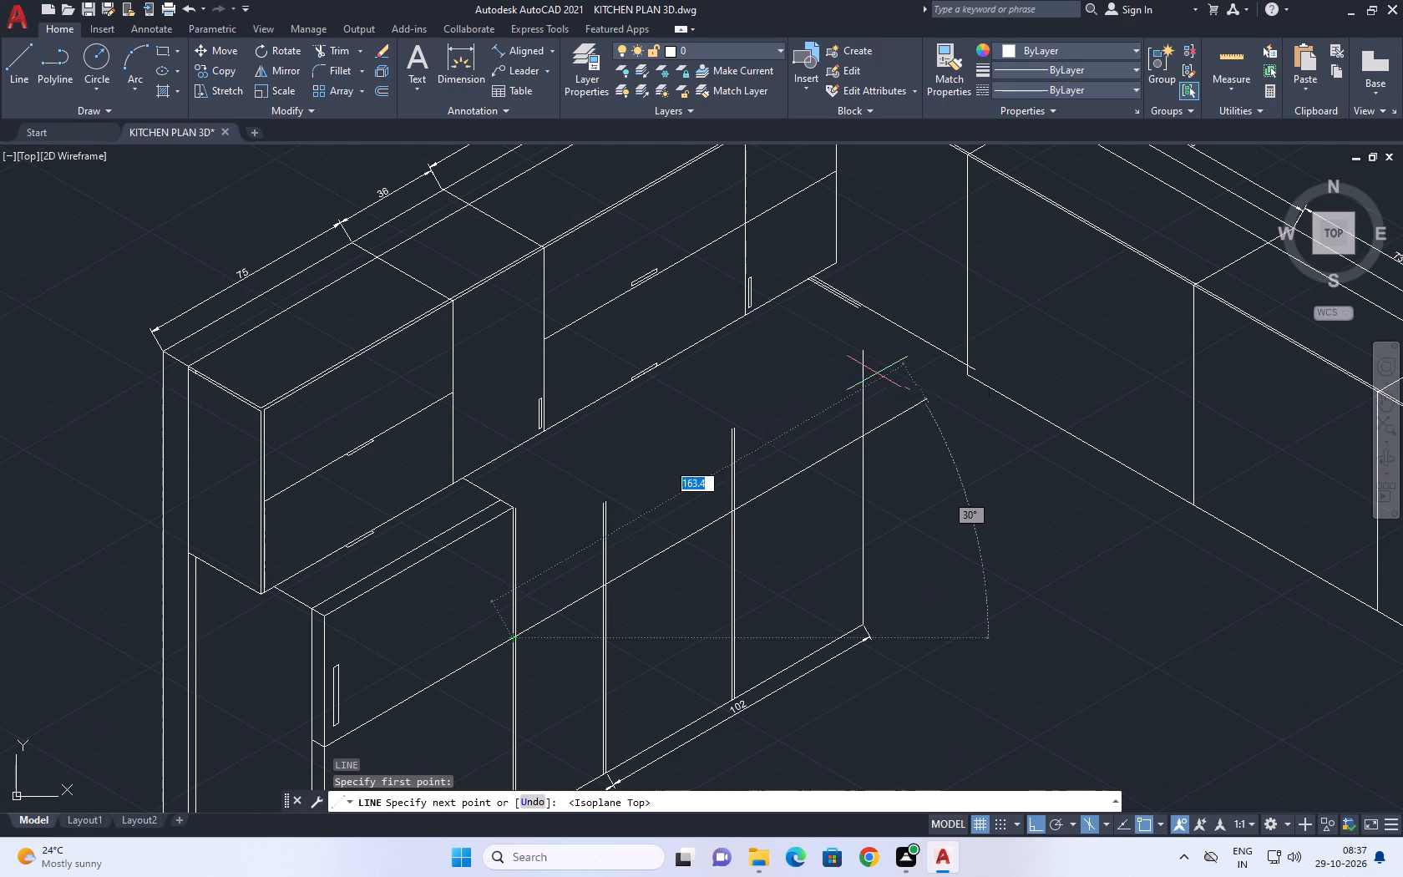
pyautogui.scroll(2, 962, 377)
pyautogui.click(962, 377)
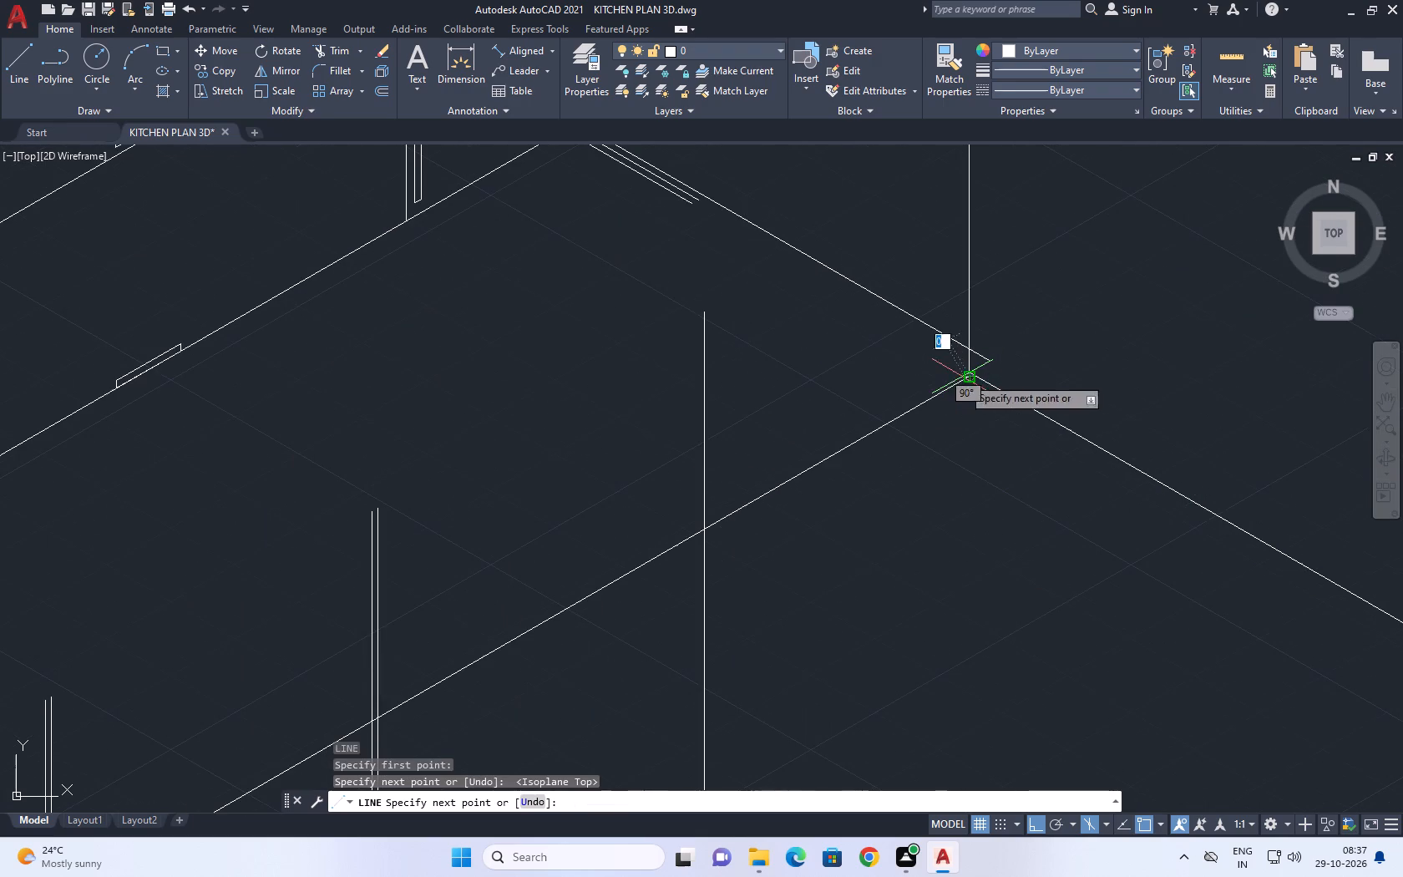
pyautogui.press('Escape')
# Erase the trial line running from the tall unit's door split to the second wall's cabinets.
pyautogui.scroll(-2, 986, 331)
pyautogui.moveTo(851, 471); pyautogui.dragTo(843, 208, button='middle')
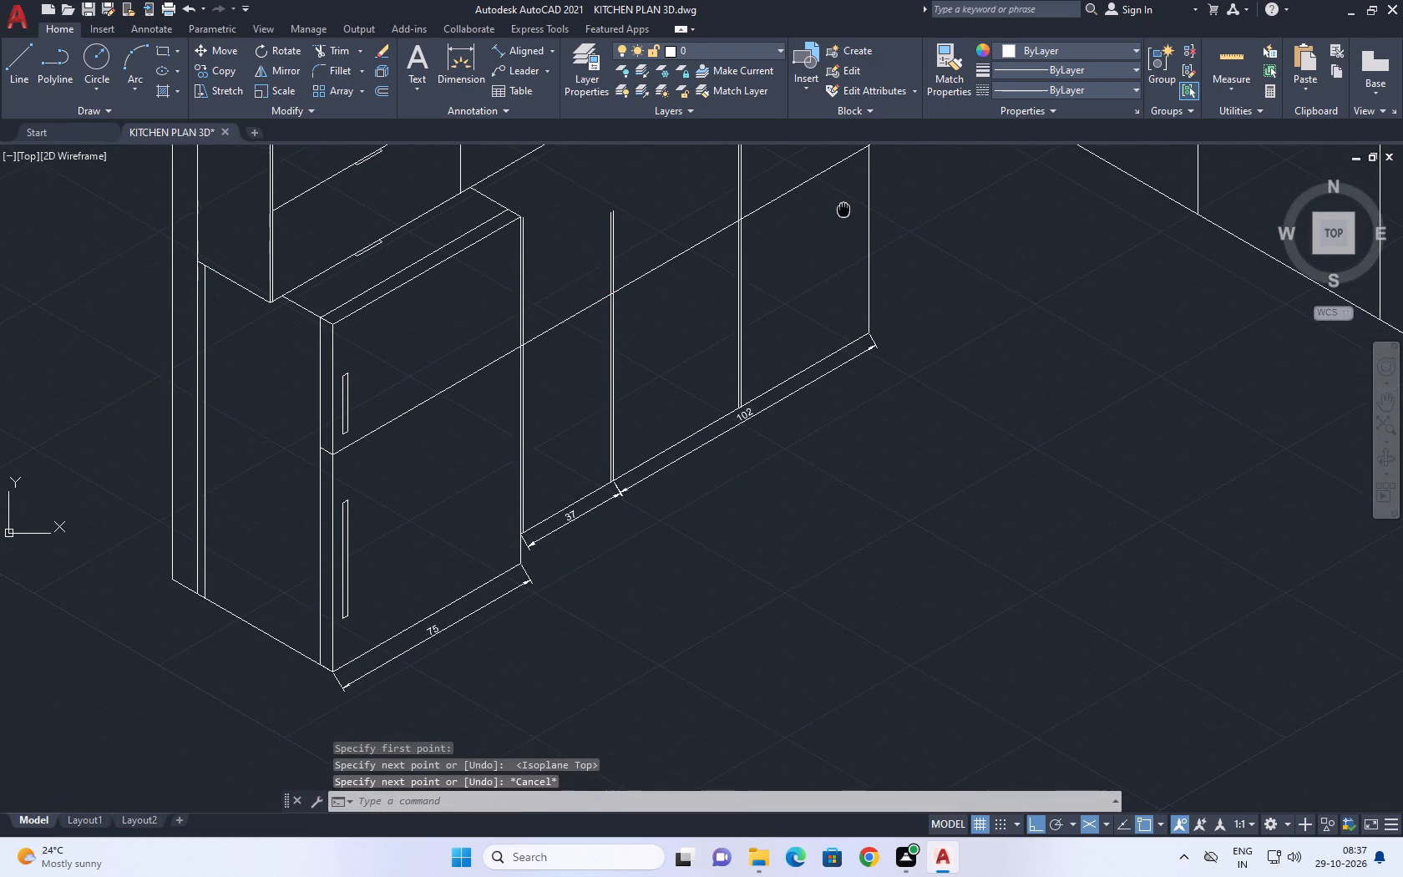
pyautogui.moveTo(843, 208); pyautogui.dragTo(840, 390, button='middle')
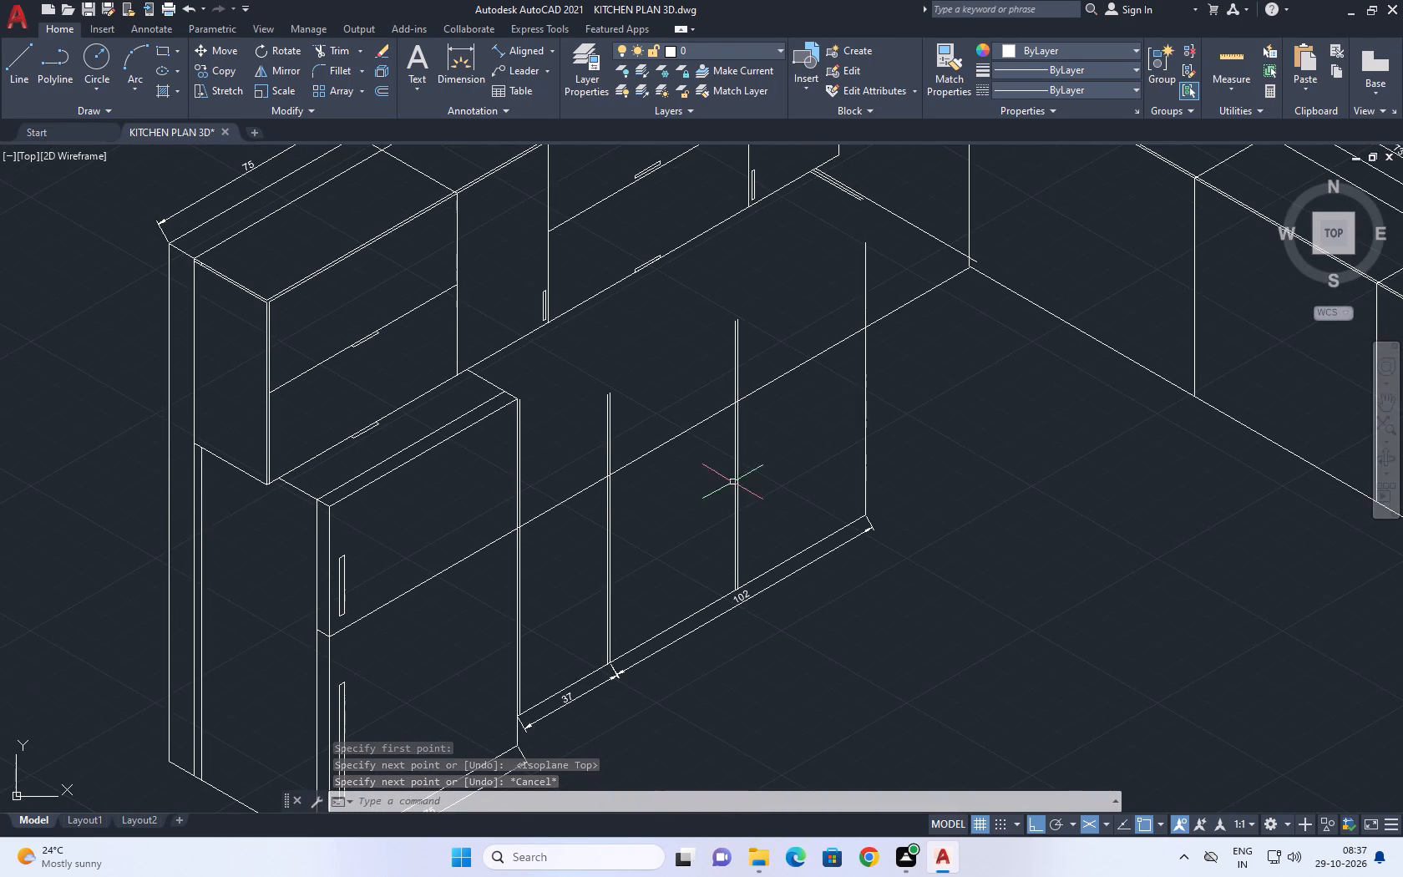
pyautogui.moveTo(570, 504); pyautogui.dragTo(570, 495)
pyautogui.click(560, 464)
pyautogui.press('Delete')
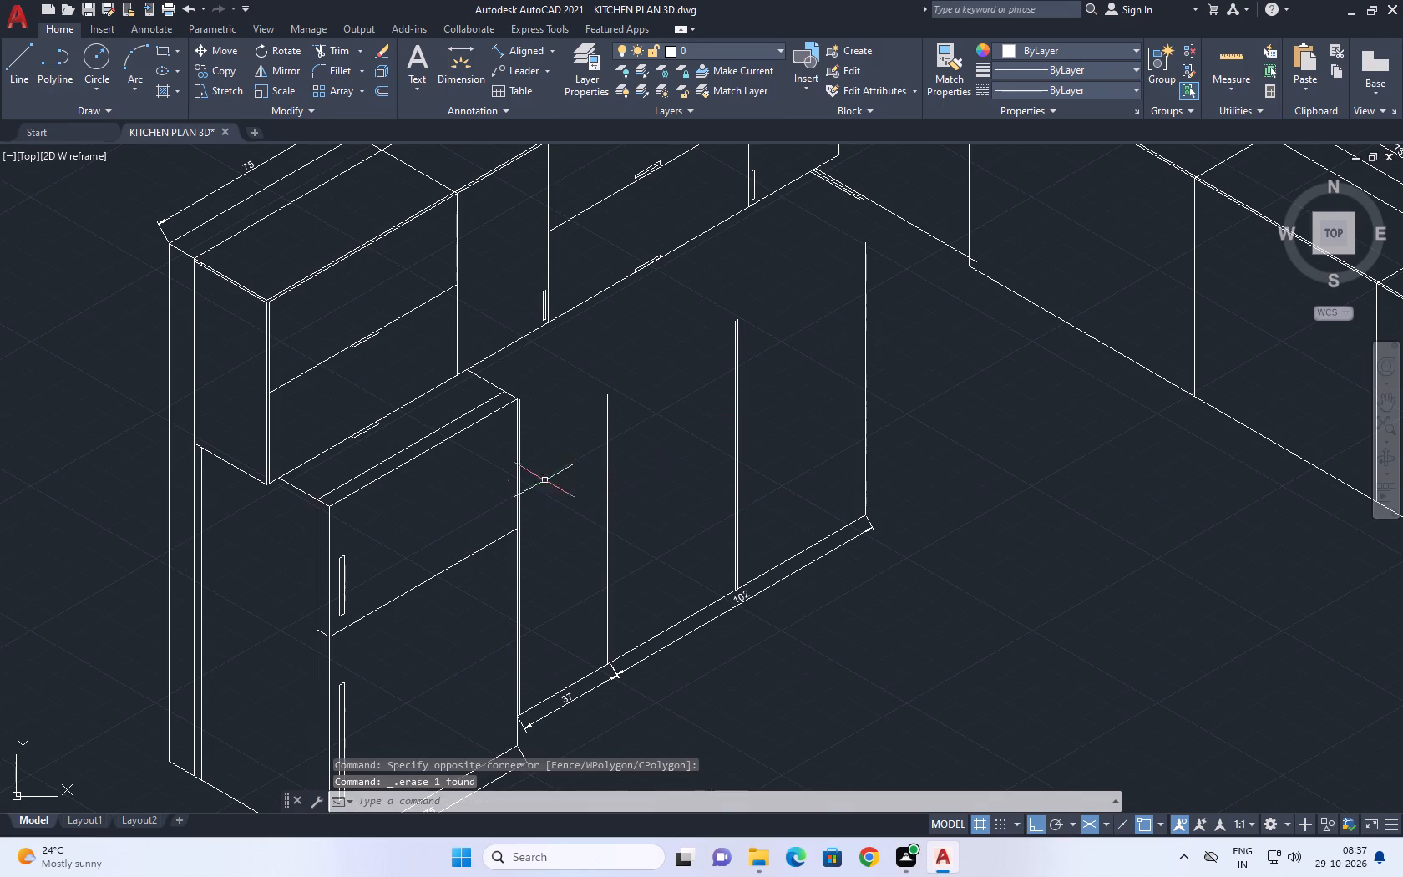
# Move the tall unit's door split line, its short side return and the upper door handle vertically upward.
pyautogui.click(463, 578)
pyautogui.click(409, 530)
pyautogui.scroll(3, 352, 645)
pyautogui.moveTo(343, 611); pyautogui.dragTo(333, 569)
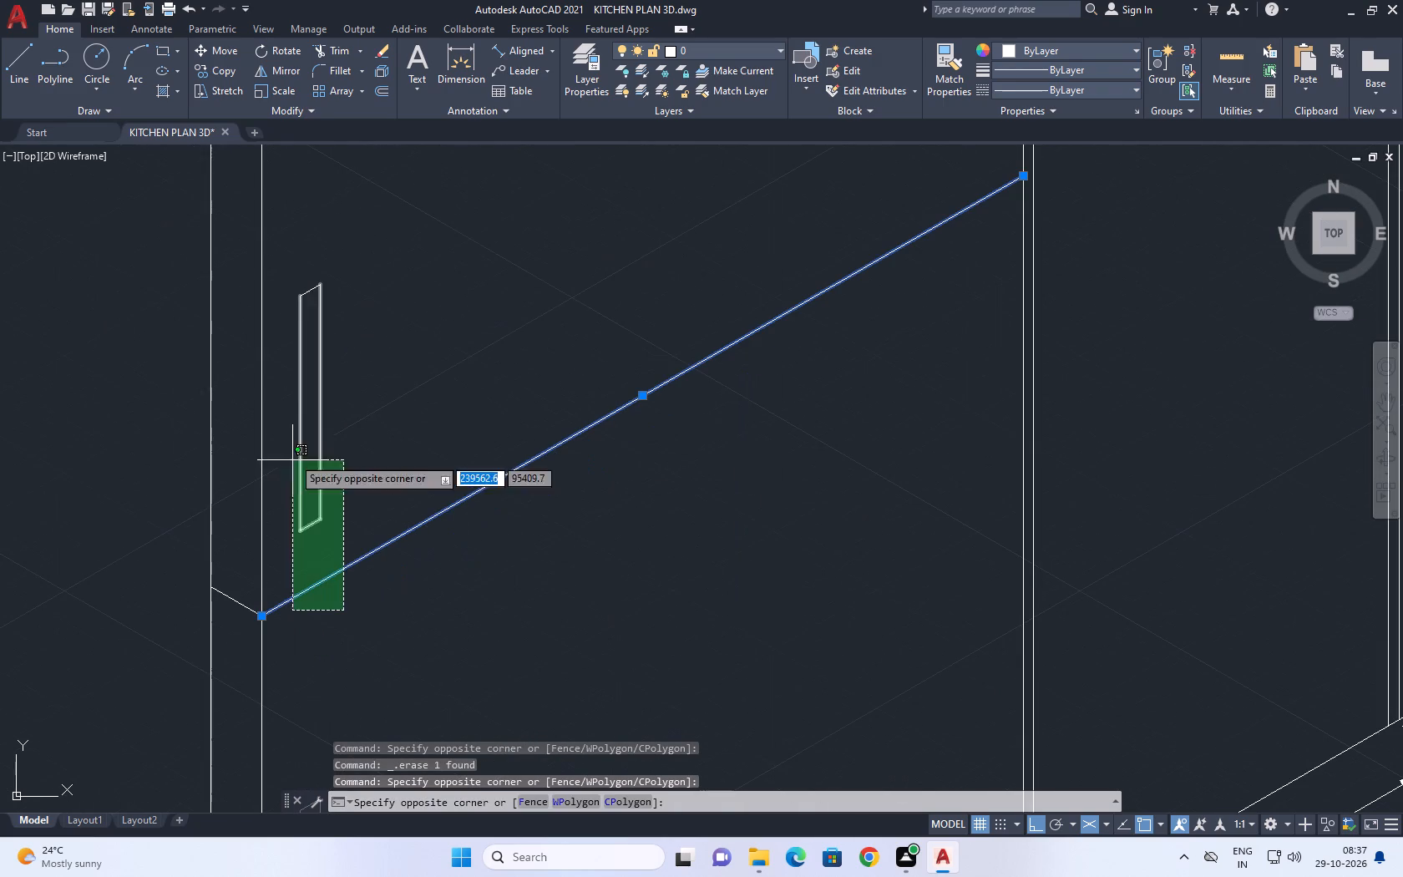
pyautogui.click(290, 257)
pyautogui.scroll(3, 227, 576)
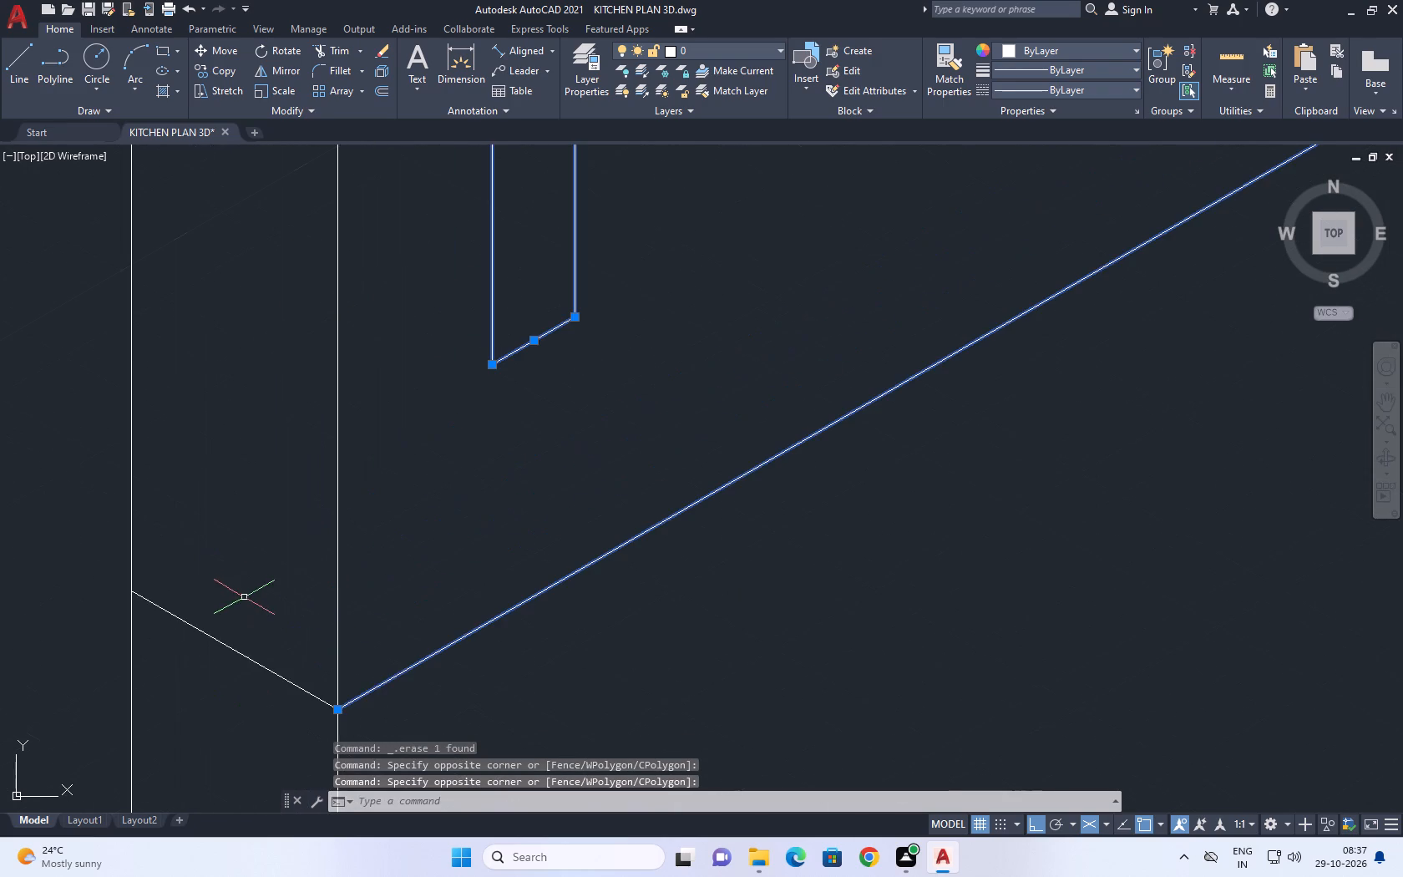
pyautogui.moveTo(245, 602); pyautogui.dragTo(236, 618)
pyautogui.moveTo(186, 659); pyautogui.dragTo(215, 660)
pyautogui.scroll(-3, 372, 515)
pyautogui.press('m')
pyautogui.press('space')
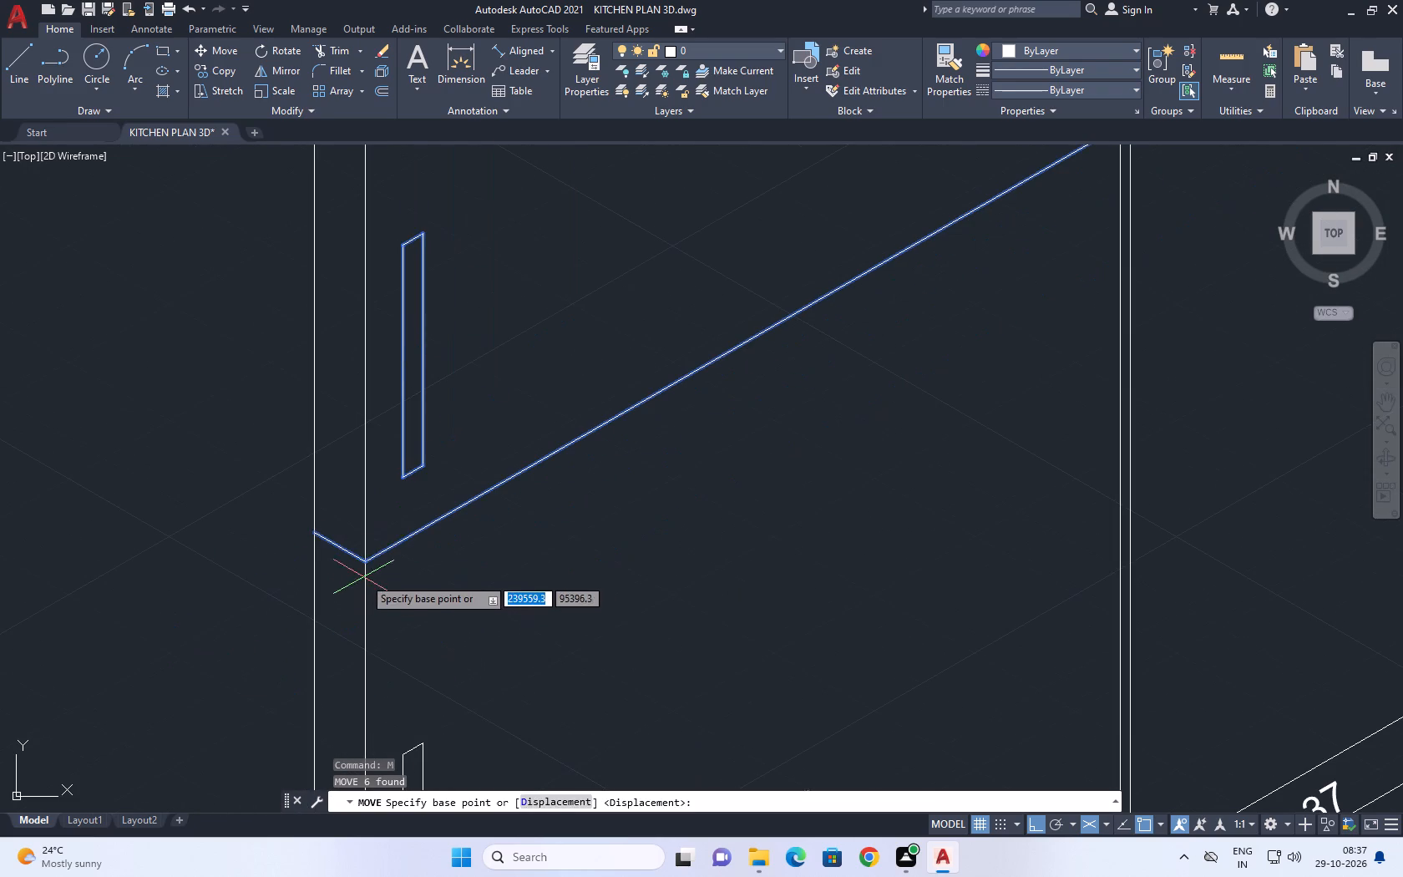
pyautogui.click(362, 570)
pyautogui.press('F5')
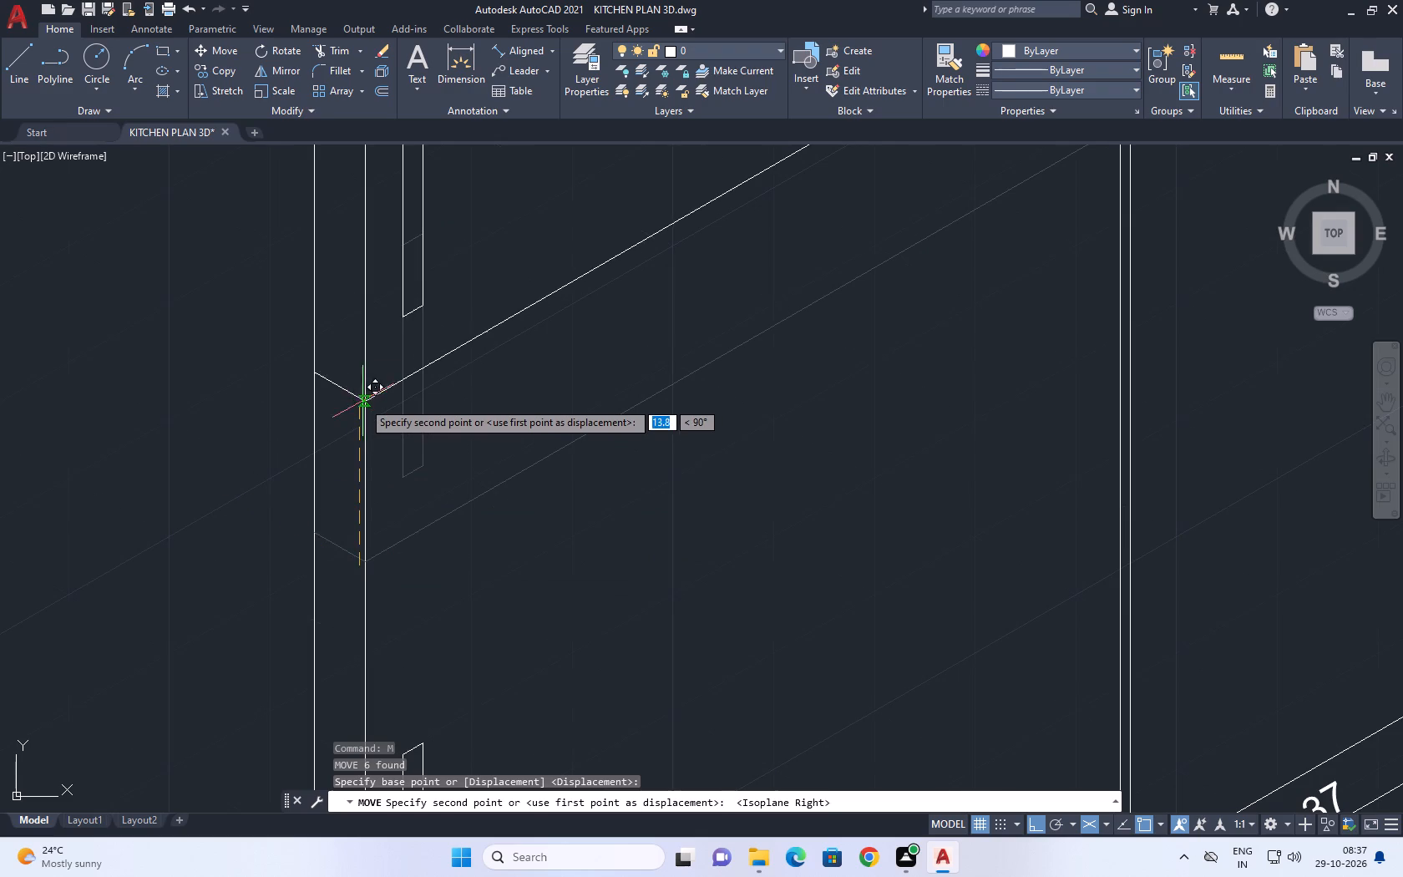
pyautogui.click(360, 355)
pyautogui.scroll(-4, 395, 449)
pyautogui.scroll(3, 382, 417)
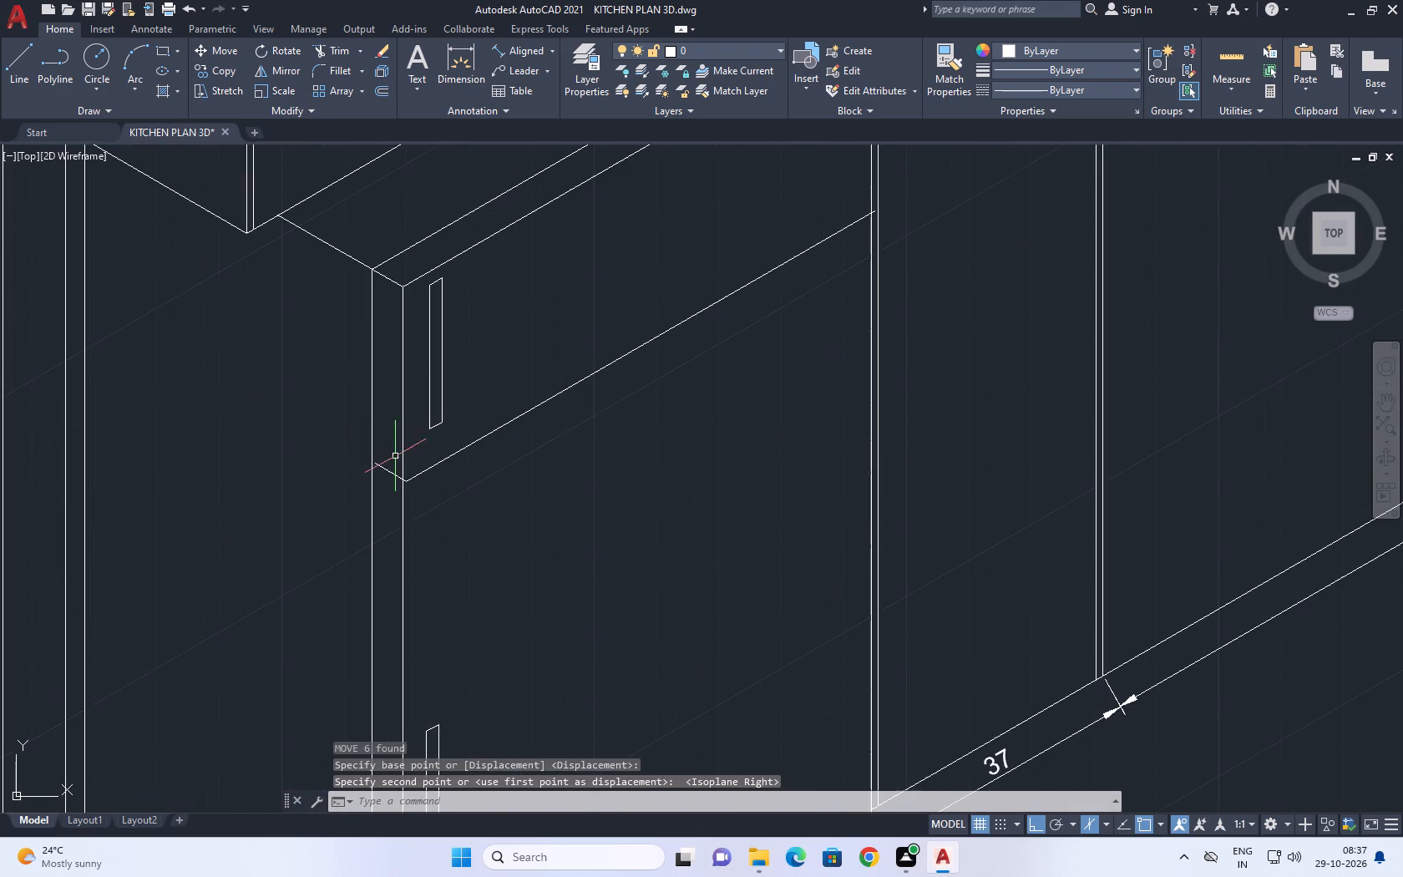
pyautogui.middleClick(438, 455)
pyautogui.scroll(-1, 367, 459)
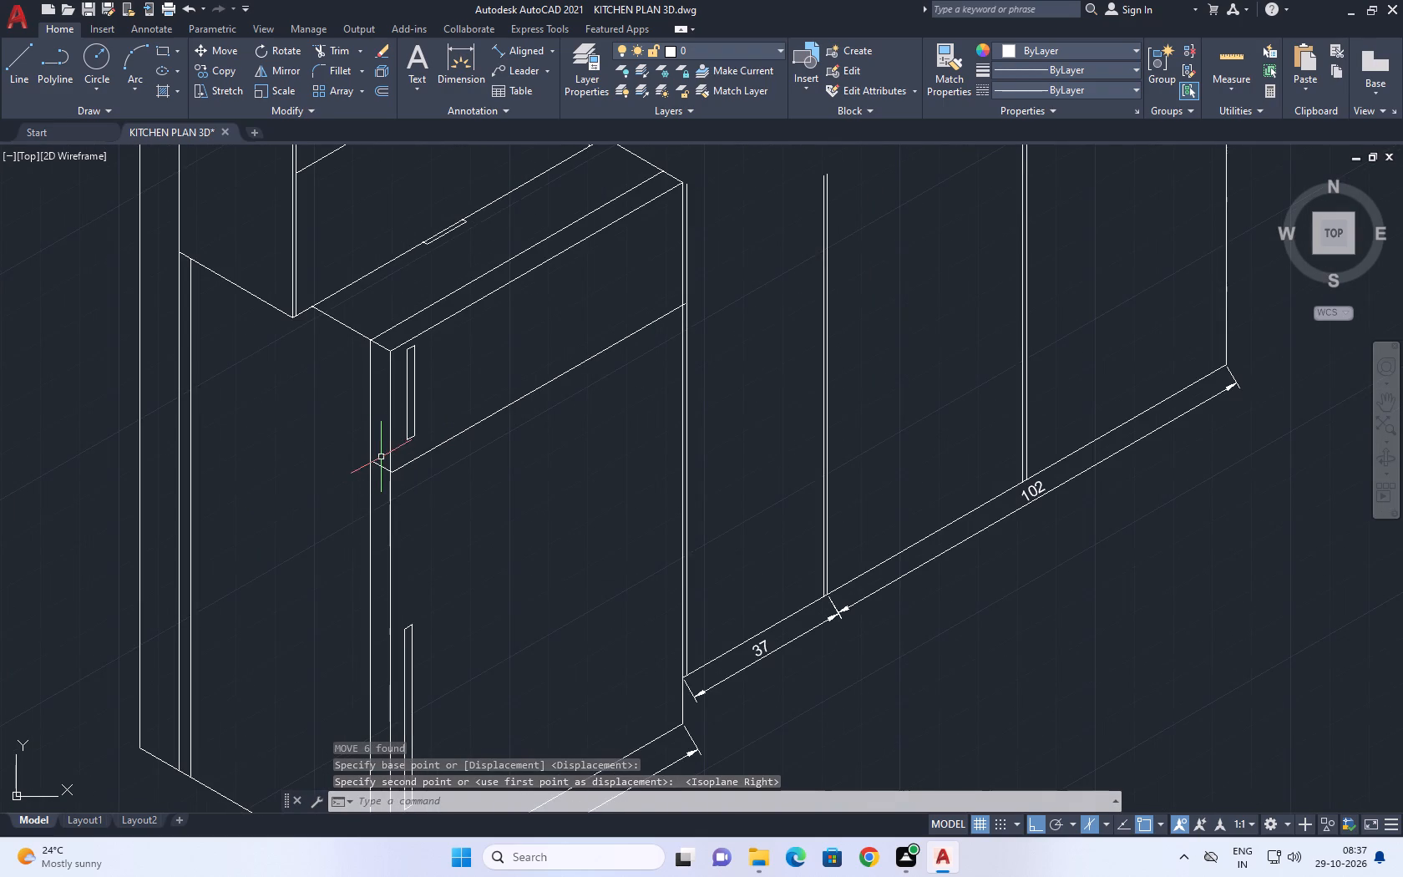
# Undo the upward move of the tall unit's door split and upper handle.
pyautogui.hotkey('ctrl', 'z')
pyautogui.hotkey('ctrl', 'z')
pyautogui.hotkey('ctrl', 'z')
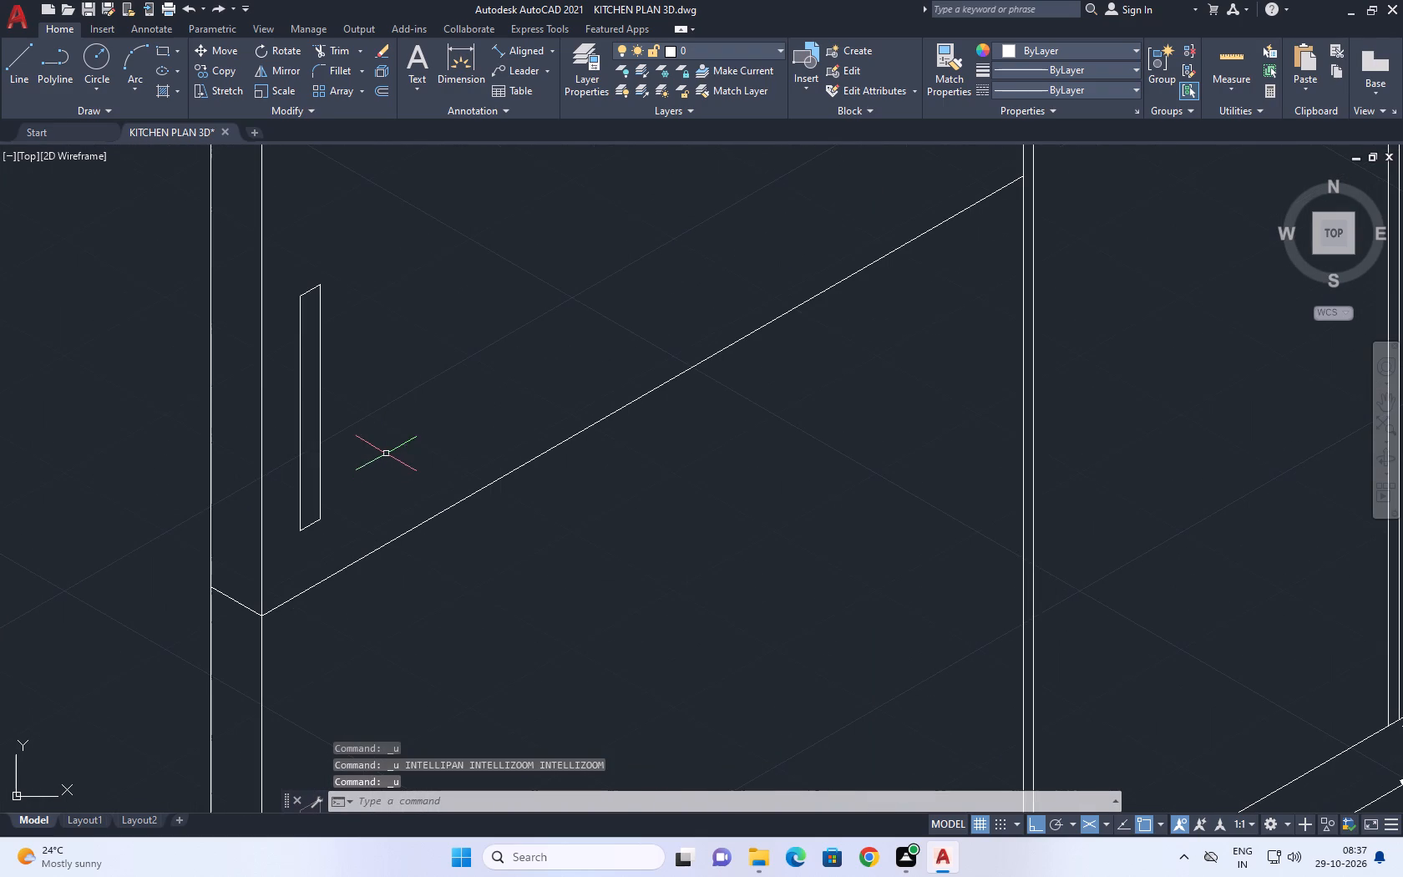
# Move the tall unit's door split line, side return and upper handle vertically up by a short distance.
pyautogui.click(187, 226)
pyautogui.click(439, 643)
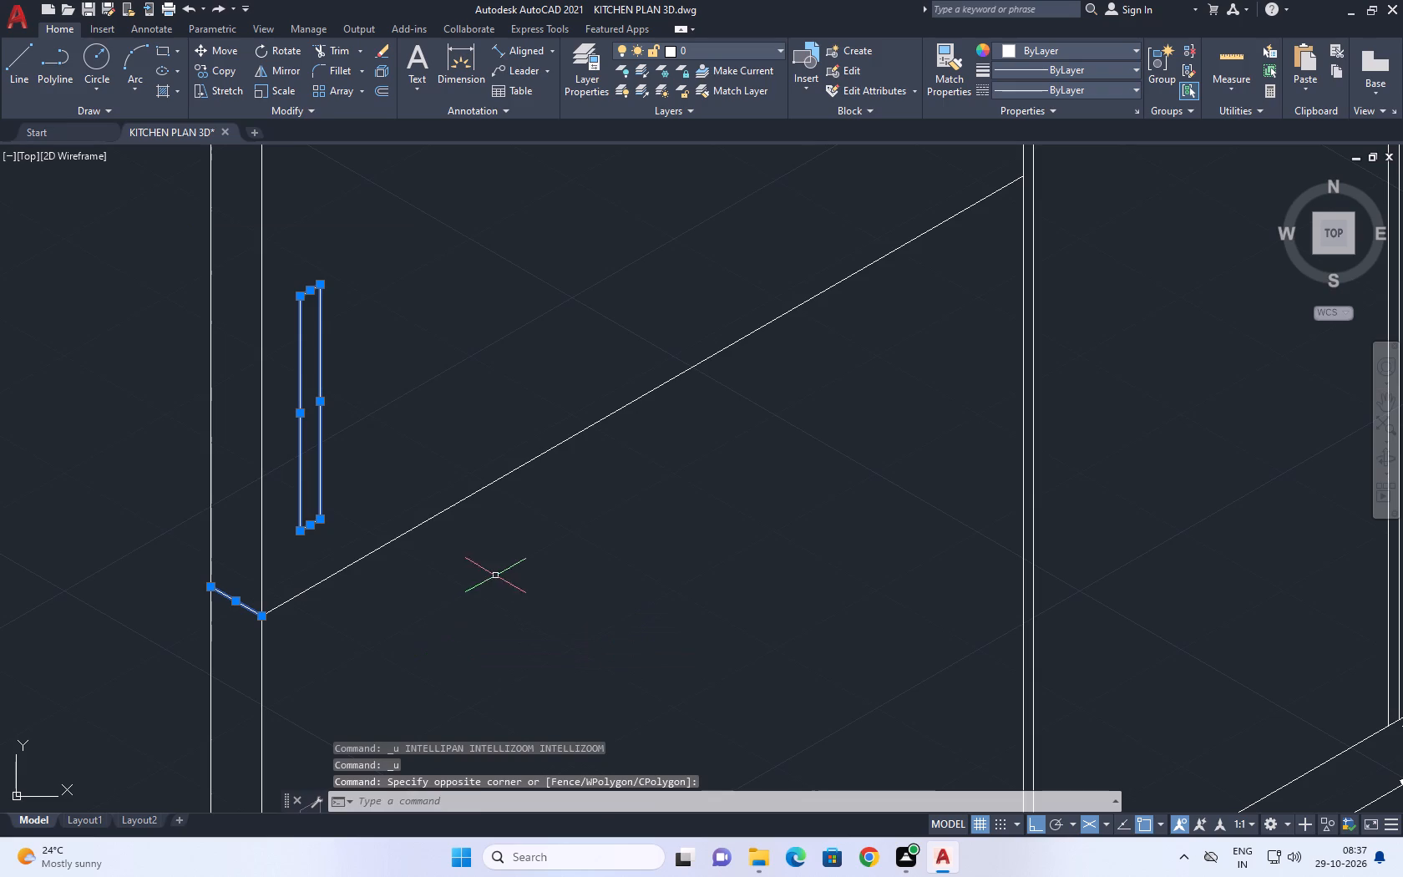
pyautogui.moveTo(495, 575); pyautogui.dragTo(425, 460)
pyautogui.click(397, 421)
pyautogui.press('m')
pyautogui.press('space')
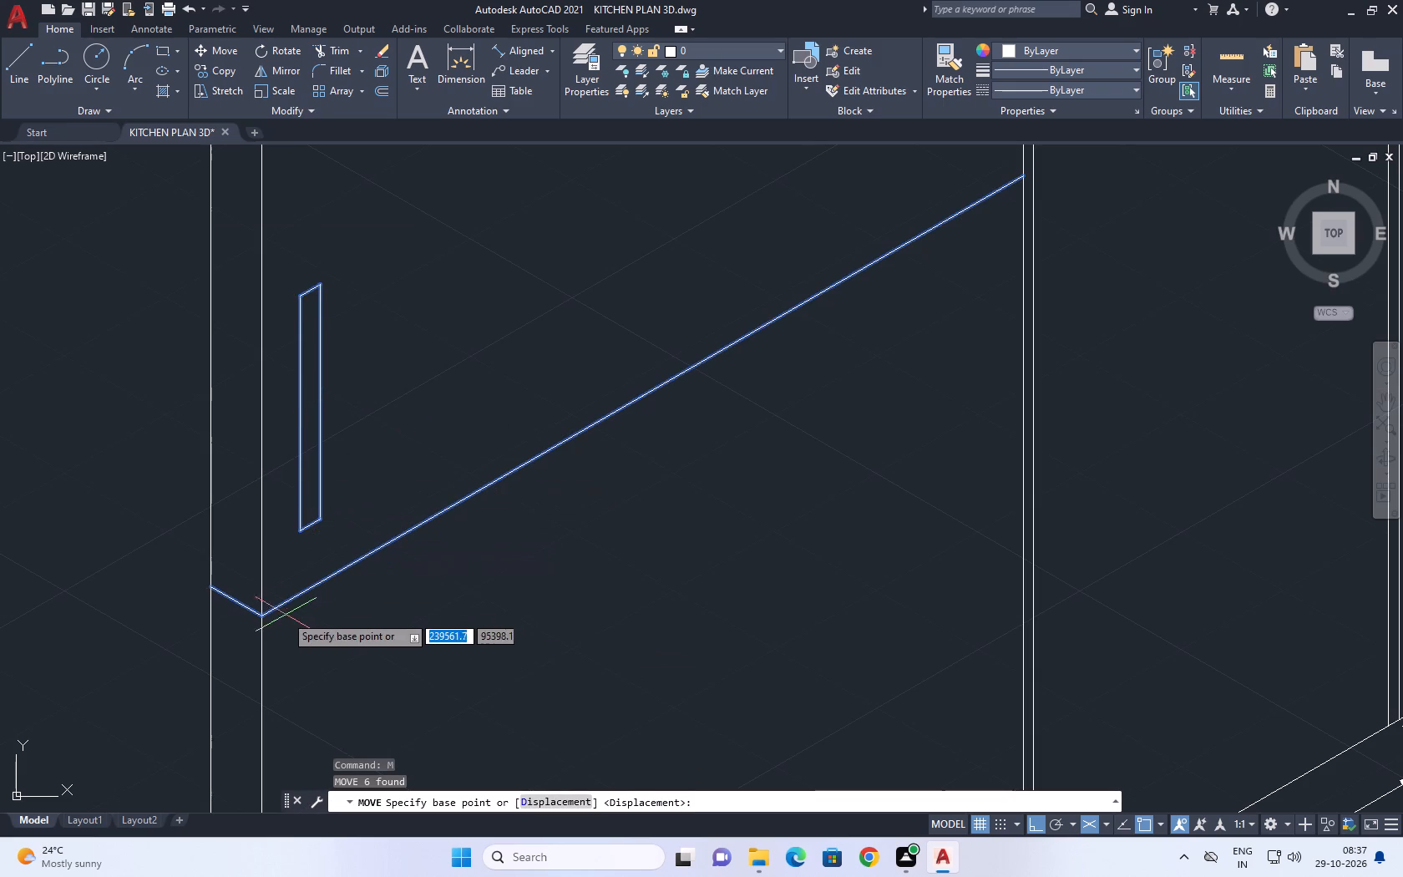
pyautogui.click(261, 618)
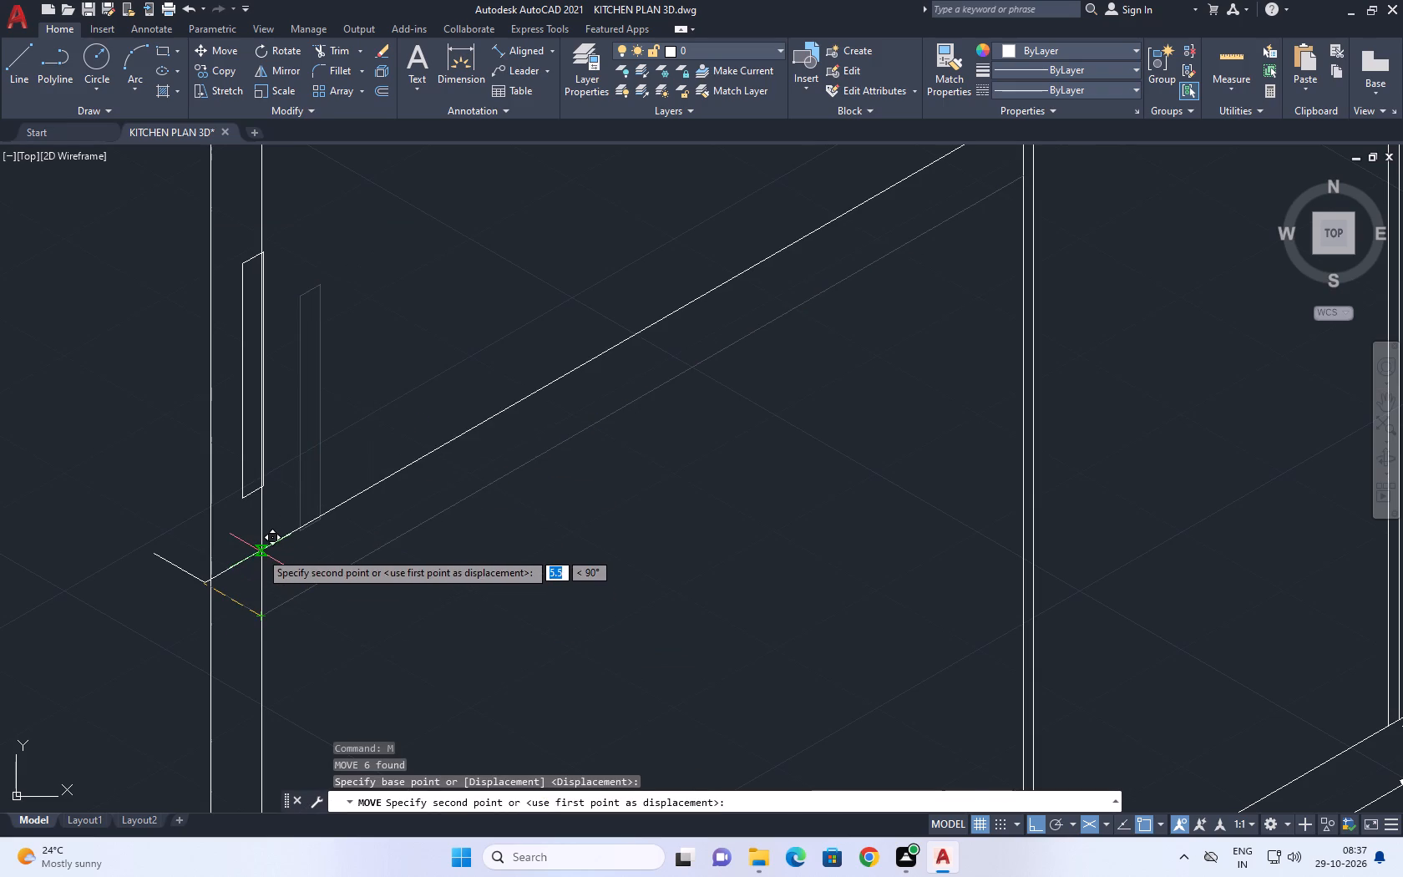
pyautogui.press('F5')
pyautogui.click(260, 525)
pyautogui.scroll(-1, 429, 538)
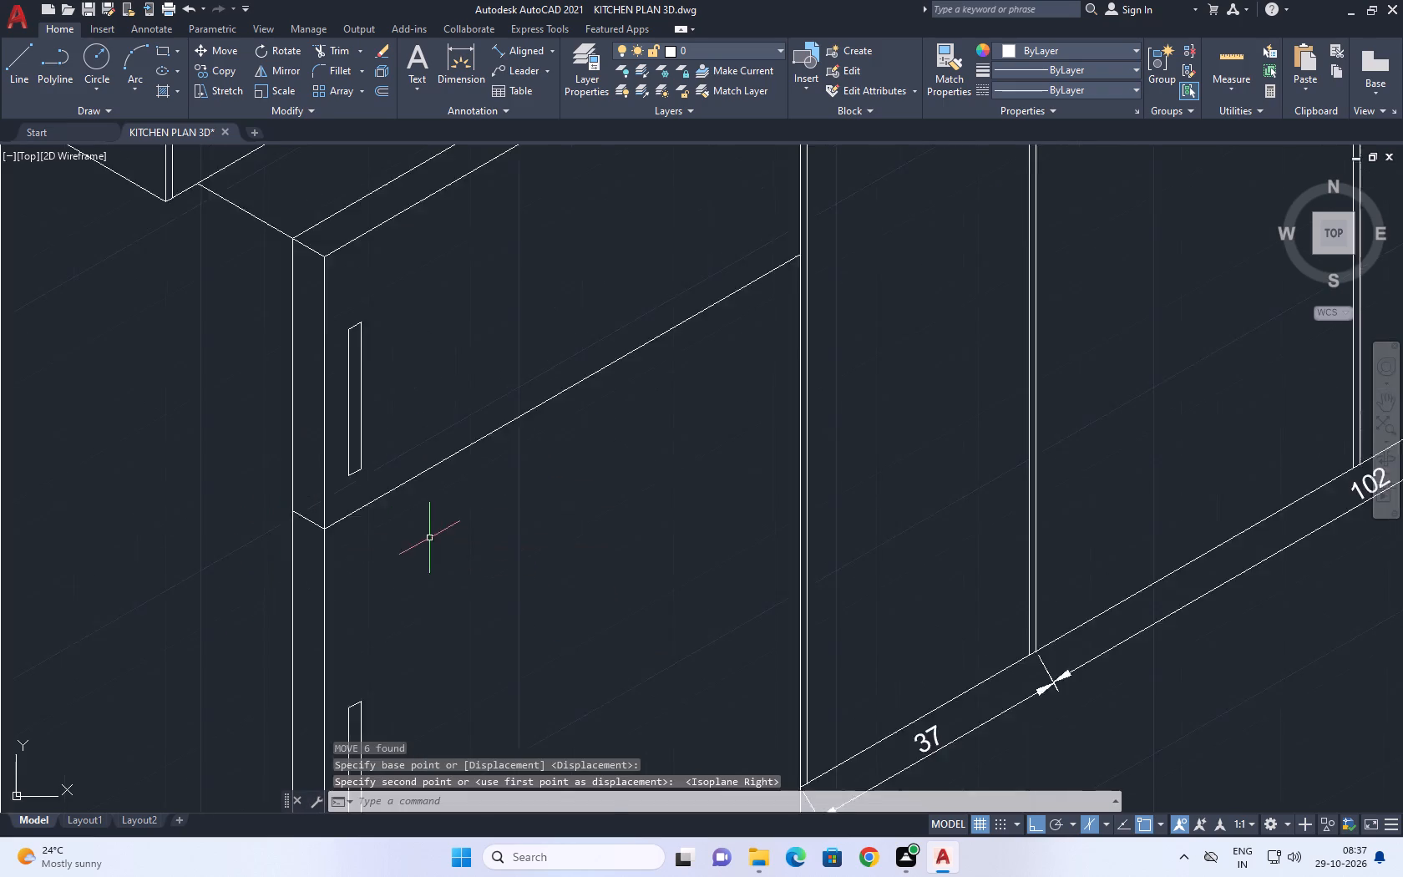
# Draw a 30° isometric countertop line from the tall unit's door split end to just past the second wall's cabinet corner.
pyautogui.scroll(-2, 429, 537)
pyautogui.moveTo(504, 502); pyautogui.dragTo(441, 630, button='middle')
pyautogui.press('l')
pyautogui.press('space')
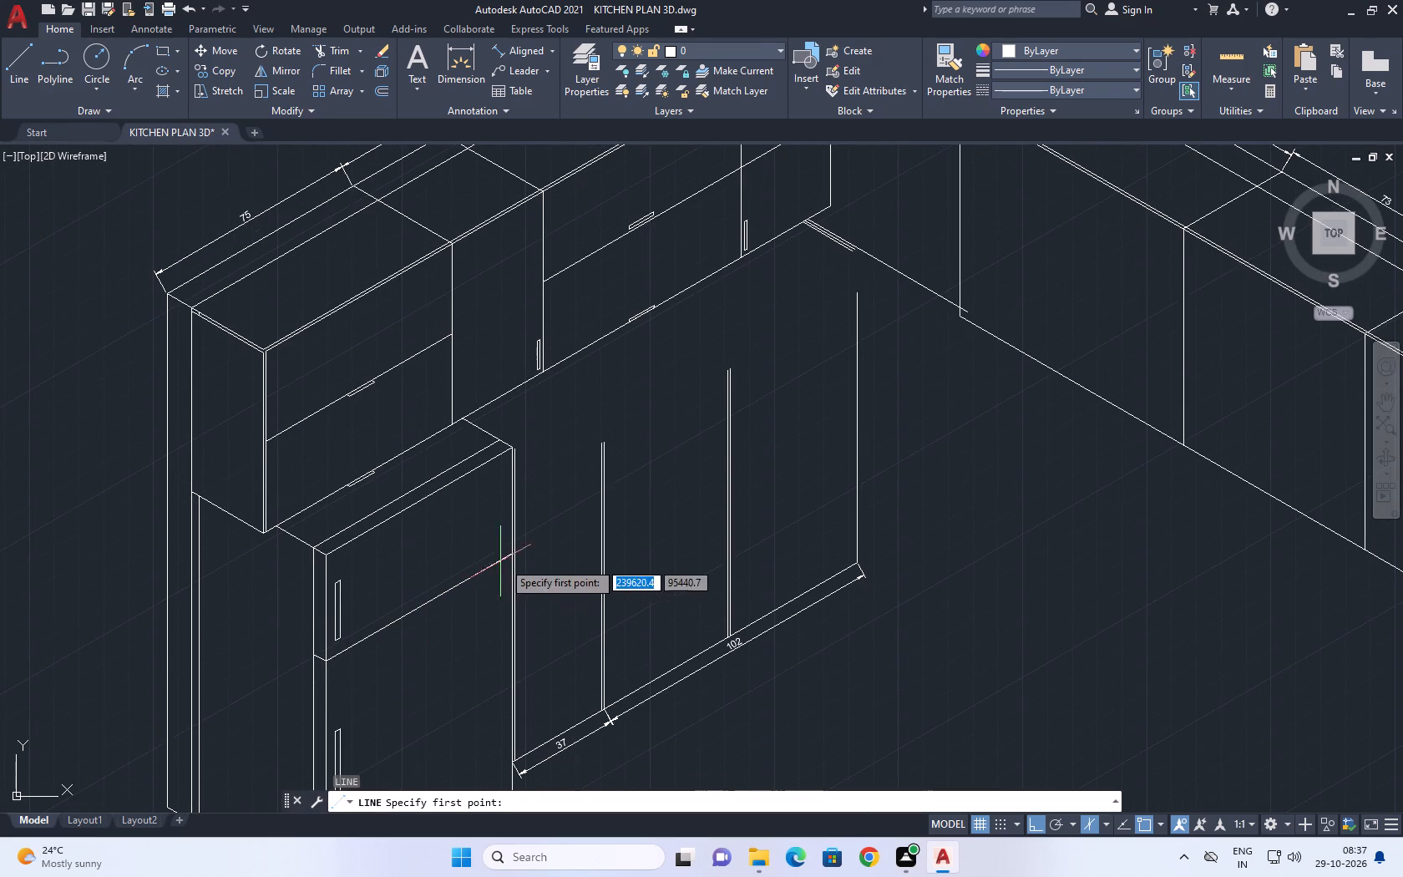
pyautogui.scroll(2, 525, 544)
pyautogui.click(486, 573)
pyautogui.scroll(-1, 684, 502)
pyautogui.scroll(-1, 747, 436)
pyautogui.moveTo(745, 438); pyautogui.dragTo(662, 540, button='middle')
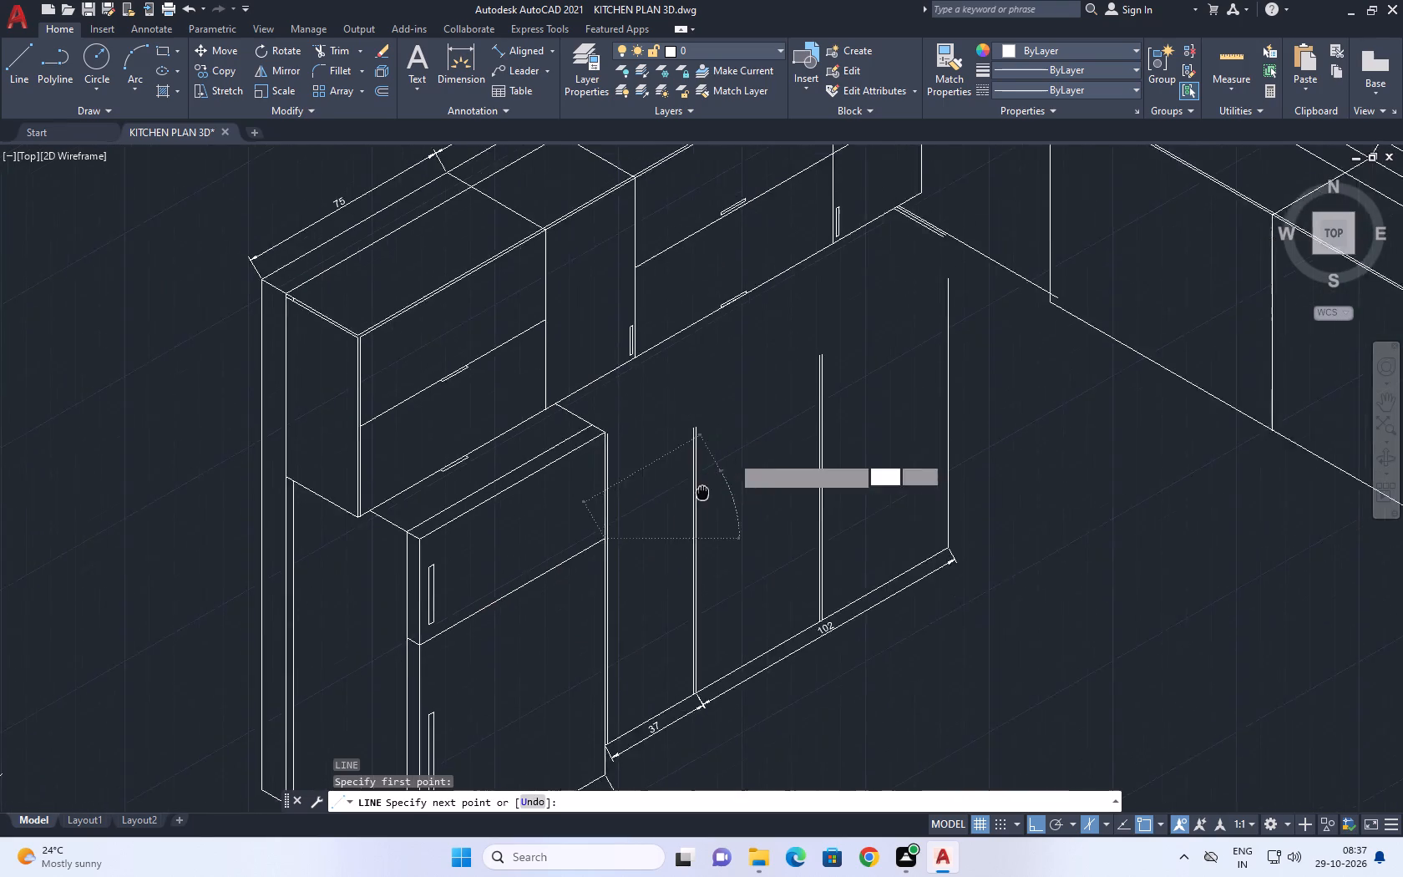
pyautogui.moveTo(662, 540); pyautogui.dragTo(473, 697, button='middle')
pyautogui.scroll(2, 762, 509)
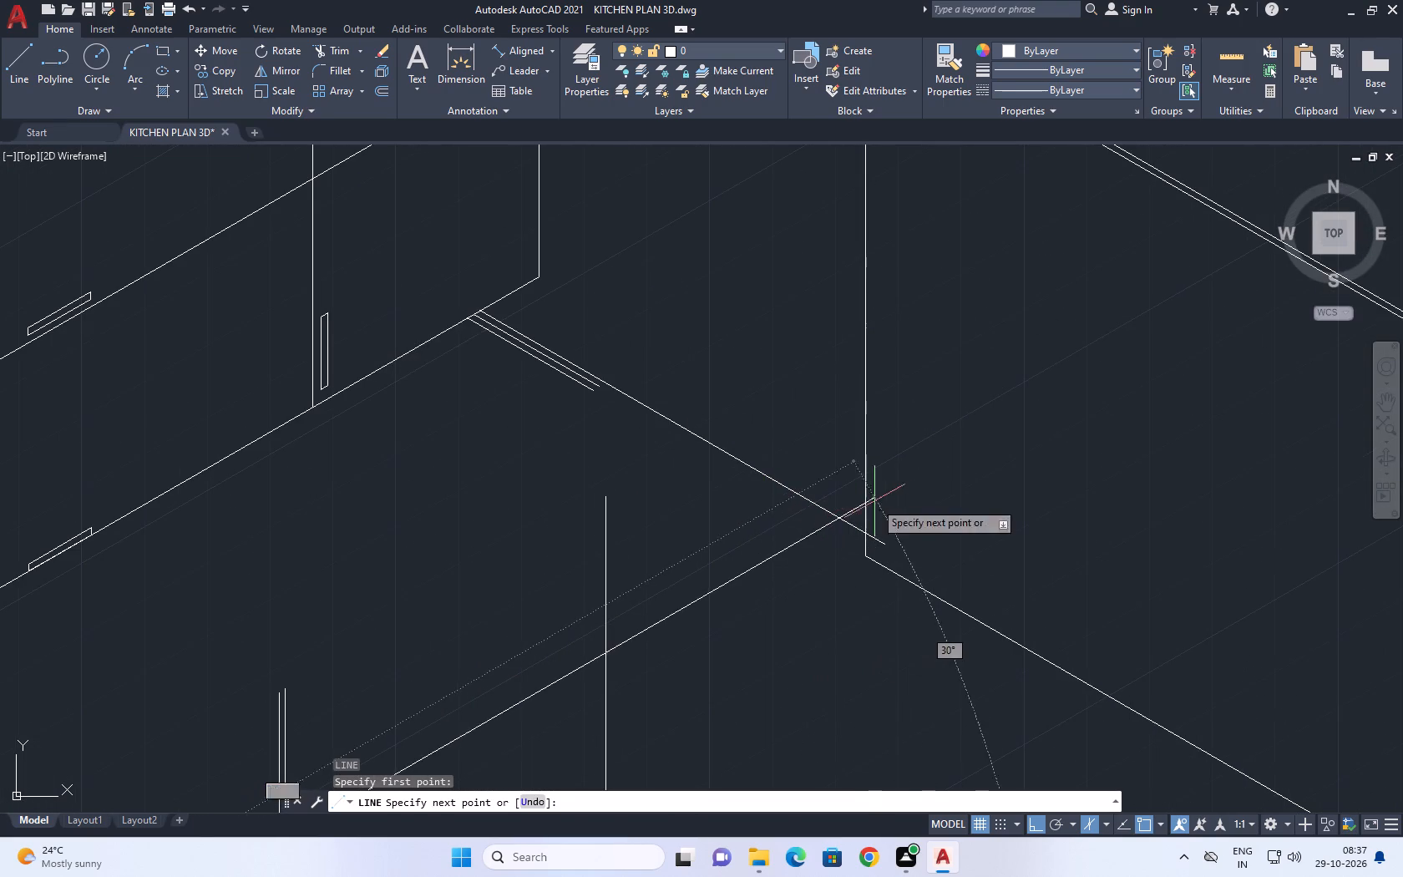
pyautogui.click(905, 499)
pyautogui.press('space')
pyautogui.scroll(-3, 788, 546)
pyautogui.moveTo(803, 563); pyautogui.dragTo(812, 549, button='middle')
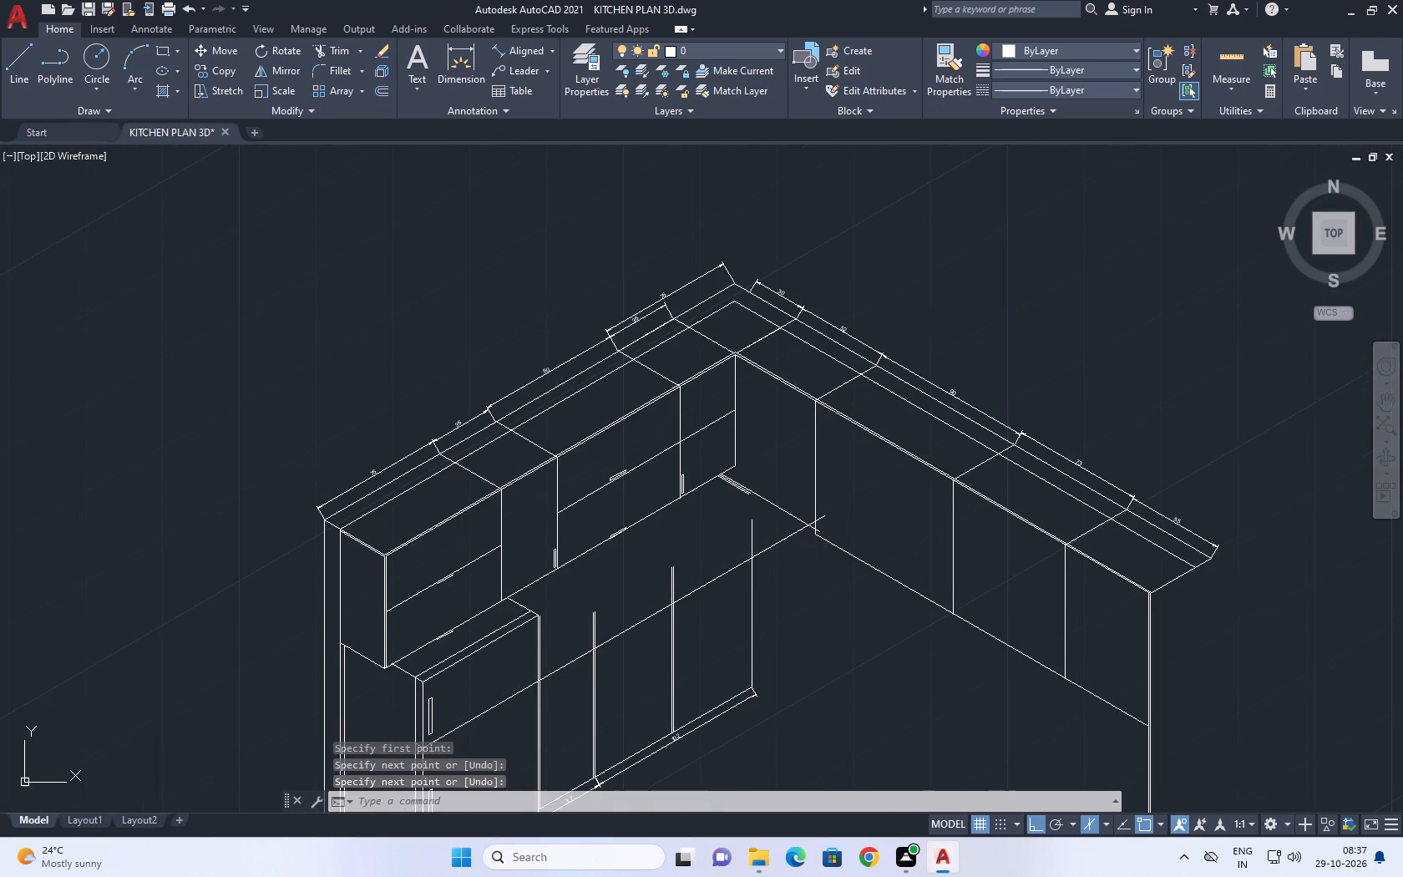
pyautogui.moveTo(812, 549); pyautogui.dragTo(819, 557, button='middle')
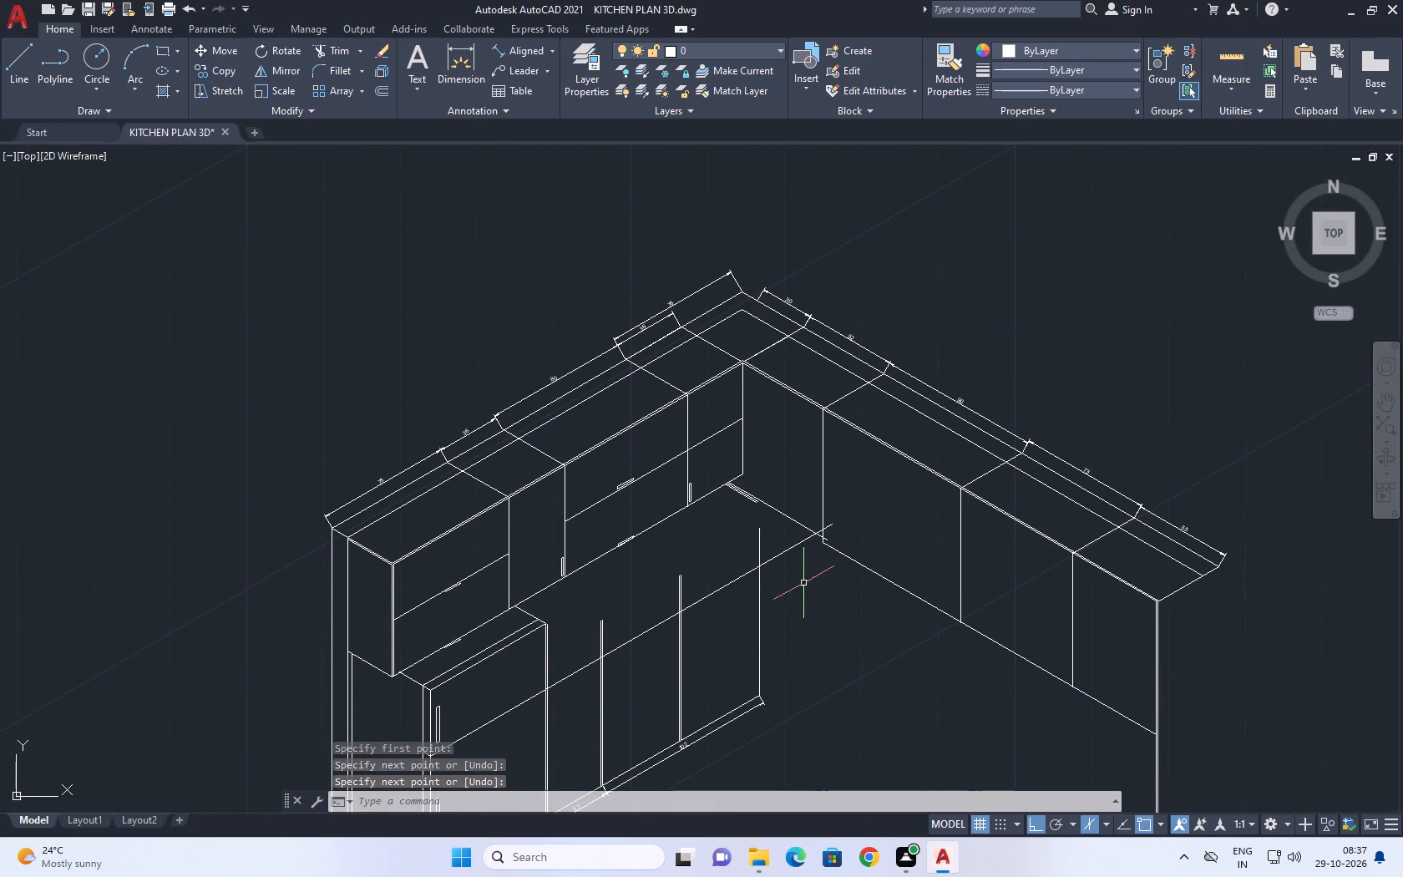
# Draw a slanted line from the first divider's crossing with the countertop line back to the tall unit's front vertical edge.
pyautogui.moveTo(666, 626); pyautogui.dragTo(643, 543, button='middle')
pyautogui.scroll(1, 534, 559)
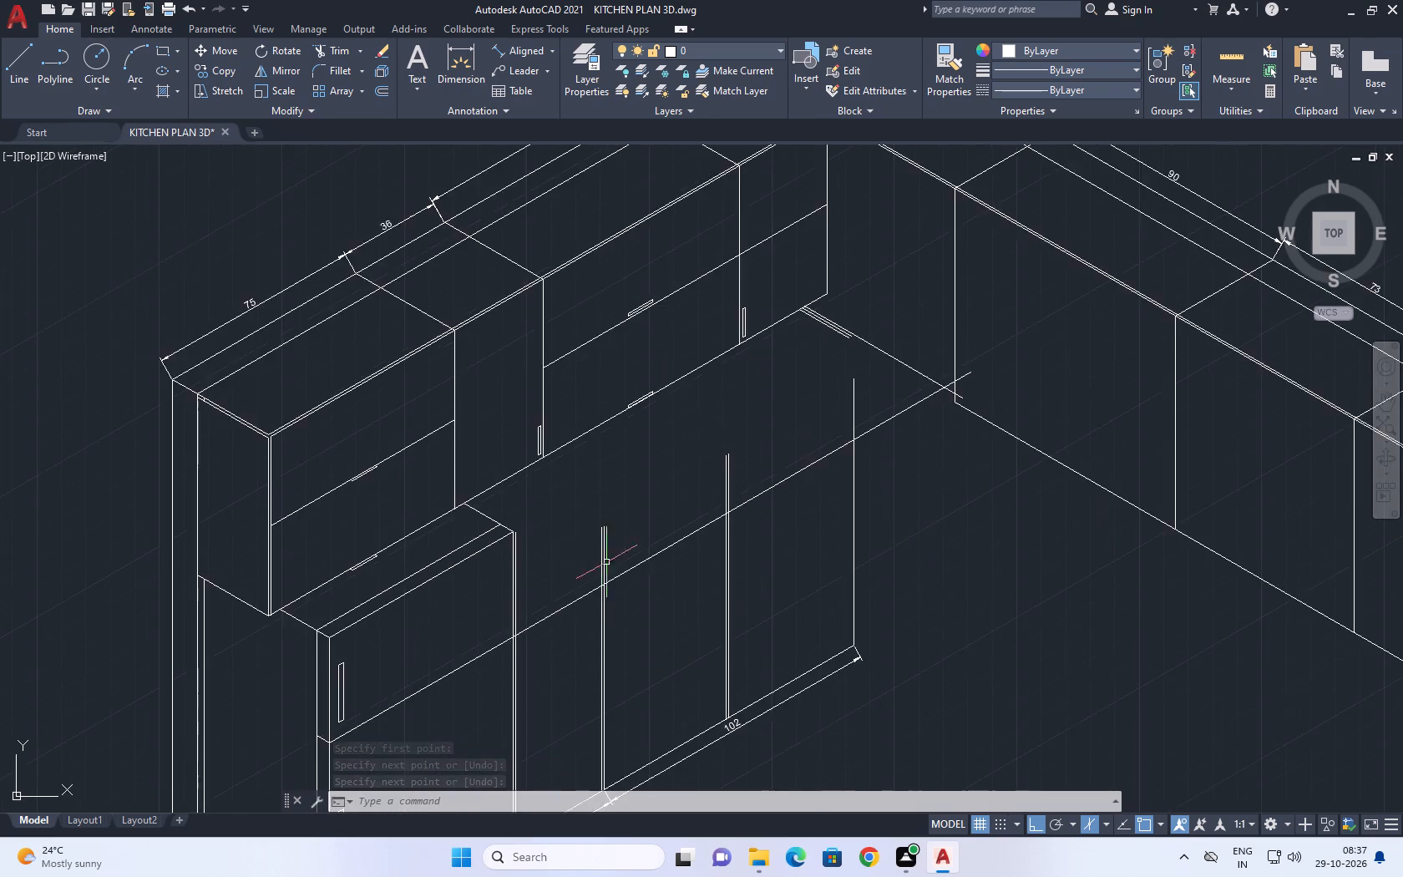
pyautogui.scroll(1, 606, 562)
pyautogui.moveTo(606, 562); pyautogui.dragTo(550, 555, button='middle')
pyautogui.press('l')
pyautogui.press('space')
pyautogui.scroll(2, 547, 600)
pyautogui.click(527, 585)
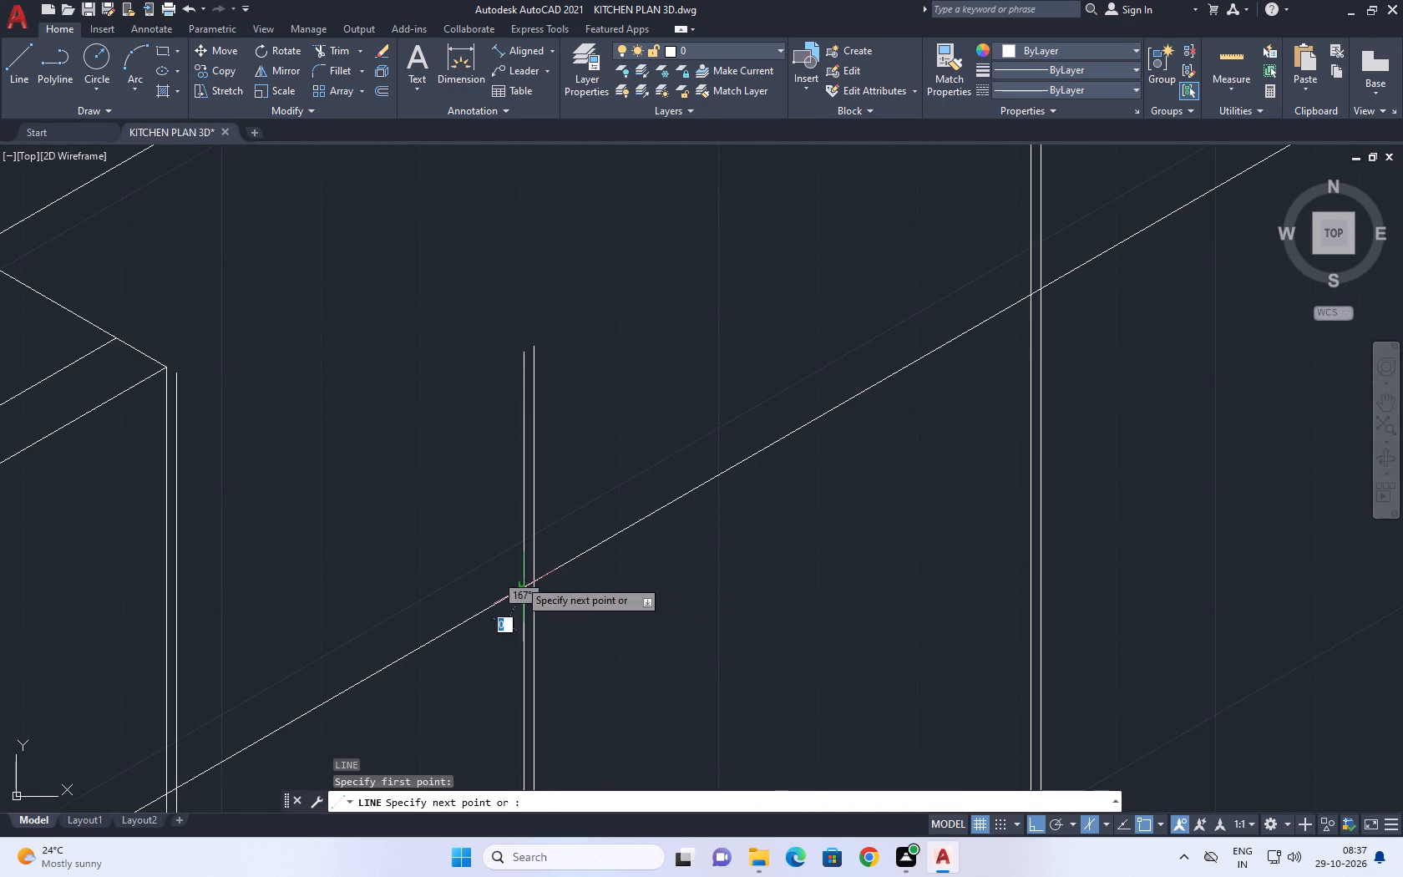
pyautogui.press('F5')
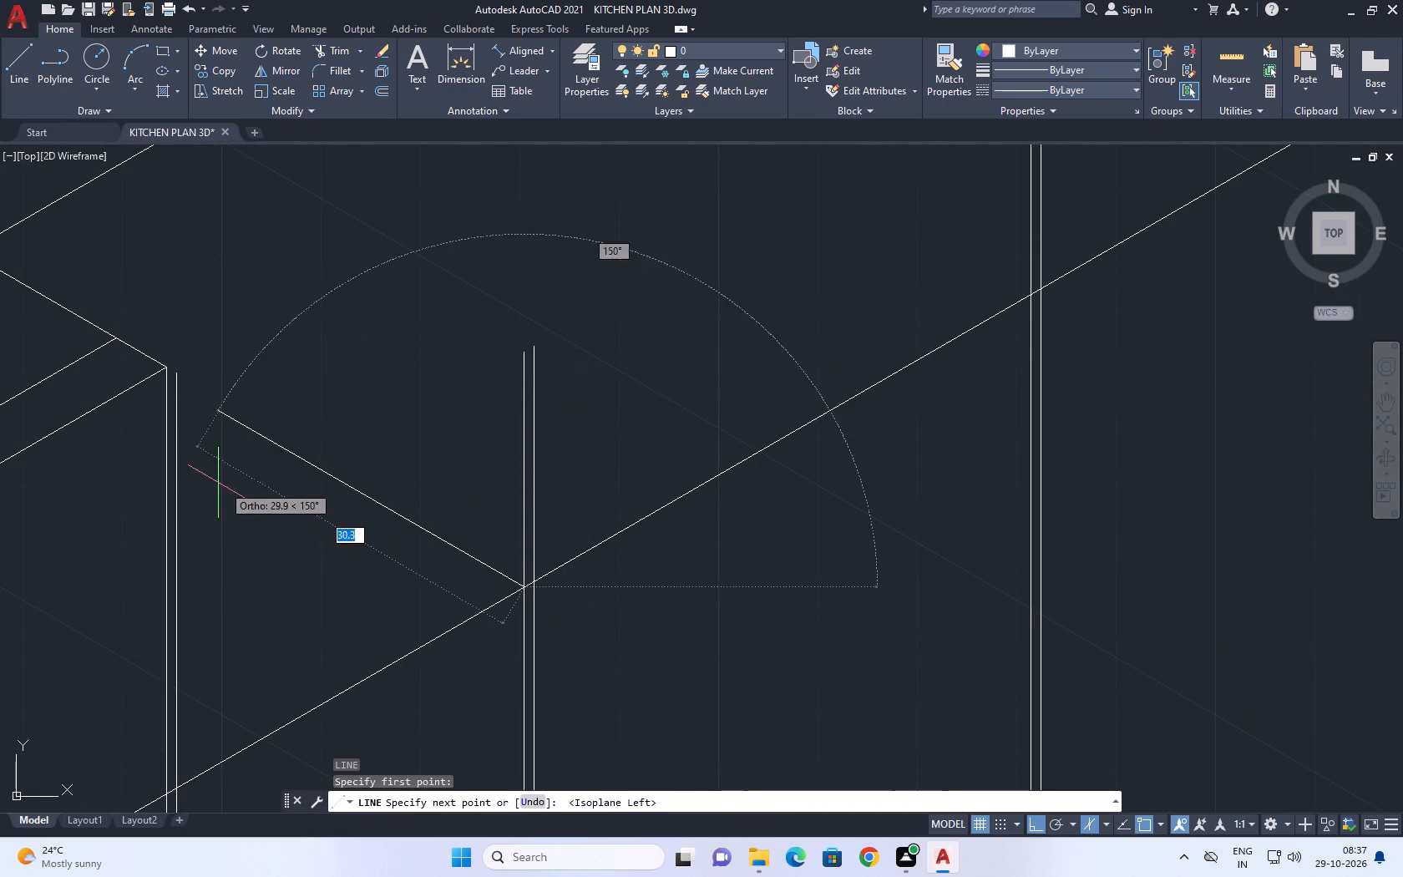
pyautogui.click(165, 454)
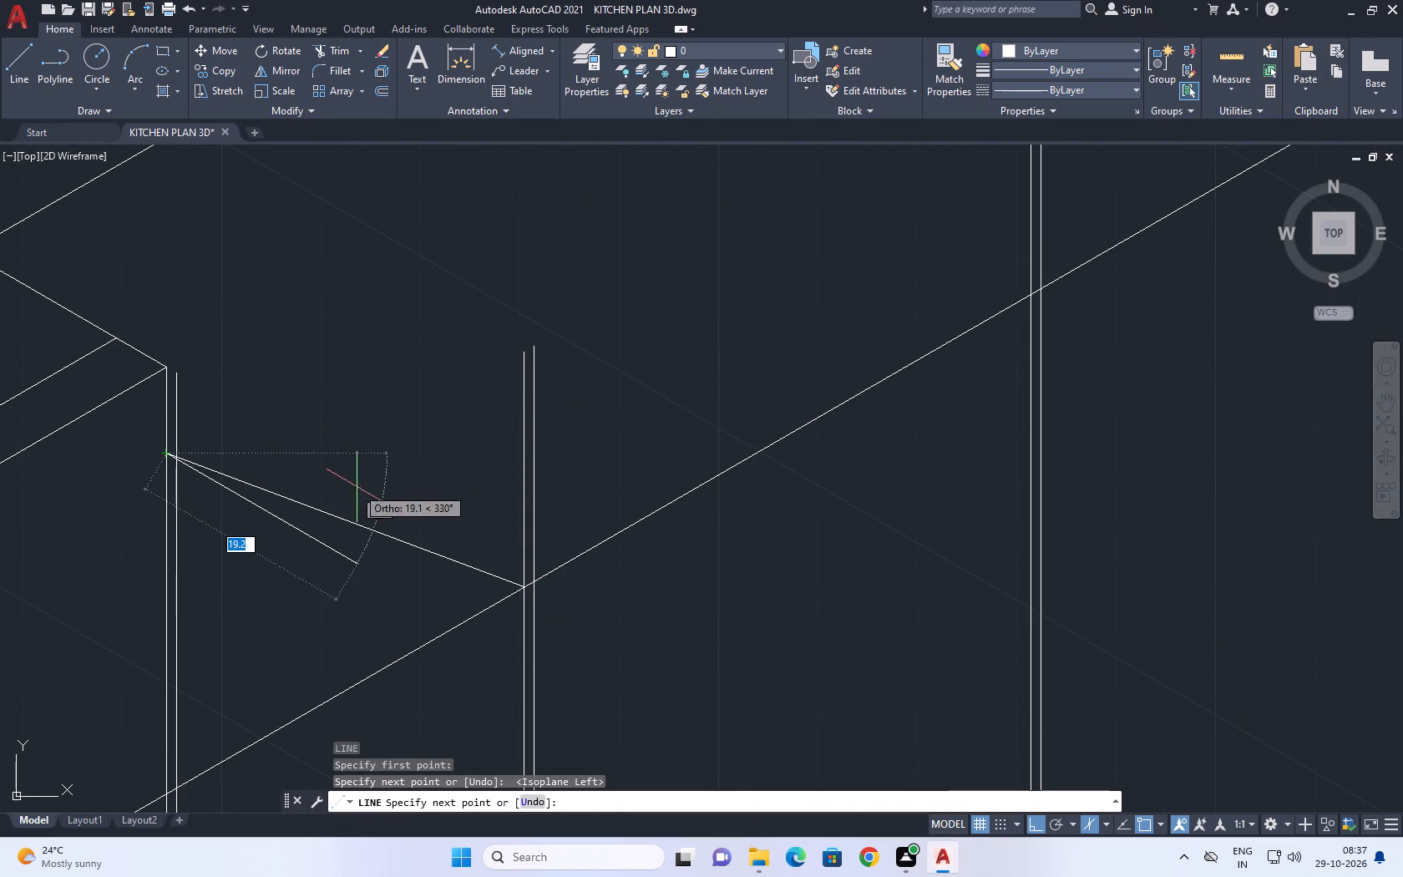
pyautogui.press('Escape')
pyautogui.moveTo(164, 478); pyautogui.dragTo(285, 489, button='middle')
pyautogui.scroll(-3, 511, 499)
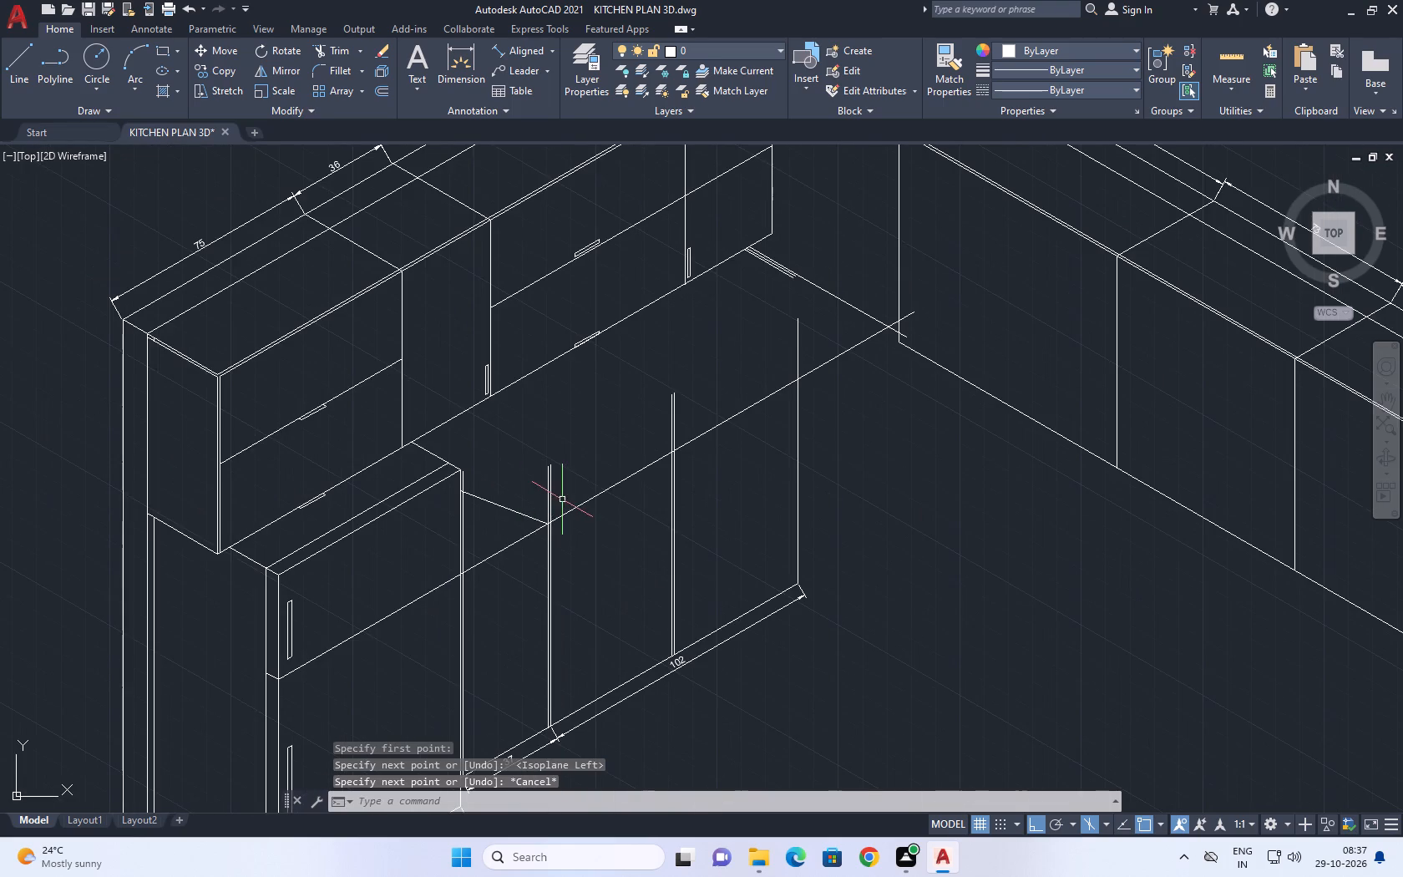
# Trim the base cabinets' divider lines and end vertical where they rise above the new countertop line.
pyautogui.moveTo(592, 483); pyautogui.dragTo(559, 497, button='middle')
pyautogui.scroll(2, 499, 512)
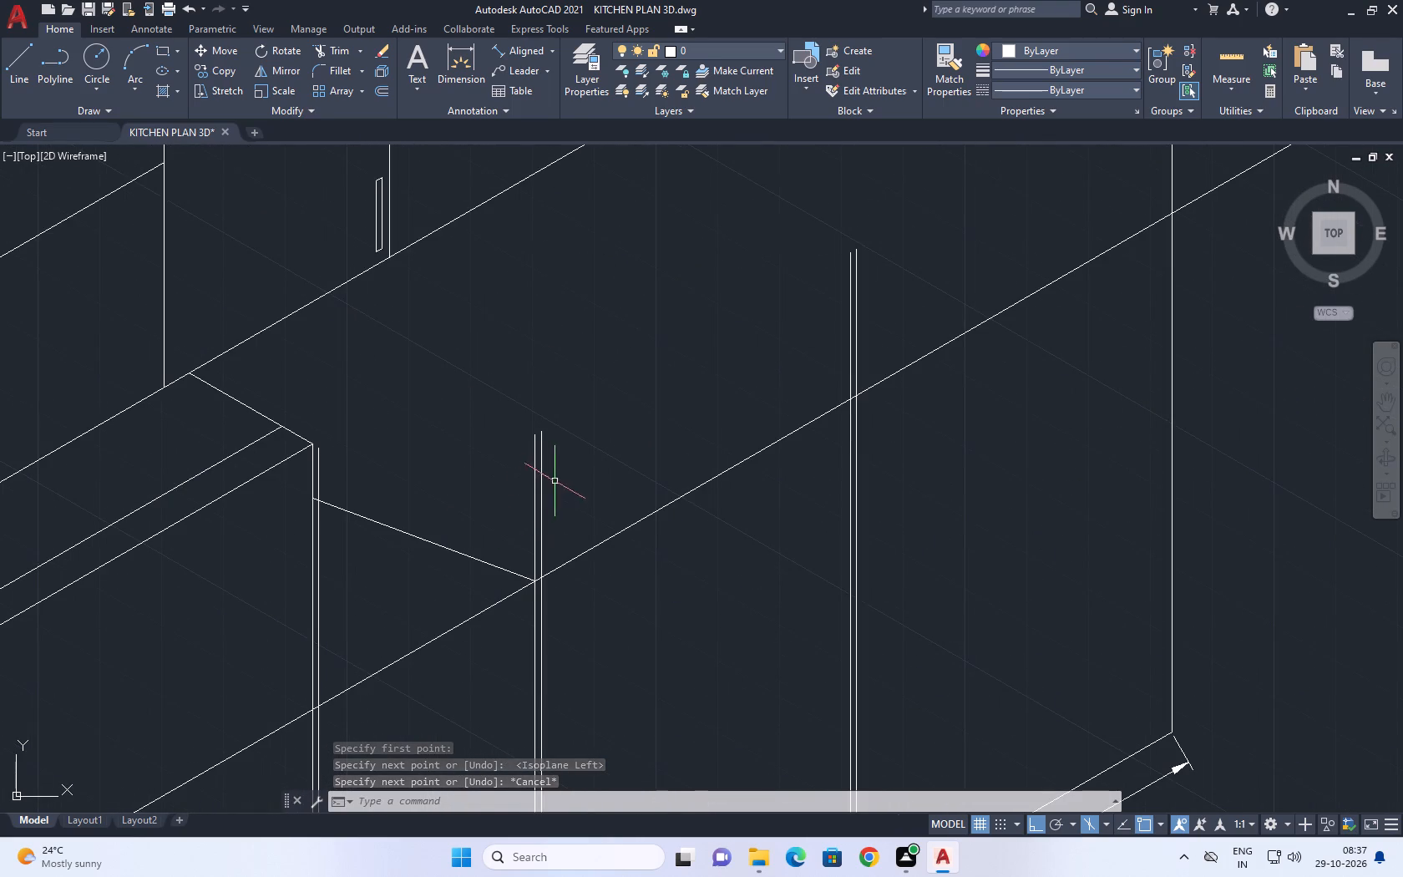
pyautogui.click(557, 480)
pyautogui.click(529, 462)
pyautogui.press('Escape')
pyautogui.press('t')
pyautogui.write('r')
pyautogui.press('space')
pyautogui.moveTo(601, 484); pyautogui.dragTo(594, 487)
pyautogui.moveTo(516, 491); pyautogui.dragTo(494, 500)
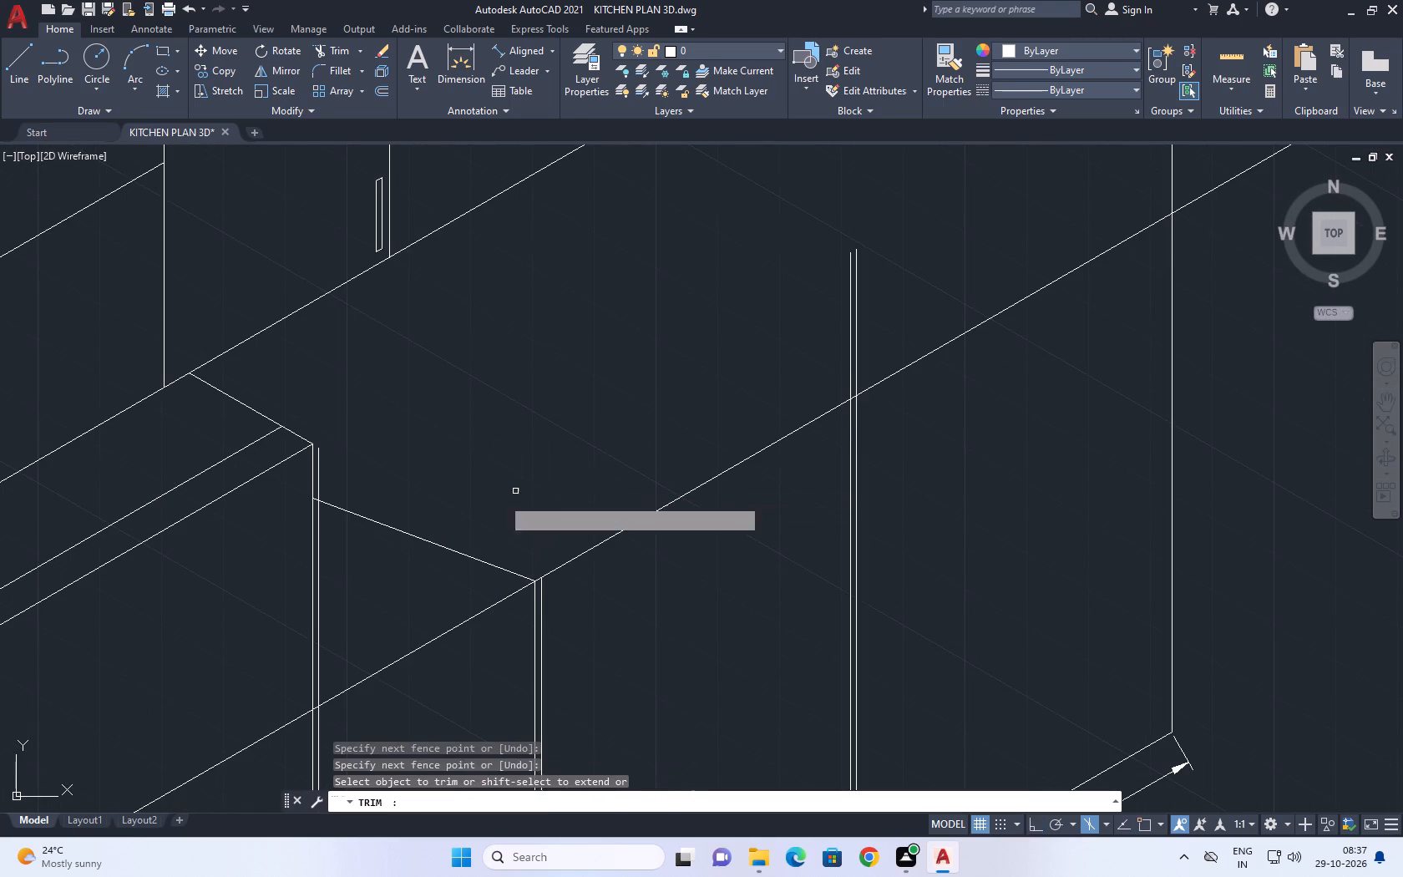
pyautogui.moveTo(494, 500); pyautogui.dragTo(491, 500)
pyautogui.click(855, 283)
pyautogui.click(754, 355)
pyautogui.click(904, 304)
pyautogui.moveTo(837, 286); pyautogui.dragTo(726, 498, button='middle')
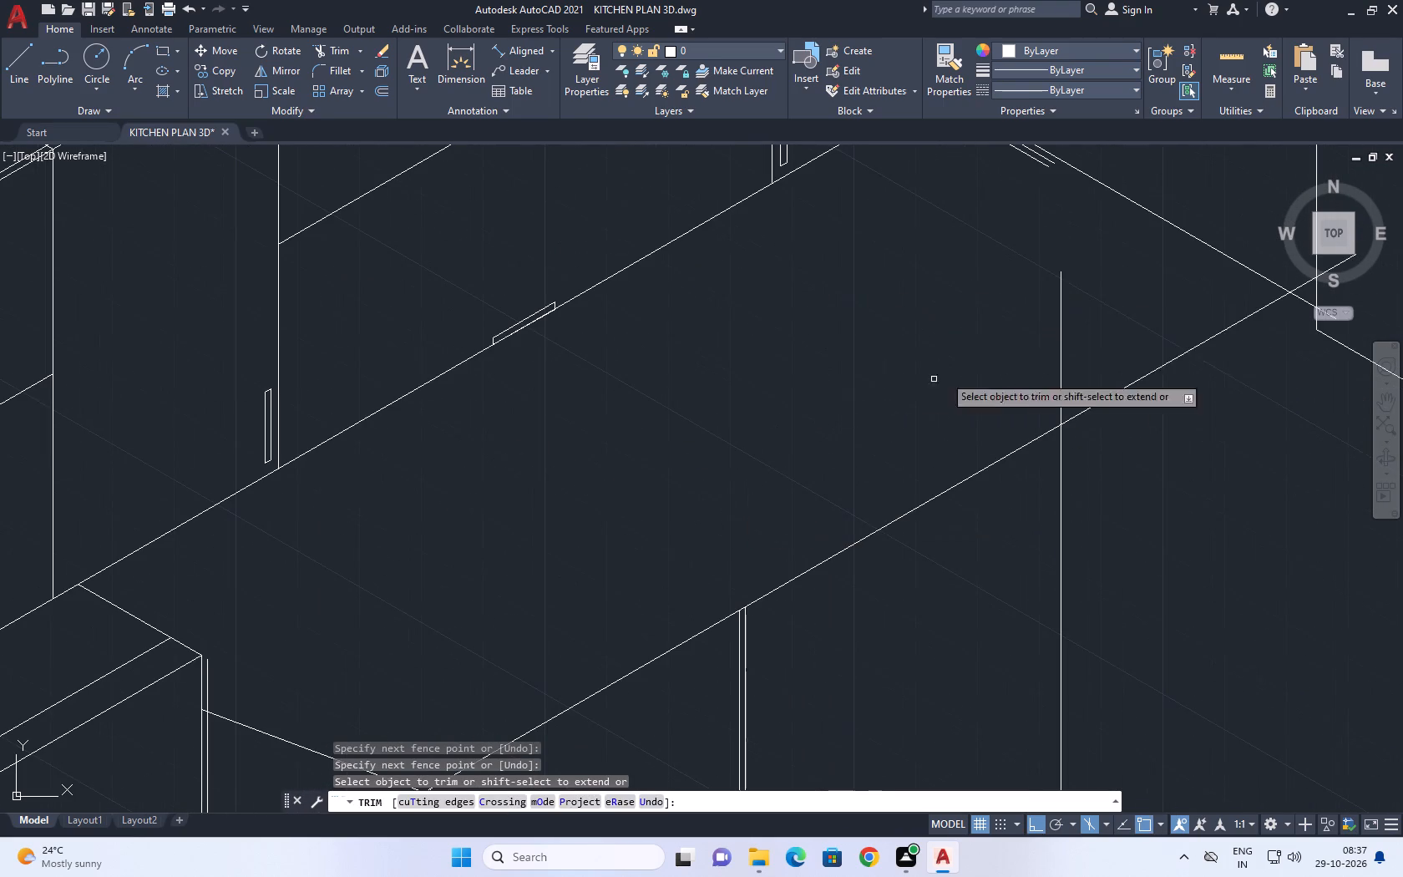
pyautogui.click(1081, 297)
pyautogui.click(903, 375)
pyautogui.press('Escape')
# Trim the overshooting ends of the countertop line and the second wall's line so they meet at a corner.
pyautogui.scroll(-3, 887, 398)
pyautogui.press('t')
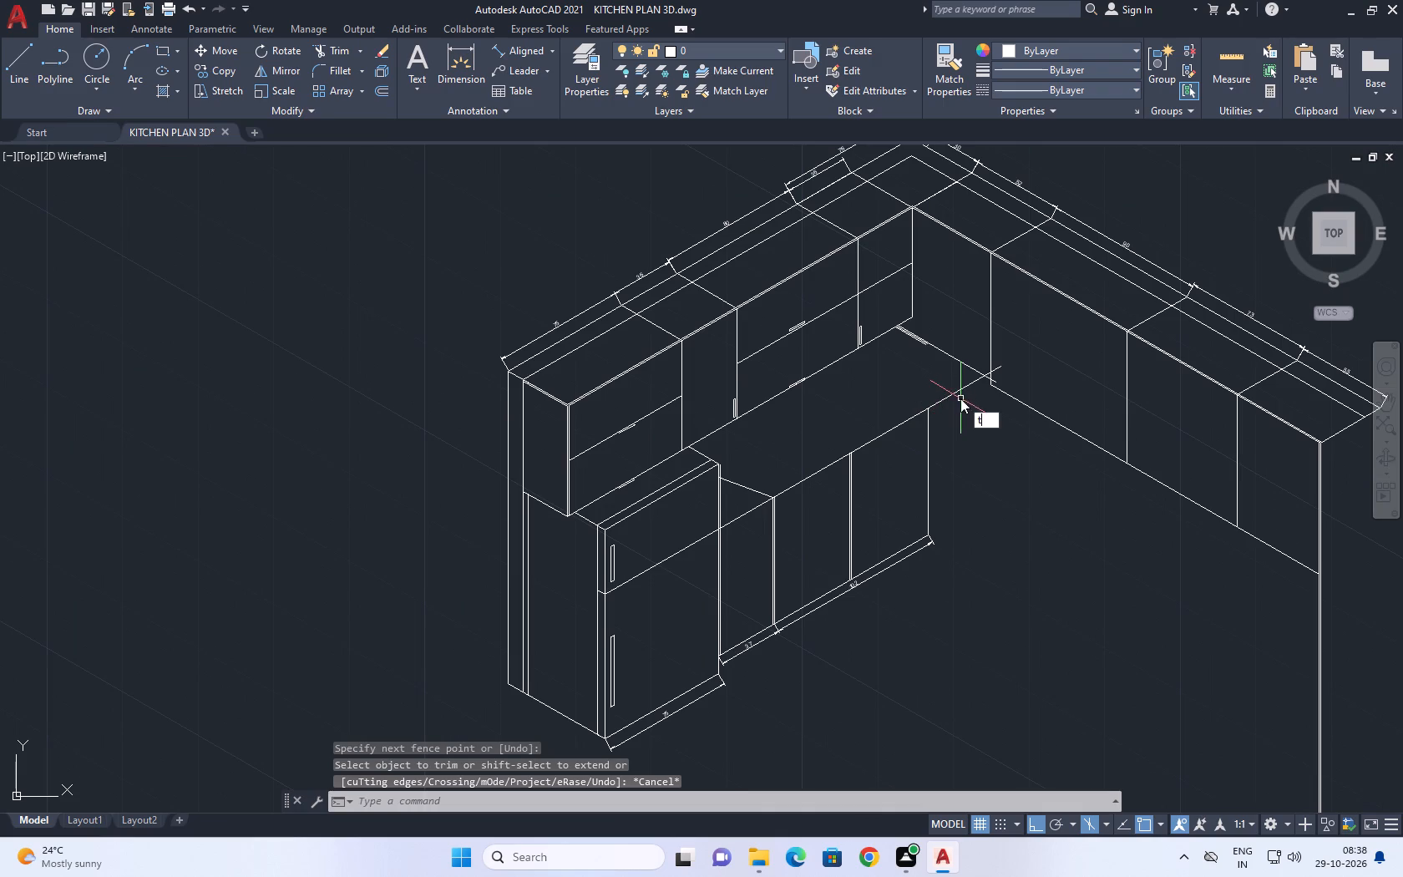
pyautogui.press('r')
pyautogui.press('space')
pyautogui.scroll(2, 965, 399)
pyautogui.scroll(2, 1008, 328)
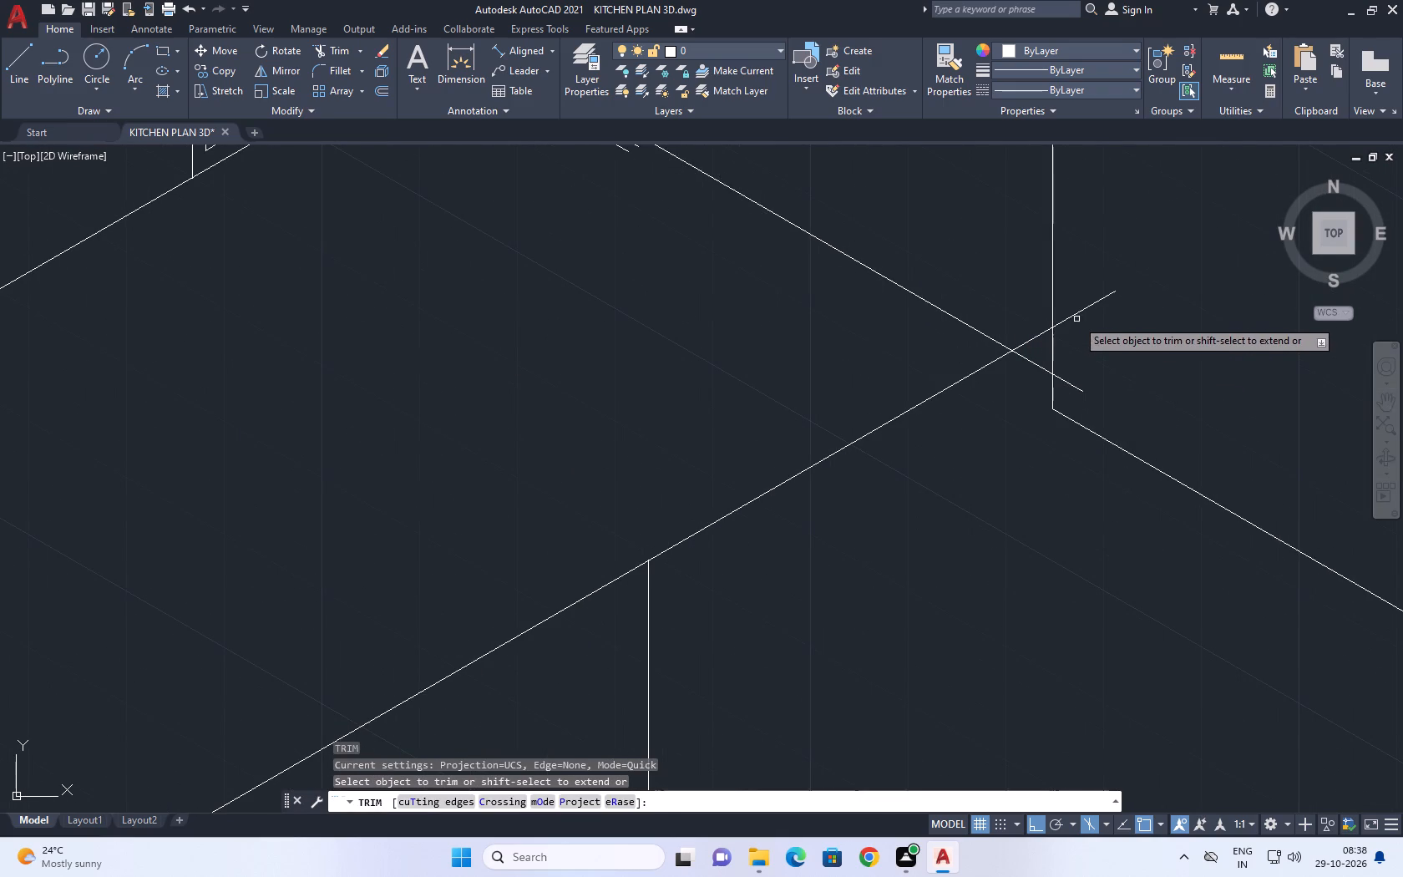
pyautogui.click(1077, 312)
pyautogui.click(1036, 332)
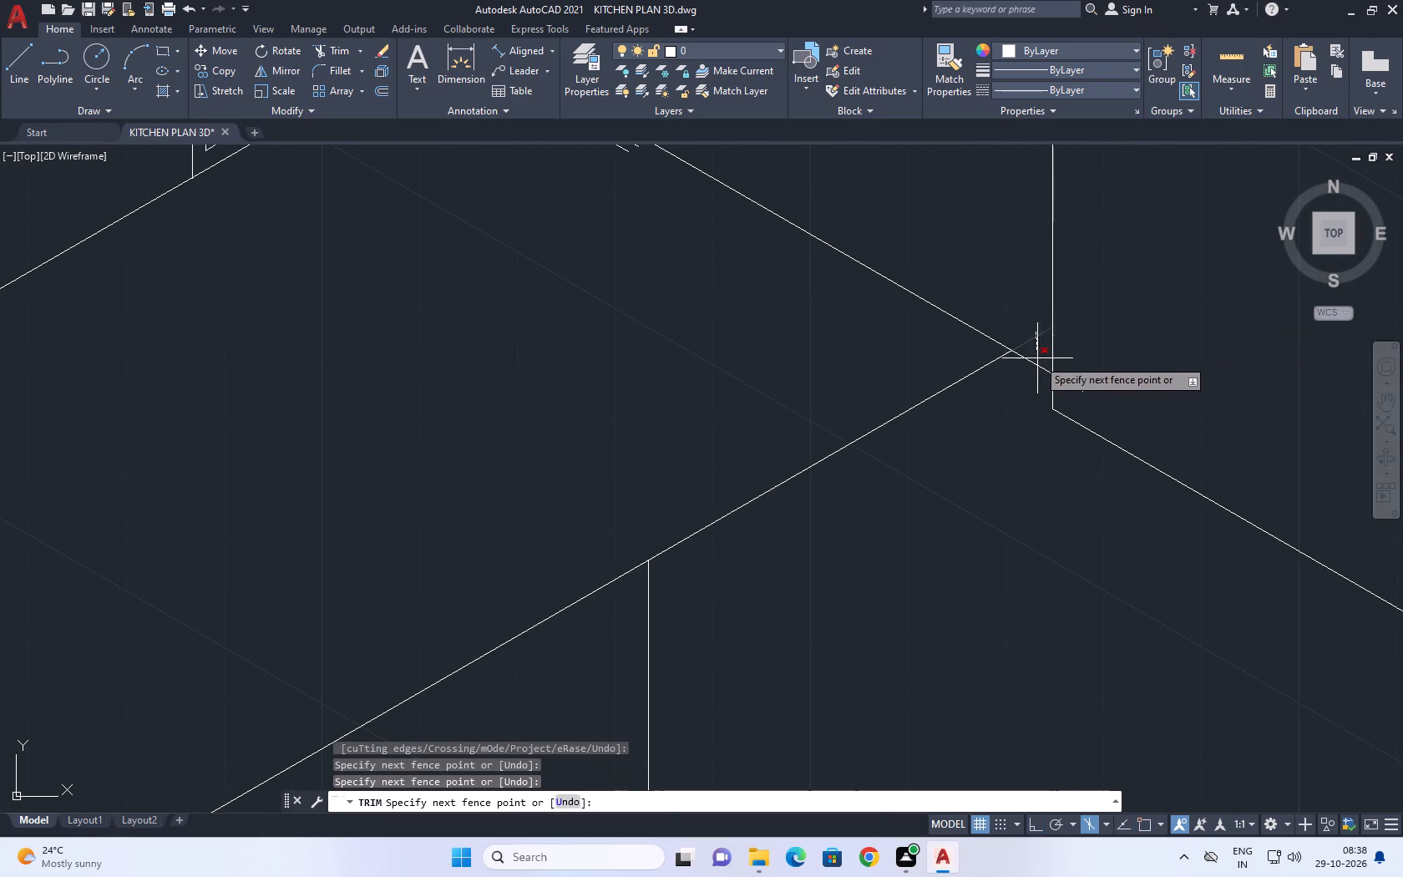
pyautogui.click(1037, 358)
pyautogui.click(1033, 368)
pyautogui.click(1035, 360)
pyautogui.click(1071, 388)
pyautogui.press('Escape')
pyautogui.scroll(-4, 1048, 423)
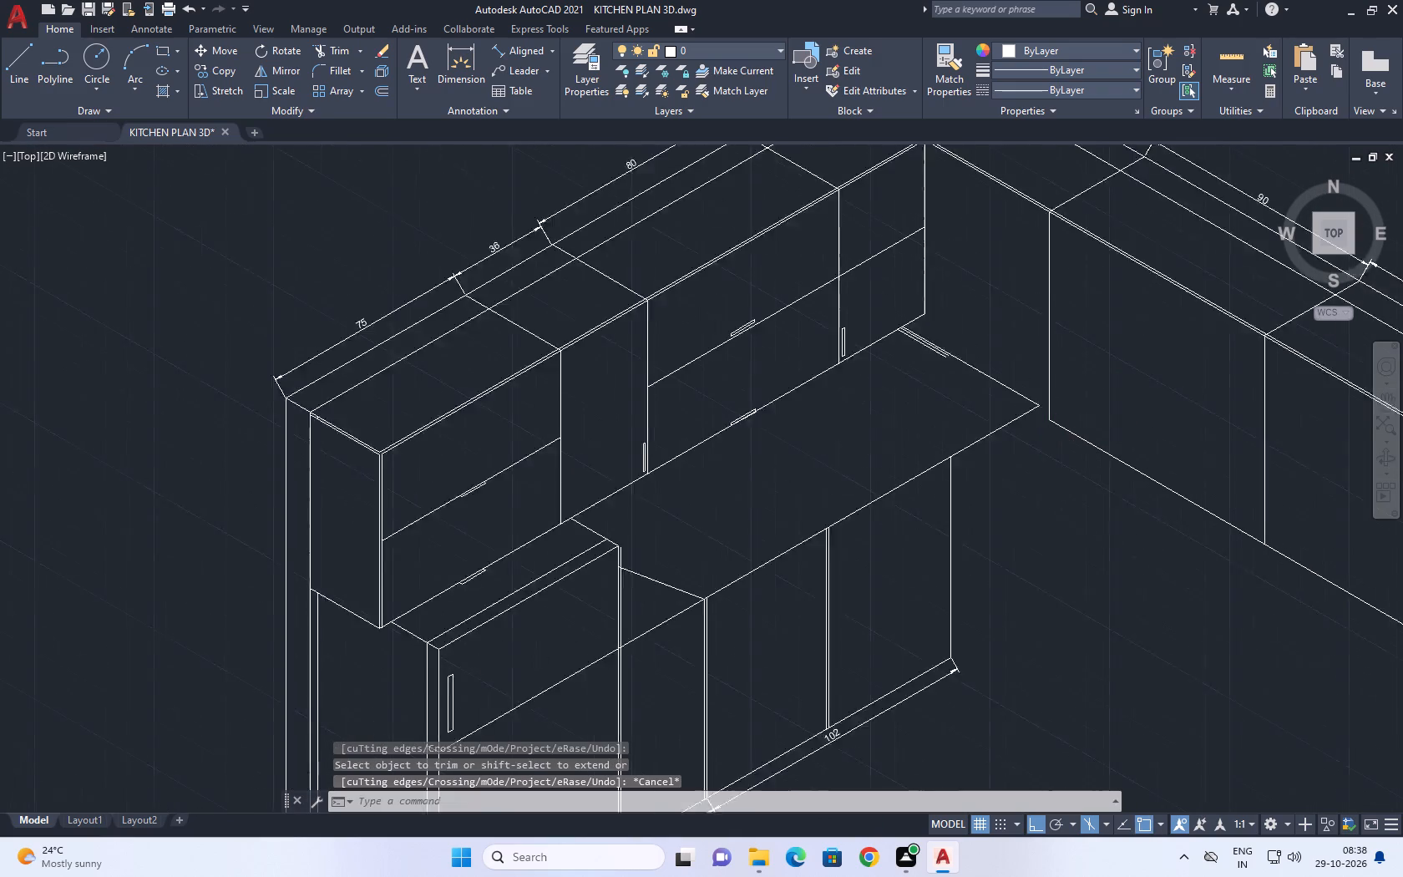
# Copy the countertop's front line 3 units toward the wall along the 150° isometric direction.
pyautogui.scroll(2, 958, 481)
pyautogui.moveTo(952, 484); pyautogui.dragTo(943, 471)
pyautogui.click(901, 398)
pyautogui.moveTo(897, 393); pyautogui.dragTo(909, 427, button='middle')
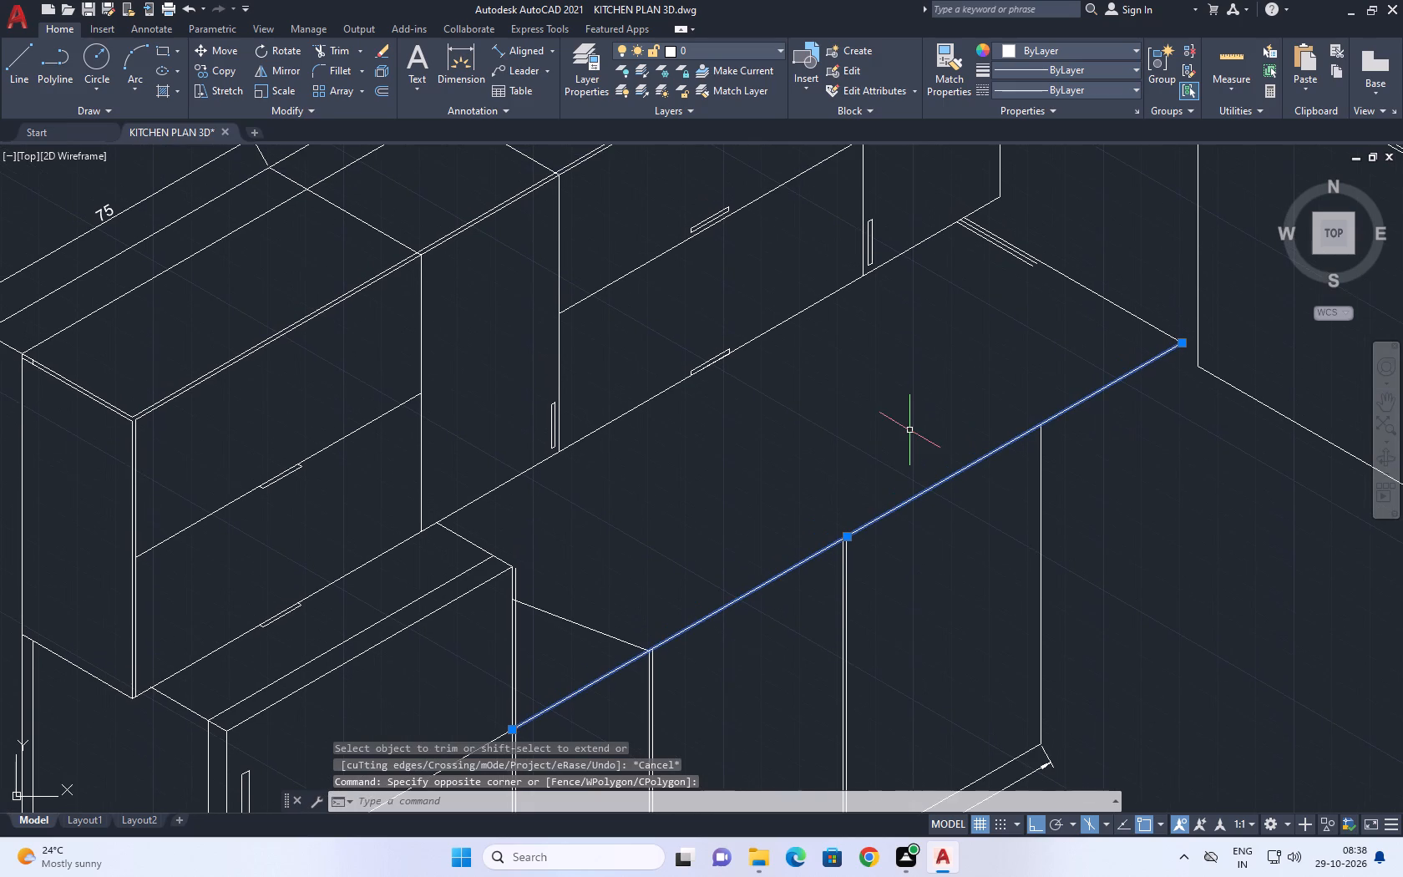
pyautogui.press('c')
pyautogui.press('o')
pyautogui.press('space')
pyautogui.moveTo(907, 485); pyautogui.dragTo(894, 480)
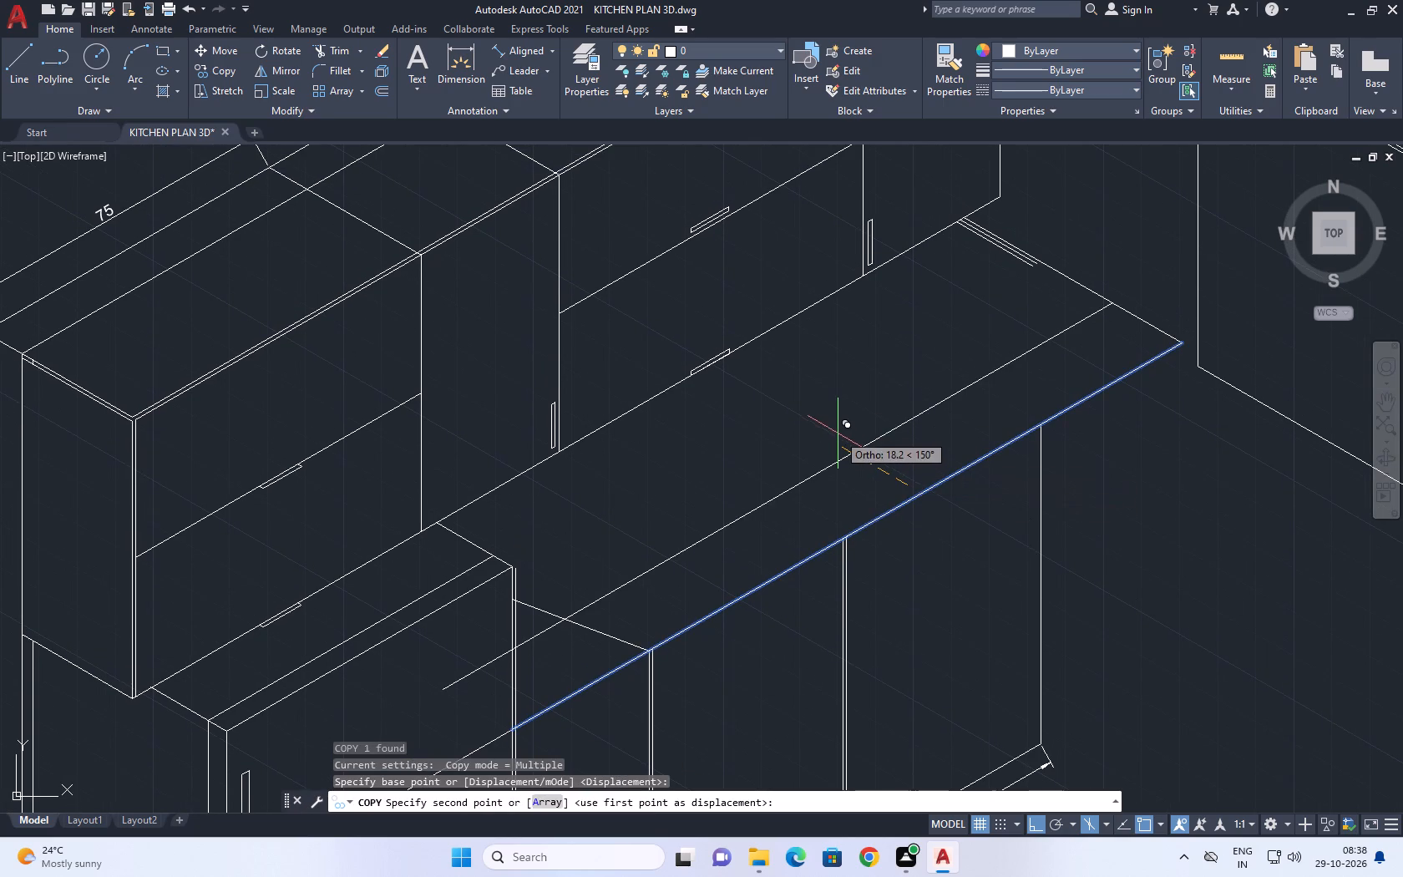
pyautogui.write('3')
pyautogui.press('space')
pyautogui.press('Escape')
# Trim the copied countertop line's overhang at the tall unit's side panel.
pyautogui.moveTo(712, 591); pyautogui.dragTo(808, 413, button='middle')
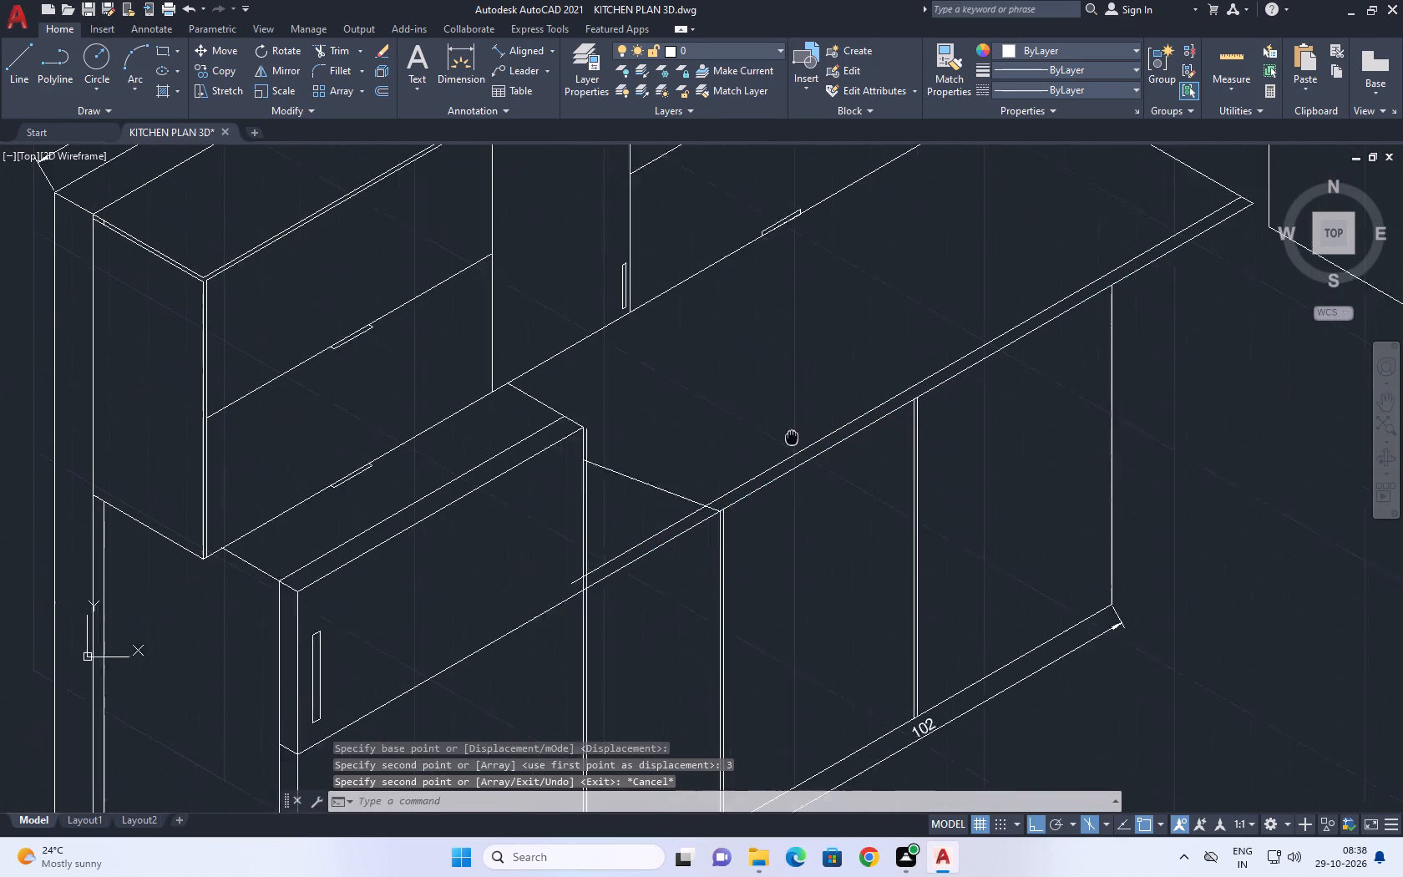
pyautogui.press('t')
pyautogui.press('r')
pyautogui.press('space')
pyautogui.scroll(3, 595, 526)
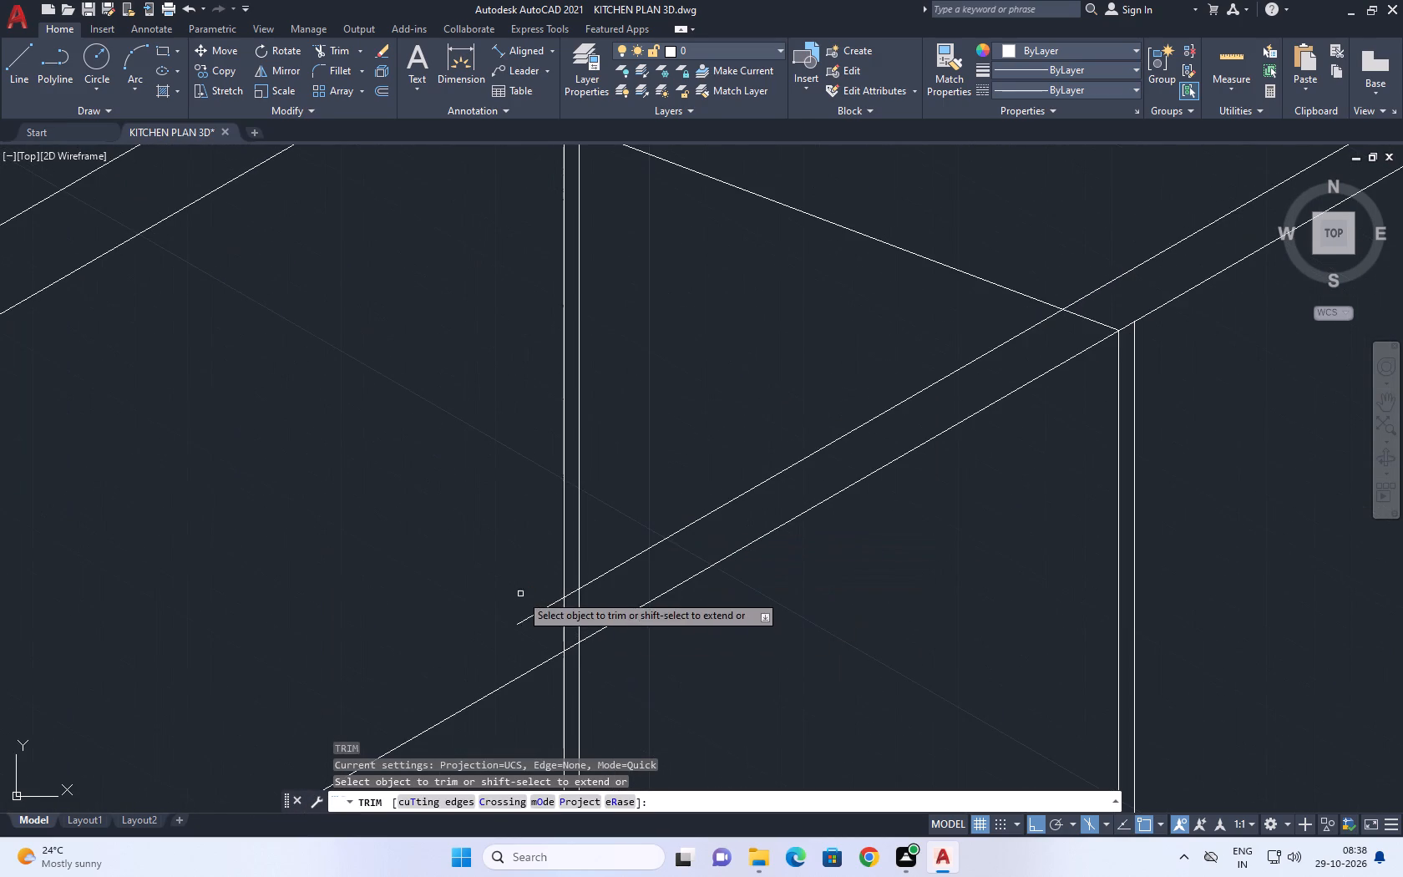
pyautogui.click(520, 594)
pyautogui.click(535, 622)
pyautogui.scroll(2, 558, 599)
pyautogui.click(591, 582)
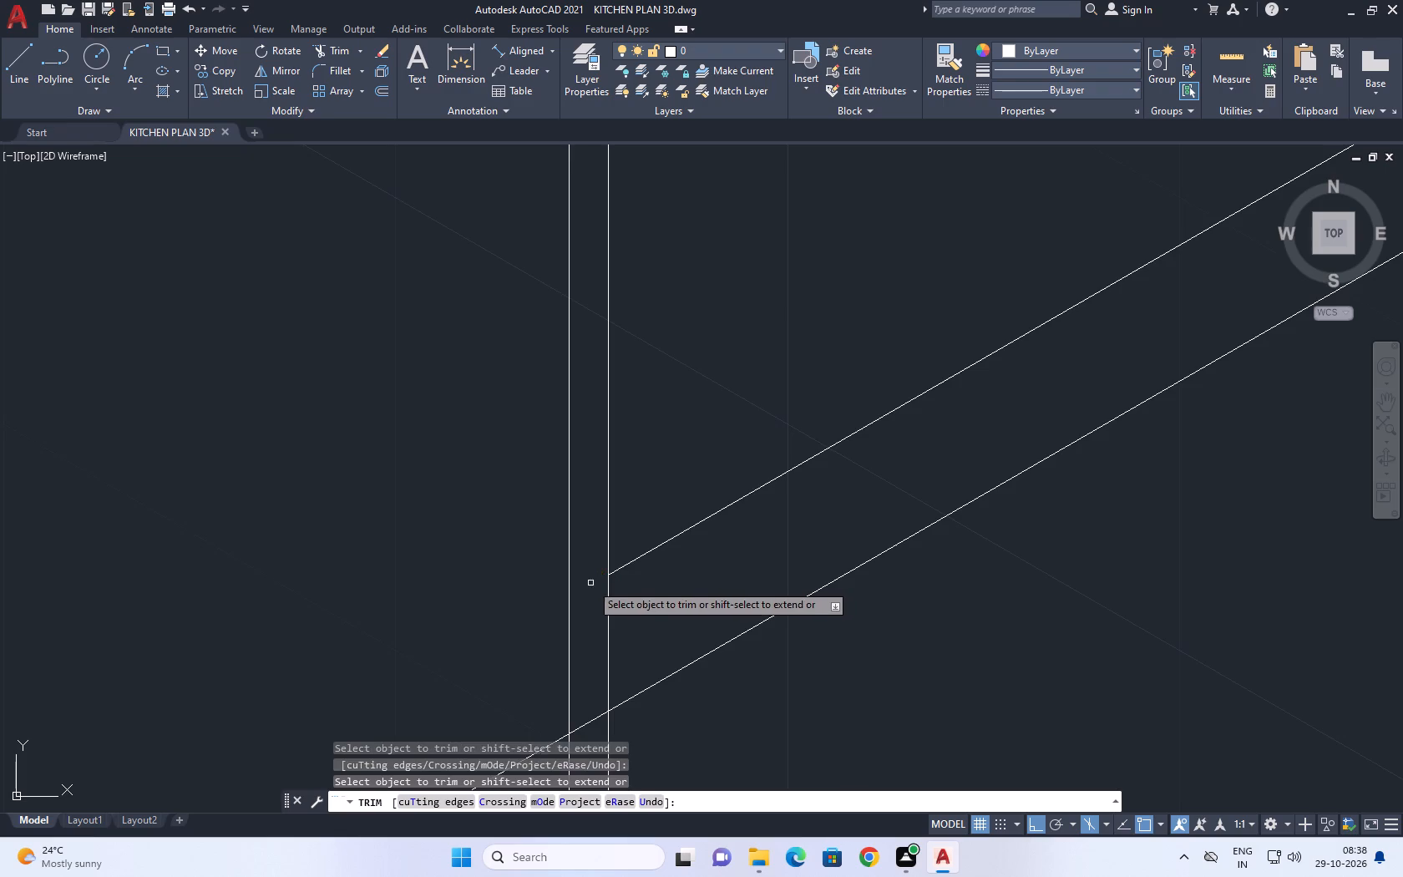
pyautogui.scroll(-8, 593, 607)
pyautogui.press('Escape')
# Trim the slanted line's short piece between the two parallel countertop edge lines.
pyautogui.scroll(4, 708, 548)
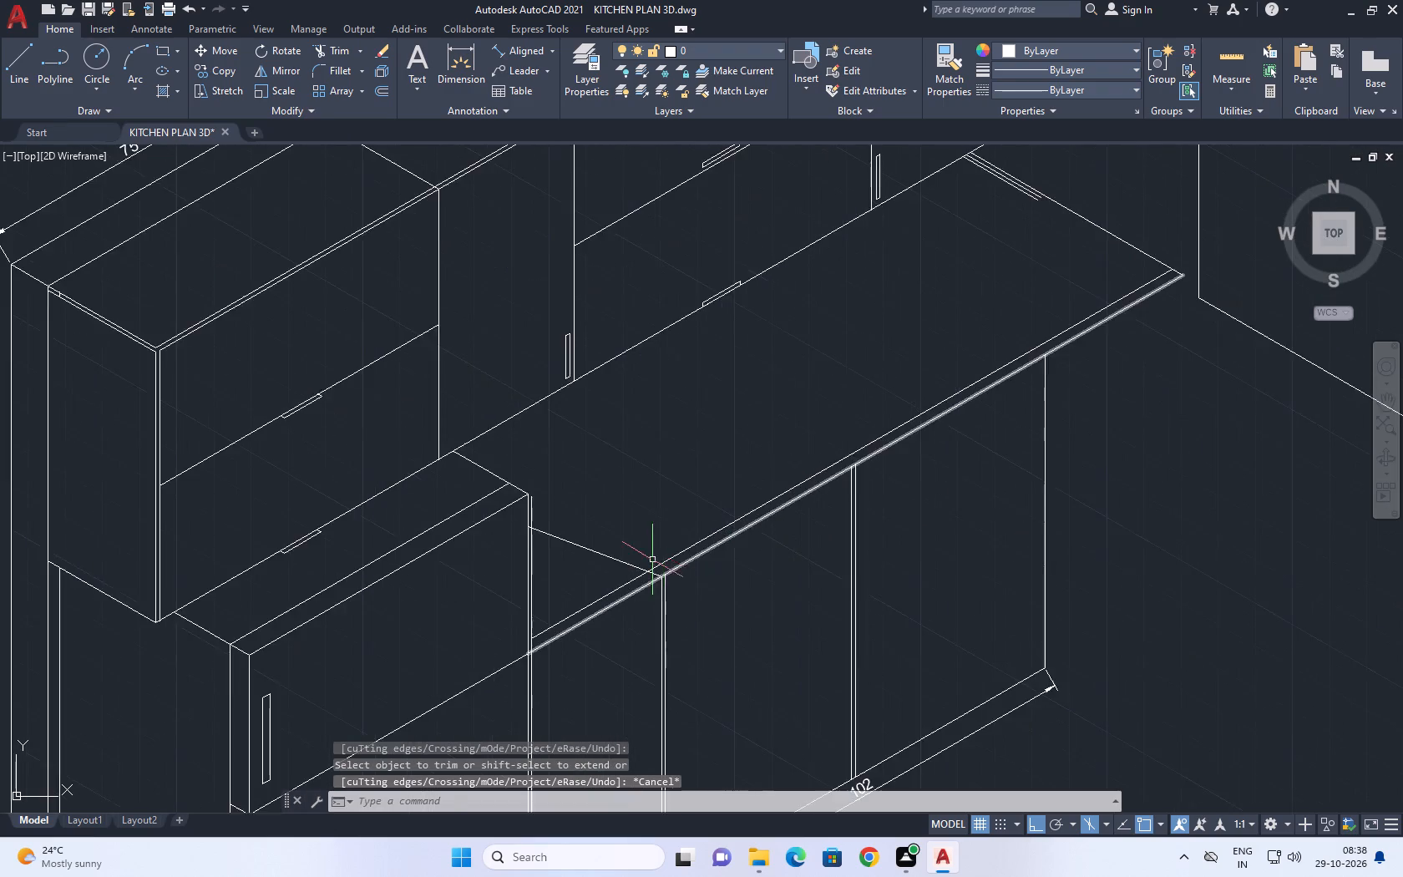
pyautogui.scroll(1, 650, 562)
pyautogui.press('space')
pyautogui.scroll(1, 649, 594)
pyautogui.click(651, 594)
pyautogui.click(694, 565)
pyautogui.press('Escape')
pyautogui.scroll(-3, 643, 558)
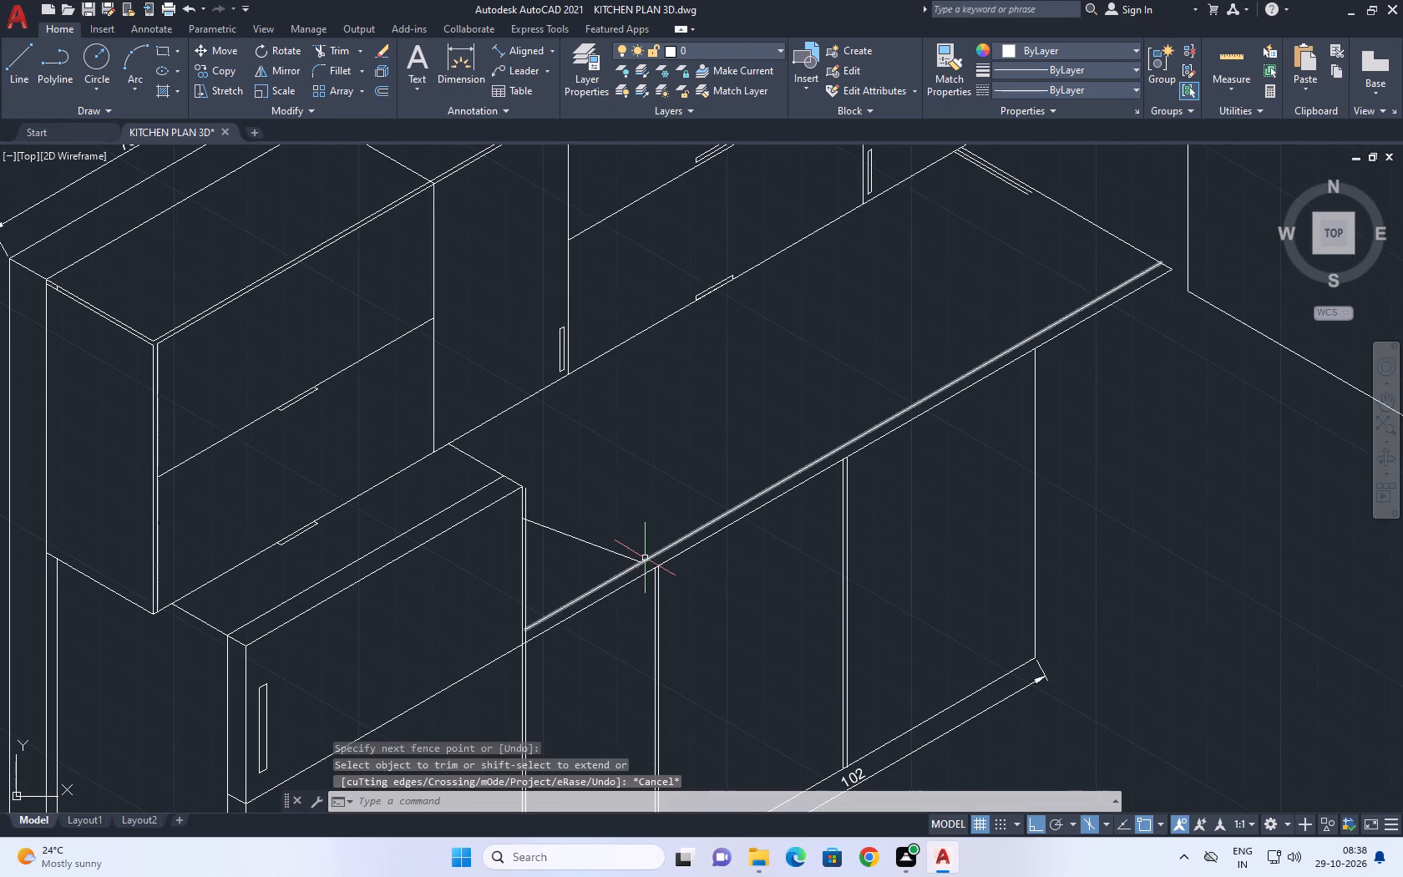
# Copy the slanted line beside the tall unit 3 units along the 30° isometric direction.
pyautogui.hotkey('ctrl', 'z')
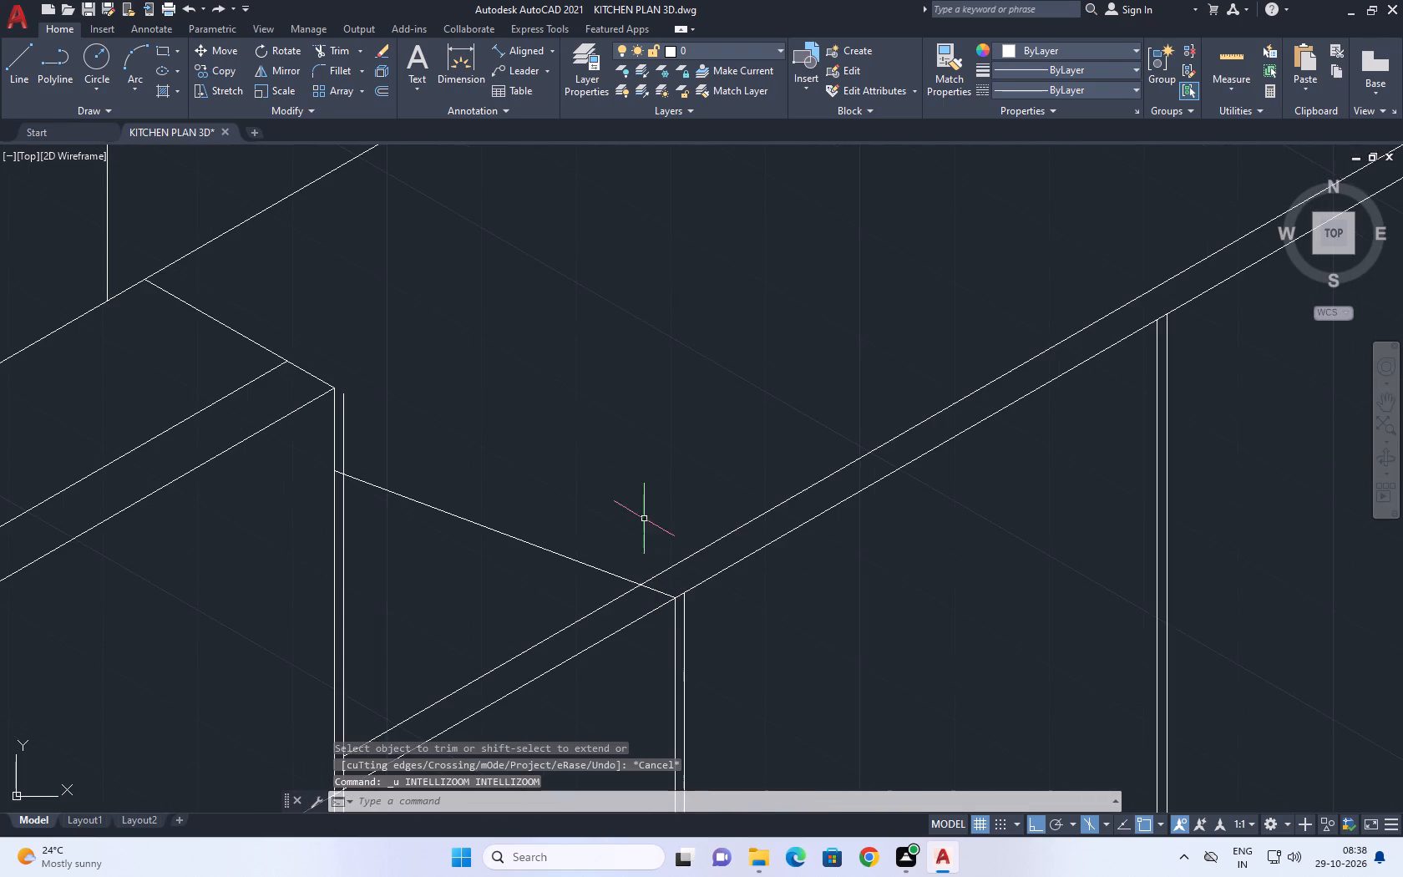
pyautogui.moveTo(625, 476); pyautogui.dragTo(569, 560, button='middle')
pyautogui.scroll(-3, 577, 565)
pyautogui.scroll(1, 579, 605)
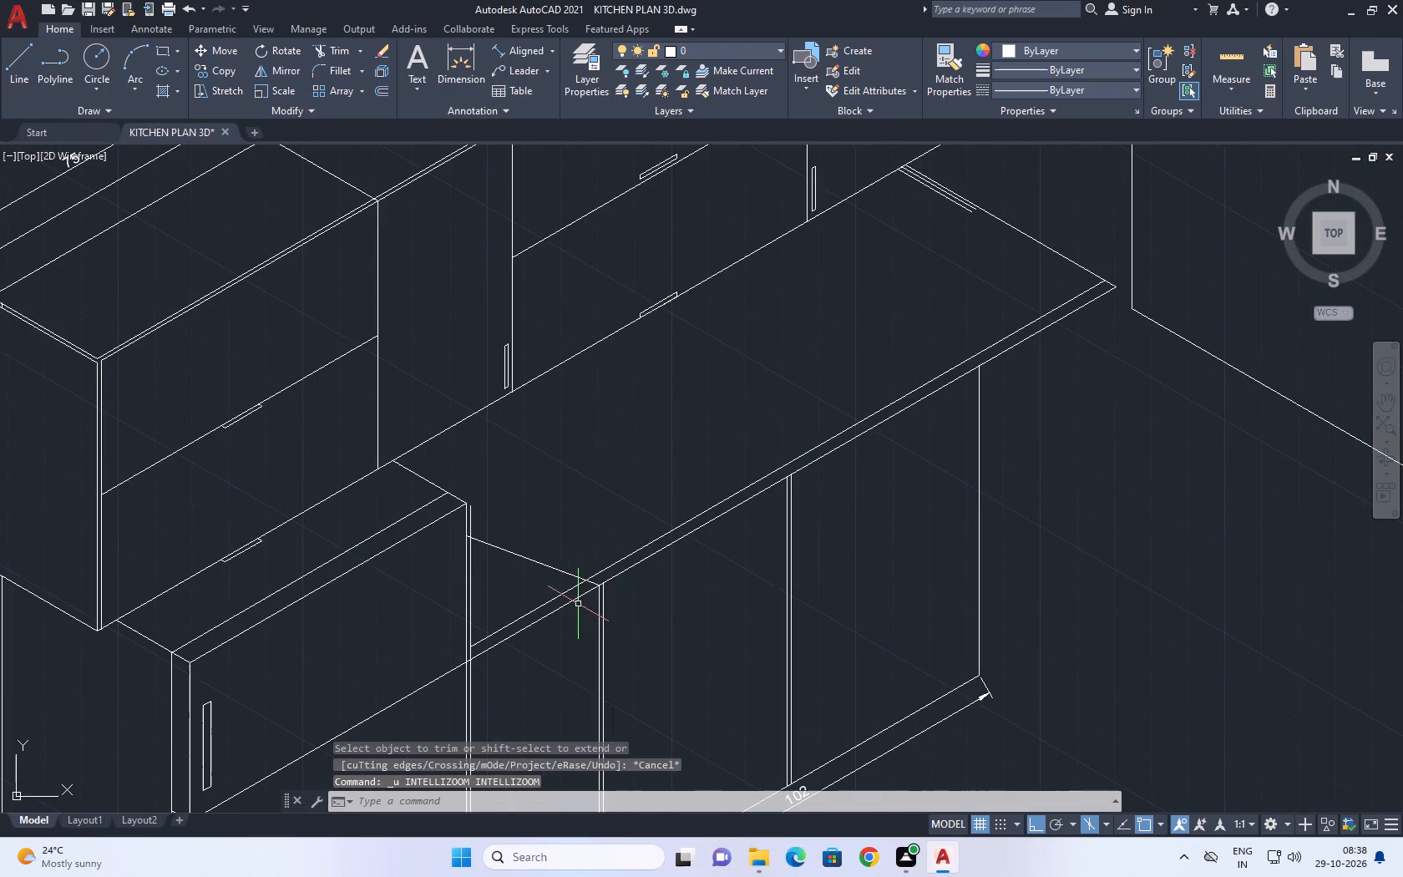
pyautogui.moveTo(585, 601); pyautogui.dragTo(605, 639, button='middle')
pyautogui.moveTo(602, 639); pyautogui.dragTo(566, 641, button='middle')
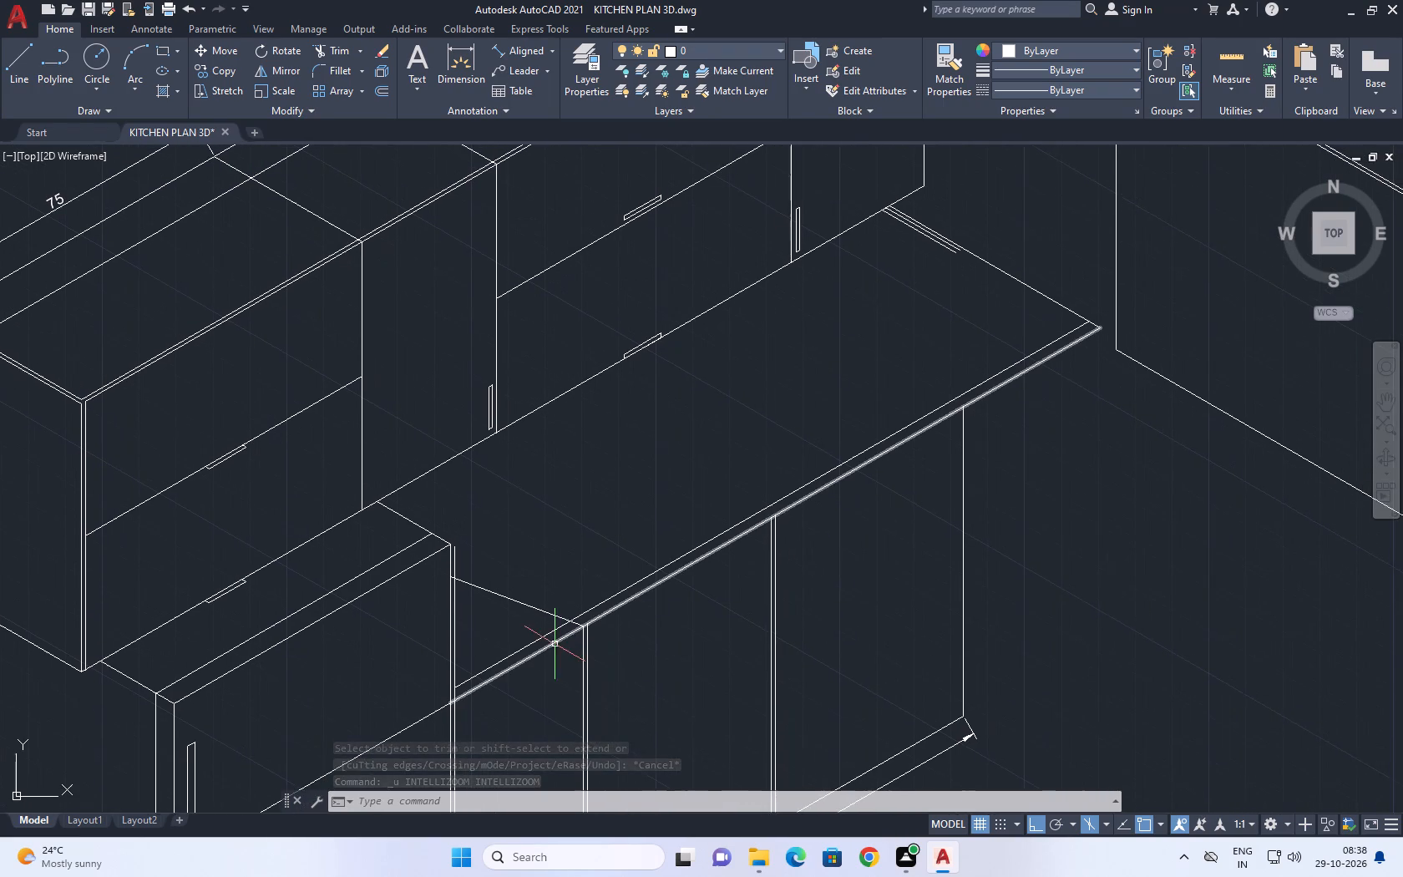
pyautogui.scroll(2, 545, 614)
pyautogui.click(546, 611)
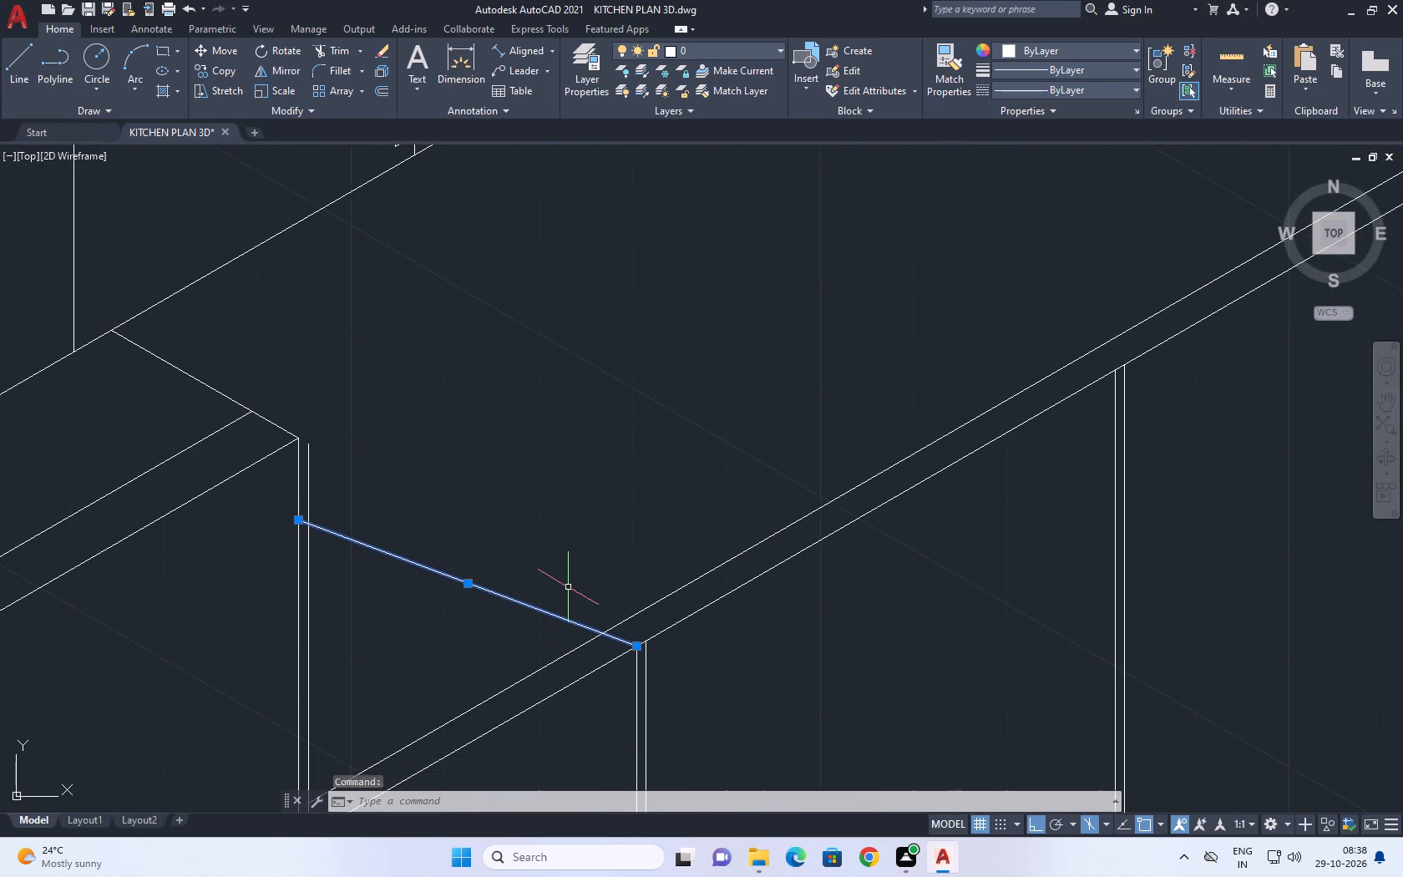
pyautogui.press('c')
pyautogui.write('o')
pyautogui.press('space')
pyautogui.moveTo(571, 586); pyautogui.dragTo(575, 577)
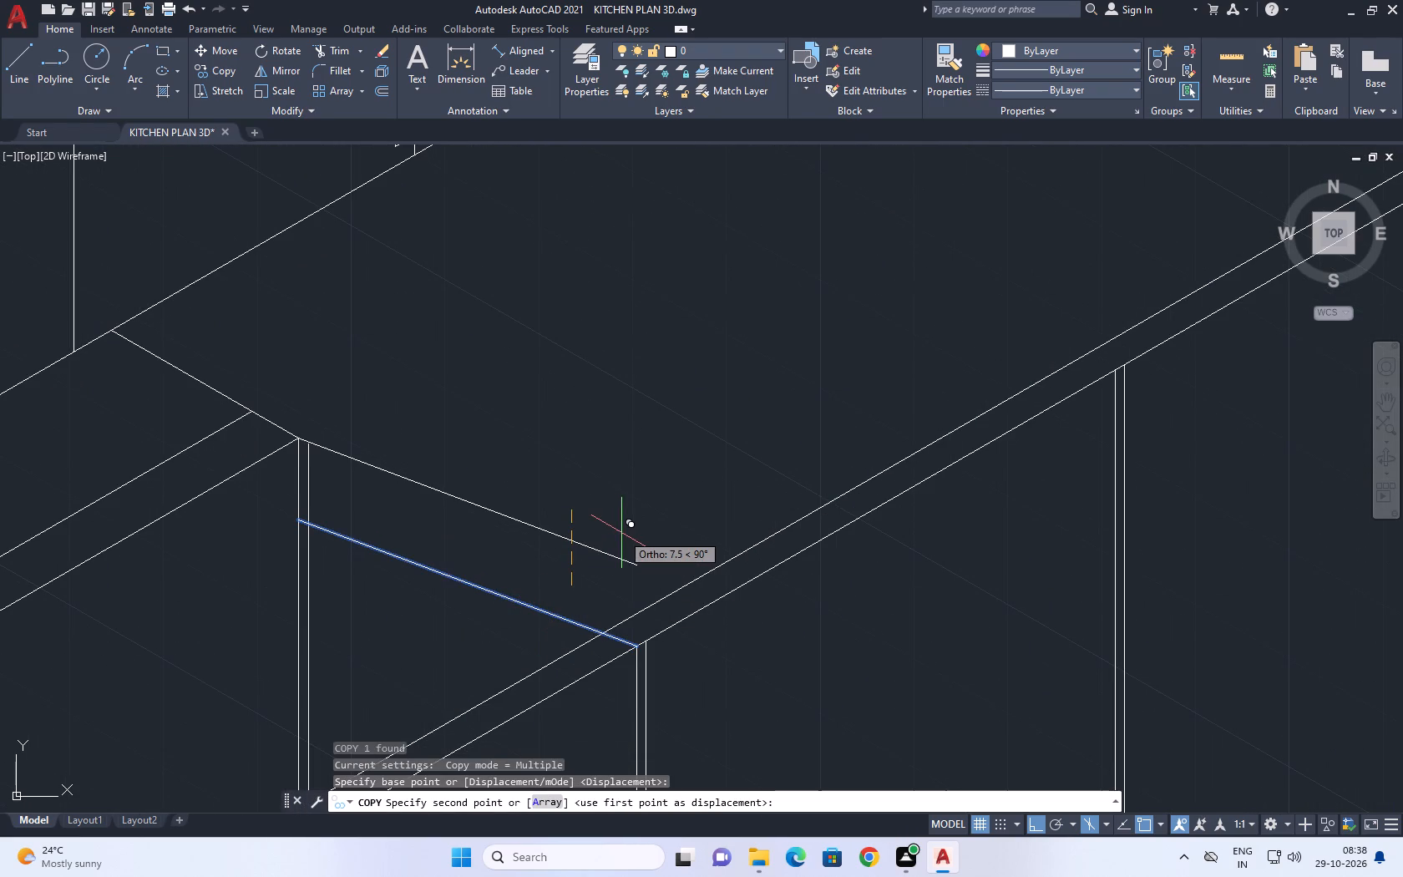
pyautogui.press('F5')
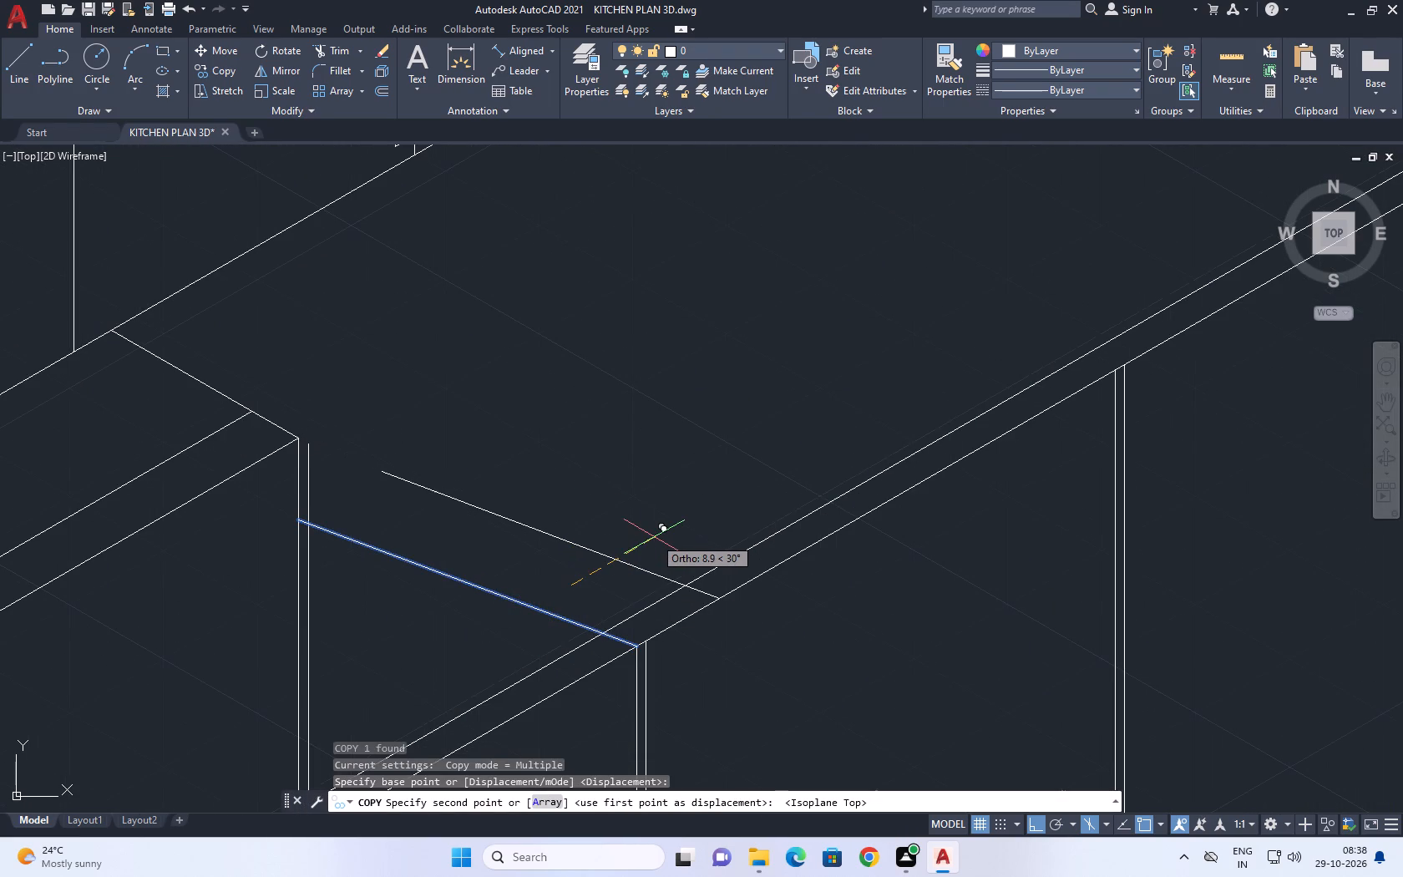
pyautogui.write('3')
pyautogui.press('space')
pyautogui.press('Escape')
# Divide the countertop's inner front line into 3 equal segments.
pyautogui.scroll(-3, 649, 616)
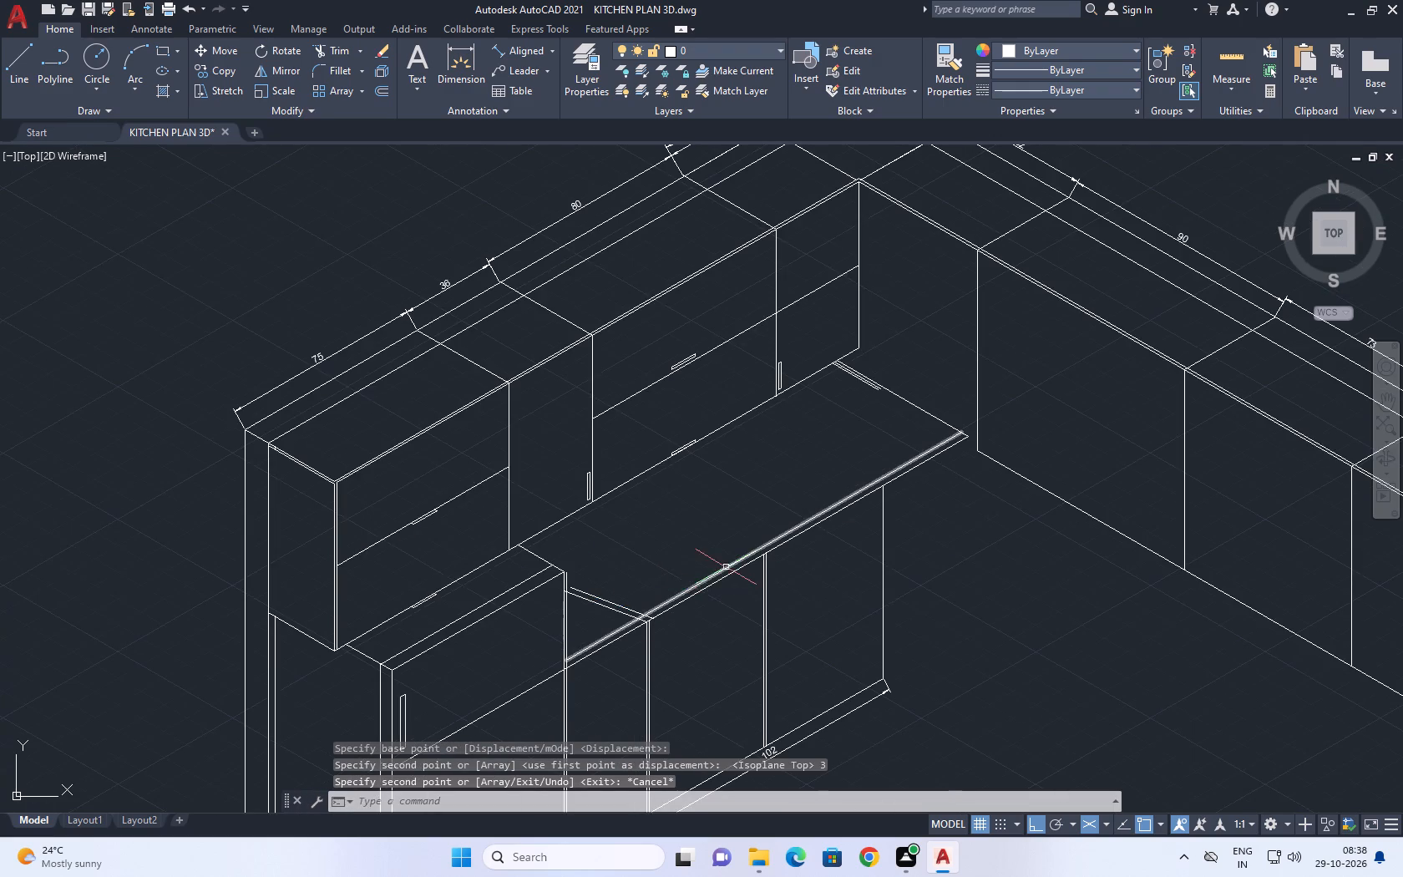
pyautogui.moveTo(706, 596); pyautogui.dragTo(687, 615, button='middle')
pyautogui.moveTo(691, 514); pyautogui.dragTo(651, 540, button='middle')
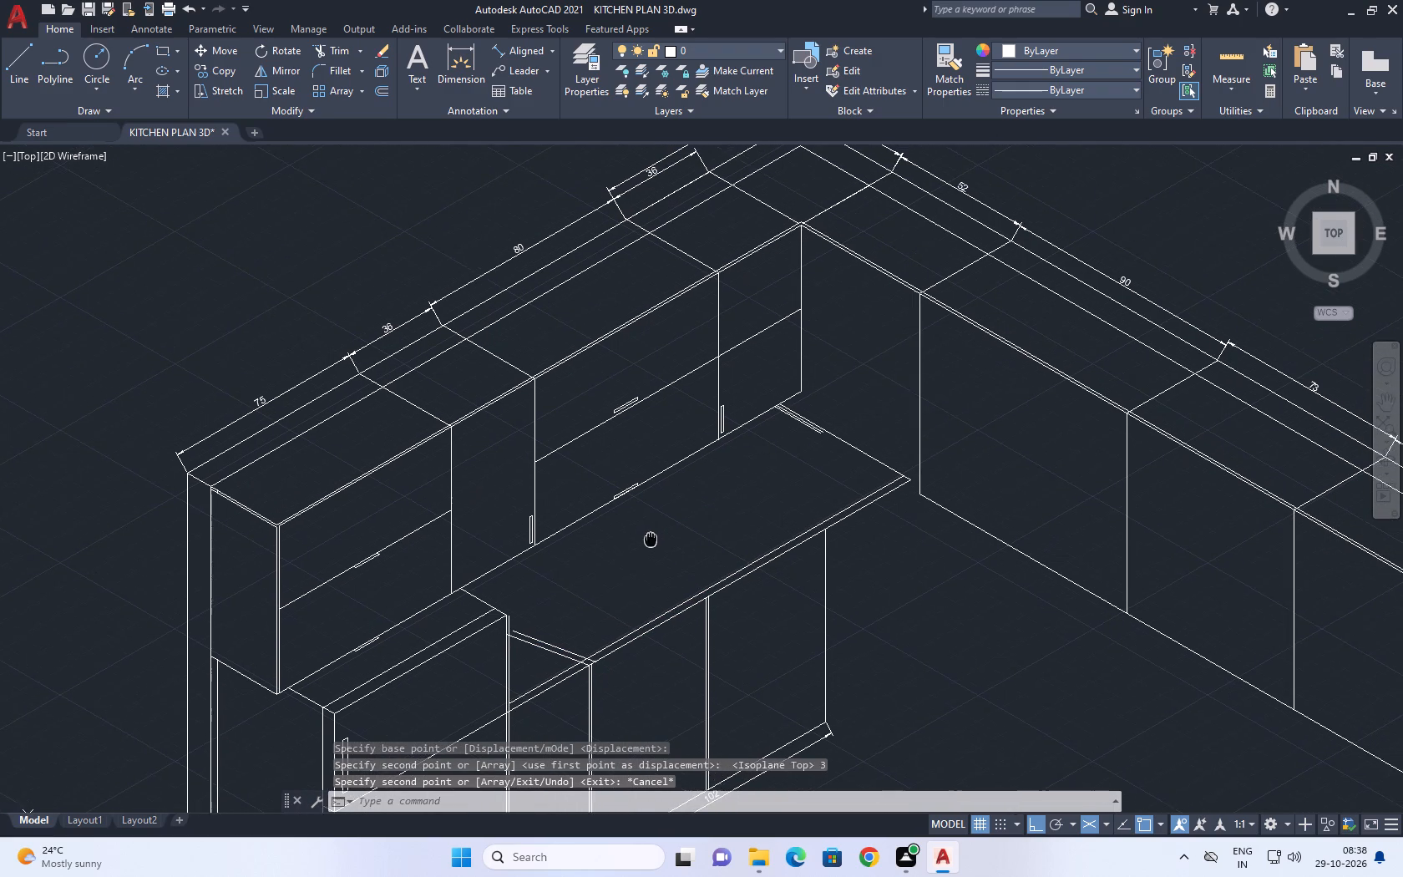
pyautogui.moveTo(651, 540); pyautogui.dragTo(653, 544, button='middle')
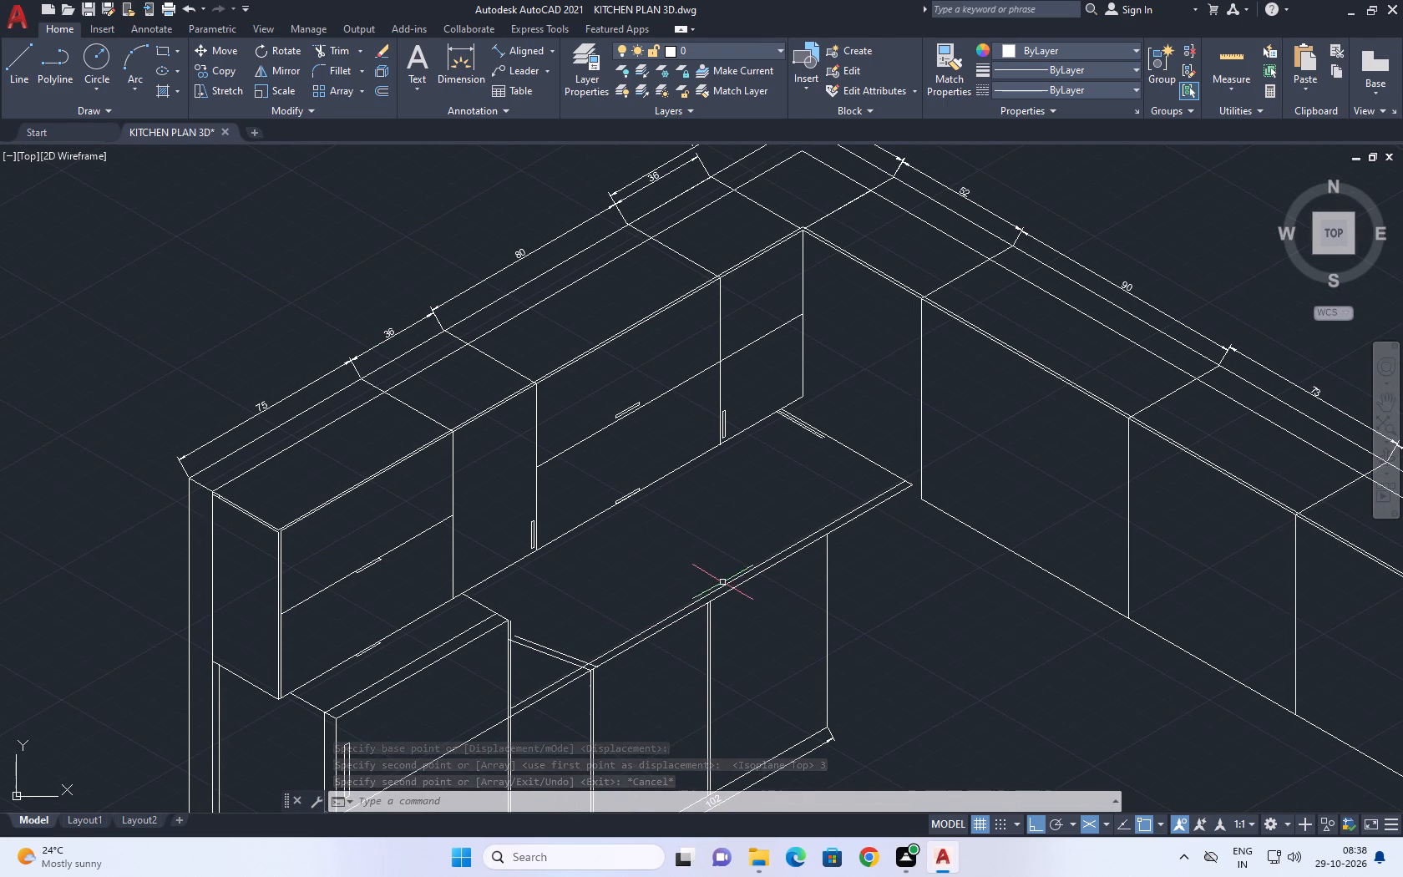
pyautogui.click(725, 586)
pyautogui.moveTo(671, 604); pyautogui.dragTo(670, 602, button='middle')
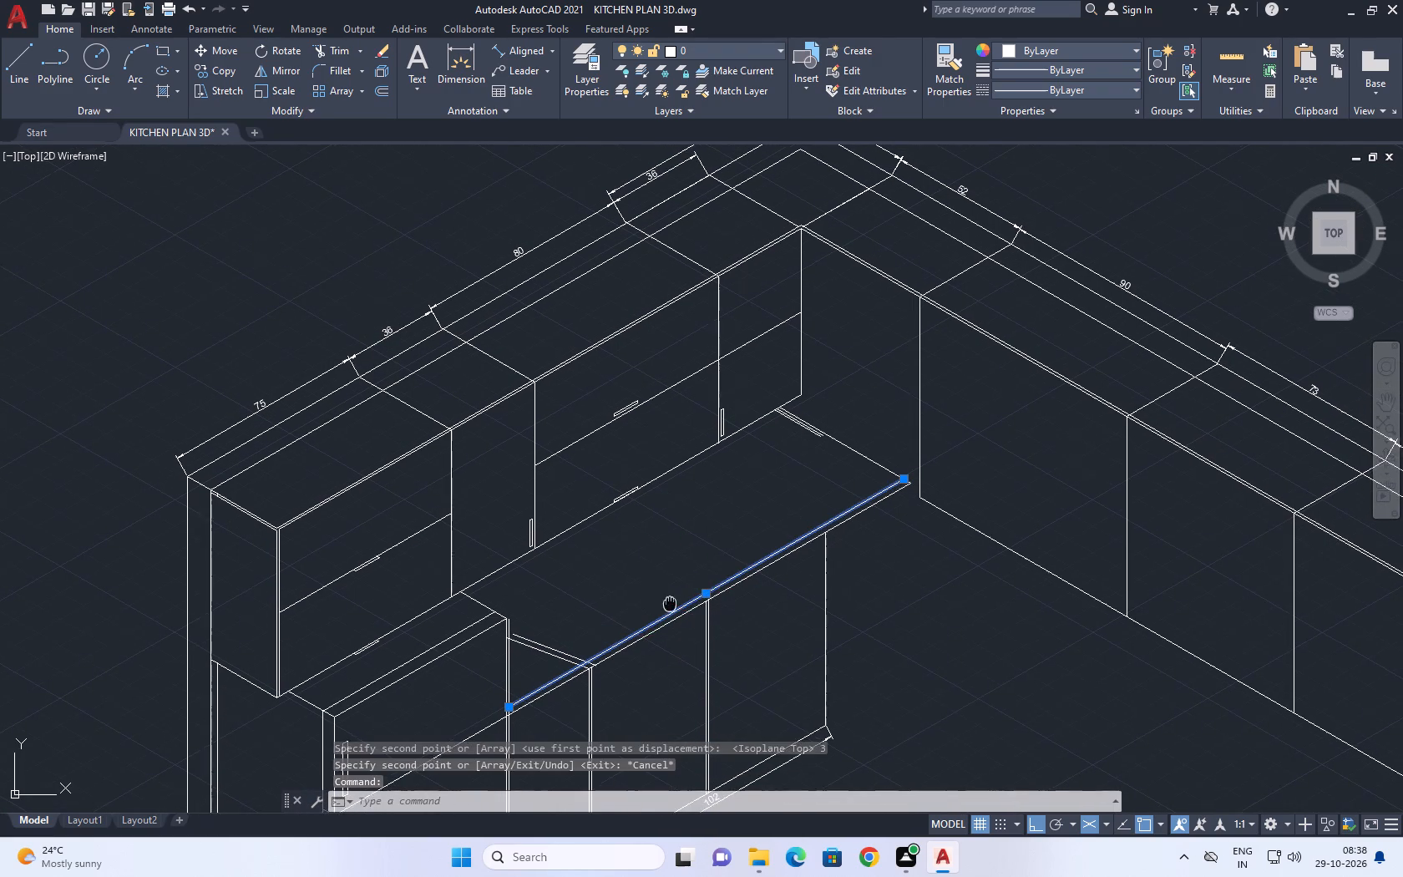
pyautogui.moveTo(670, 602); pyautogui.dragTo(675, 542, button='middle')
pyautogui.press('d')
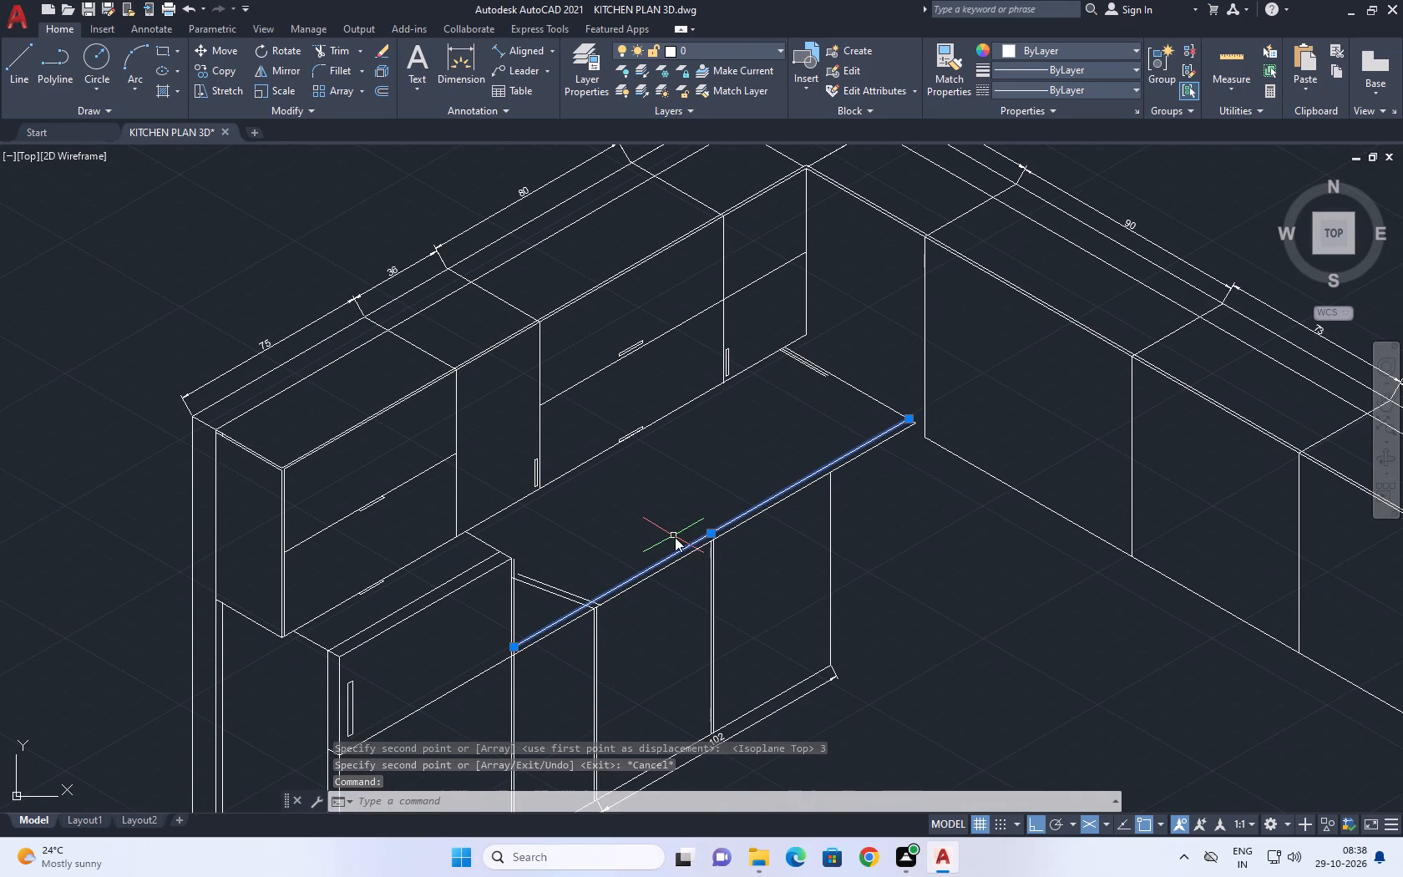
pyautogui.press('i')
pyautogui.press('v')
pyautogui.press('space')
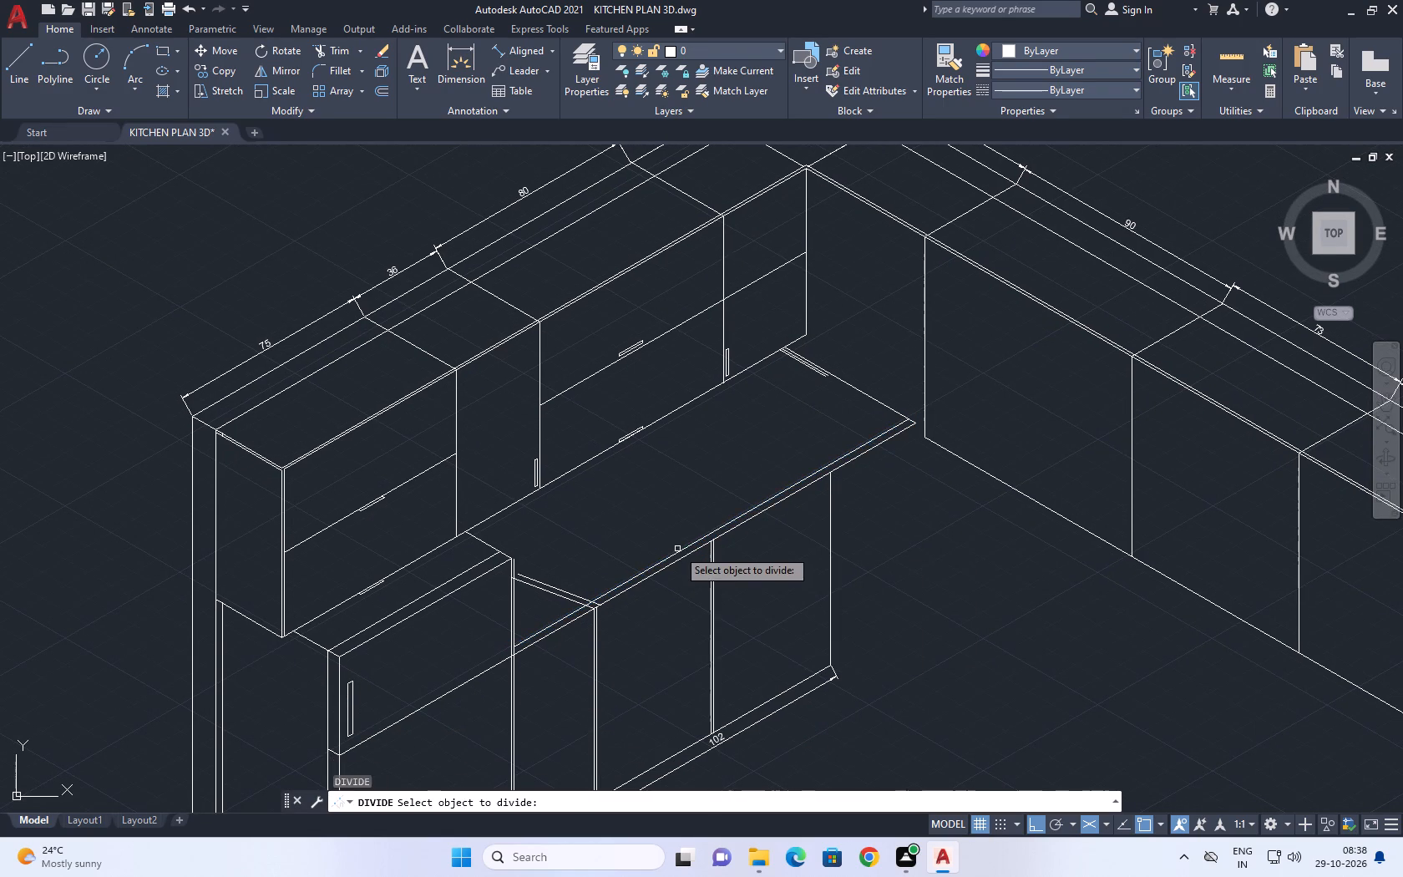
pyautogui.click(683, 552)
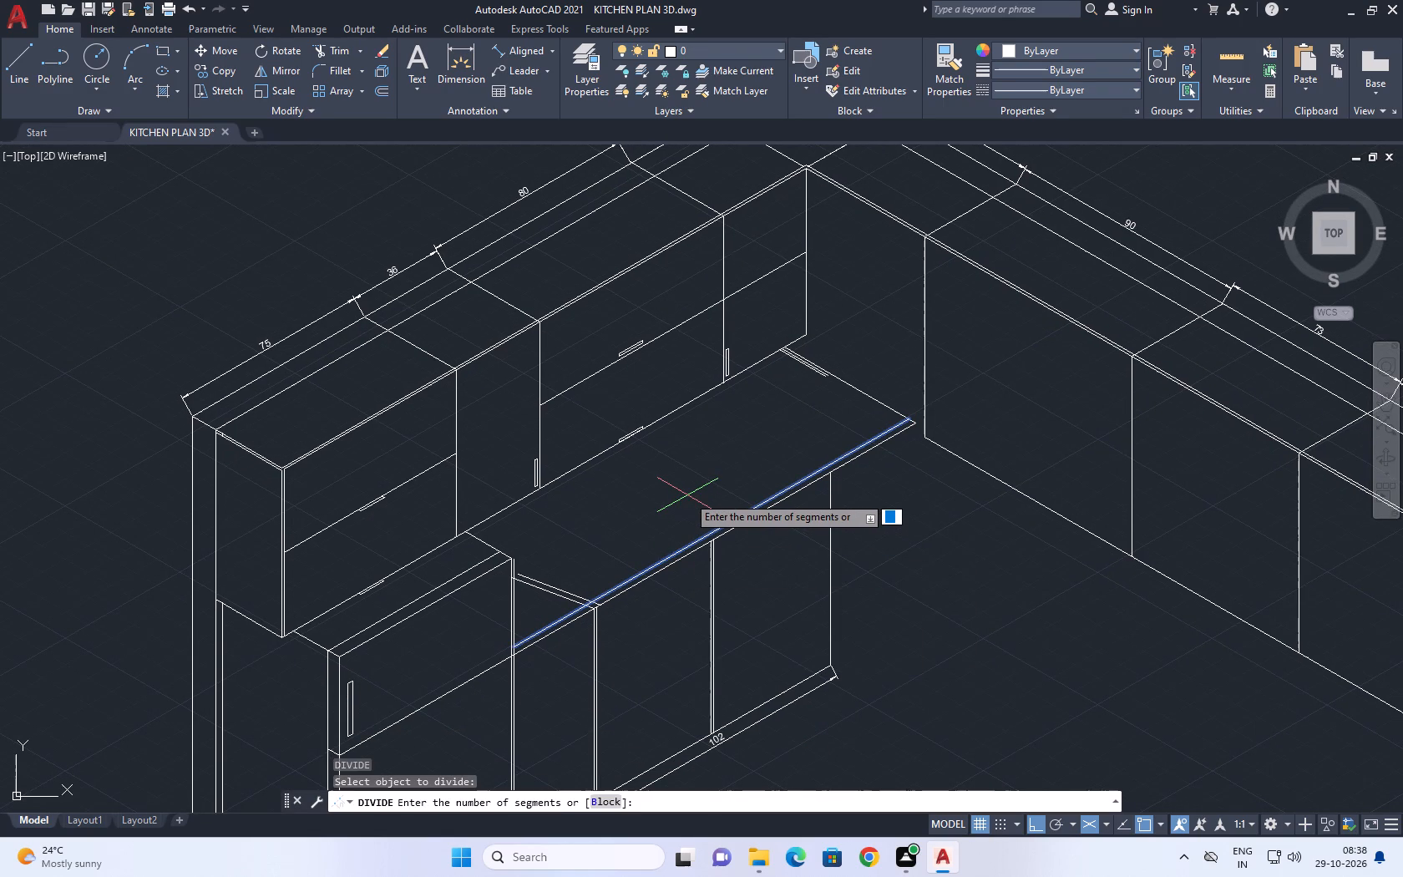
pyautogui.press('3')
pyautogui.press('space')
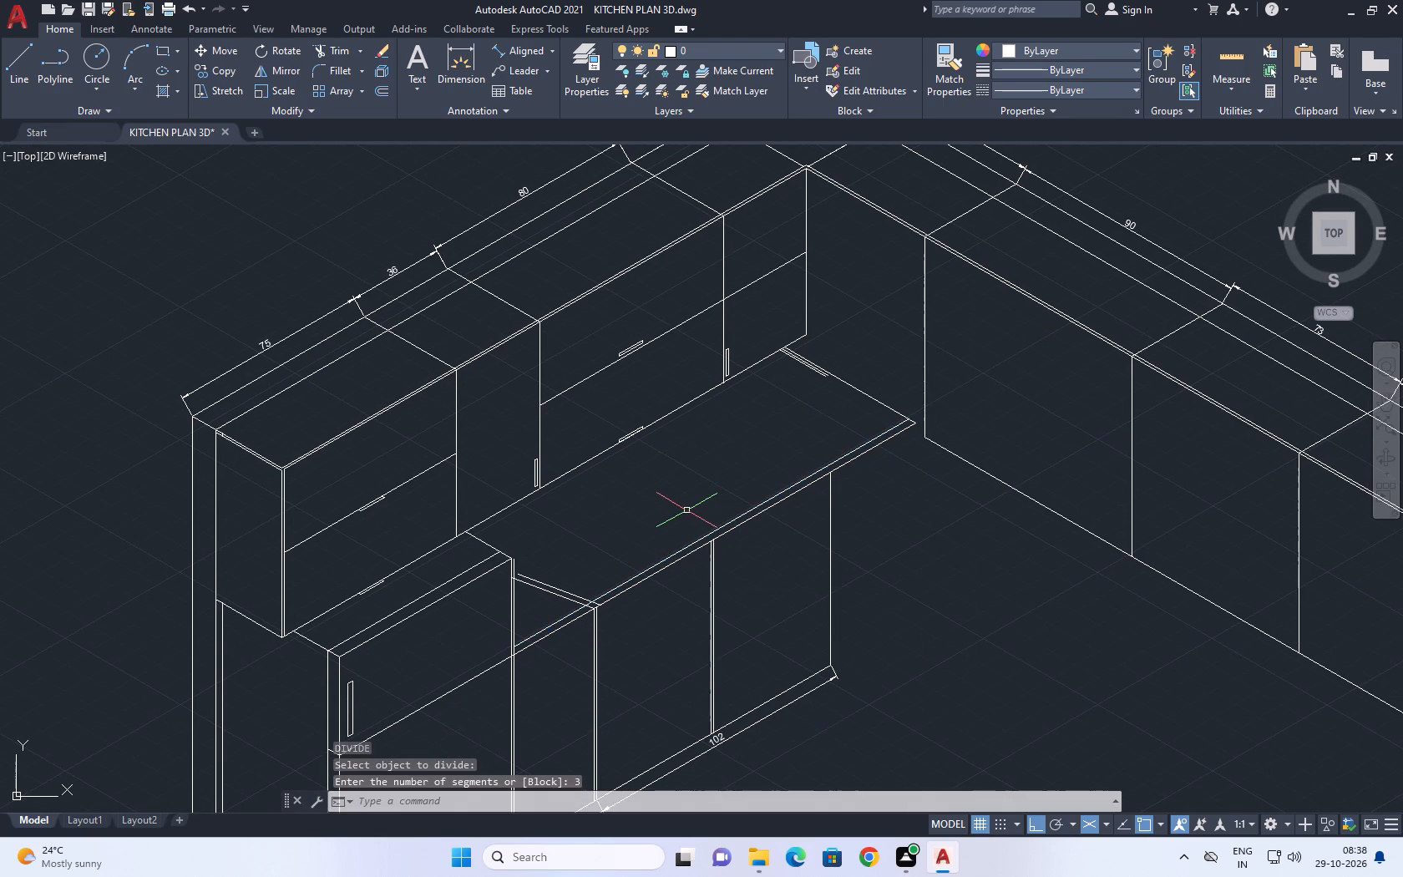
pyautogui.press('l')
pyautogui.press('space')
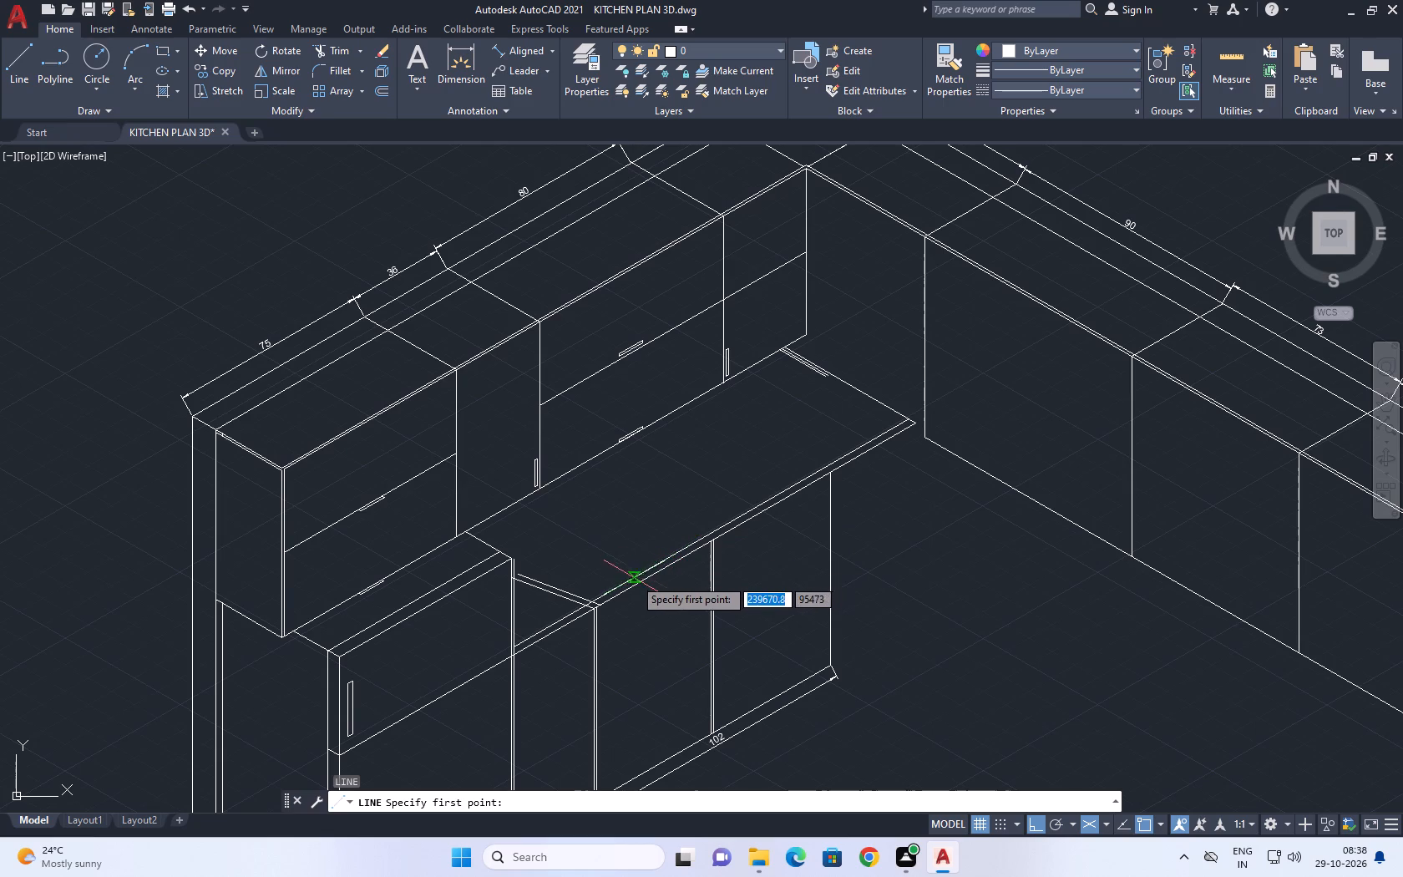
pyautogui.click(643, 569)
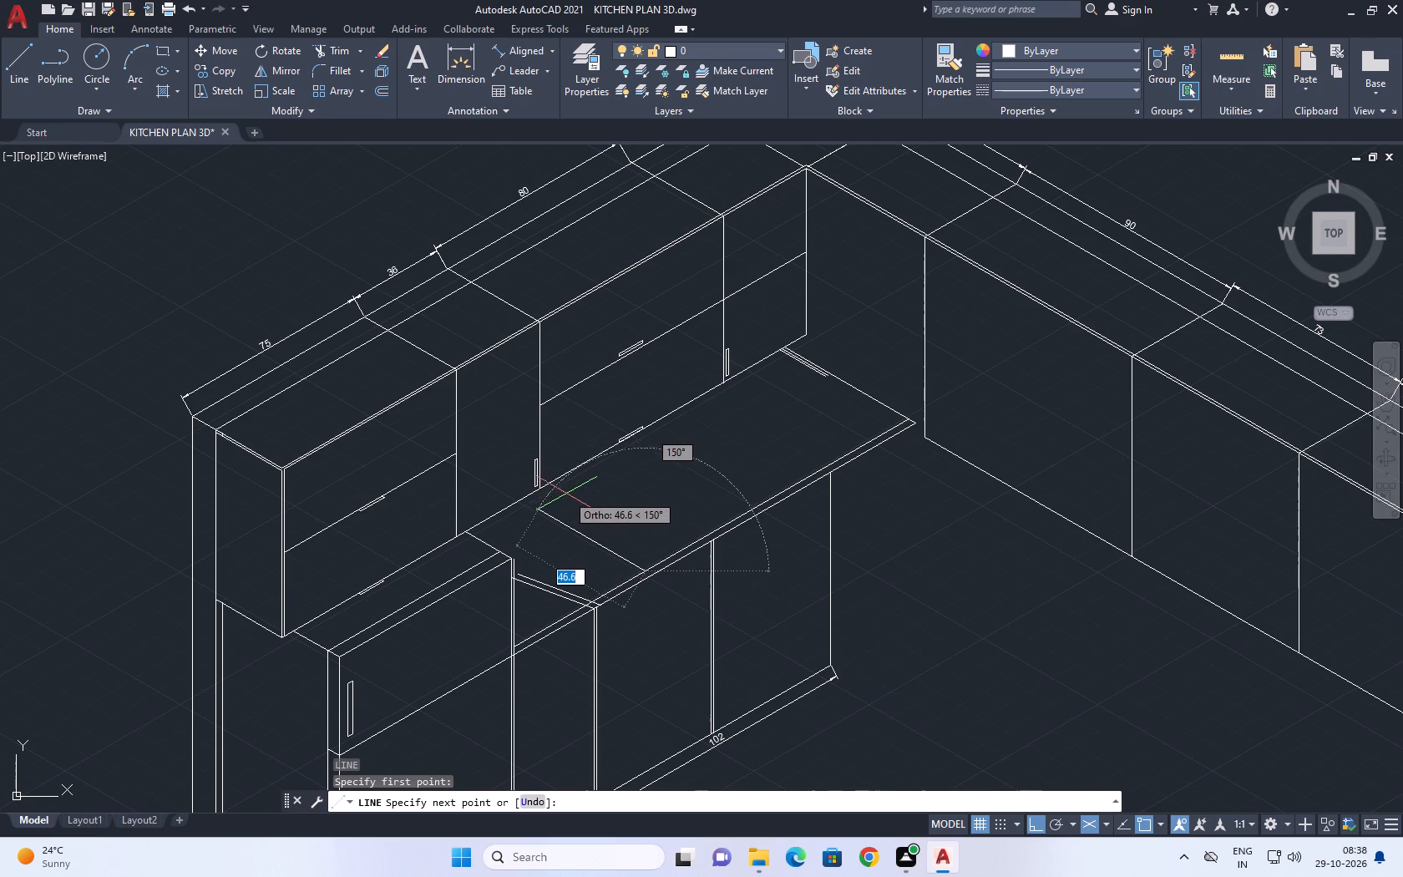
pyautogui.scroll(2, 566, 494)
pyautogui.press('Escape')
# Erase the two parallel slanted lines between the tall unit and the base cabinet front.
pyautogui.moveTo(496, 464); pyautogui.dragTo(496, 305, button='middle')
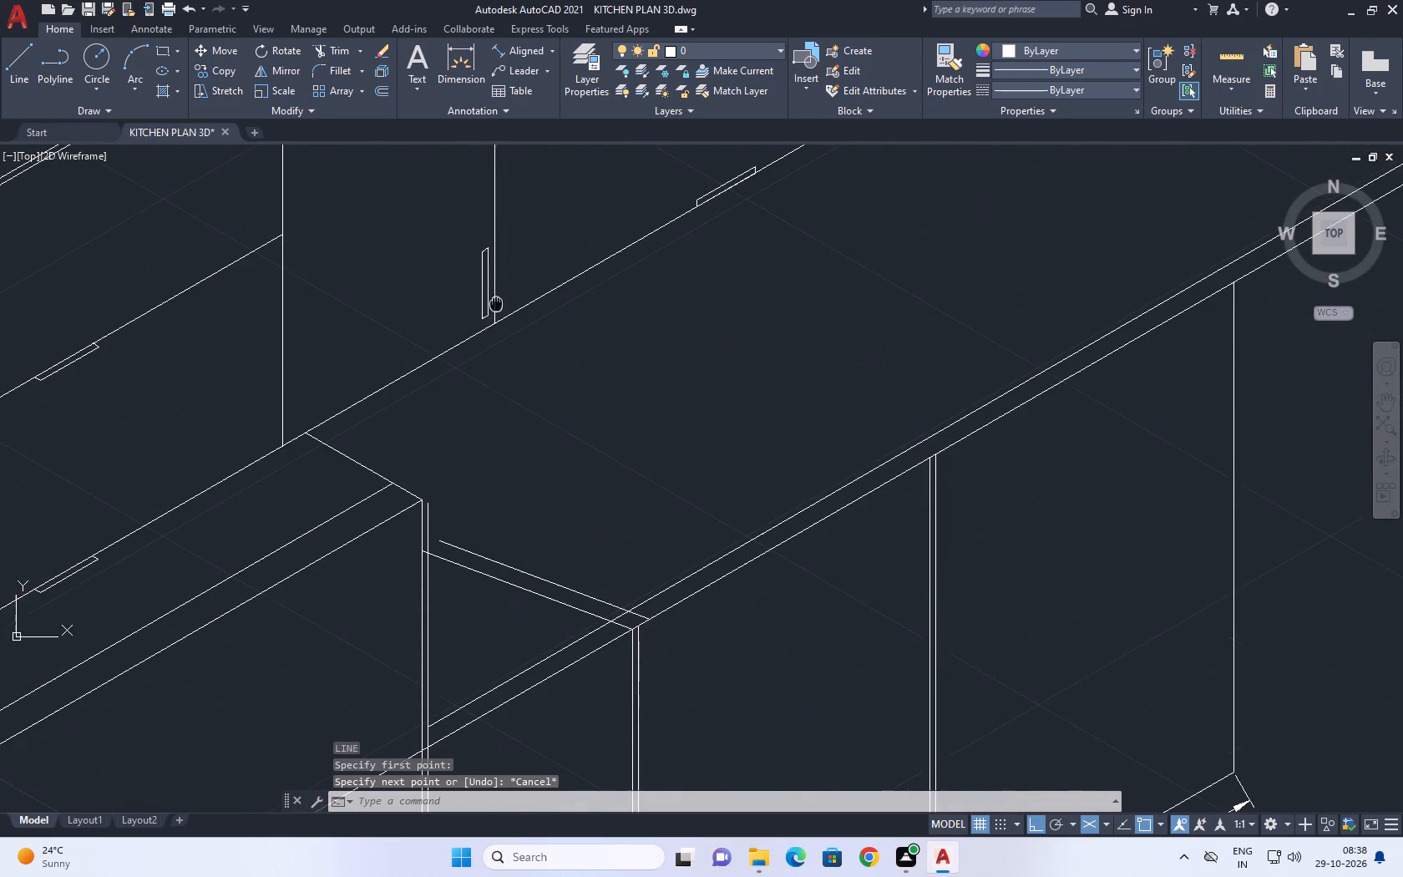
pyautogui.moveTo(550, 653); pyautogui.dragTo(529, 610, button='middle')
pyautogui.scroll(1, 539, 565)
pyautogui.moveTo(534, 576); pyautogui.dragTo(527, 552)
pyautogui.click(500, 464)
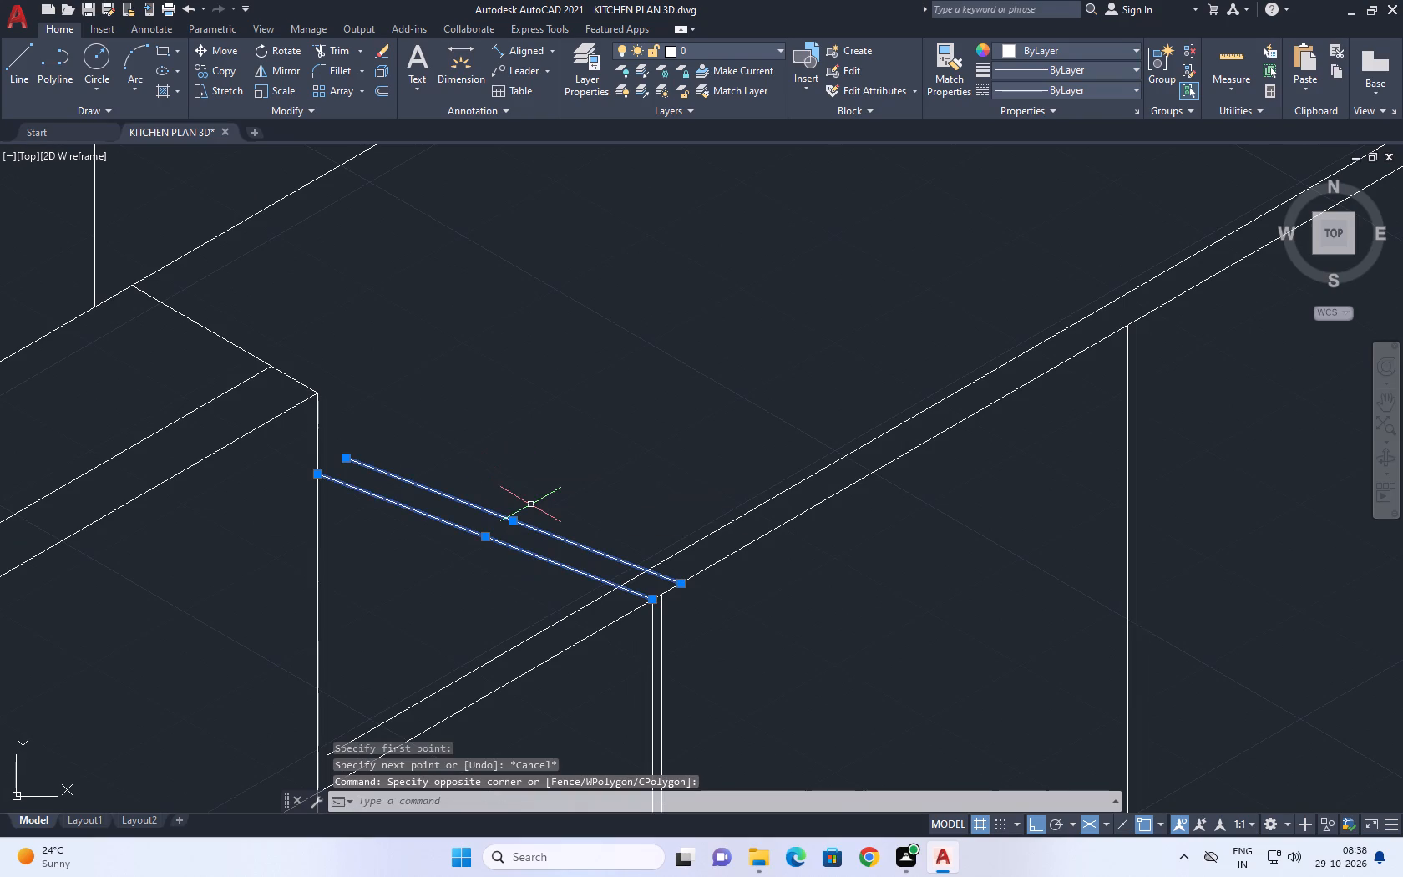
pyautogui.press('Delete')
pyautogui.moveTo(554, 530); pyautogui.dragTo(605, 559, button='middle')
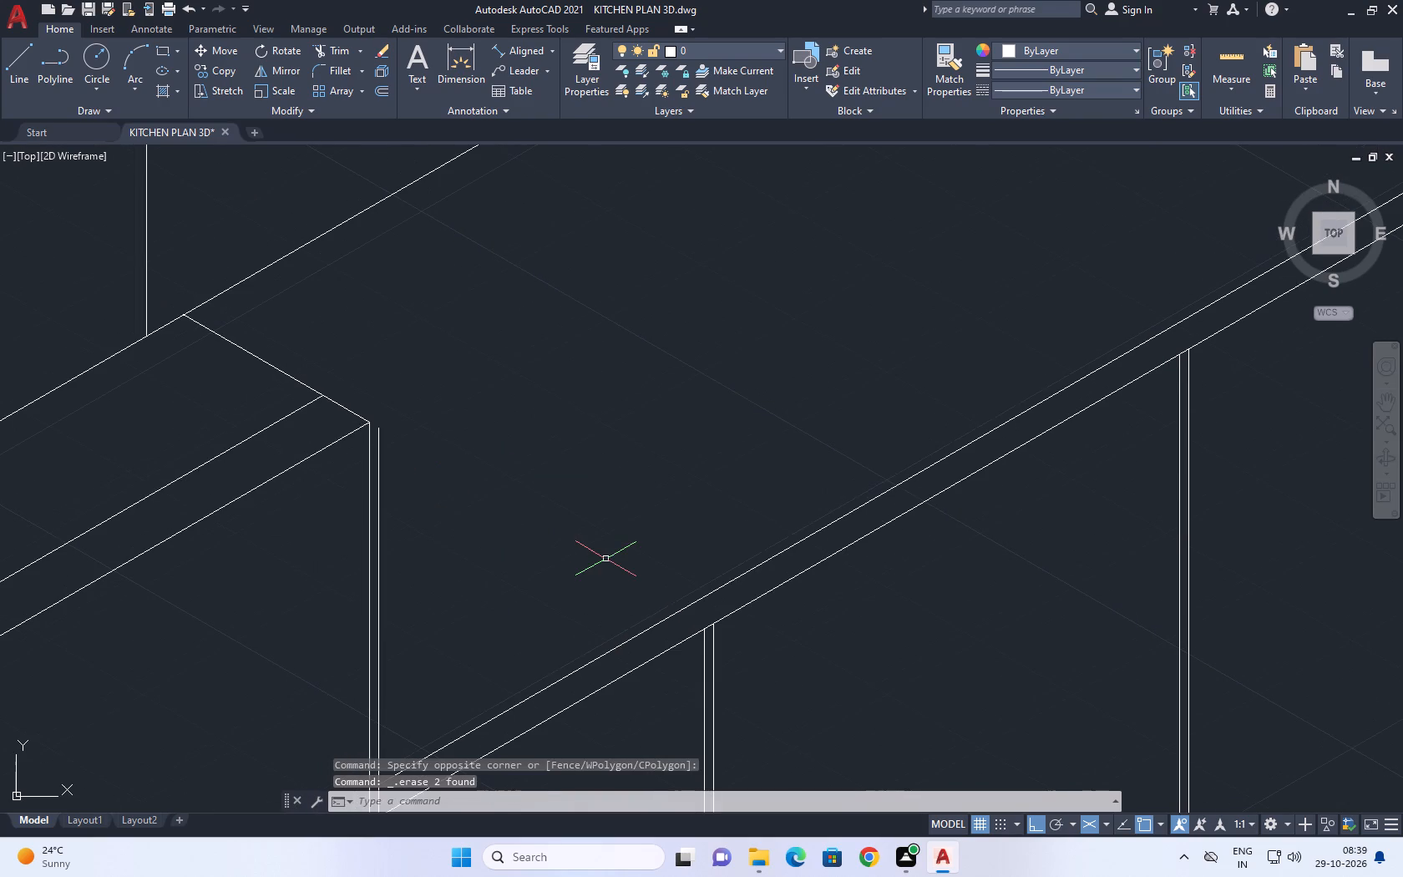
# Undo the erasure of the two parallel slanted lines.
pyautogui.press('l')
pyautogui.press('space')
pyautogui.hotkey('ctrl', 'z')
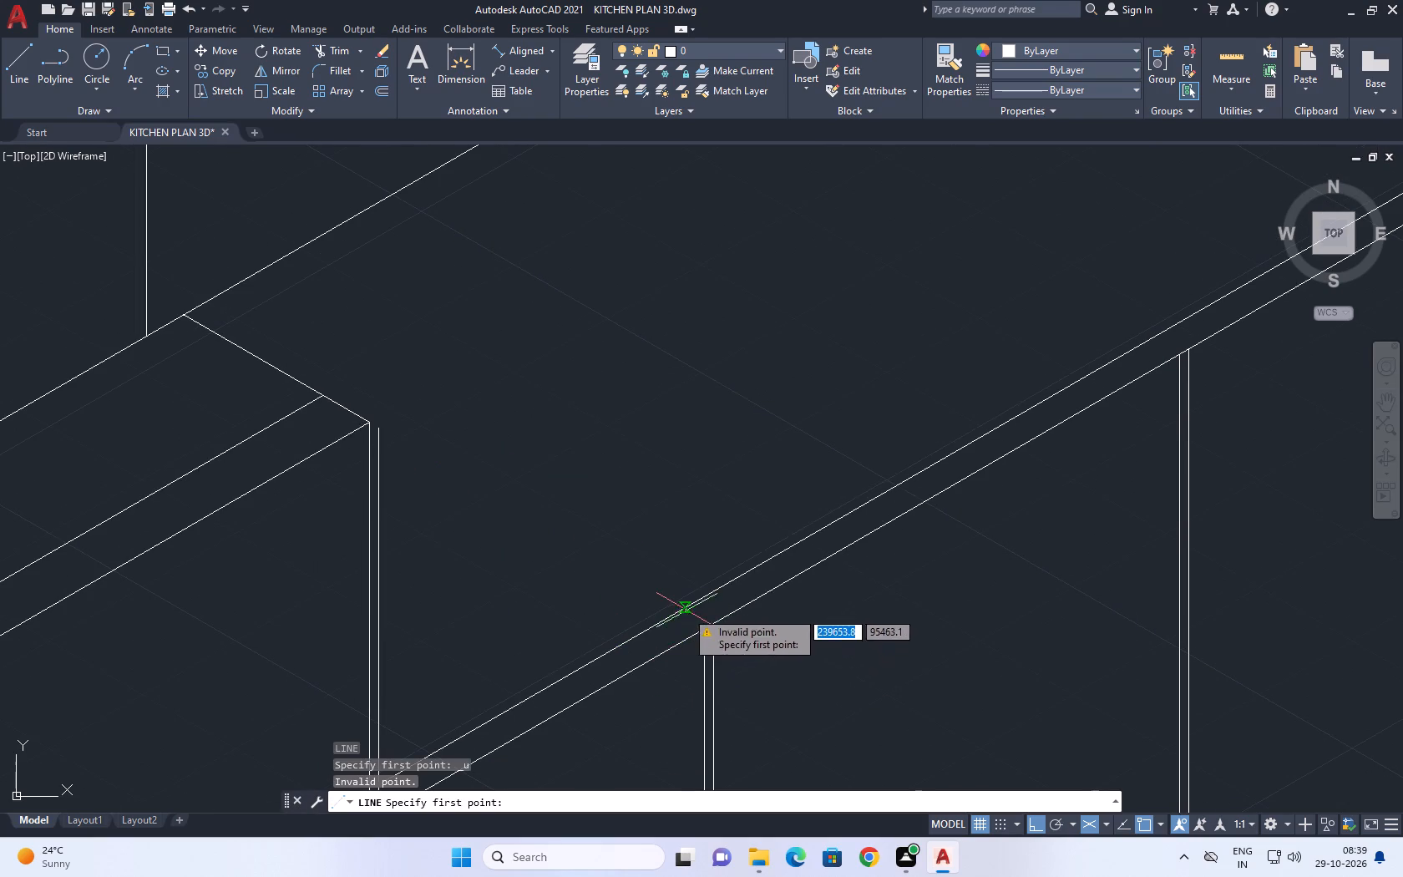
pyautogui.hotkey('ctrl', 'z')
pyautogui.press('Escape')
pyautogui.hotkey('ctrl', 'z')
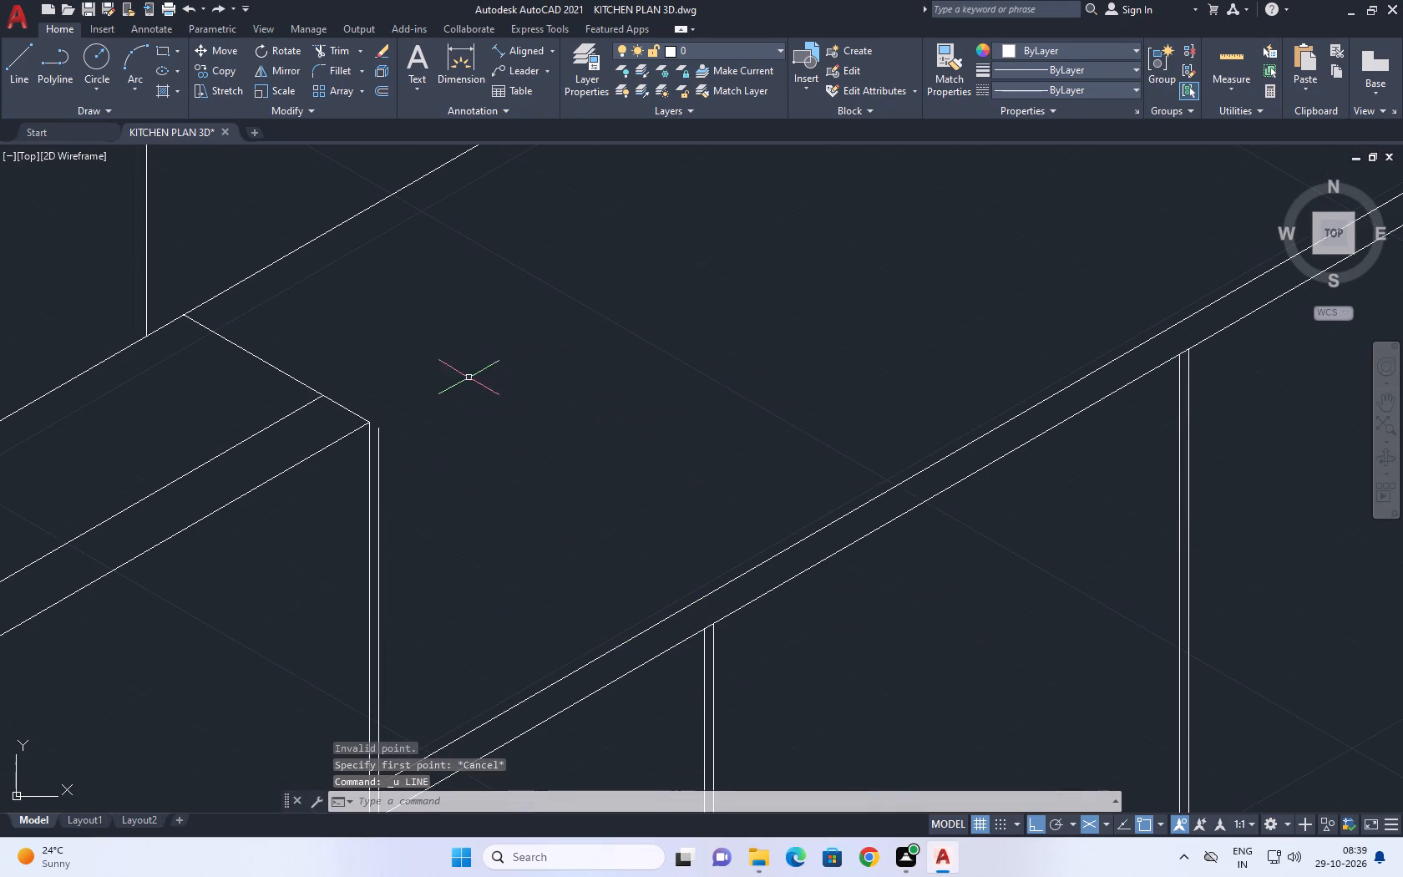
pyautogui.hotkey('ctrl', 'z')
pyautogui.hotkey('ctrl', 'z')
# Extend the copied slanted line to the tall unit's outer vertical edge.
pyautogui.moveTo(407, 432); pyautogui.dragTo(443, 520, button='middle')
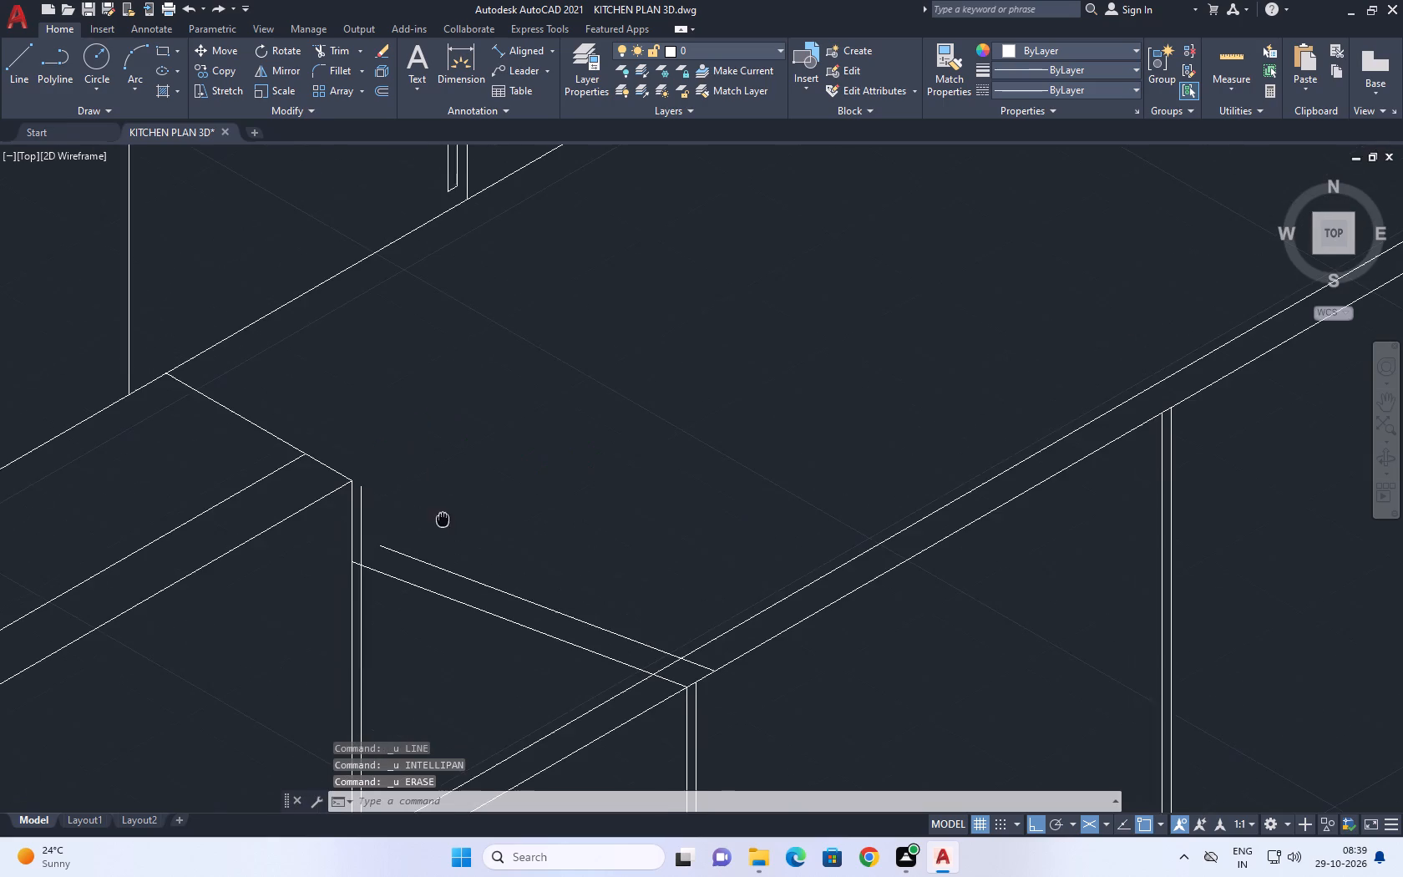
pyautogui.write('ed')
pyautogui.press('x')
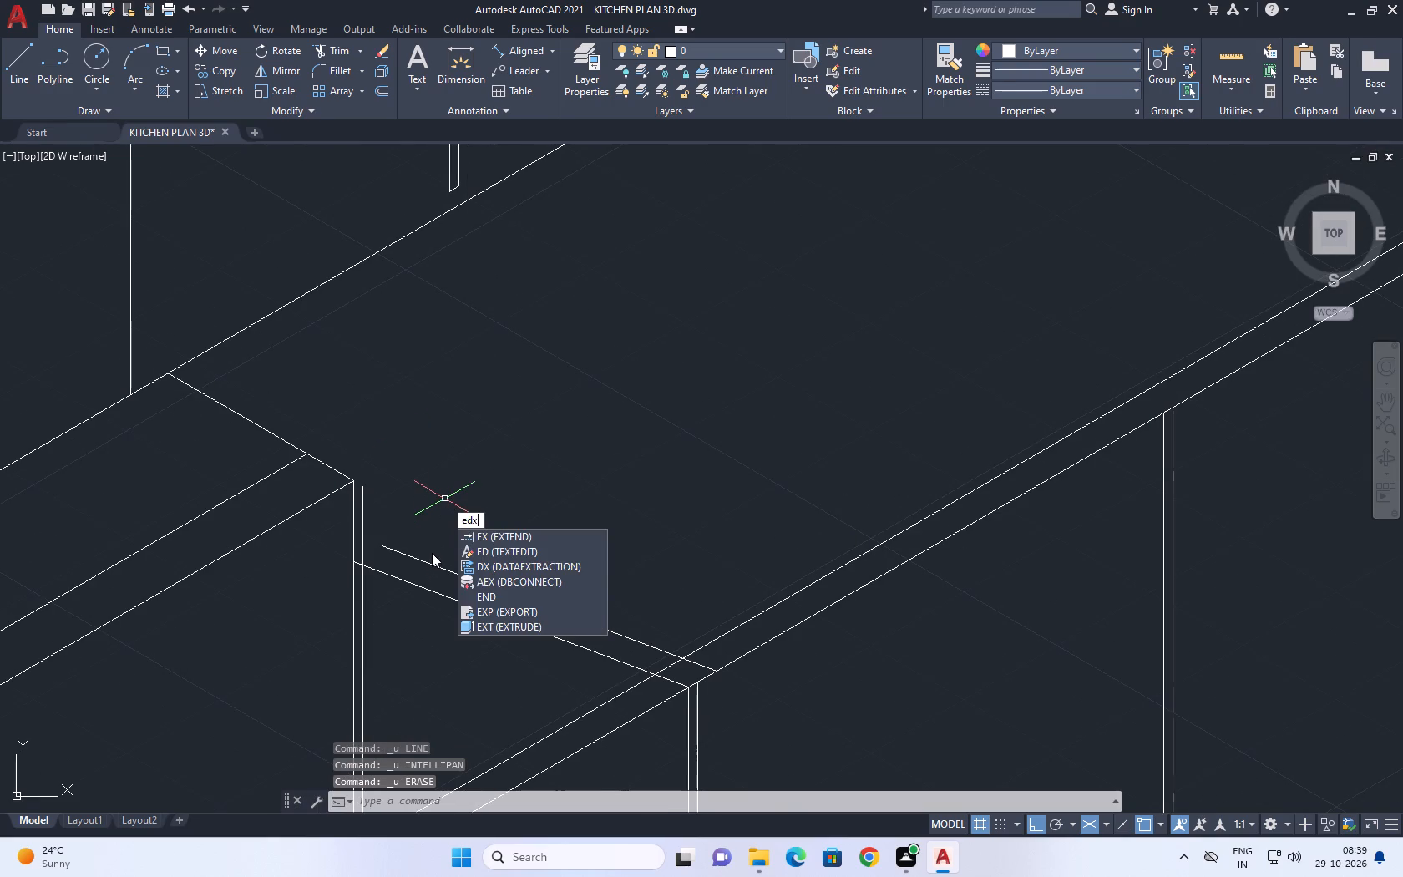
pyautogui.press('Escape')
pyautogui.write('ex')
pyautogui.press('space')
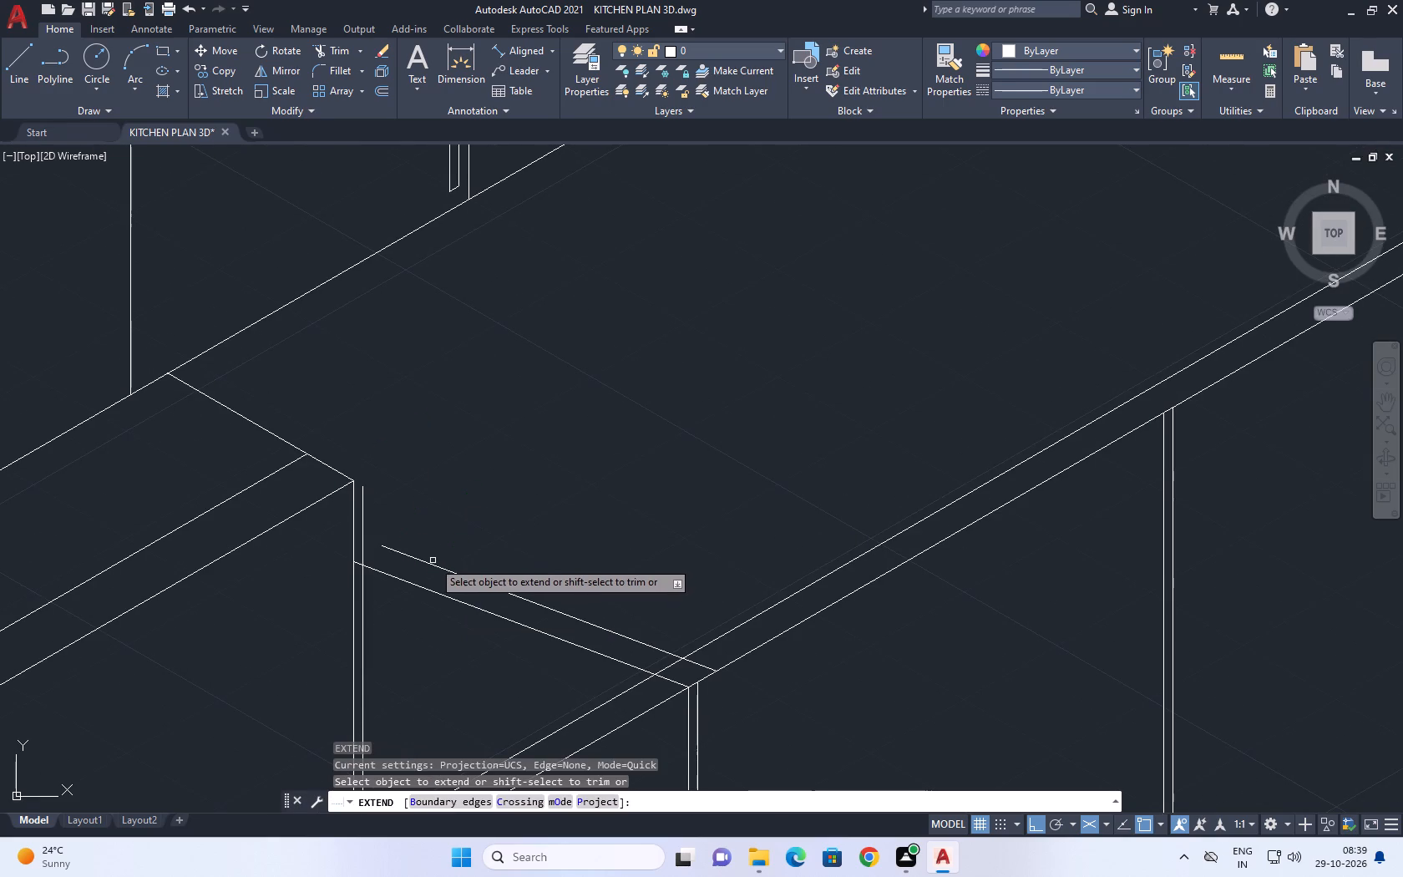
pyautogui.click(432, 562)
pyautogui.click(424, 567)
pyautogui.click(423, 550)
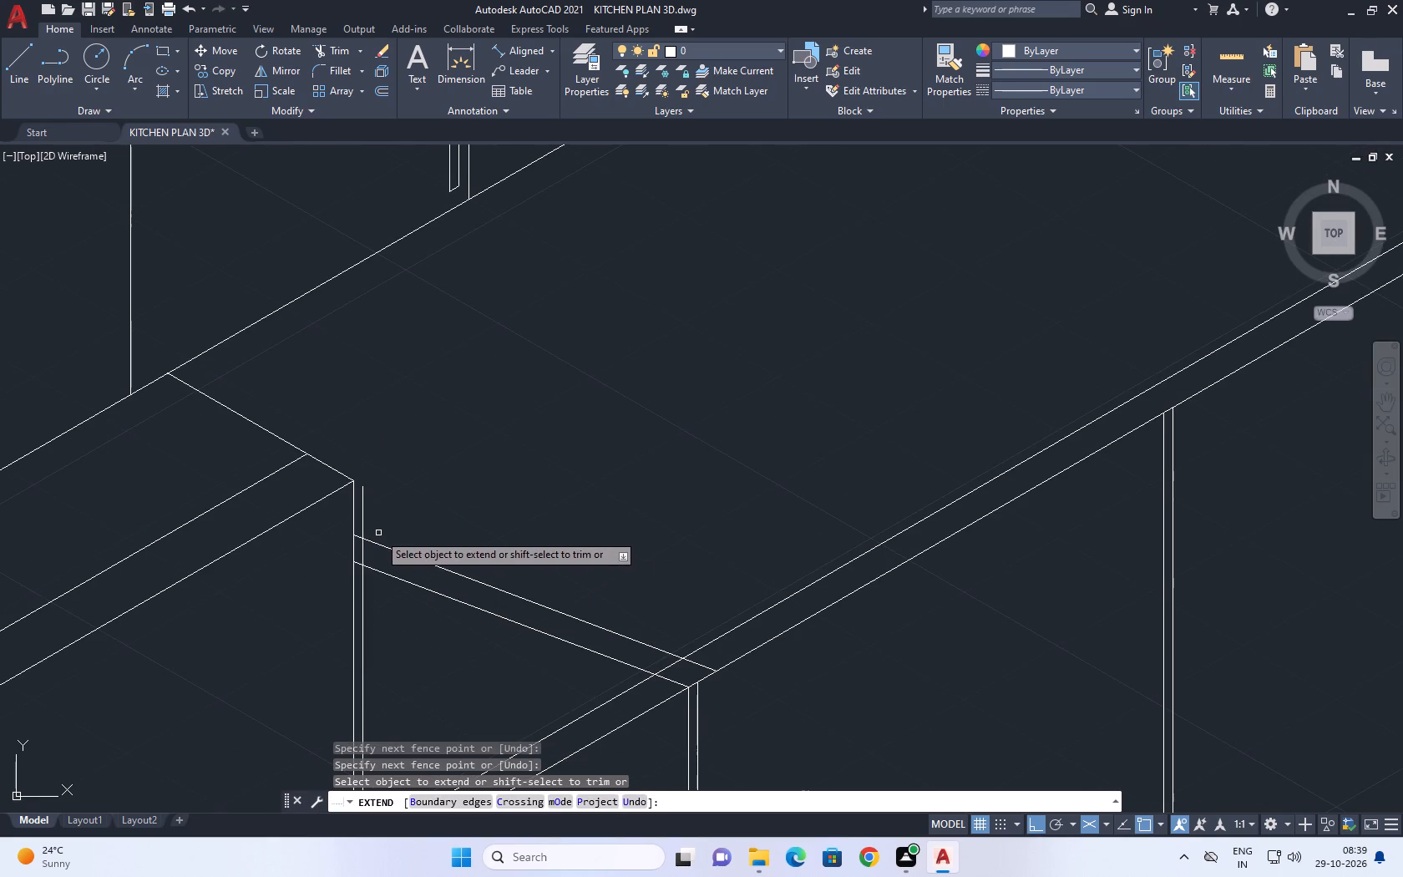
pyautogui.press('Escape')
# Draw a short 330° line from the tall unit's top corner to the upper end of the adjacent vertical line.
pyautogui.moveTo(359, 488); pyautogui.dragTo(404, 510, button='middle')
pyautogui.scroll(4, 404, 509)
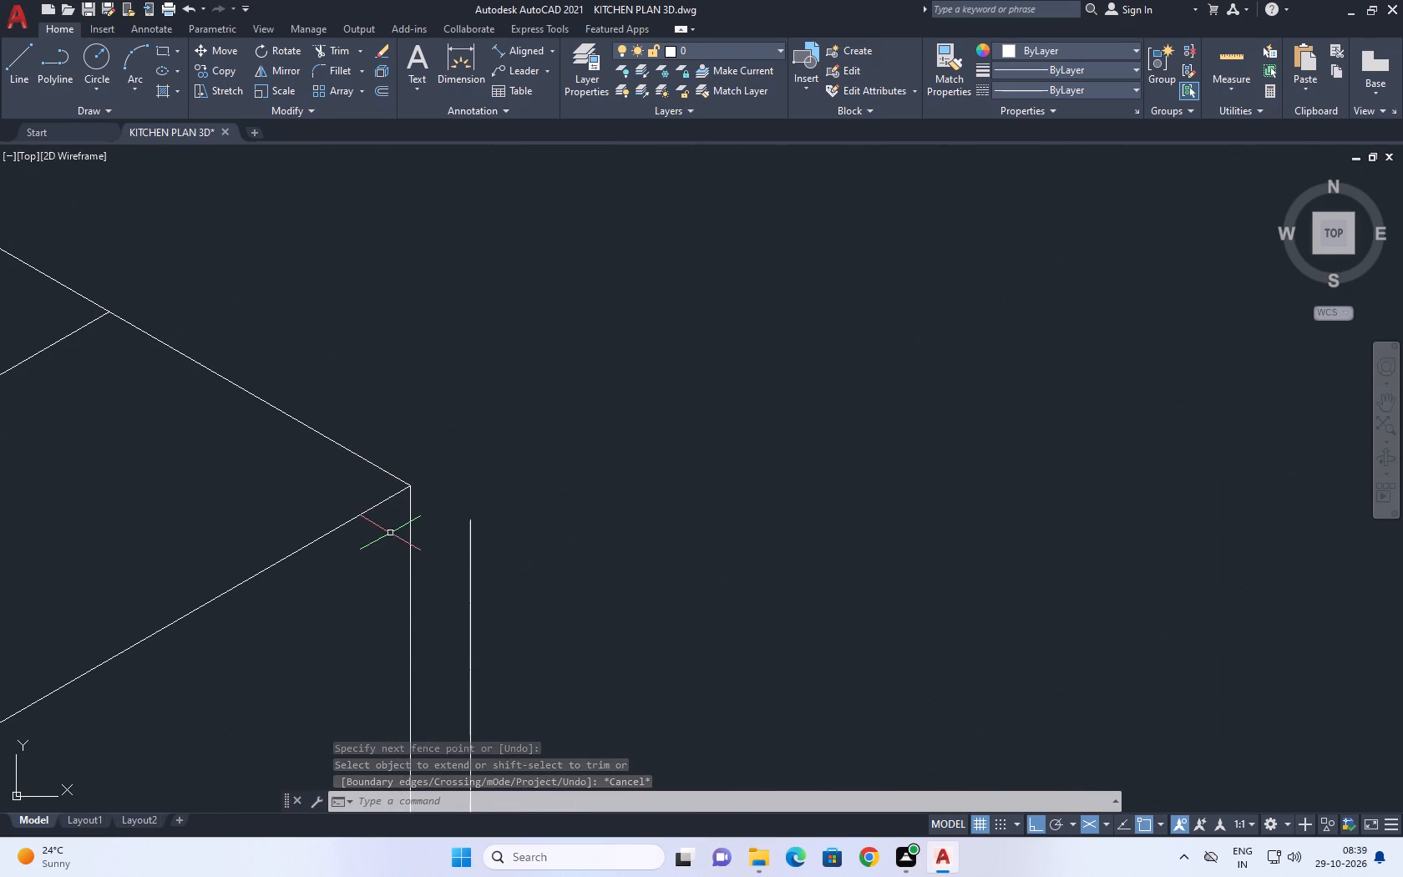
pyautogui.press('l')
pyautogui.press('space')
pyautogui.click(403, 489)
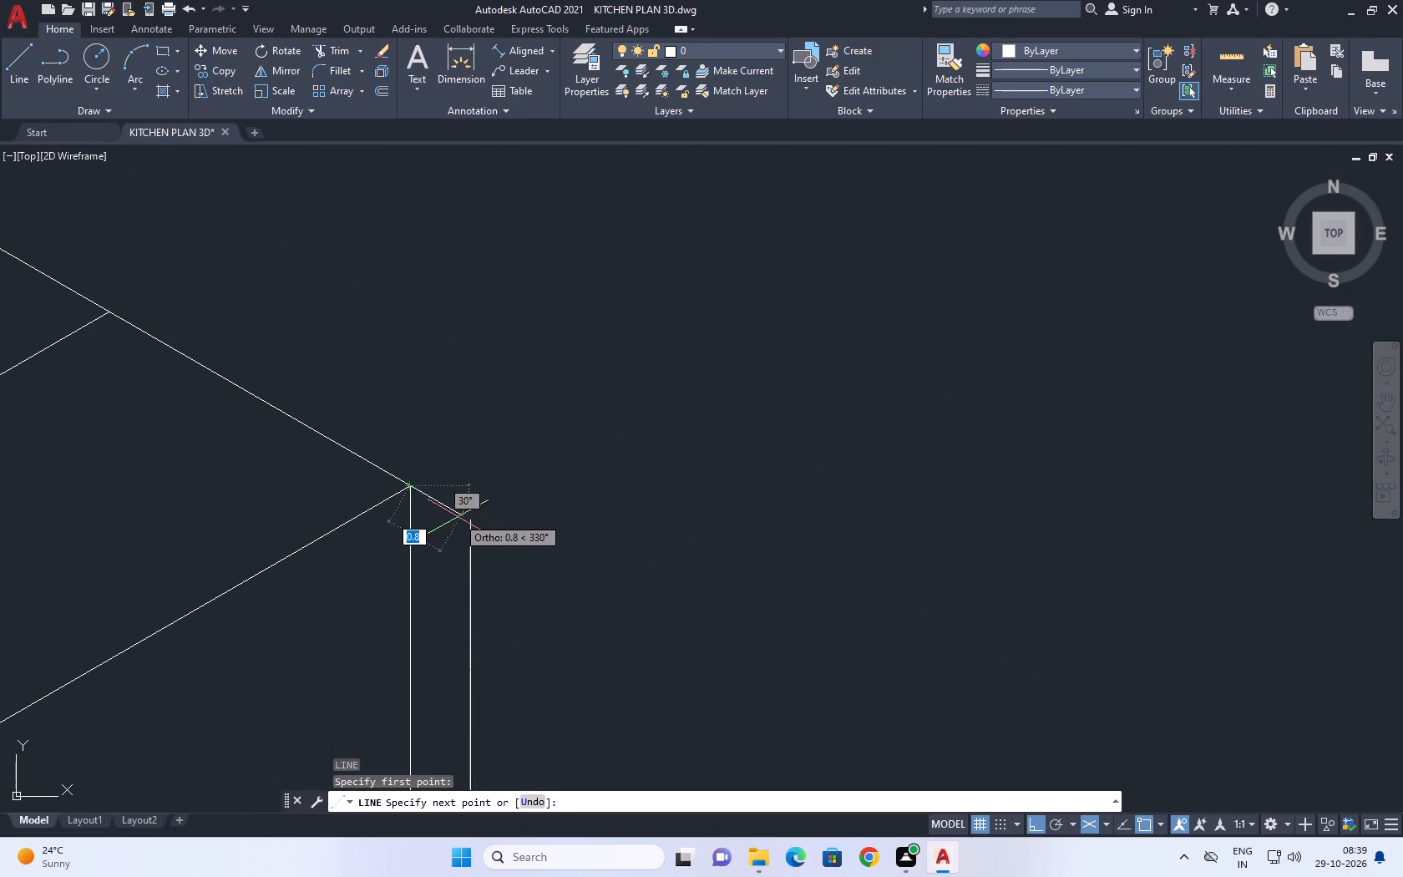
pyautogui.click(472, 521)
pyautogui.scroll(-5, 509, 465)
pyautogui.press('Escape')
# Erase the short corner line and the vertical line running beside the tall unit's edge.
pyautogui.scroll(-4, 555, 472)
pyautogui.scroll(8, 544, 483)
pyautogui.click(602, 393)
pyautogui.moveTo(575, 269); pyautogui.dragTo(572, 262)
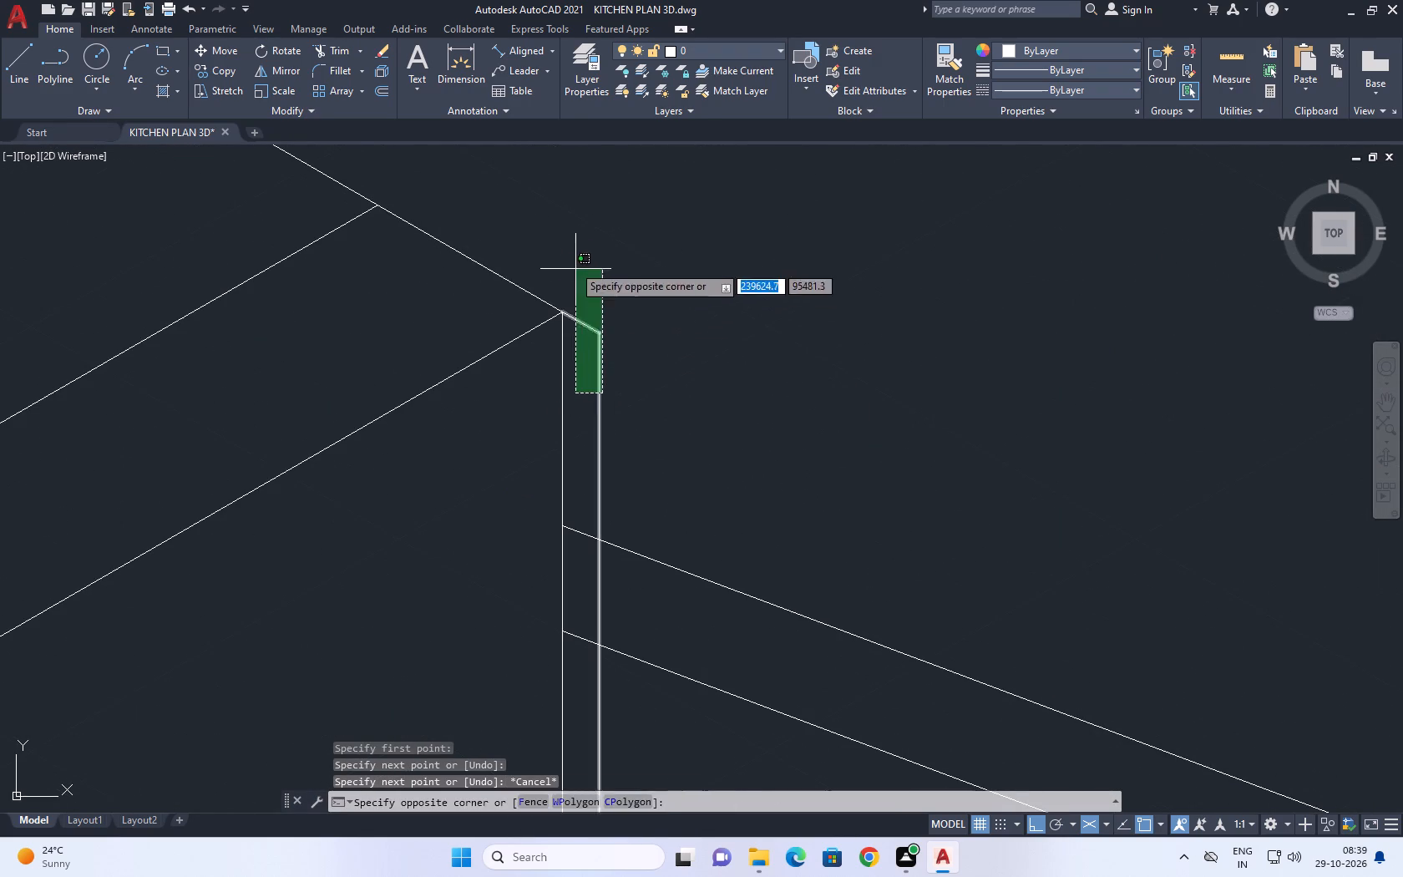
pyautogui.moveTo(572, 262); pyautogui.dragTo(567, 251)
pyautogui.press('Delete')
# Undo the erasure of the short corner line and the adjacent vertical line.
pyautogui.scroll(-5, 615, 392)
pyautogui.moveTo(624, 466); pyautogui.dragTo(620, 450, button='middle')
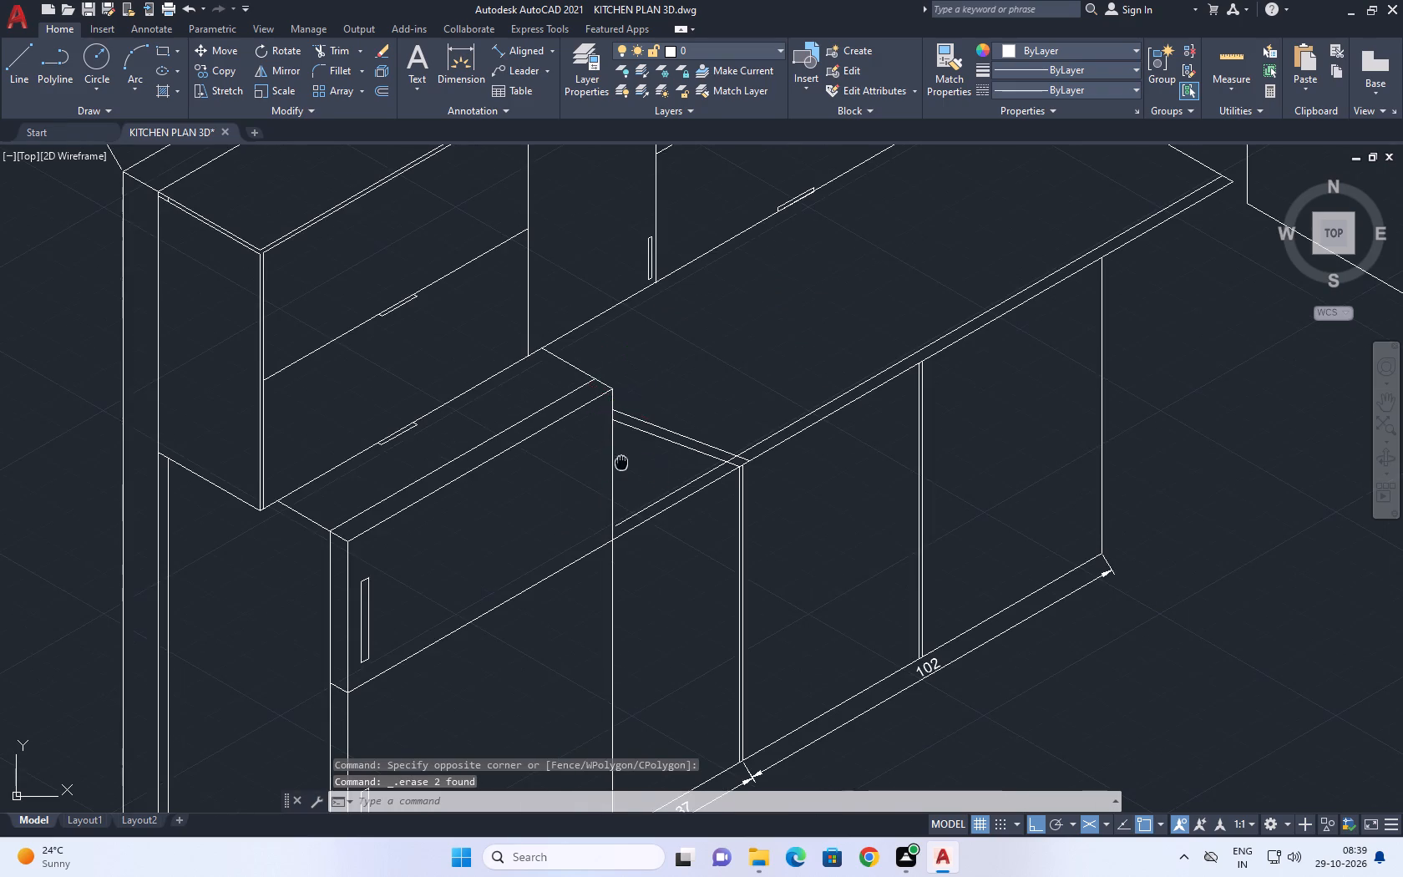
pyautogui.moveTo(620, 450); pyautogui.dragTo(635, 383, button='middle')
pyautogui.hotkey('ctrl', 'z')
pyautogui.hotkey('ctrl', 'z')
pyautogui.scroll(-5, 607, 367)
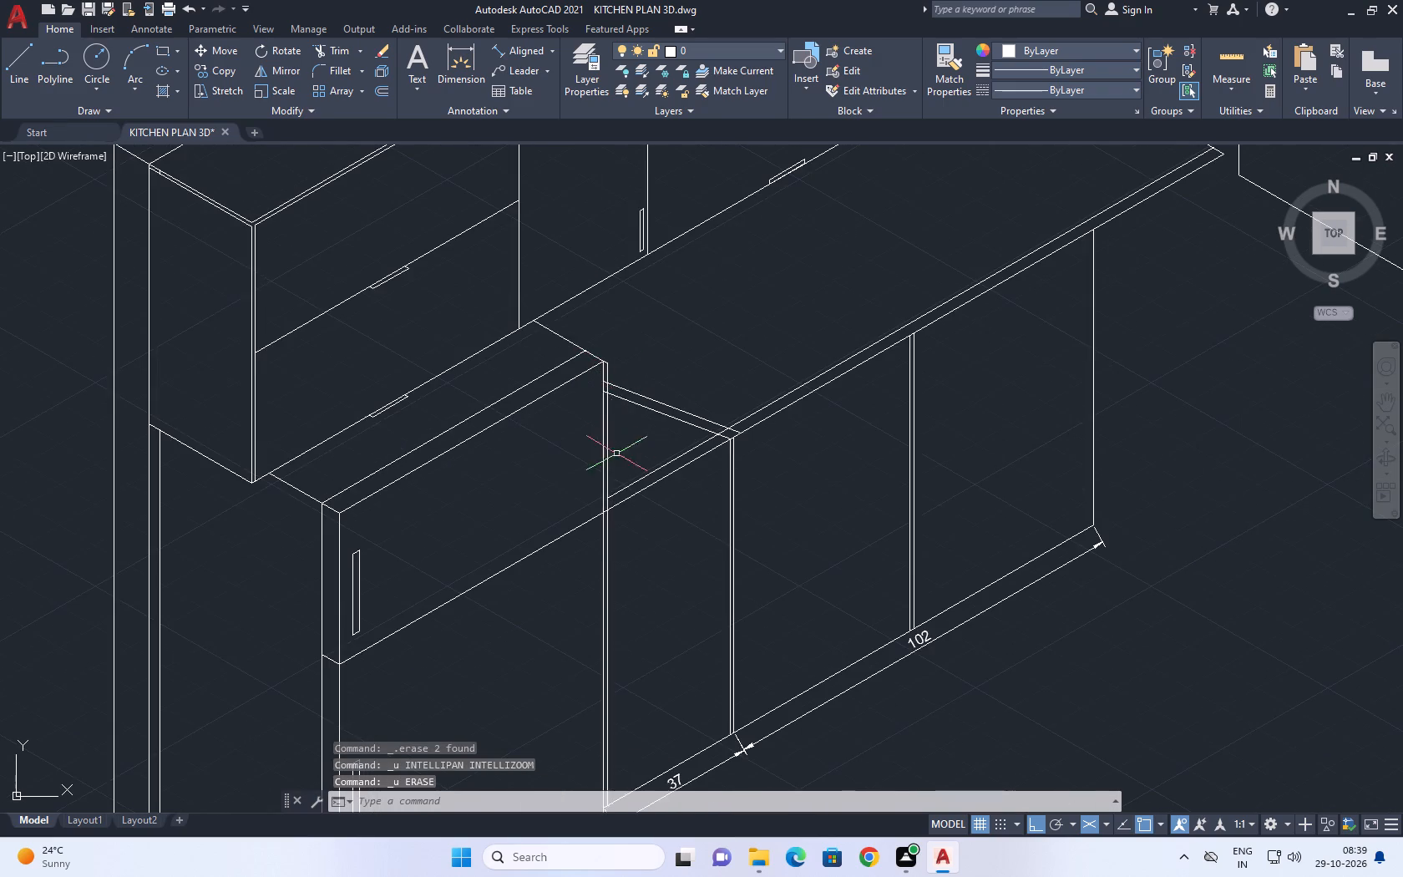
# Trim the vertical line beside the tall unit's edge between the lower slanted line and the countertop's inner front line.
pyautogui.moveTo(620, 441); pyautogui.dragTo(684, 416, button='middle')
pyautogui.write('tr')
pyautogui.press('space')
pyautogui.scroll(3, 675, 437)
pyautogui.moveTo(661, 430); pyautogui.dragTo(659, 430)
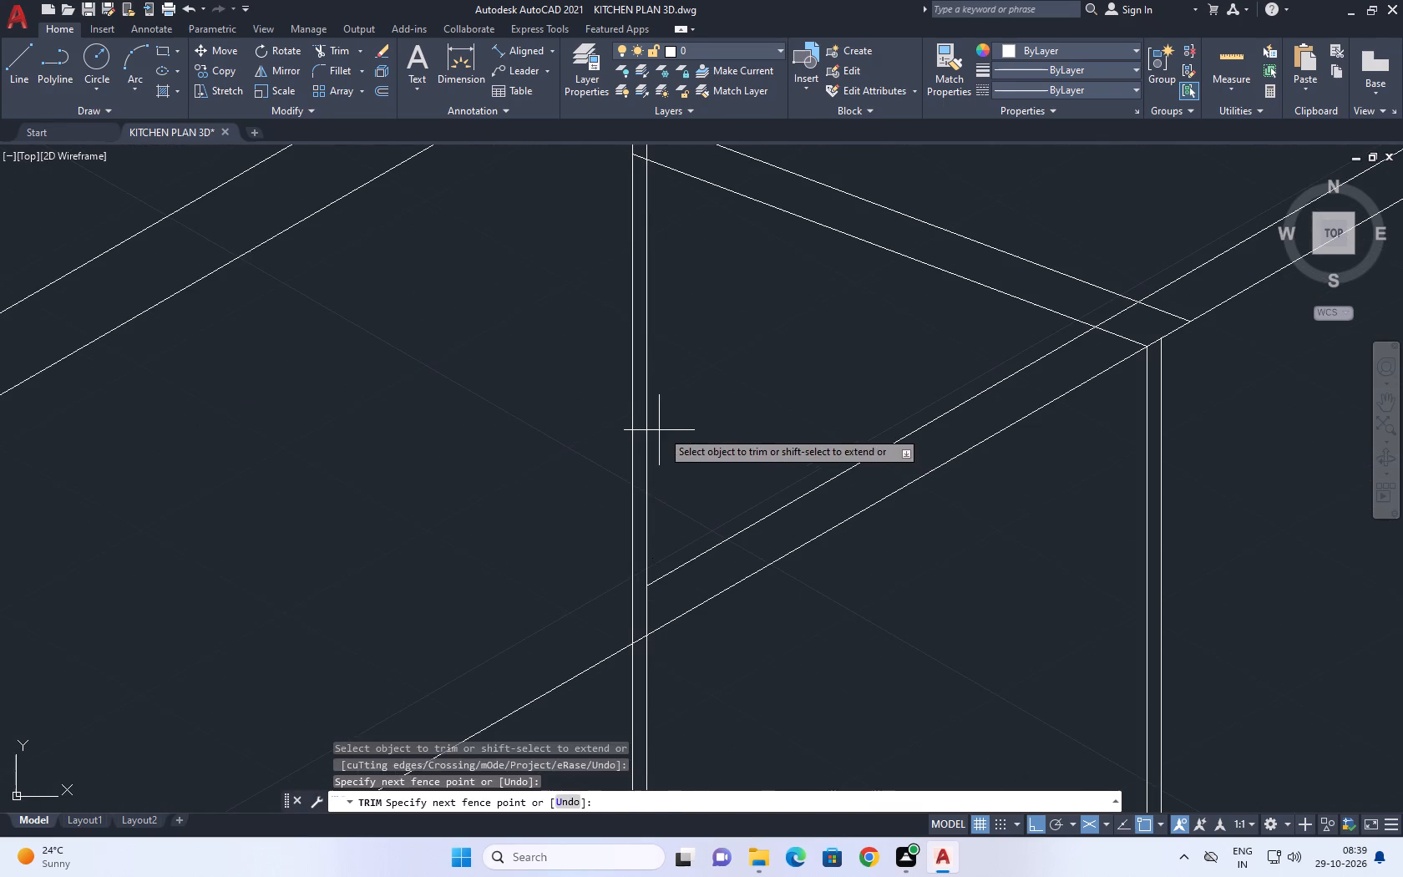
pyautogui.moveTo(659, 430); pyautogui.dragTo(656, 421)
pyautogui.click(637, 384)
# Trim the leftover vertical line and short corner line beside the tall unit's top corner, including the piece between the two slanted lines.
pyautogui.scroll(-3, 668, 391)
pyautogui.scroll(2, 672, 321)
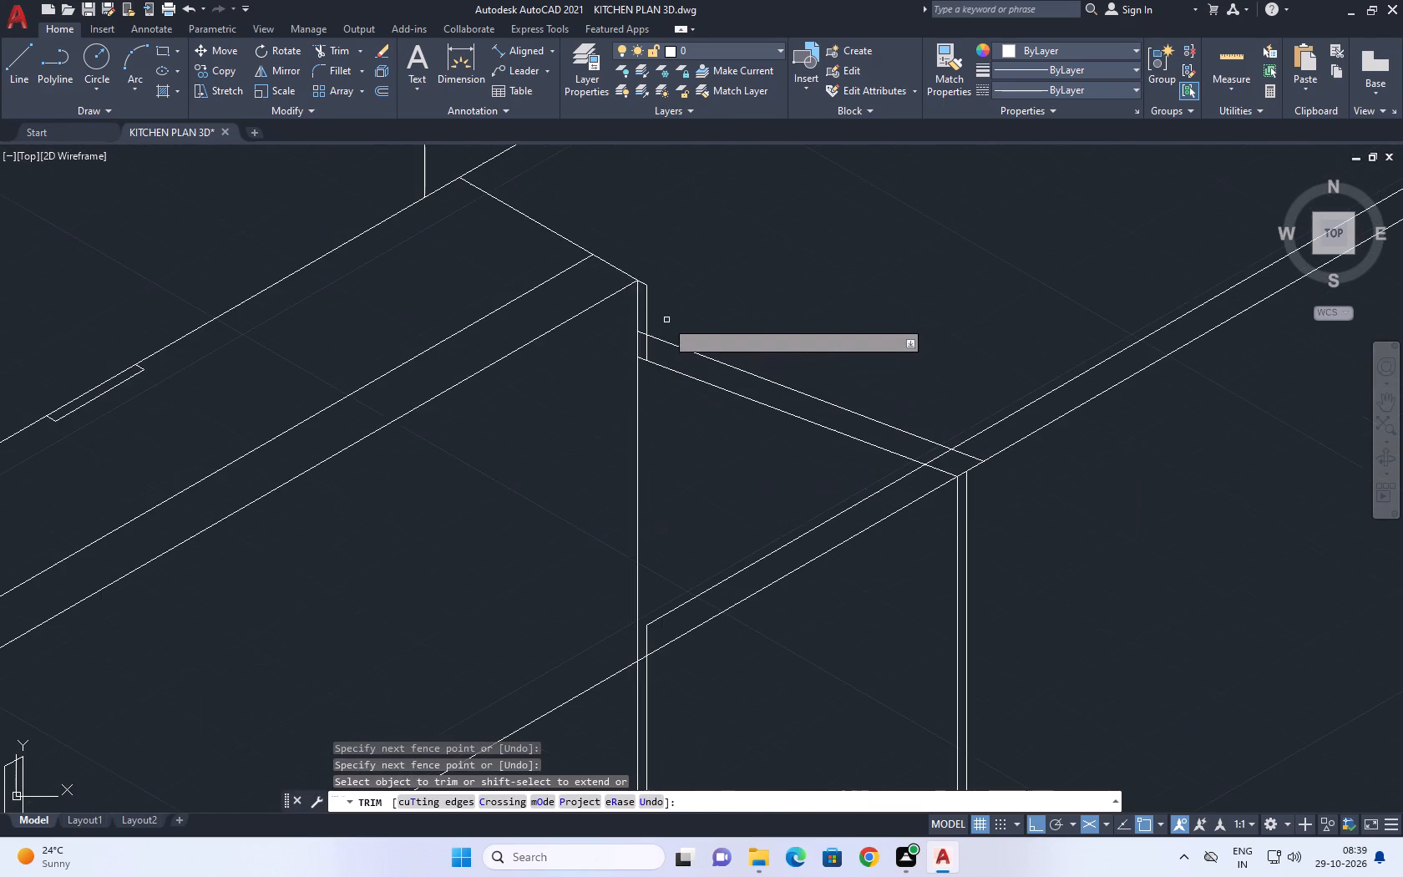
pyautogui.click(647, 307)
pyautogui.click(643, 288)
pyautogui.click(648, 273)
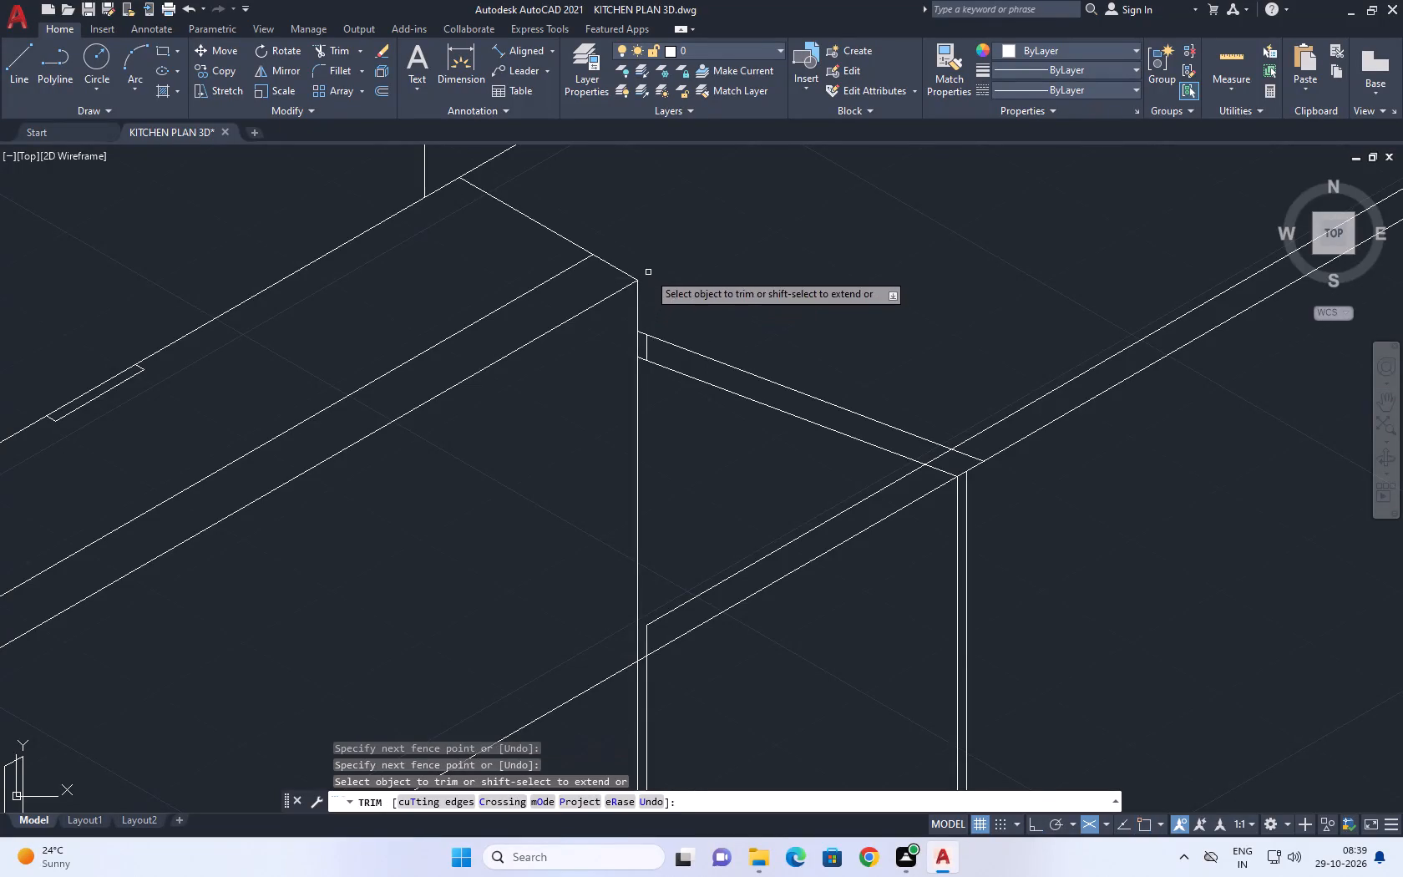
pyautogui.scroll(4, 631, 363)
pyautogui.click(675, 337)
pyautogui.click(644, 305)
pyautogui.scroll(-7, 722, 329)
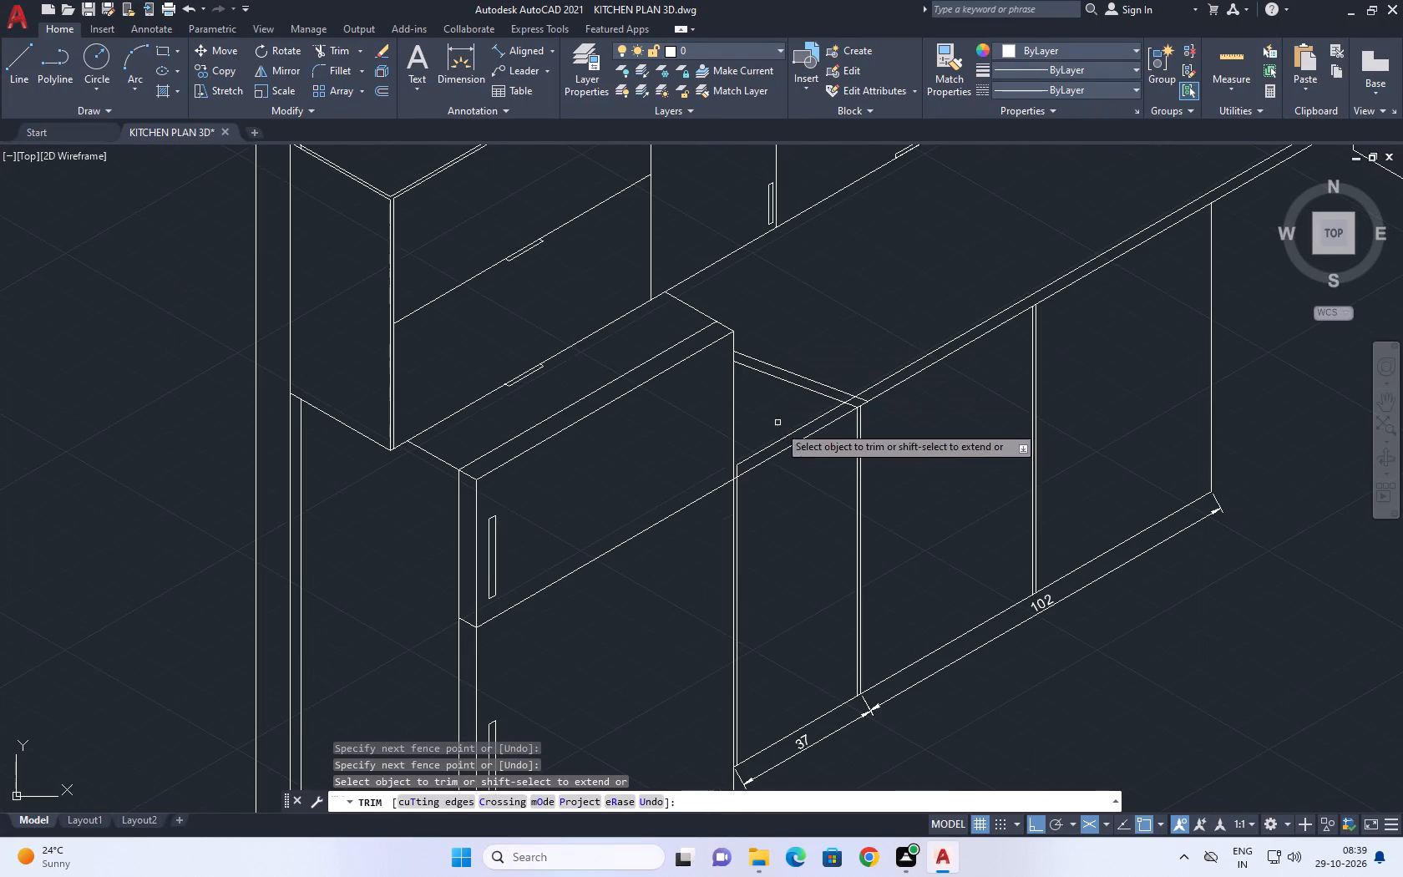
# Extend the countertop's inner front line to meet the tall unit's vertical edge.
pyautogui.scroll(2, 776, 364)
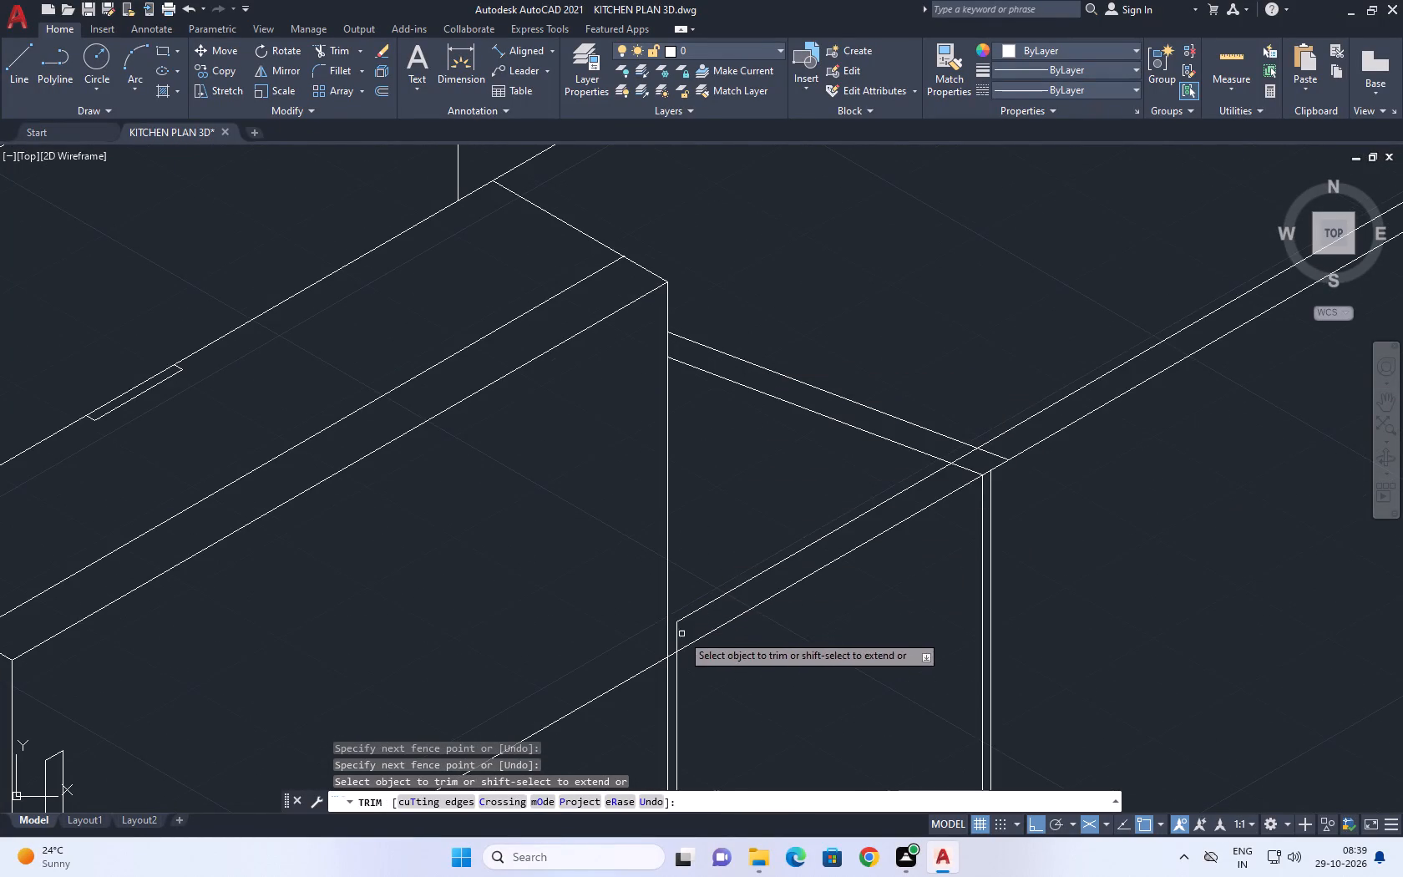
pyautogui.scroll(1, 696, 616)
pyautogui.moveTo(693, 597); pyautogui.dragTo(721, 464, button='middle')
pyautogui.press('Escape')
pyautogui.press('e')
pyautogui.press('x')
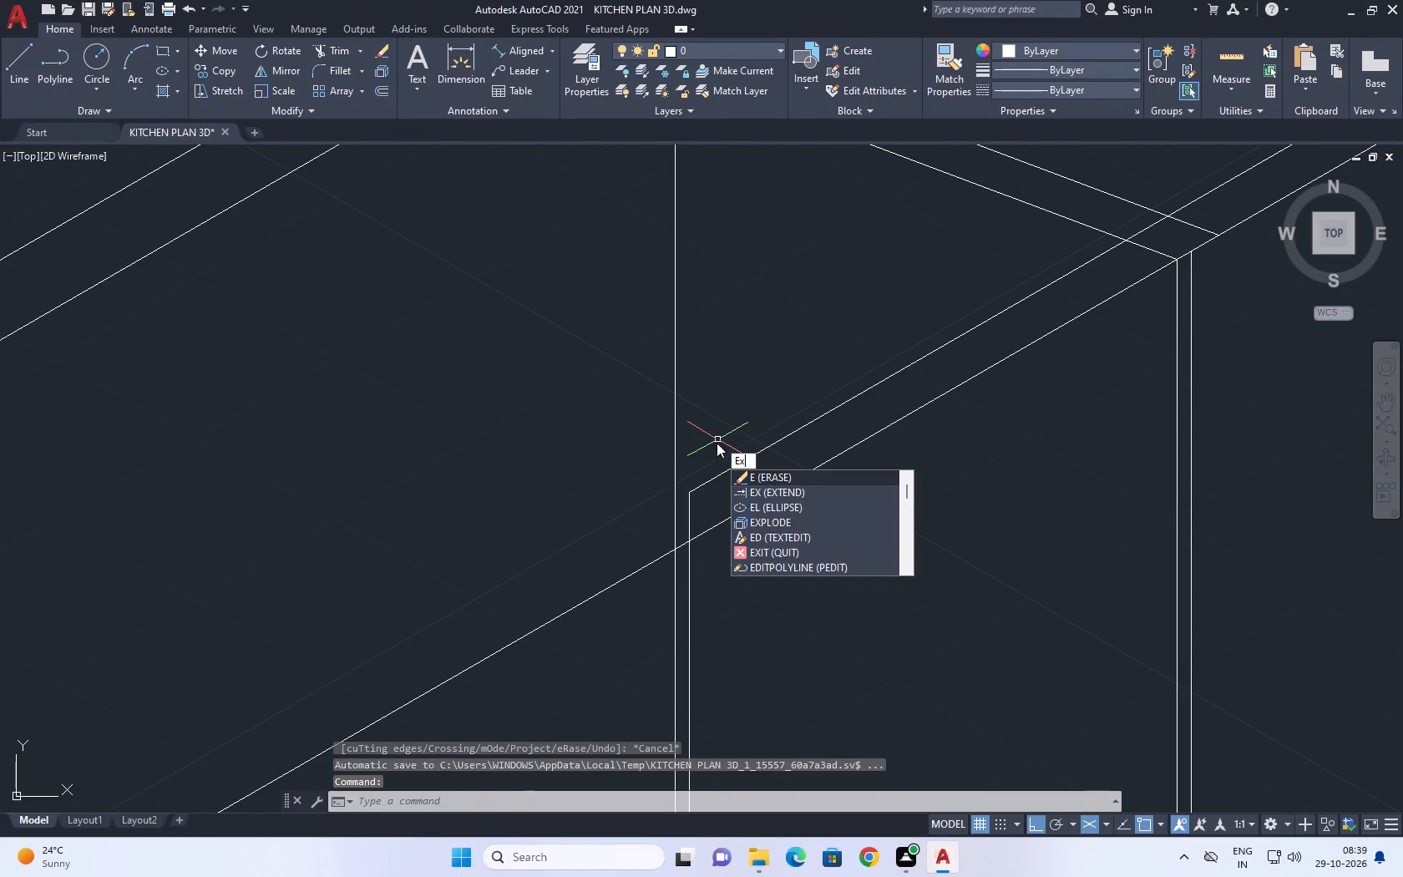
pyautogui.press('space')
pyautogui.click(721, 494)
pyautogui.click(707, 448)
pyautogui.press('Escape')
pyautogui.scroll(-3, 708, 497)
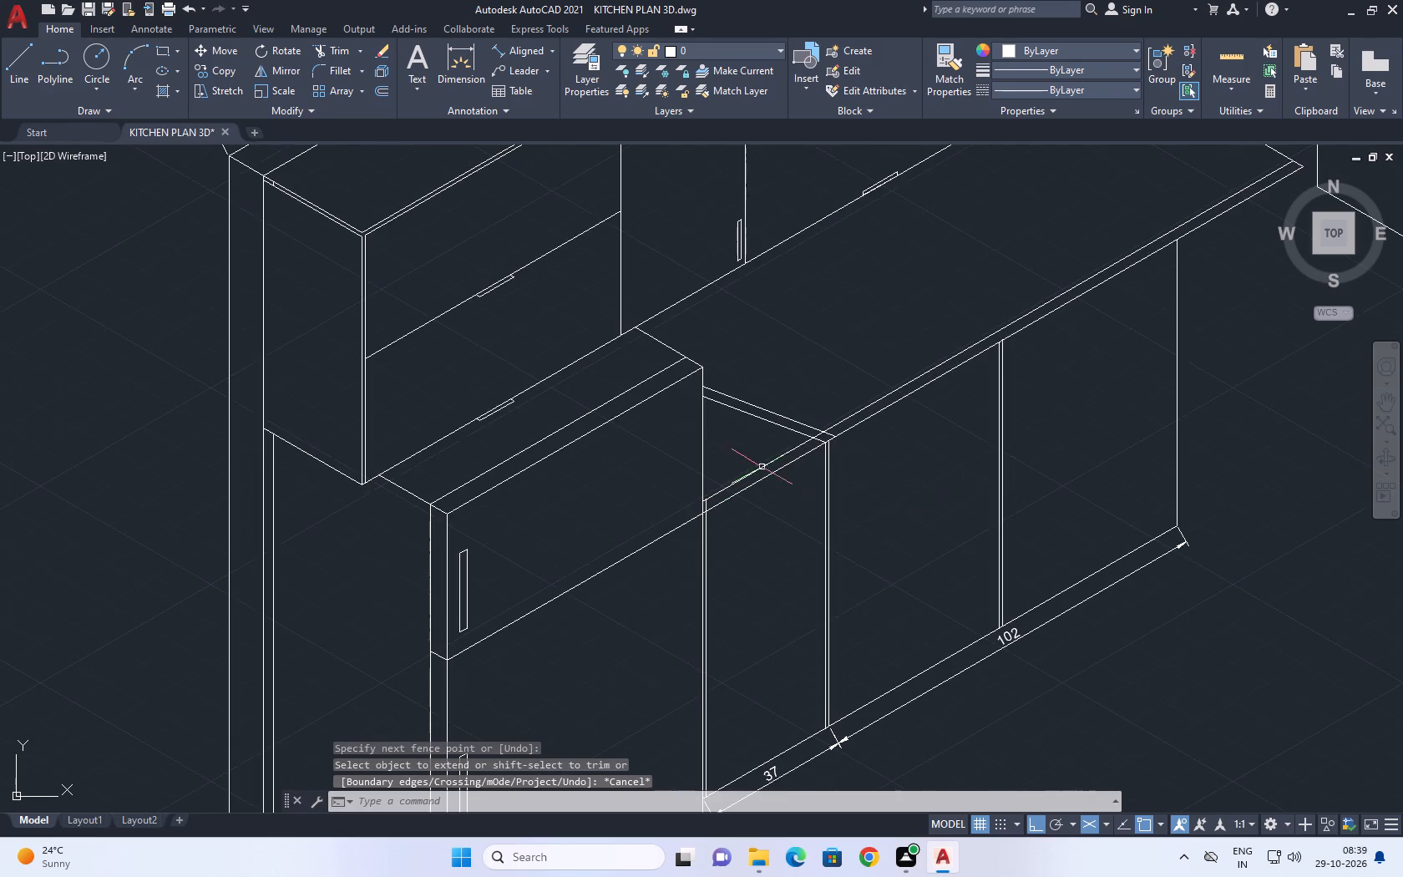
# Draw a 30° line over the countertop's inner front line, from the upper slanted line's intersection to the countertop's far end edge.
pyautogui.moveTo(736, 464); pyautogui.dragTo(598, 570, button='middle')
pyautogui.moveTo(729, 478); pyautogui.dragTo(661, 521, button='middle')
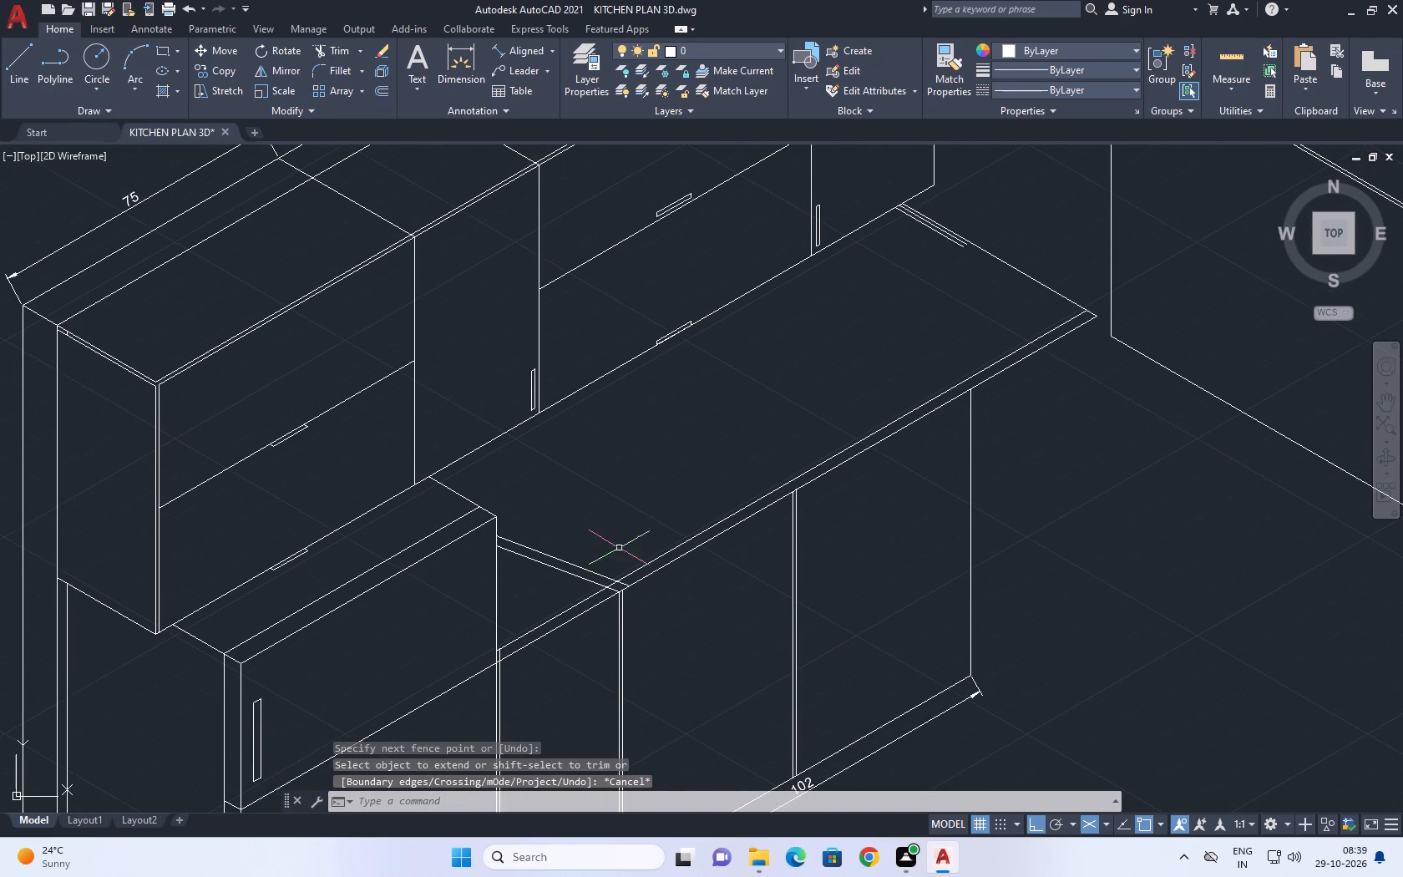
pyautogui.write('l')
pyautogui.press('space')
pyautogui.moveTo(601, 588); pyautogui.dragTo(361, 586, button='middle')
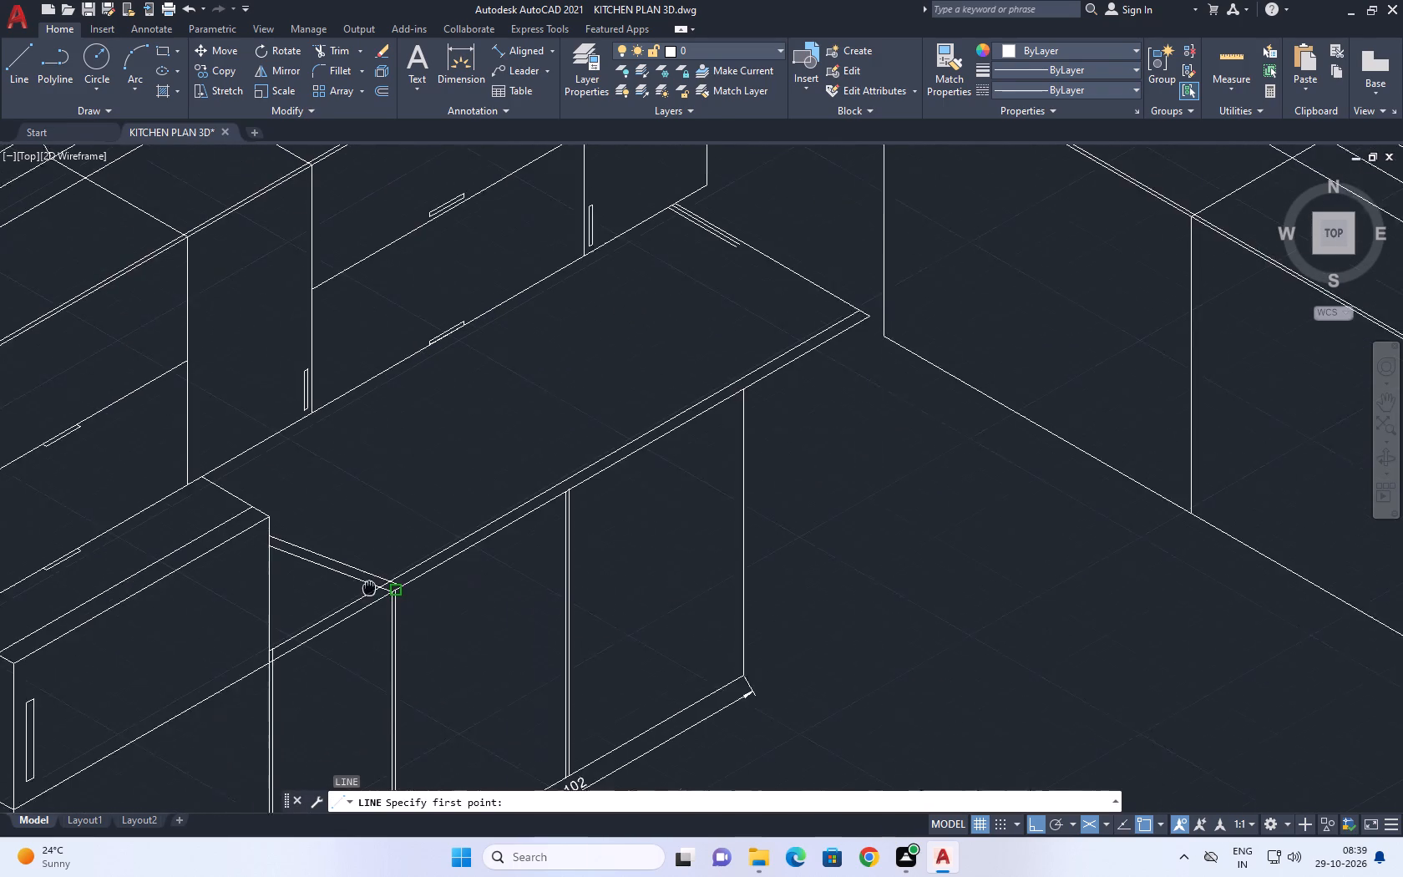
pyautogui.moveTo(361, 586); pyautogui.dragTo(339, 582, button='middle')
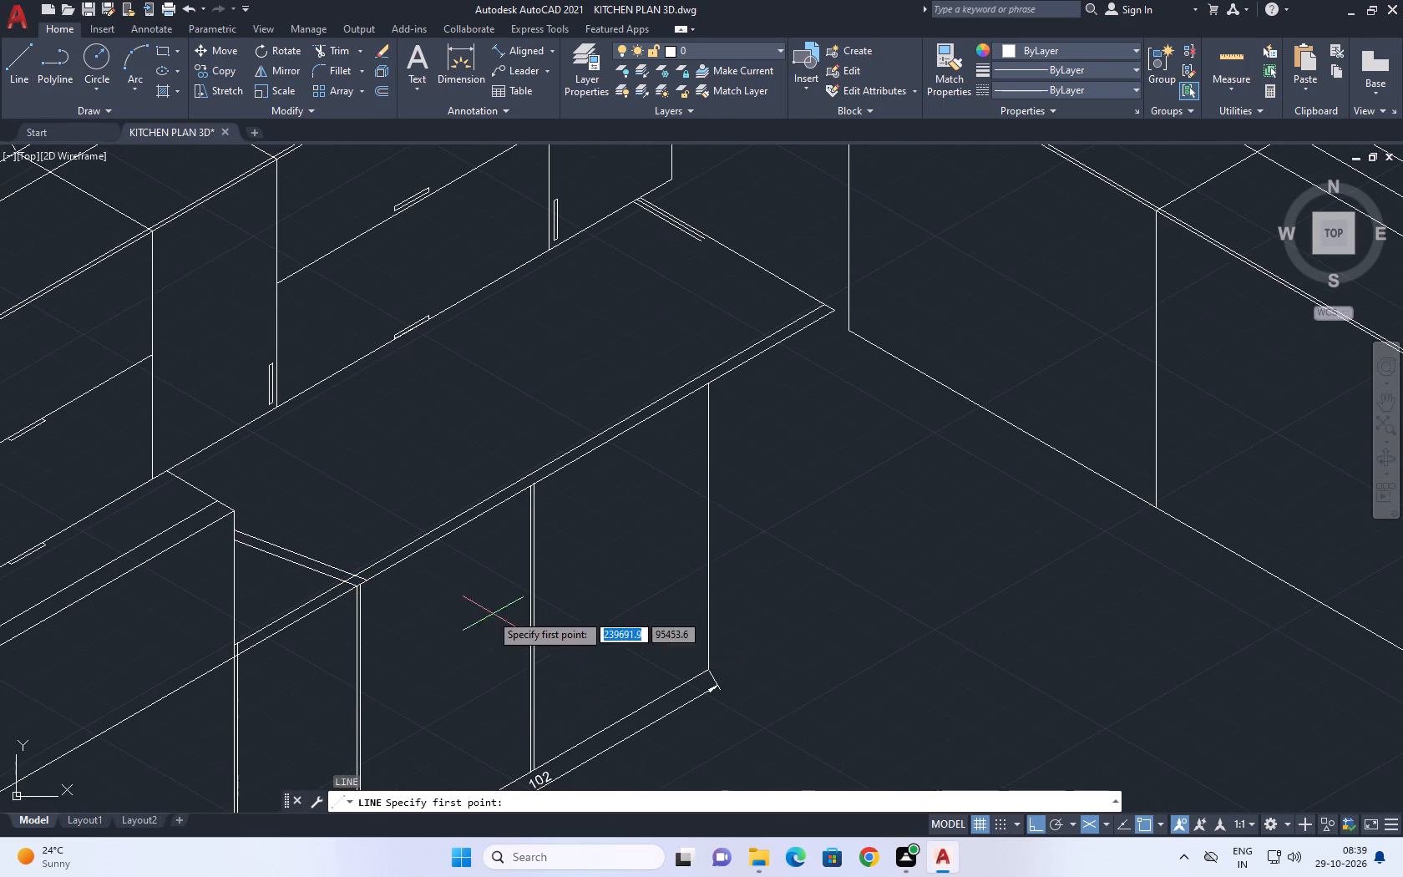
pyautogui.moveTo(275, 540); pyautogui.dragTo(449, 597, button='middle')
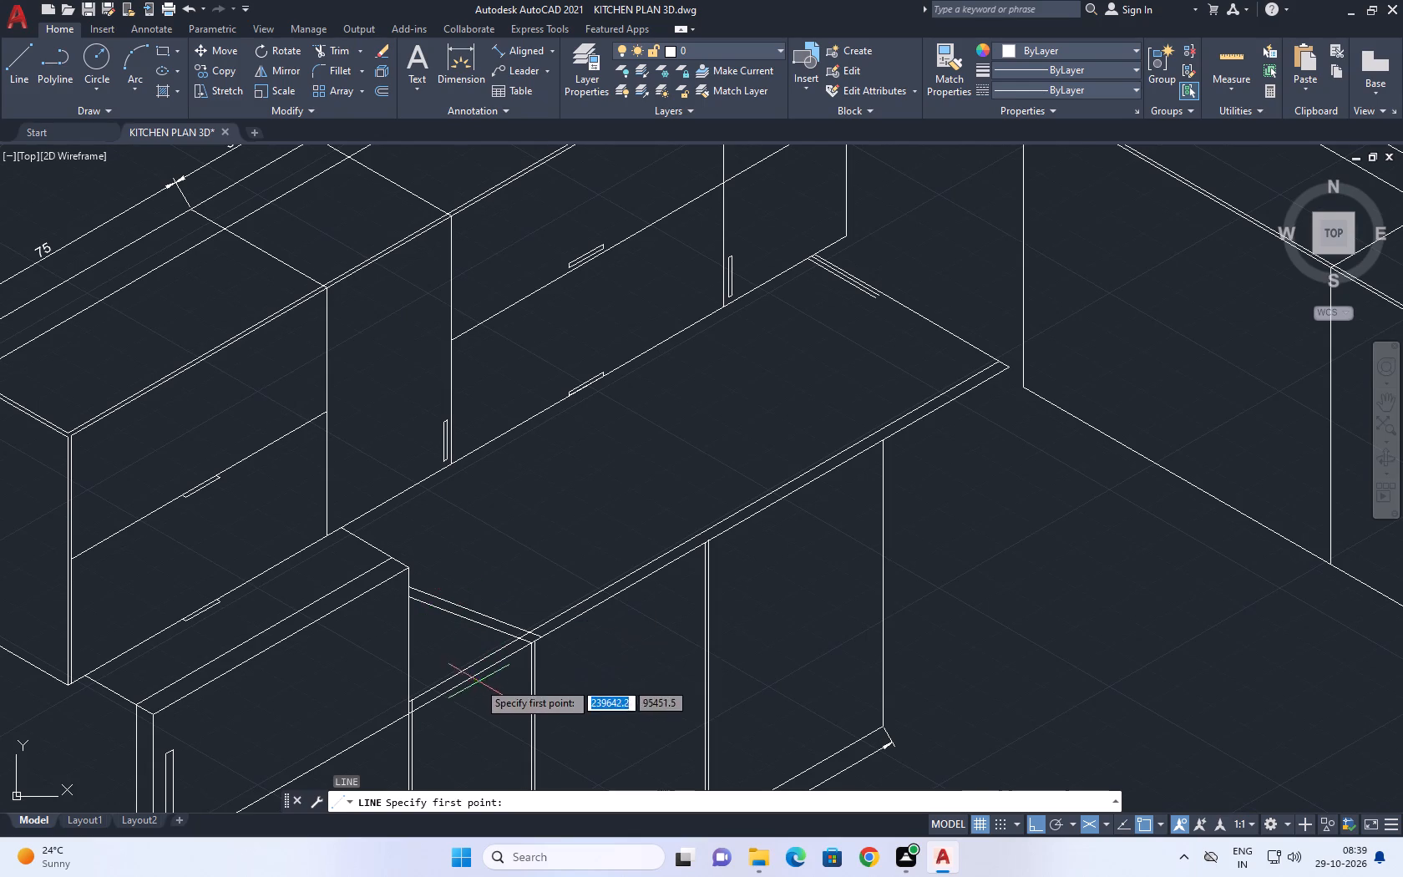
pyautogui.scroll(3, 506, 642)
pyautogui.click(590, 601)
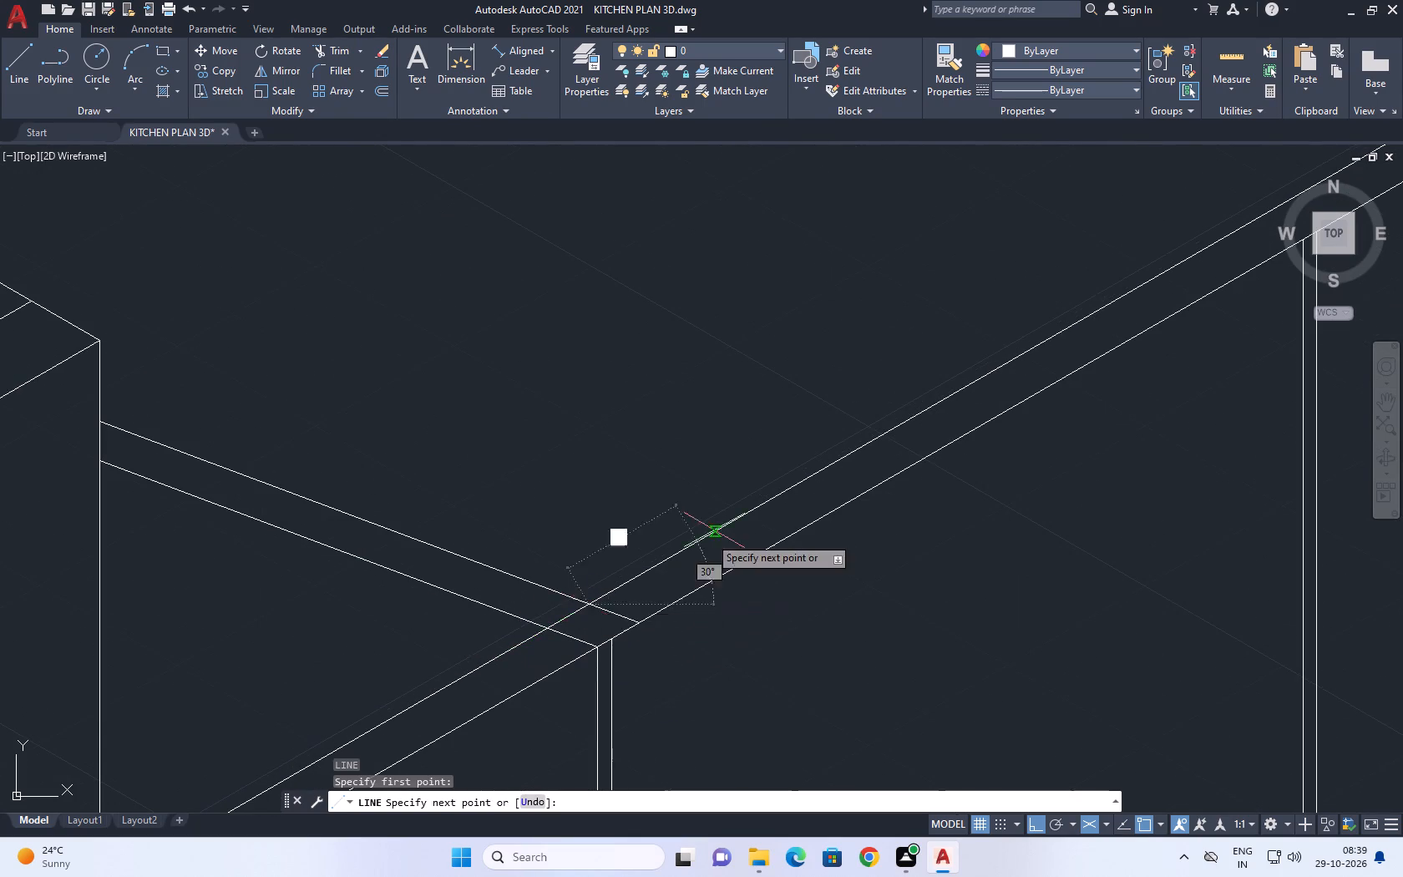
pyautogui.scroll(-3, 721, 523)
pyautogui.moveTo(732, 471); pyautogui.dragTo(426, 624, button='middle')
pyautogui.scroll(2, 819, 414)
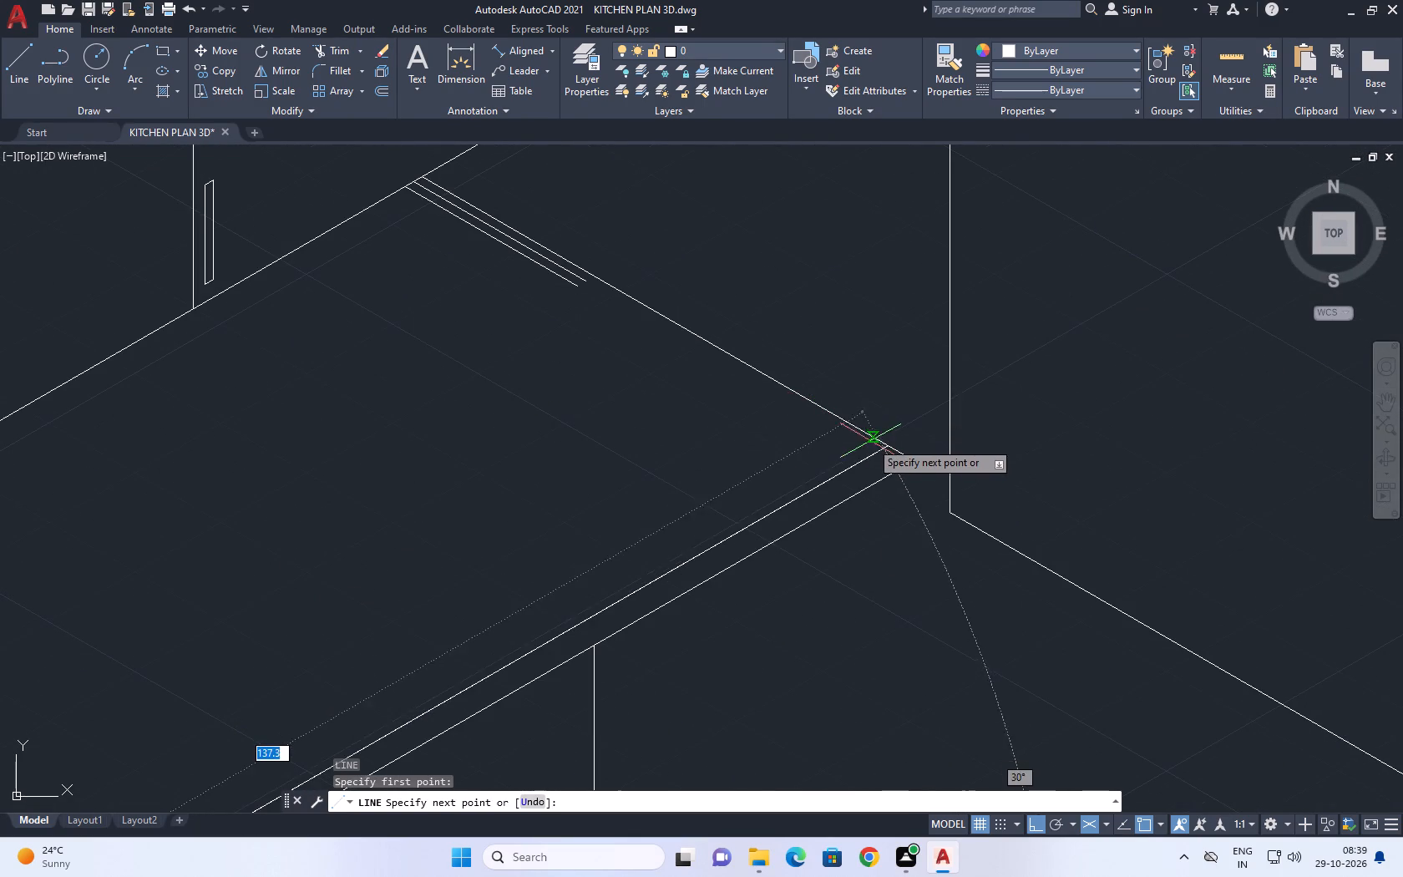
pyautogui.click(887, 447)
pyautogui.rightClick(907, 391)
pyautogui.click(989, 423)
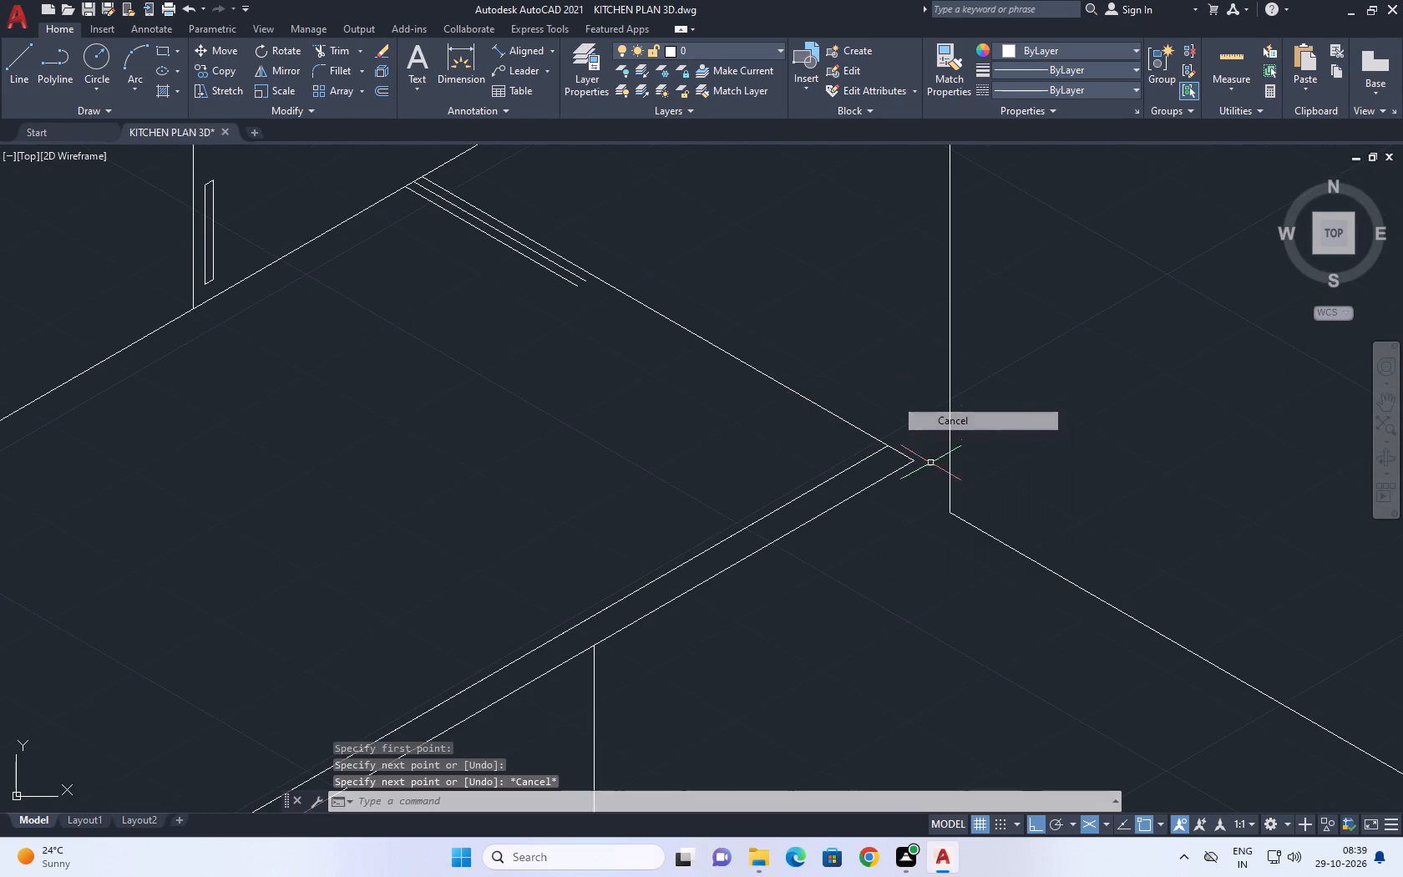
# Divide the new line along the countertop's inner front edge into 3 segments.
pyautogui.click(848, 469)
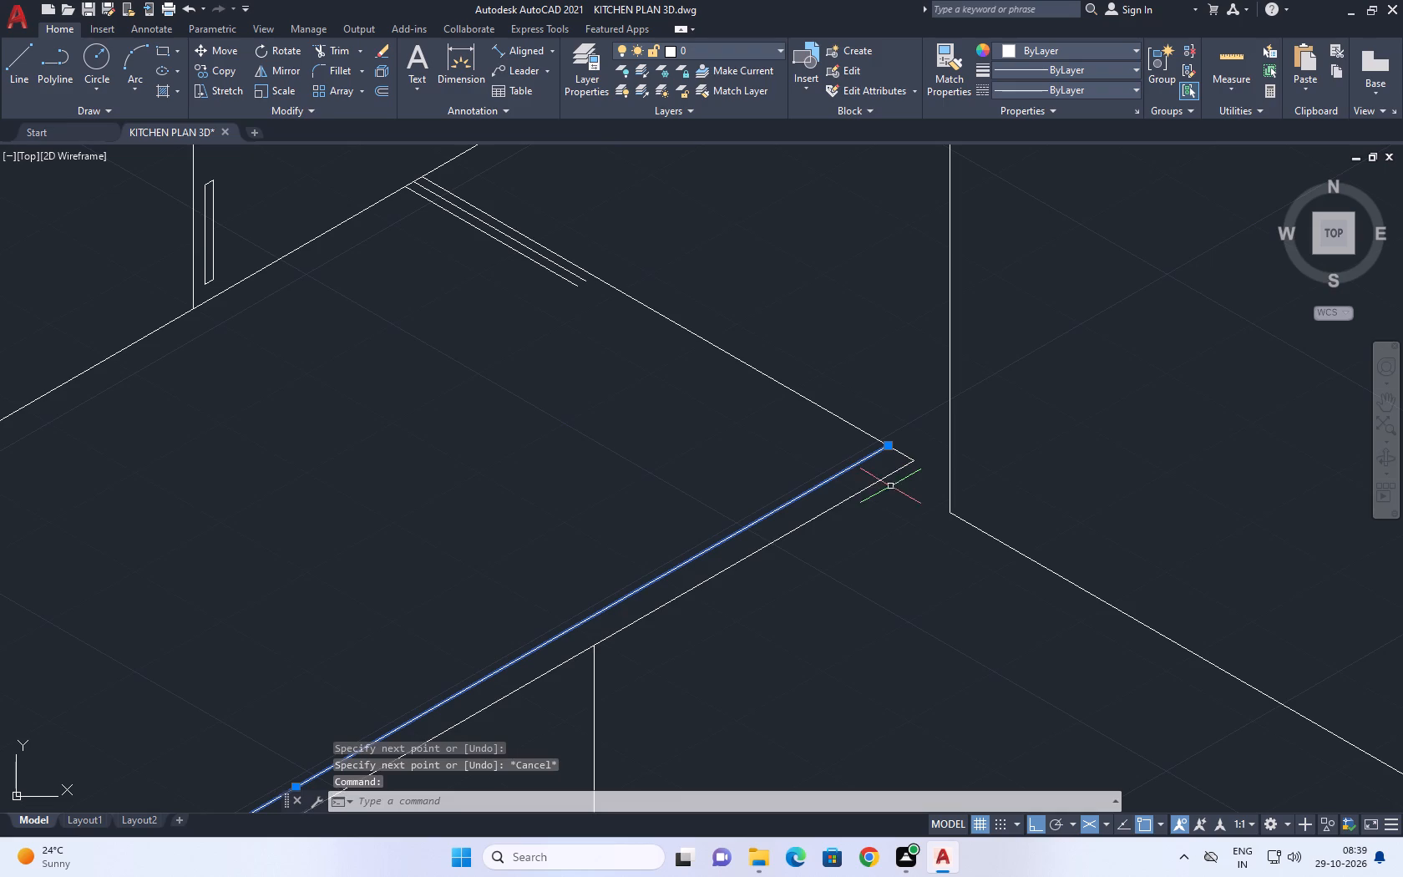
pyautogui.press('d')
pyautogui.press('i')
pyautogui.write('v')
pyautogui.press('space')
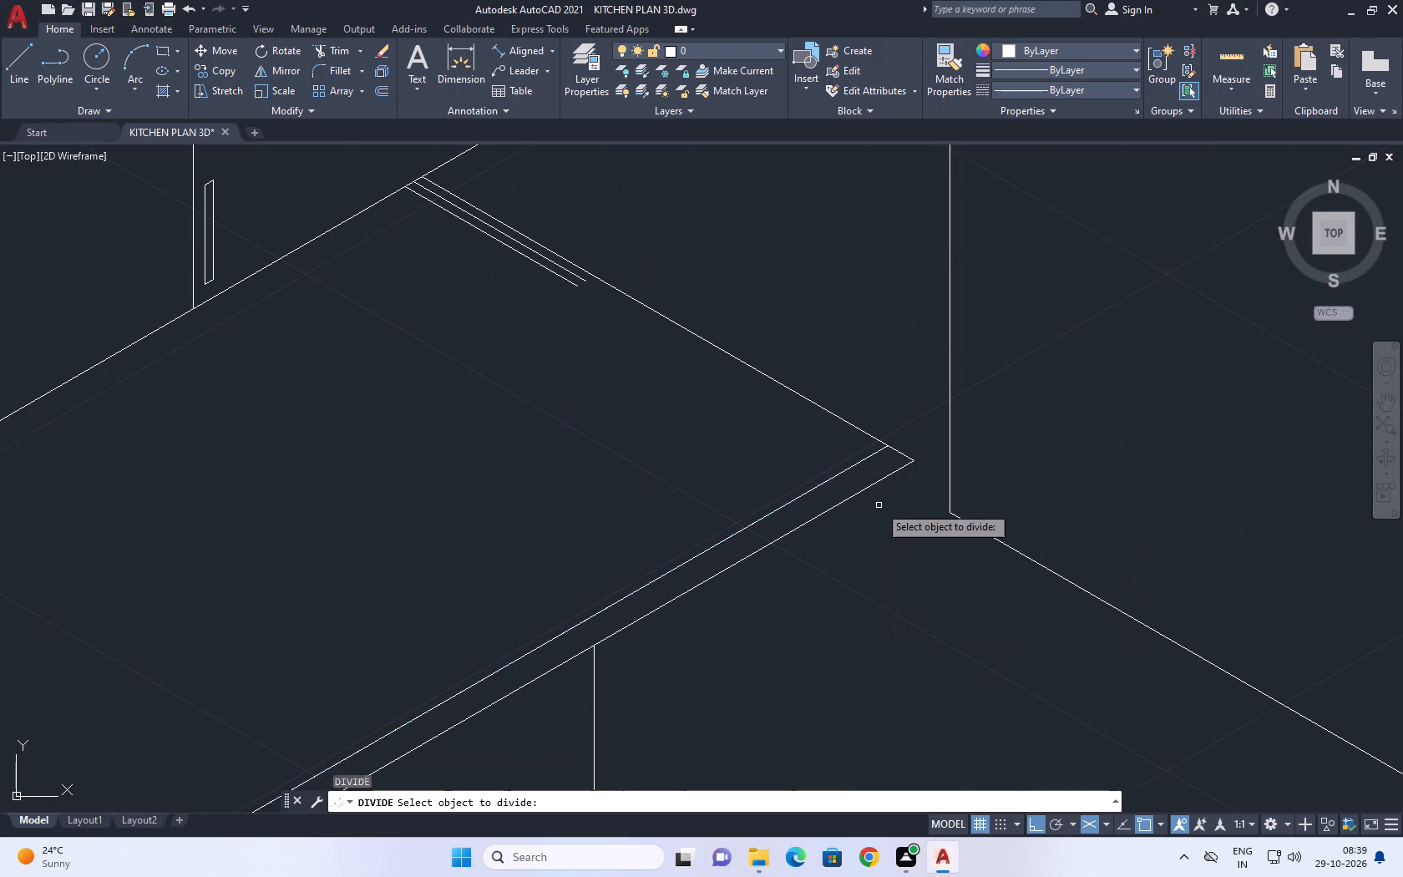
pyautogui.click(790, 506)
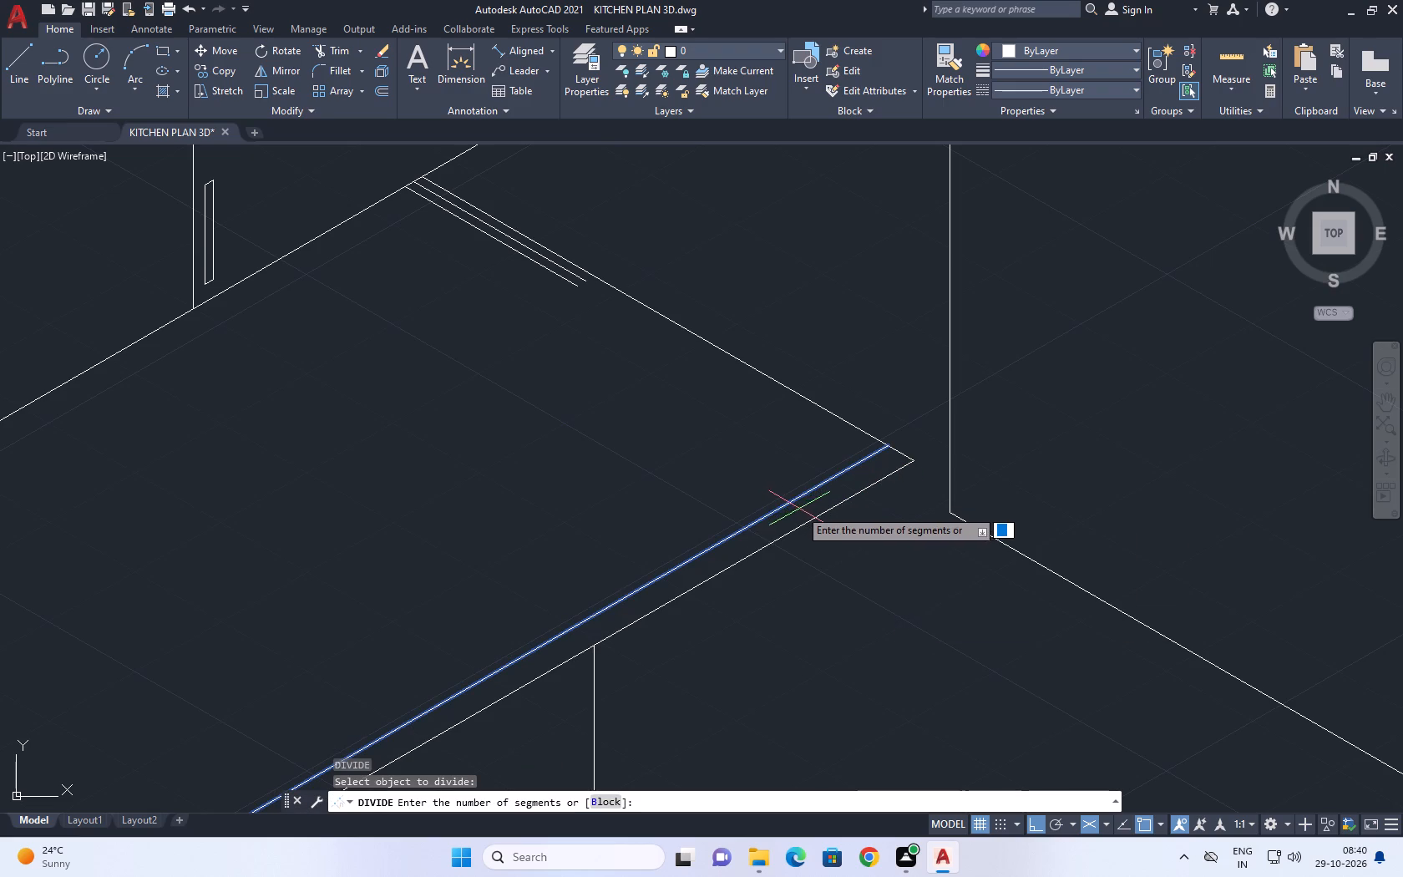
pyautogui.write('3')
pyautogui.press('space')
# Draw two 150° lines from the division points across the countertop to just beyond its back line.
pyautogui.press('l')
pyautogui.press('space')
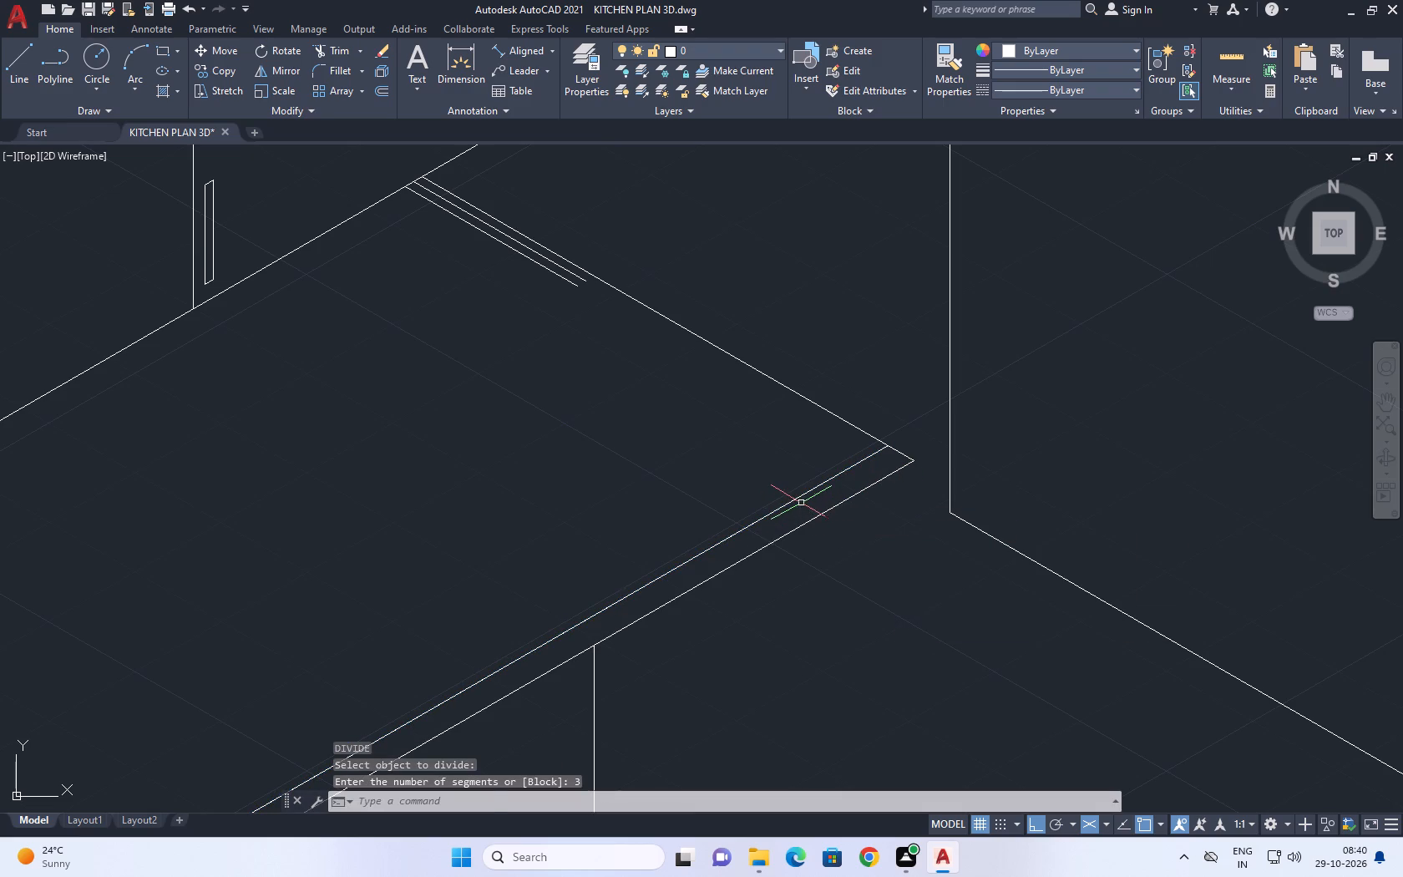
pyautogui.scroll(-3, 791, 503)
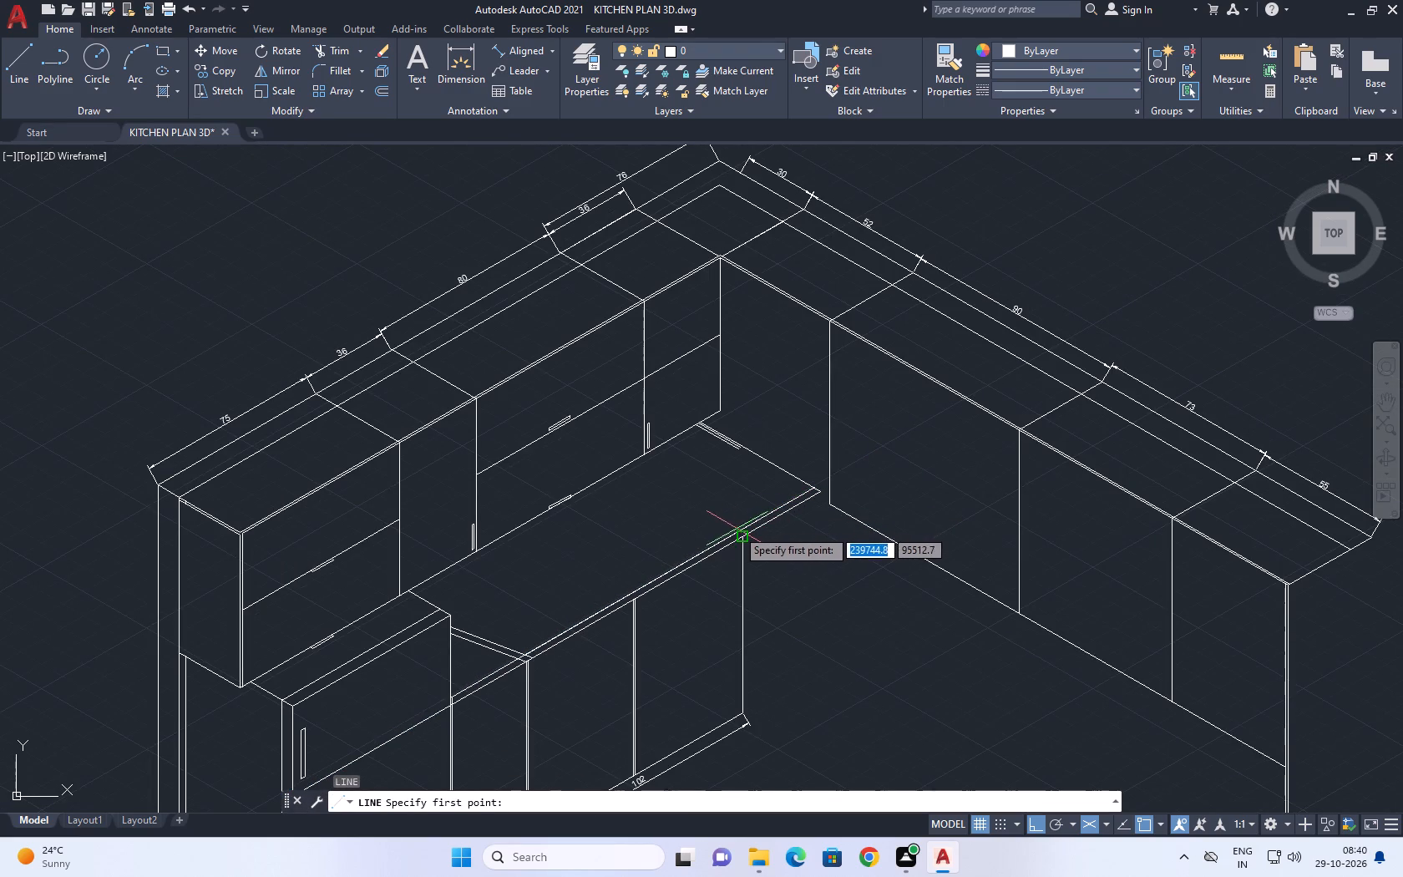
pyautogui.click(721, 540)
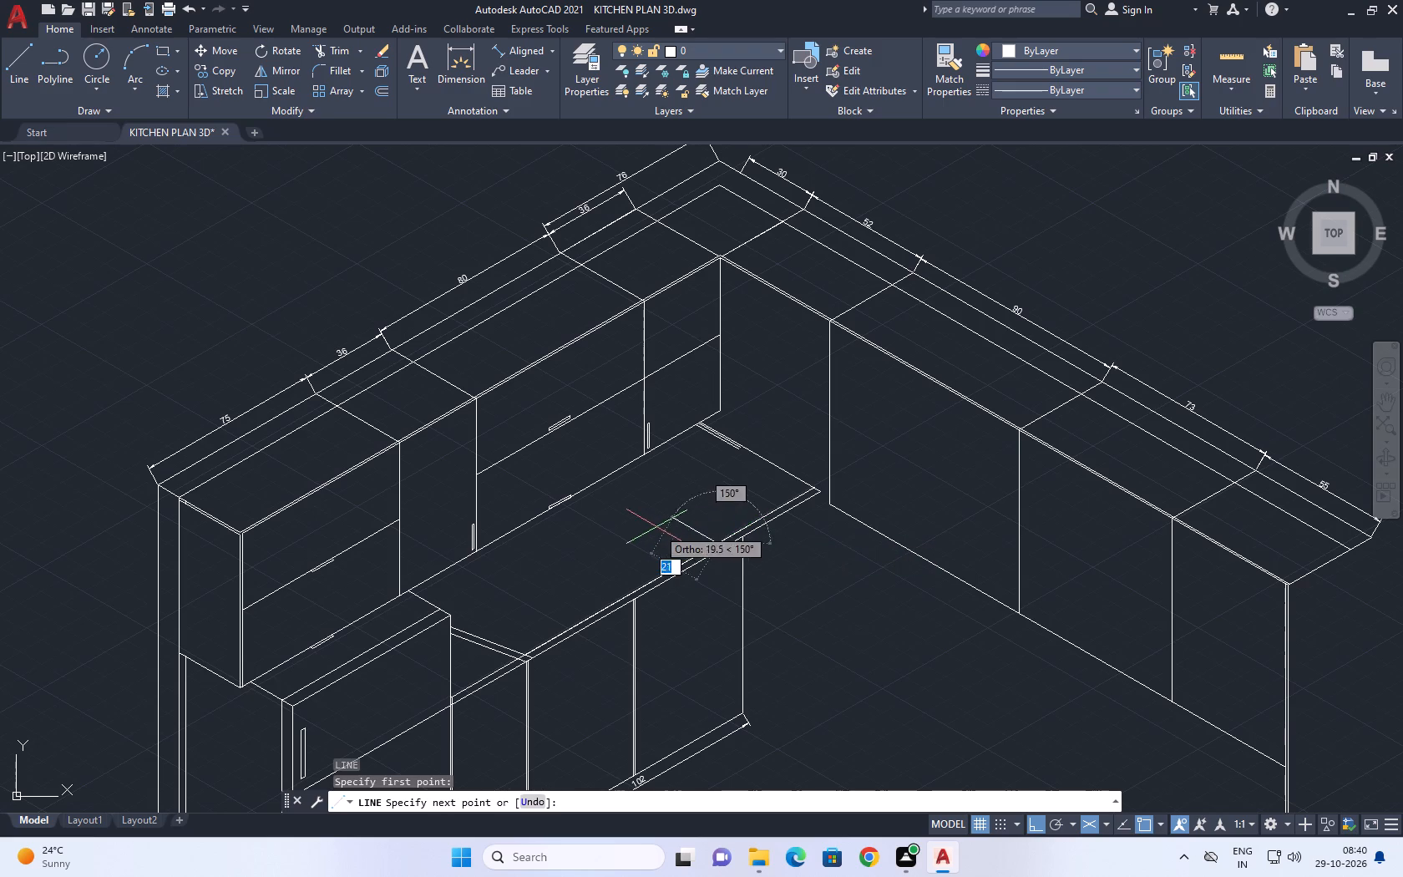
pyautogui.scroll(1, 620, 503)
pyautogui.click(585, 453)
pyautogui.press('space')
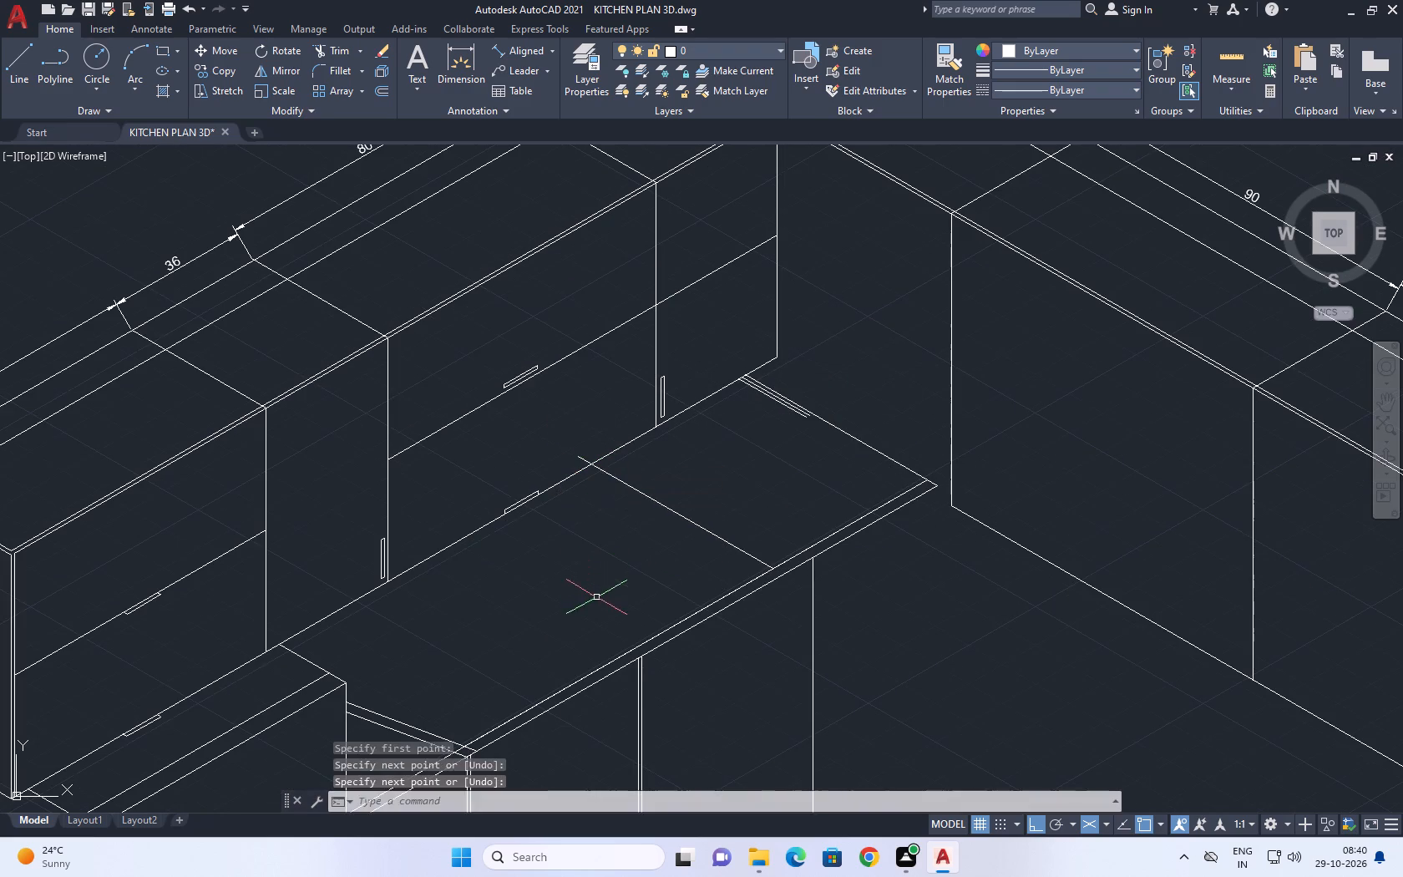
pyautogui.press('space')
pyautogui.click(617, 656)
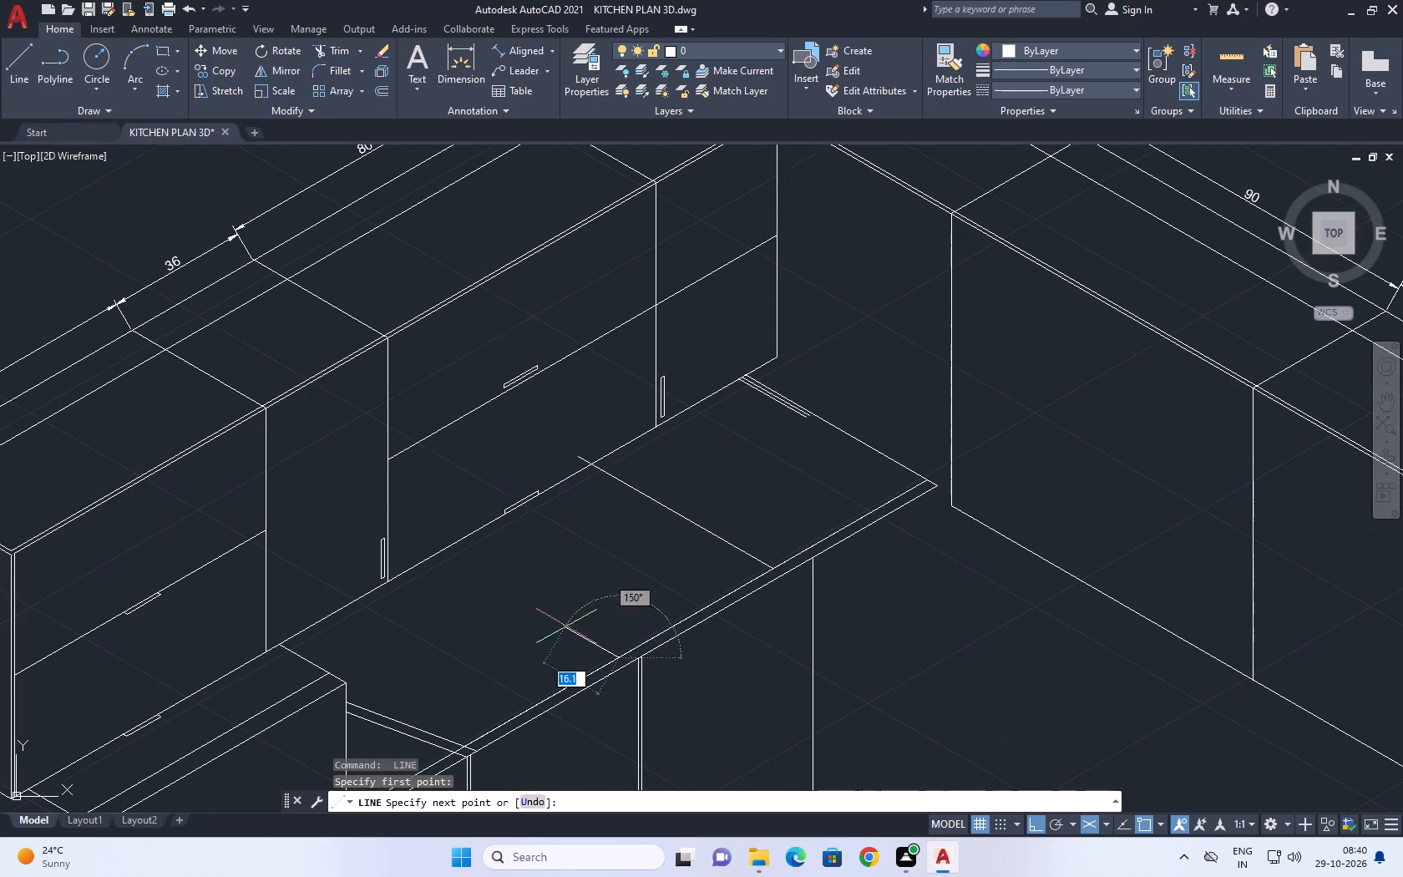
pyautogui.click(438, 532)
pyautogui.press('space')
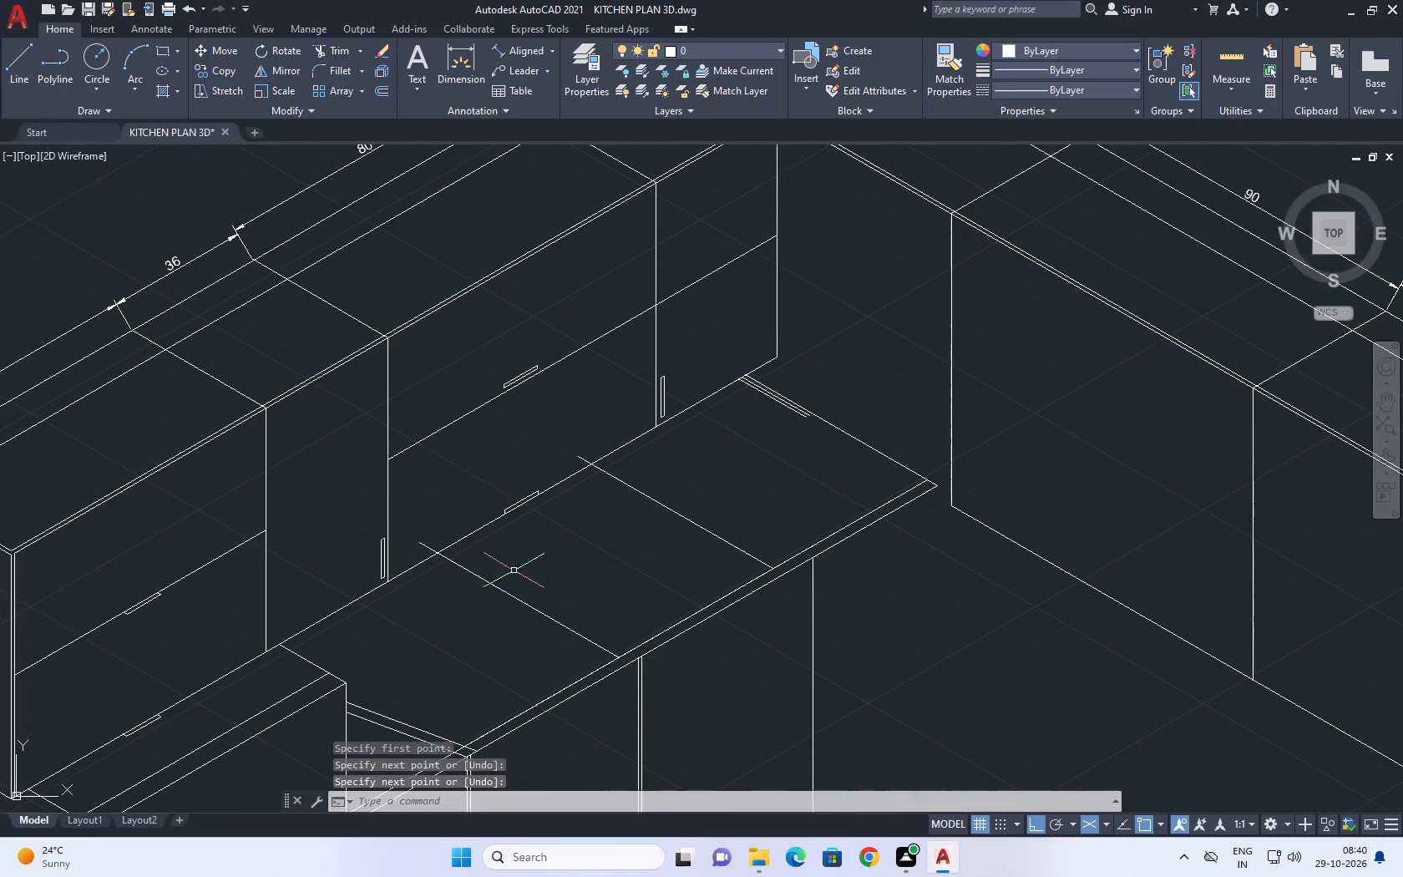
# Copy the countertop dividing line nearer the tall unit 3 units to each side.
pyautogui.scroll(-1, 655, 578)
pyautogui.moveTo(541, 648); pyautogui.dragTo(587, 527, button='middle')
pyautogui.scroll(1, 631, 480)
pyautogui.click(636, 480)
pyautogui.write('co')
pyautogui.press('space')
pyautogui.click(583, 504)
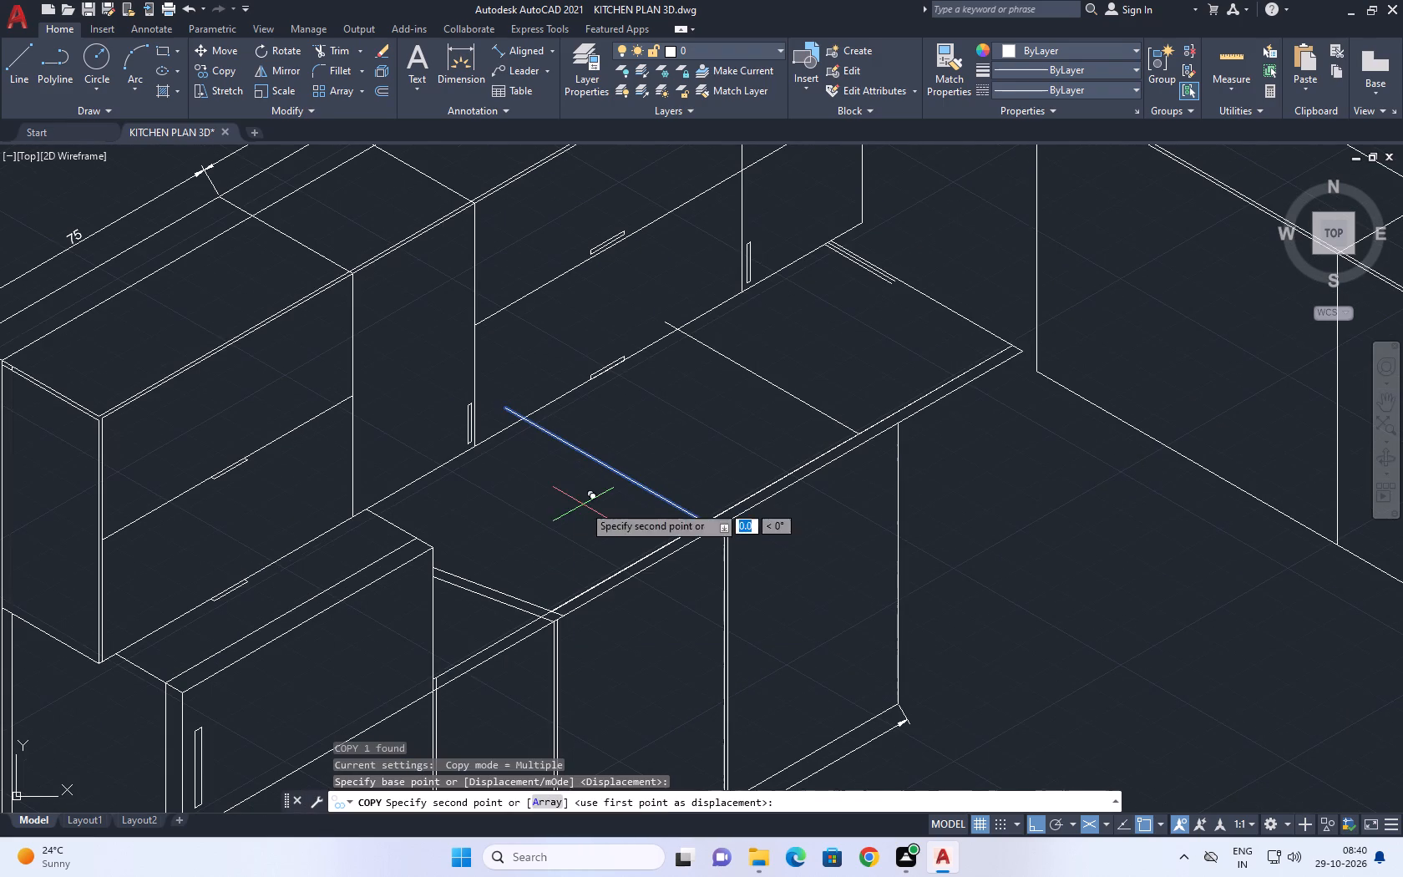
pyautogui.write('3')
pyautogui.press('space')
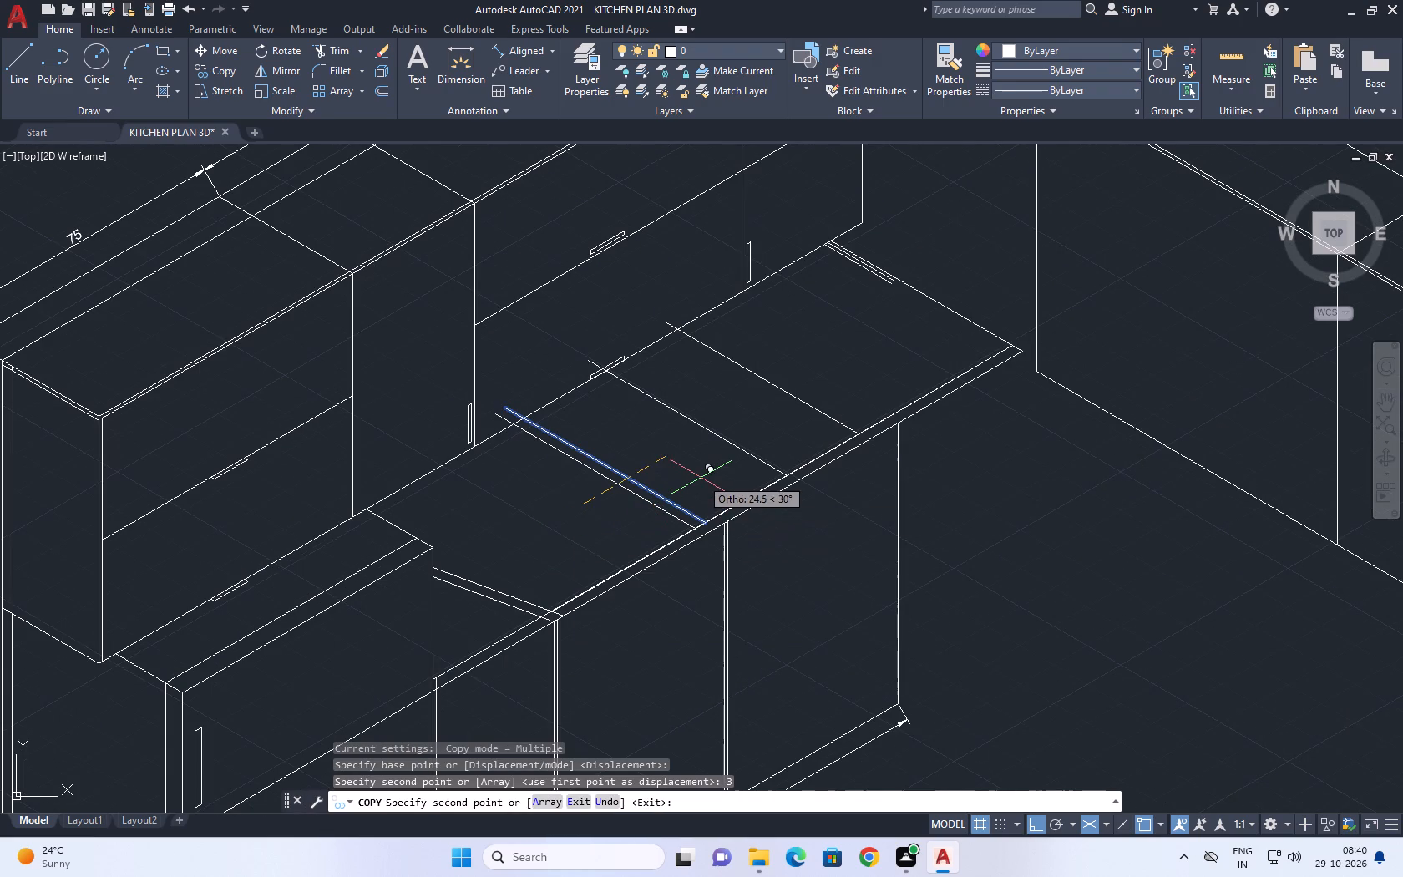
pyautogui.write('3')
pyautogui.press('space')
pyautogui.press('space')
# Copy the countertop dividing line farther from the tall unit 3 units to each side.
pyautogui.click(769, 404)
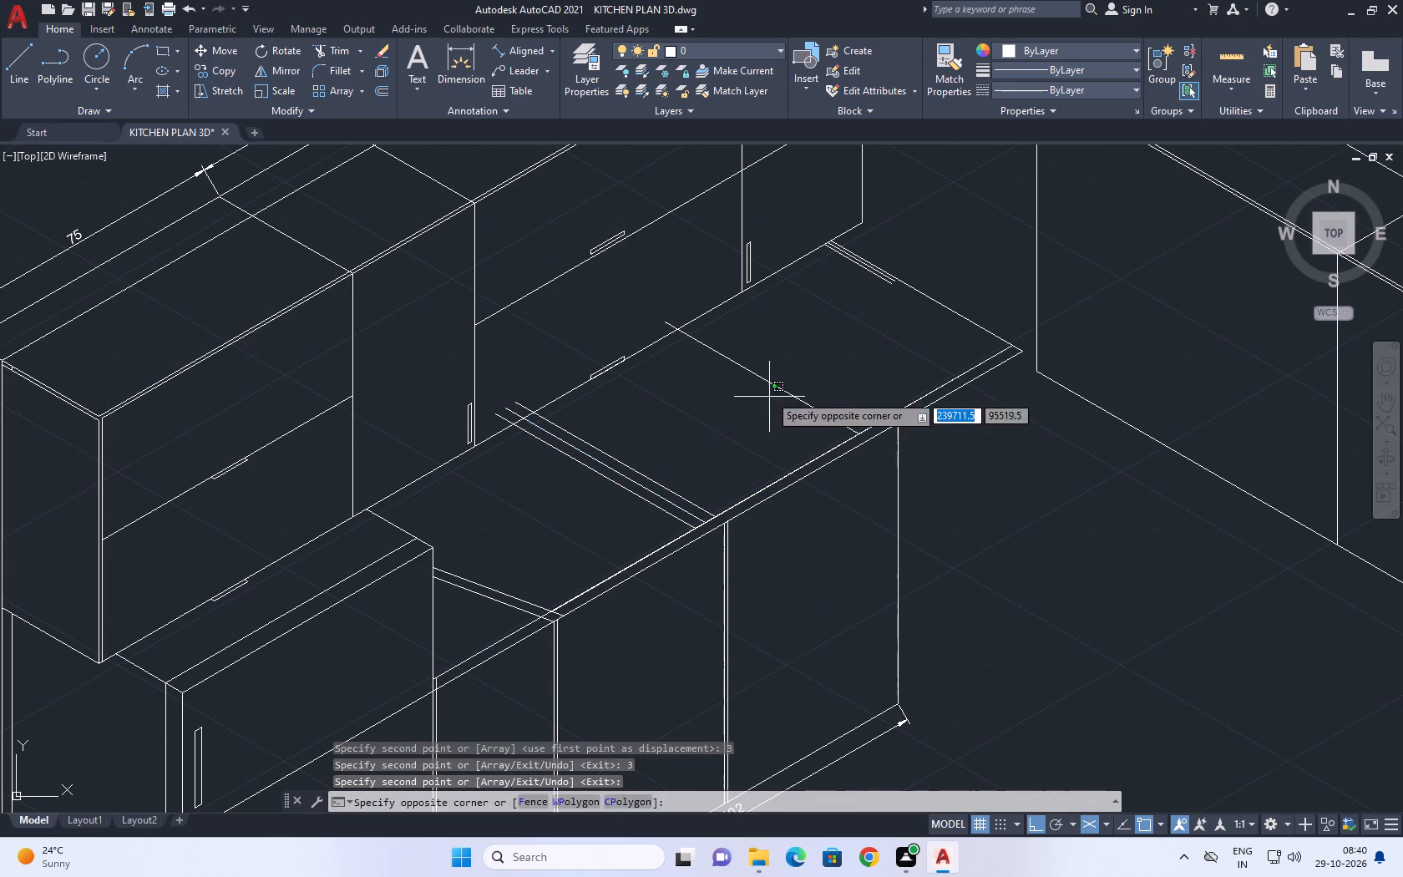
pyautogui.moveTo(769, 369); pyautogui.dragTo(769, 354)
pyautogui.scroll(1, 772, 351)
pyautogui.press('c')
pyautogui.press('o')
pyautogui.press('space')
pyautogui.moveTo(758, 426); pyautogui.dragTo(785, 409)
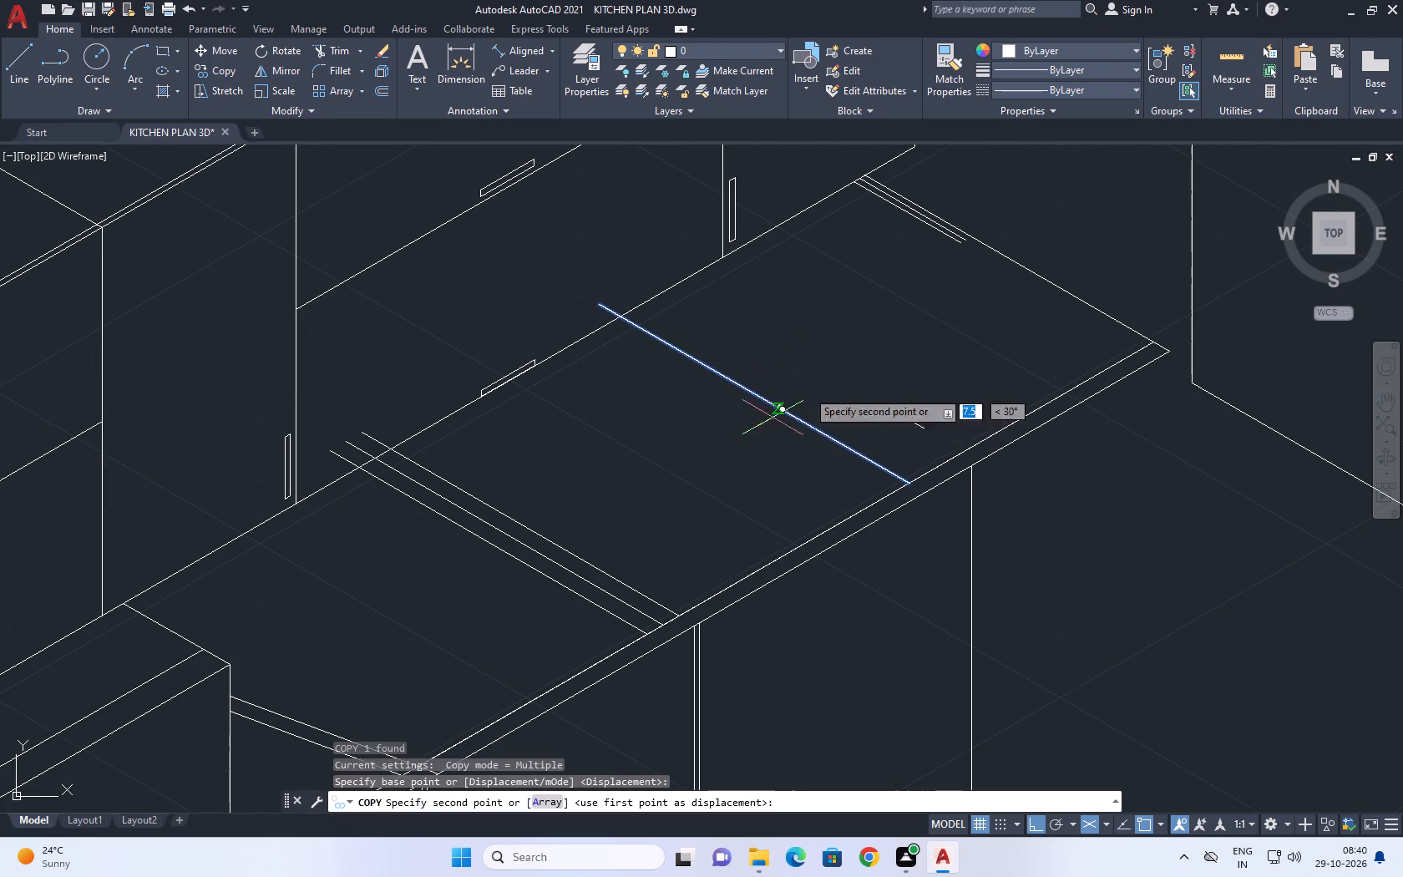
pyautogui.write('3')
pyautogui.press('space')
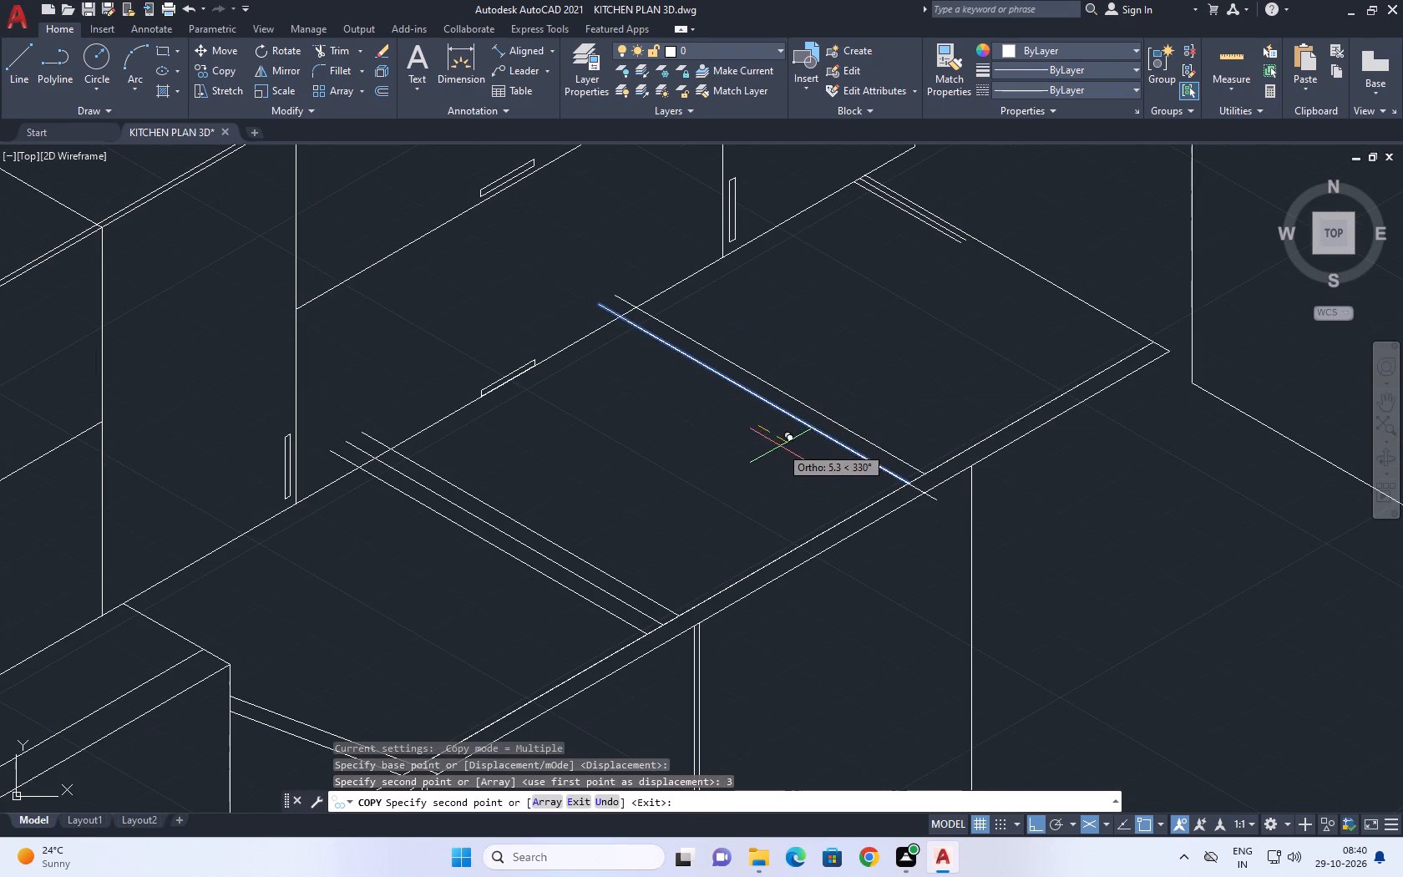
pyautogui.write('3')
pyautogui.press('space')
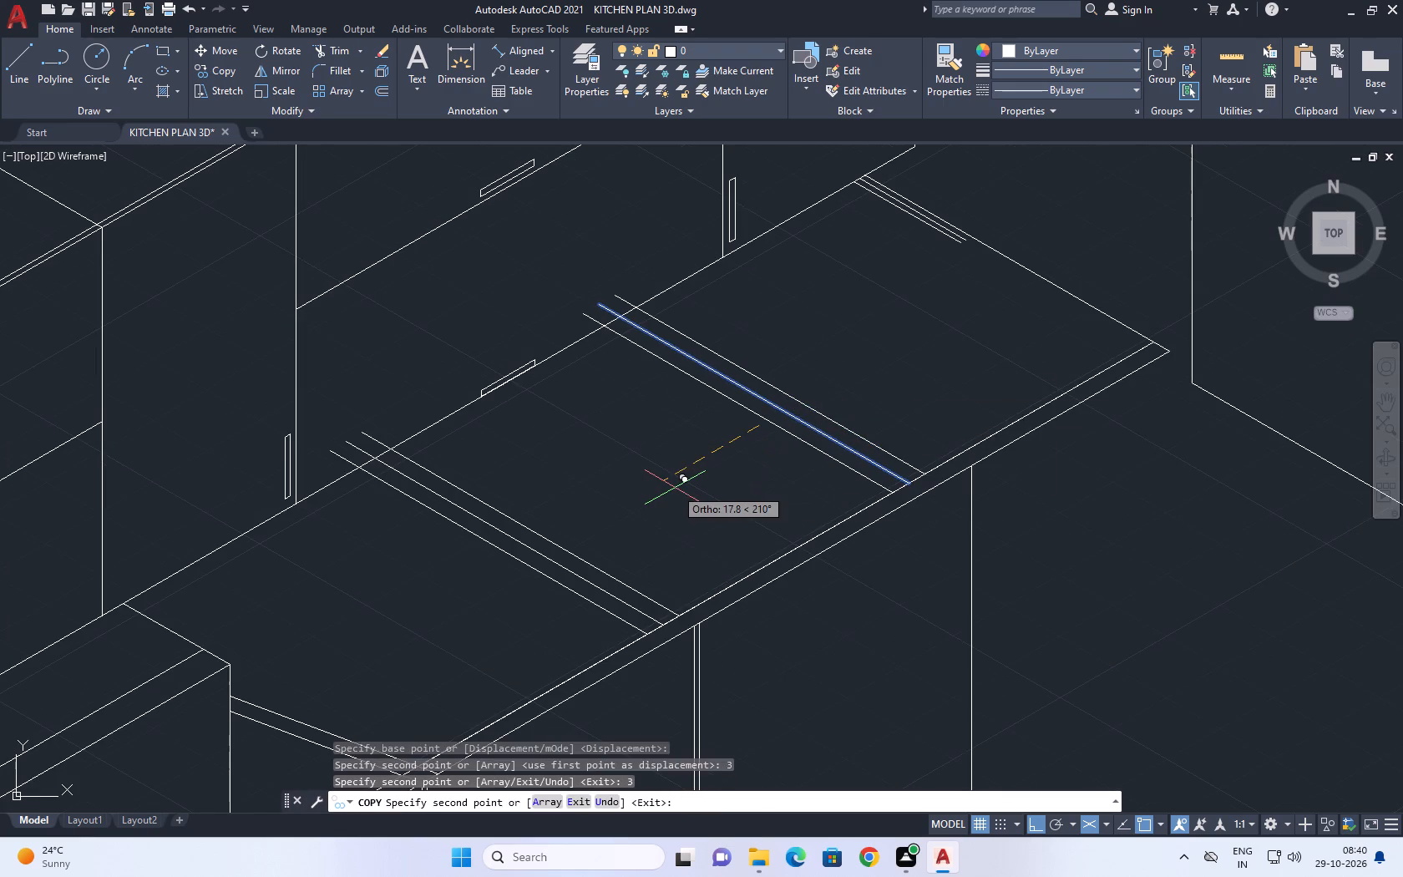
pyautogui.press('Escape')
# Trim the ends of all six dividing lines that project beyond the countertop's back line.
pyautogui.write('tr')
pyautogui.press('space')
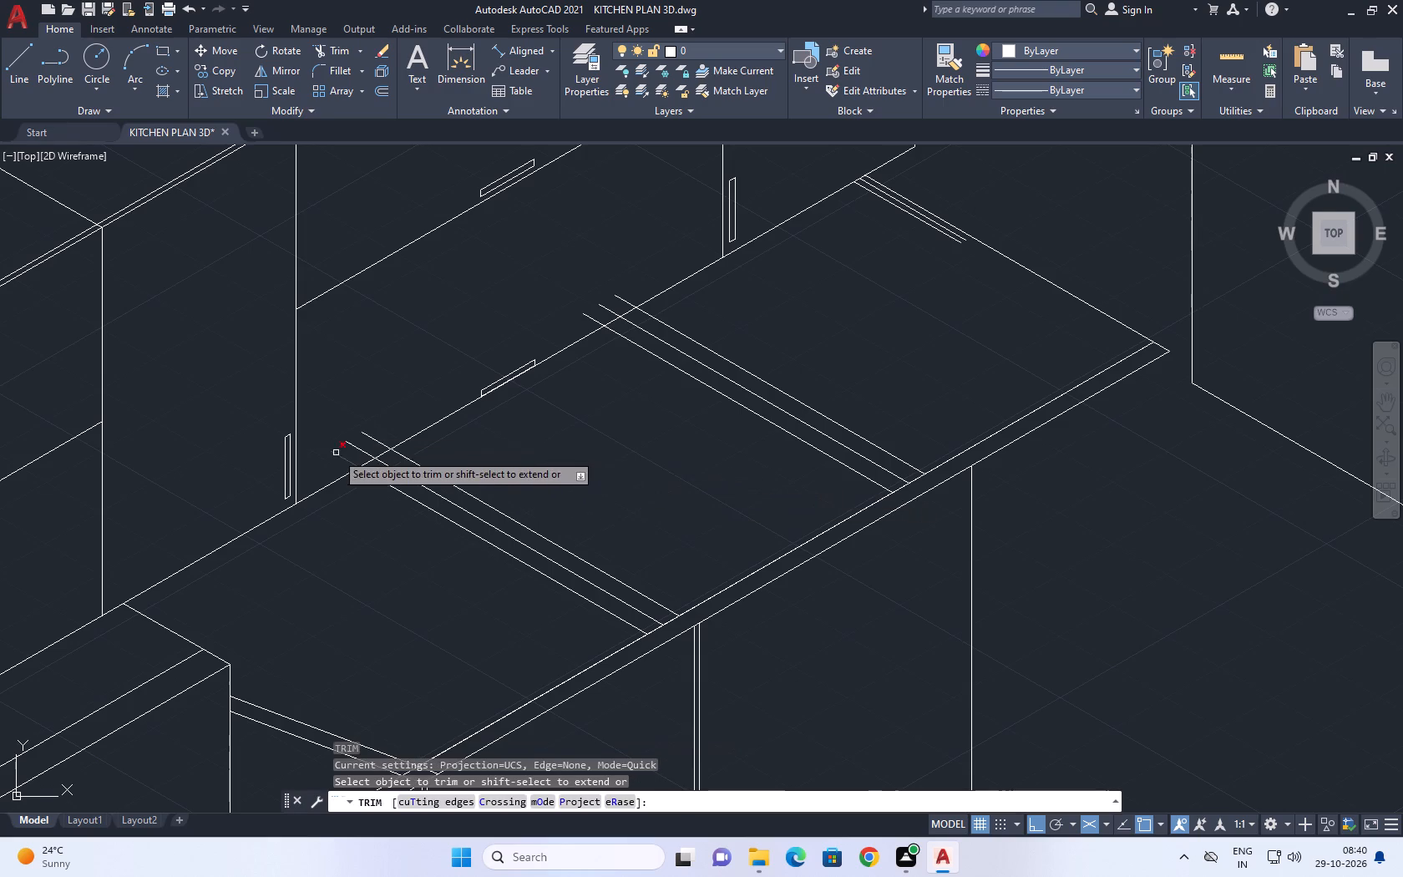
pyautogui.scroll(2, 336, 453)
pyautogui.click(336, 475)
pyautogui.click(487, 378)
pyautogui.scroll(-4, 629, 436)
pyautogui.scroll(2, 699, 375)
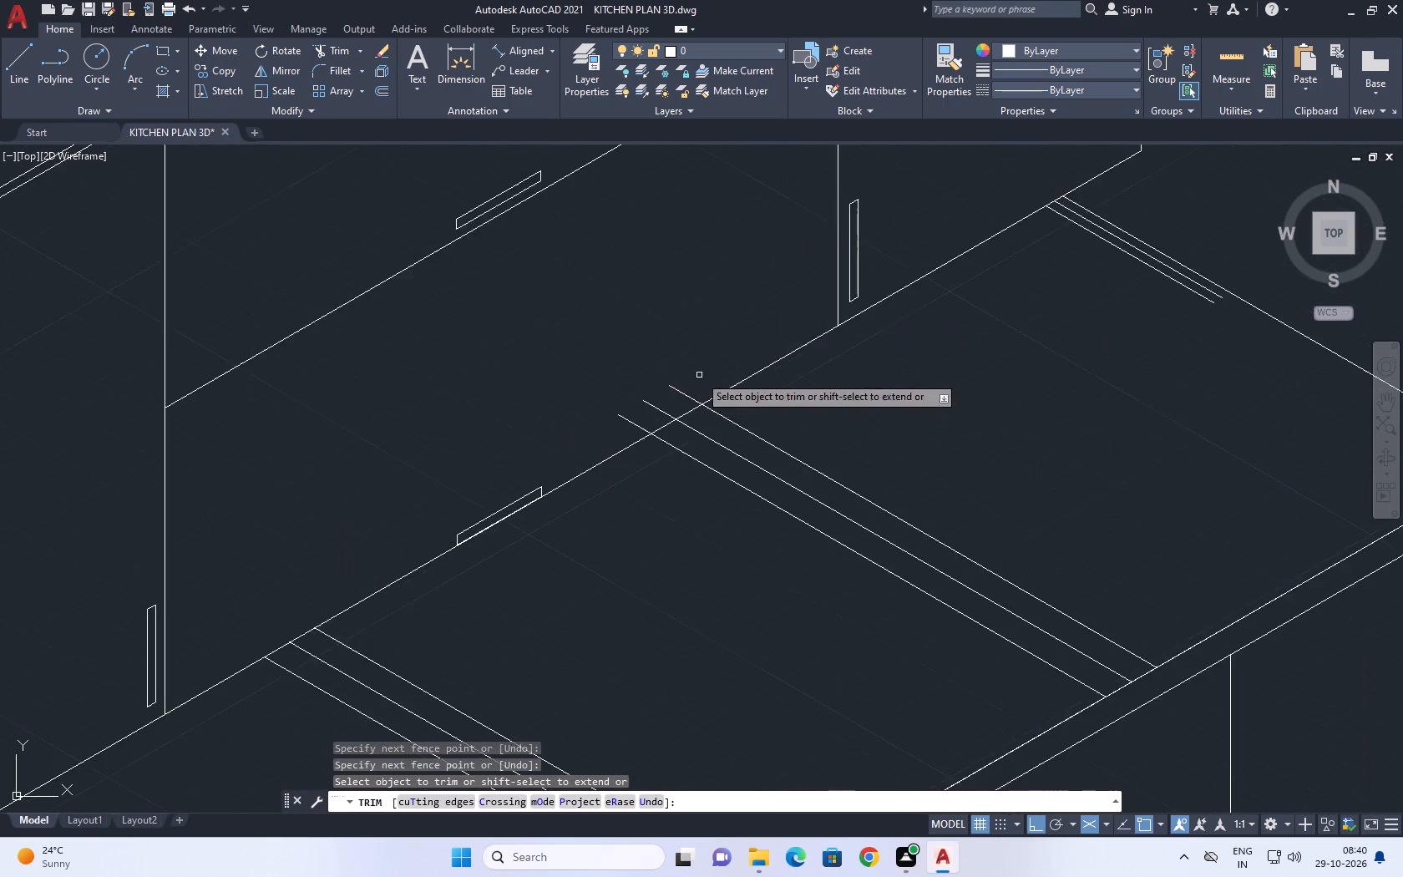
pyautogui.scroll(3, 699, 375)
pyautogui.moveTo(687, 373); pyautogui.dragTo(665, 383)
pyautogui.click(528, 466)
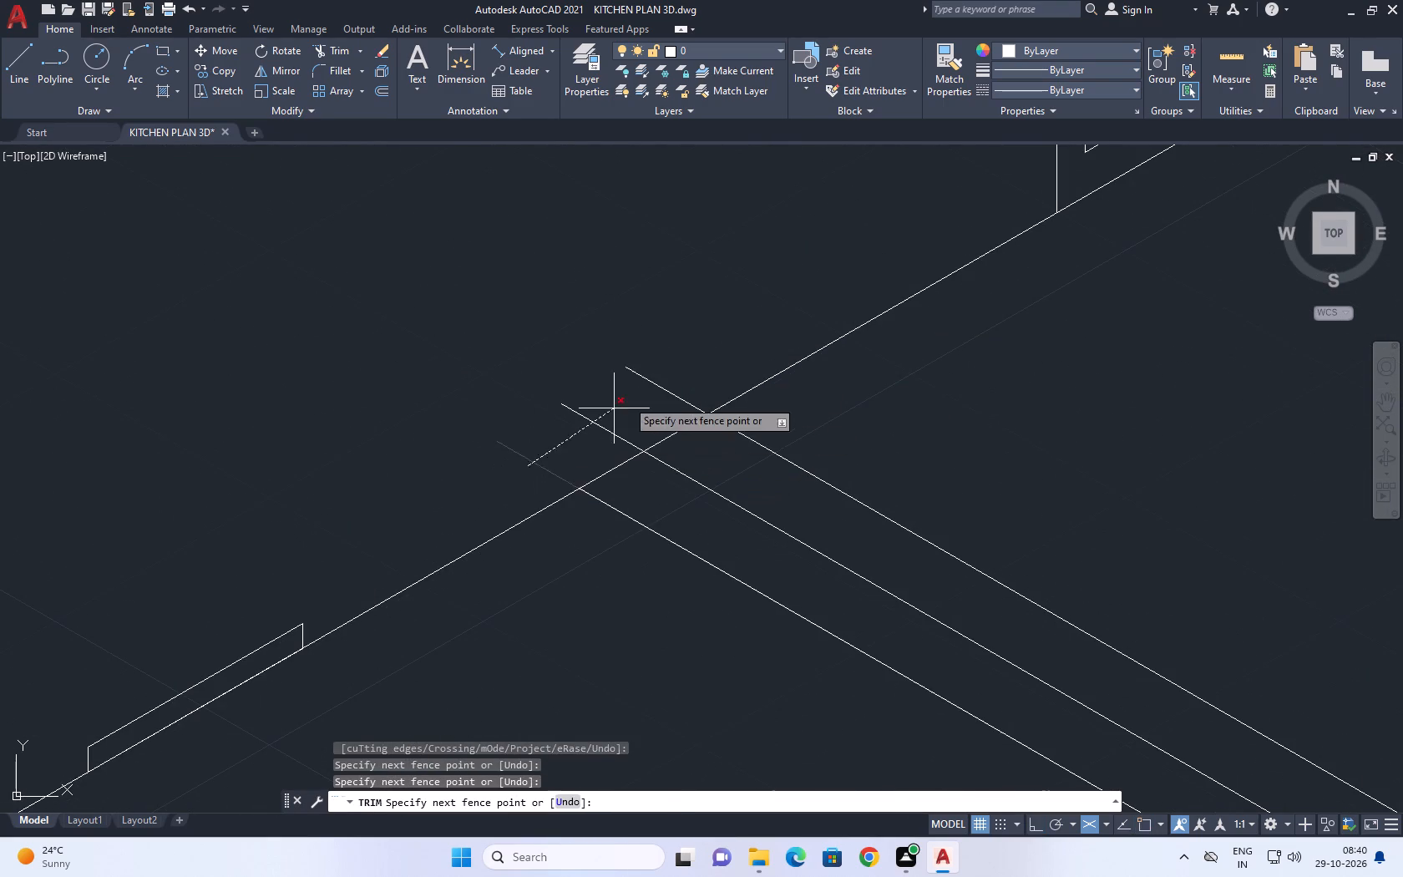
pyautogui.moveTo(727, 366); pyautogui.dragTo(727, 357)
pyautogui.scroll(-5, 793, 324)
pyautogui.press('space')
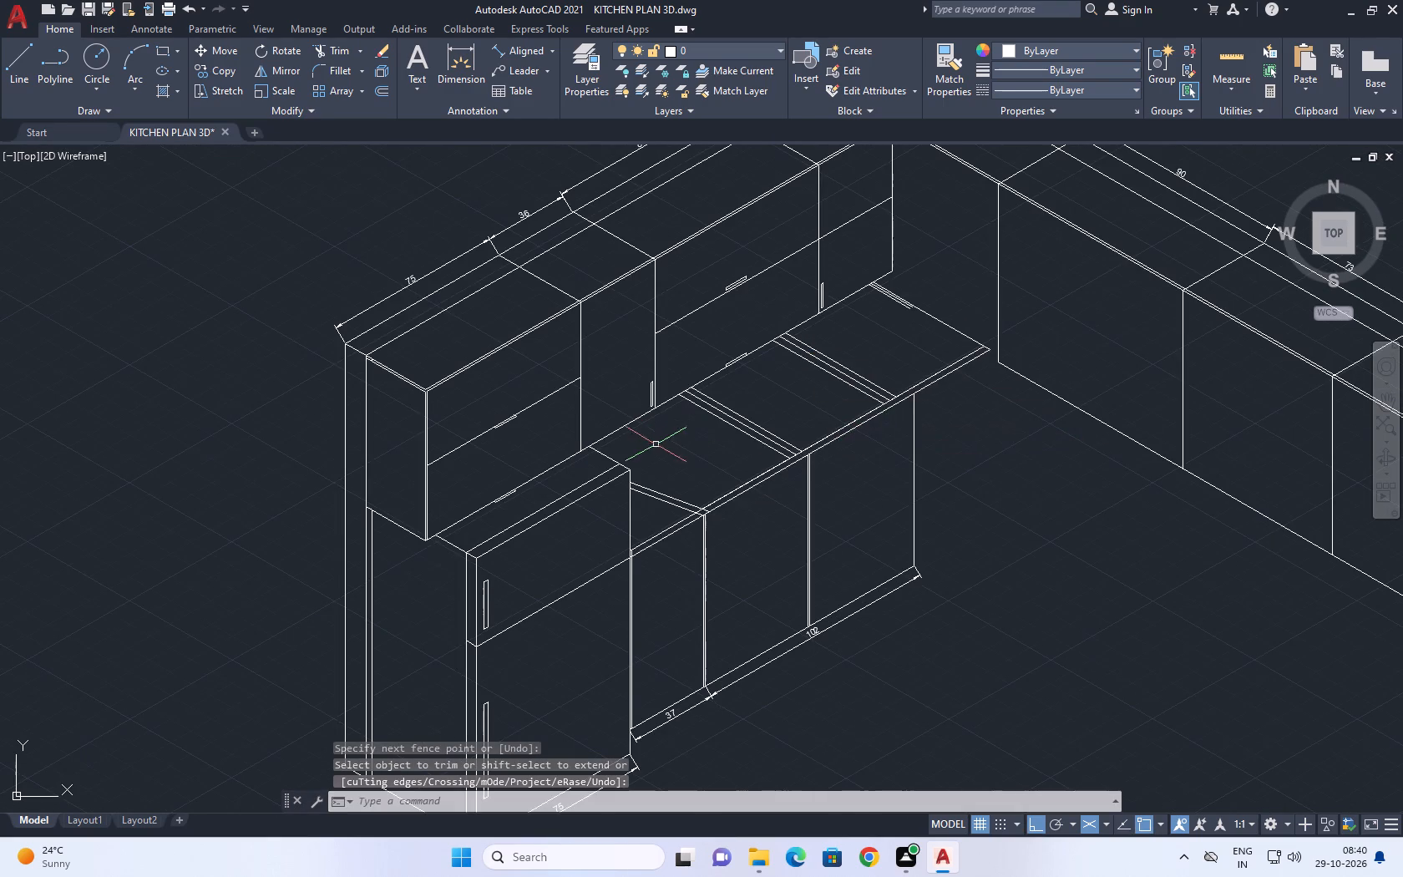
# Copy the countertop's back line 3 units inward across the countertop.
pyautogui.scroll(2, 617, 413)
pyautogui.click(636, 438)
pyautogui.click(633, 449)
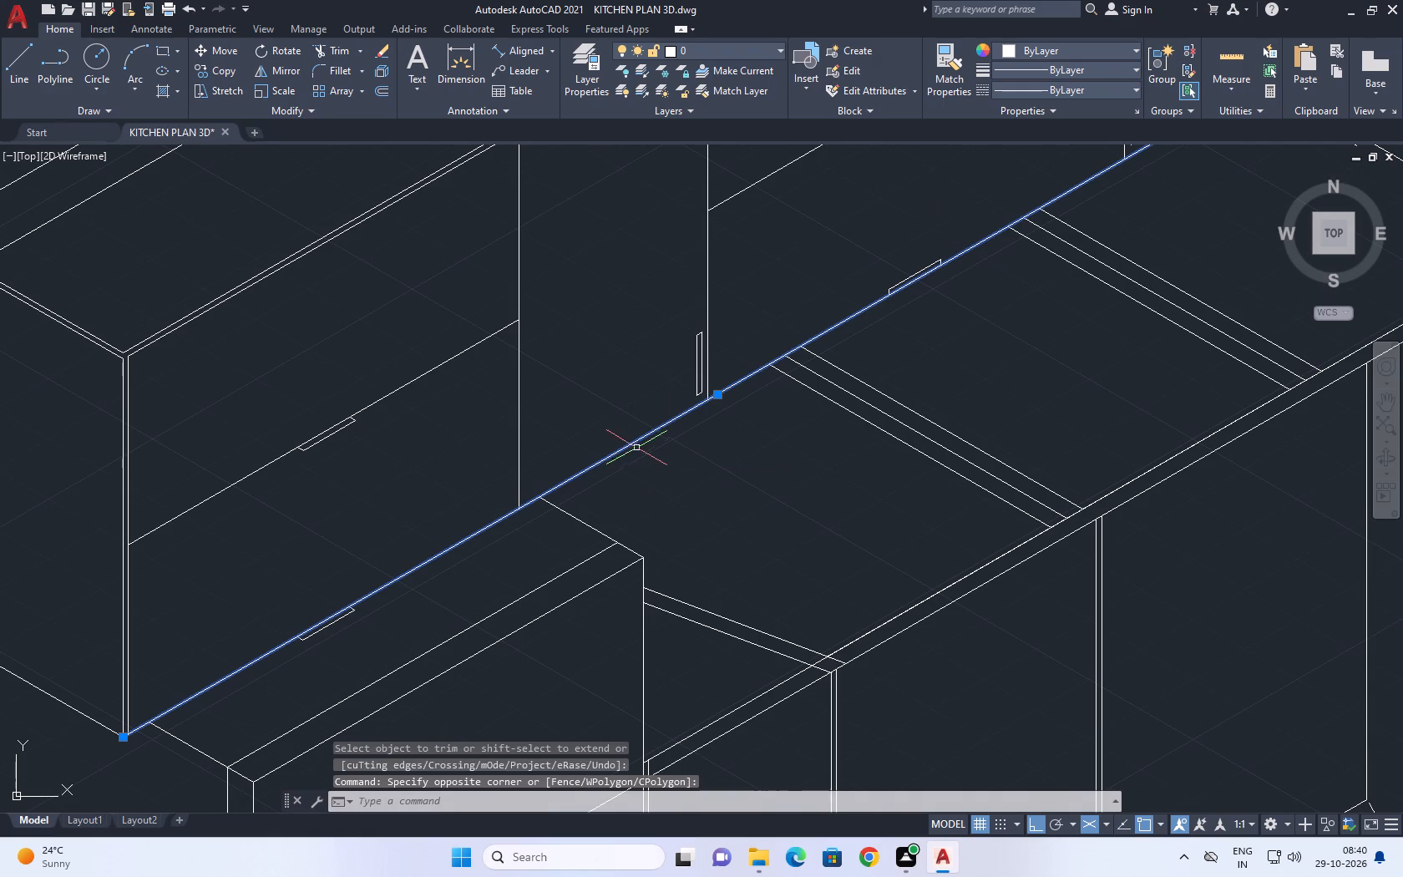
pyautogui.moveTo(609, 443); pyautogui.dragTo(582, 461, button='middle')
pyautogui.write('co')
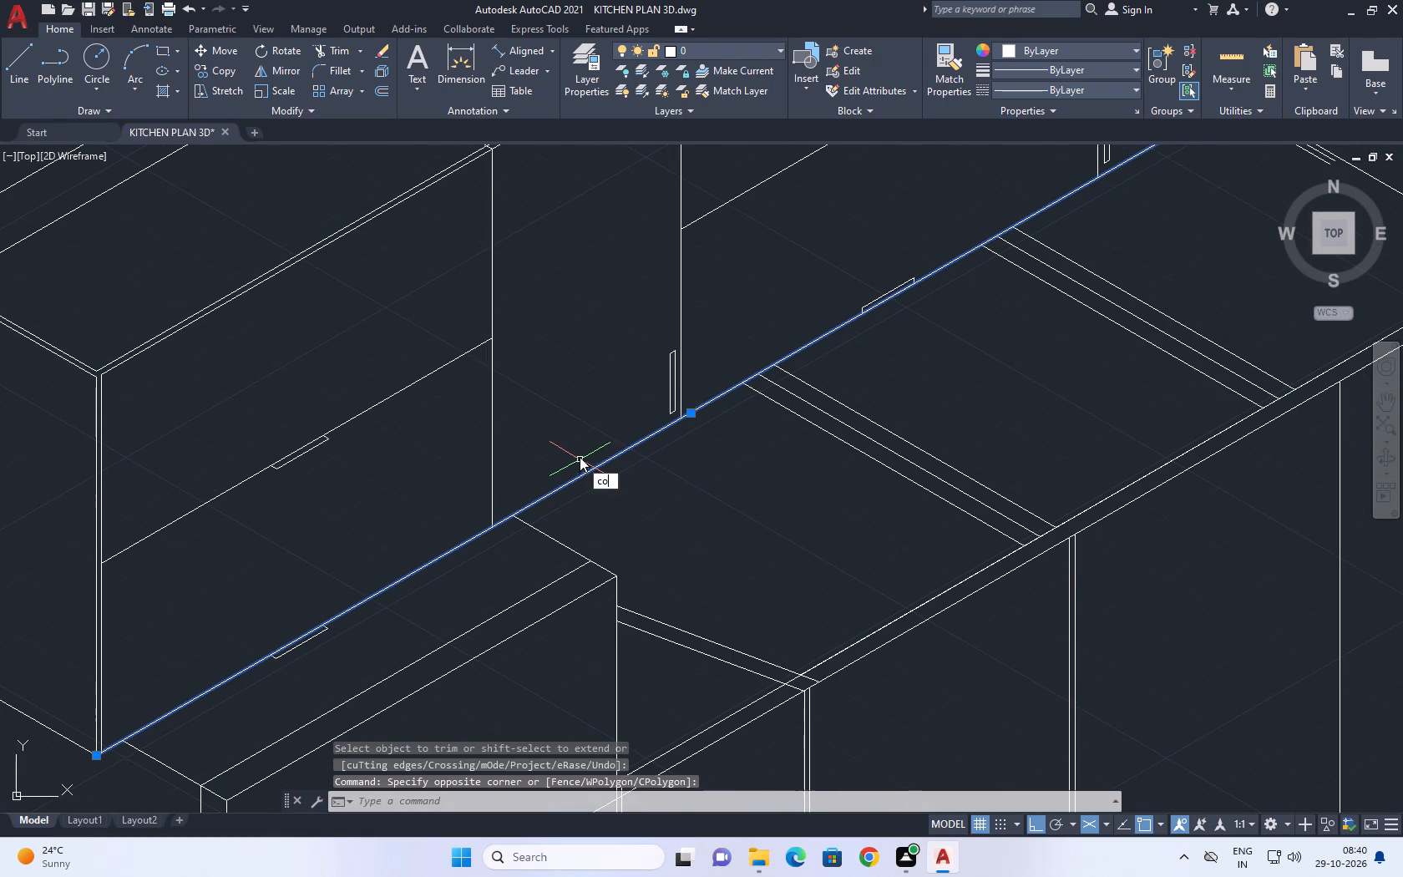
pyautogui.press('space')
pyautogui.click(589, 459)
pyautogui.write('3')
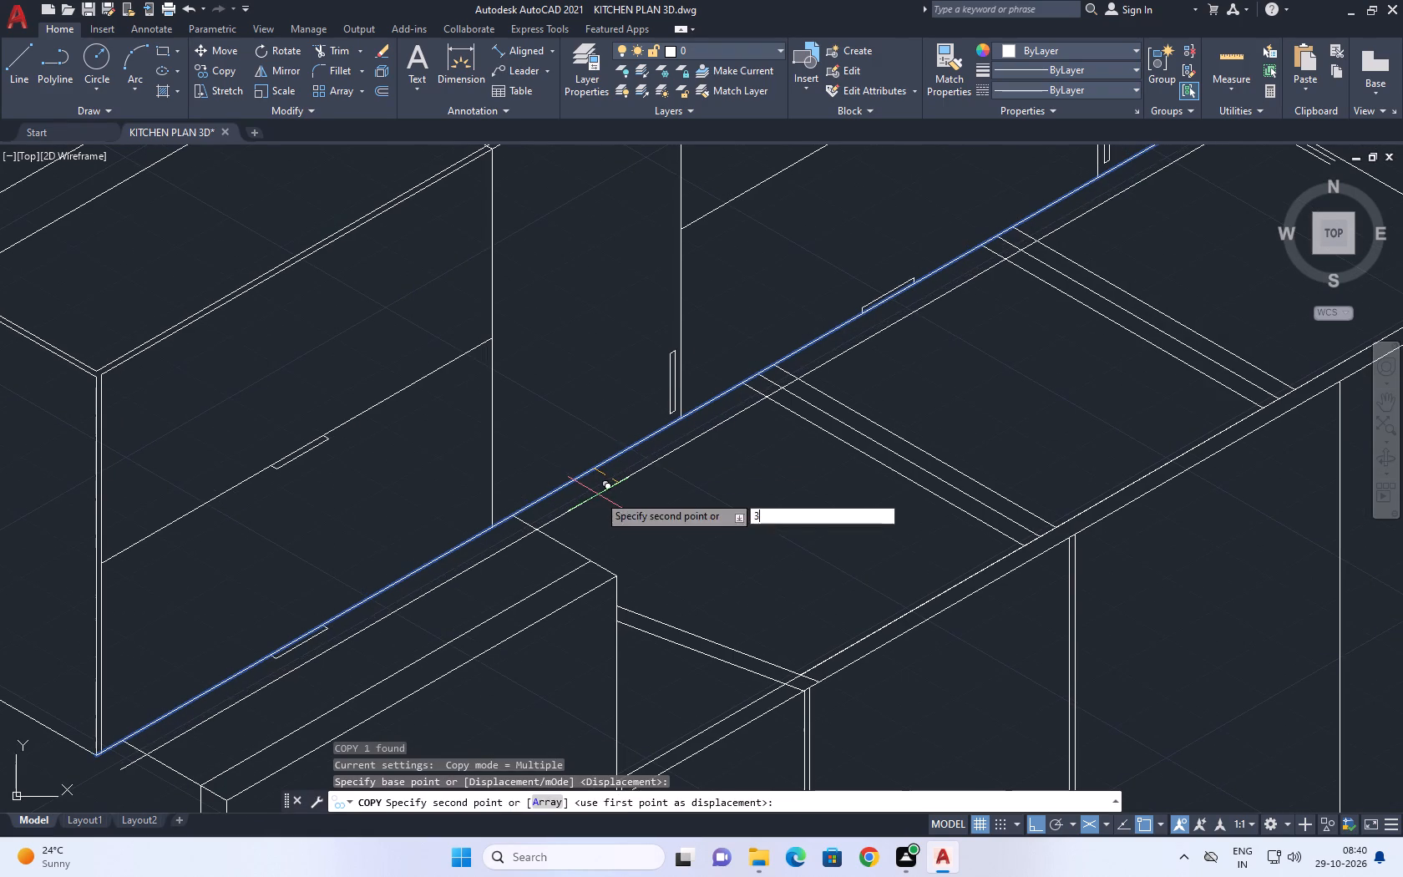
pyautogui.press('space')
pyautogui.press('Escape')
# Trim the copied back line where it crosses the tall unit's top, including the stub beyond it.
pyautogui.press('t')
pyautogui.press('r')
pyautogui.press('space')
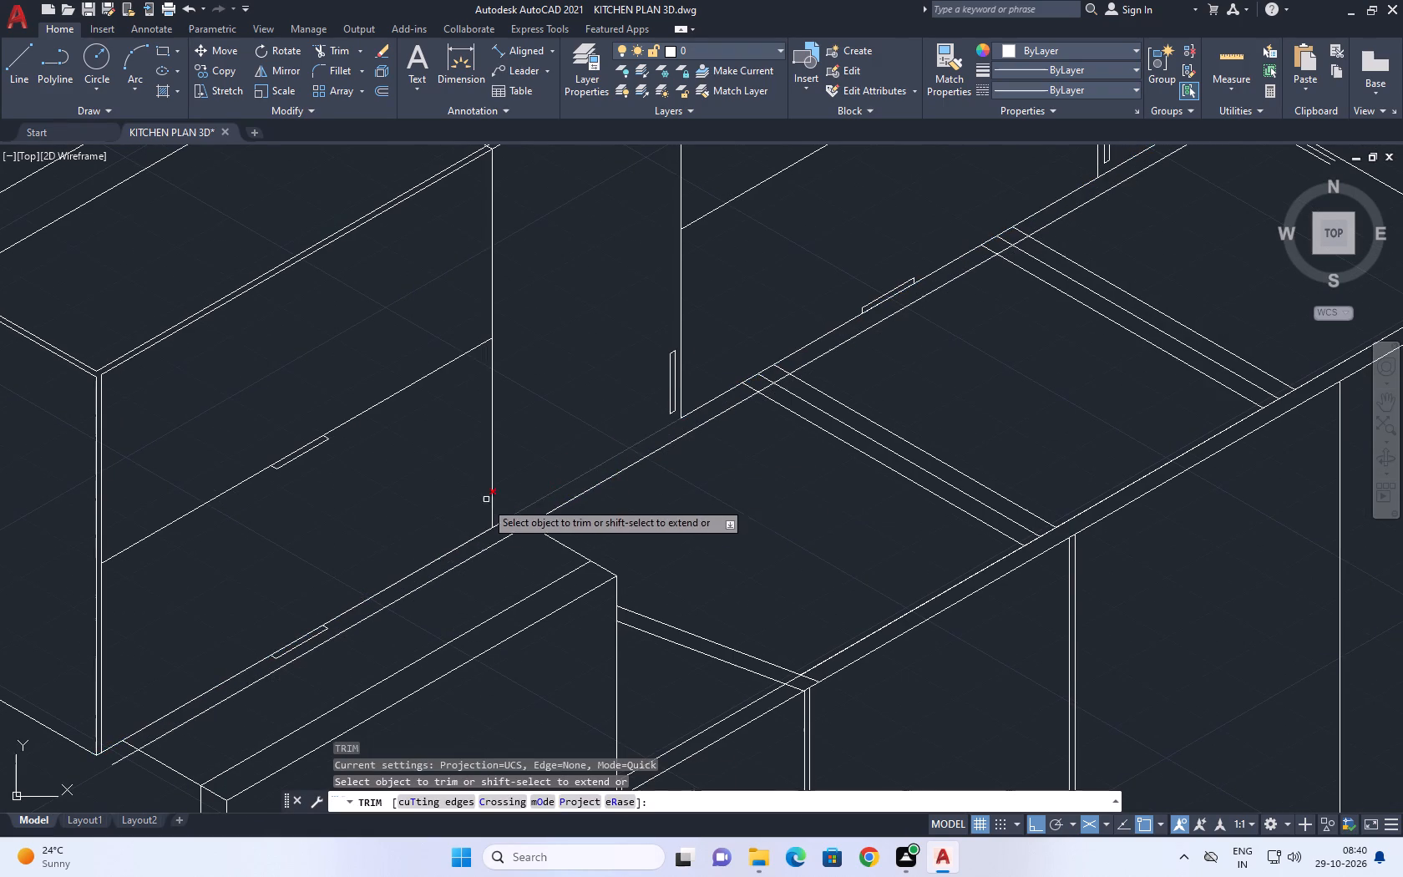
pyautogui.click(478, 555)
pyautogui.moveTo(377, 583); pyautogui.dragTo(514, 459, button='middle')
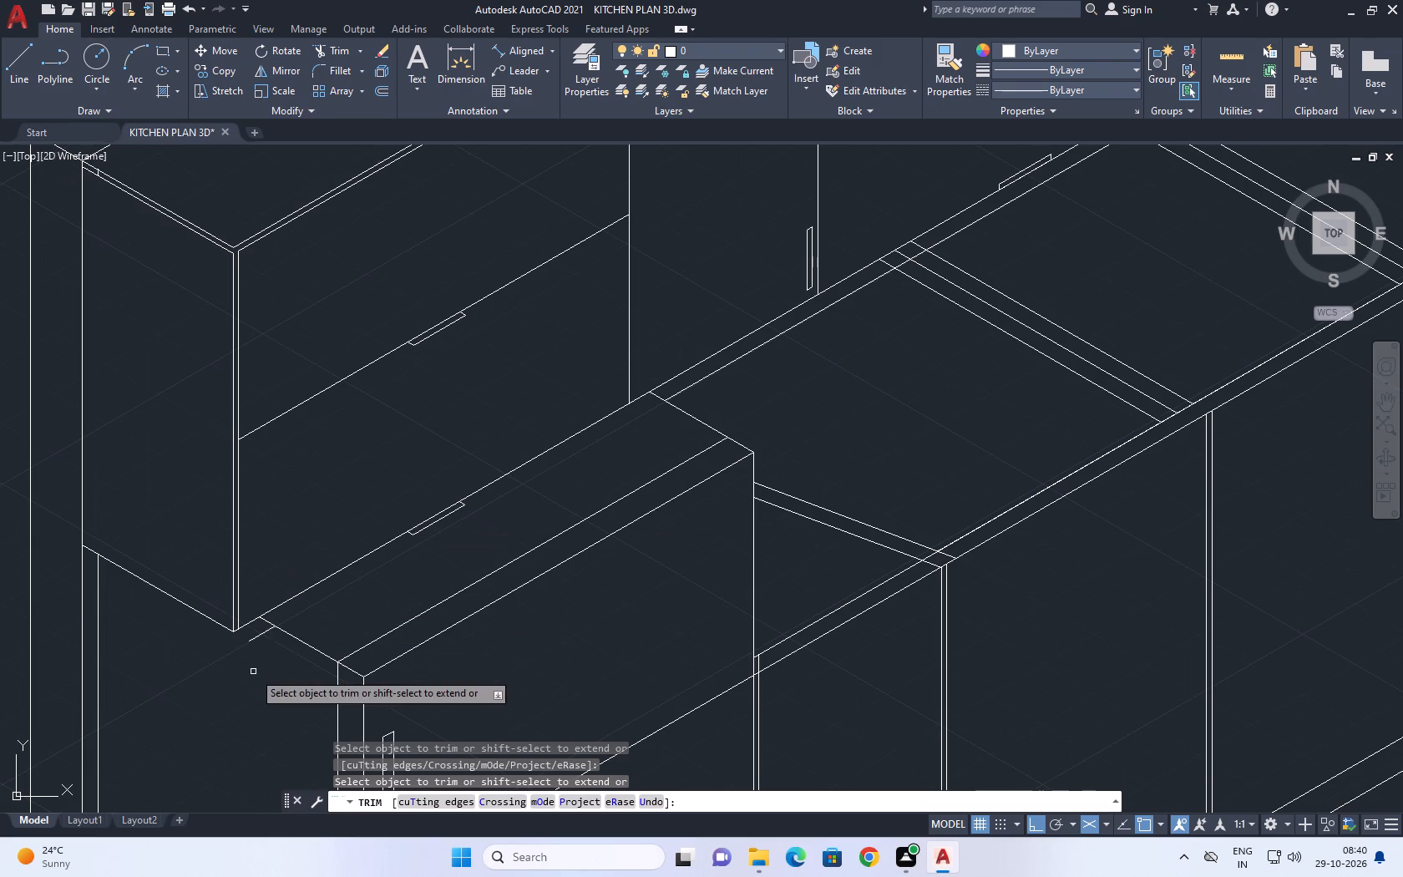
pyautogui.click(260, 638)
# Trim the back inset line and the short end lines into a clean inset corner at the countertop's far back corner.
pyautogui.scroll(-2, 590, 367)
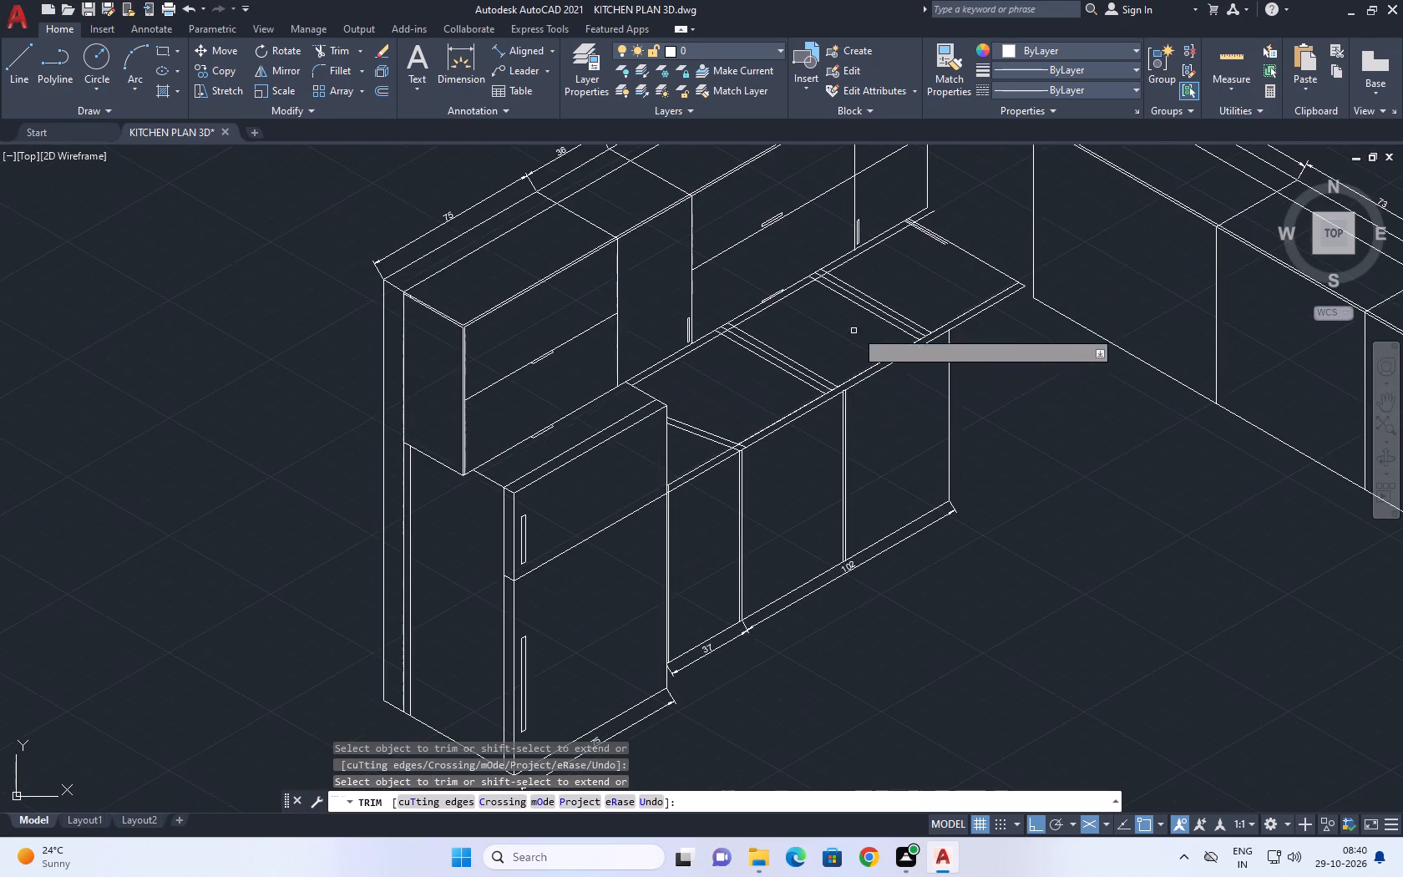
pyautogui.moveTo(878, 307); pyautogui.dragTo(777, 463, button='middle')
pyautogui.scroll(3, 855, 378)
pyautogui.scroll(1, 736, 371)
pyautogui.click(734, 355)
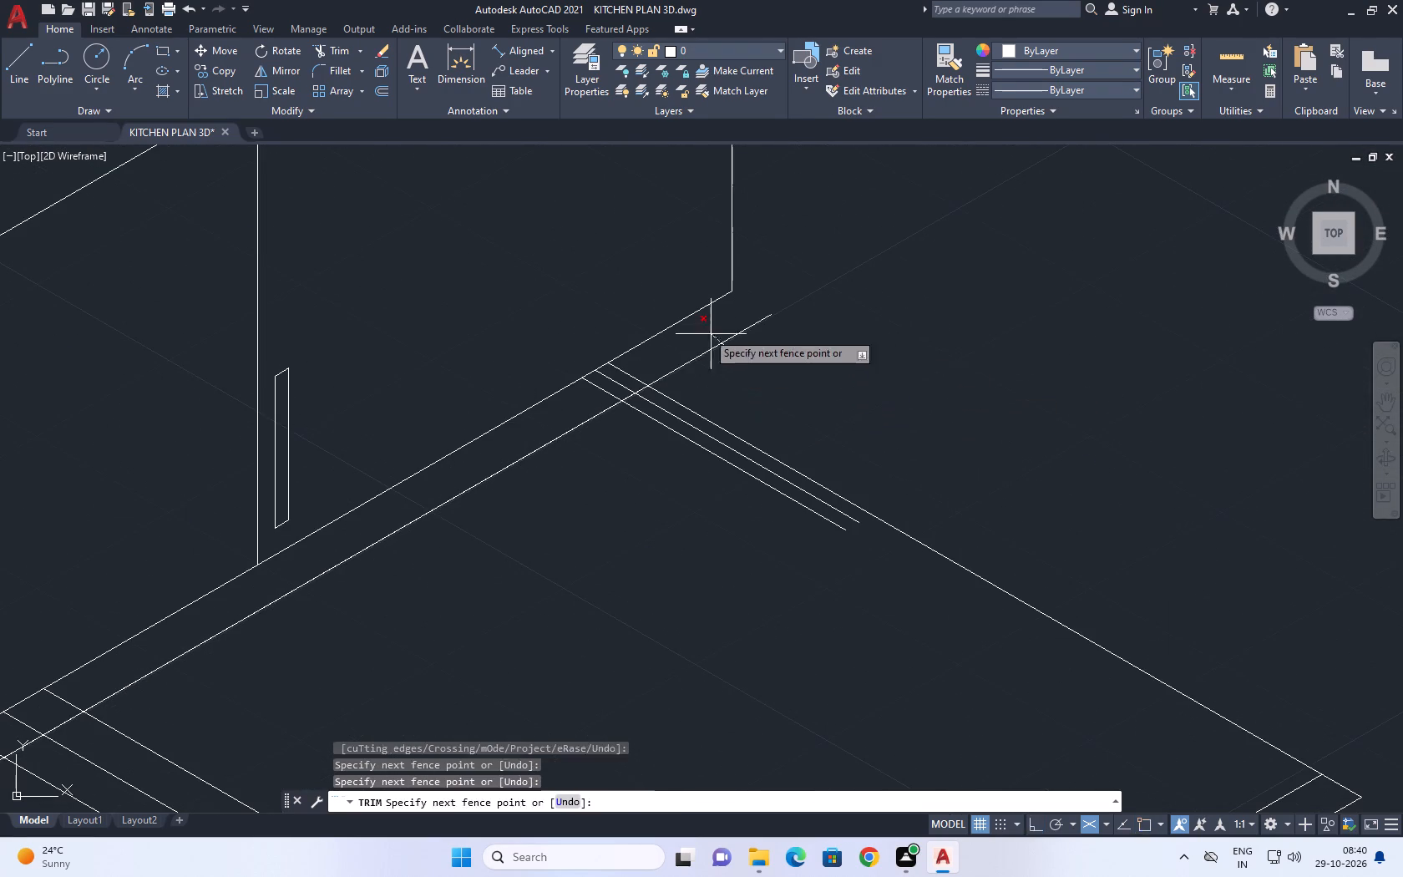
pyautogui.click(694, 324)
pyautogui.click(743, 457)
pyautogui.scroll(2, 609, 378)
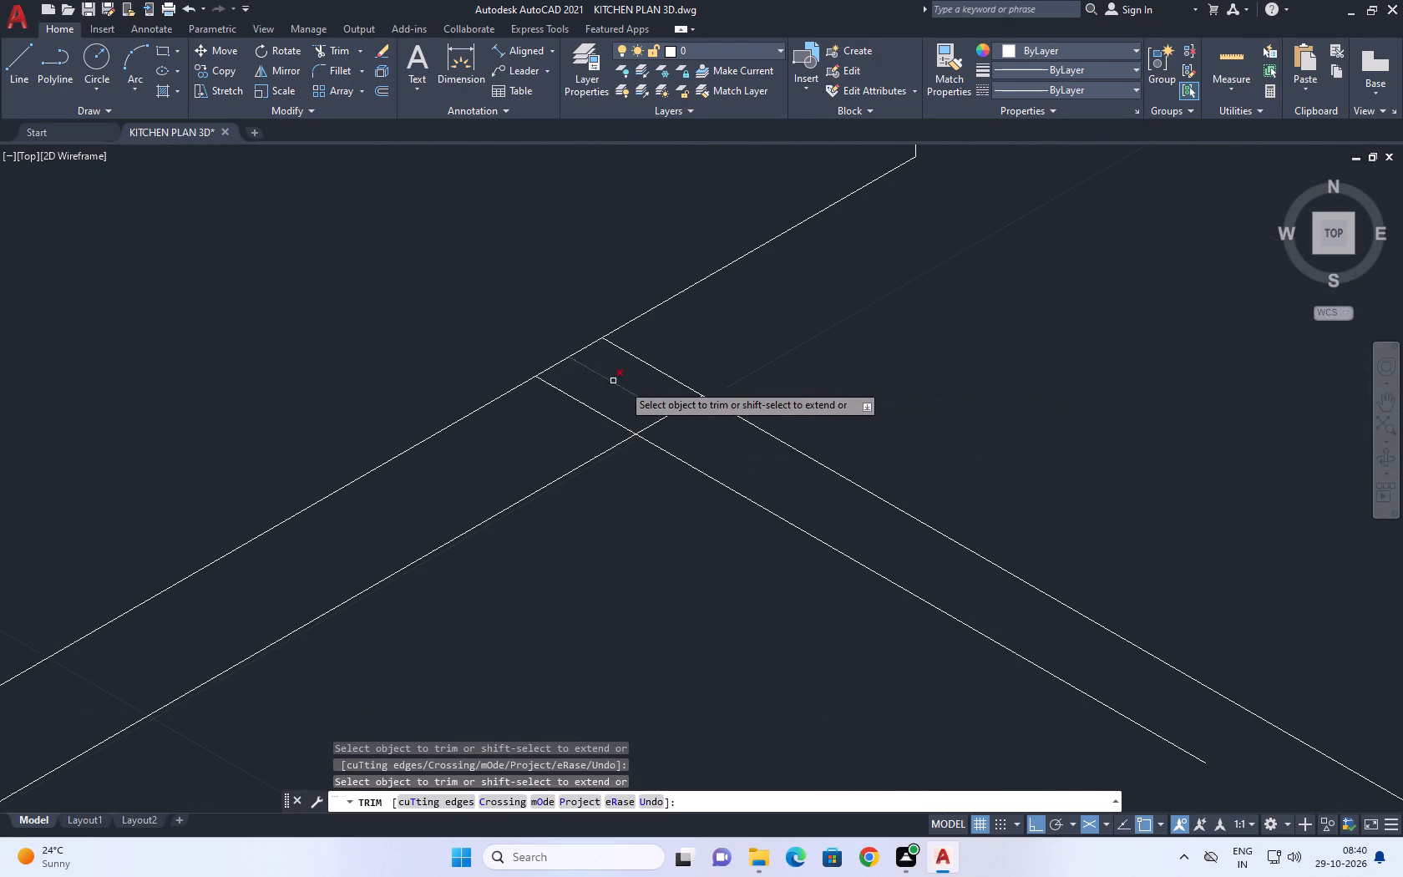
pyautogui.click(626, 386)
pyautogui.click(686, 427)
pyautogui.scroll(-4, 757, 393)
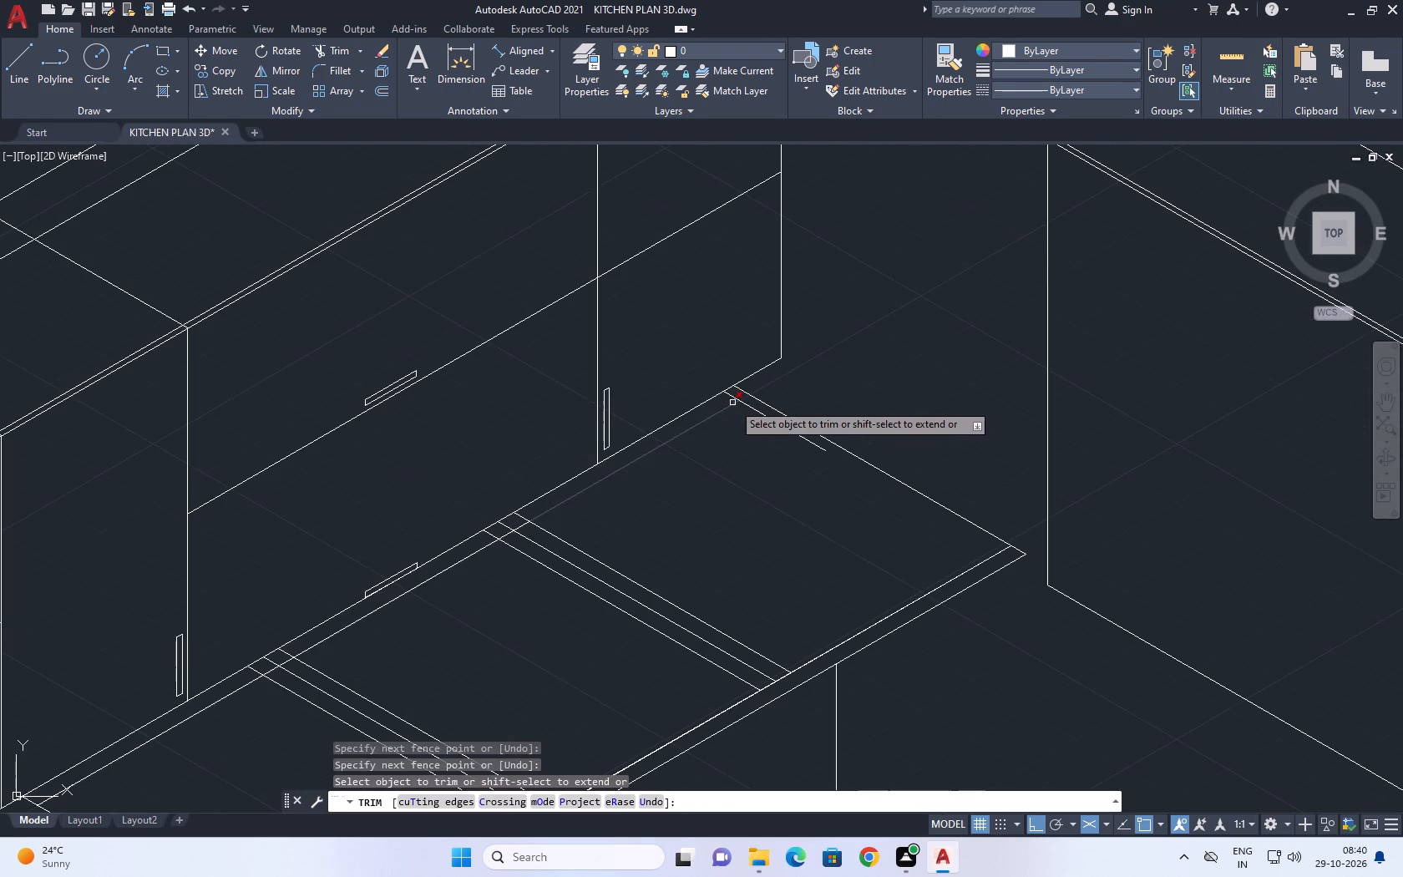
pyautogui.click(732, 395)
# Trim the back inset line between the borders of the divider farther from the tall unit, and those borders' ends beyond it.
pyautogui.moveTo(615, 472); pyautogui.dragTo(709, 390, button='middle')
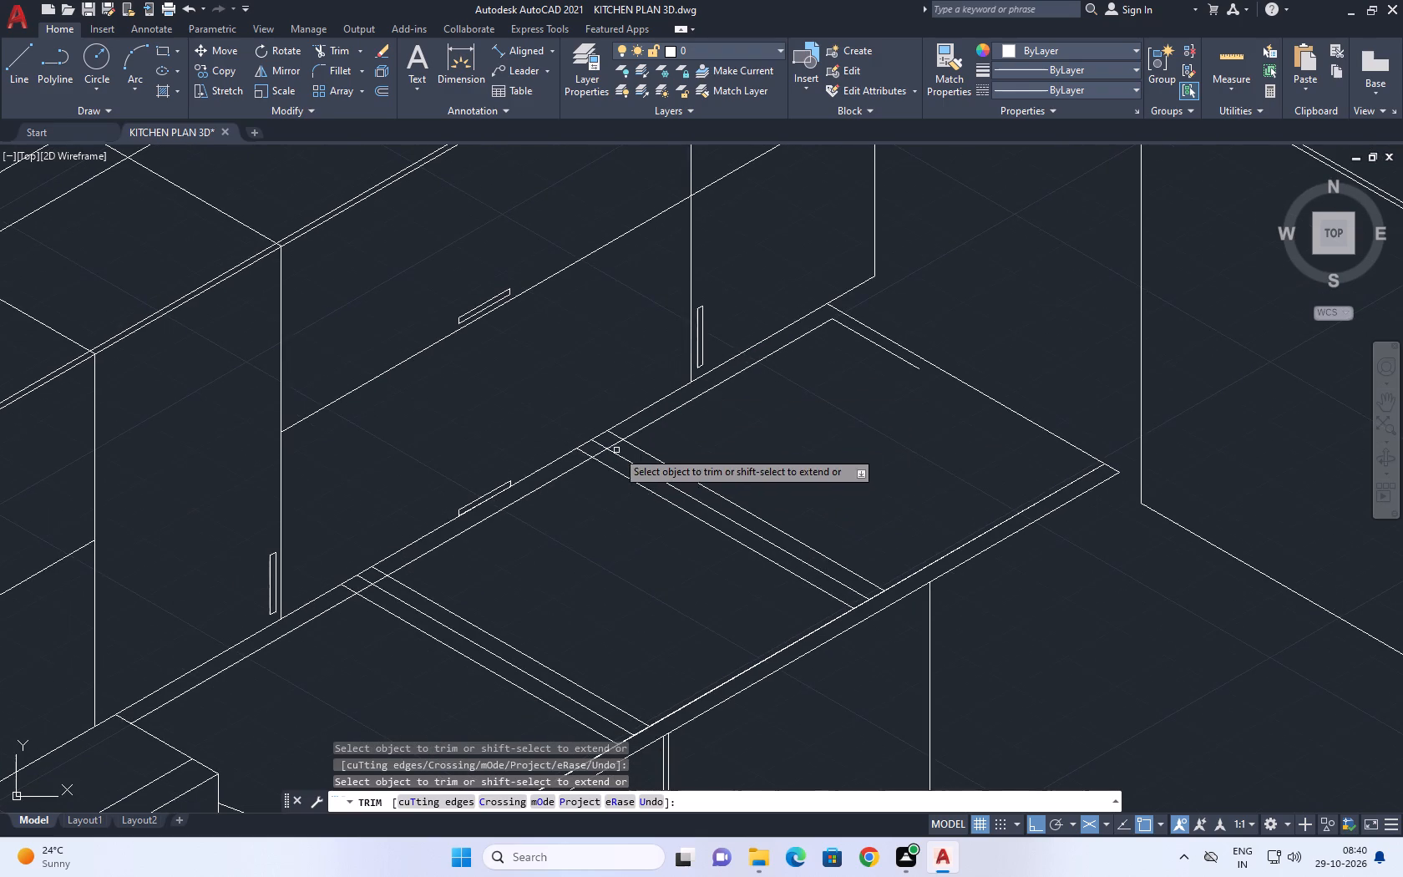
pyautogui.scroll(5, 580, 468)
pyautogui.moveTo(580, 427); pyautogui.dragTo(592, 417)
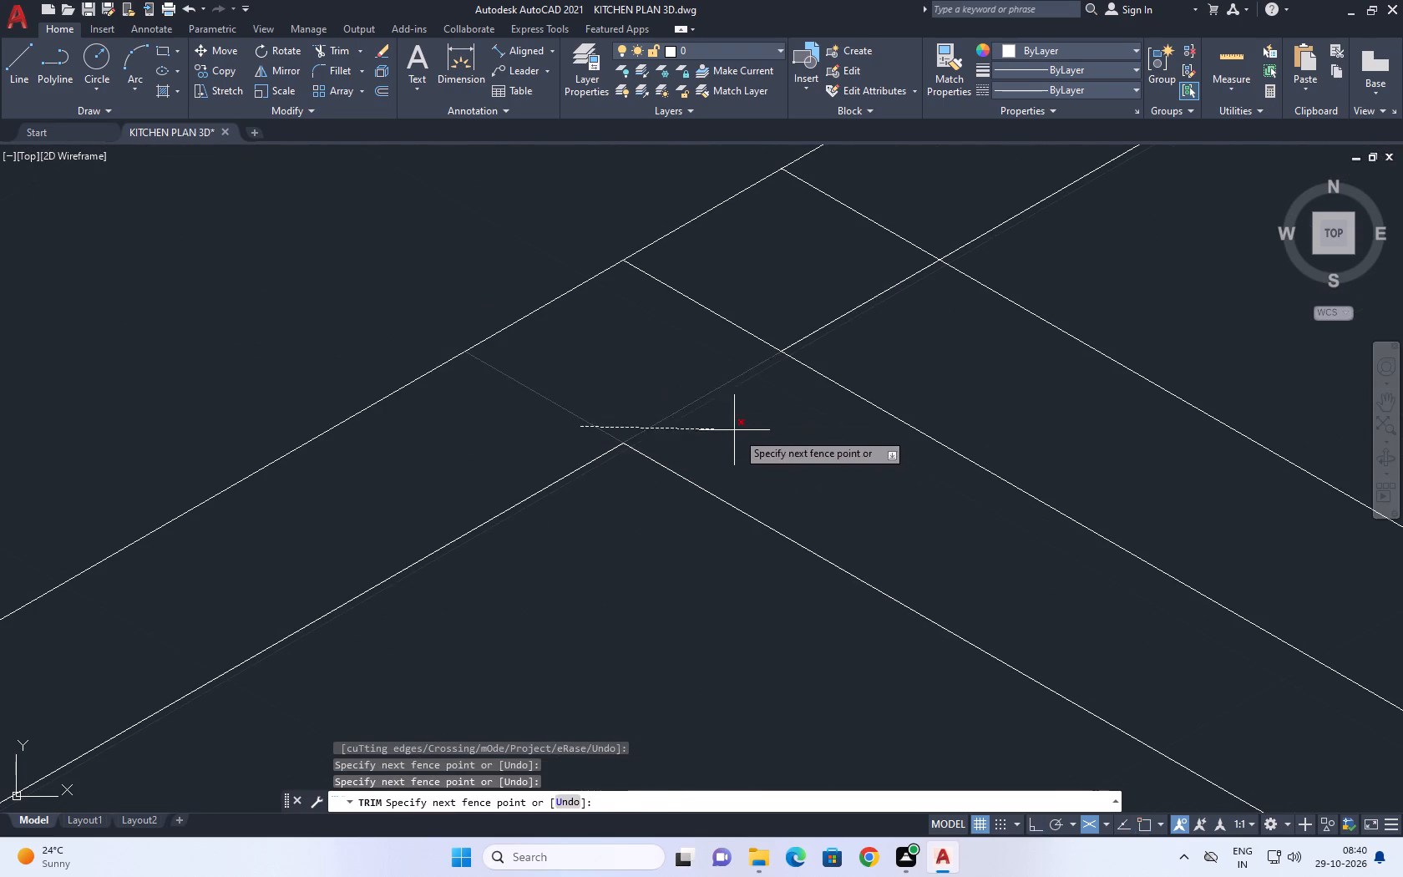
pyautogui.click(742, 437)
pyautogui.click(869, 195)
pyautogui.moveTo(891, 325); pyautogui.dragTo(906, 329)
# Trim the back inset line between the borders of the divider nearer the tall unit, and those borders' ends beyond it.
pyautogui.scroll(-2, 979, 315)
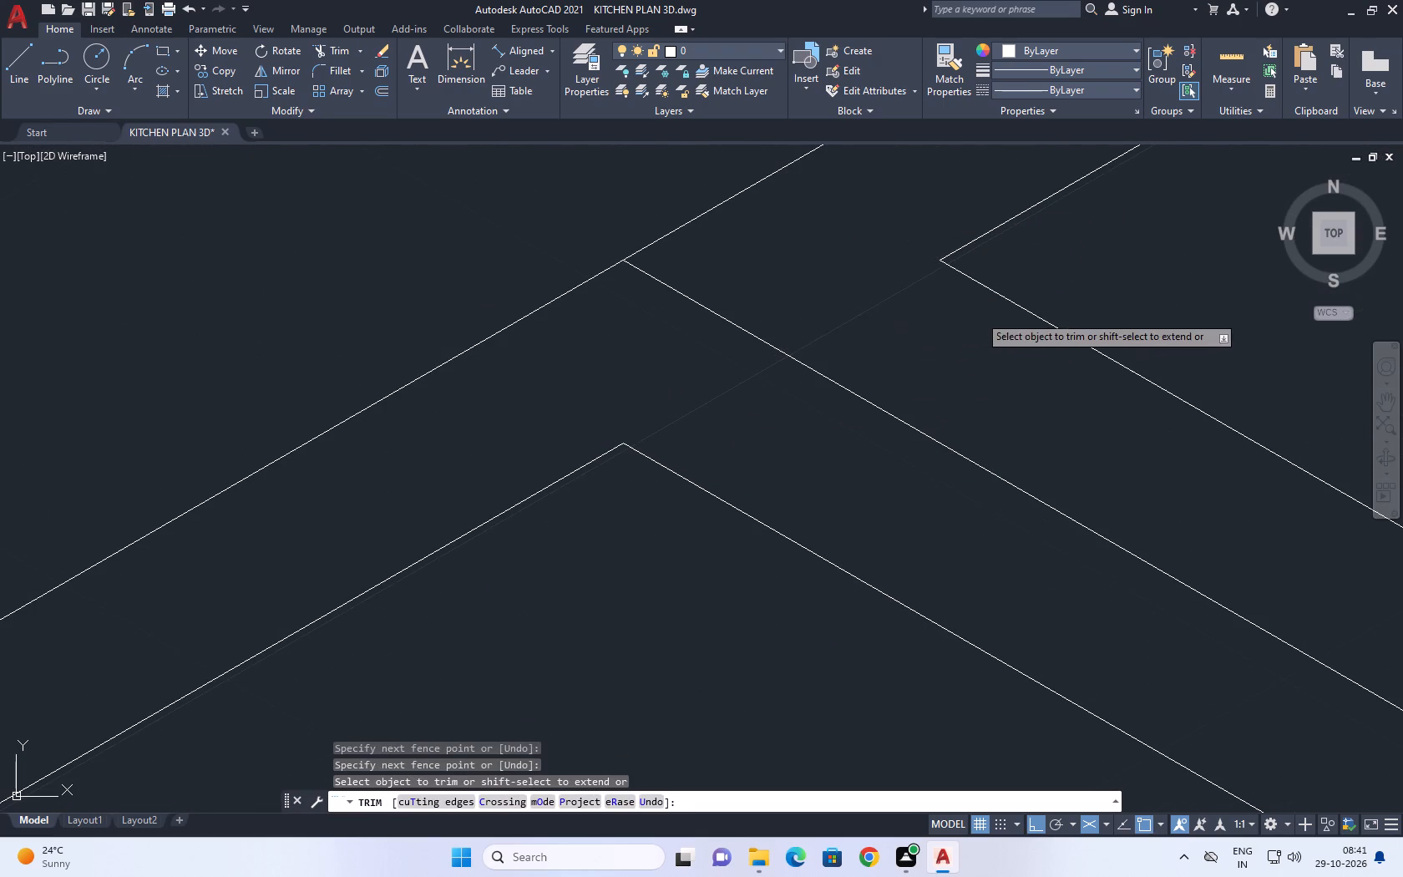
pyautogui.scroll(-4, 979, 317)
pyautogui.scroll(3, 859, 400)
pyautogui.scroll(2, 665, 444)
pyautogui.click(715, 441)
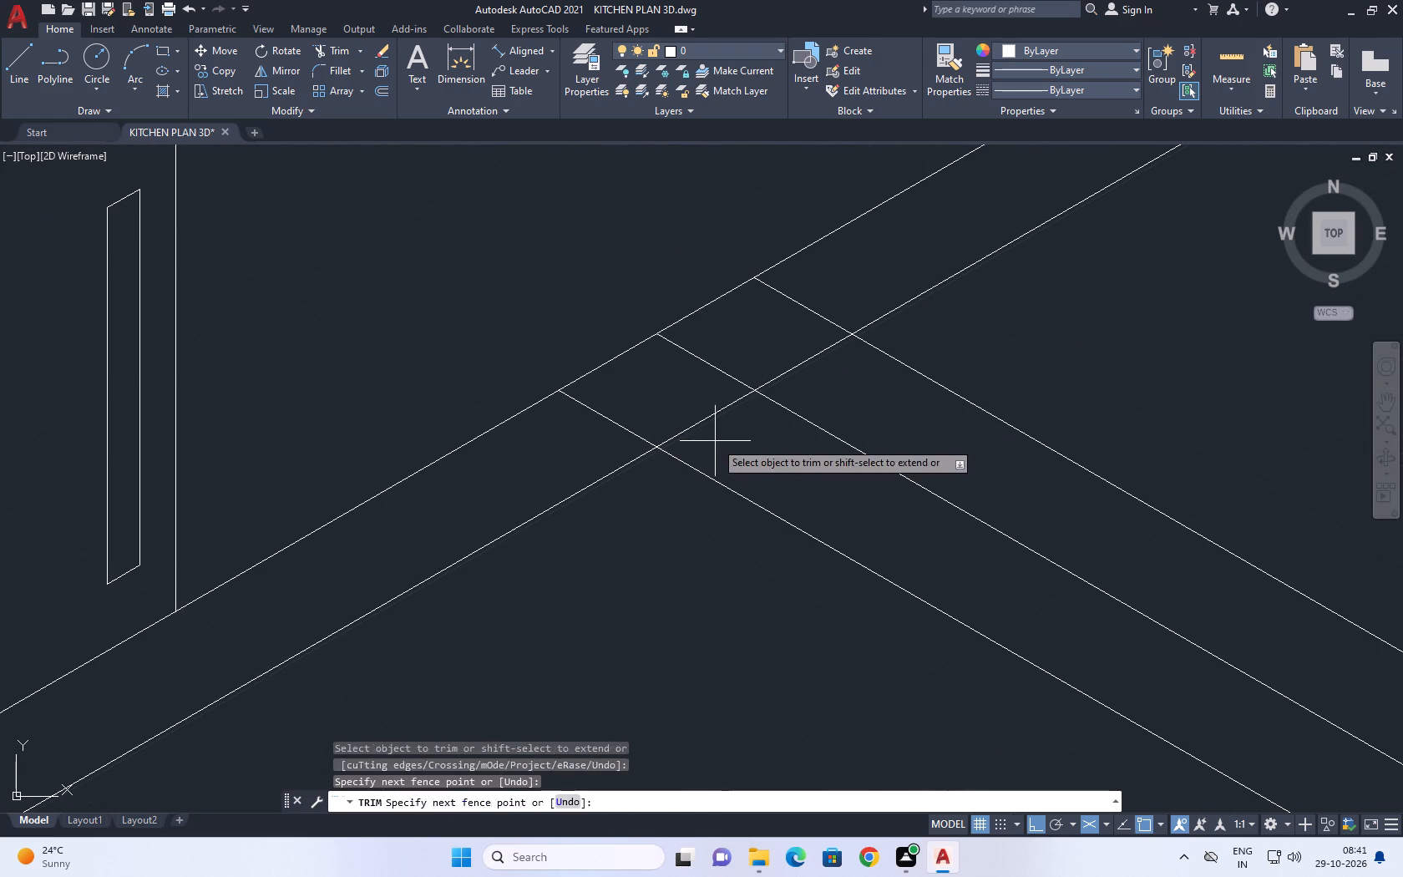
pyautogui.click(605, 428)
pyautogui.click(823, 302)
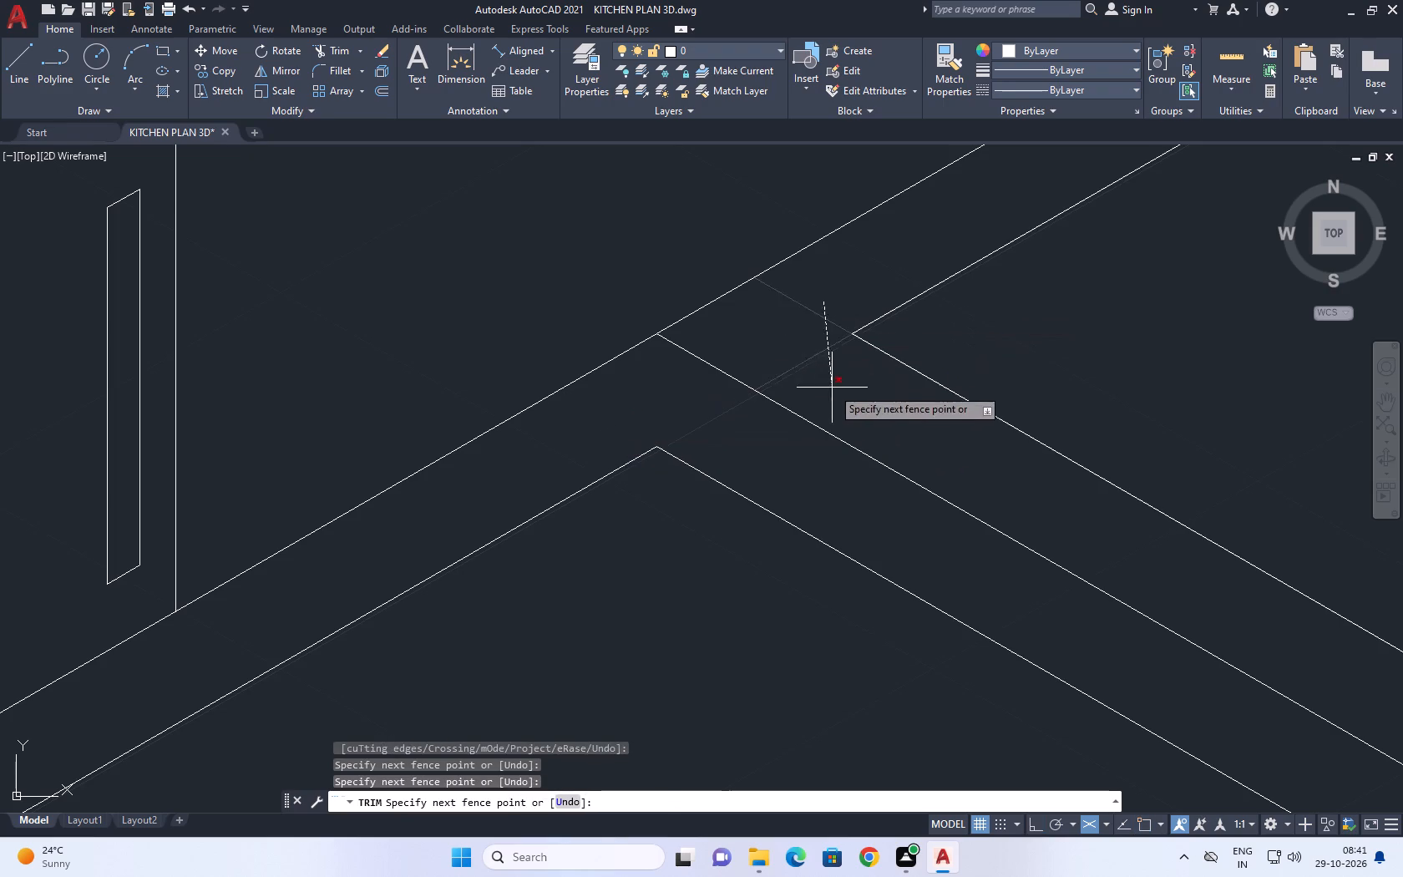
pyautogui.click(832, 388)
pyautogui.scroll(-6, 811, 362)
pyautogui.press('space')
# Trim the front inset line between the two border lines of the divider farther from the tall unit.
pyautogui.scroll(2, 993, 391)
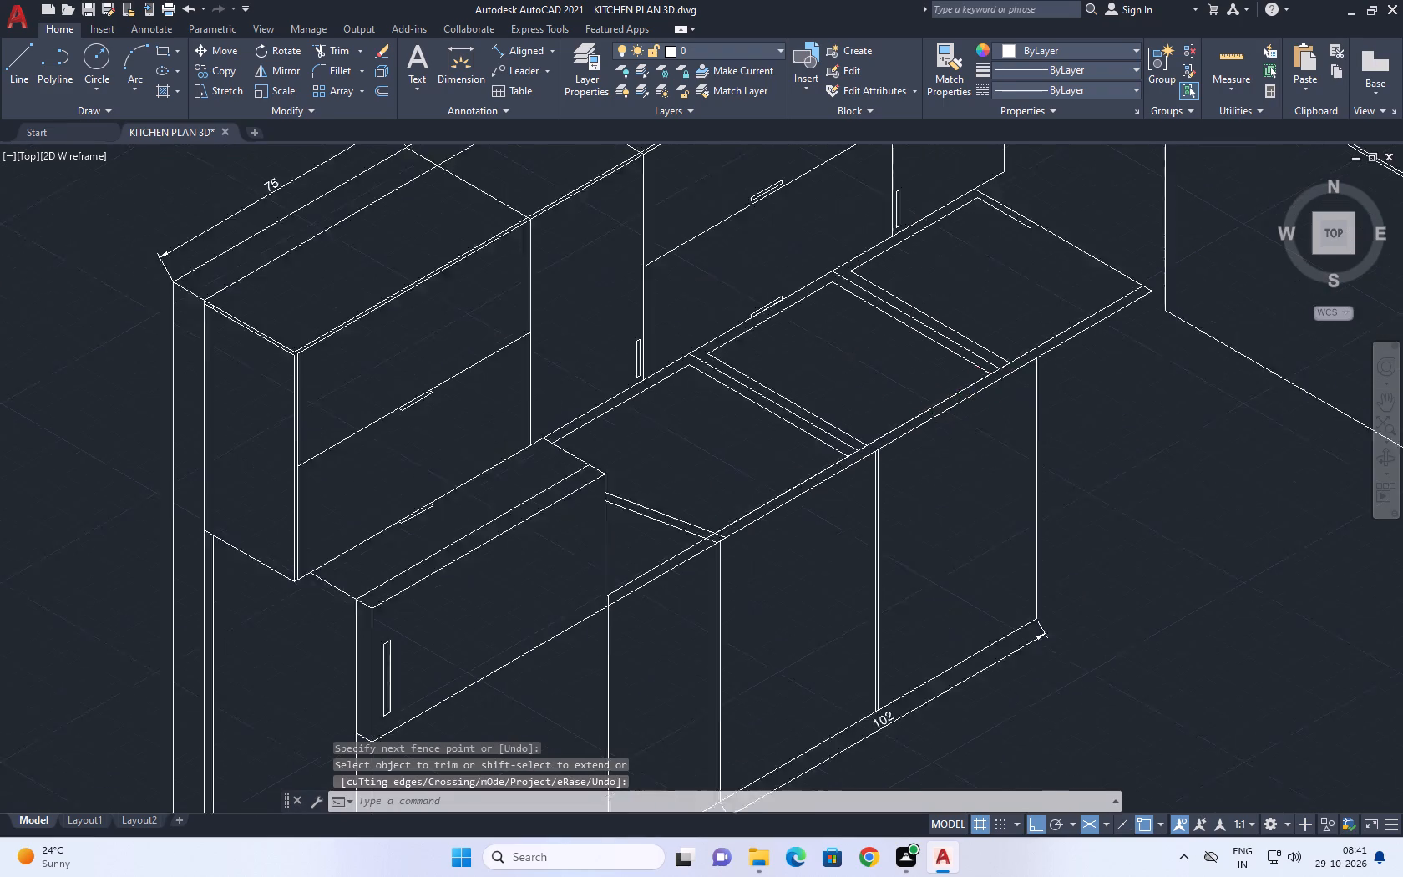
pyautogui.scroll(1, 993, 391)
pyautogui.press('space')
pyautogui.scroll(4, 977, 343)
pyautogui.click(989, 335)
pyautogui.click(995, 407)
pyautogui.moveTo(880, 430); pyautogui.dragTo(714, 494, button='middle')
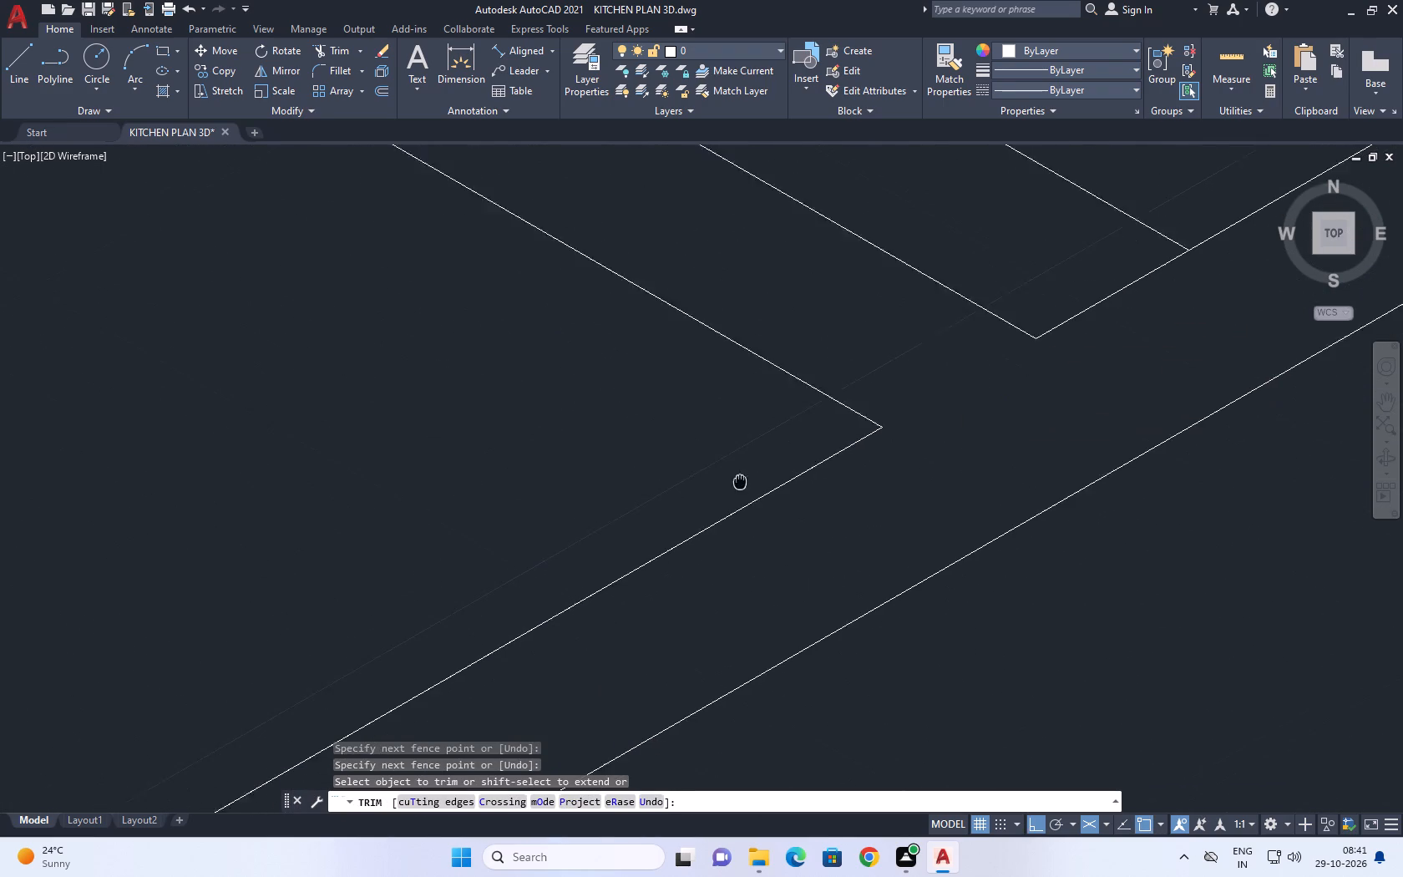
pyautogui.moveTo(714, 494); pyautogui.dragTo(651, 512, button='middle')
pyautogui.click(925, 351)
pyautogui.click(1007, 352)
pyautogui.press('space')
# Extend the centre line of the divider farther from the tall unit to the countertop's outer front edge.
pyautogui.scroll(-3, 938, 357)
pyautogui.press('e')
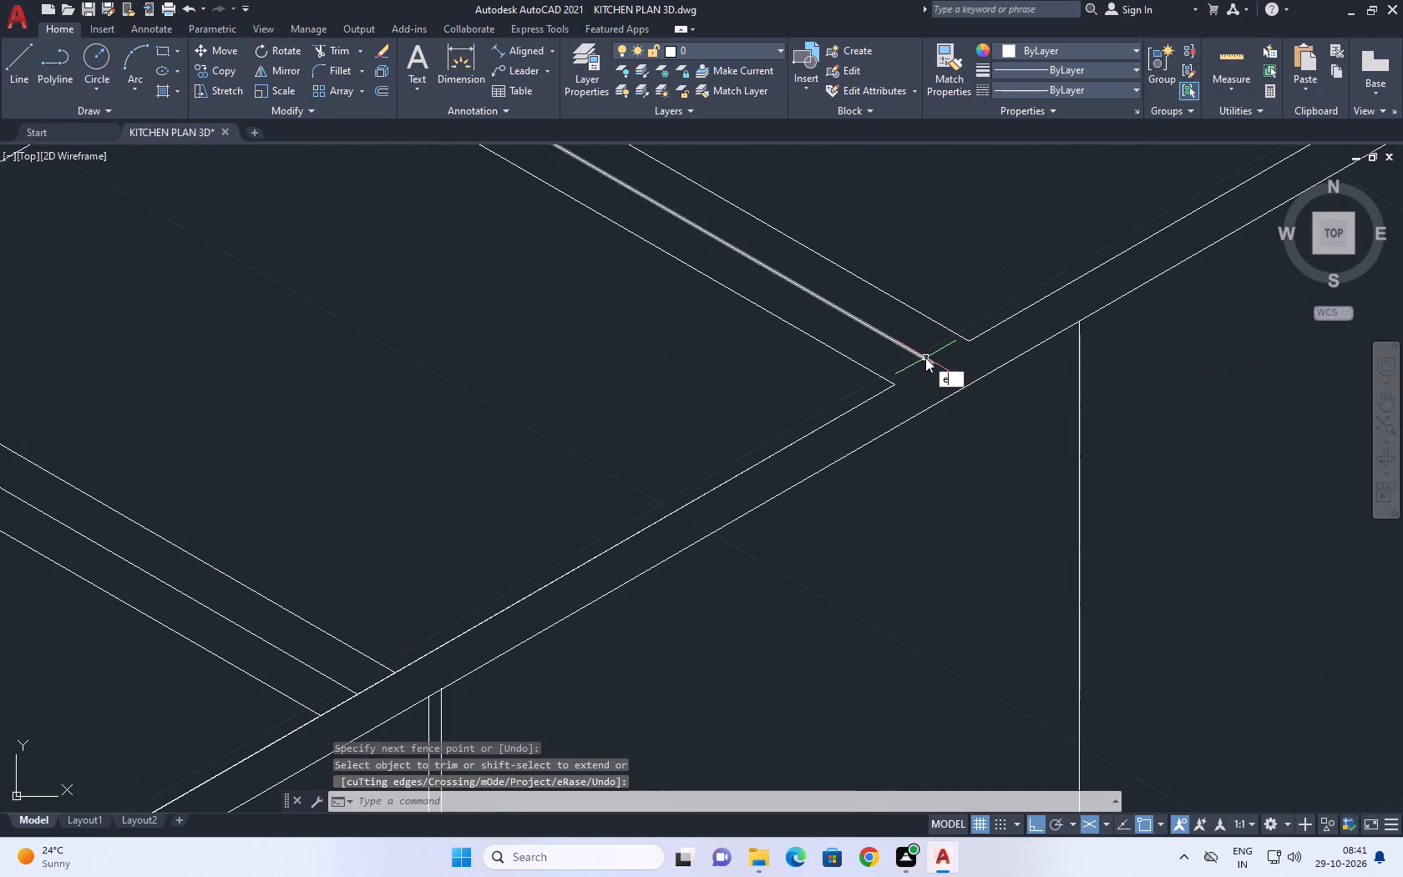
pyautogui.press('x')
pyautogui.press('space')
pyautogui.doubleClick(919, 349)
pyautogui.click(911, 362)
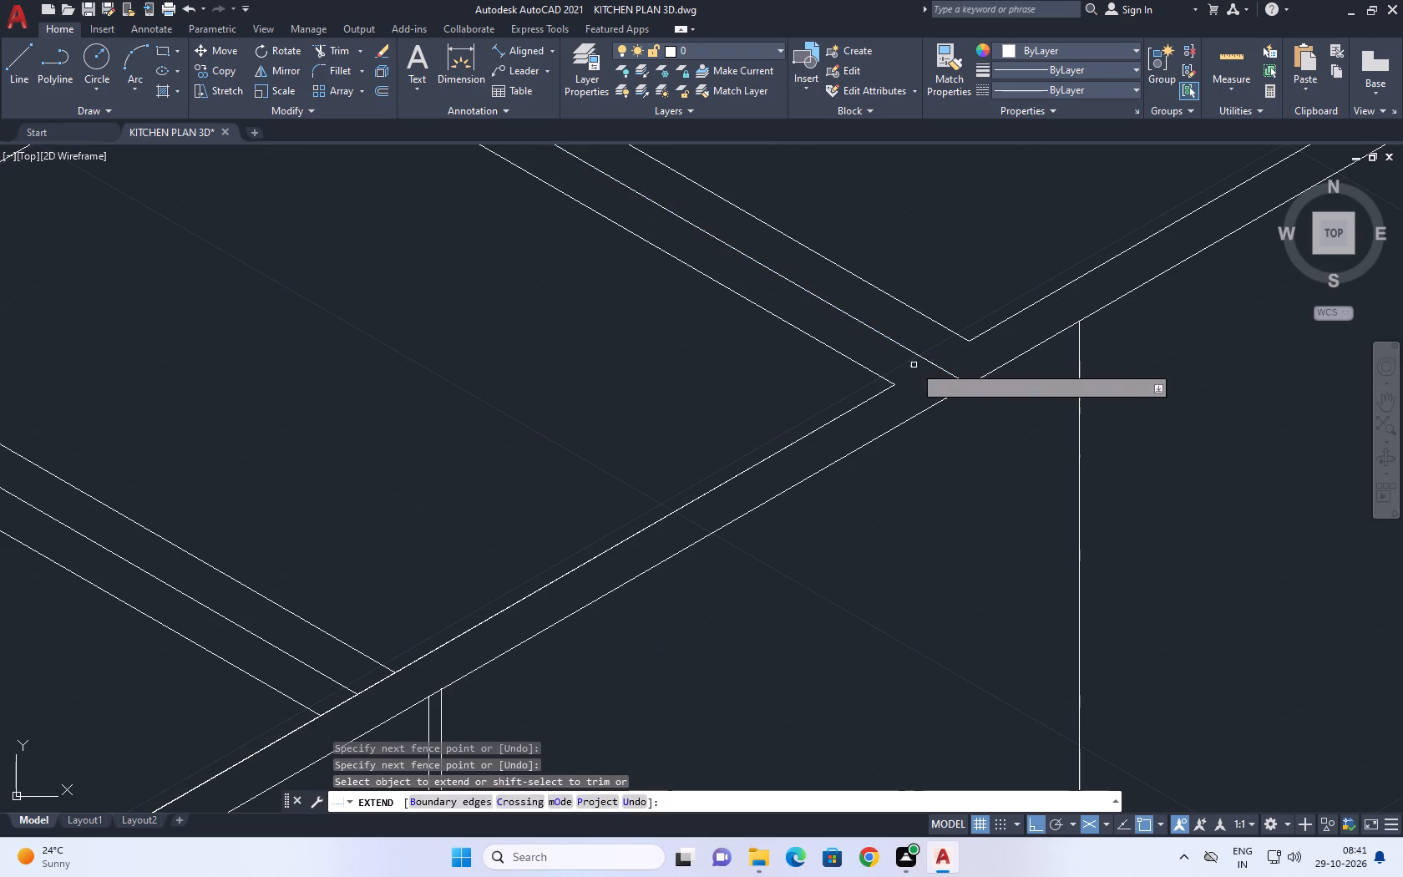
pyautogui.press('space')
# Trim the front inset line between the two border lines of the divider nearer the tall unit.
pyautogui.scroll(-2, 941, 385)
pyautogui.scroll(2, 712, 515)
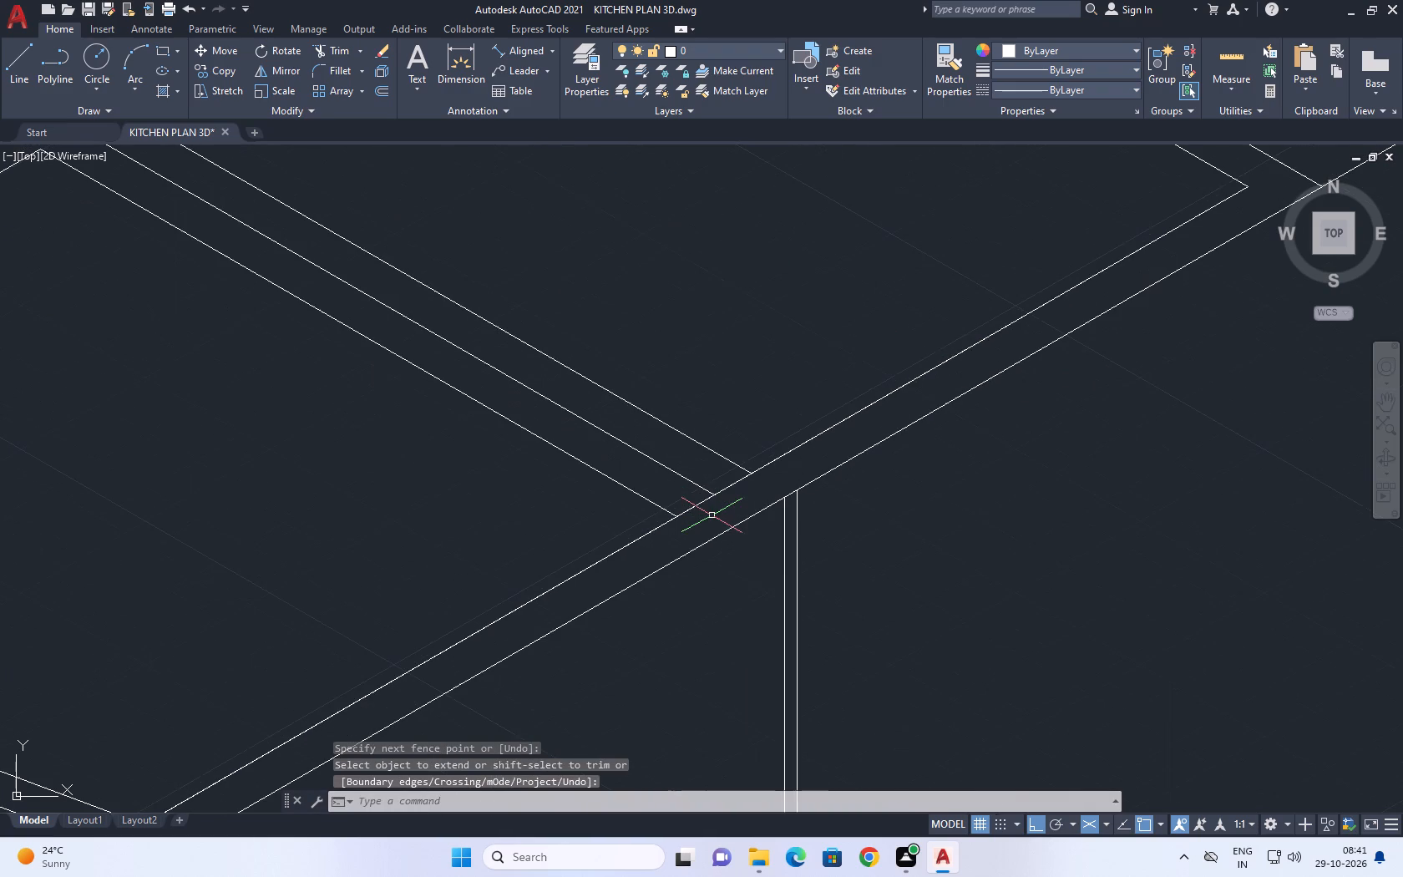
pyautogui.press('t')
pyautogui.press('r')
pyautogui.press('space')
pyautogui.click(702, 503)
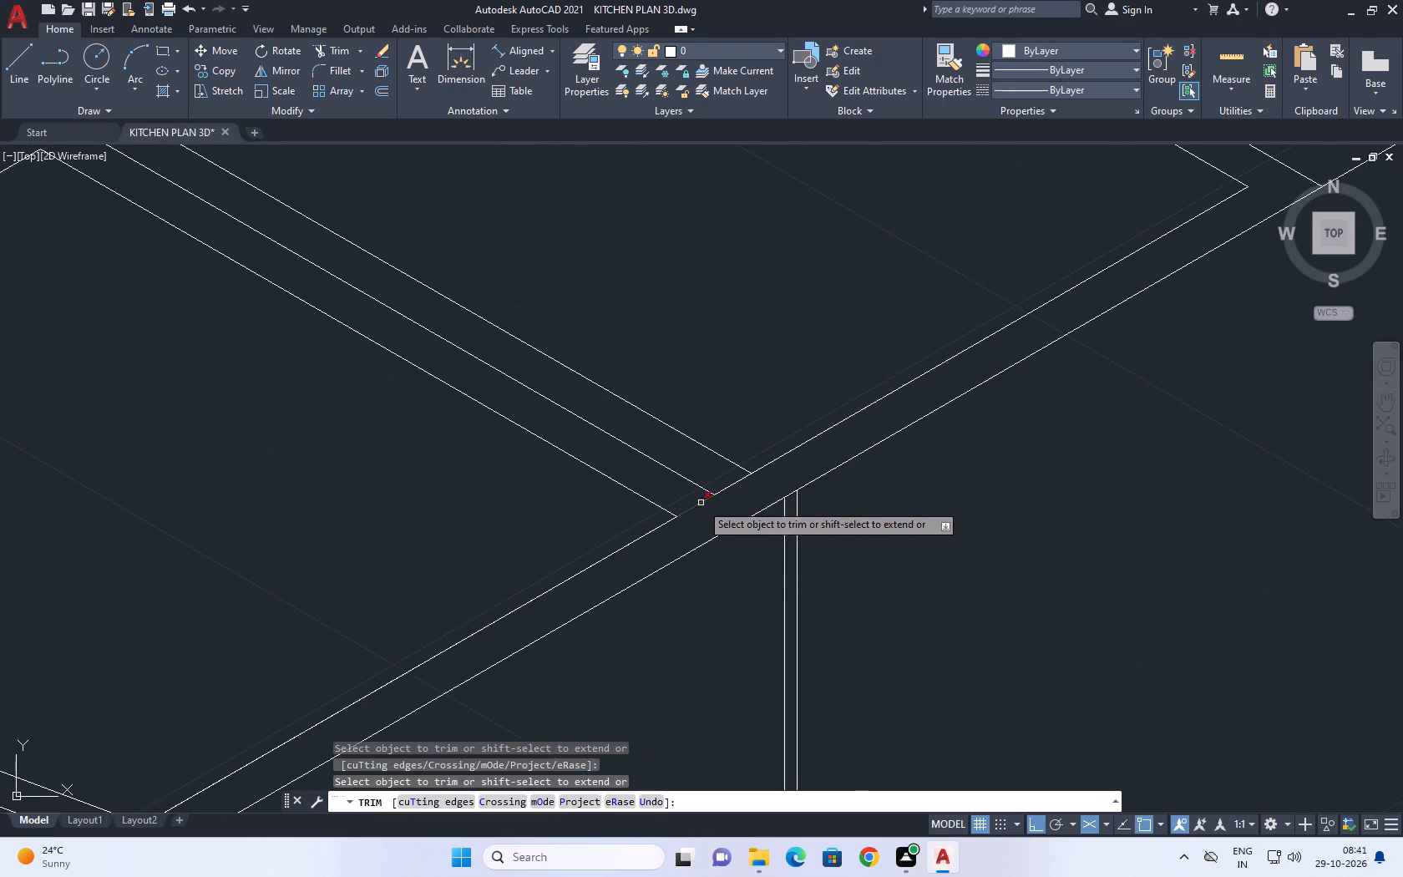
pyautogui.click(701, 503)
pyautogui.click(730, 483)
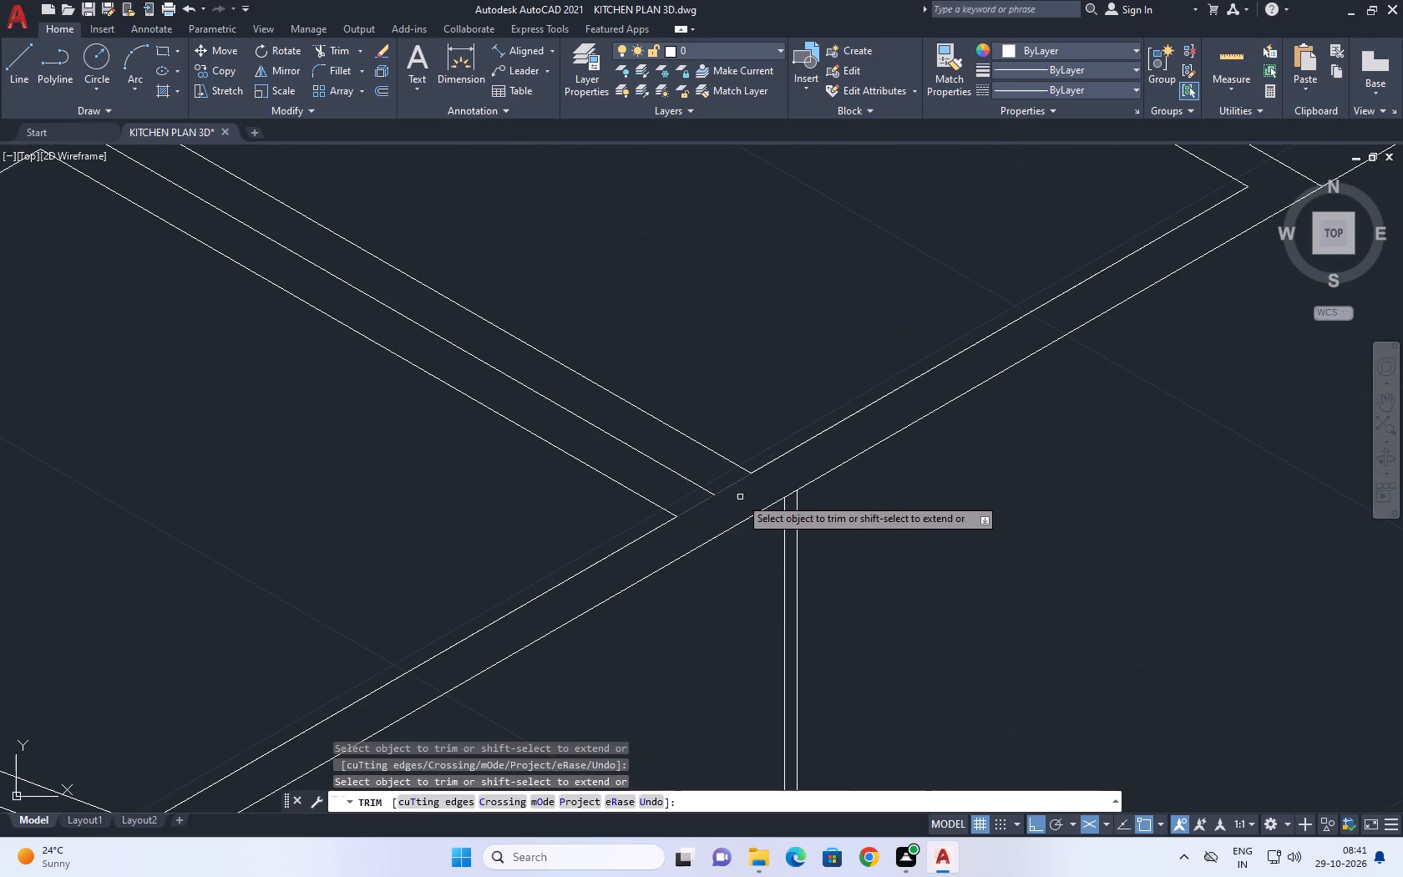
pyautogui.click(741, 497)
pyautogui.click(716, 468)
pyautogui.click(696, 507)
pyautogui.press('v')
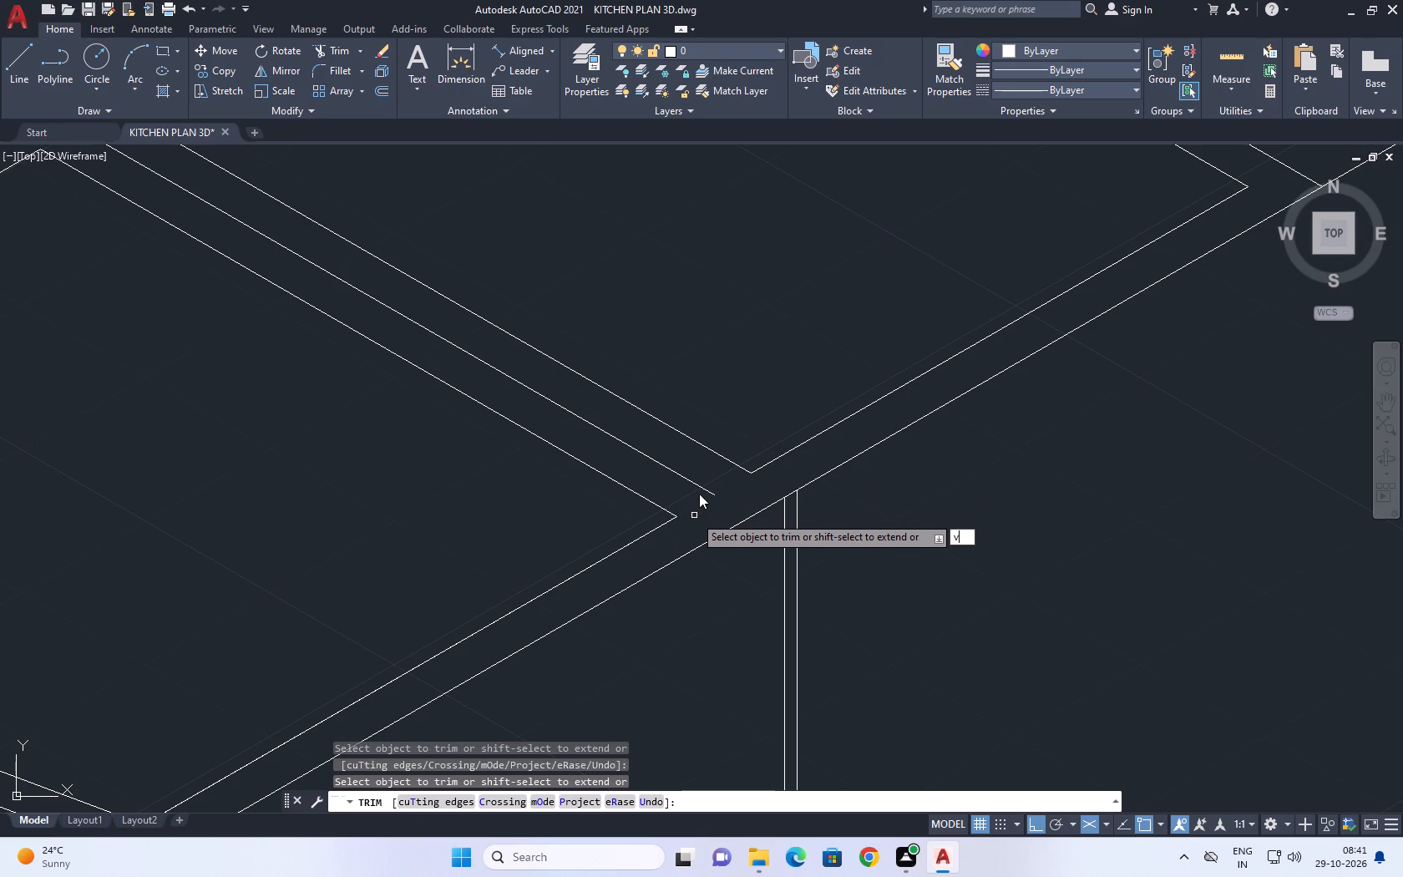
pyautogui.press('e')
pyautogui.press('x')
pyautogui.press('Escape')
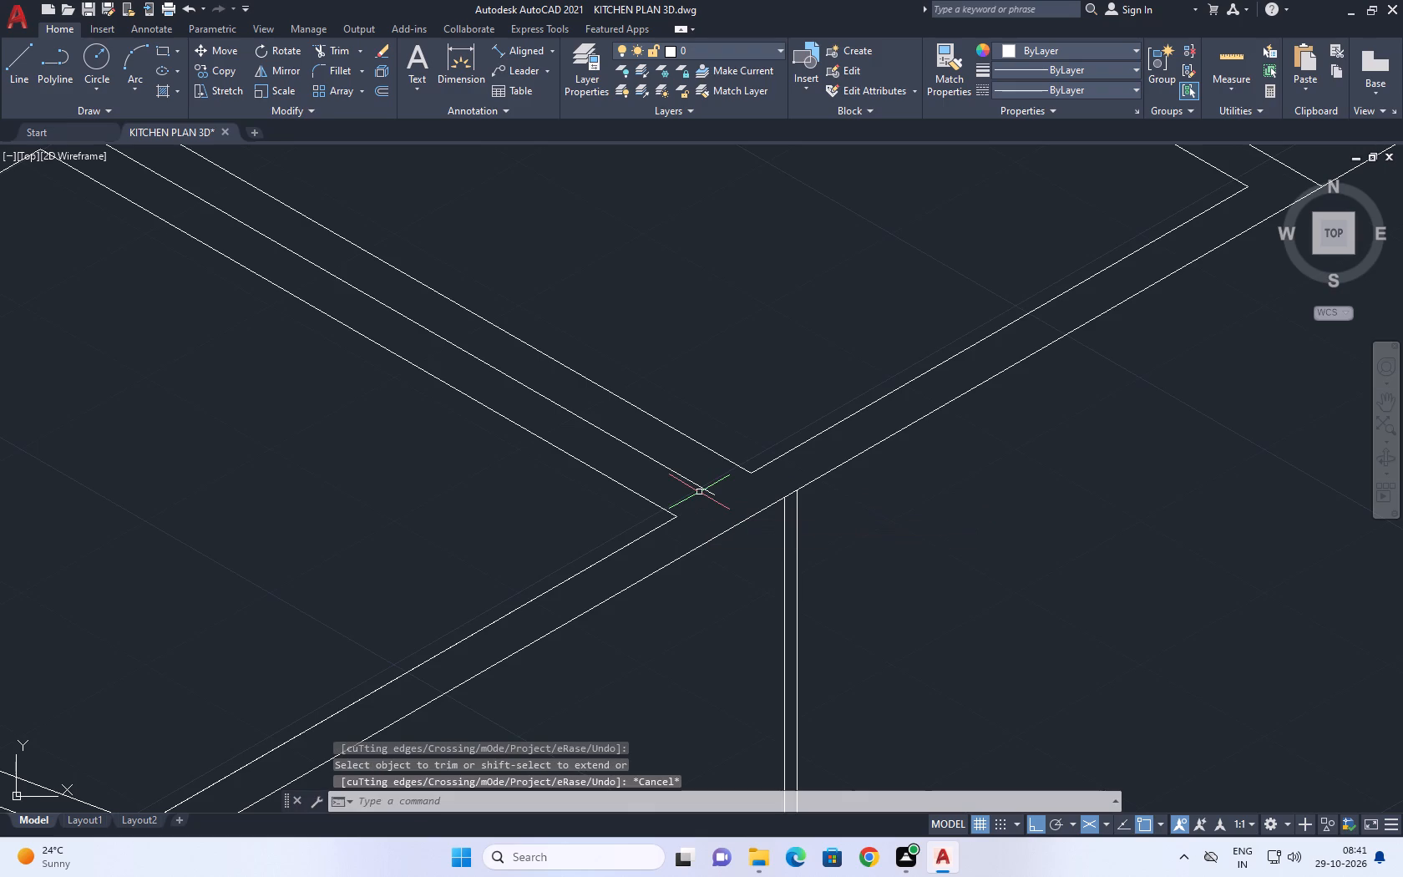
# Extend the centre line of the divider nearer the tall unit to the countertop's outer front edge.
pyautogui.write('ex')
pyautogui.press('space')
pyautogui.click(705, 488)
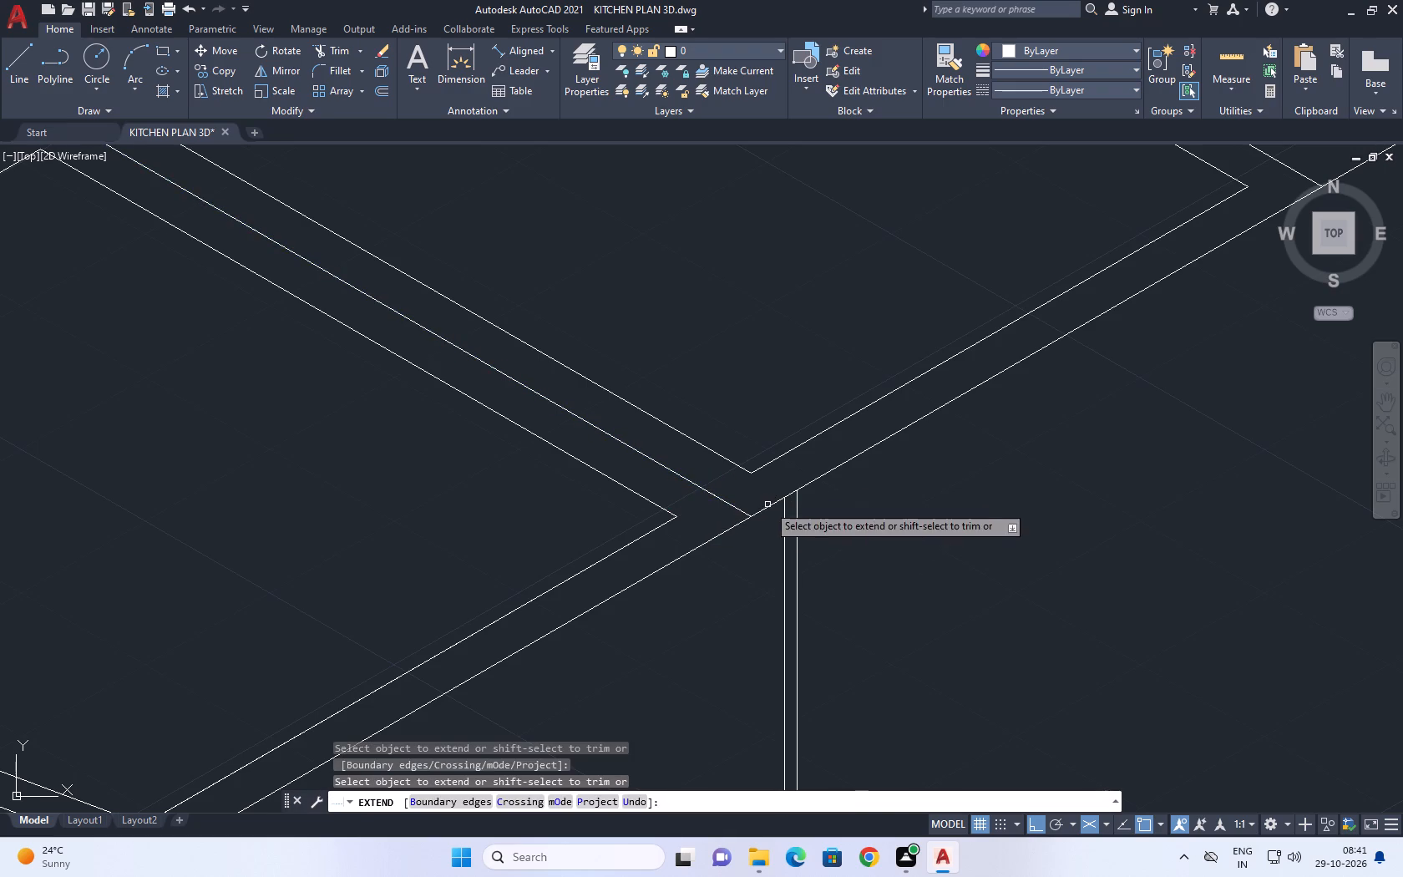
pyautogui.press('Escape')
# Extend the short inset line along the countertop's far end to the front inset line.
pyautogui.scroll(-2, 771, 504)
pyautogui.moveTo(904, 492); pyautogui.dragTo(875, 535, button='middle')
pyautogui.moveTo(970, 342); pyautogui.dragTo(817, 439, button='middle')
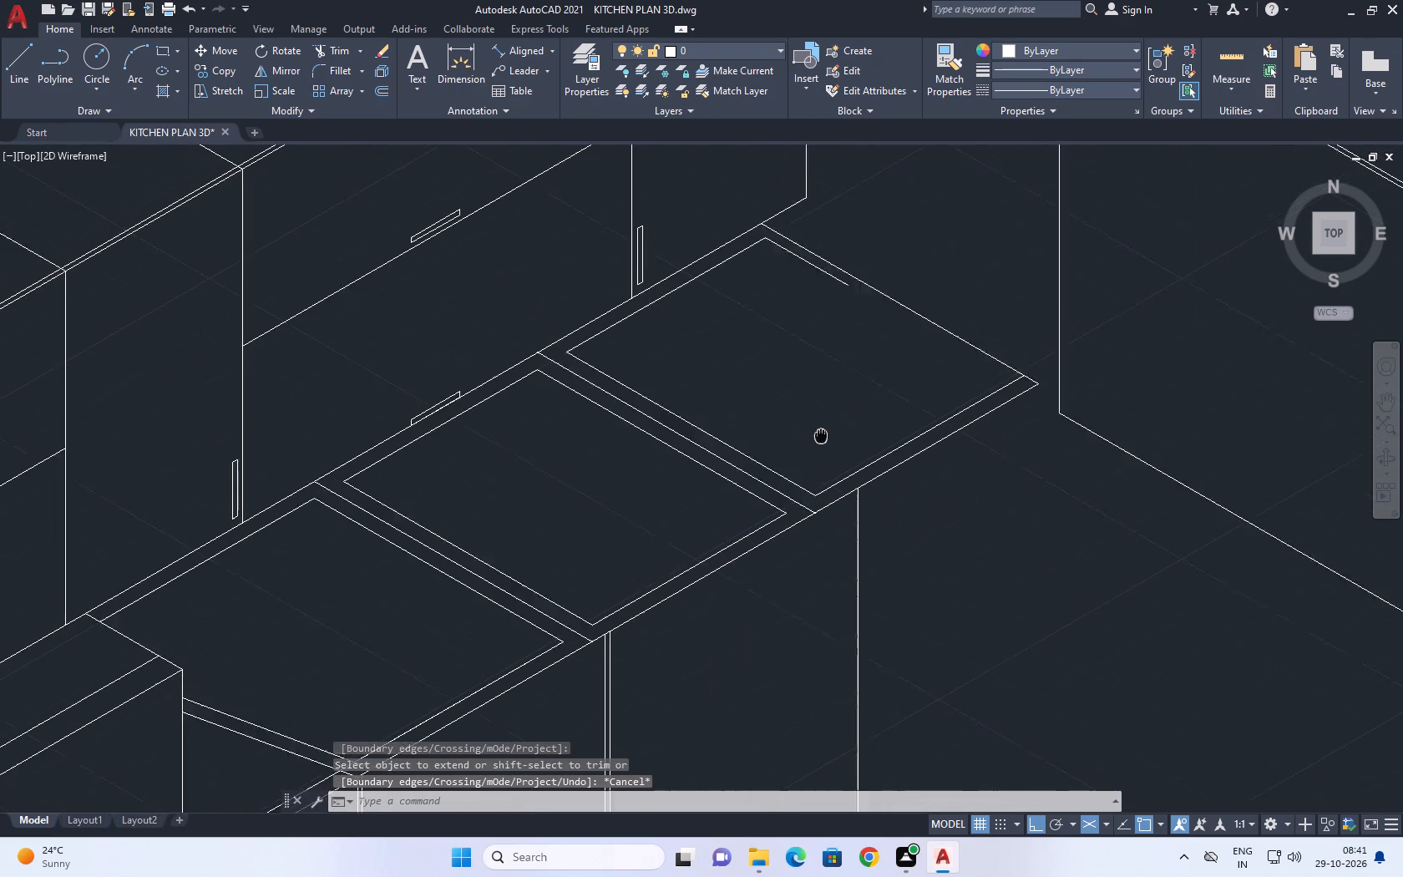
pyautogui.moveTo(817, 439); pyautogui.dragTo(792, 459, button='middle')
pyautogui.moveTo(800, 281); pyautogui.dragTo(787, 308, button='middle')
pyautogui.press('e')
pyautogui.press('x')
pyautogui.press('space')
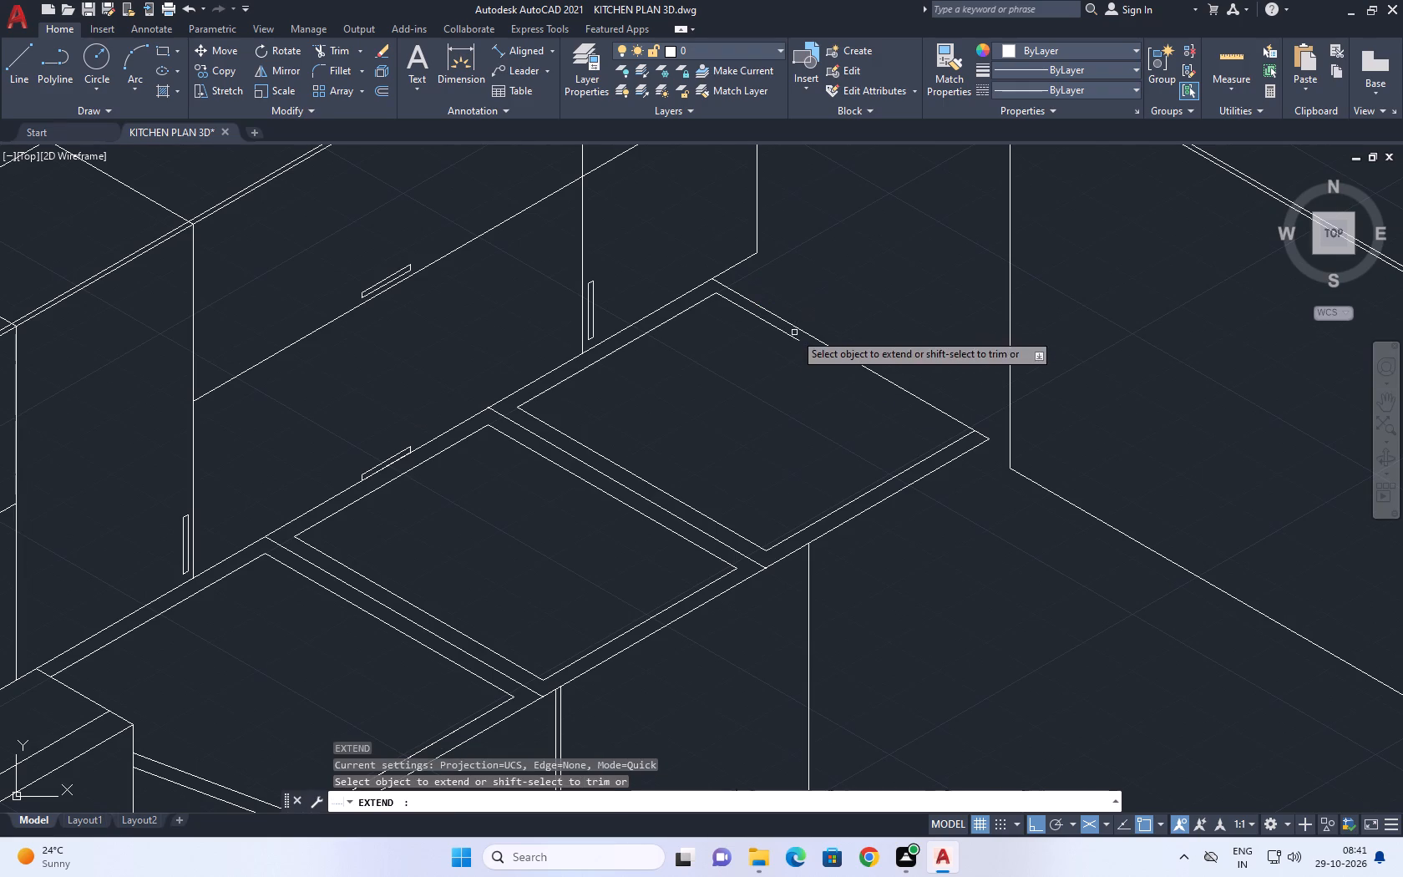
pyautogui.click(789, 337)
pyautogui.press('Escape')
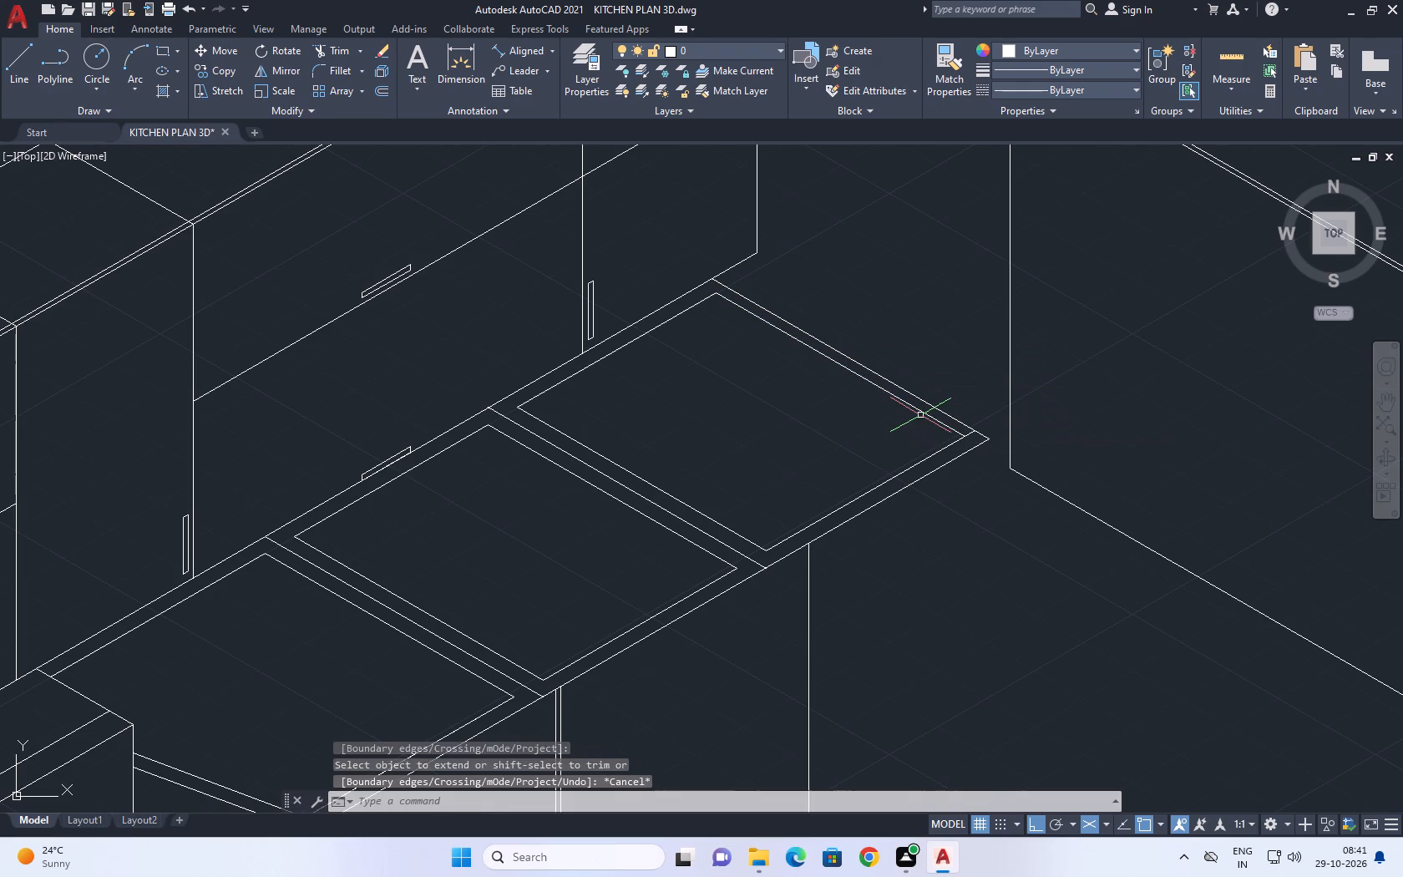
# Trim the front inset line's end that projects past the far-end inset line at the countertop's corner.
pyautogui.press('t')
pyautogui.press('r')
pyautogui.press('space')
pyautogui.scroll(3, 935, 417)
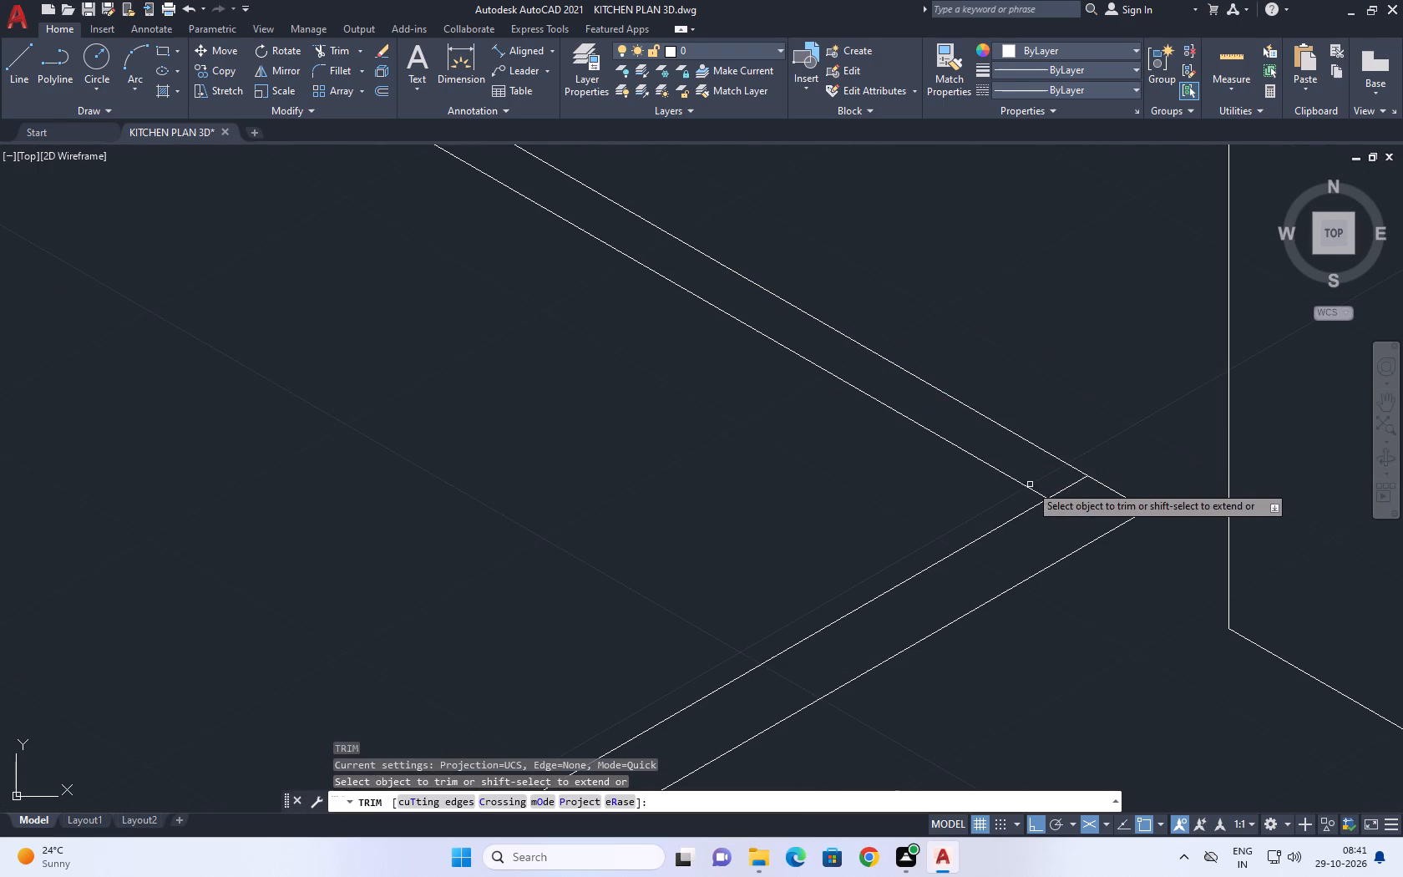
pyautogui.click(1049, 477)
pyautogui.click(1085, 523)
pyautogui.scroll(-4, 995, 416)
pyautogui.press('Escape')
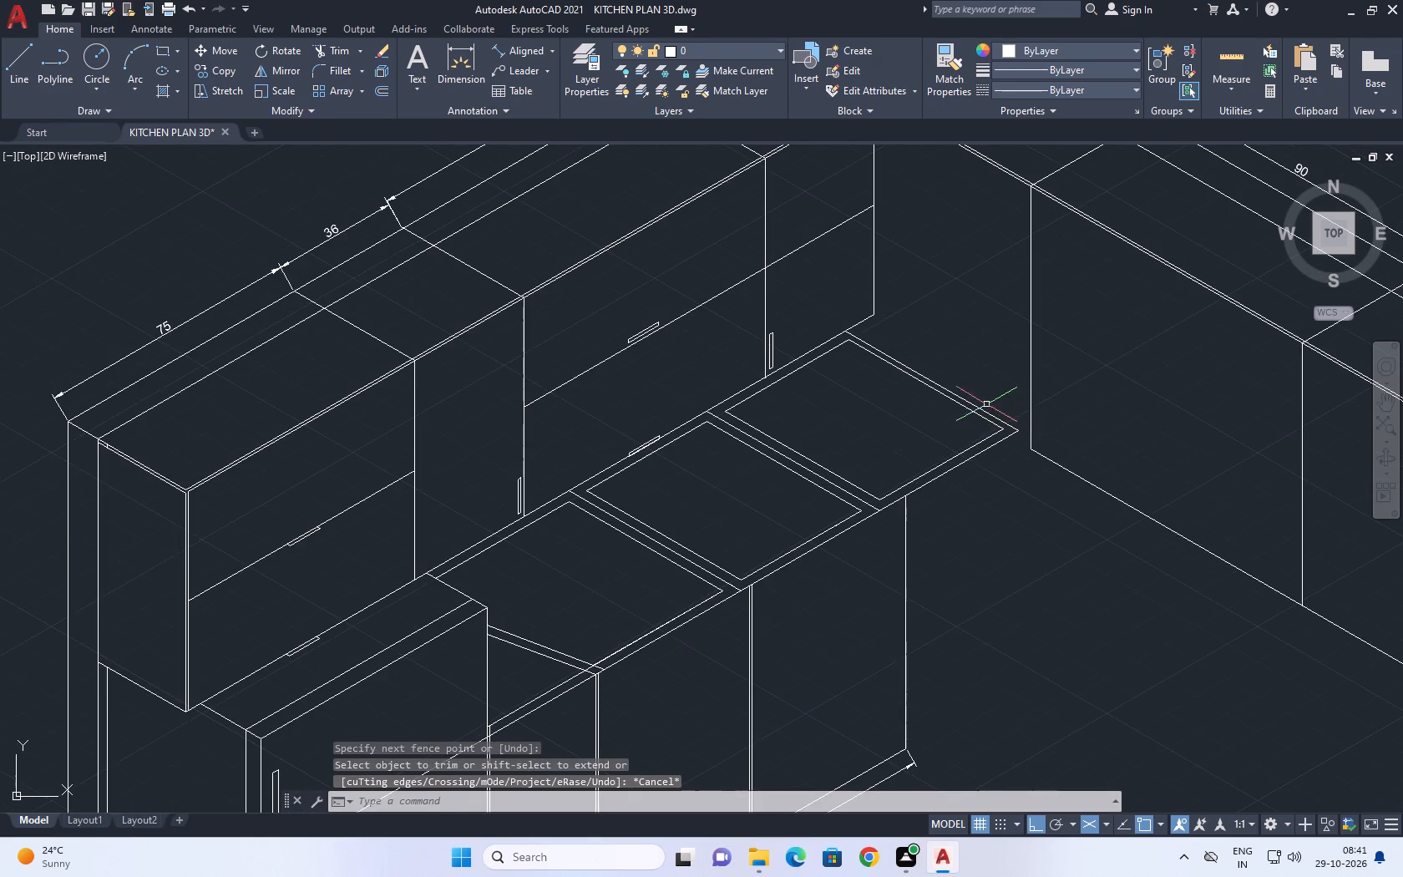
# Trim the front inset line between the two diagonal lines beside the tall unit, and the diagonals' ends beyond it.
pyautogui.moveTo(970, 395); pyautogui.dragTo(866, 317, button='middle')
pyautogui.moveTo(866, 317); pyautogui.dragTo(870, 327, button='middle')
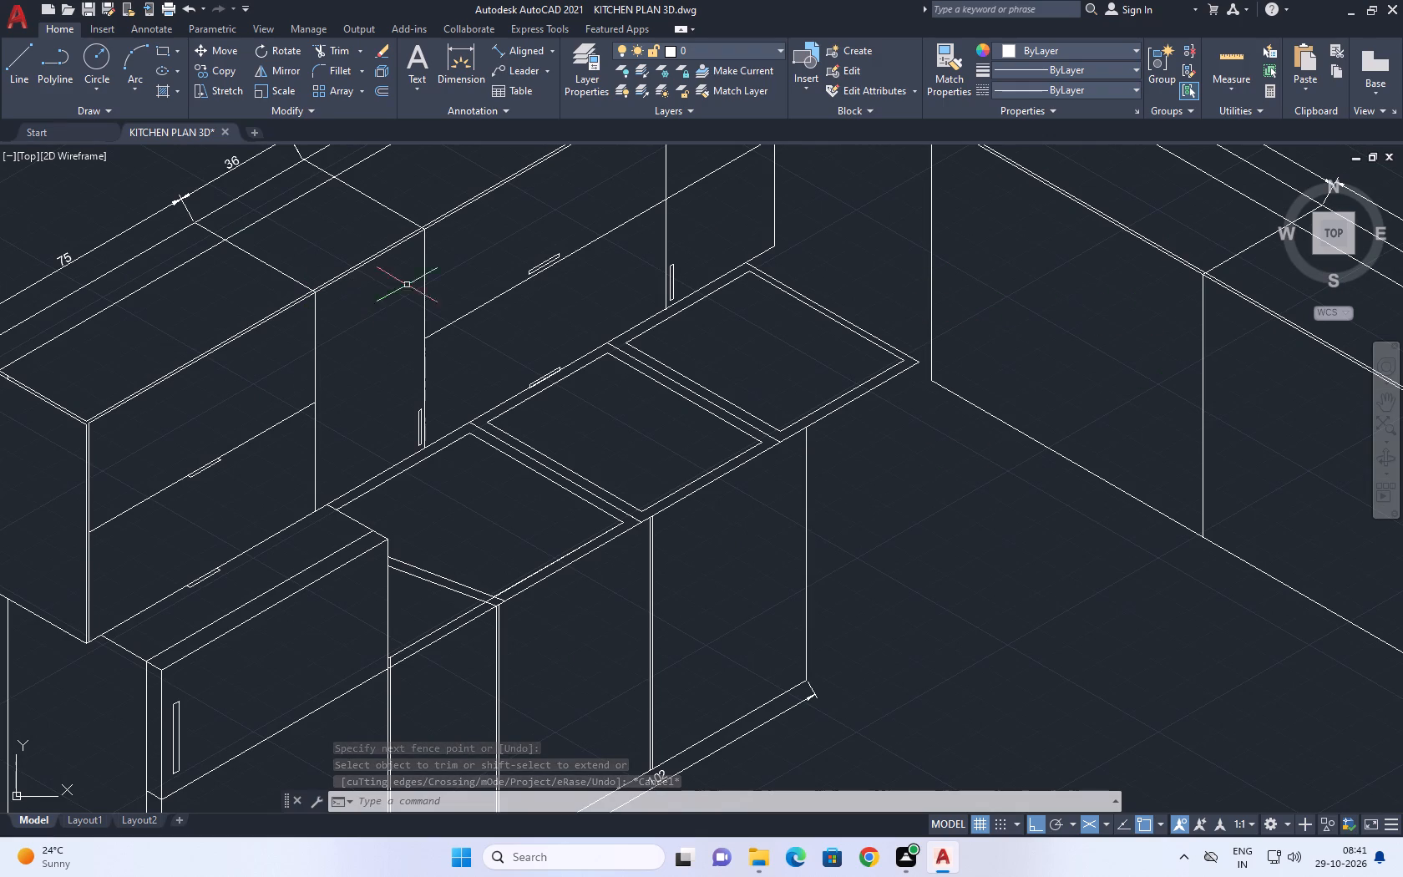
pyautogui.moveTo(403, 618); pyautogui.dragTo(398, 467, button='middle')
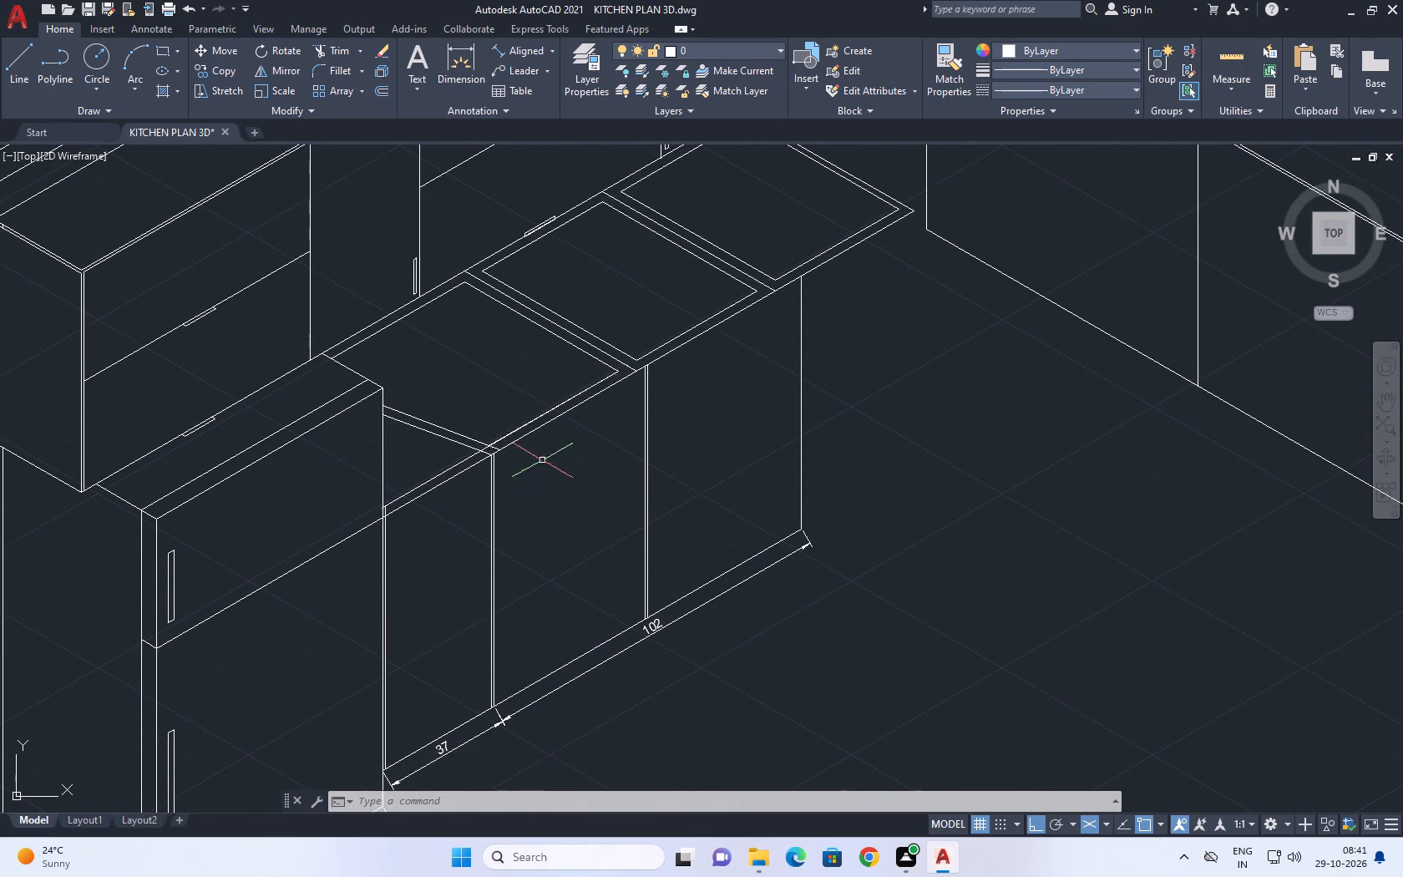
pyautogui.press('t')
pyautogui.press('r')
pyautogui.press('space')
pyautogui.scroll(5, 476, 447)
pyautogui.moveTo(489, 416); pyautogui.dragTo(498, 448)
pyautogui.click(484, 527)
pyautogui.click(499, 434)
pyautogui.moveTo(534, 438); pyautogui.dragTo(555, 454)
pyautogui.moveTo(627, 431); pyautogui.dragTo(637, 431)
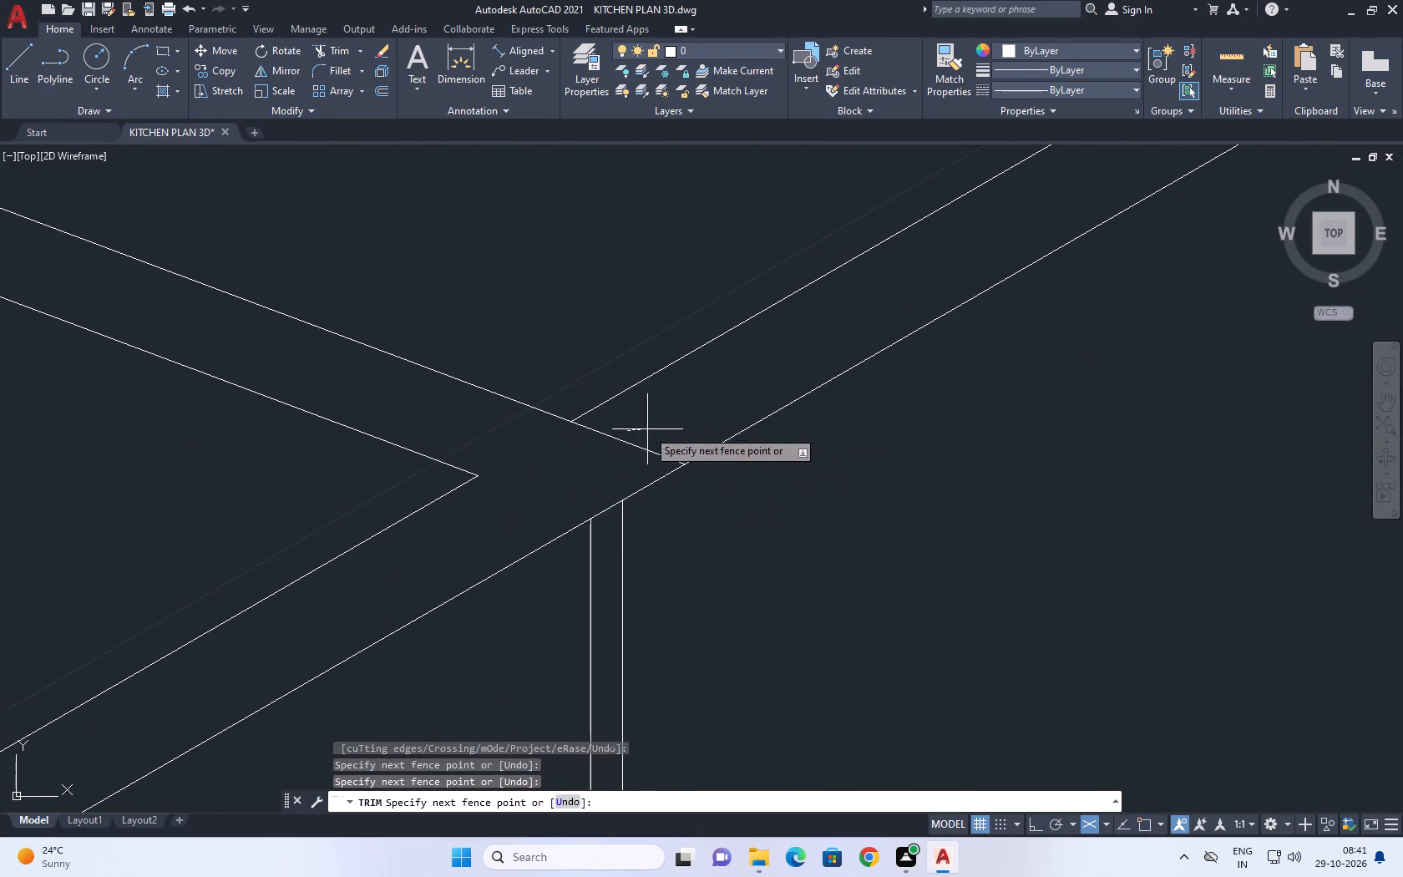
pyautogui.click(604, 454)
pyautogui.press('space')
pyautogui.scroll(-5, 696, 477)
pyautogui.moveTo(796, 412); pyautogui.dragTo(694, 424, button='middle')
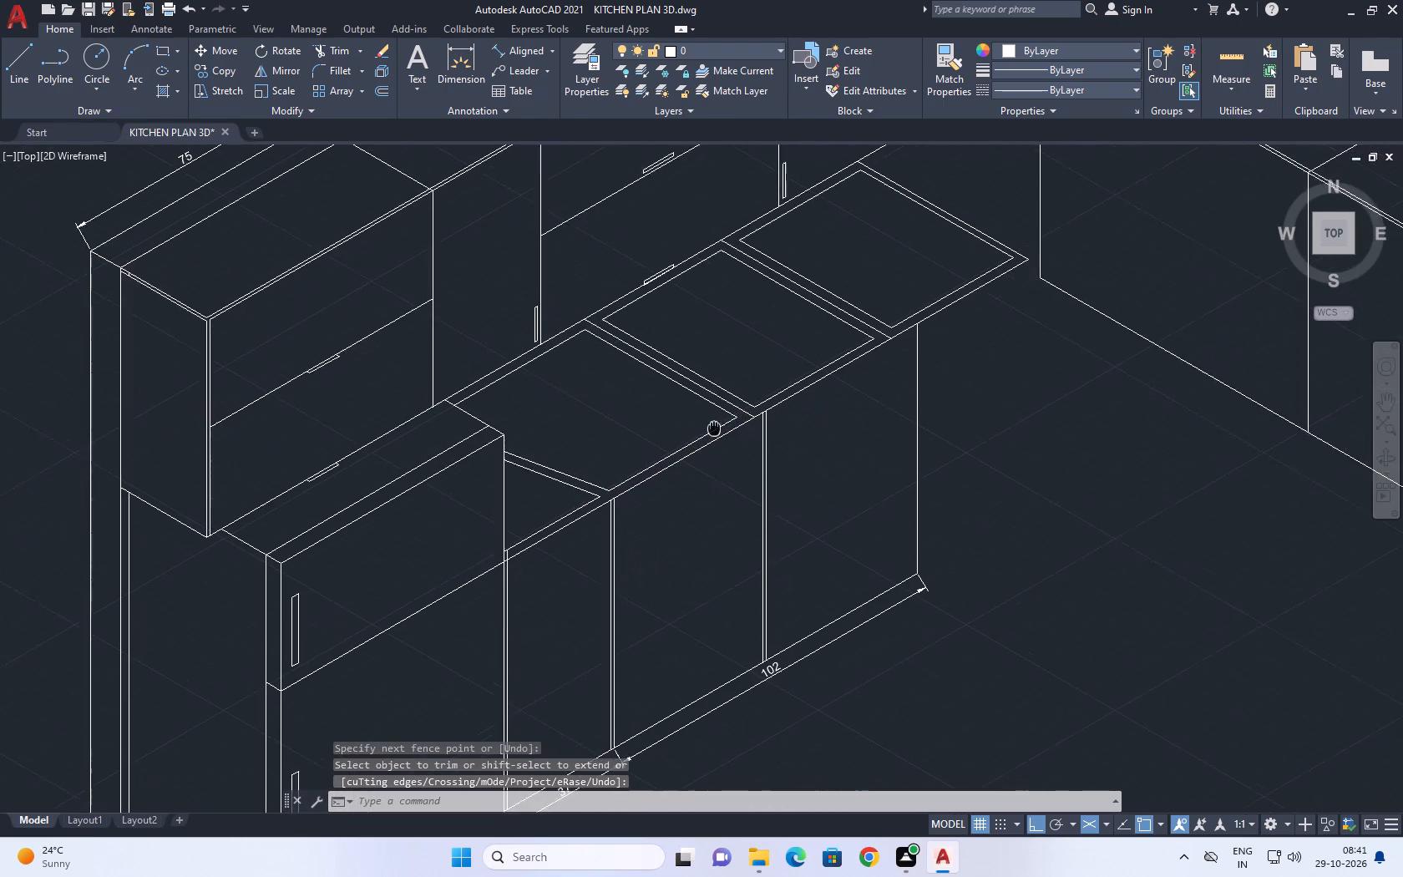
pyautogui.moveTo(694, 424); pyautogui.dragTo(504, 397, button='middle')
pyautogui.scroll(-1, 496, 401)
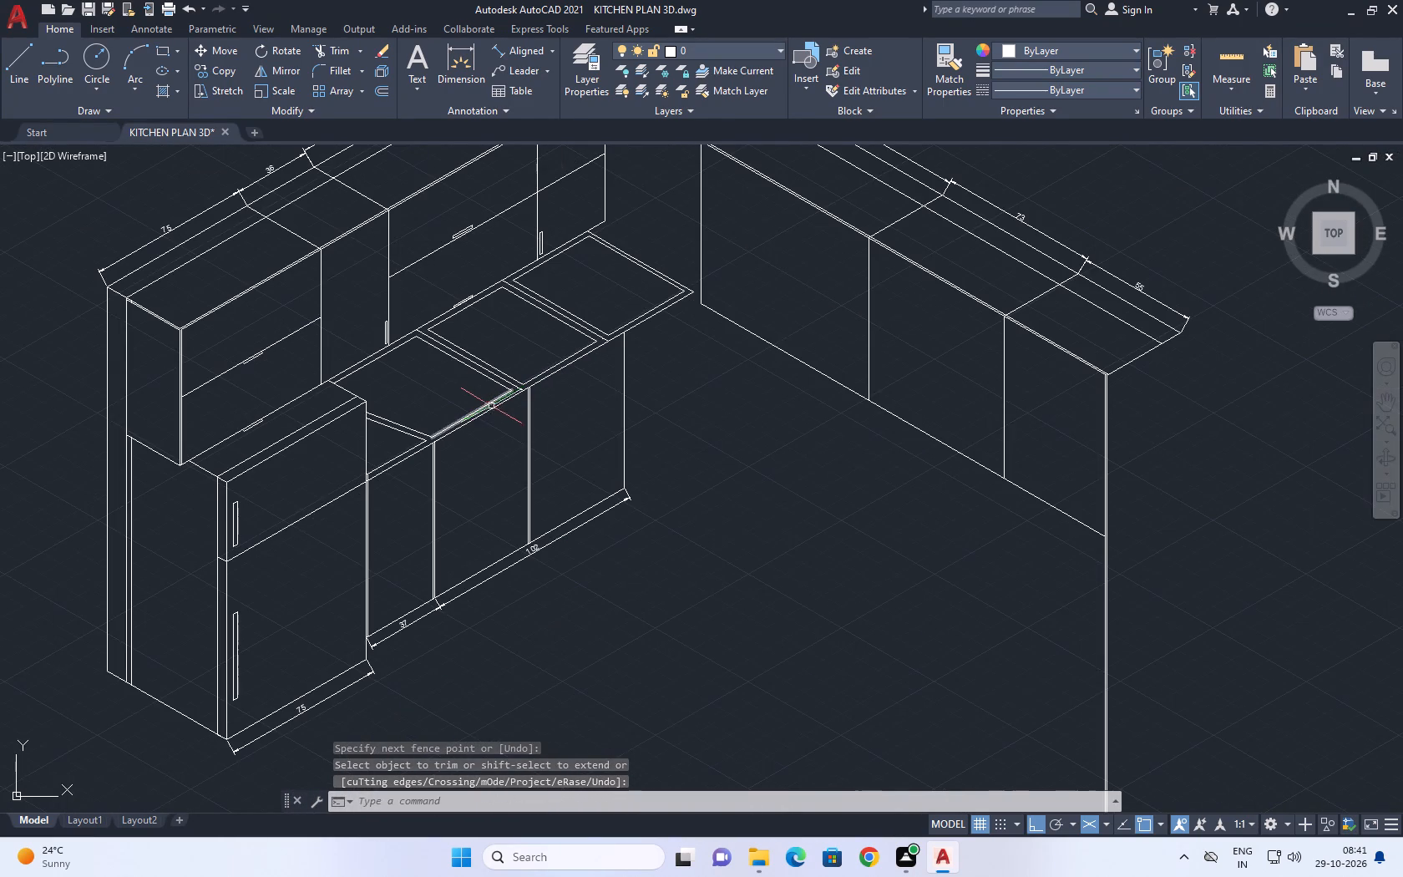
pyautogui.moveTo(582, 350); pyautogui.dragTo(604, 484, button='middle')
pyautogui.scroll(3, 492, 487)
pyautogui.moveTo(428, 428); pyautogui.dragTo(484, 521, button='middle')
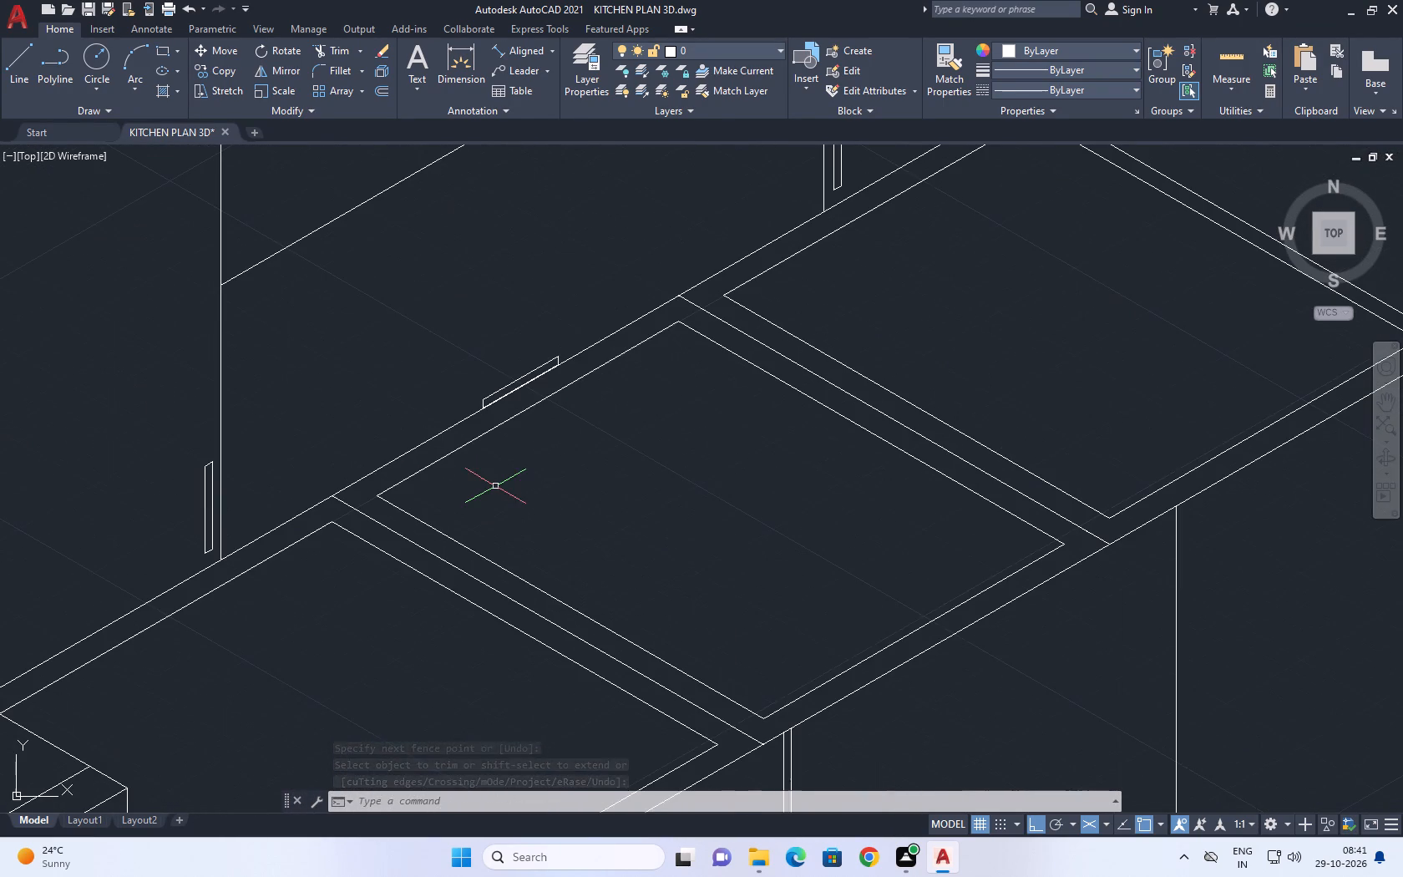
# Fillet the middle countertop section's inset outline with radius 4 at both back corners and the front corner nearer the tall unit.
pyautogui.press('f')
pyautogui.press('space')
pyautogui.press('r')
pyautogui.press('space')
pyautogui.write('4')
pyautogui.press('space')
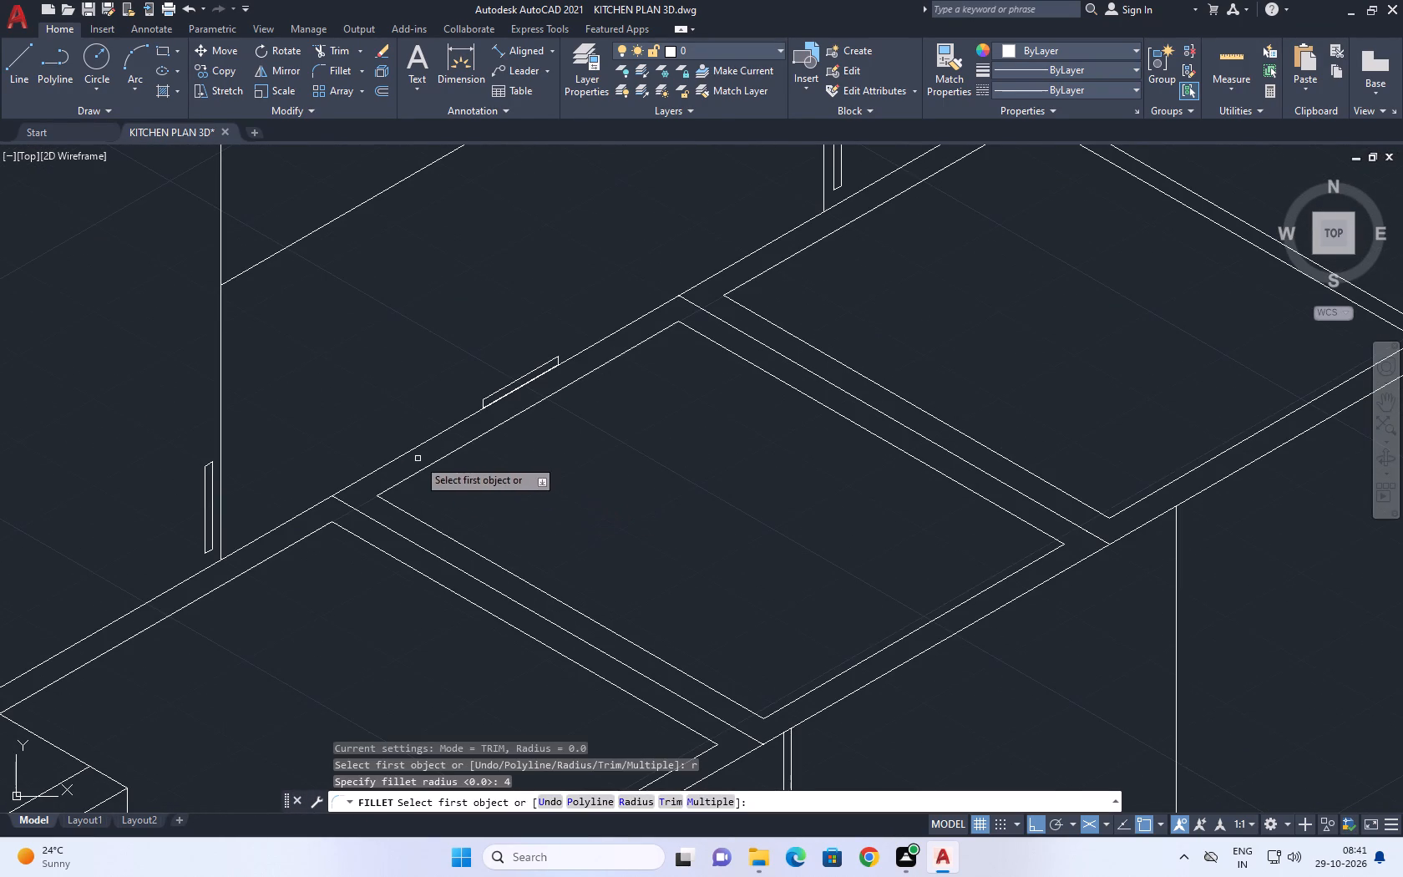
pyautogui.moveTo(427, 466); pyautogui.dragTo(417, 483)
pyautogui.click(411, 518)
pyautogui.press('space')
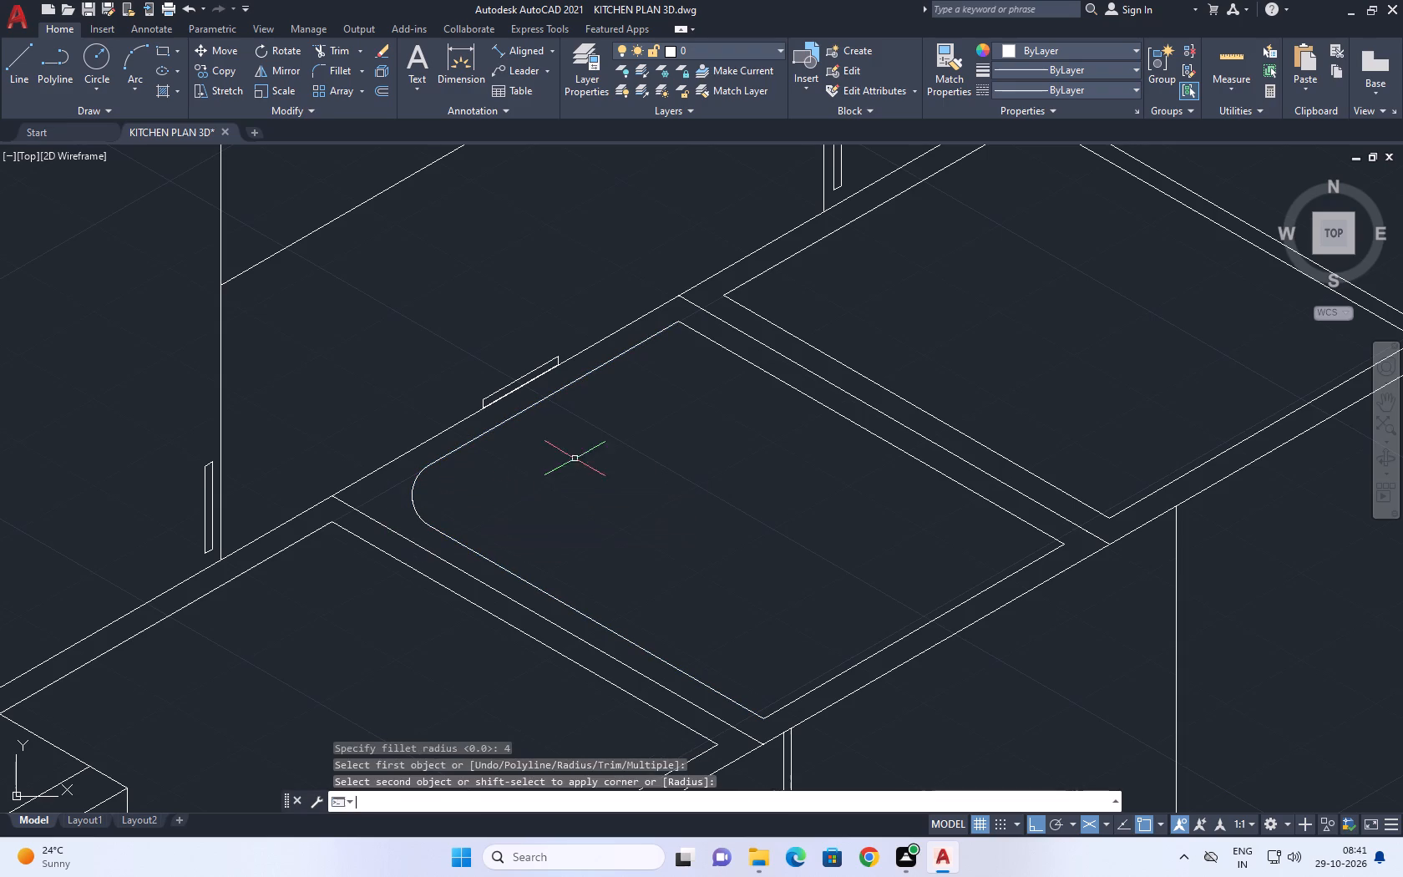
pyautogui.click(576, 378)
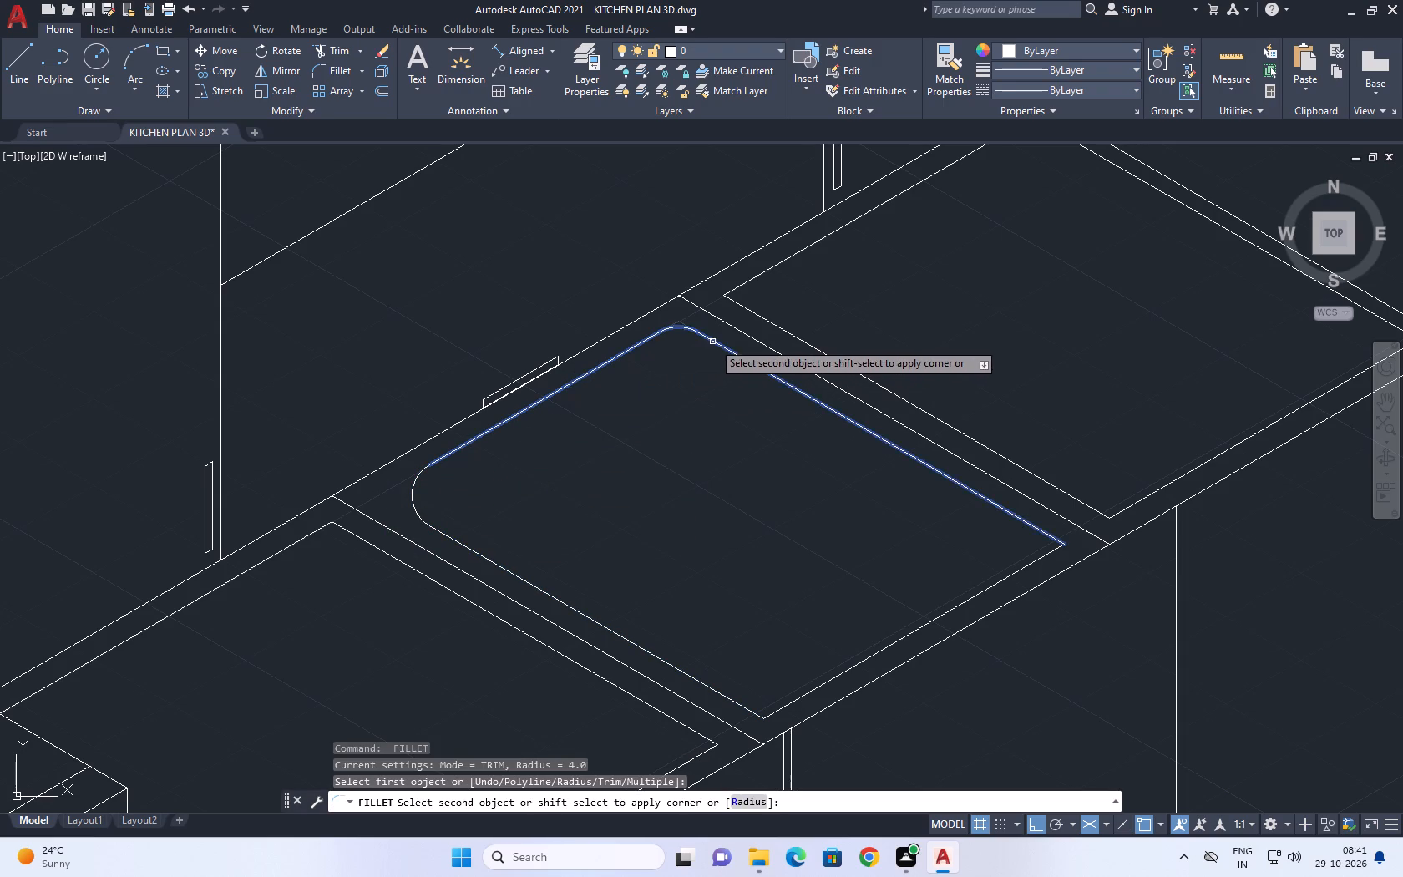
pyautogui.click(713, 342)
pyautogui.moveTo(790, 449); pyautogui.dragTo(613, 317, button='middle')
pyautogui.press('space')
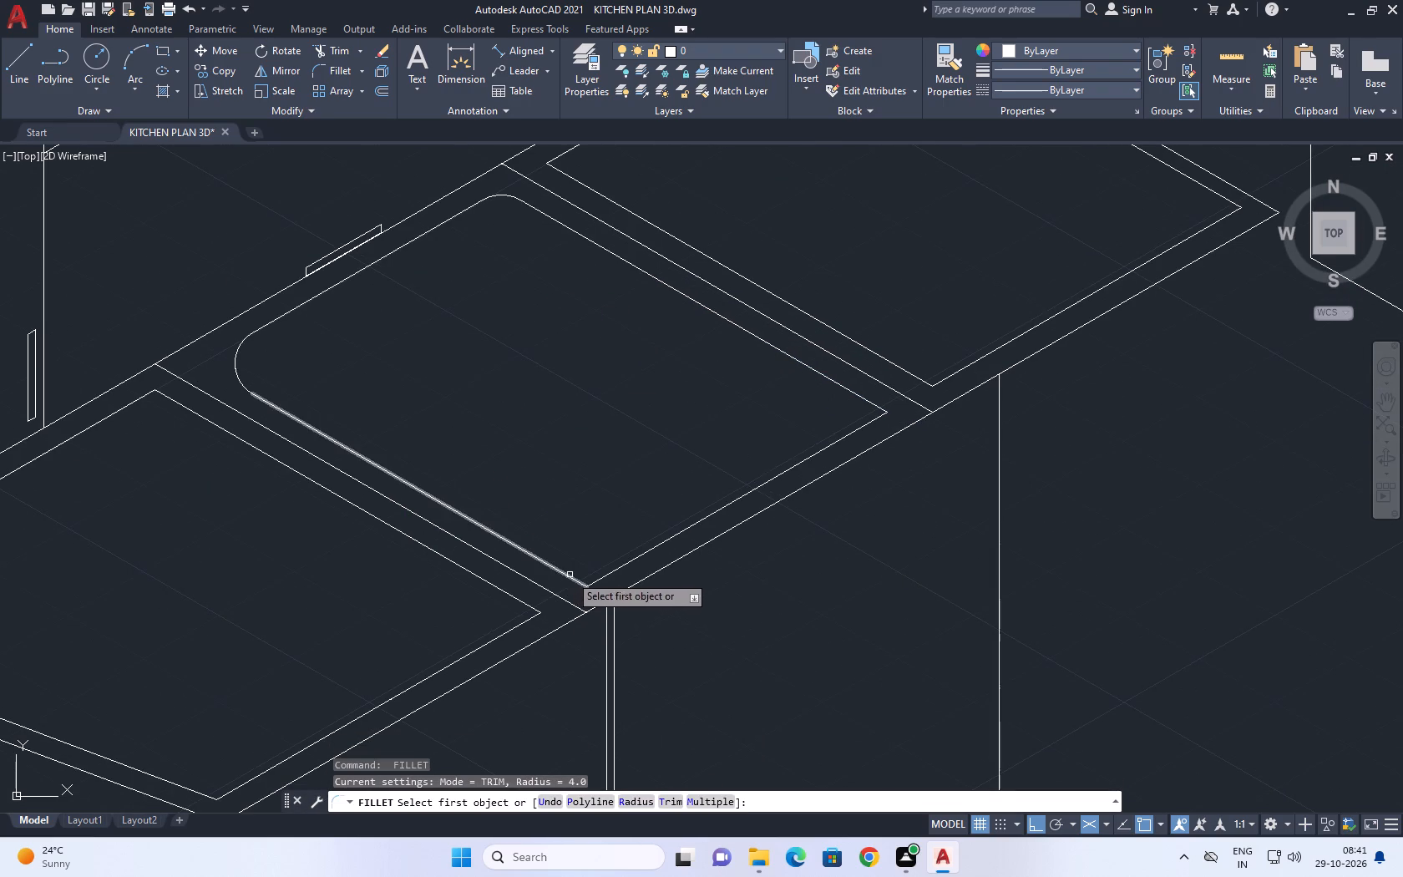
pyautogui.click(570, 575)
pyautogui.click(637, 559)
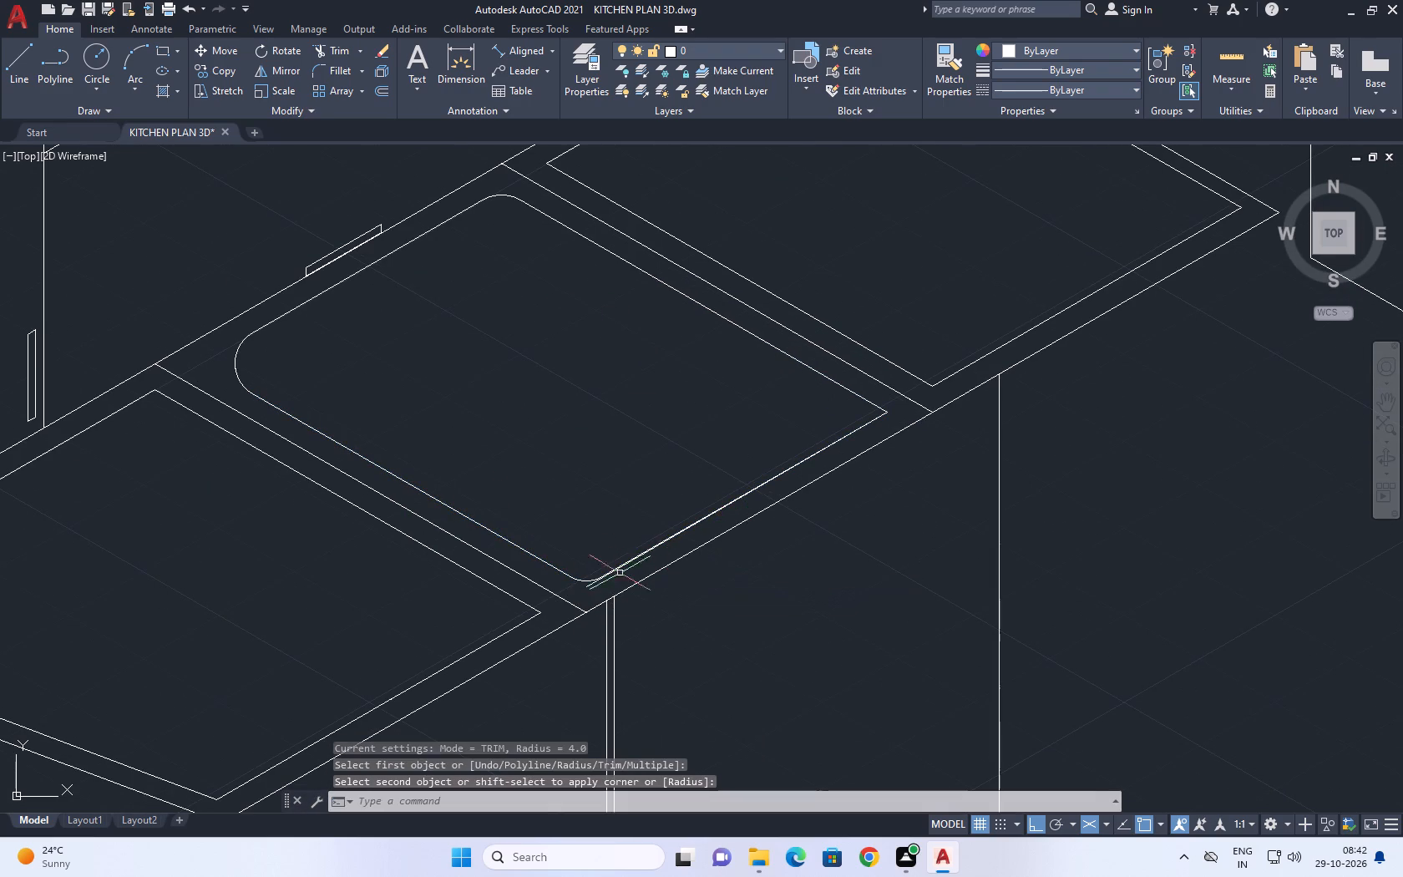
# Erase the leftover duplicate inset line that projects past the middle section's rounded front corner nearer the tall unit.
pyautogui.scroll(2, 590, 586)
pyautogui.click(590, 589)
pyautogui.click(585, 582)
pyautogui.press('Delete')
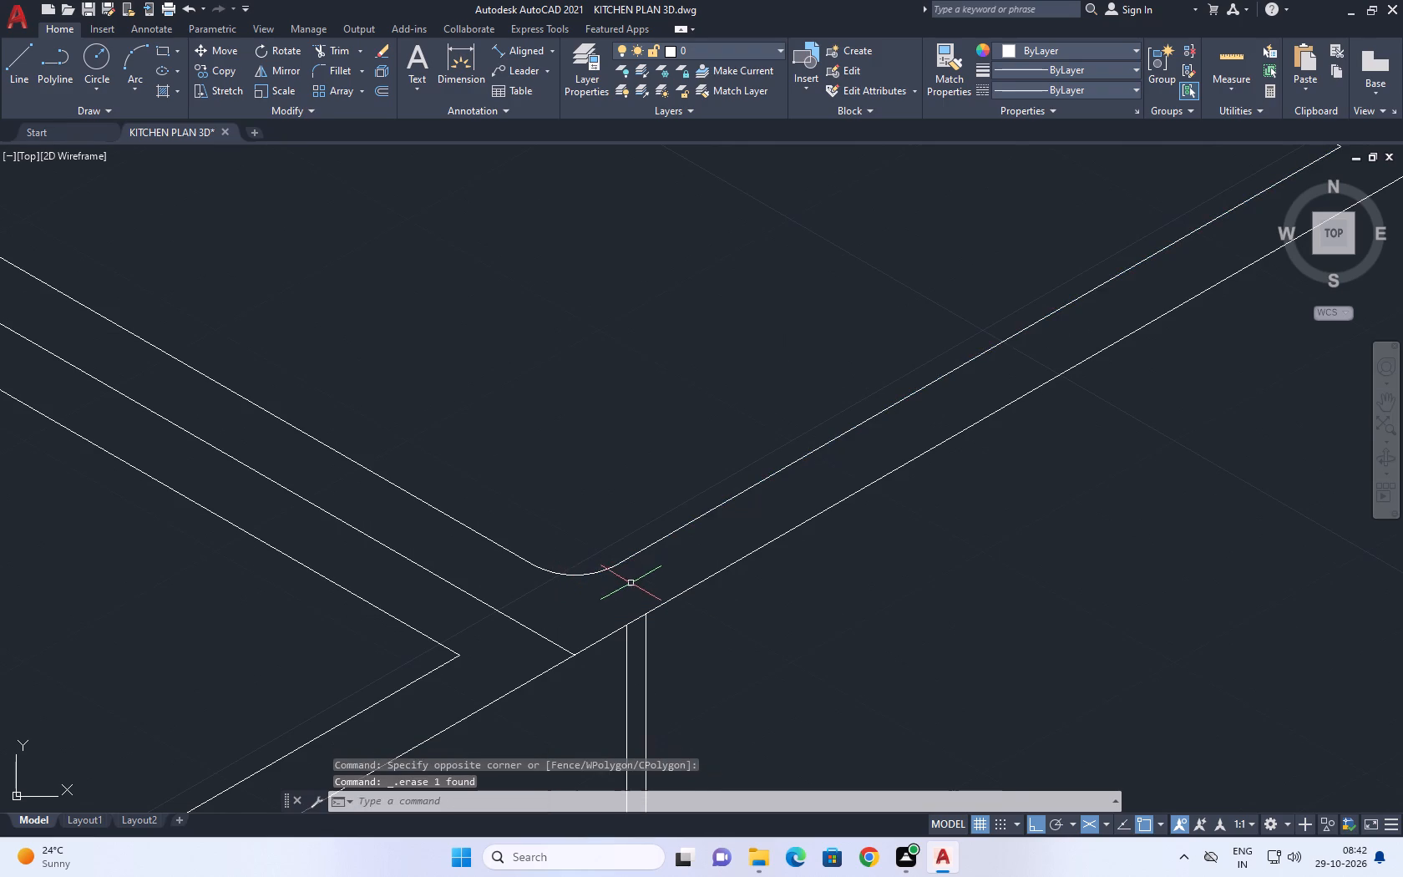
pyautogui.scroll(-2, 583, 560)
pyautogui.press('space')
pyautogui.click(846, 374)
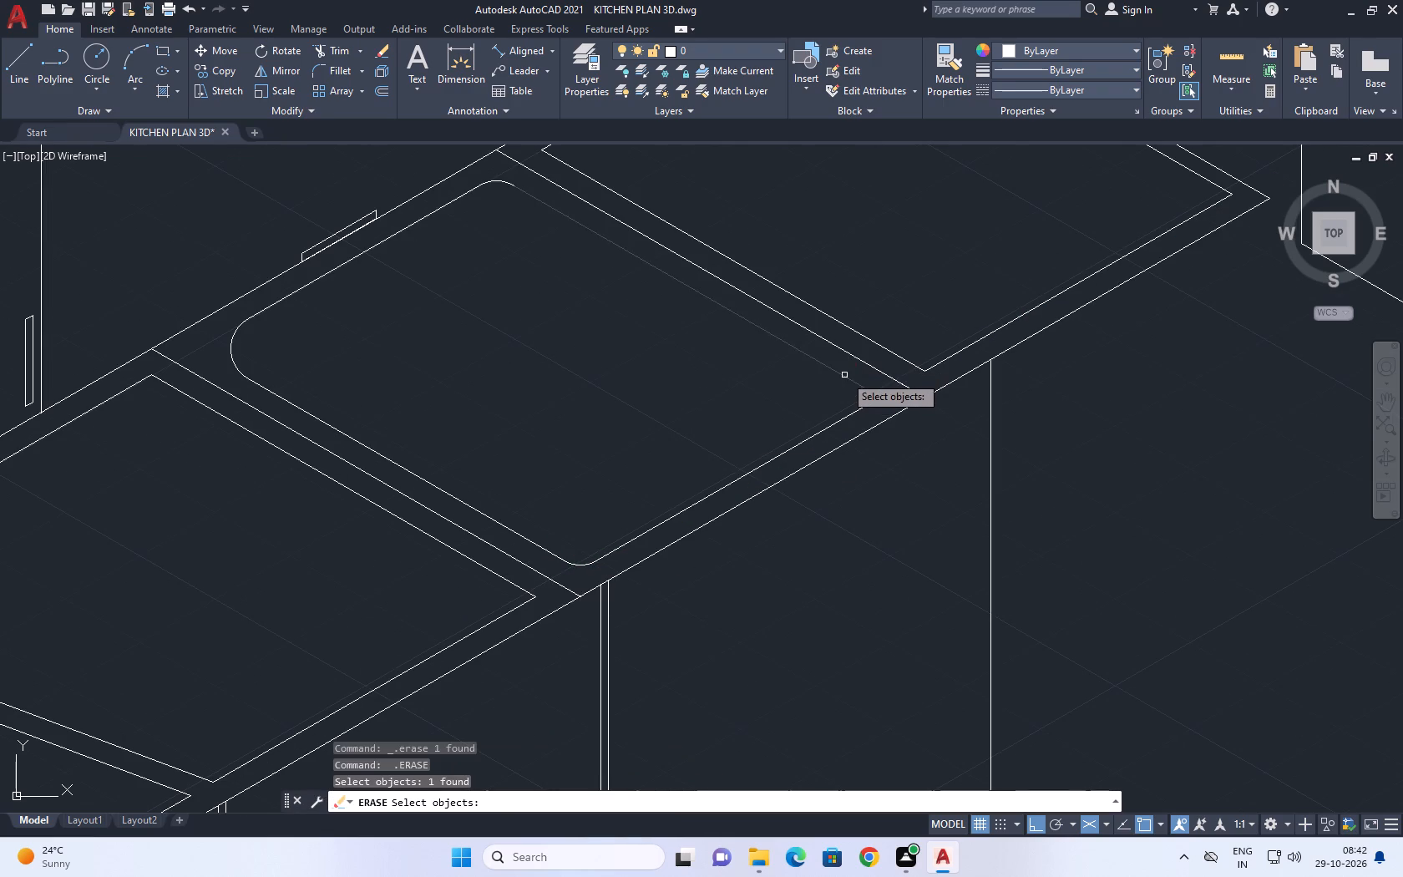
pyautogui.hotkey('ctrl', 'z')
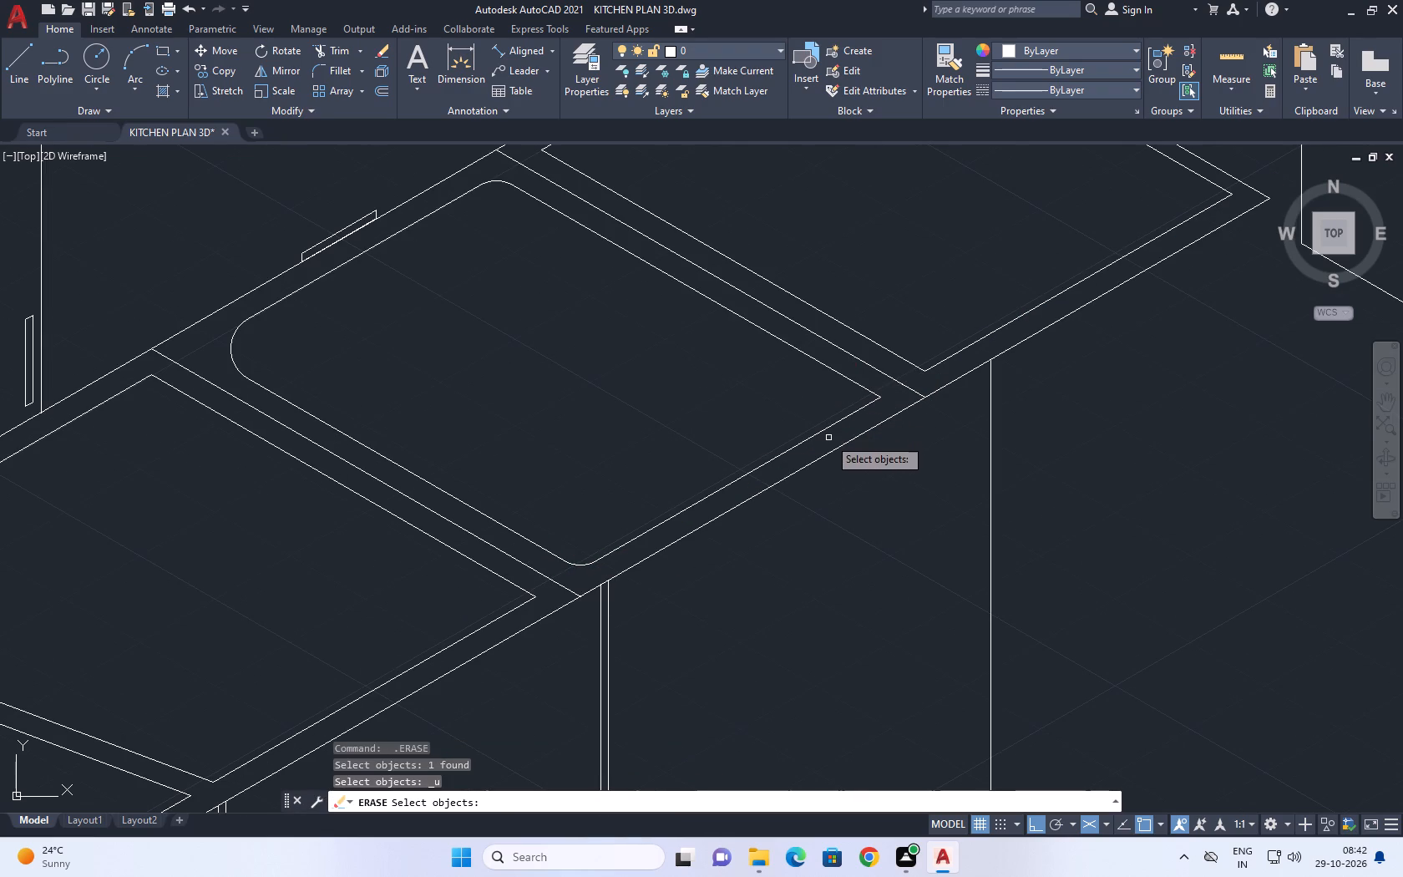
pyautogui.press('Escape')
# Fillet the middle section's remaining front inset corner, at the divider farther from the tall unit, with radius 4.
pyautogui.write('f r 4')
pyautogui.press('space')
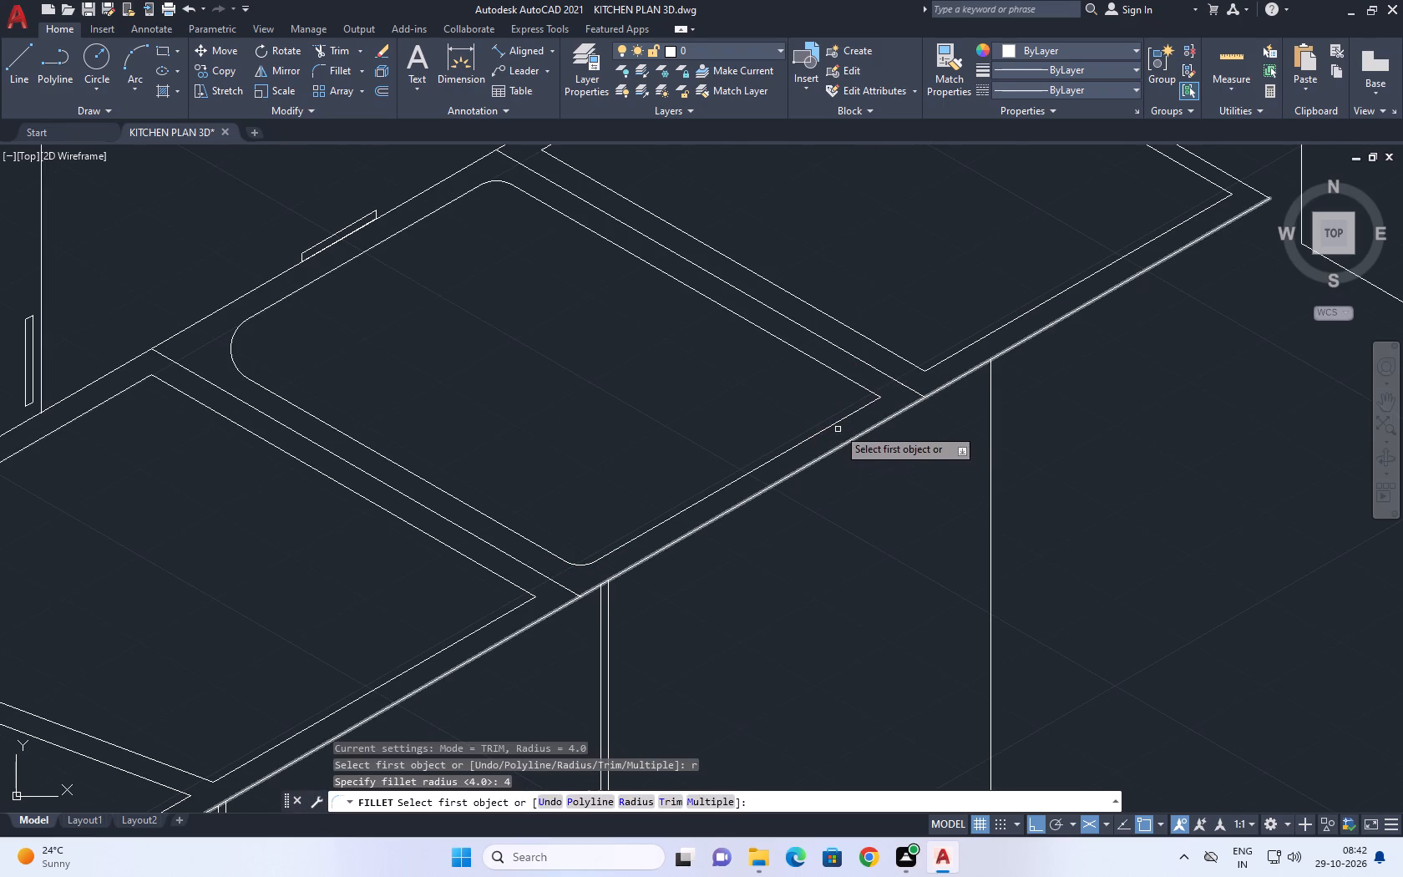
pyautogui.click(837, 419)
pyautogui.click(837, 366)
pyautogui.click(830, 369)
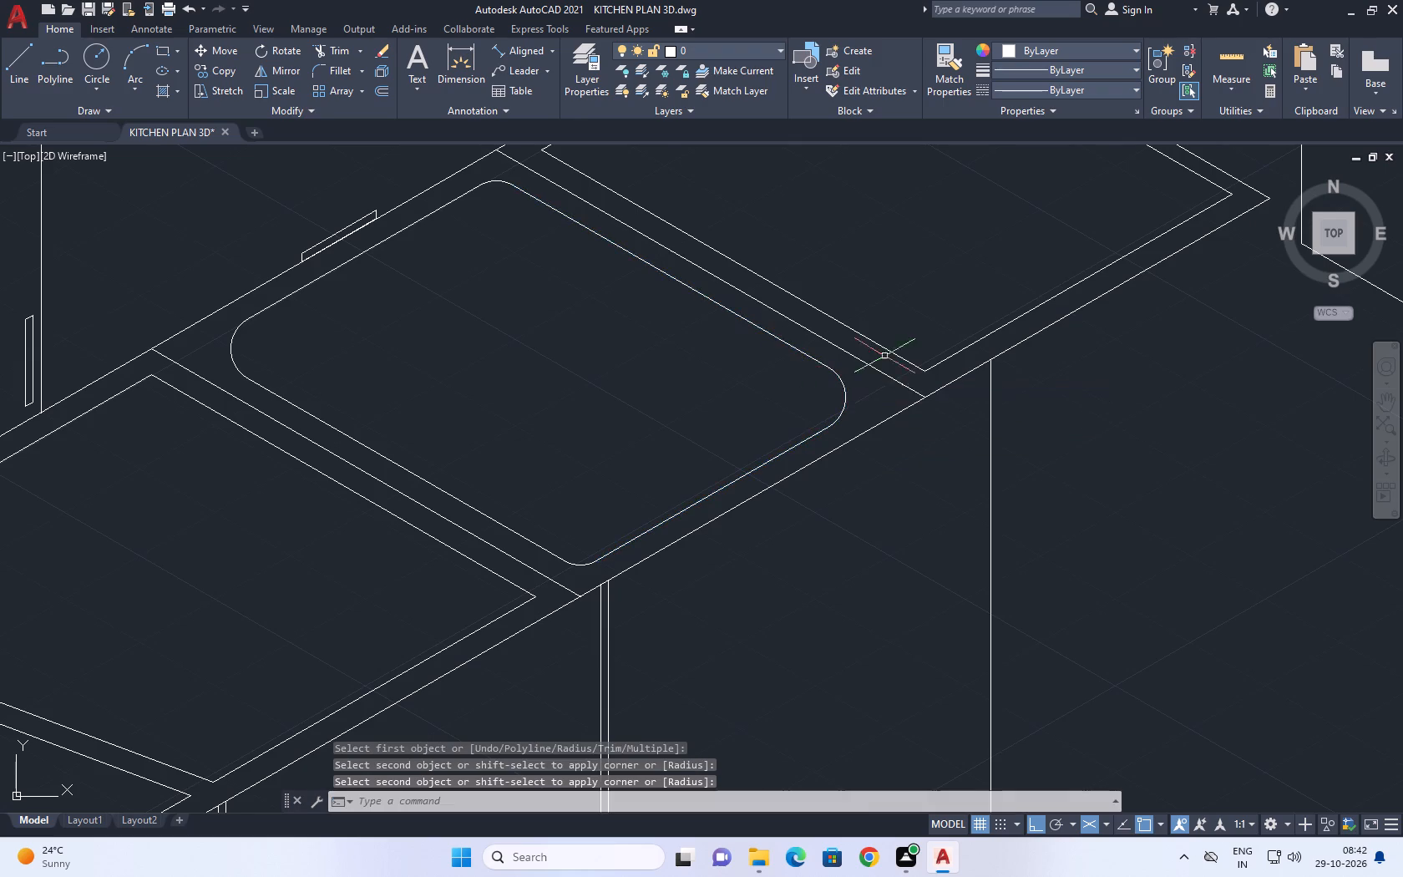
# Fillet the far countertop section's front inset corner beside the divider with radius 4.
pyautogui.moveTo(884, 351); pyautogui.dragTo(761, 514, button='middle')
pyautogui.moveTo(929, 388); pyautogui.dragTo(763, 480, button='middle')
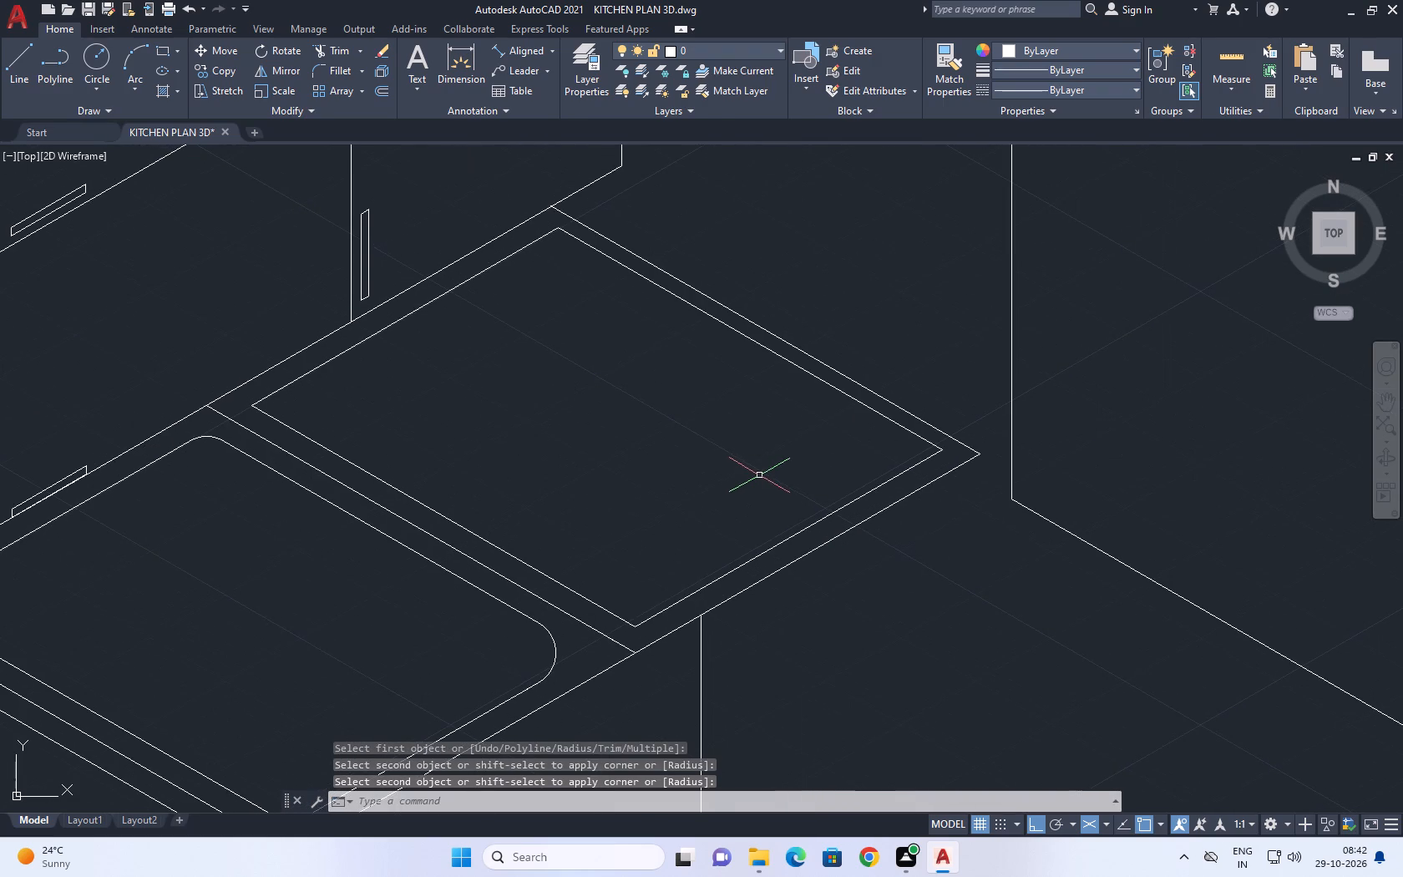
pyautogui.press('space')
pyautogui.click(634, 623)
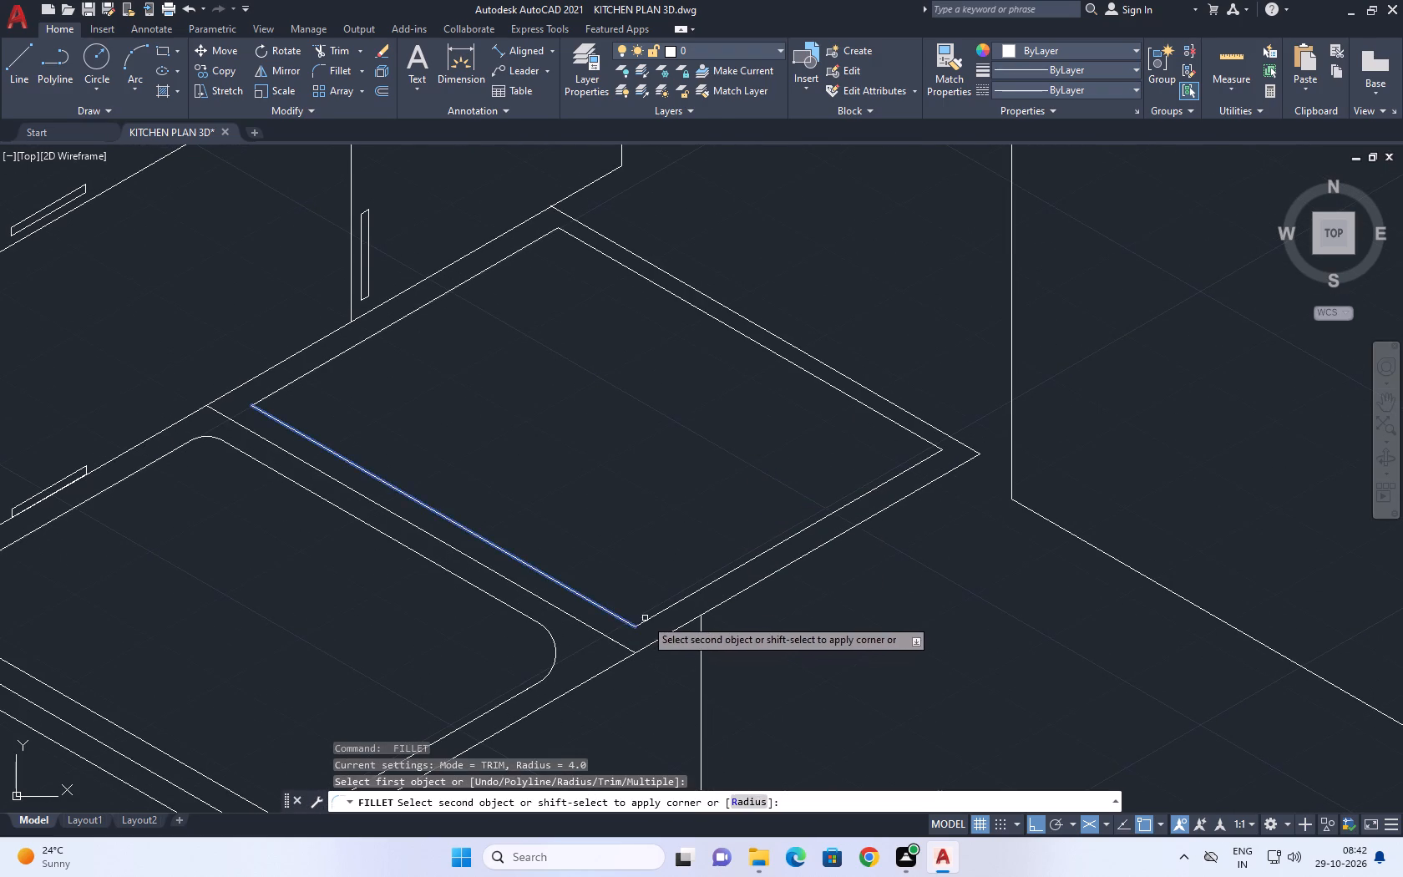
pyautogui.click(646, 618)
# Erase the leftover duplicate inset line that projects past the far section's rounded front corner beside the divider.
pyautogui.scroll(-2, 712, 545)
pyautogui.moveTo(735, 554); pyautogui.dragTo(640, 510, button='middle')
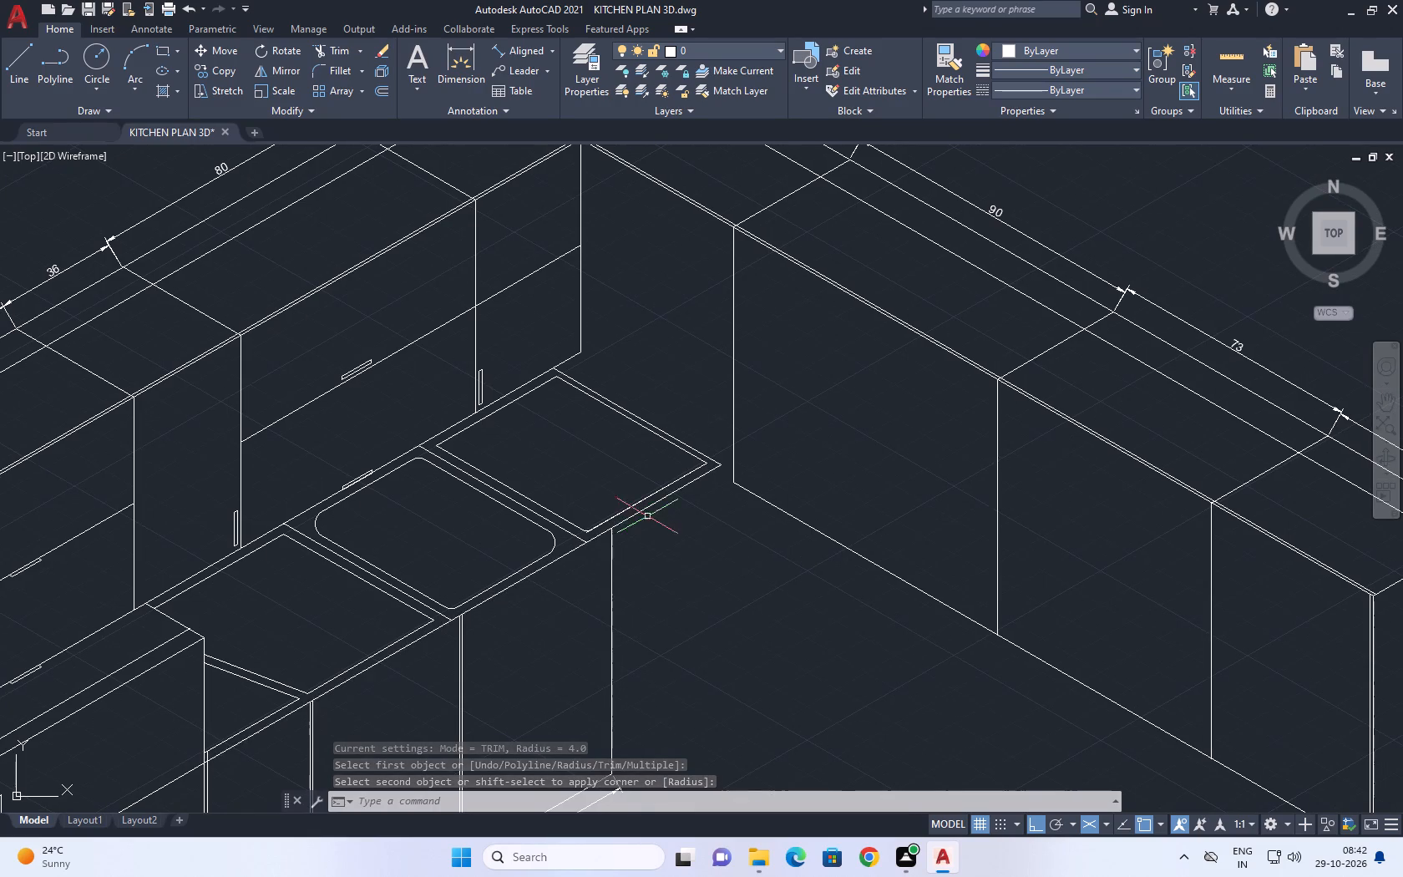
pyautogui.scroll(5, 590, 542)
pyautogui.click(576, 516)
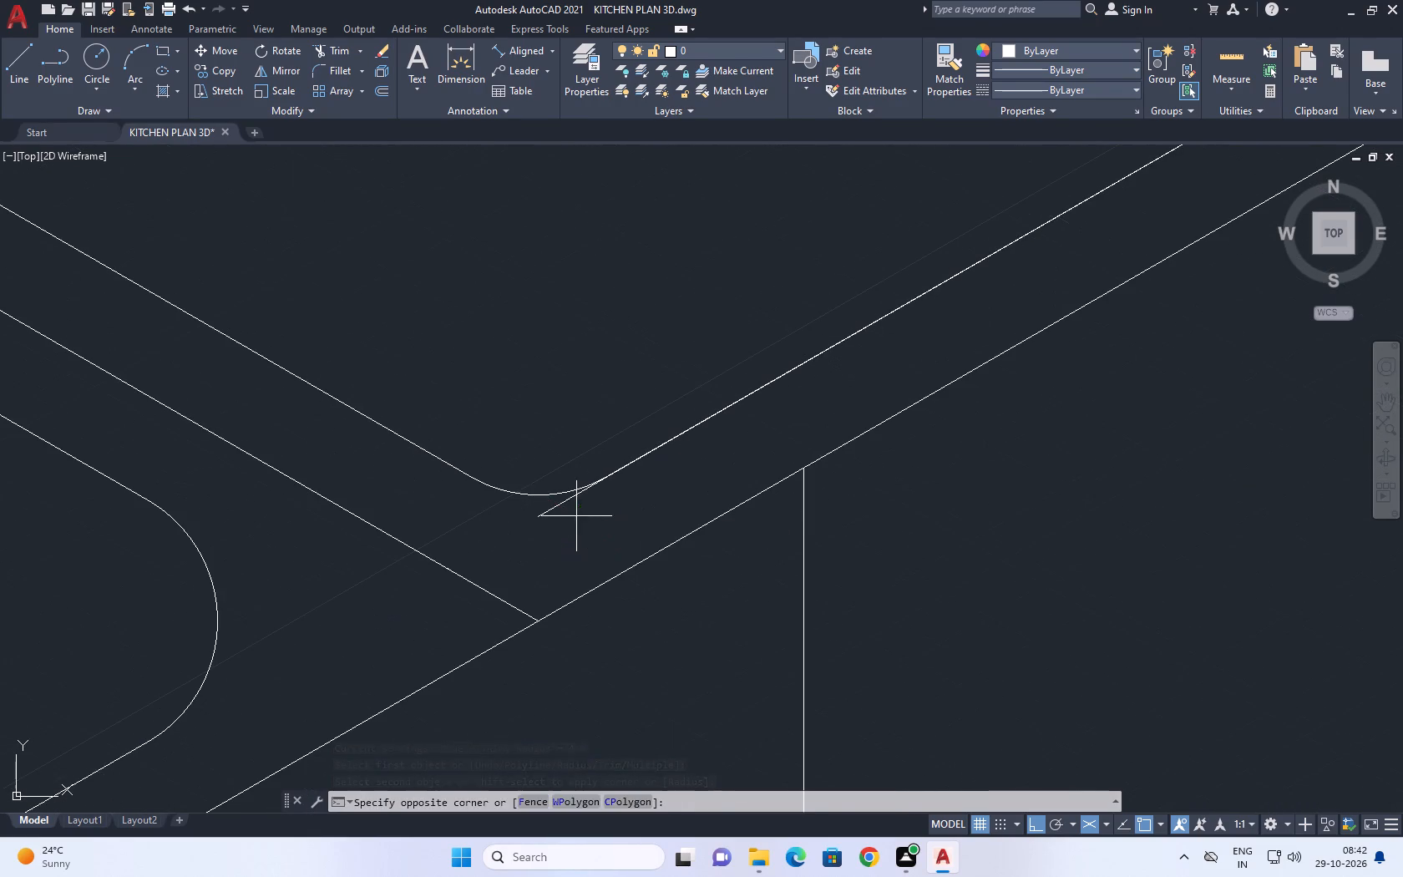
pyautogui.click(550, 505)
pyautogui.press('Delete')
pyautogui.scroll(-4, 564, 536)
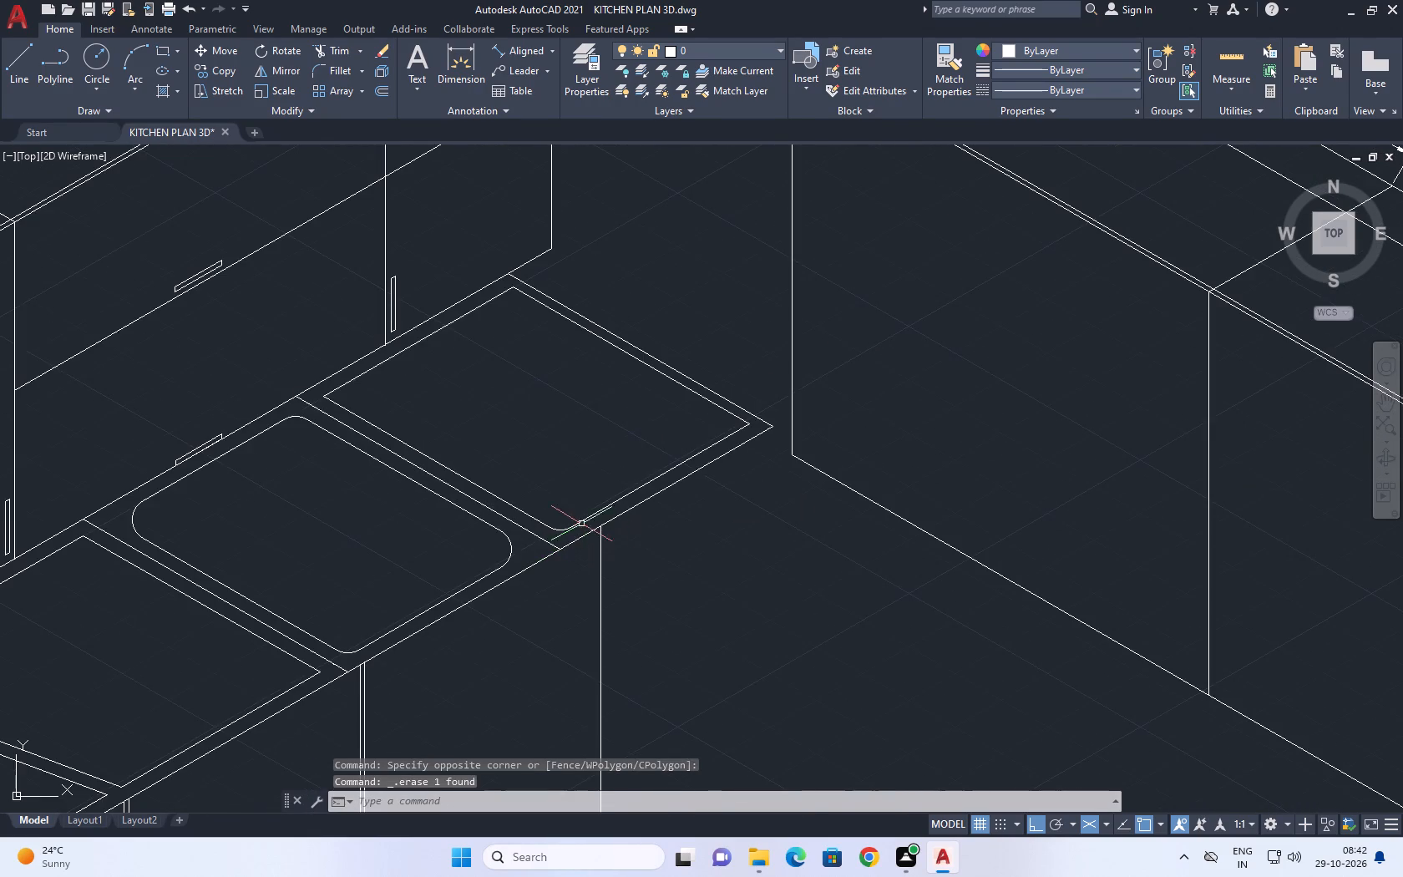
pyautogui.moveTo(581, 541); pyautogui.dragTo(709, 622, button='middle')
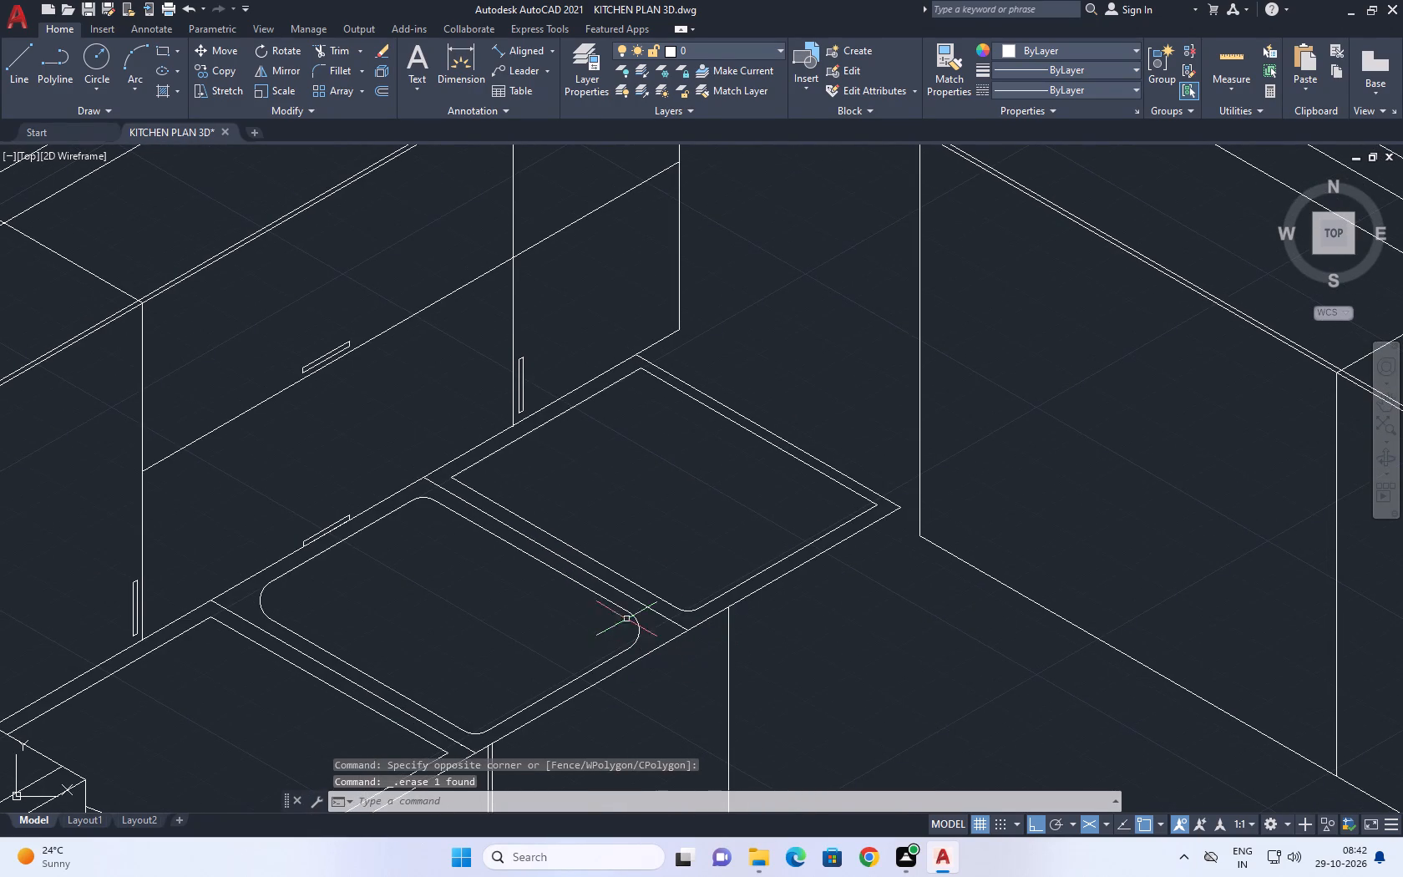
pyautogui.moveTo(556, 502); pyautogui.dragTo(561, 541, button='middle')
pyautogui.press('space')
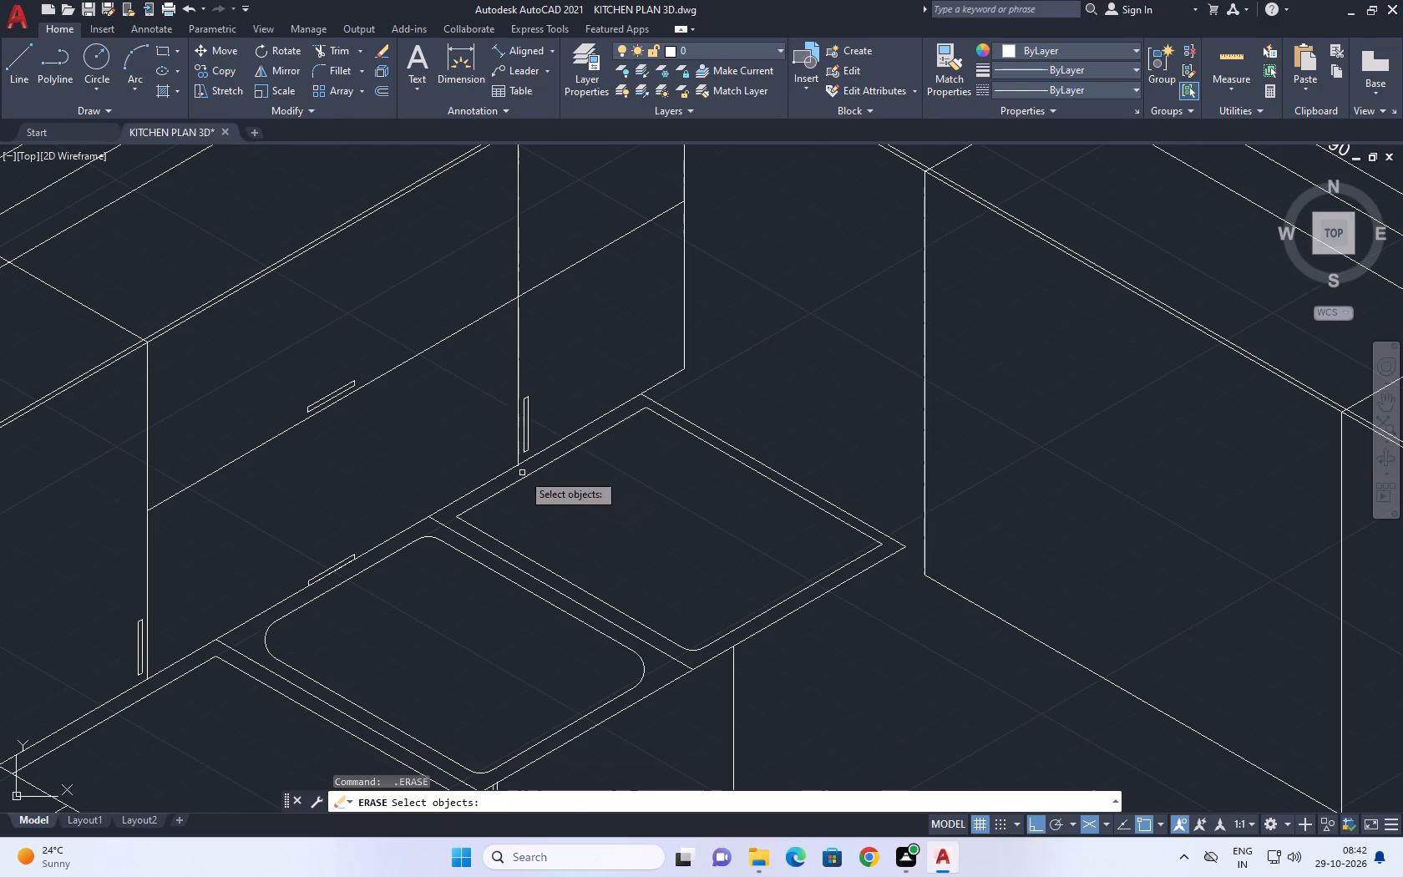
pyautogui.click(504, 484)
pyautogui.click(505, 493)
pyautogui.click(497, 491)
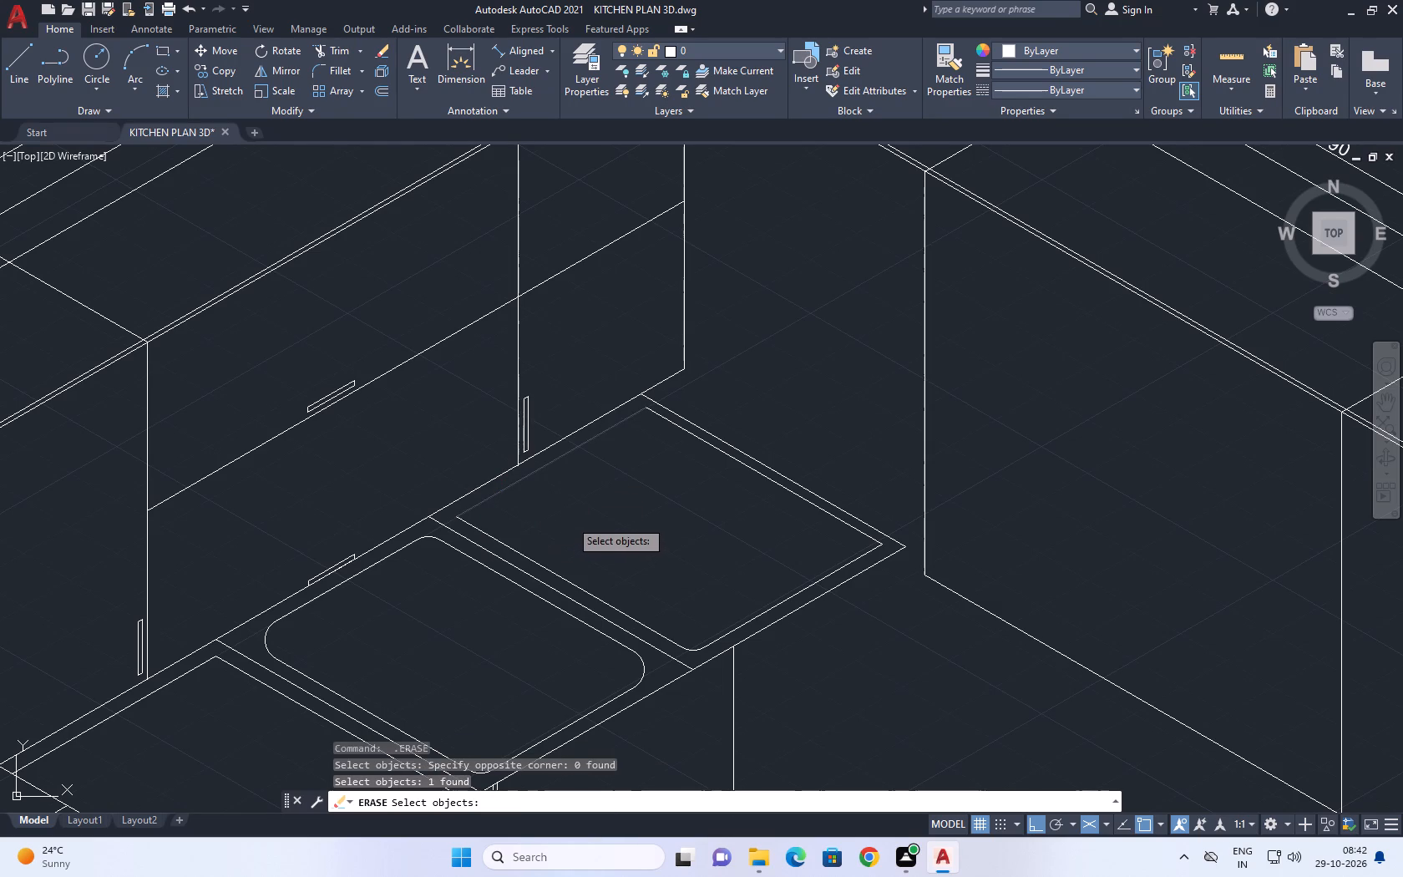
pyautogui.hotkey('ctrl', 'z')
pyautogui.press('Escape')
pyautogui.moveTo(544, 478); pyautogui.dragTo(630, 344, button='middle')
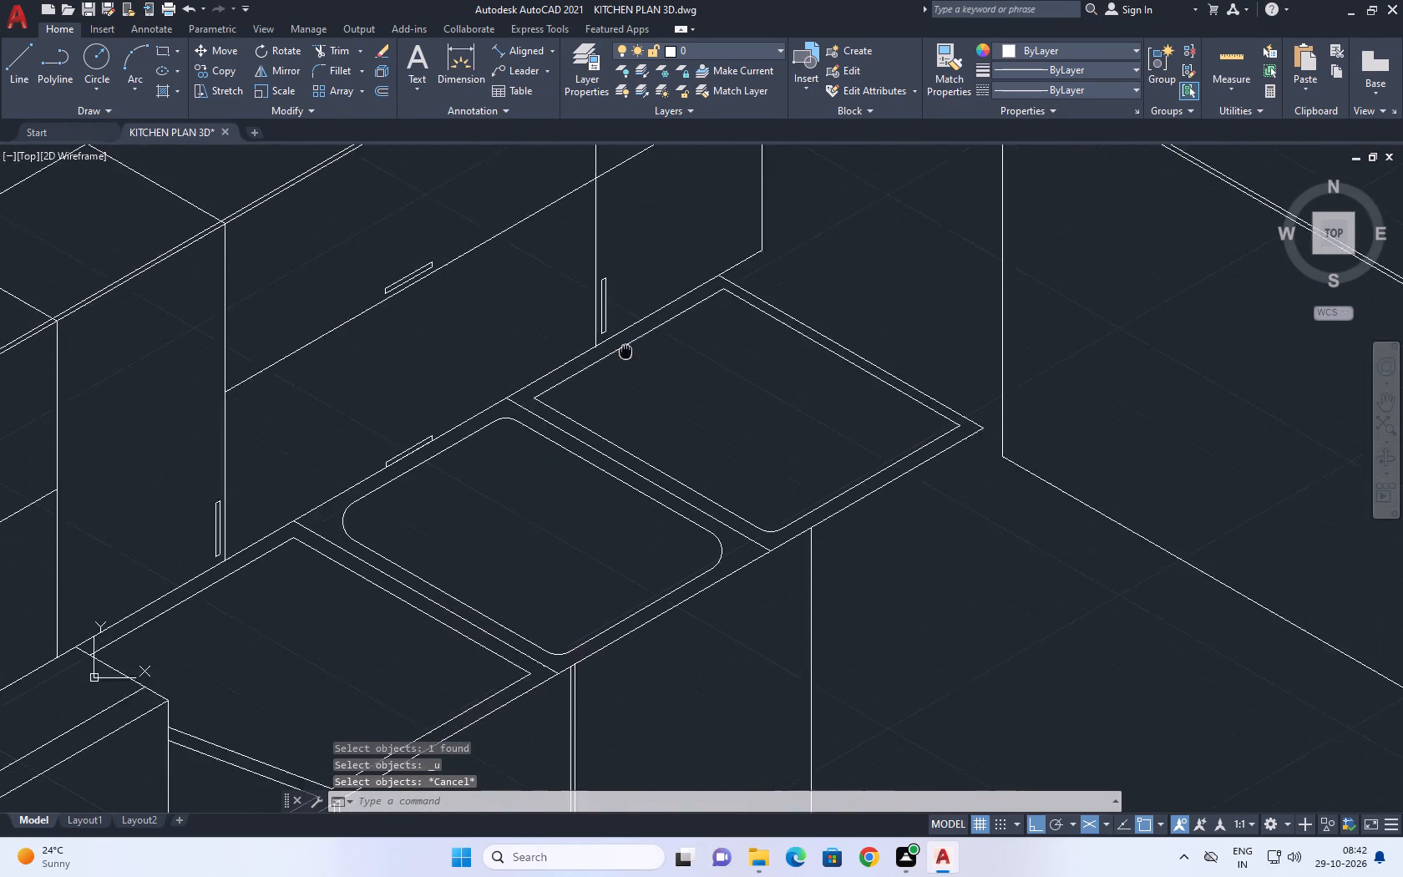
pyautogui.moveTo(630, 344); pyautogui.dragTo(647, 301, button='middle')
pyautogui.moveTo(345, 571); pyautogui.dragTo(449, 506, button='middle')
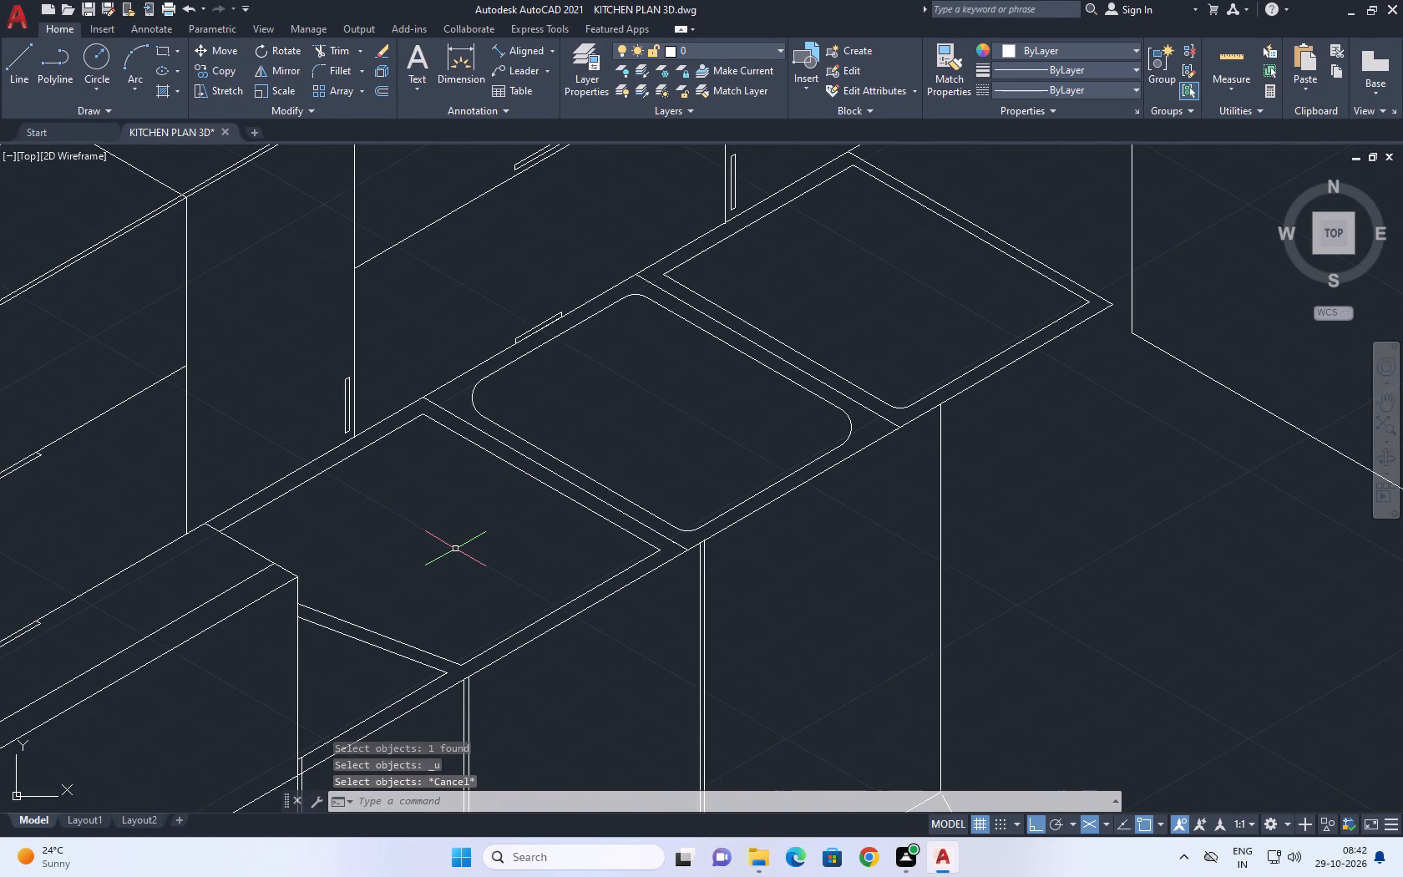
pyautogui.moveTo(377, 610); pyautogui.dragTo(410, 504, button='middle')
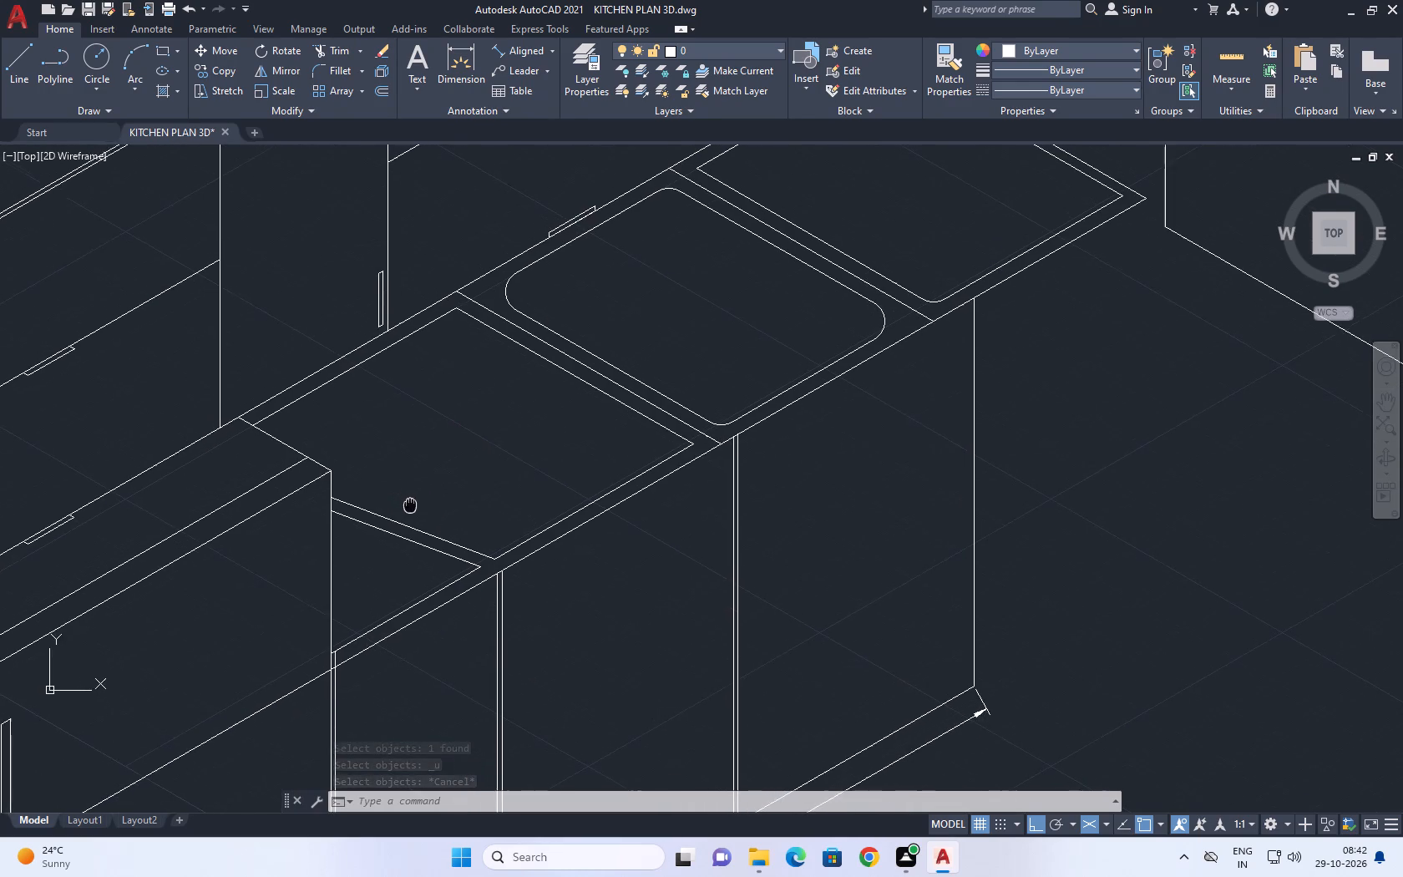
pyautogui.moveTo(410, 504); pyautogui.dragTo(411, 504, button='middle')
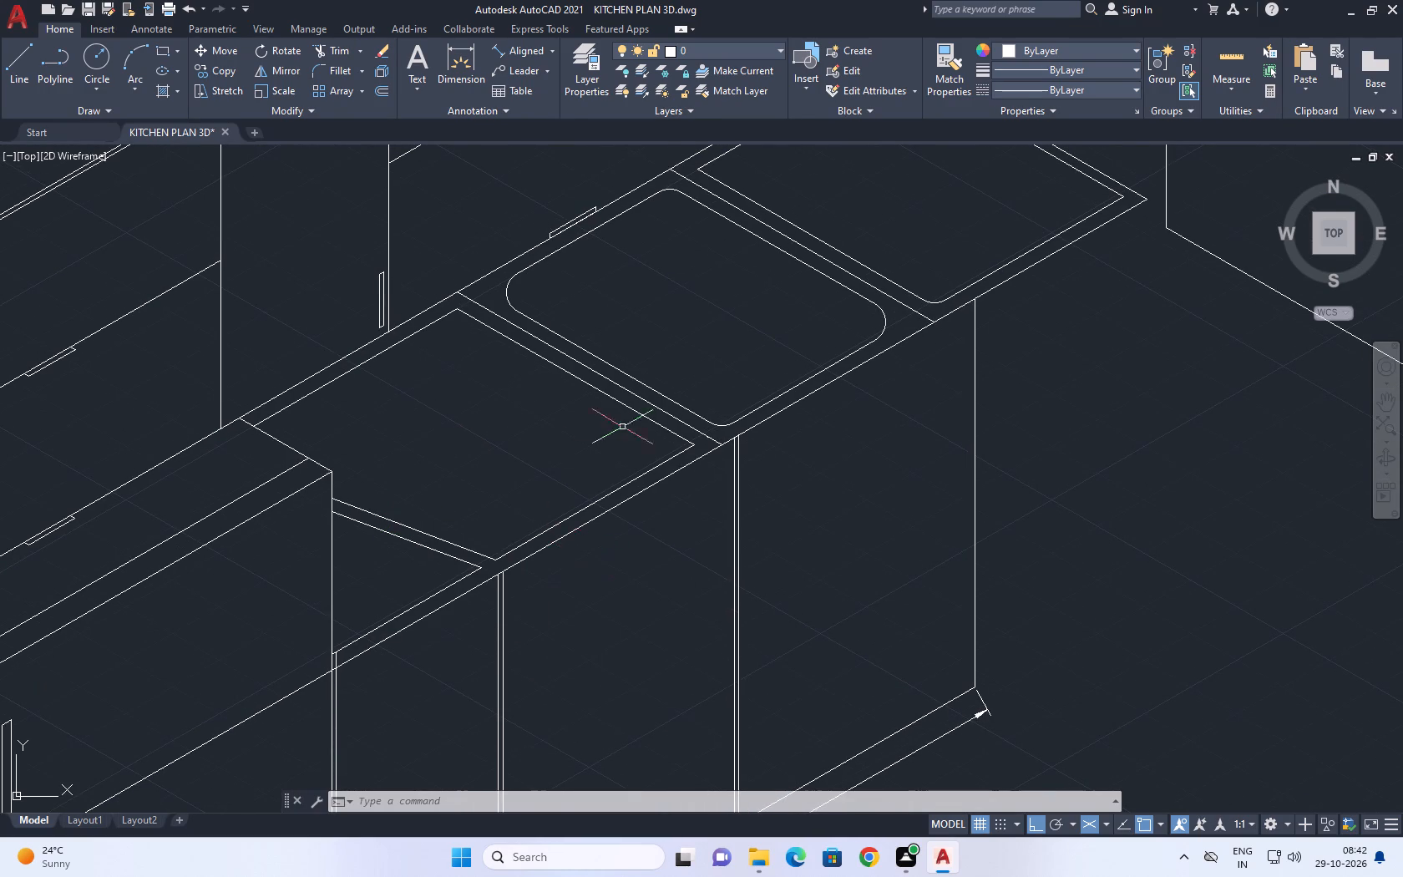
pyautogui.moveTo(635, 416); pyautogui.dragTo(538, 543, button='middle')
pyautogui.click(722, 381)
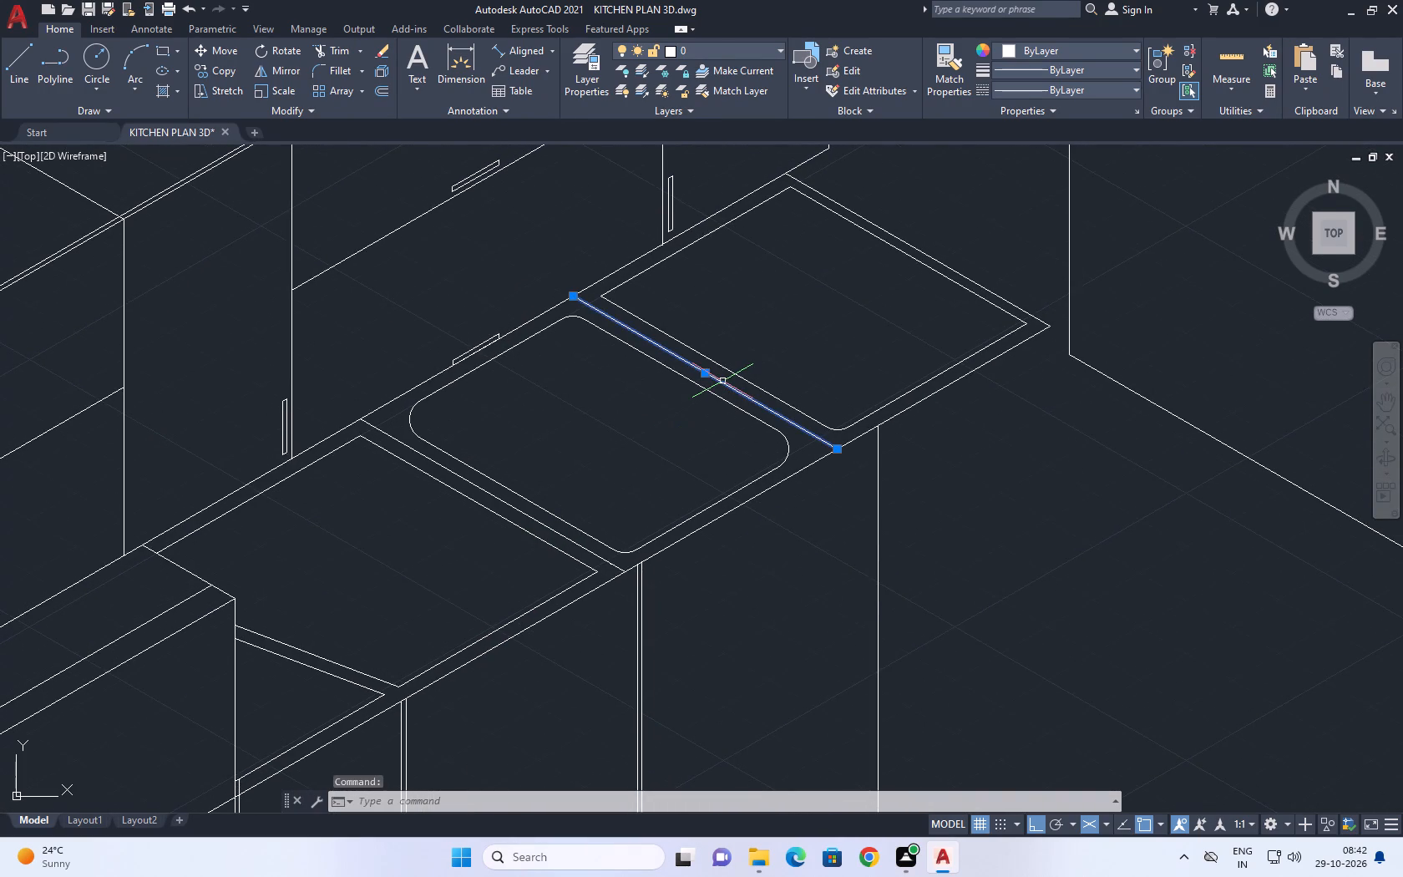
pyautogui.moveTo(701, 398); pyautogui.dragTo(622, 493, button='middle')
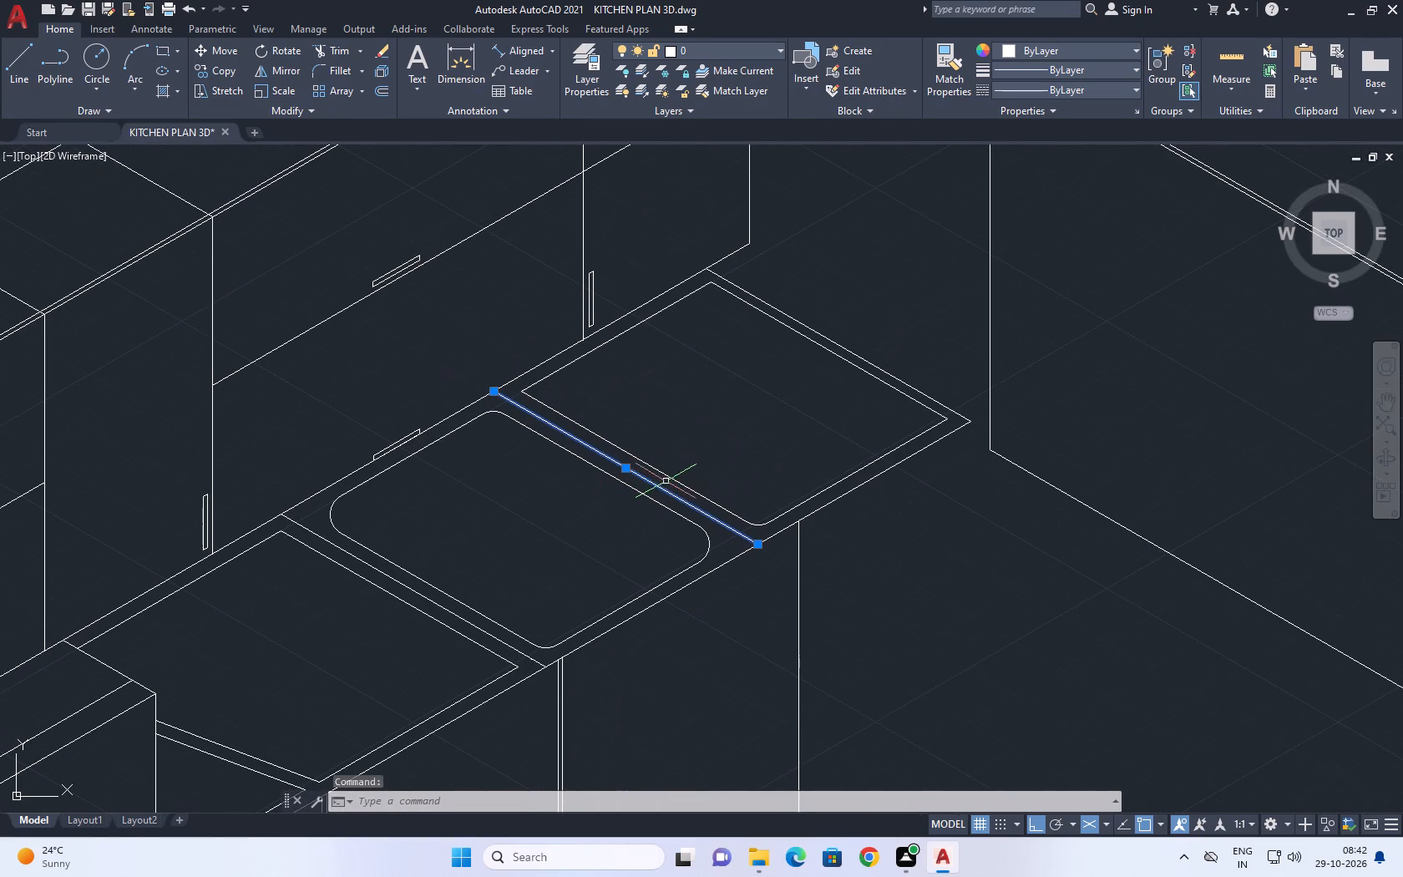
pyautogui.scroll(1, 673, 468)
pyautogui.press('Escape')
# Fillet the far section's inset outline with radius 4 at both back corners and the far front corner, reapplying the divider-side front corner.
pyautogui.moveTo(669, 372); pyautogui.dragTo(627, 442, button='middle')
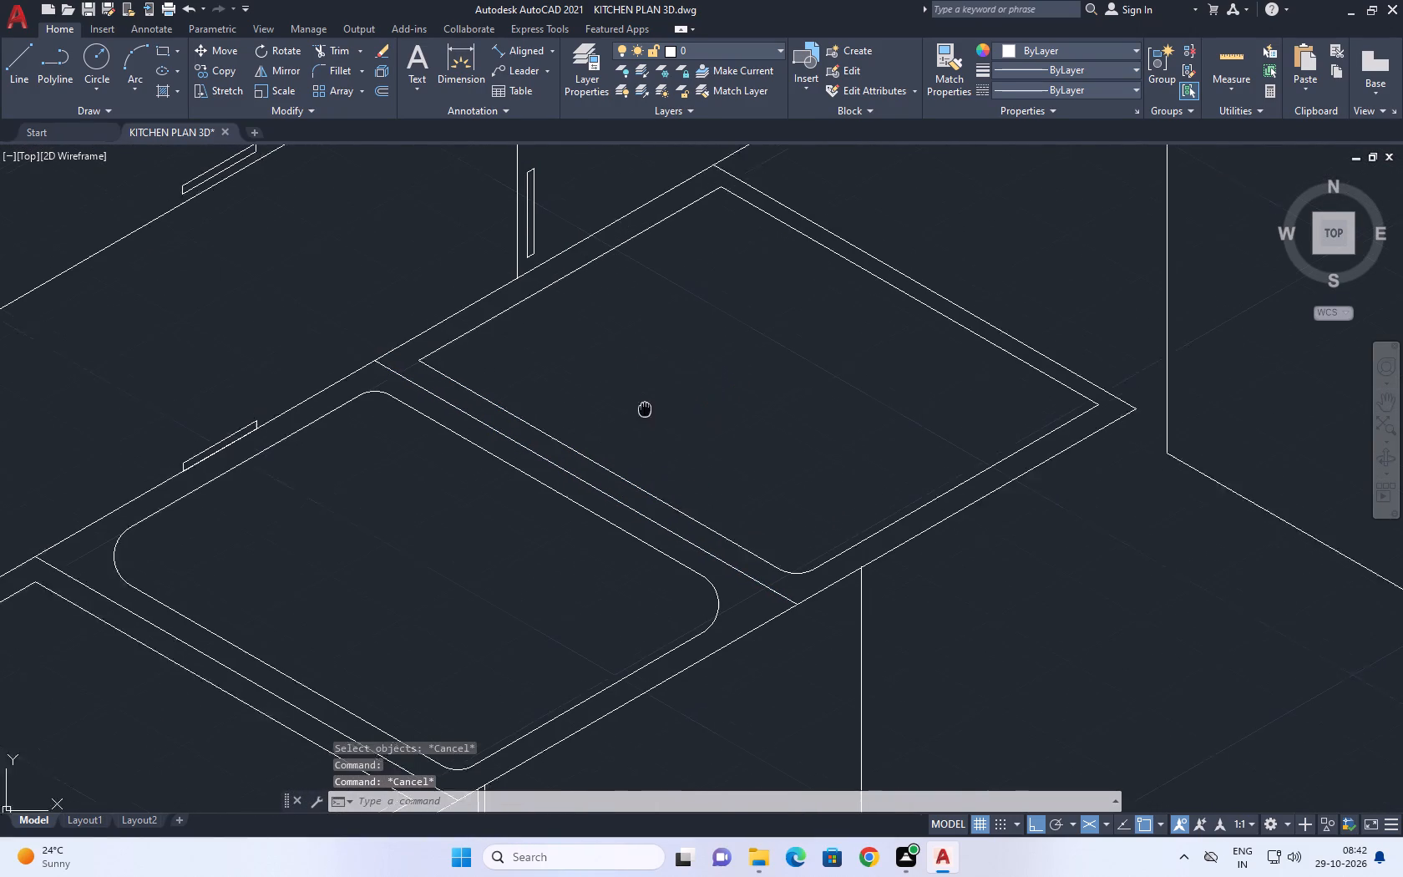
pyautogui.moveTo(627, 442); pyautogui.dragTo(608, 499, button='middle')
pyautogui.press('f')
pyautogui.press('space')
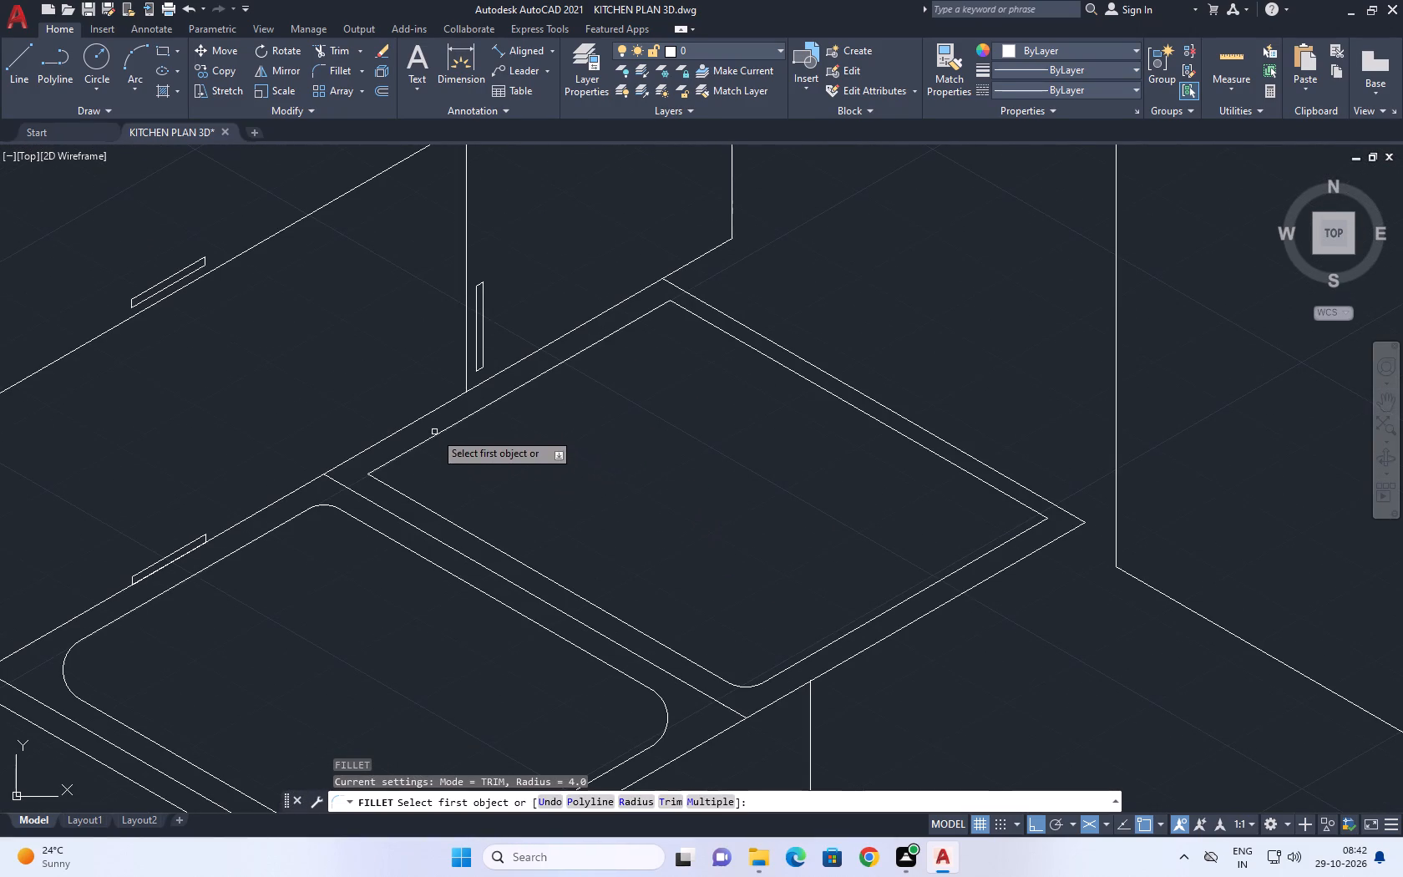
pyautogui.click(436, 437)
pyautogui.click(405, 499)
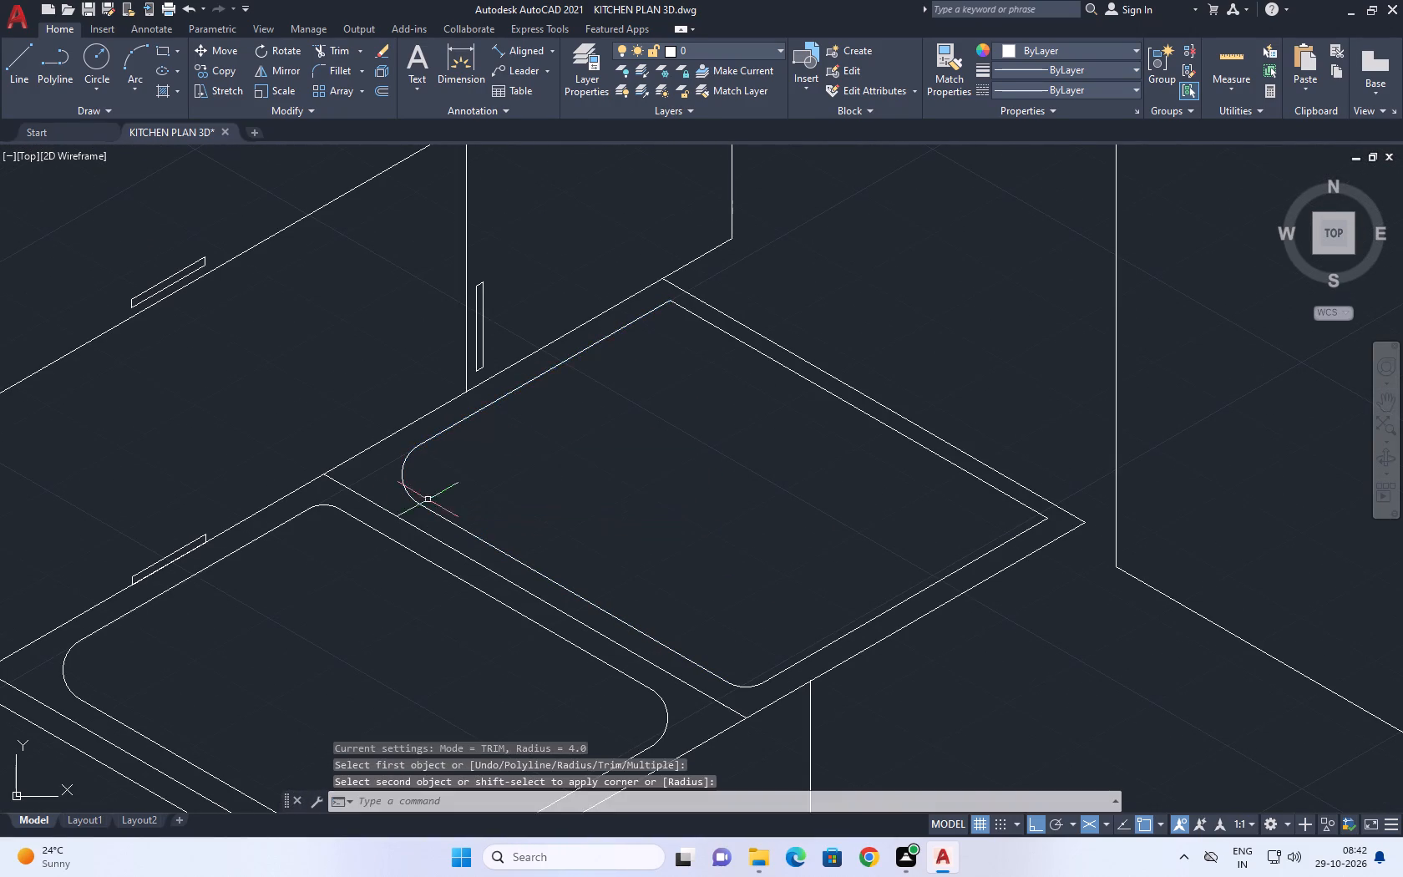
pyautogui.press('space')
pyautogui.click(578, 354)
pyautogui.click(683, 307)
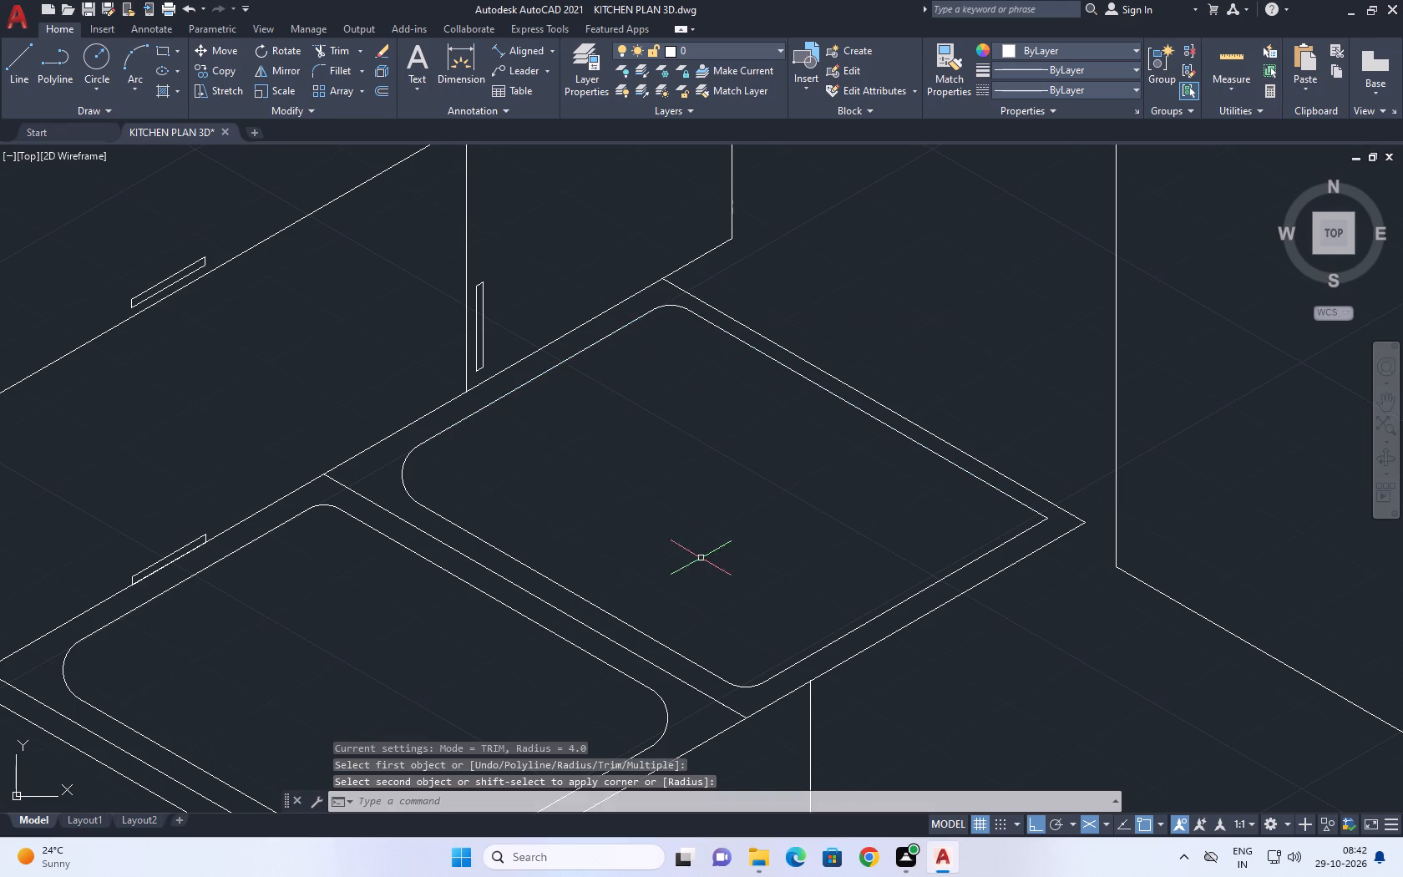
pyautogui.press('space')
pyautogui.click(717, 675)
pyautogui.click(766, 676)
pyautogui.click(772, 675)
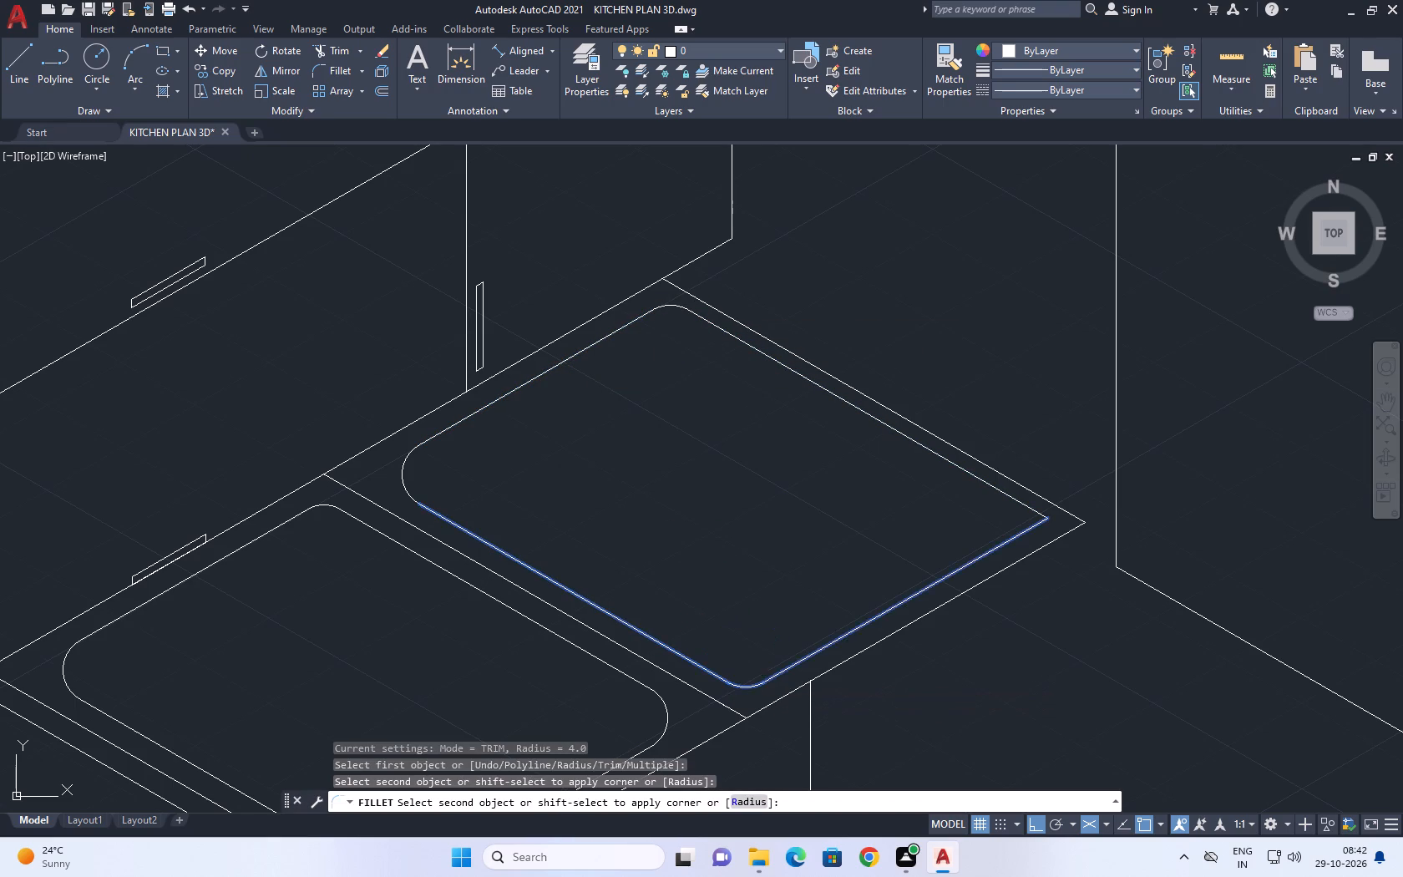
pyautogui.press('space')
pyautogui.click(1019, 537)
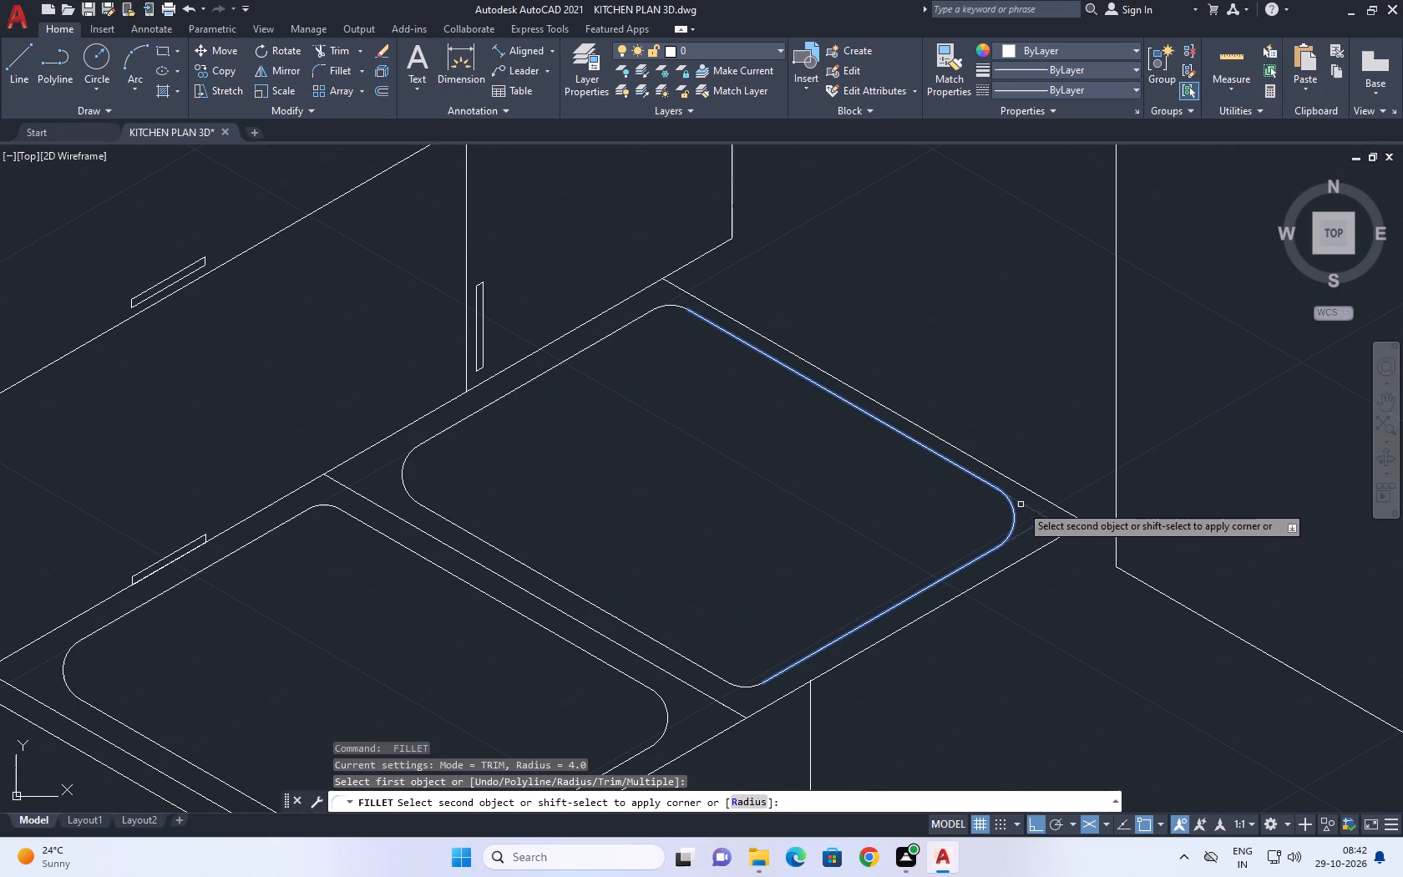
pyautogui.click(1022, 502)
pyautogui.press('Escape')
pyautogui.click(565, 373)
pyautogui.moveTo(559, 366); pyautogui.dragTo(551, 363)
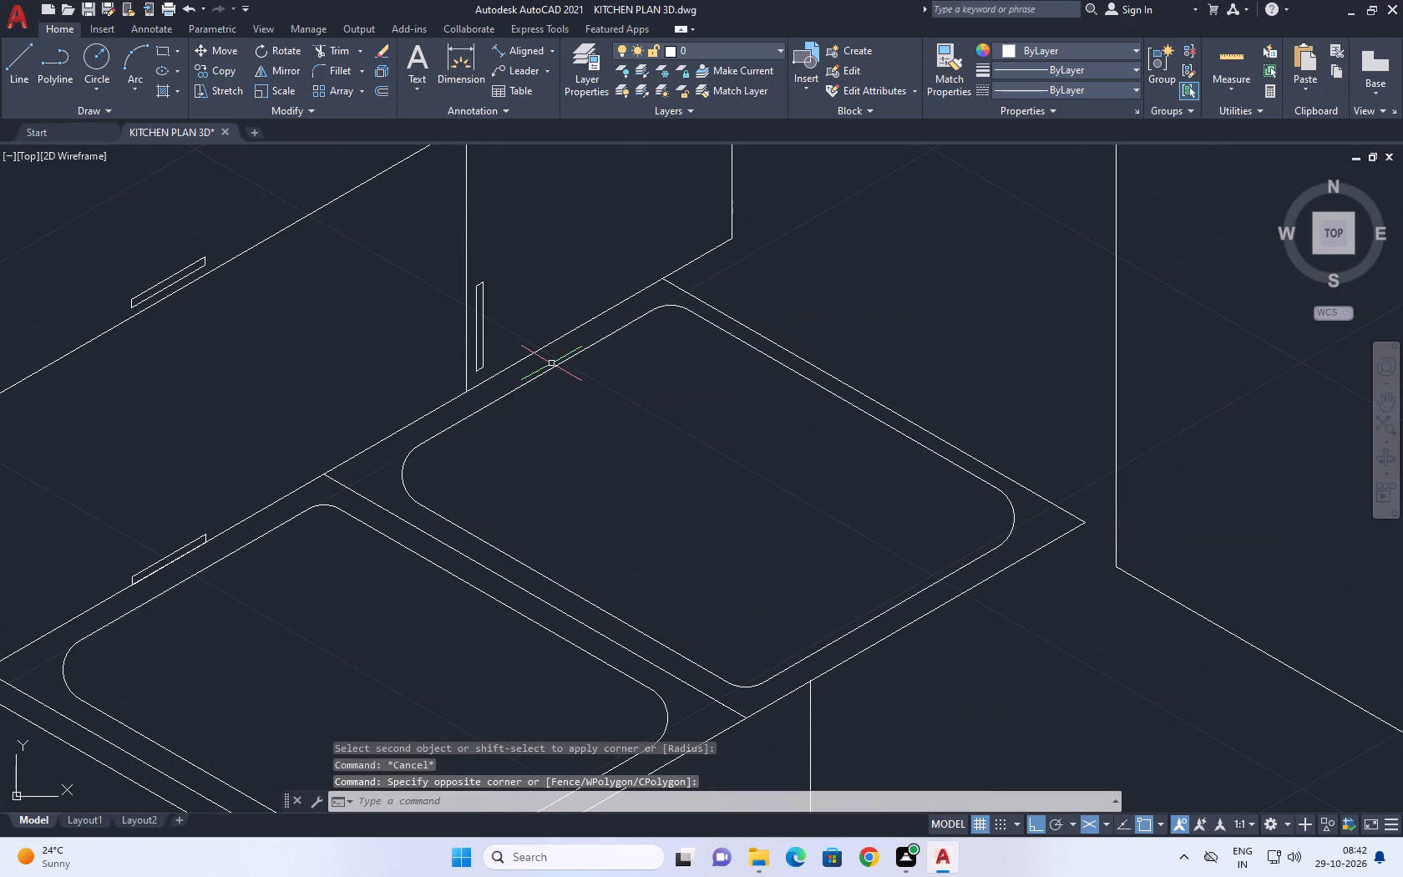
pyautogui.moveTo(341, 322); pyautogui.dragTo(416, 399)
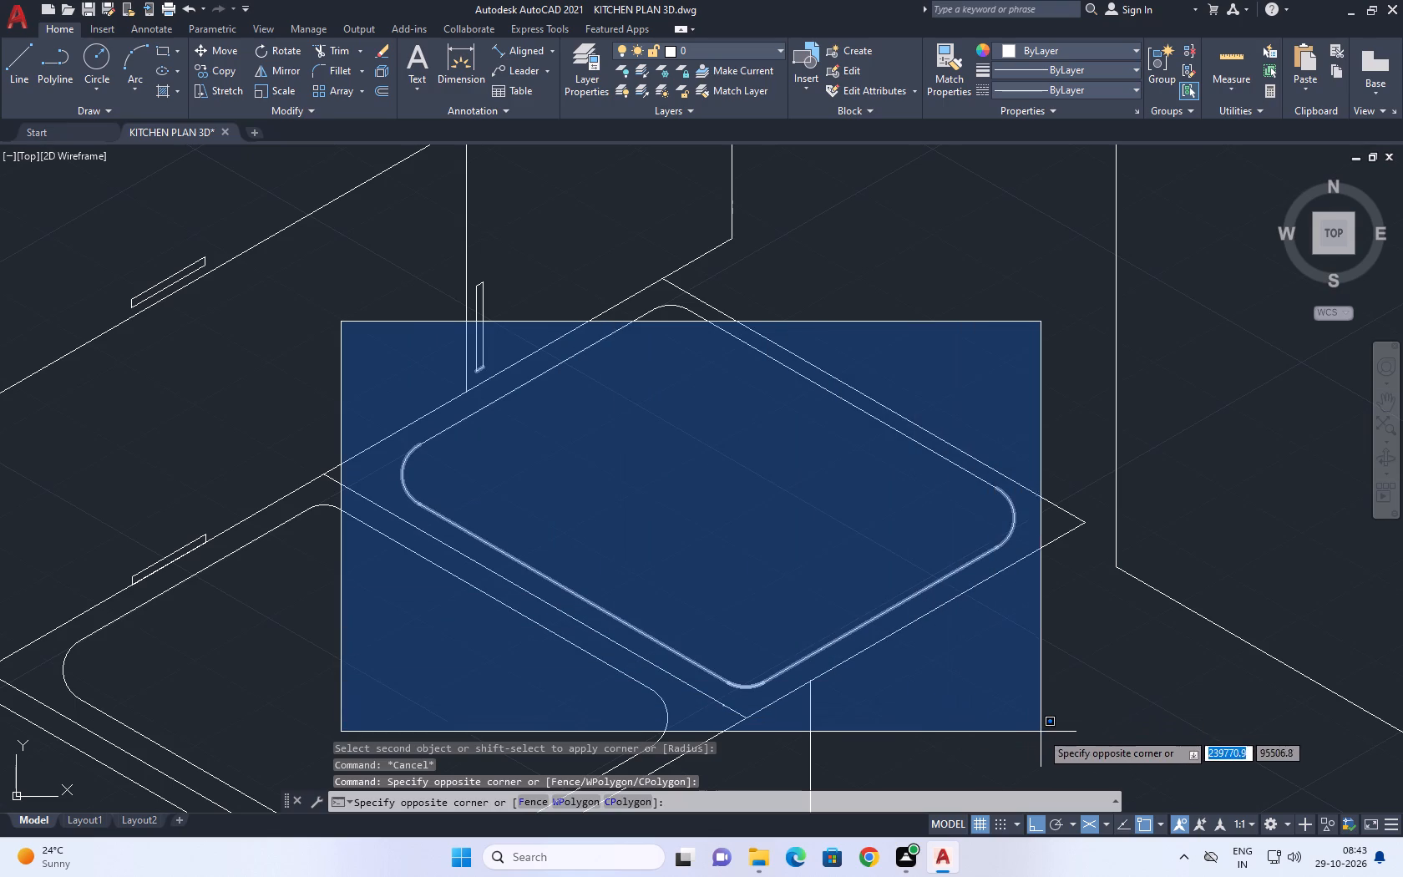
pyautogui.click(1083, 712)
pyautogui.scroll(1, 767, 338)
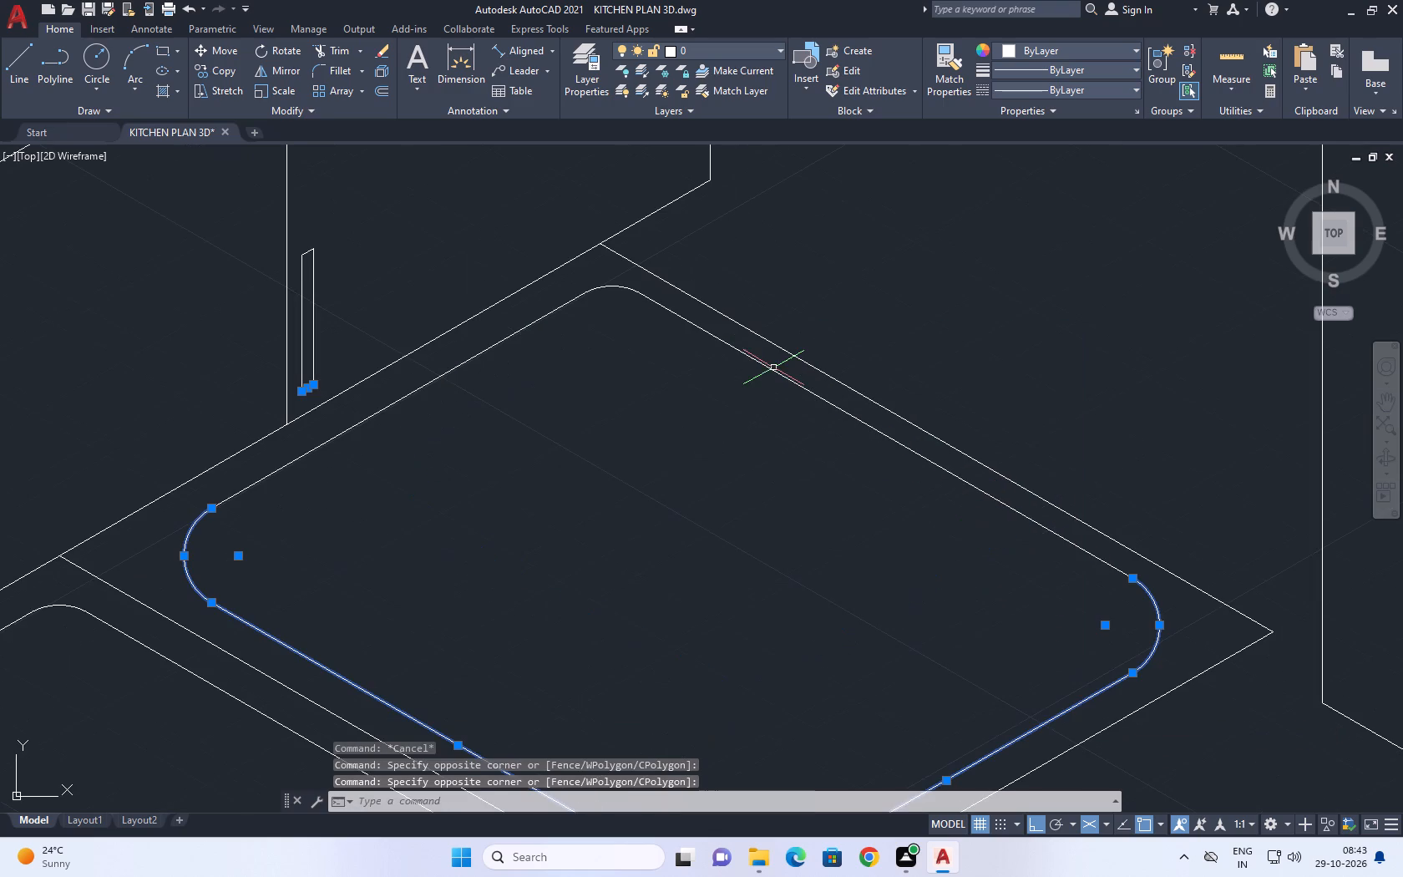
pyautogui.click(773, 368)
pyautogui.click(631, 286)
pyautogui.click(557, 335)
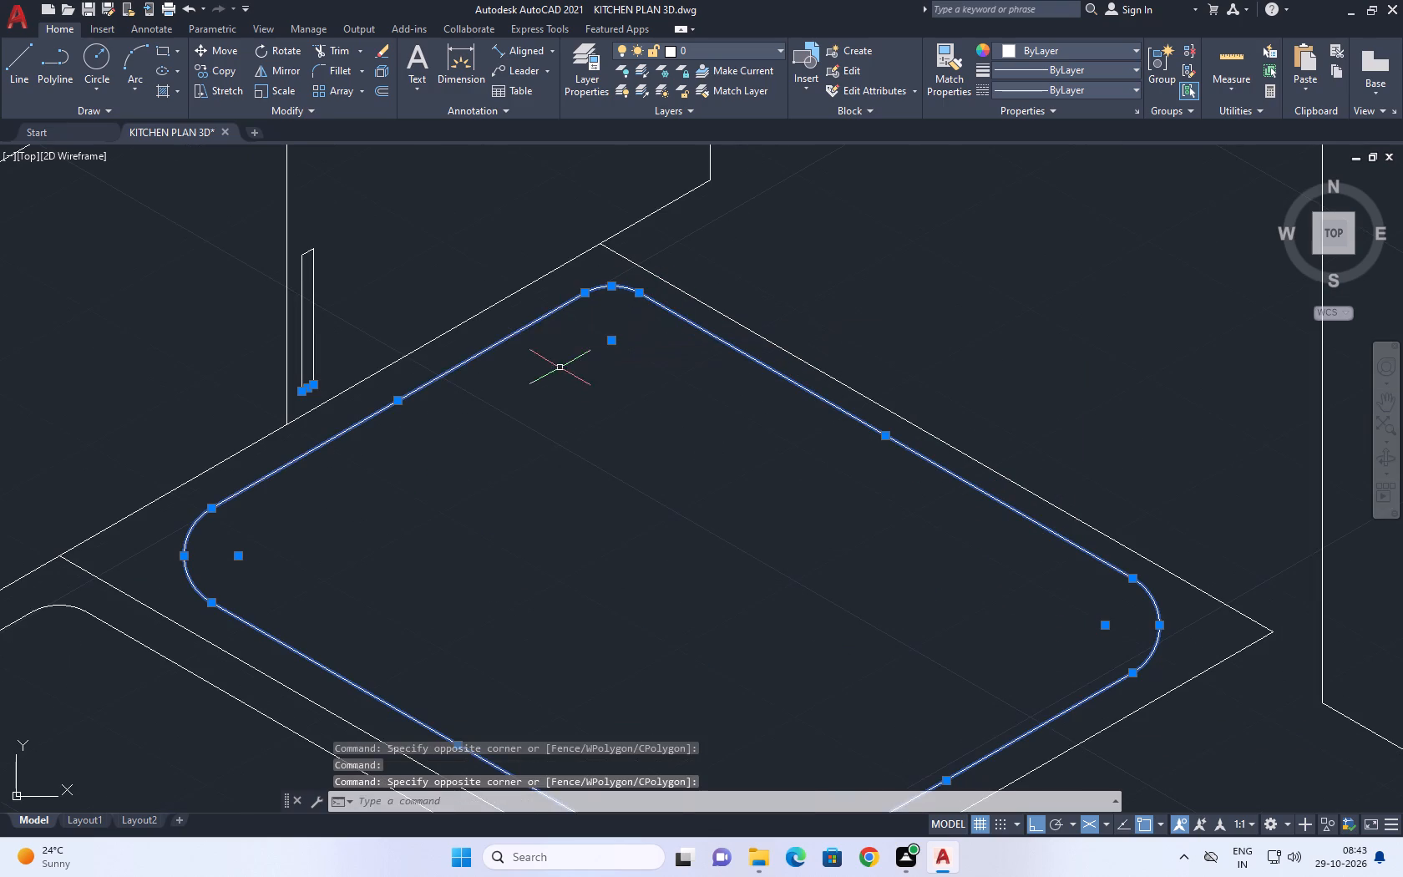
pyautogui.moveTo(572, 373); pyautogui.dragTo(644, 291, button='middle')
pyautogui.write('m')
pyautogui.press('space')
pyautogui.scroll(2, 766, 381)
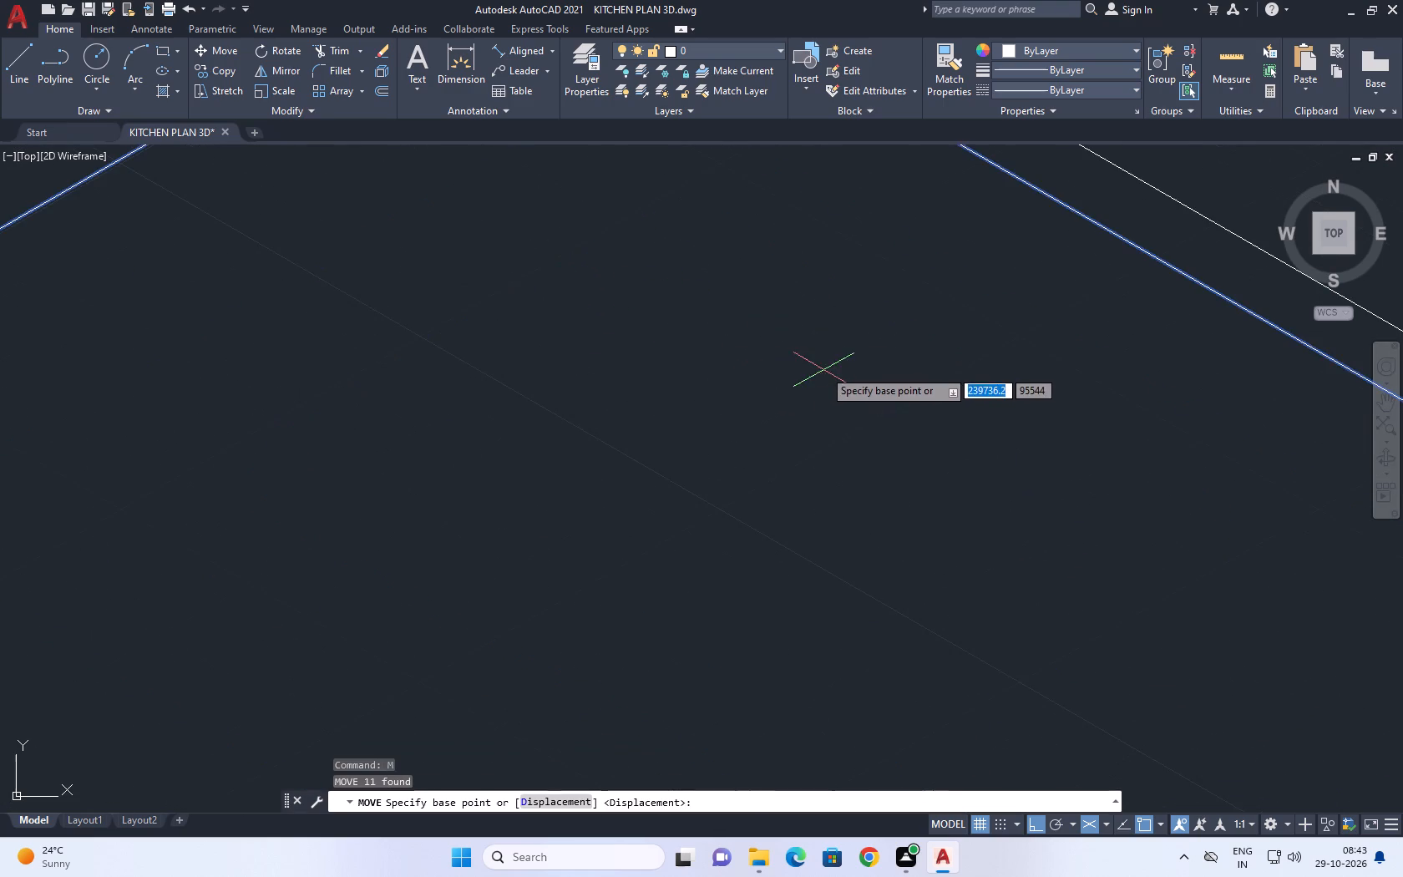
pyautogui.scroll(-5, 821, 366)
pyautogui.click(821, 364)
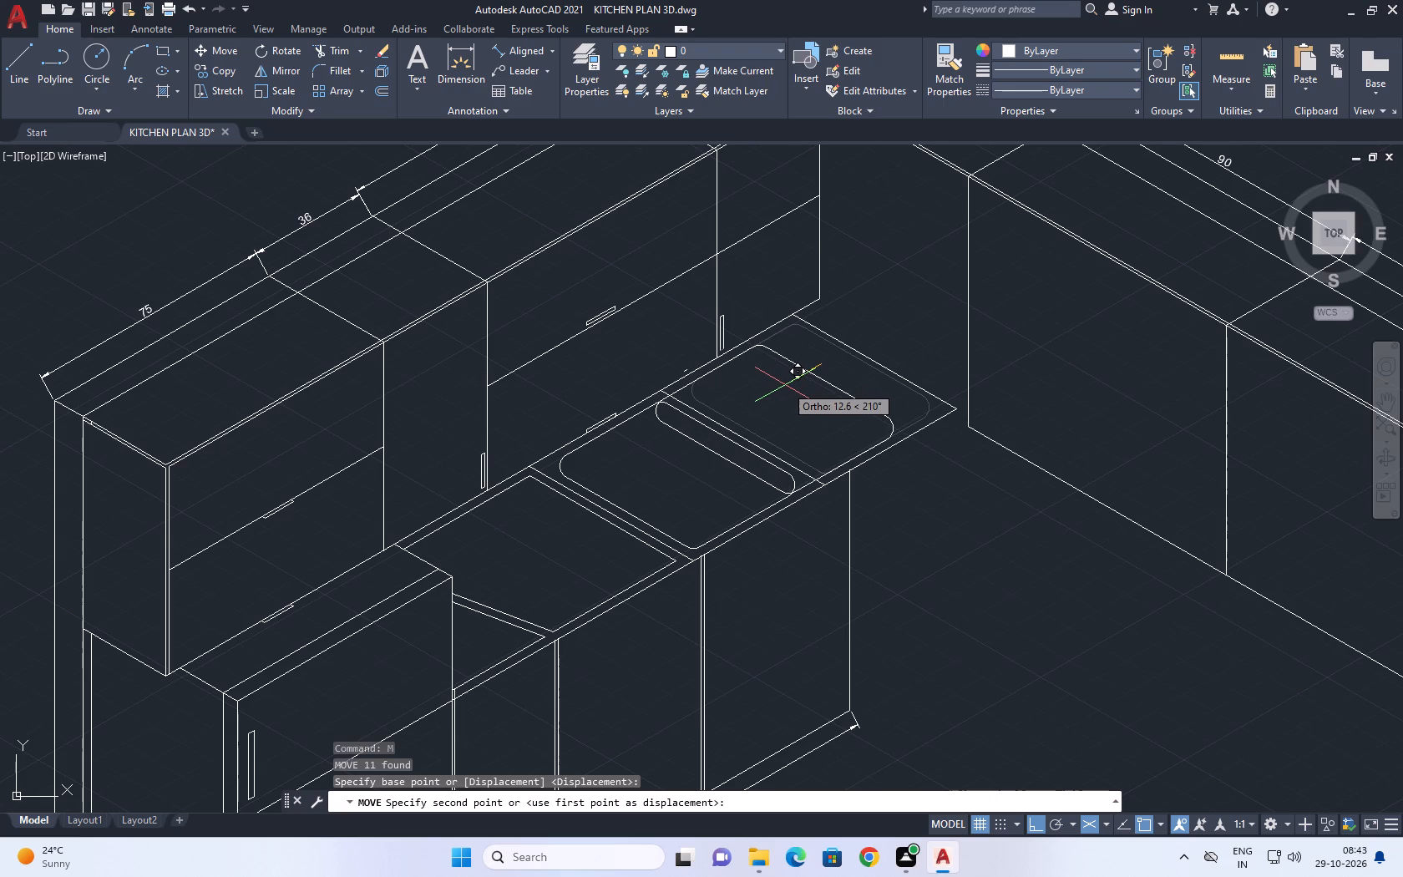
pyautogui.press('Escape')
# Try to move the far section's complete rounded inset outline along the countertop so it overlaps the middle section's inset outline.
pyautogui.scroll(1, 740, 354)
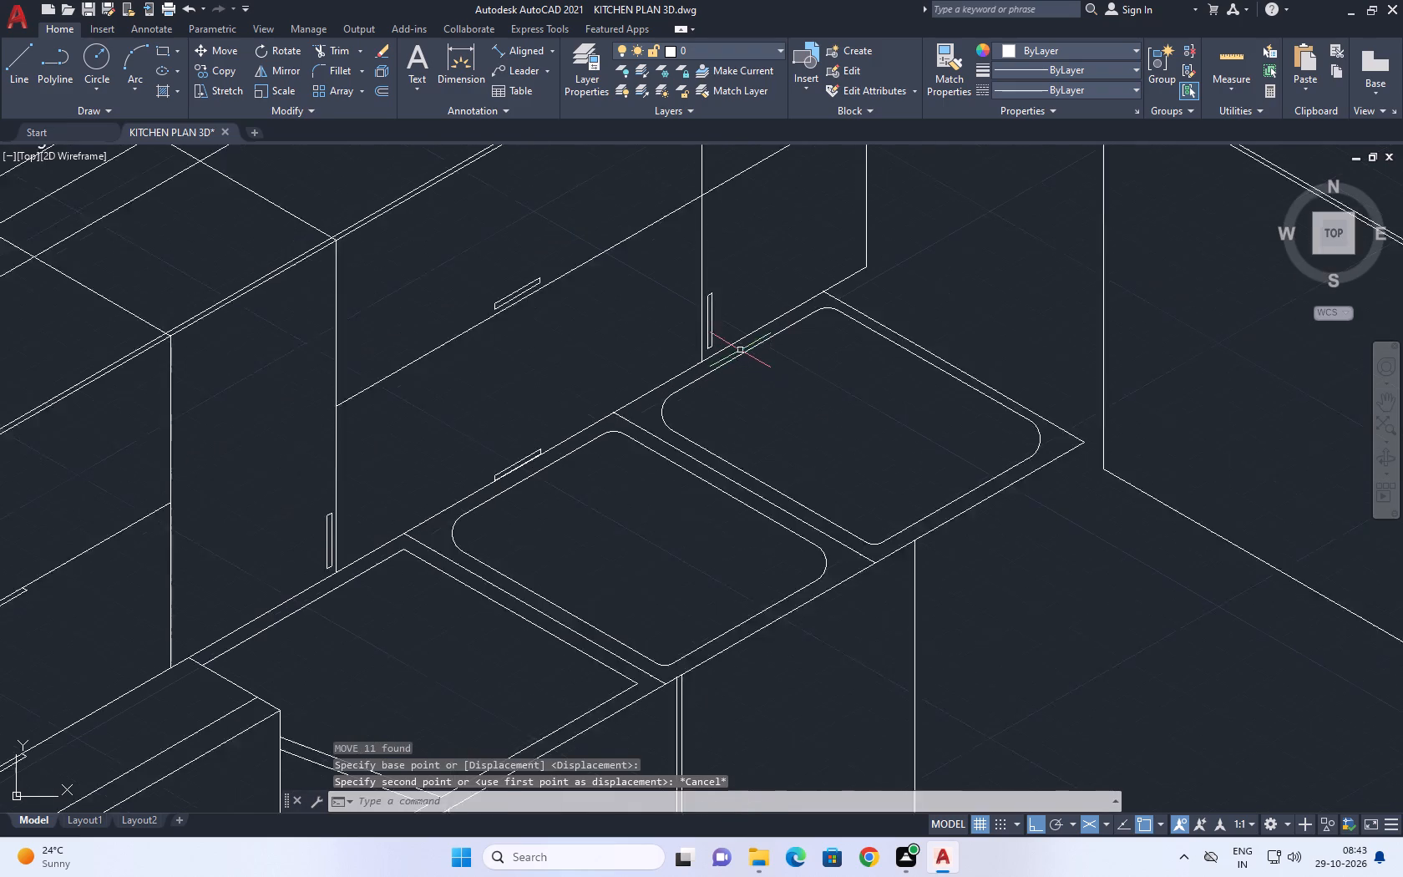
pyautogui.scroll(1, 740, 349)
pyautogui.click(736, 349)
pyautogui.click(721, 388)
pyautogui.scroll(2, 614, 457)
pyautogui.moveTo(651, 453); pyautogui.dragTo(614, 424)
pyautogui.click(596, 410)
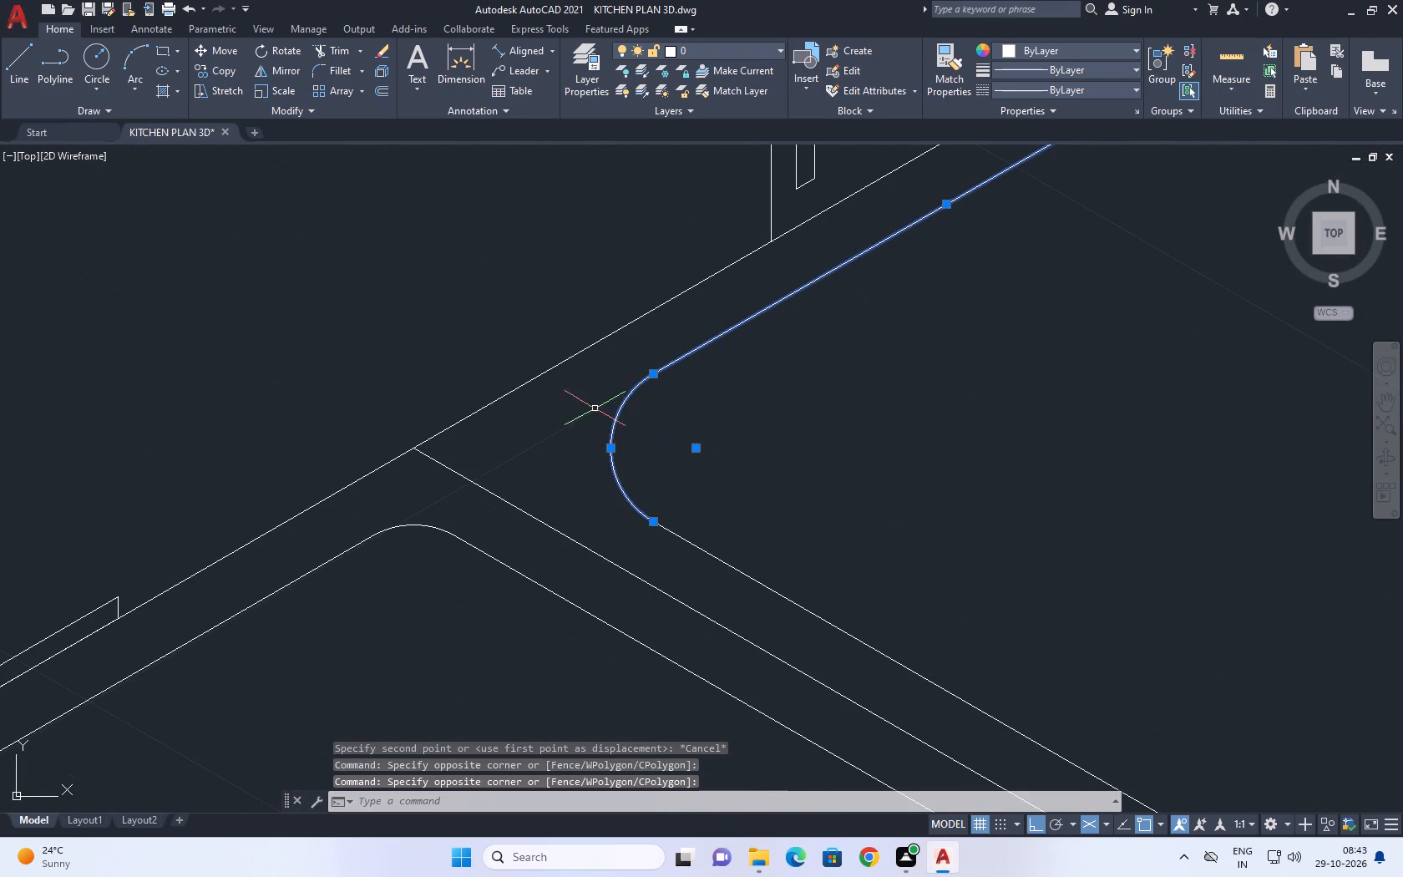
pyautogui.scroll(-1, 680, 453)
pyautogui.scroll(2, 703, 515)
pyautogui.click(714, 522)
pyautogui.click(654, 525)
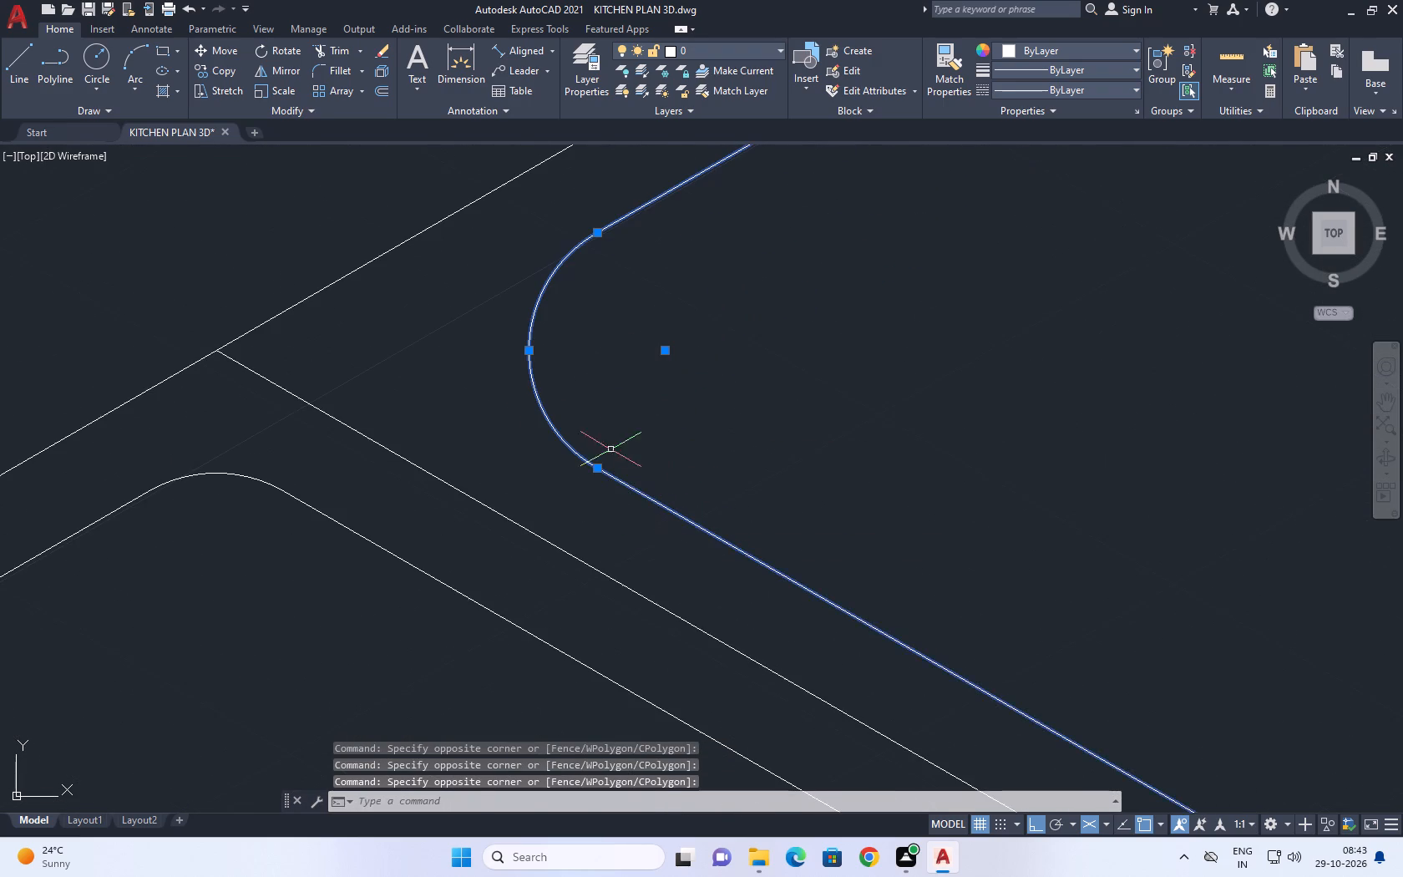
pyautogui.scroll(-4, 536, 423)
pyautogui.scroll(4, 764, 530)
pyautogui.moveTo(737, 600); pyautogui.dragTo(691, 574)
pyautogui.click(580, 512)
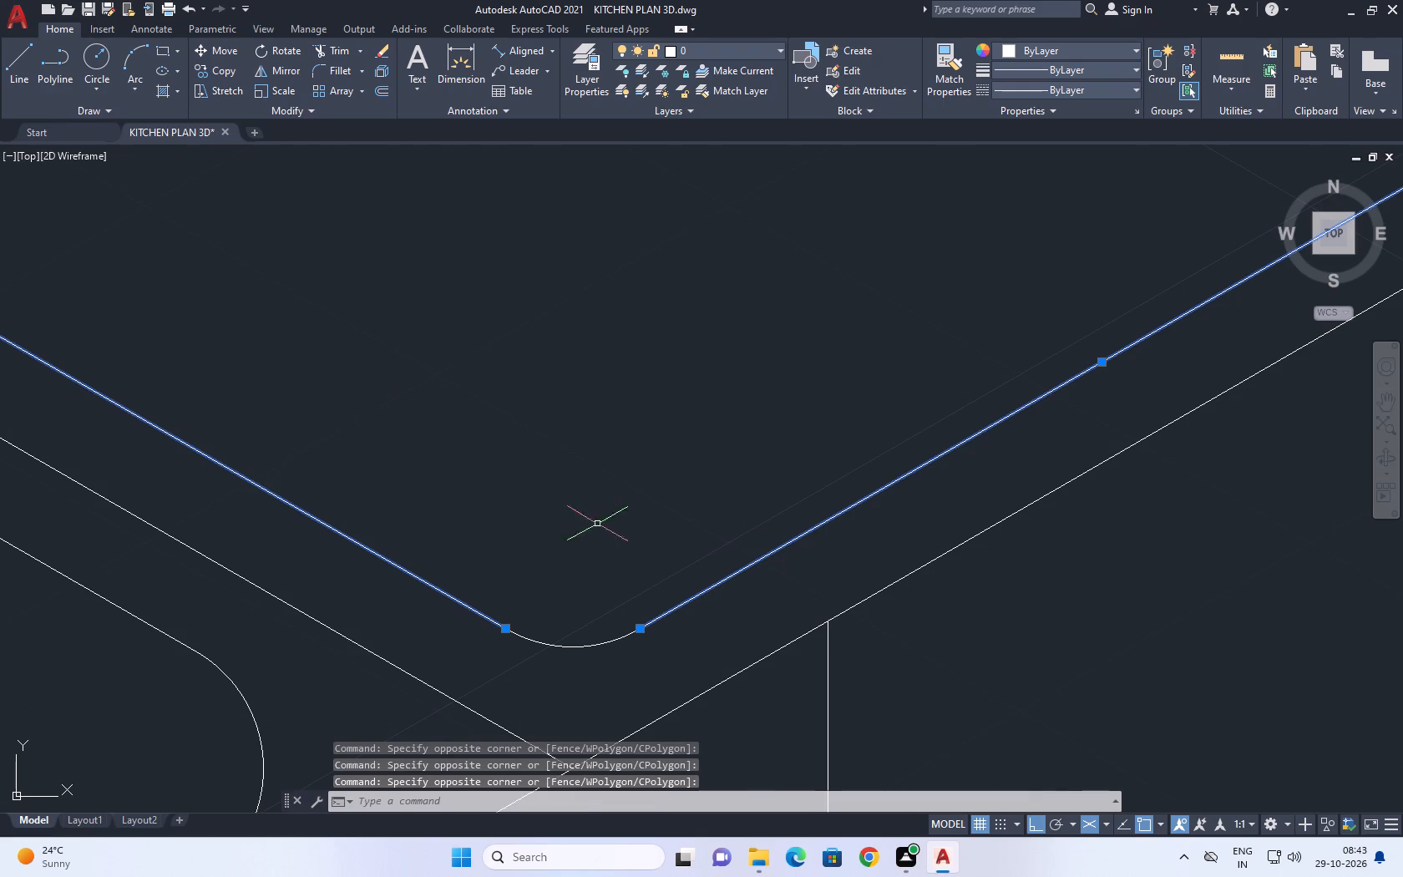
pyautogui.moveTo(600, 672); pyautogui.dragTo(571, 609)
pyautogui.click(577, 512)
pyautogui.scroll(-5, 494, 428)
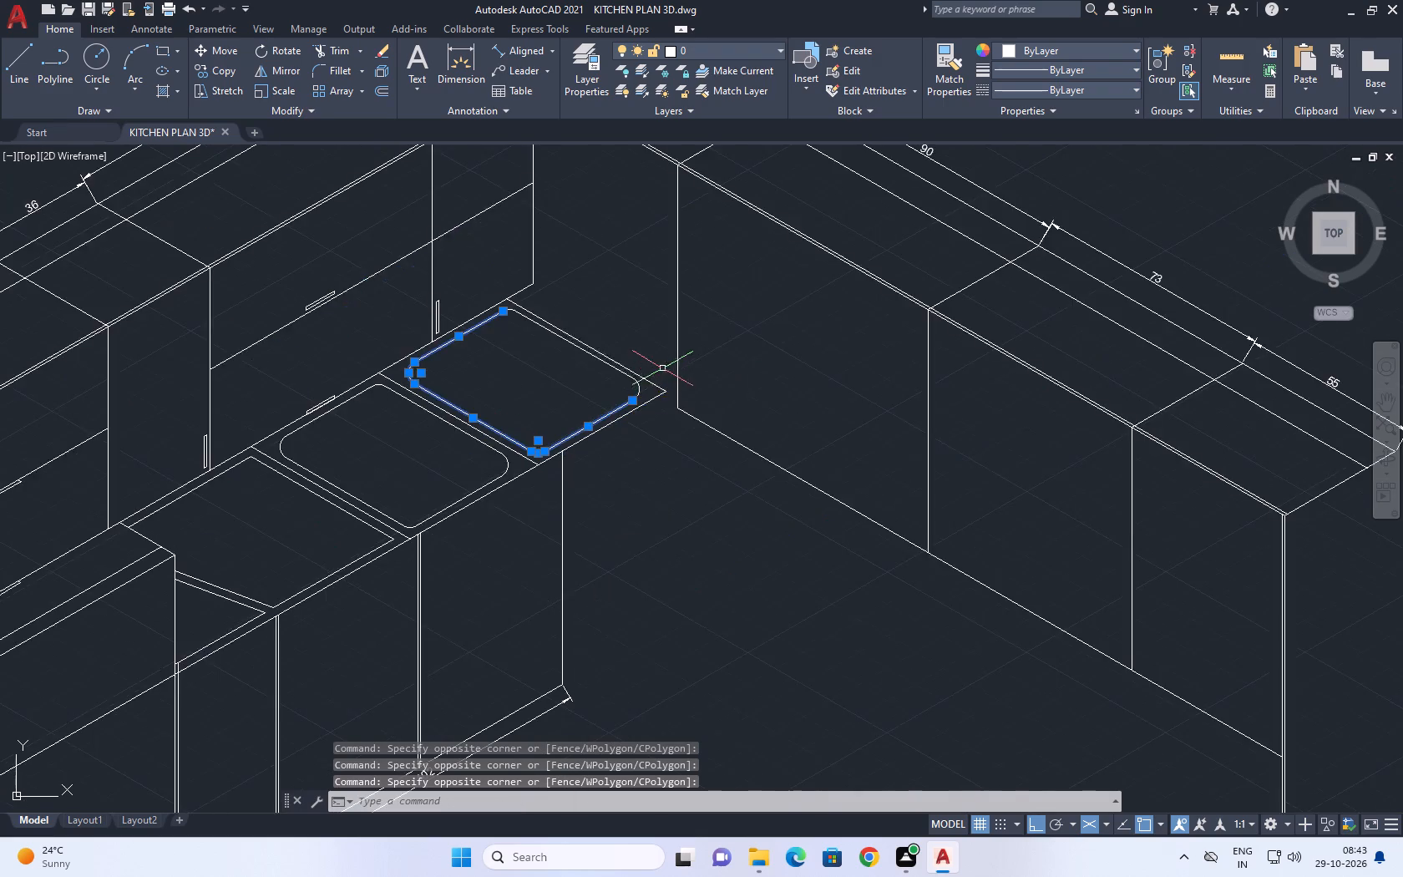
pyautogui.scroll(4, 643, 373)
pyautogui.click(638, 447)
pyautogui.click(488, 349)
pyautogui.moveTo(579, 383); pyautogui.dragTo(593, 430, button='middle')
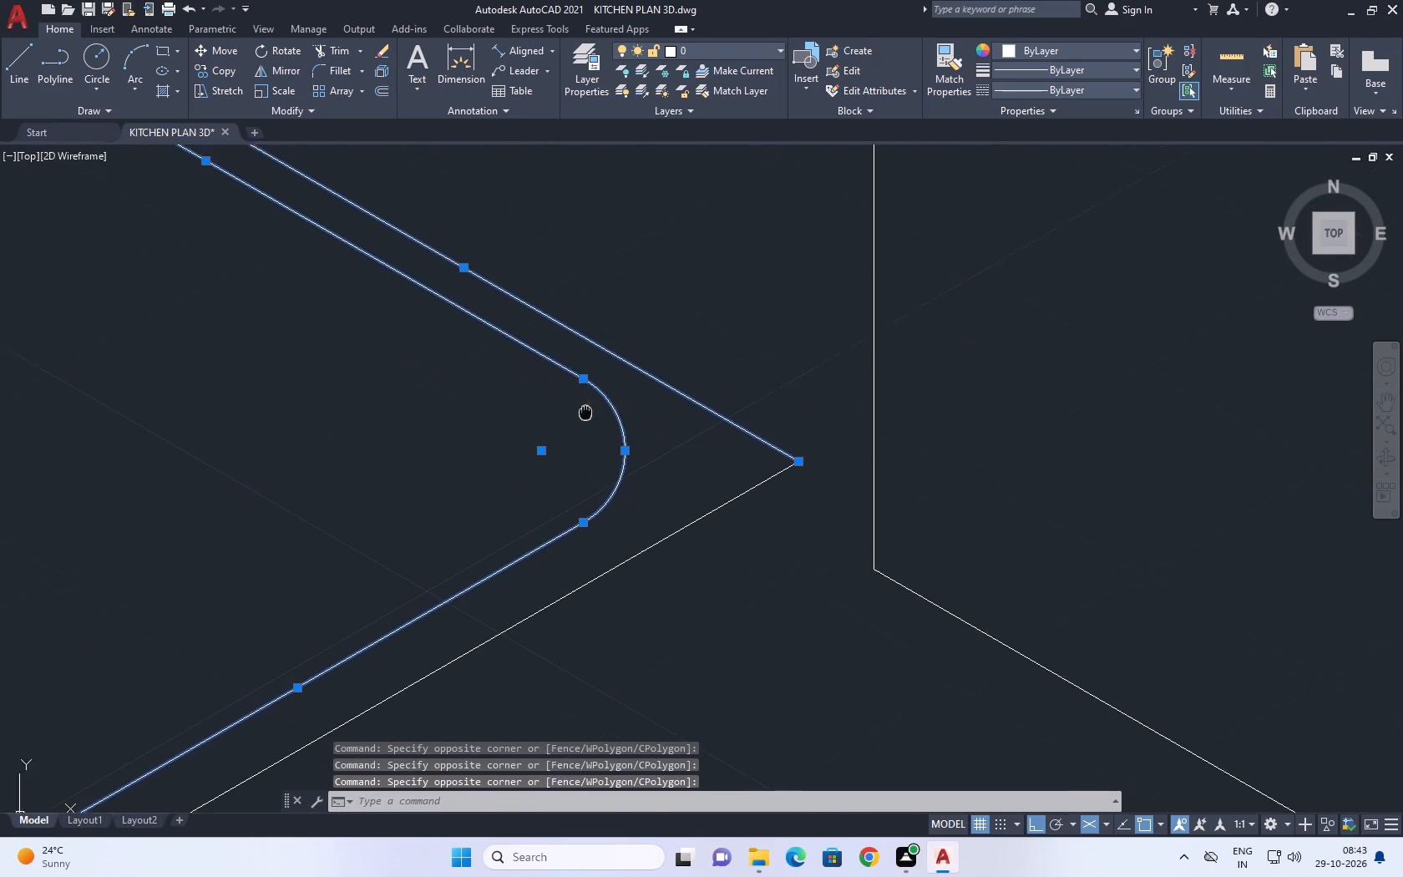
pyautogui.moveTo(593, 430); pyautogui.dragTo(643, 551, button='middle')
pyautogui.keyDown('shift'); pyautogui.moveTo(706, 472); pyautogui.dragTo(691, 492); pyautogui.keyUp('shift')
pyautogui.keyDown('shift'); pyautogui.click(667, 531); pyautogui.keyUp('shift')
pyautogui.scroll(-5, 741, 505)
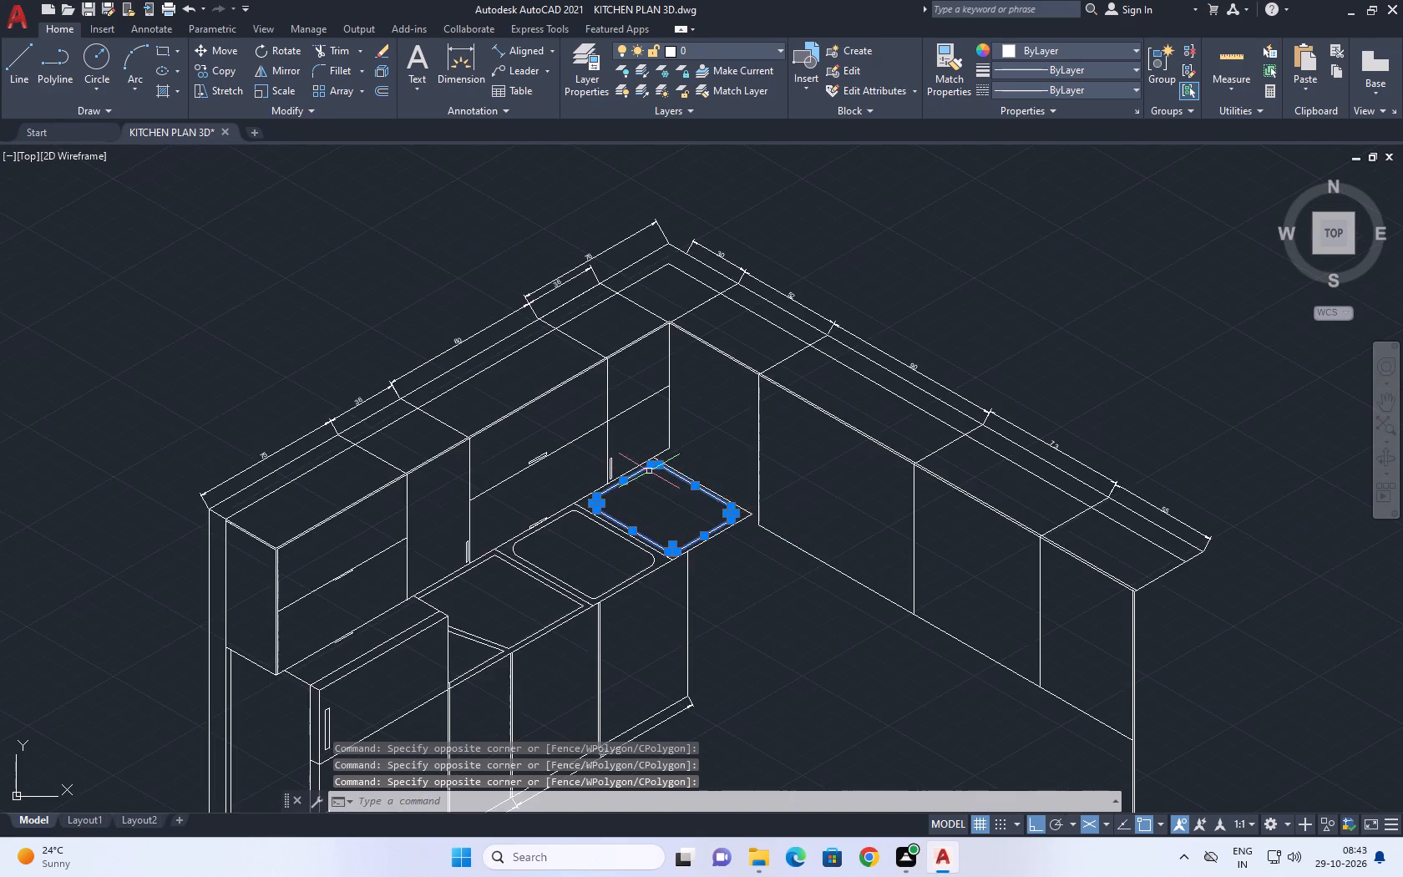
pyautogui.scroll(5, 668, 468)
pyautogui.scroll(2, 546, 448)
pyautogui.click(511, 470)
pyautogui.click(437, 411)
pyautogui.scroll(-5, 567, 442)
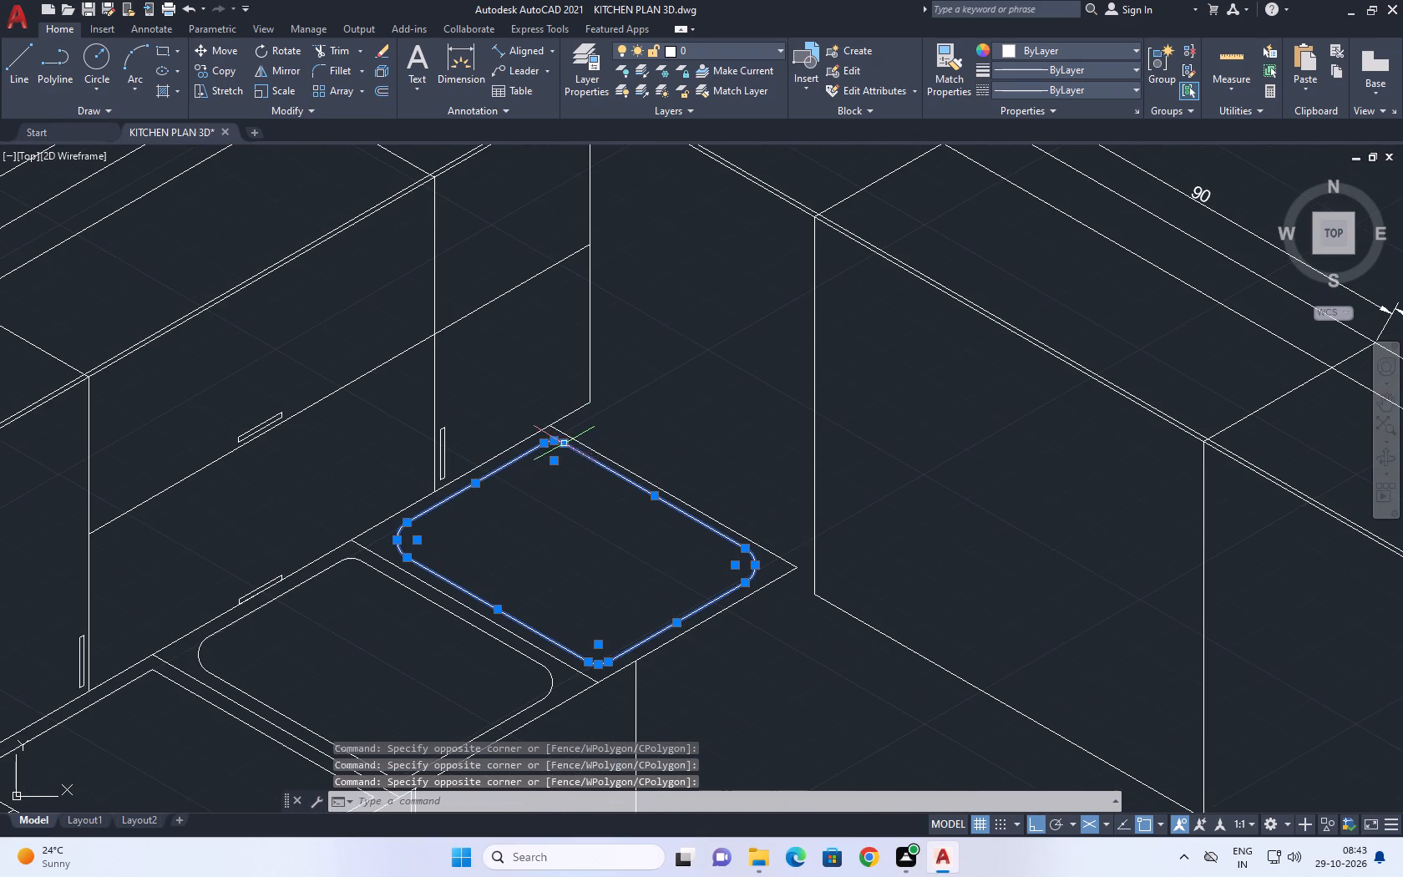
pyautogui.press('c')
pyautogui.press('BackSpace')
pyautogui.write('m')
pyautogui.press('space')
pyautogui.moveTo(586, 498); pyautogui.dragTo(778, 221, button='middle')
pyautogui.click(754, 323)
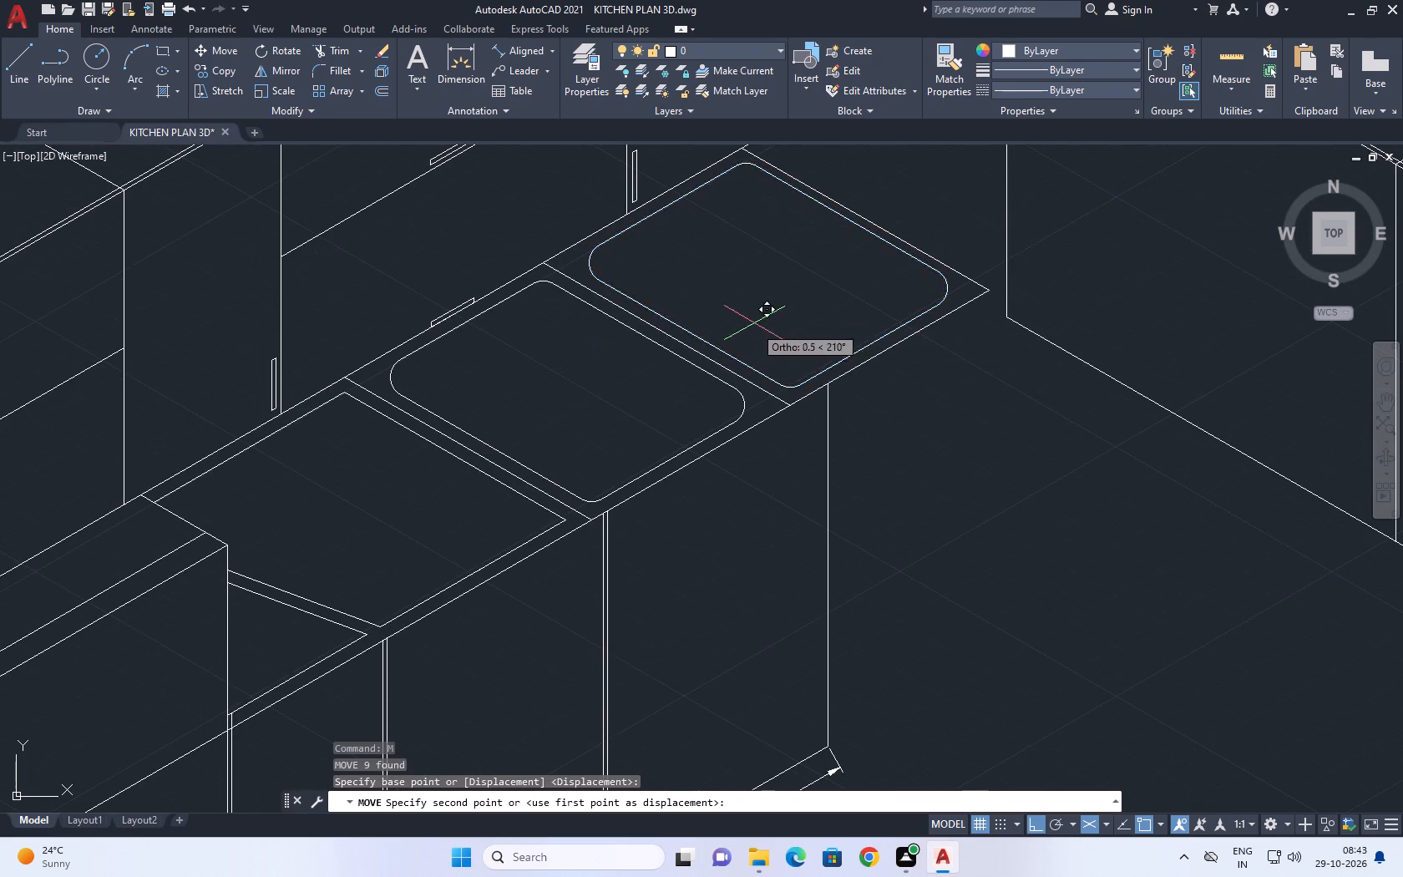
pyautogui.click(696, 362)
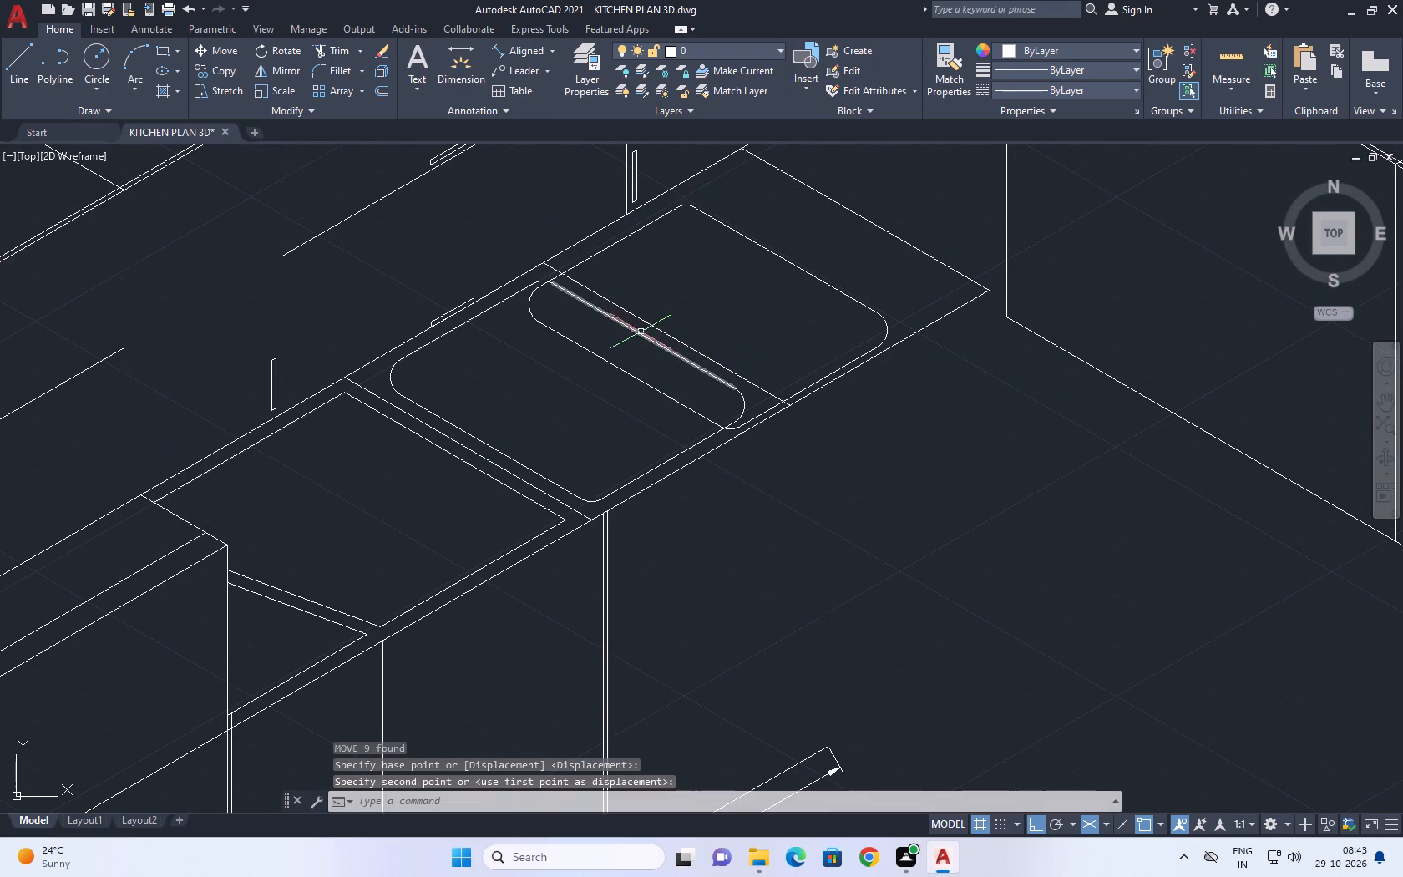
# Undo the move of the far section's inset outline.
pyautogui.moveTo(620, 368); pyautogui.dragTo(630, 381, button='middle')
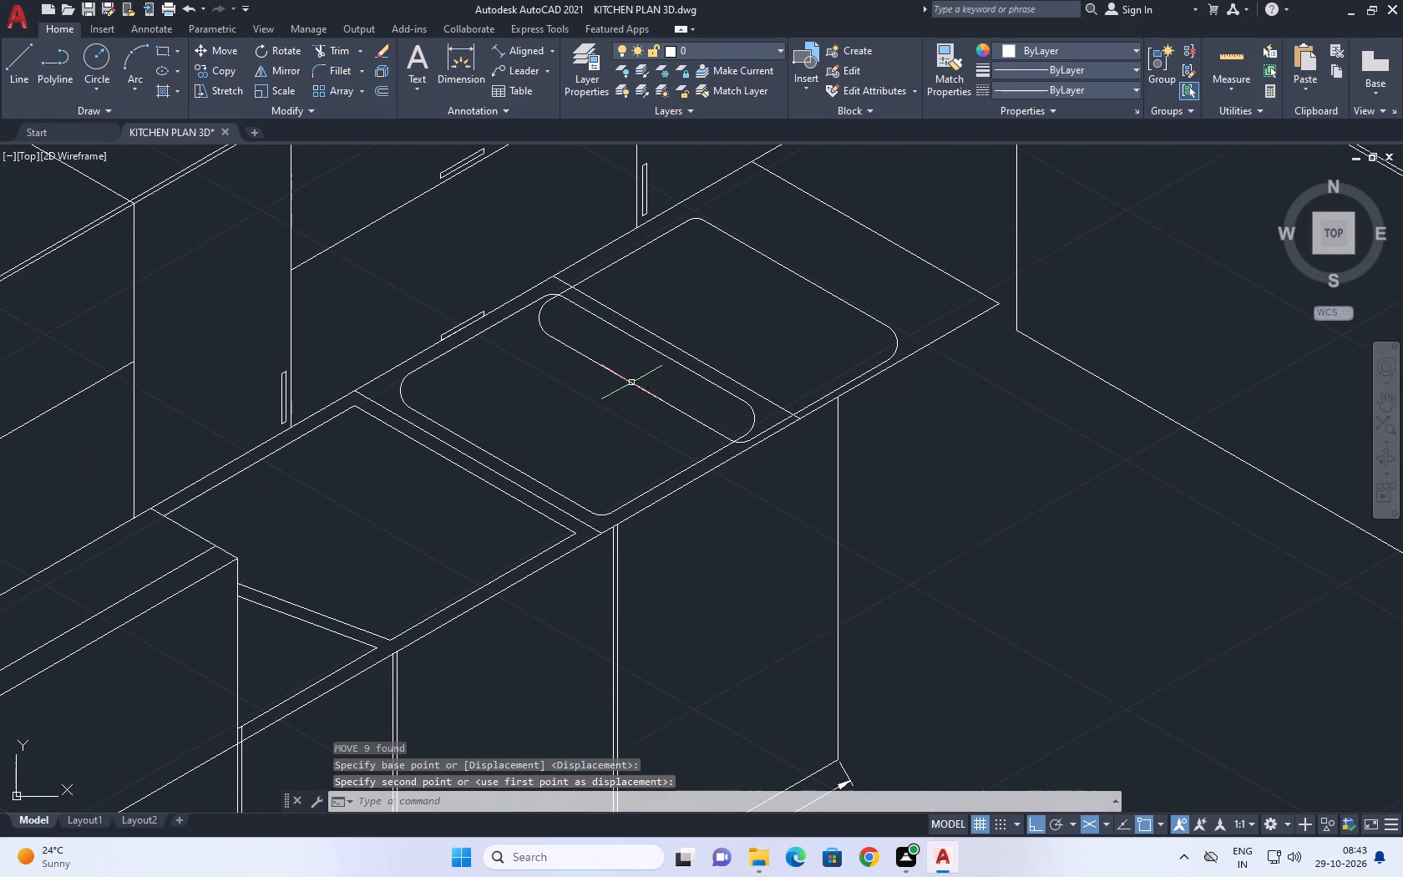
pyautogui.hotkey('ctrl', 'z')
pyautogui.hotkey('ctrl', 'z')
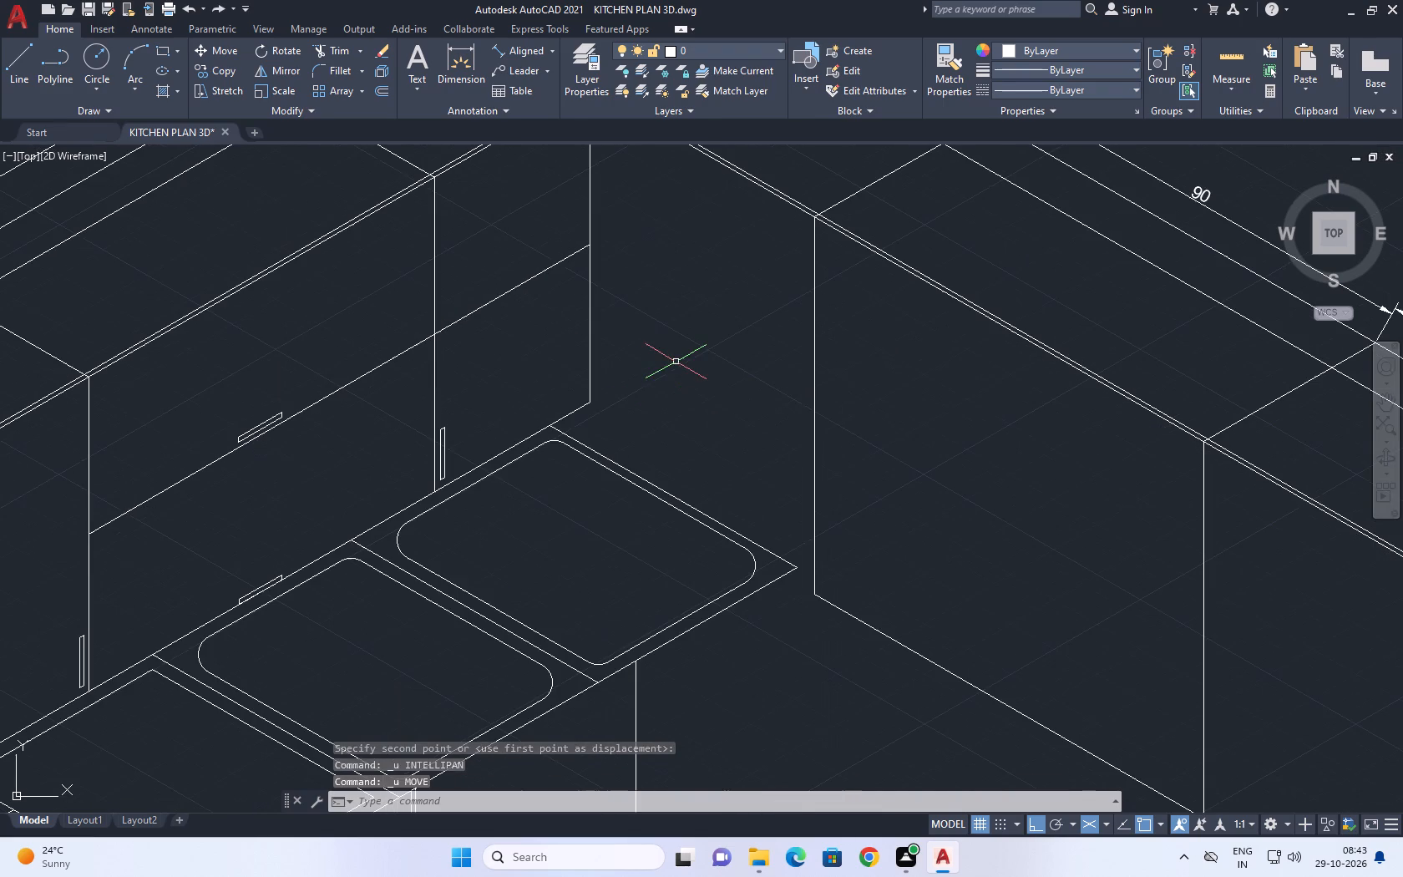
# Move the far section's complete rounded inset outline along the countertop so its divider-side end overlaps the middle section's inset outline.
pyautogui.scroll(-2, 765, 378)
pyautogui.scroll(5, 752, 455)
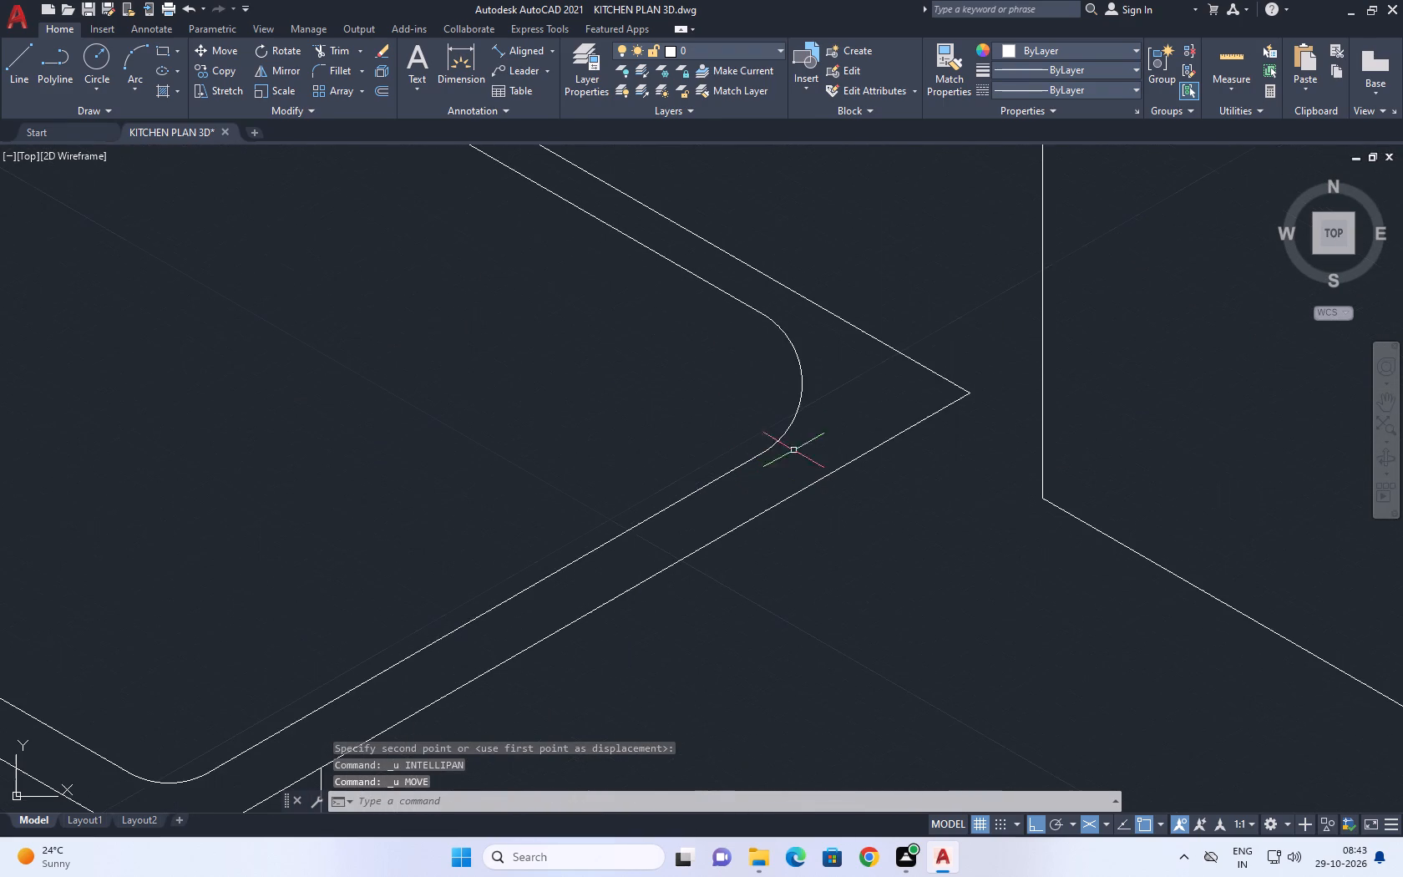
pyautogui.click(793, 456)
pyautogui.click(680, 348)
pyautogui.scroll(-2, 726, 395)
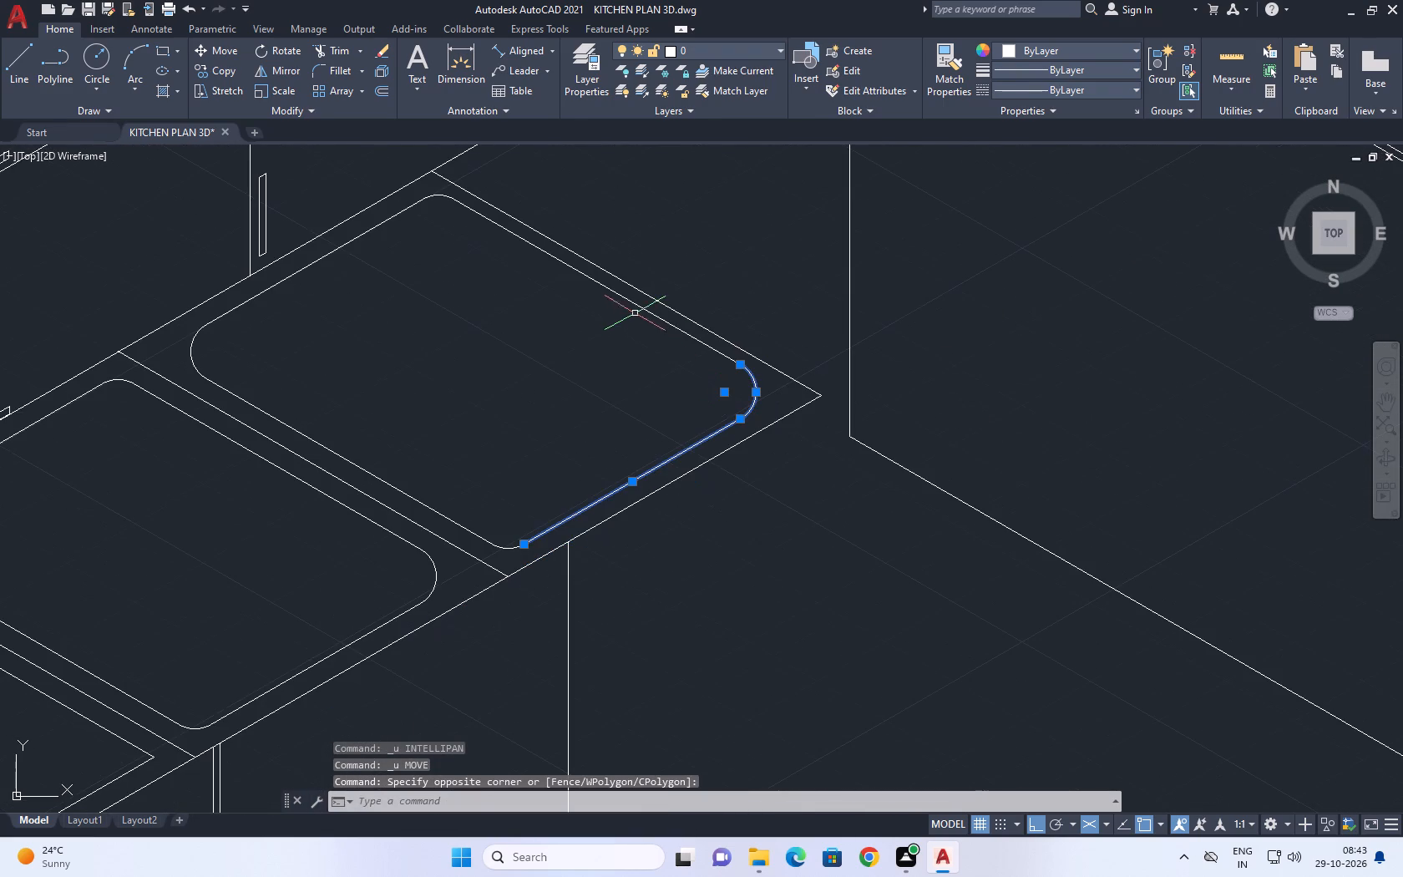
pyautogui.click(639, 308)
pyautogui.scroll(3, 428, 209)
pyautogui.click(467, 171)
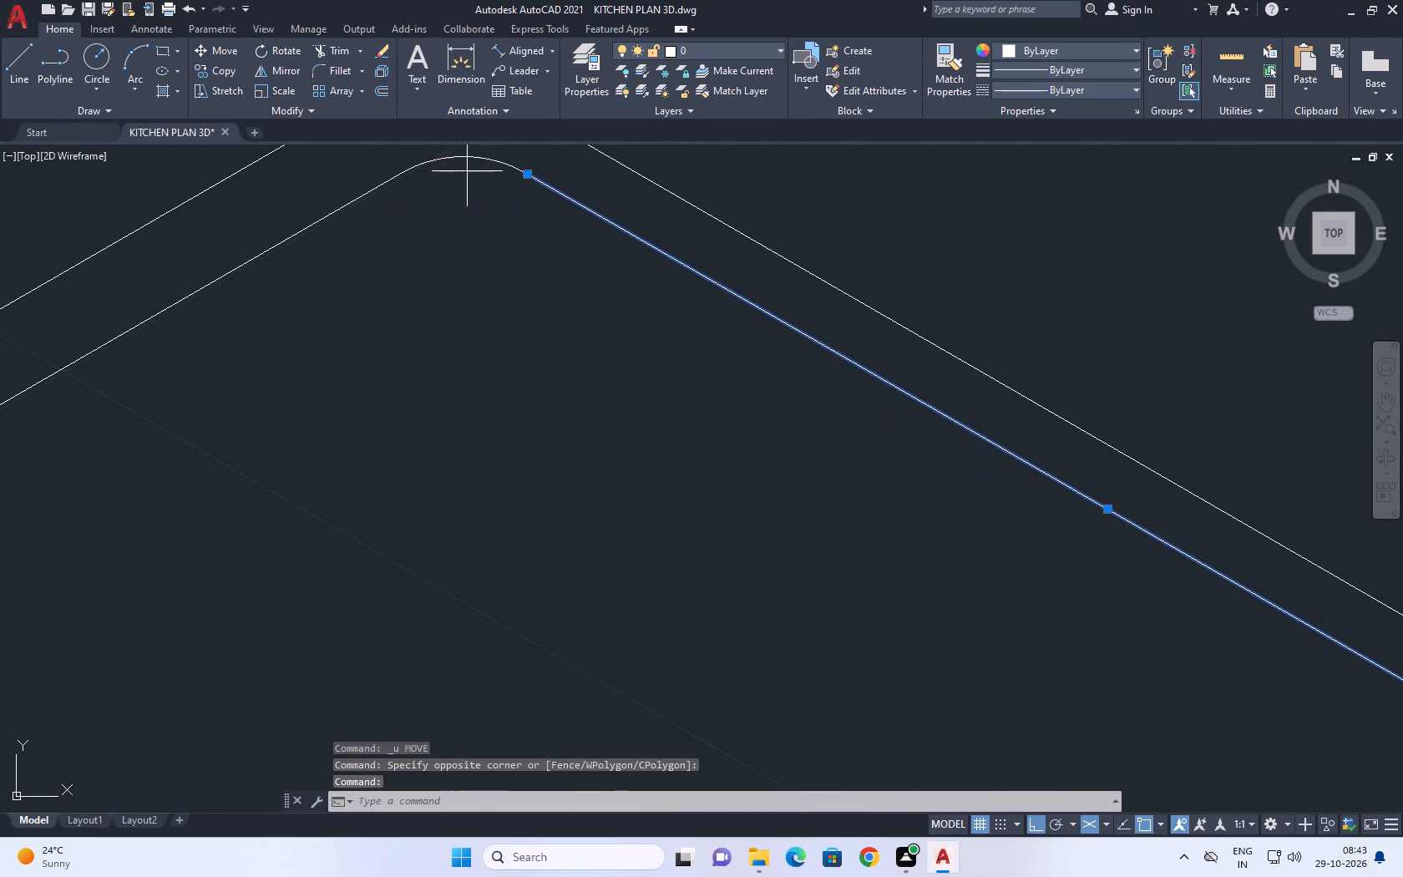
pyautogui.click(407, 156)
pyautogui.click(413, 234)
pyautogui.click(327, 210)
pyautogui.scroll(-5, 539, 268)
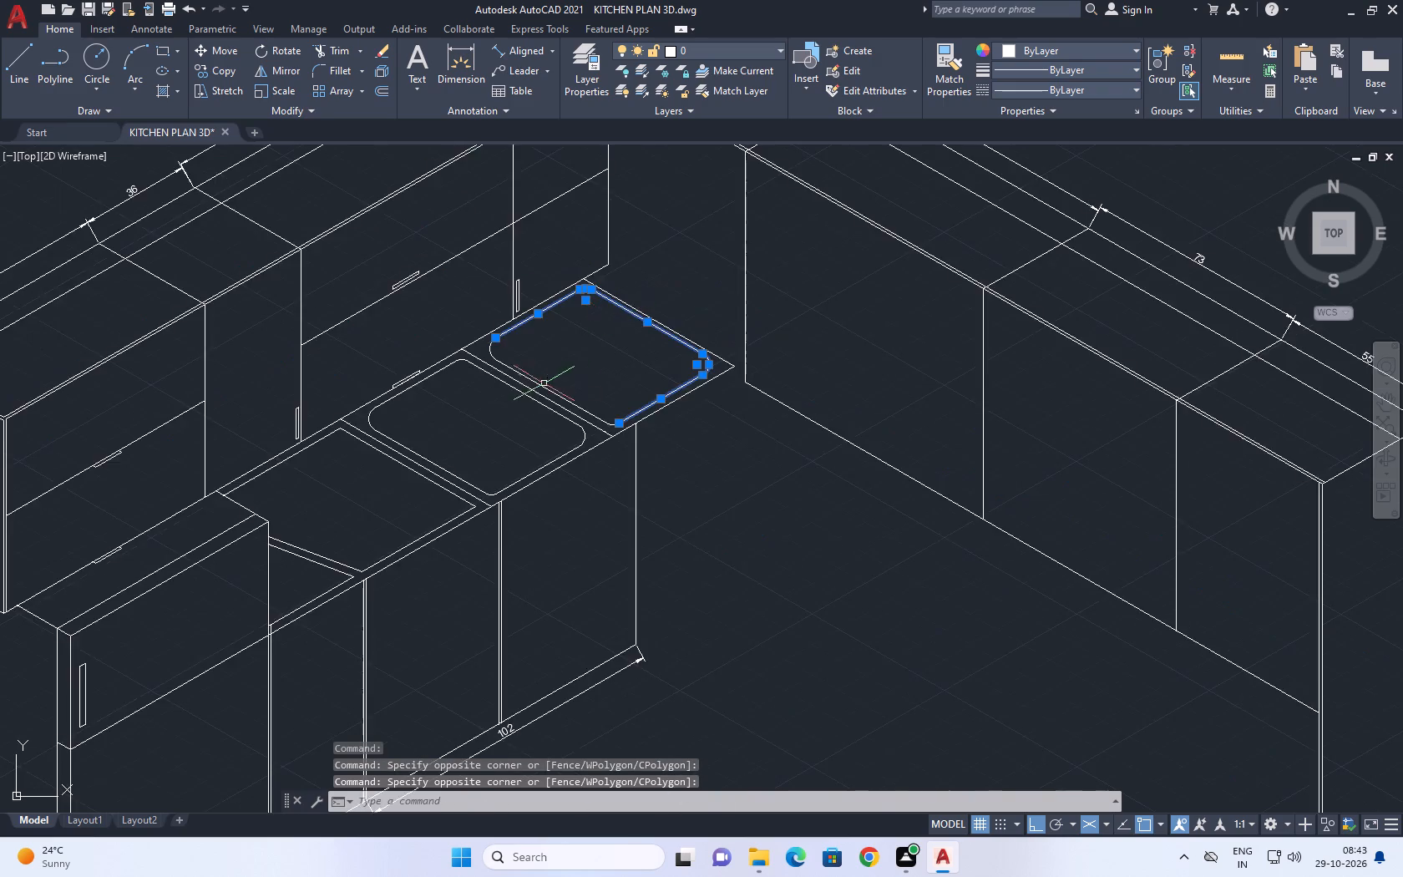
pyautogui.scroll(3, 543, 383)
pyautogui.scroll(1, 462, 305)
pyautogui.click(461, 286)
pyautogui.doubleClick(437, 268)
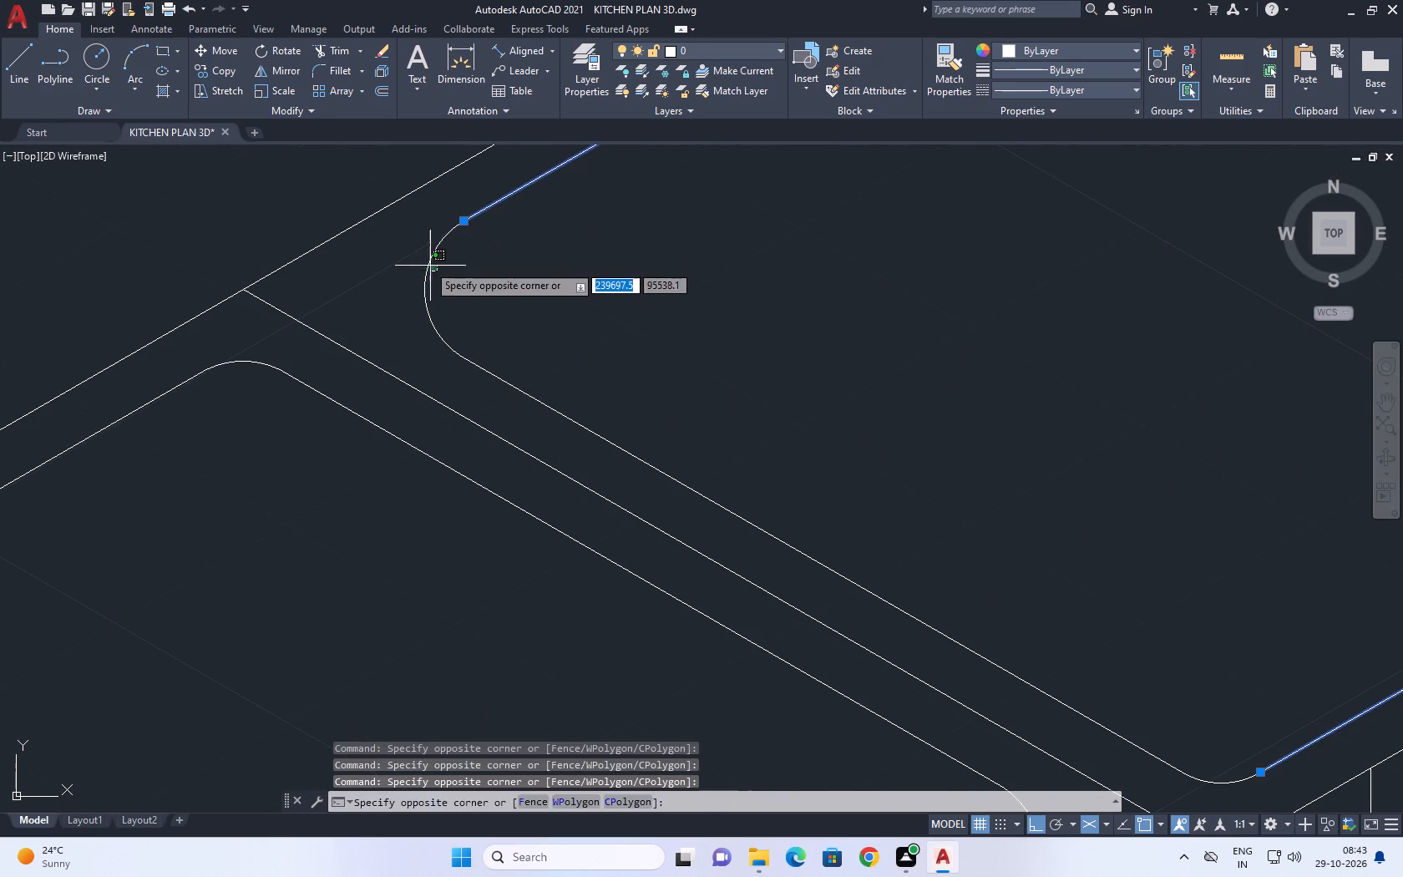
pyautogui.click(424, 261)
pyautogui.click(507, 378)
pyautogui.click(504, 383)
pyautogui.scroll(-2, 592, 360)
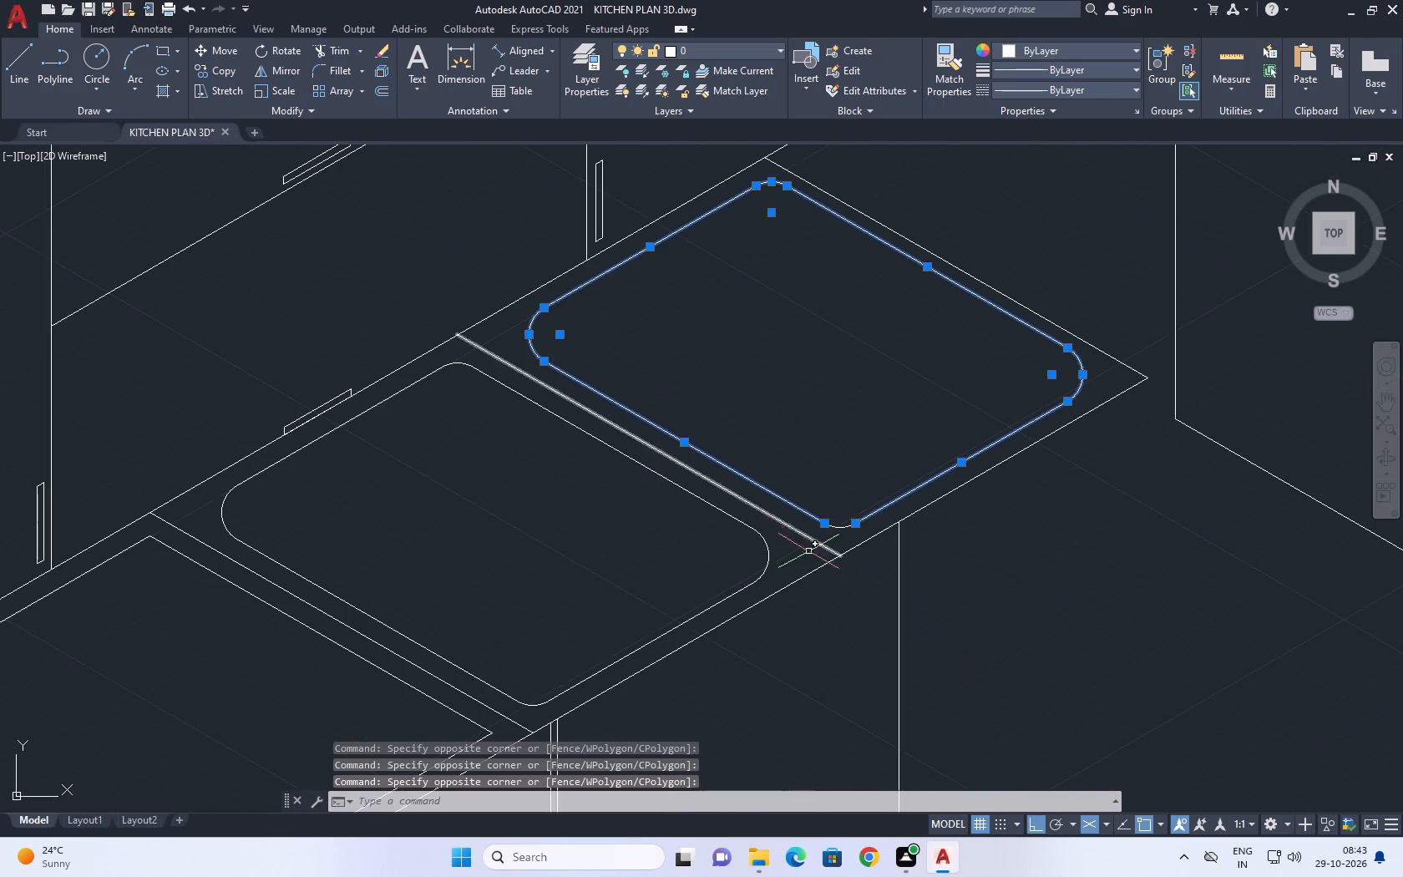
pyautogui.scroll(4, 860, 545)
pyautogui.moveTo(847, 522); pyautogui.dragTo(812, 501)
pyautogui.click(759, 438)
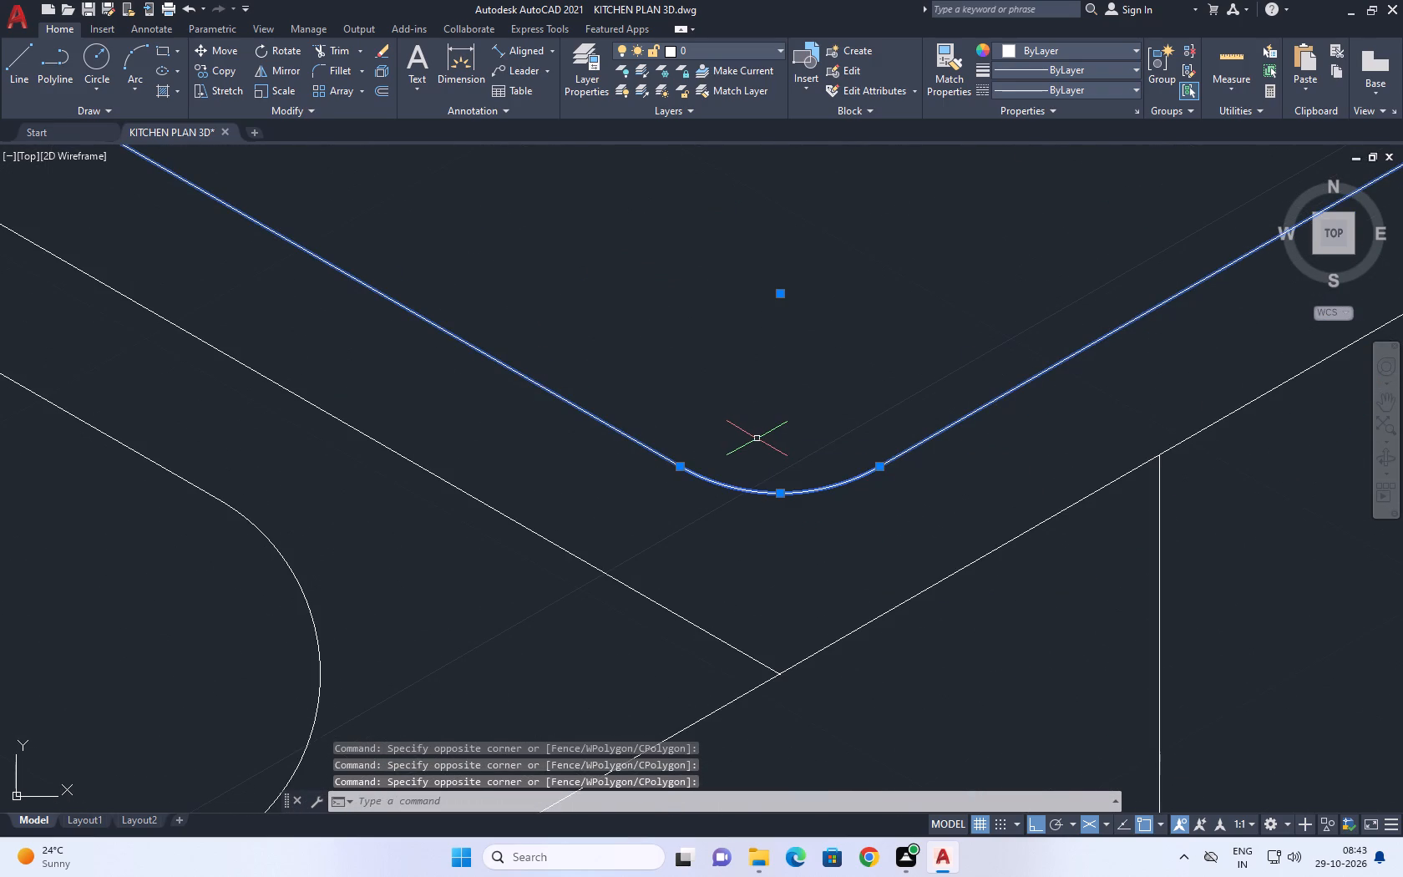
pyautogui.press('m')
pyautogui.press('space')
pyautogui.click(808, 388)
pyautogui.scroll(-2, 749, 411)
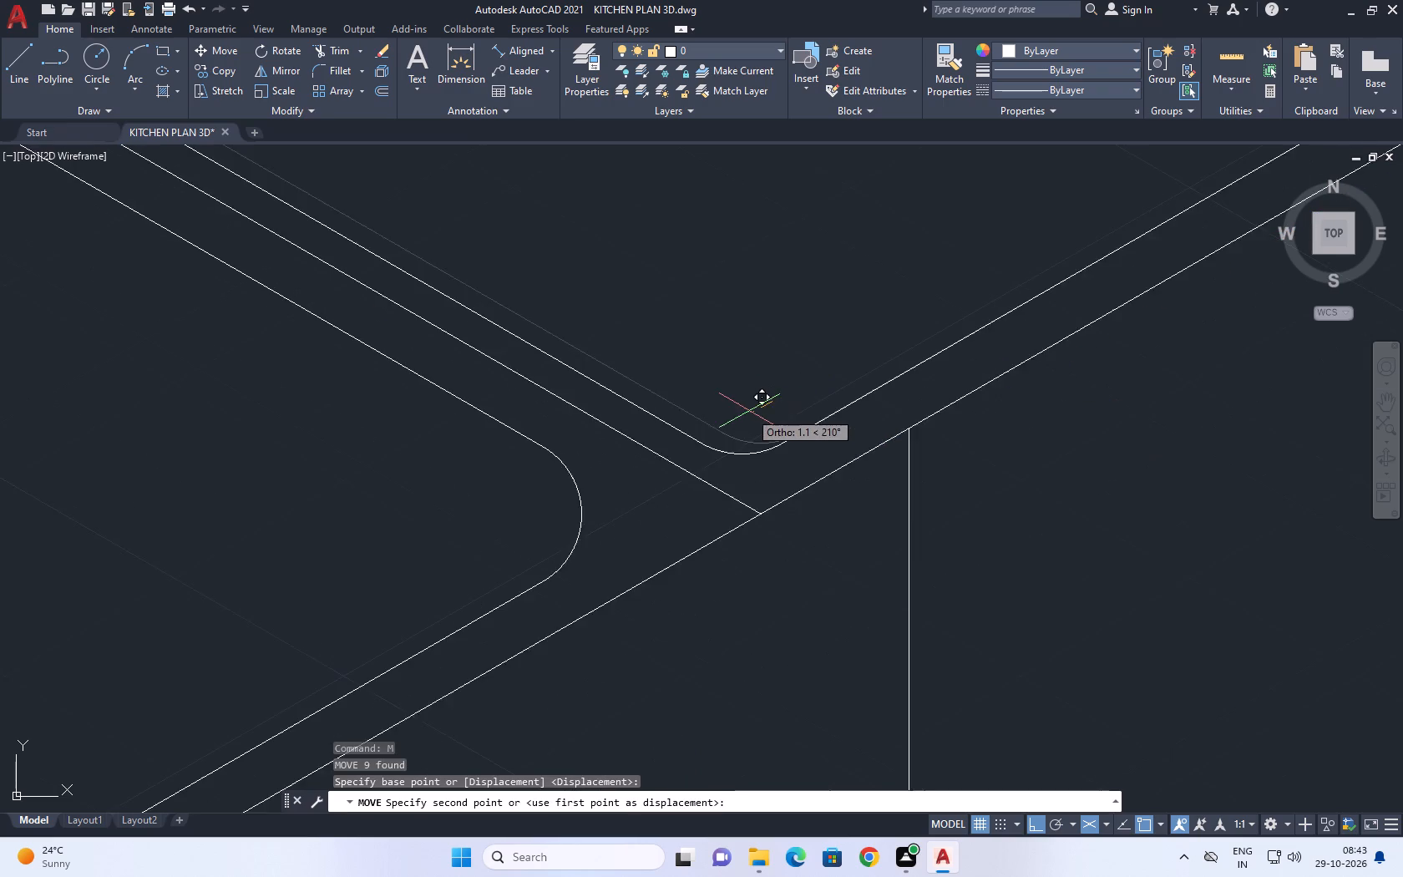
pyautogui.scroll(-2, 749, 411)
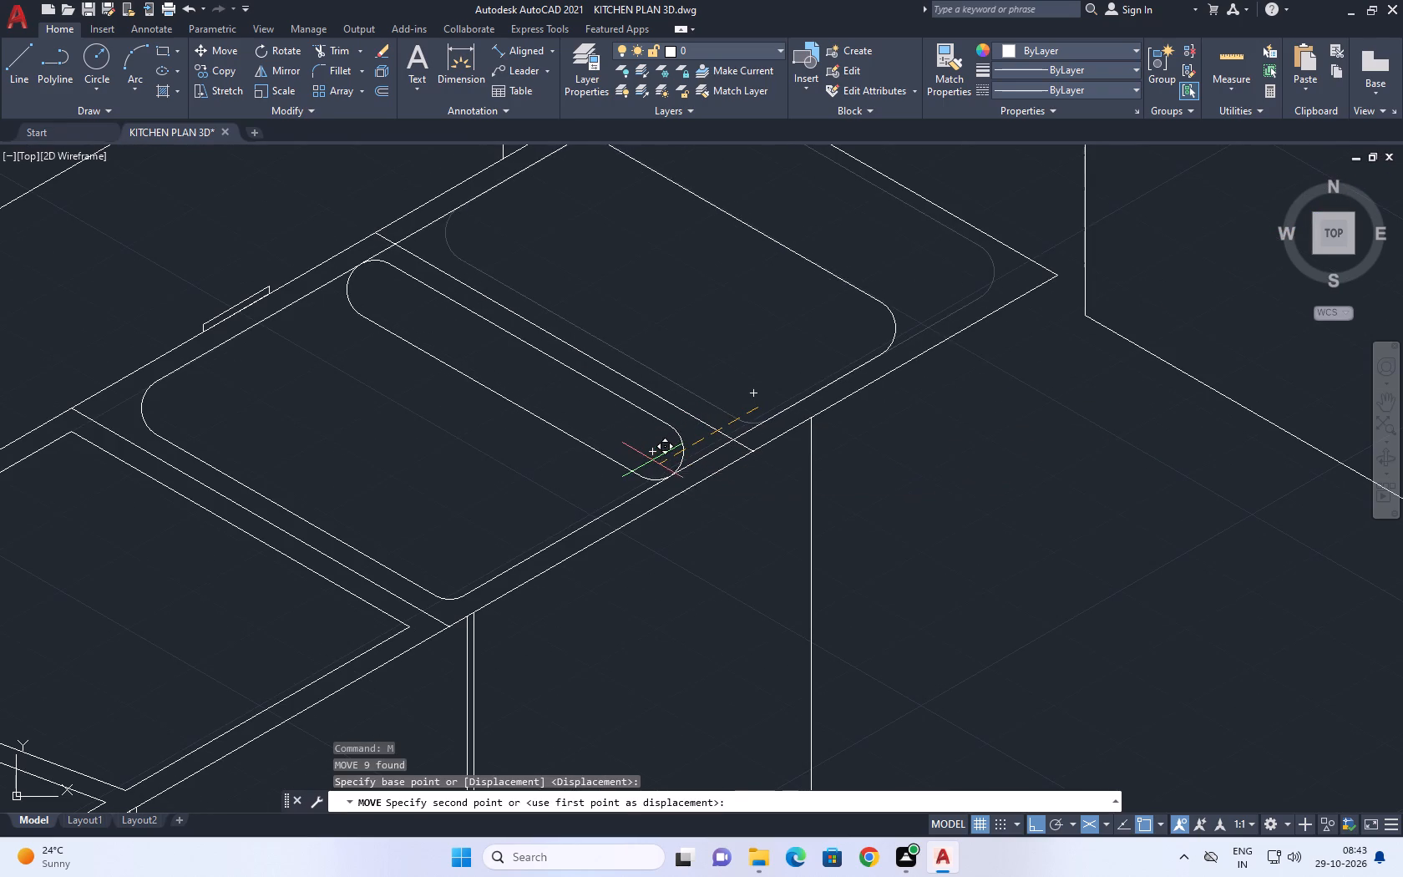
pyautogui.click(649, 463)
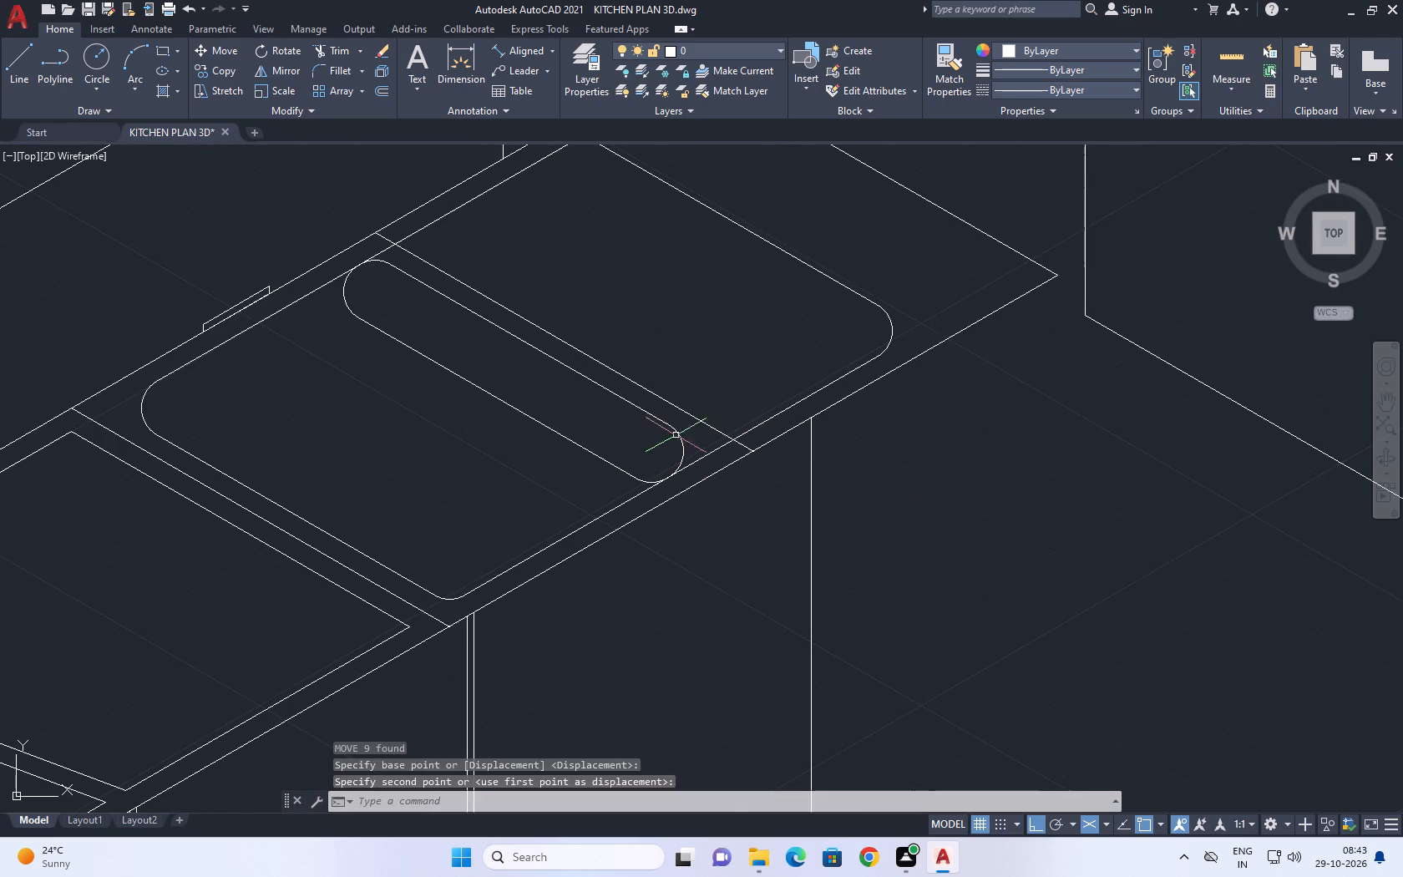
# Trim away the moved outline's divider-side edge and rounded corner remnants where they overlap the middle section's inset outline.
pyautogui.moveTo(670, 431); pyautogui.dragTo(697, 500, button='middle')
pyautogui.write('tr')
pyautogui.press('space')
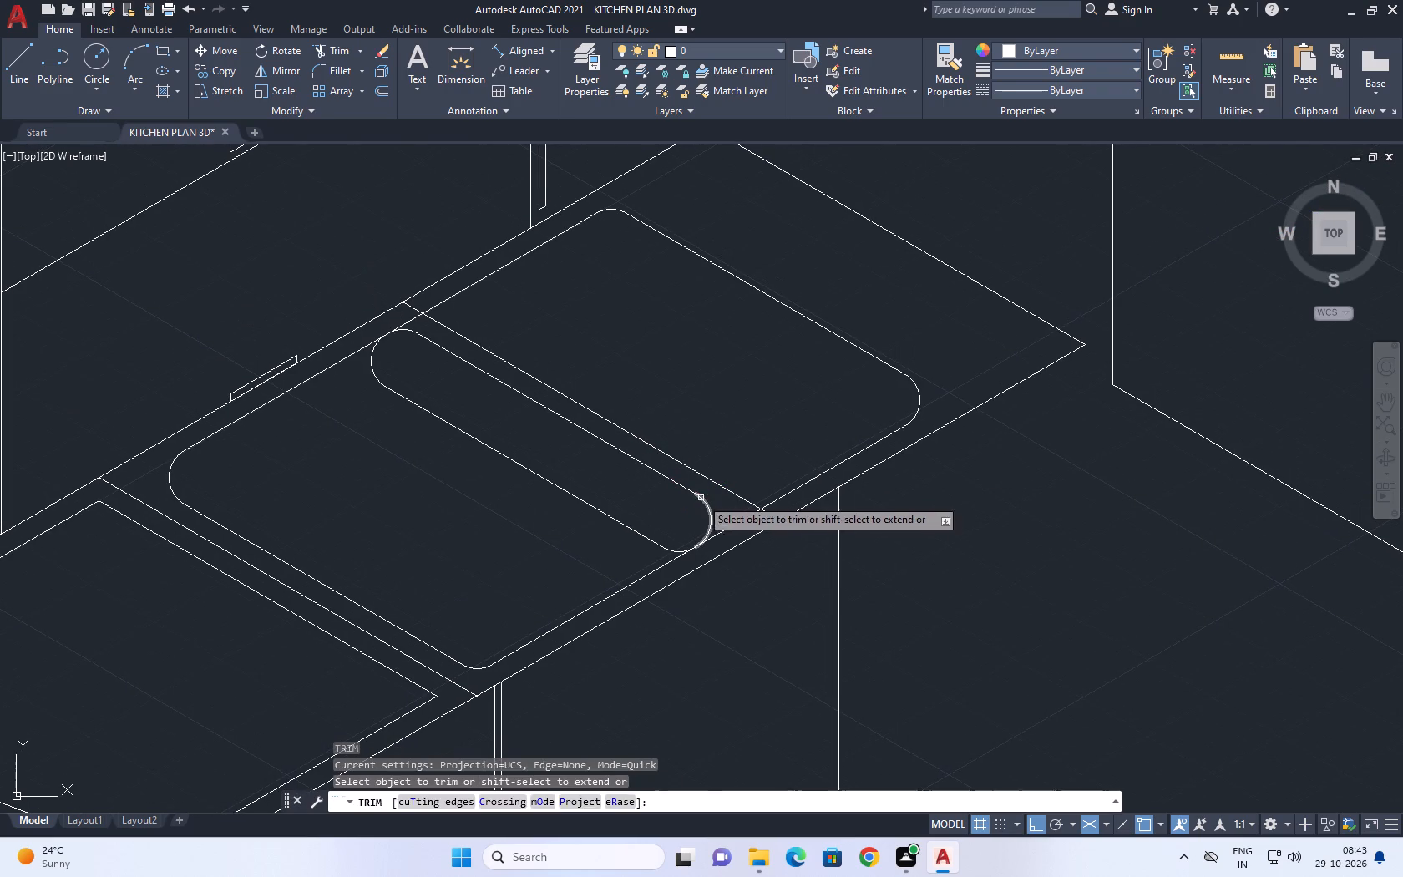
pyautogui.click(661, 535)
pyautogui.click(641, 540)
pyautogui.scroll(2, 678, 555)
pyautogui.click(664, 544)
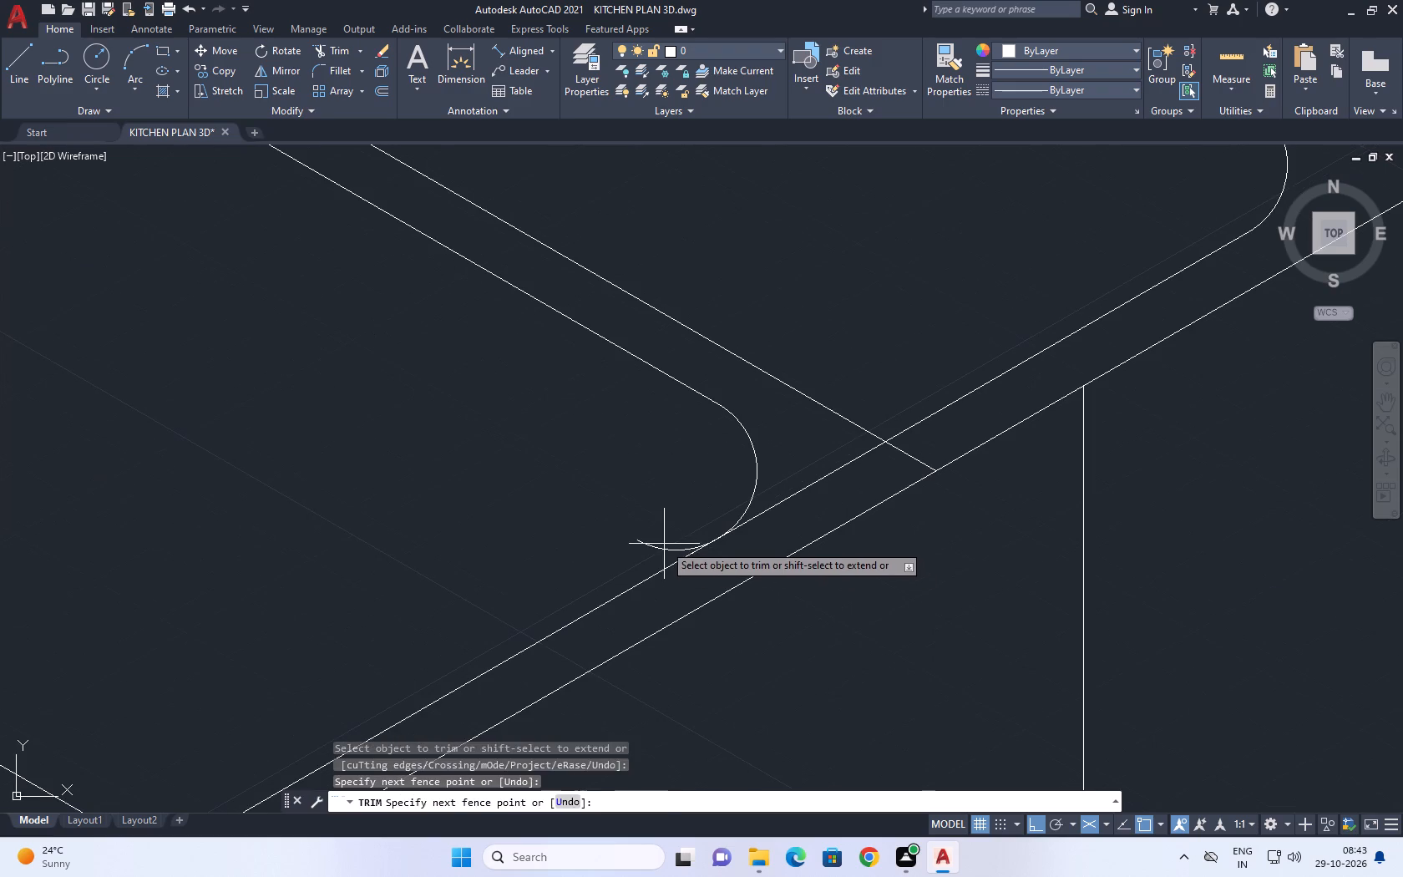
pyautogui.click(656, 553)
pyautogui.scroll(-3, 747, 489)
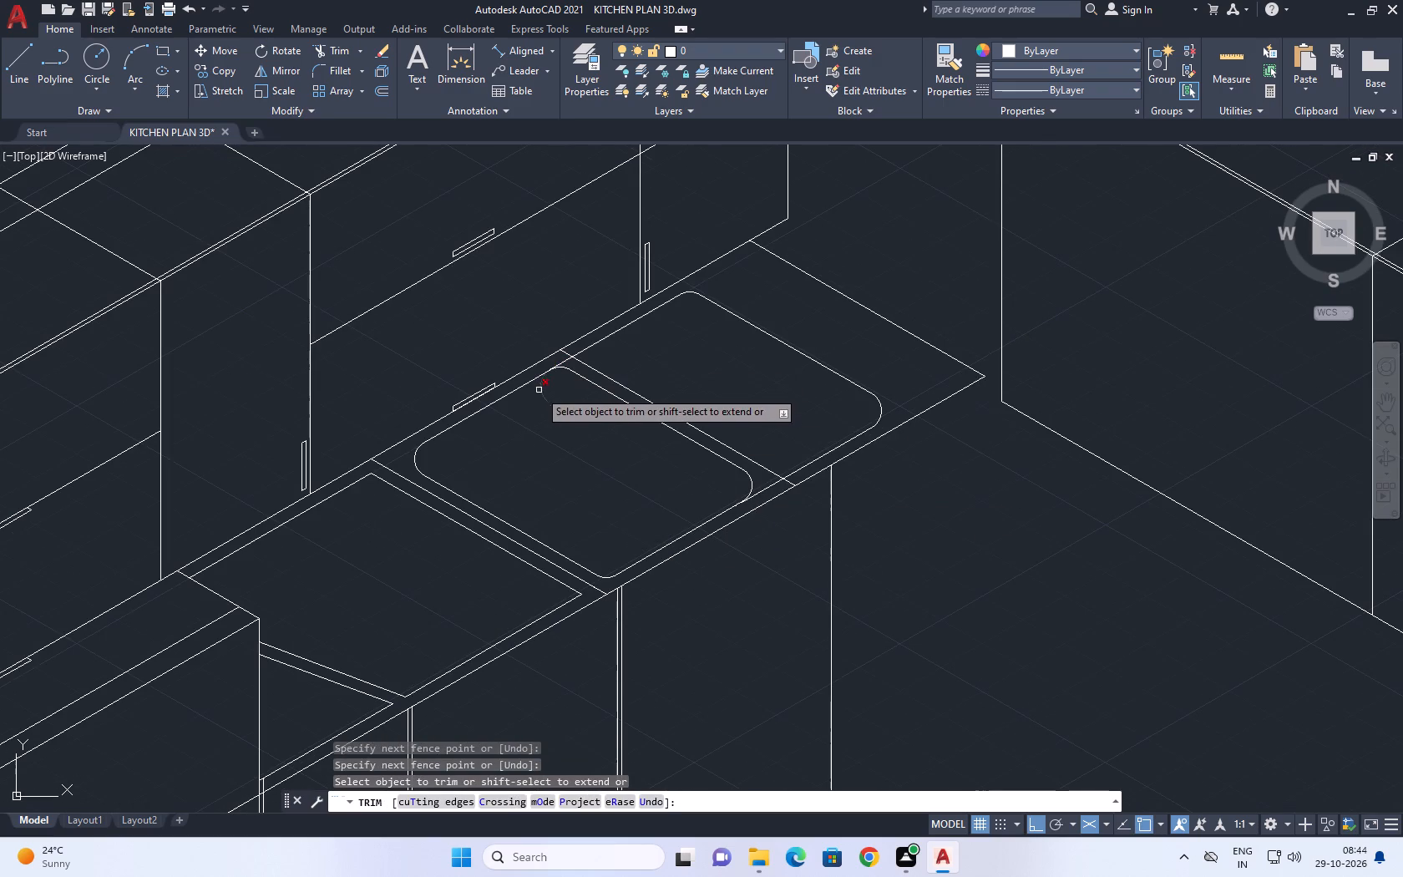
pyautogui.click(539, 390)
pyautogui.scroll(4, 555, 368)
pyautogui.scroll(-2, 571, 362)
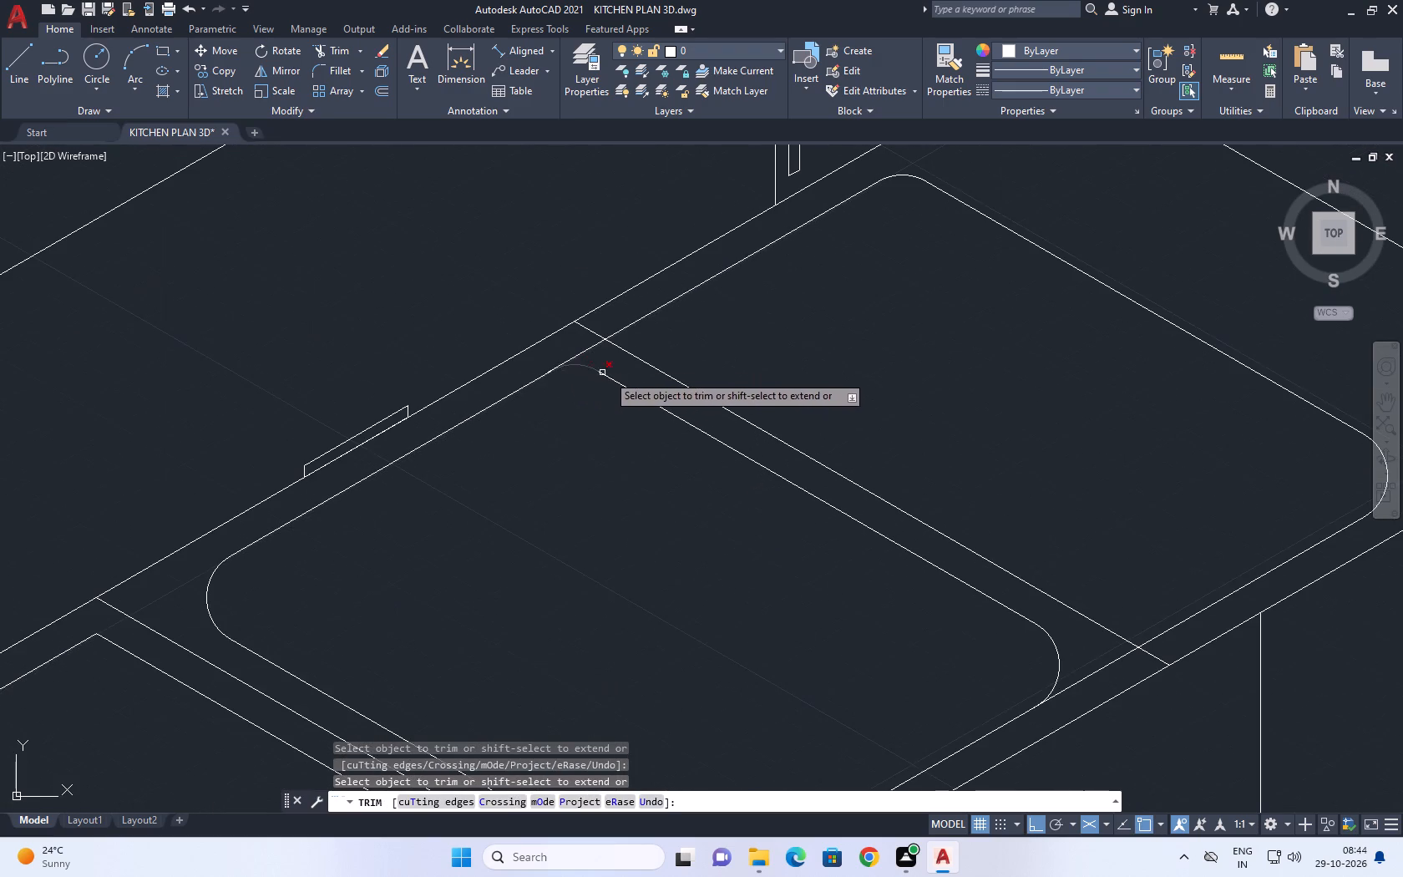
# Trim the divider line between the middle and far sections where it crosses inside the moved inset outline.
pyautogui.click(673, 378)
pyautogui.scroll(-2, 740, 386)
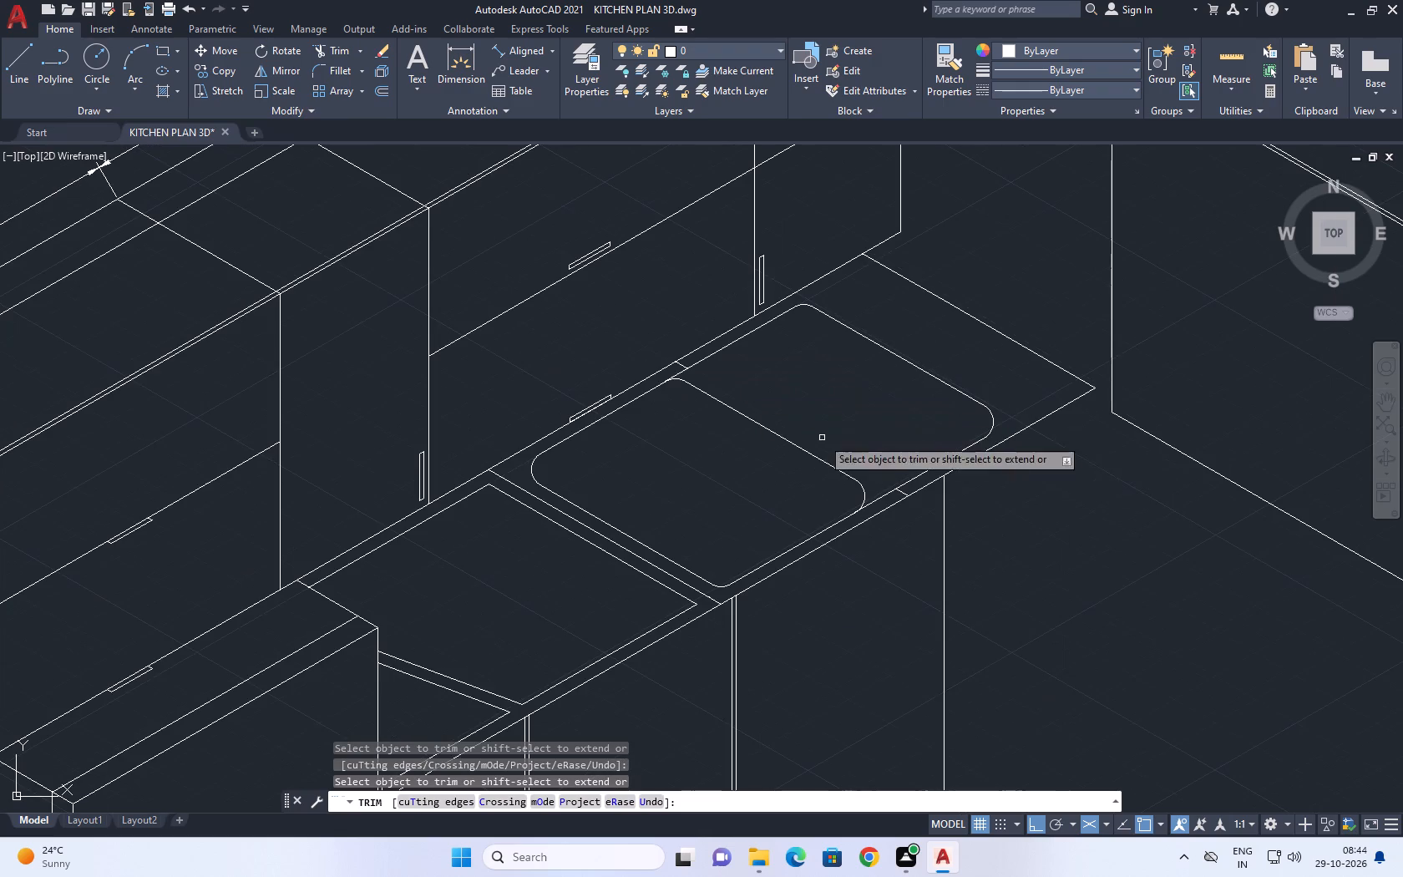
pyautogui.press('space')
# Copy the far straight edge of the joined rounded inset outline 3 units outward along the countertop.
pyautogui.moveTo(970, 370); pyautogui.dragTo(940, 368)
pyautogui.click(909, 376)
pyautogui.moveTo(896, 349); pyautogui.dragTo(872, 400, button='middle')
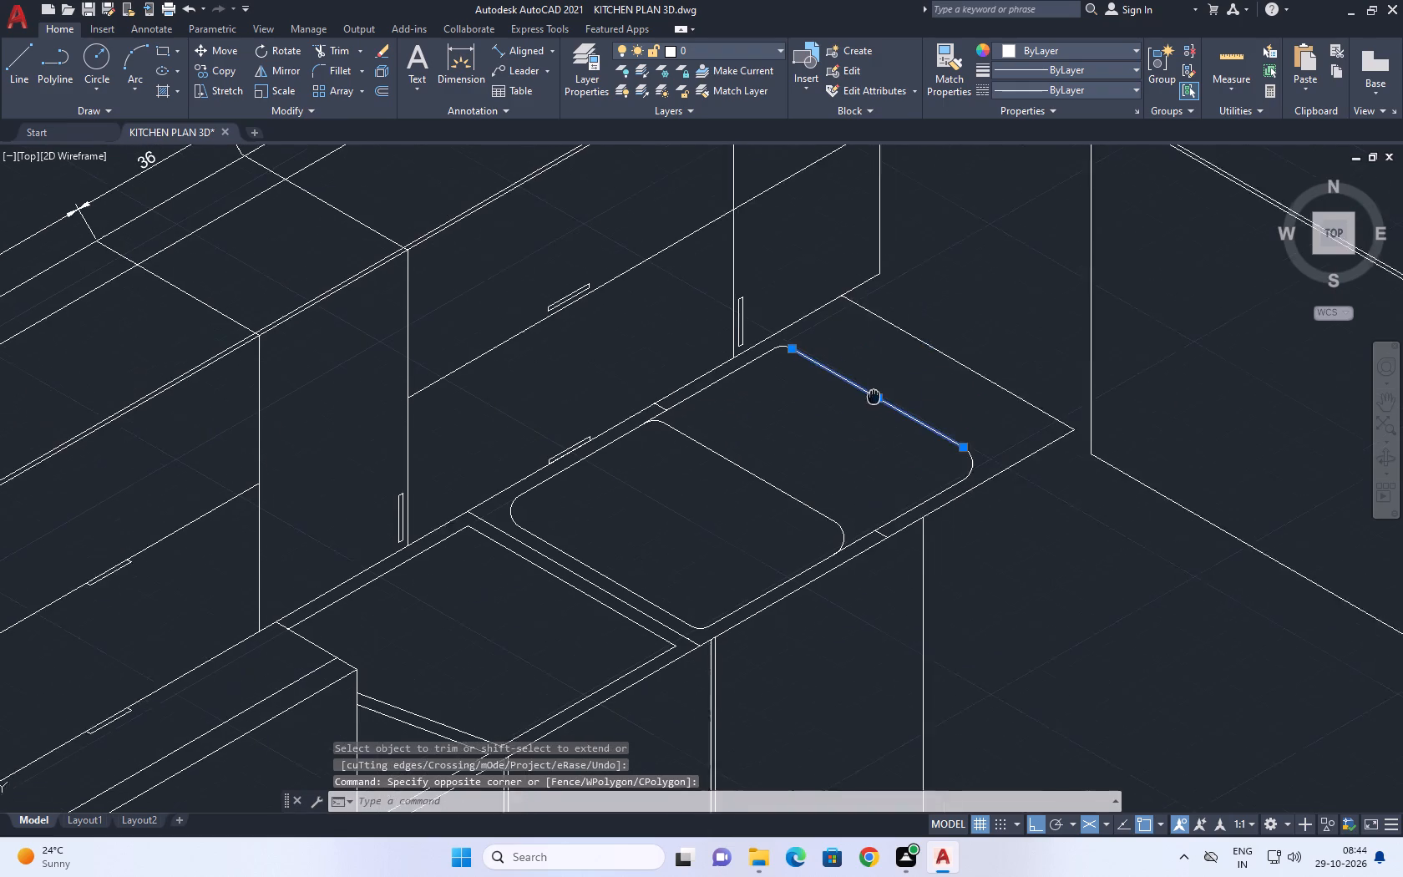
pyautogui.moveTo(872, 400); pyautogui.dragTo(848, 464, button='middle')
pyautogui.press('c')
pyautogui.write('o')
pyautogui.press('space')
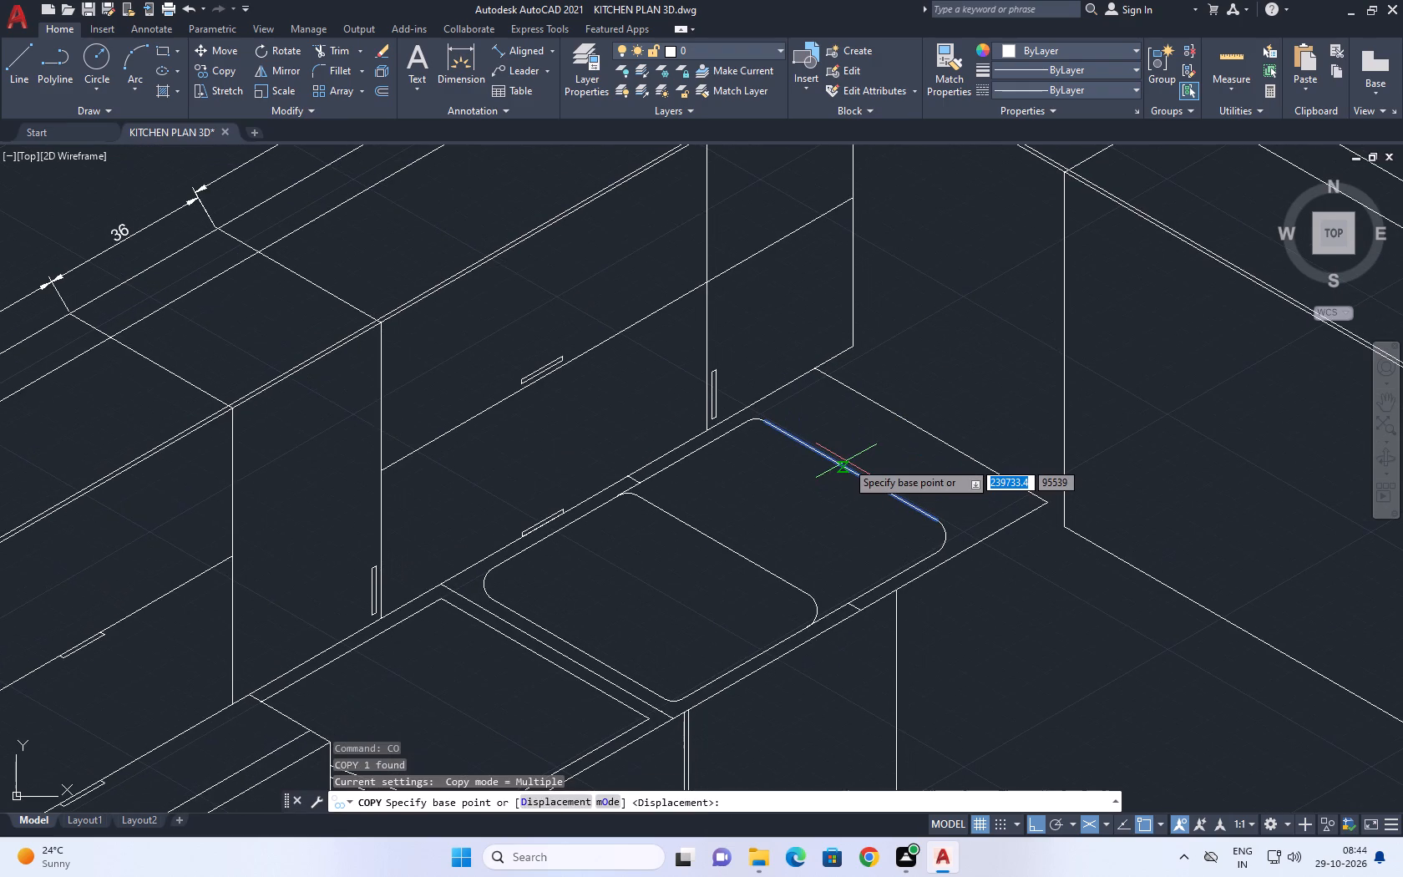
pyautogui.scroll(1, 853, 447)
pyautogui.click(872, 469)
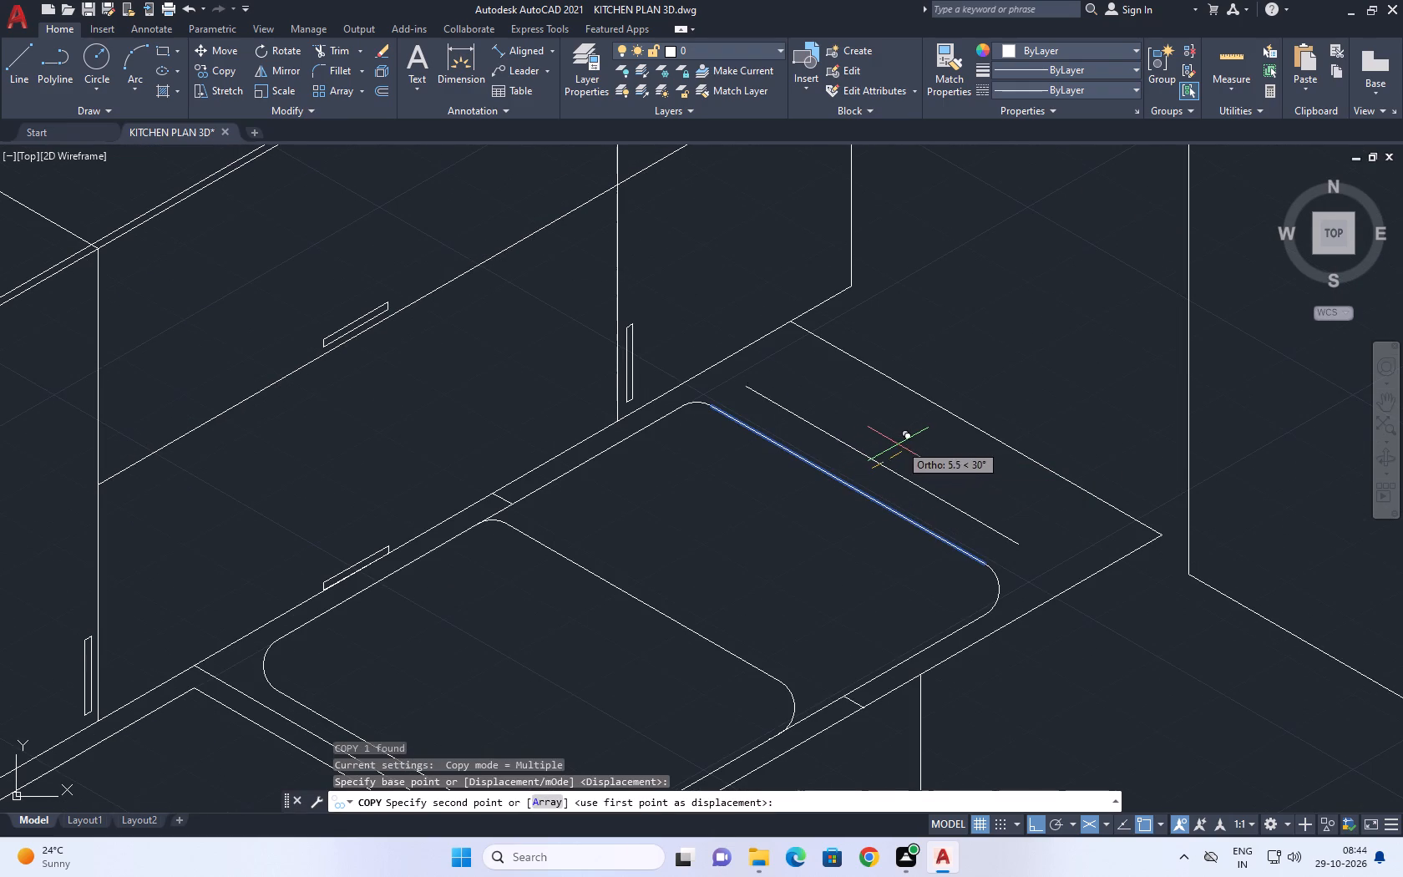
pyautogui.write('3')
pyautogui.press('space')
pyautogui.press('space')
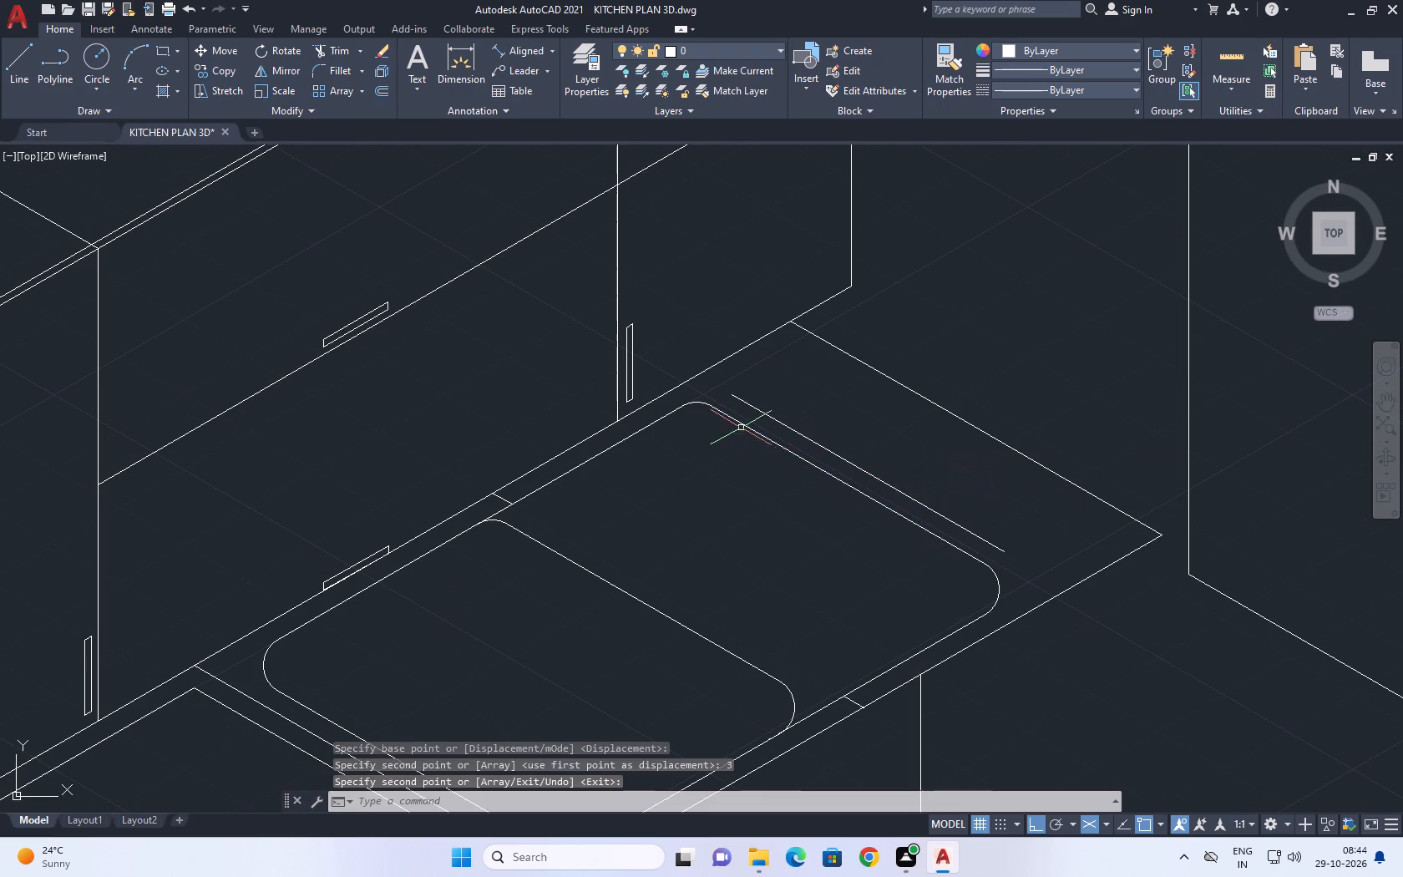
# Extend both ends of the copied line to the countertop's two long edges, forming a full-width divider beyond the rounded outline.
pyautogui.moveTo(764, 433); pyautogui.dragTo(740, 448, button='middle')
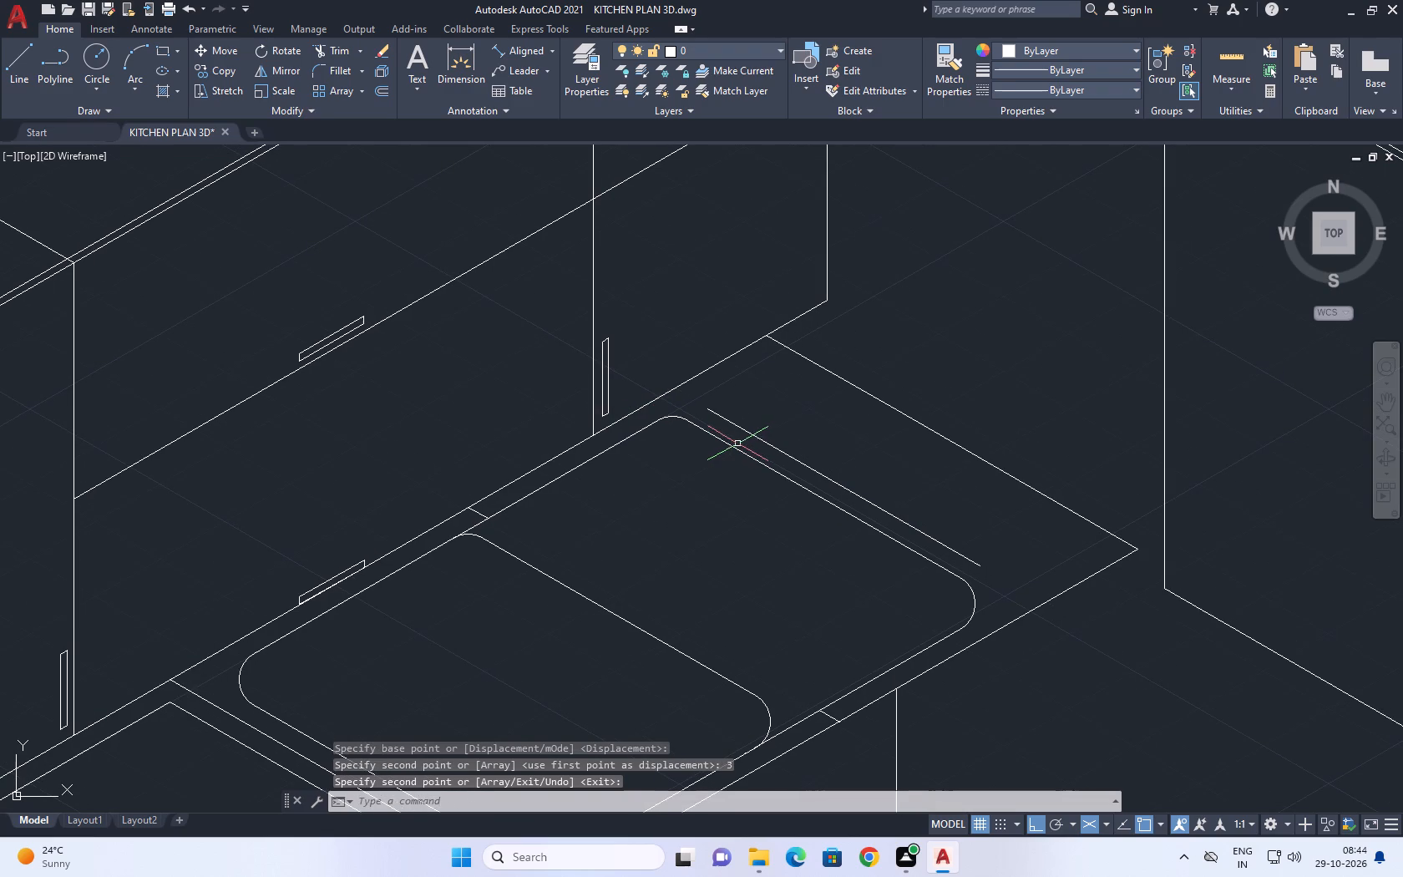
pyautogui.moveTo(902, 501); pyautogui.dragTo(909, 520, button='middle')
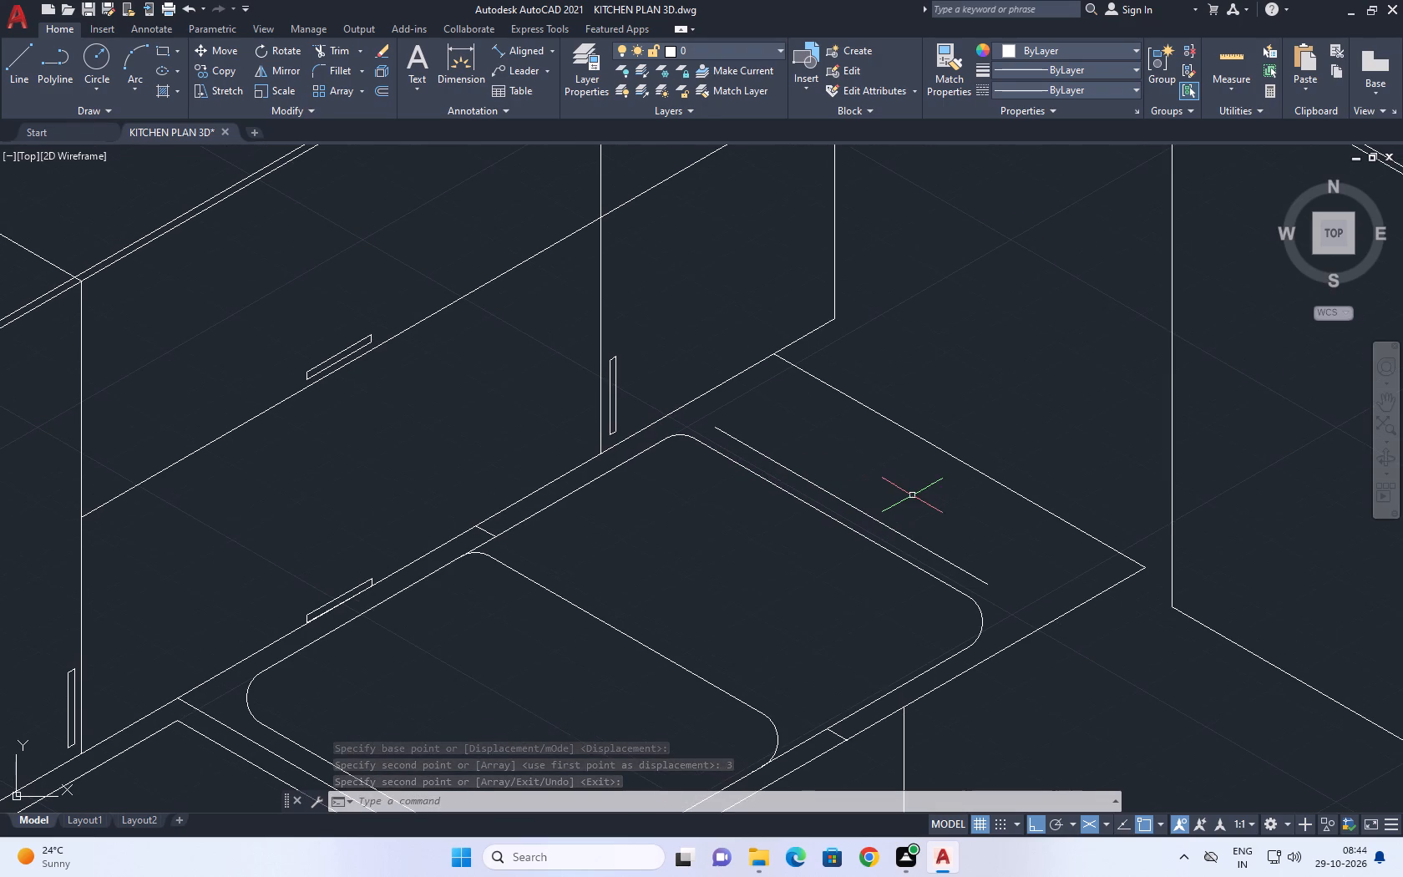
pyautogui.press('e')
pyautogui.press('x')
pyautogui.press('space')
pyautogui.click(905, 538)
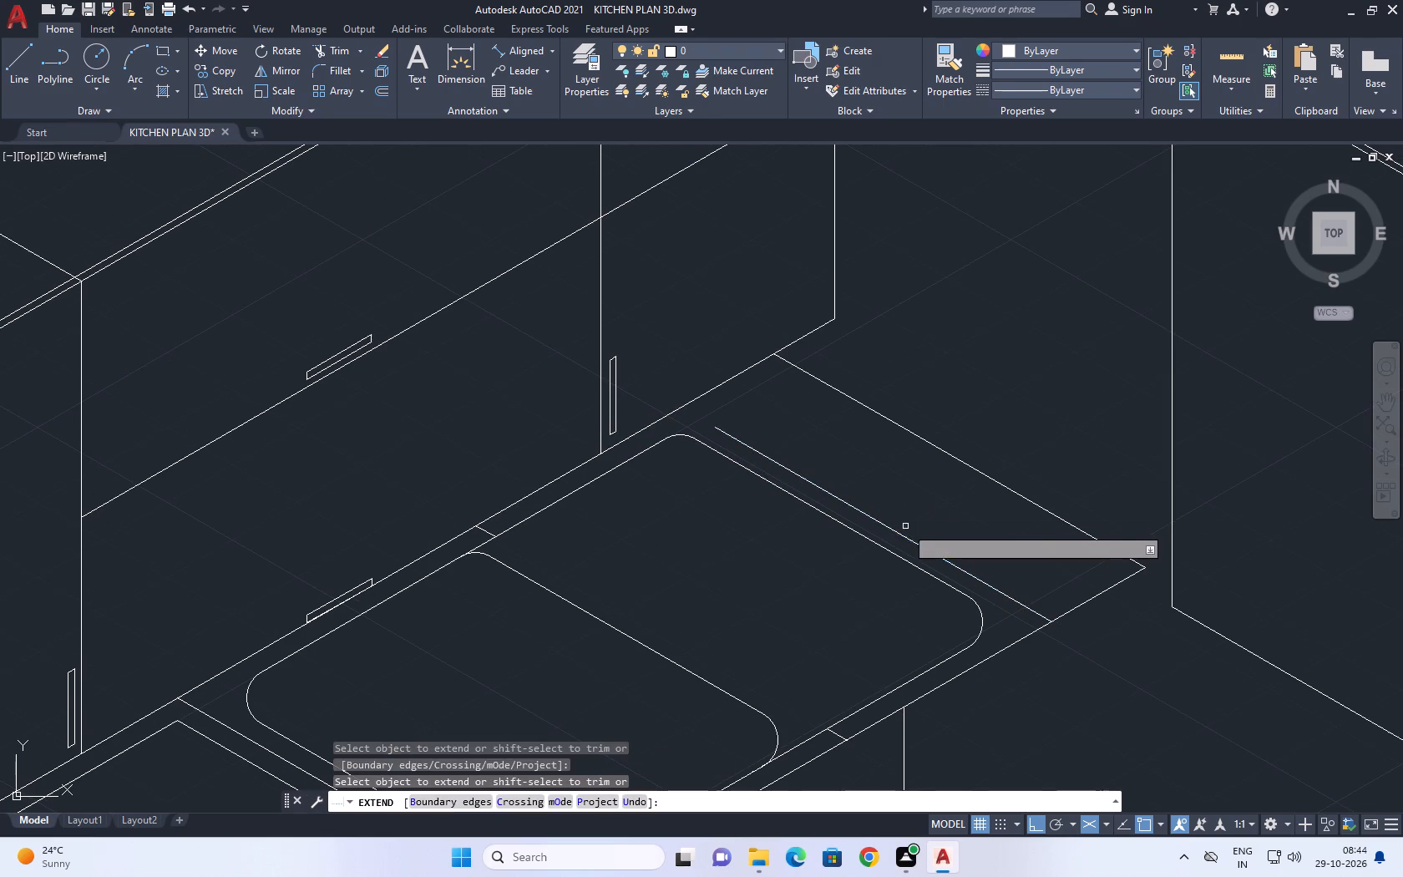
pyautogui.click(866, 505)
pyautogui.click(833, 499)
pyautogui.rightClick(842, 453)
pyautogui.click(881, 482)
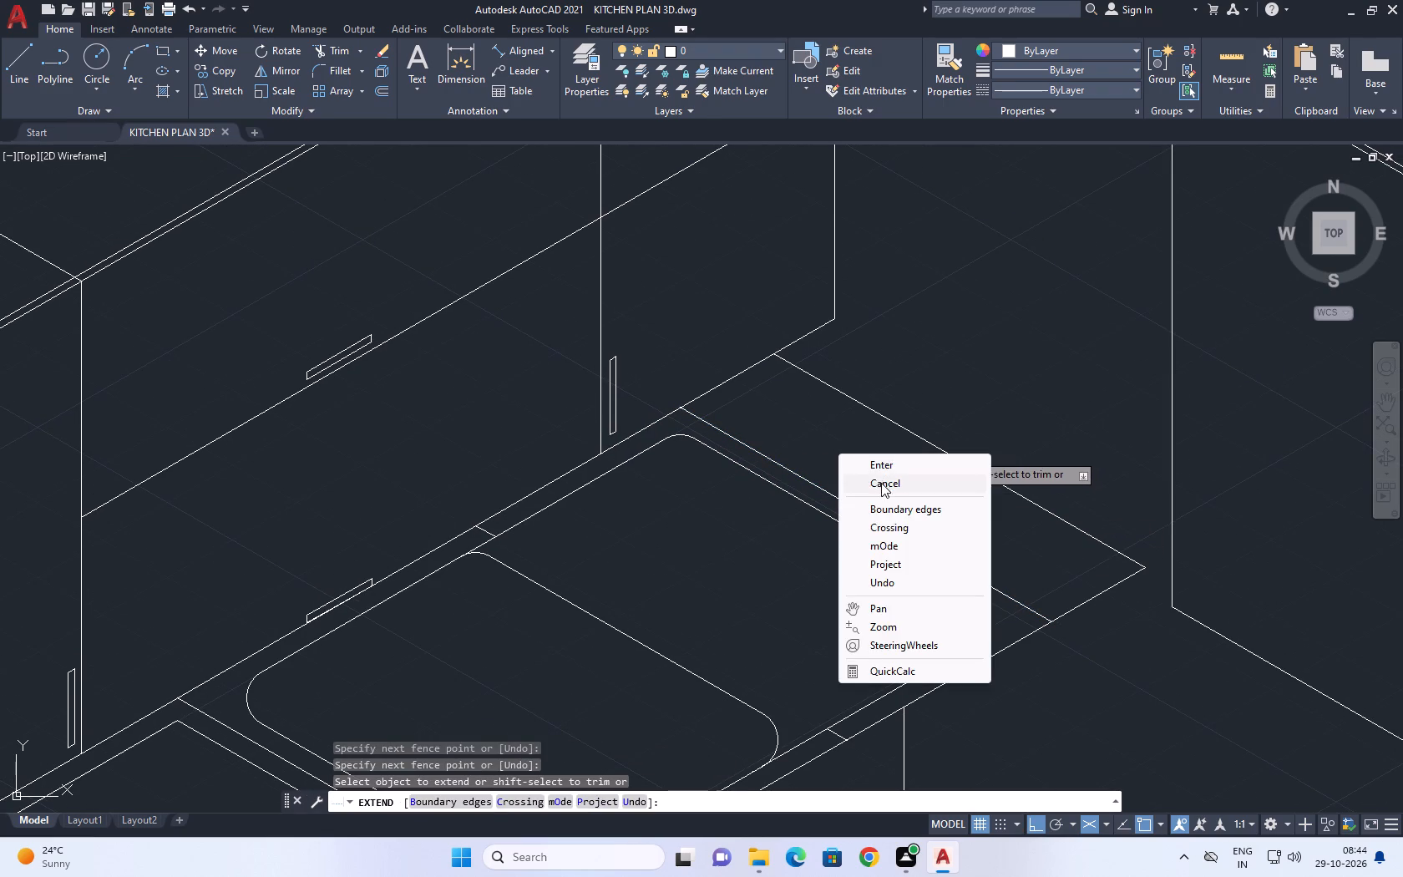
# Erase the short leftover pieces of the old divider between the inset outline and the countertop's front and back edges.
pyautogui.scroll(-2, 837, 445)
pyautogui.scroll(4, 840, 570)
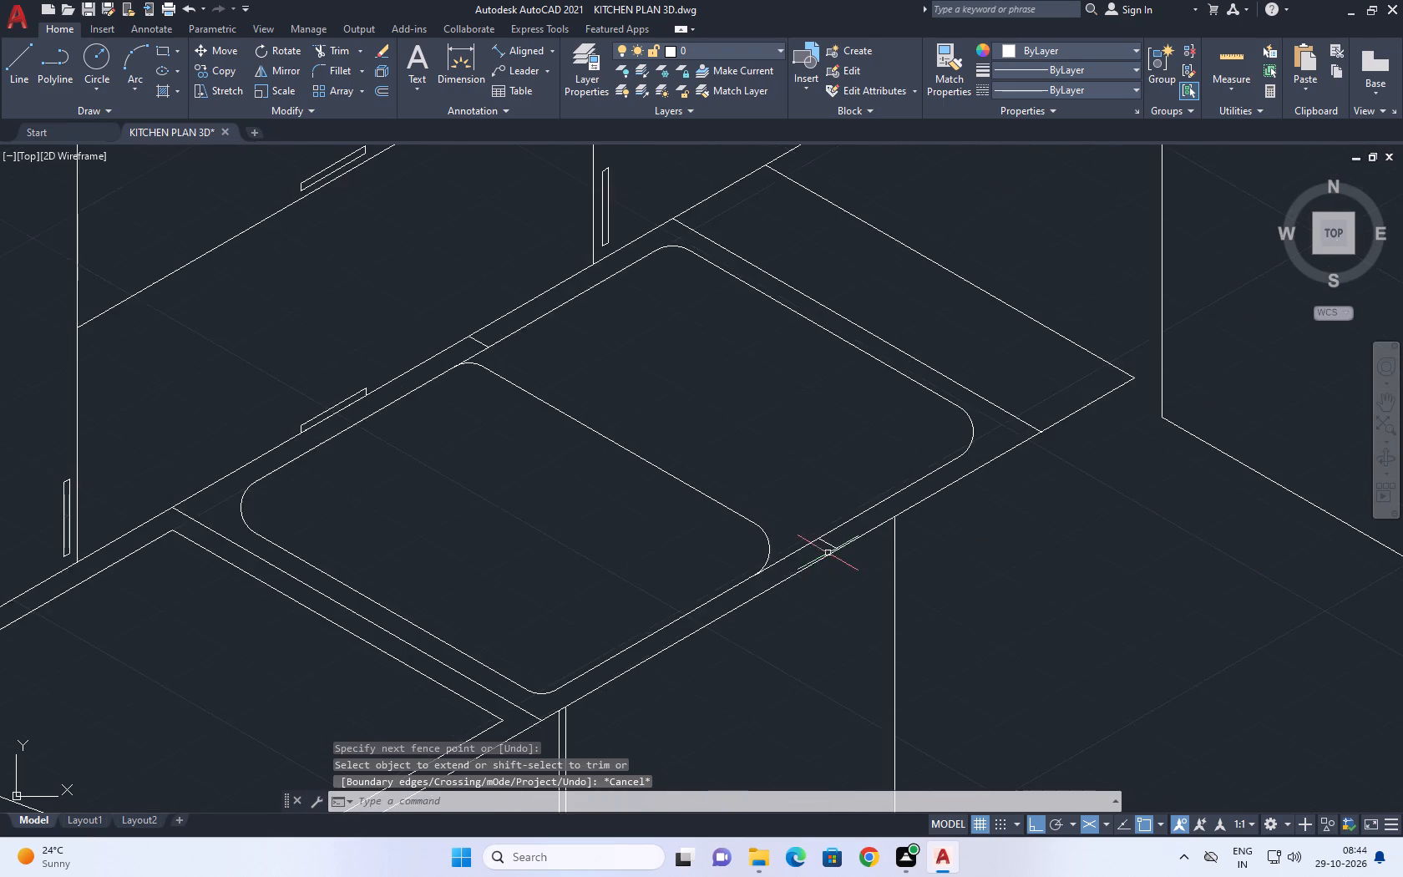
pyautogui.scroll(1, 828, 534)
pyautogui.moveTo(744, 454); pyautogui.dragTo(765, 478)
pyautogui.click(906, 630)
pyautogui.press('Delete')
pyautogui.scroll(-3, 803, 510)
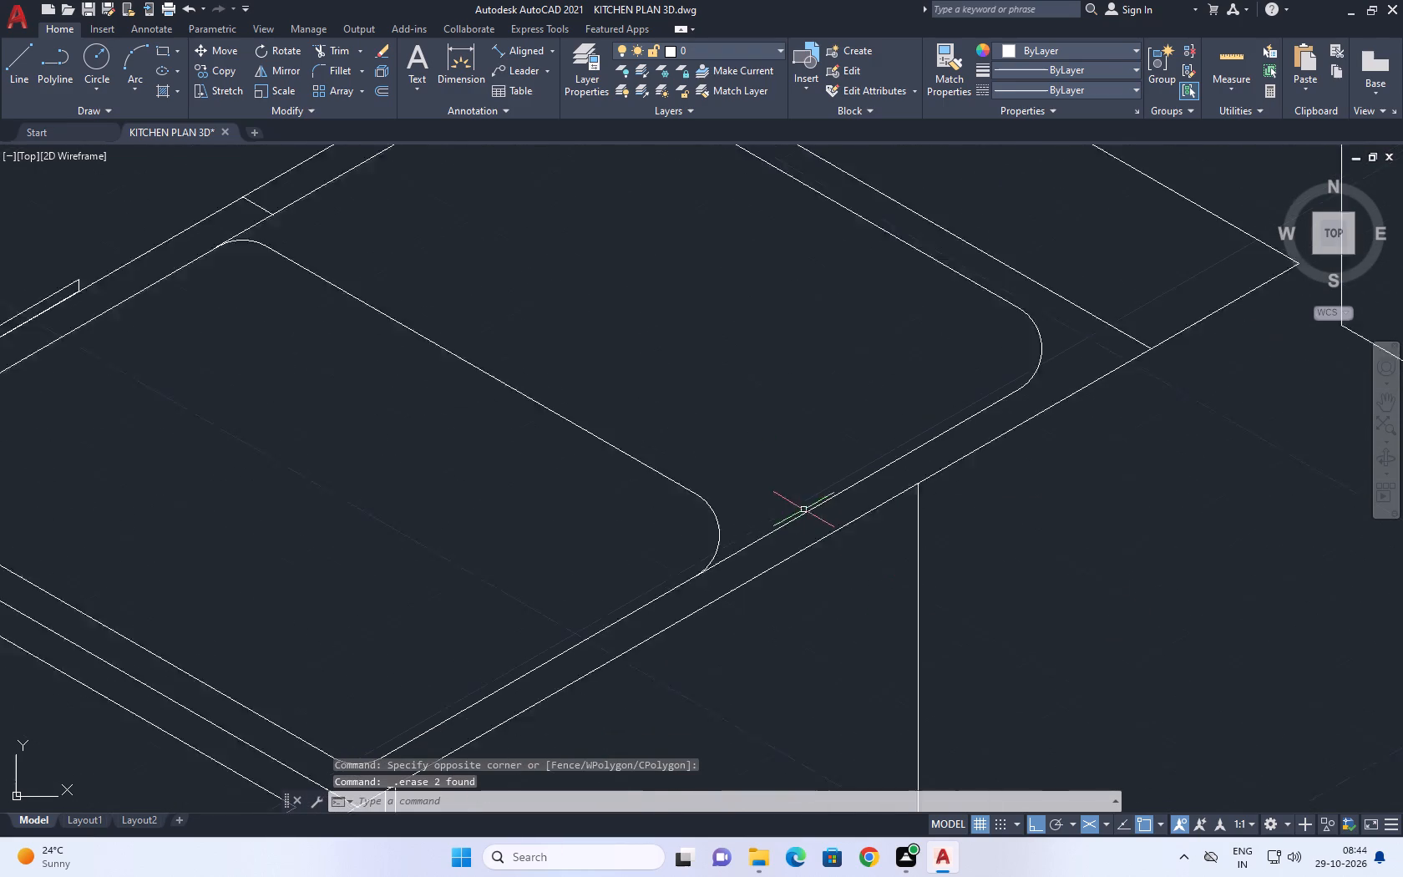
pyautogui.scroll(-1, 803, 509)
pyautogui.scroll(5, 587, 358)
pyautogui.moveTo(433, 357); pyautogui.dragTo(477, 396)
pyautogui.scroll(-2, 715, 523)
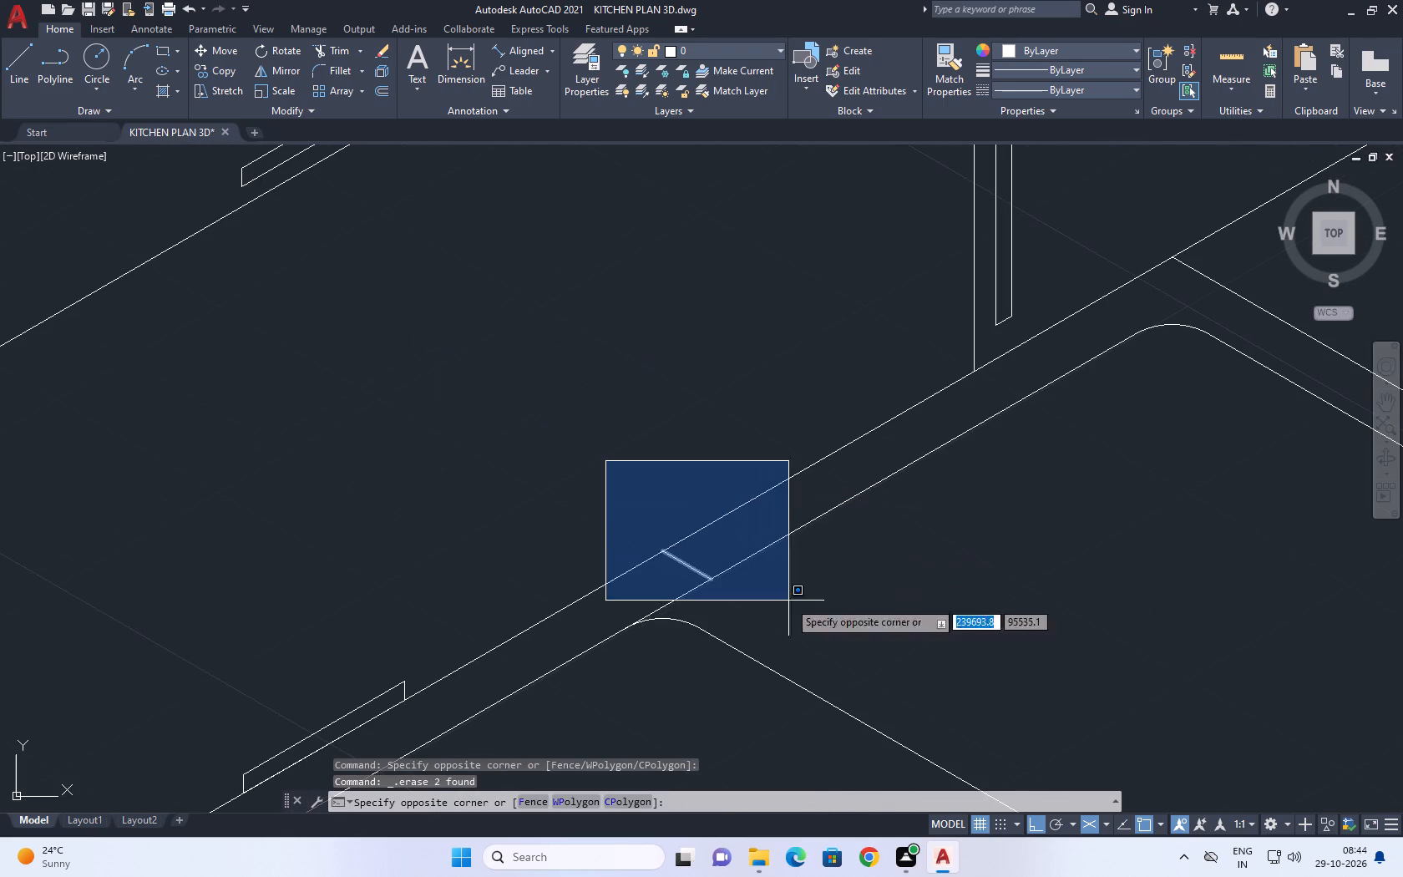
pyautogui.click(813, 608)
pyautogui.press('Delete')
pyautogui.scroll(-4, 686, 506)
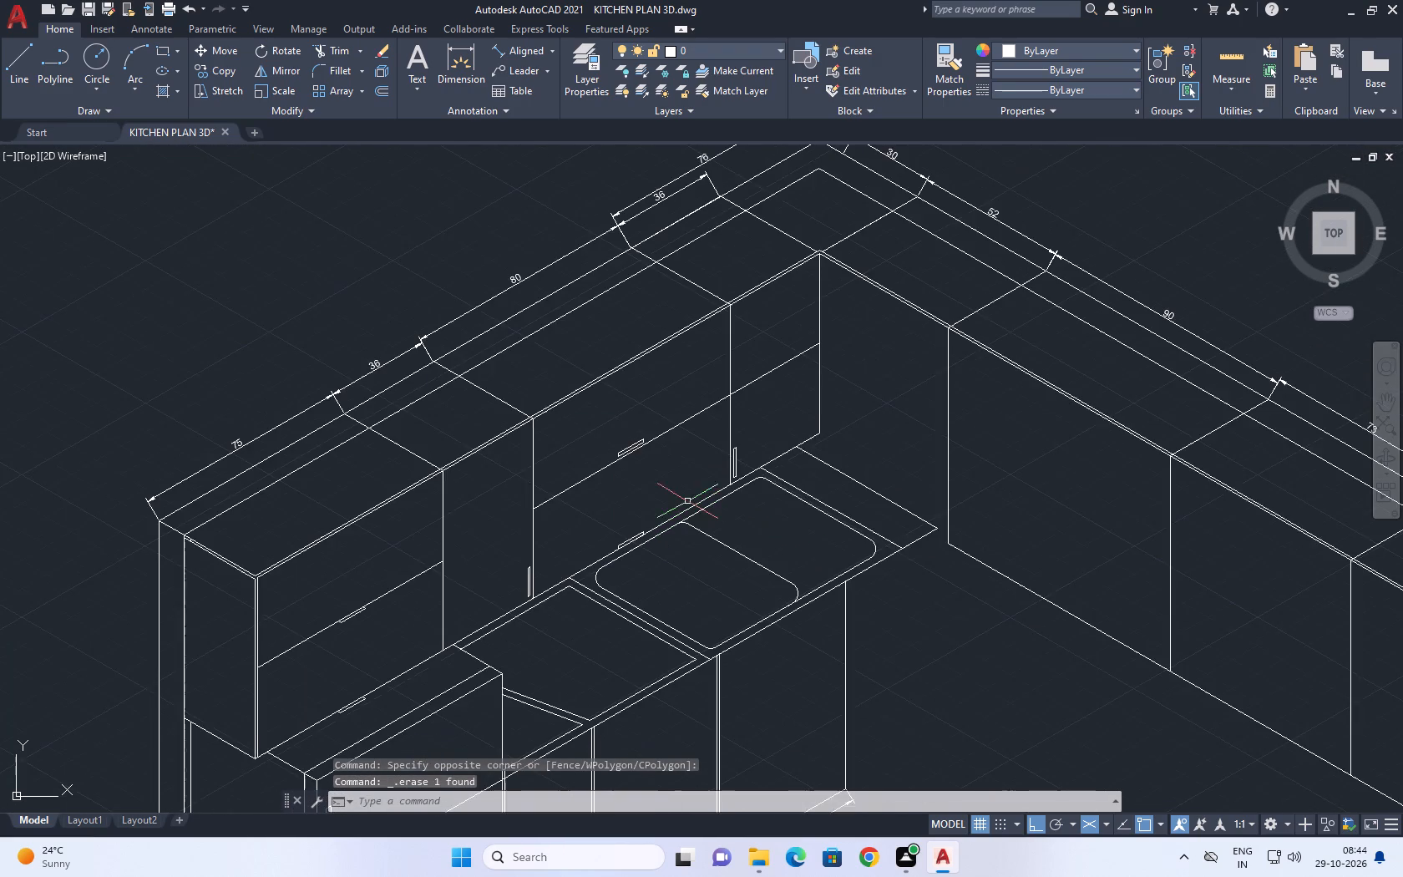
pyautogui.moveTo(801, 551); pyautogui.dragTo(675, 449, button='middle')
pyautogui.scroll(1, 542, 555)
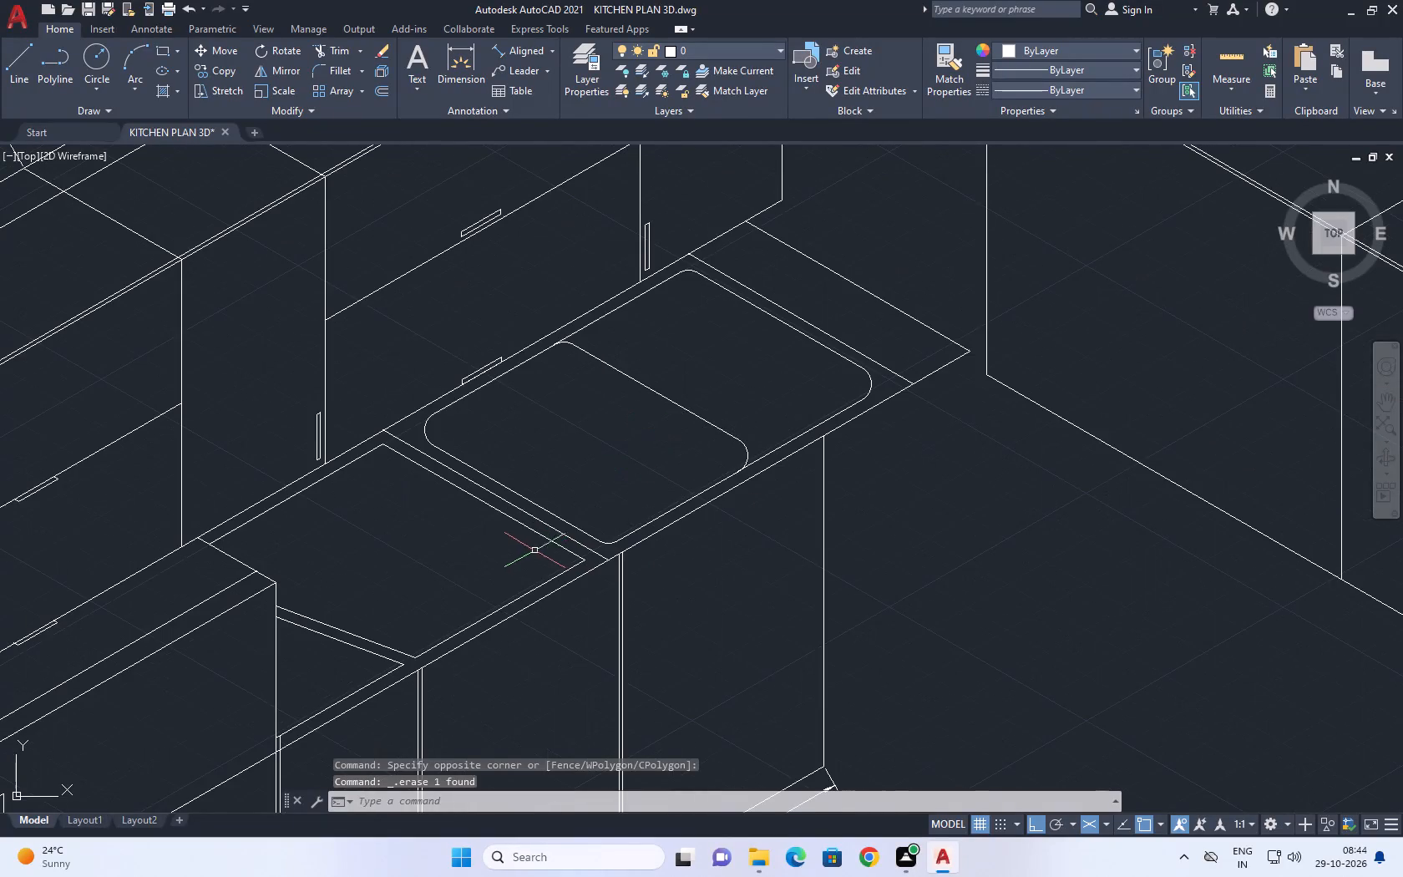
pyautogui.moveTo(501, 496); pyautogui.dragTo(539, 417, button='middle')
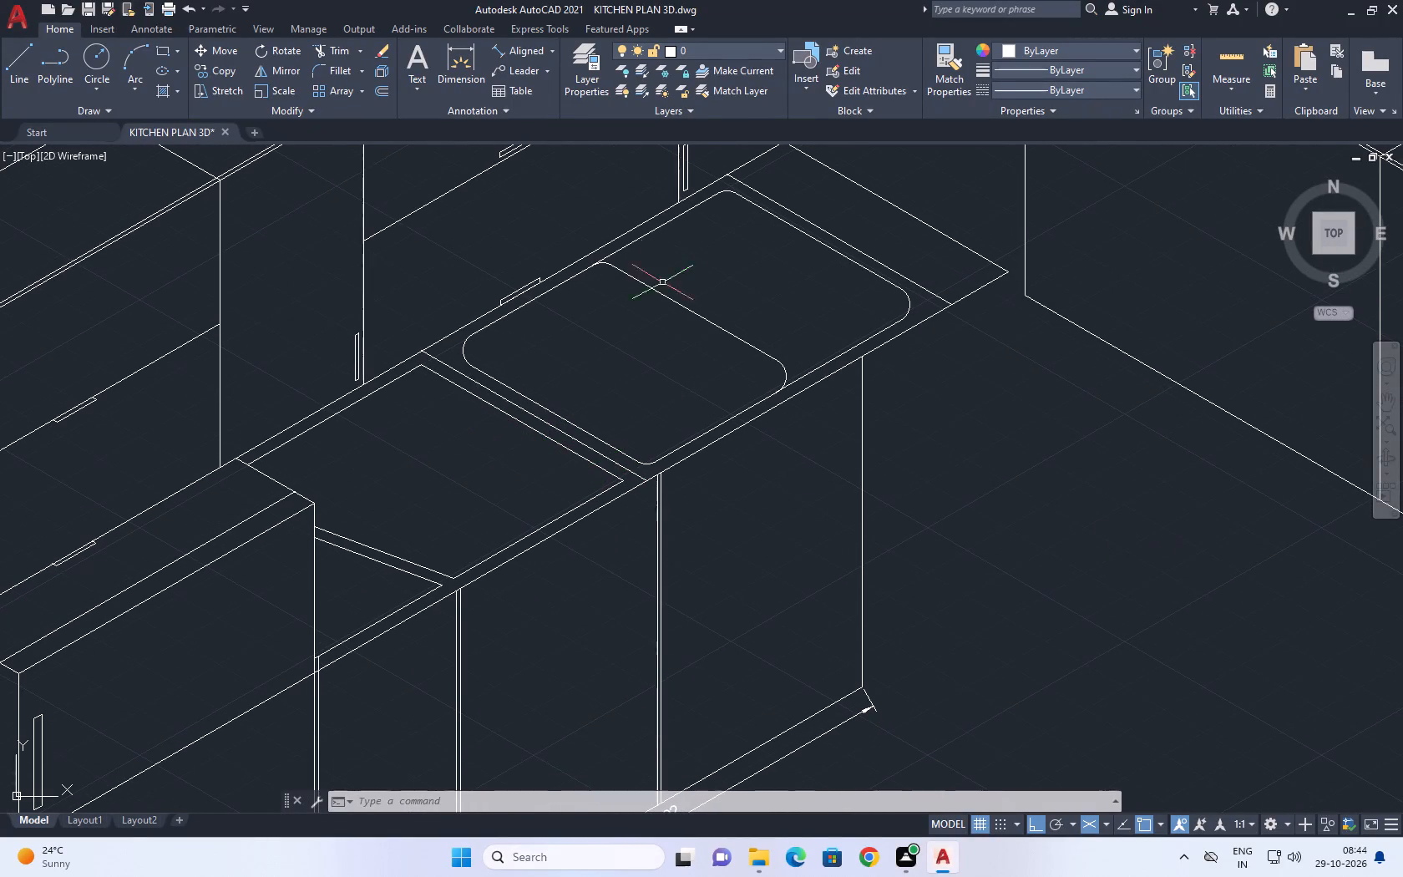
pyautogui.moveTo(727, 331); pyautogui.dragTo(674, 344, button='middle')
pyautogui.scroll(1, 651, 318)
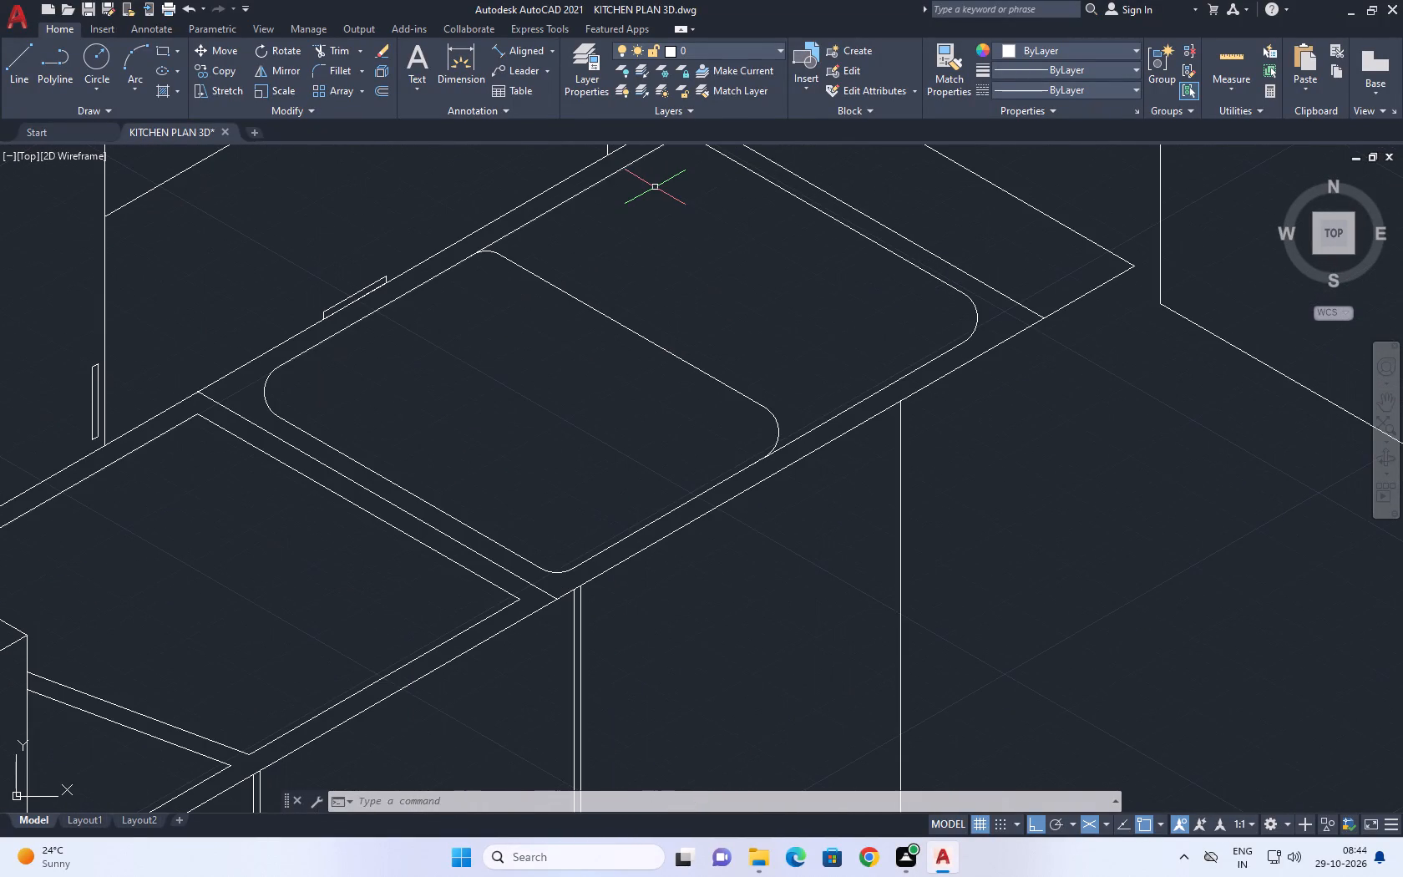
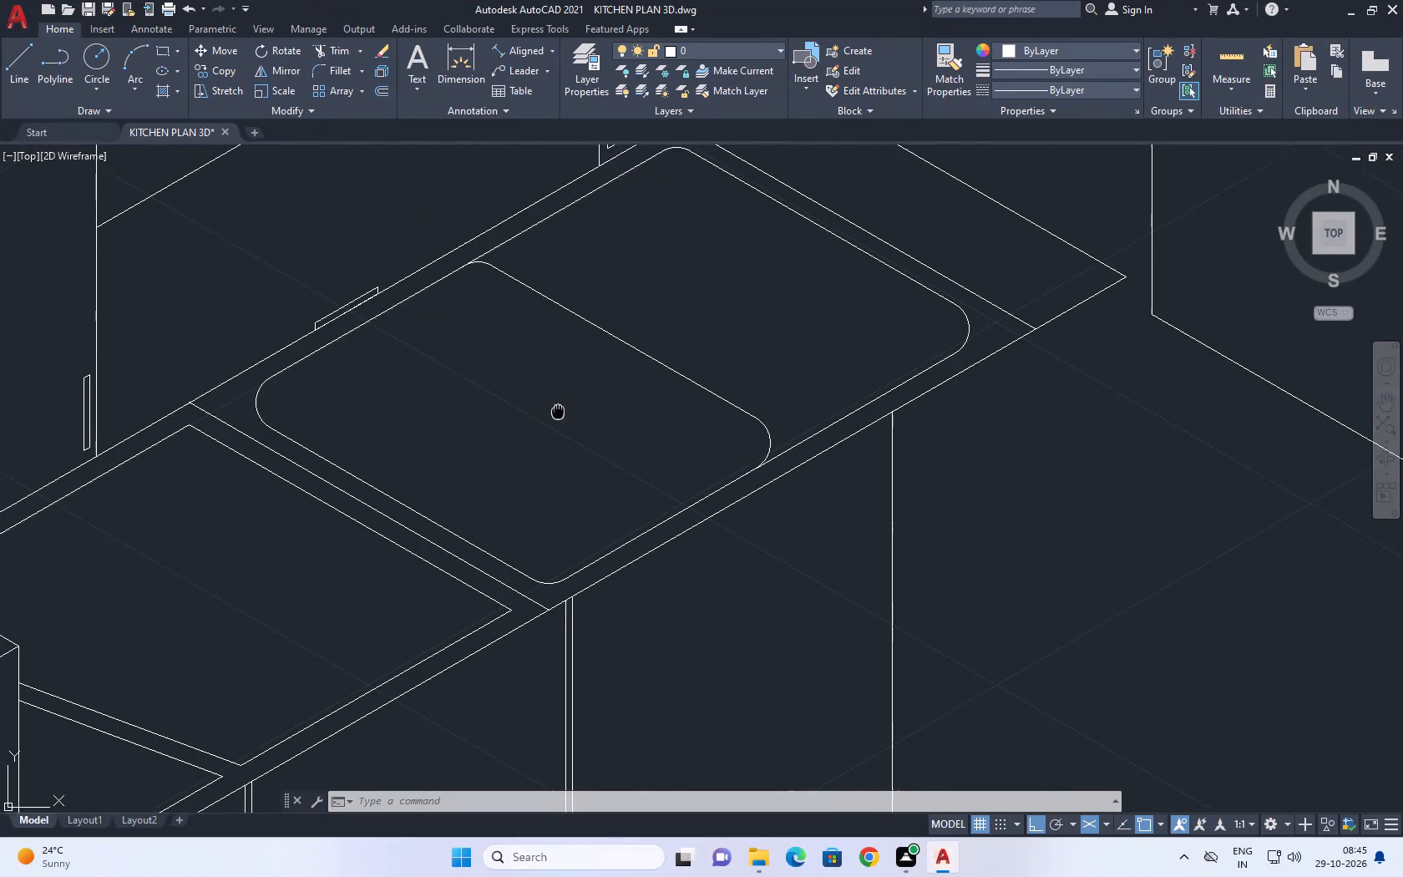
# Draw a line at 30° from the lower end of the base cabinets' far vertical edge to just past the adjoining wall cabinets' lower edge.
pyautogui.moveTo(557, 413); pyautogui.dragTo(550, 444, button='middle')
pyautogui.scroll(-2, 554, 445)
pyautogui.moveTo(589, 433); pyautogui.dragTo(524, 369, button='middle')
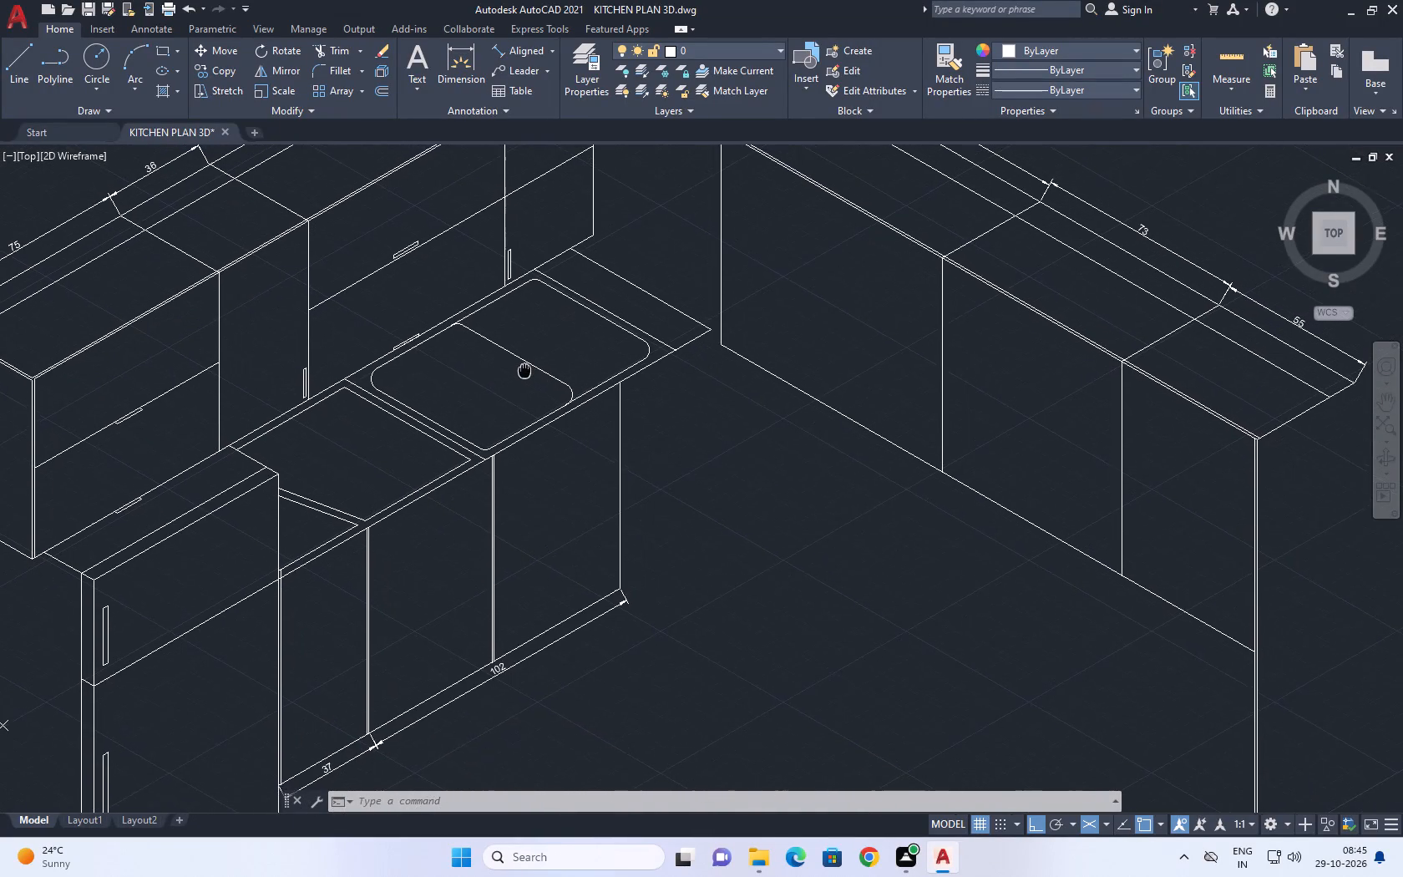
pyautogui.moveTo(524, 369); pyautogui.dragTo(526, 373, button='middle')
pyautogui.middleClick(526, 373)
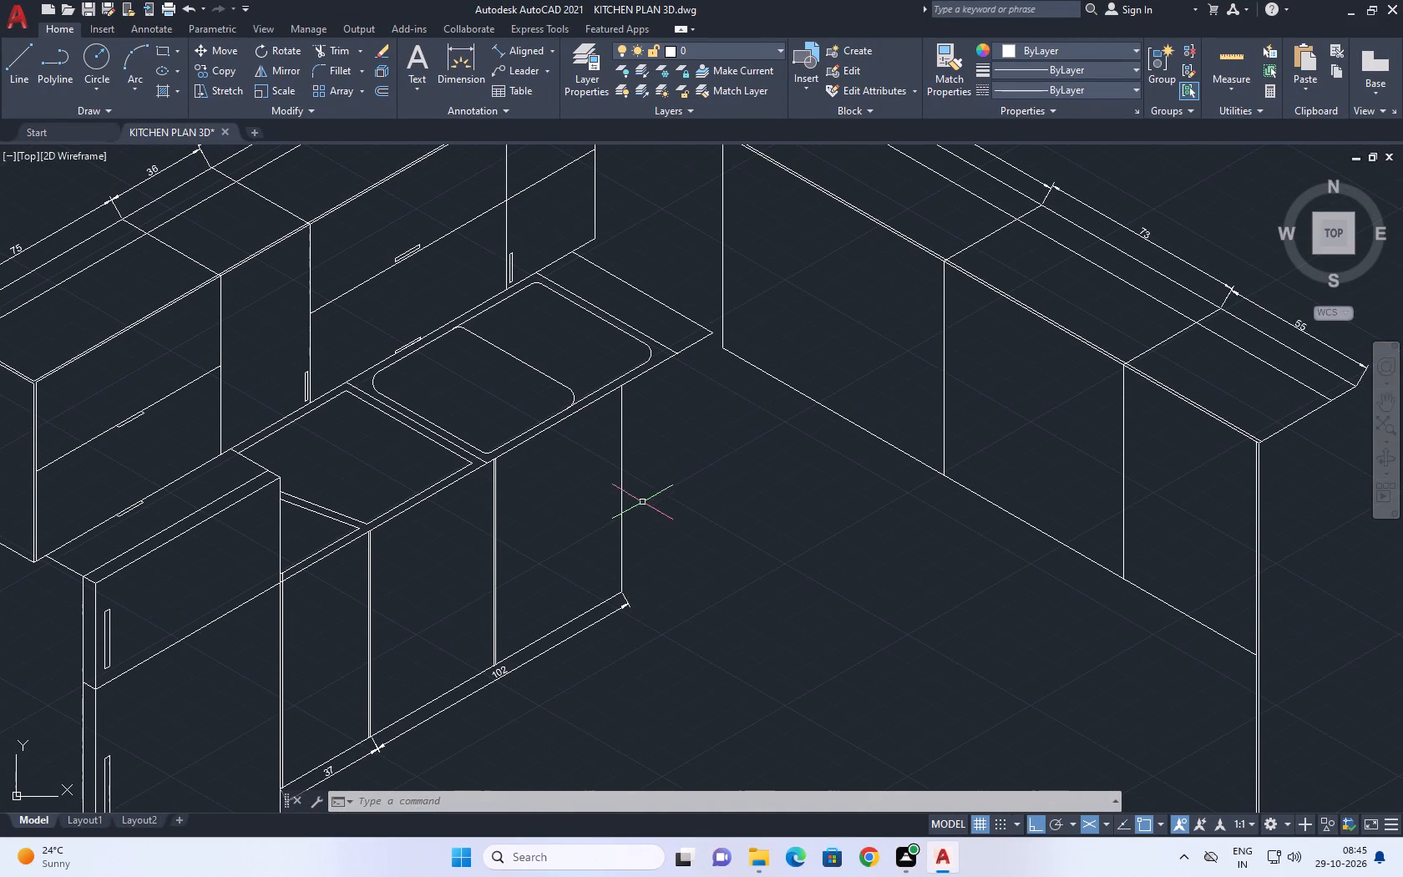
pyautogui.moveTo(564, 447); pyautogui.dragTo(662, 407, button='middle')
pyautogui.scroll(-1, 563, 447)
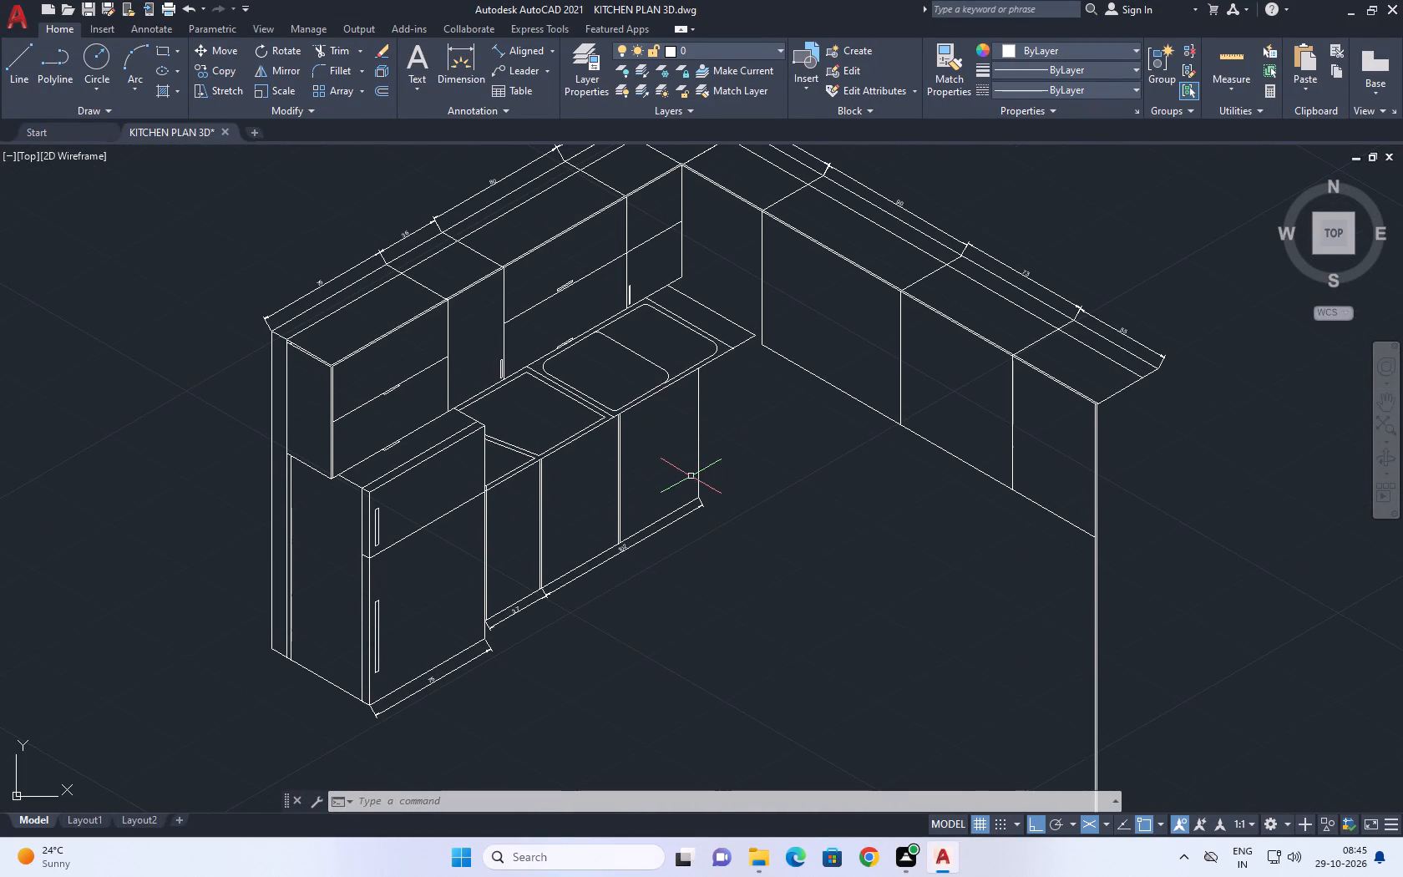
pyautogui.moveTo(727, 464); pyautogui.dragTo(687, 496, button='middle')
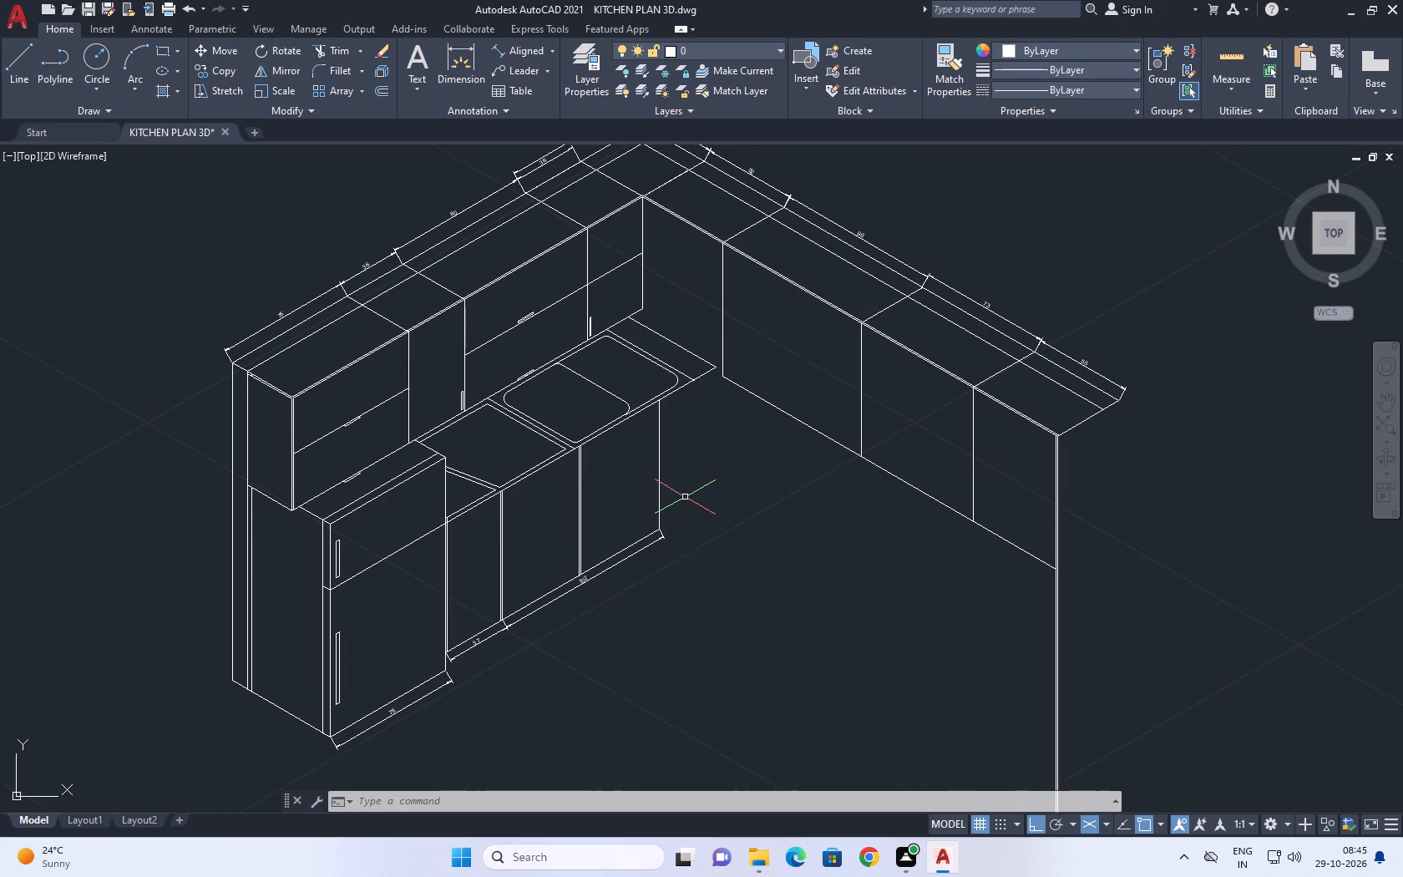
pyautogui.click(26, 70)
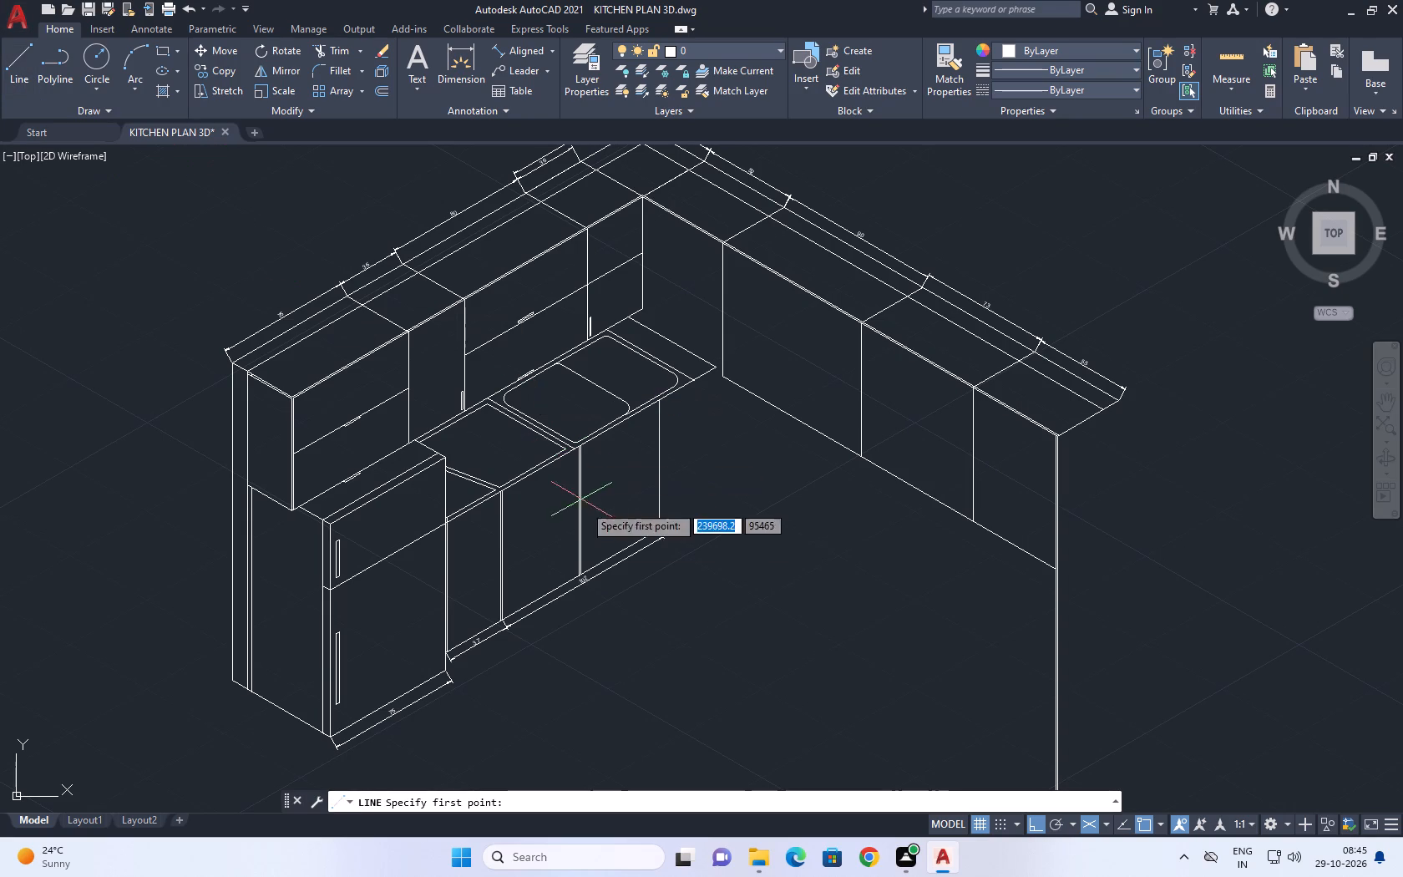
pyautogui.scroll(2, 658, 532)
pyautogui.click(658, 530)
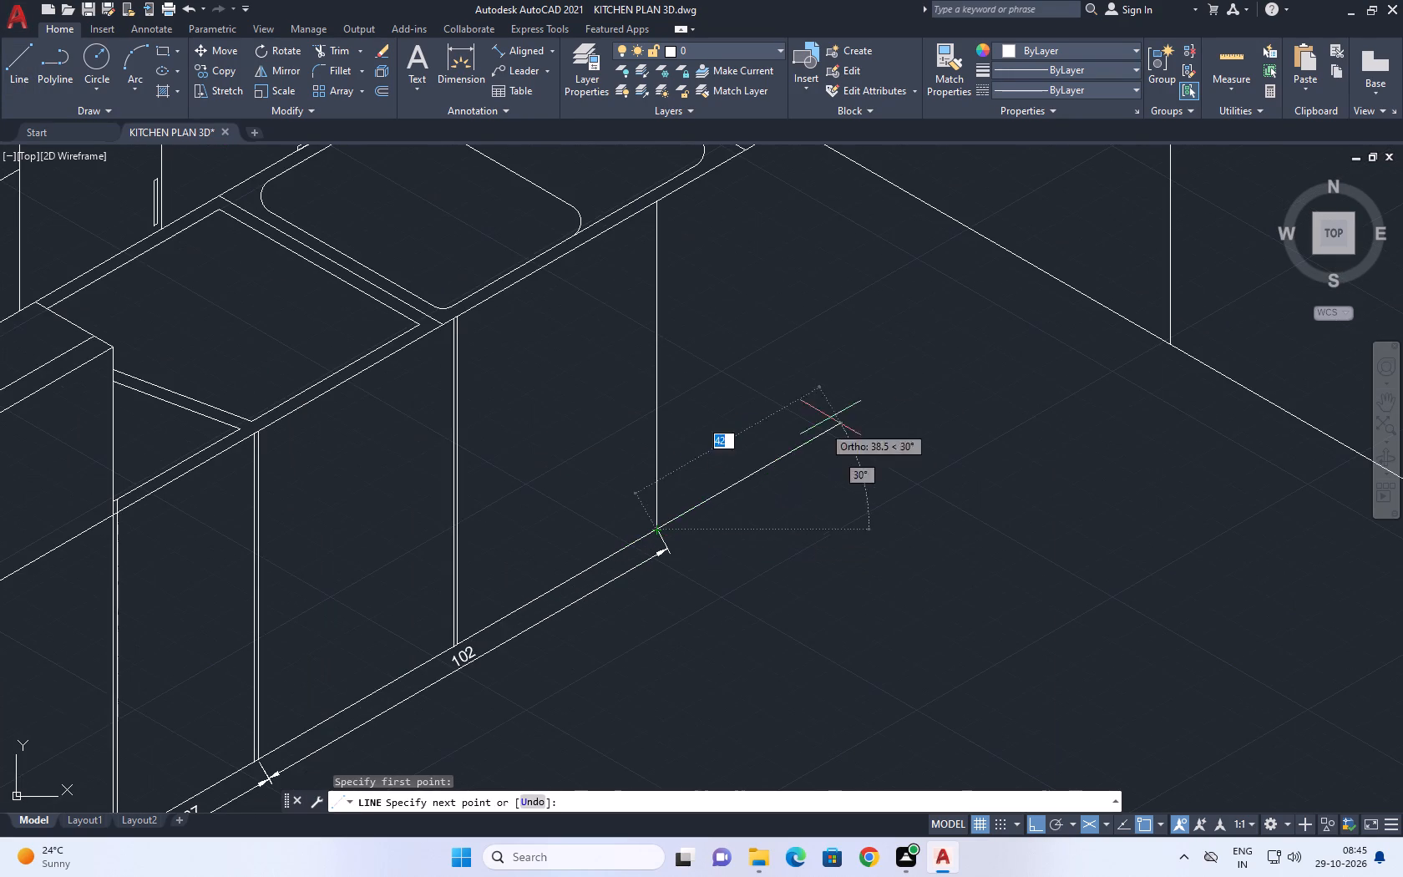
pyautogui.moveTo(863, 358); pyautogui.dragTo(626, 444, button='middle')
pyautogui.click(870, 335)
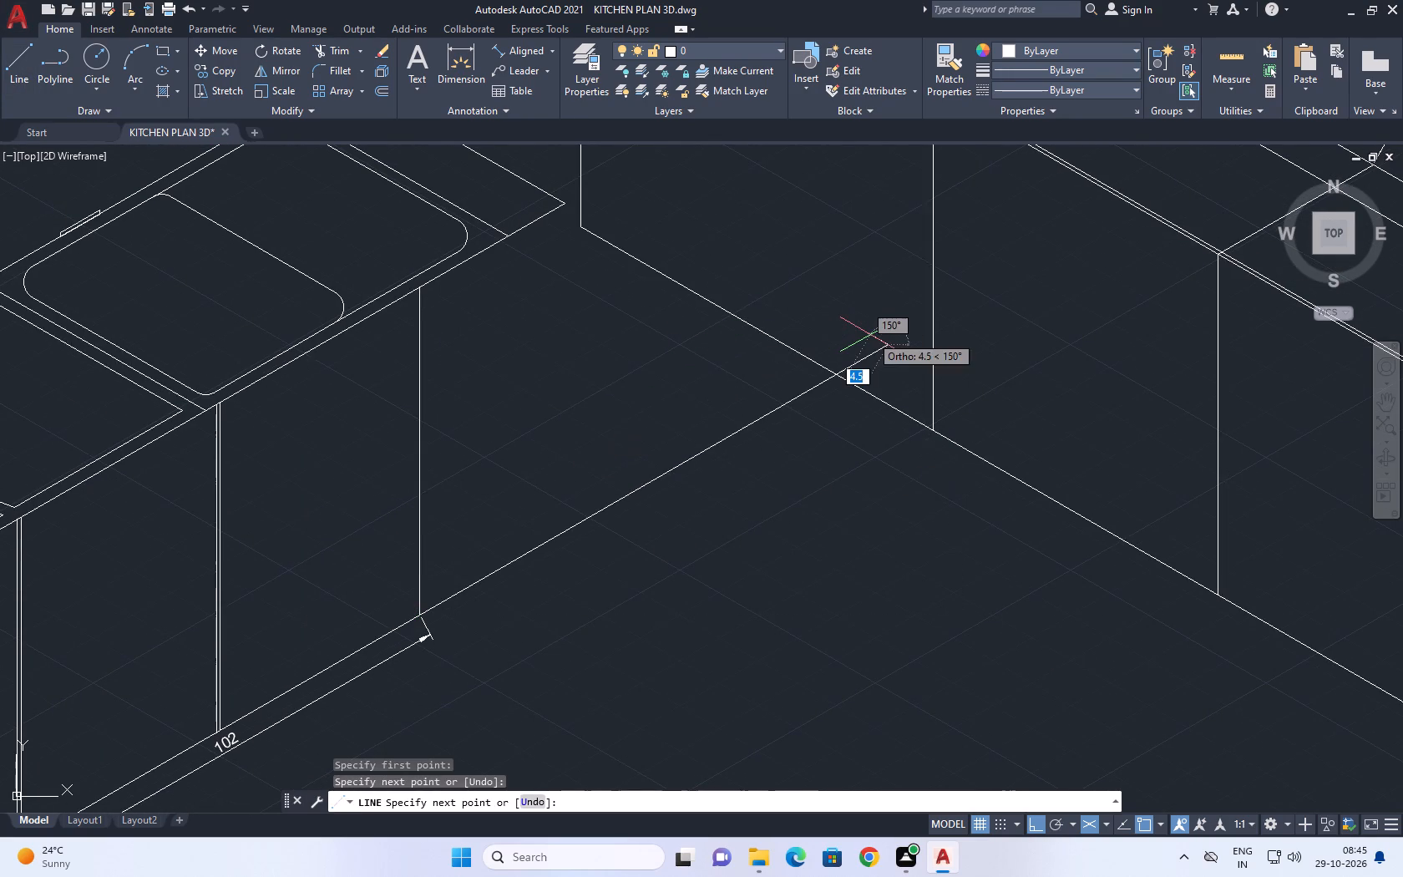
pyautogui.rightClick(870, 335)
pyautogui.click(898, 362)
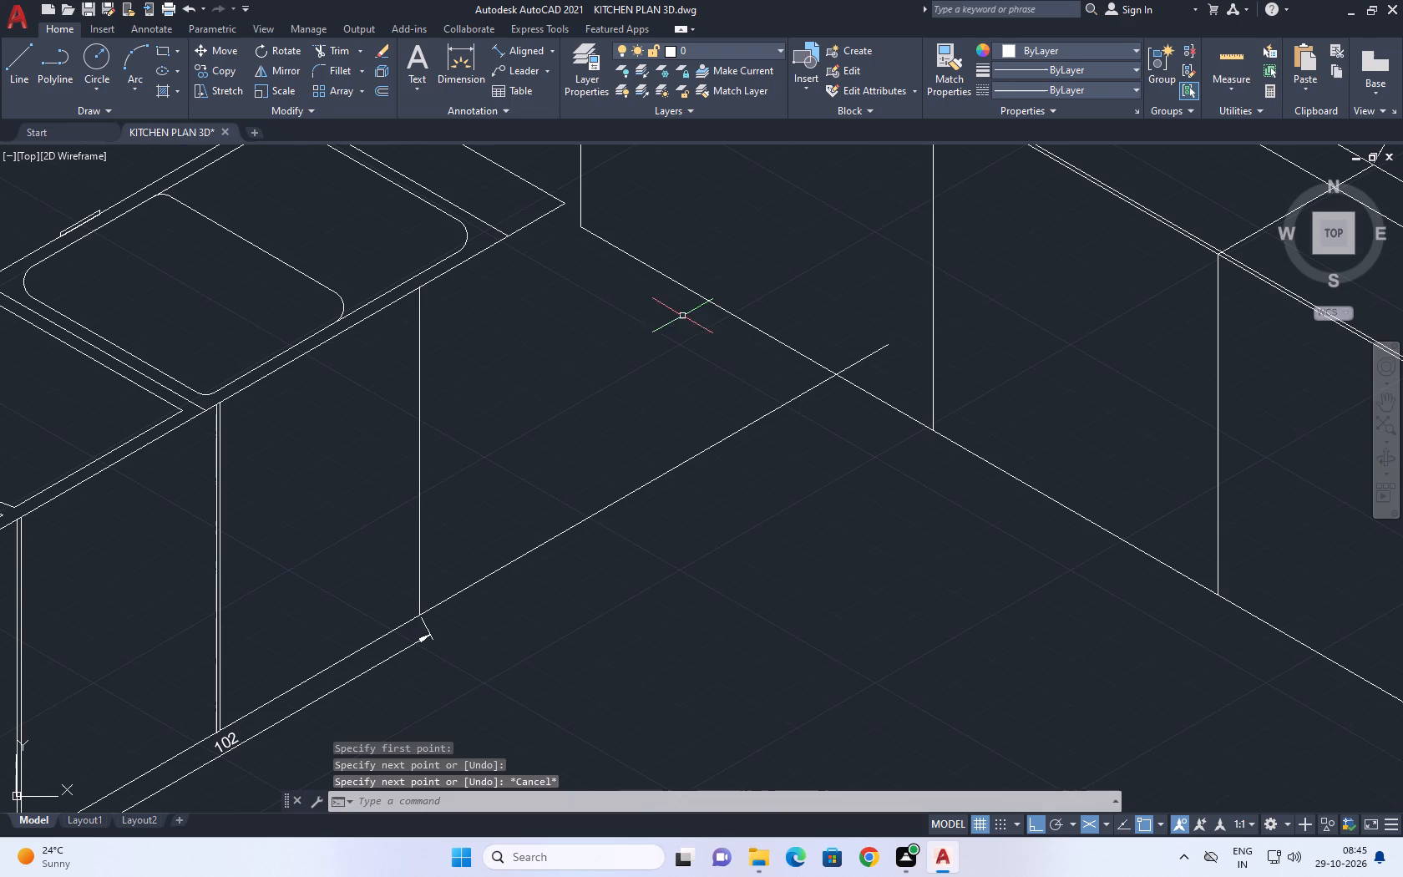
# Trim the new base line's overhang beyond the lower edge of the adjoining wall cabinets.
pyautogui.click(340, 52)
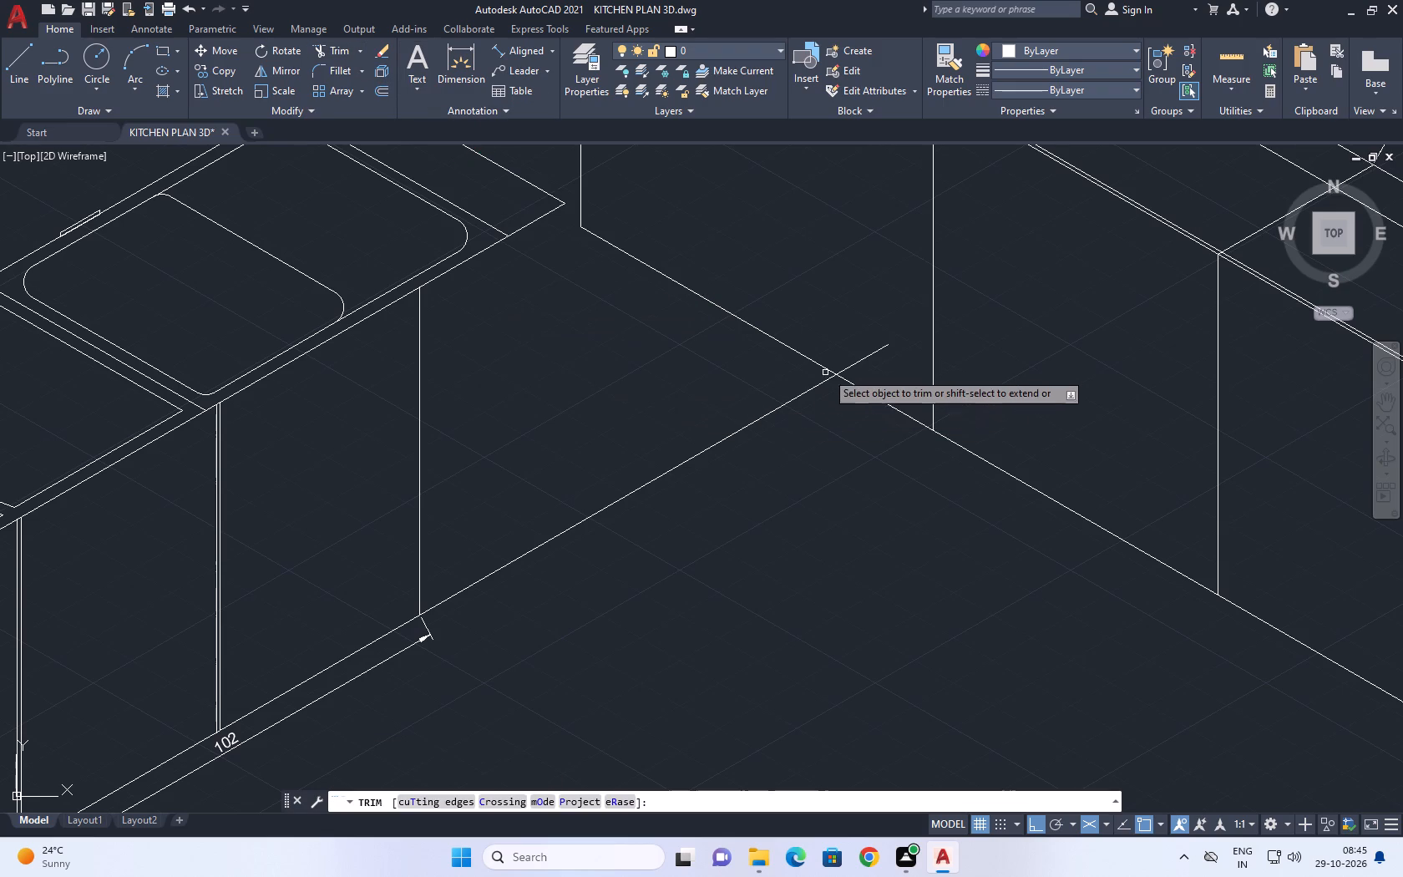
pyautogui.click(863, 359)
pyautogui.rightClick(828, 306)
pyautogui.click(864, 332)
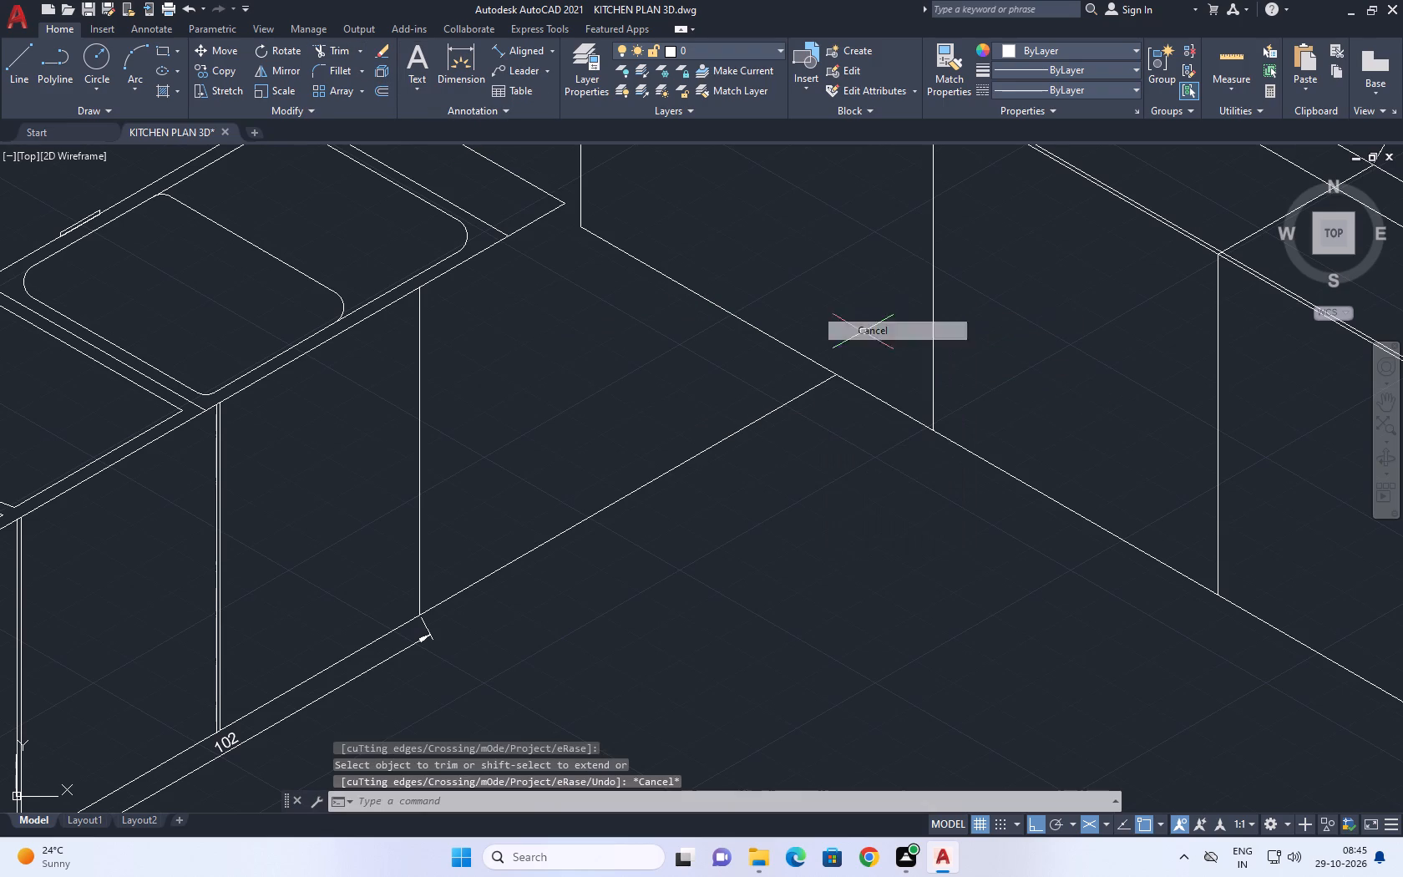
# Extend the first vertical line of the adjoining wall cabinets down to the new base line.
pyautogui.moveTo(494, 212); pyautogui.dragTo(535, 297, button='middle')
pyautogui.moveTo(621, 303); pyautogui.dragTo(631, 337, button='middle')
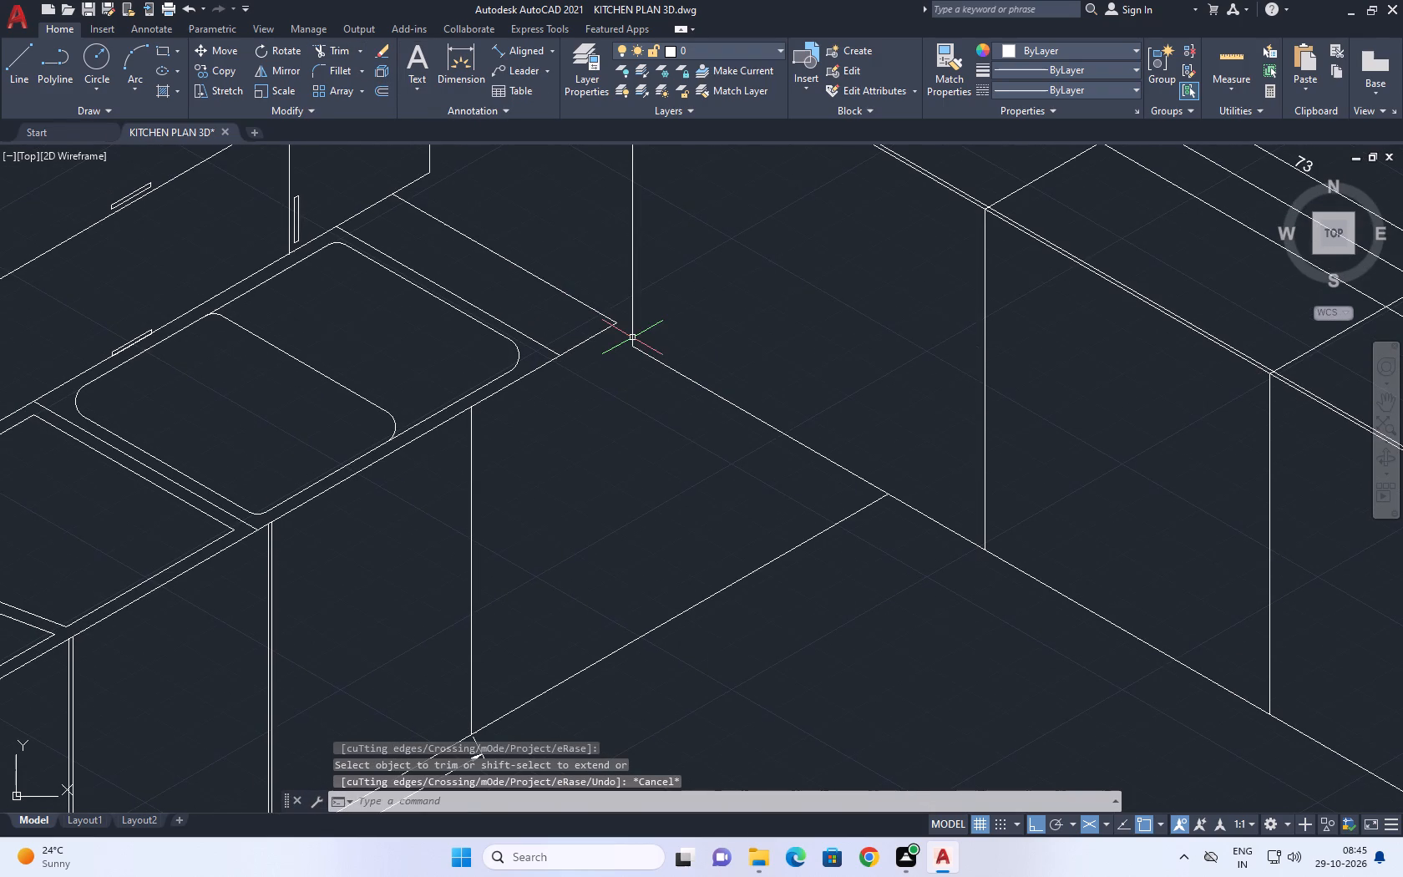
pyautogui.moveTo(626, 352); pyautogui.dragTo(671, 297, button='middle')
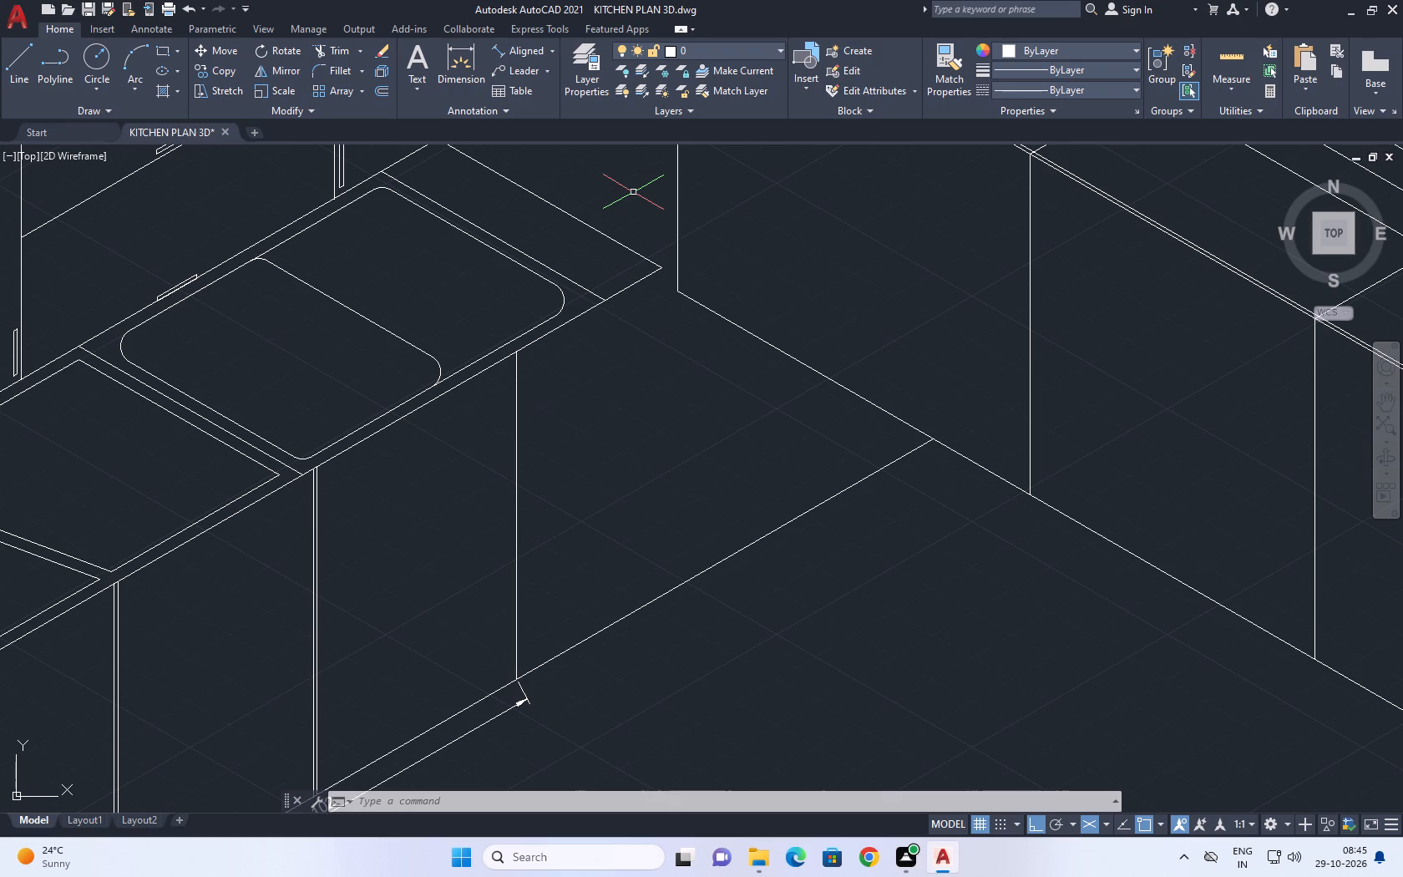
pyautogui.write('ex')
pyautogui.press('space')
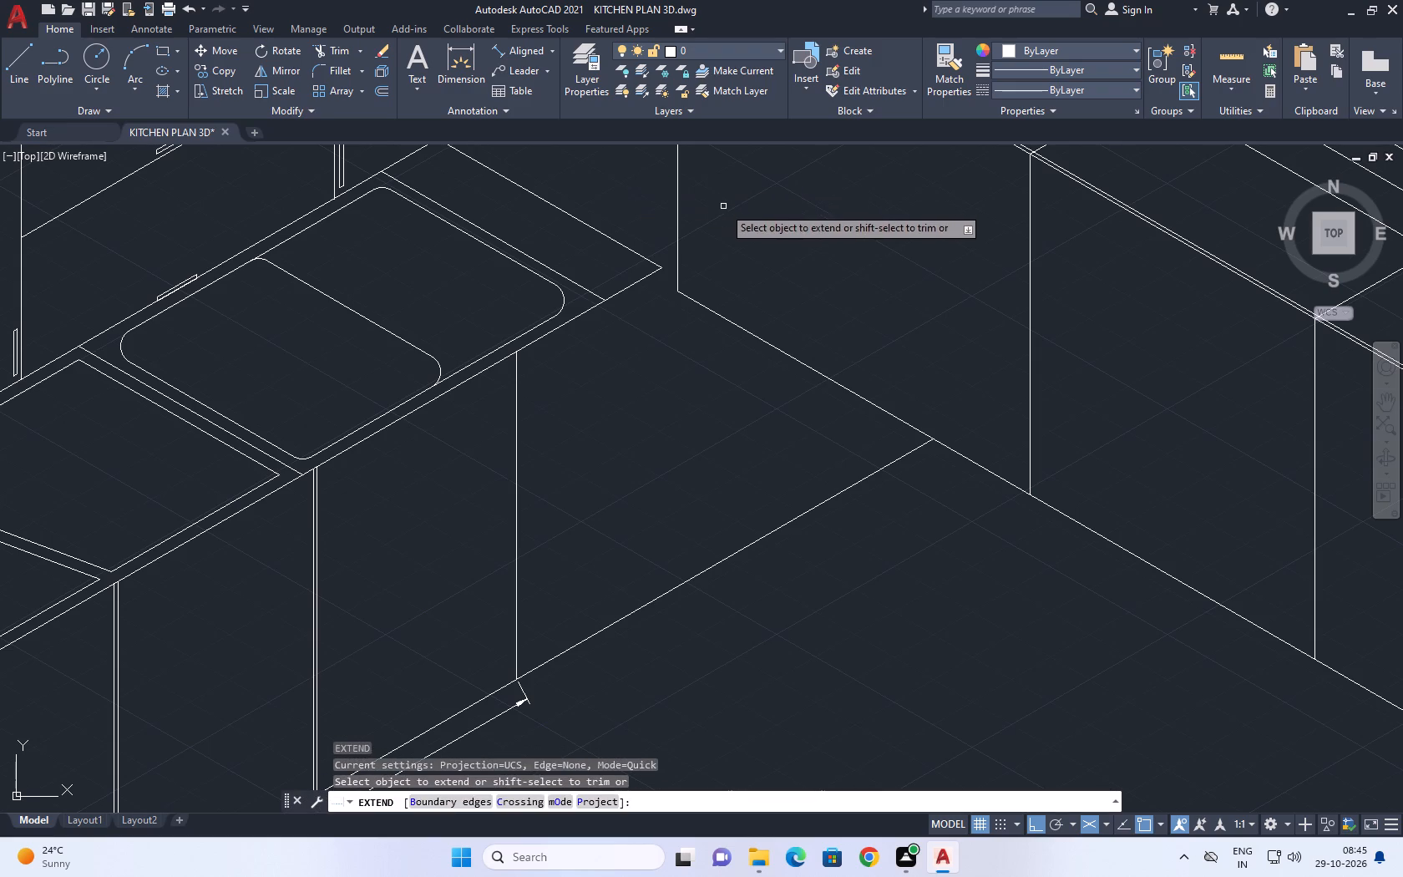
pyautogui.moveTo(720, 205); pyautogui.dragTo(710, 210)
pyautogui.click(642, 195)
pyautogui.rightClick(727, 221)
pyautogui.click(769, 246)
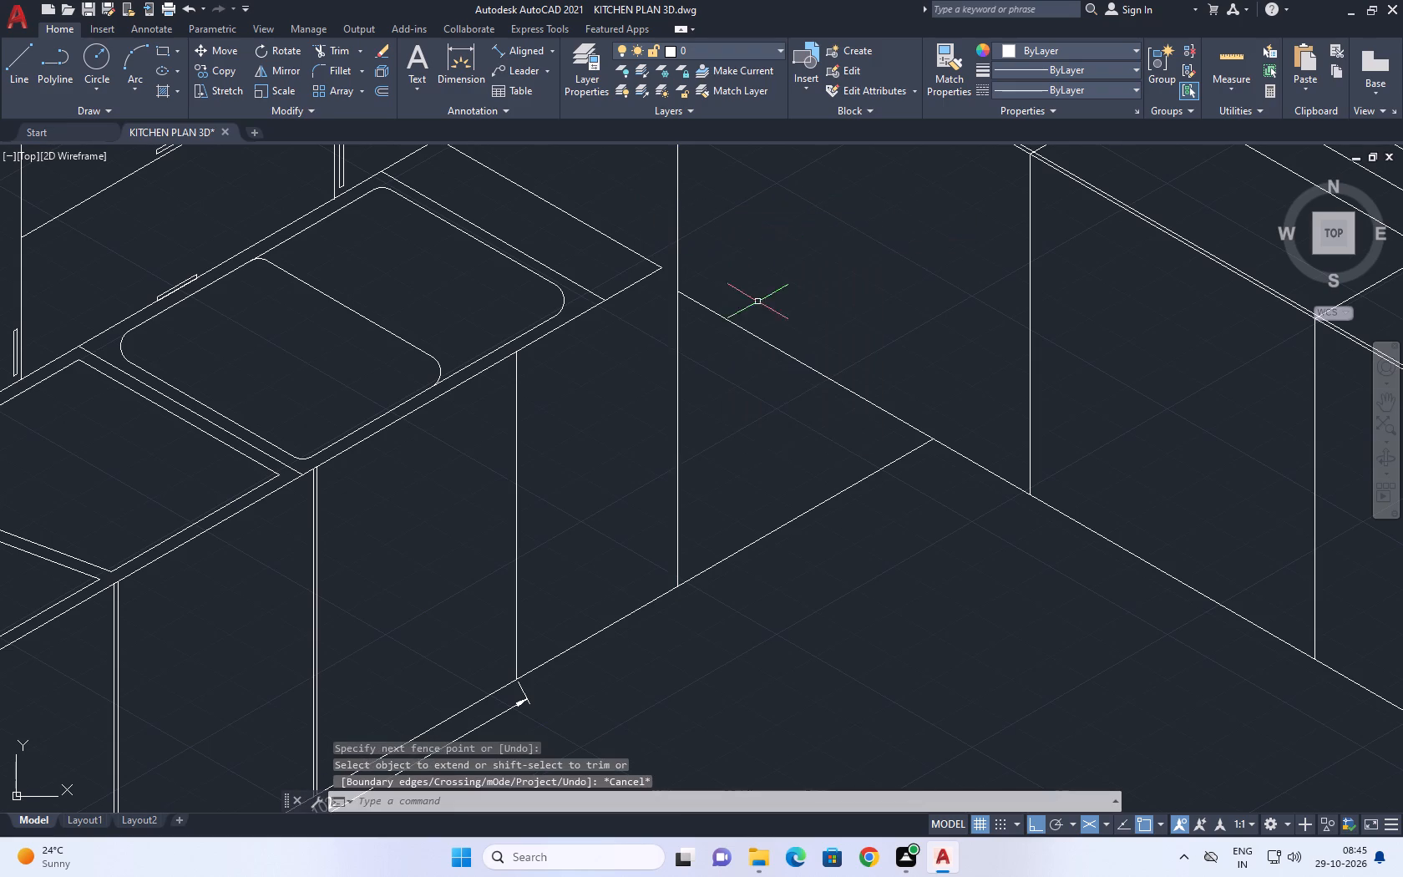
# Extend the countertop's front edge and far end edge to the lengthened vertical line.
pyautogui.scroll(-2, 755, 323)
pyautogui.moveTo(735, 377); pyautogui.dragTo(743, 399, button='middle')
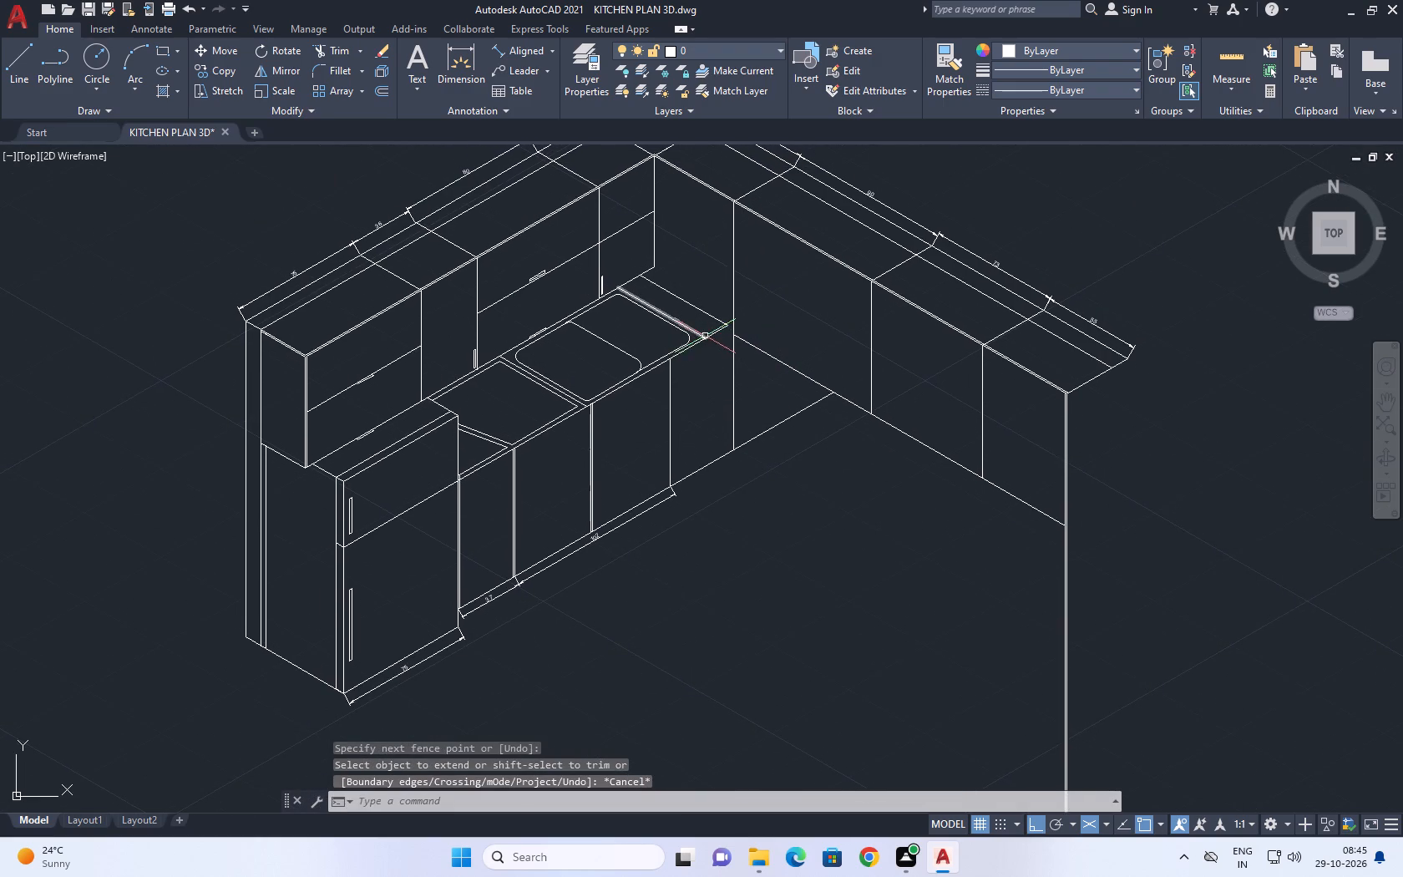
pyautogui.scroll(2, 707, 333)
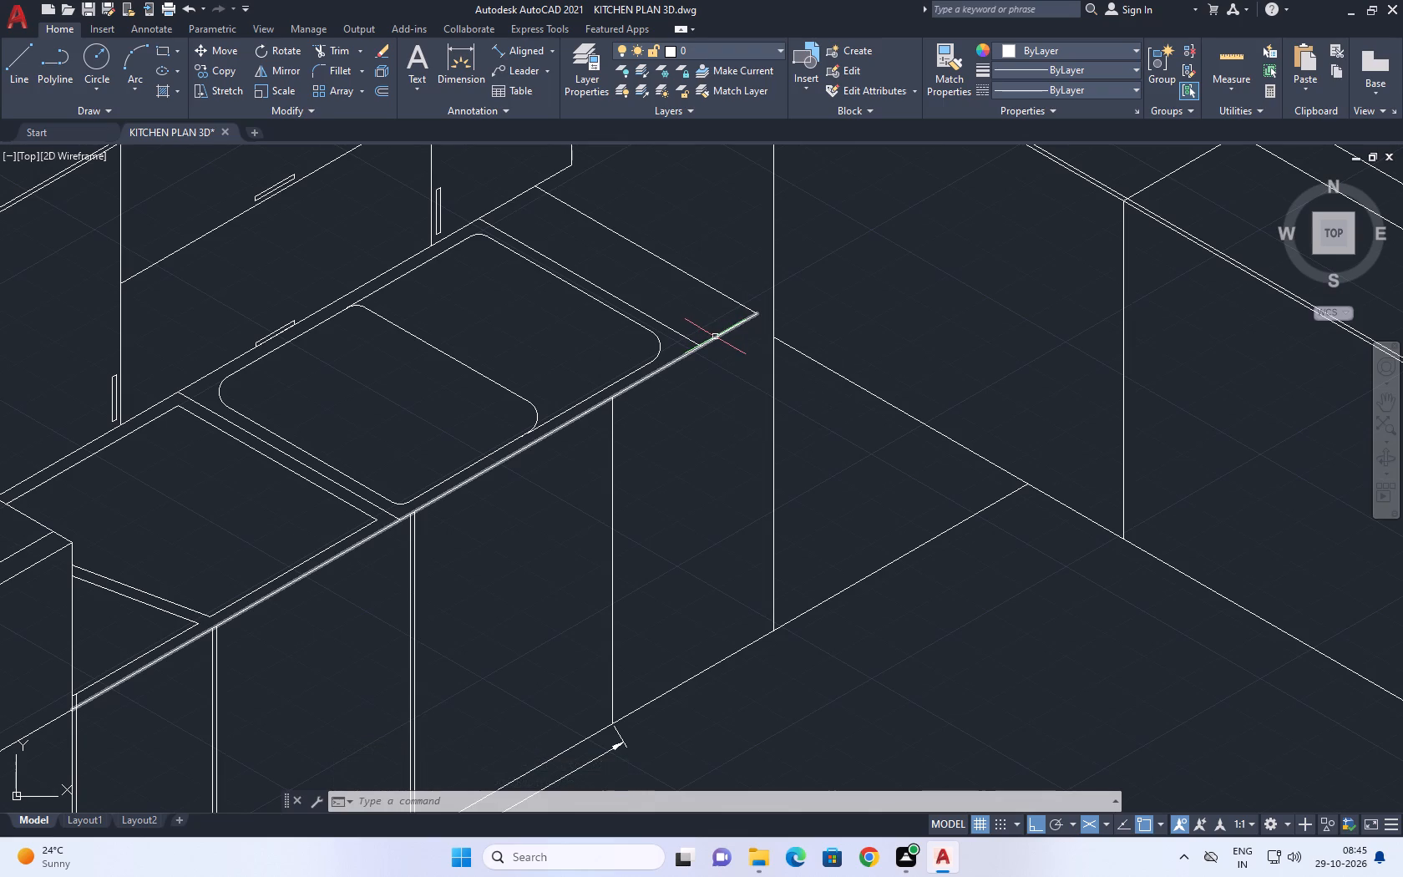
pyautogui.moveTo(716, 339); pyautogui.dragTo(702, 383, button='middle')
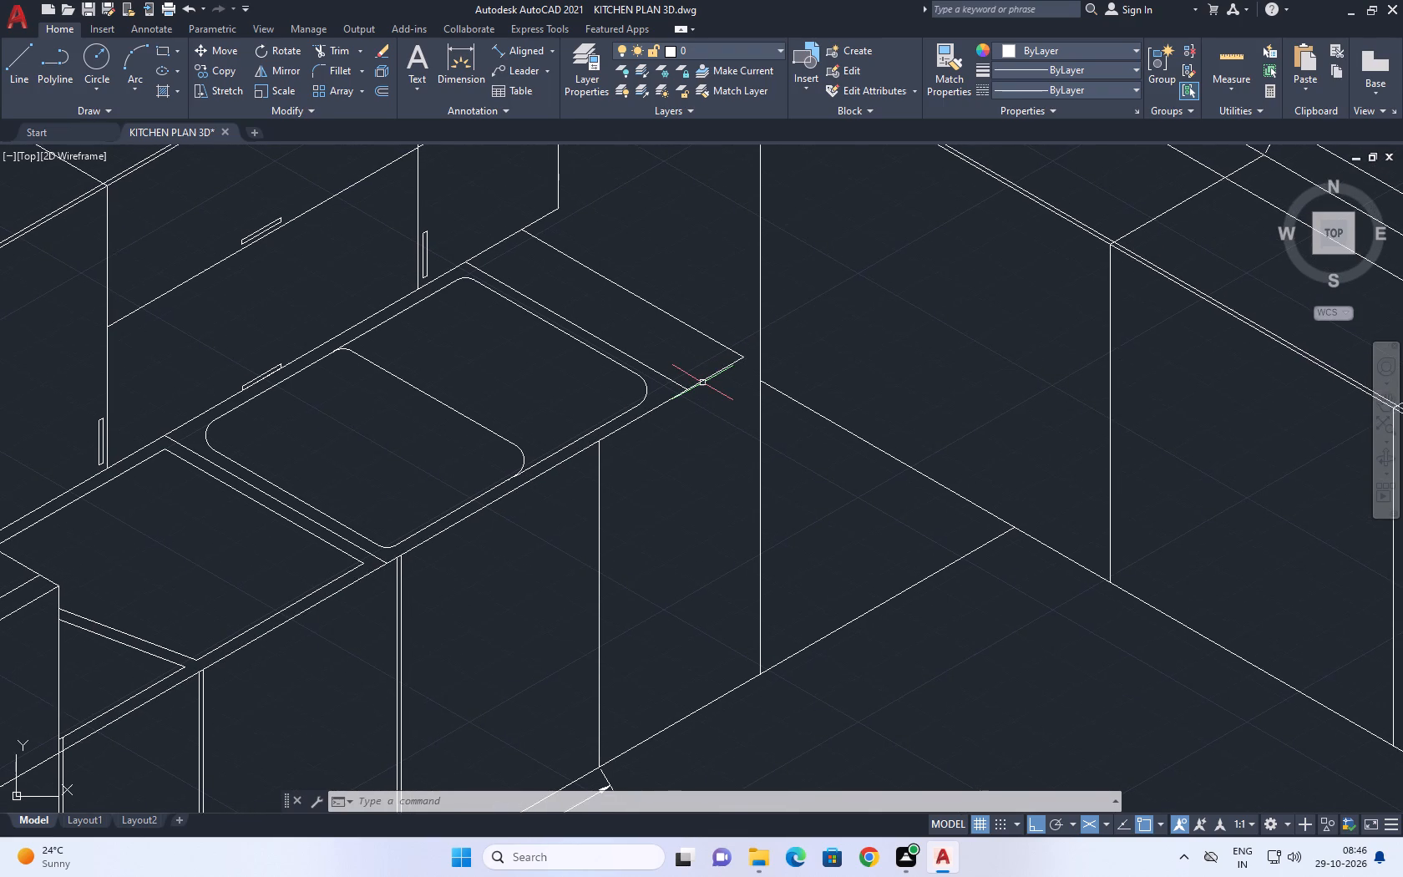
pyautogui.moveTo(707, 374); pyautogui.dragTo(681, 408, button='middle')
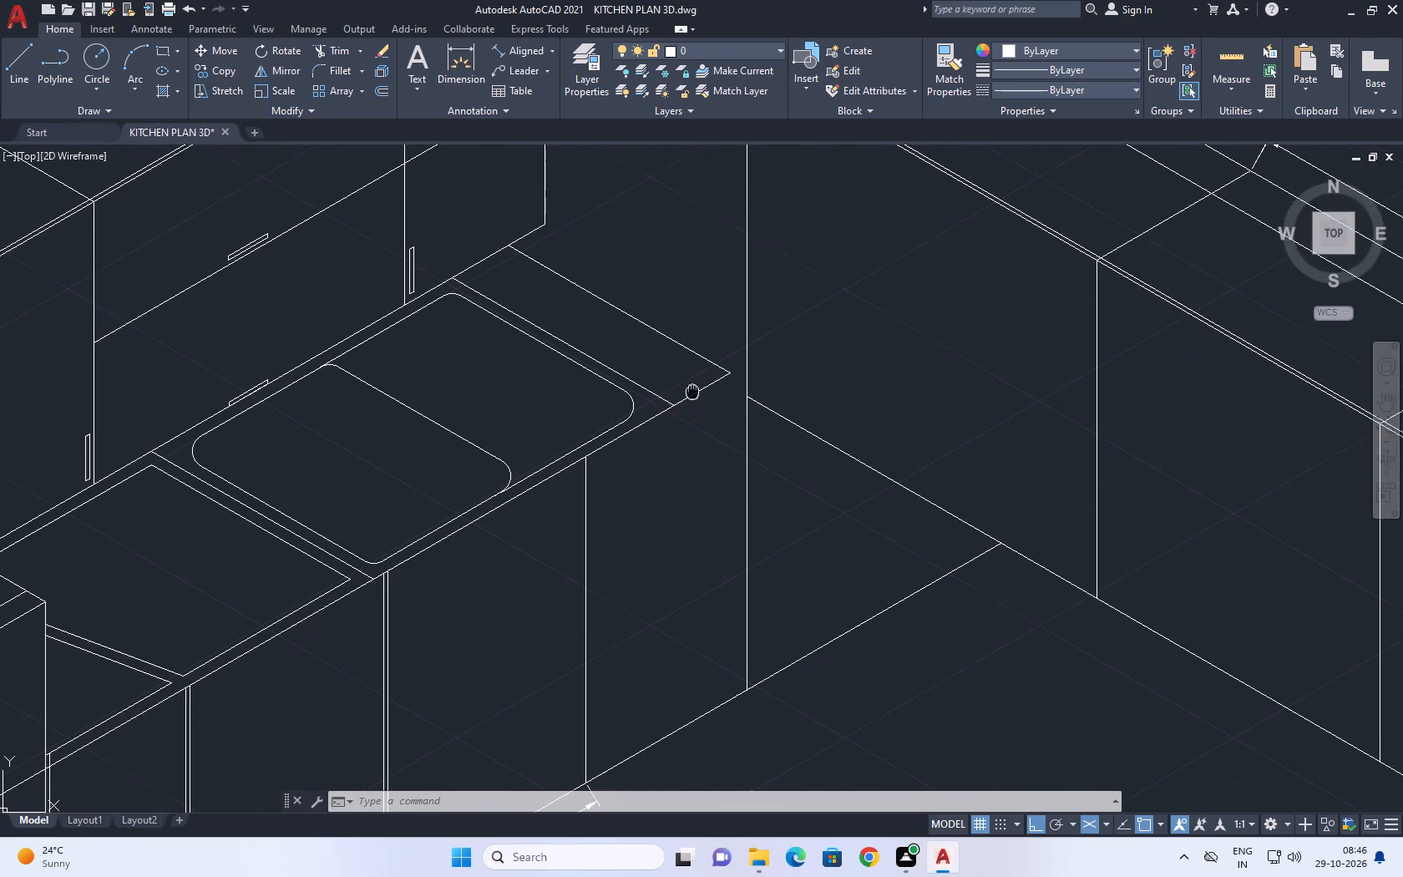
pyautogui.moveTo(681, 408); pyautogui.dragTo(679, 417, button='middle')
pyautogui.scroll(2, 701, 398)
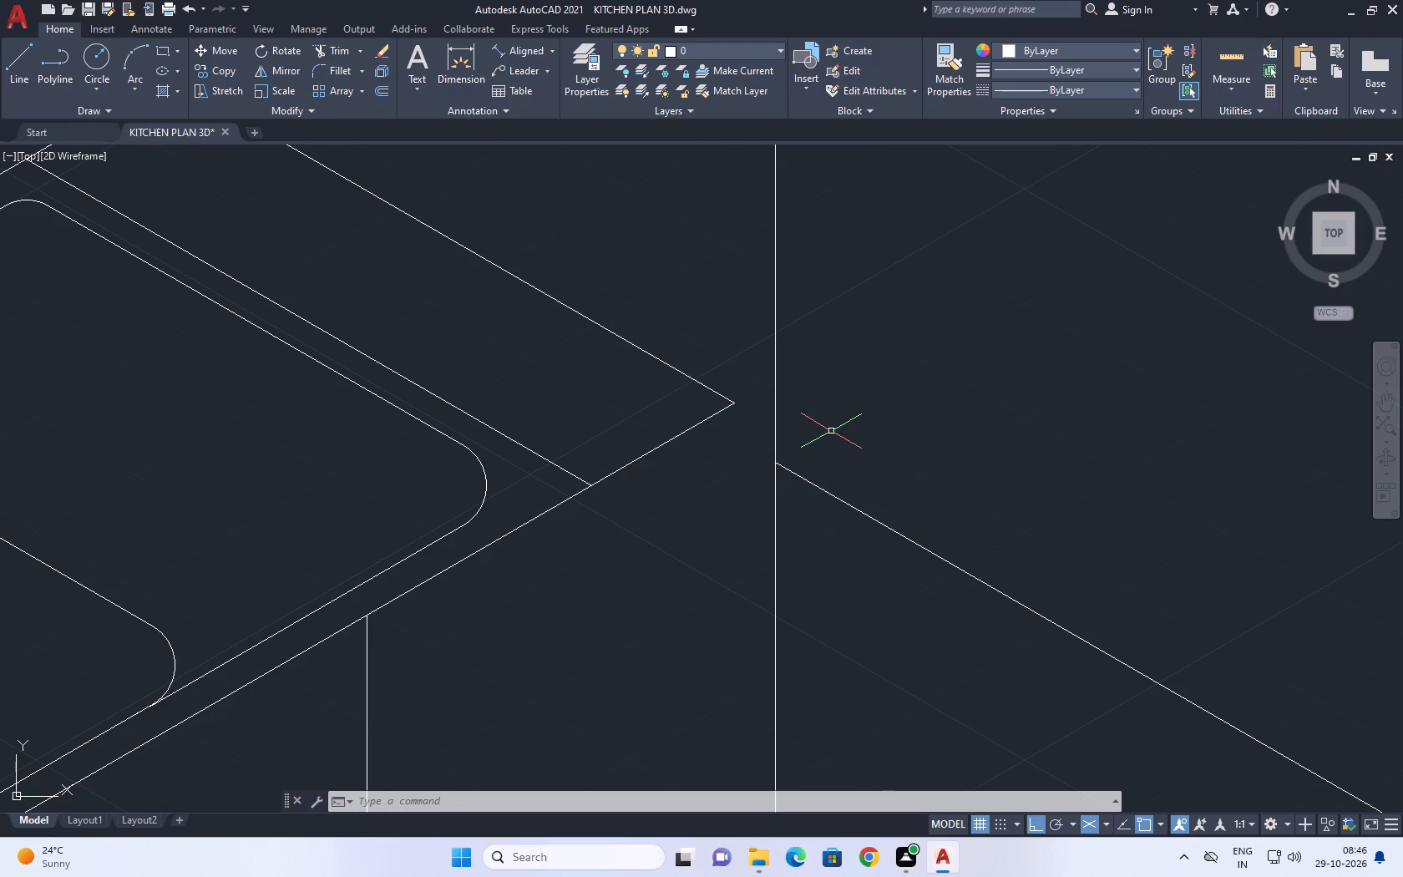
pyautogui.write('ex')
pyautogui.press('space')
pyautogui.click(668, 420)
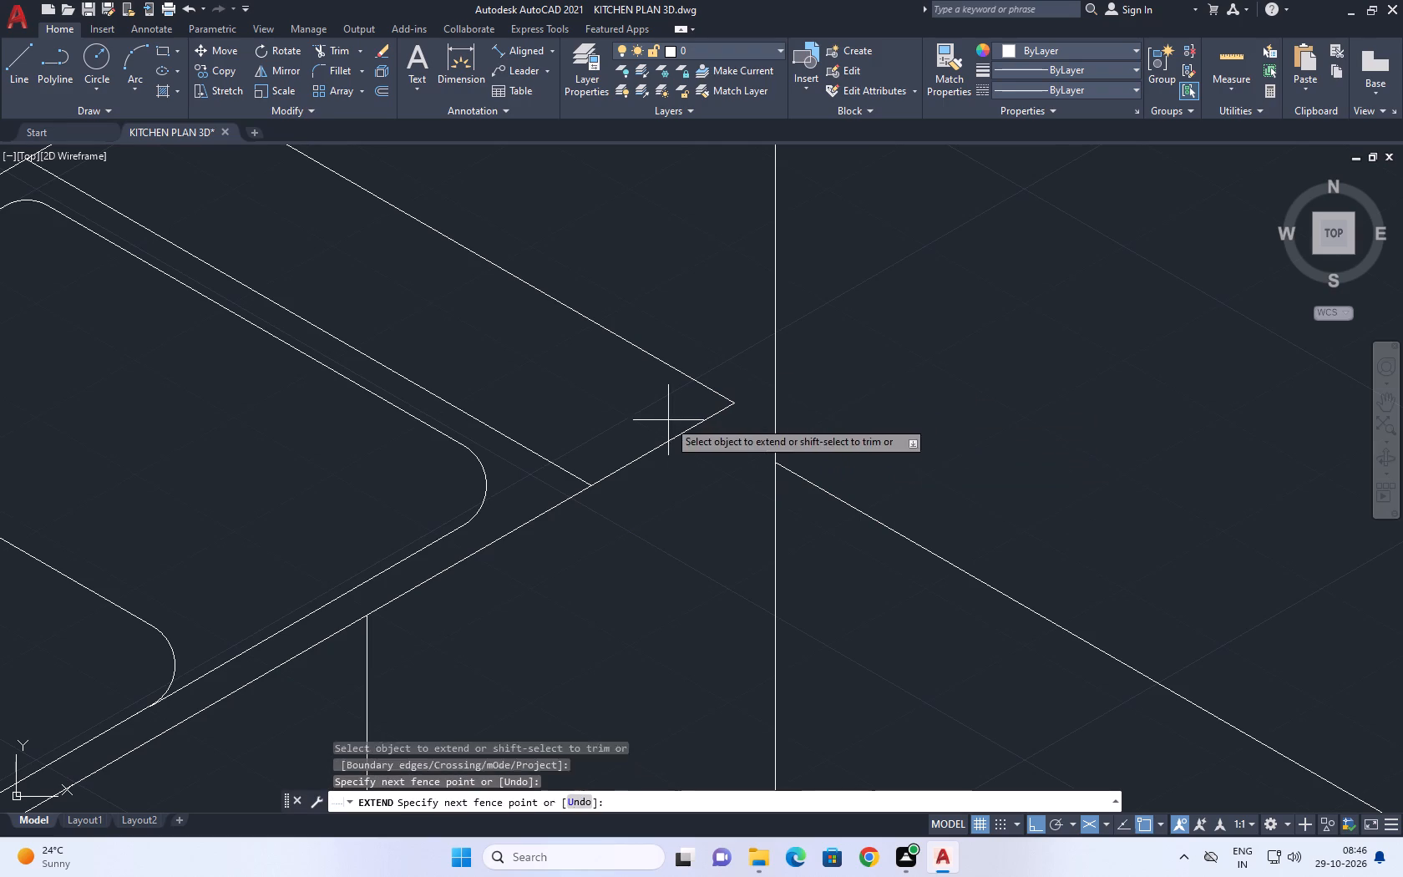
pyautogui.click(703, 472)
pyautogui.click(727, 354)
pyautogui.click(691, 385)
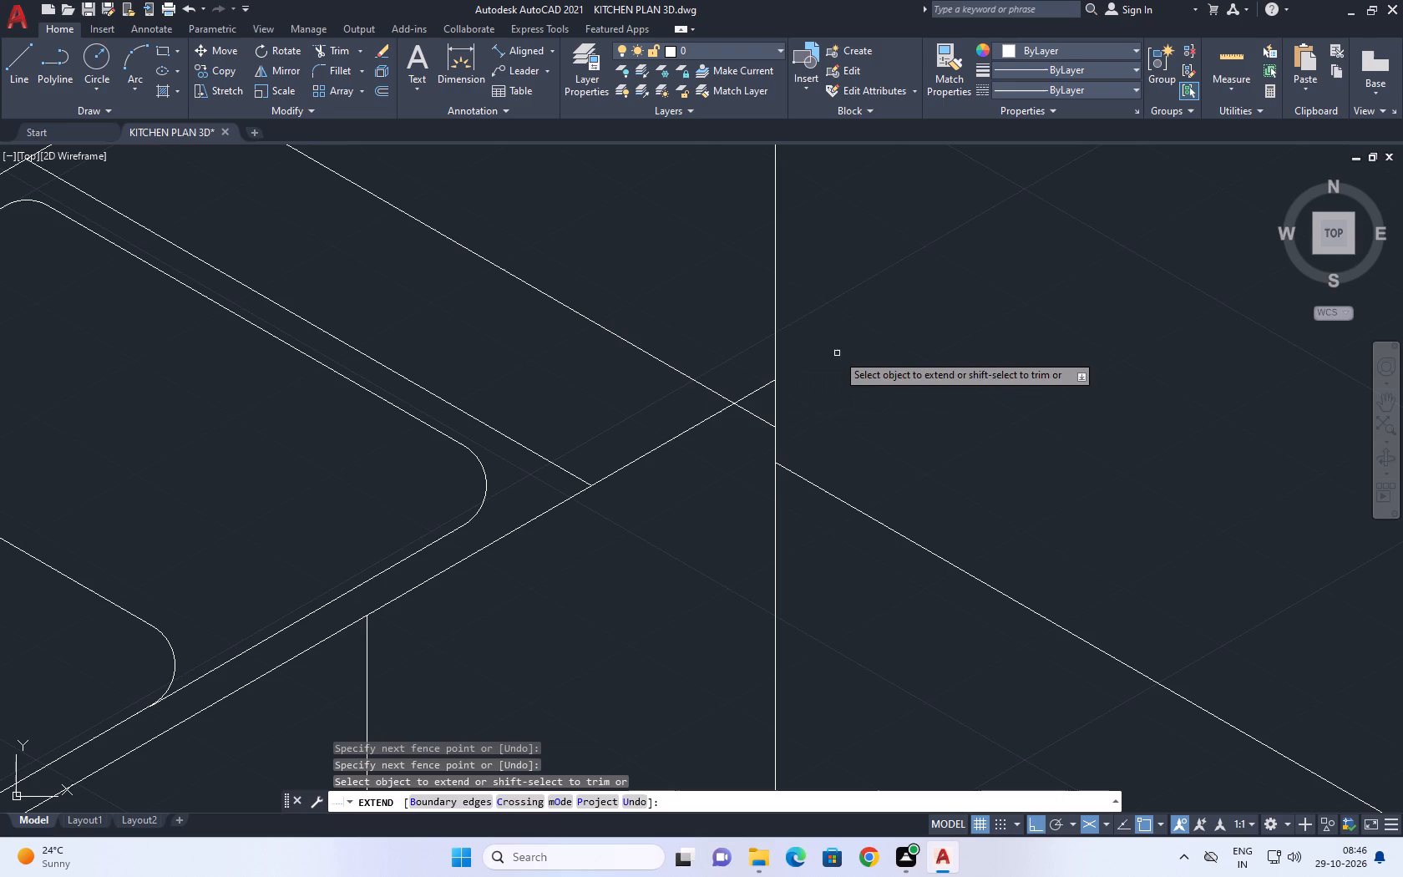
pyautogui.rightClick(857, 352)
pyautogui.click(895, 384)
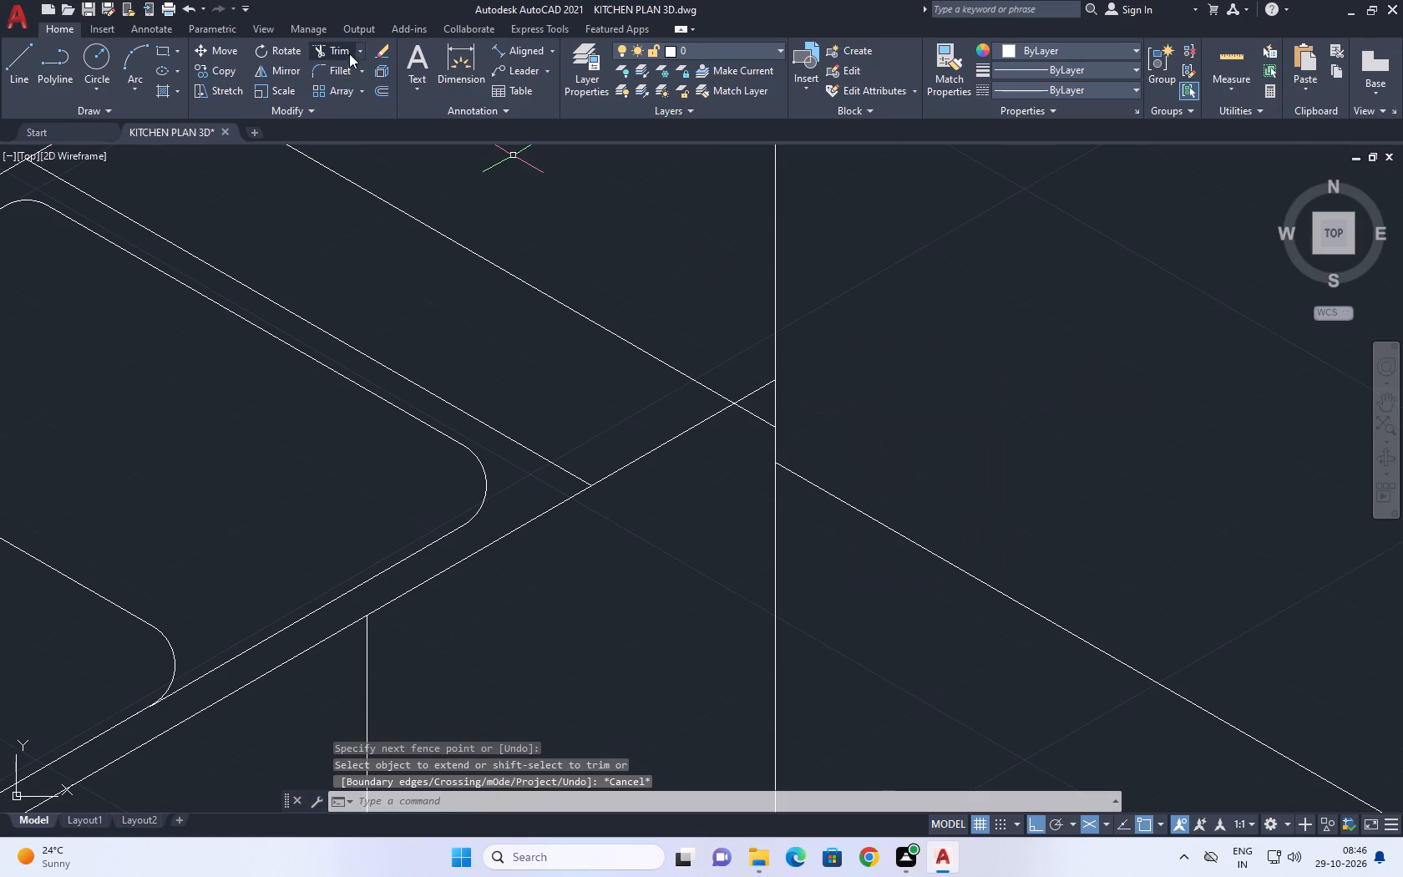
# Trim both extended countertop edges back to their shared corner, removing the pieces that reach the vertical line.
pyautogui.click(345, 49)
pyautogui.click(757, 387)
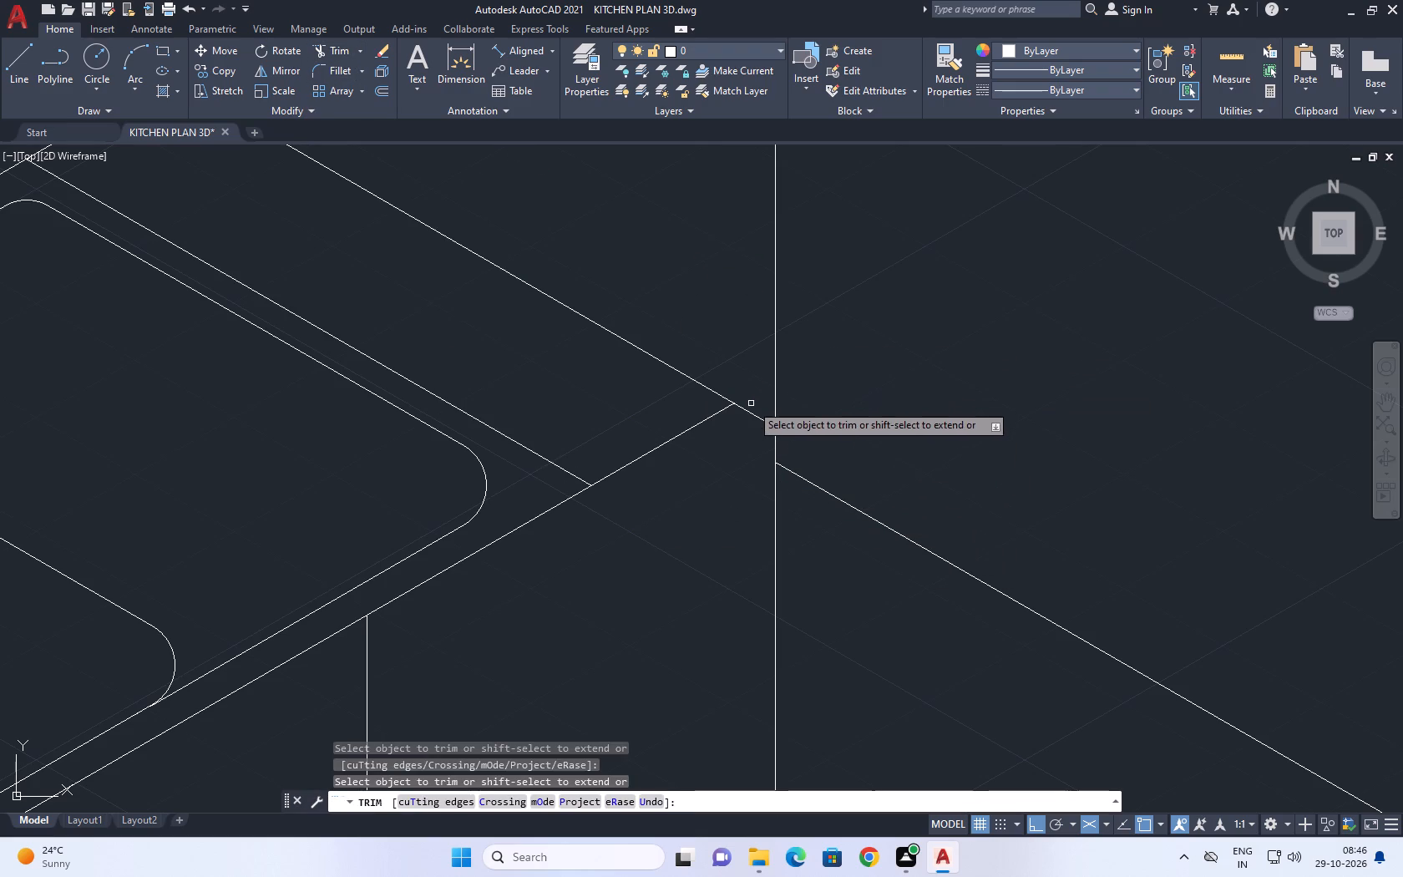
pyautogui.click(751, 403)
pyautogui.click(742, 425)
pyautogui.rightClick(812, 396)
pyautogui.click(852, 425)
# Extend the lower edge of the adjoining wall cabinets past the vertical line to the countertop's front edge.
pyautogui.scroll(-3, 844, 423)
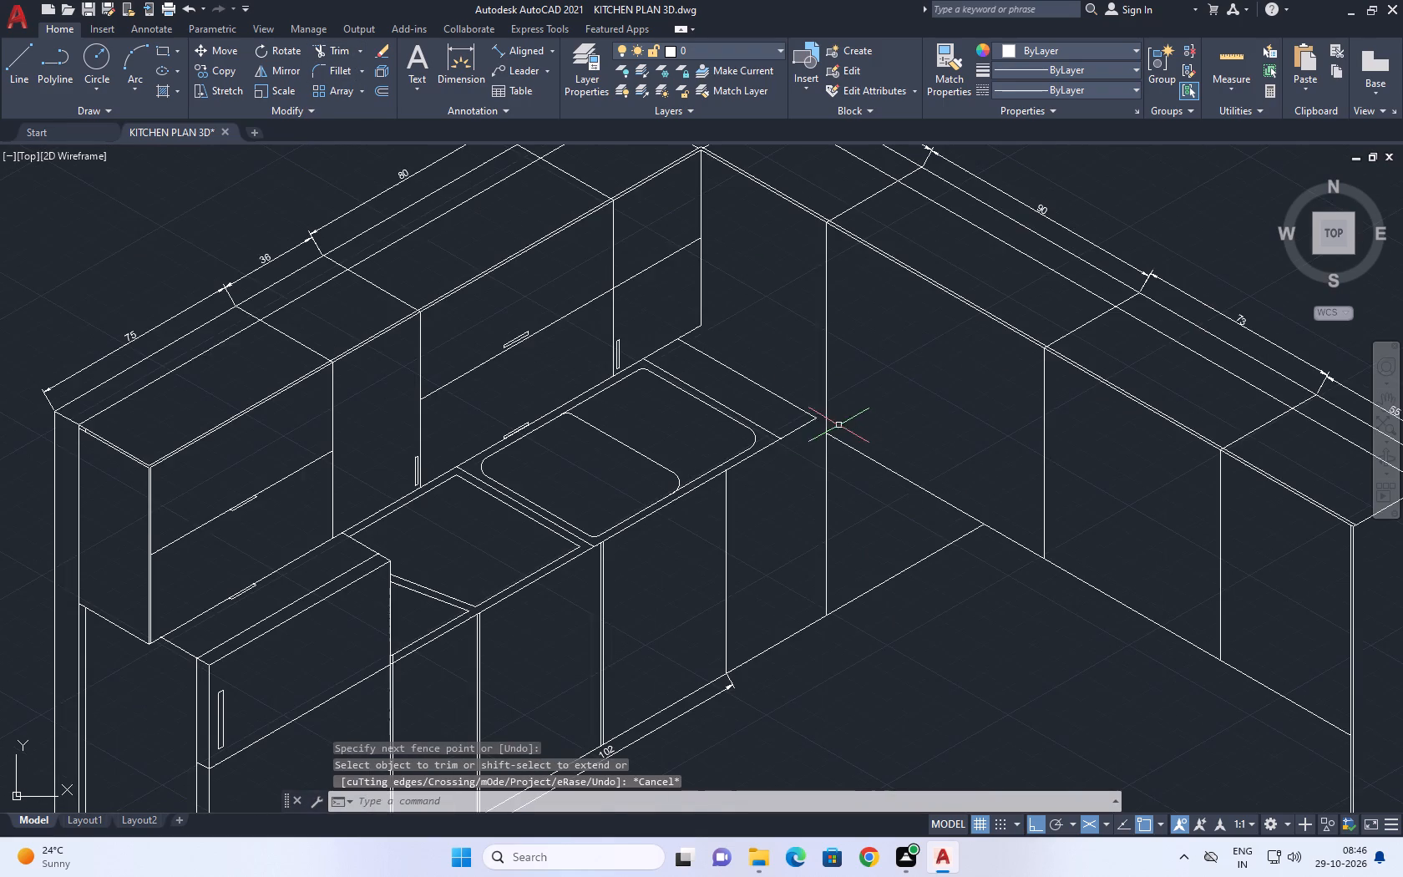
pyautogui.moveTo(848, 420); pyautogui.dragTo(726, 383, button='middle')
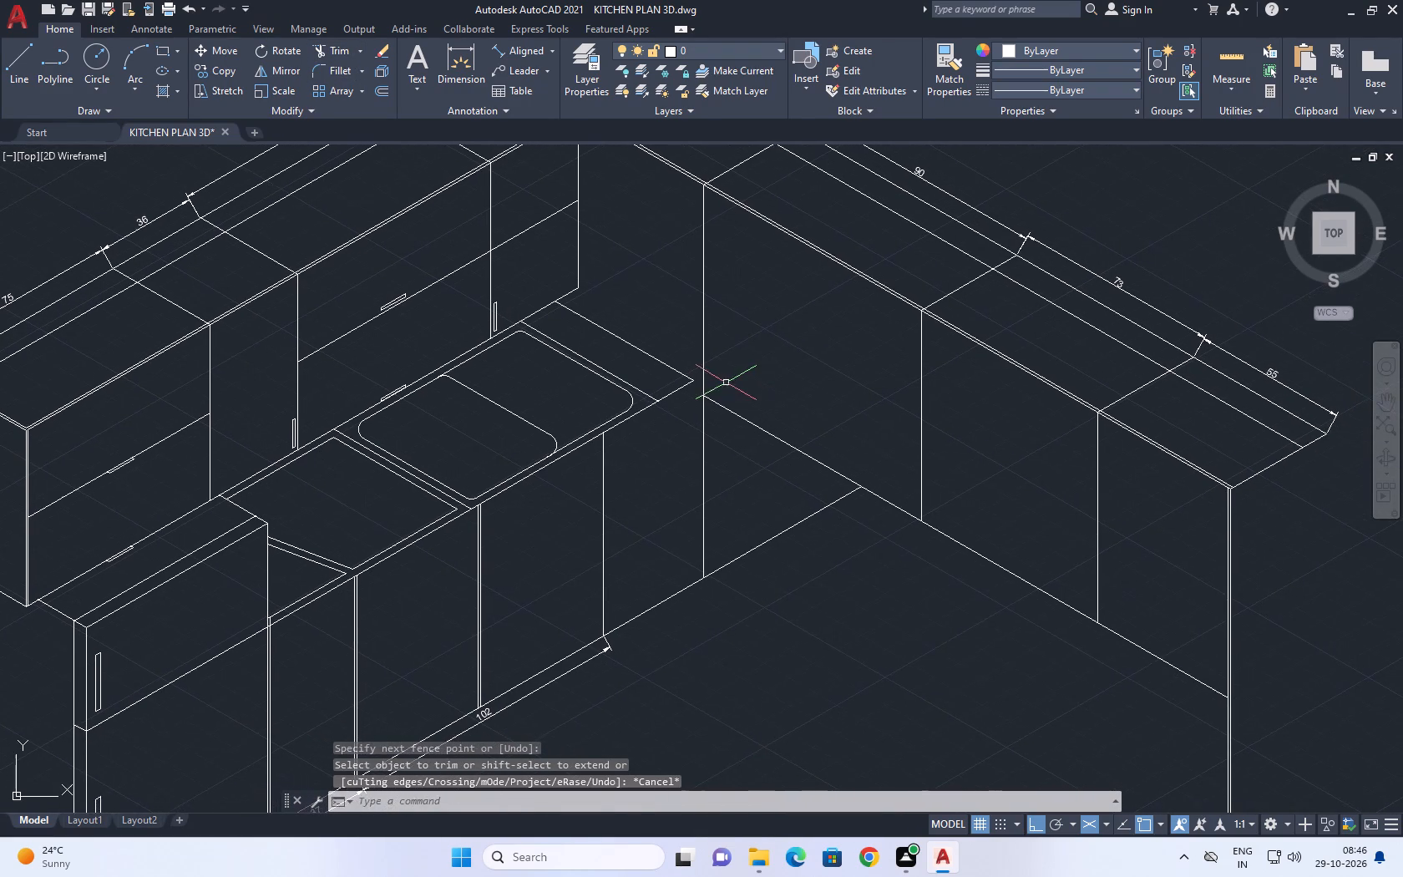
pyautogui.moveTo(726, 412); pyautogui.dragTo(699, 437, button='middle')
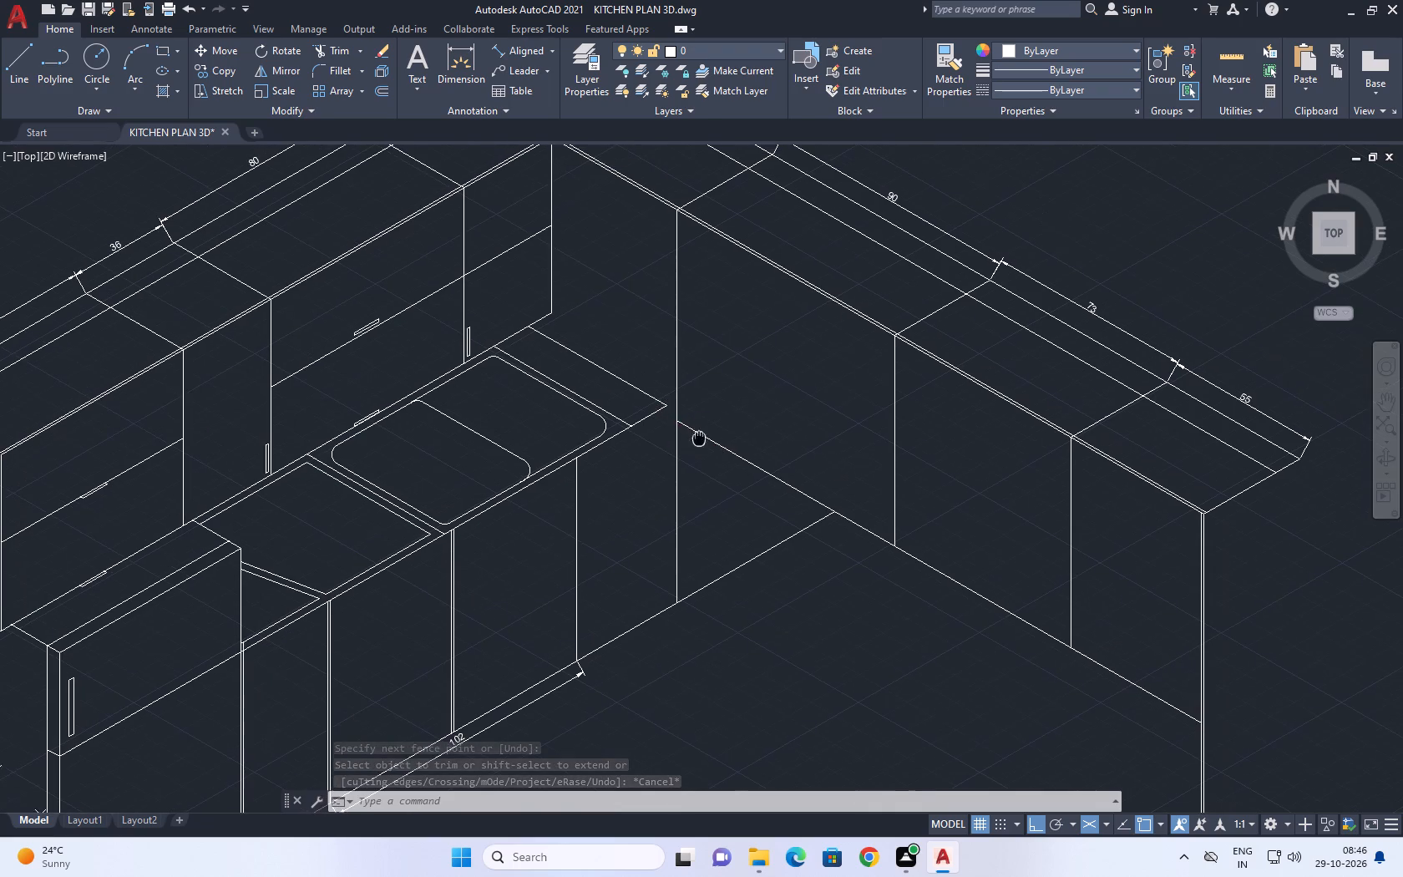
pyautogui.middleClick(732, 438)
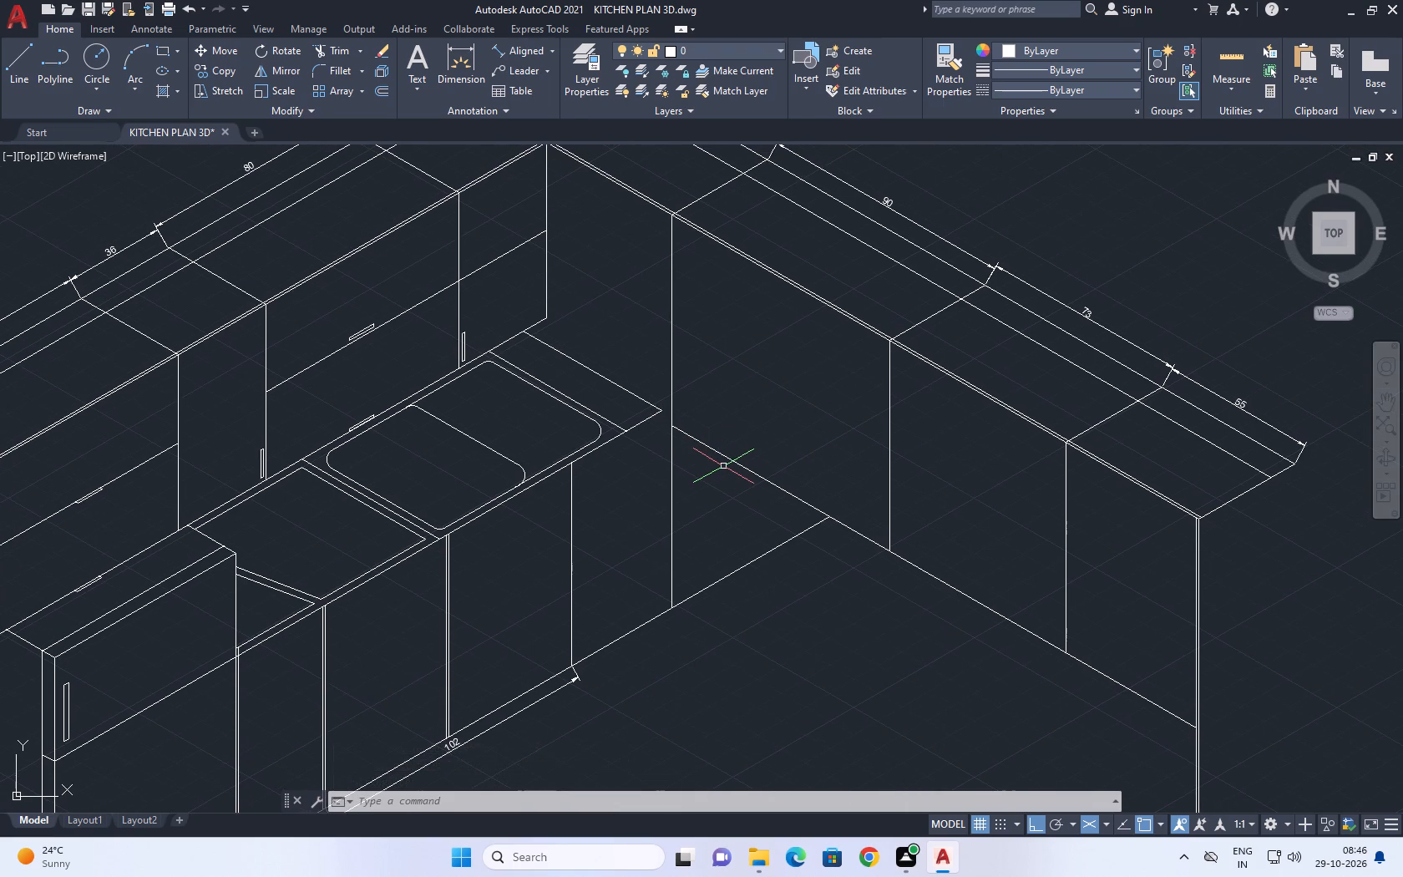
pyautogui.write('ex')
pyautogui.press('space')
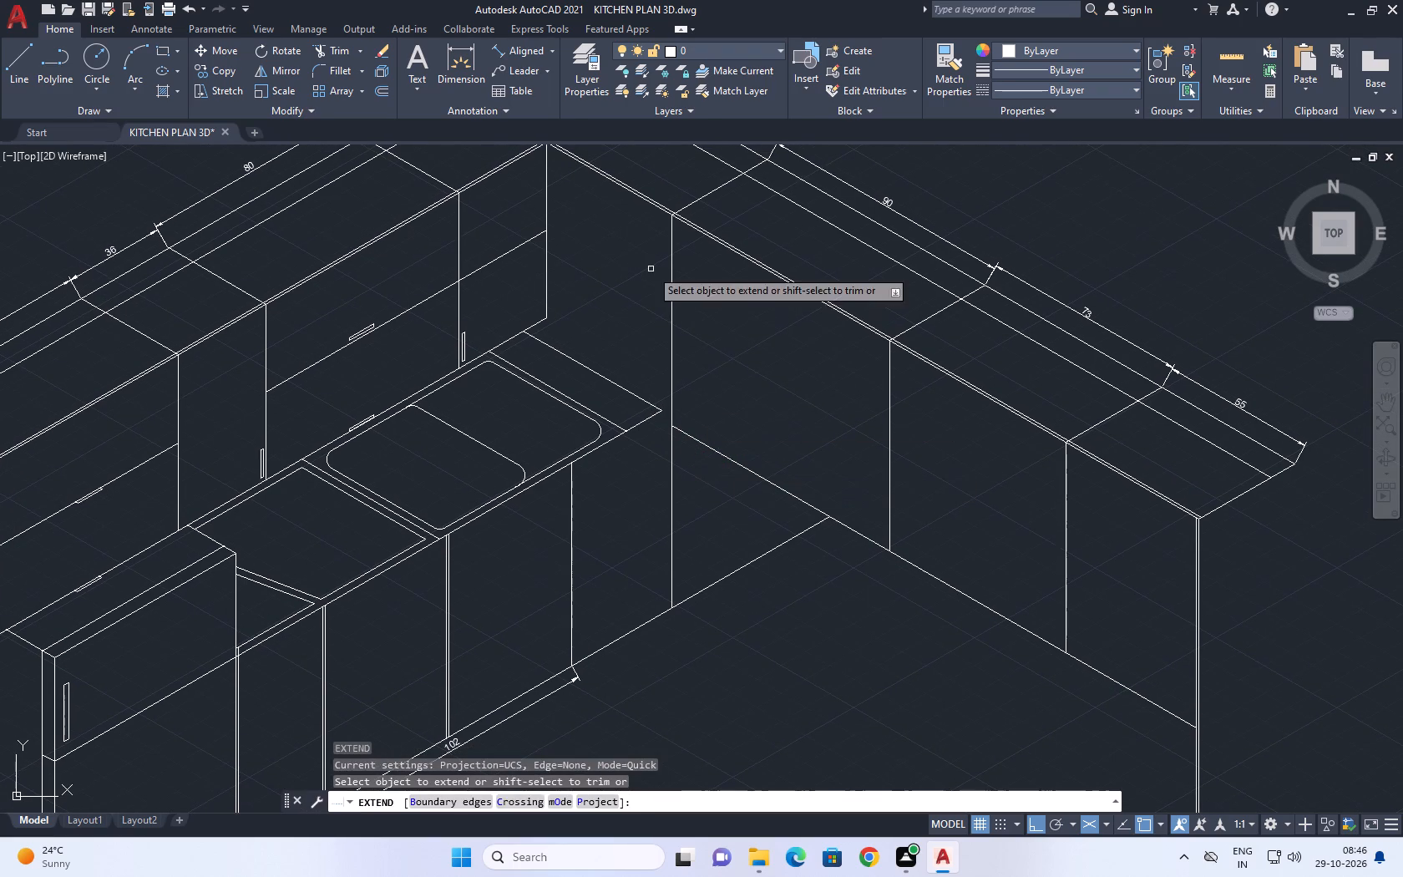
pyautogui.click(723, 436)
pyautogui.click(695, 463)
pyautogui.rightClick(741, 348)
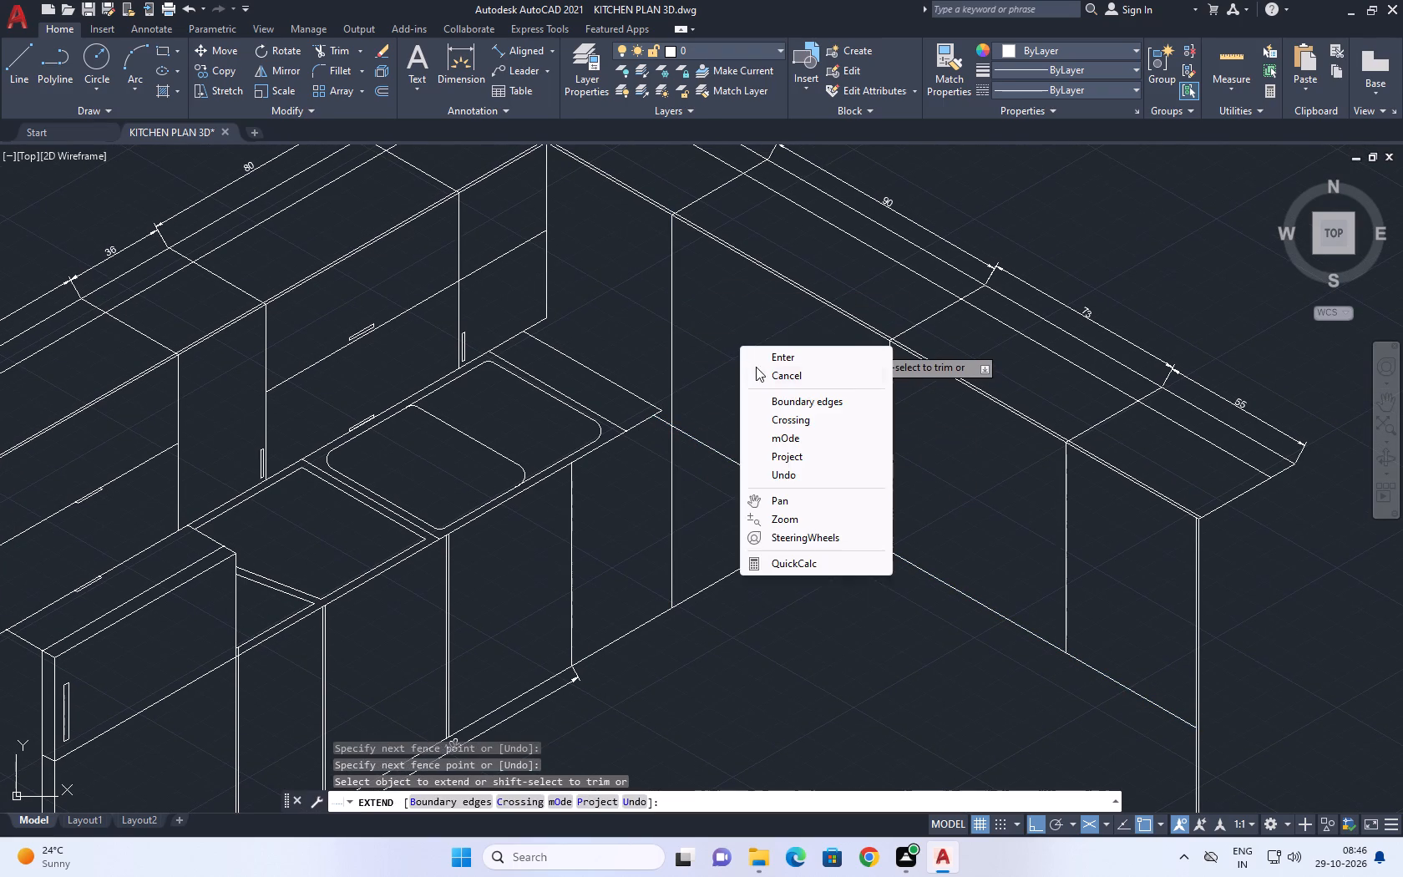
pyautogui.click(766, 375)
# Copy the extended base line beneath the corner 3 units straight up, using the right isoplane.
pyautogui.moveTo(726, 397); pyautogui.dragTo(711, 385, button='middle')
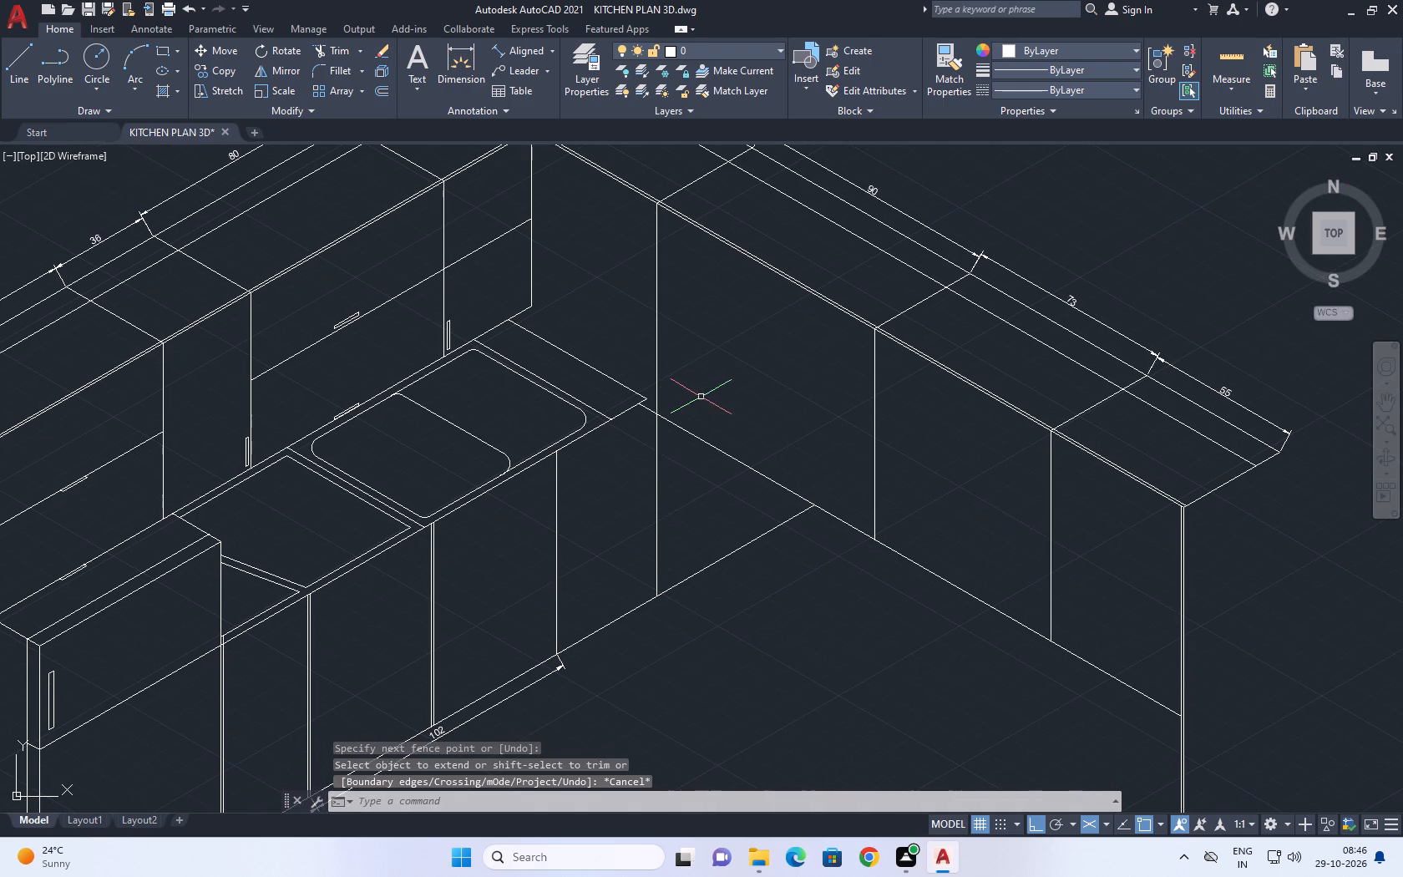
pyautogui.scroll(1, 636, 203)
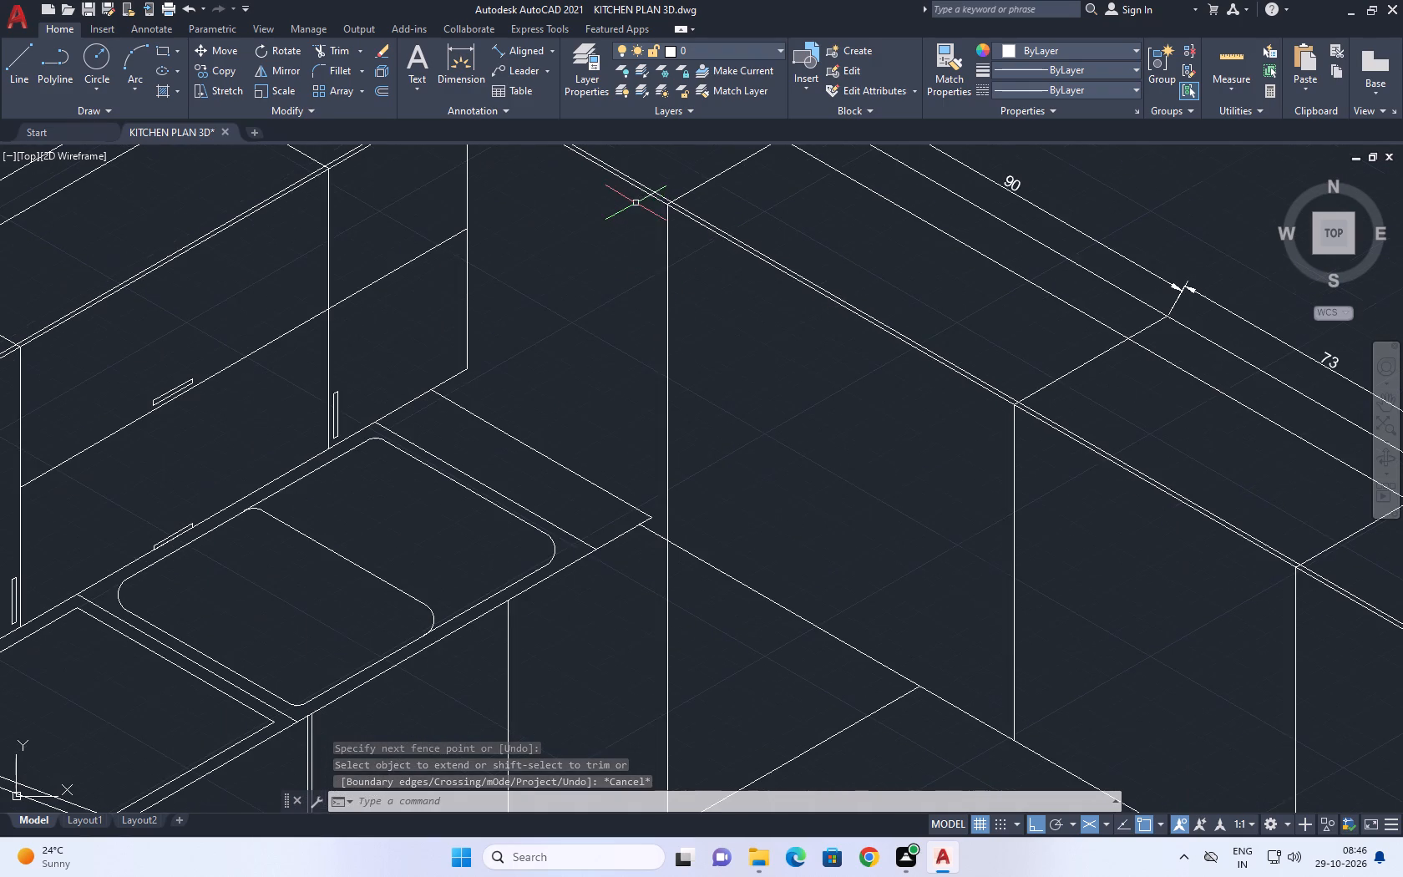
pyautogui.scroll(-2, 685, 341)
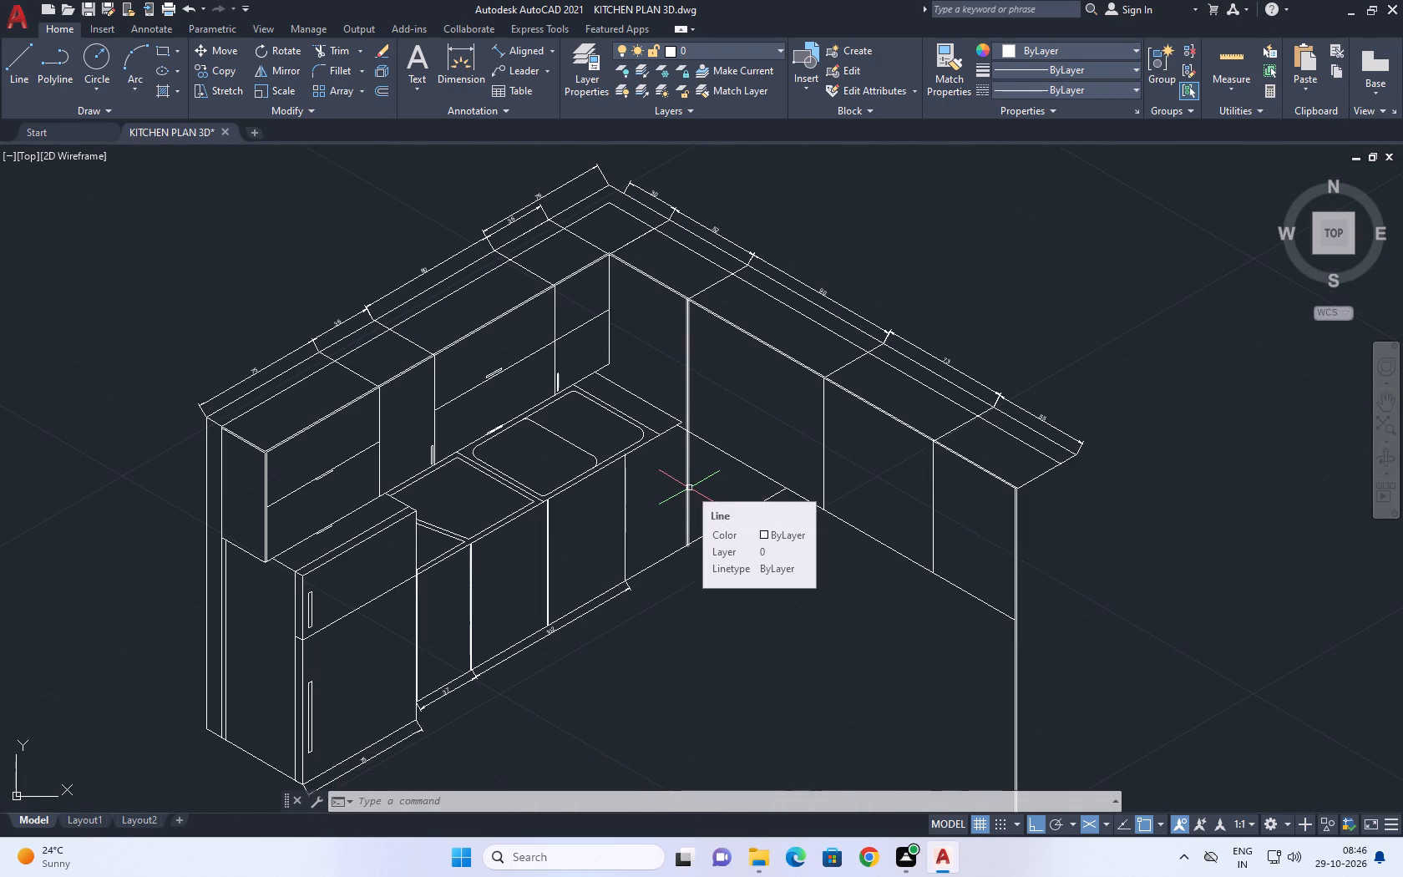
pyautogui.scroll(1, 688, 485)
pyautogui.moveTo(692, 443); pyautogui.dragTo(714, 359, button='middle')
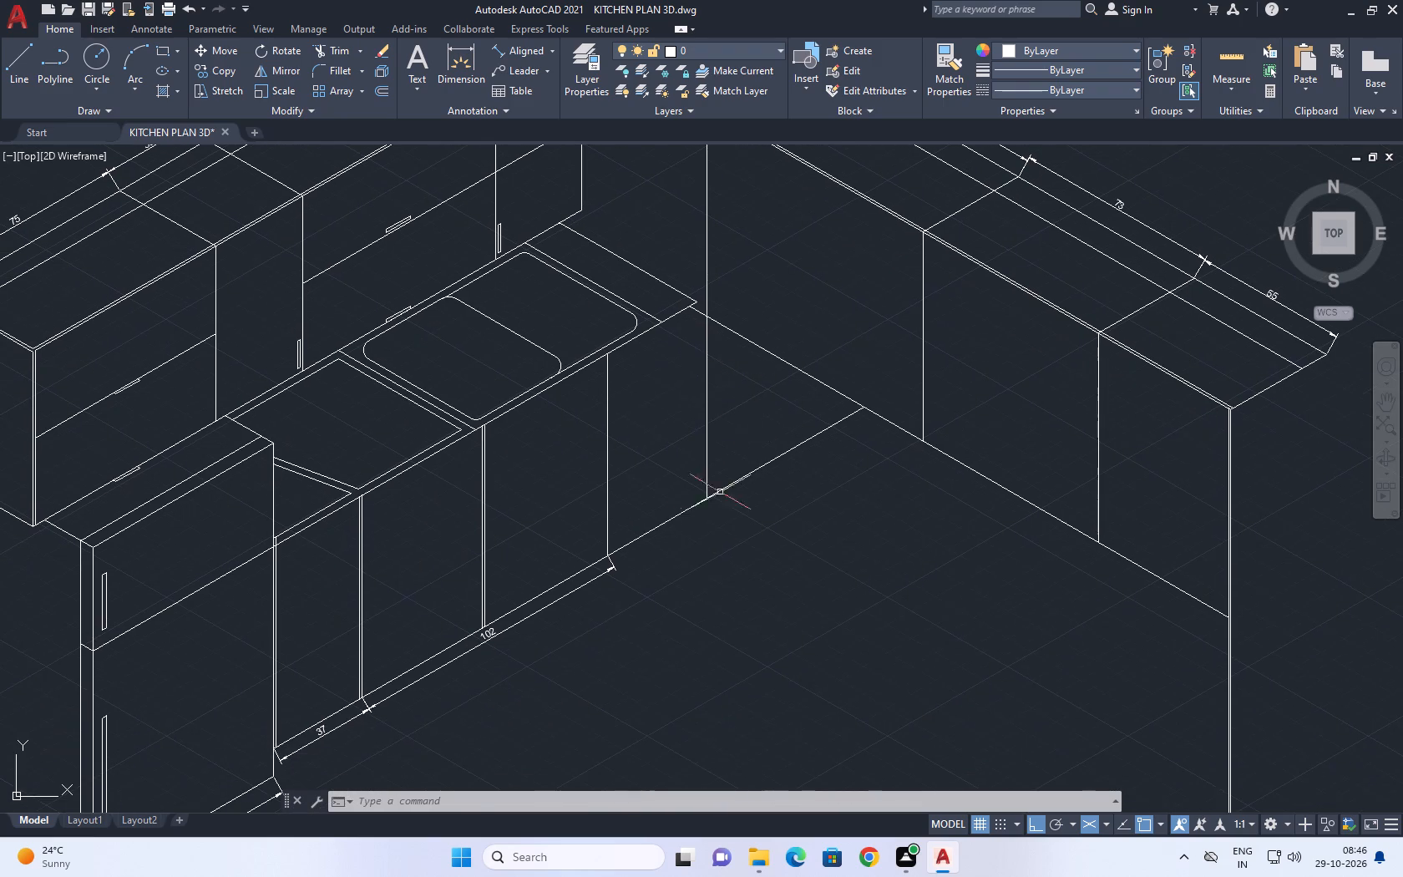
pyautogui.click(647, 550)
pyautogui.click(636, 519)
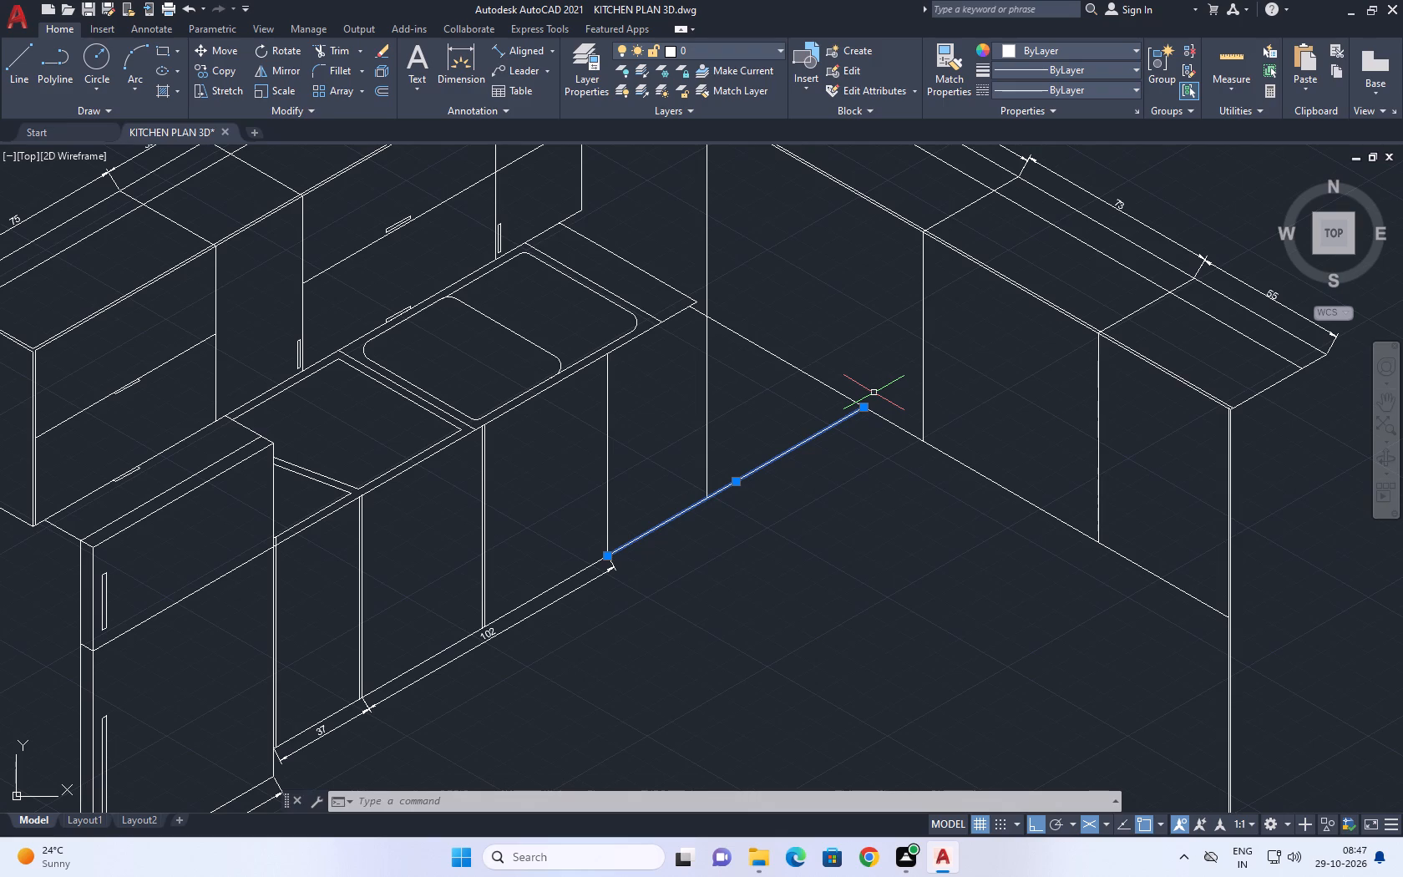
pyautogui.write('co')
pyautogui.press('space')
pyautogui.click(780, 433)
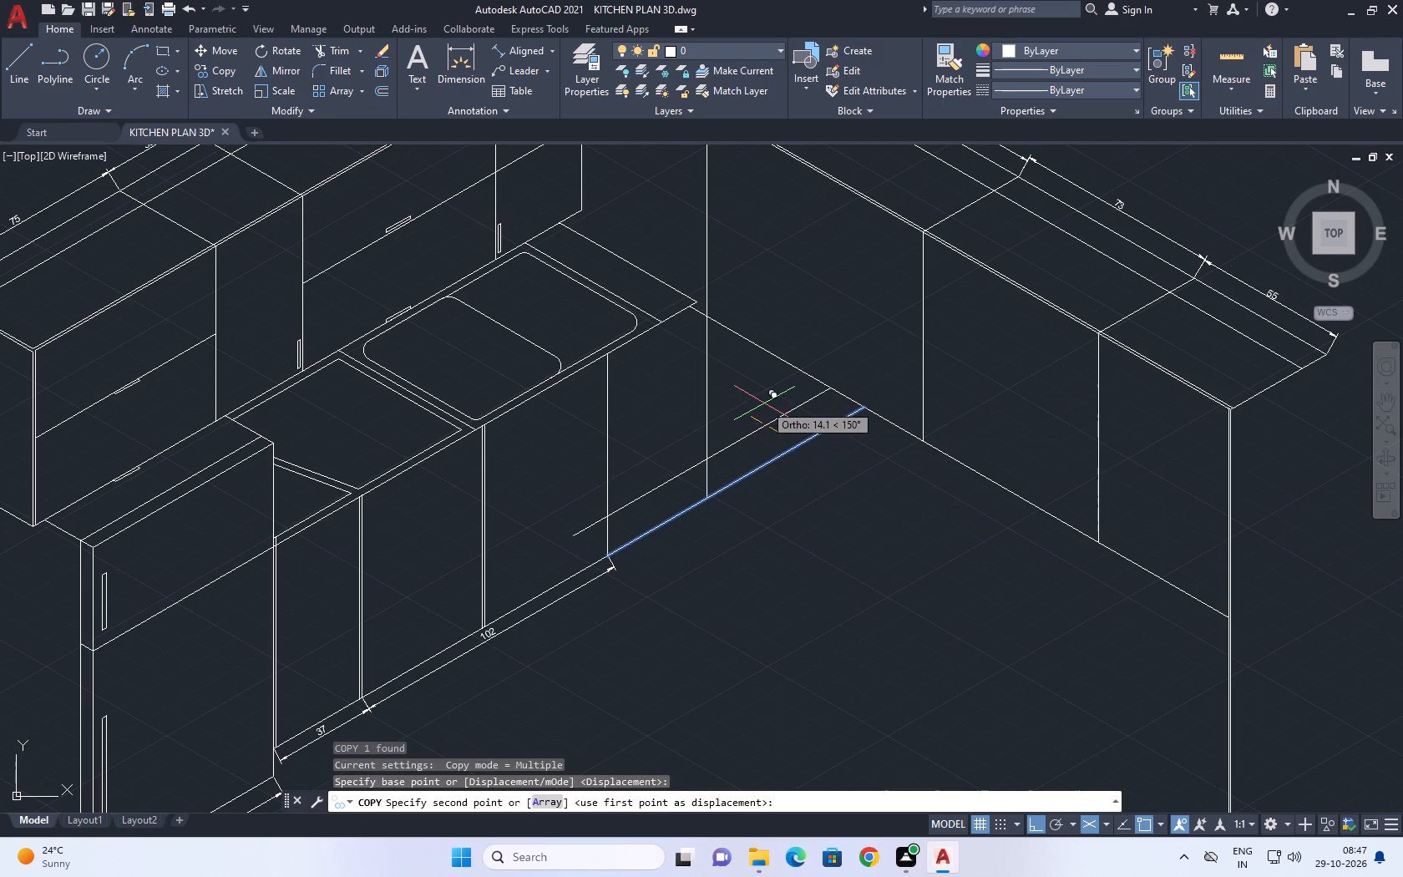
pyautogui.press('F5')
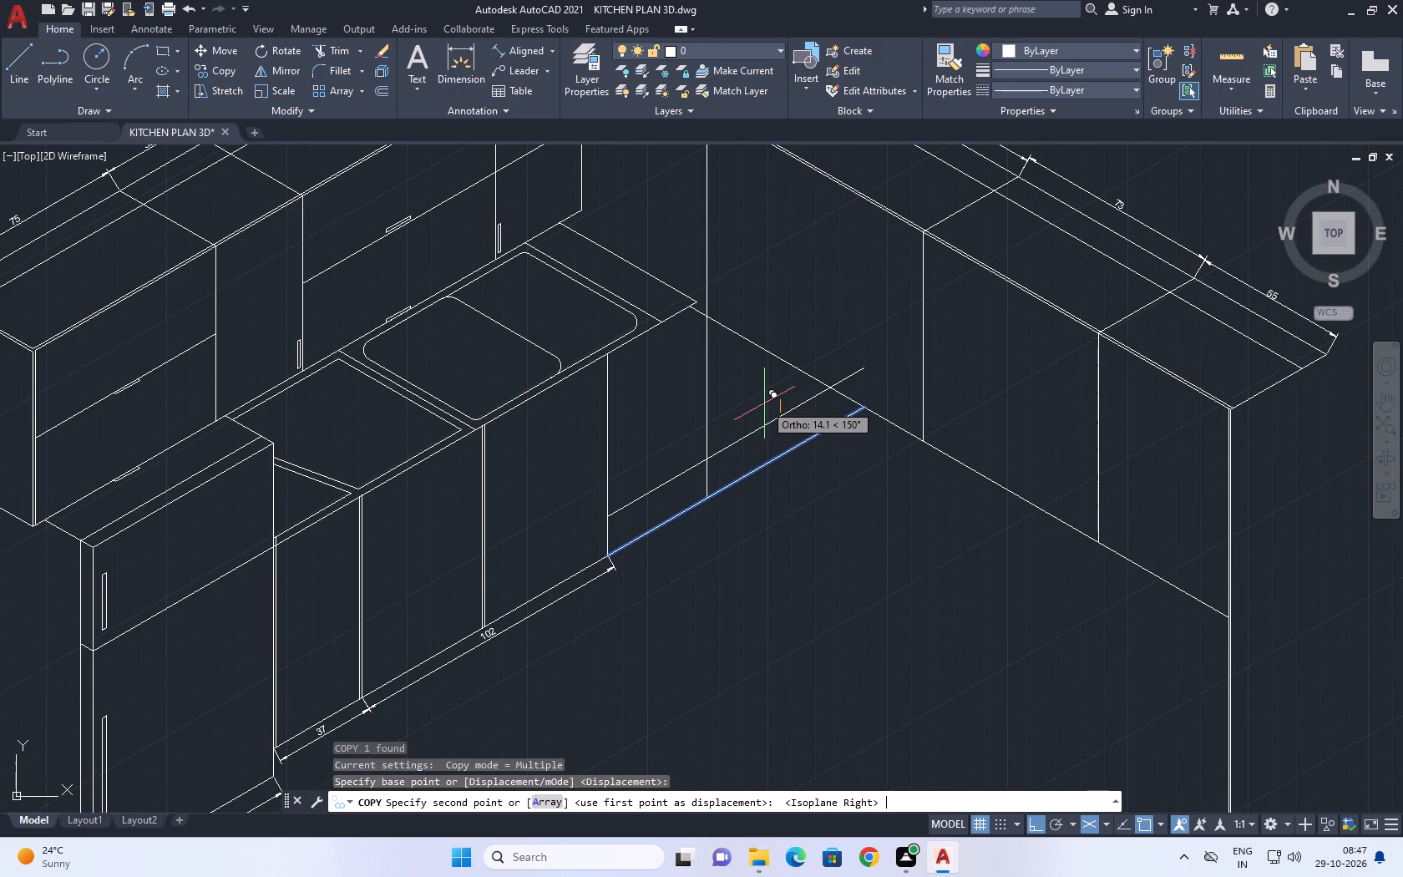
pyautogui.press('2')
pyautogui.press('BackSpace')
pyautogui.press('3')
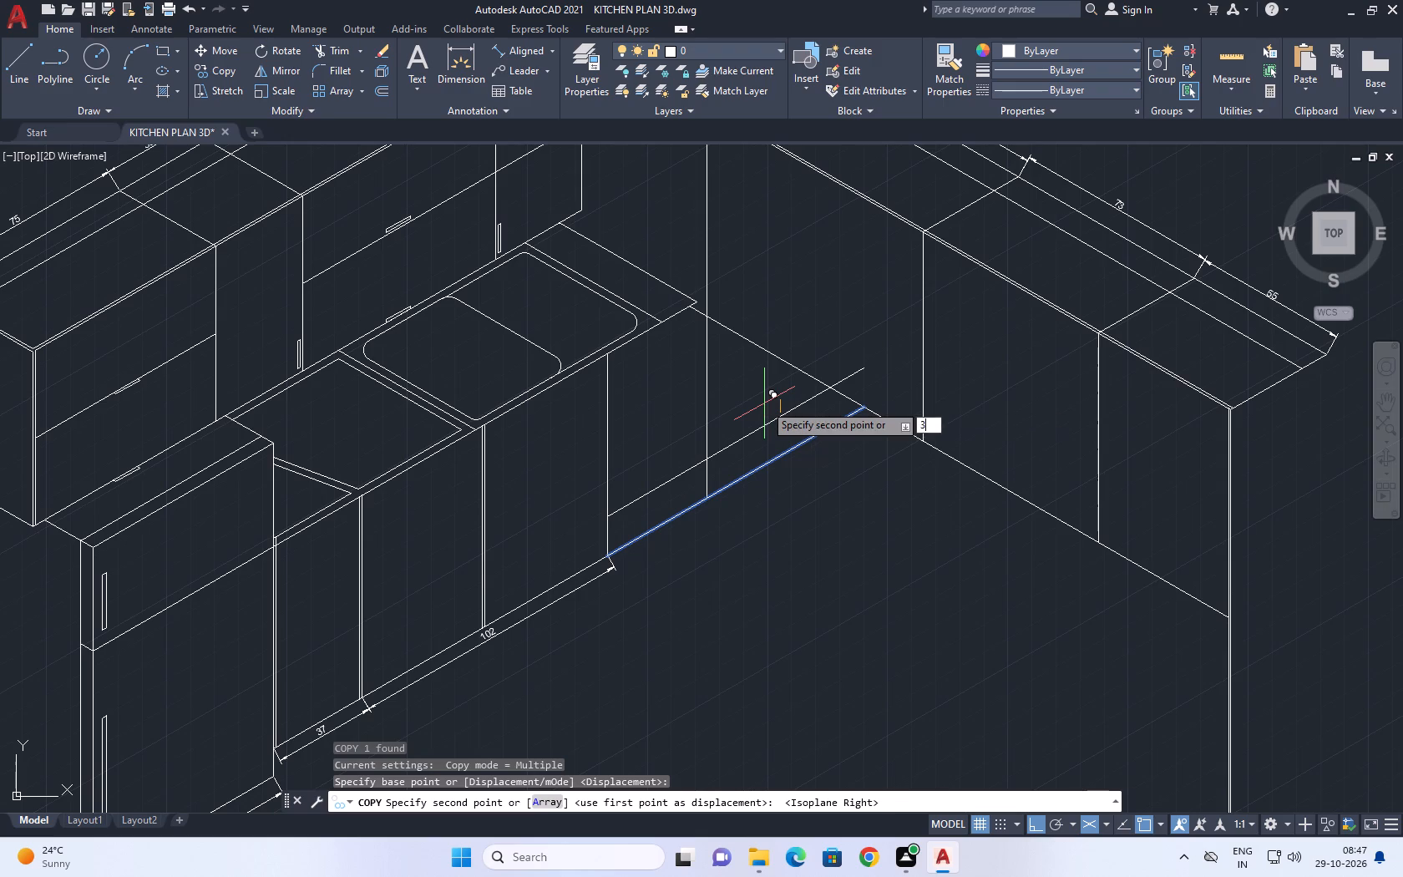
pyautogui.press('Return')
pyautogui.rightClick(787, 345)
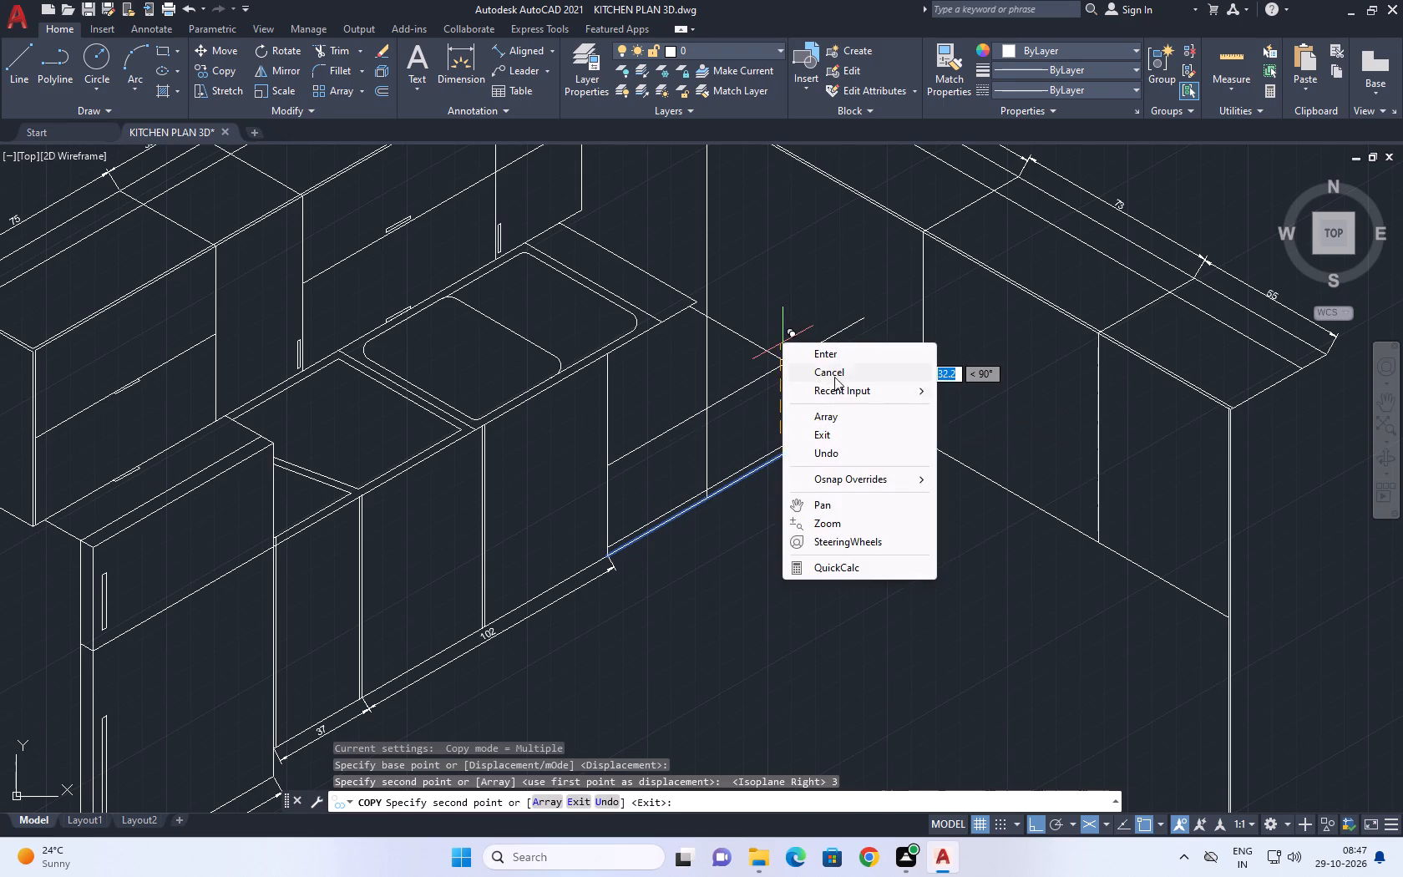
pyautogui.click(843, 369)
# Copy the base cabinets' bottom line, above the 37 and 102 dimensions, 3 units straight up.
pyautogui.moveTo(510, 594); pyautogui.dragTo(566, 481, button='middle')
pyautogui.scroll(1, 574, 492)
pyautogui.click(574, 492)
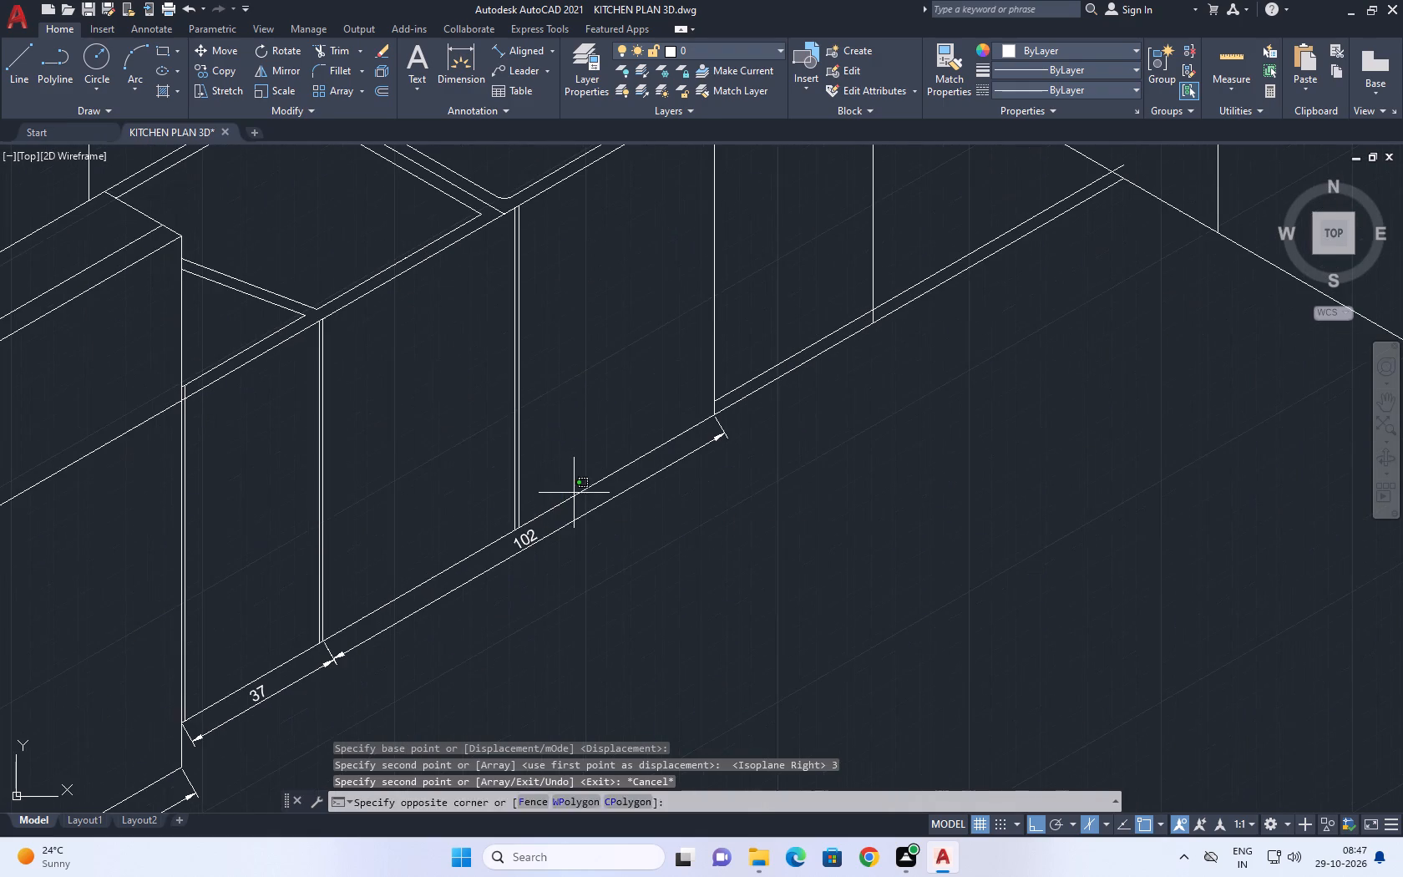
pyautogui.click(557, 510)
pyautogui.write('co')
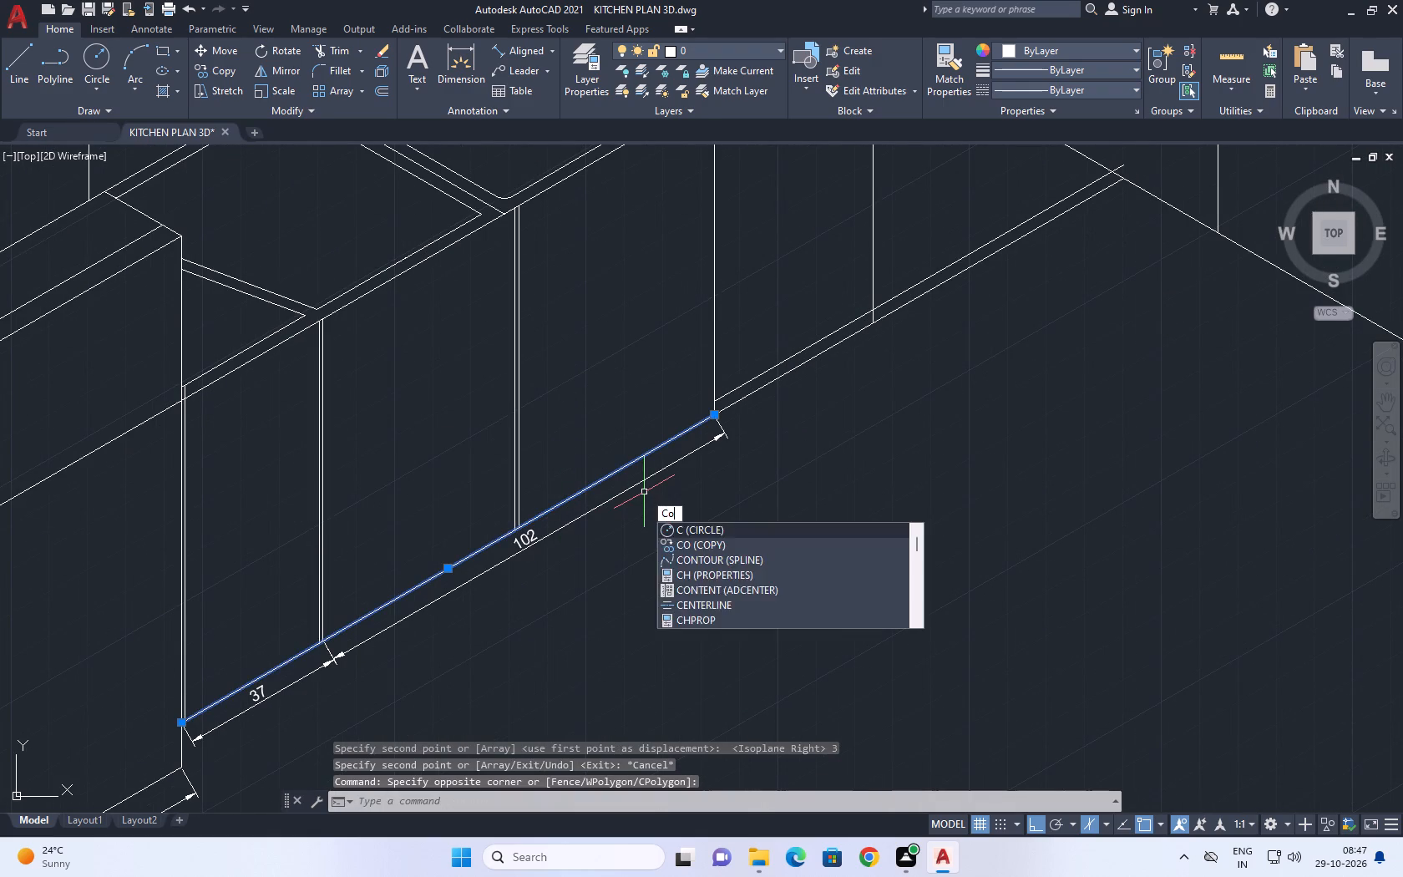
pyautogui.press('space')
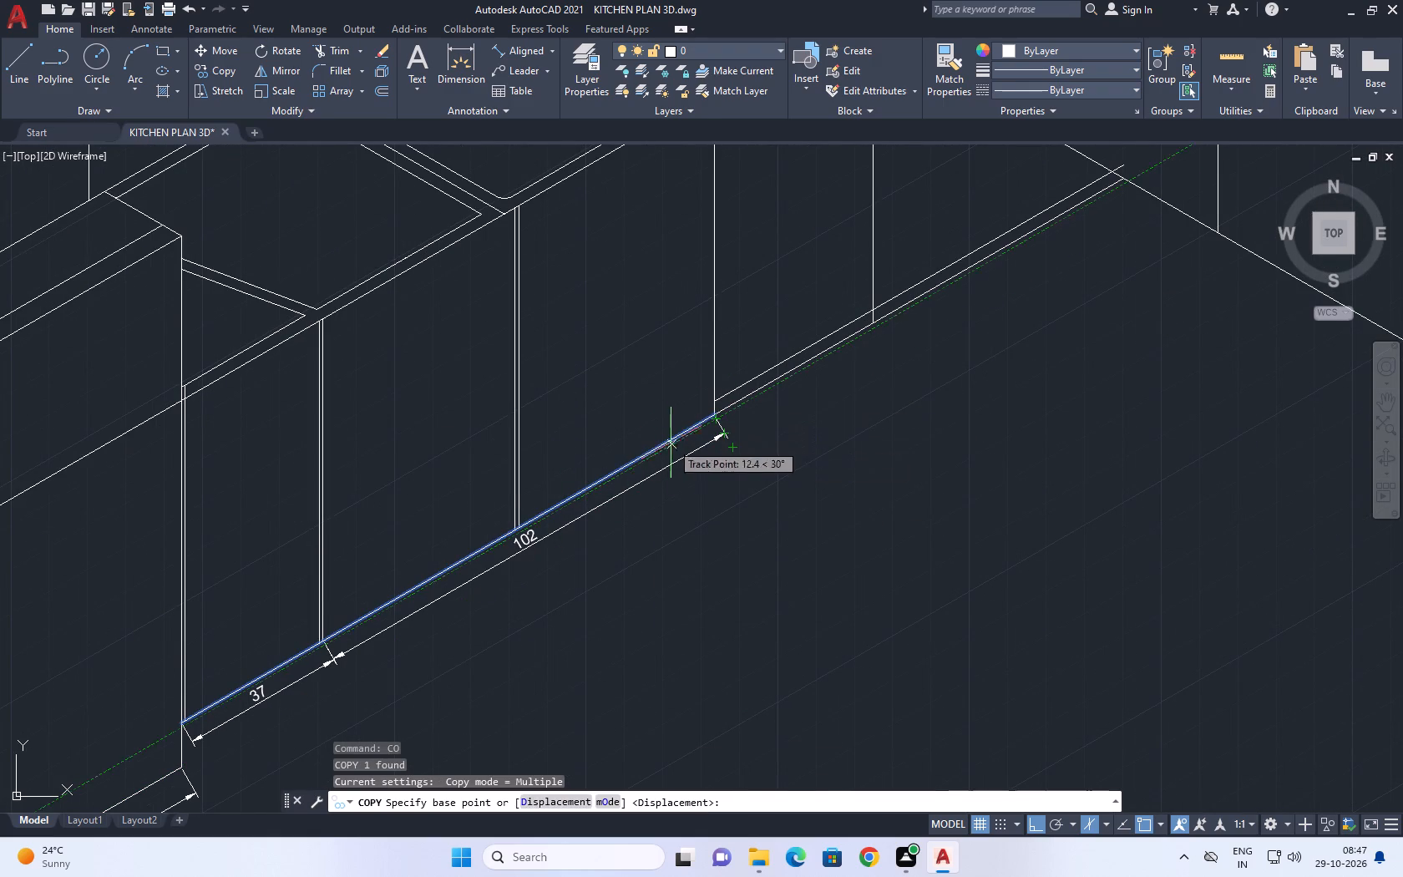
pyautogui.click(669, 440)
pyautogui.press('3')
pyautogui.press('Return')
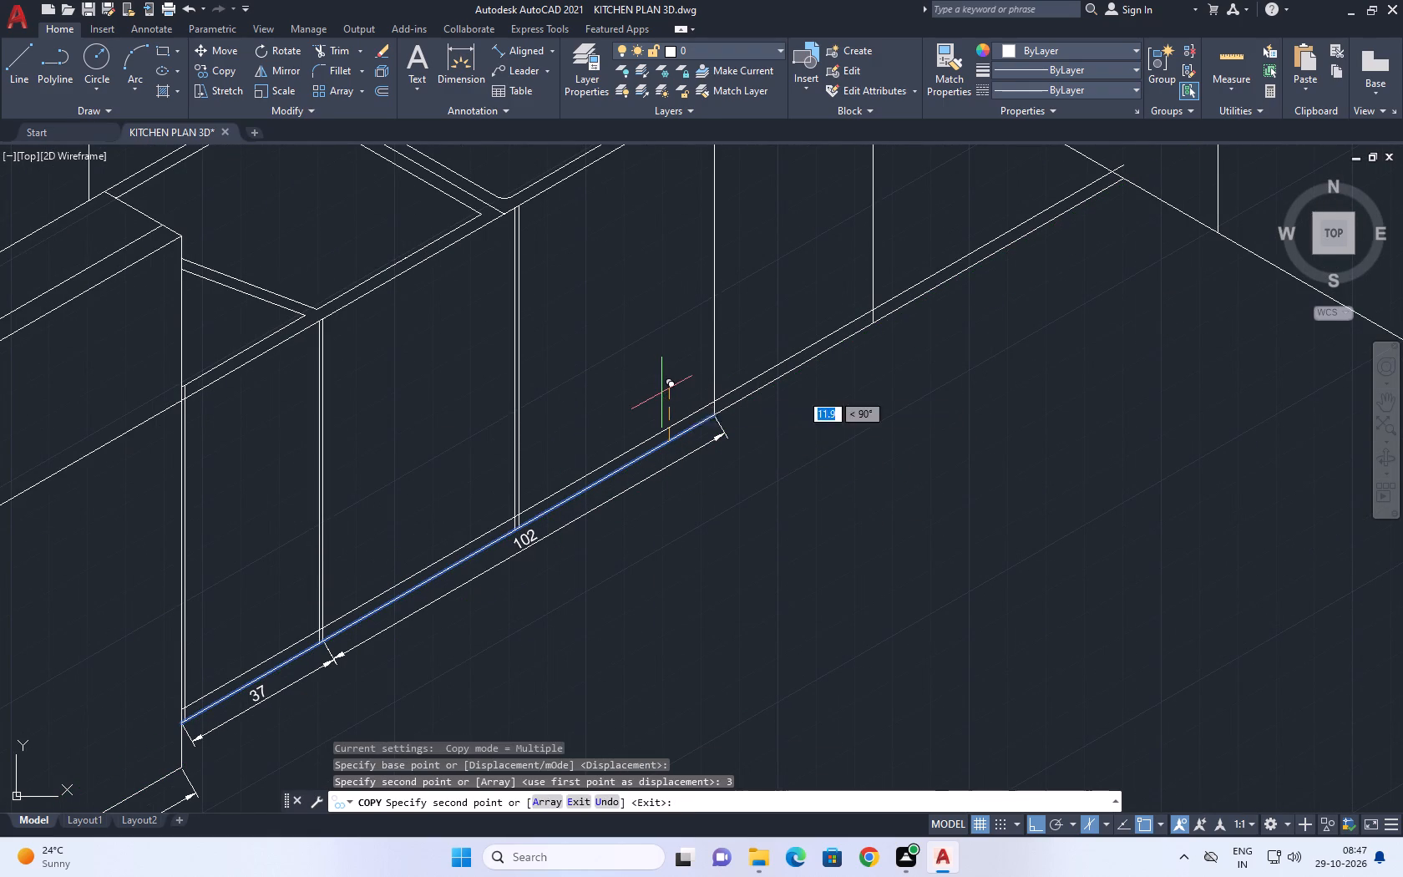
pyautogui.rightClick(760, 322)
pyautogui.click(817, 352)
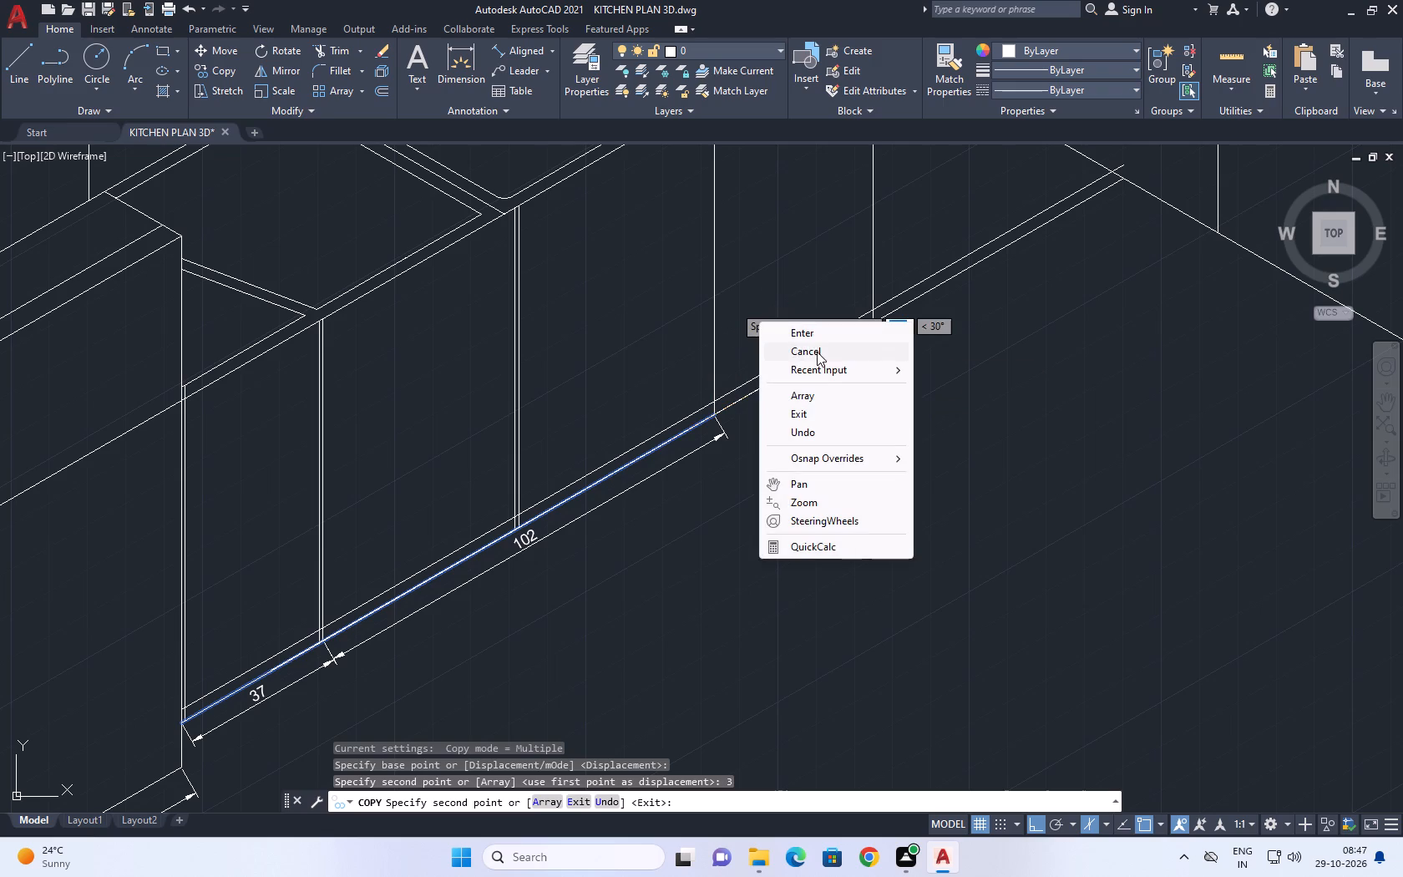
pyautogui.moveTo(675, 287); pyautogui.dragTo(678, 301, button='middle')
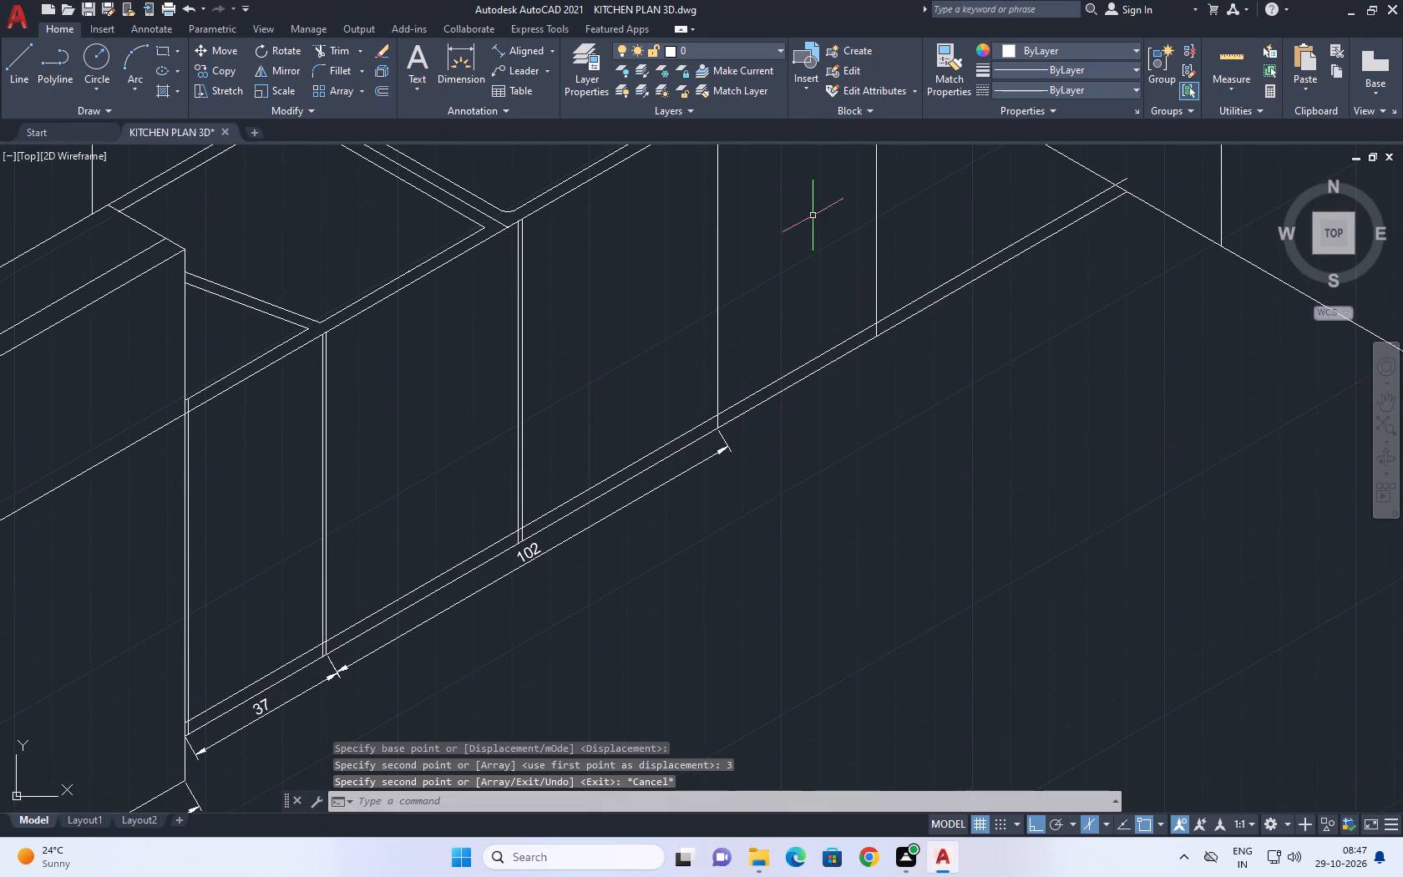
# Join the base cabinets' bottom line and its extension beneath the corner into one line.
pyautogui.moveTo(684, 433); pyautogui.dragTo(602, 324, button='middle')
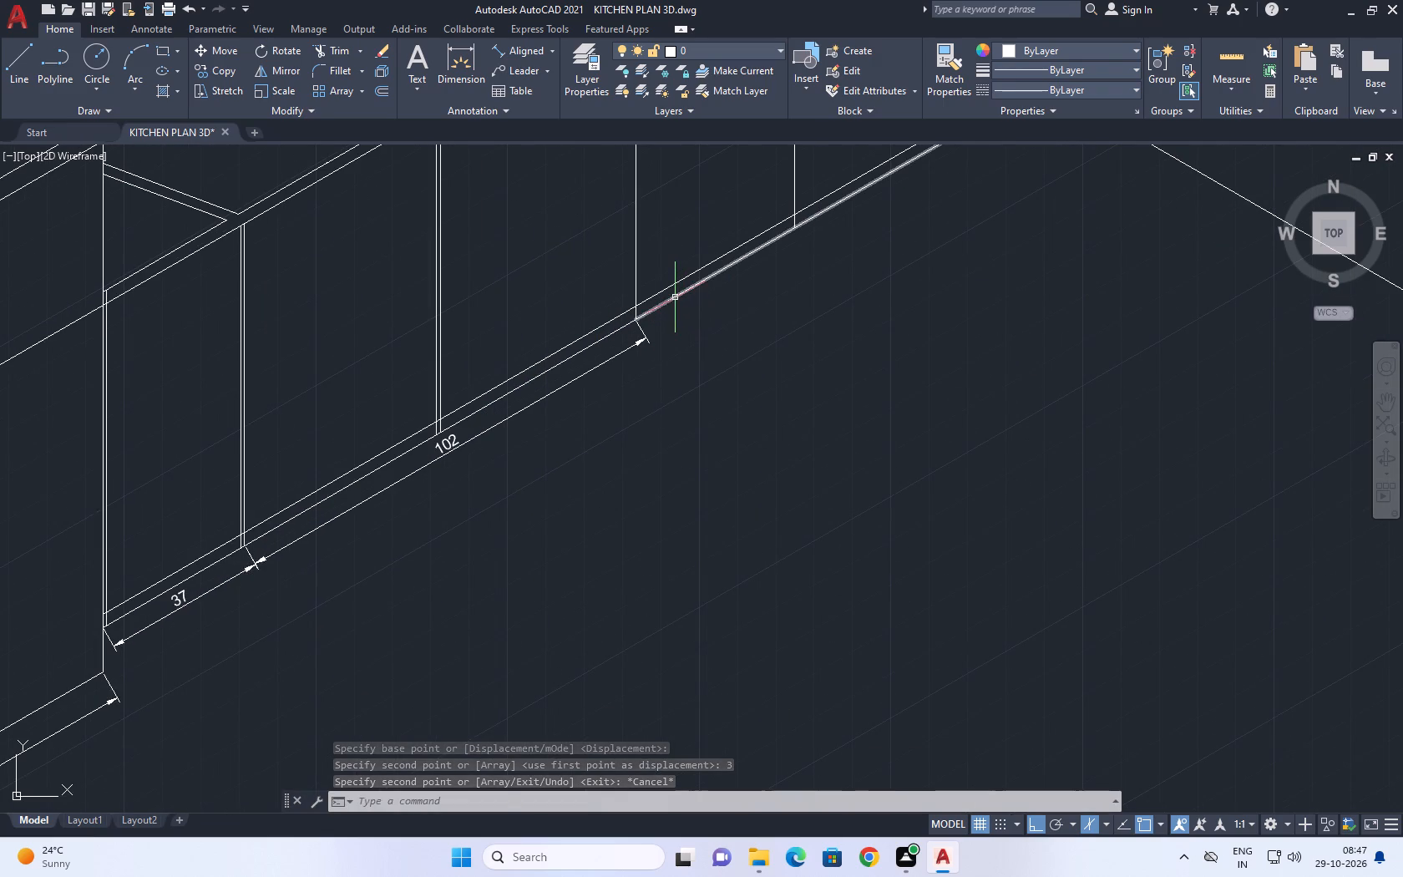
pyautogui.click(675, 297)
pyautogui.click(609, 331)
pyautogui.click(605, 337)
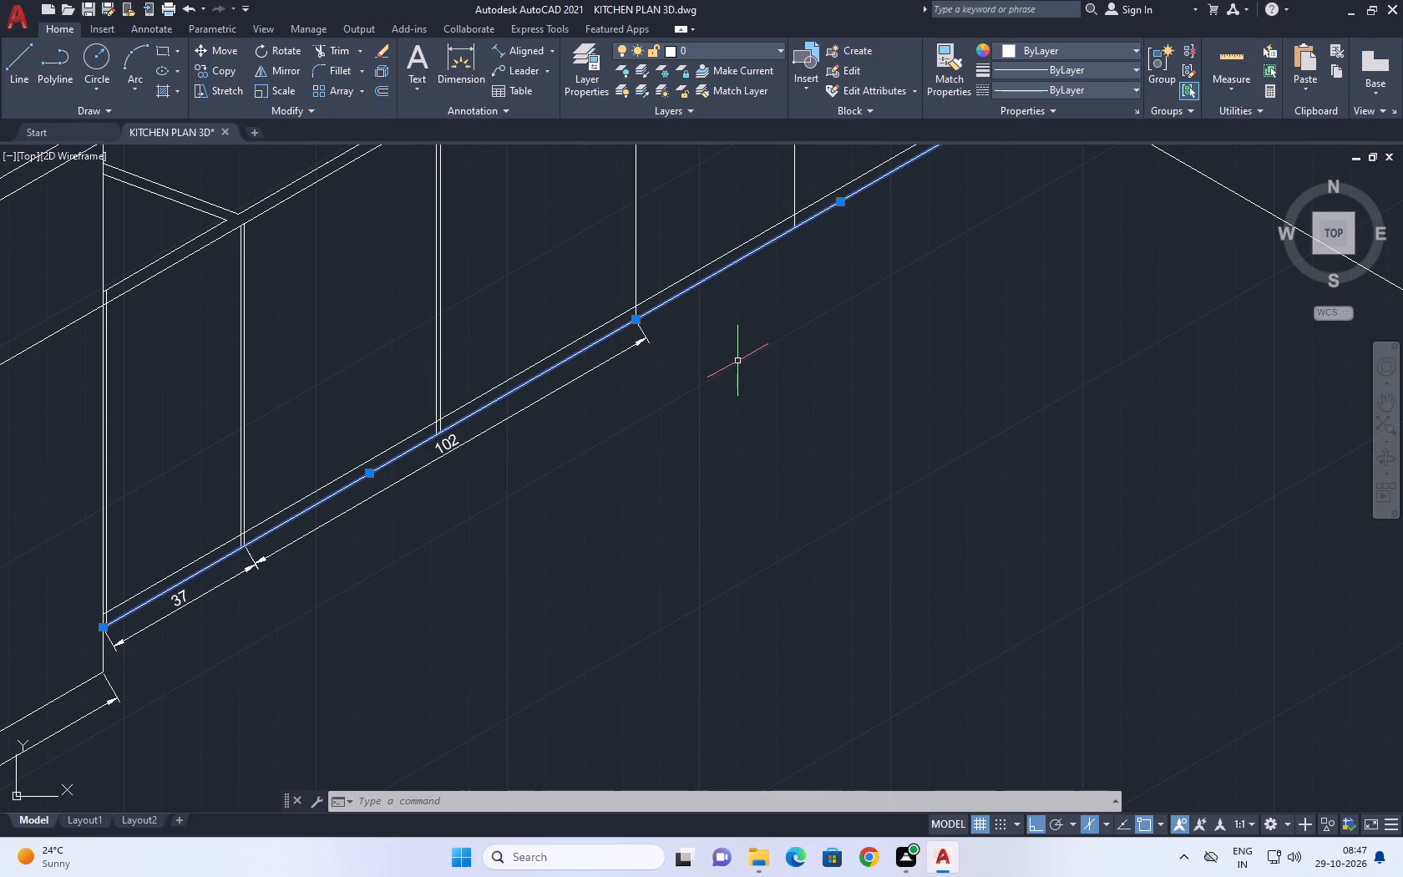
pyautogui.press('j')
pyautogui.press('Return')
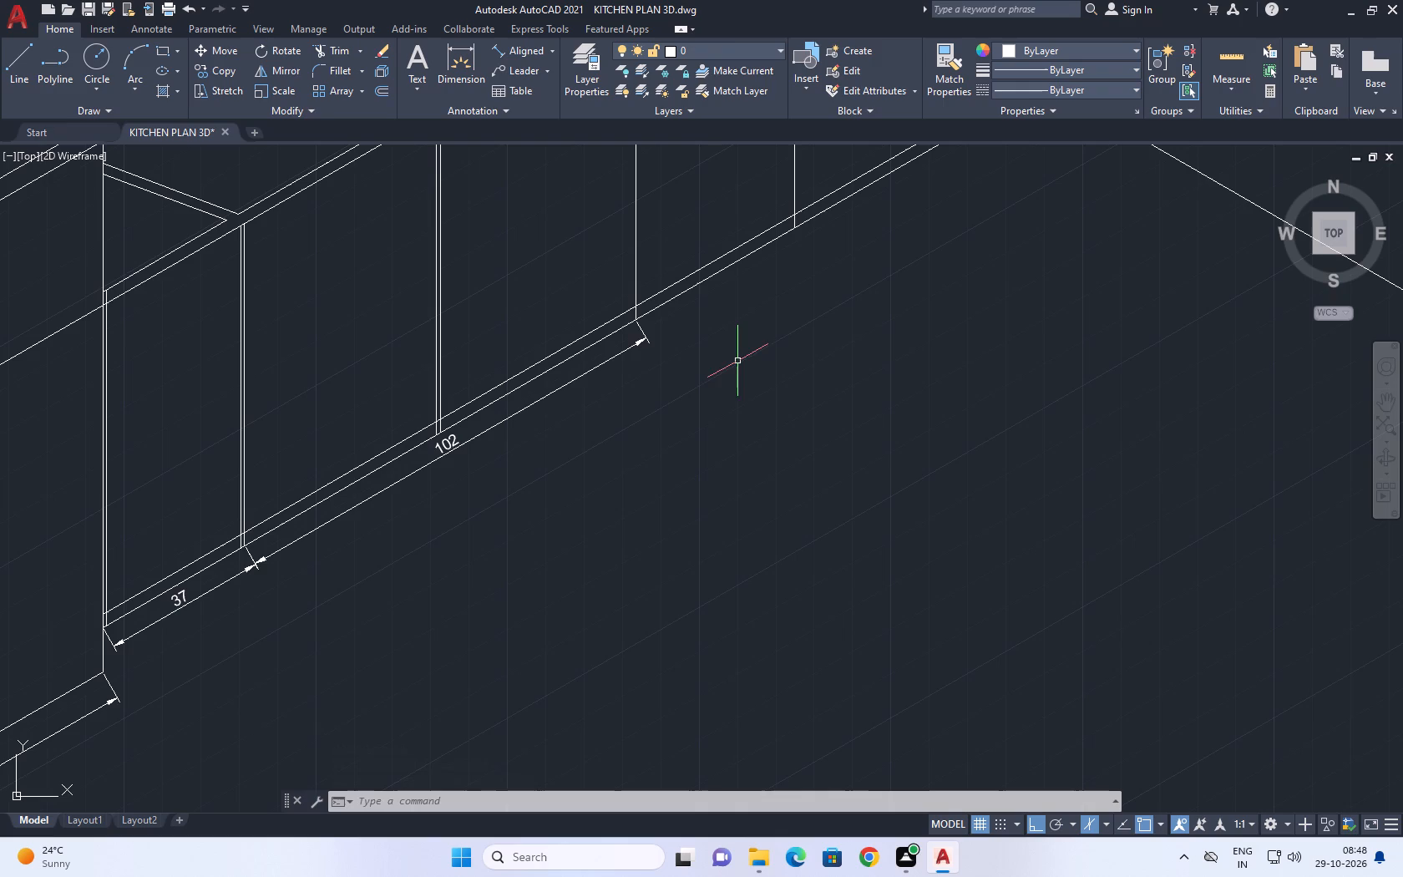
# Trim the two double cabinet divider lines below the raised base line, clearing the strip along the bottom.
pyautogui.click(349, 53)
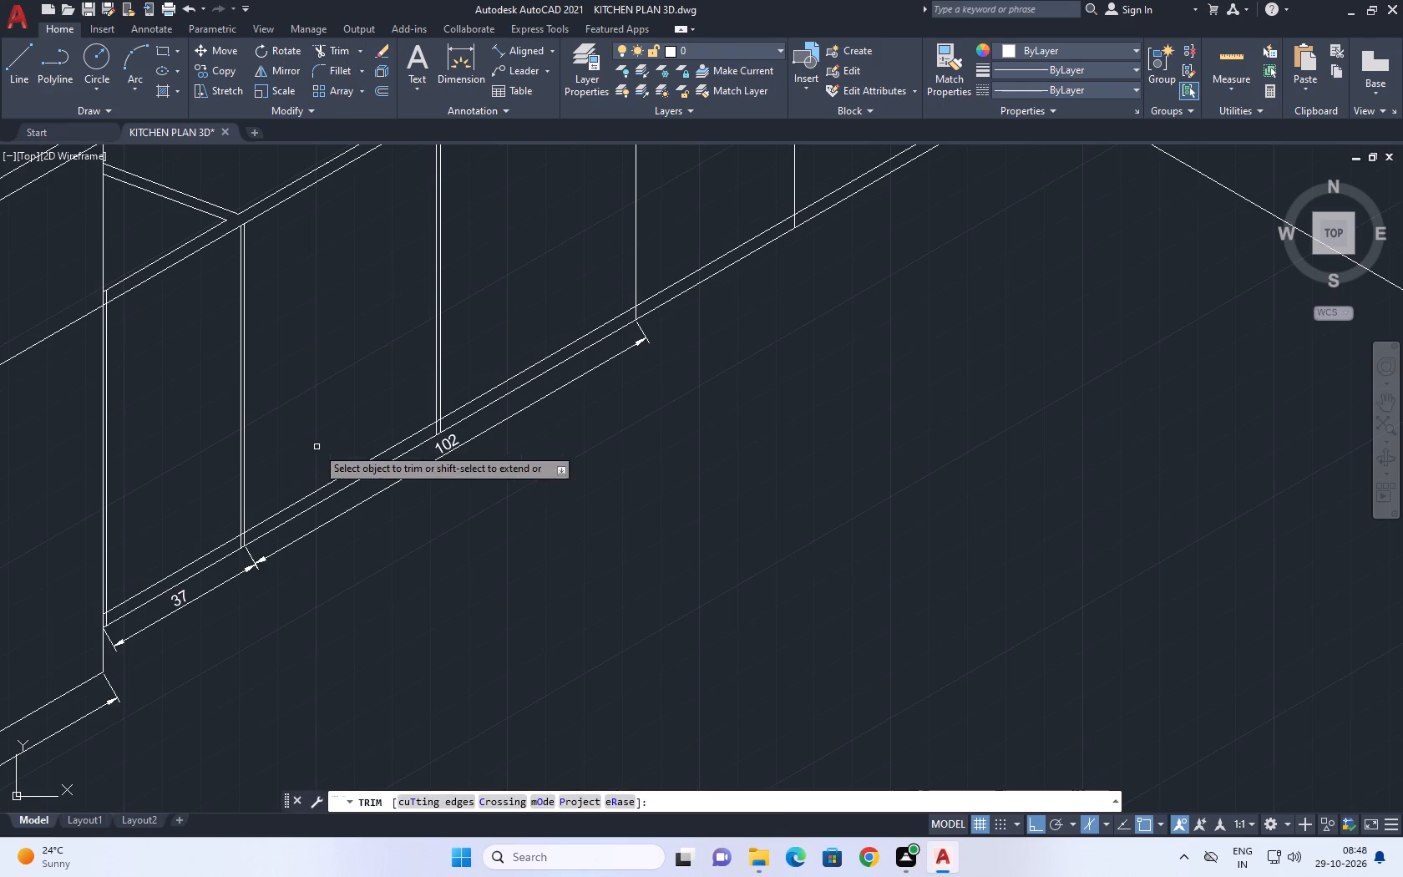
pyautogui.scroll(3, 232, 545)
pyautogui.moveTo(235, 545); pyautogui.dragTo(246, 543)
pyautogui.click(286, 520)
pyautogui.scroll(-3, 367, 483)
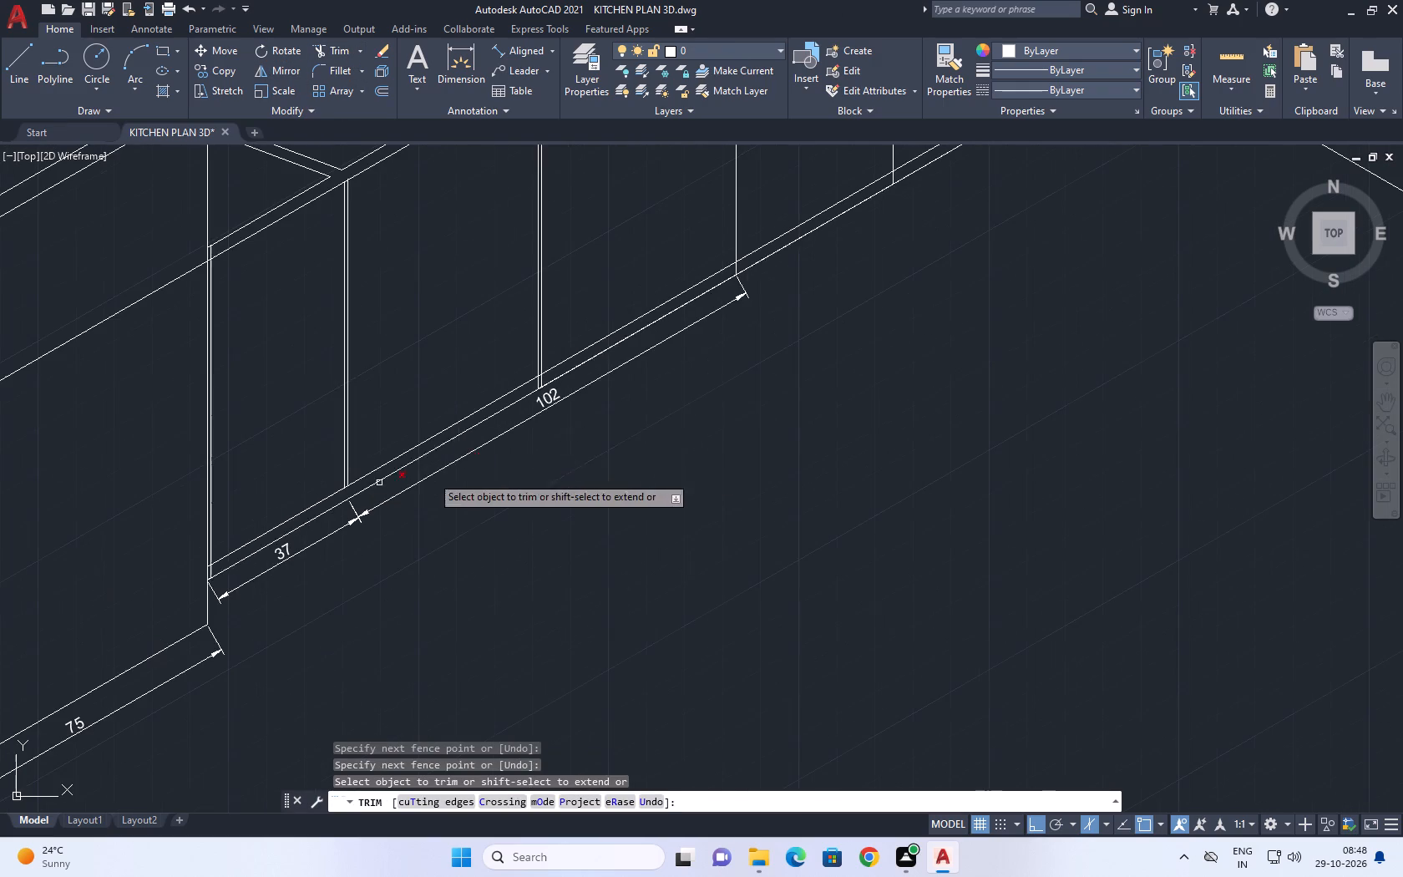
pyautogui.scroll(5, 548, 379)
pyautogui.click(522, 357)
pyautogui.click(357, 460)
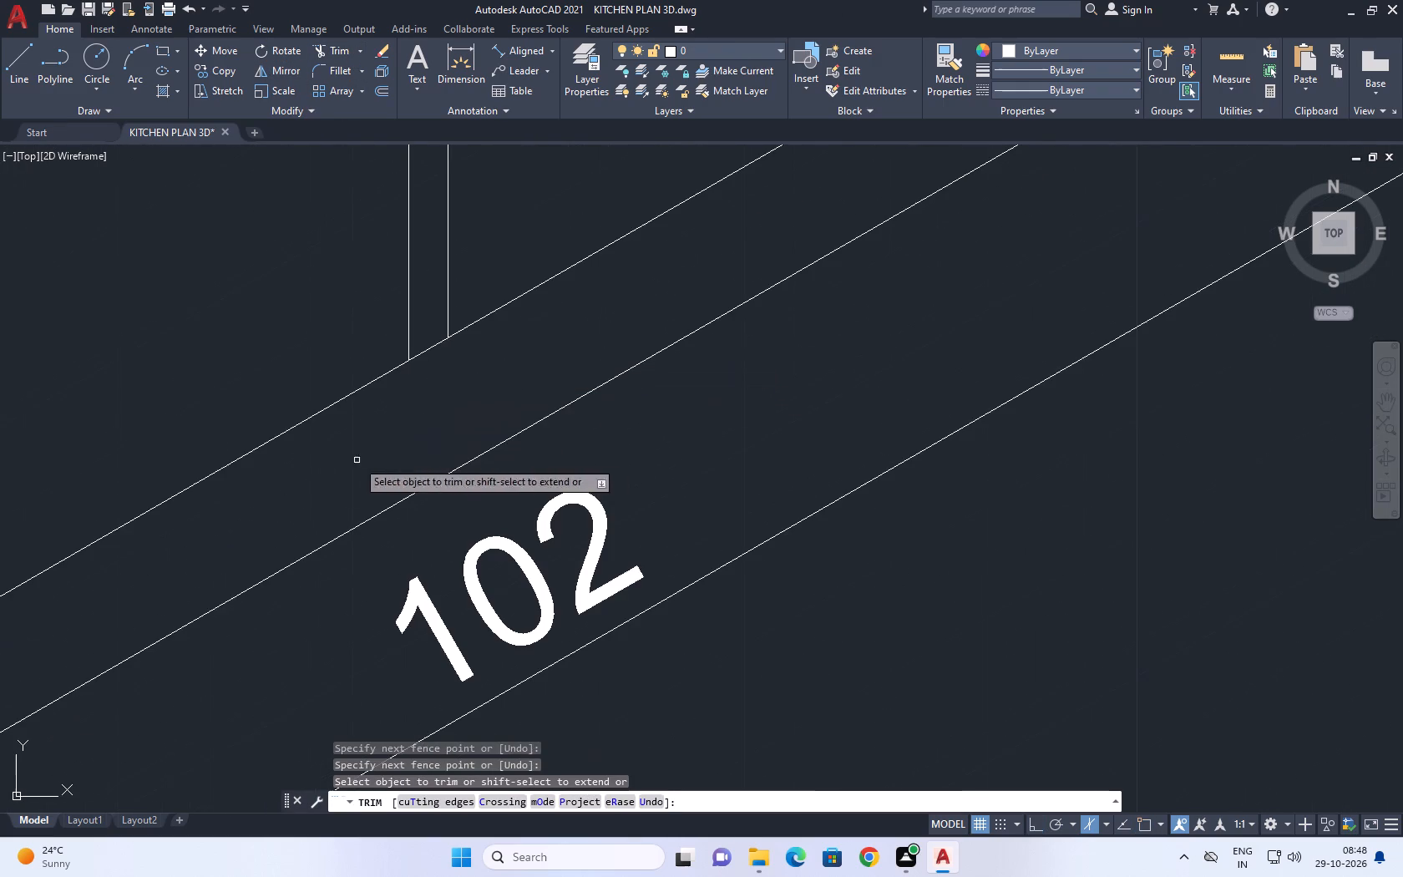
# Trim the single divider at the 102 dimension's end and the adjoining wall cabinets' first vertical line below the raised base line.
pyautogui.scroll(-5, 518, 407)
pyautogui.scroll(3, 704, 297)
pyautogui.click(704, 297)
pyautogui.click(675, 308)
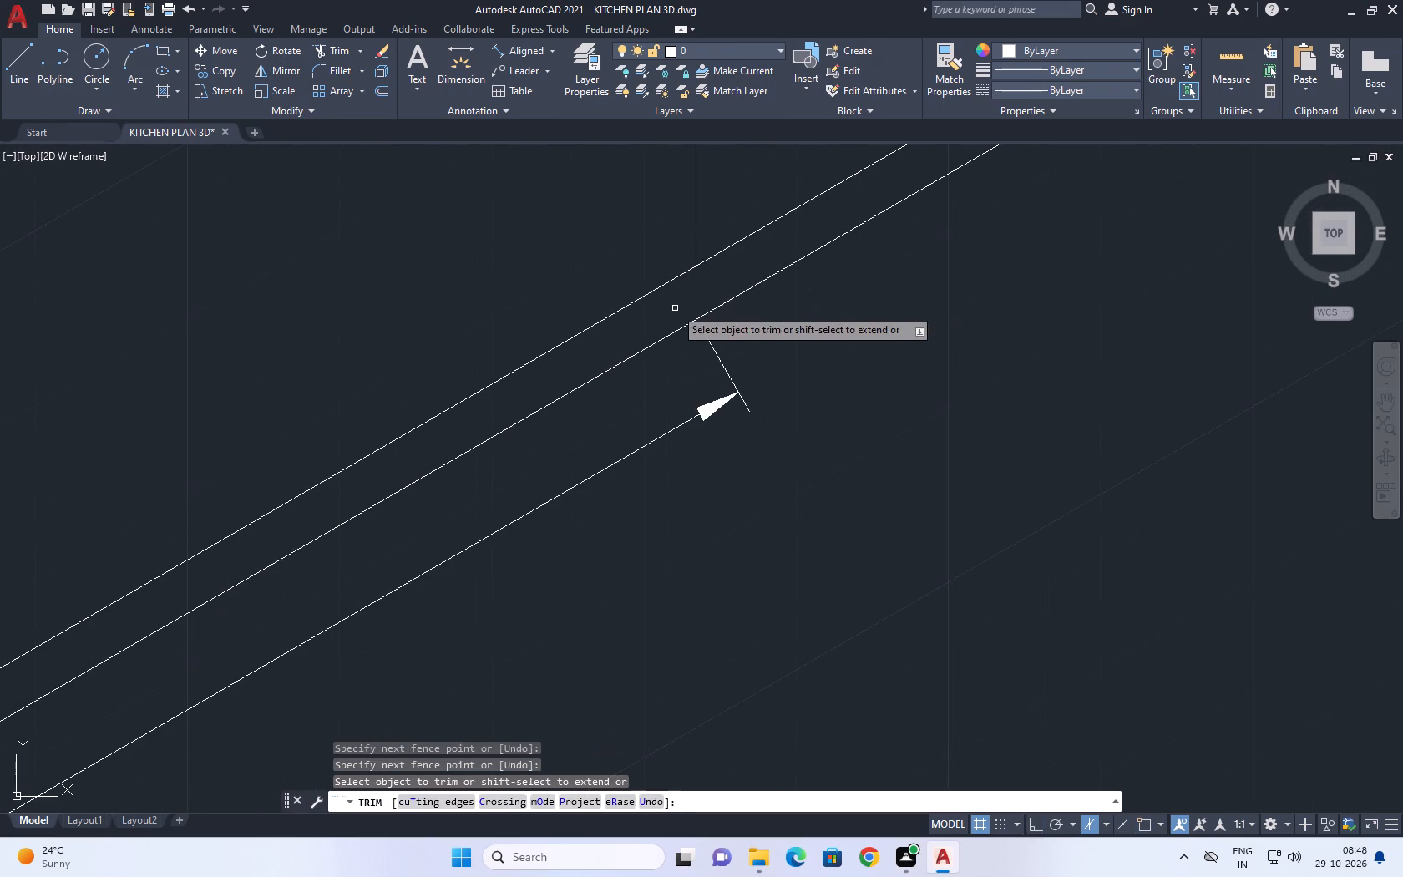
pyautogui.scroll(-3, 729, 322)
pyautogui.moveTo(830, 318); pyautogui.dragTo(746, 463, button='middle')
pyautogui.scroll(2, 776, 373)
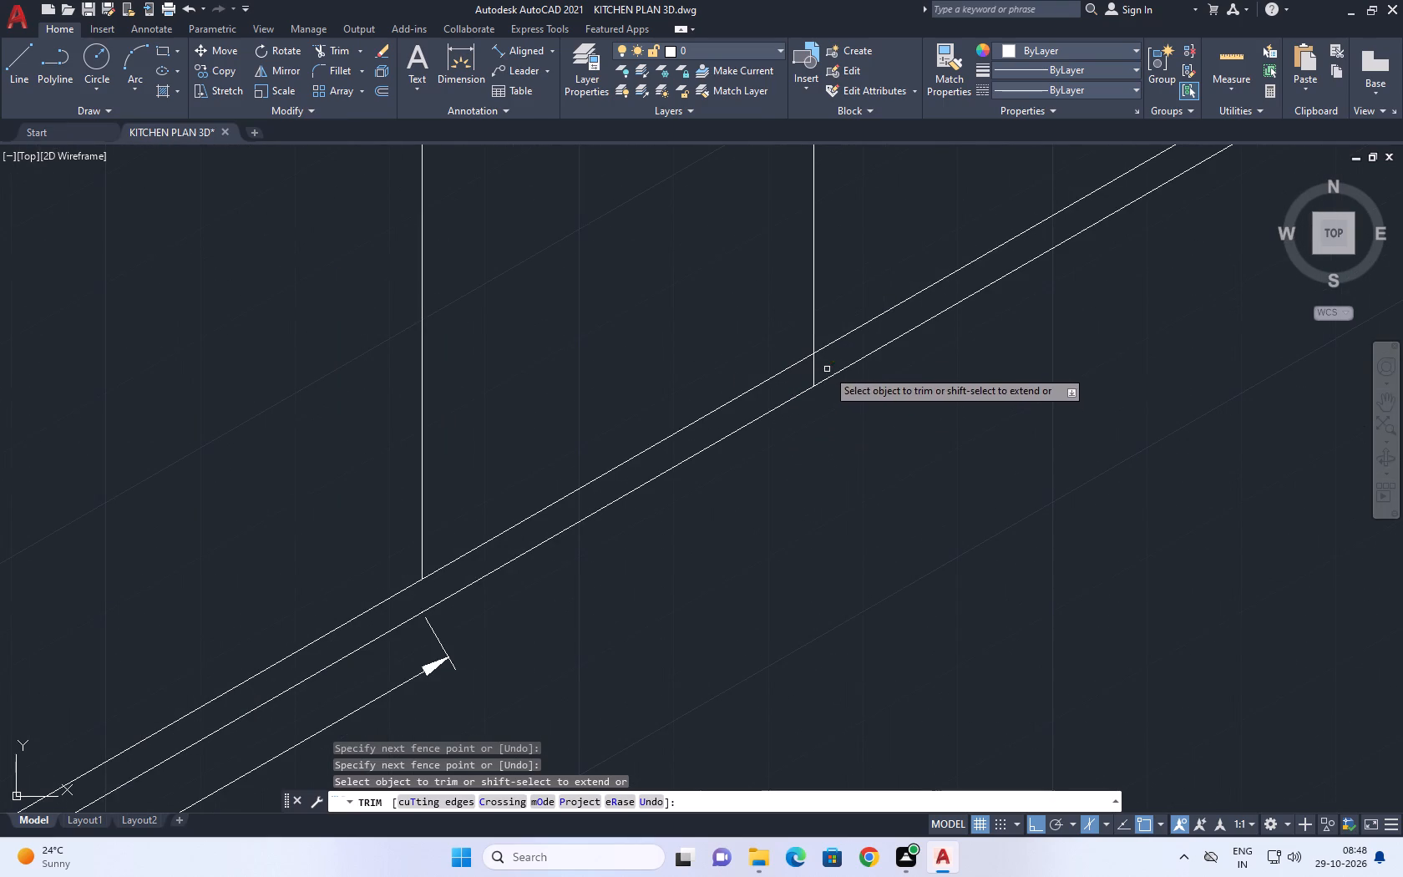
pyautogui.click(818, 364)
pyautogui.click(802, 374)
# Trim the raised base line's end where it passes the adjoining wall cabinets' lower edge.
pyautogui.scroll(-3, 828, 377)
pyautogui.scroll(3, 979, 289)
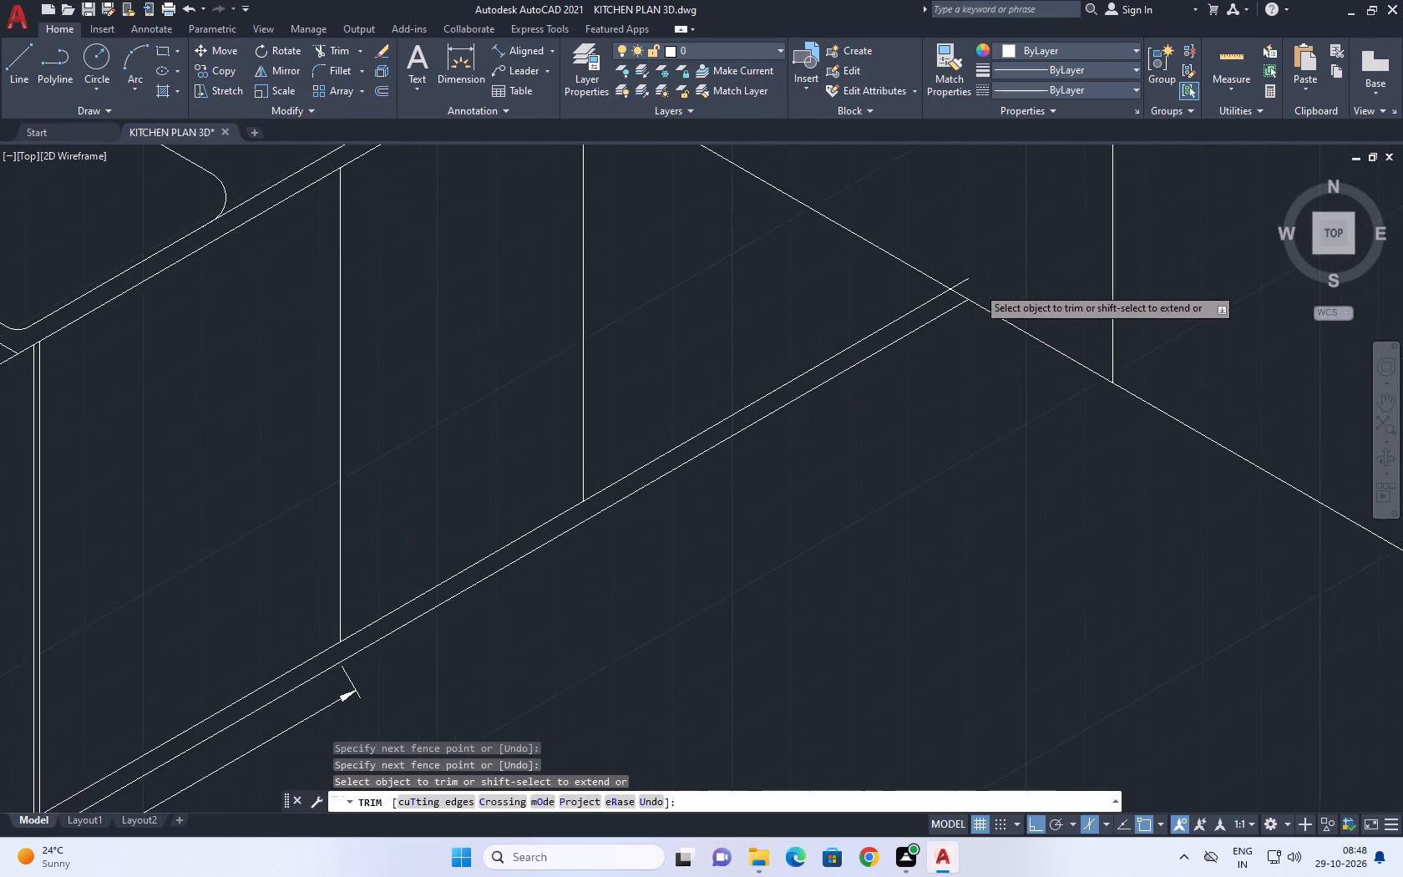
pyautogui.scroll(1, 975, 286)
pyautogui.moveTo(970, 290); pyautogui.dragTo(958, 285)
pyautogui.click(896, 251)
pyautogui.rightClick(938, 255)
pyautogui.click(970, 279)
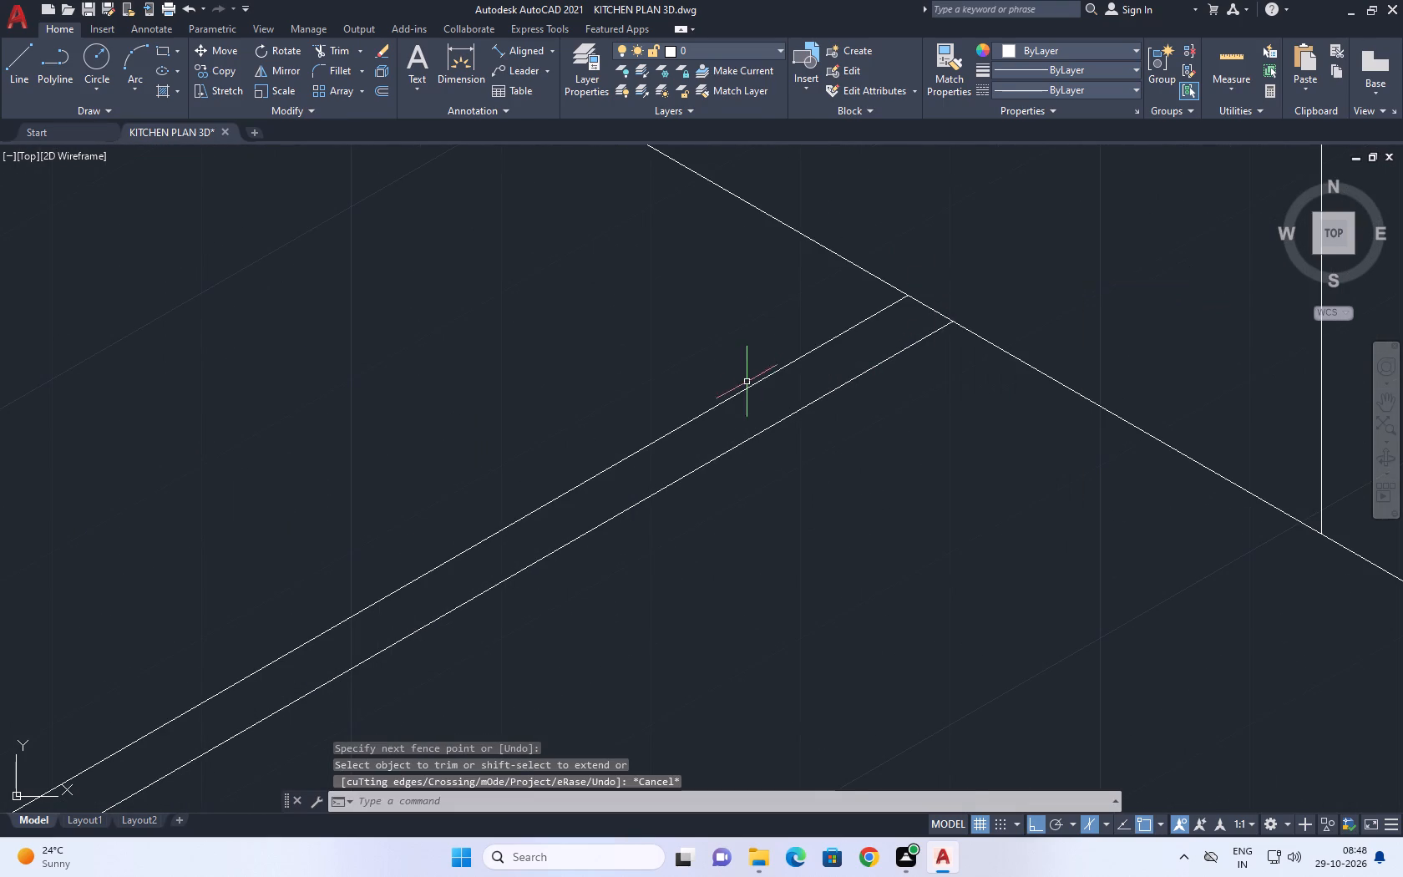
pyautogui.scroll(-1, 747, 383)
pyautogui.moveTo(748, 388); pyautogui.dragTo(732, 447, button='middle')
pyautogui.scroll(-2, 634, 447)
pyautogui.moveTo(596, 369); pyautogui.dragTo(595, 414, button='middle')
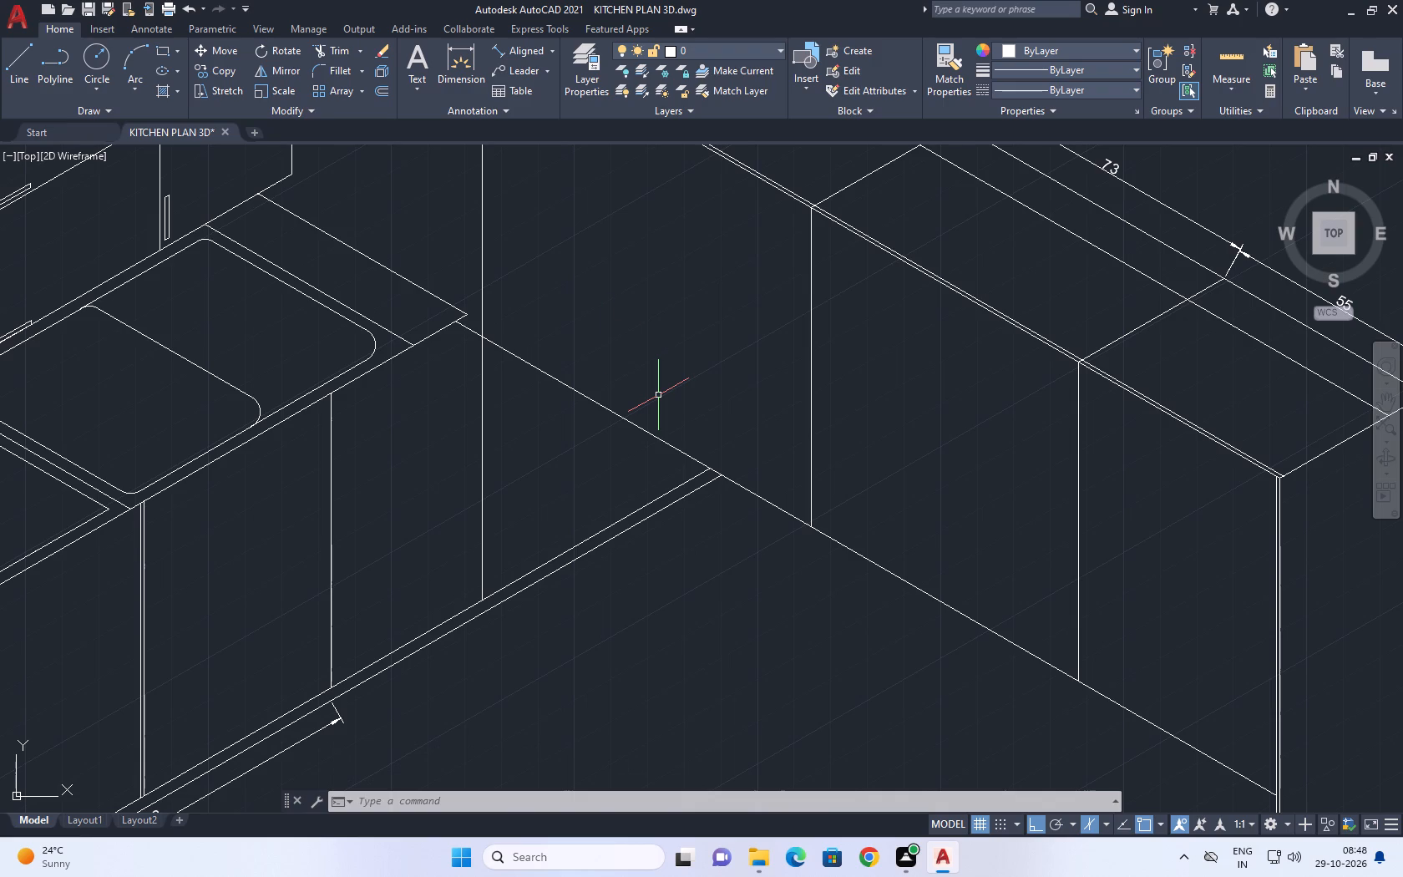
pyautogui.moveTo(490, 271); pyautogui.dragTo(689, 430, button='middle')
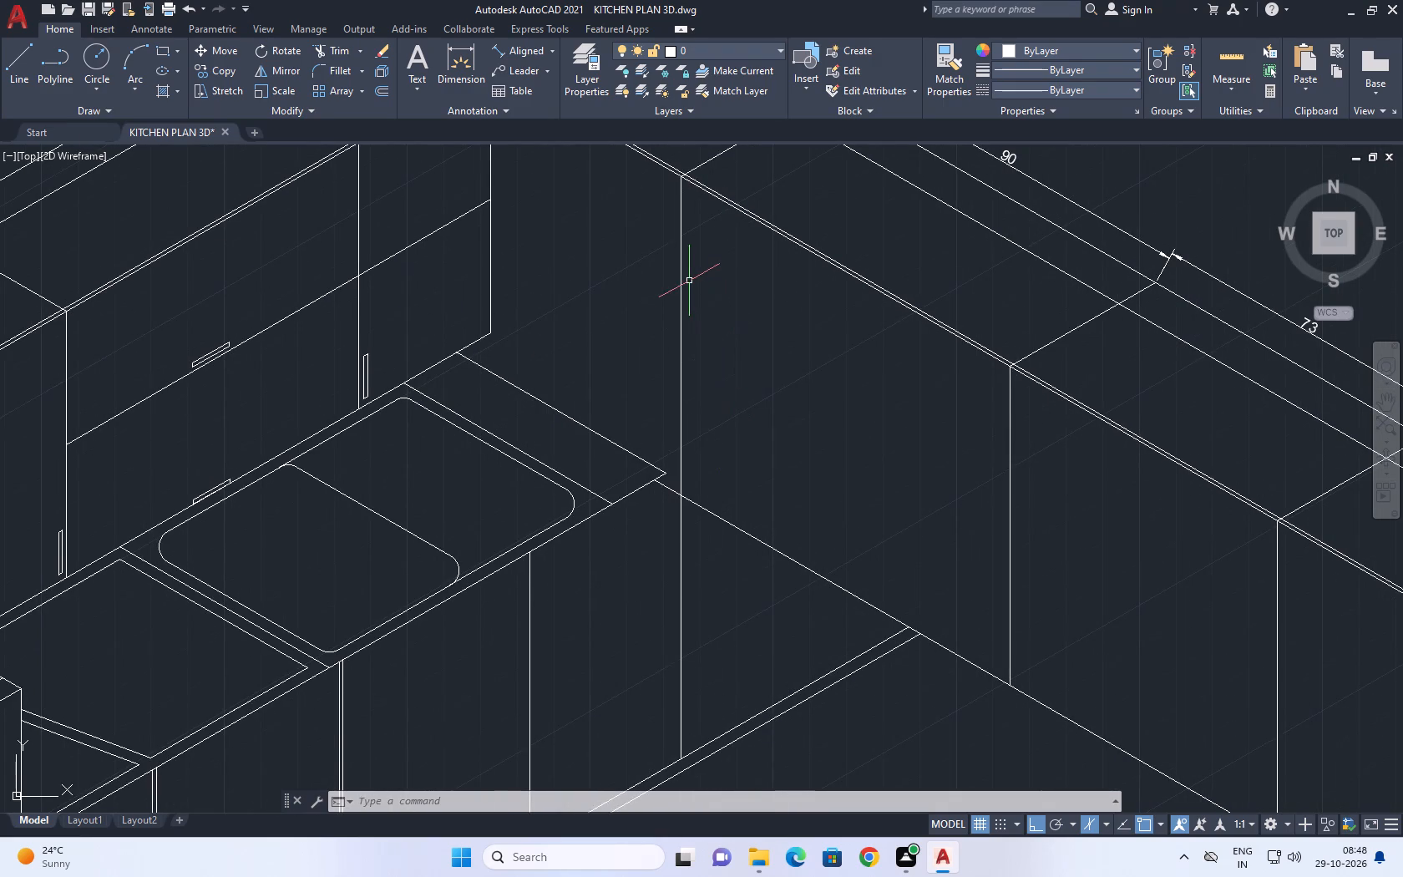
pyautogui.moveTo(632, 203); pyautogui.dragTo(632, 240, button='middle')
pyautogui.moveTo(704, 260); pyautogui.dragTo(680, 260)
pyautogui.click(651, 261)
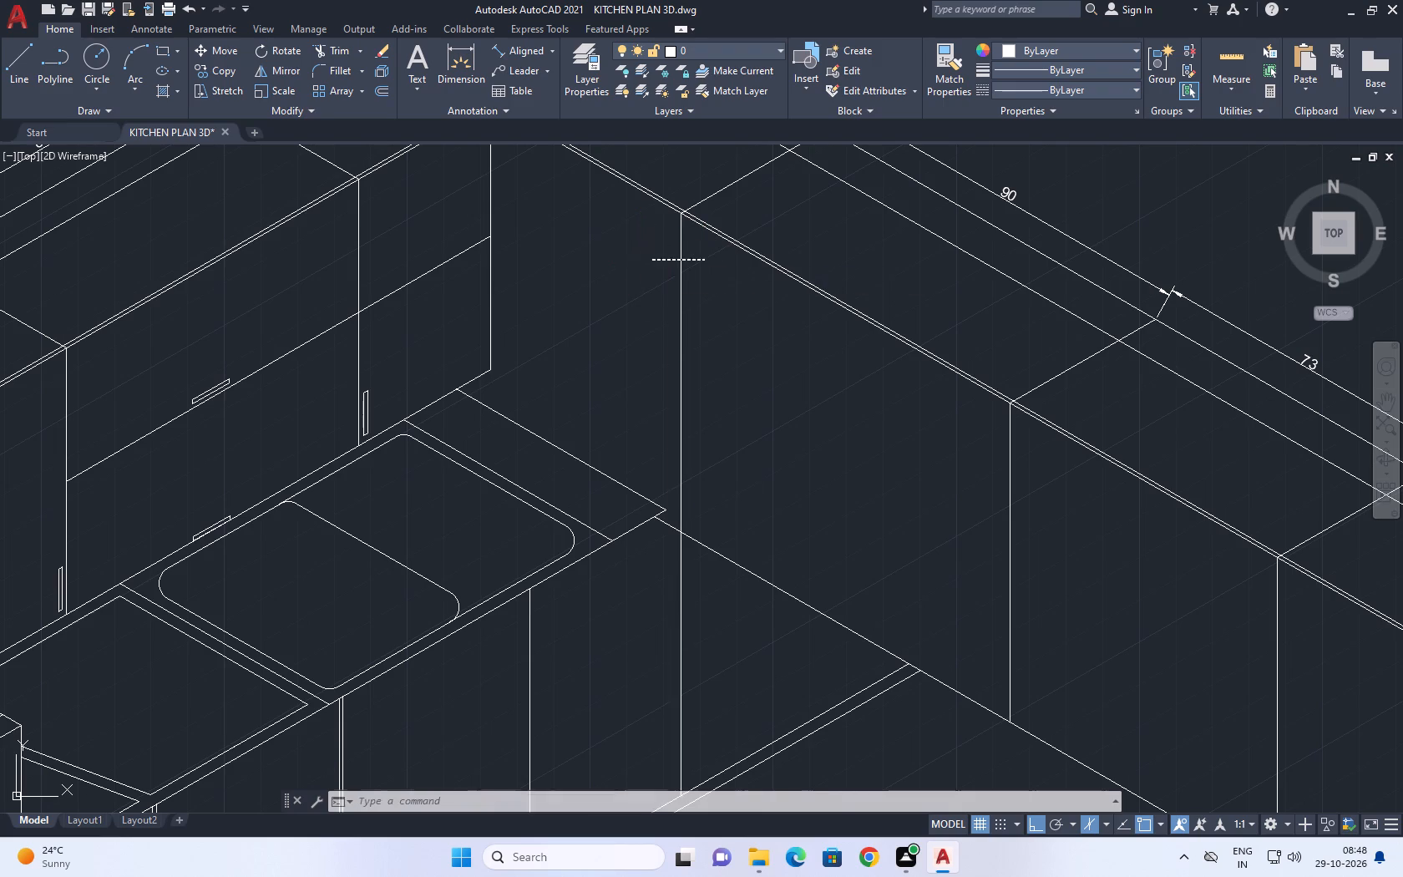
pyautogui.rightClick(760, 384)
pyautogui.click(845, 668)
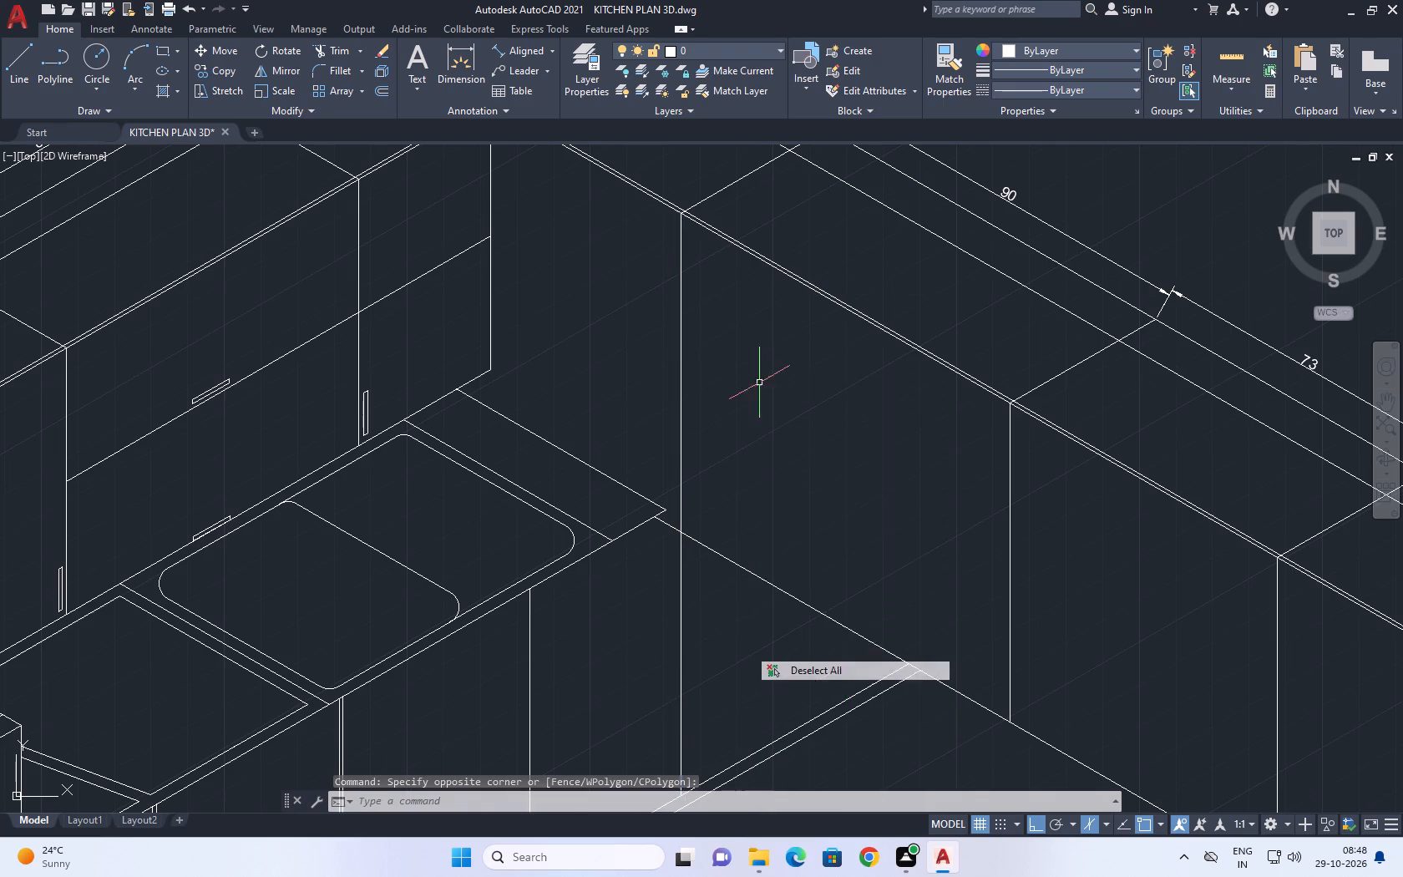
# Copy the single divider at the 102 dimension's end 0.5 to each side along the base cabinet front.
pyautogui.moveTo(662, 266); pyautogui.dragTo(670, 307, button='middle')
pyautogui.moveTo(675, 281); pyautogui.dragTo(683, 305, button='middle')
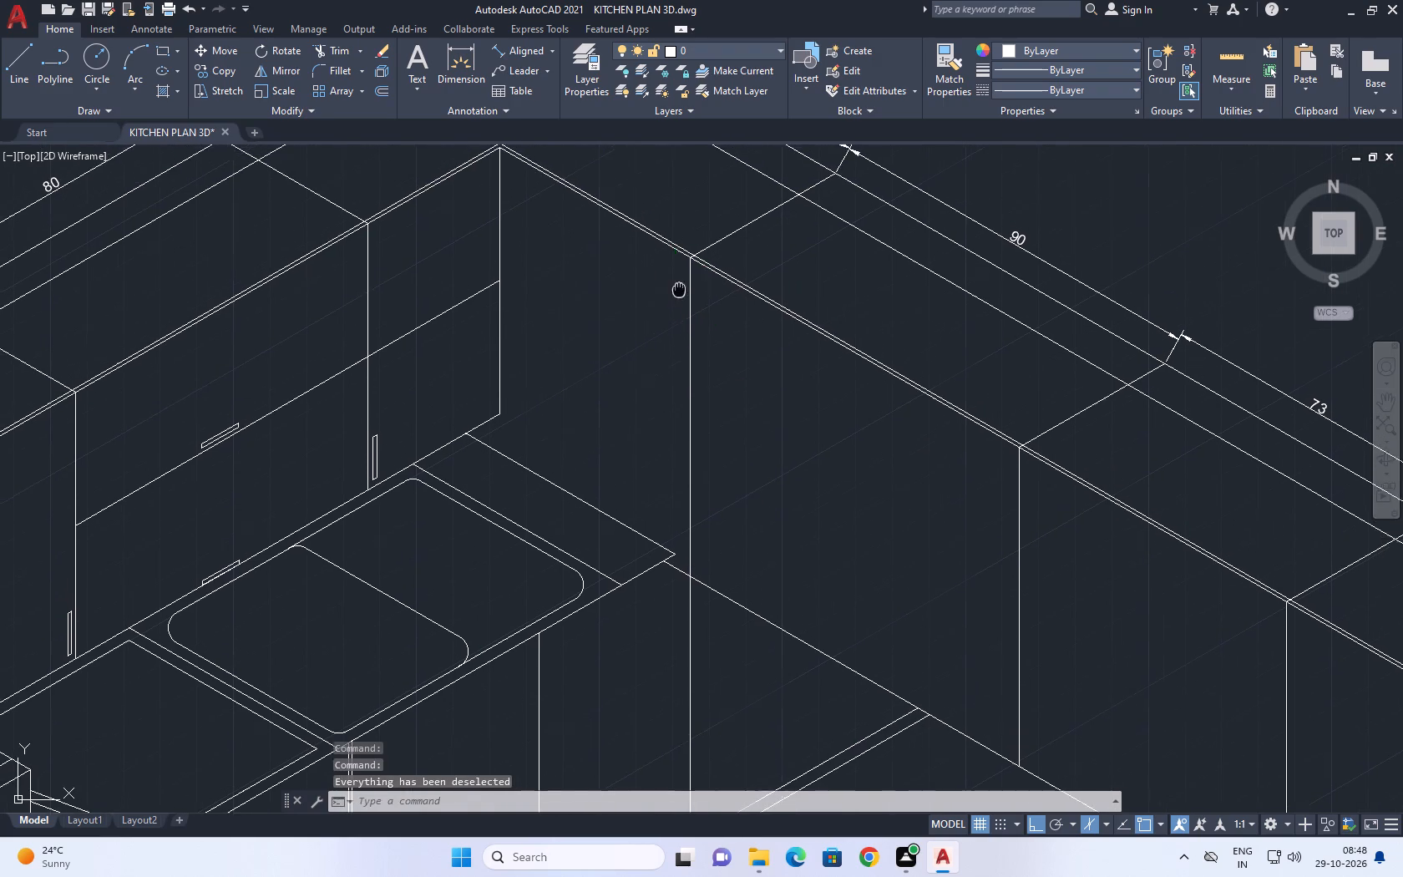
pyautogui.moveTo(683, 305); pyautogui.dragTo(730, 398, button='middle')
pyautogui.middleClick(732, 401)
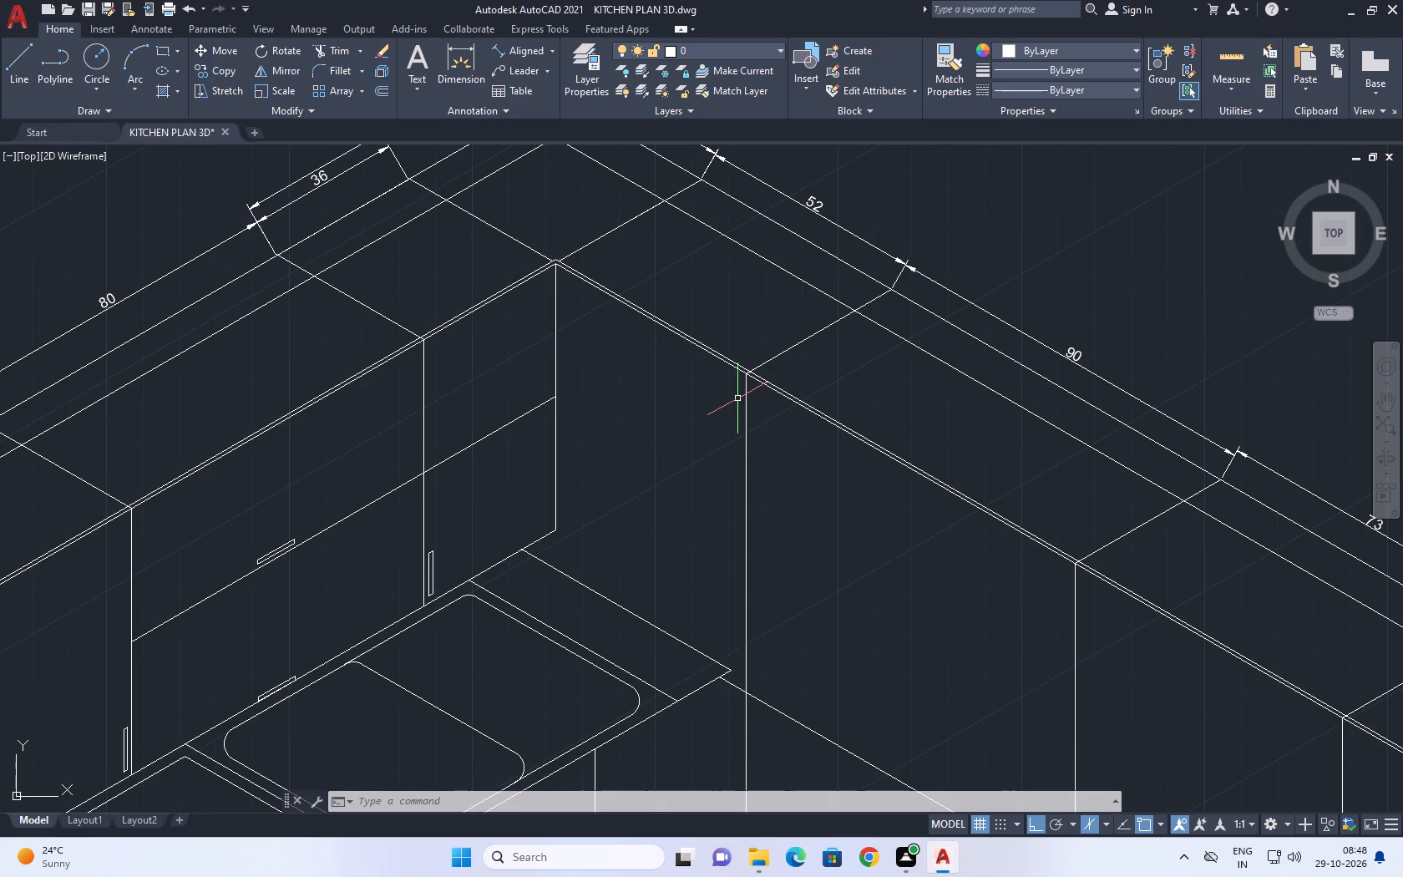
pyautogui.scroll(-2, 751, 397)
pyautogui.moveTo(752, 491); pyautogui.dragTo(710, 347, button='middle')
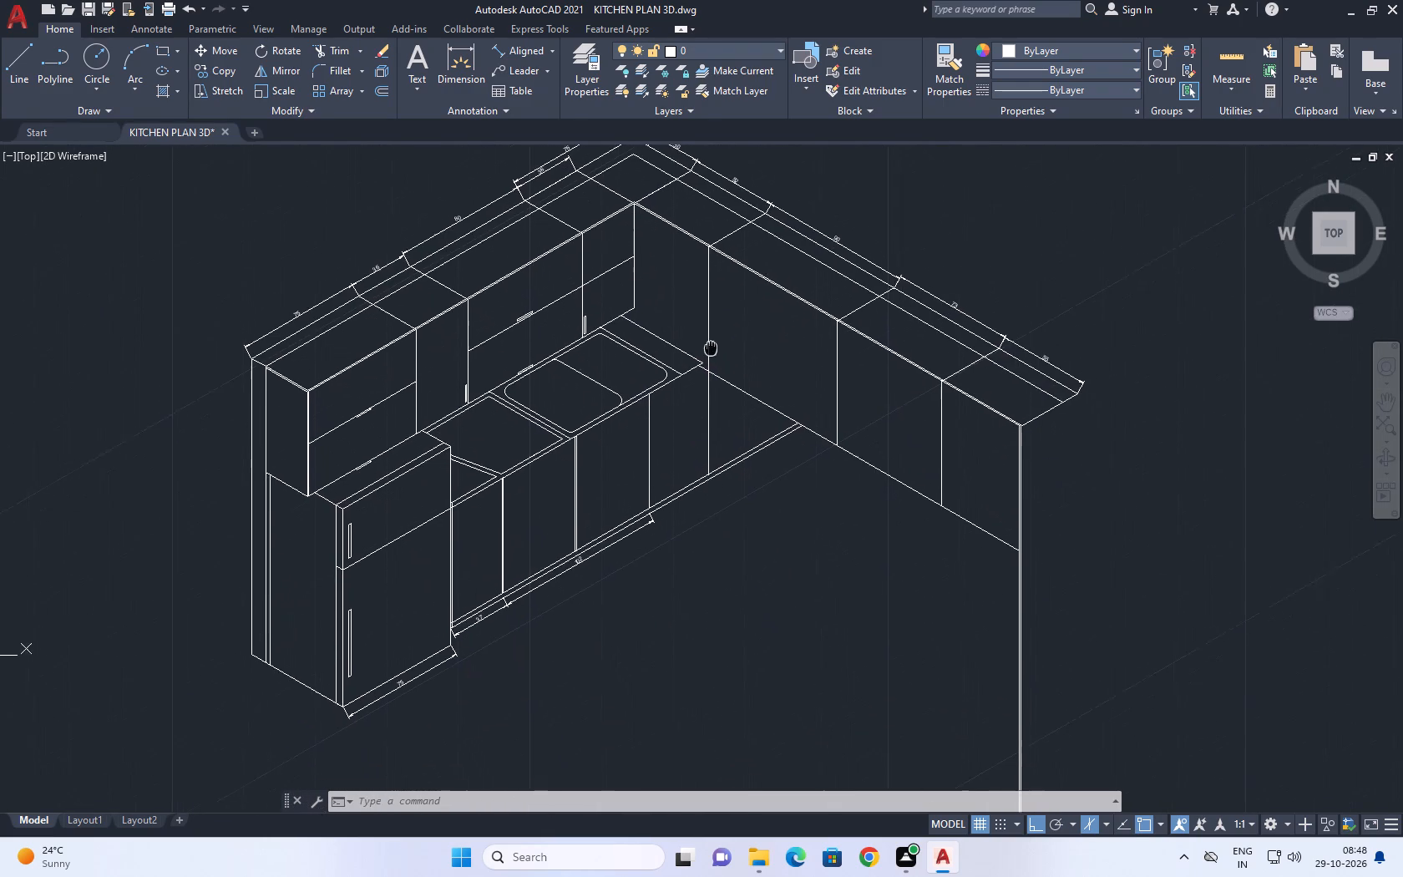
pyautogui.moveTo(710, 347); pyautogui.dragTo(704, 340, button='middle')
pyautogui.scroll(2, 635, 441)
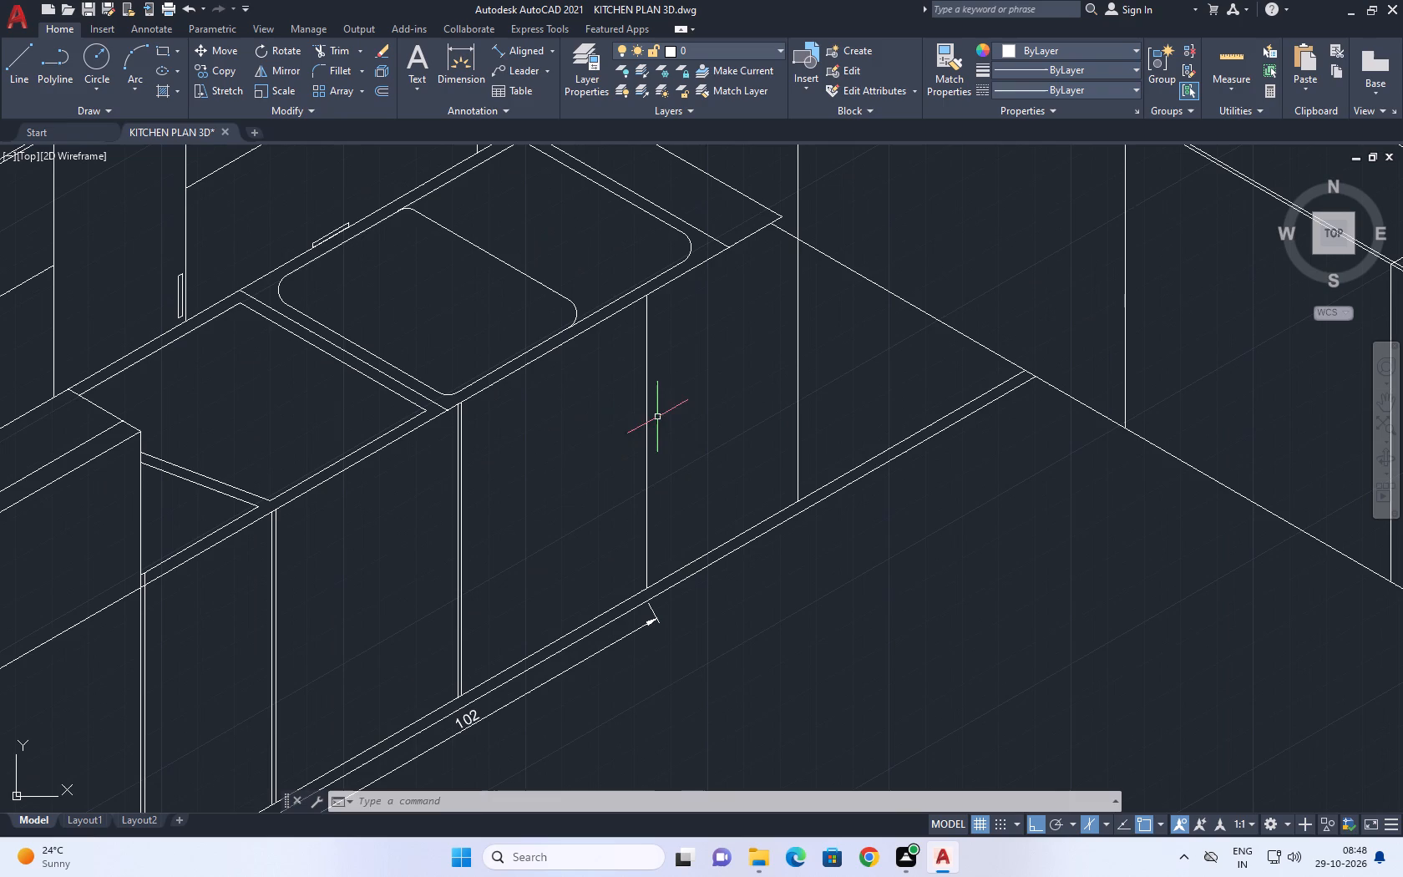
pyautogui.click(657, 414)
pyautogui.click(619, 434)
pyautogui.write('co')
pyautogui.press('space')
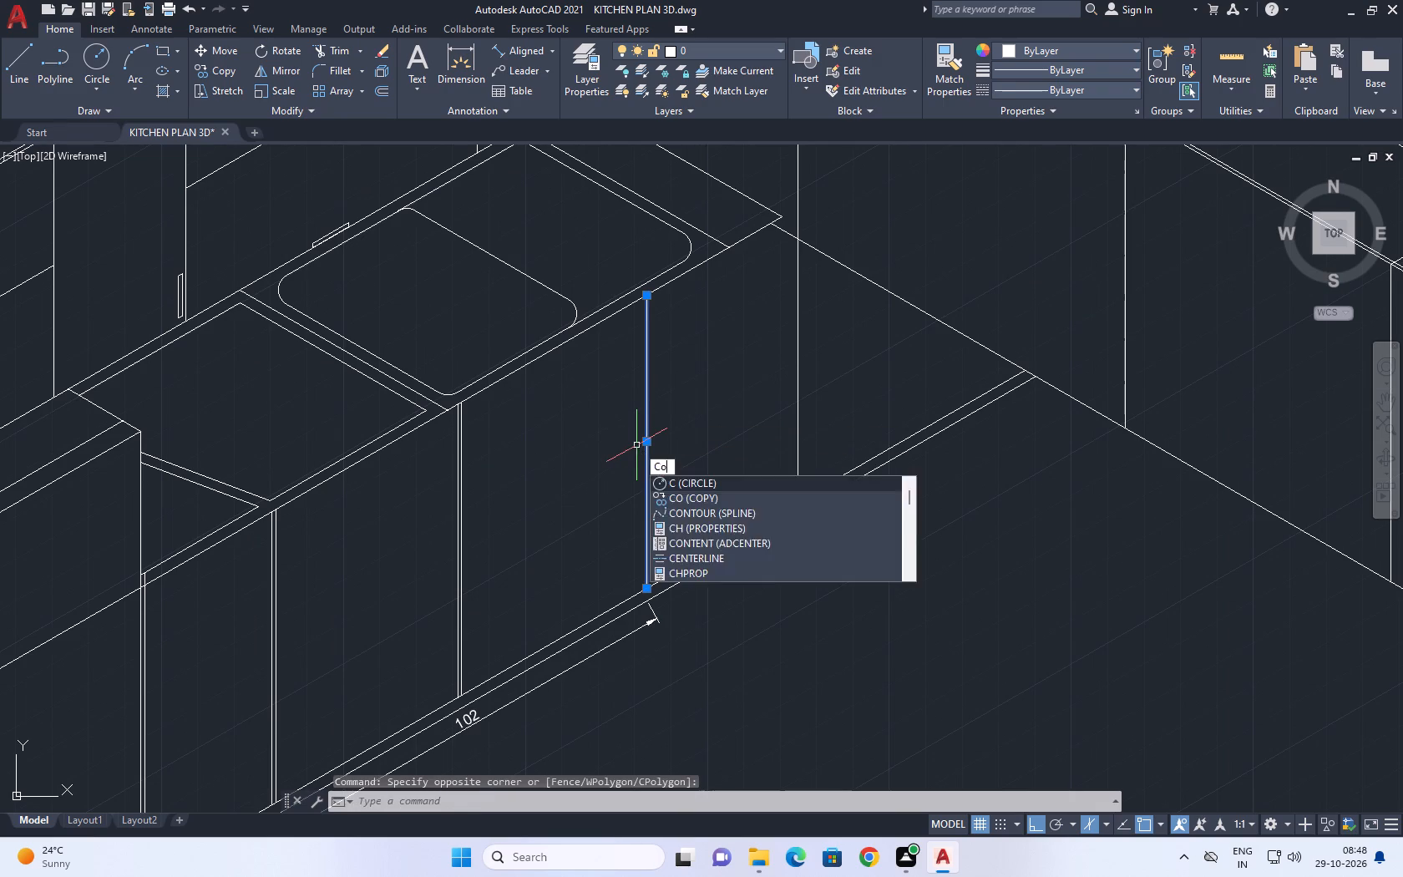
pyautogui.click(615, 431)
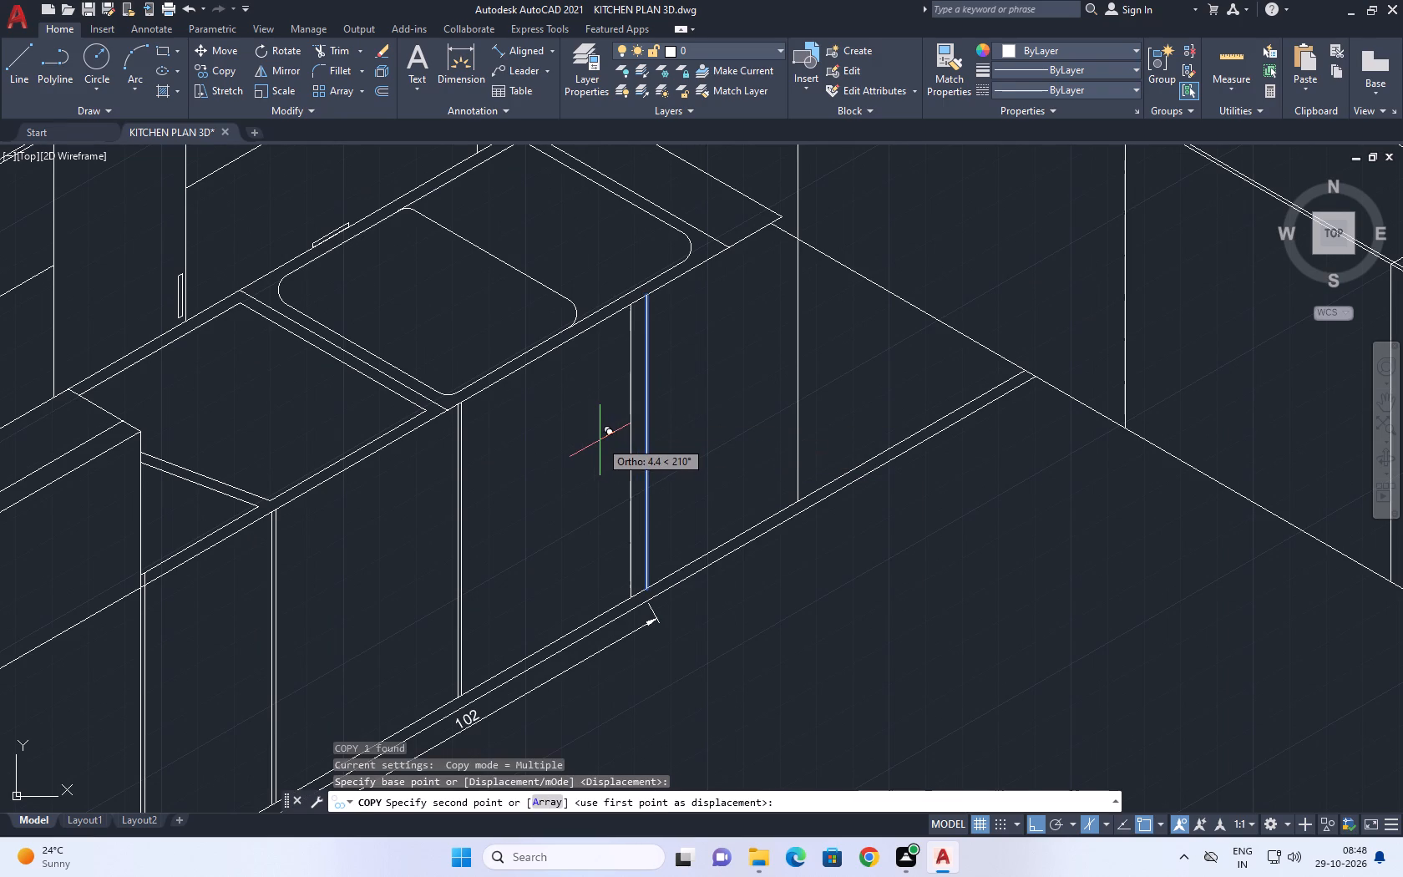
pyautogui.write('0.5')
pyautogui.press('Return')
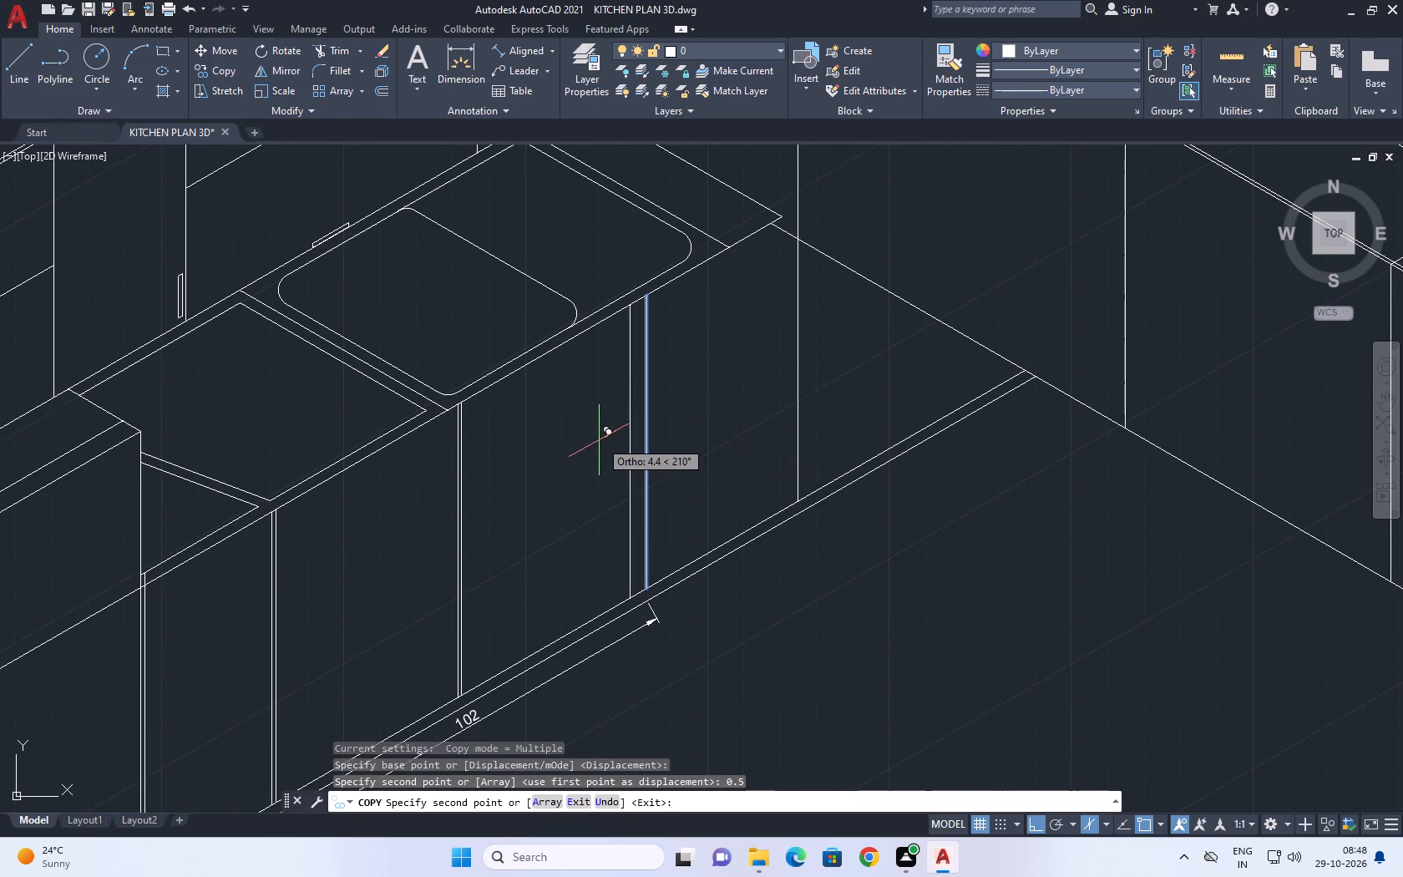
pyautogui.write('0.5')
pyautogui.press('Return')
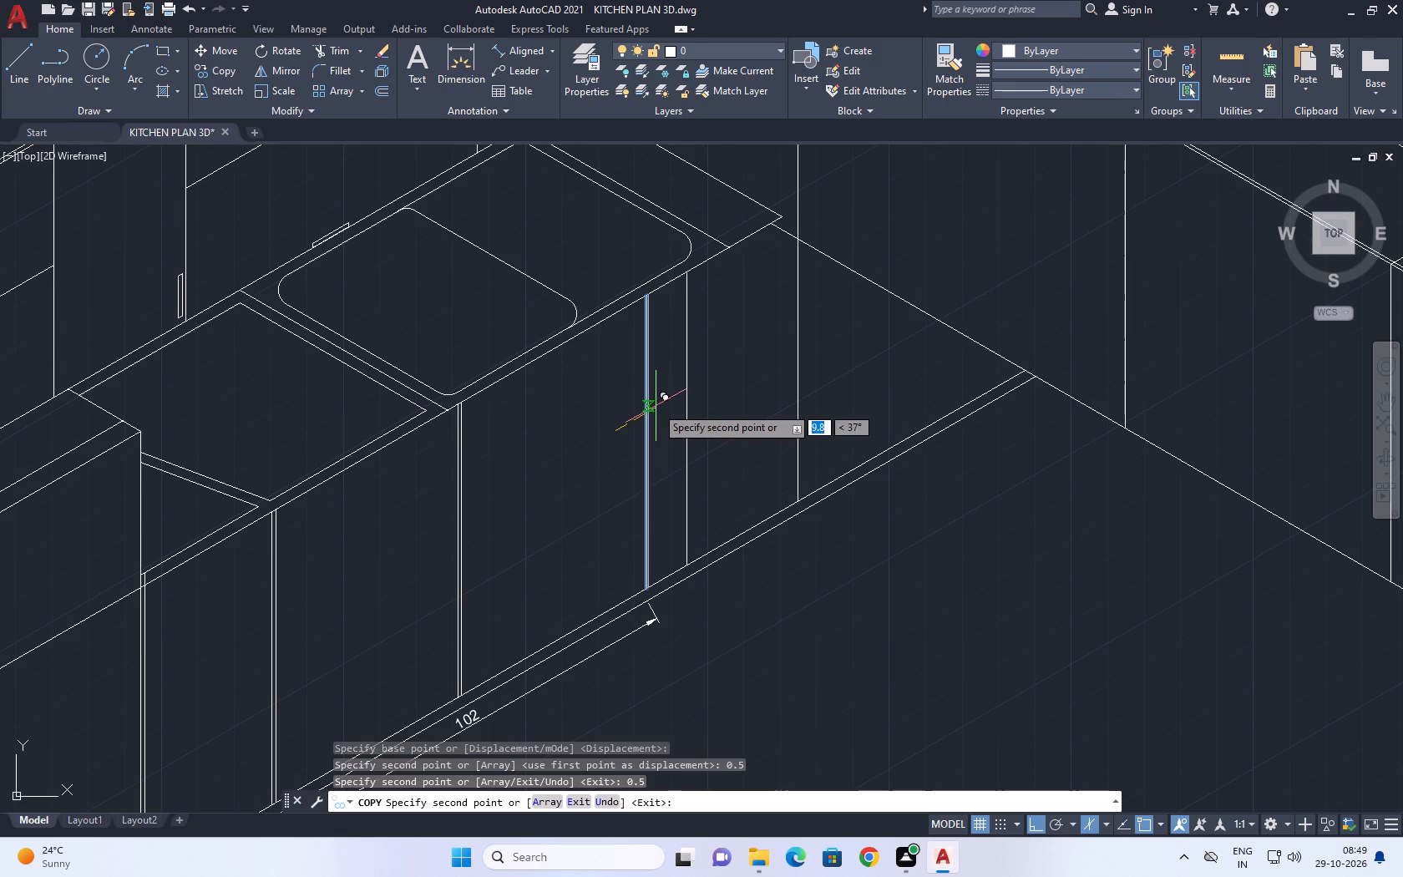
pyautogui.rightClick(646, 406)
pyautogui.click(678, 433)
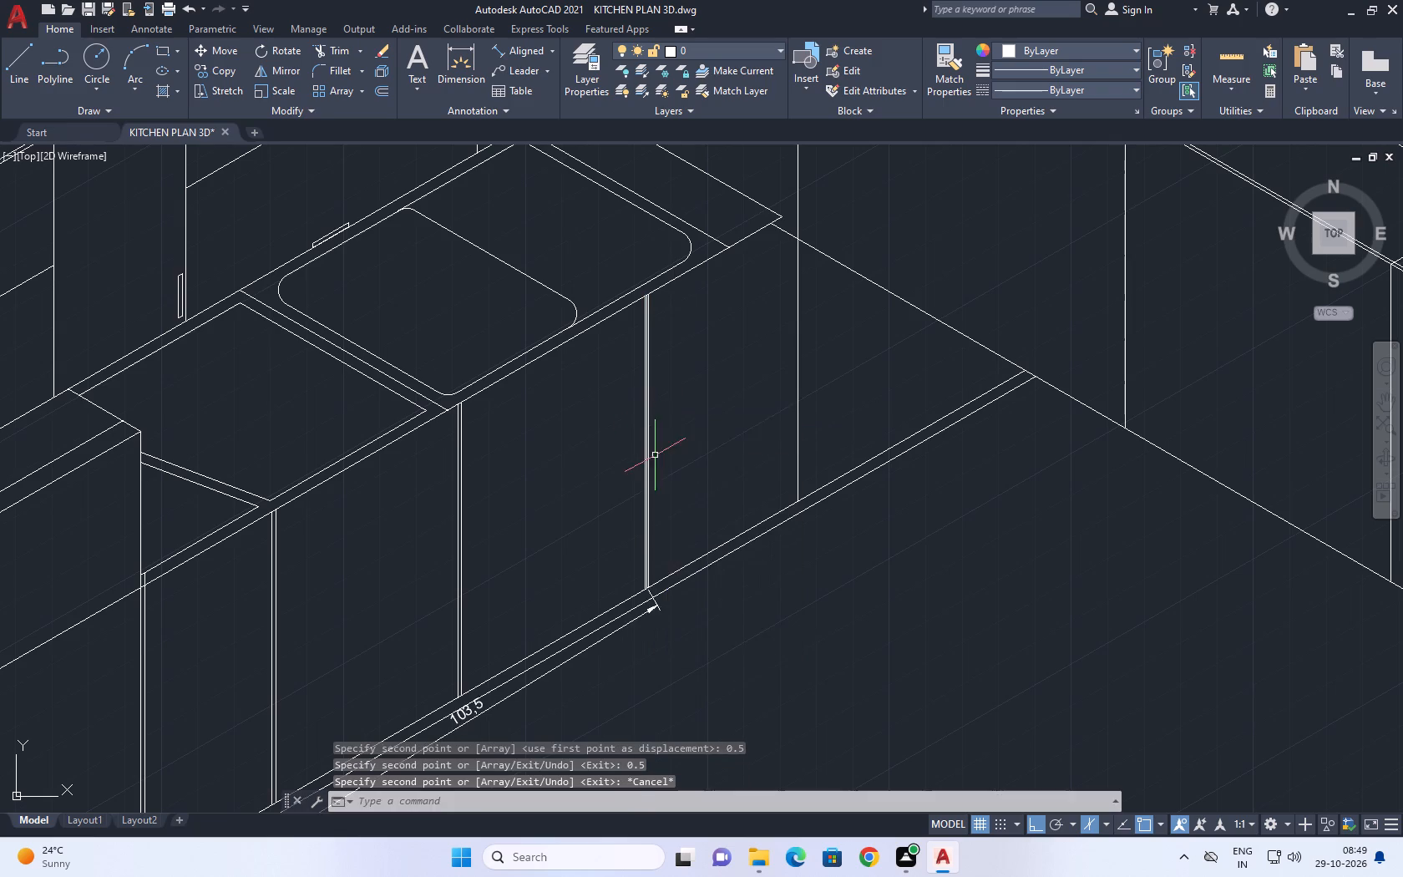
# Erase the original middle line between the two copies of that base cabinet divider.
pyautogui.scroll(3, 655, 455)
pyautogui.click(633, 473)
pyautogui.rightClick(751, 380)
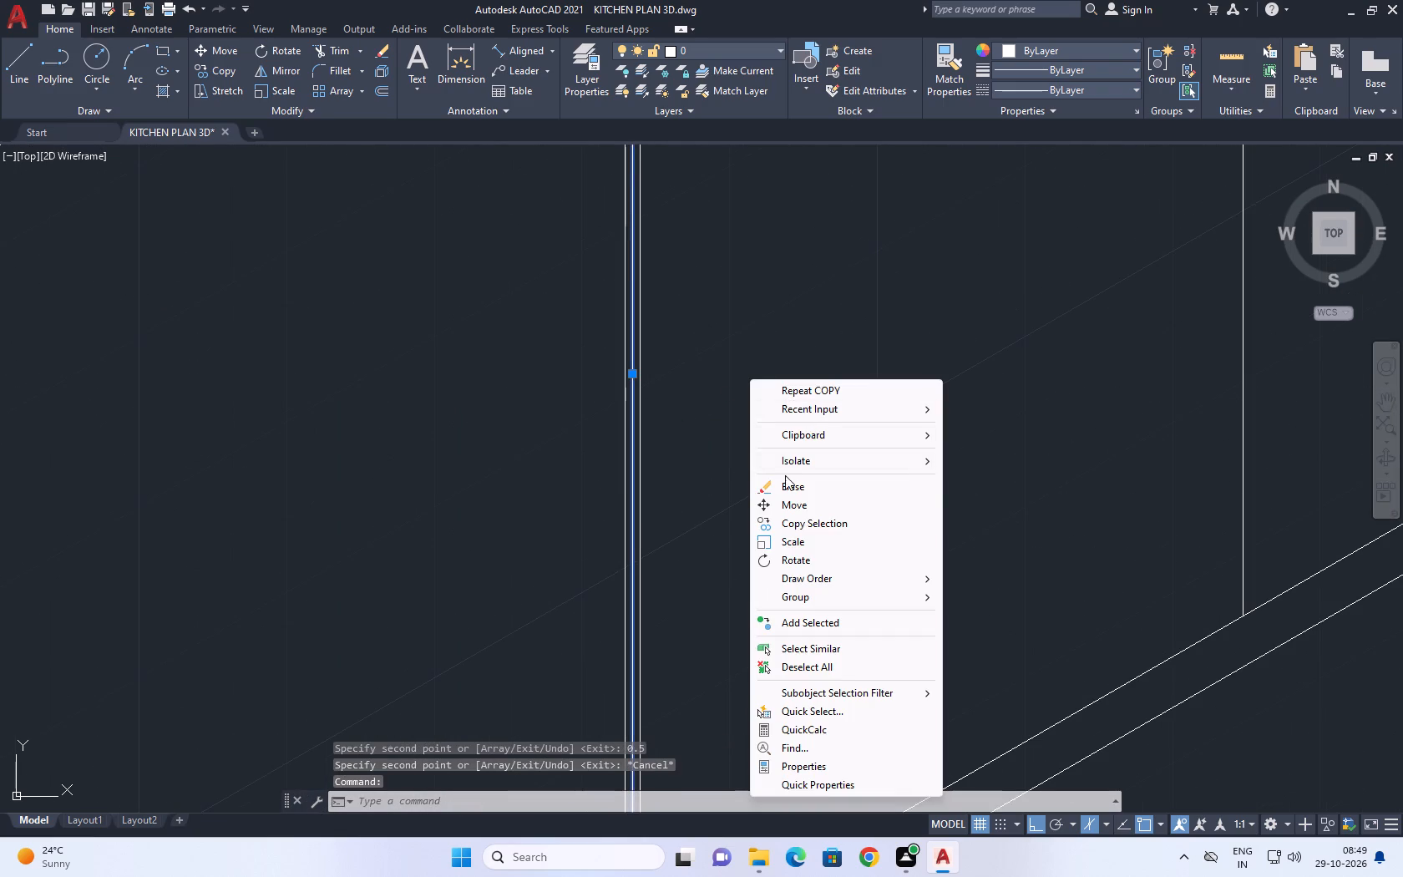
pyautogui.click(784, 482)
# Examine the tops of the double base cabinet dividers beneath the counter, from the refrigerator to the corner.
pyautogui.scroll(-4, 841, 437)
pyautogui.moveTo(826, 492); pyautogui.dragTo(745, 517, button='middle')
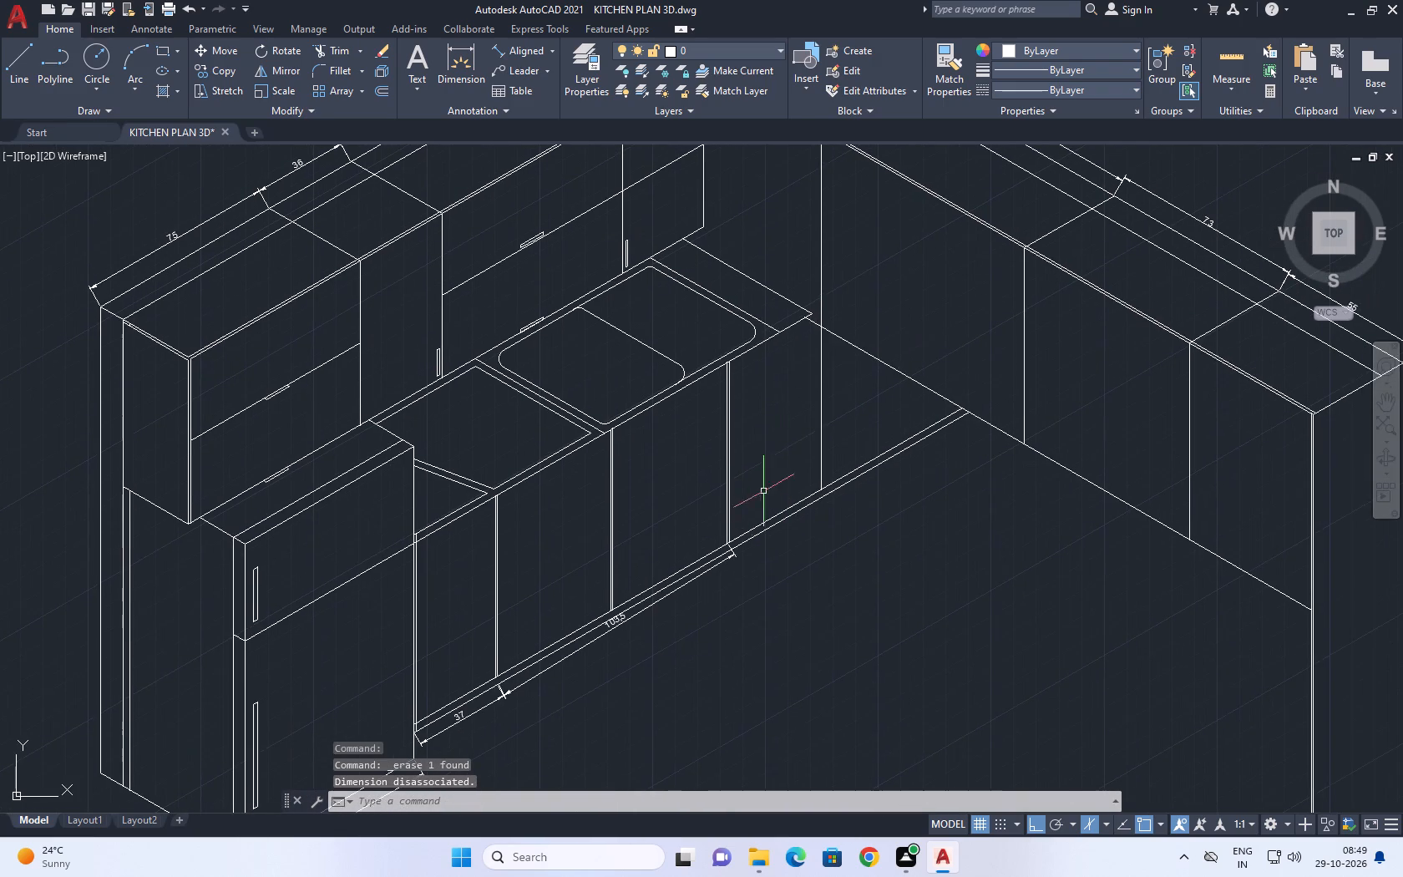
pyautogui.moveTo(749, 357); pyautogui.dragTo(755, 389, button='middle')
pyautogui.scroll(6, 738, 405)
pyautogui.moveTo(696, 335); pyautogui.dragTo(740, 341)
pyautogui.click(852, 476)
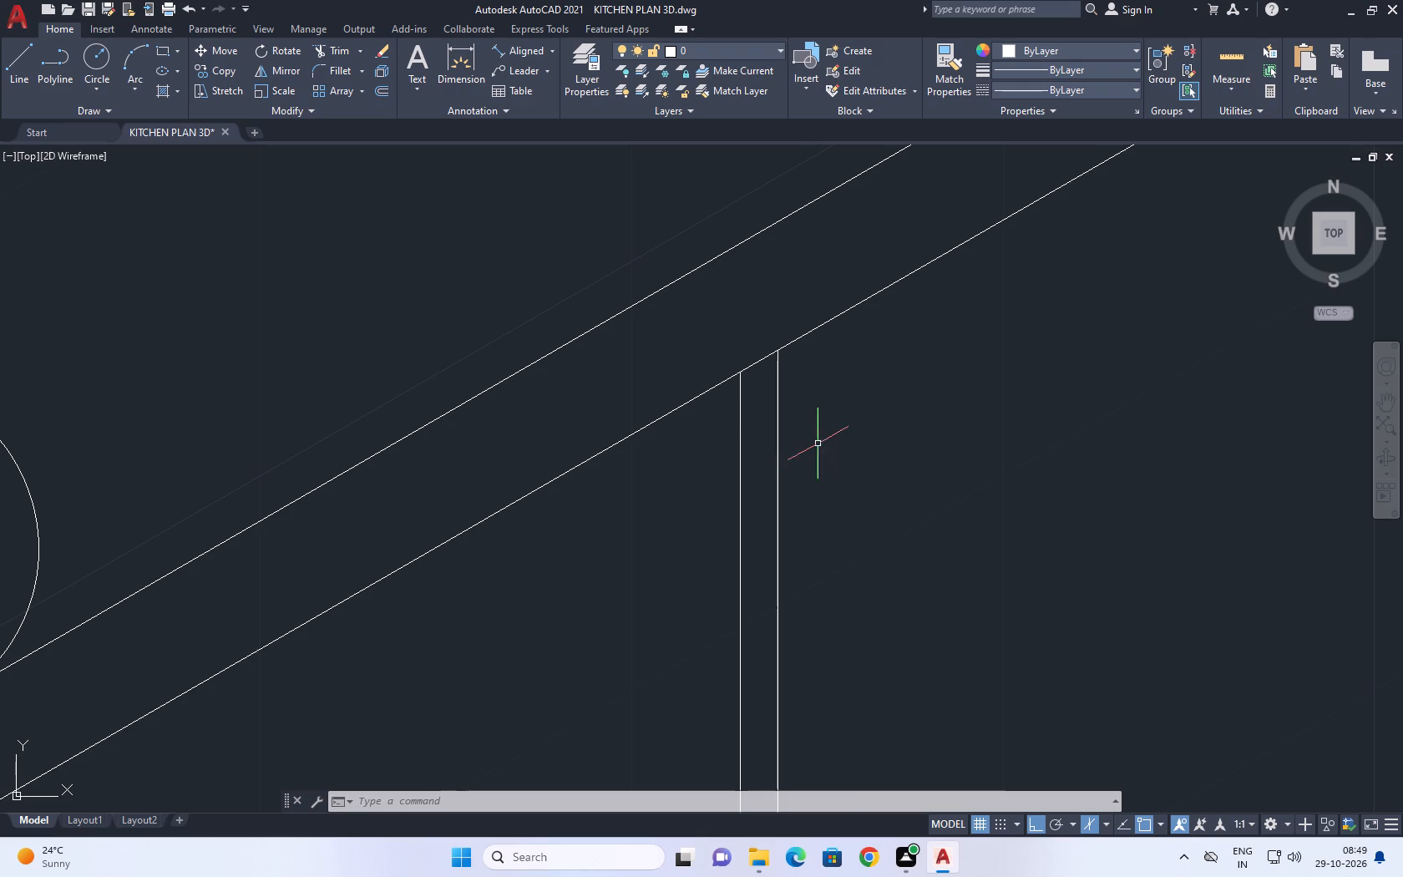
pyautogui.scroll(-3, 894, 488)
pyautogui.moveTo(985, 490); pyautogui.dragTo(834, 431, button='middle')
pyautogui.moveTo(929, 408); pyautogui.dragTo(818, 393, button='middle')
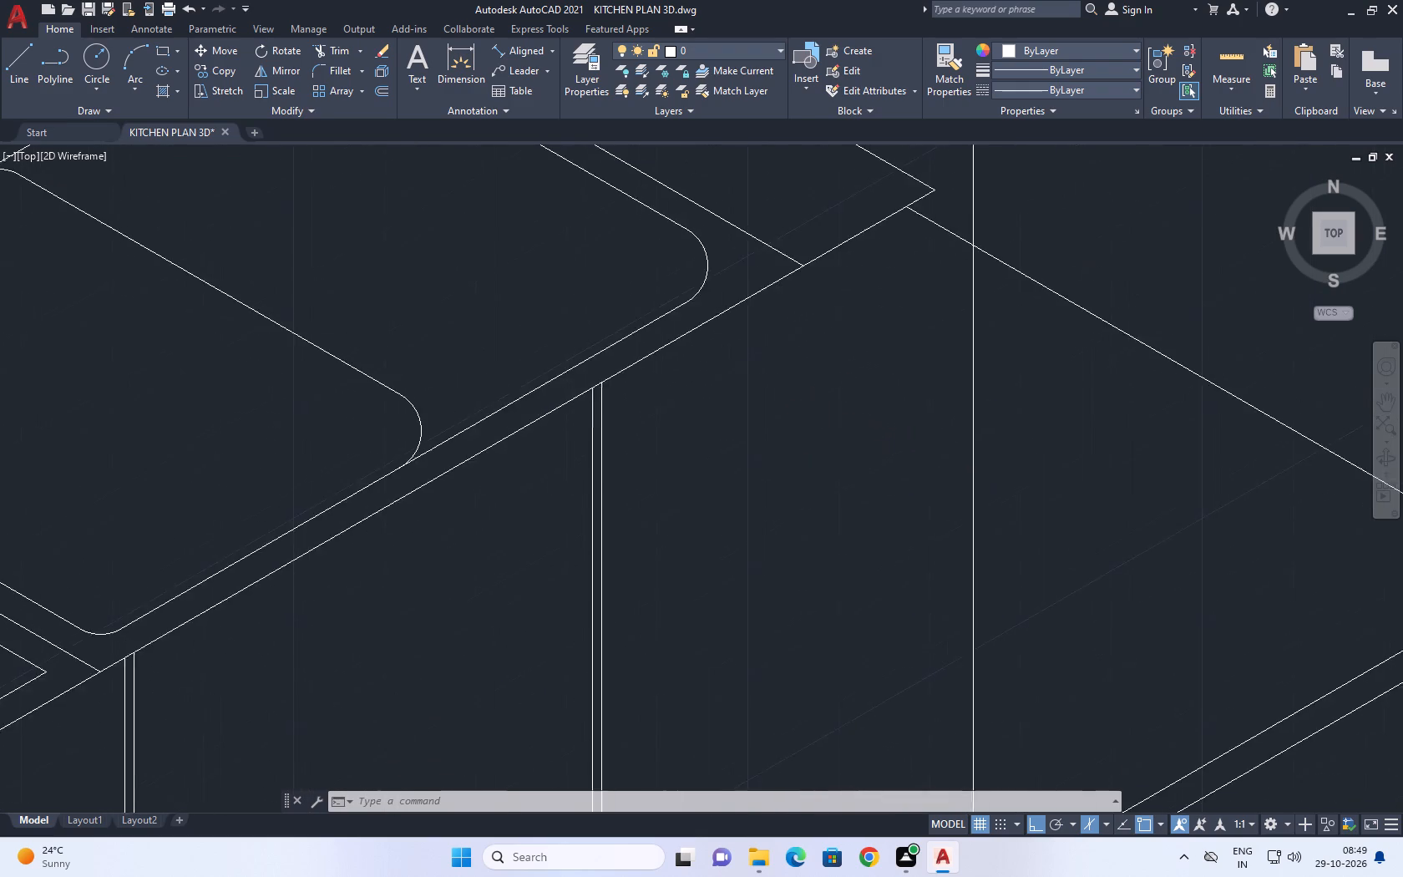
pyautogui.scroll(-3, 822, 400)
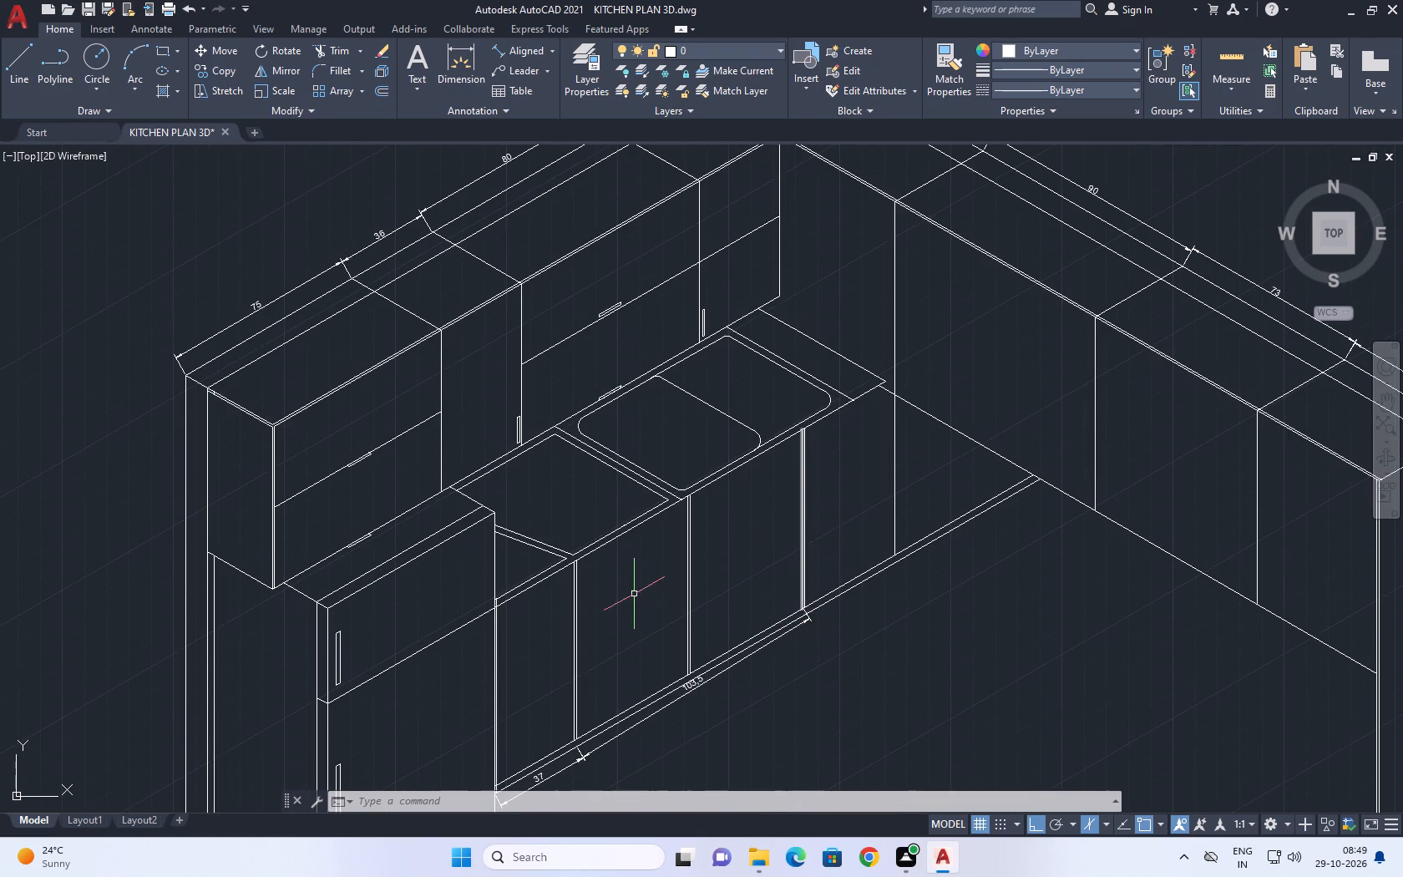
pyautogui.moveTo(574, 567); pyautogui.dragTo(652, 407, button='middle')
pyautogui.scroll(3, 582, 443)
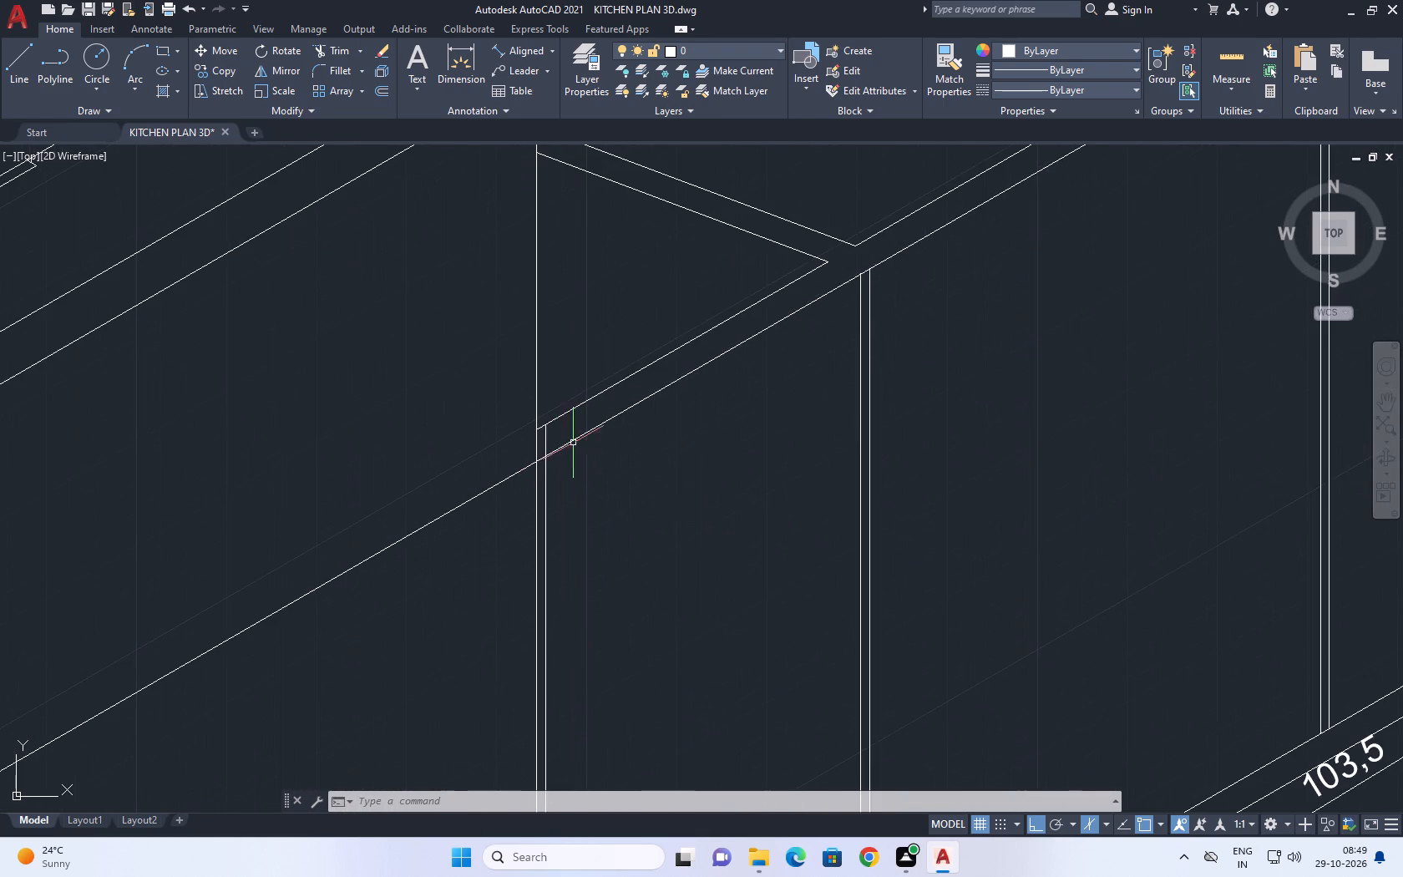
pyautogui.scroll(-2, 587, 380)
pyautogui.moveTo(669, 377); pyautogui.dragTo(341, 568, button='middle')
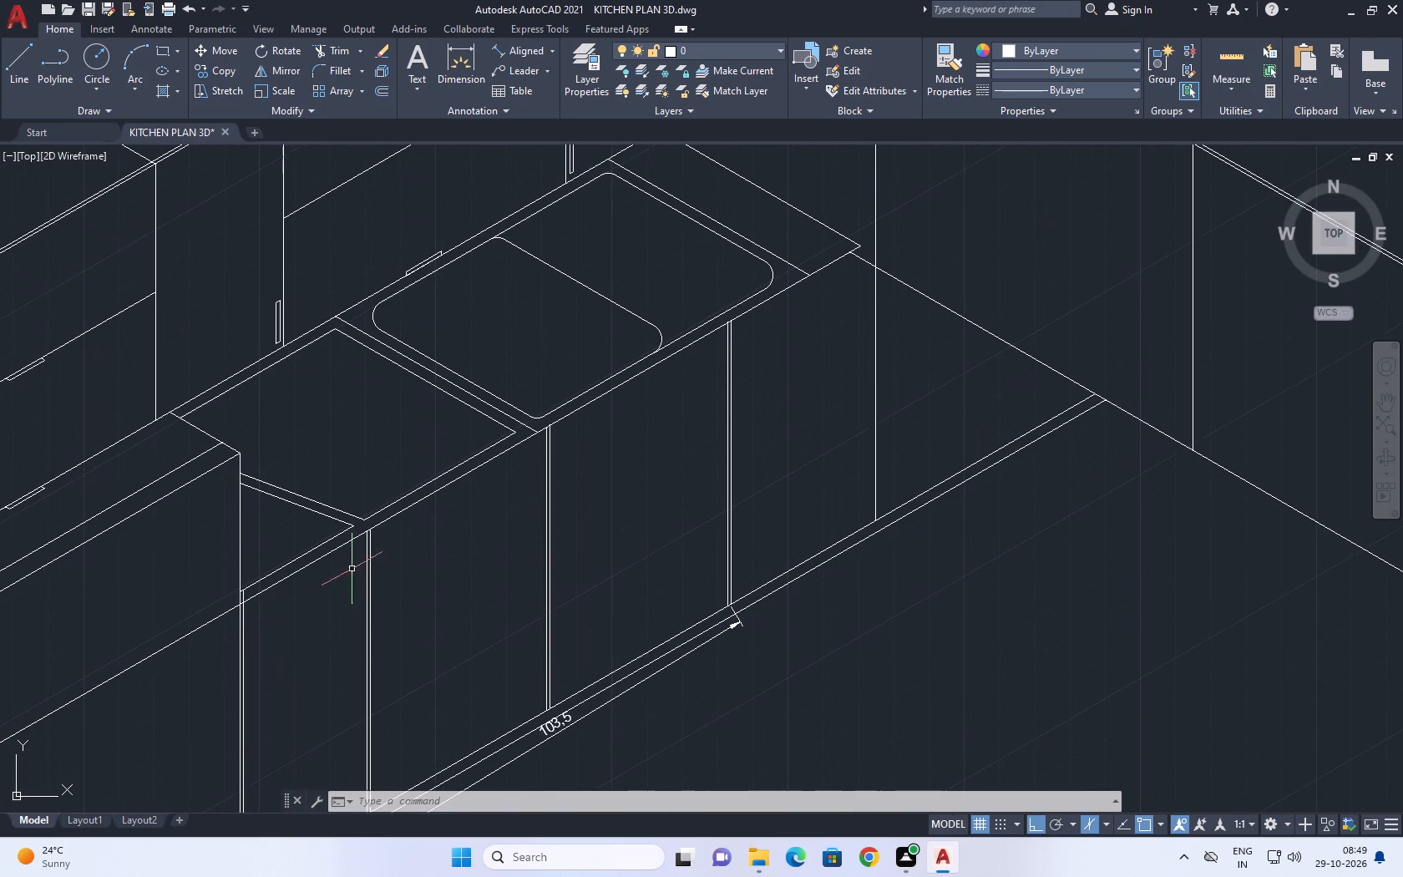
pyautogui.moveTo(789, 311); pyautogui.dragTo(783, 444, button='middle')
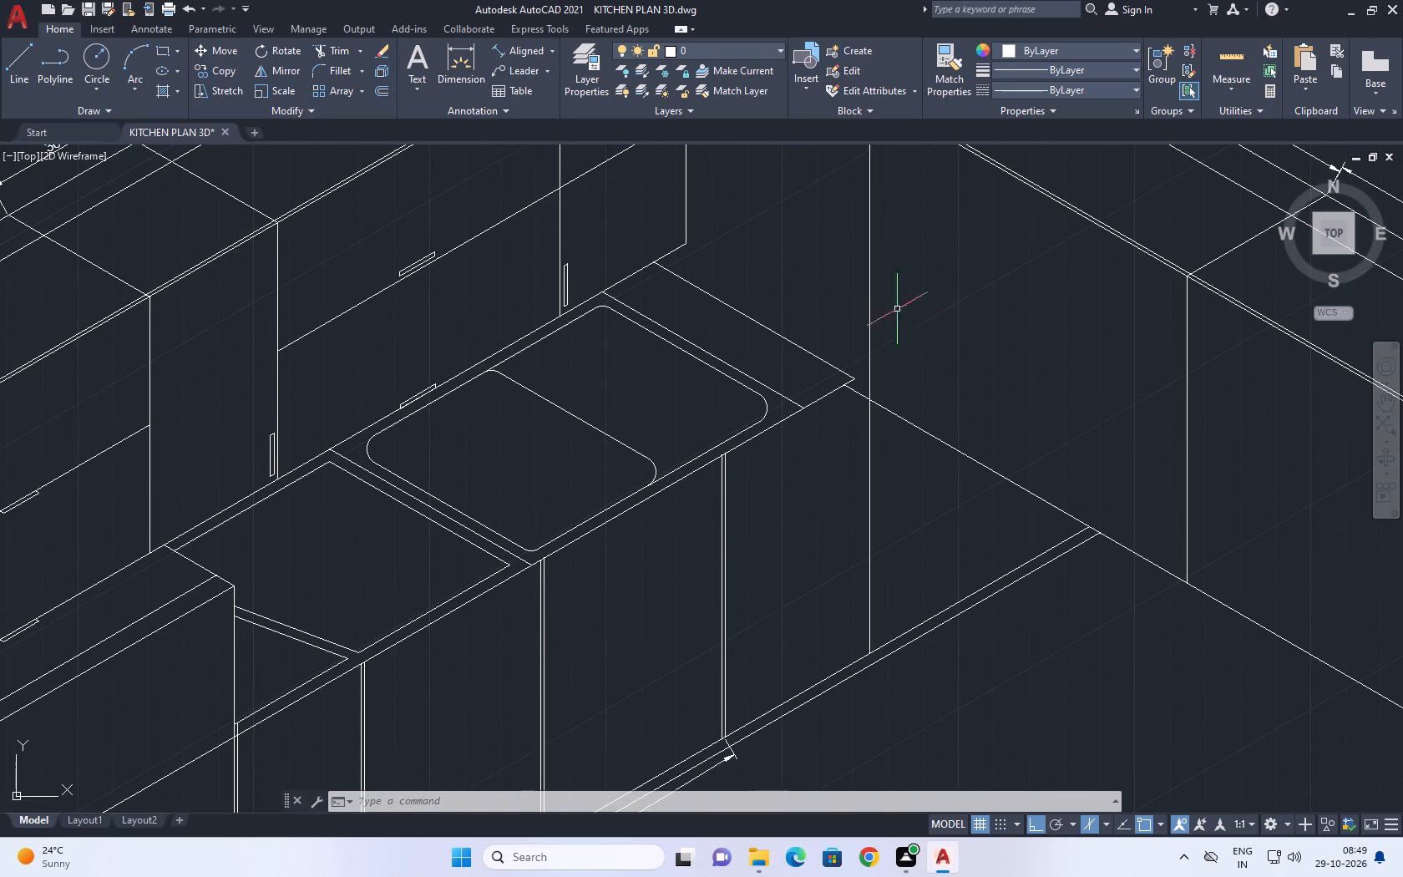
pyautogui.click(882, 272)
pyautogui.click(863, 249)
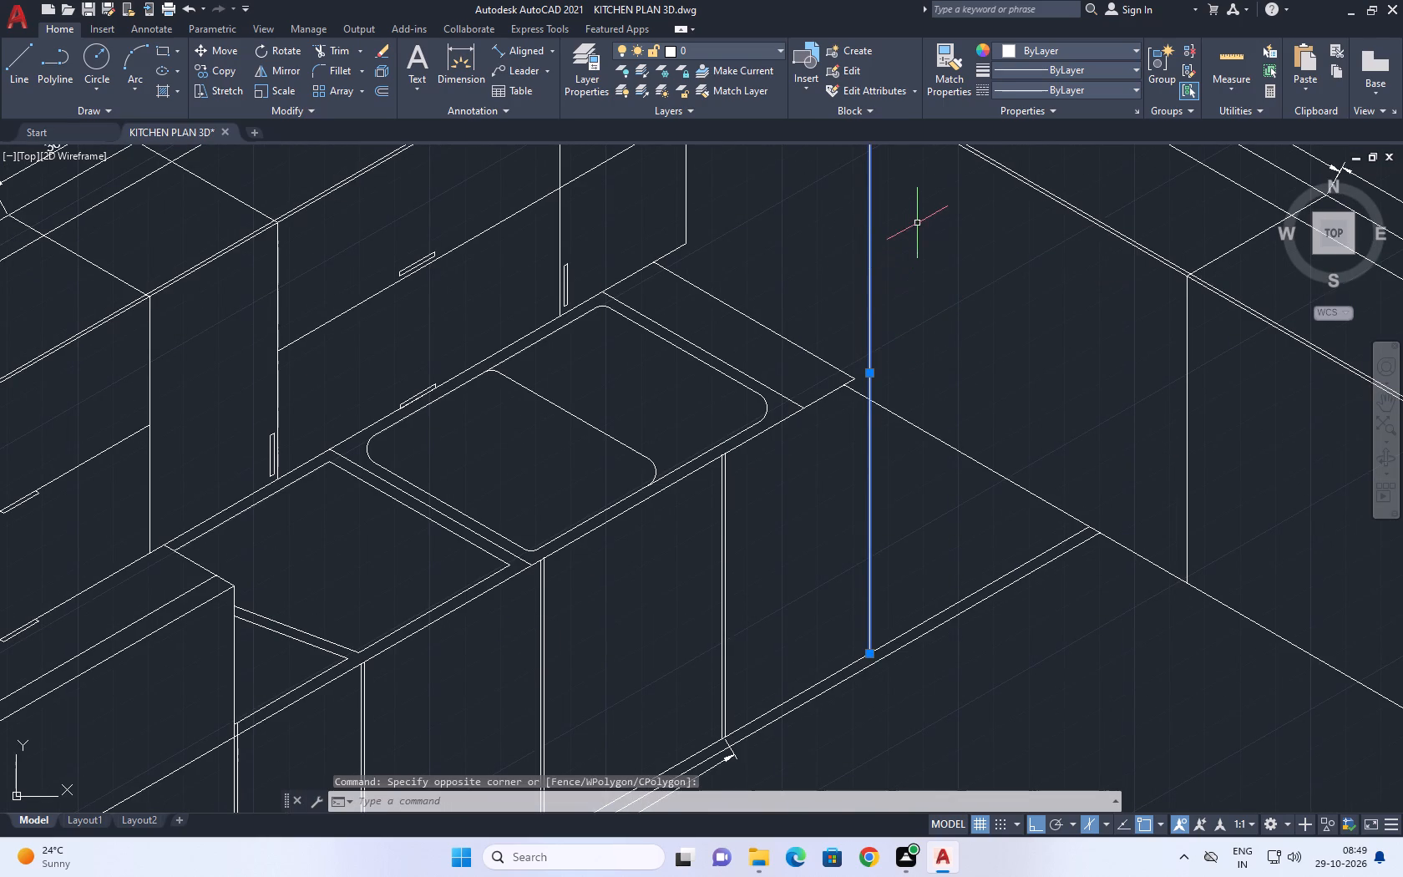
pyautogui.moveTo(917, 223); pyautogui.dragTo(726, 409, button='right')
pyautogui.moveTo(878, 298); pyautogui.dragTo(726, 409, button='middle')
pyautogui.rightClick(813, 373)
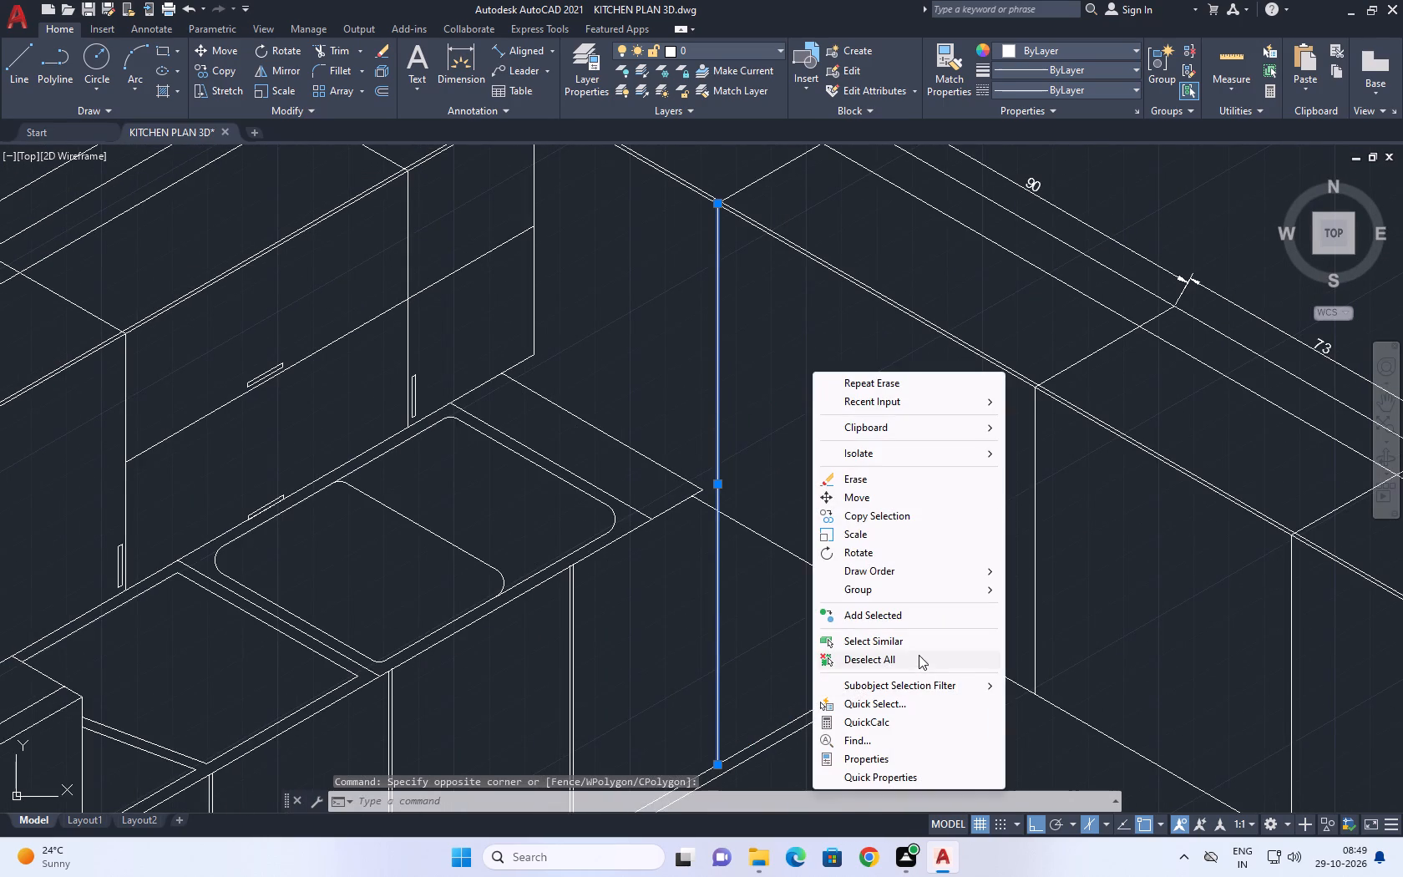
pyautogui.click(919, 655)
# Copy the adjoining wall cabinets' first vertical line 0.5 to each side along their front, using the left isoplane.
pyautogui.moveTo(773, 421); pyautogui.dragTo(786, 442, button='middle')
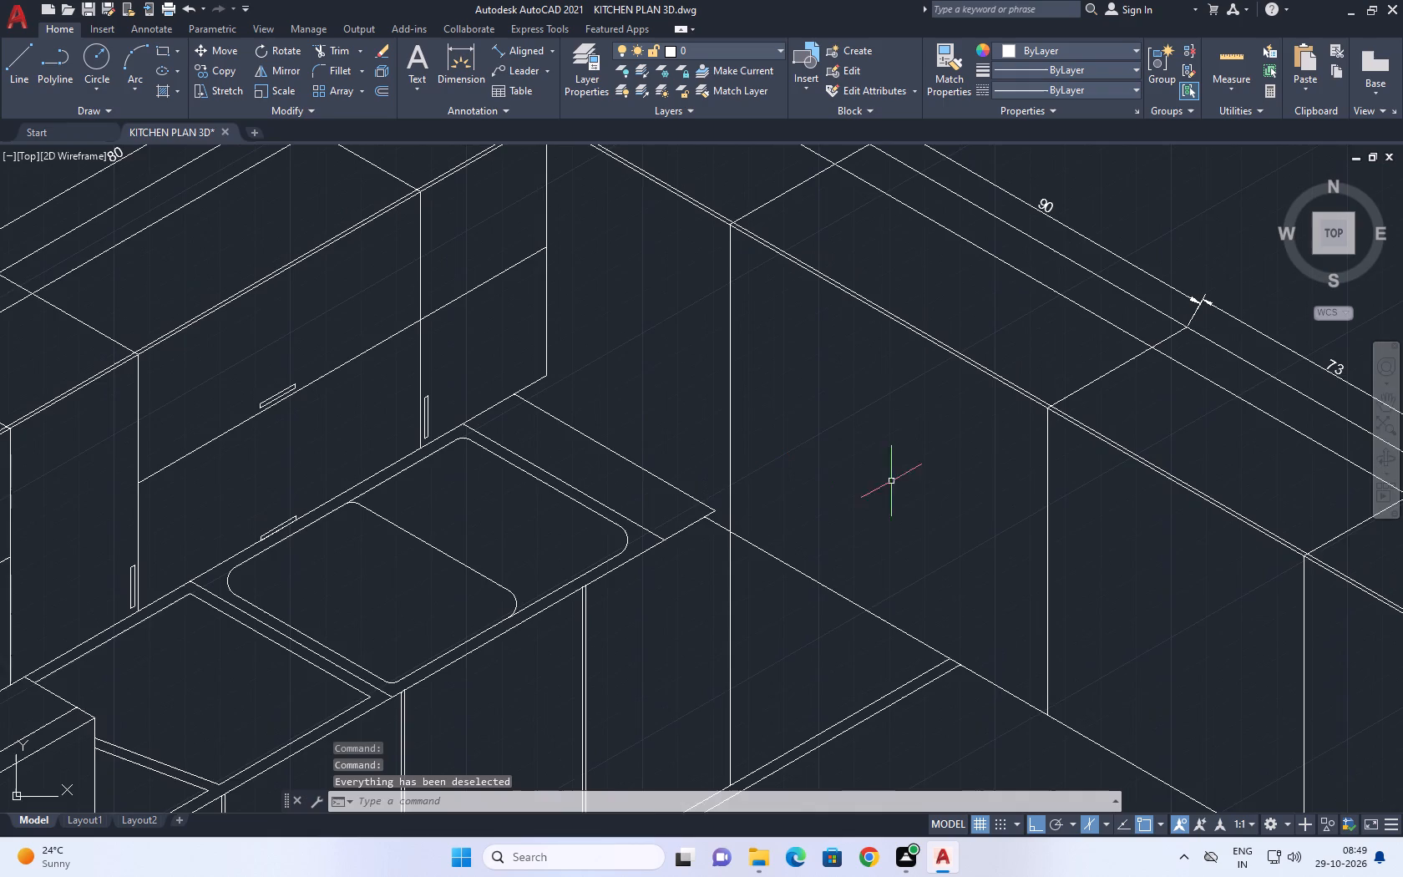
pyautogui.moveTo(914, 482); pyautogui.dragTo(851, 469, button='middle')
pyautogui.scroll(-2, 830, 448)
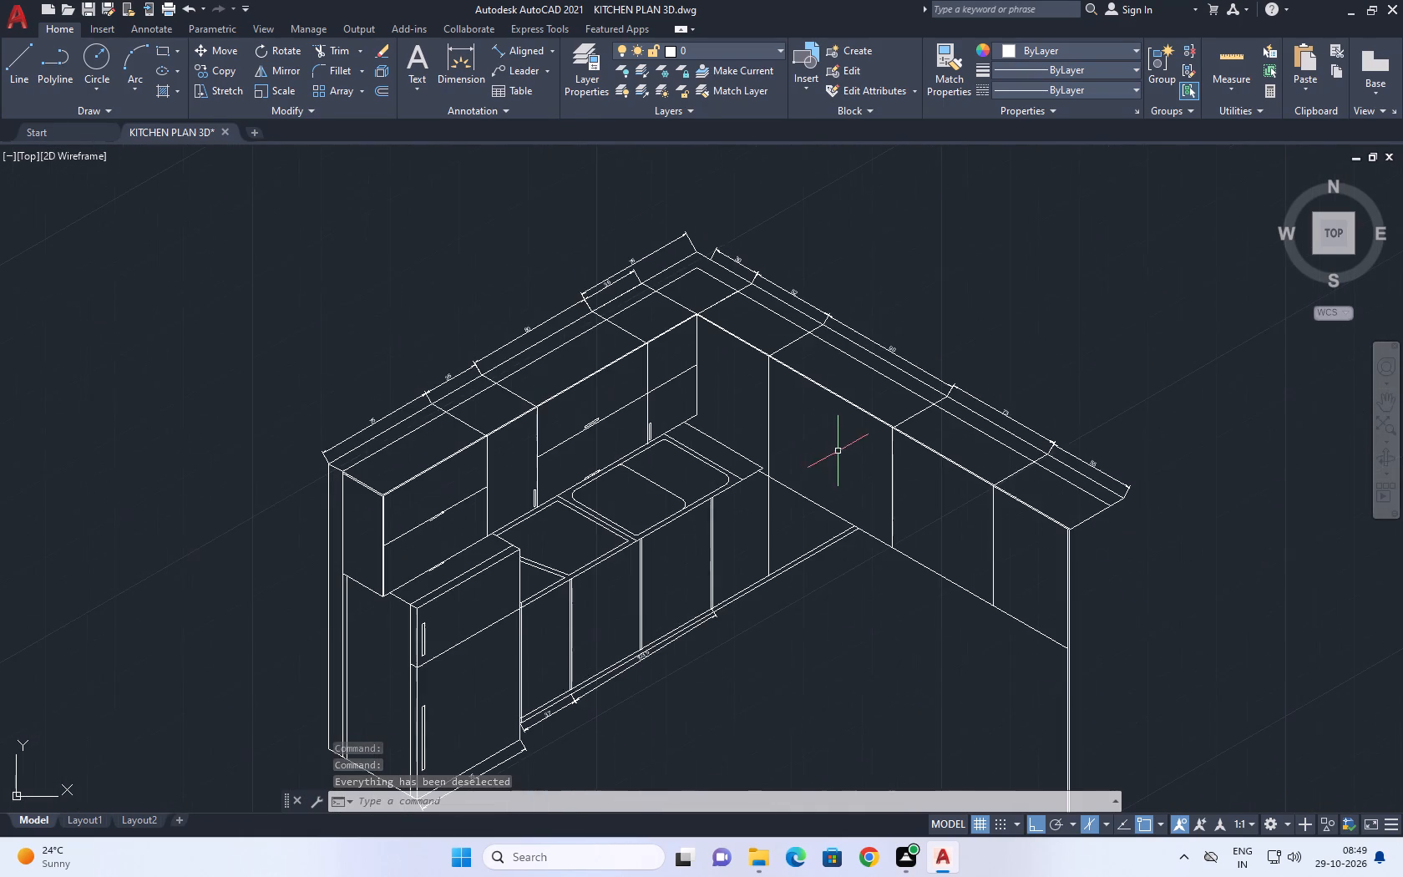
pyautogui.scroll(-1, 969, 235)
pyautogui.moveTo(836, 425); pyautogui.dragTo(784, 413, button='middle')
pyautogui.moveTo(727, 392); pyautogui.dragTo(642, 392, button='middle')
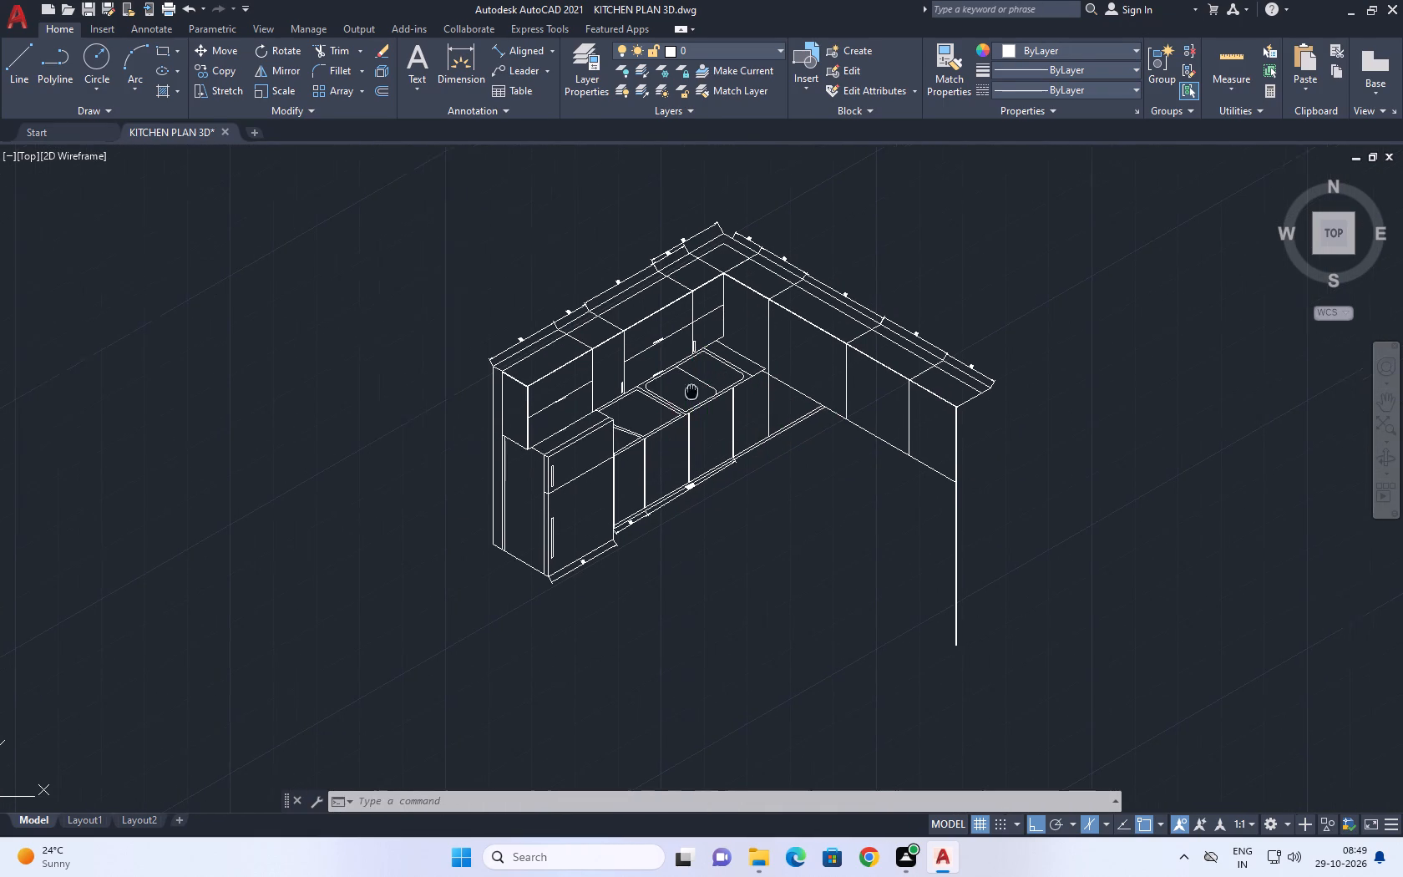
pyautogui.moveTo(642, 392); pyautogui.dragTo(599, 386, button='middle')
pyautogui.scroll(2, 654, 342)
pyautogui.moveTo(746, 330); pyautogui.dragTo(703, 309)
pyautogui.click(661, 277)
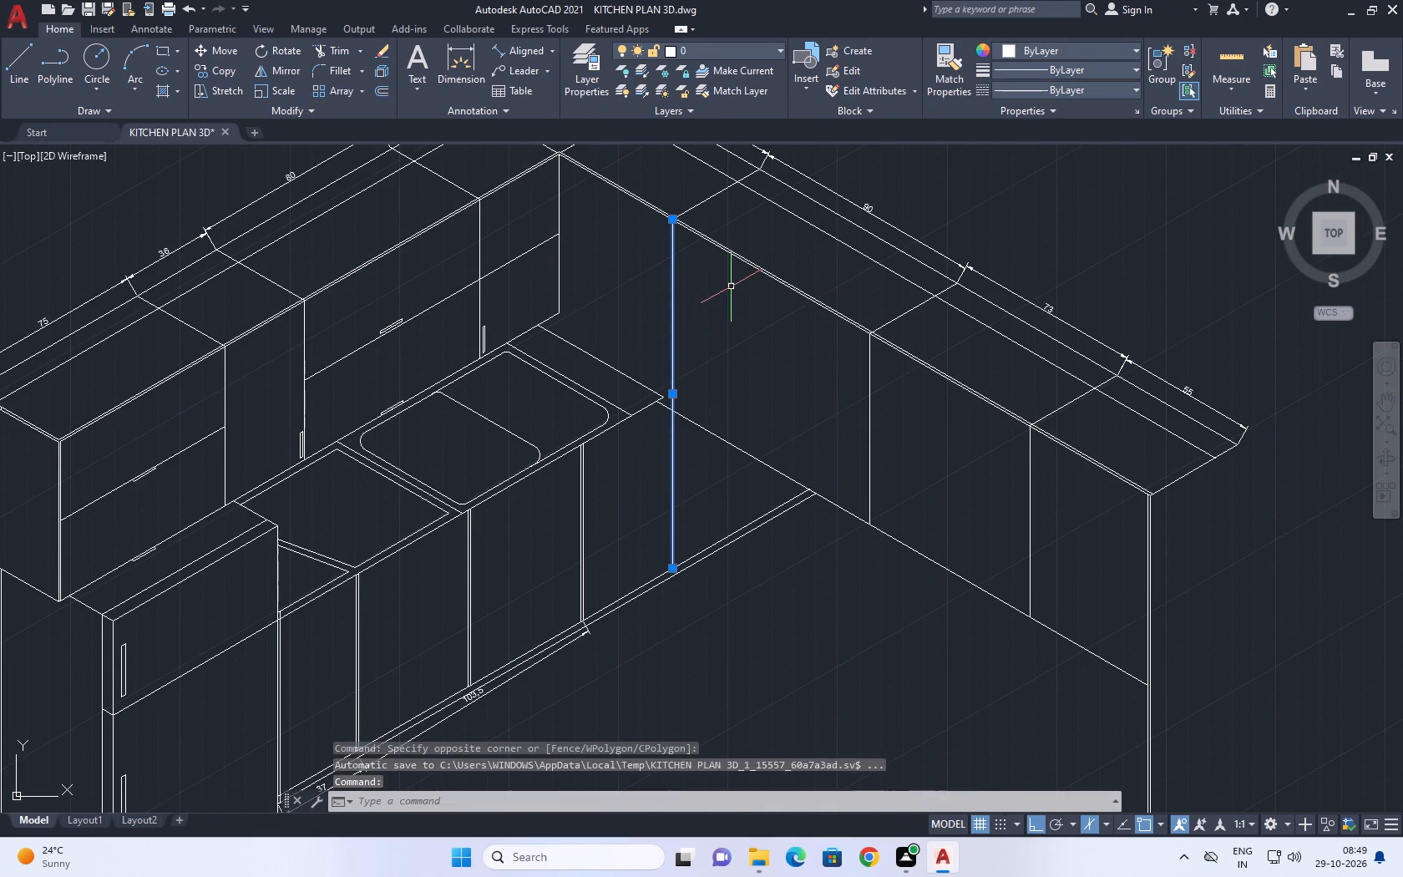
pyautogui.write('co')
pyautogui.press('space')
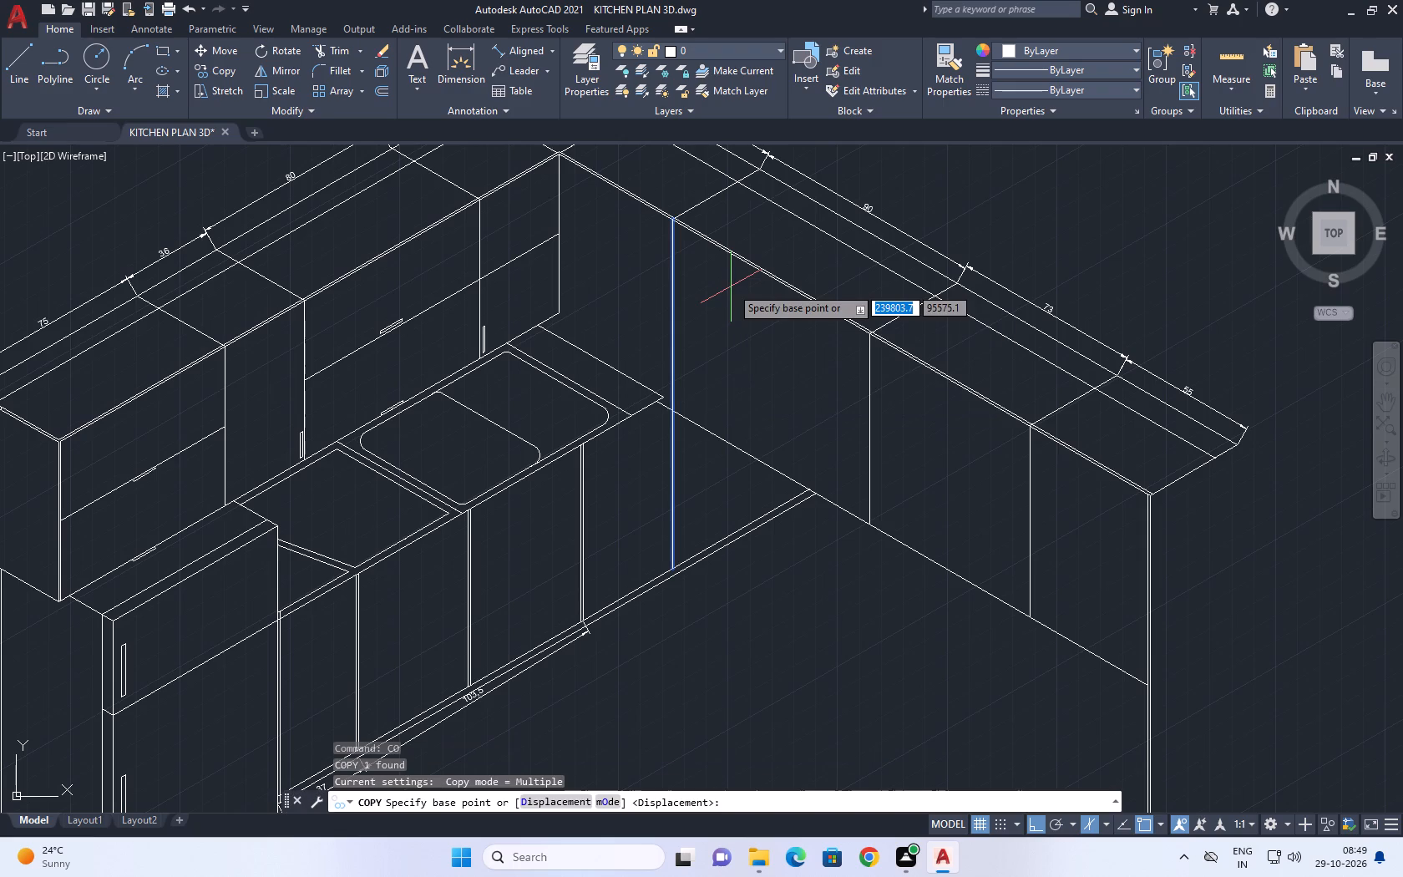
pyautogui.click(676, 276)
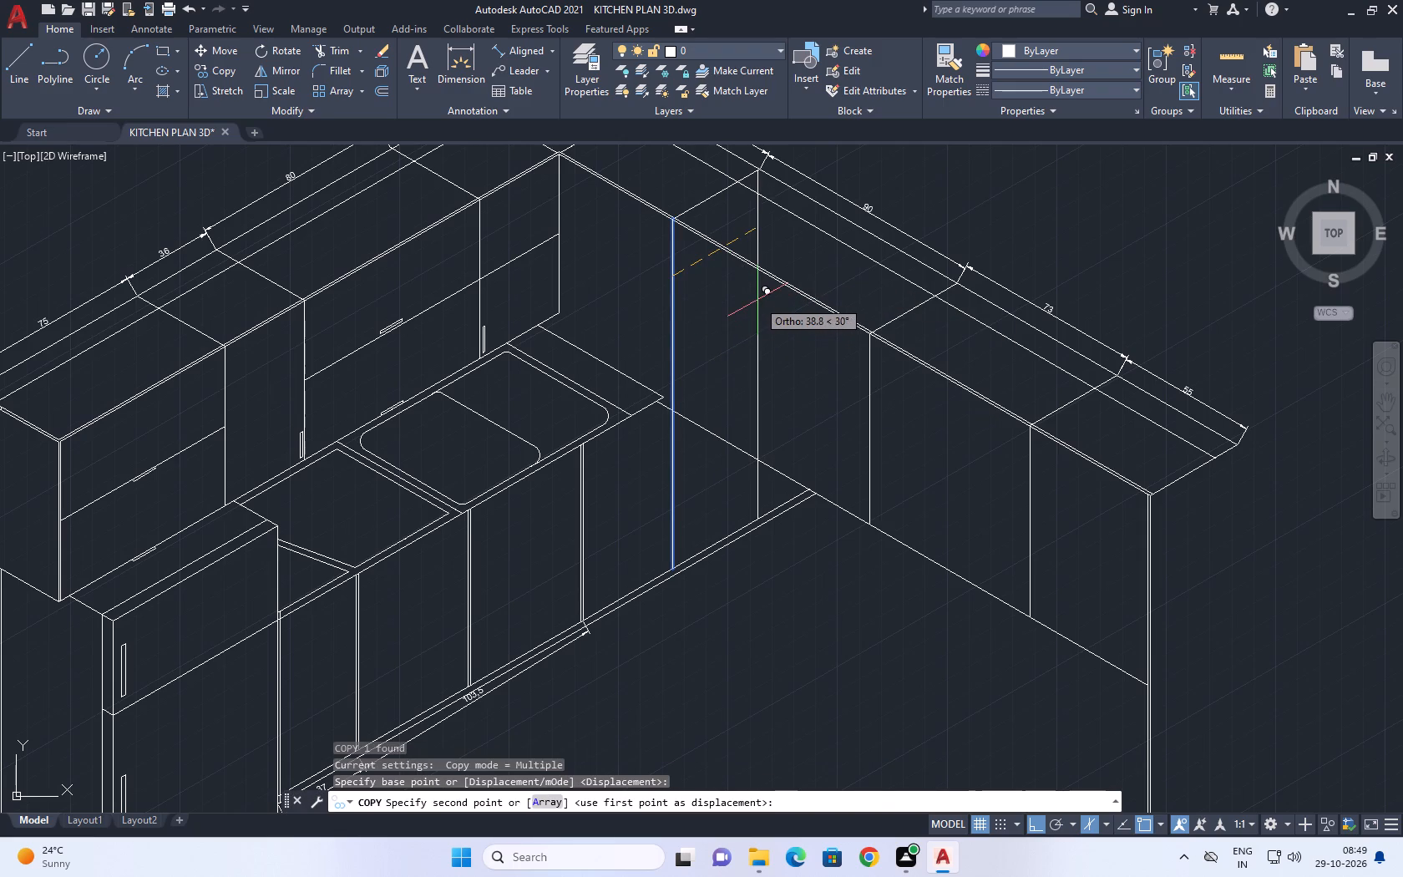
pyautogui.press('F5')
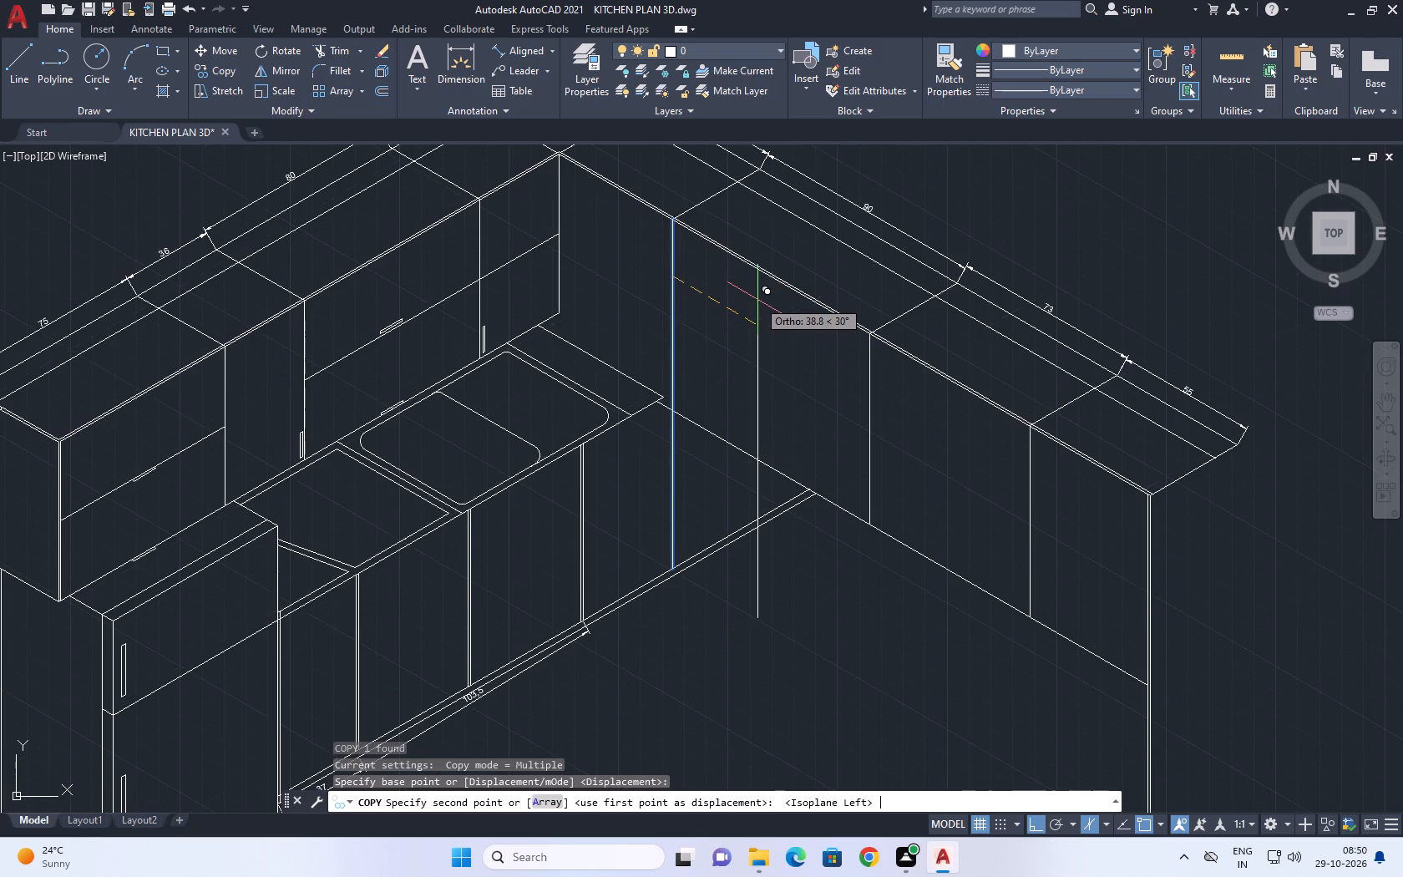
pyautogui.write('0.5')
pyautogui.press('Return')
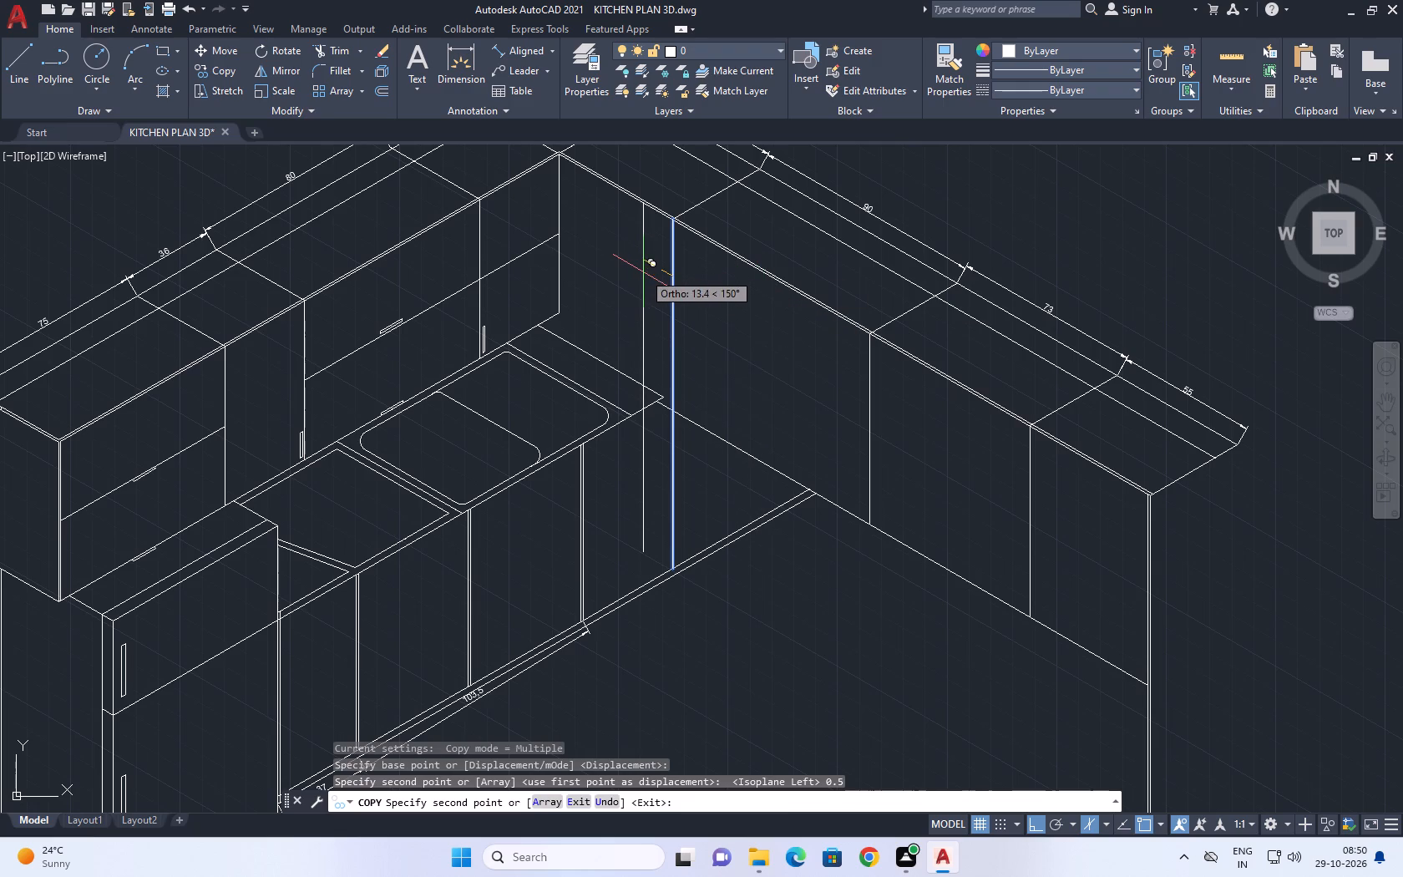
pyautogui.write('0.5')
pyautogui.press('Return')
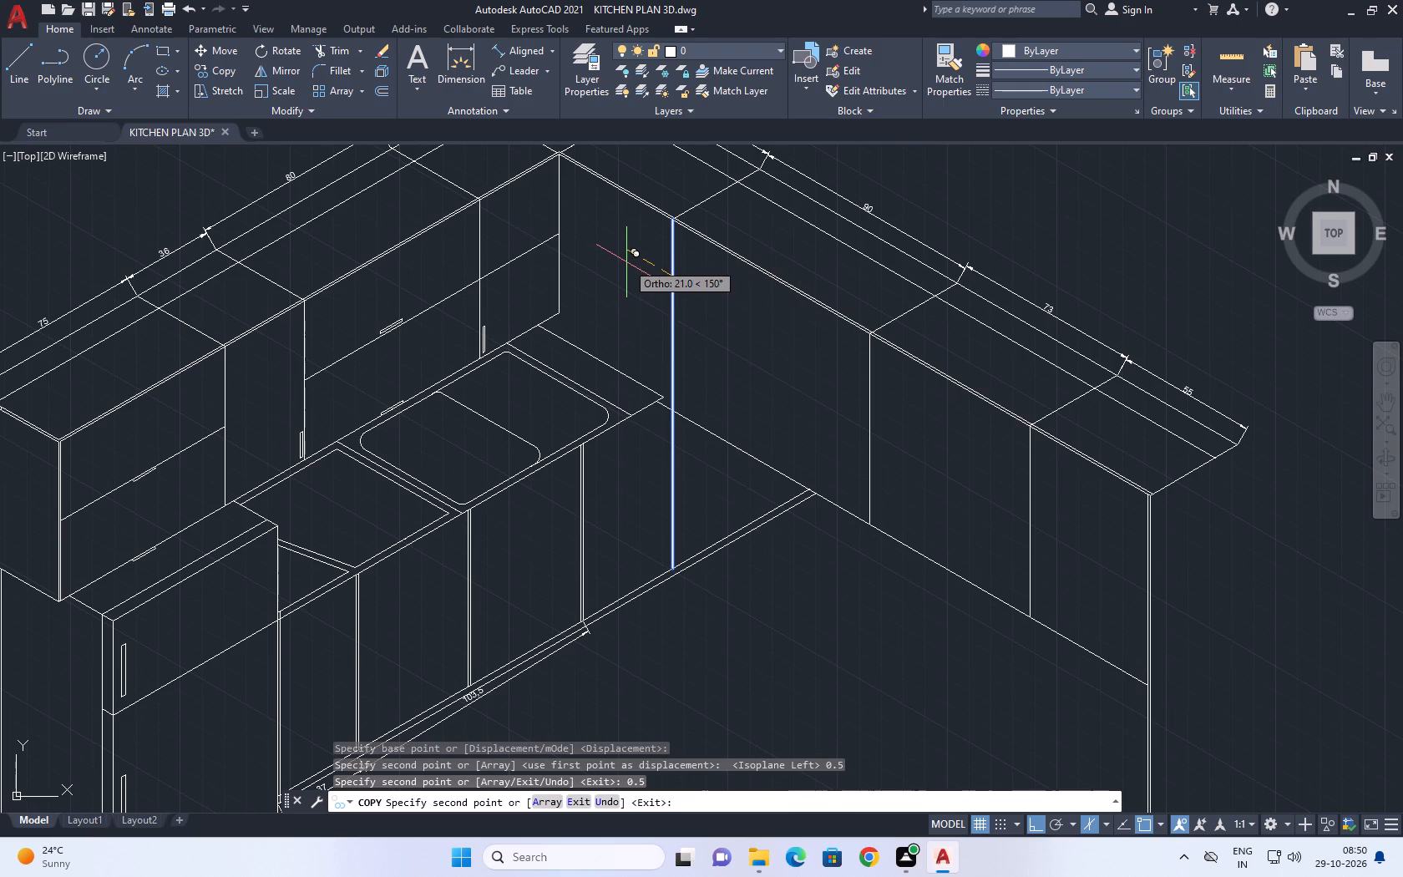
pyautogui.rightClick(690, 347)
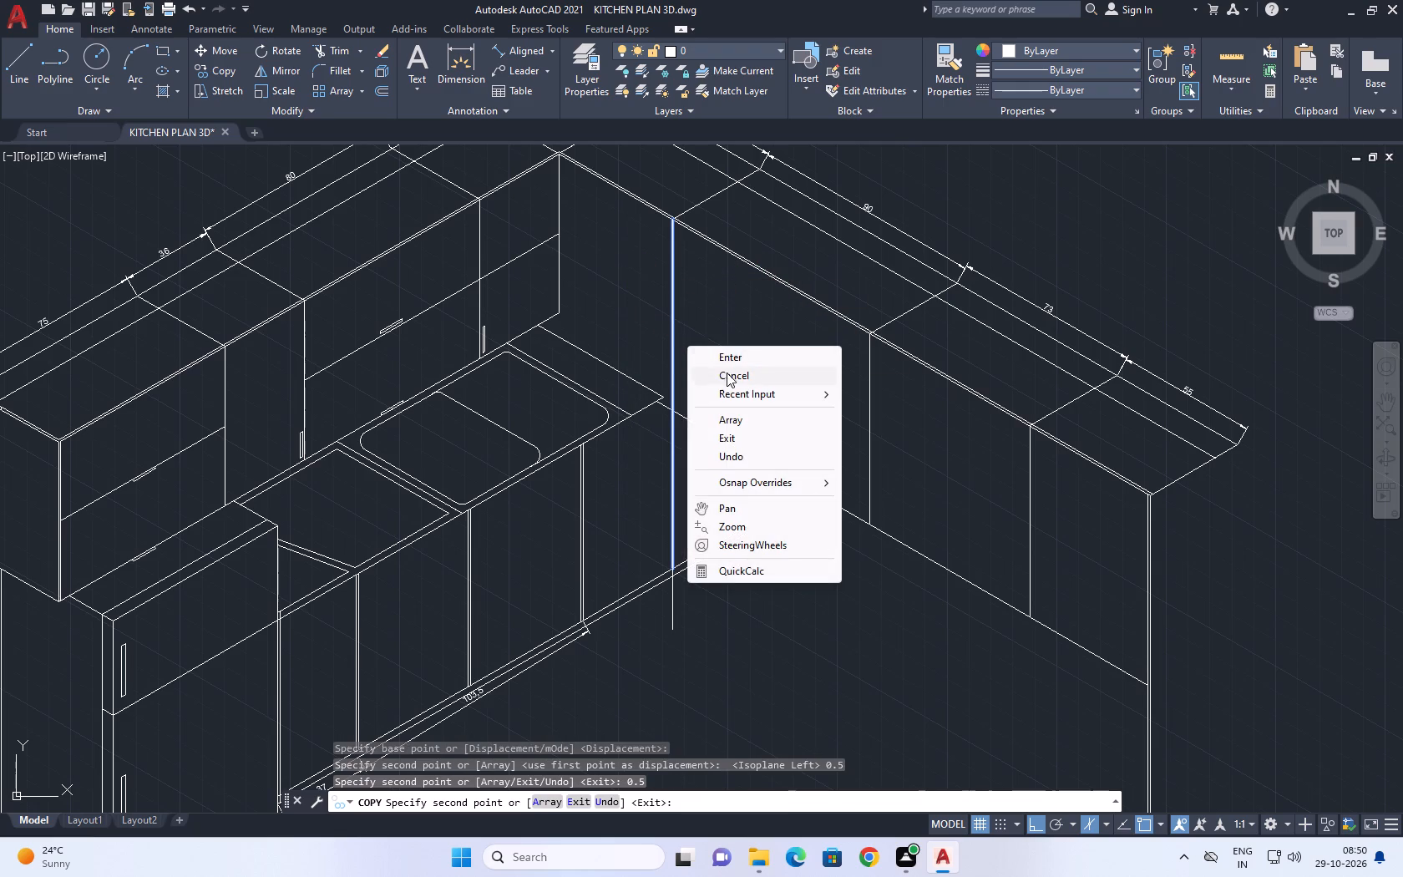
pyautogui.click(727, 373)
# Erase the original middle line between the two copies of the adjoining wall cabinets' first vertical line.
pyautogui.scroll(3, 661, 568)
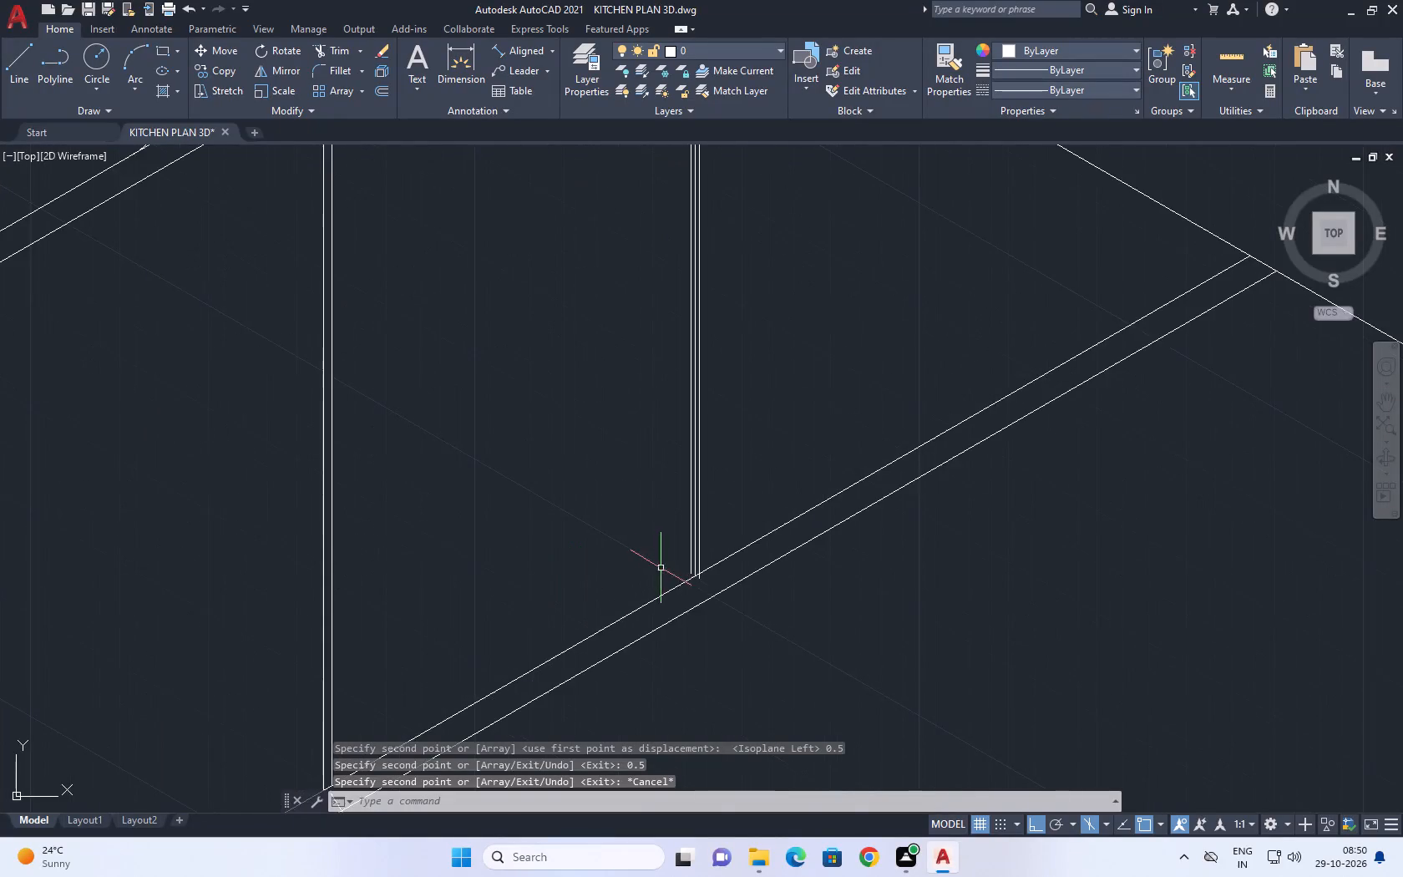
pyautogui.scroll(2, 742, 570)
pyautogui.click(620, 556)
pyautogui.rightClick(681, 438)
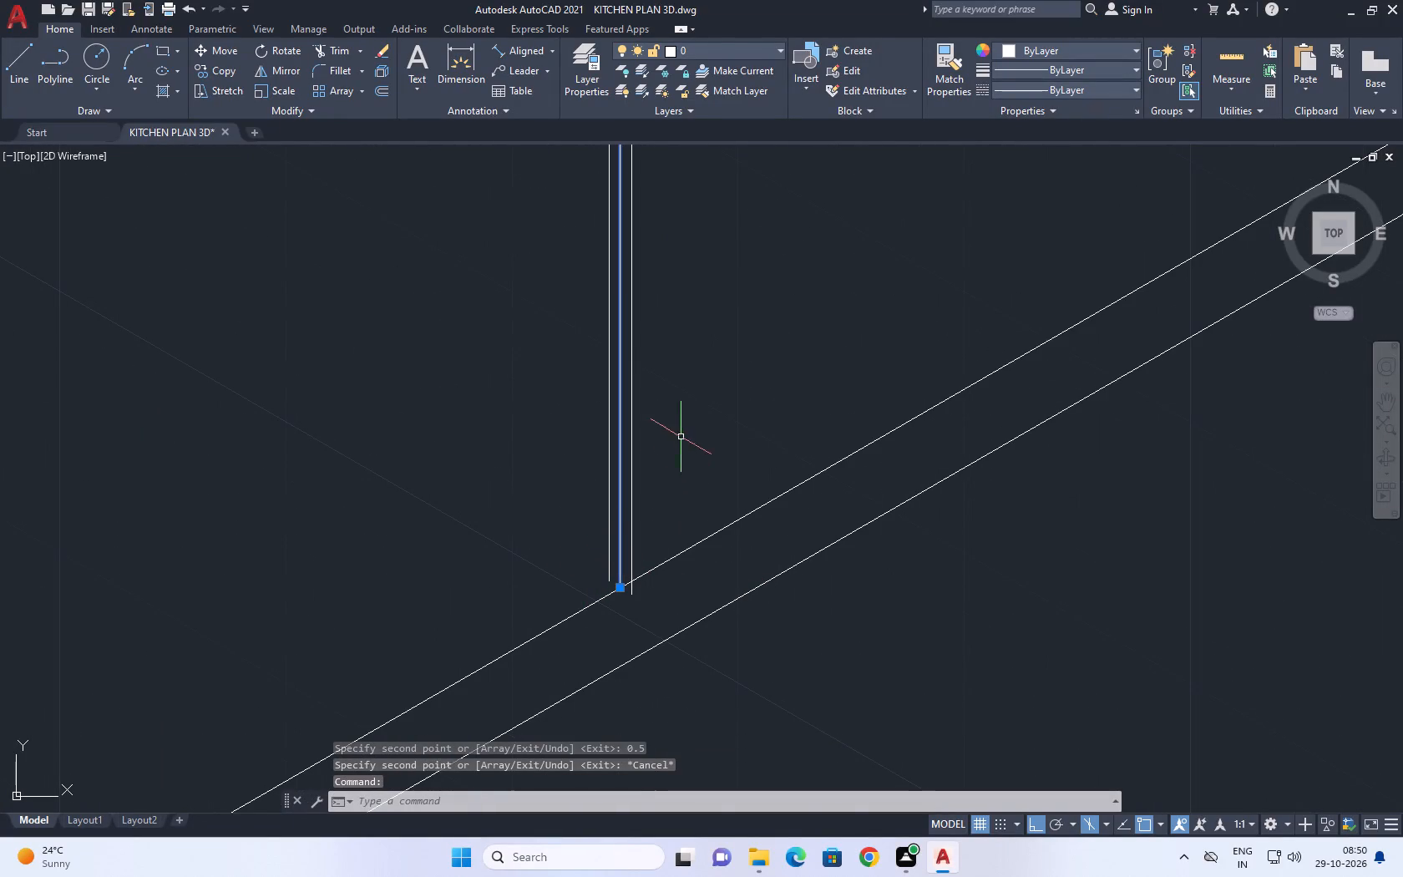
pyautogui.scroll(1, 666, 120)
pyautogui.click(712, 126)
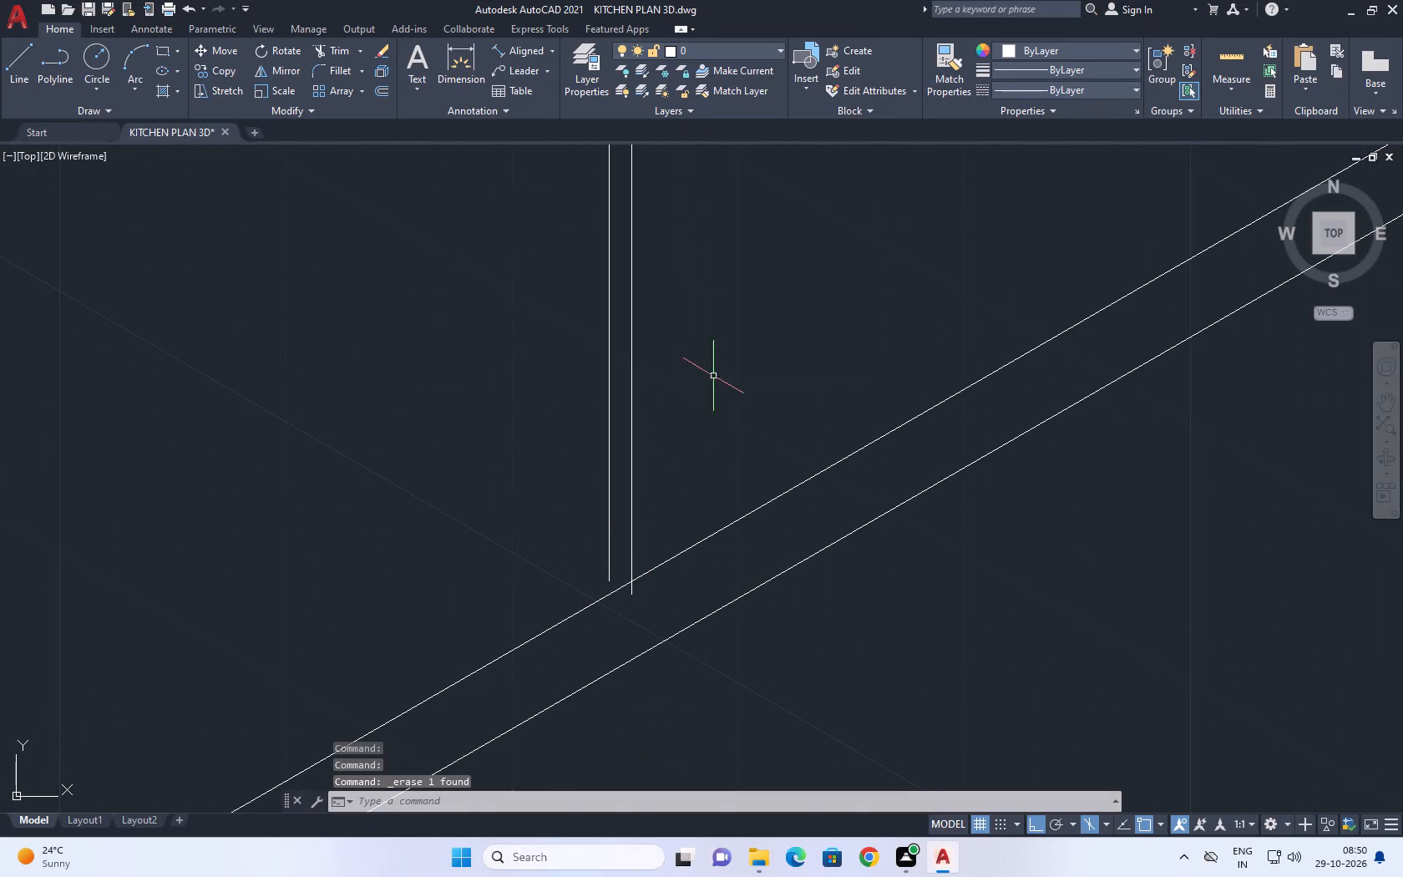
# Shorten the overlong copy of the adjoining wall cabinets' first vertical line so it ends on the upper base line.
pyautogui.moveTo(601, 577); pyautogui.dragTo(607, 588, button='middle')
pyautogui.scroll(2, 639, 598)
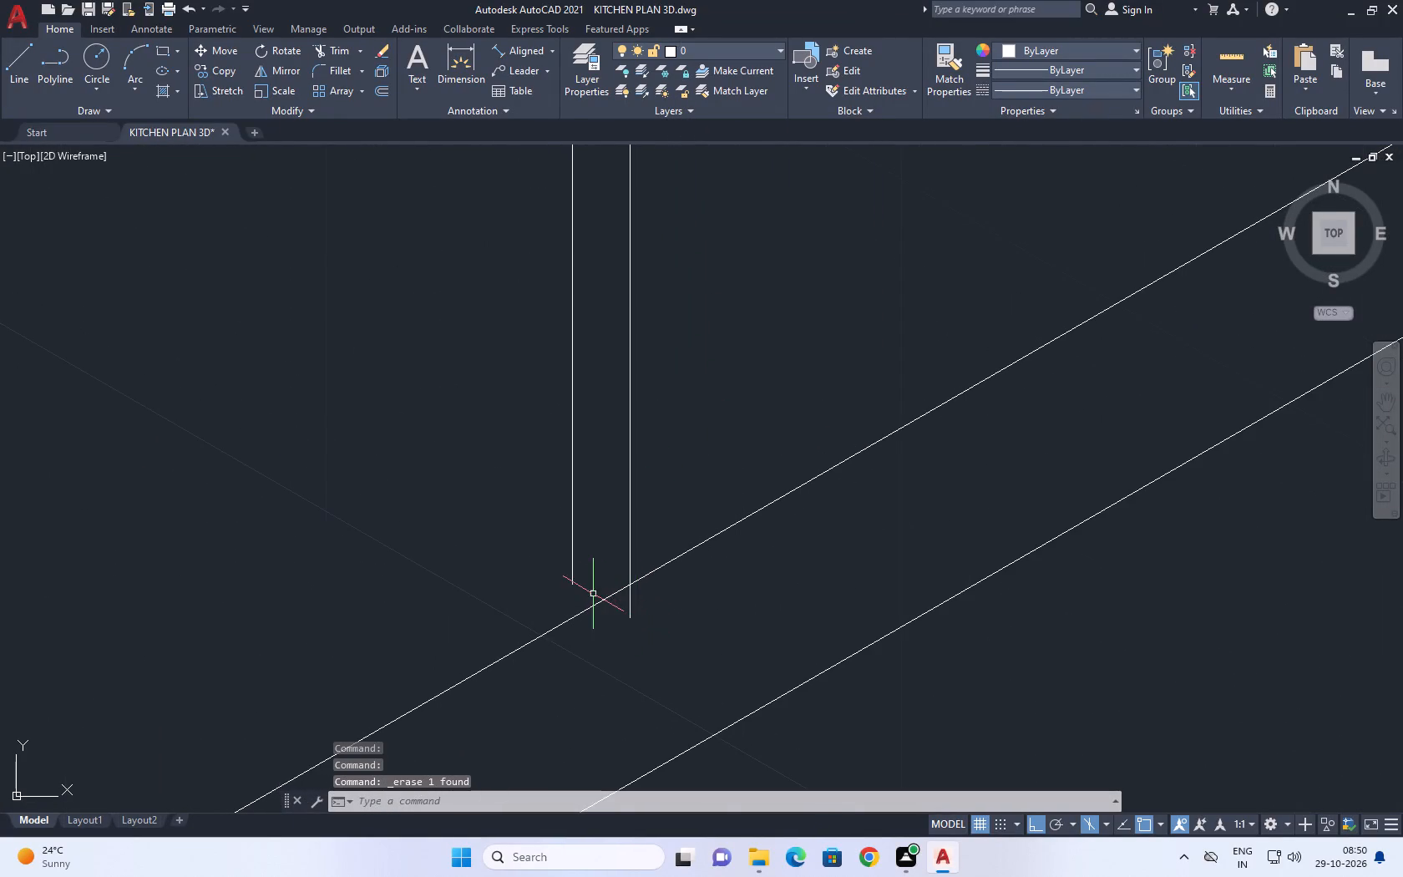
pyautogui.scroll(2, 589, 592)
pyautogui.moveTo(592, 565); pyautogui.dragTo(787, 446, button='middle')
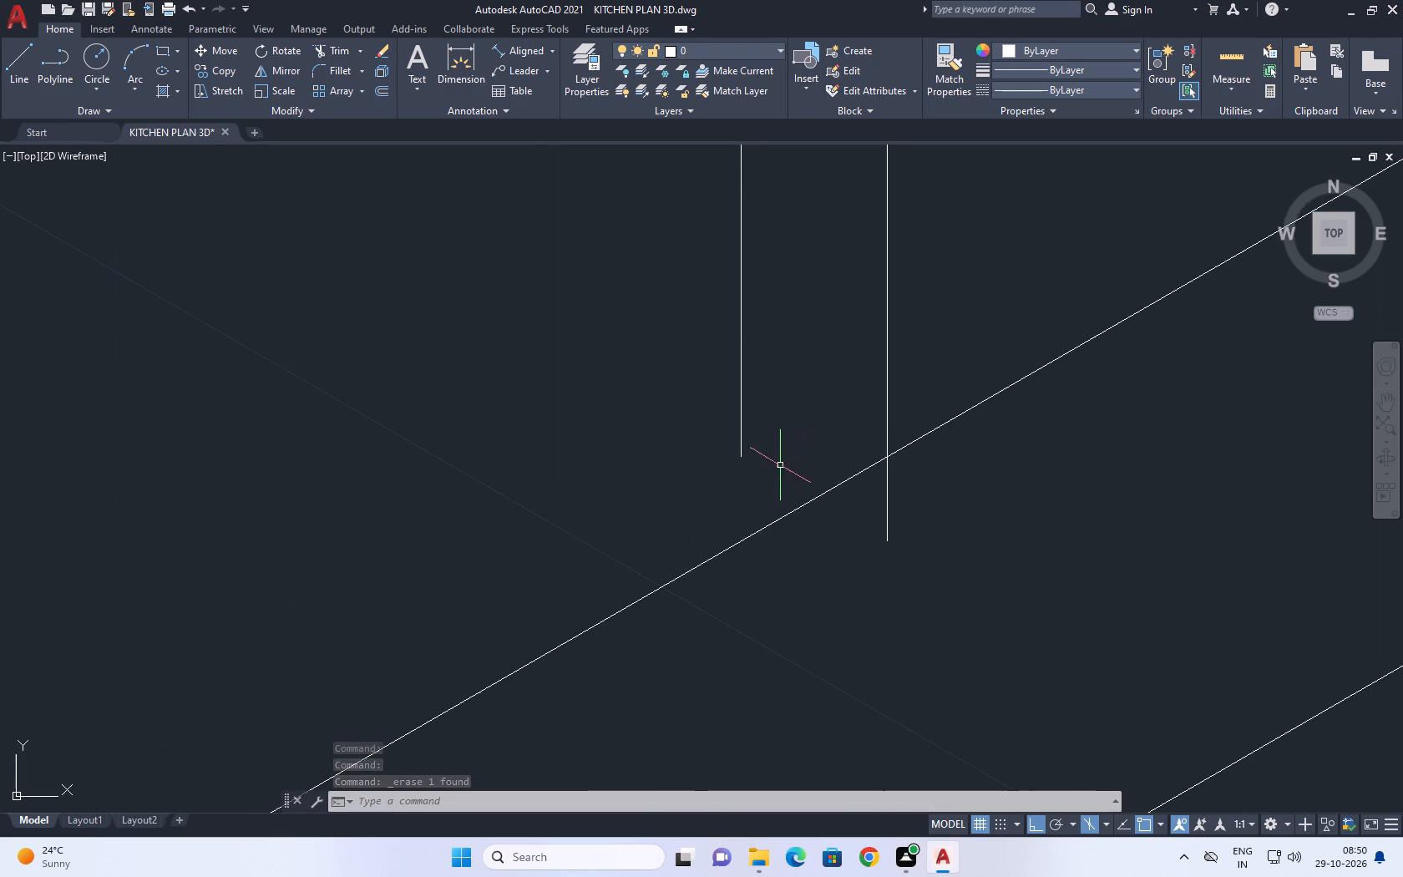
pyautogui.scroll(-1, 701, 436)
pyautogui.scroll(3, 734, 453)
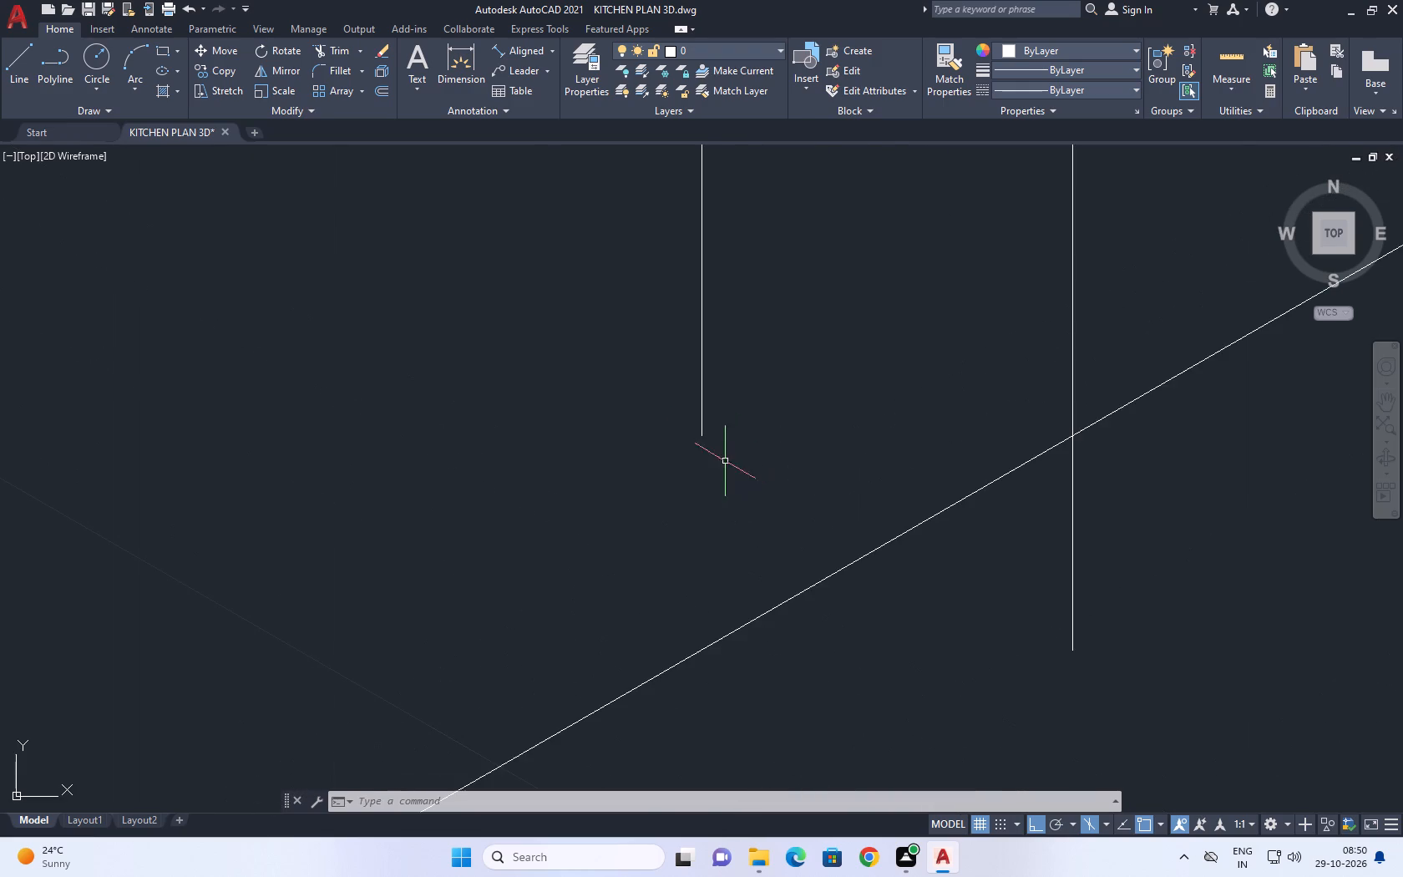
pyautogui.scroll(-9, 712, 469)
pyautogui.moveTo(724, 323); pyautogui.dragTo(740, 436, button='middle')
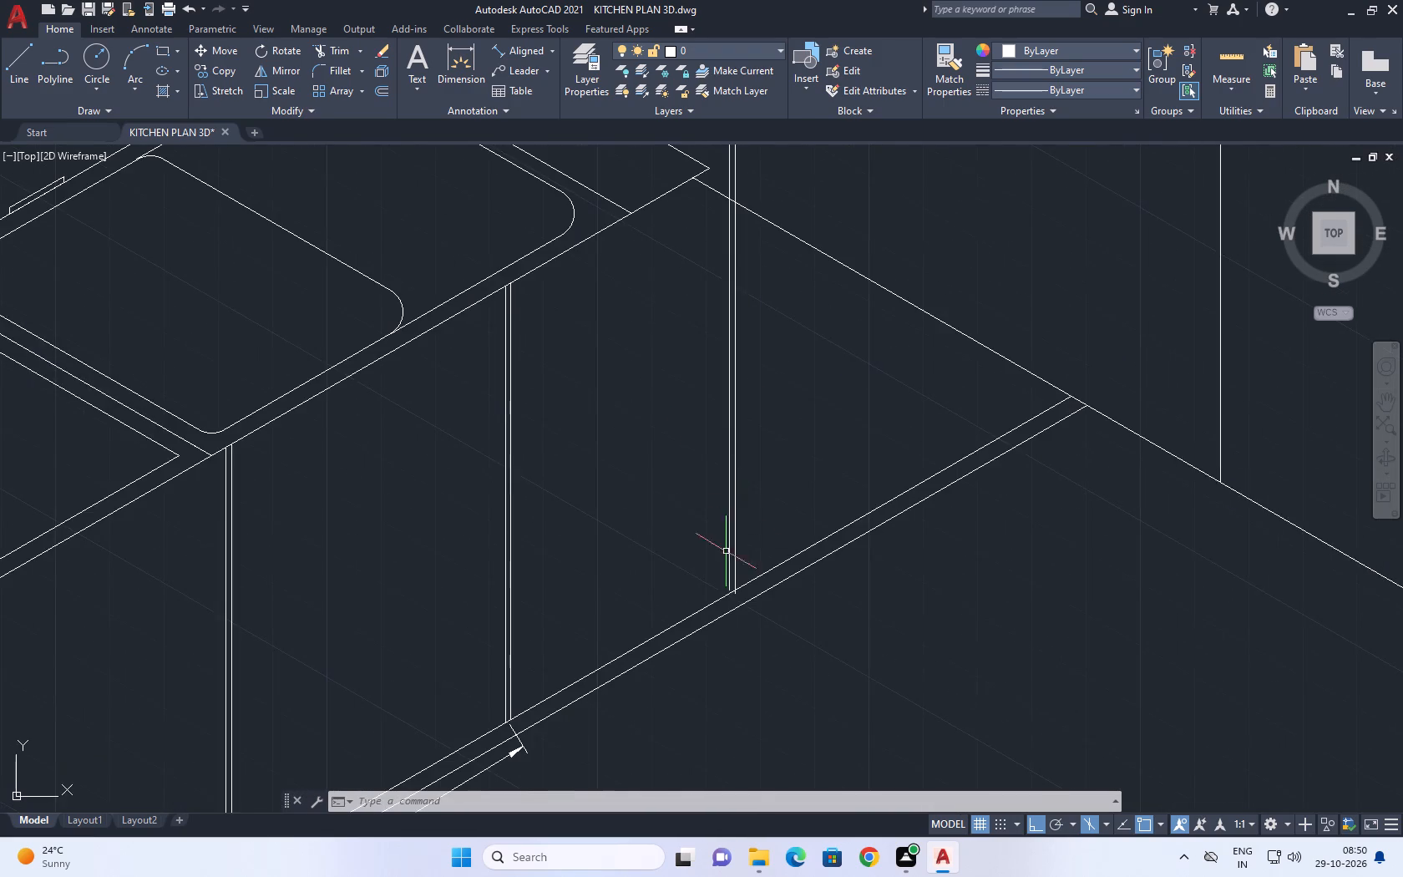
pyautogui.scroll(9, 734, 579)
pyautogui.moveTo(864, 644); pyautogui.dragTo(863, 633)
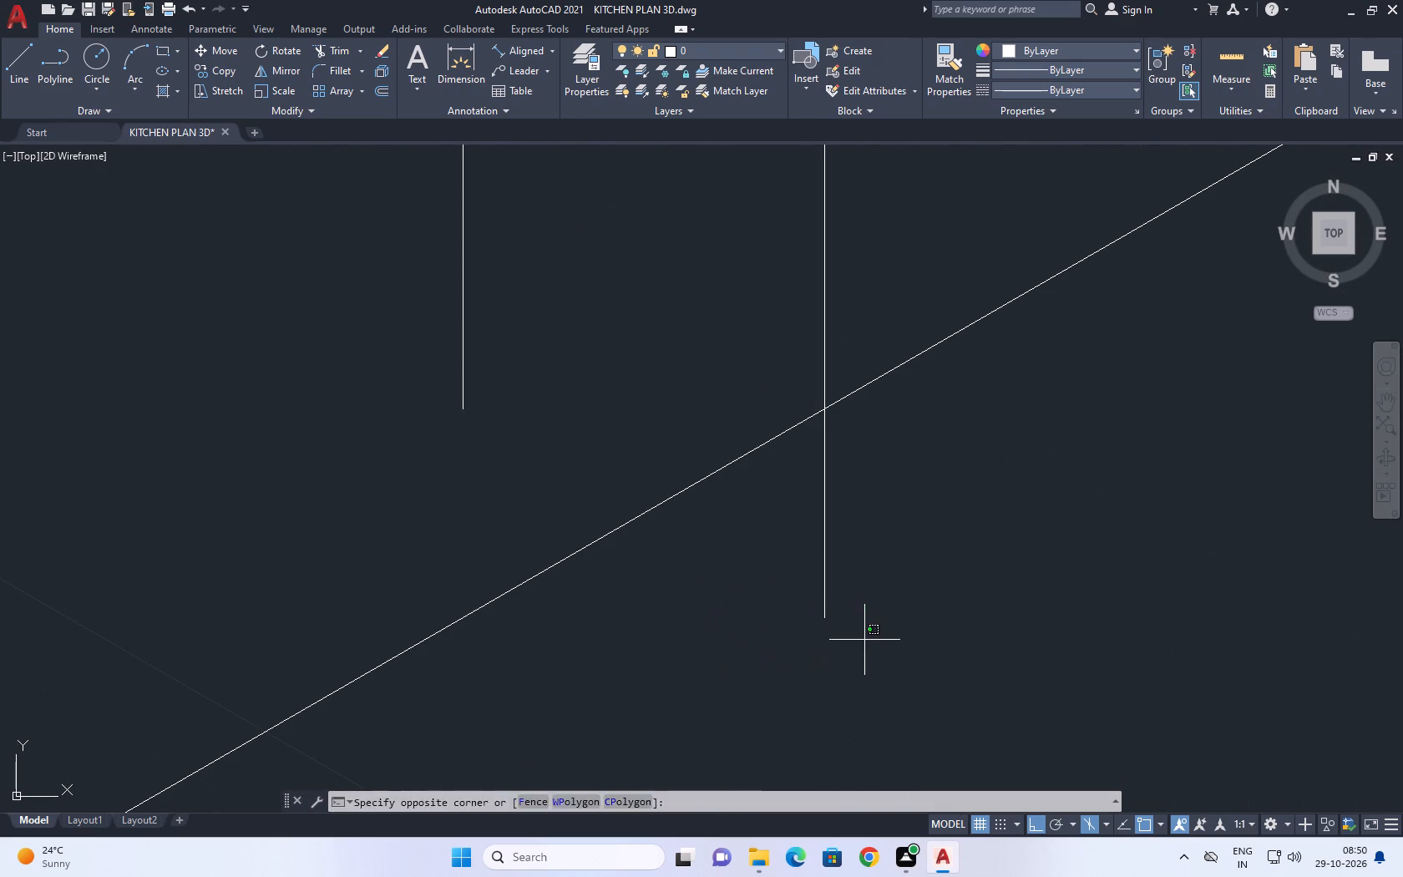
pyautogui.moveTo(863, 633); pyautogui.dragTo(849, 586)
pyautogui.click(811, 515)
pyautogui.click(828, 617)
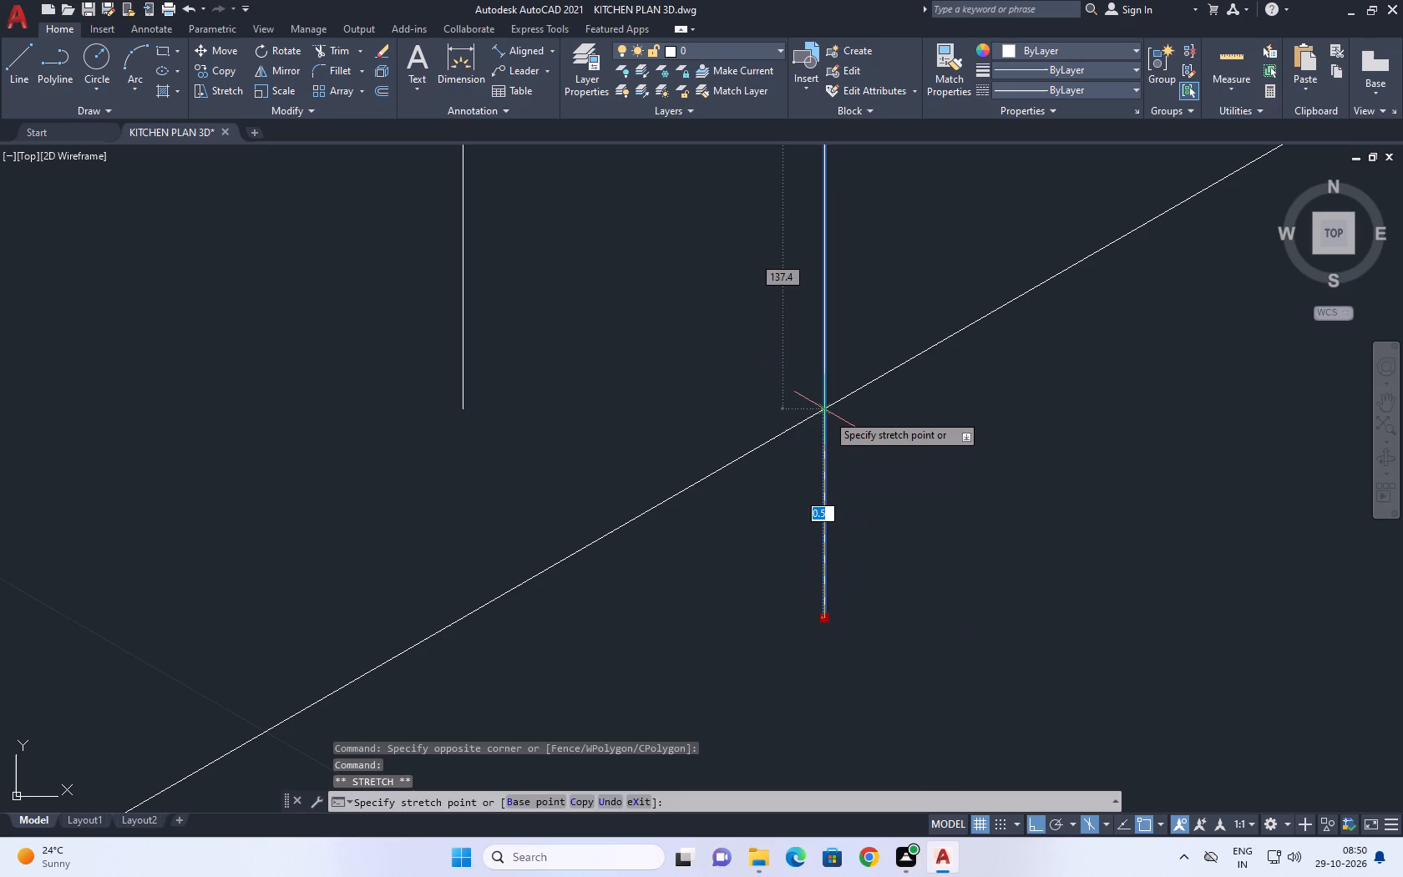
pyautogui.click(827, 412)
pyautogui.rightClick(733, 373)
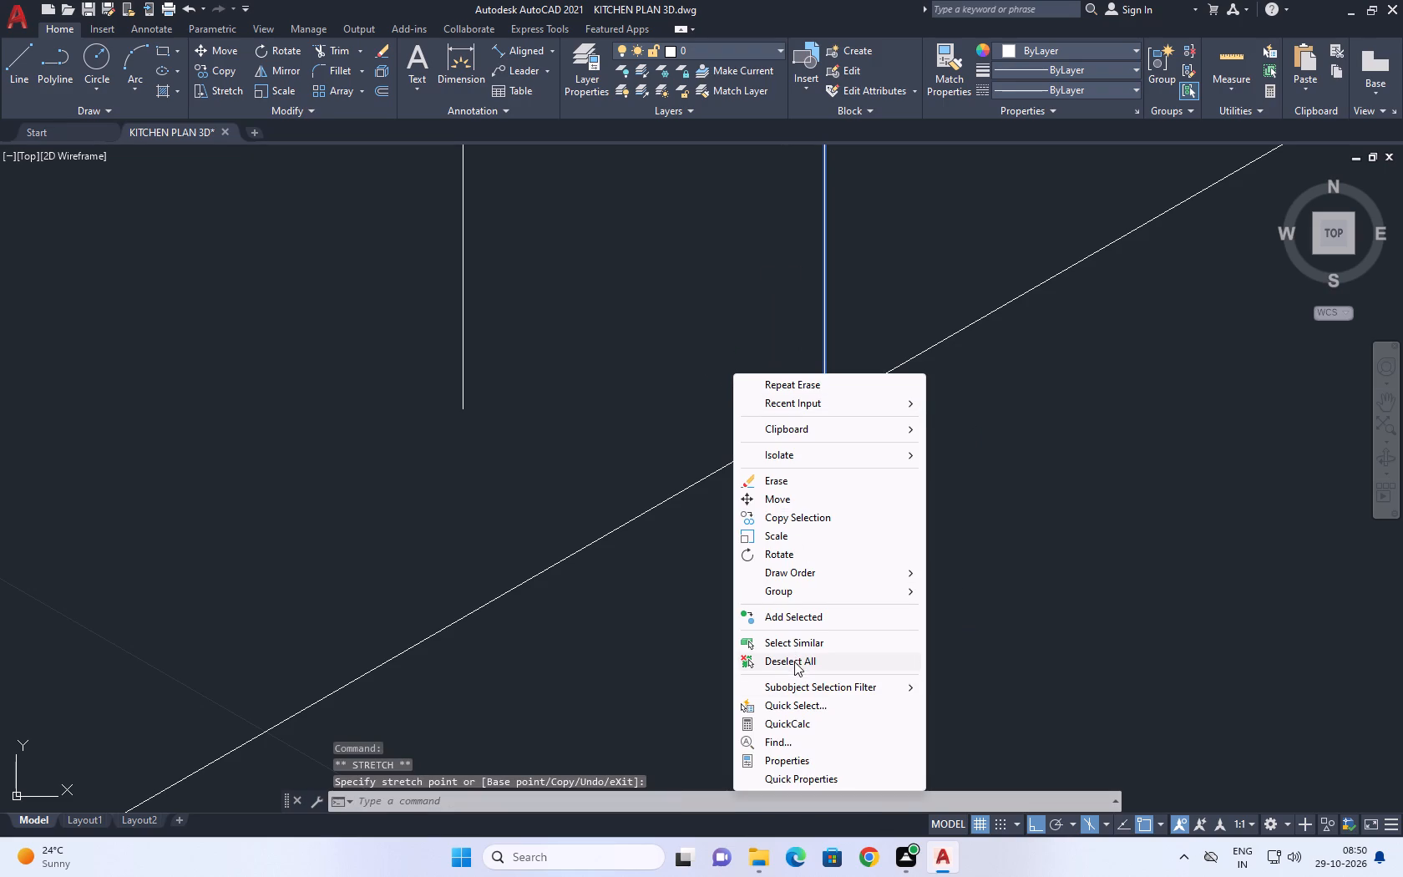
pyautogui.click(794, 662)
# Extend the shorter copy of the adjoining wall cabinets' first vertical line down to the upper base line.
pyautogui.scroll(-4, 619, 486)
pyautogui.moveTo(558, 472); pyautogui.dragTo(615, 542, button='middle')
pyautogui.scroll(-1, 556, 472)
pyautogui.scroll(-5, 724, 577)
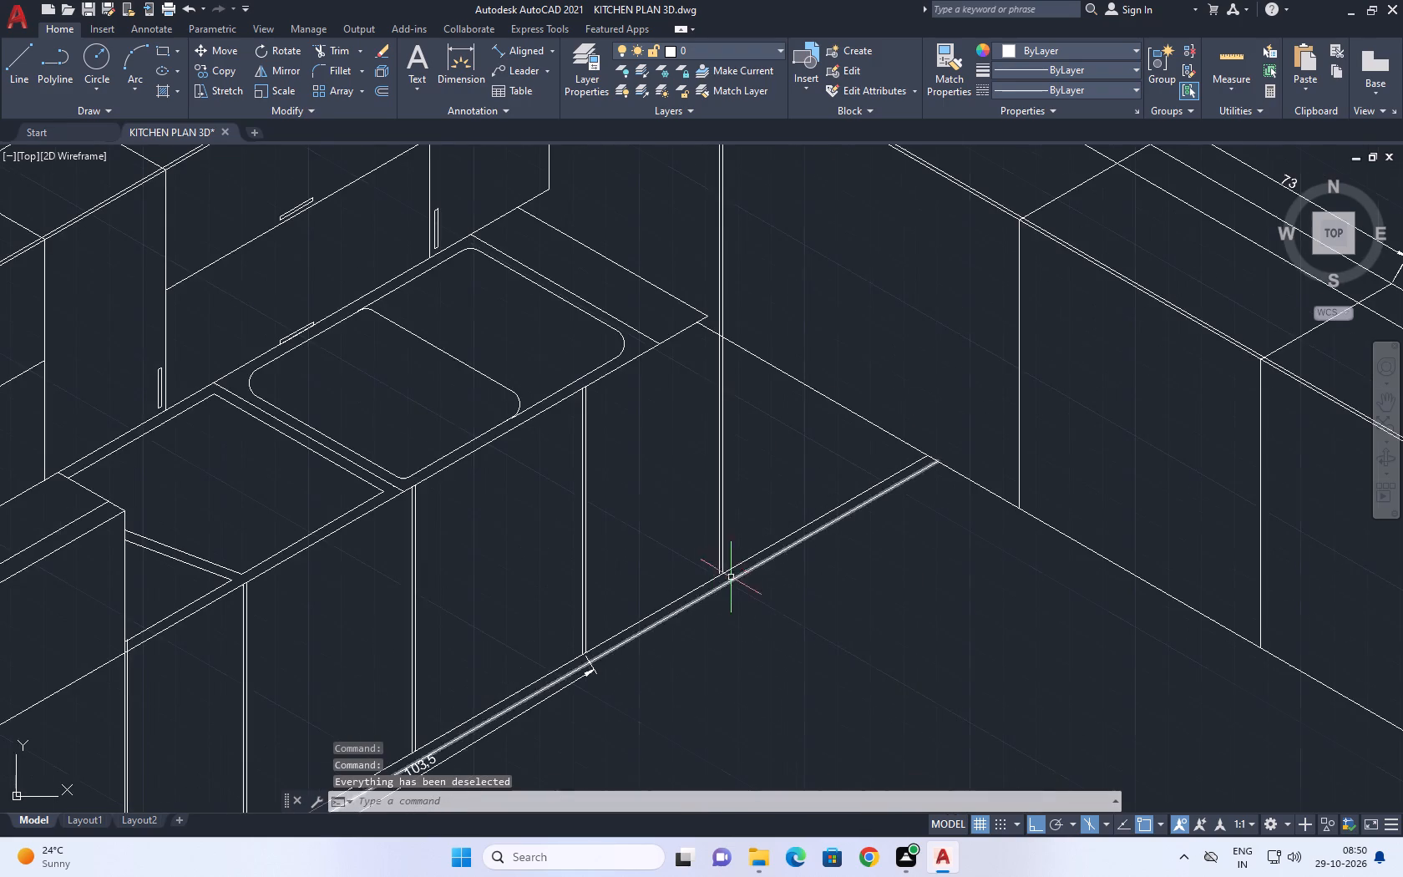
pyautogui.moveTo(691, 374); pyautogui.dragTo(688, 535, button='middle')
pyautogui.scroll(2, 712, 230)
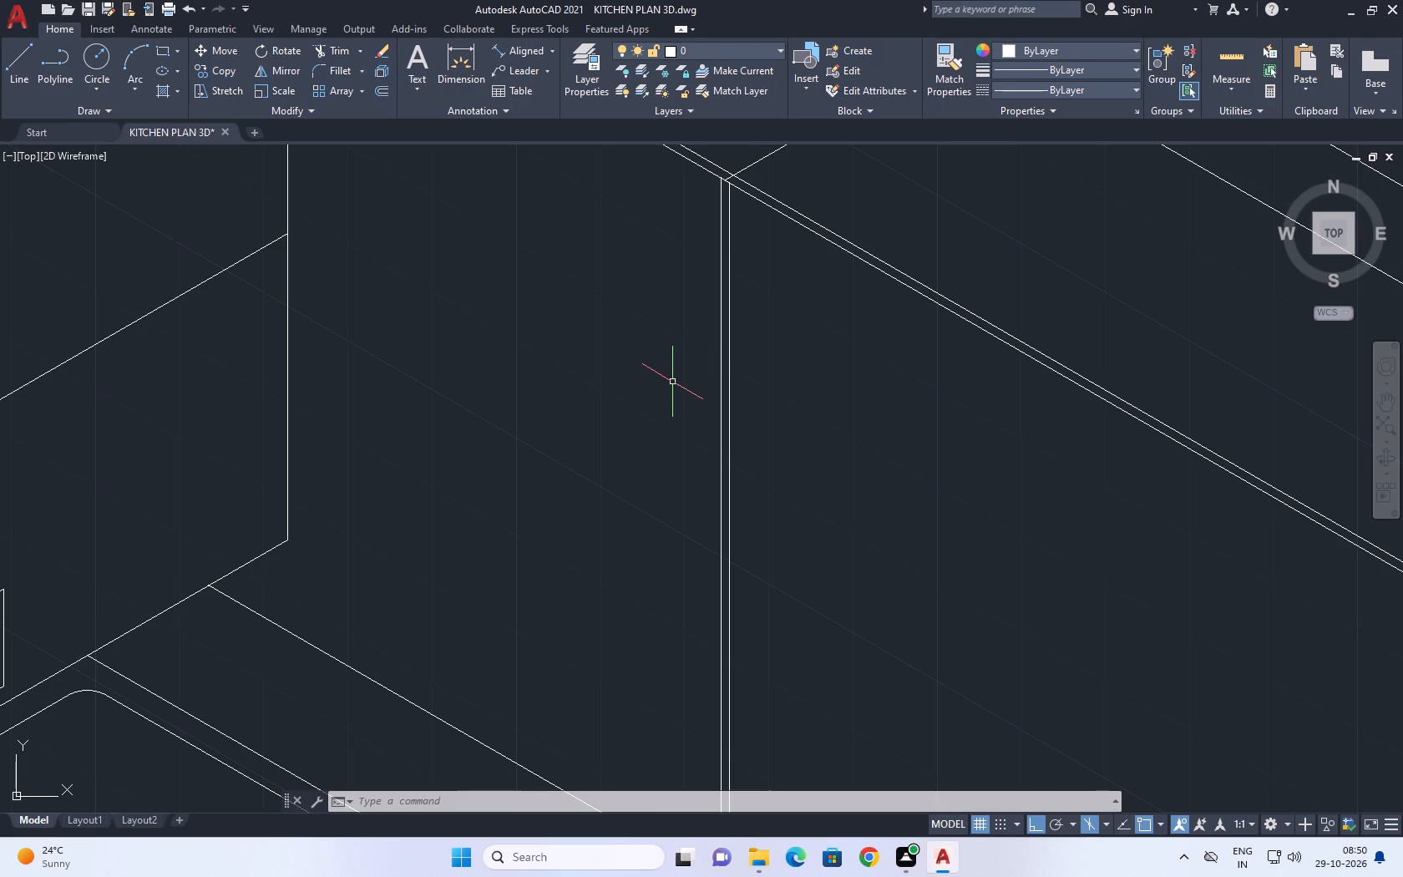
pyautogui.write('ex')
pyautogui.press('space')
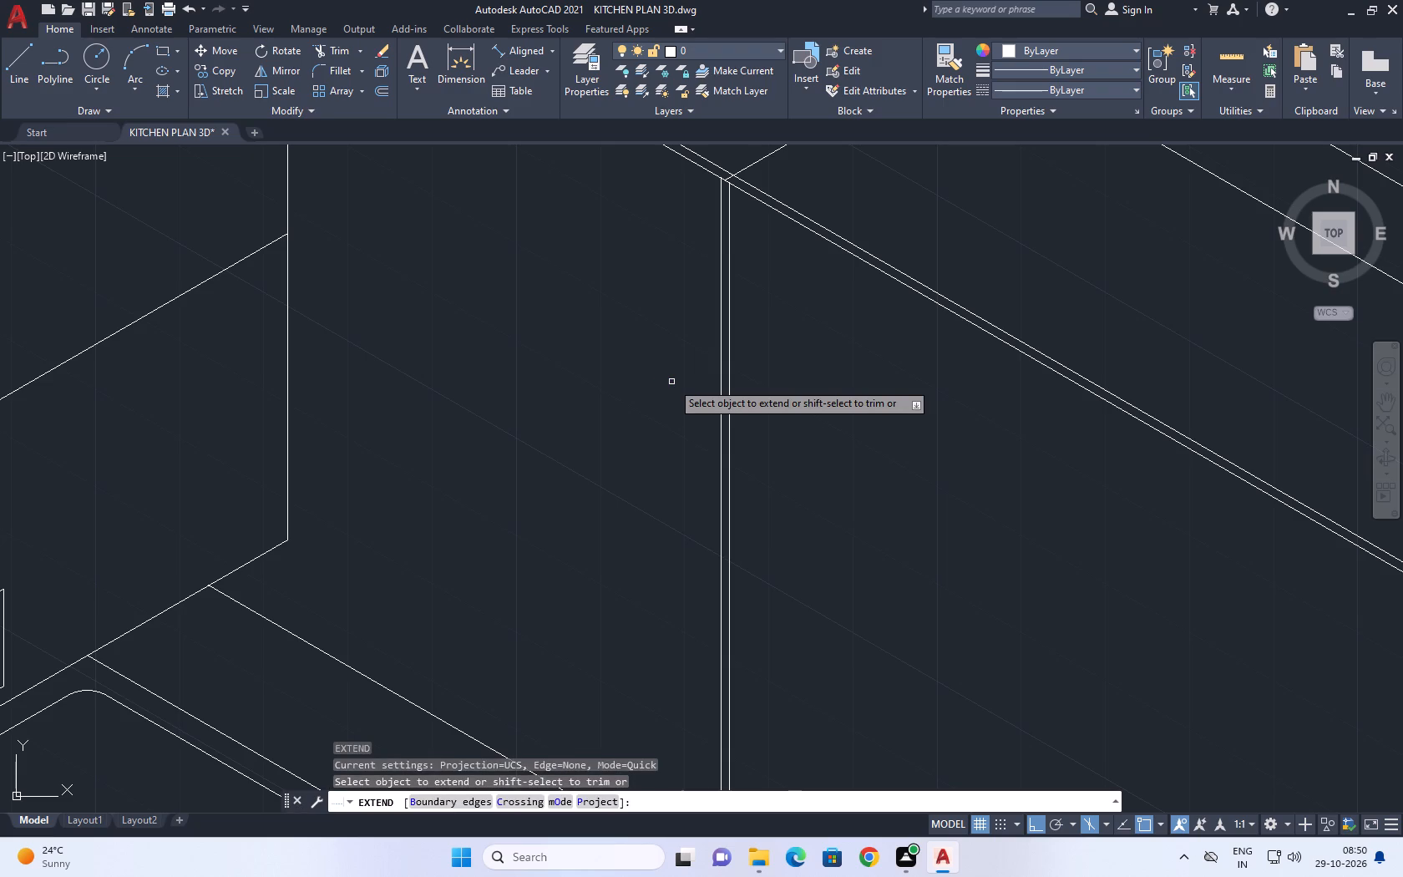
pyautogui.scroll(-4, 894, 391)
pyautogui.scroll(2, 857, 589)
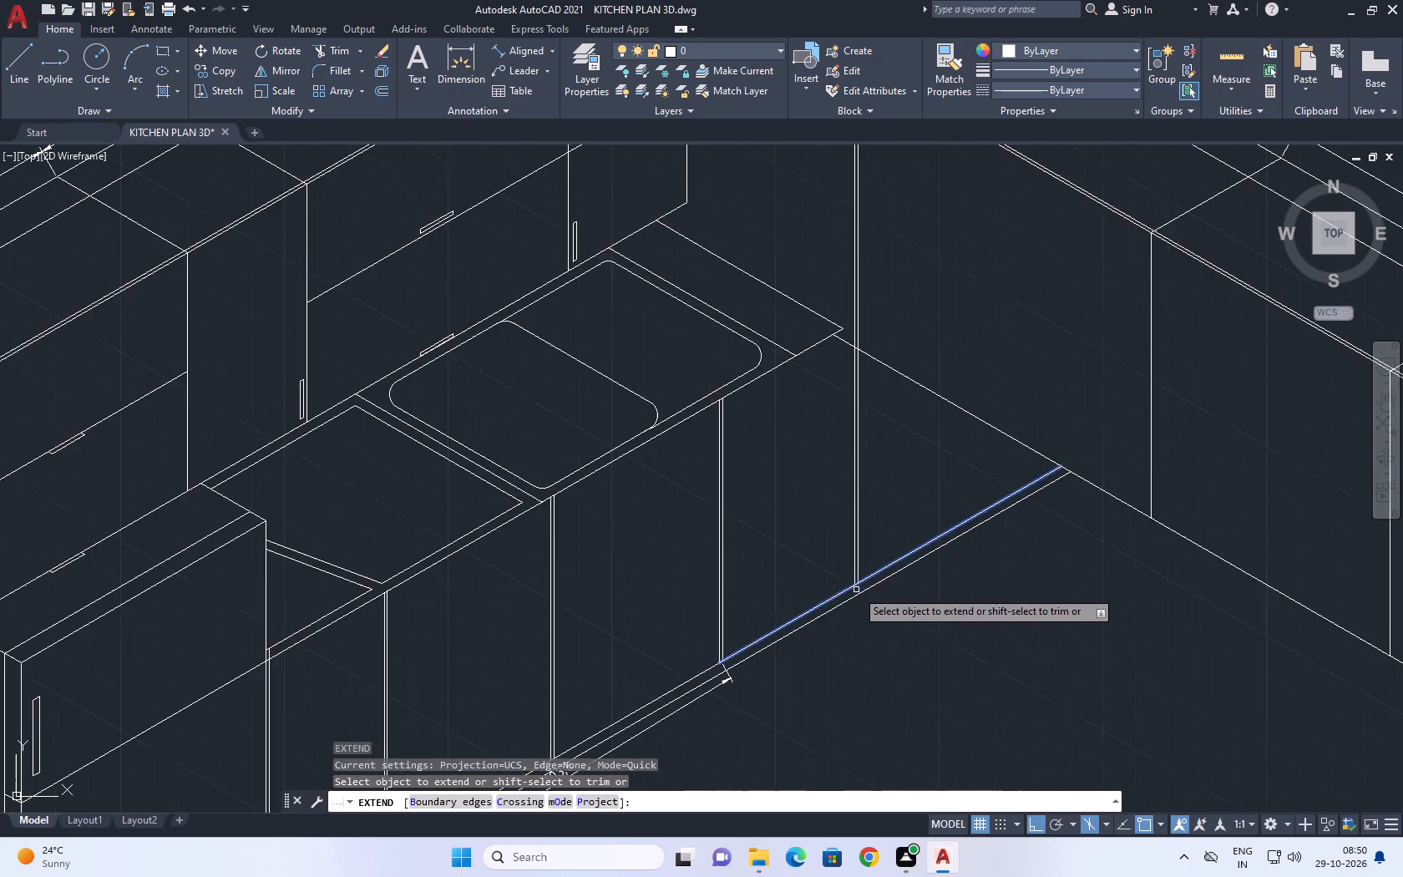
pyautogui.scroll(3, 856, 590)
pyautogui.click(847, 555)
pyautogui.rightClick(909, 384)
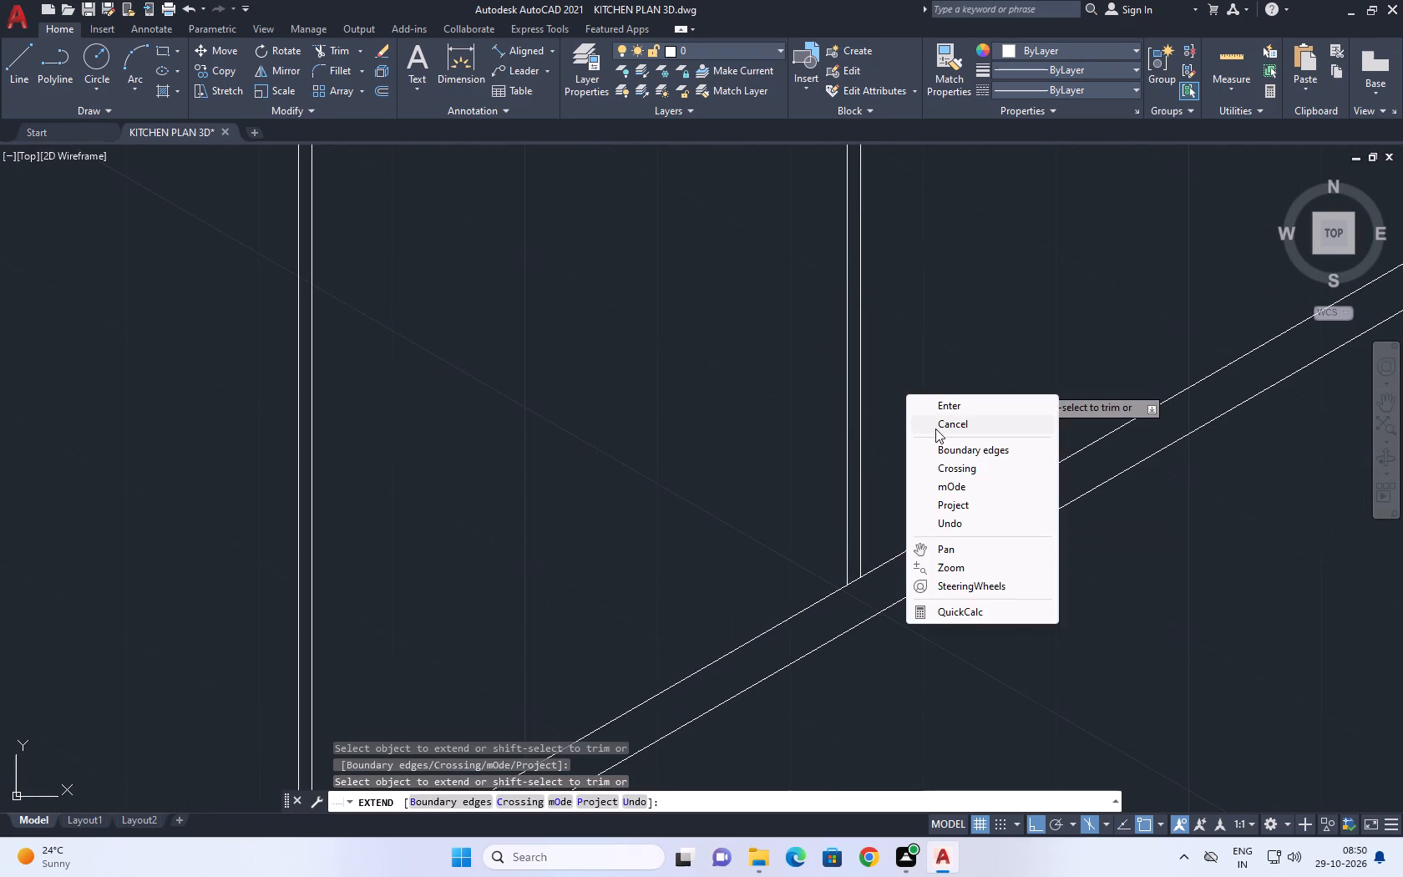
pyautogui.click(940, 428)
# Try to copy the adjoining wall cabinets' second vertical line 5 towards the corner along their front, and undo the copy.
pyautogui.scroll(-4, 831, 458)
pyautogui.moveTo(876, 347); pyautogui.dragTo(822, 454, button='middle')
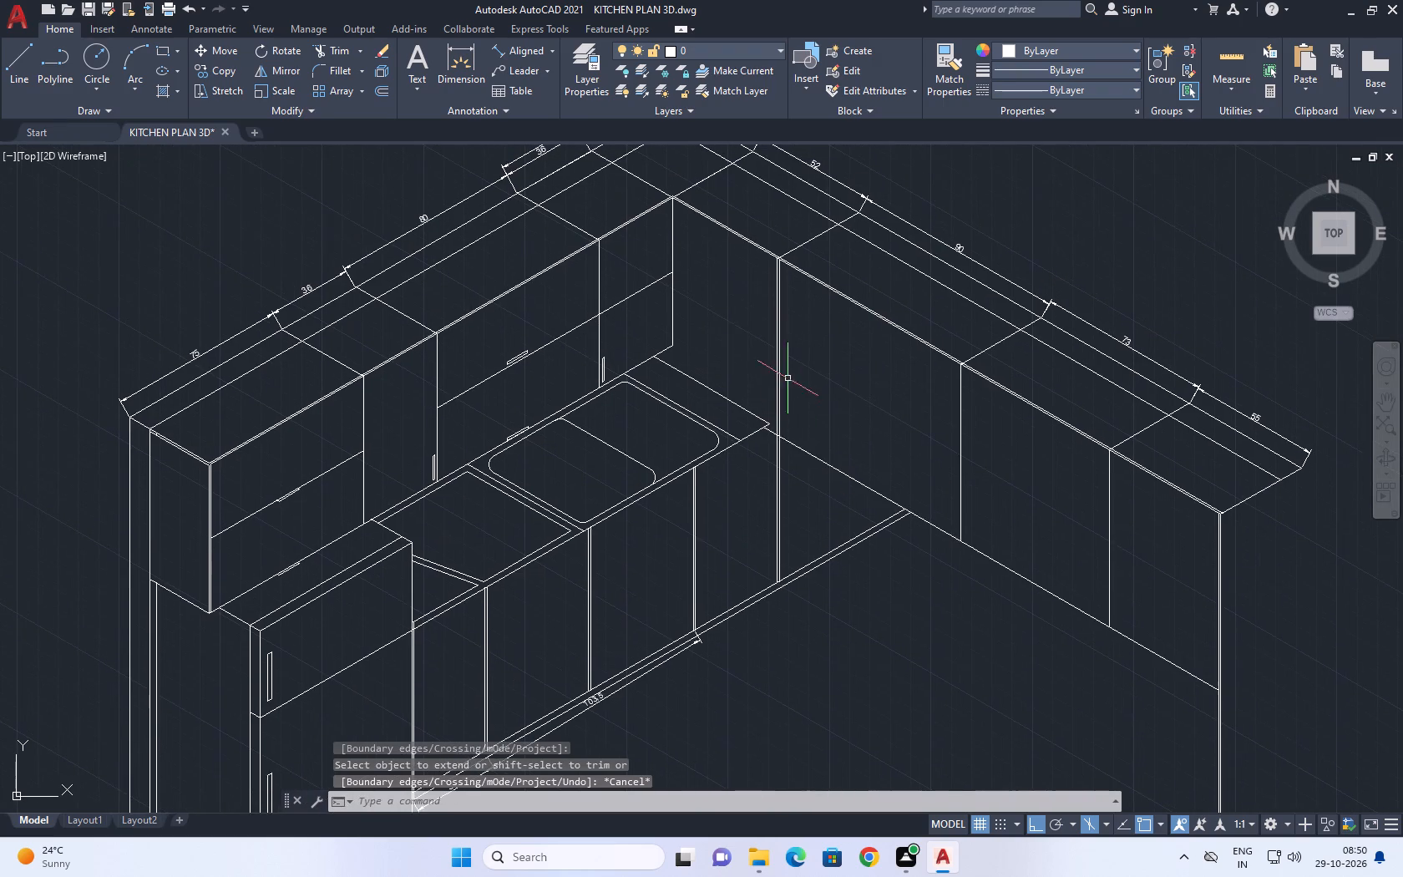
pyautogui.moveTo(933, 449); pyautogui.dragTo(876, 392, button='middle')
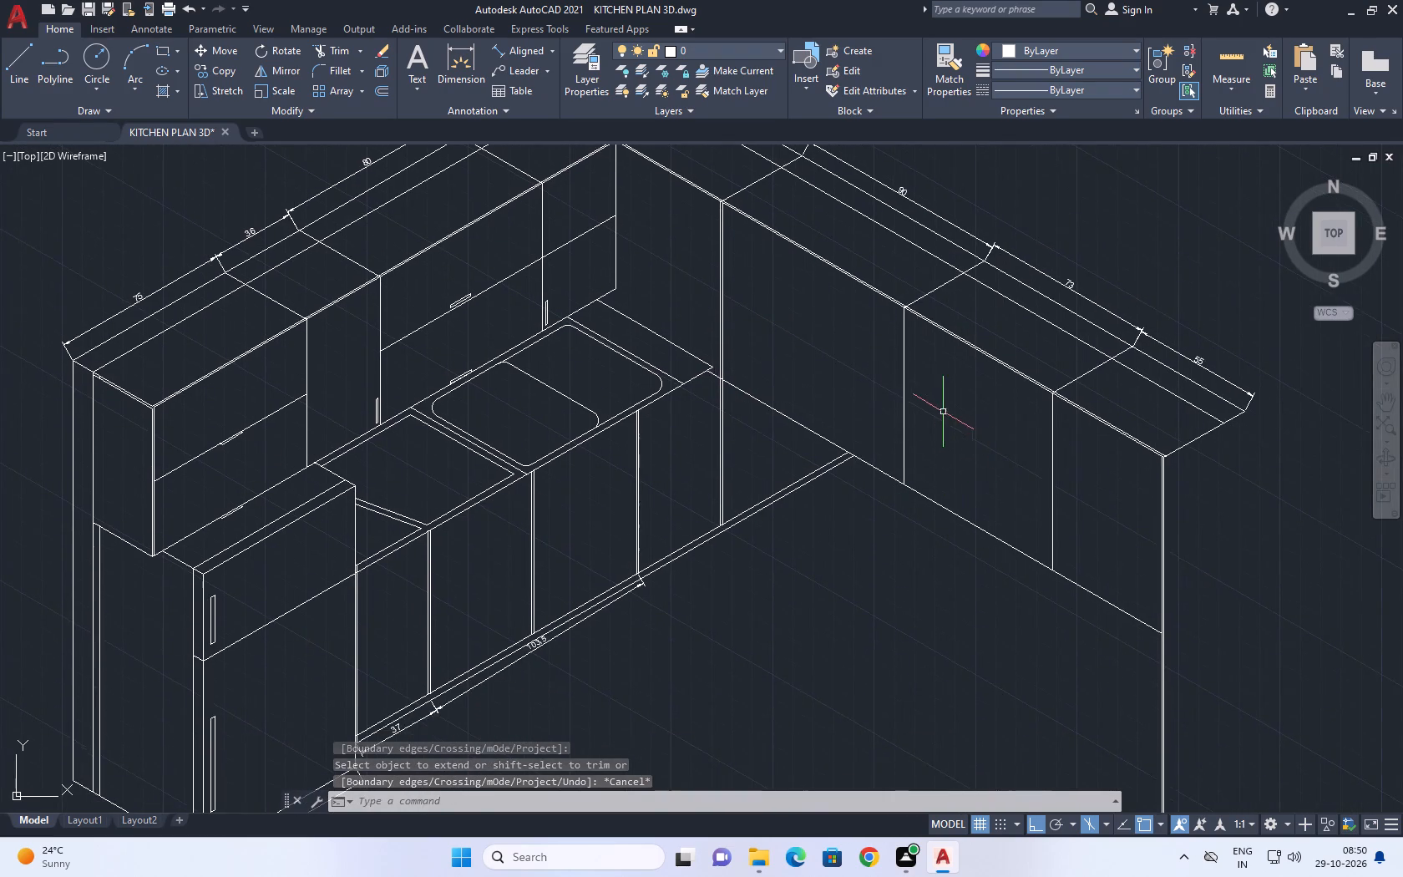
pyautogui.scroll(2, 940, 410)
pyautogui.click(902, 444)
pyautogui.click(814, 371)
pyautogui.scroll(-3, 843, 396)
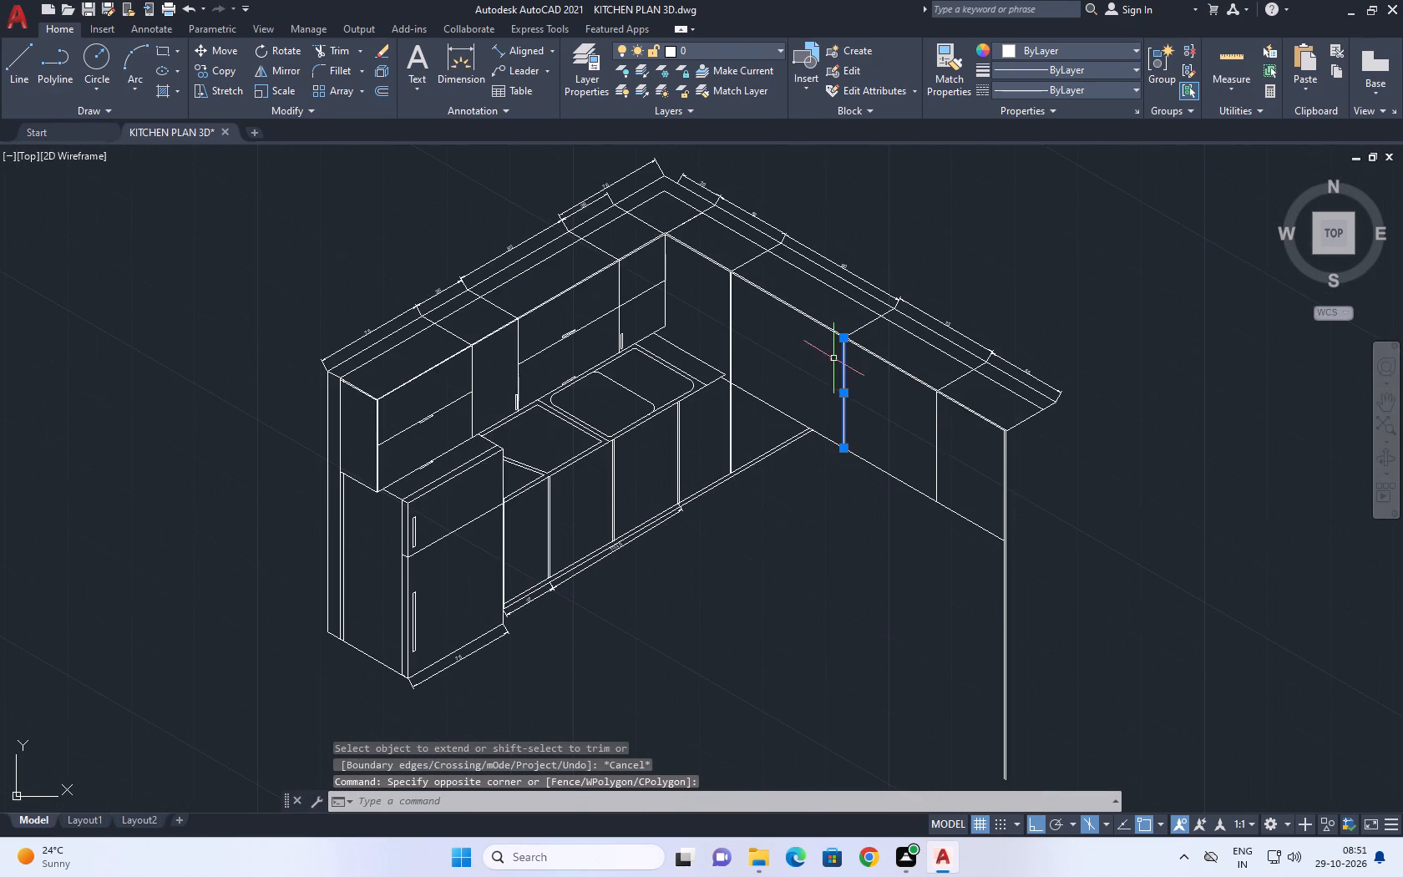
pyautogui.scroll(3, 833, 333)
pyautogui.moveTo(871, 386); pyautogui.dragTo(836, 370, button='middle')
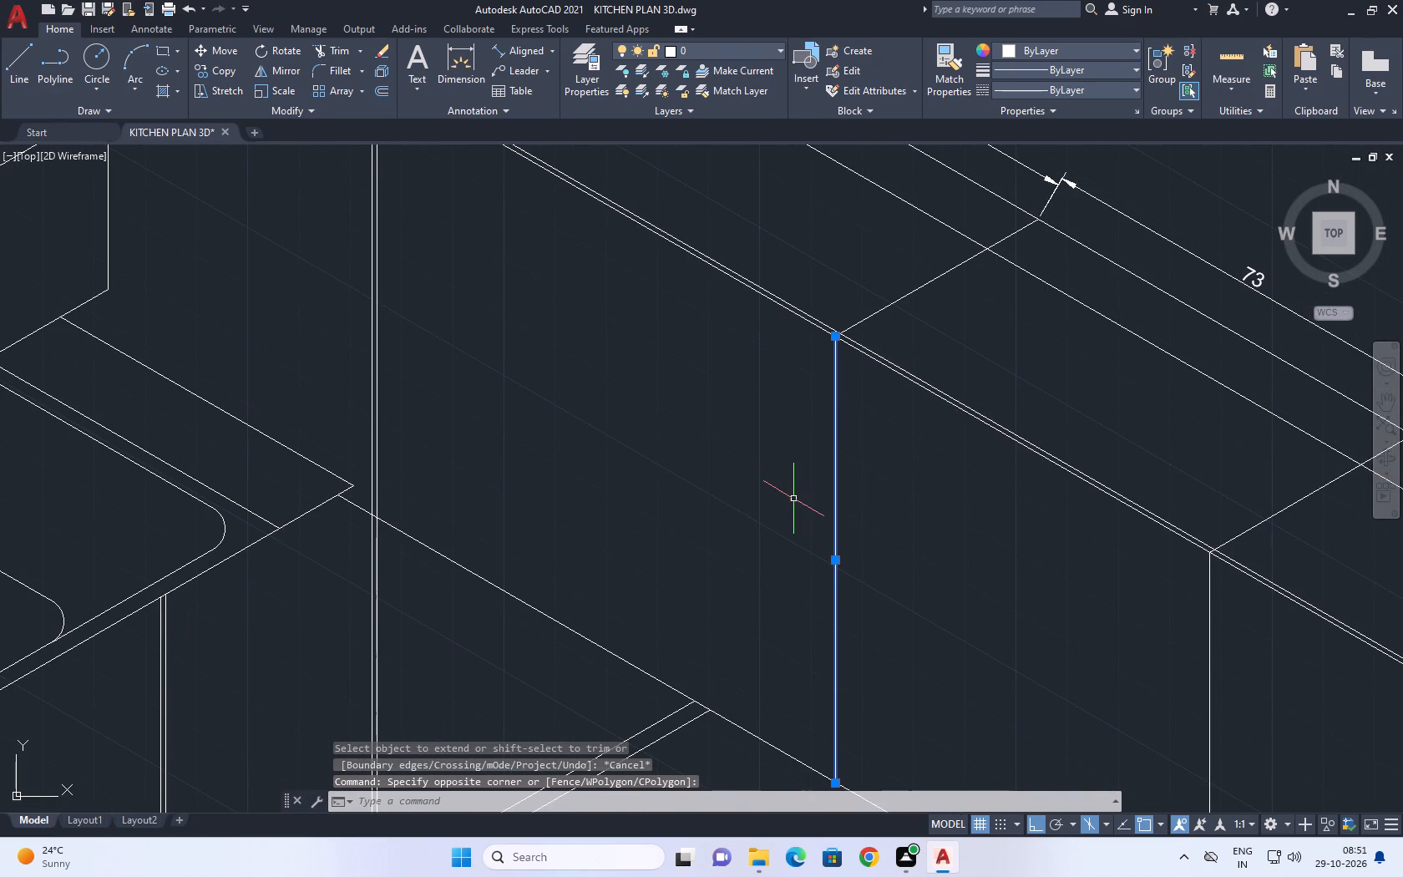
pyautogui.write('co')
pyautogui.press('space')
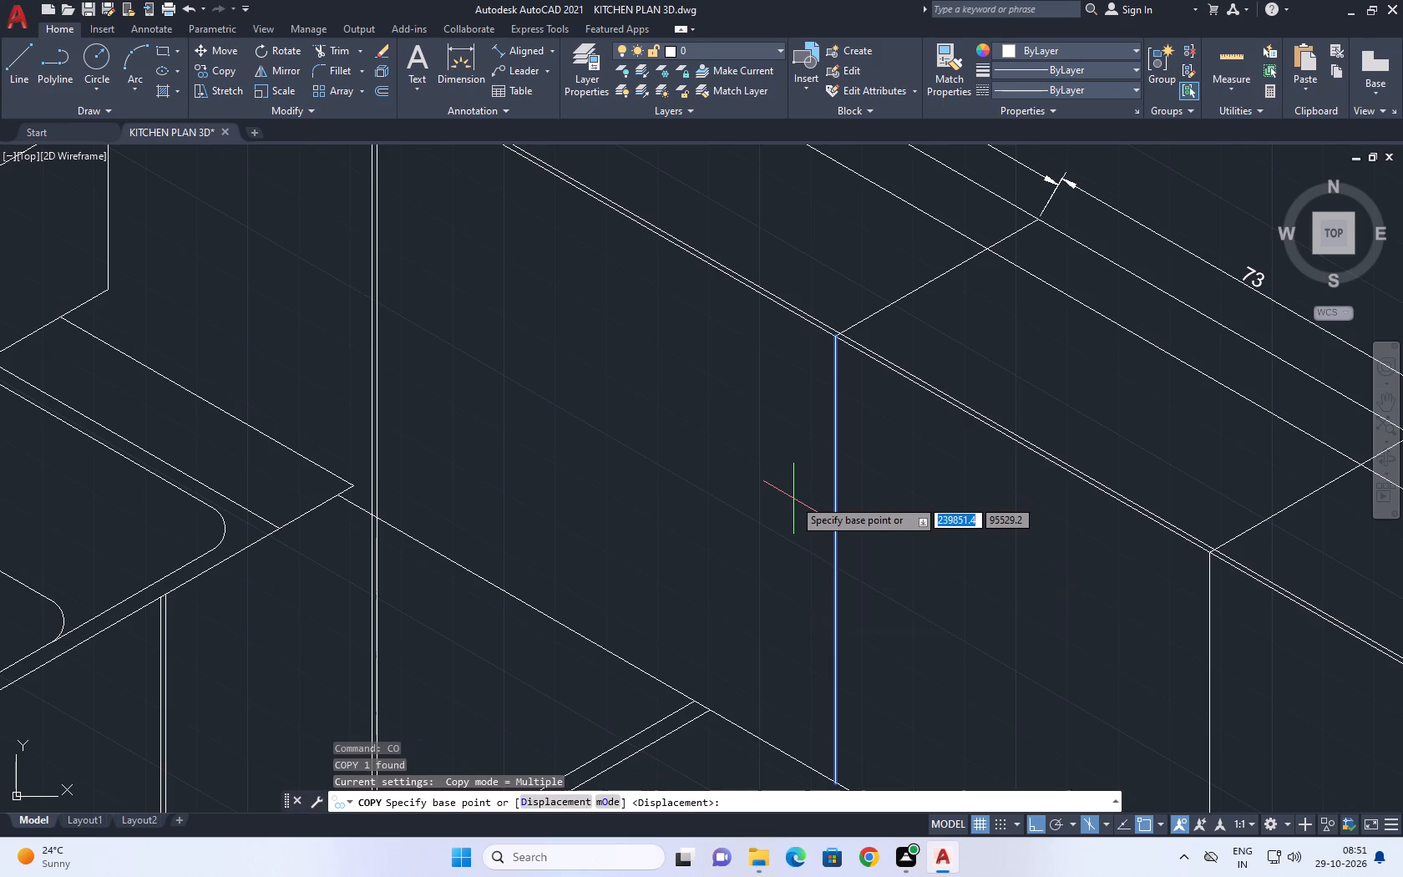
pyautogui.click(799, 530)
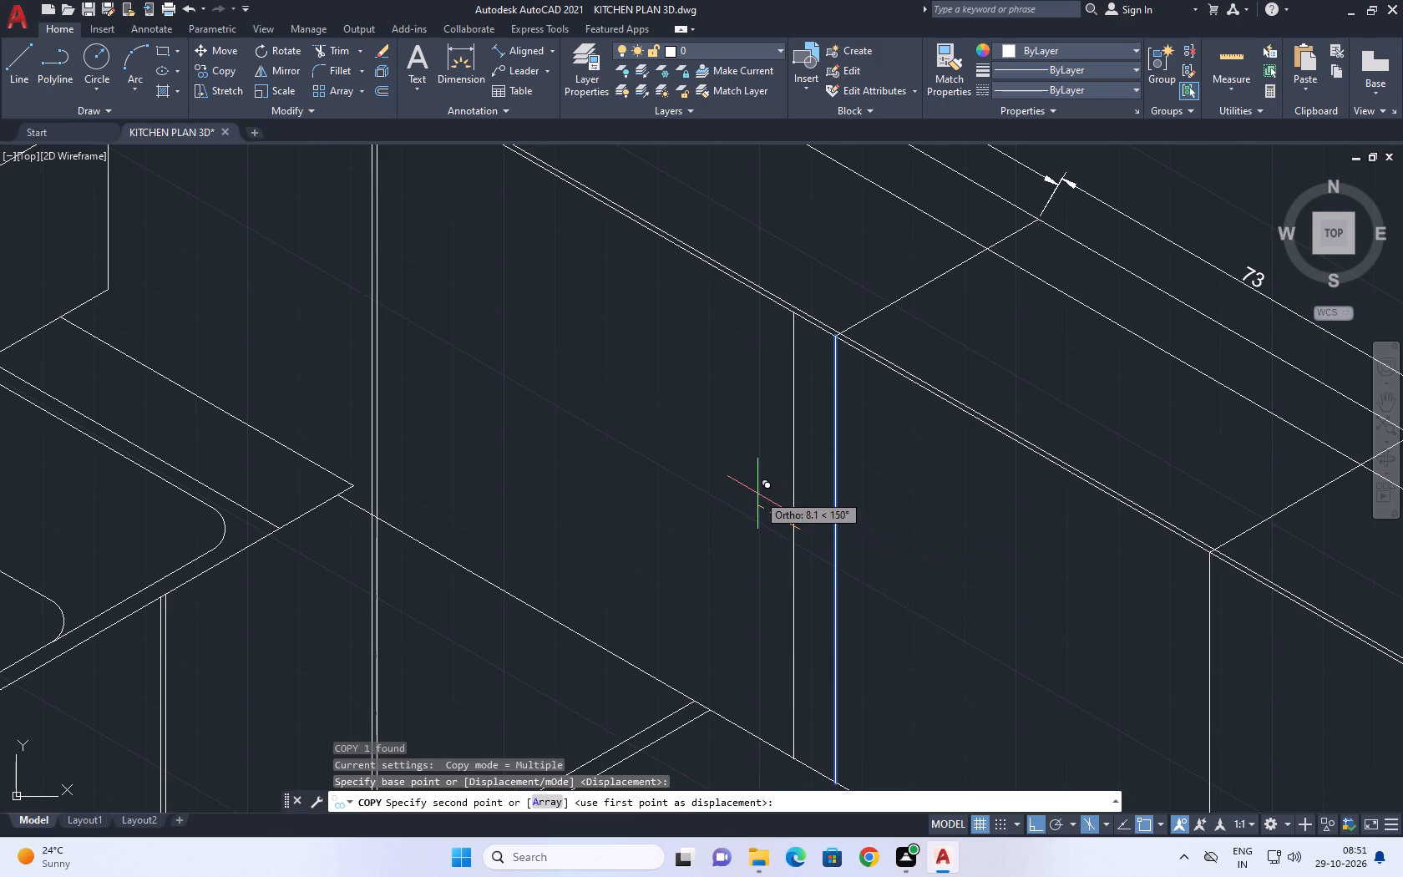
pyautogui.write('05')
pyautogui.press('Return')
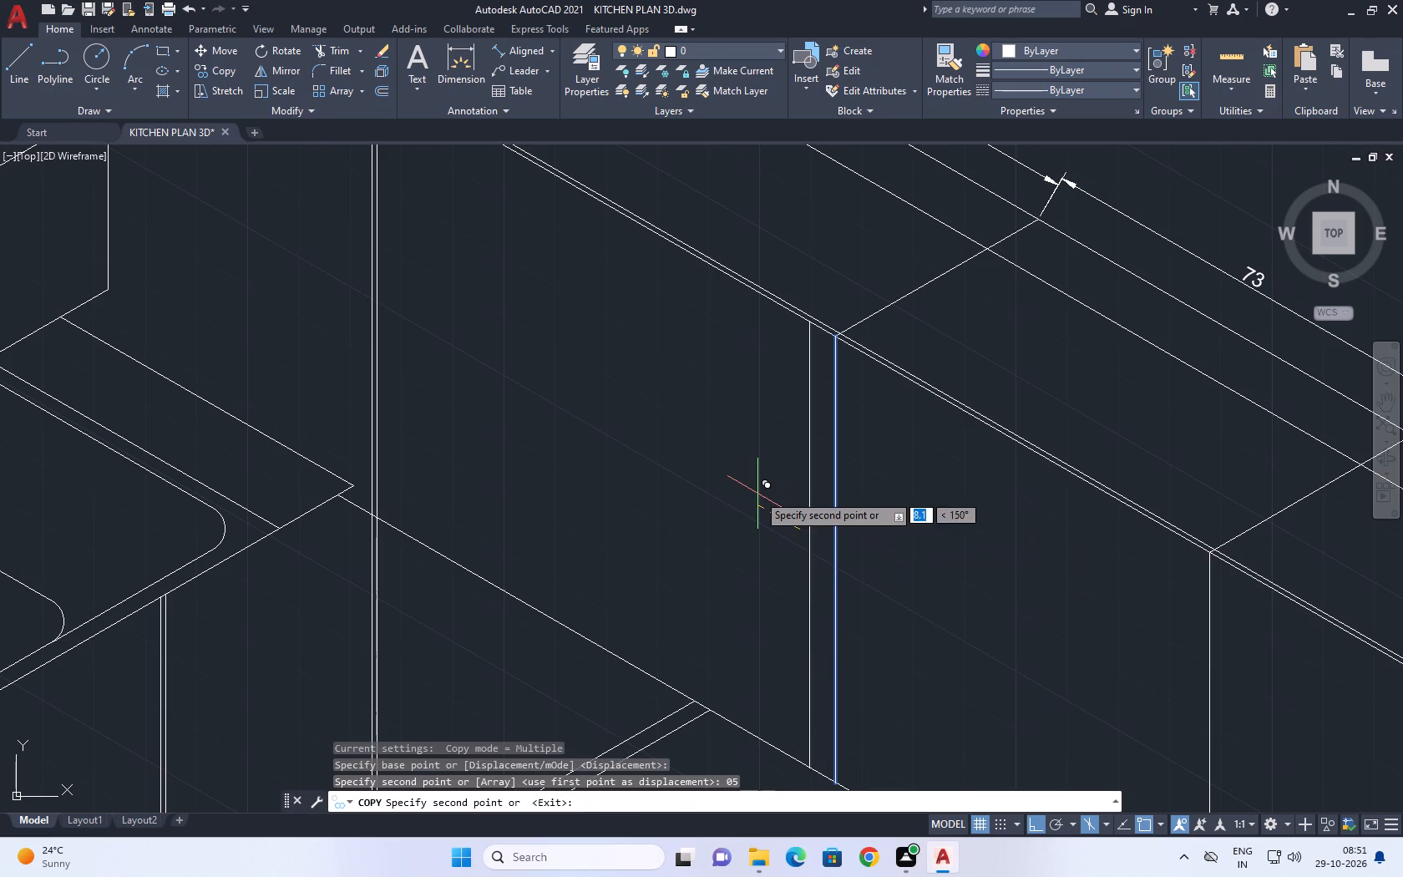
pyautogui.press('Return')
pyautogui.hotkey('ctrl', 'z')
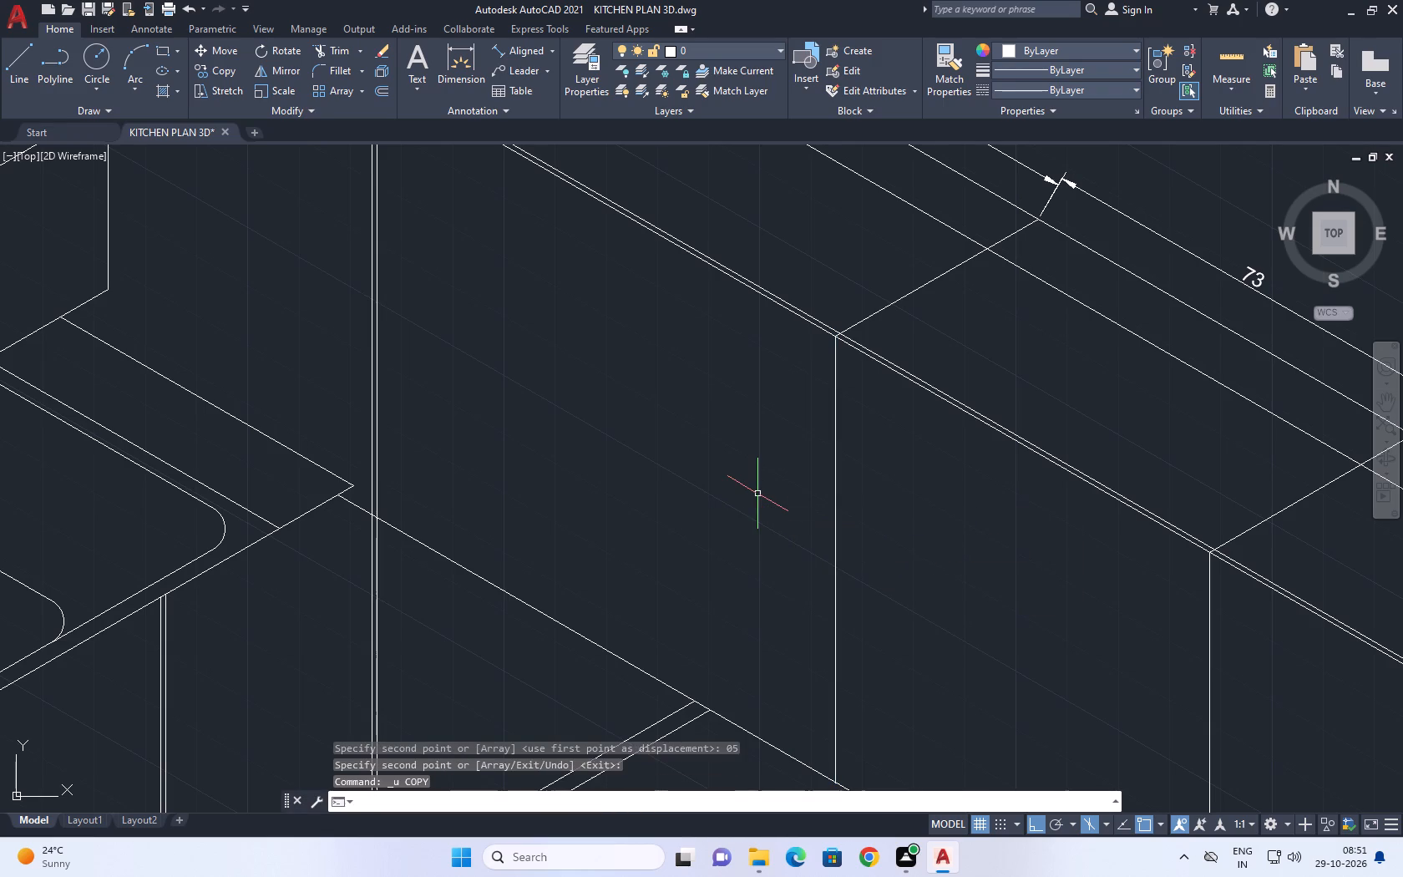
# Copy the adjoining wall cabinets' second vertical line 0.5 to each side along their front.
pyautogui.moveTo(894, 520); pyautogui.dragTo(863, 509)
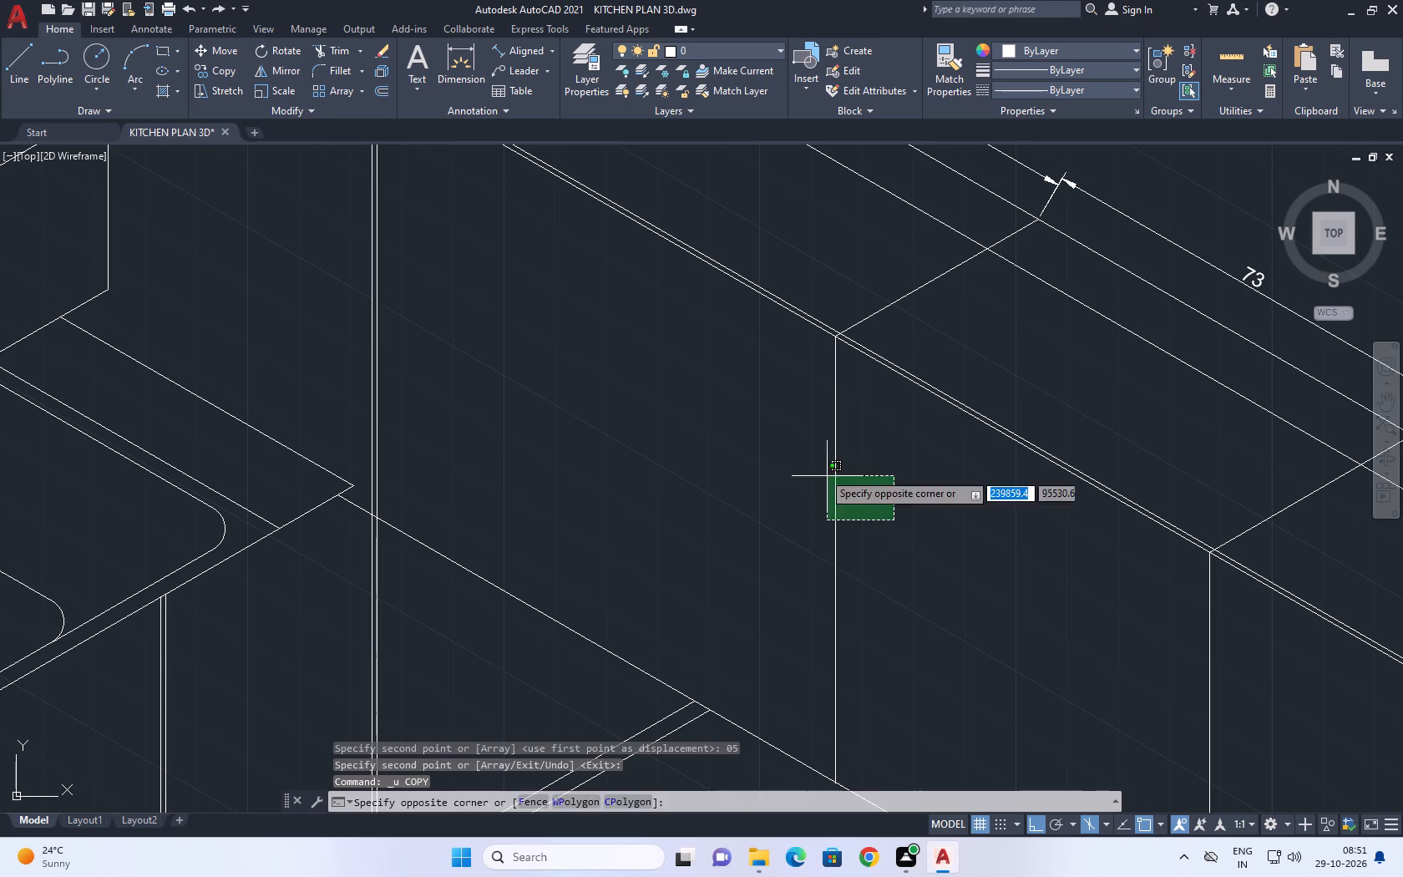
pyautogui.click(744, 387)
pyautogui.write('cpo')
pyautogui.press('space')
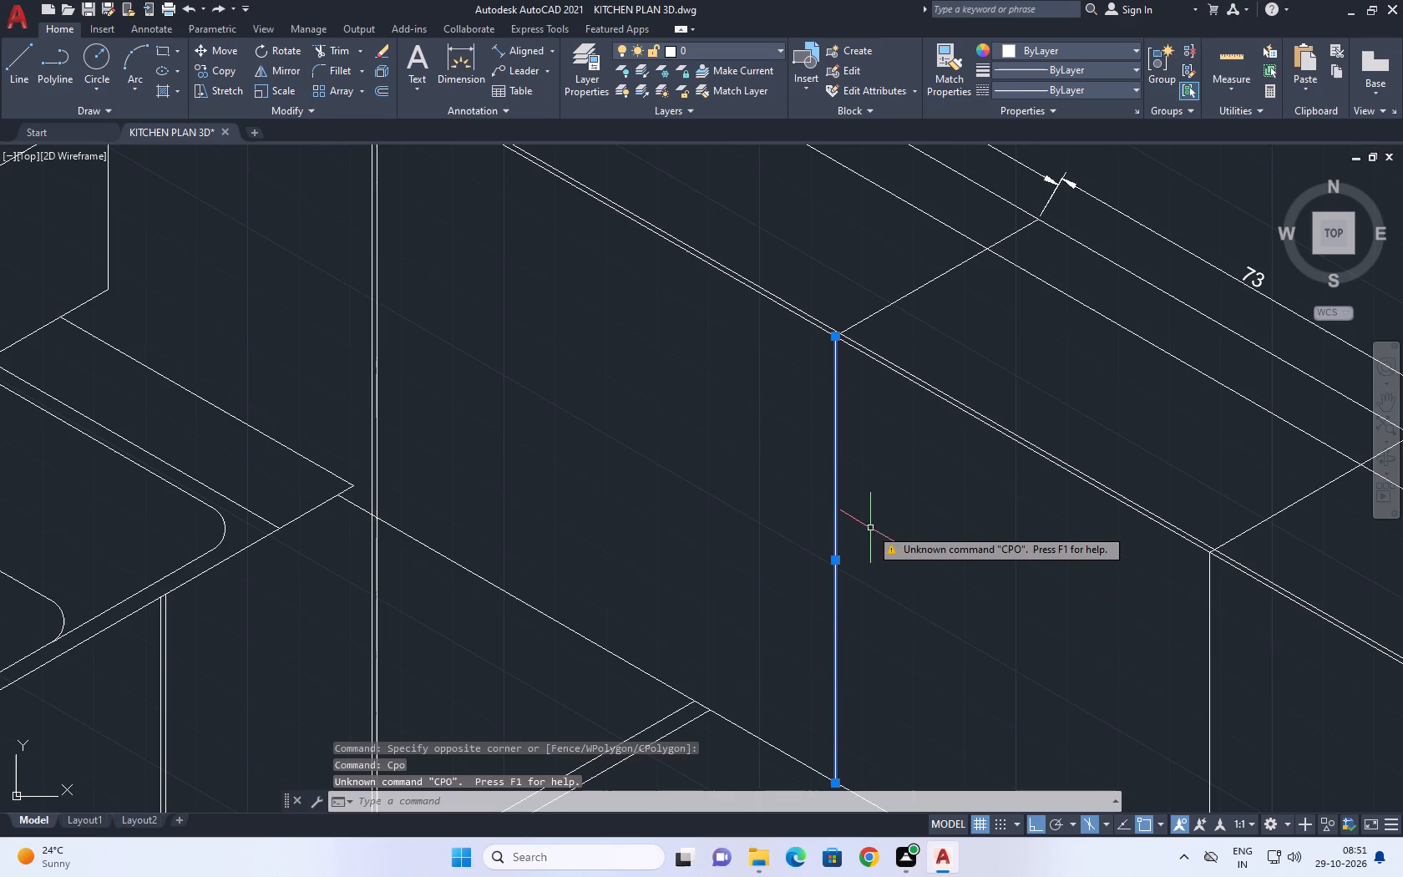
pyautogui.write('co')
pyautogui.press('space')
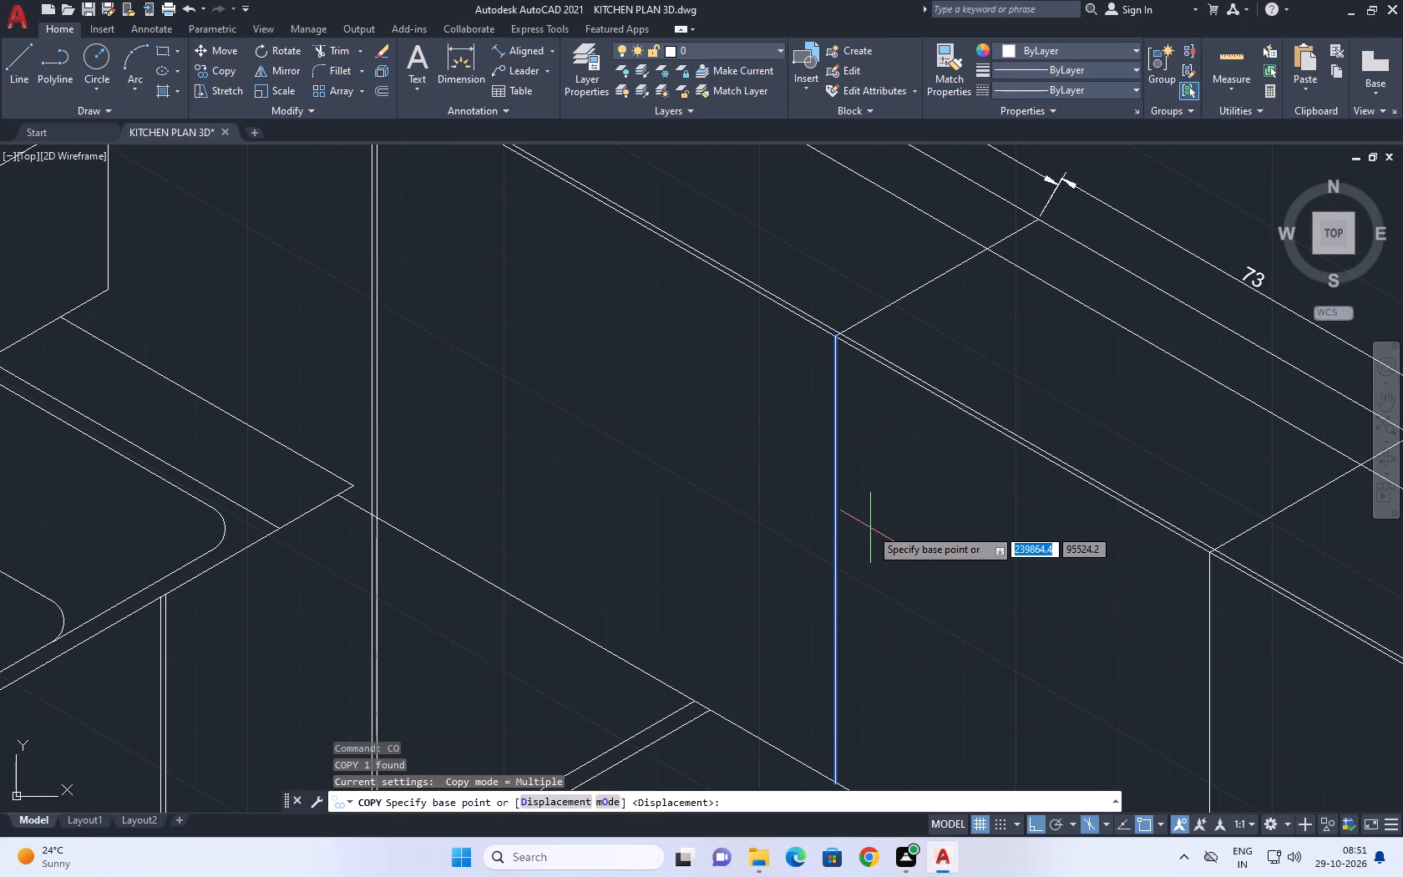
pyautogui.click(791, 521)
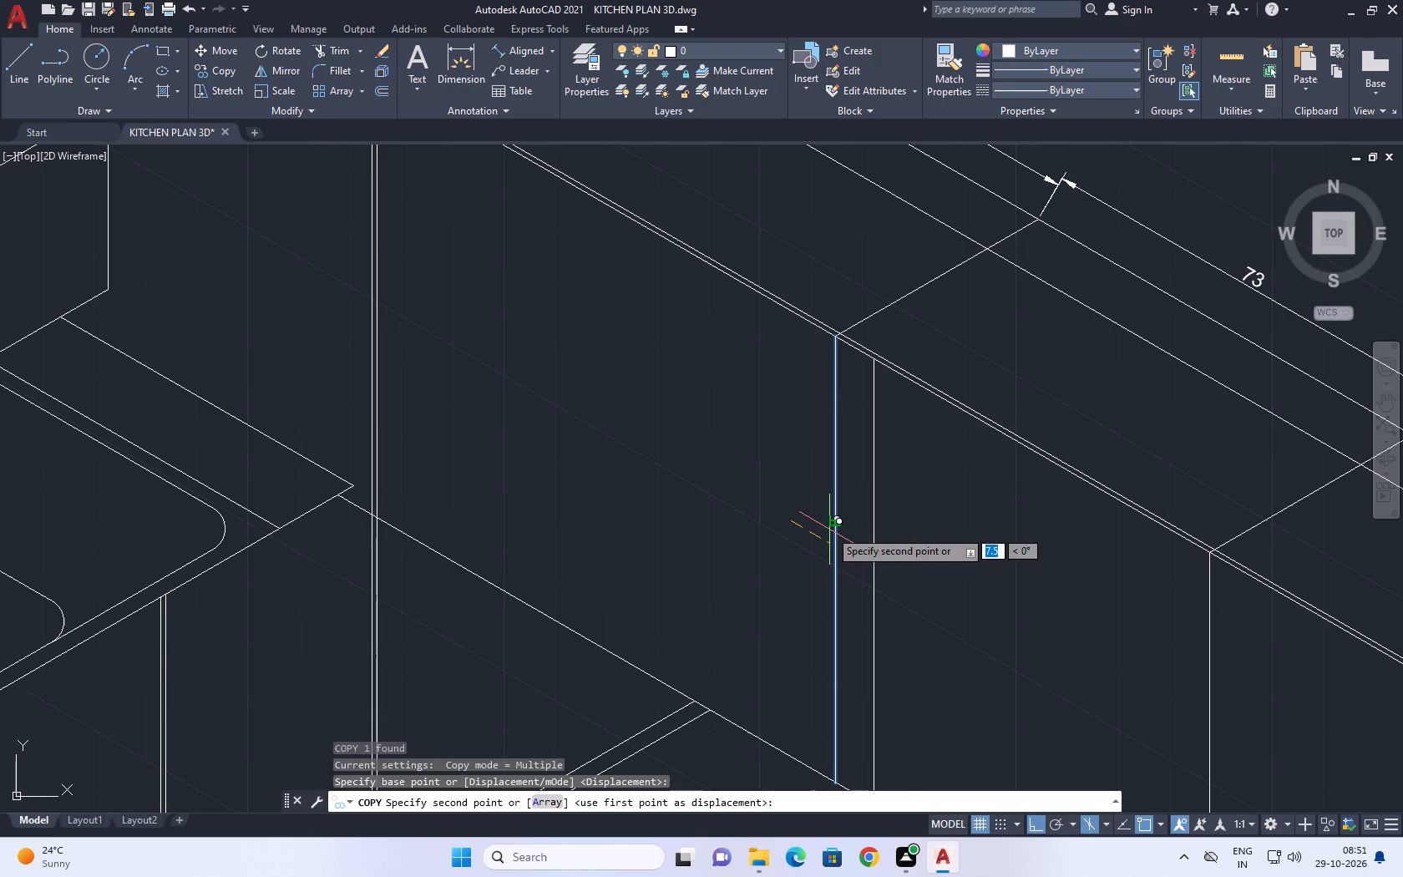
pyautogui.write('0.5')
pyautogui.press('Return')
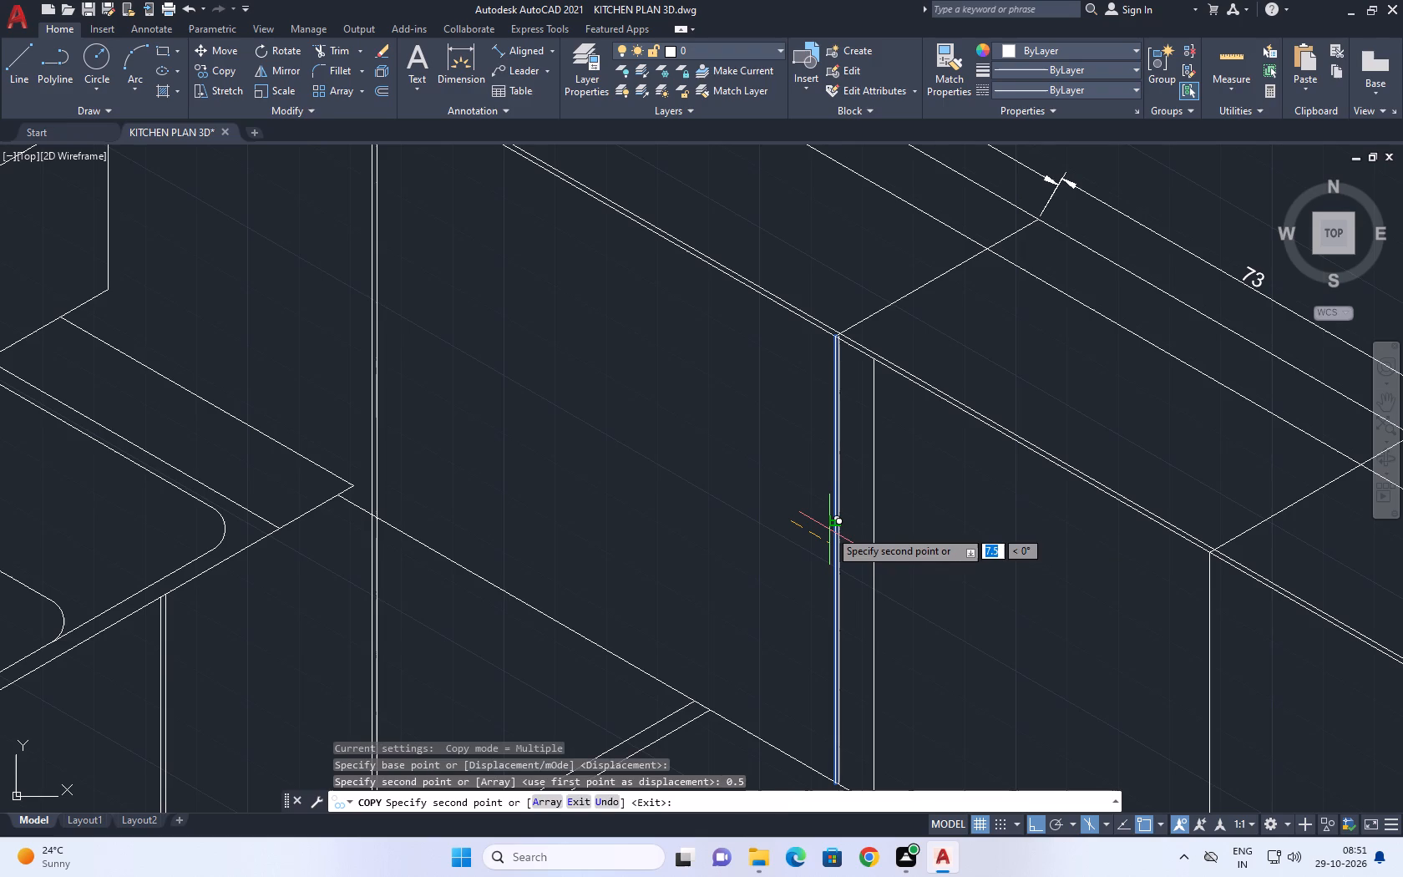
pyautogui.write('05')
pyautogui.press('BackSpace')
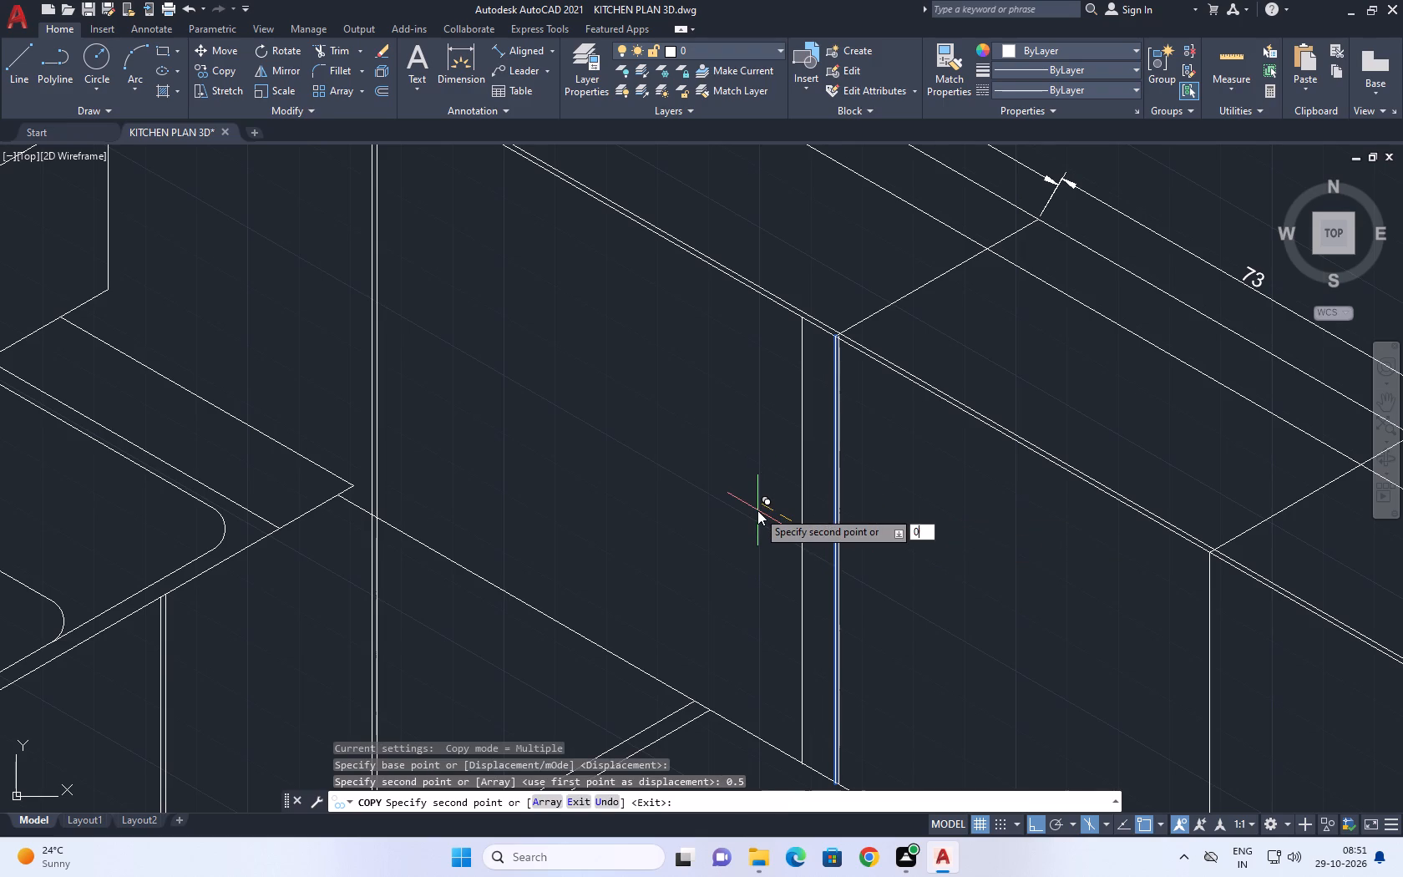
pyautogui.press('5')
pyautogui.press('BackSpace')
pyautogui.write('.5')
pyautogui.press('Return')
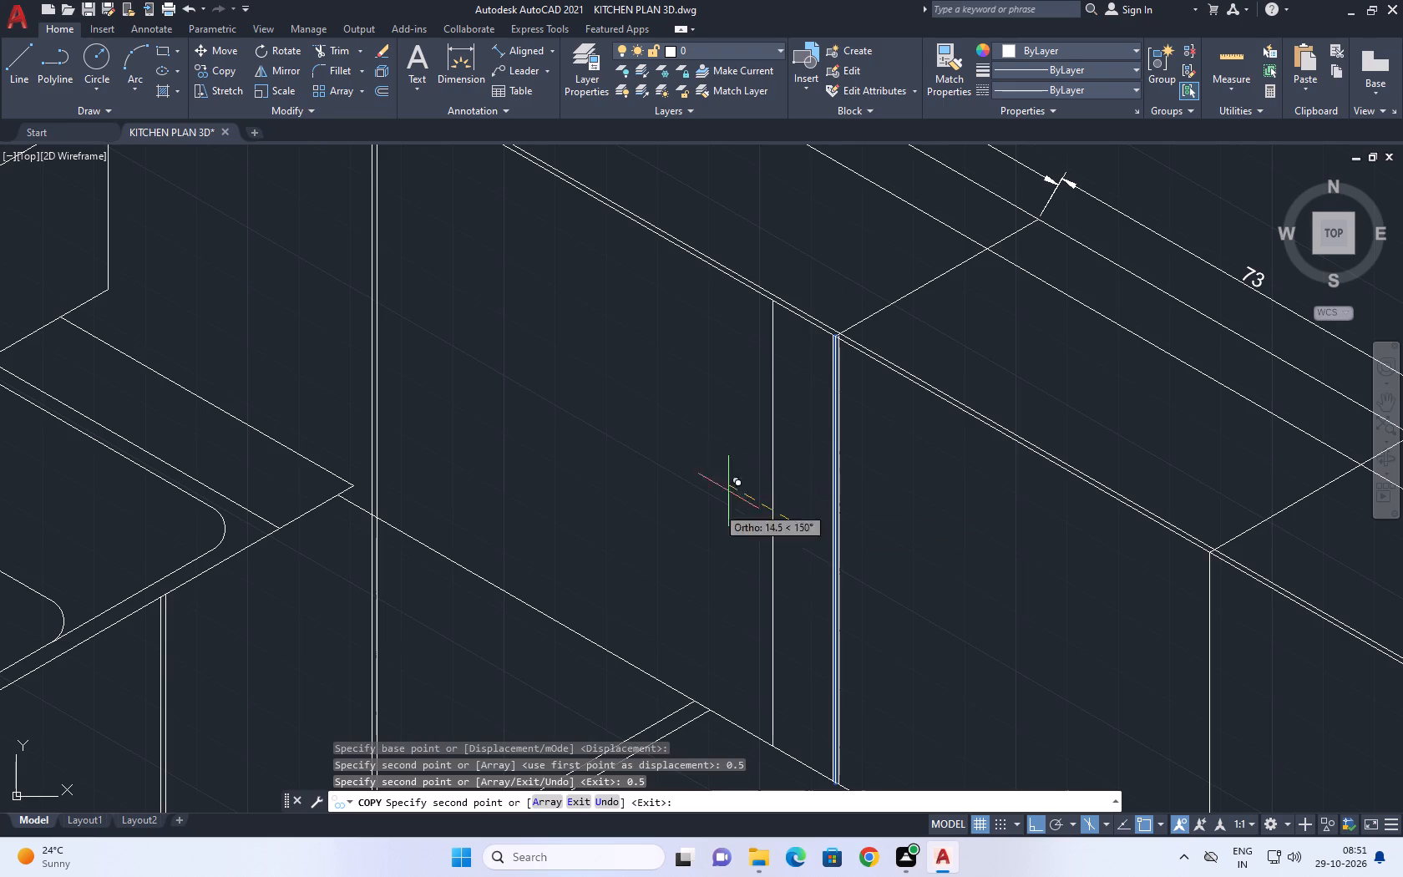
pyautogui.rightClick(649, 425)
pyautogui.click(702, 453)
# Erase the original middle line between the two copies of the adjoining wall cabinets' second vertical line.
pyautogui.moveTo(838, 758); pyautogui.dragTo(776, 565, button='middle')
pyautogui.scroll(7, 777, 568)
pyautogui.click(783, 634)
pyautogui.click(737, 559)
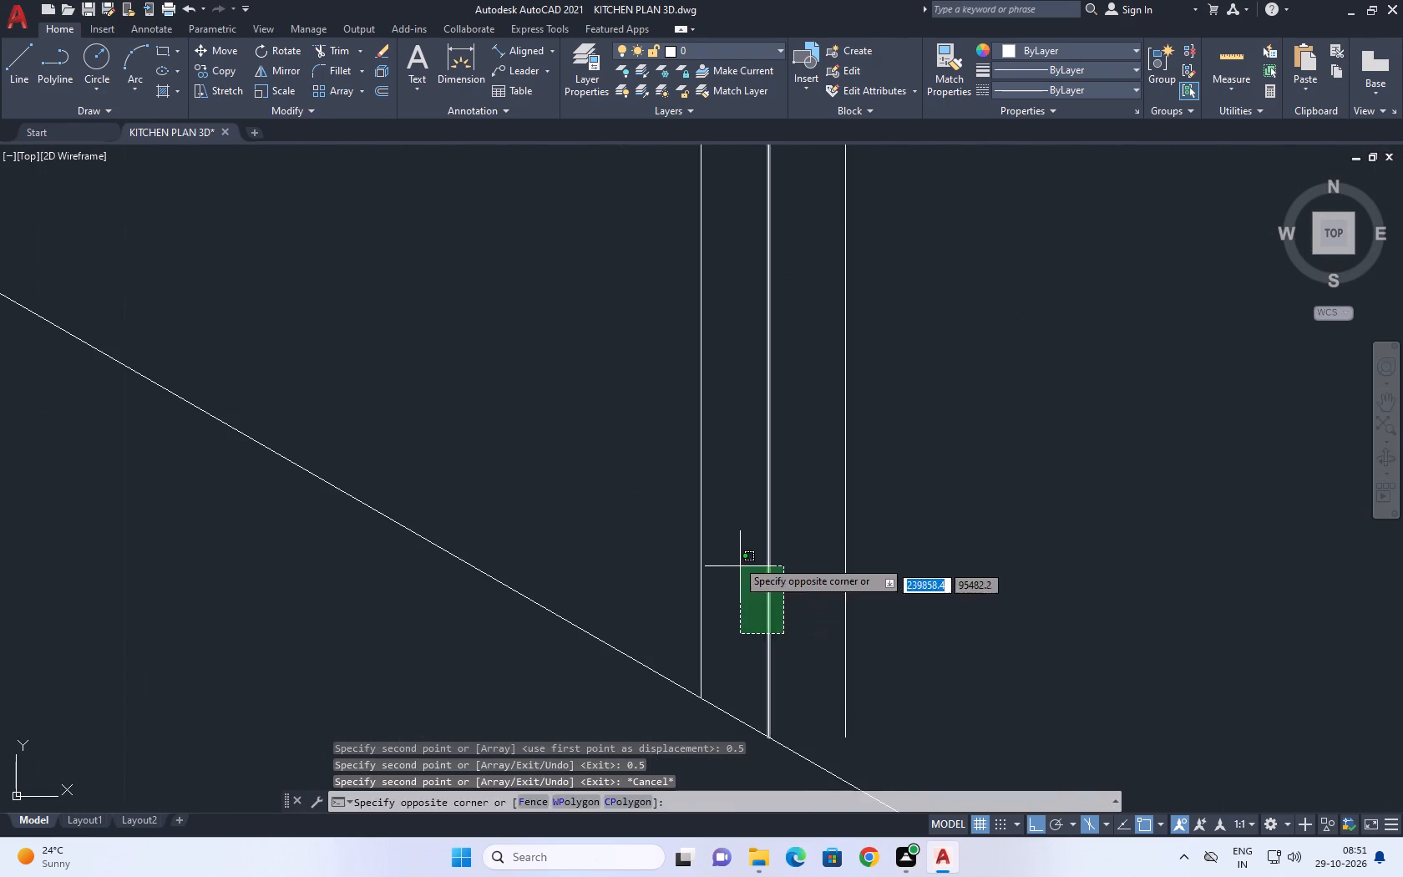
pyautogui.rightClick(766, 559)
pyautogui.click(816, 251)
# Trim the top end of the second divider's copy that sticks out above the wall cabinets' lower front top edge line.
pyautogui.scroll(-5, 759, 460)
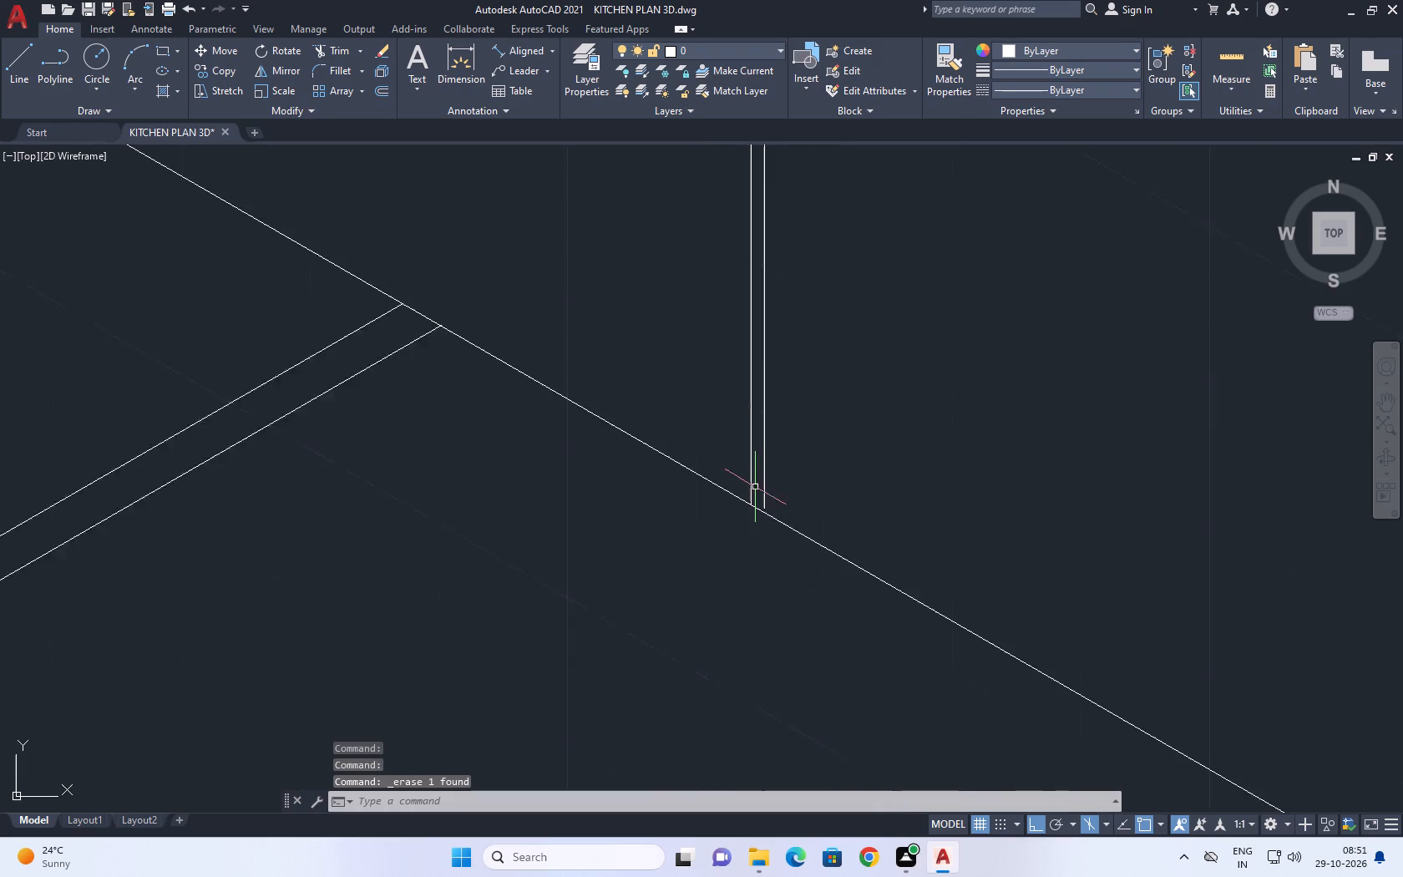
pyautogui.scroll(-1, 755, 487)
pyautogui.moveTo(790, 281); pyautogui.dragTo(795, 541, button='middle')
pyautogui.scroll(-2, 838, 572)
pyautogui.scroll(6, 808, 372)
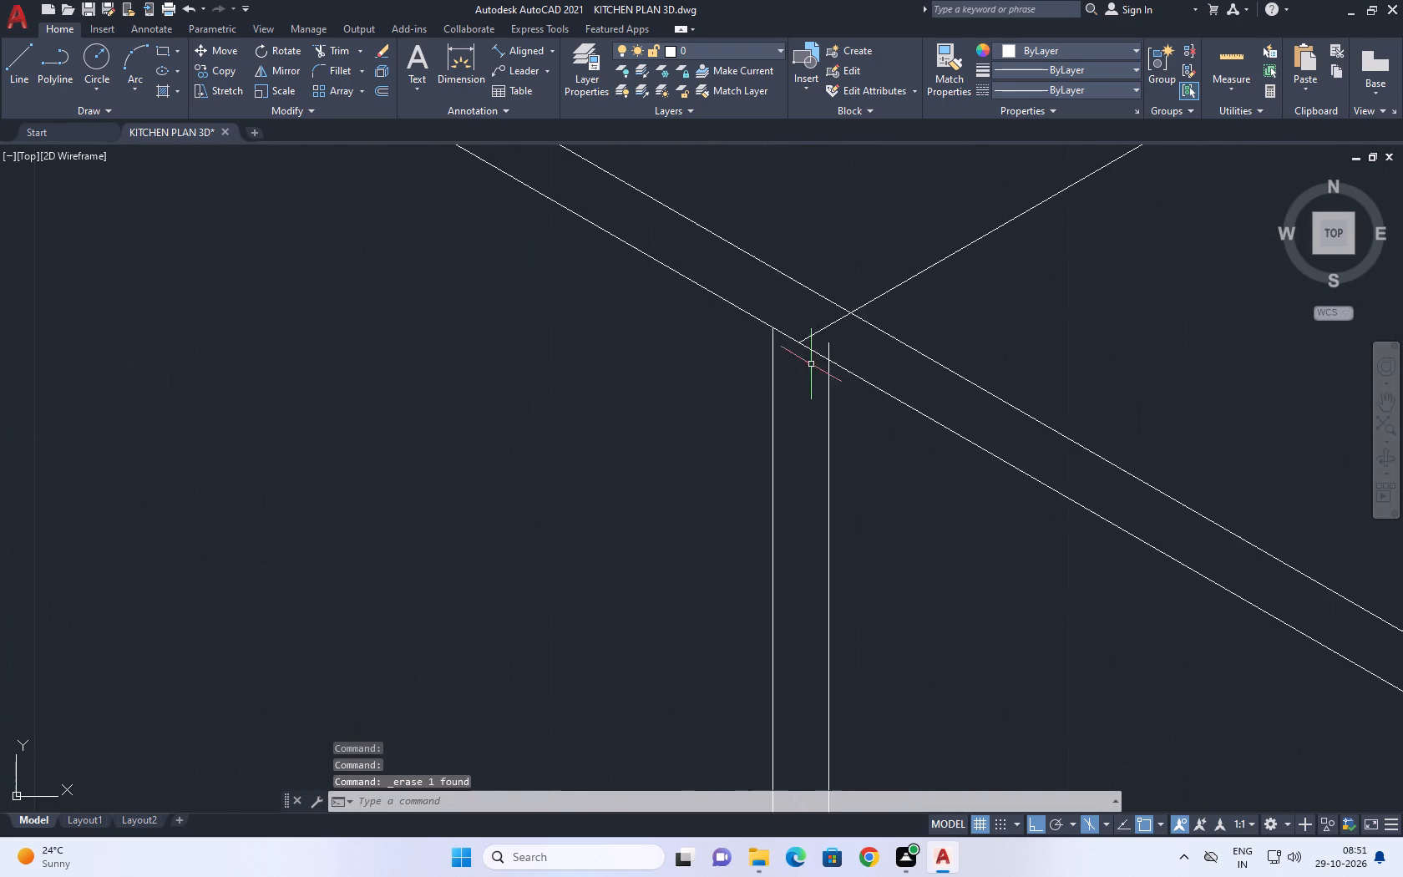
pyautogui.scroll(2, 843, 345)
pyautogui.click(342, 48)
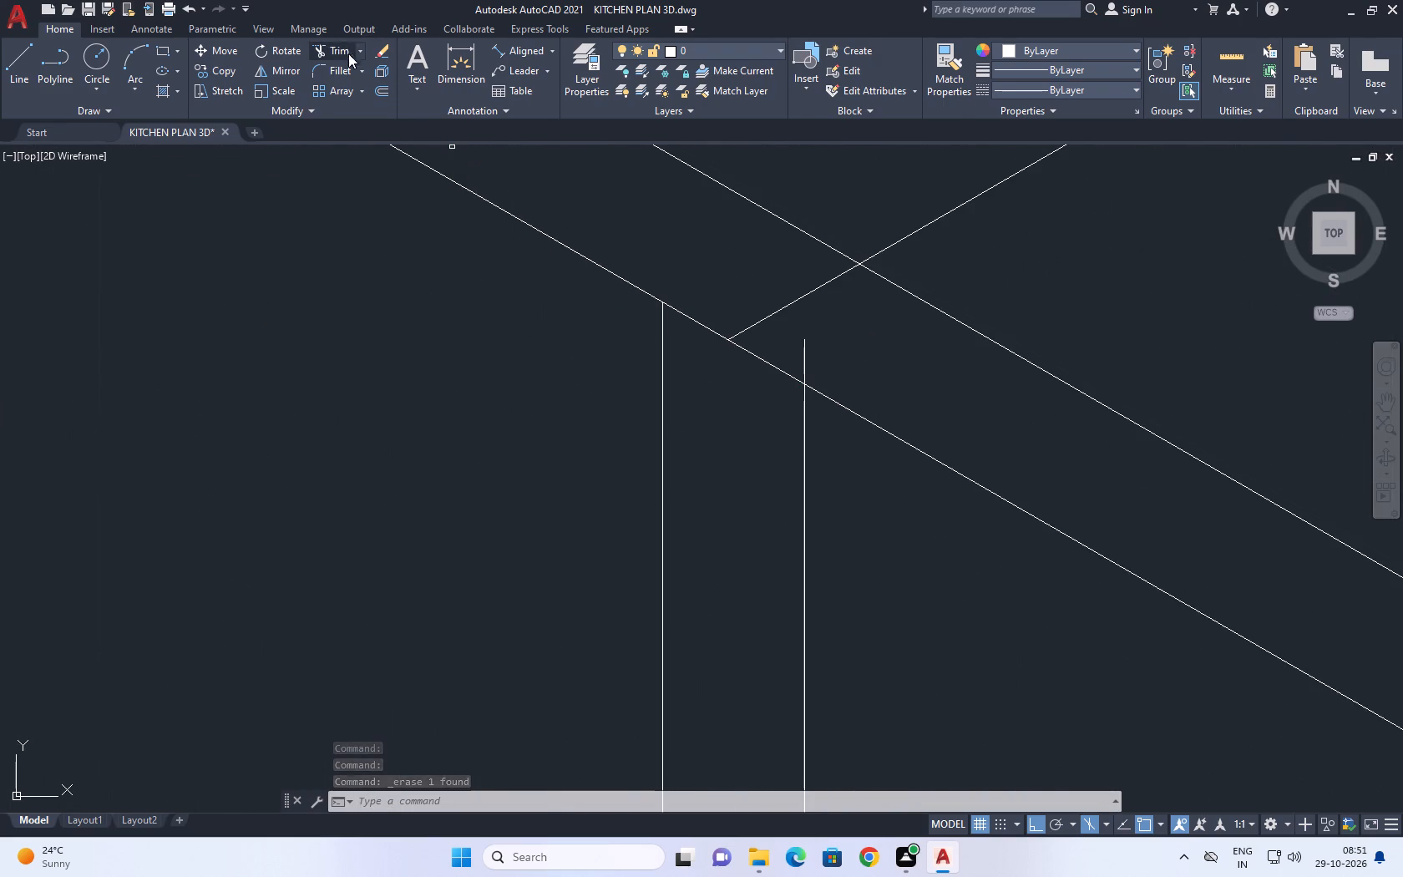
pyautogui.click(800, 347)
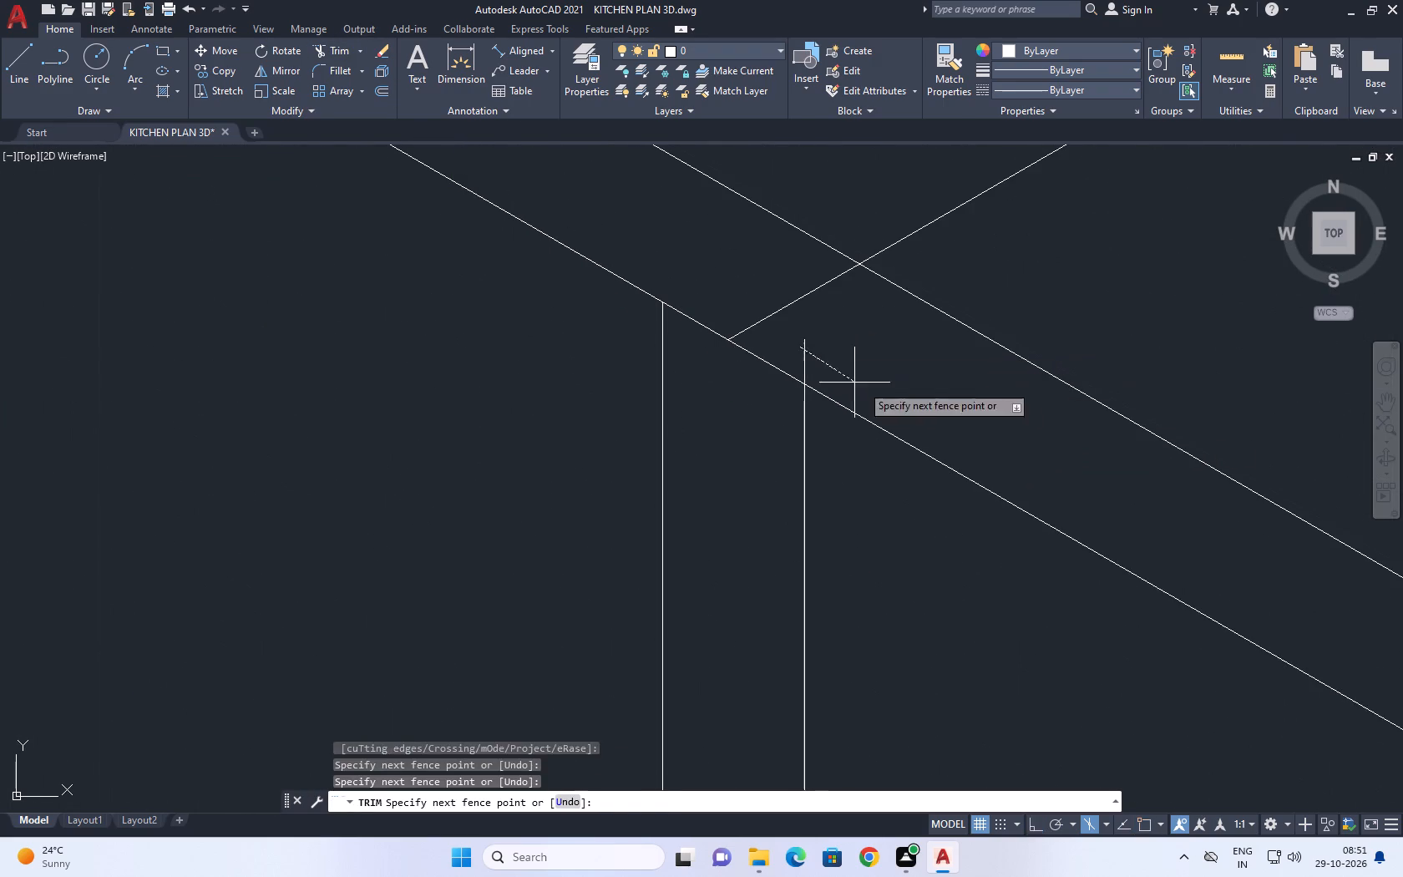
pyautogui.click(873, 388)
pyautogui.rightClick(887, 363)
pyautogui.moveTo(945, 388); pyautogui.dragTo(945, 398)
pyautogui.scroll(-4, 786, 349)
pyautogui.moveTo(843, 573); pyautogui.dragTo(818, 388, button='middle')
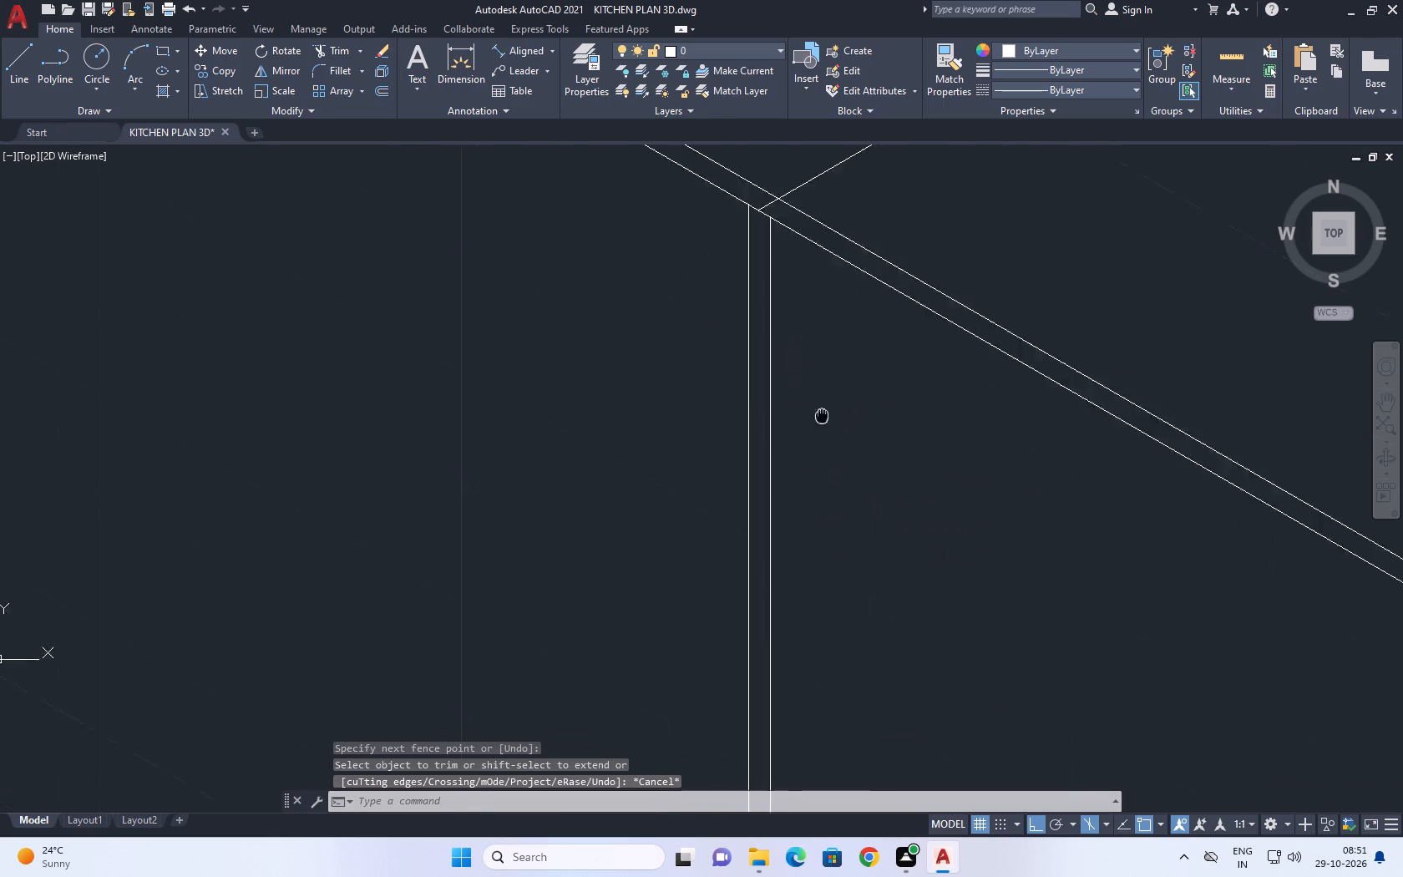
# Stretch the lower end of the second divider's line farther from the corner down past the wall cabinets' bottom edge line.
pyautogui.moveTo(818, 388); pyautogui.dragTo(814, 370, button='middle')
pyautogui.scroll(-4, 814, 368)
pyautogui.scroll(3, 803, 614)
pyautogui.scroll(4, 848, 562)
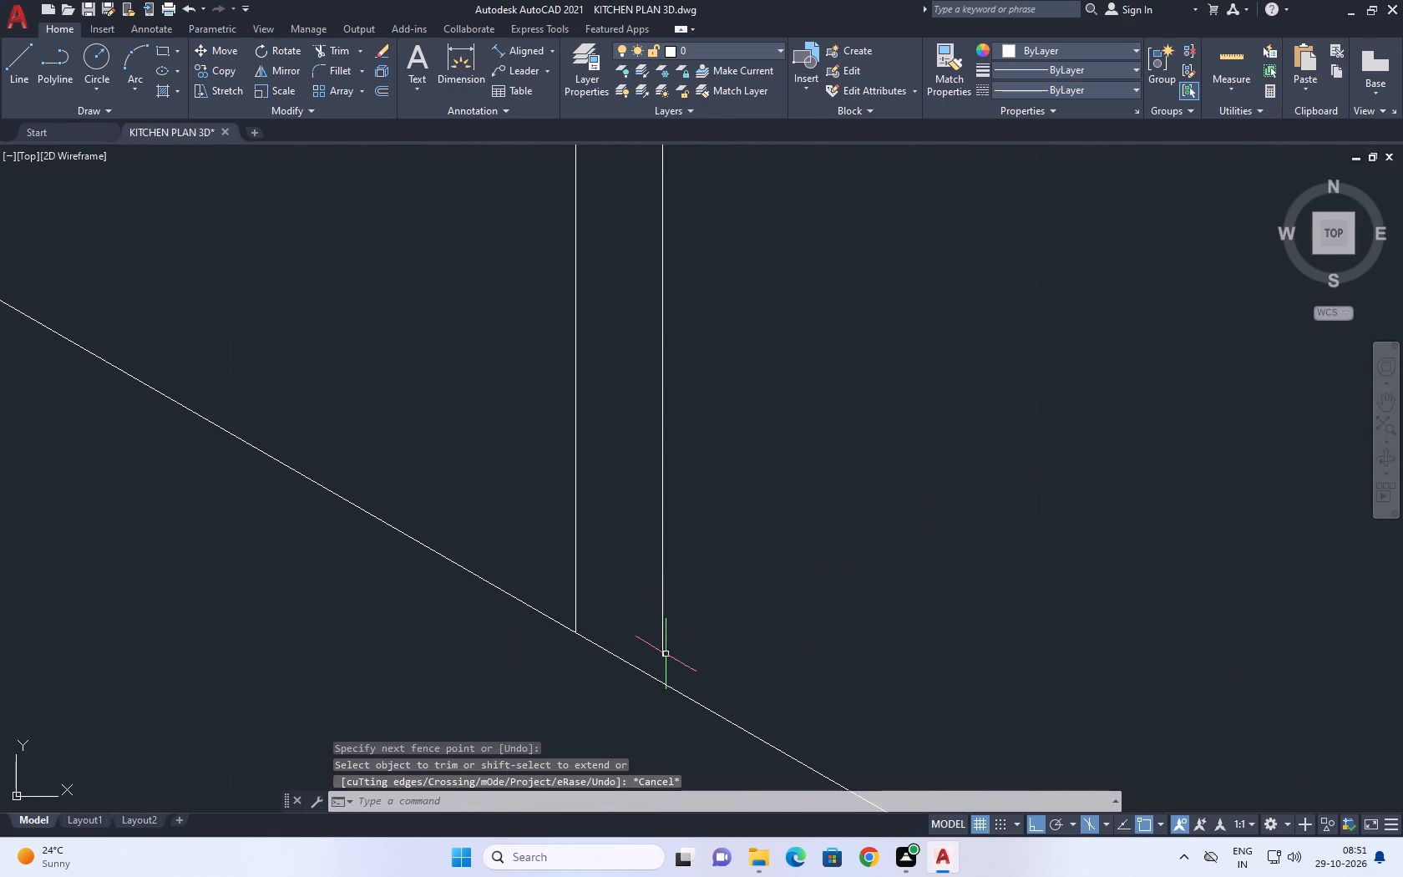
pyautogui.moveTo(667, 654); pyautogui.dragTo(700, 485, button='middle')
pyautogui.scroll(3, 696, 499)
pyautogui.moveTo(716, 518); pyautogui.dragTo(688, 423)
pyautogui.click(675, 374)
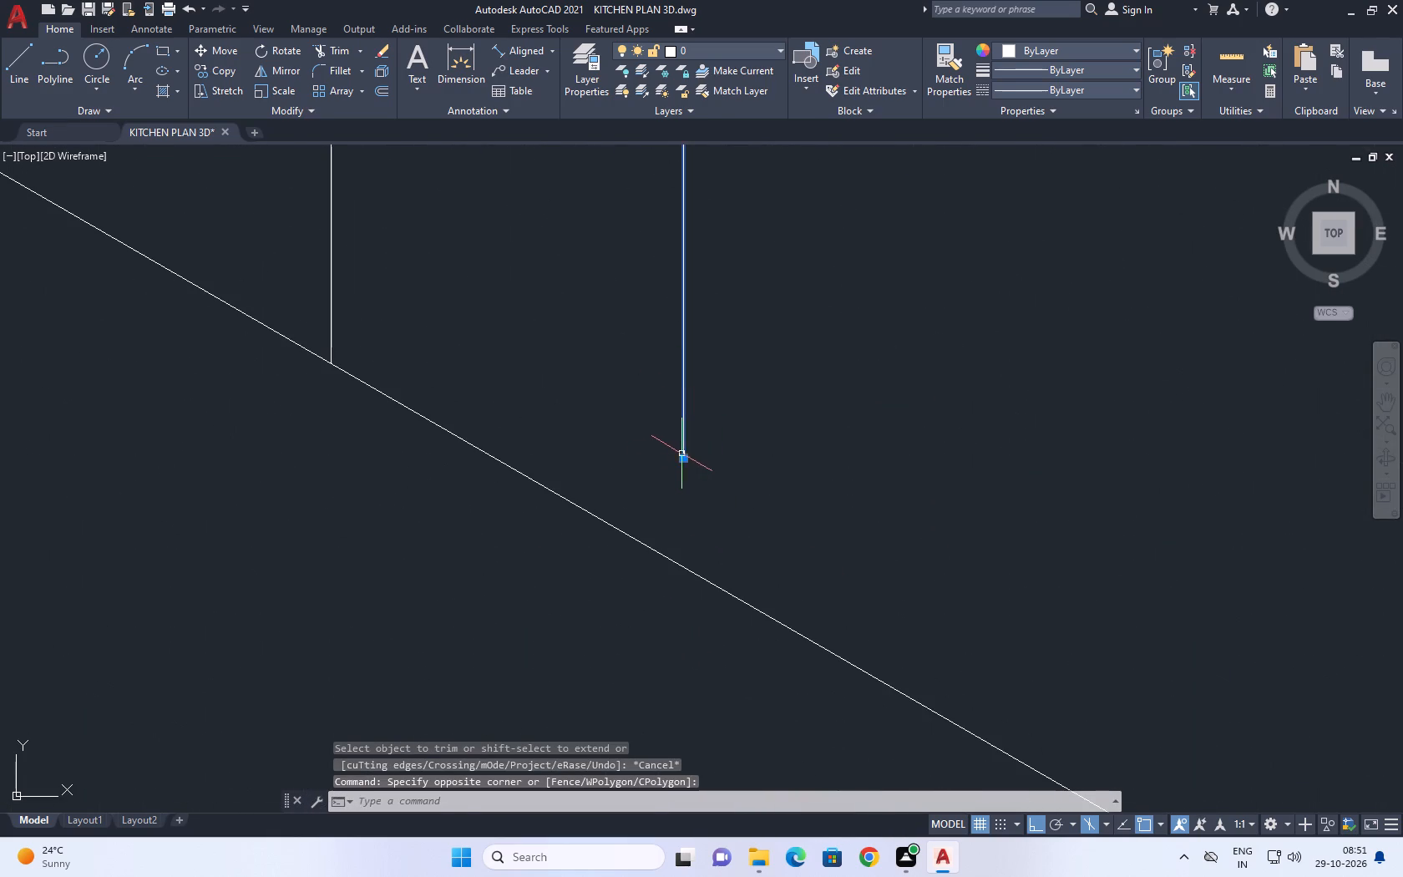
pyautogui.click(685, 456)
pyautogui.scroll(-1, 699, 479)
pyautogui.click(698, 591)
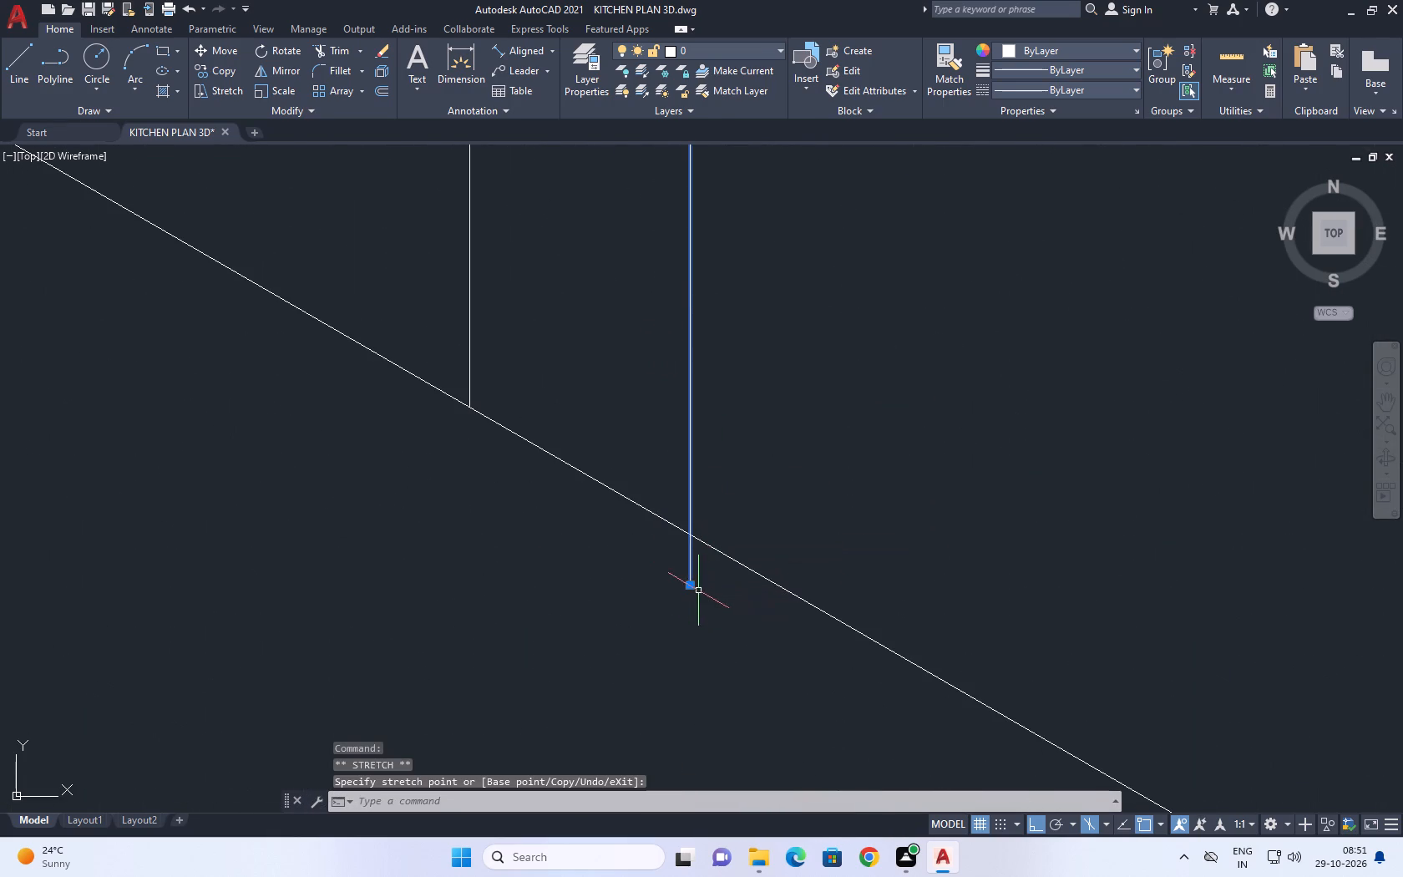
pyautogui.rightClick(776, 429)
pyautogui.click(838, 302)
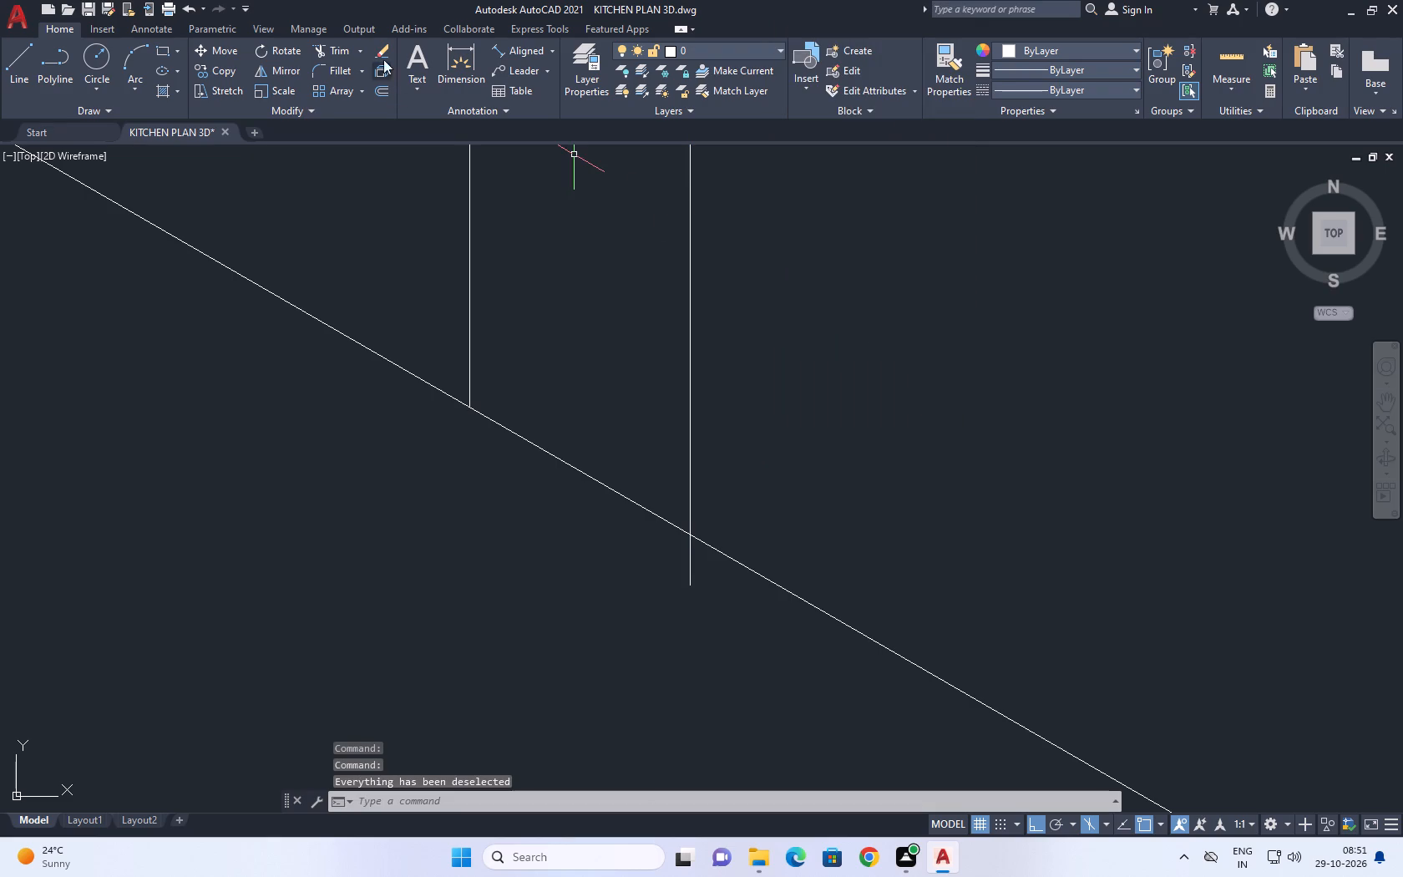
# Trim the part of that divider line that sticks out below the wall cabinets' bottom edge line.
pyautogui.click(334, 53)
pyautogui.scroll(2, 696, 607)
pyautogui.click(718, 606)
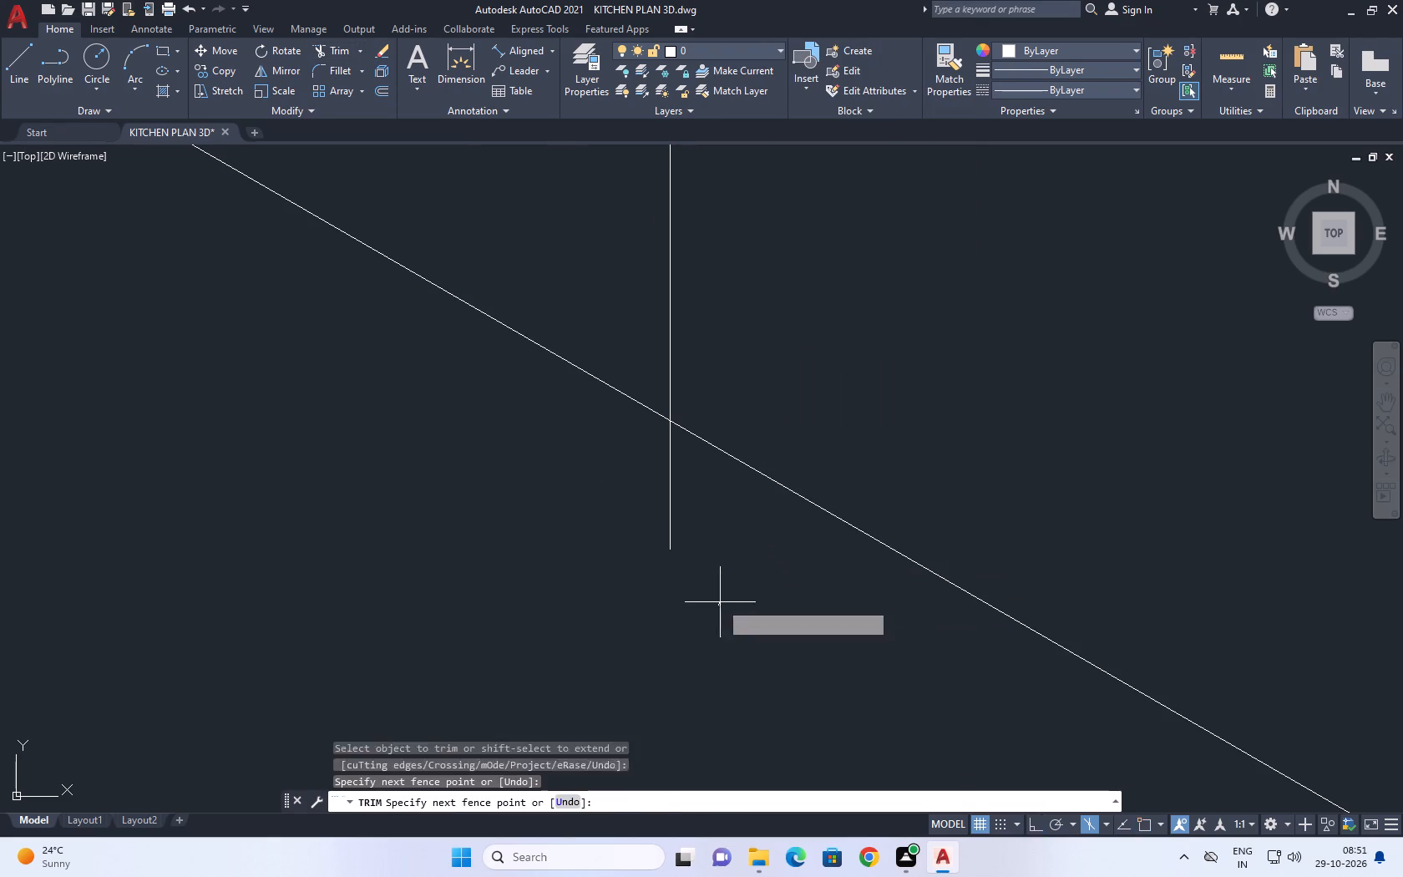
pyautogui.click(592, 479)
pyautogui.click(677, 524)
pyautogui.moveTo(592, 451); pyautogui.dragTo(591, 464)
pyautogui.rightClick(646, 509)
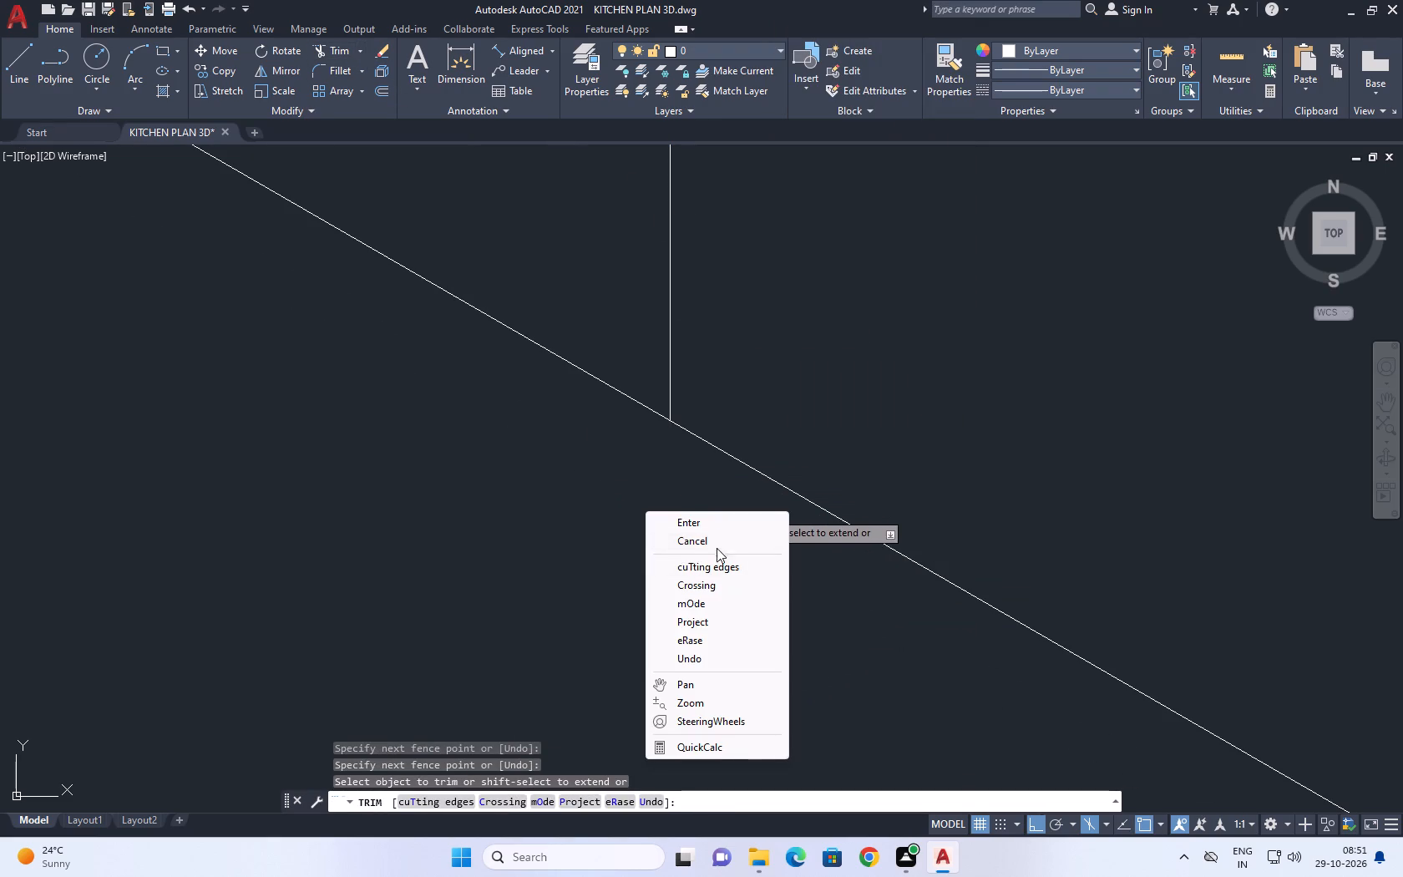
pyautogui.click(720, 544)
# Examine the adjoining wall cabinets' dividers and free end, and the kitchen drawing as a whole.
pyautogui.scroll(-2, 775, 514)
pyautogui.scroll(-6, 839, 477)
pyautogui.moveTo(866, 441); pyautogui.dragTo(866, 442, button='middle')
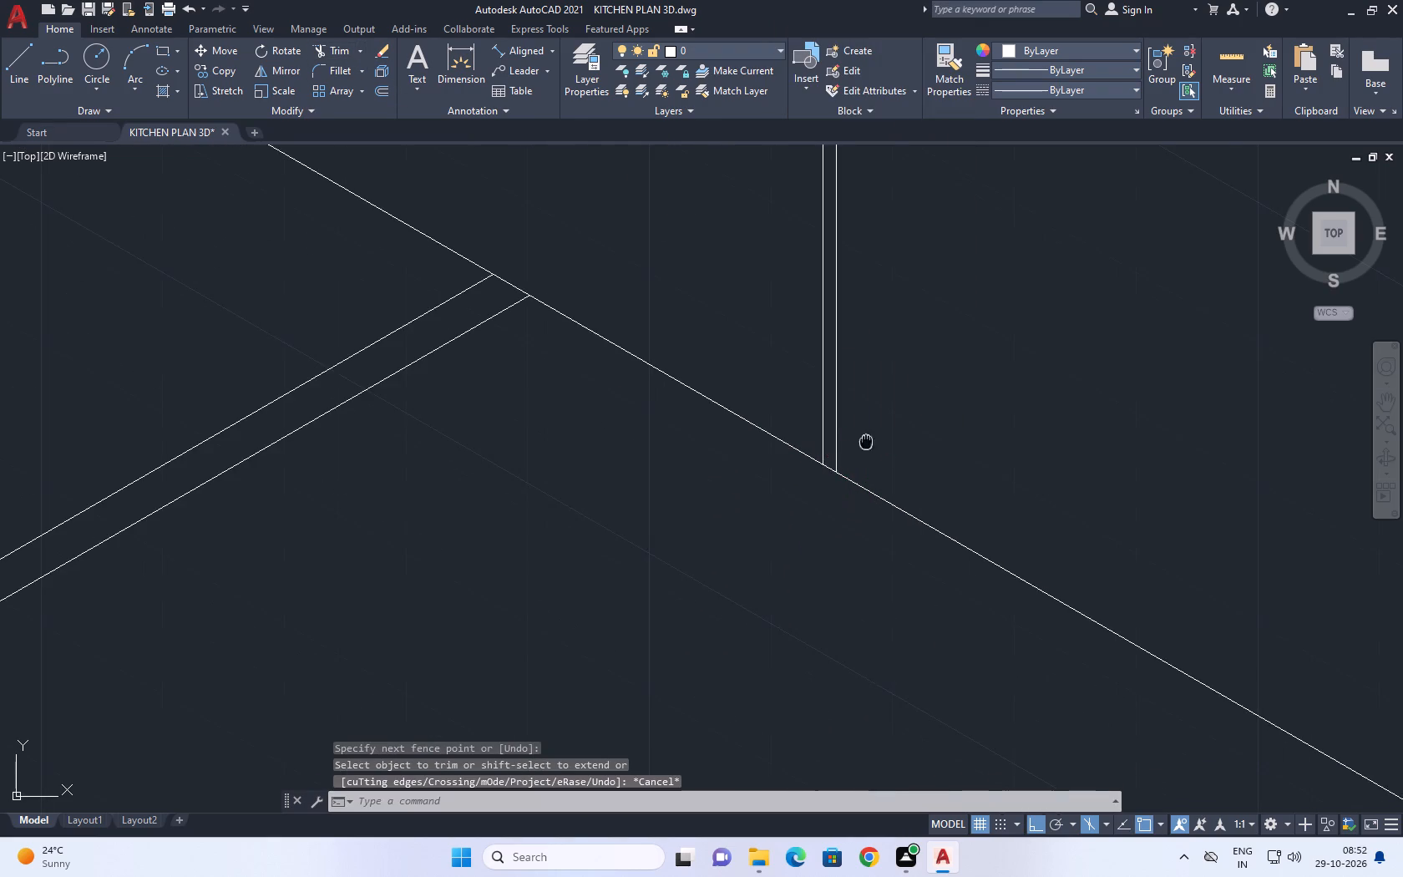
pyautogui.moveTo(866, 442); pyautogui.dragTo(775, 499, button='middle')
pyautogui.scroll(-3, 762, 503)
pyautogui.moveTo(823, 472); pyautogui.dragTo(695, 482, button='middle')
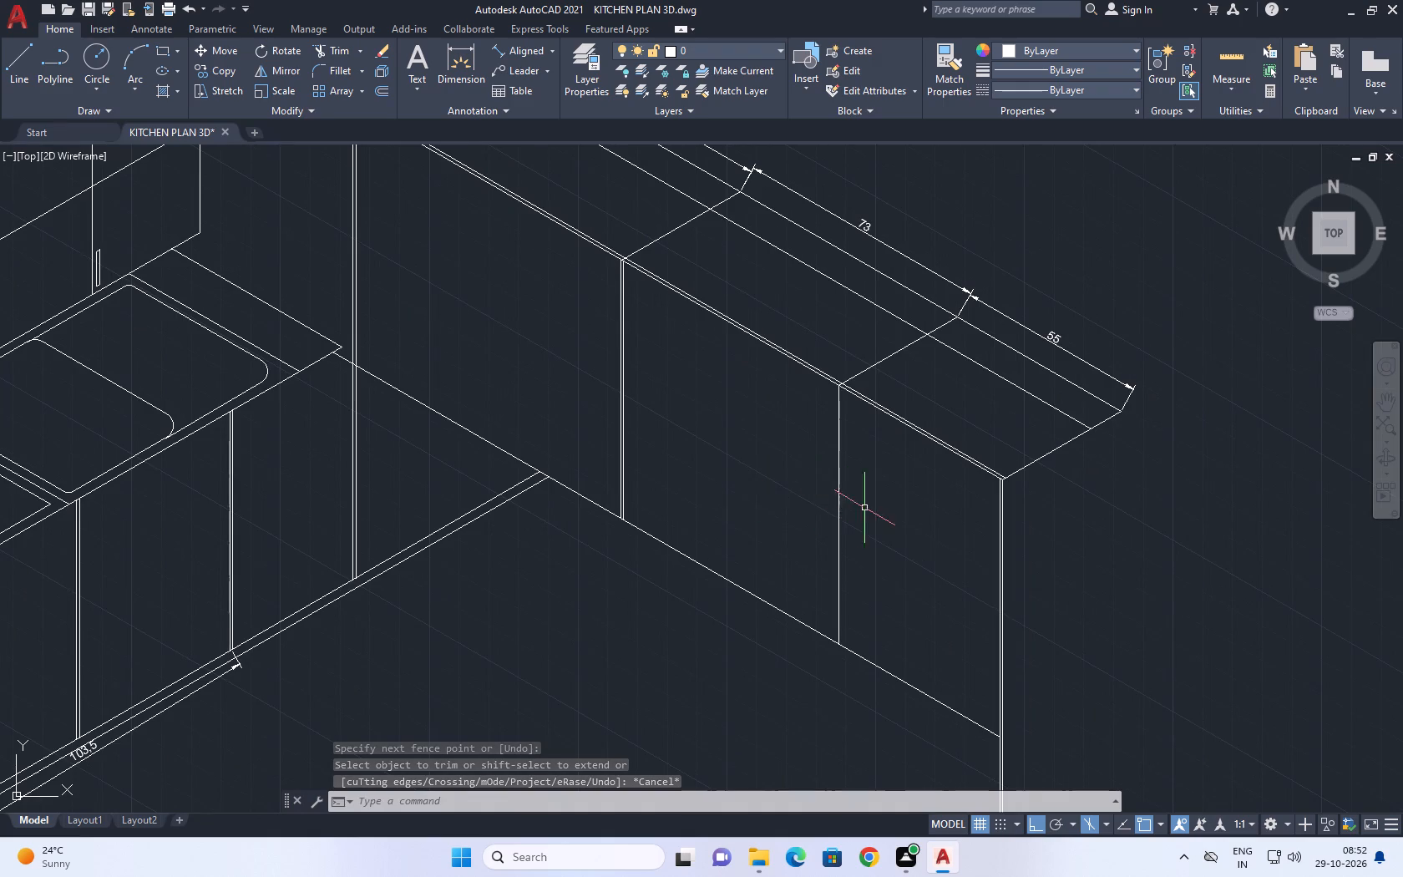
pyautogui.moveTo(864, 509); pyautogui.dragTo(688, 506, button='middle')
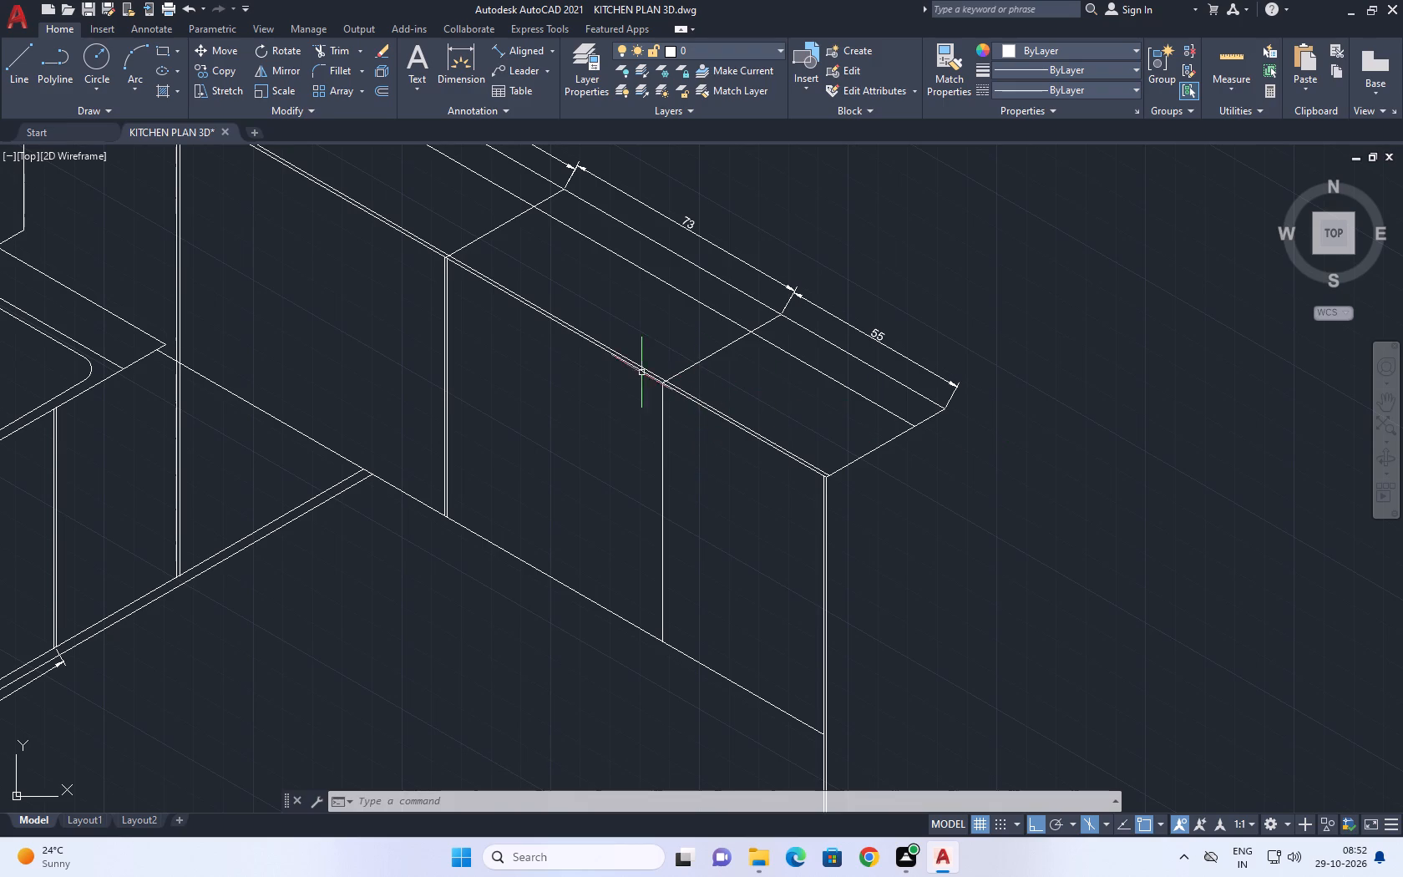
pyautogui.scroll(-3, 641, 371)
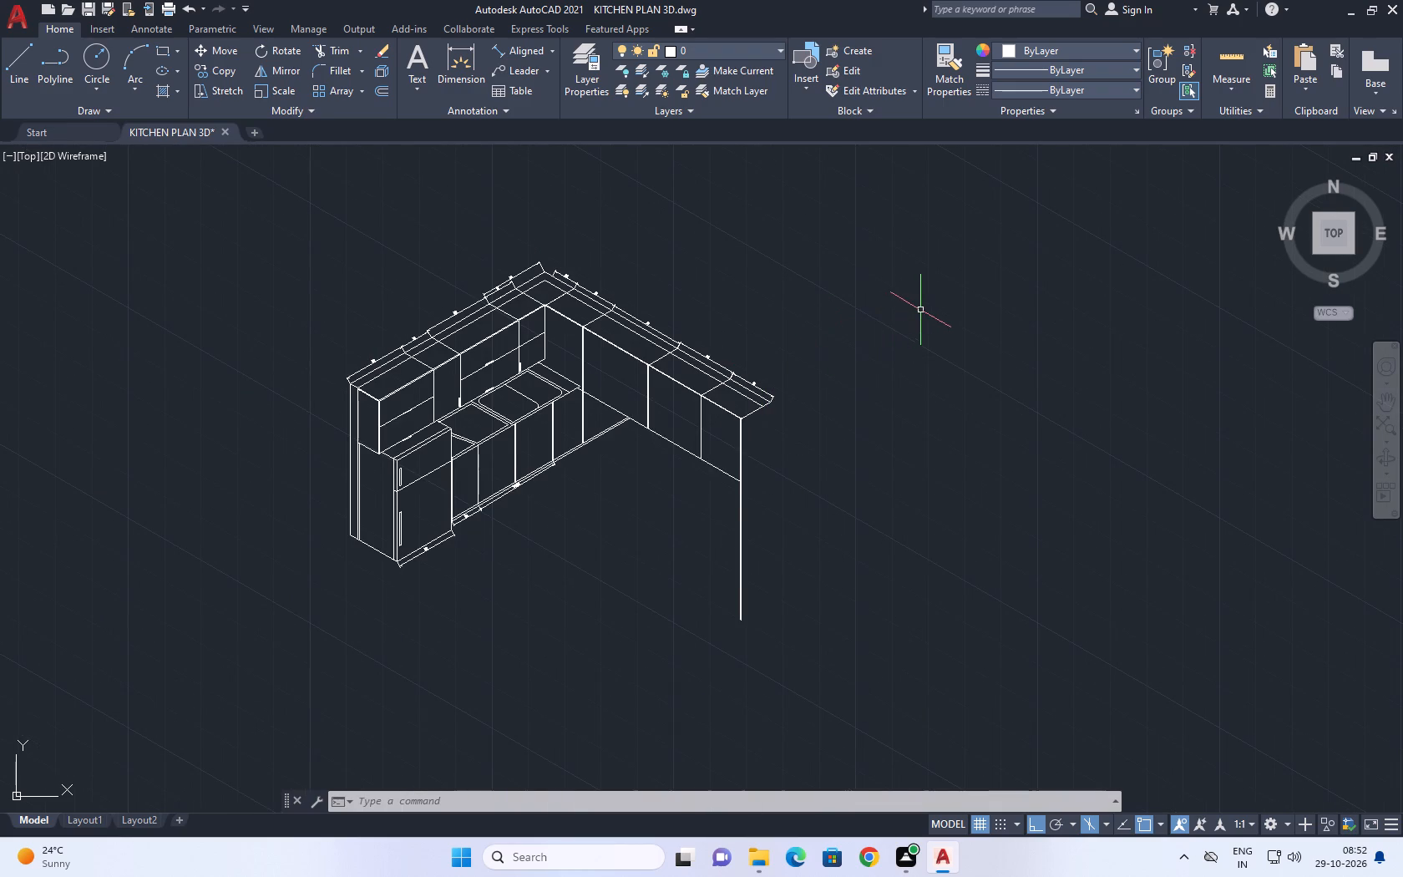
pyautogui.moveTo(710, 426); pyautogui.dragTo(825, 427, button='middle')
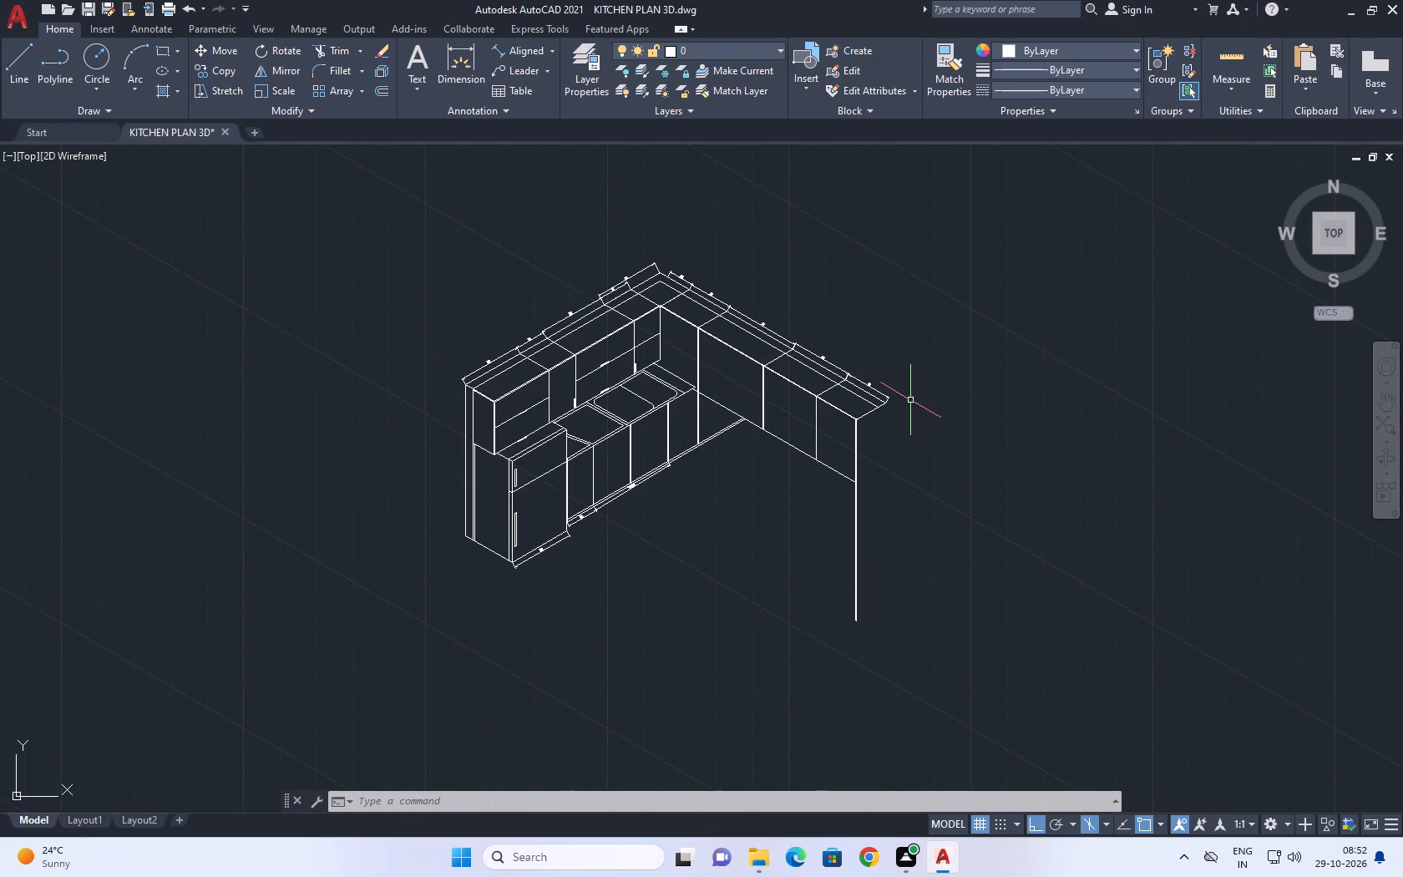
# Draw a vertical line down from the inner back line's endpoint on the wall cabinets' free end, reaching well below the cabinets.
pyautogui.moveTo(798, 472); pyautogui.dragTo(826, 420, button='middle')
pyautogui.scroll(1, 962, 375)
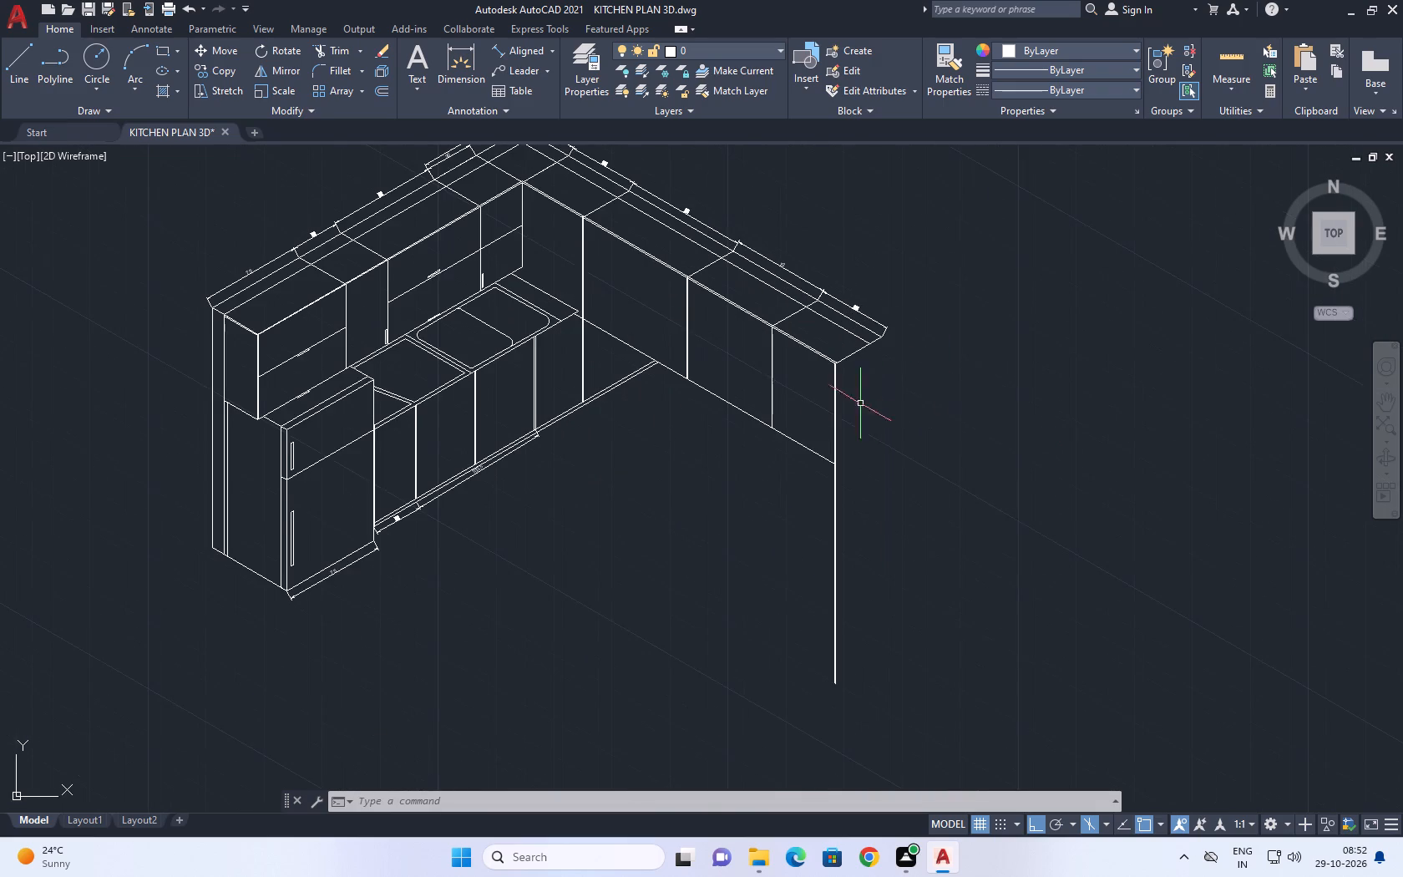
pyautogui.moveTo(847, 397); pyautogui.dragTo(855, 378, button='middle')
pyautogui.press('l')
pyautogui.press('space')
pyautogui.scroll(4, 867, 337)
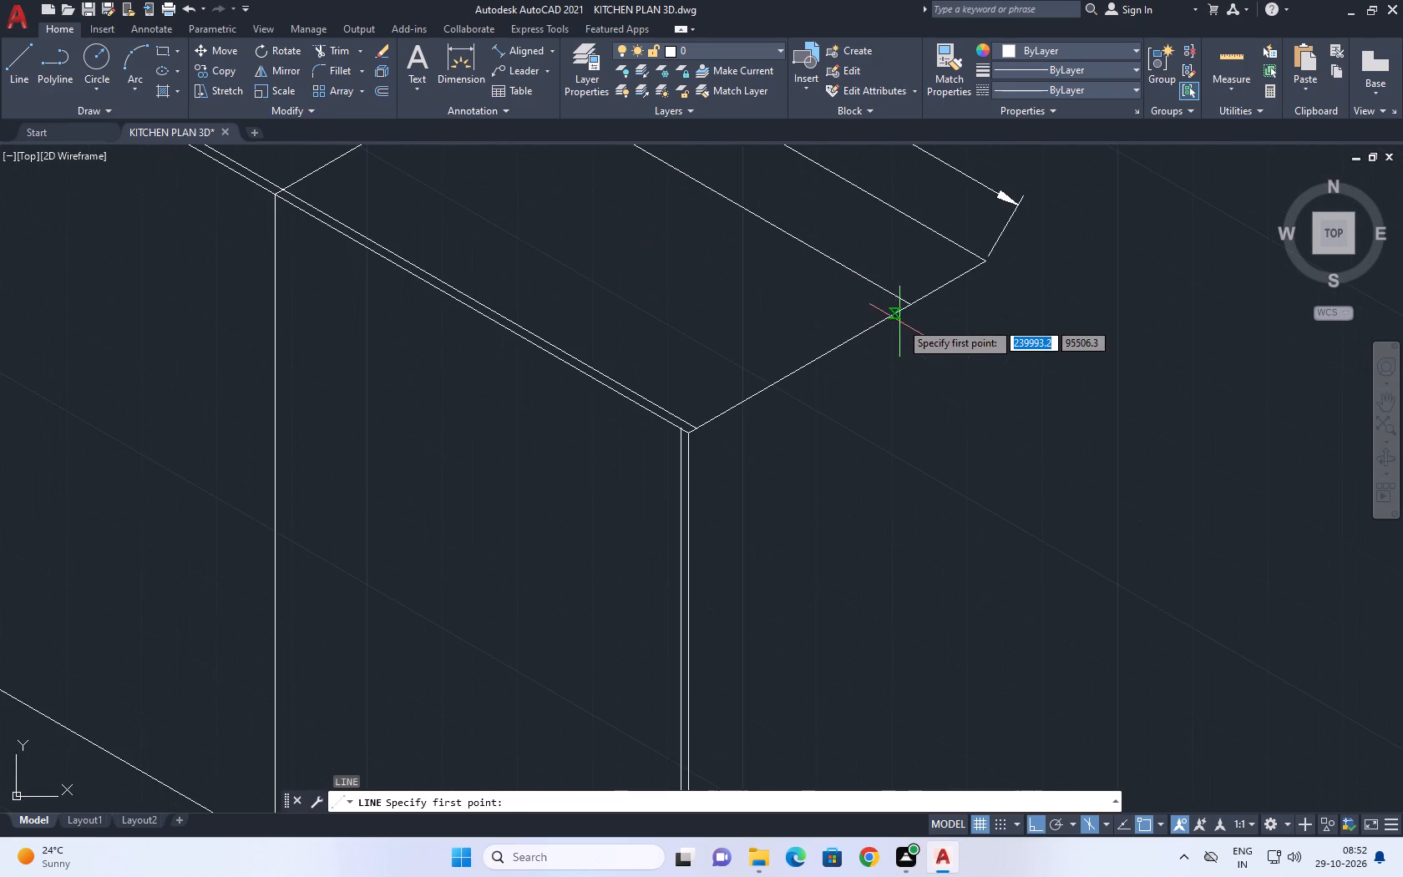
pyautogui.click(913, 305)
pyautogui.scroll(-3, 941, 290)
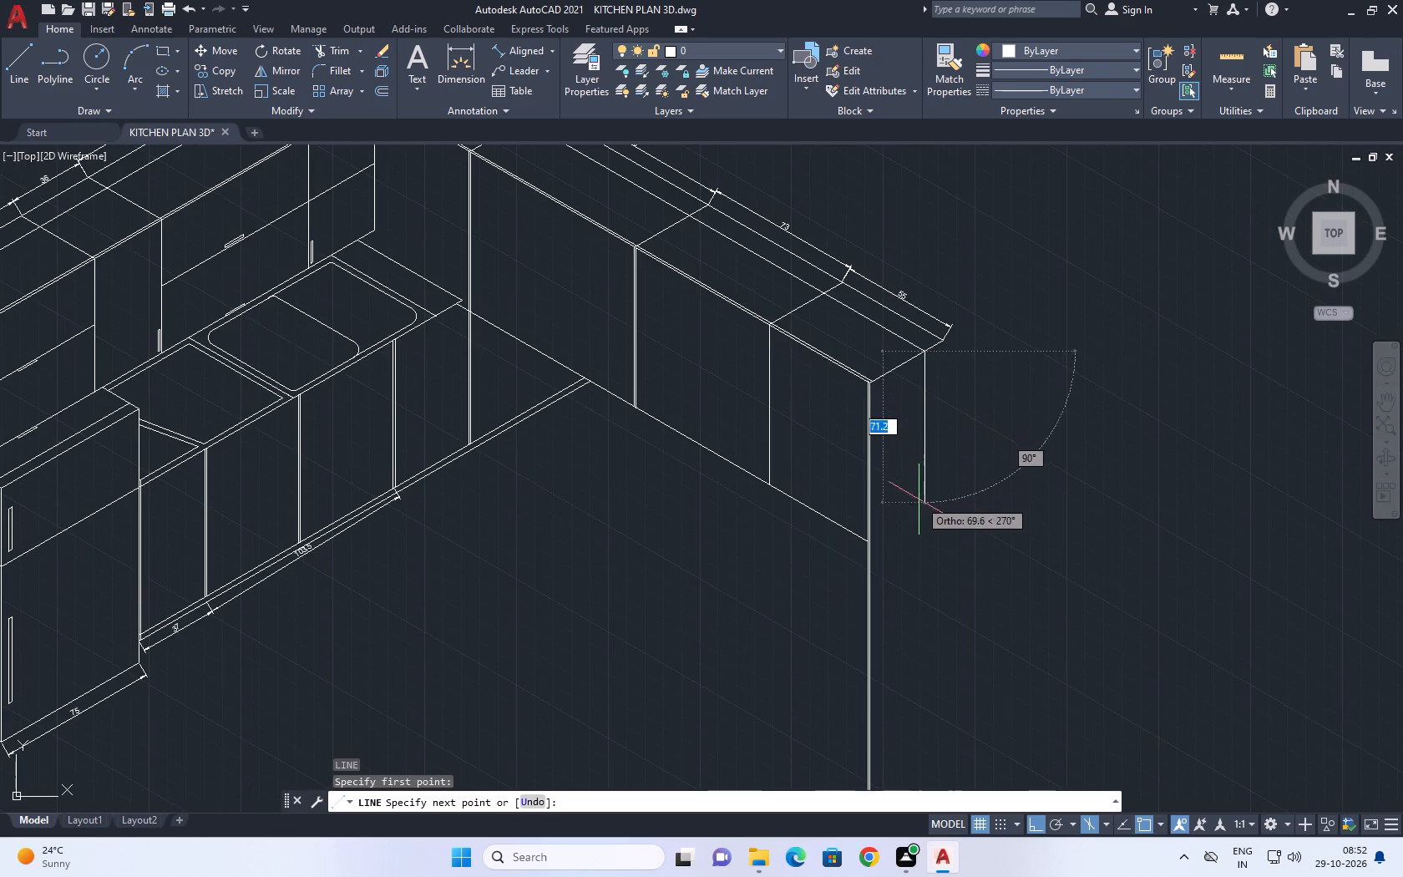
pyautogui.moveTo(919, 500); pyautogui.dragTo(934, 367, button='middle')
pyautogui.moveTo(923, 585); pyautogui.dragTo(870, 498, button='middle')
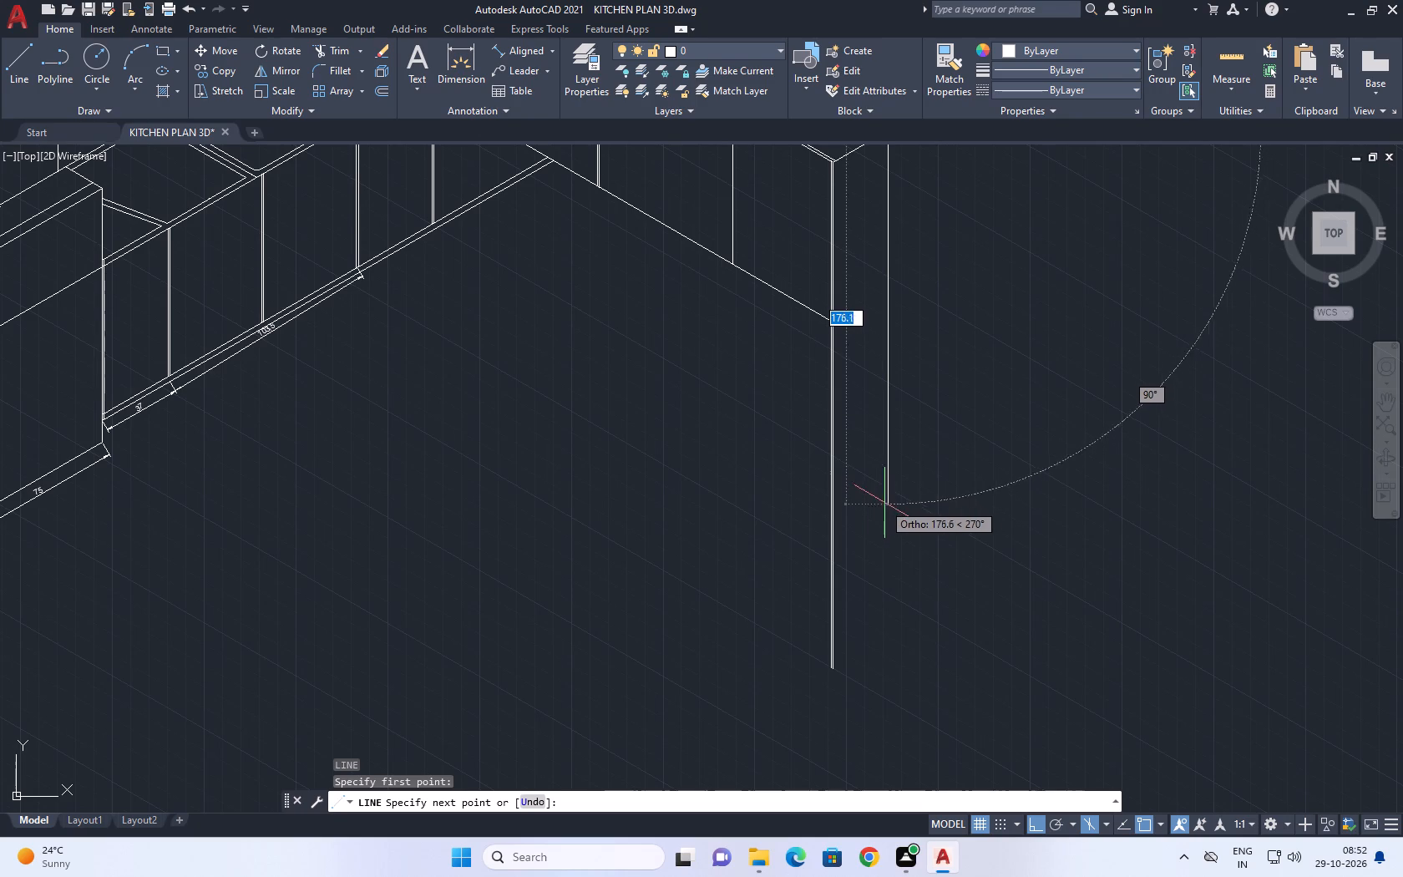
pyautogui.click(889, 542)
pyautogui.press('space')
# Draw a second vertical line down from the outermost back corner of the wall cabinets' free end, parallel to the first.
pyautogui.scroll(-2, 940, 462)
pyautogui.press('space')
pyautogui.scroll(2, 922, 345)
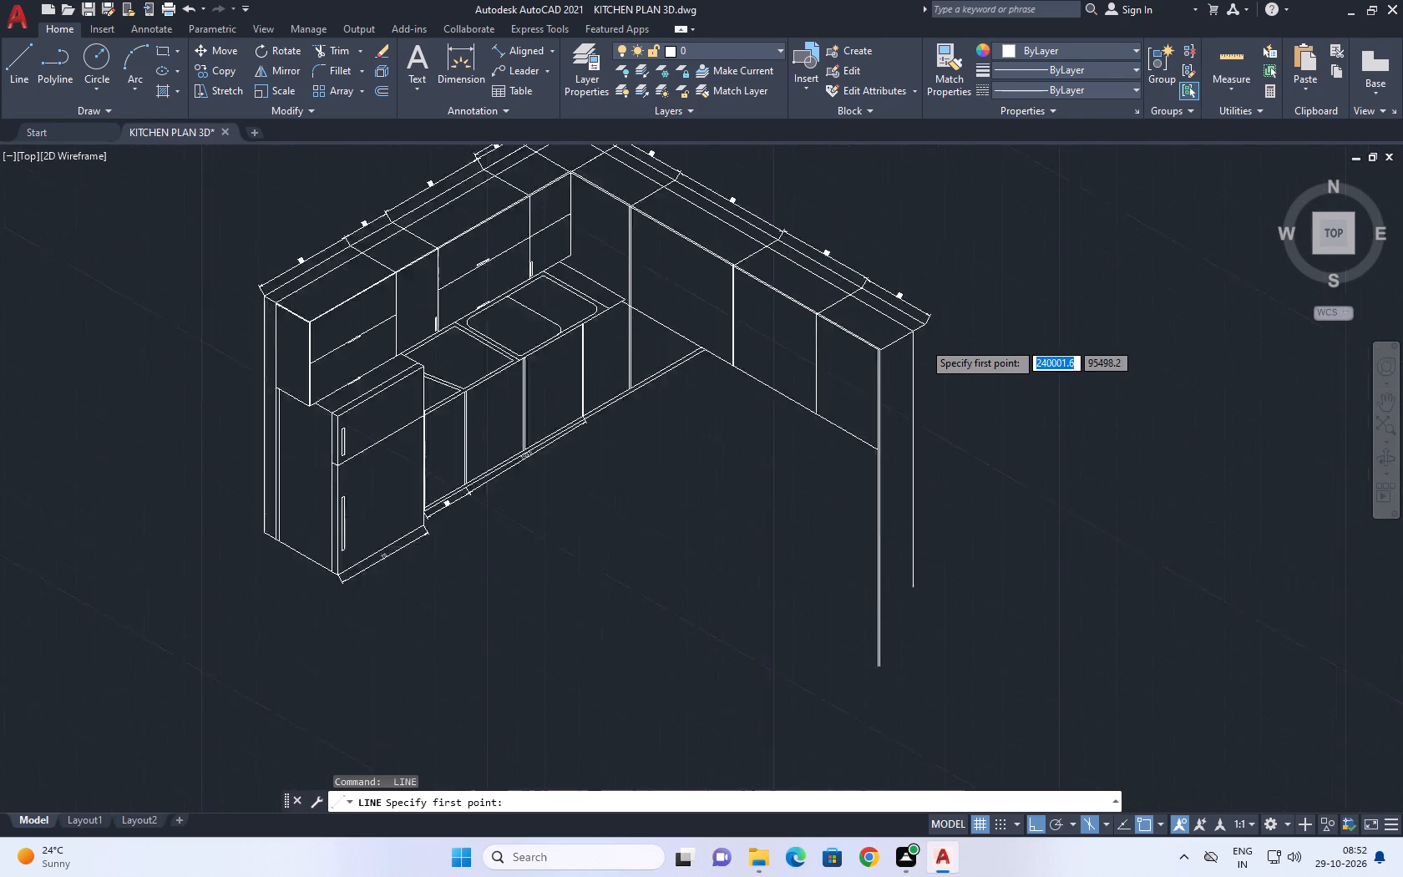
pyautogui.scroll(3, 923, 341)
pyautogui.click(932, 285)
pyautogui.moveTo(950, 582); pyautogui.dragTo(929, 464, button='middle')
pyautogui.scroll(-2, 929, 452)
pyautogui.scroll(-2, 923, 586)
pyautogui.moveTo(928, 678); pyautogui.dragTo(914, 545, button='middle')
pyautogui.click(931, 604)
pyautogui.press('space')
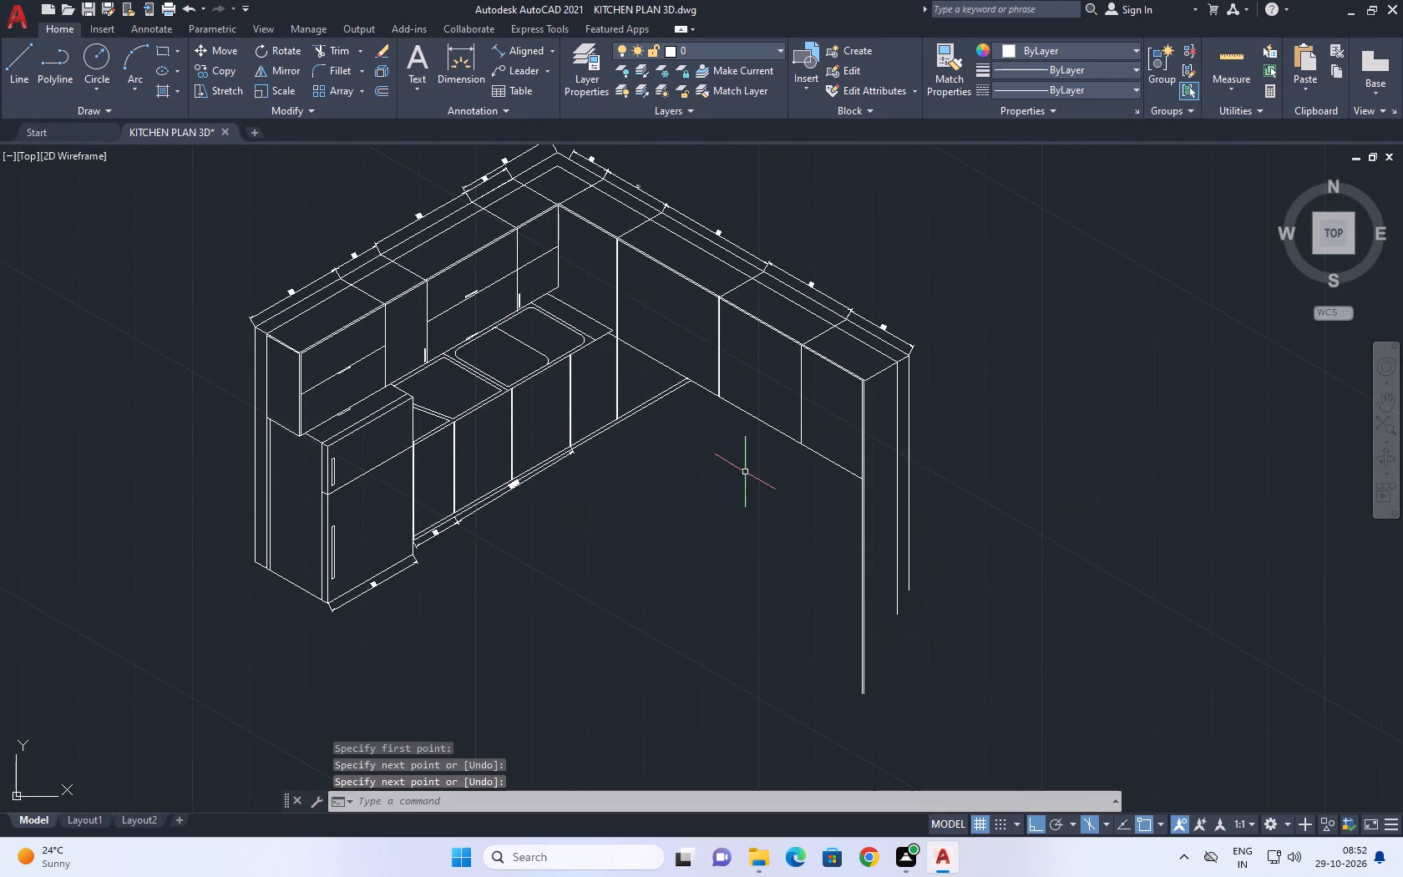
# Draw a short line extending the wall cabinets' bottom front edge across the double lines of the end panel.
pyautogui.moveTo(707, 444); pyautogui.dragTo(813, 542, button='middle')
pyautogui.moveTo(1019, 605); pyautogui.dragTo(935, 602, button='middle')
pyautogui.press('l')
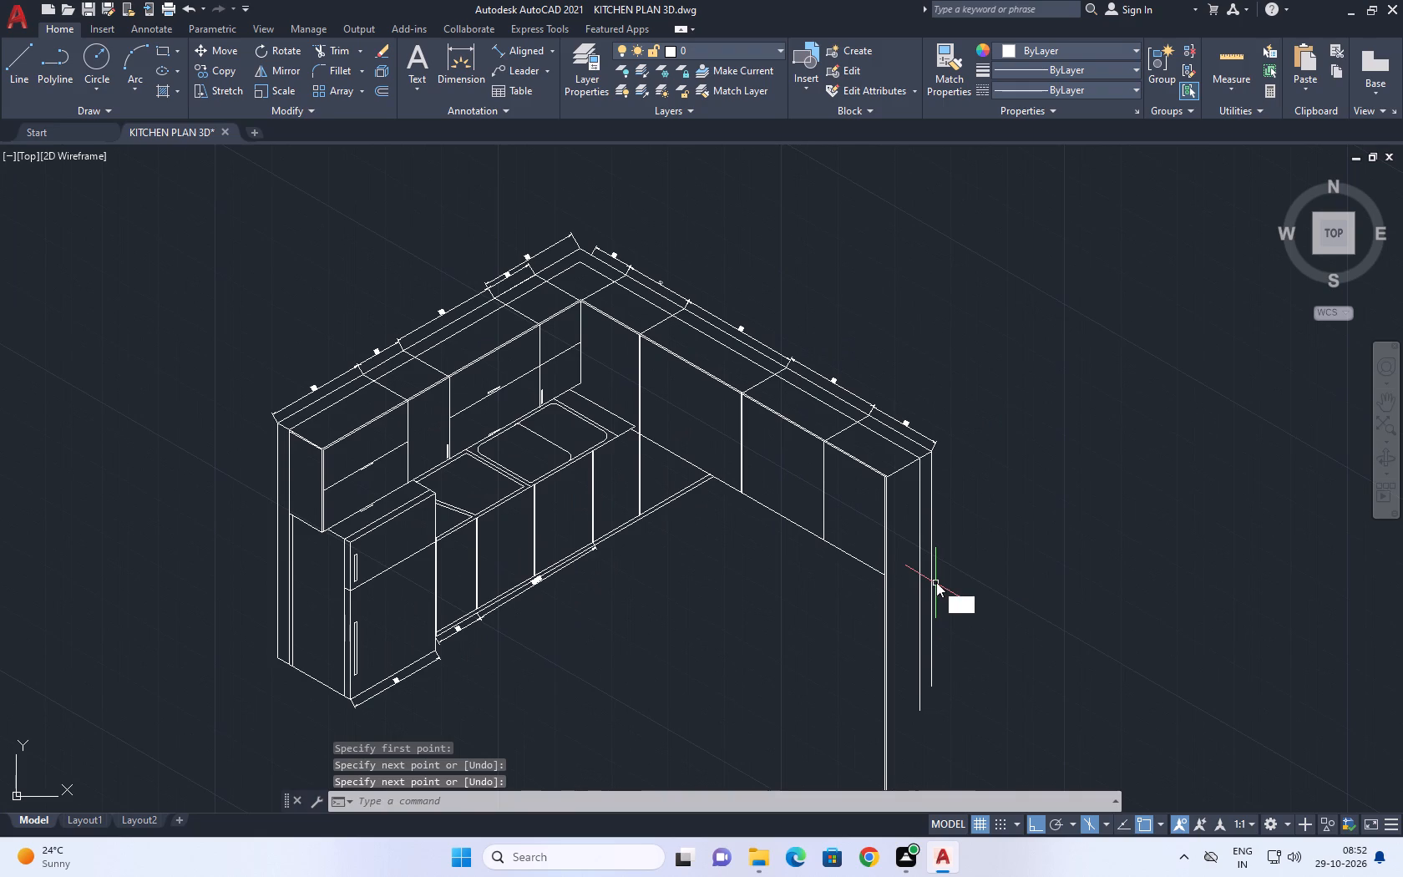
pyautogui.press('space')
pyautogui.scroll(3, 849, 565)
pyautogui.scroll(2, 1005, 605)
pyautogui.click(959, 633)
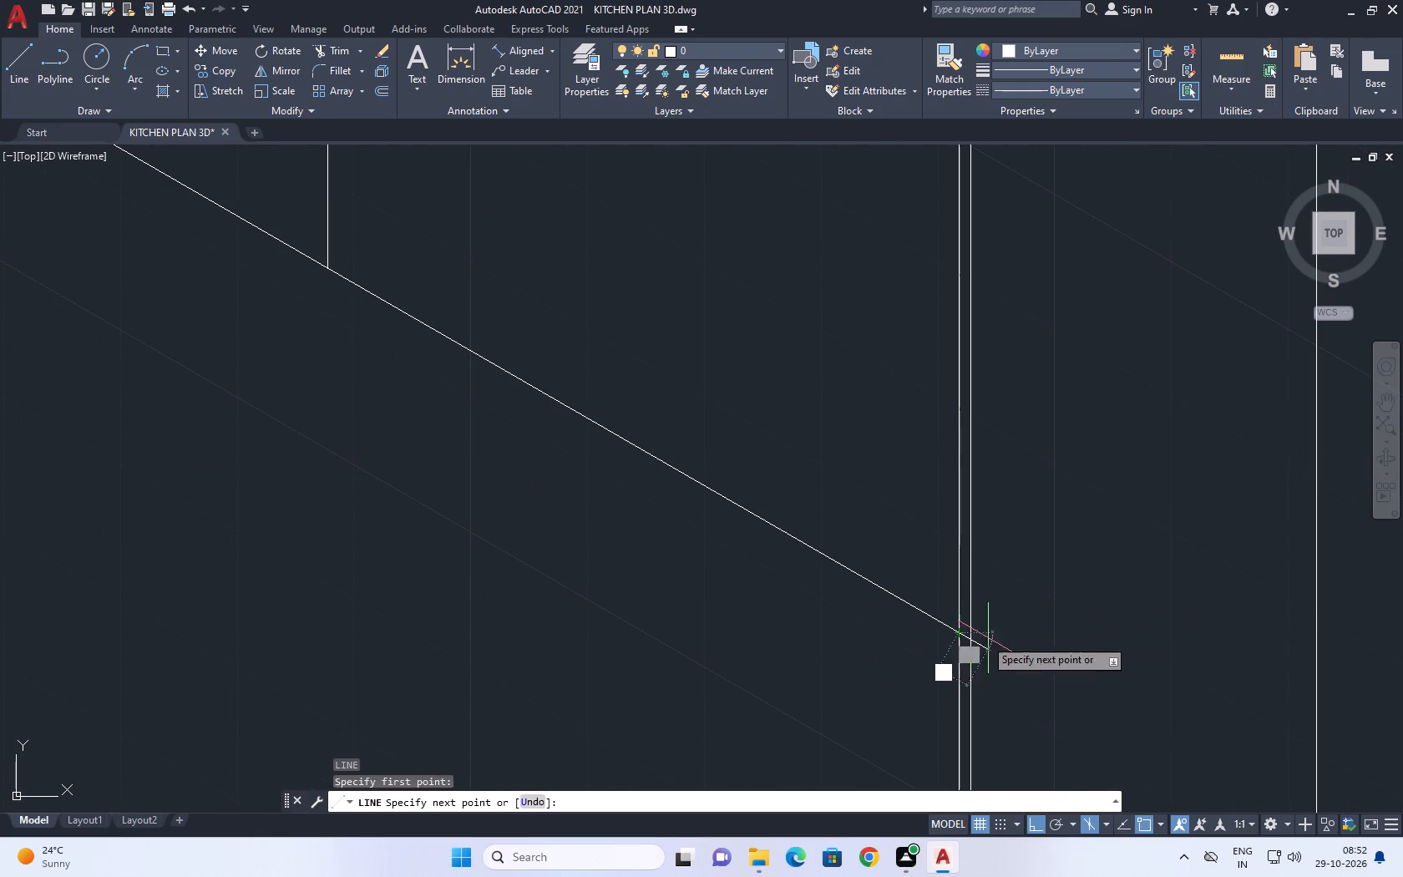
pyautogui.click(997, 643)
pyautogui.press('space')
# Draw the bottom side edge of the wall cabinets' free end from the front corner back past the outermost vertical line.
pyautogui.moveTo(1045, 600); pyautogui.dragTo(662, 603, button='middle')
pyautogui.press('space')
pyautogui.moveTo(585, 644); pyautogui.dragTo(597, 643)
pyautogui.scroll(-3, 844, 543)
pyautogui.moveTo(912, 470); pyautogui.dragTo(738, 564, button='middle')
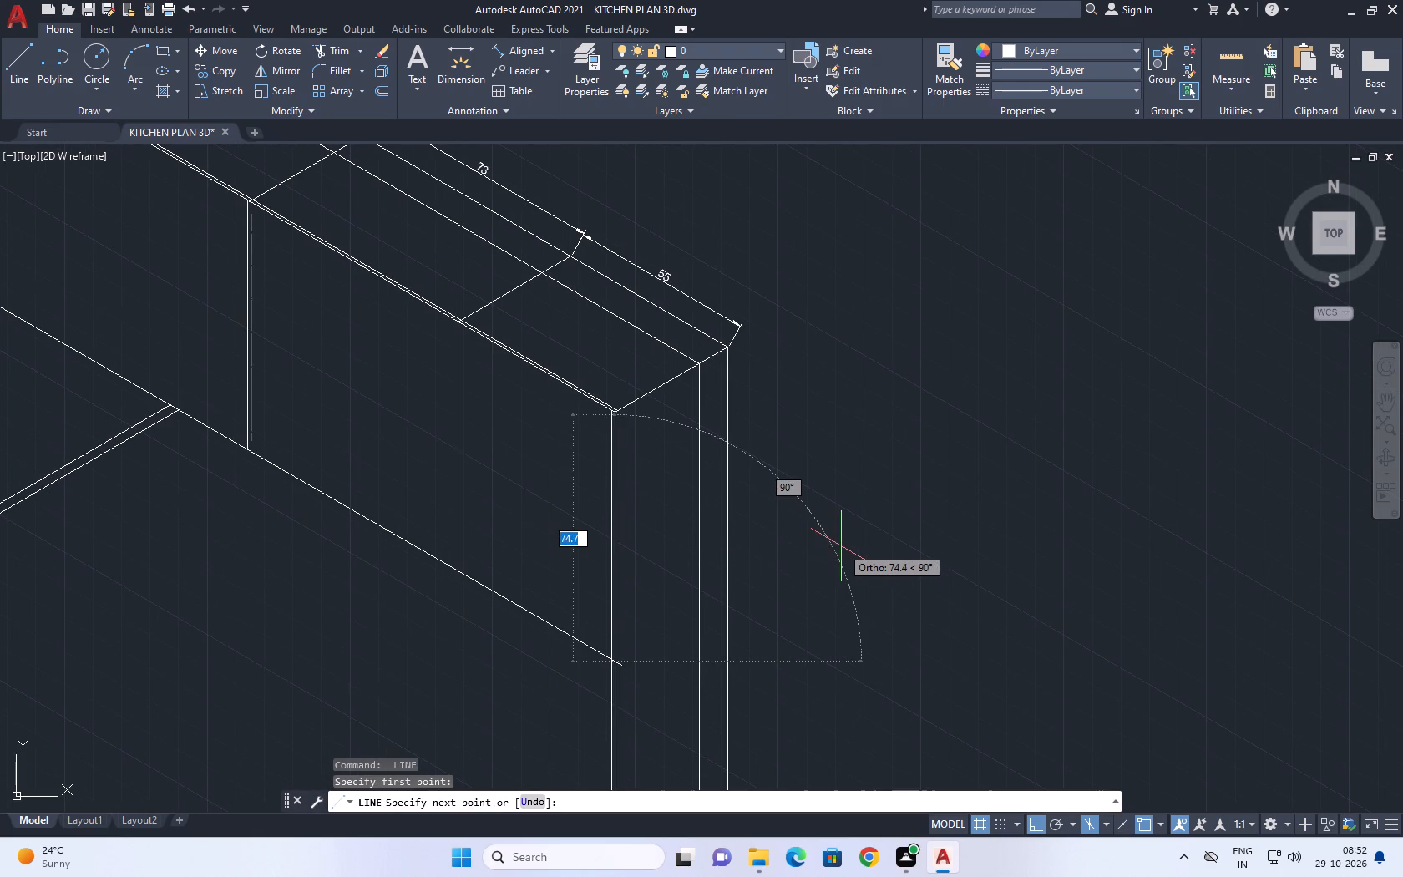
pyautogui.press('F5')
pyautogui.click(786, 561)
pyautogui.press('space')
# Trim the overhanging ends of the new bottom edge lines at the outermost vertical line and the end panel's front corner.
pyautogui.moveTo(777, 550); pyautogui.dragTo(824, 452, button='middle')
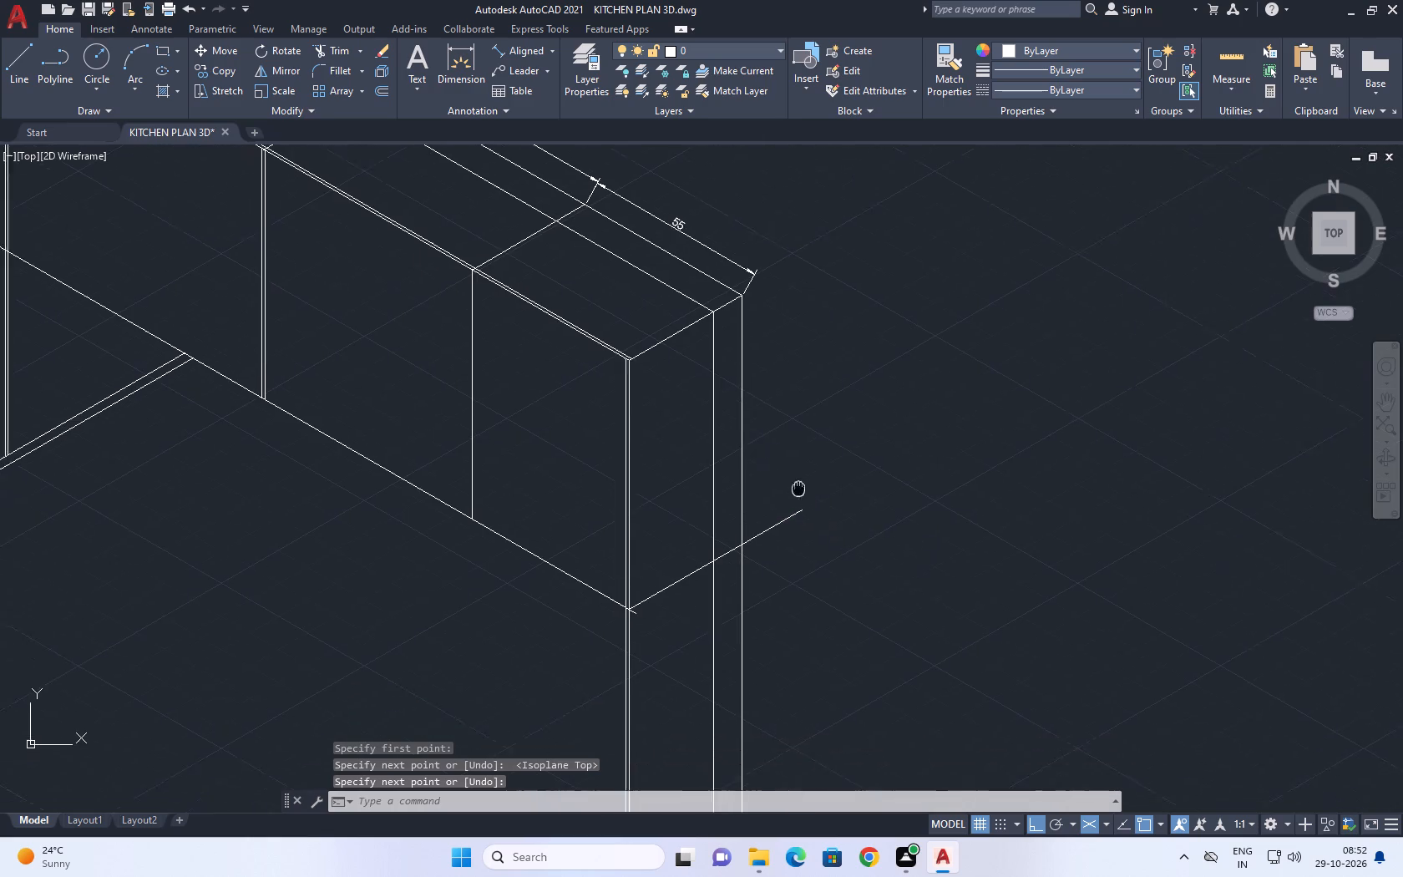
pyautogui.moveTo(824, 452); pyautogui.dragTo(836, 437, button='middle')
pyautogui.press('t')
pyautogui.press('r')
pyautogui.press('space')
pyautogui.scroll(1, 844, 471)
pyautogui.click(803, 402)
pyautogui.click(824, 520)
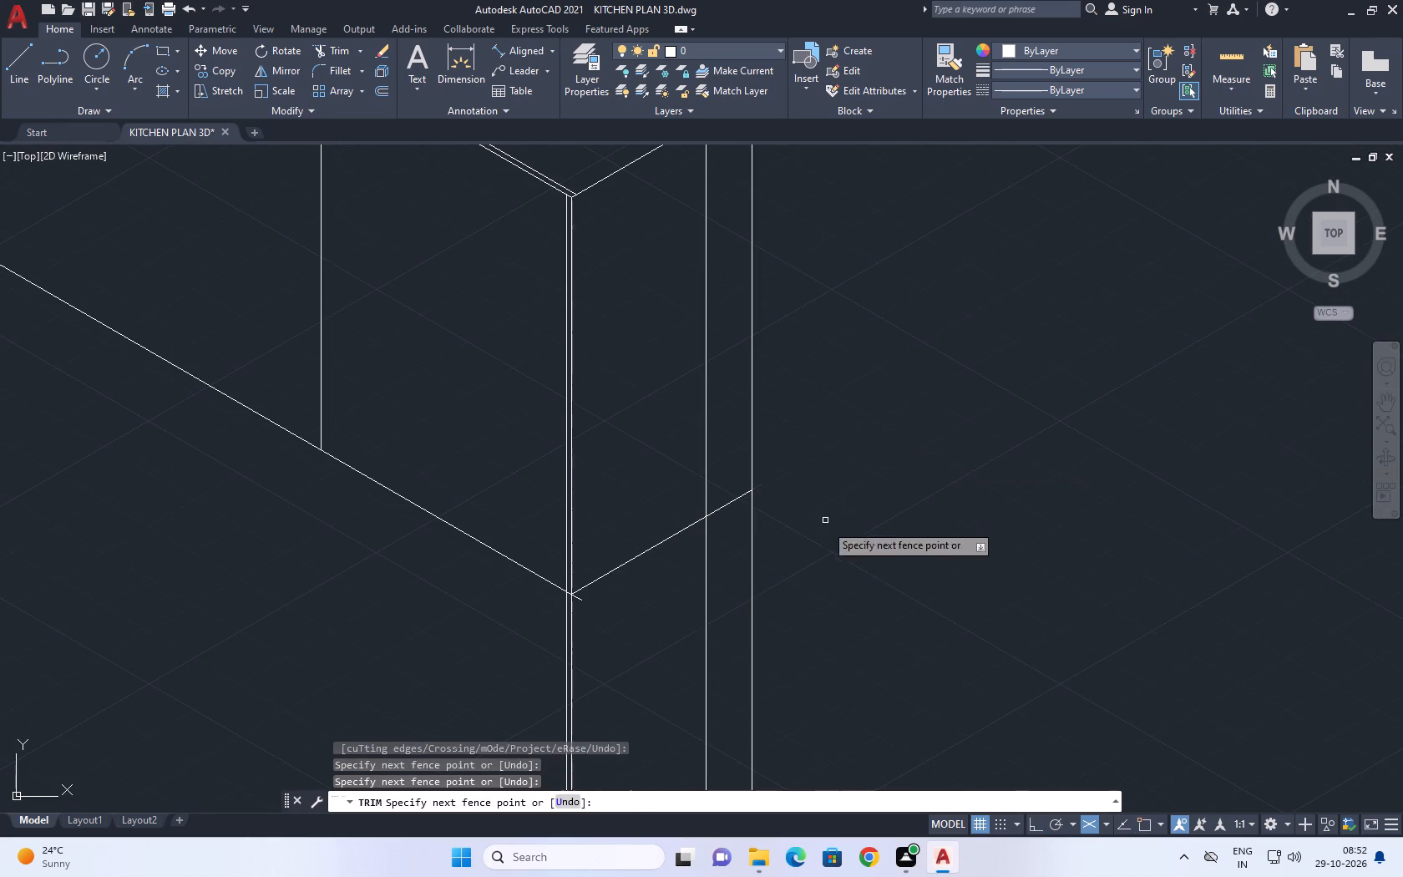
pyautogui.scroll(3, 578, 623)
pyautogui.click(578, 543)
pyautogui.scroll(-7, 663, 546)
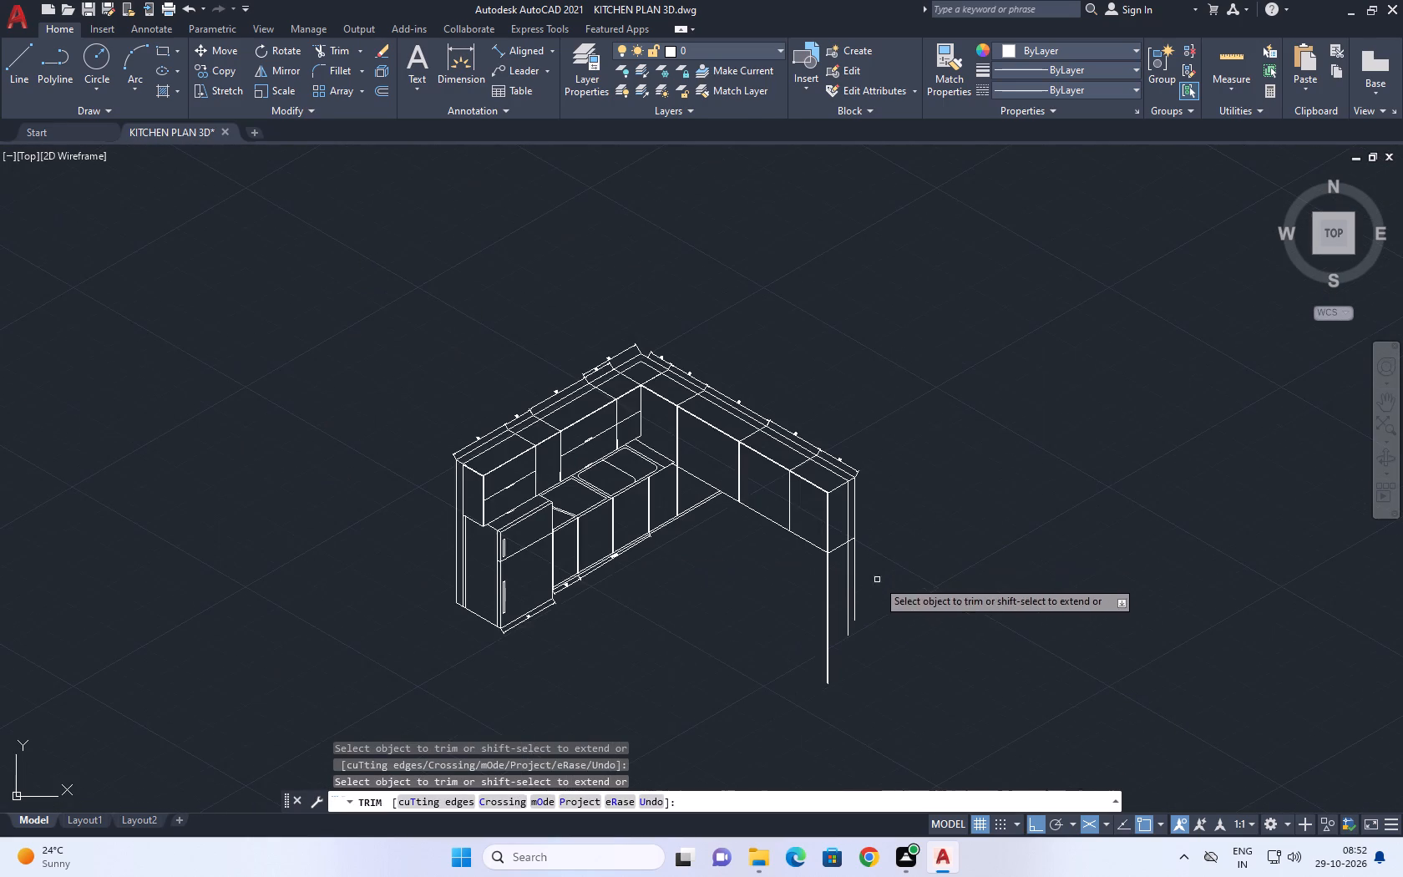
pyautogui.press('Escape')
# Copy the adjoining wall cabinets' third vertical line 0.5 to each side along their front.
pyautogui.scroll(1, 656, 504)
pyautogui.scroll(1, 772, 487)
pyautogui.middleClick(770, 485)
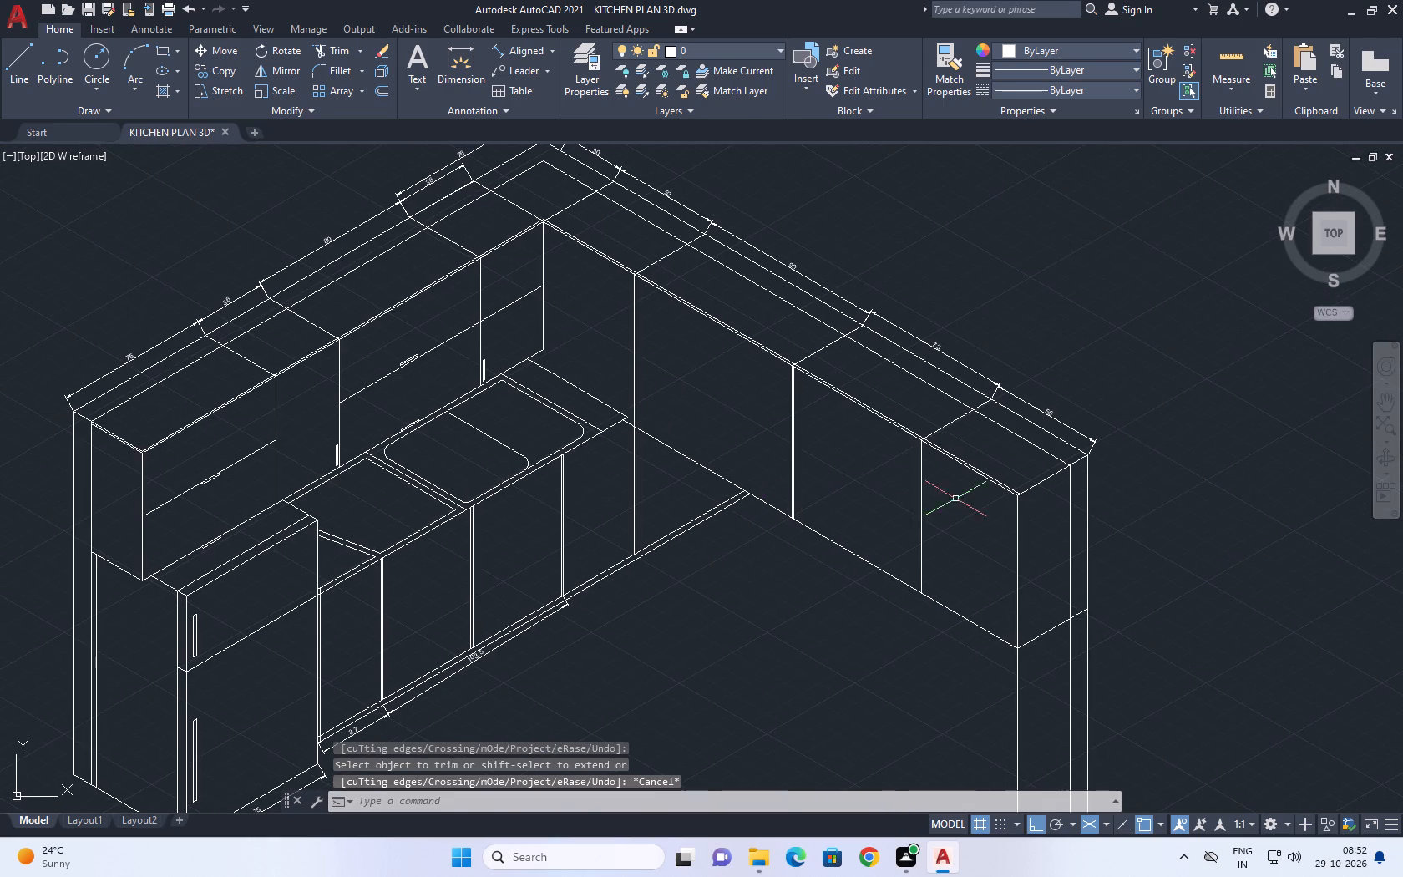
pyautogui.scroll(2, 912, 505)
pyautogui.moveTo(1002, 552); pyautogui.dragTo(956, 529)
pyautogui.click(895, 490)
pyautogui.press('c')
pyautogui.press('o')
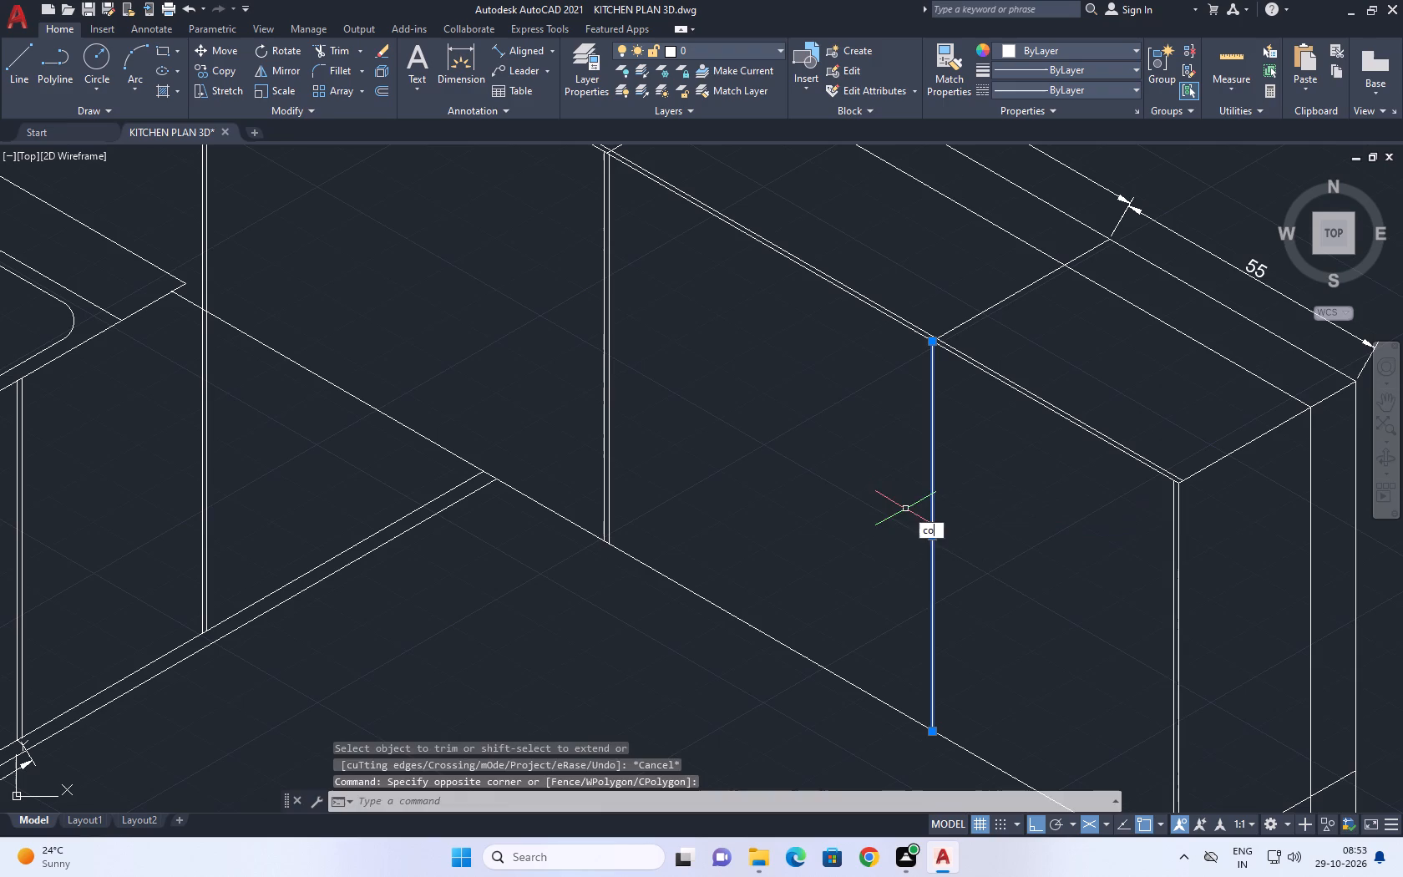
pyautogui.press('space')
pyautogui.moveTo(926, 565); pyautogui.dragTo(913, 561)
pyautogui.press('1')
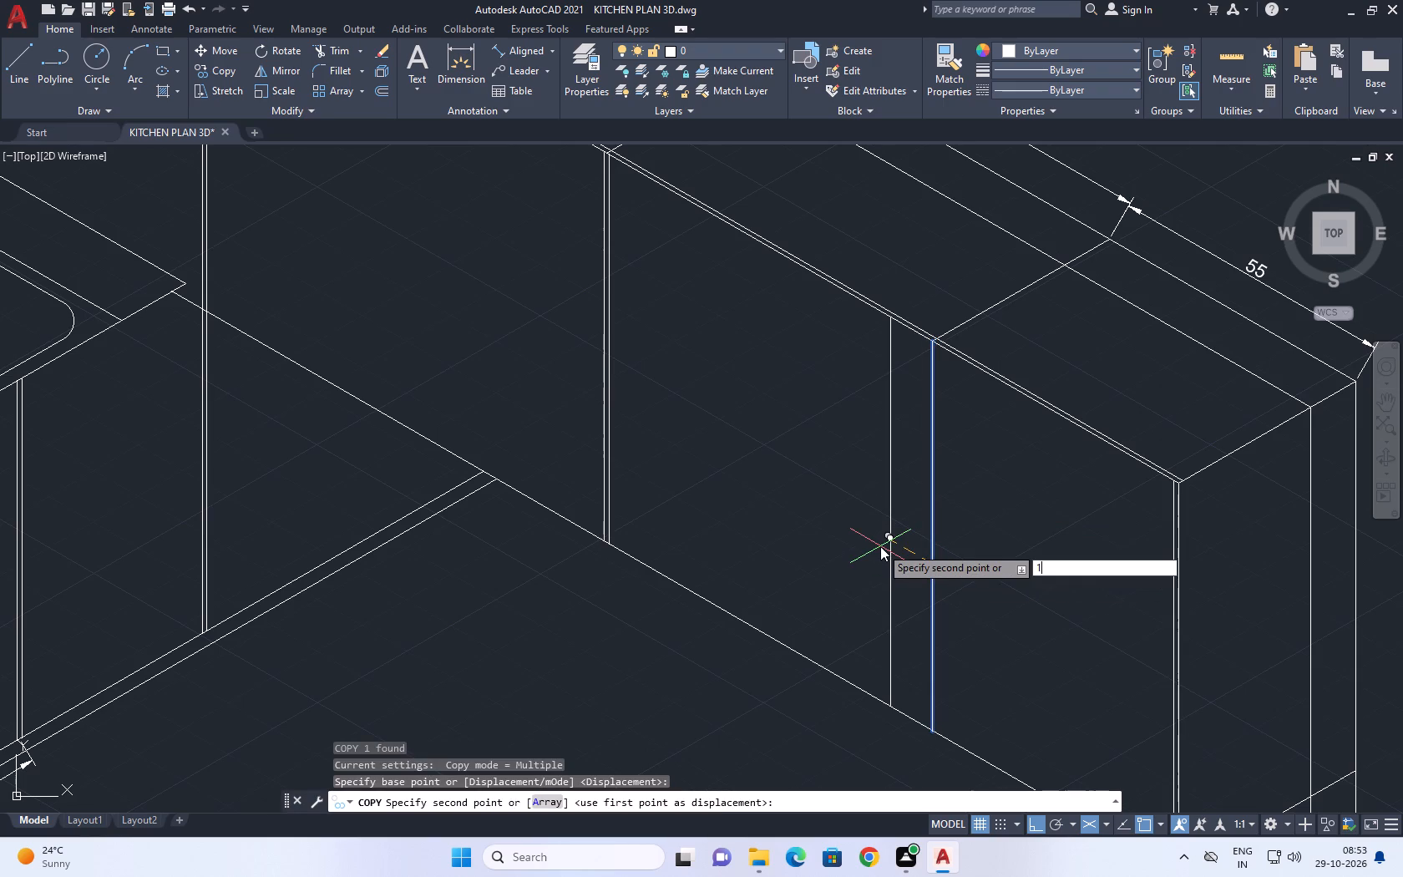
pyautogui.press('BackSpace')
pyautogui.press('0')
pyautogui.press('.')
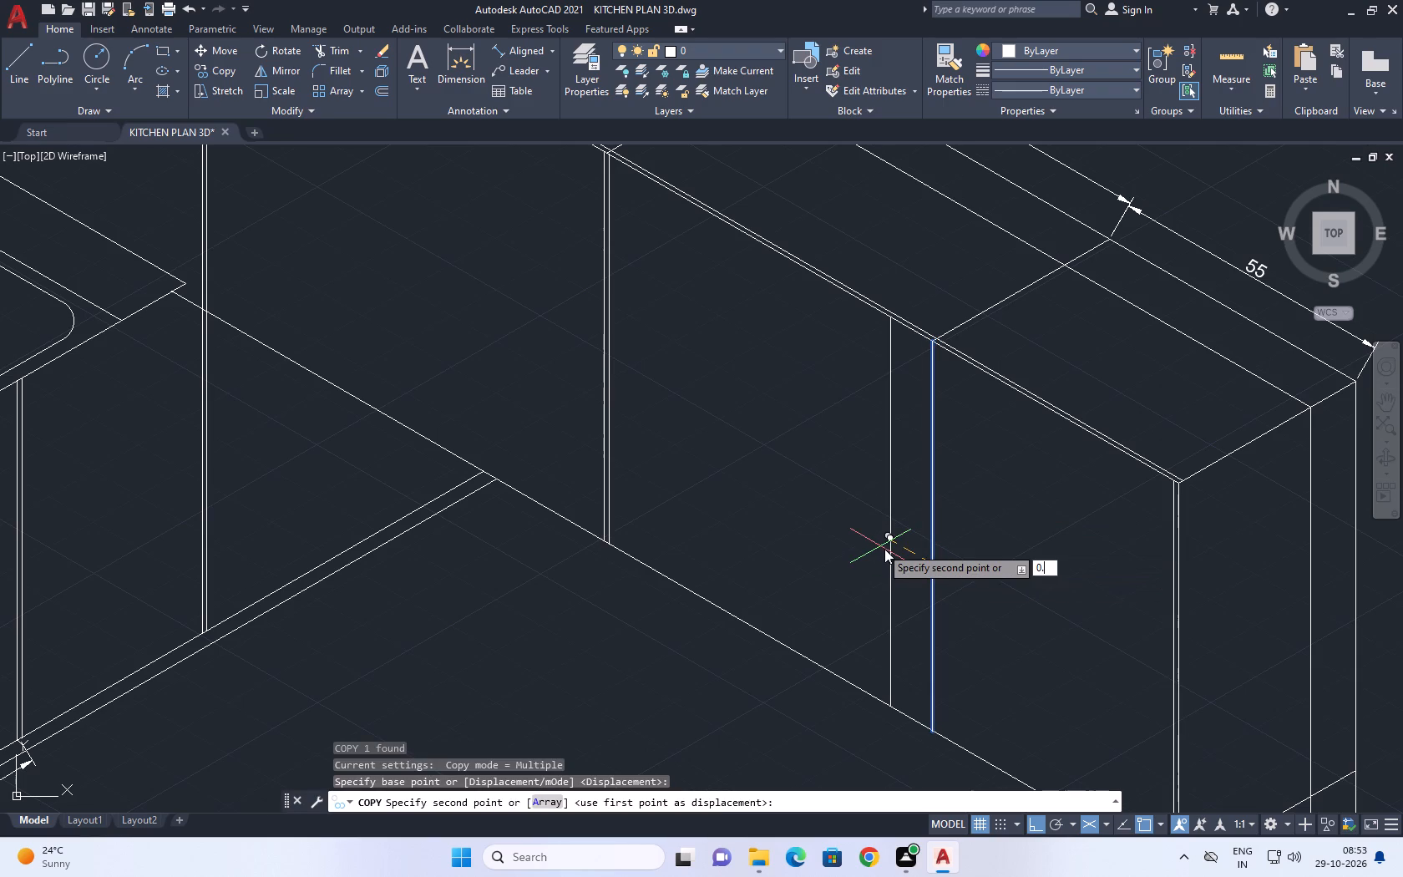
pyautogui.press('5')
pyautogui.press('Return')
pyautogui.write('0.5')
pyautogui.press('Return')
pyautogui.press('Escape')
# Erase the original middle line between the two copies of the adjoining wall cabinets' third vertical line.
pyautogui.scroll(3, 934, 584)
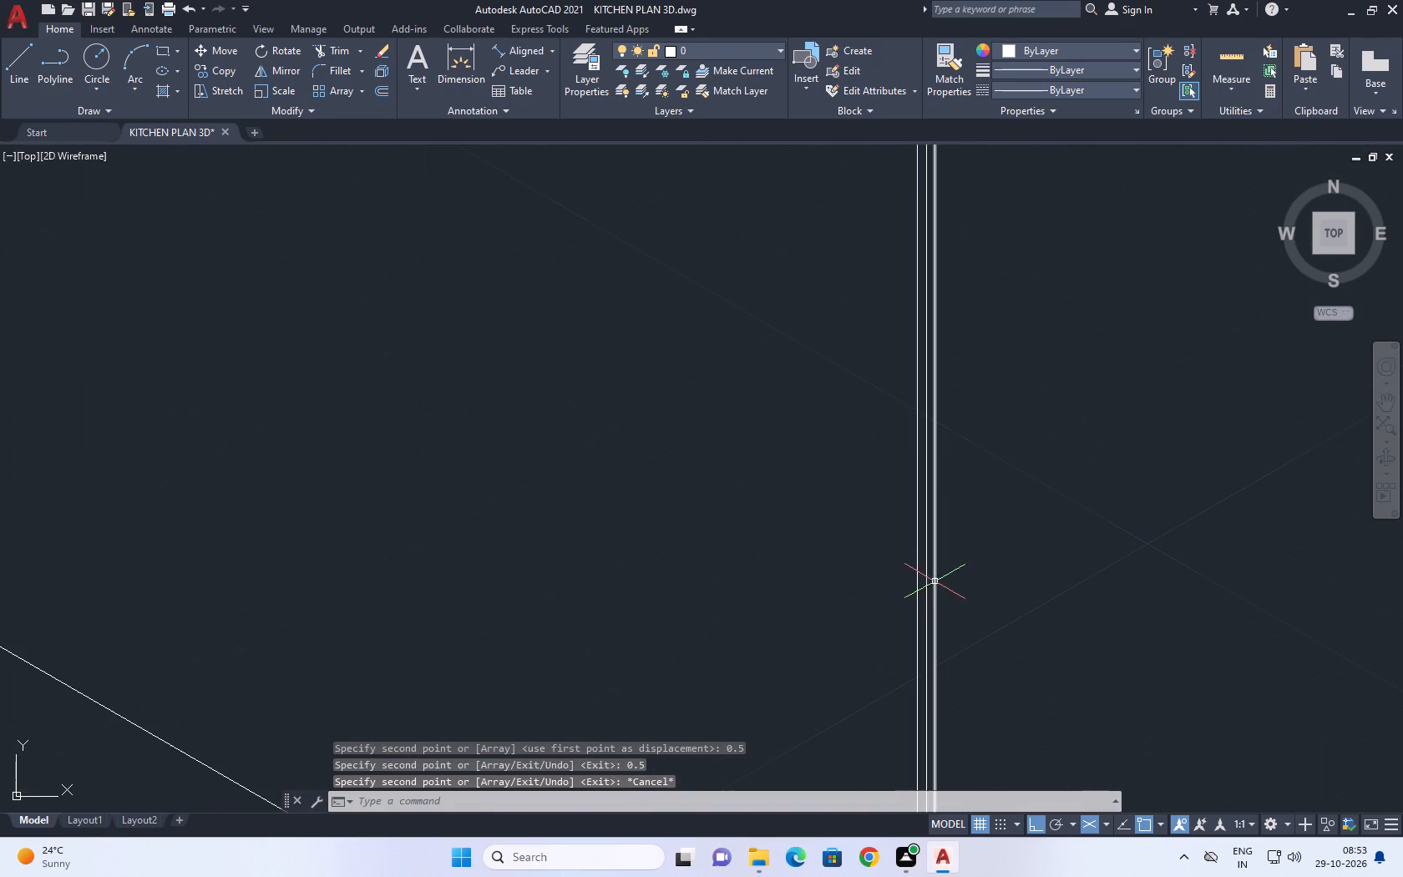
pyautogui.click(923, 577)
pyautogui.moveTo(926, 596); pyautogui.dragTo(927, 604)
pyautogui.click(925, 596)
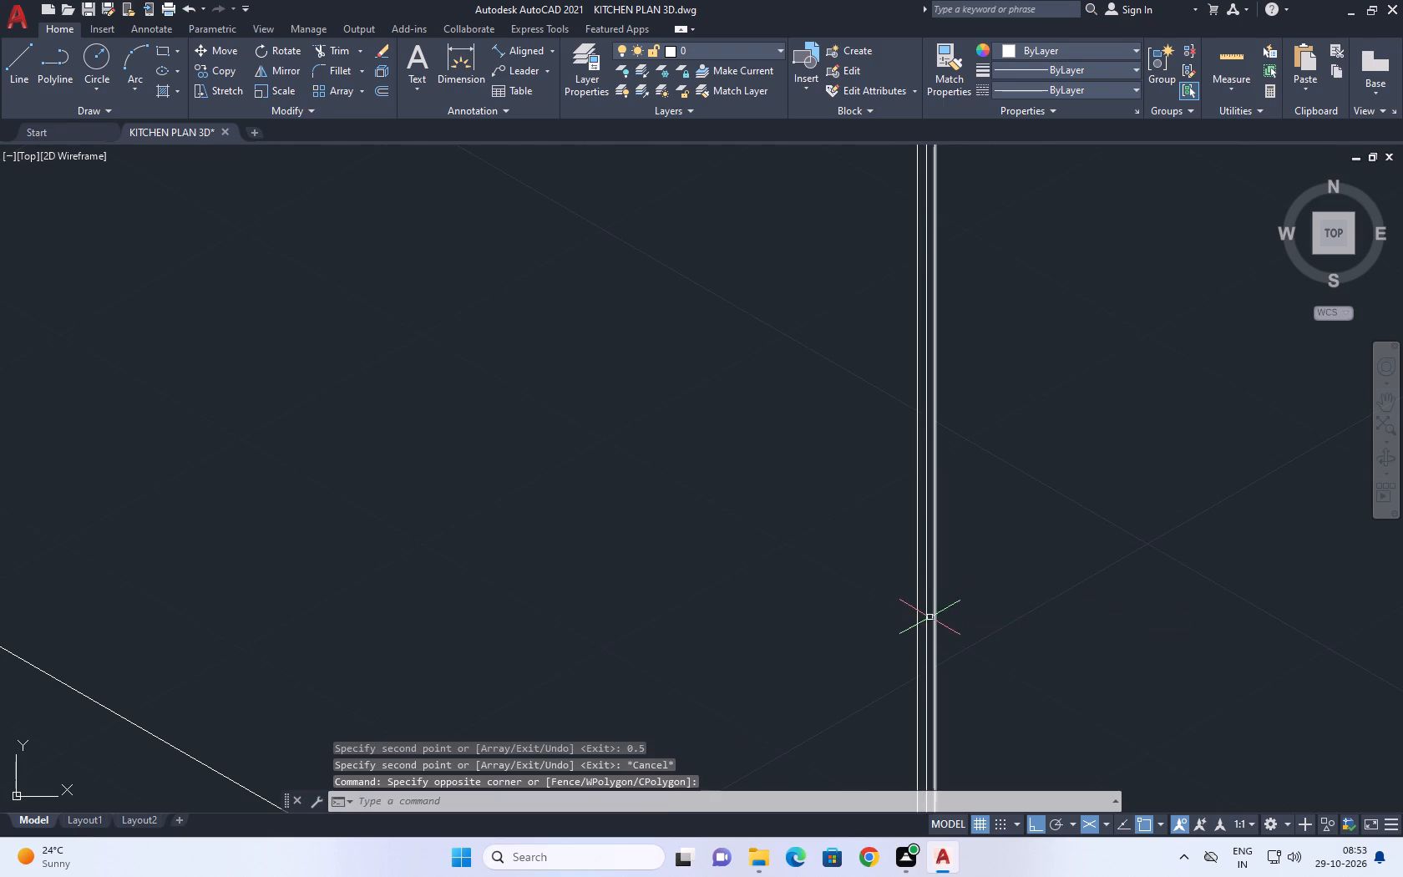
pyautogui.click(924, 613)
pyautogui.press('Delete')
# Examine the adjoining wall cabinets' free end, the whole kitchen drawing and the countertop's end near the corner.
pyautogui.scroll(-5, 918, 583)
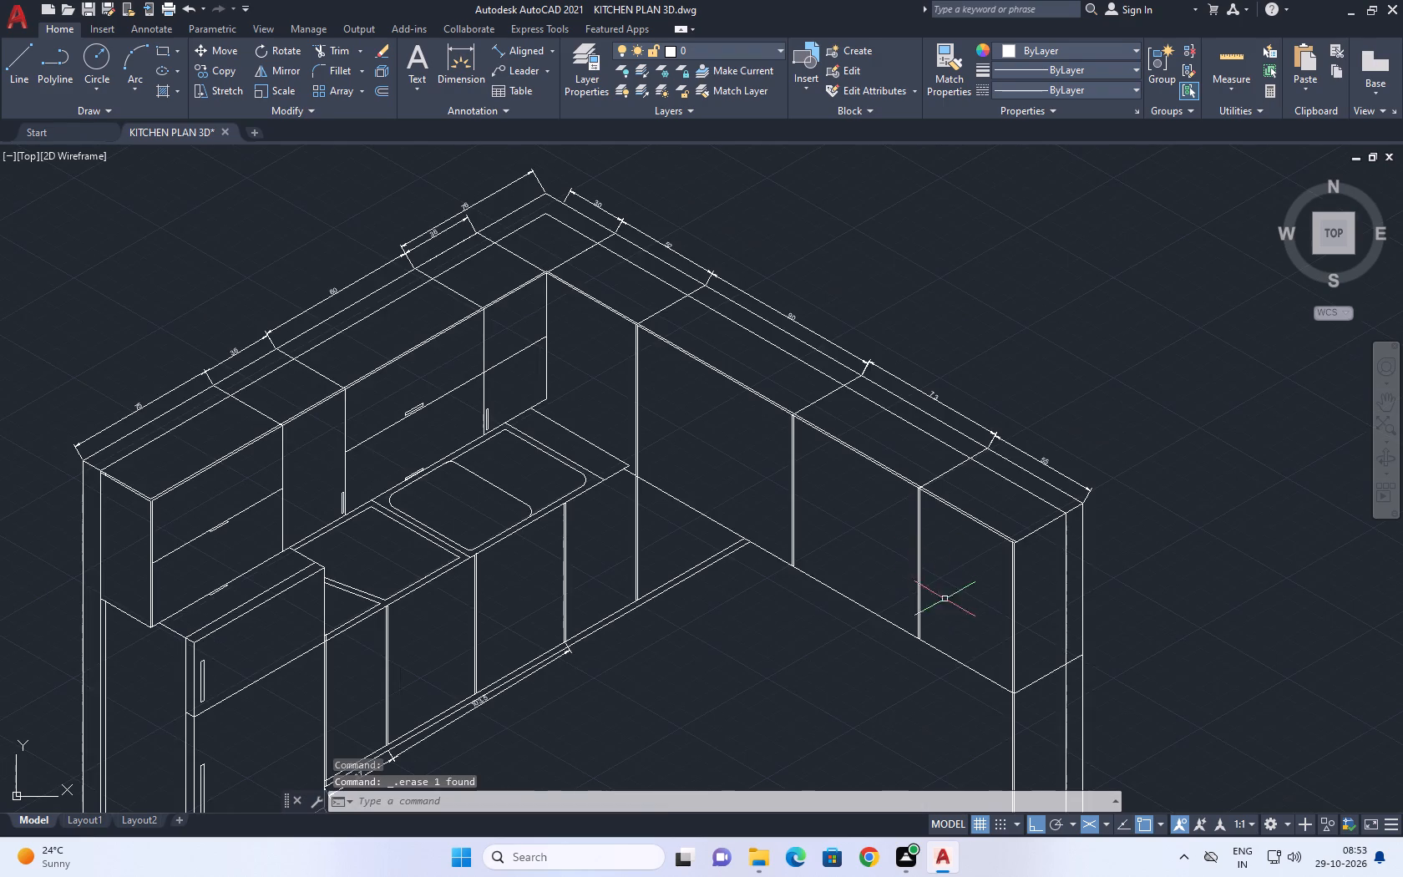
pyautogui.moveTo(1003, 601); pyautogui.dragTo(891, 489, button='middle')
pyautogui.scroll(3, 924, 458)
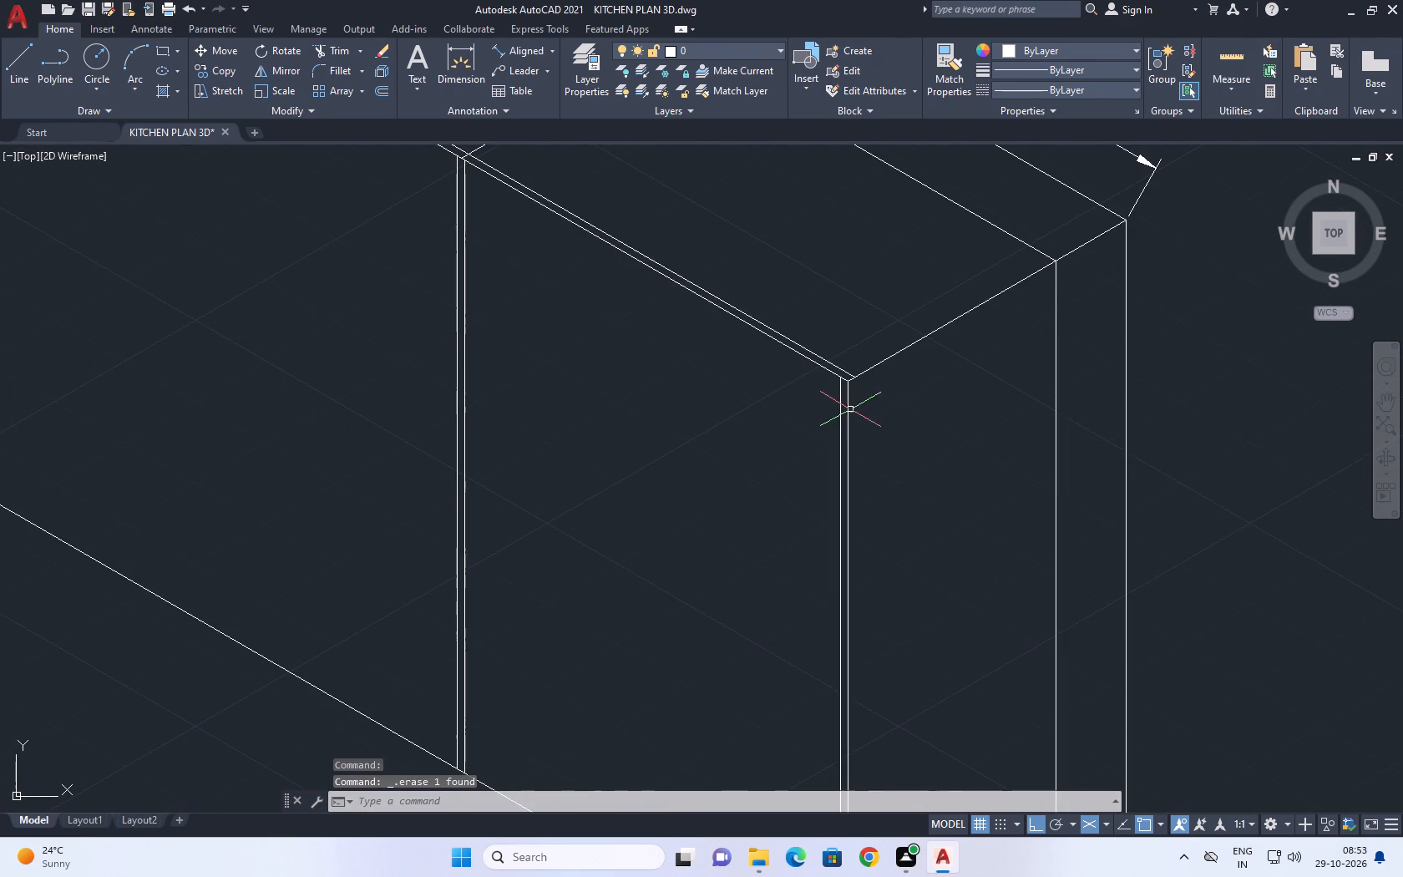
pyautogui.scroll(-4, 907, 441)
pyautogui.moveTo(894, 458); pyautogui.dragTo(826, 428, button='middle')
pyautogui.scroll(1, 888, 450)
pyautogui.moveTo(474, 345); pyautogui.dragTo(509, 385, button='middle')
pyautogui.scroll(-1, 599, 398)
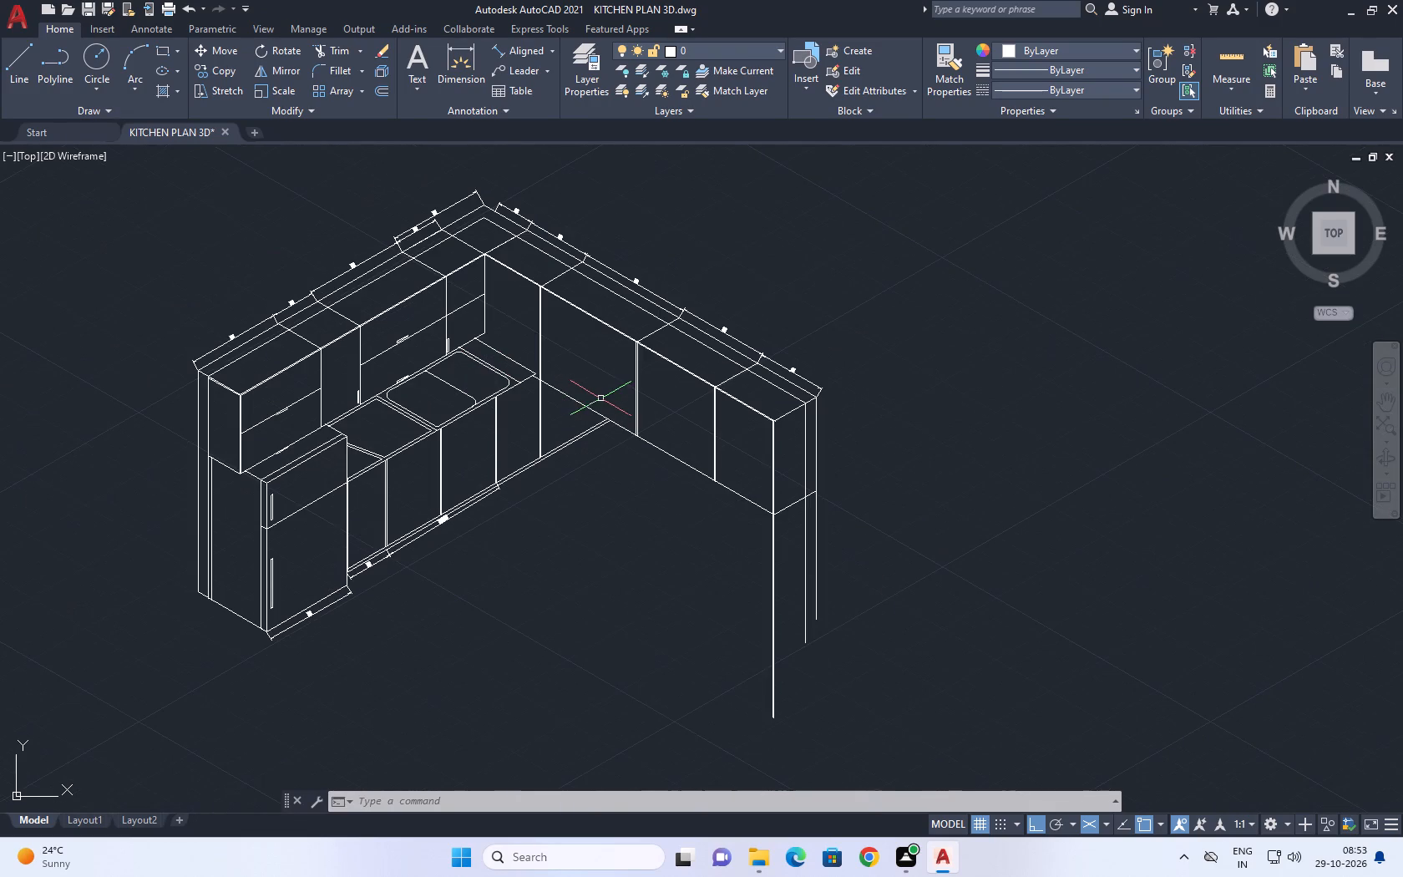
pyautogui.moveTo(597, 413); pyautogui.dragTo(675, 462, button='middle')
pyautogui.middleClick(677, 464)
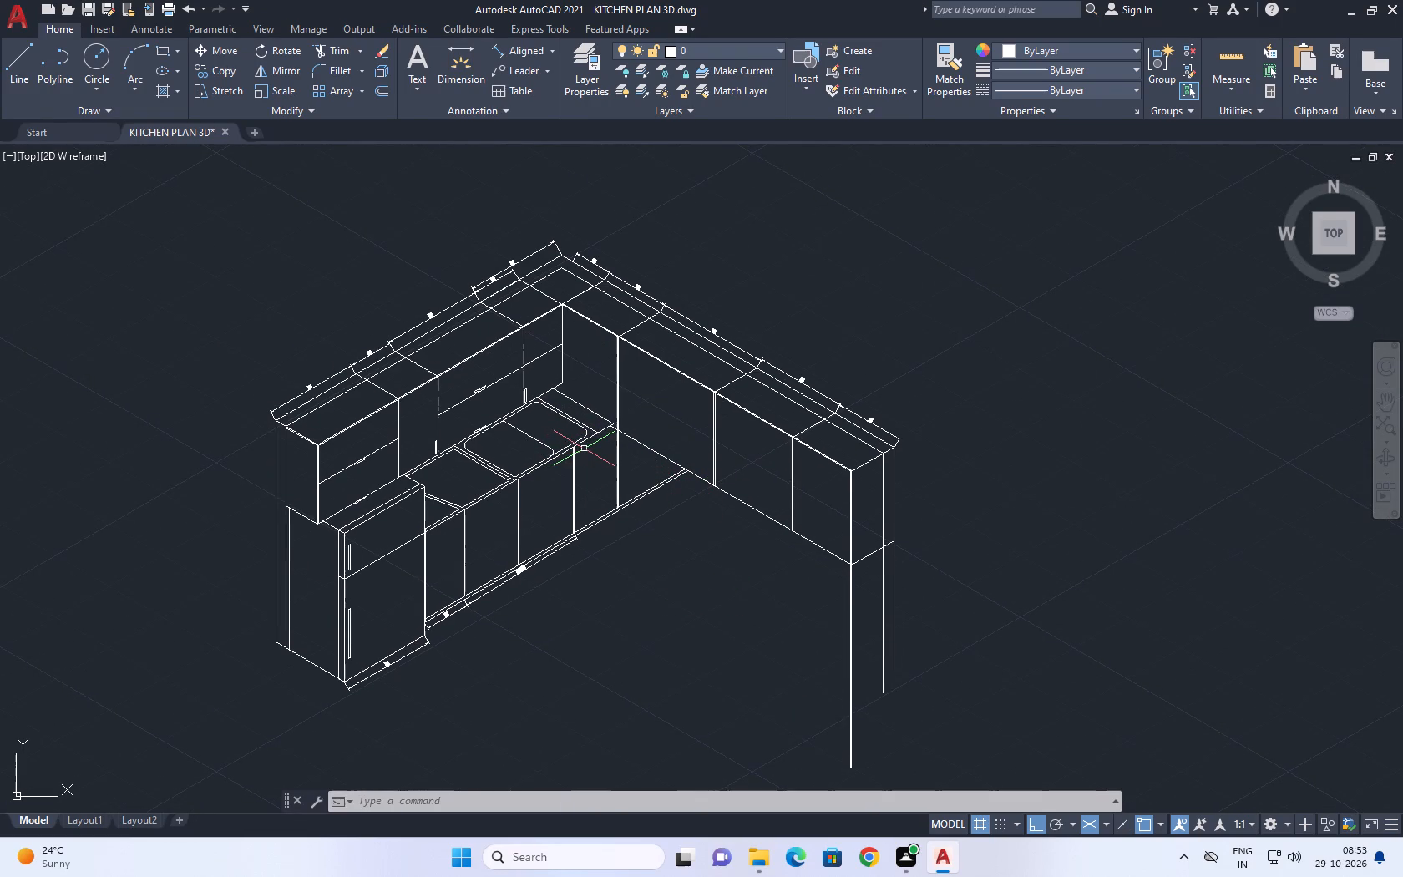
pyautogui.scroll(4, 608, 432)
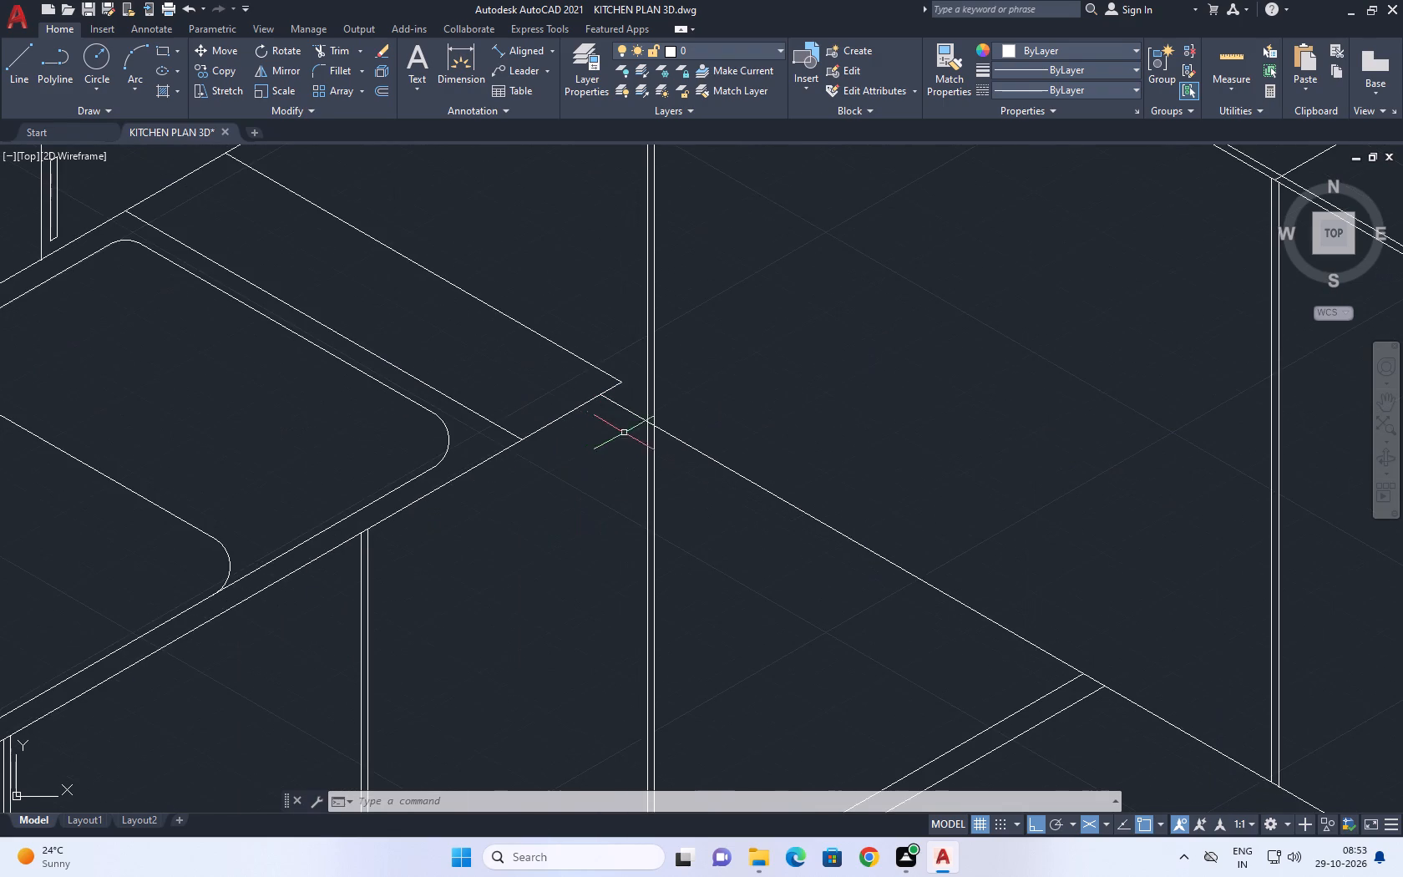
pyautogui.moveTo(402, 433); pyautogui.dragTo(490, 475, button='middle')
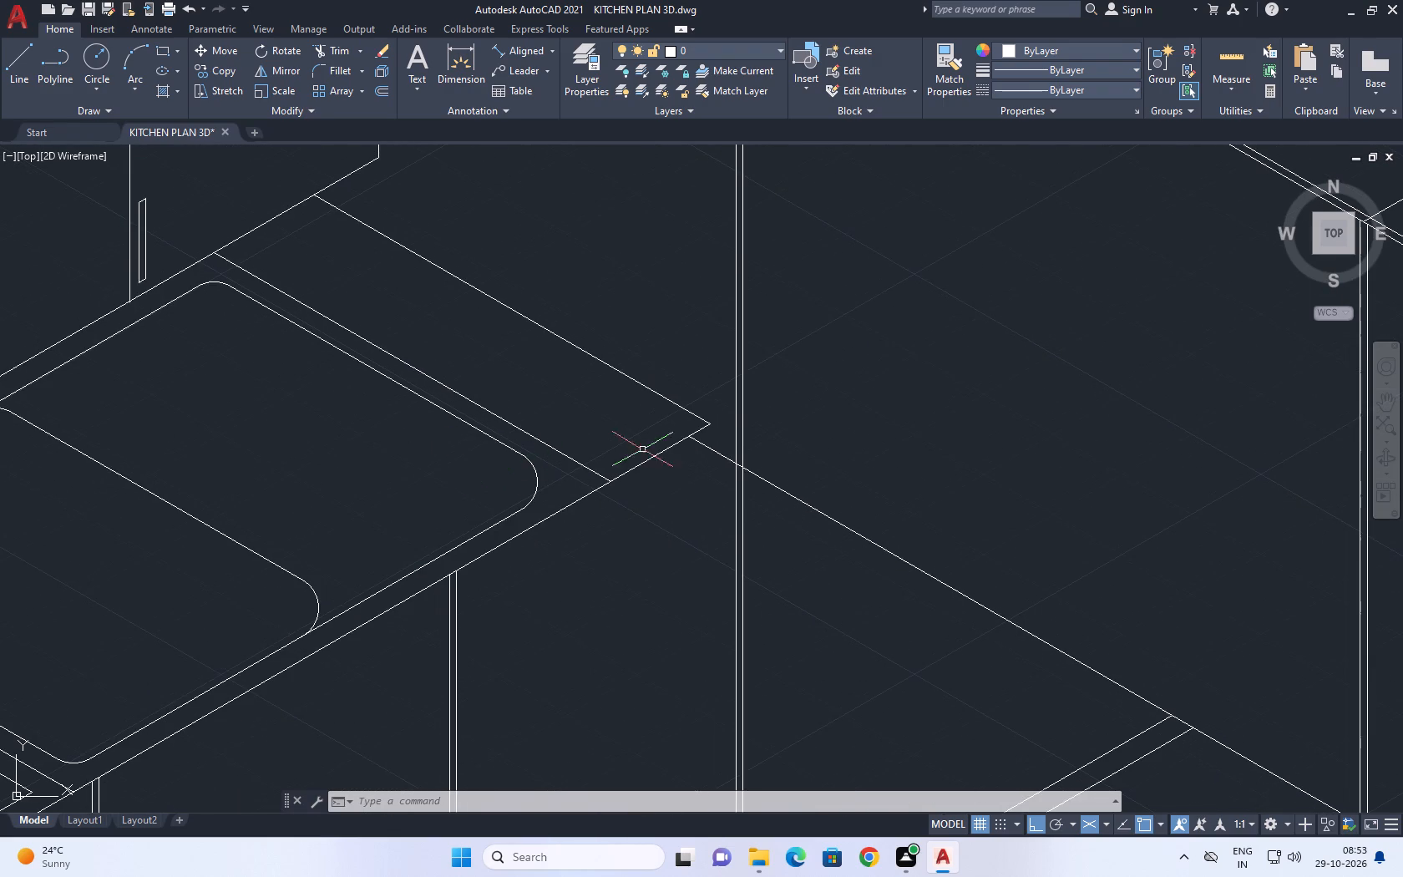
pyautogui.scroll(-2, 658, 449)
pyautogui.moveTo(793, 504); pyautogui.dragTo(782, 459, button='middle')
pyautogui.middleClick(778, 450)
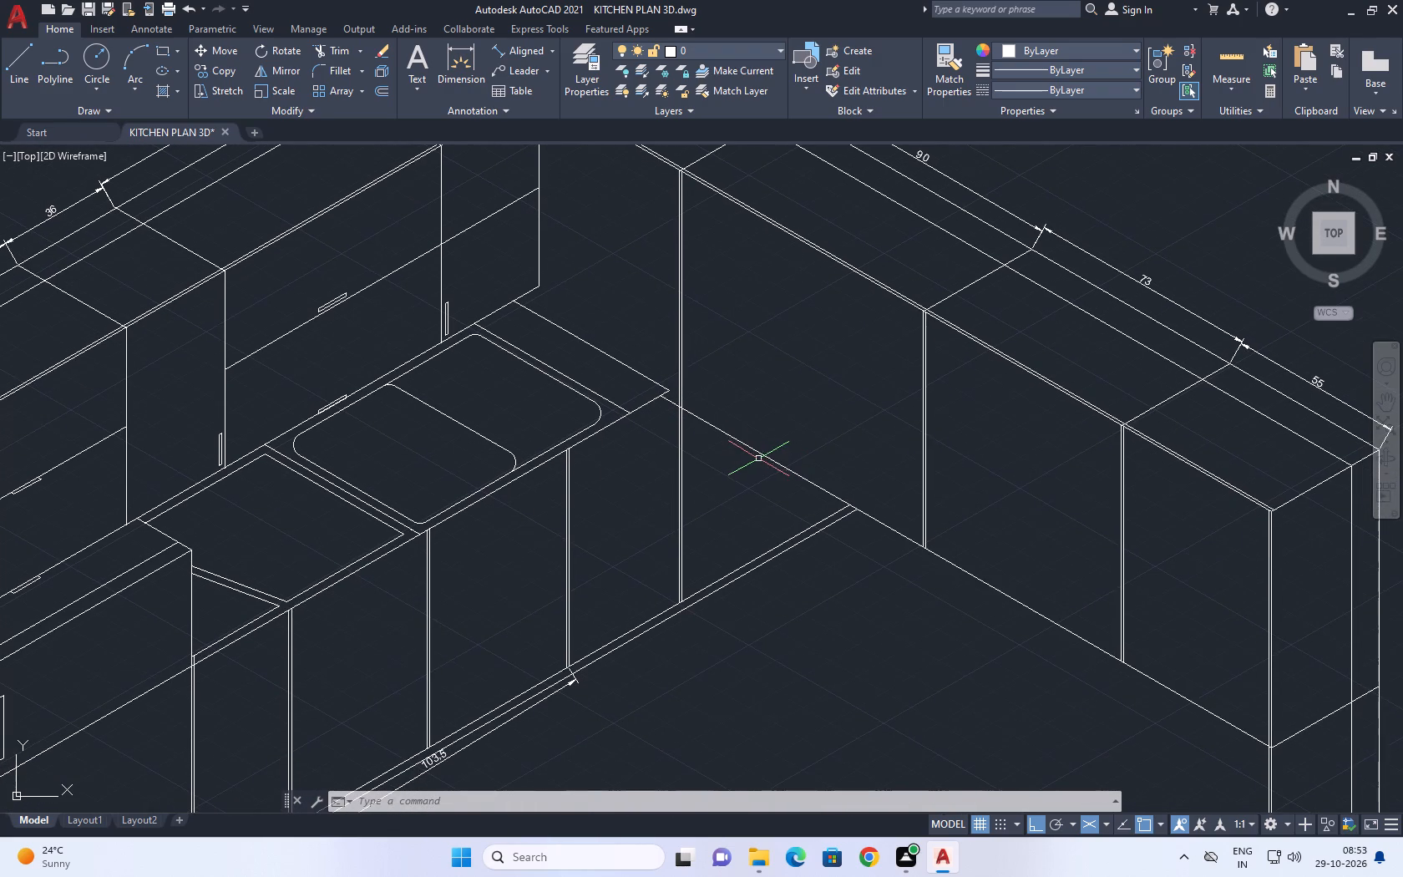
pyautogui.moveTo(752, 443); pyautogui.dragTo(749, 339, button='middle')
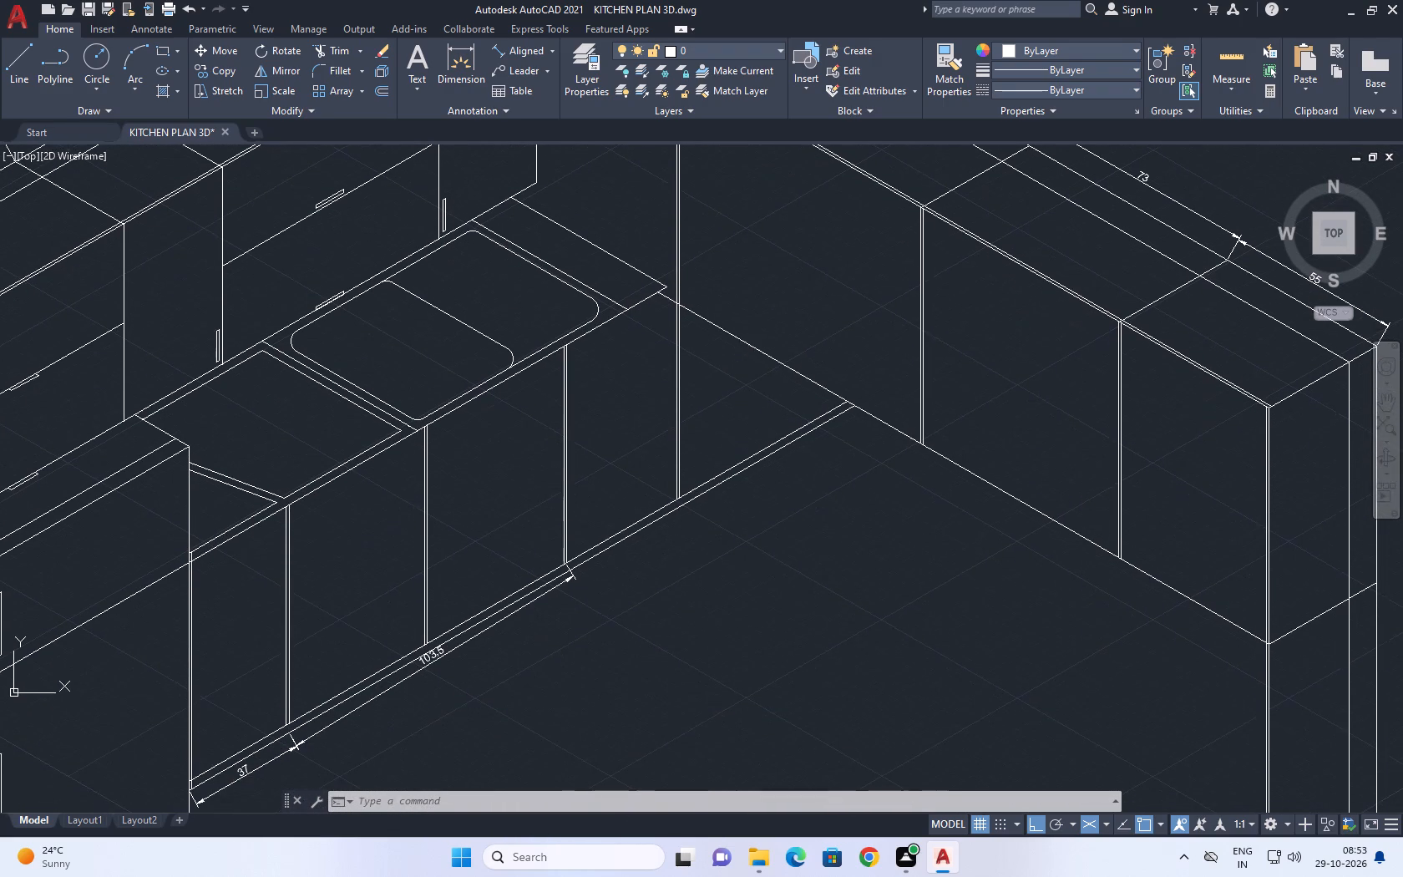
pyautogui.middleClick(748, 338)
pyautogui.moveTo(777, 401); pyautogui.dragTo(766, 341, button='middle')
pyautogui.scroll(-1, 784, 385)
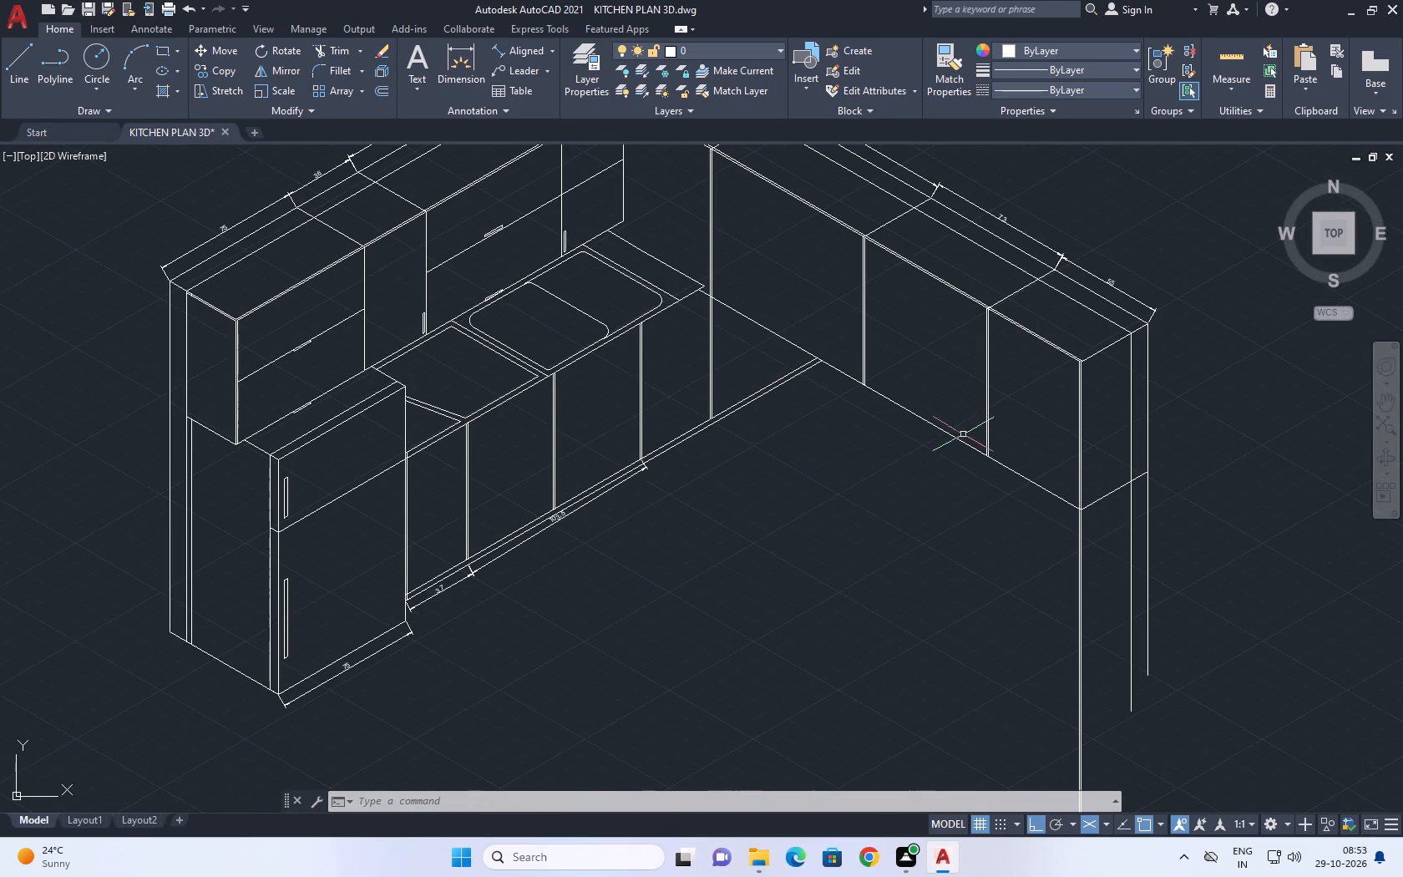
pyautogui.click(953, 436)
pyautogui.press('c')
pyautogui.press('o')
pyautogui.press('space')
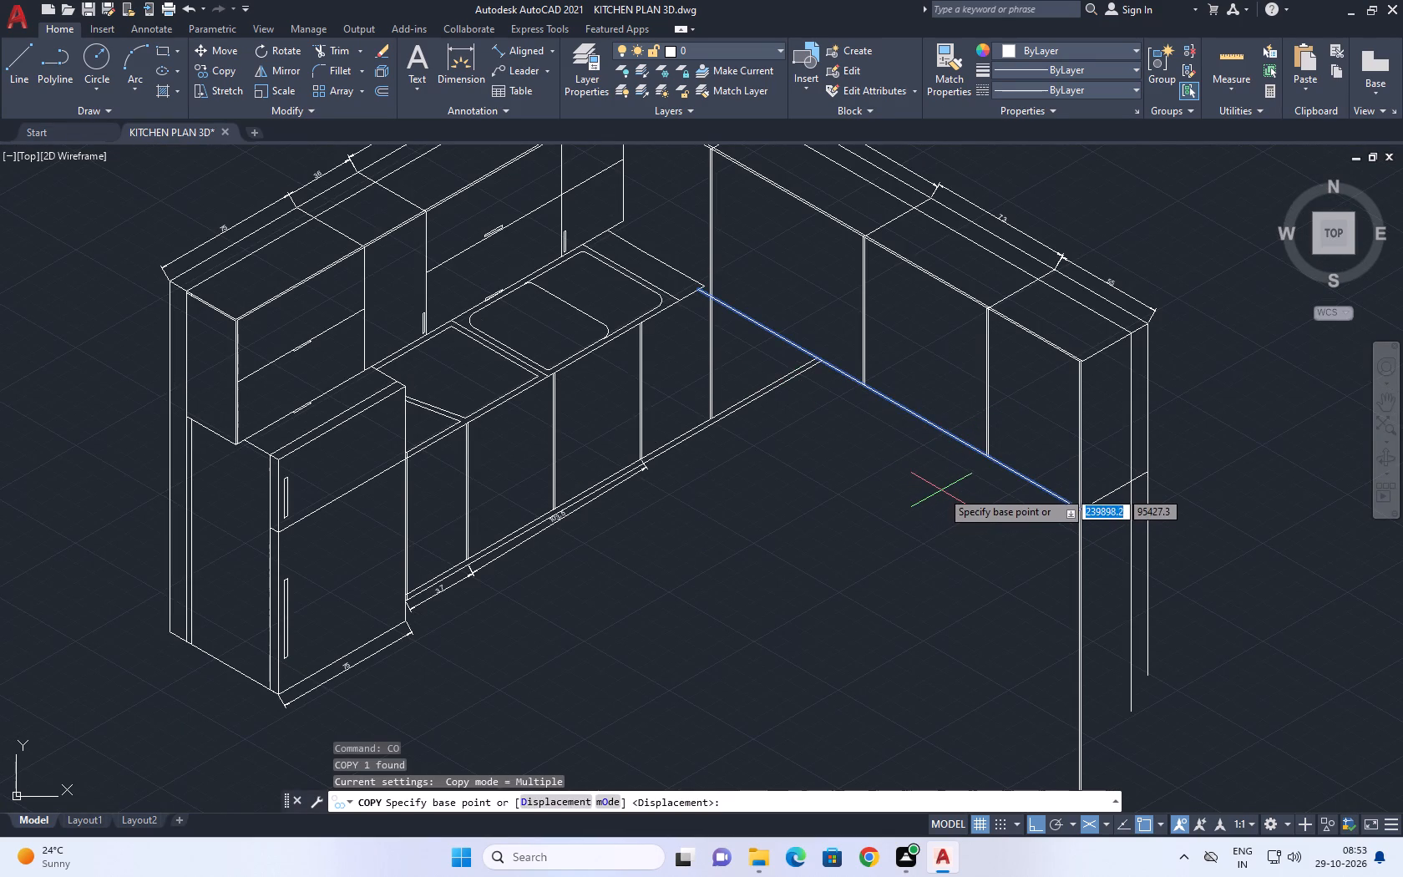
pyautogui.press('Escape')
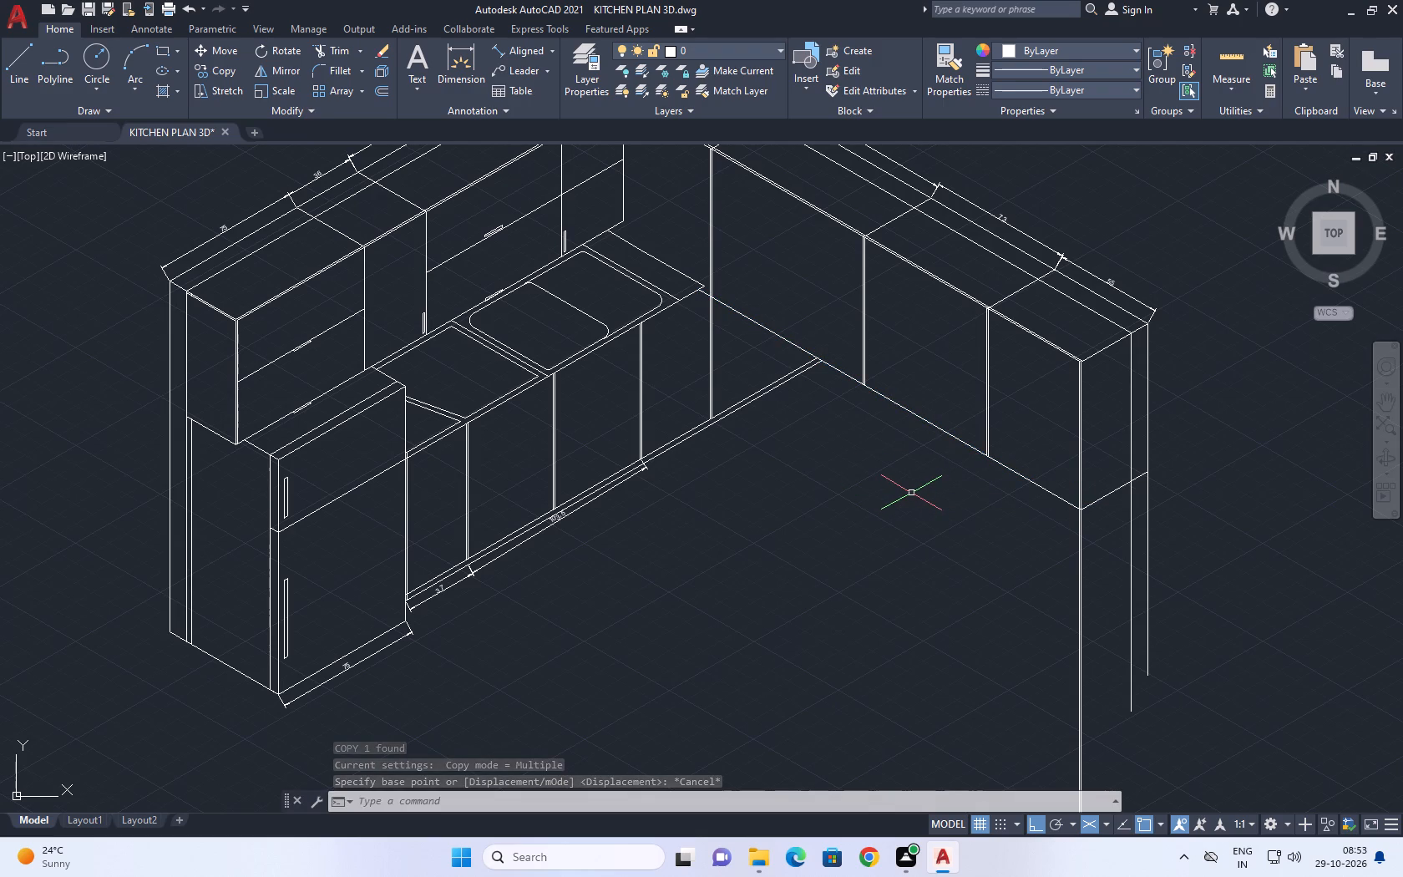
# Draw a line from the wall cabinets' bottom inner corner along the adjoining wall to beyond the cabinets' free end.
pyautogui.press('l')
pyautogui.press('space')
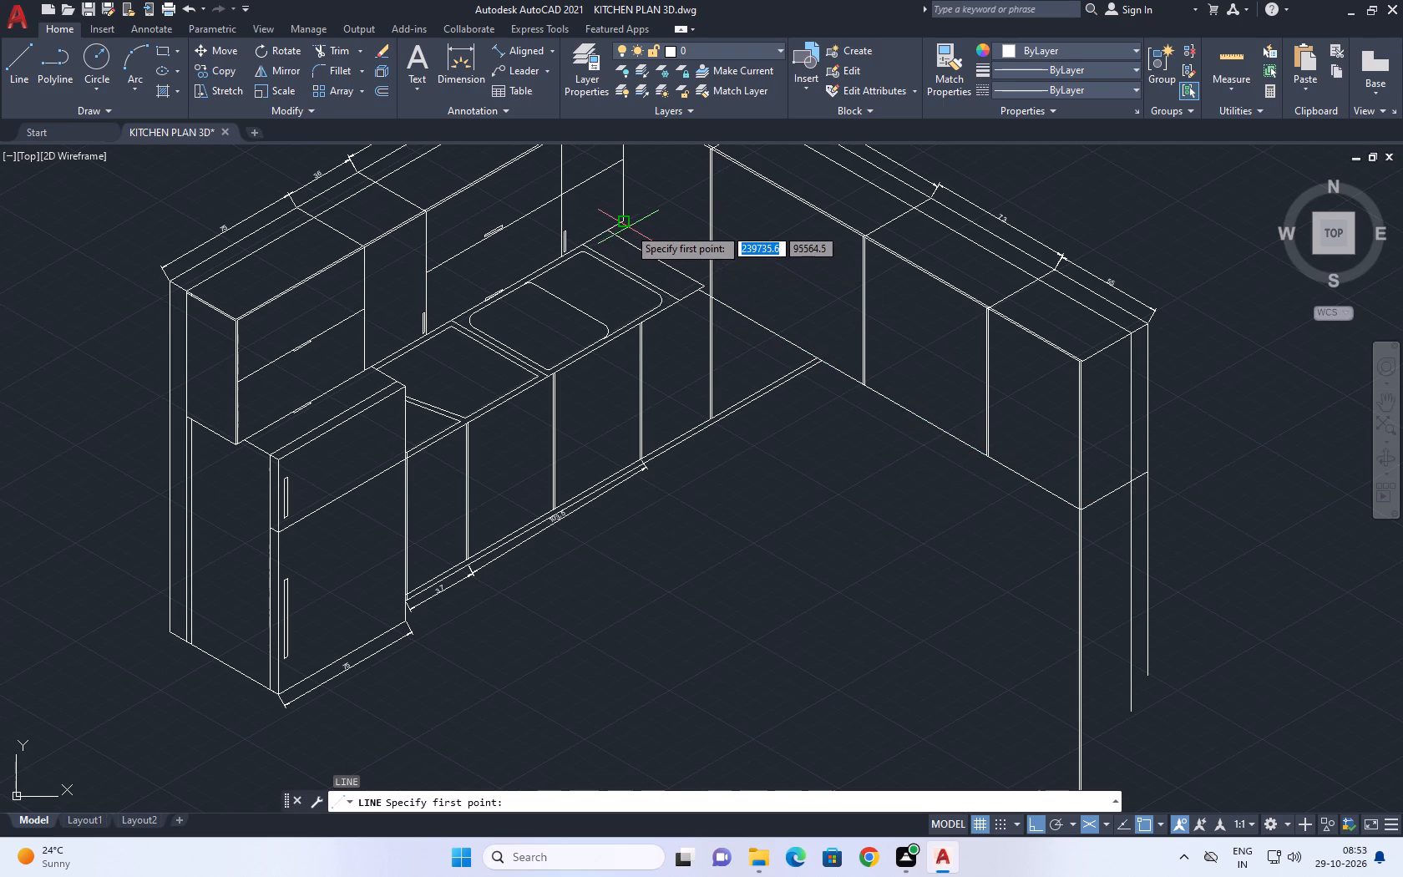
pyautogui.click(628, 219)
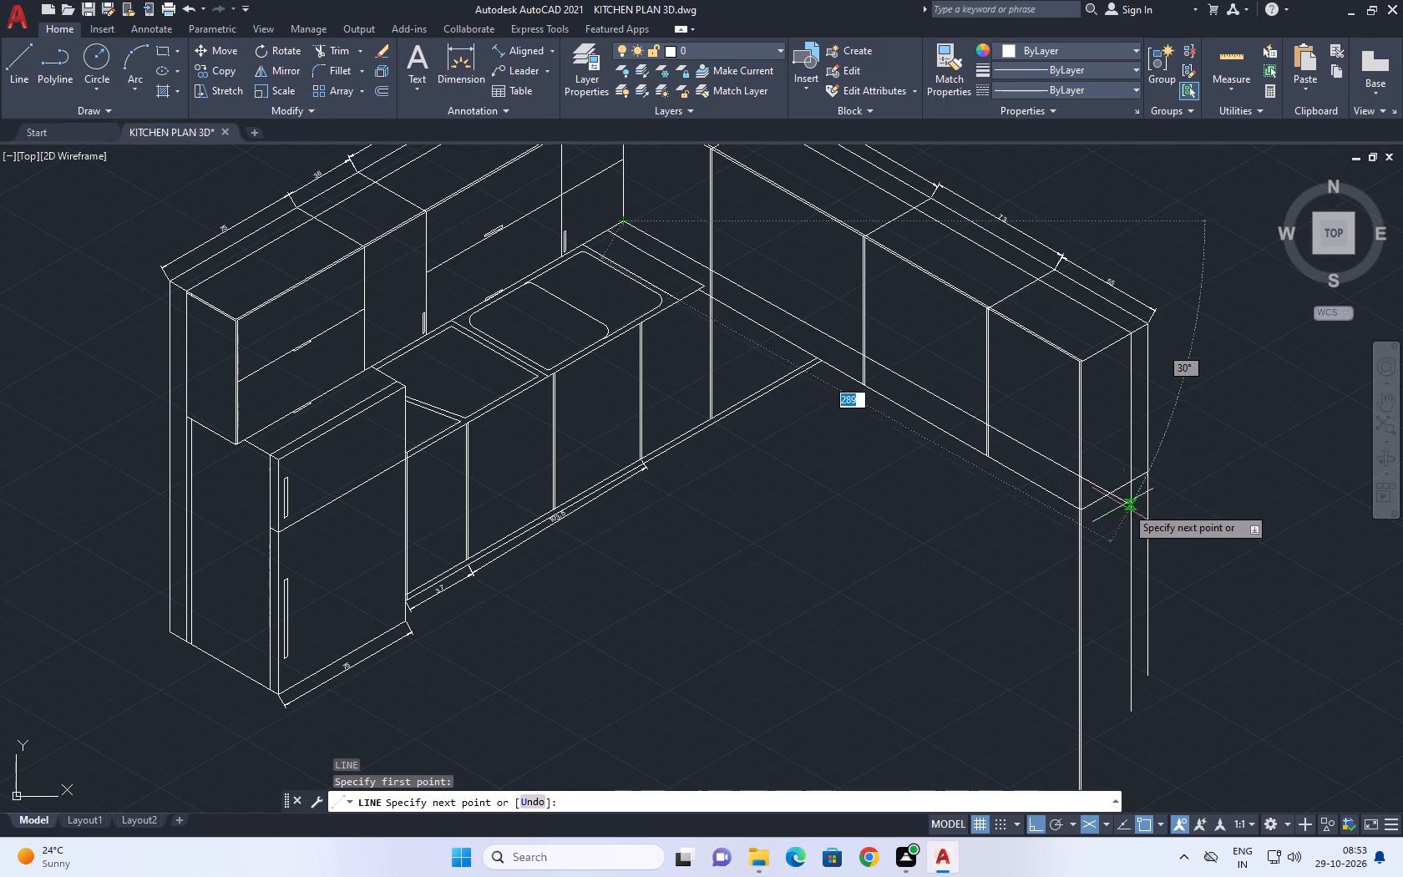
pyautogui.click(1216, 552)
pyautogui.press('space')
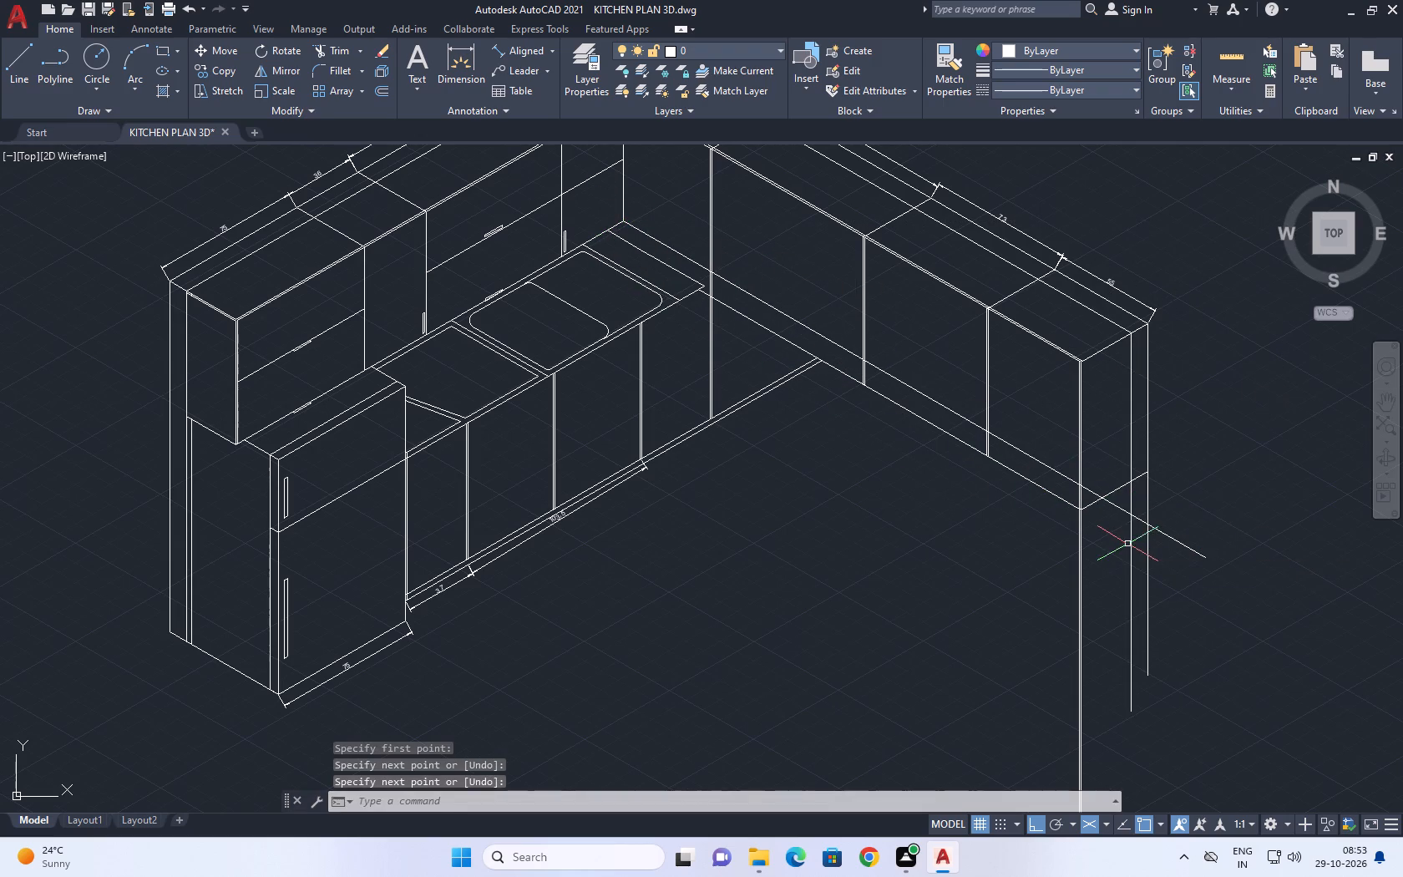
# Trim the two adjoining wall cabinet dividers' lower ends at the new line and cut back the old bottom edge line.
pyautogui.write('tr')
pyautogui.press('space')
pyautogui.click(1003, 462)
pyautogui.click(990, 462)
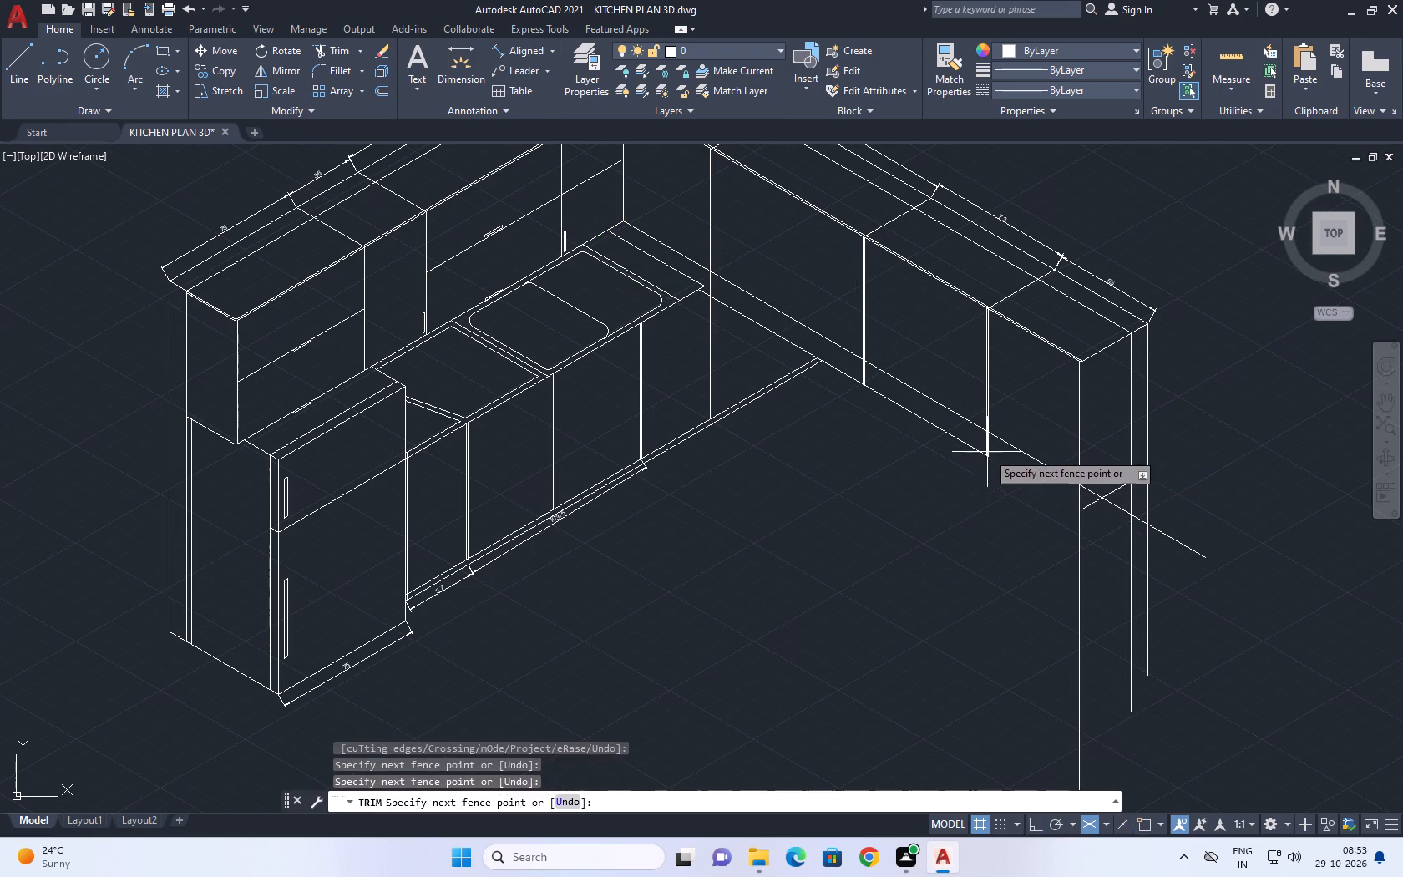
pyautogui.click(980, 440)
pyautogui.click(1007, 458)
pyautogui.click(961, 444)
pyautogui.moveTo(913, 413); pyautogui.dragTo(889, 402)
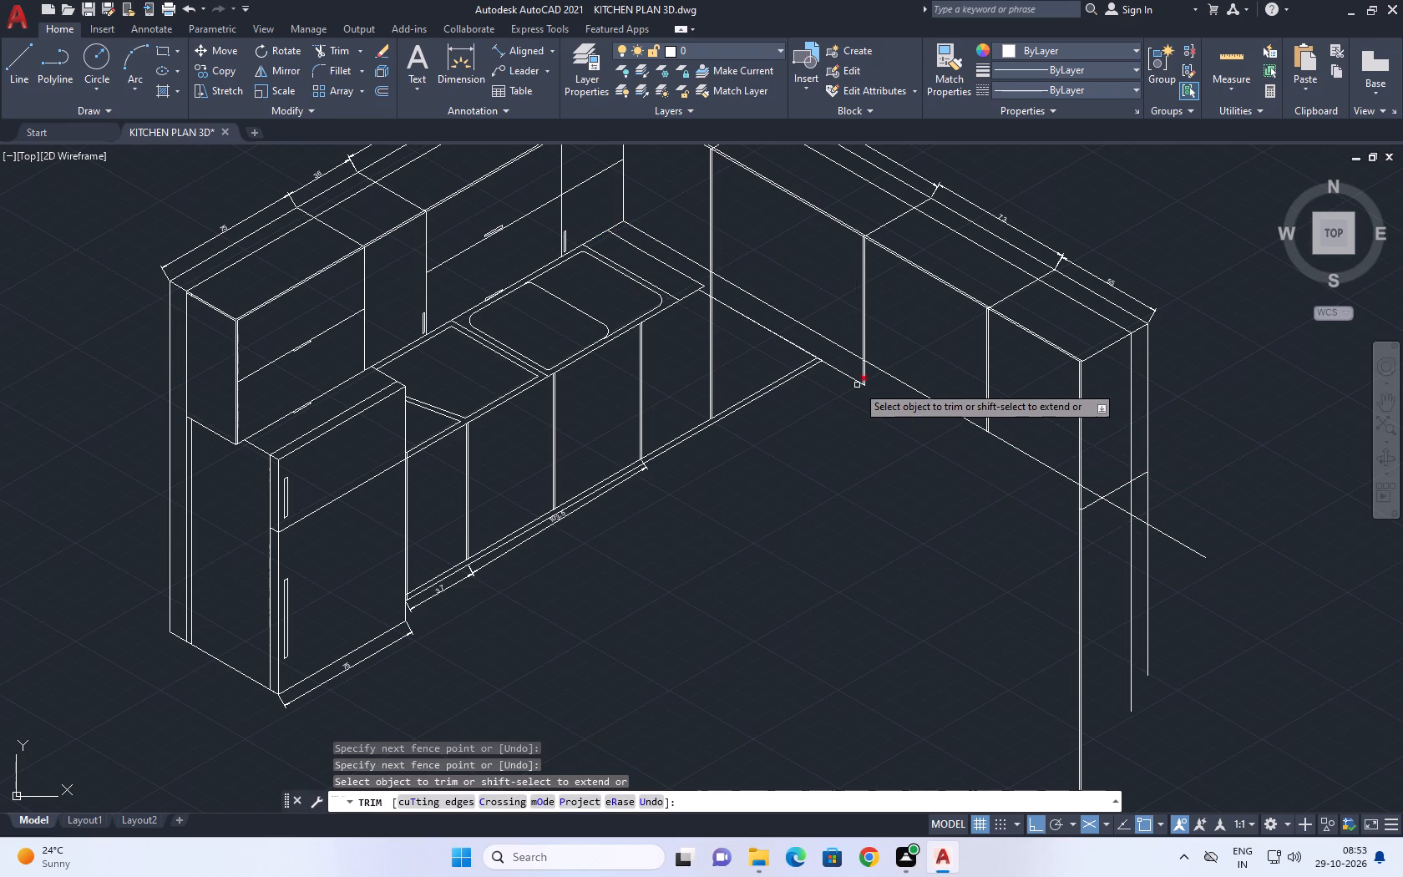
pyautogui.click(857, 385)
pyautogui.click(860, 375)
pyautogui.click(867, 379)
pyautogui.click(859, 379)
pyautogui.click(865, 389)
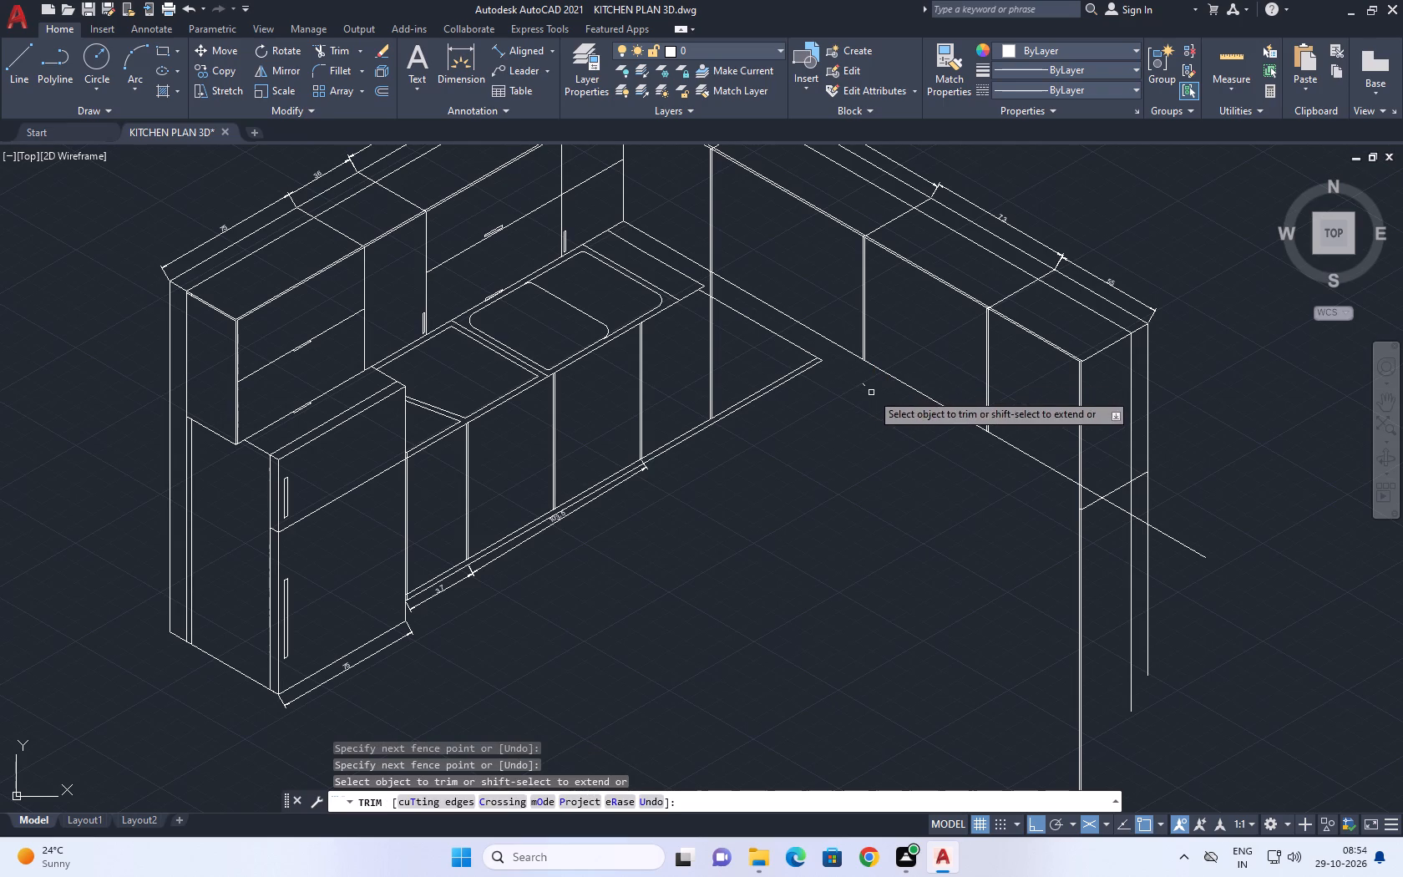
pyautogui.press('Escape')
# Erase the leftover fragment of the old bottom edge below the second divider.
pyautogui.click(867, 383)
pyautogui.click(850, 396)
pyautogui.click(843, 416)
pyautogui.press('Delete')
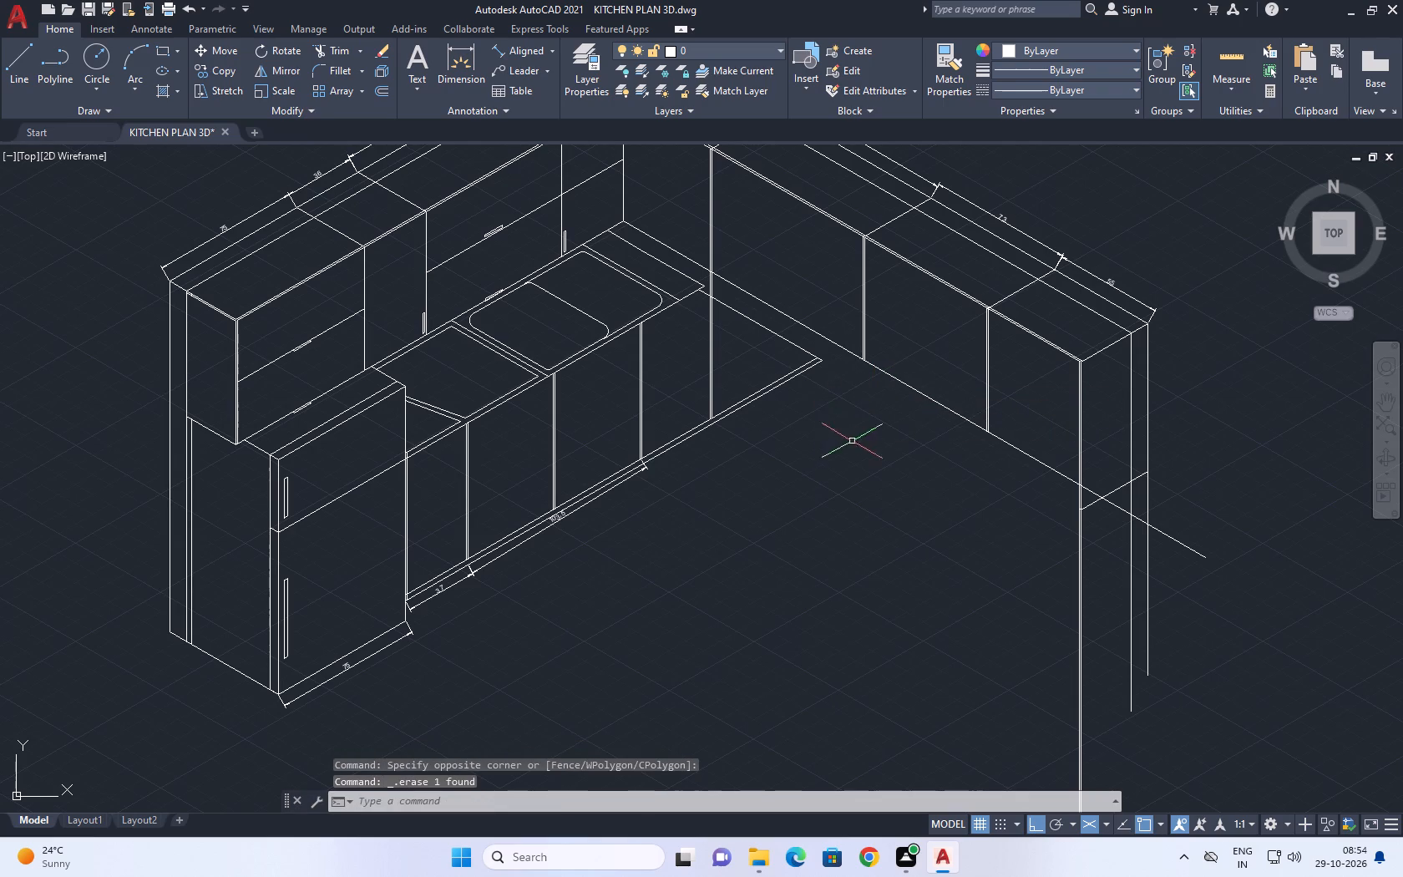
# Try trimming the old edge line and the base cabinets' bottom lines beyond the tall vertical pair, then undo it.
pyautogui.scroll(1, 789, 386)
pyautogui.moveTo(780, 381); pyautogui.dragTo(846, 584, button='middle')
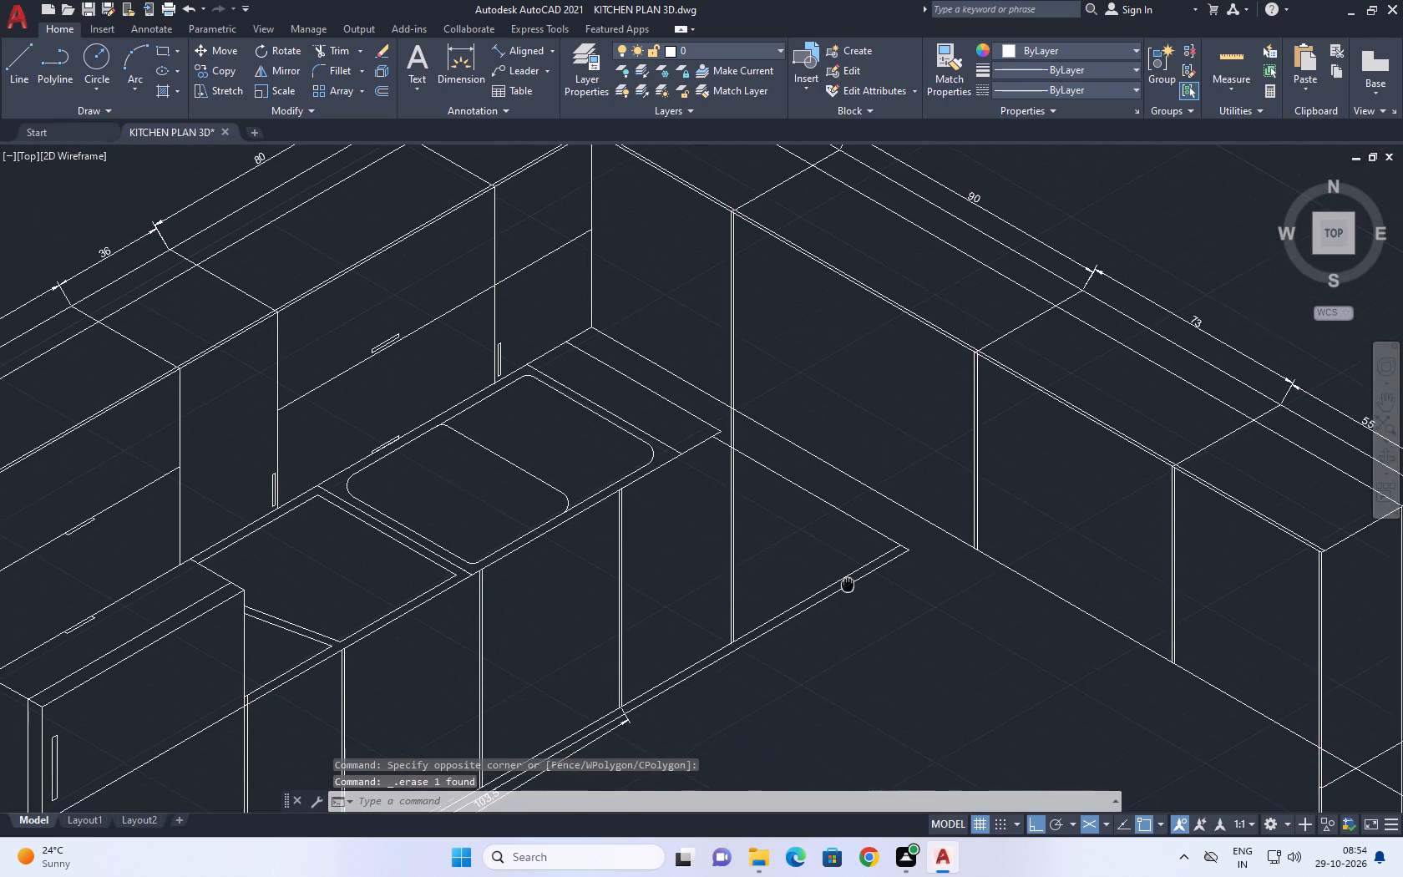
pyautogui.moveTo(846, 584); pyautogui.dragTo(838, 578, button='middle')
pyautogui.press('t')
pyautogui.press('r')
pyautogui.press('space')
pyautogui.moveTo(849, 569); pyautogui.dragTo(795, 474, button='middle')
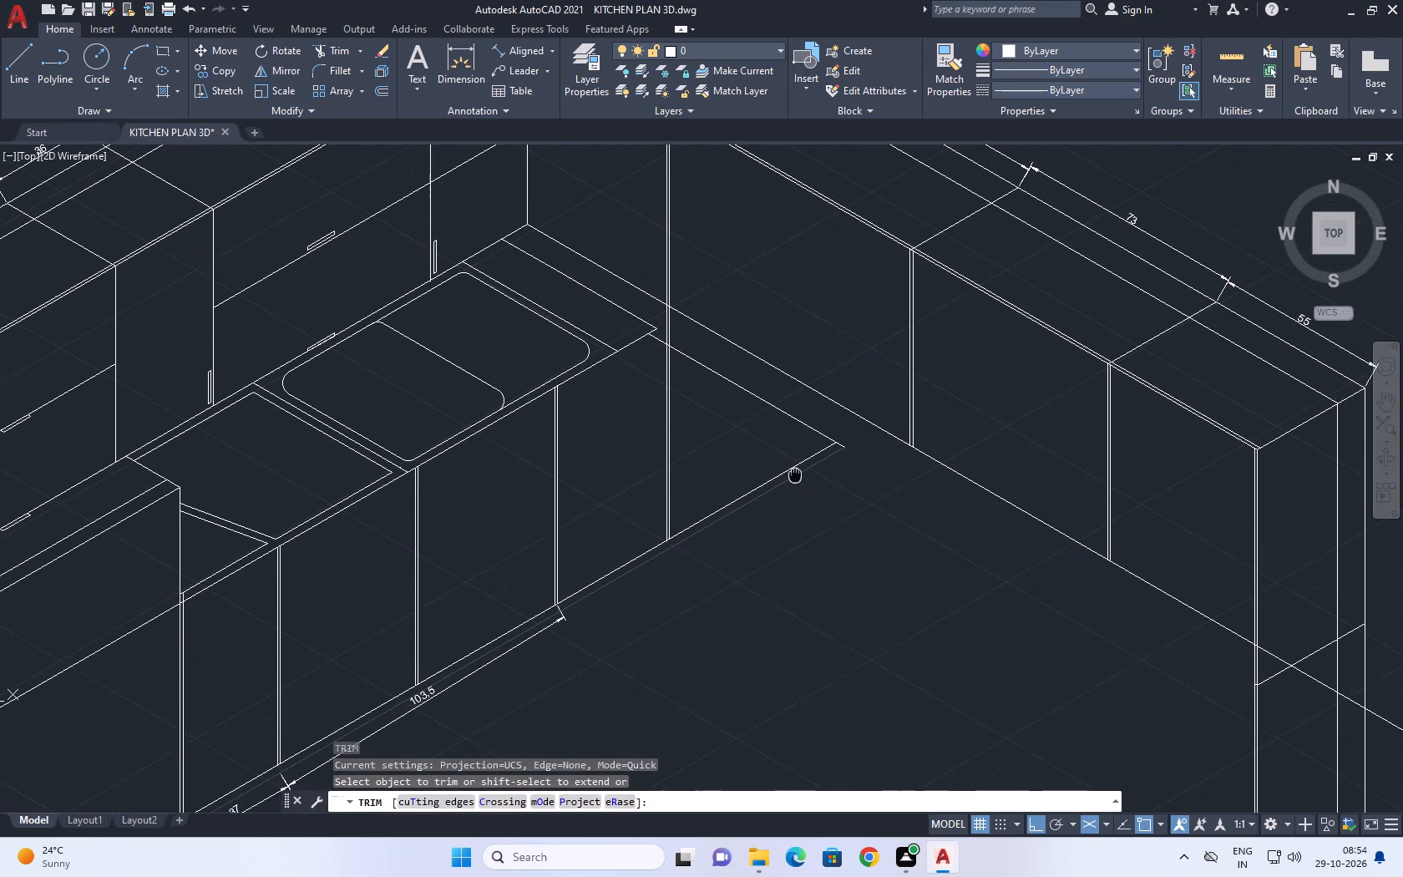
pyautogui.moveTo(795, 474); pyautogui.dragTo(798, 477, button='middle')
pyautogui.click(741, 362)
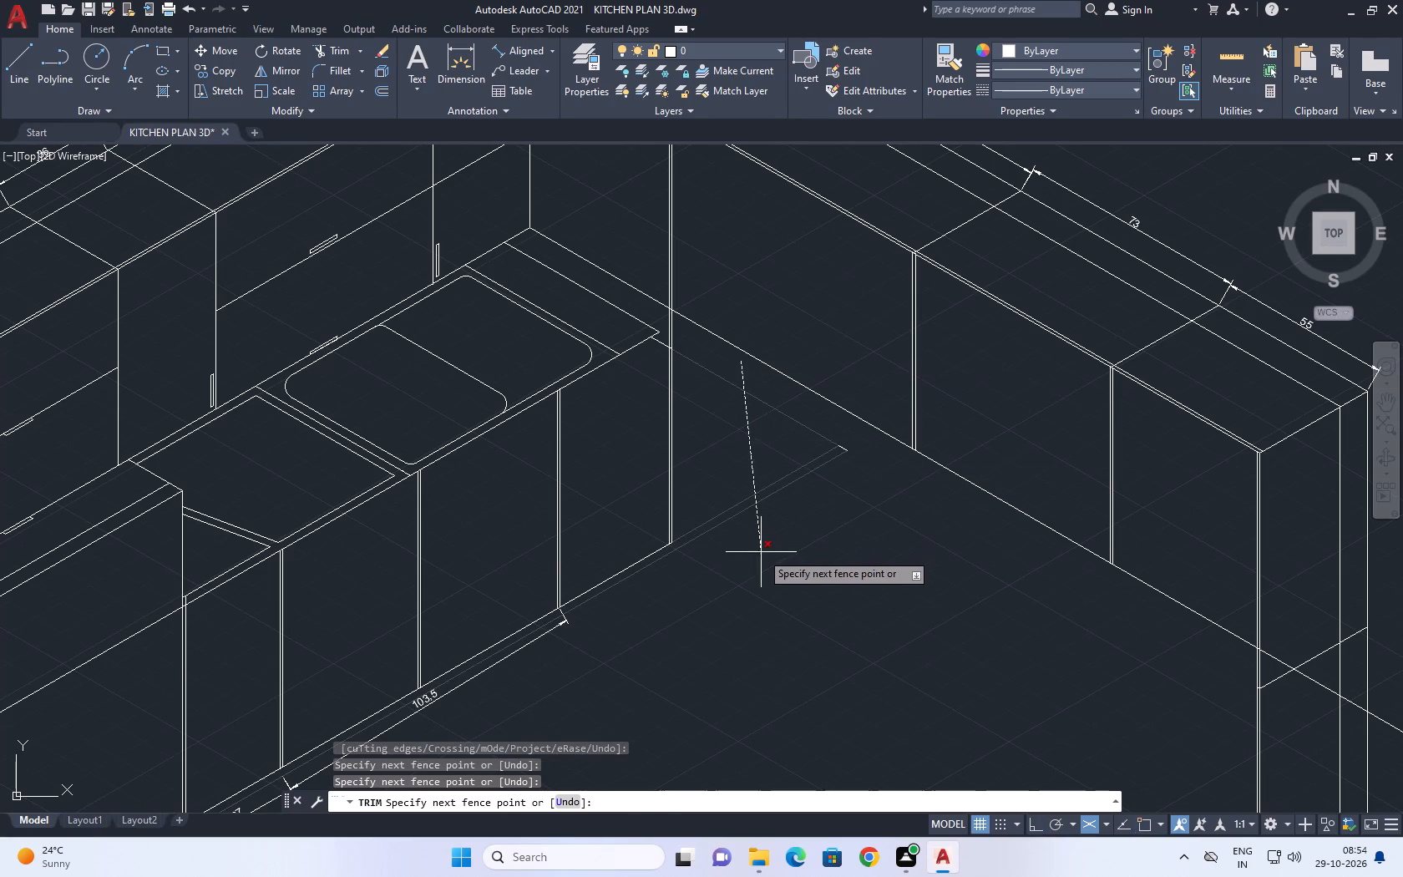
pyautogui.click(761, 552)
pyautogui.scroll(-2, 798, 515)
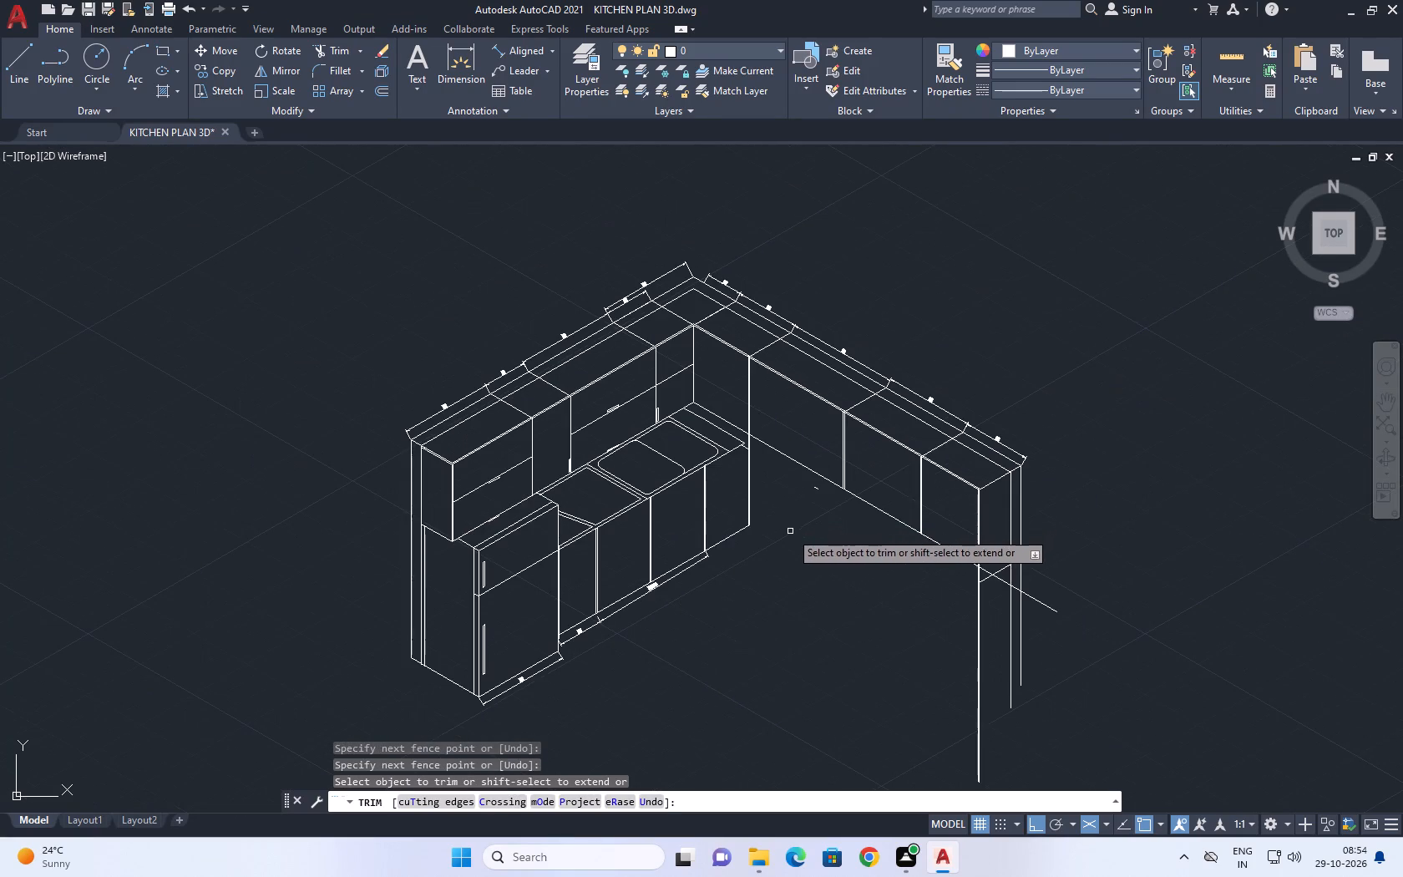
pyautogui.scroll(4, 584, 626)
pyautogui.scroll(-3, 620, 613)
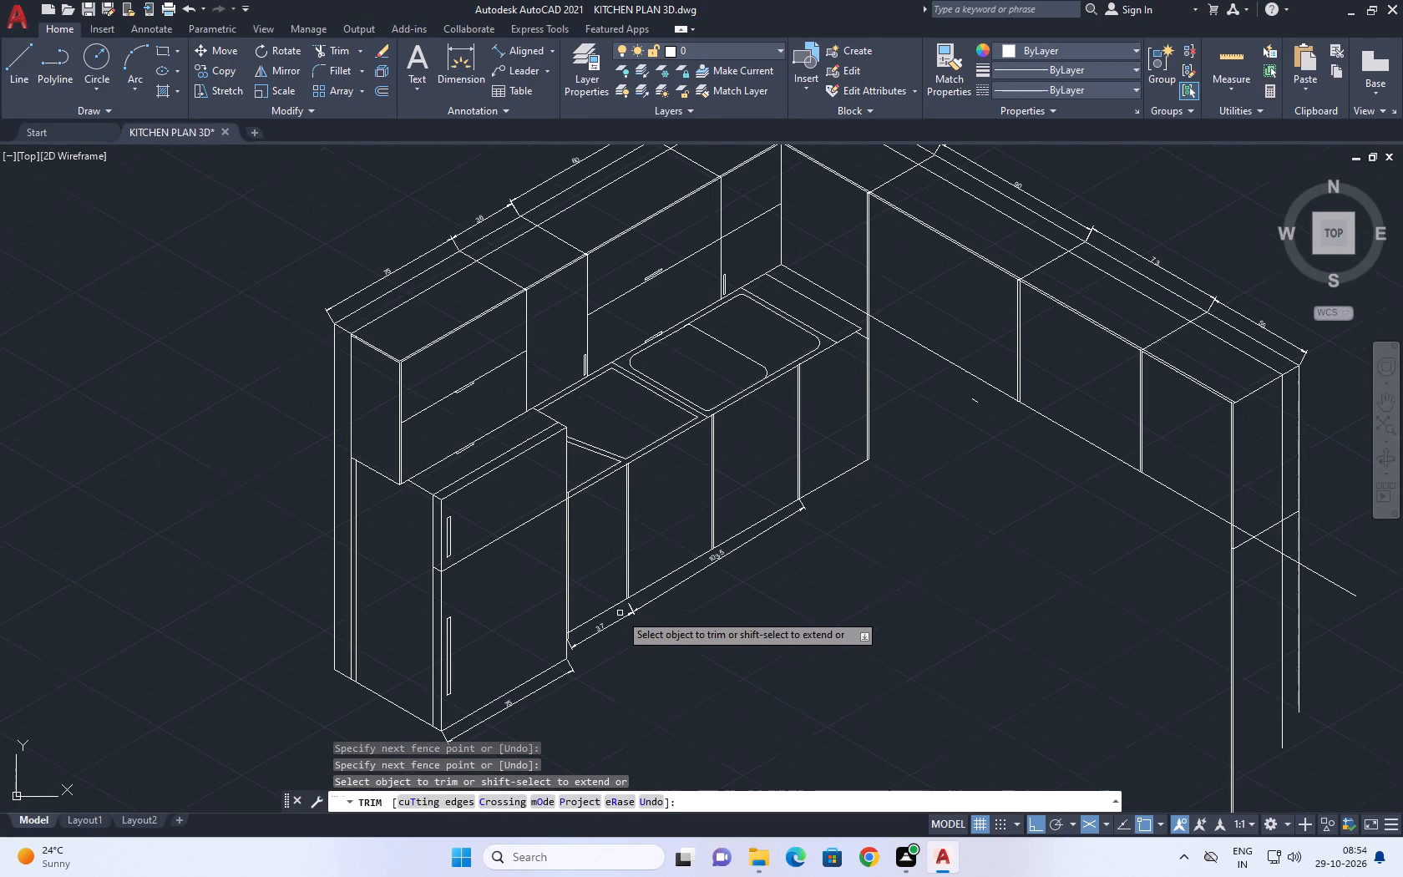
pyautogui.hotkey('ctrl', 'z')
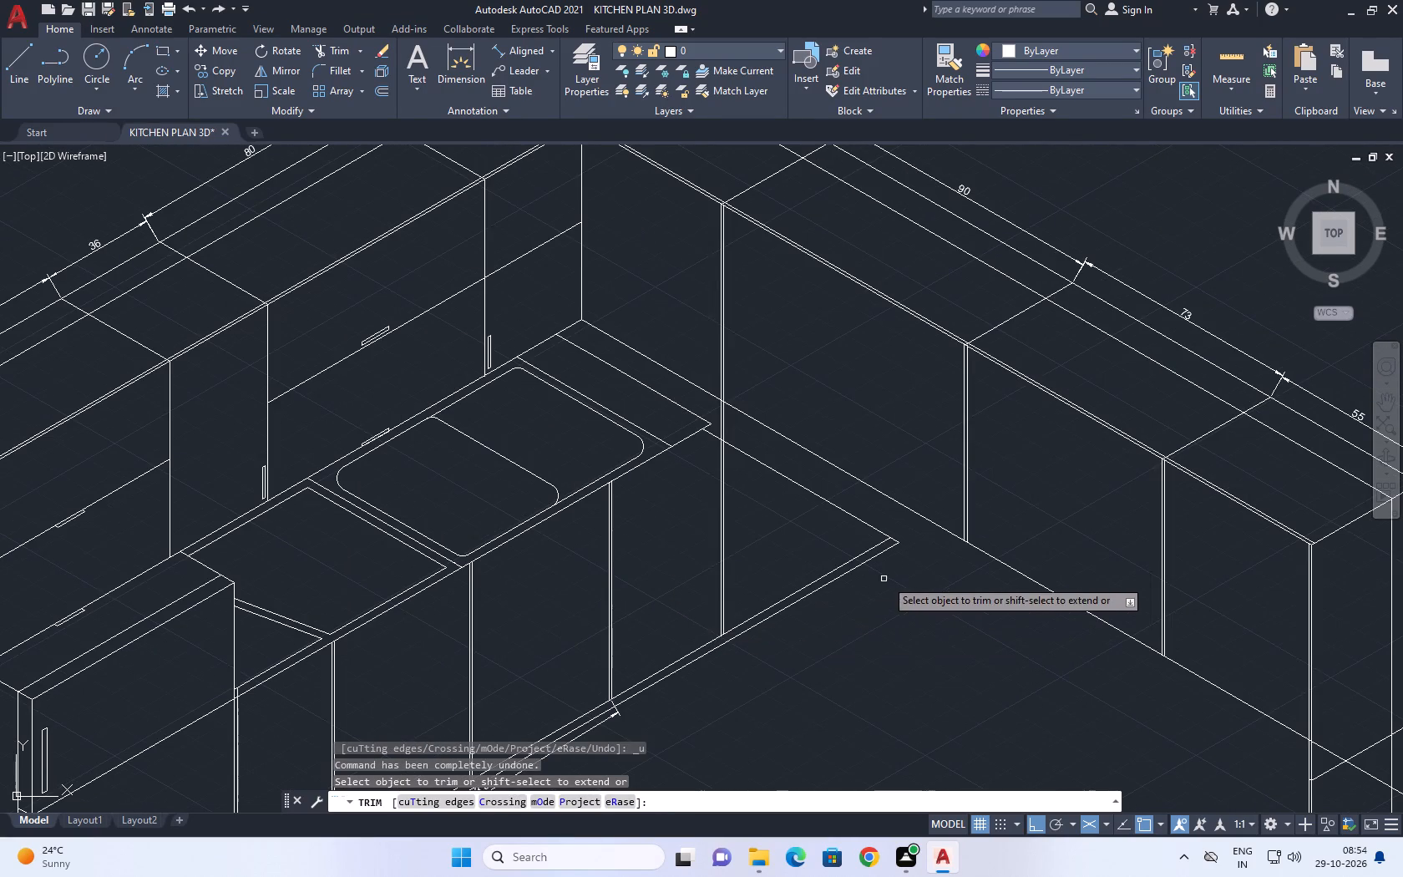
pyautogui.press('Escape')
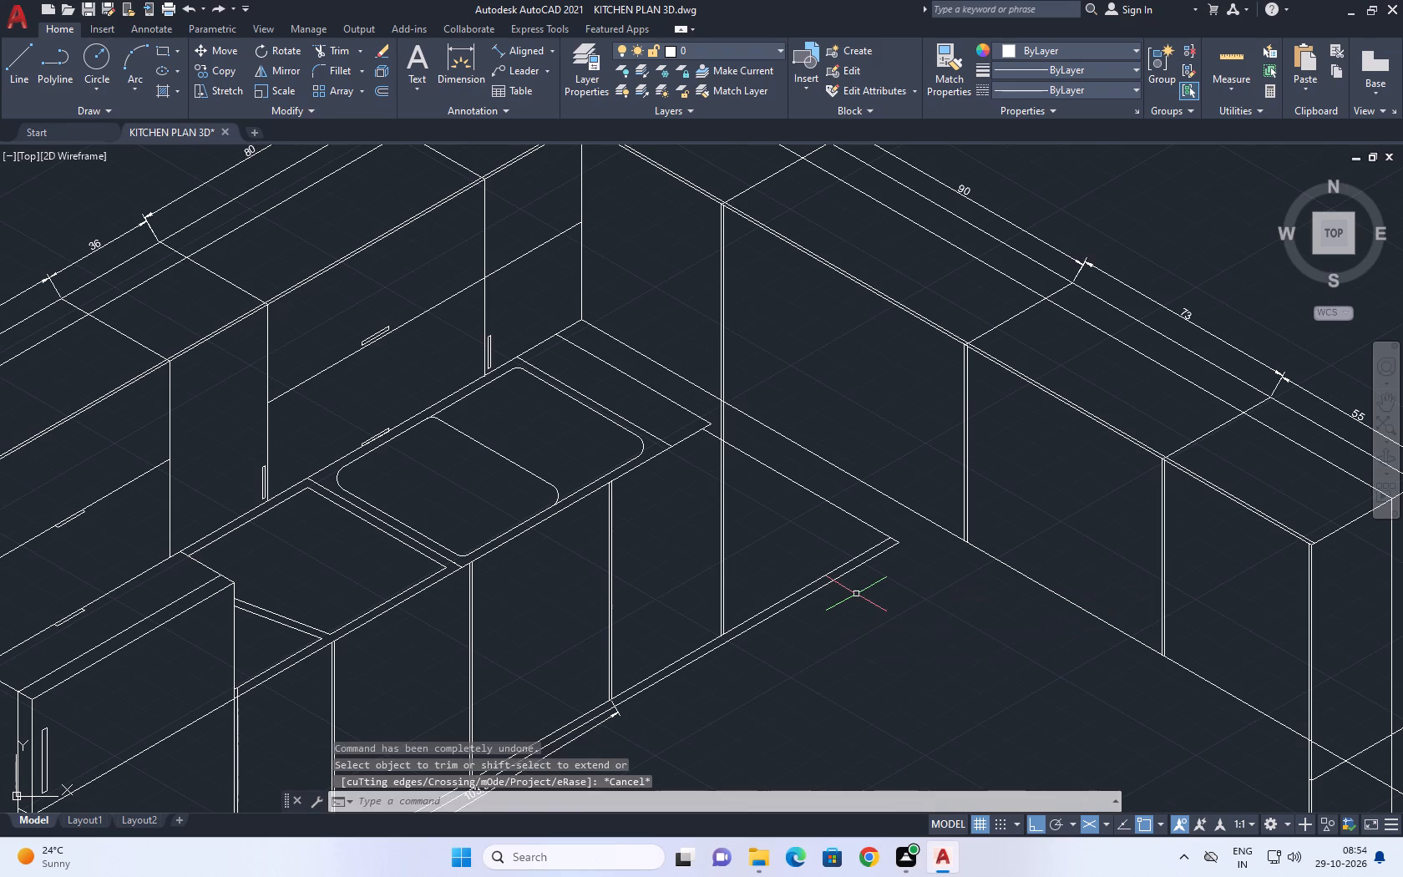
# Extend the outer line of the tall vertical pair down to the base cabinets' lowest bottom line.
pyautogui.write('ex')
pyautogui.press('space')
pyautogui.scroll(1, 734, 638)
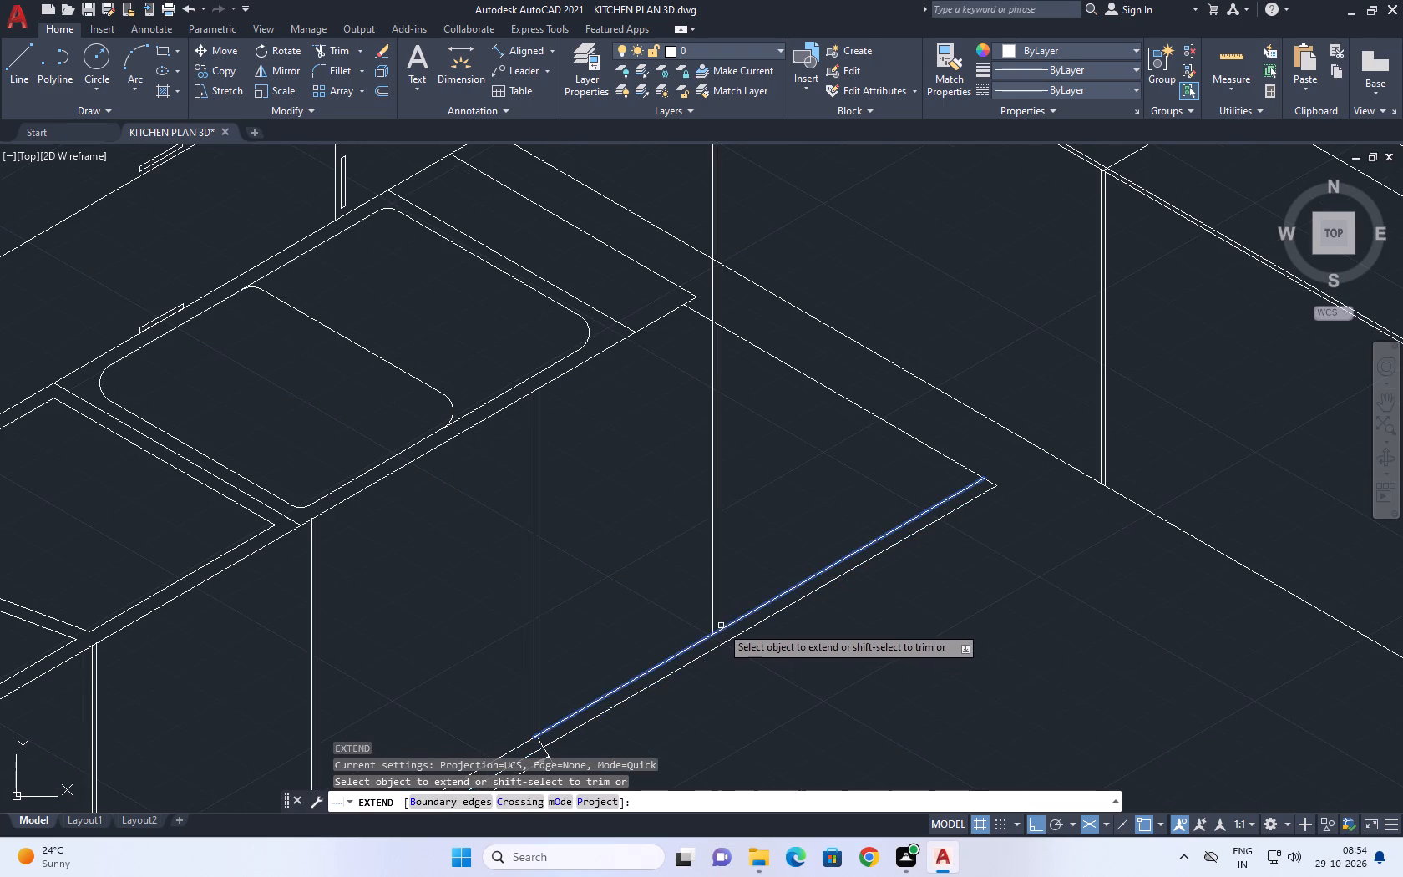
pyautogui.click(717, 623)
pyautogui.press('space')
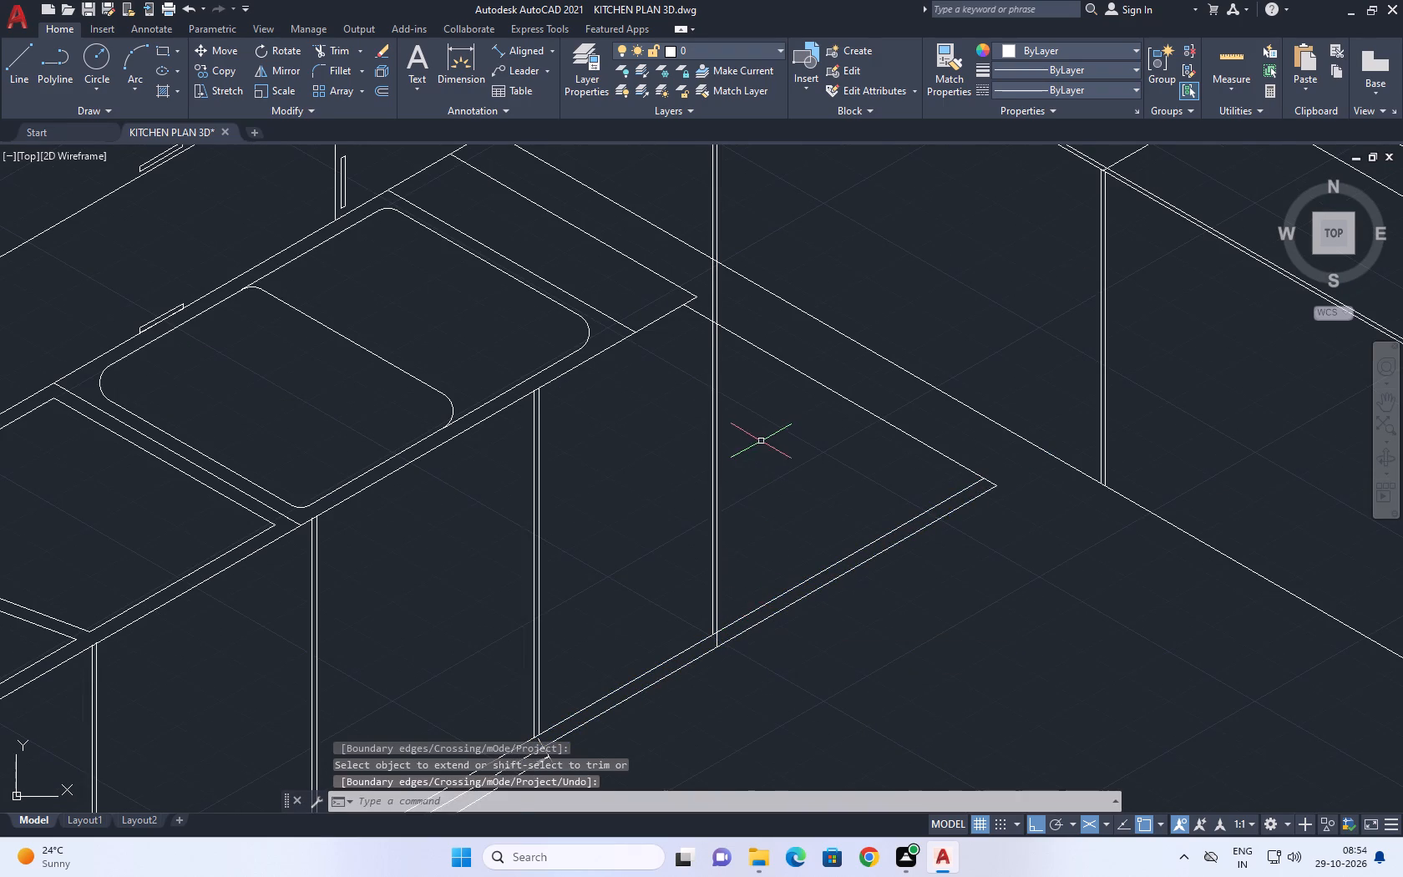
# Trim the old edge line and the base cabinets' bottom lines beyond the tall vertical pair and remove the leftover piece.
pyautogui.moveTo(761, 445); pyautogui.dragTo(742, 542, button='middle')
pyautogui.press('t')
pyautogui.press('r')
pyautogui.press('space')
pyautogui.click(845, 494)
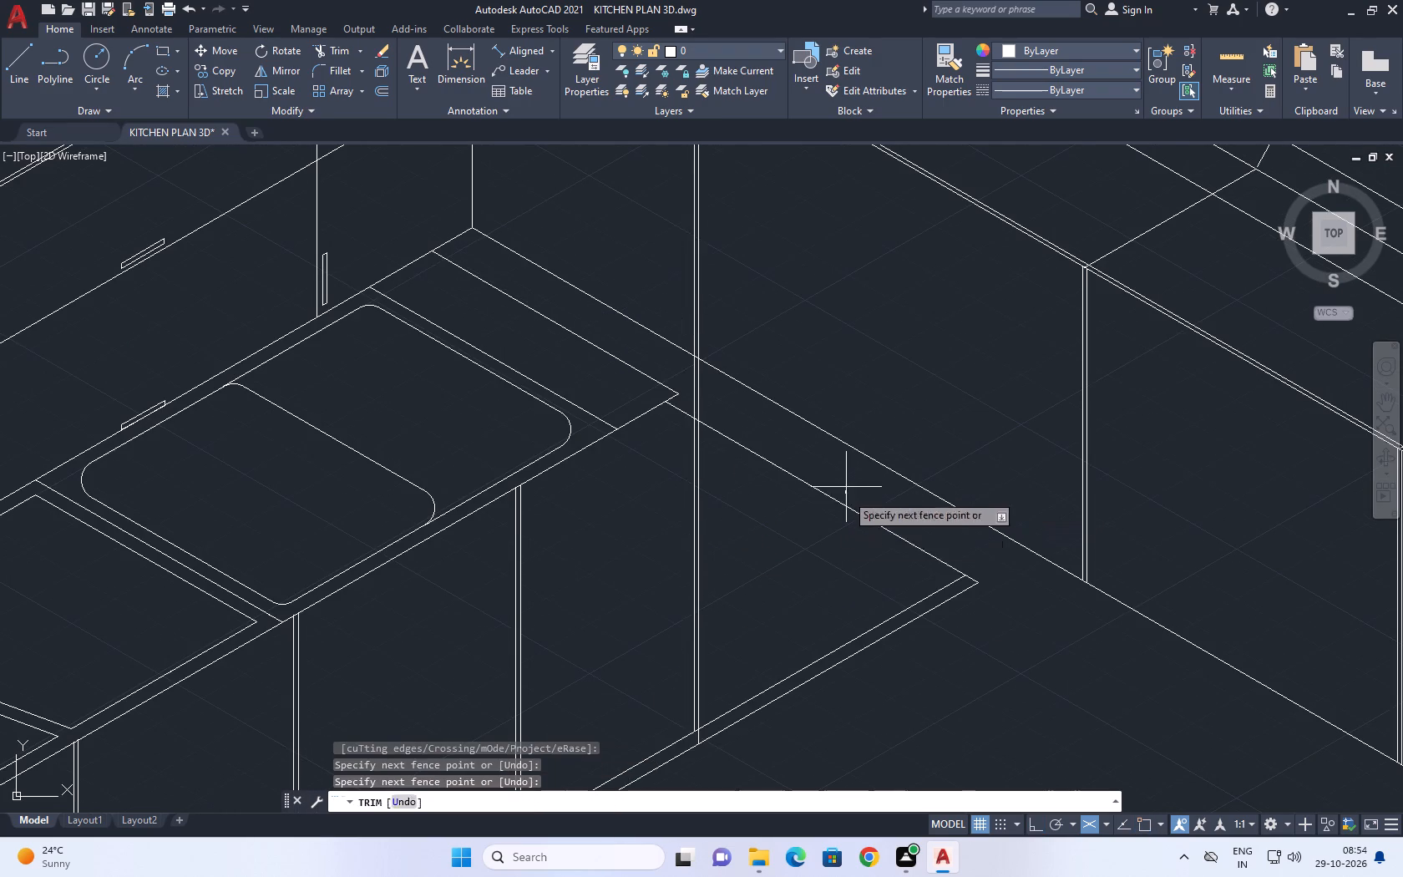
pyautogui.click(780, 712)
pyautogui.click(977, 581)
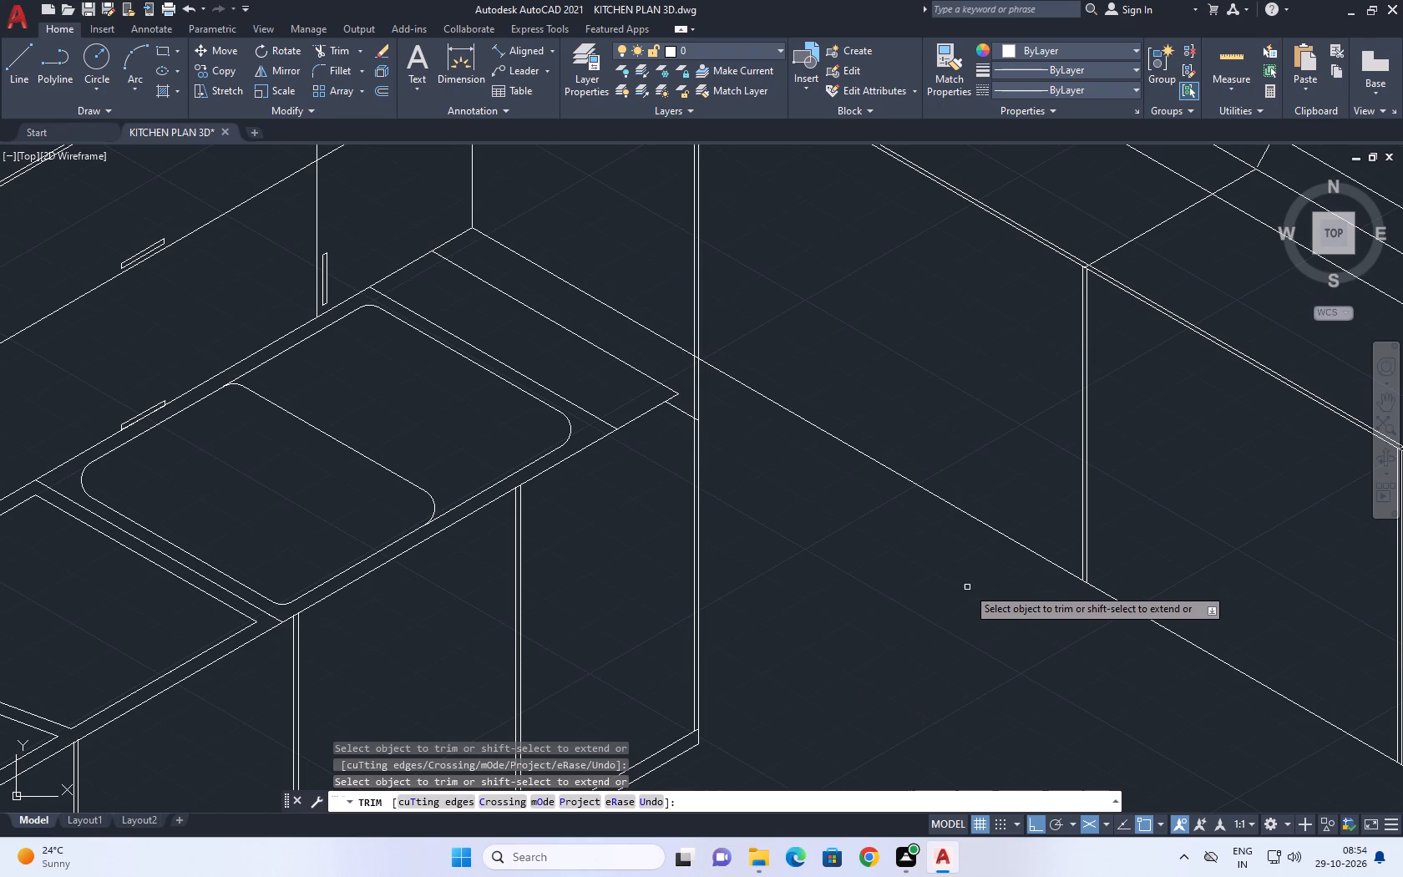
pyautogui.press('space')
# Trim the new bottom edge line where it crosses the end side and erase its leftover piece beyond the free end.
pyautogui.scroll(-2, 731, 547)
pyautogui.moveTo(818, 558); pyautogui.dragTo(768, 488, button='middle')
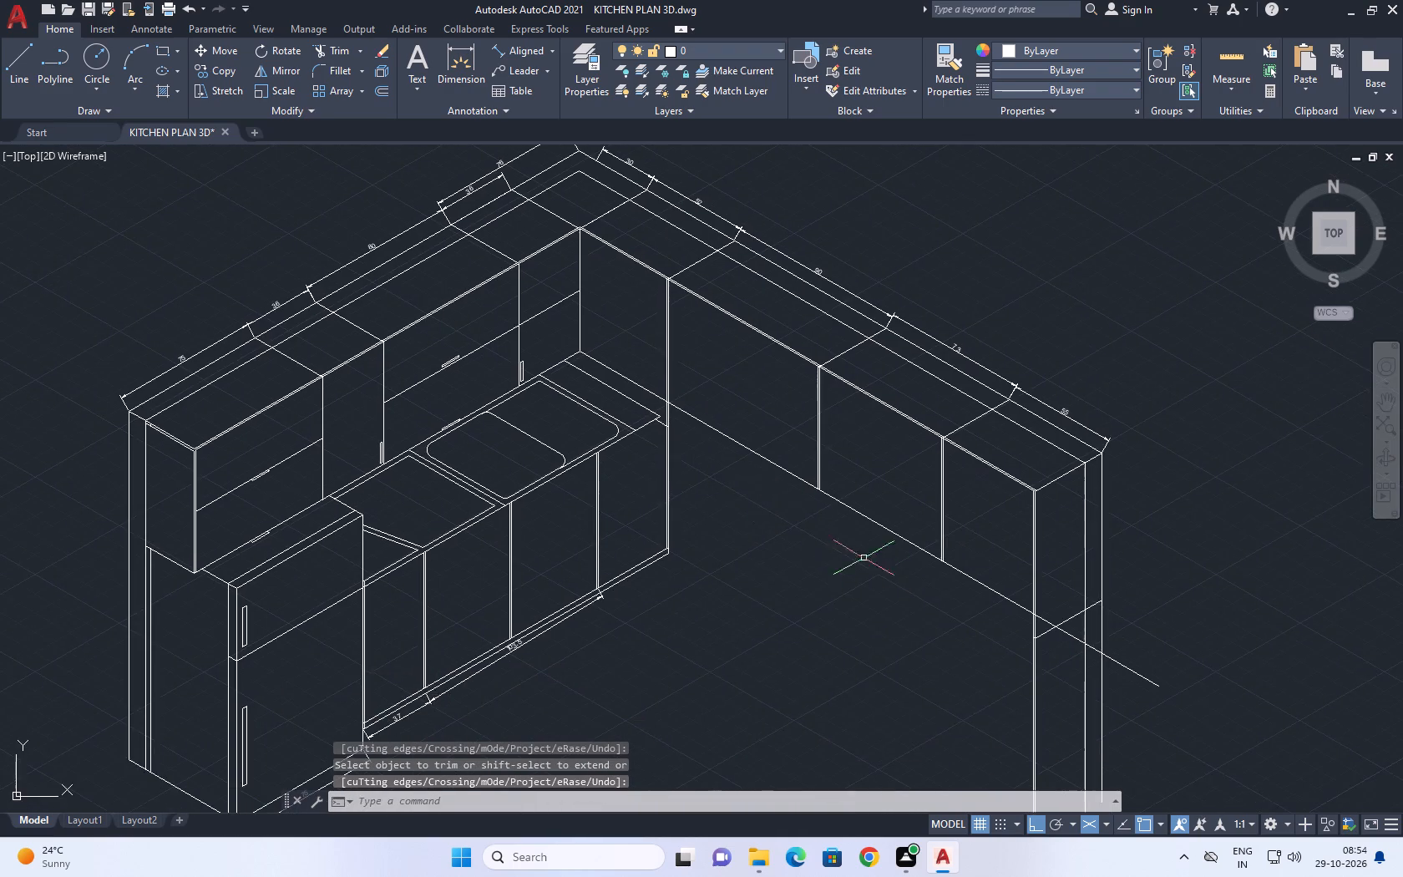
pyautogui.moveTo(734, 442); pyautogui.dragTo(661, 389, button='middle')
pyautogui.scroll(1, 661, 389)
pyautogui.scroll(-1, 659, 388)
pyautogui.write('tr')
pyautogui.press('space')
pyautogui.scroll(1, 1016, 608)
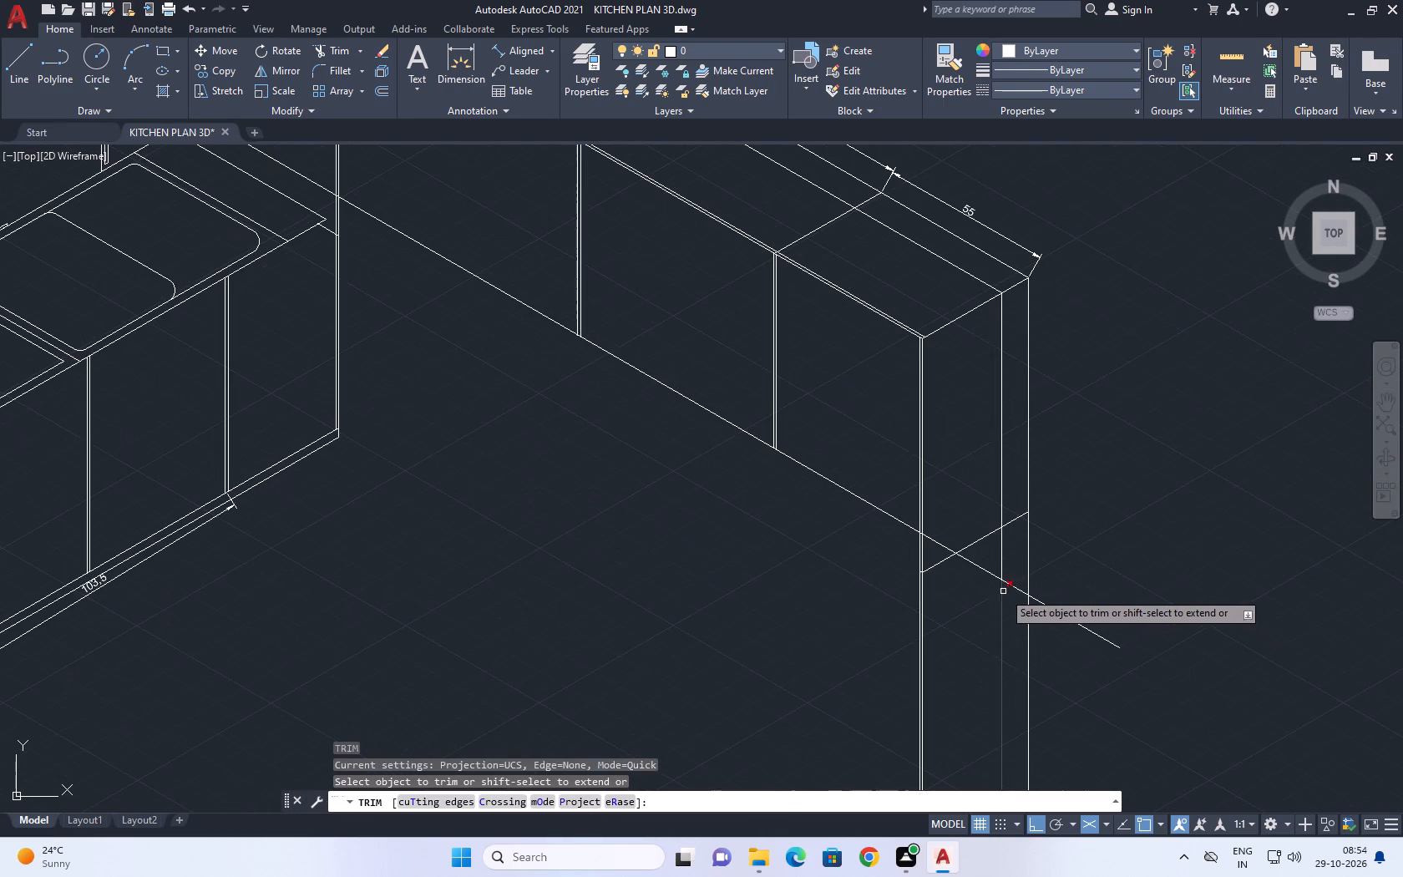
pyautogui.click(975, 567)
pyautogui.press('space')
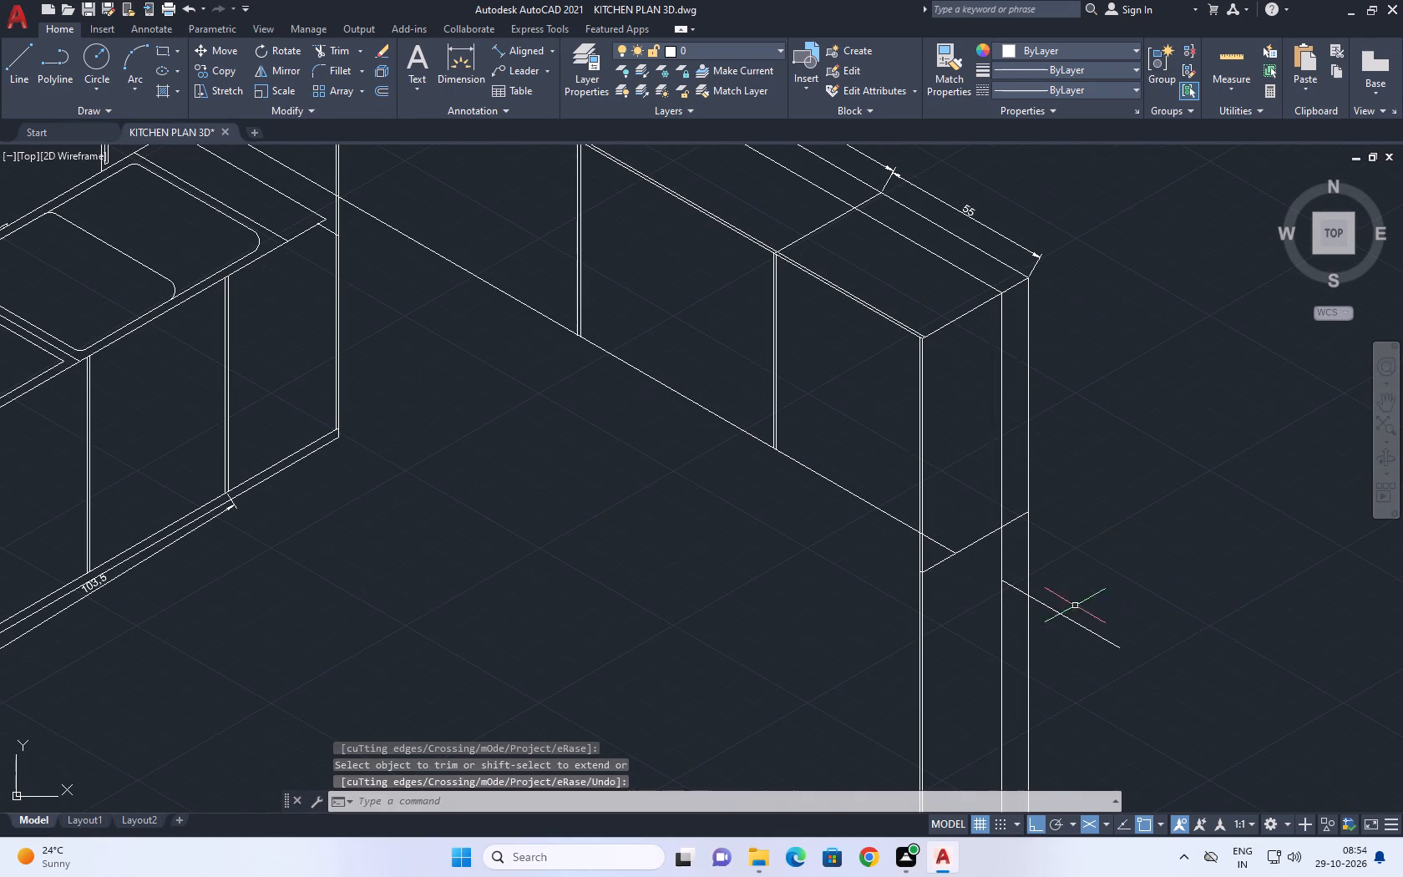
pyautogui.click(1096, 609)
pyautogui.click(1063, 662)
pyautogui.press('Delete')
# Draw a line about 89 long along the first adjoining door's top edge, between the first and second divider pairs.
pyautogui.moveTo(858, 542); pyautogui.dragTo(875, 610, button='middle')
pyautogui.moveTo(1046, 603); pyautogui.dragTo(951, 452, button='middle')
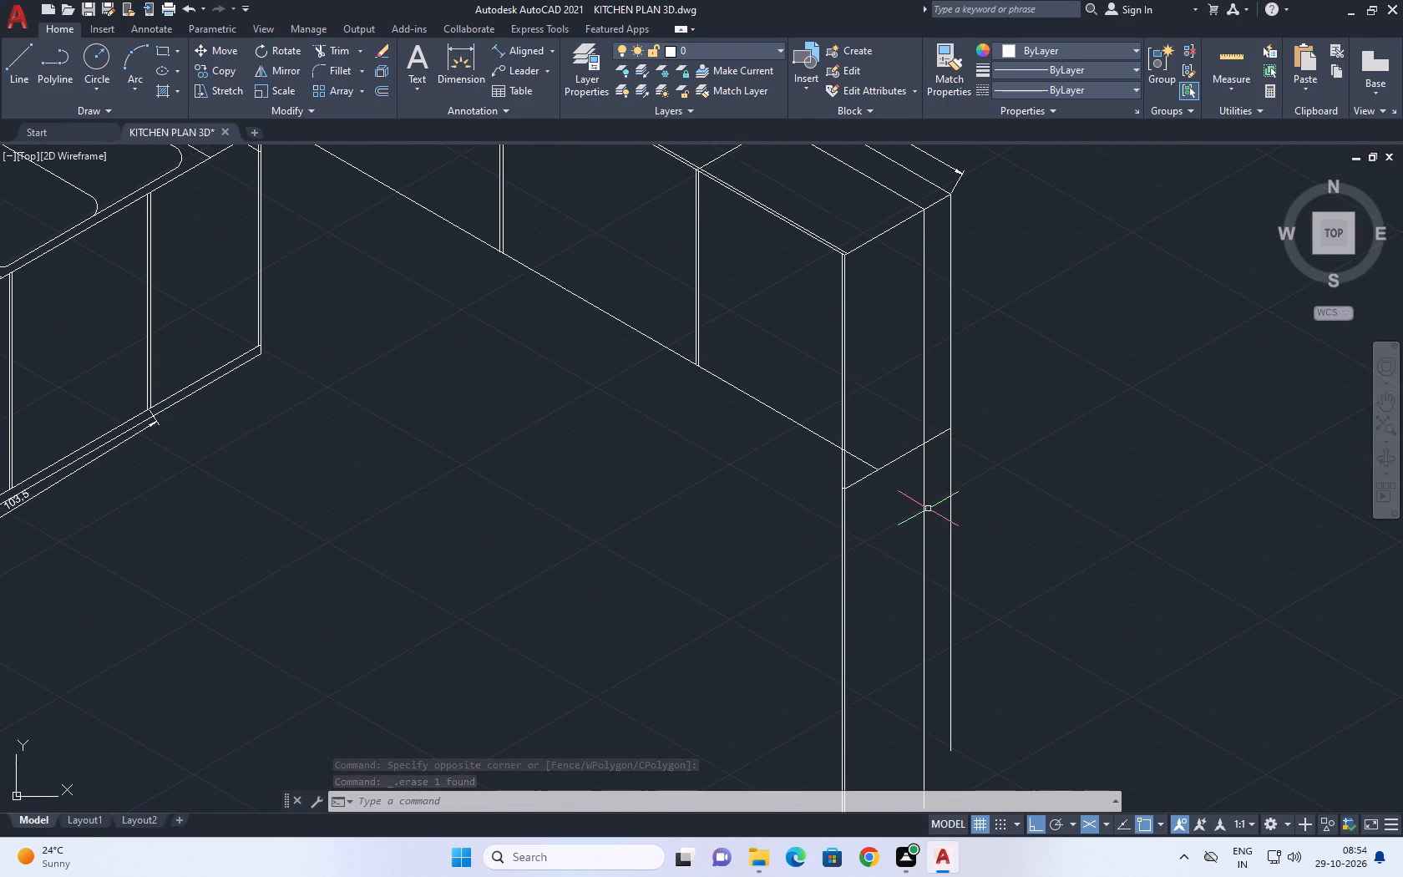
pyautogui.scroll(-1, 602, 403)
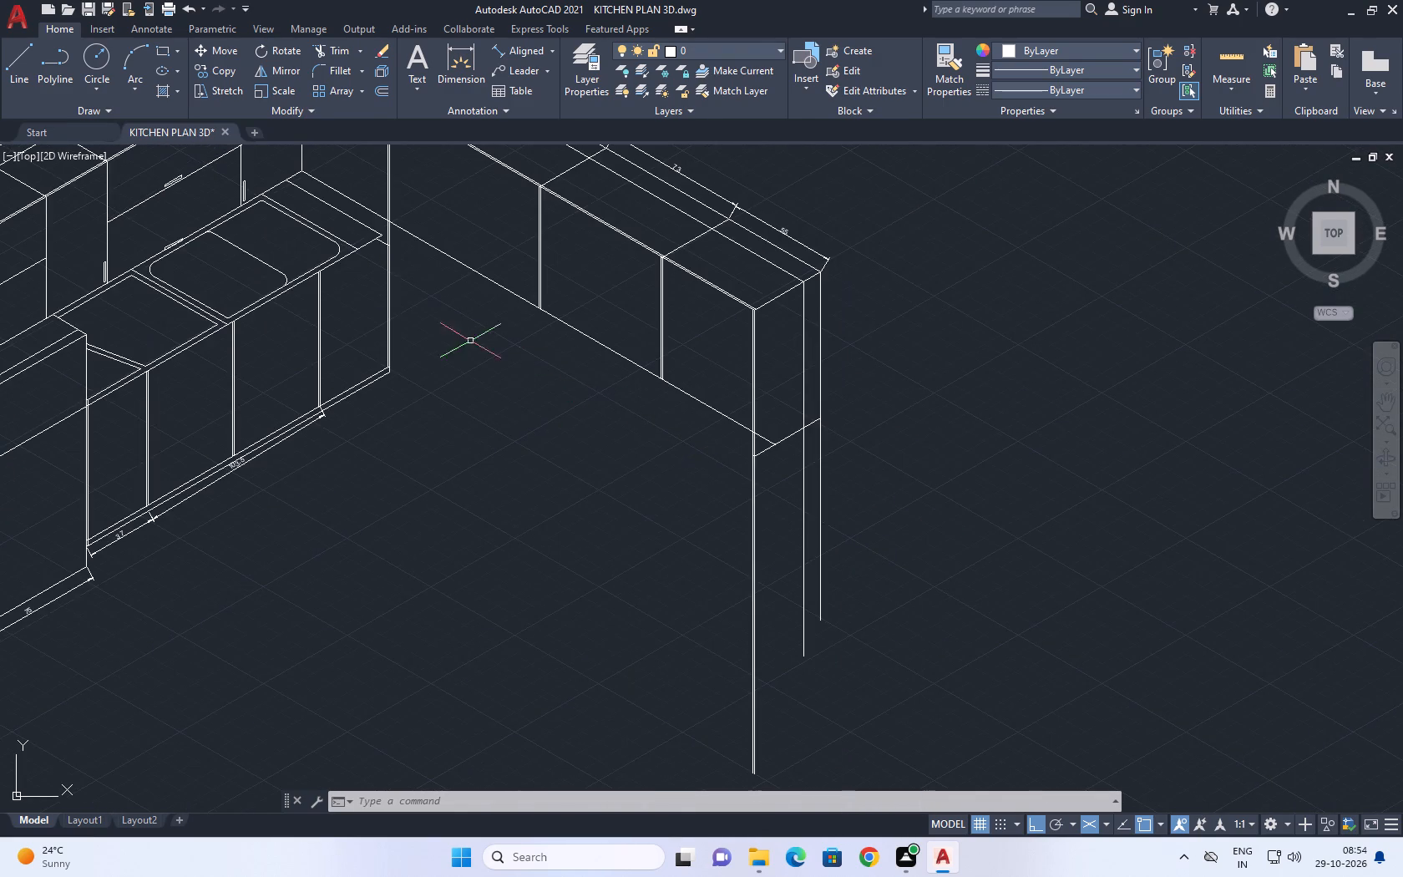
pyautogui.moveTo(458, 336); pyautogui.dragTo(604, 497, button='middle')
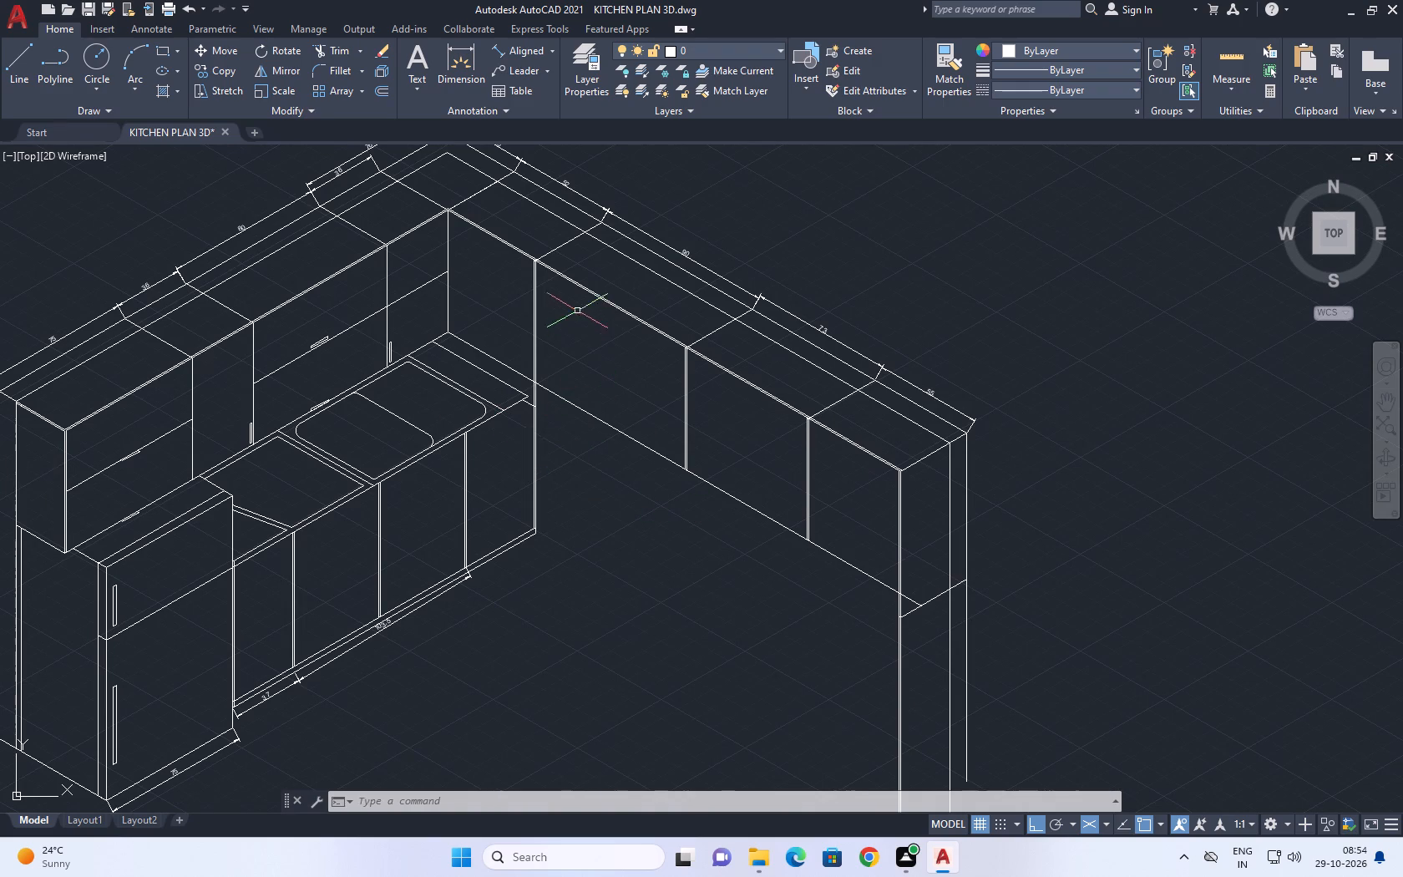
pyautogui.moveTo(544, 315); pyautogui.dragTo(546, 338, button='middle')
pyautogui.scroll(3, 531, 281)
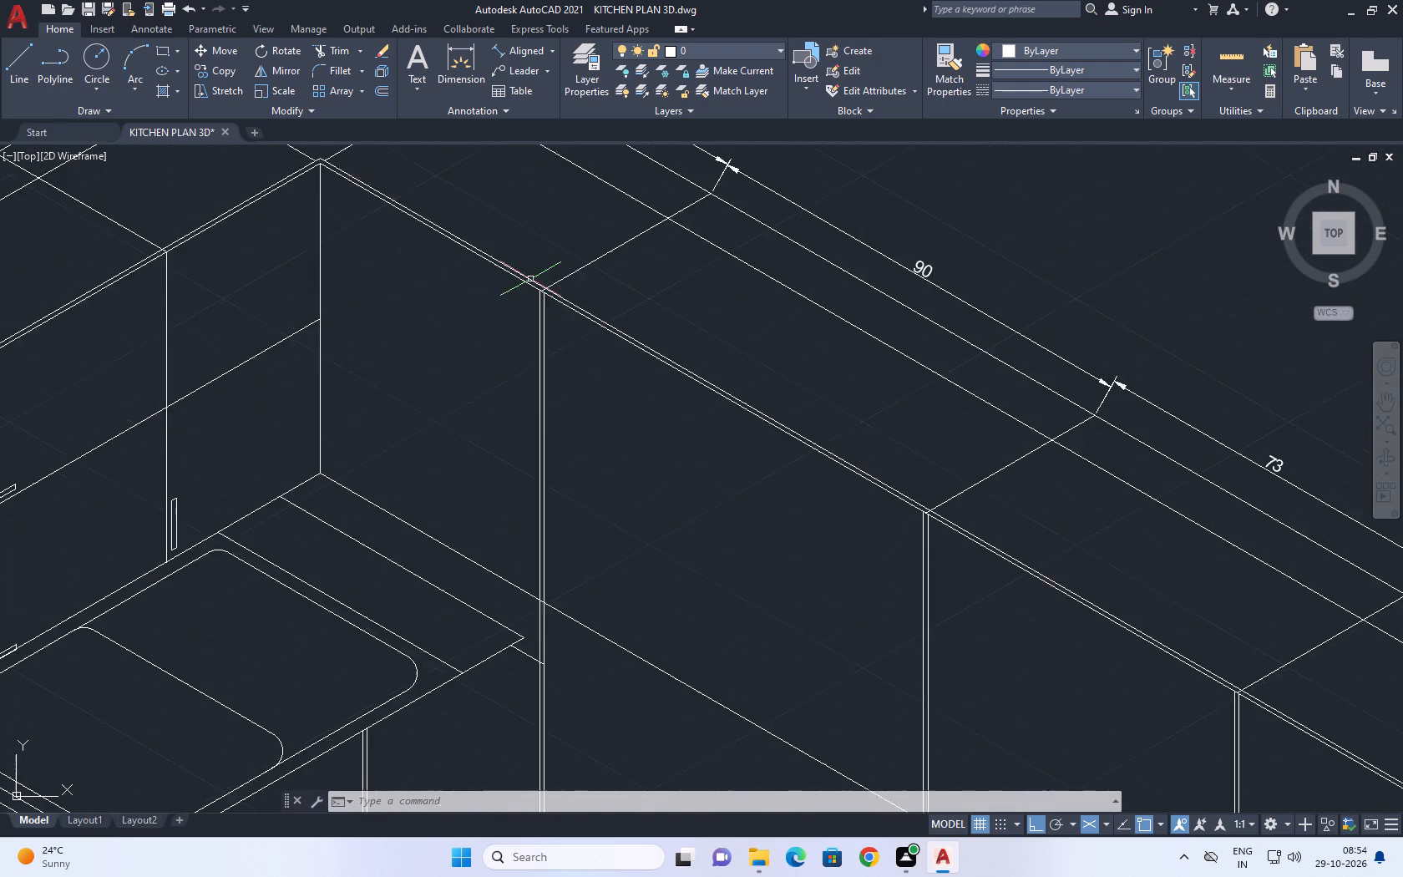
pyautogui.scroll(2, 530, 279)
pyautogui.moveTo(575, 380); pyautogui.dragTo(575, 389, button='middle')
pyautogui.press('l')
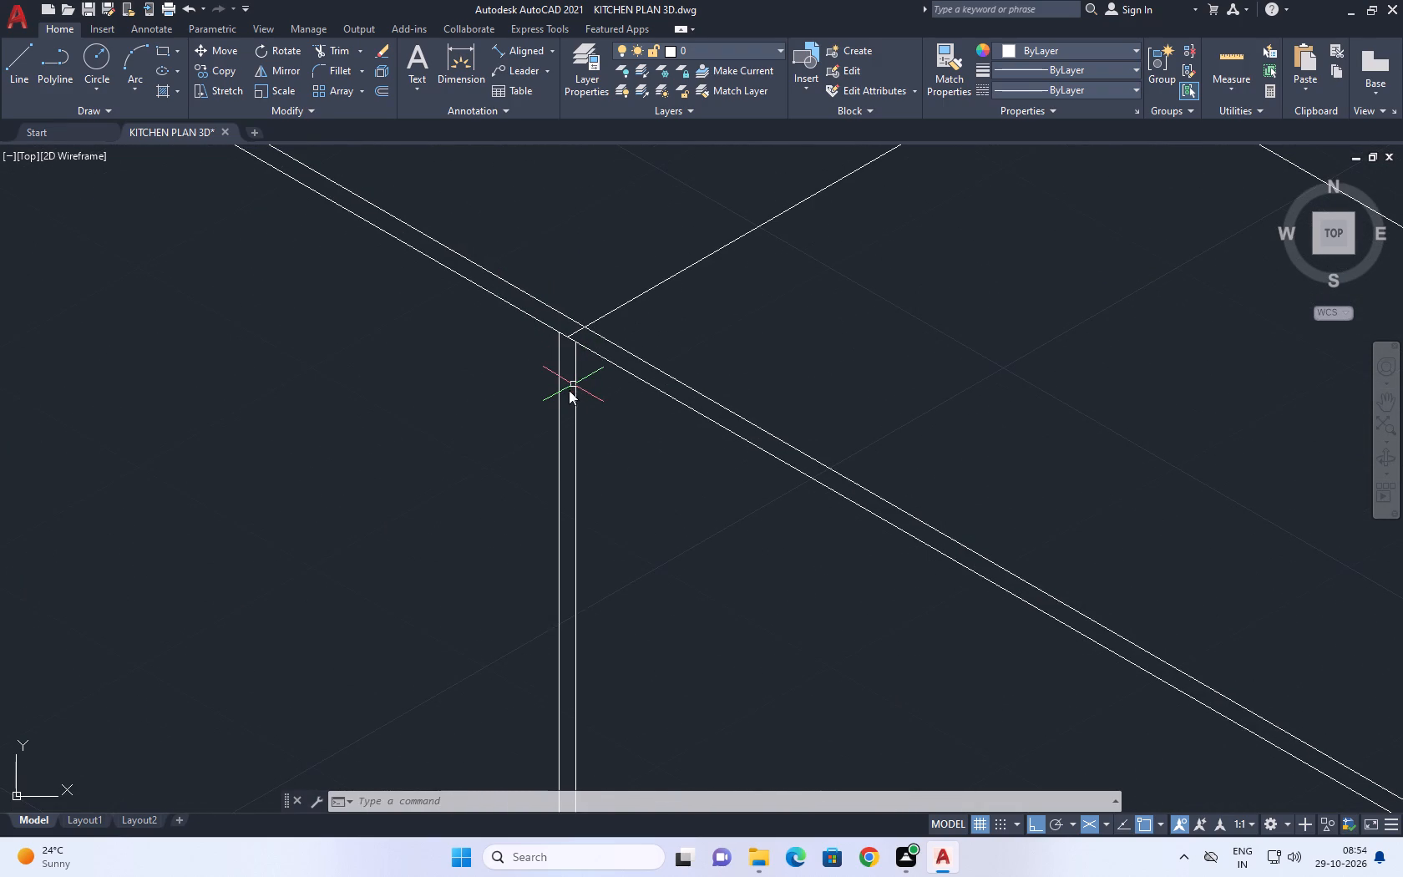
pyautogui.press('space')
pyautogui.click(576, 343)
pyautogui.scroll(-2, 671, 378)
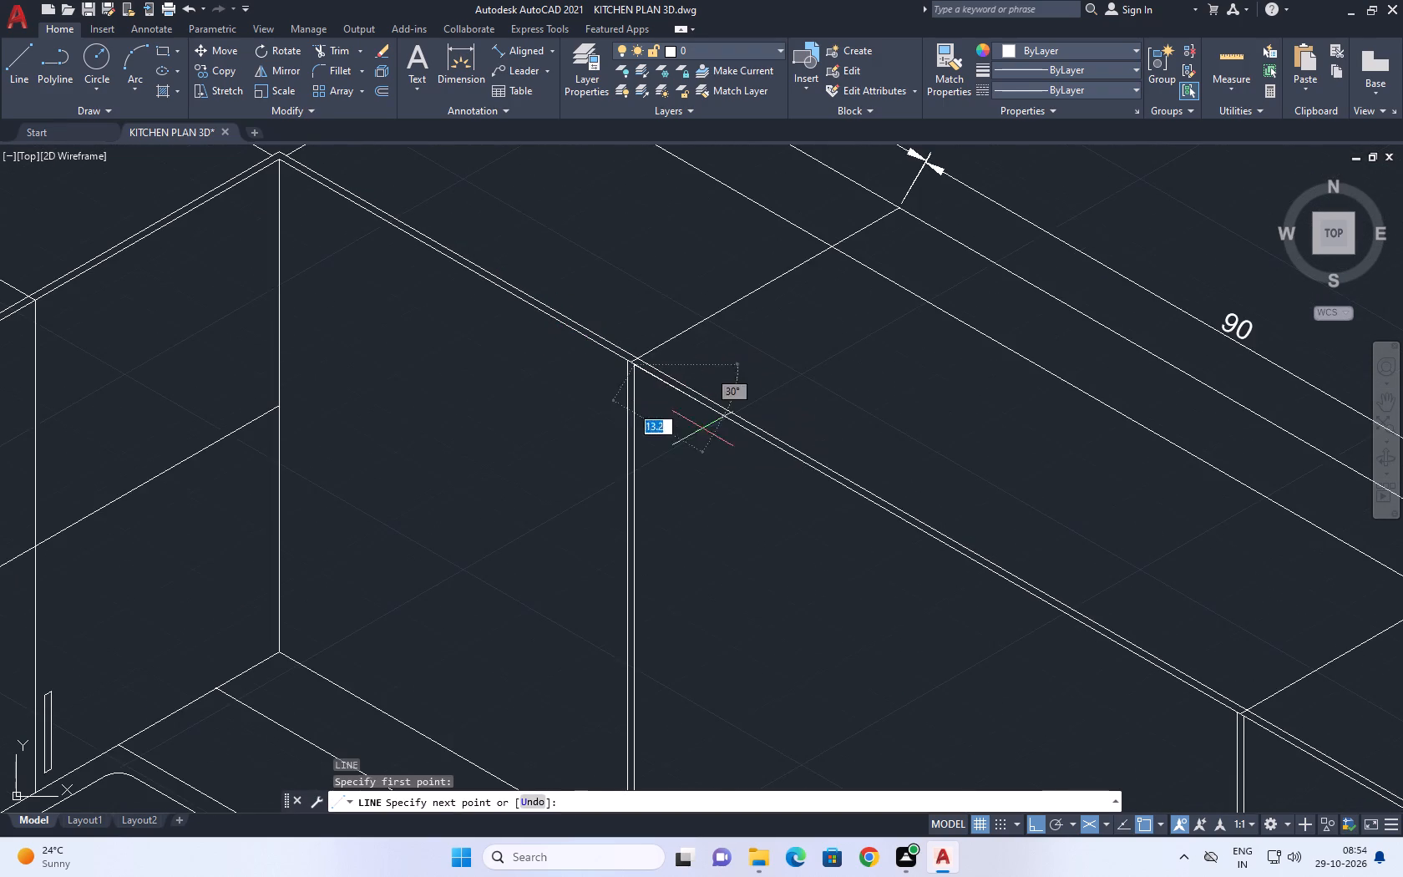
pyautogui.moveTo(870, 515); pyautogui.dragTo(580, 377, button='middle')
pyautogui.scroll(-1, 596, 387)
pyautogui.scroll(2, 924, 587)
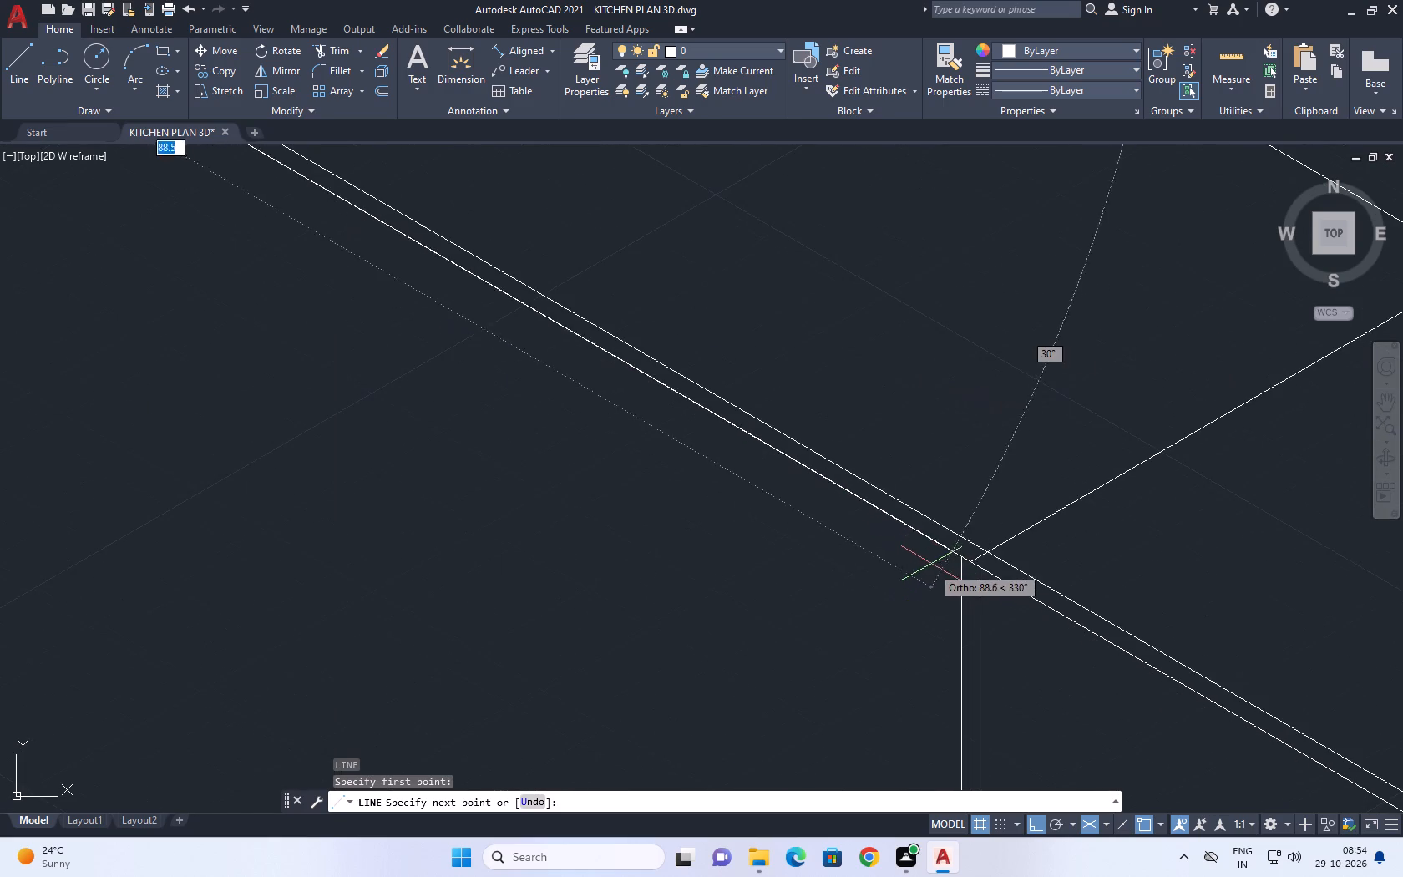
pyautogui.scroll(1, 941, 555)
pyautogui.click(973, 557)
pyautogui.press('space')
# Draw a vertical line from the midpoint of the 90-wide adjoining front's top edge down past the wall cabinets' bottom edge.
pyautogui.scroll(-4, 818, 490)
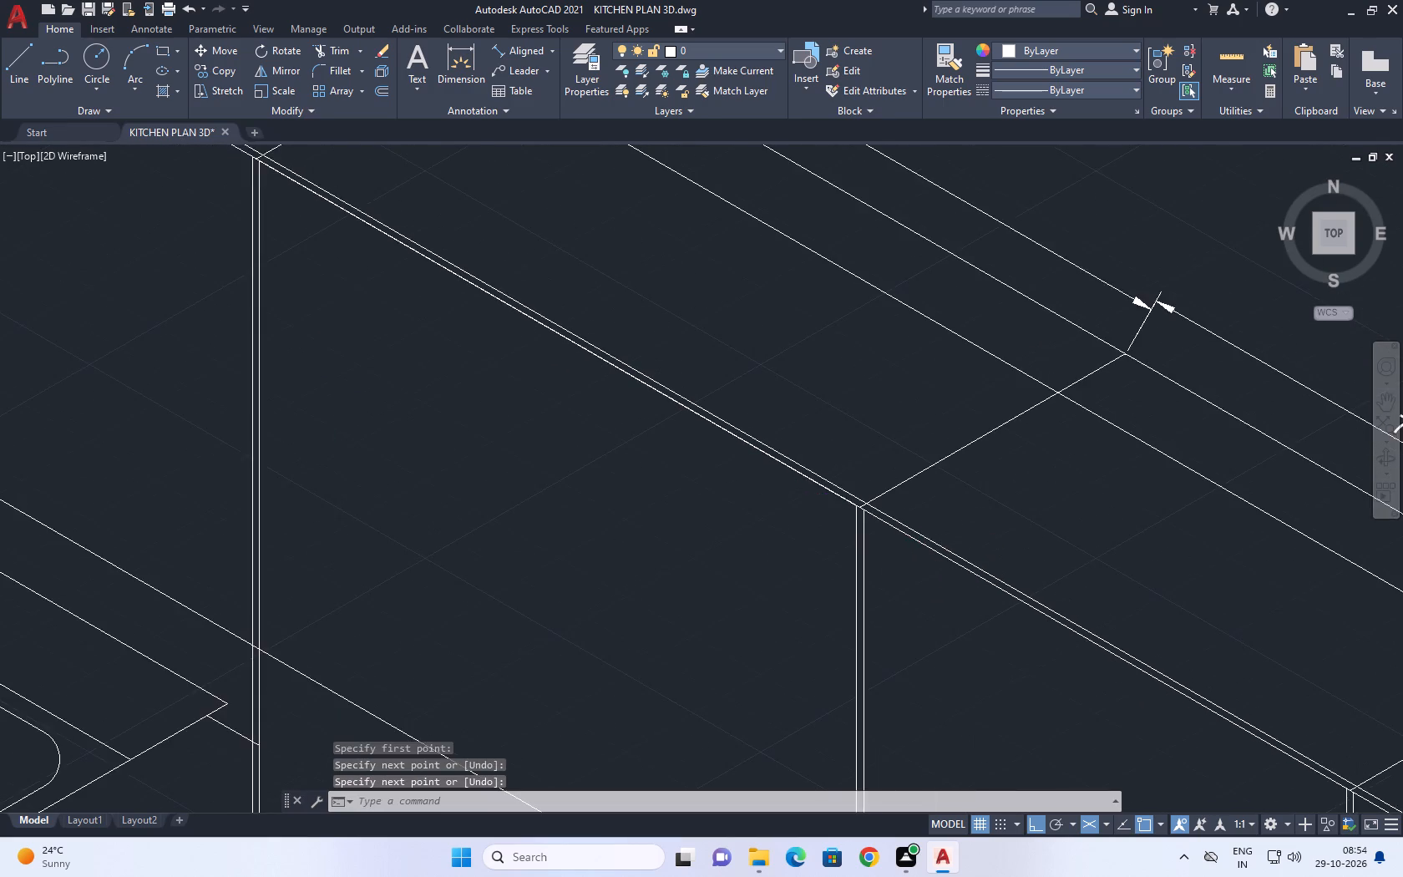
pyautogui.press('l')
pyautogui.press('space')
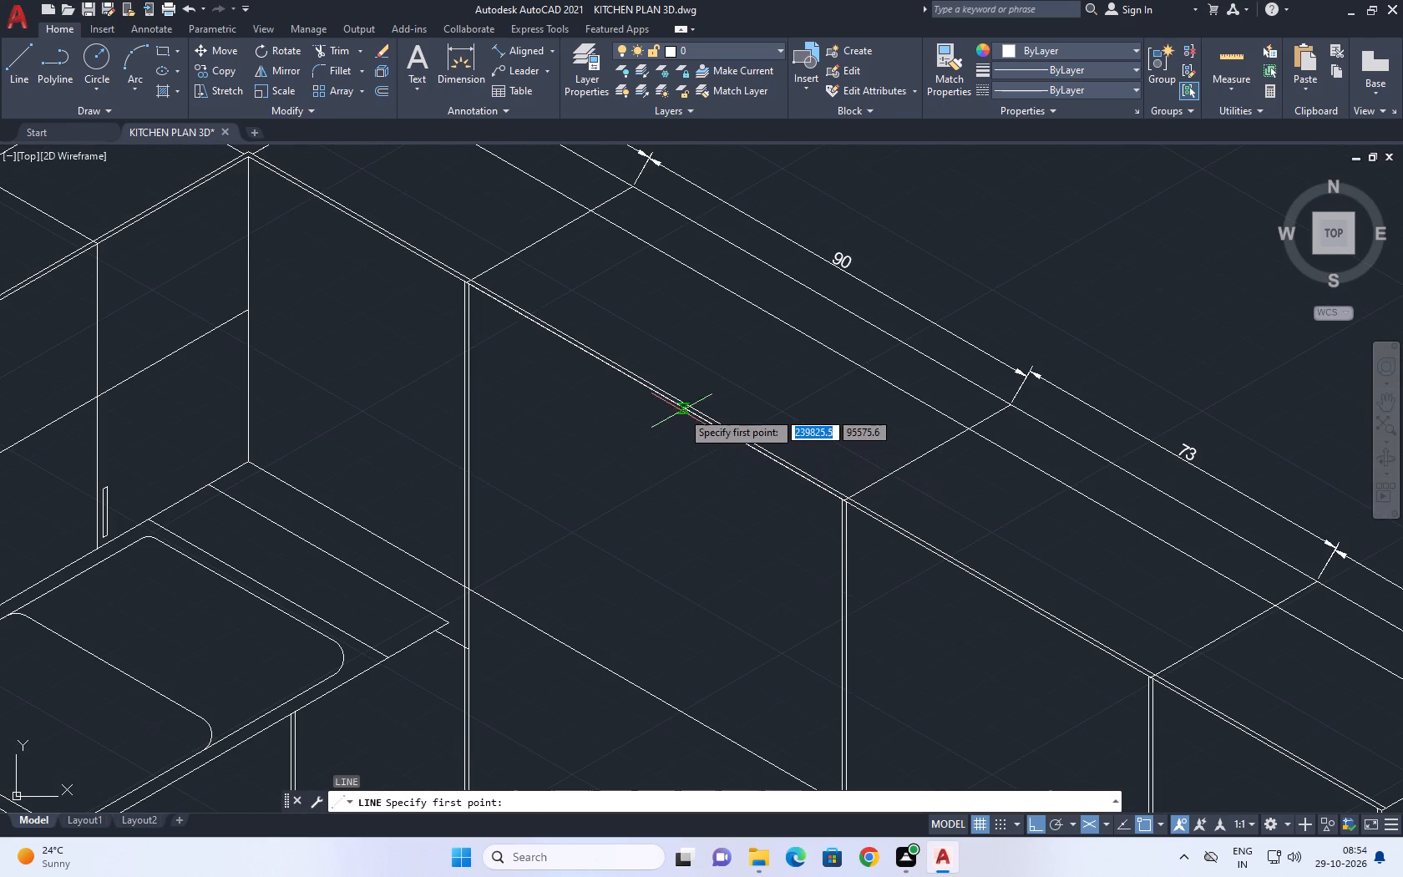
pyautogui.click(658, 393)
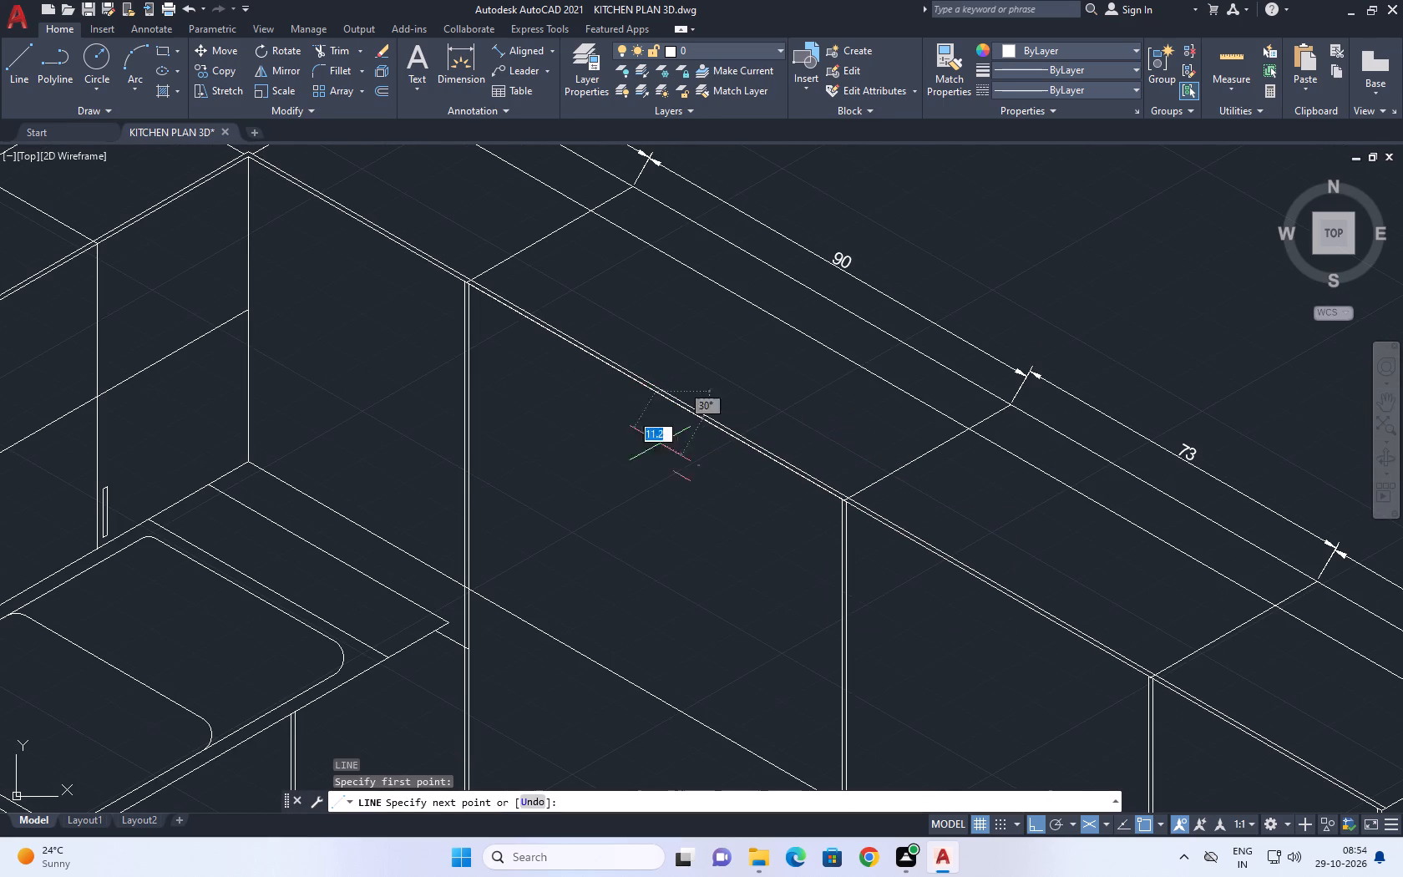
pyautogui.moveTo(647, 619); pyautogui.dragTo(682, 530, button='middle')
pyautogui.press('F5')
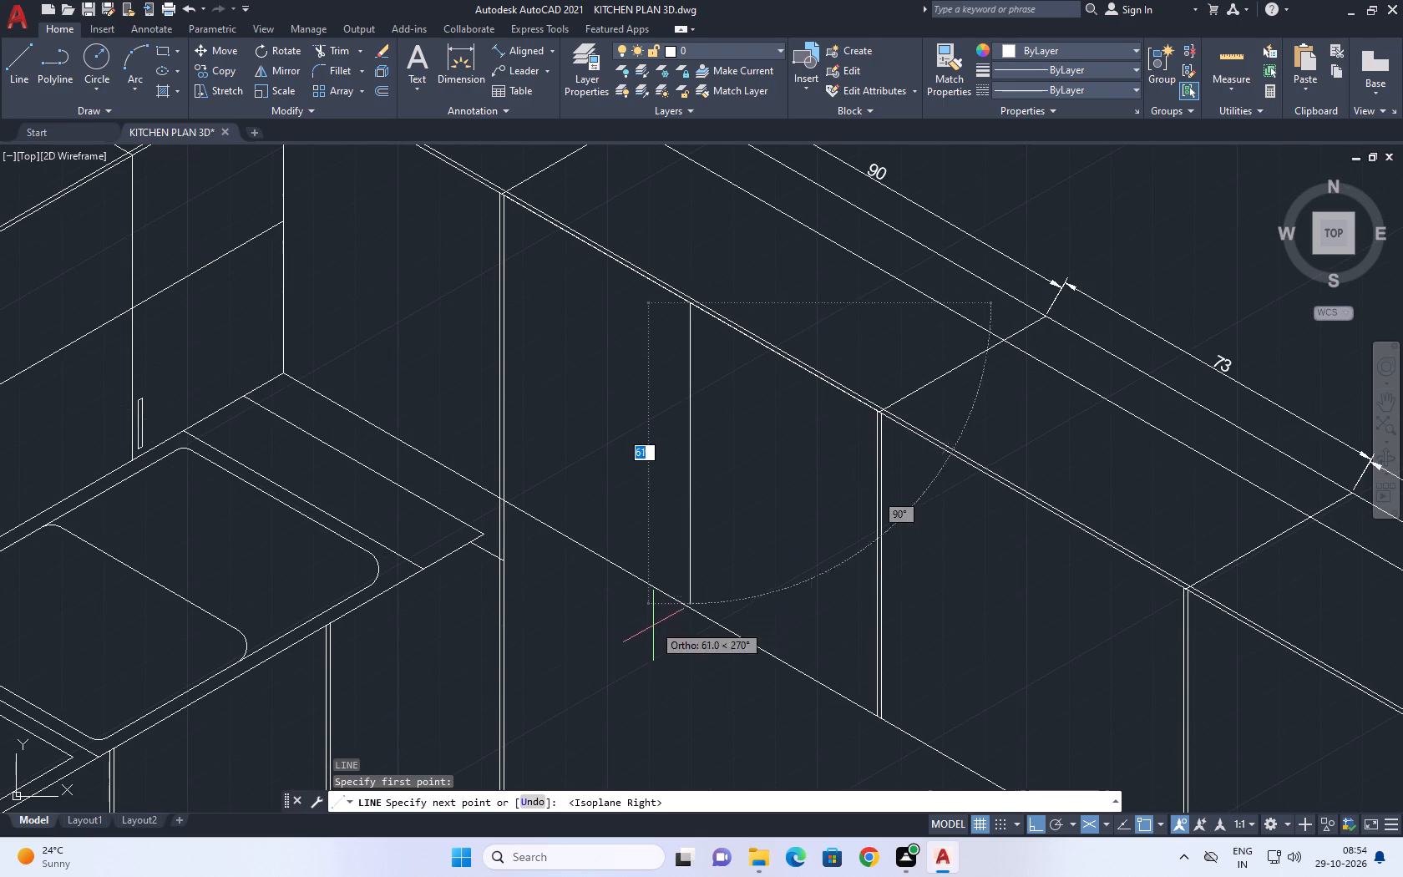
pyautogui.click(667, 665)
pyautogui.press('space')
# Copy the new vertical centre line 0.5 to each side along the adjoining cabinet front.
pyautogui.moveTo(691, 631); pyautogui.dragTo(682, 589, button='middle')
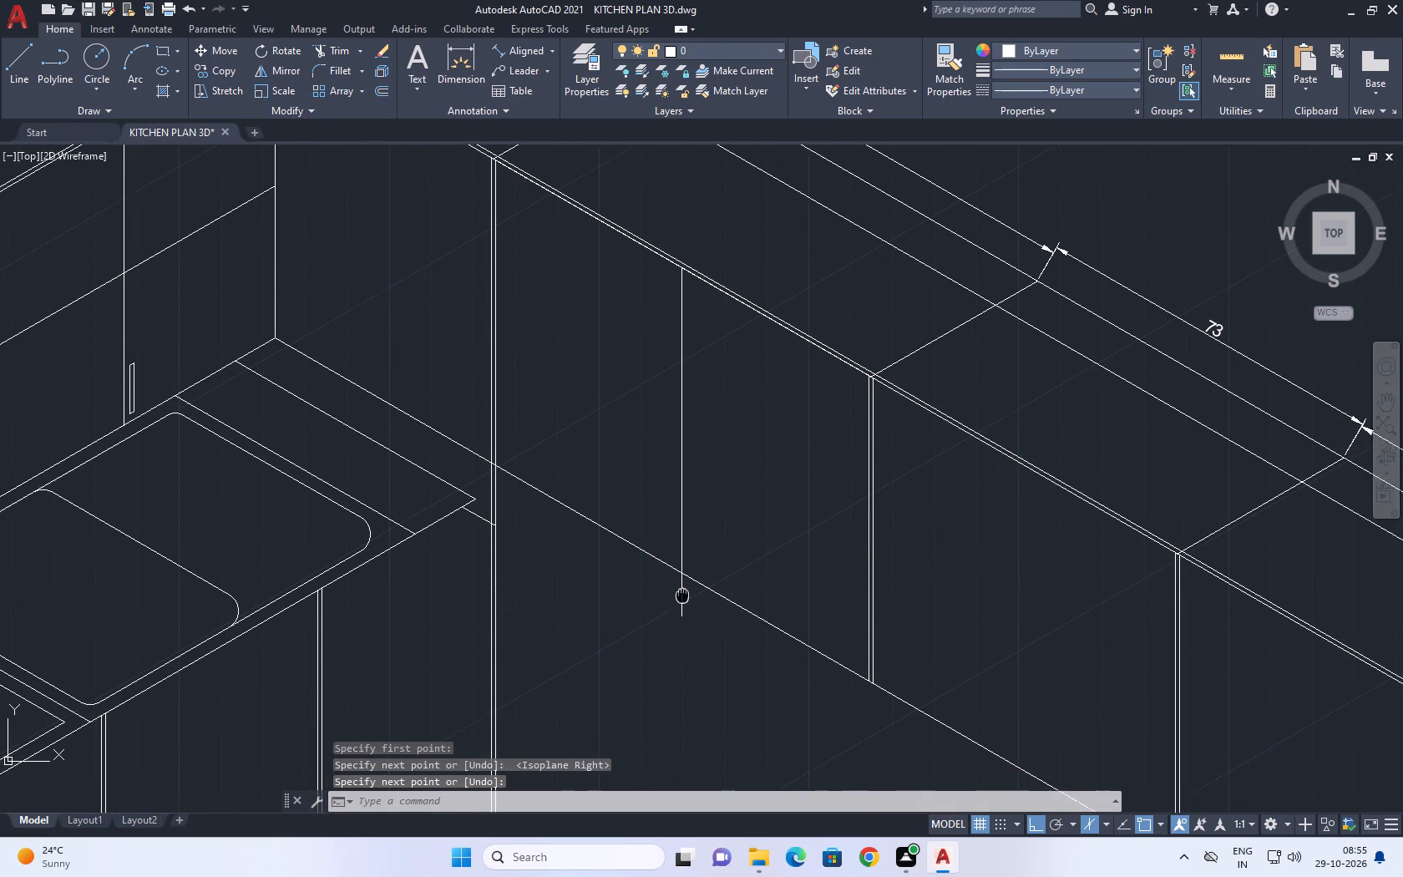
pyautogui.moveTo(682, 589); pyautogui.dragTo(669, 555, button='middle')
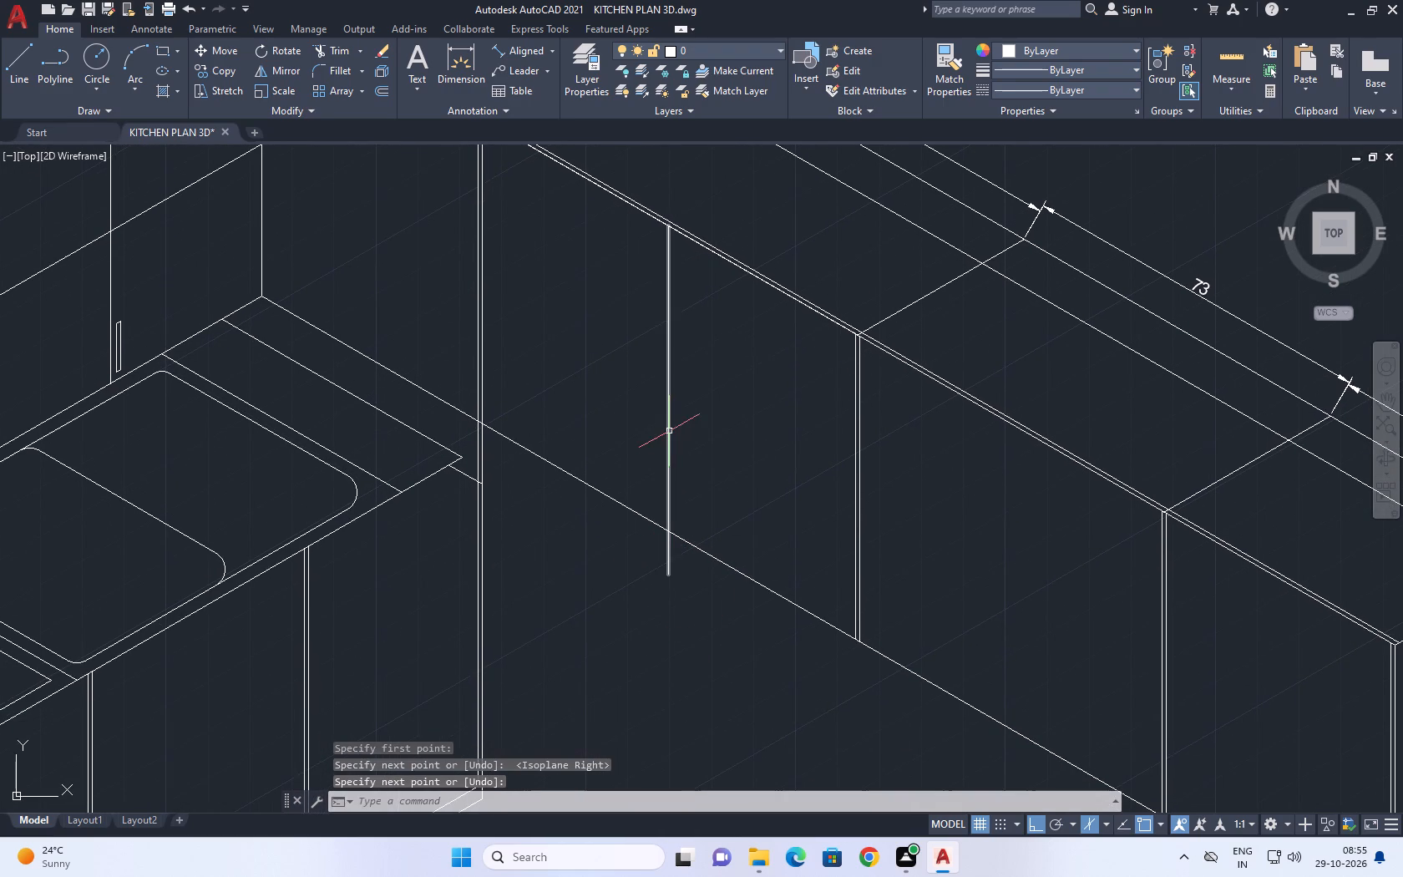
pyautogui.click(669, 431)
pyautogui.click(652, 418)
pyautogui.moveTo(651, 419); pyautogui.dragTo(651, 527, button='middle')
pyautogui.write('co')
pyautogui.scroll(-1, 654, 533)
pyautogui.press('space')
pyautogui.click(676, 527)
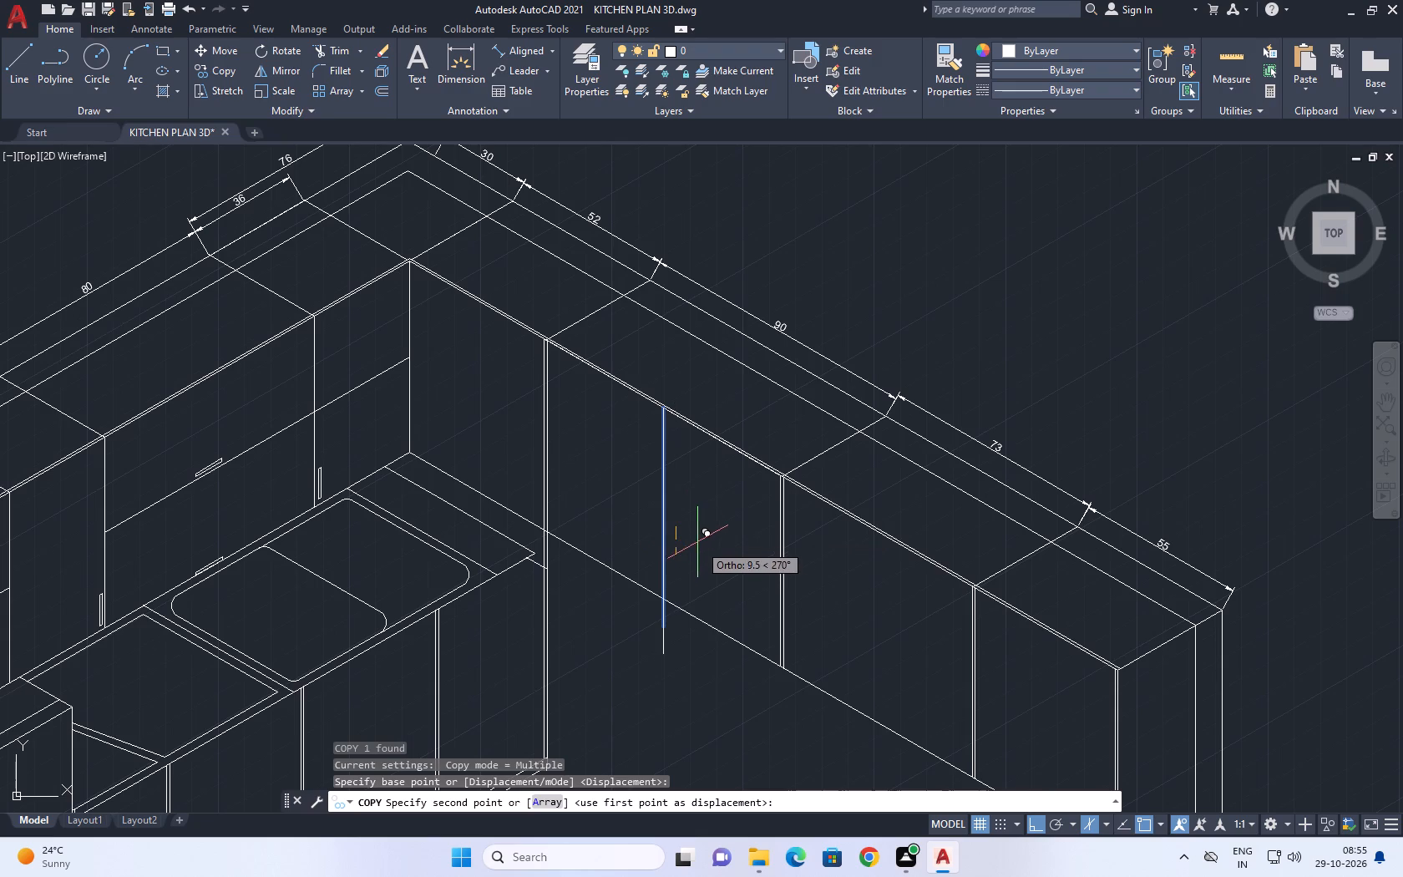
pyautogui.press('F8')
pyautogui.press('F8')
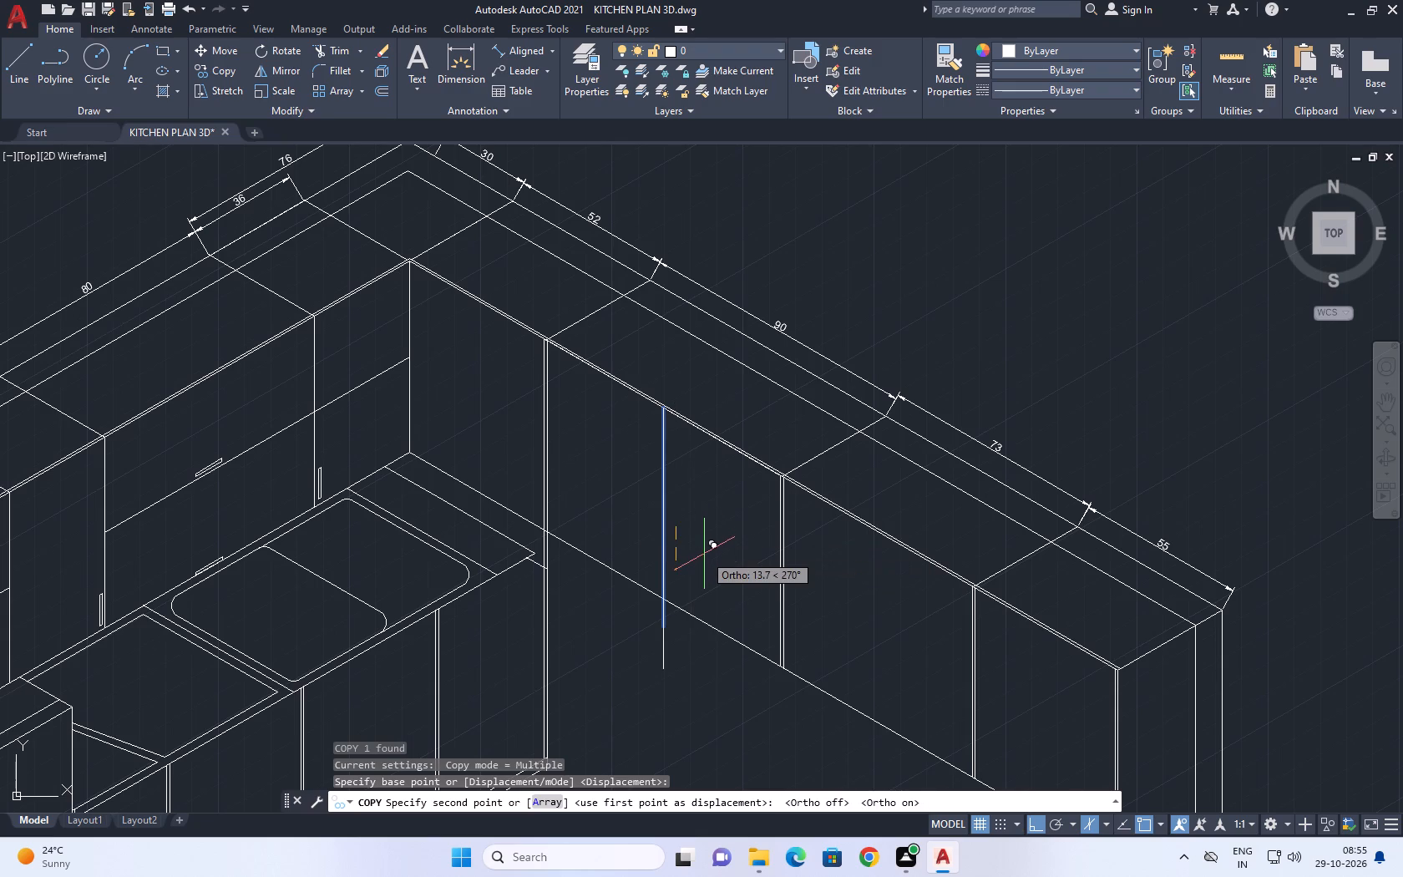
pyautogui.press('F5')
pyautogui.press('0')
pyautogui.press('.')
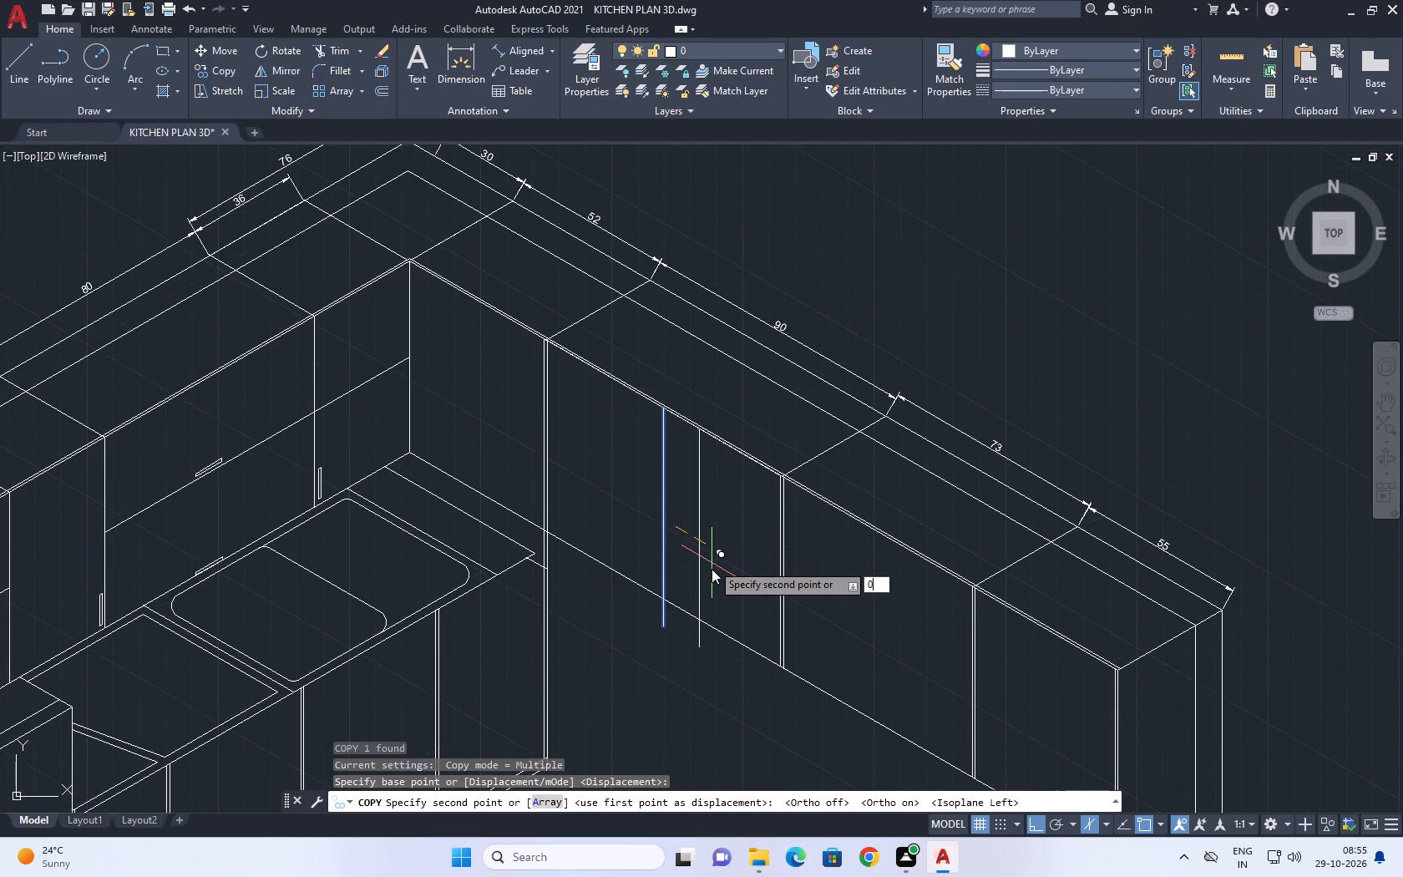
pyautogui.press('5')
pyautogui.press('Return')
pyautogui.press('0')
pyautogui.press('.')
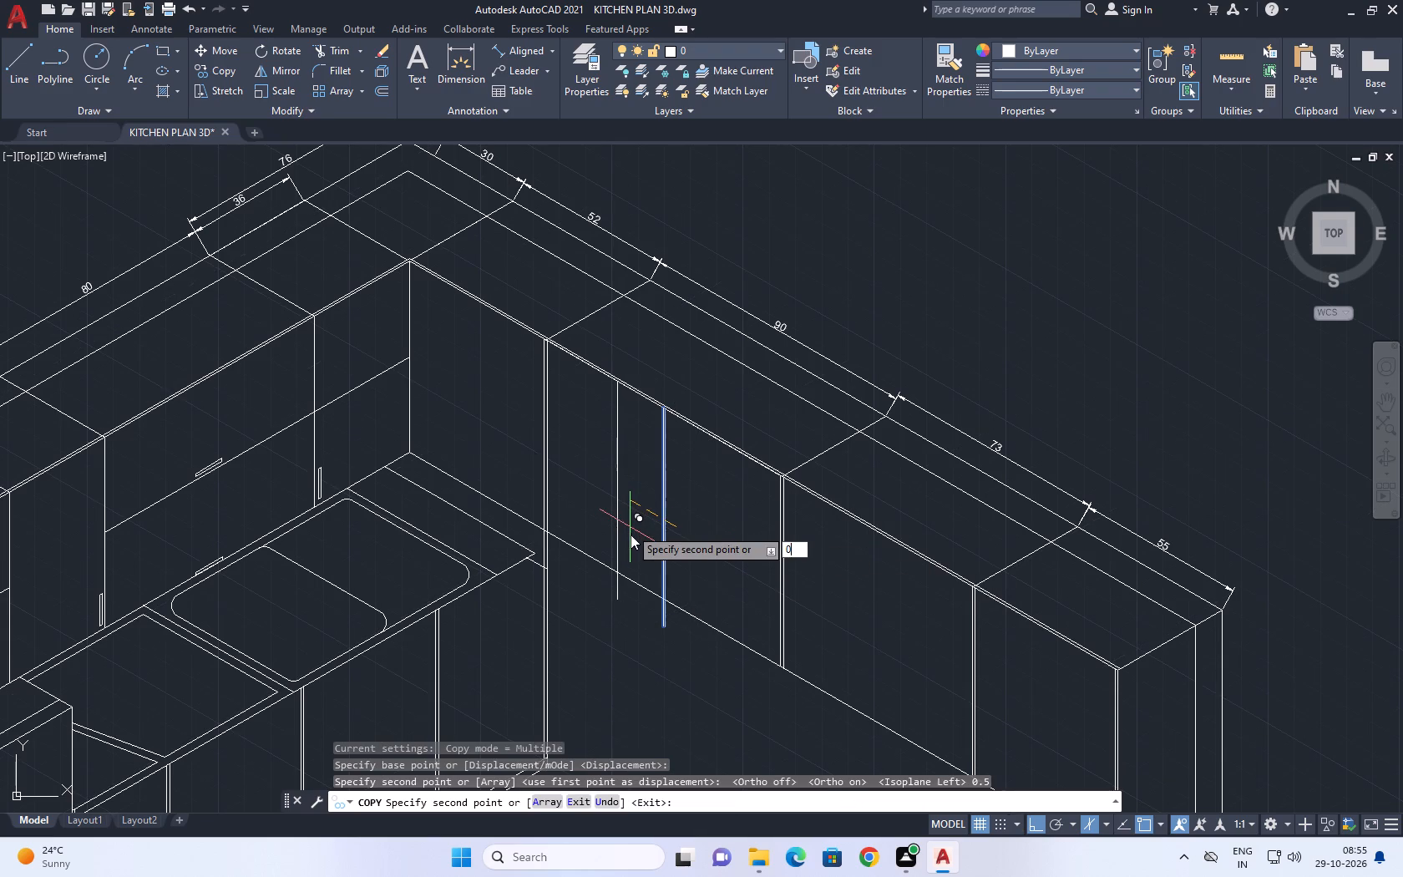
pyautogui.press('5')
pyautogui.press('Return')
pyautogui.press('Escape')
# Trim the three vertical lines below the cabinets' bottom edge and remove the middle one, leaving a divider pair.
pyautogui.scroll(1, 661, 630)
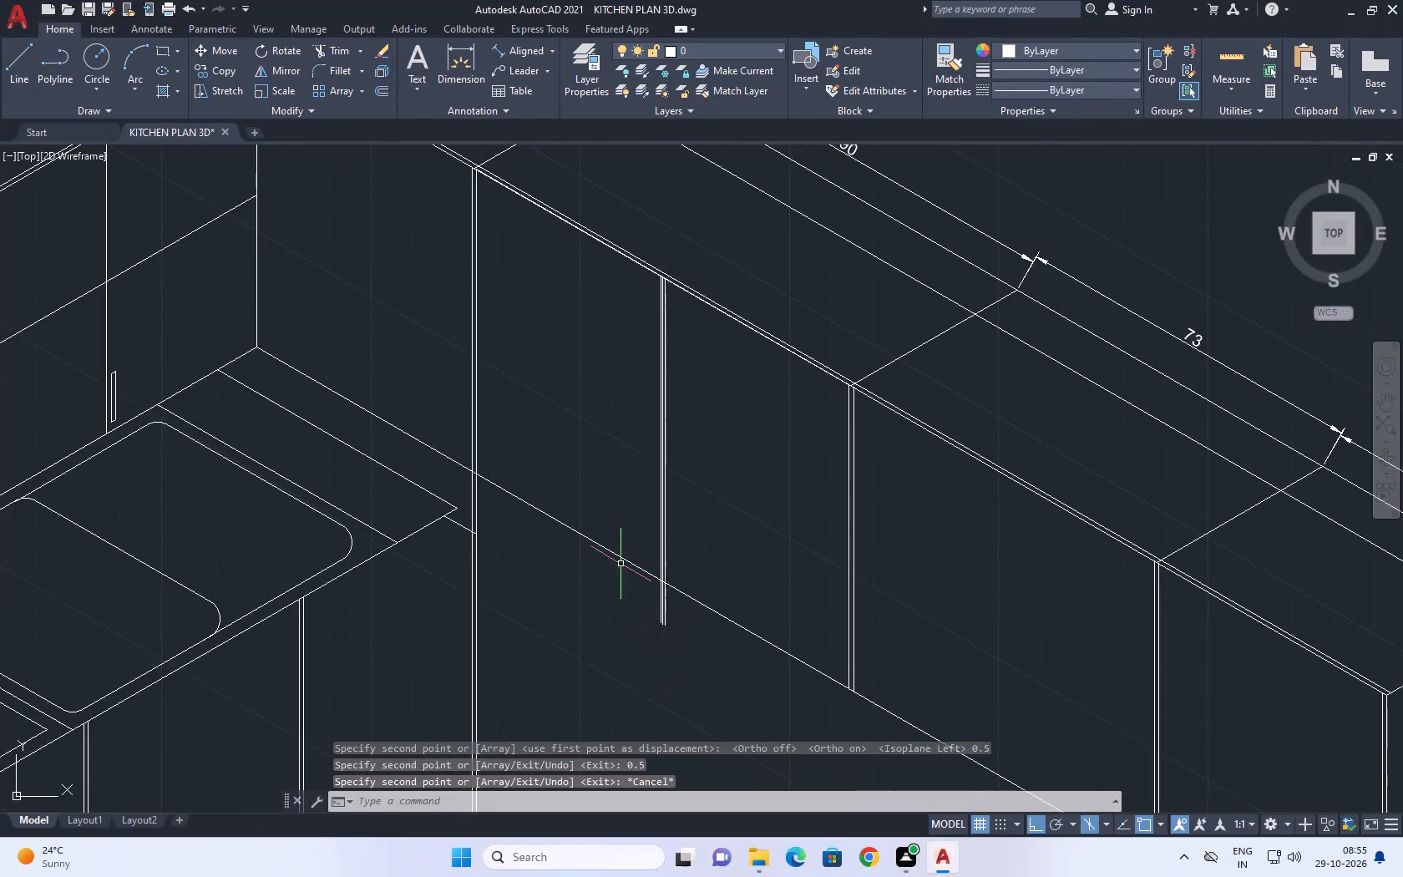
pyautogui.moveTo(622, 566); pyautogui.dragTo(682, 579, button='middle')
pyautogui.write('tr')
pyautogui.press('space')
pyautogui.scroll(2, 715, 623)
pyautogui.moveTo(768, 641); pyautogui.dragTo(764, 631)
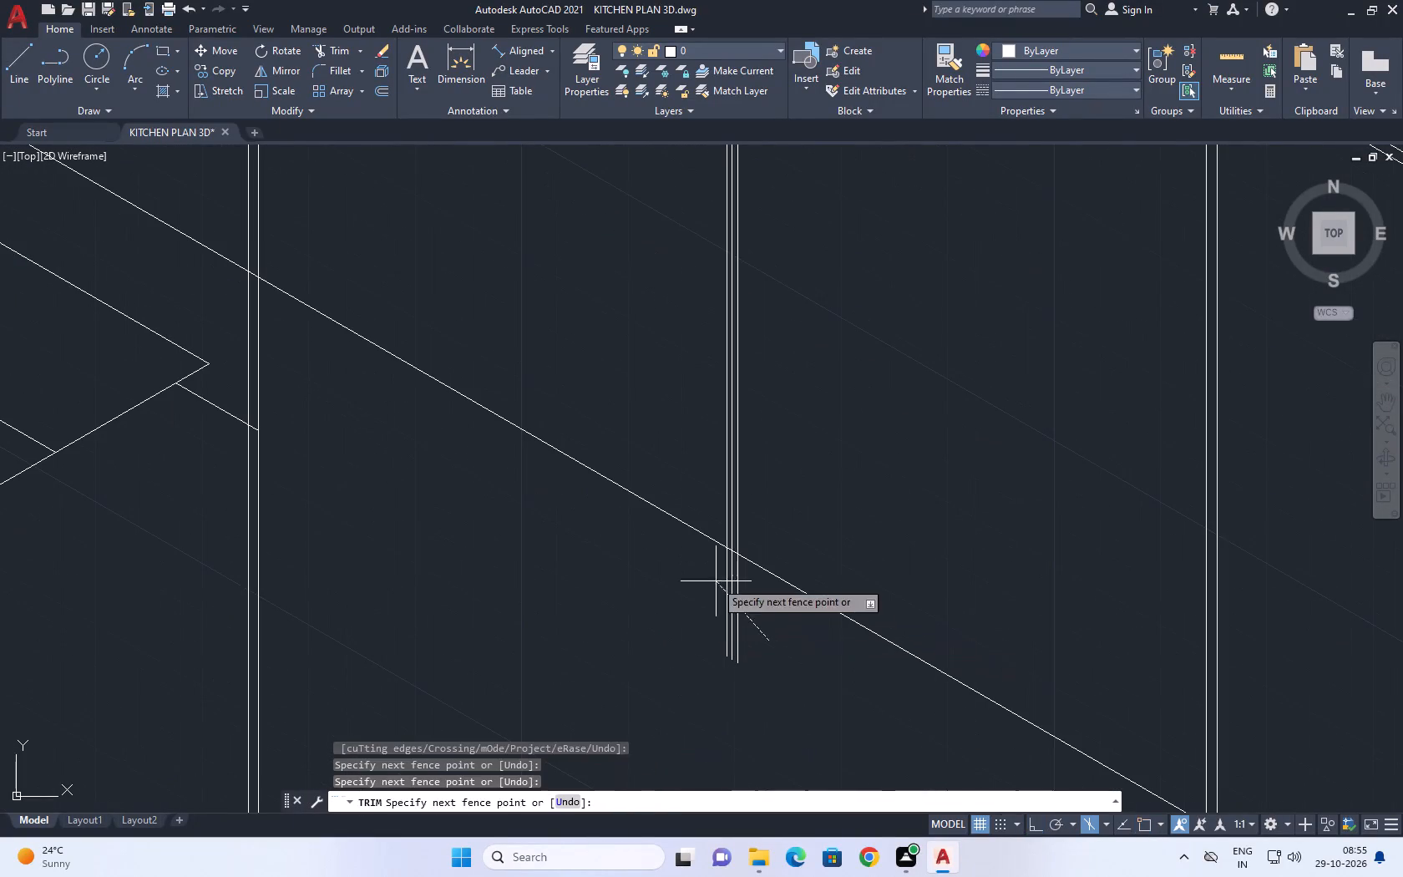
pyautogui.click(713, 579)
pyautogui.click(731, 515)
pyautogui.press('space')
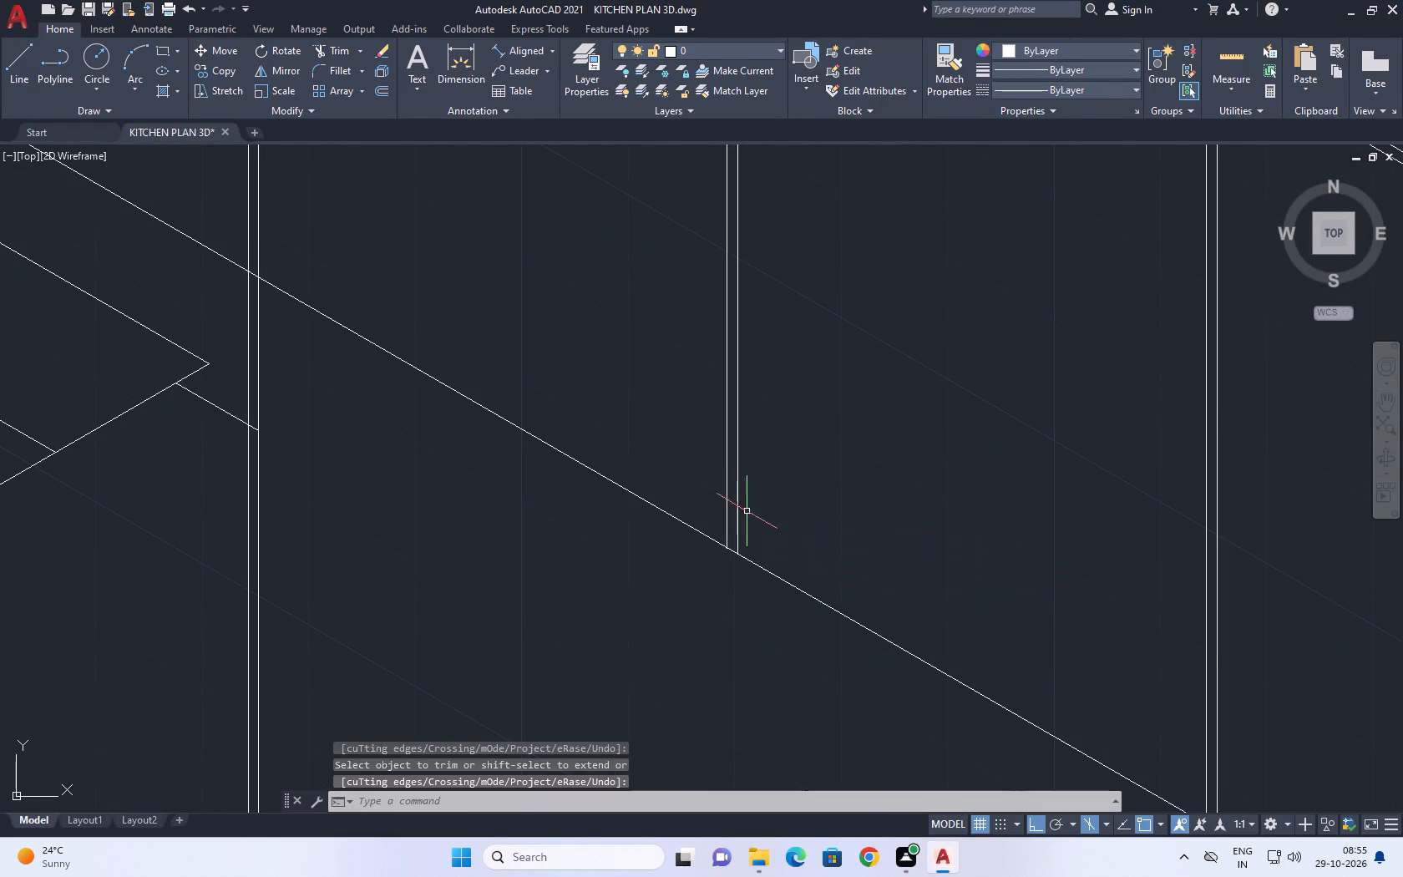
# Draw a vertical line midway between the divider pair separating the 90 and 73 sections, from the top edge past the bottom edge.
pyautogui.scroll(-4, 746, 509)
pyautogui.moveTo(777, 503); pyautogui.dragTo(701, 547, button='middle')
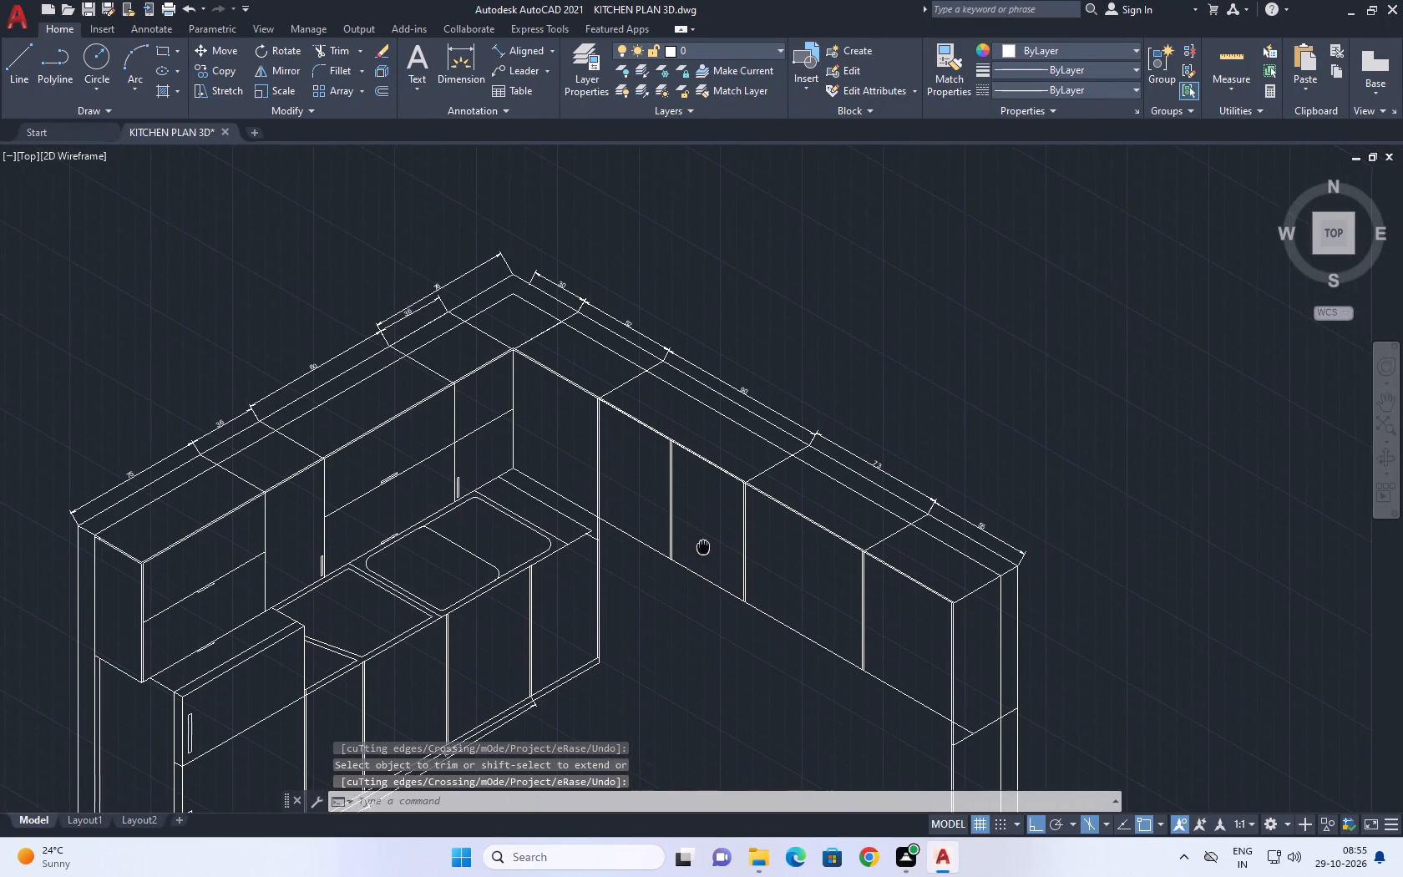
pyautogui.moveTo(701, 547); pyautogui.dragTo(614, 540, button='middle')
pyautogui.middleClick(614, 540)
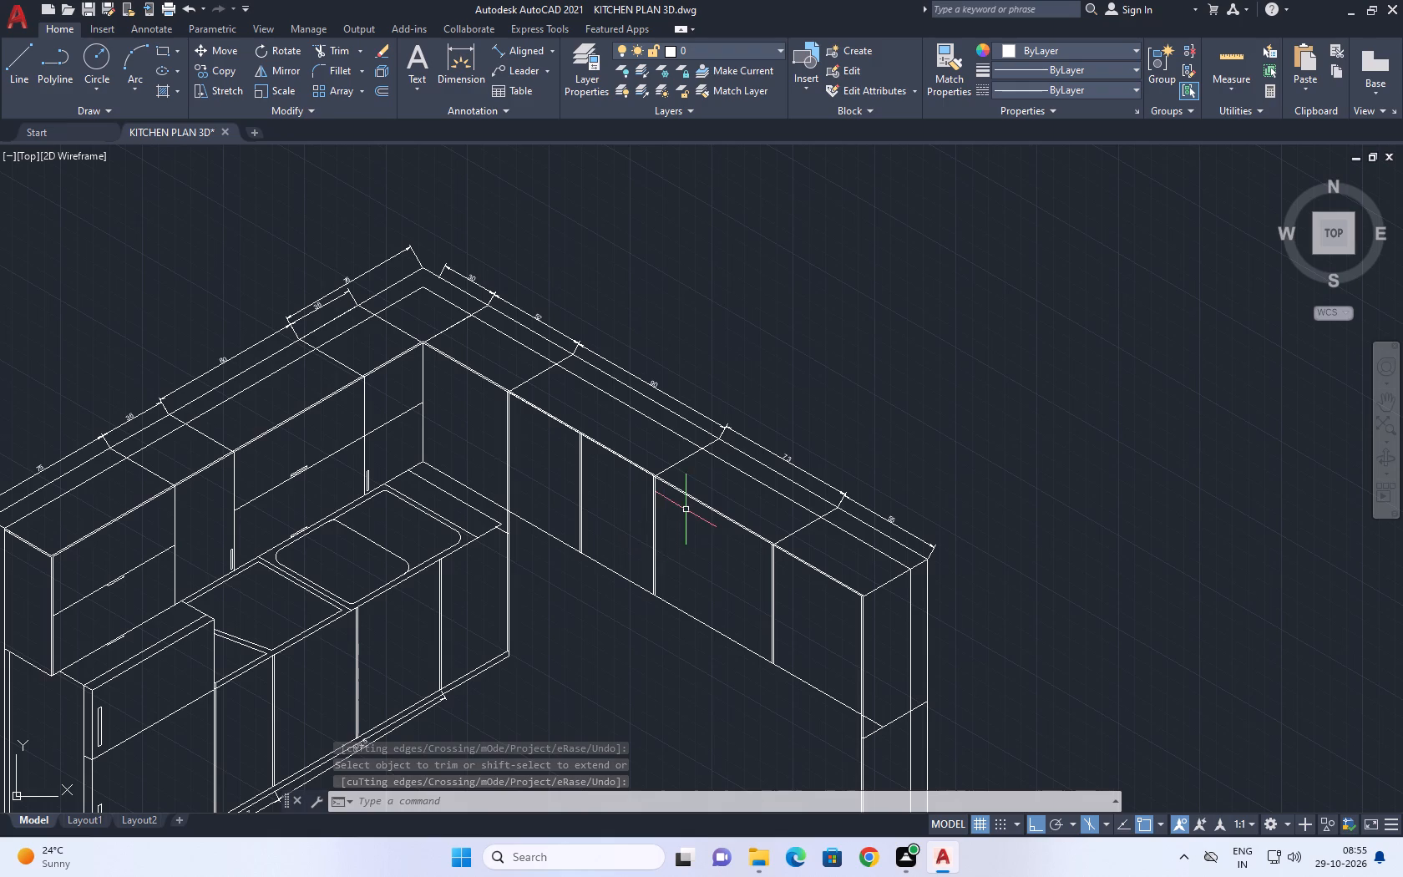
pyautogui.scroll(3, 651, 505)
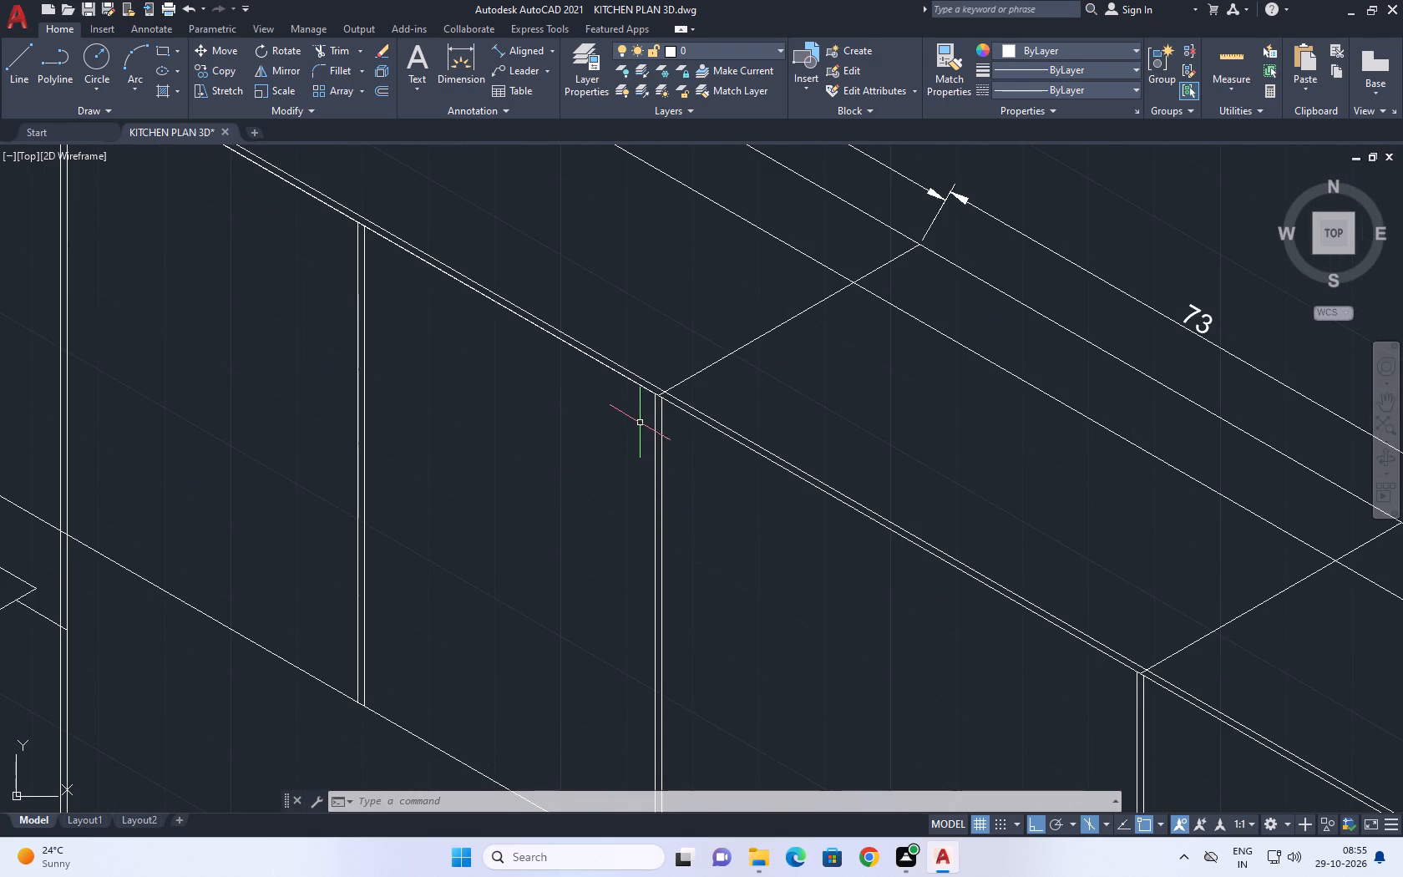
pyautogui.moveTo(640, 423); pyautogui.dragTo(651, 451, button='middle')
pyautogui.press('l')
pyautogui.press('space')
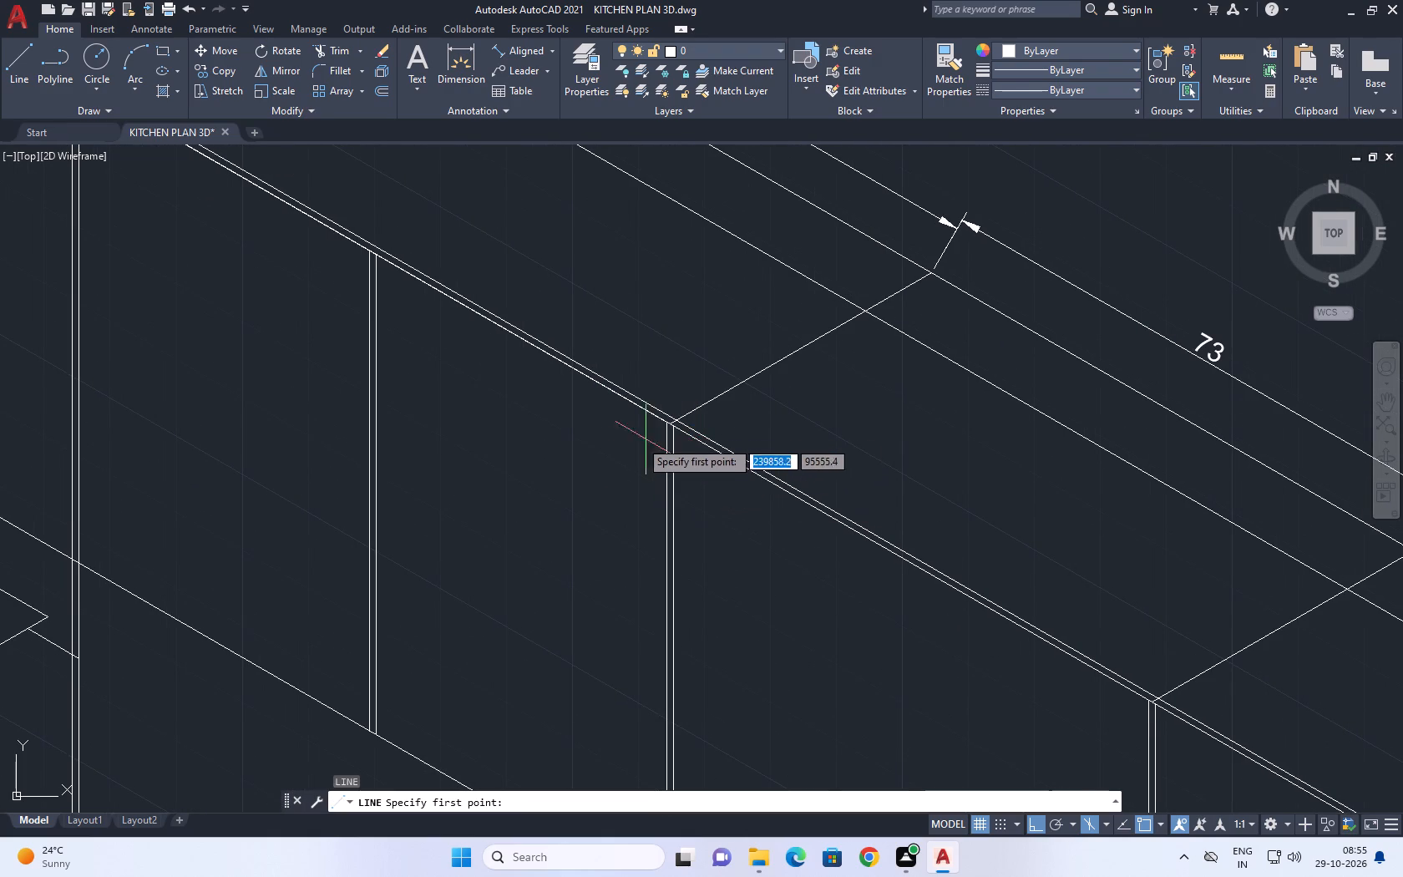
pyautogui.scroll(4, 638, 438)
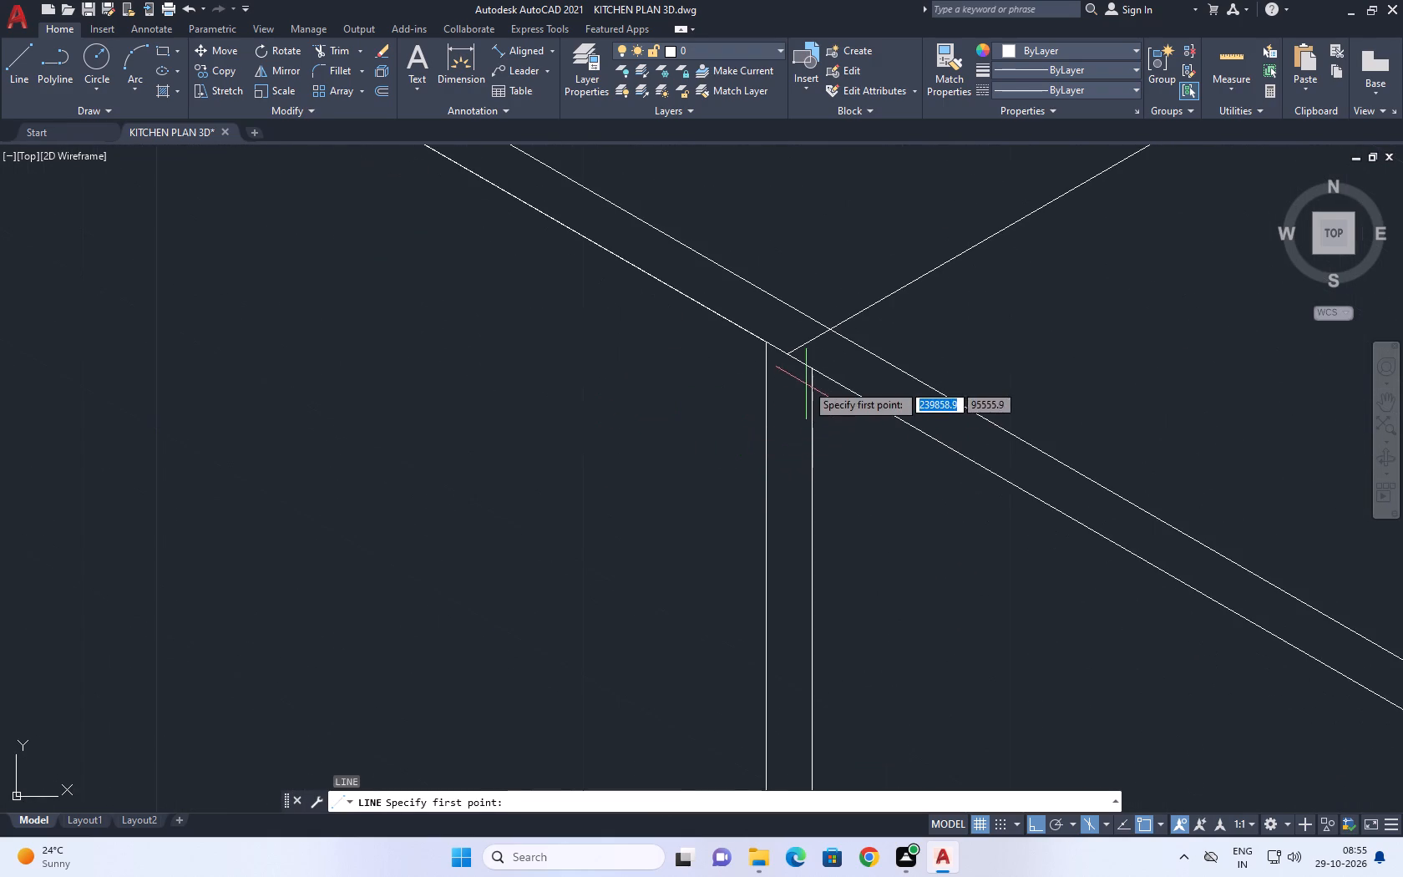
pyautogui.click(792, 355)
pyautogui.scroll(-3, 819, 304)
pyautogui.moveTo(795, 486); pyautogui.dragTo(798, 488, button='middle')
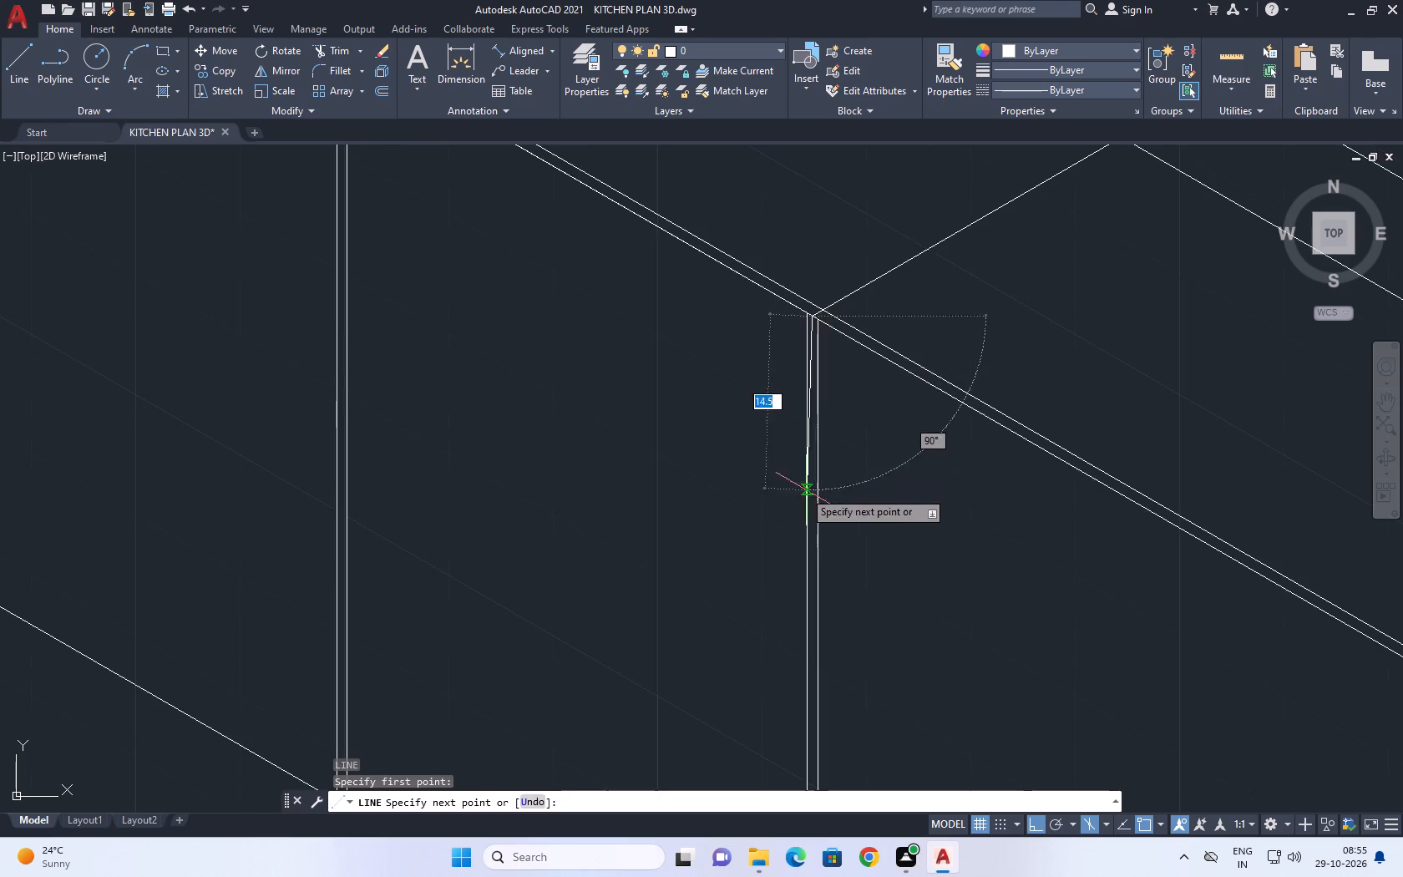
pyautogui.moveTo(798, 488); pyautogui.dragTo(791, 372, button='middle')
pyautogui.scroll(-2, 793, 348)
pyautogui.press('F5')
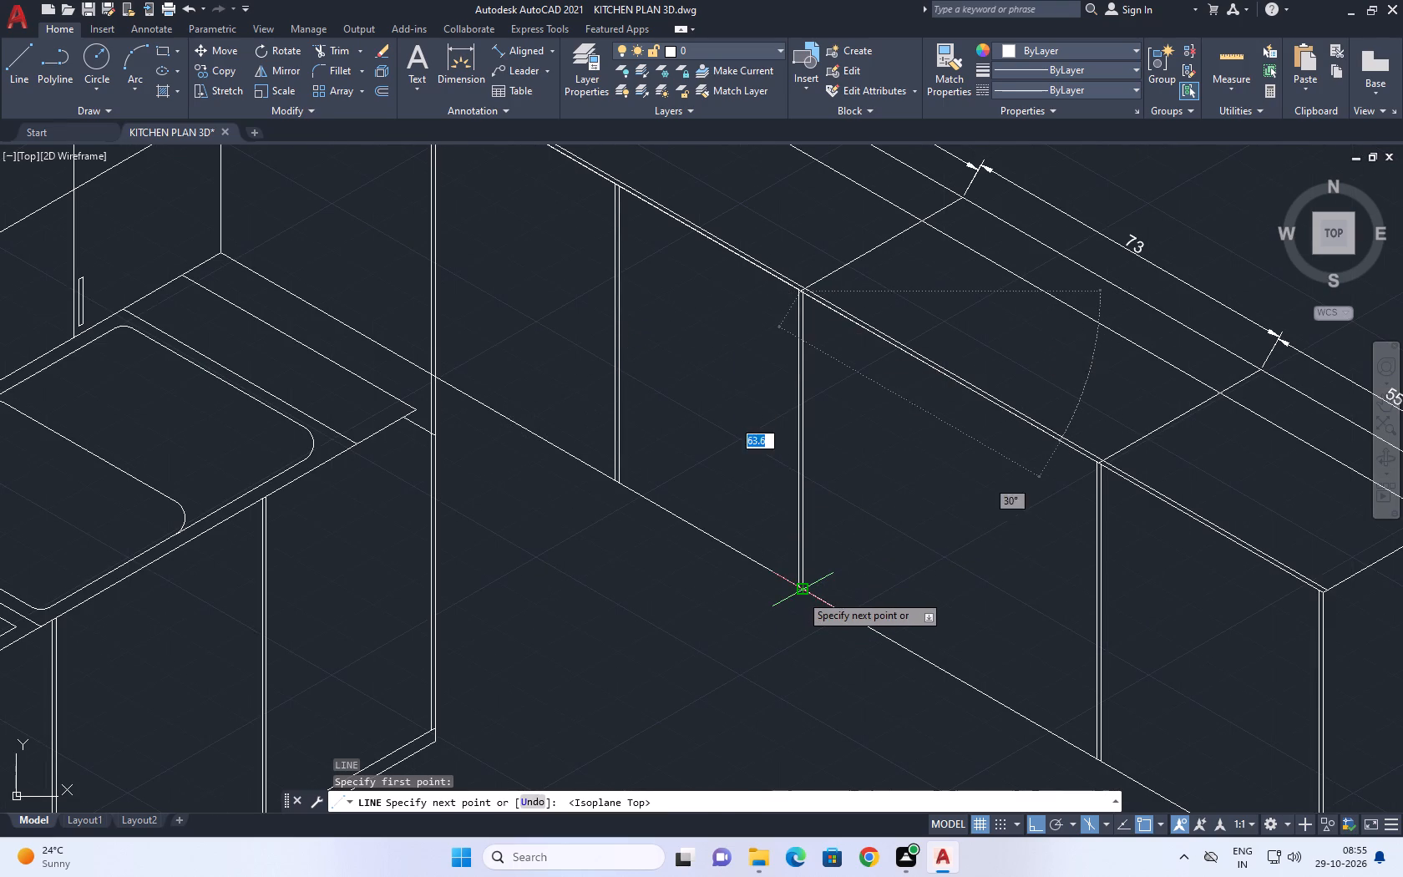
pyautogui.press('F5')
pyautogui.scroll(2, 801, 606)
pyautogui.click(788, 616)
pyautogui.press('space')
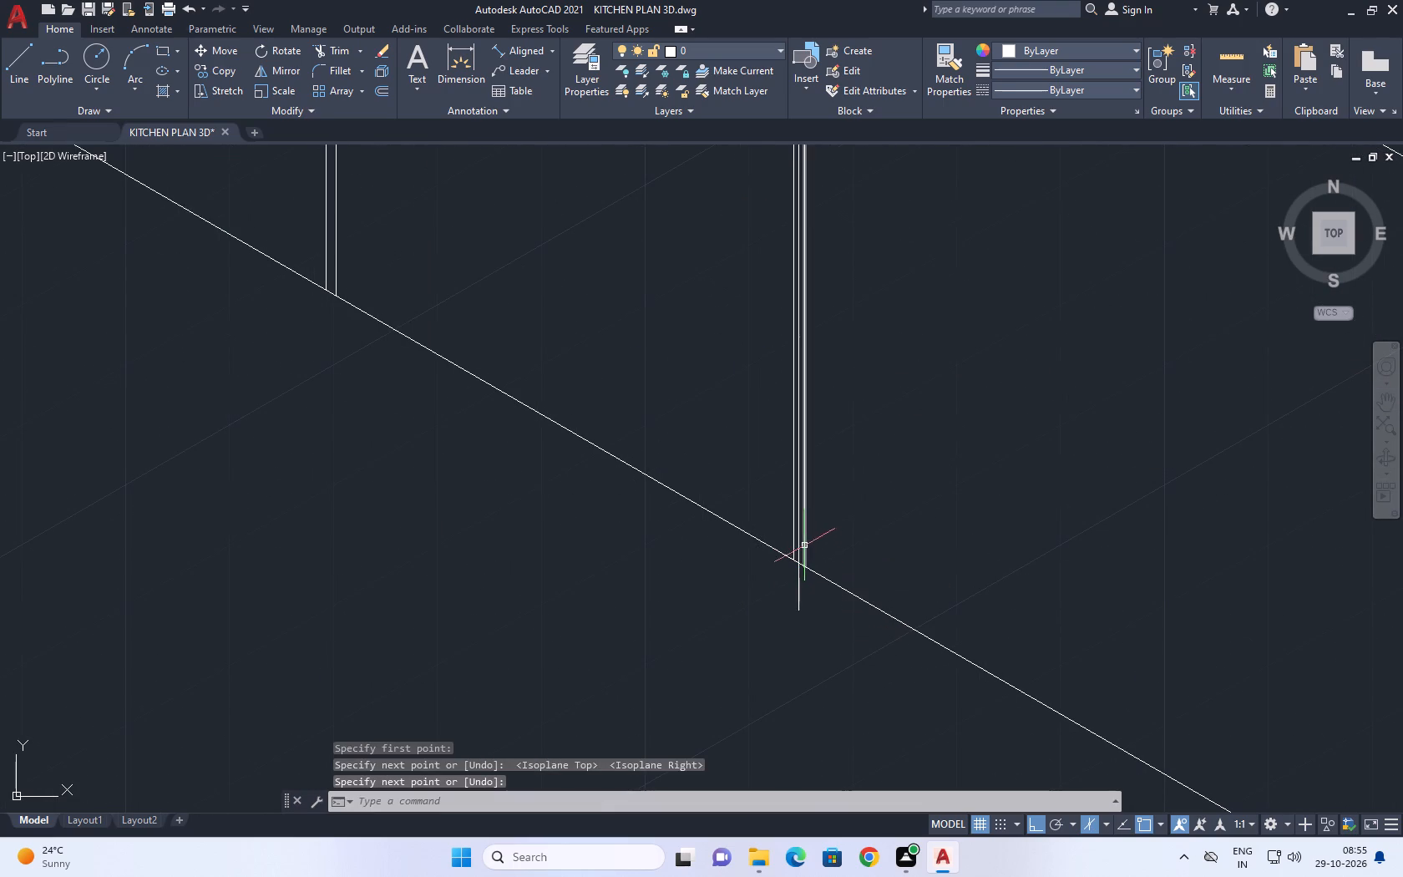
# Erase the divider pair's line on the 73 section's side, between the 90 and 73 sections.
pyautogui.click(803, 544)
pyautogui.moveTo(863, 540); pyautogui.dragTo(789, 585, button='middle')
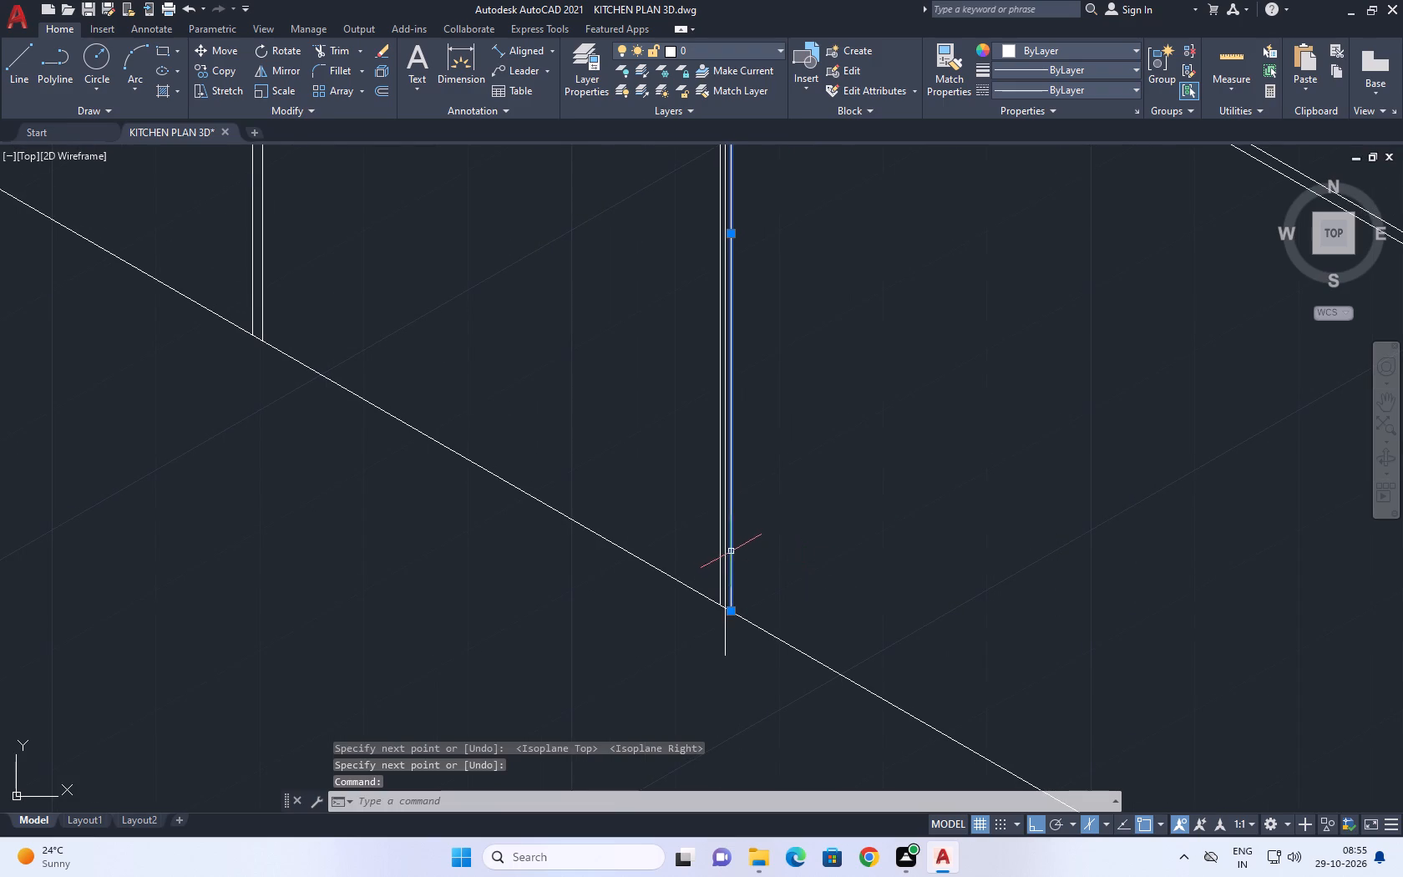
pyautogui.press('Delete')
# Trim the new divider line's overhang below the wall cabinets' bottom edge between the 90 and 73 sections.
pyautogui.scroll(-2, 734, 565)
pyautogui.moveTo(762, 590); pyautogui.dragTo(722, 489, button='middle')
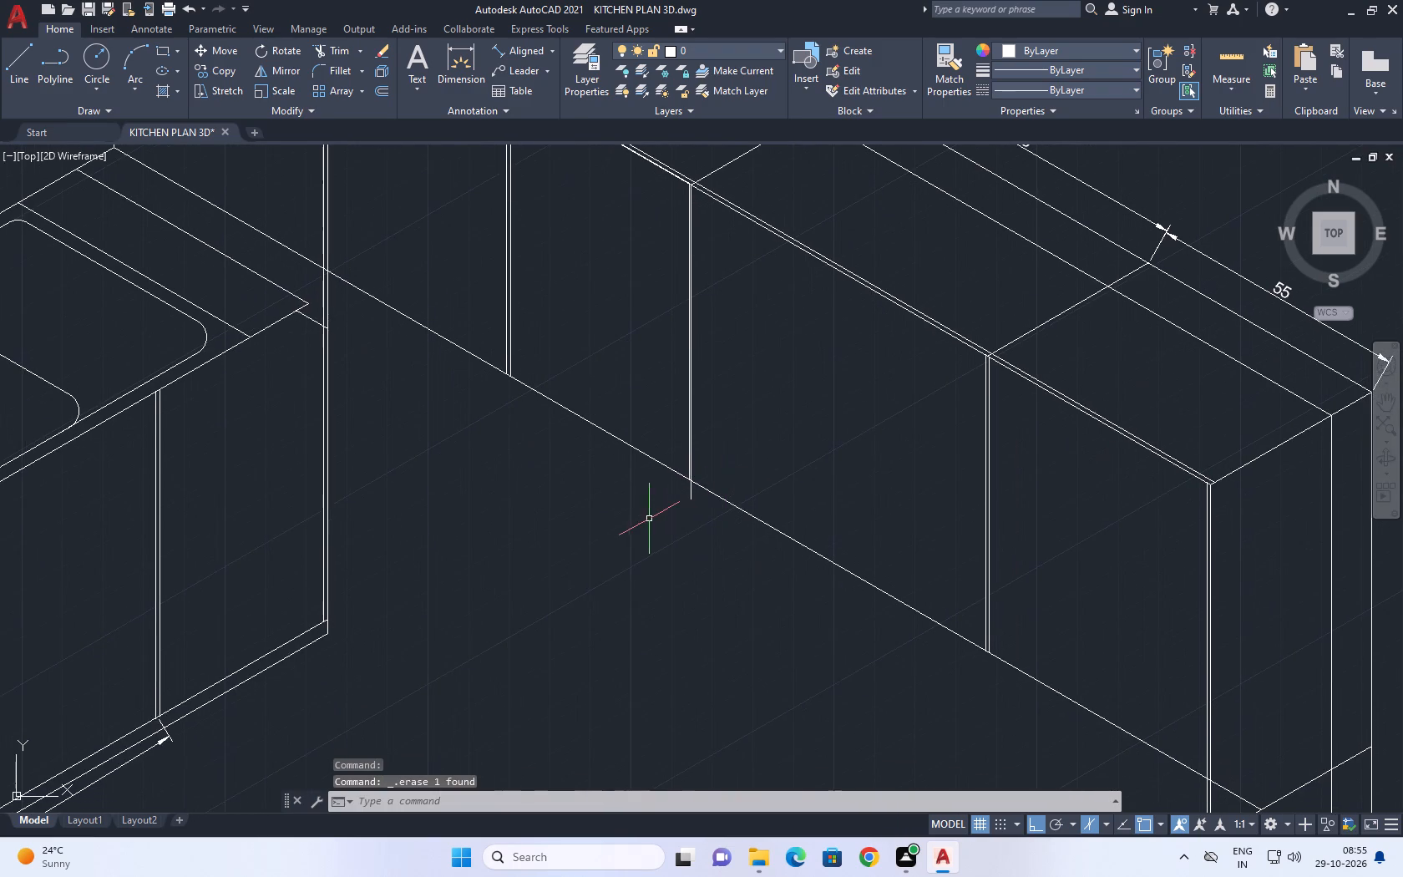
pyautogui.moveTo(648, 519); pyautogui.dragTo(657, 545, button='middle')
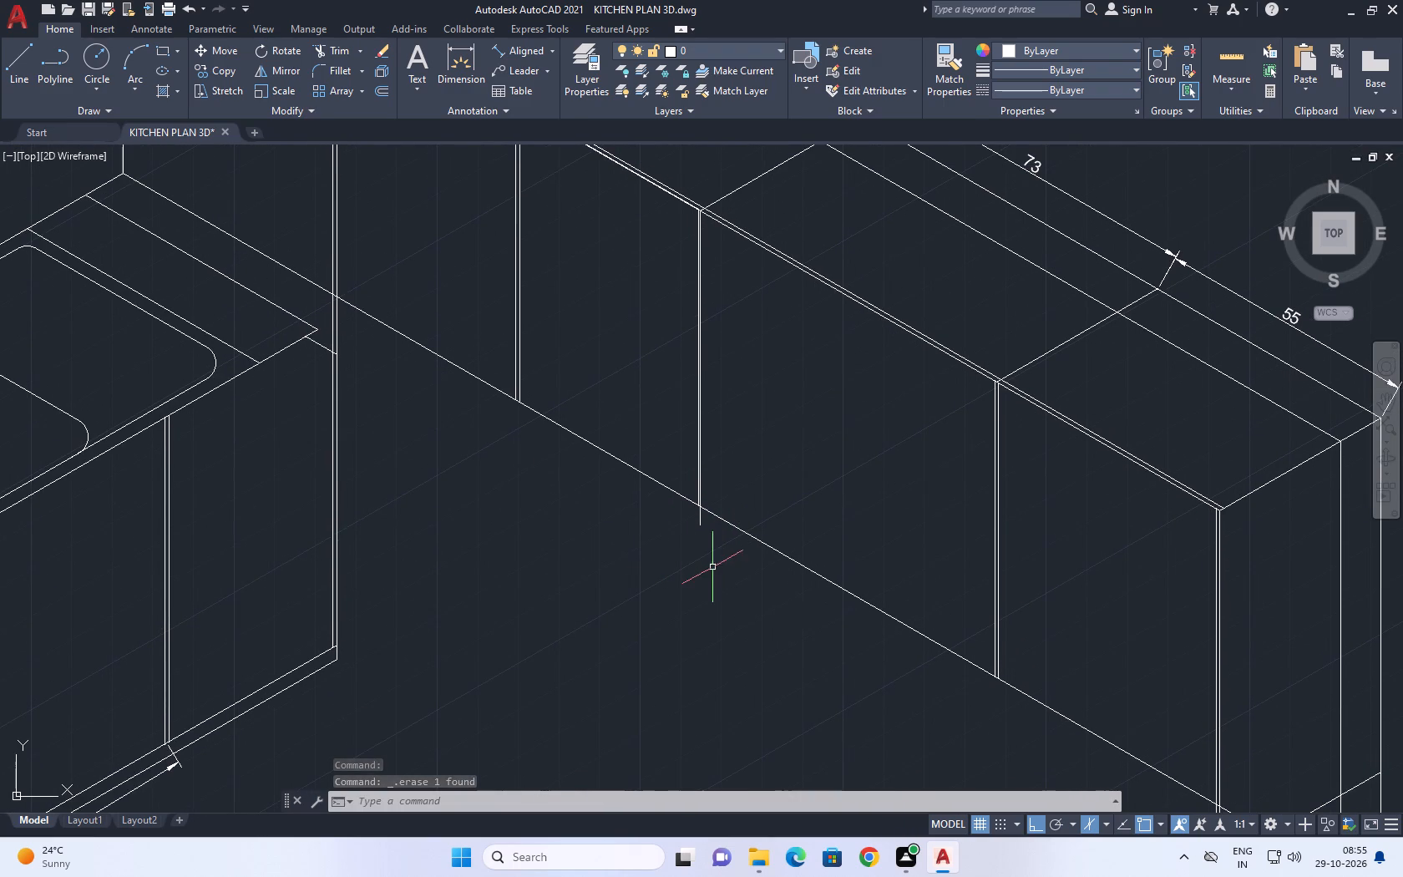
pyautogui.click(345, 55)
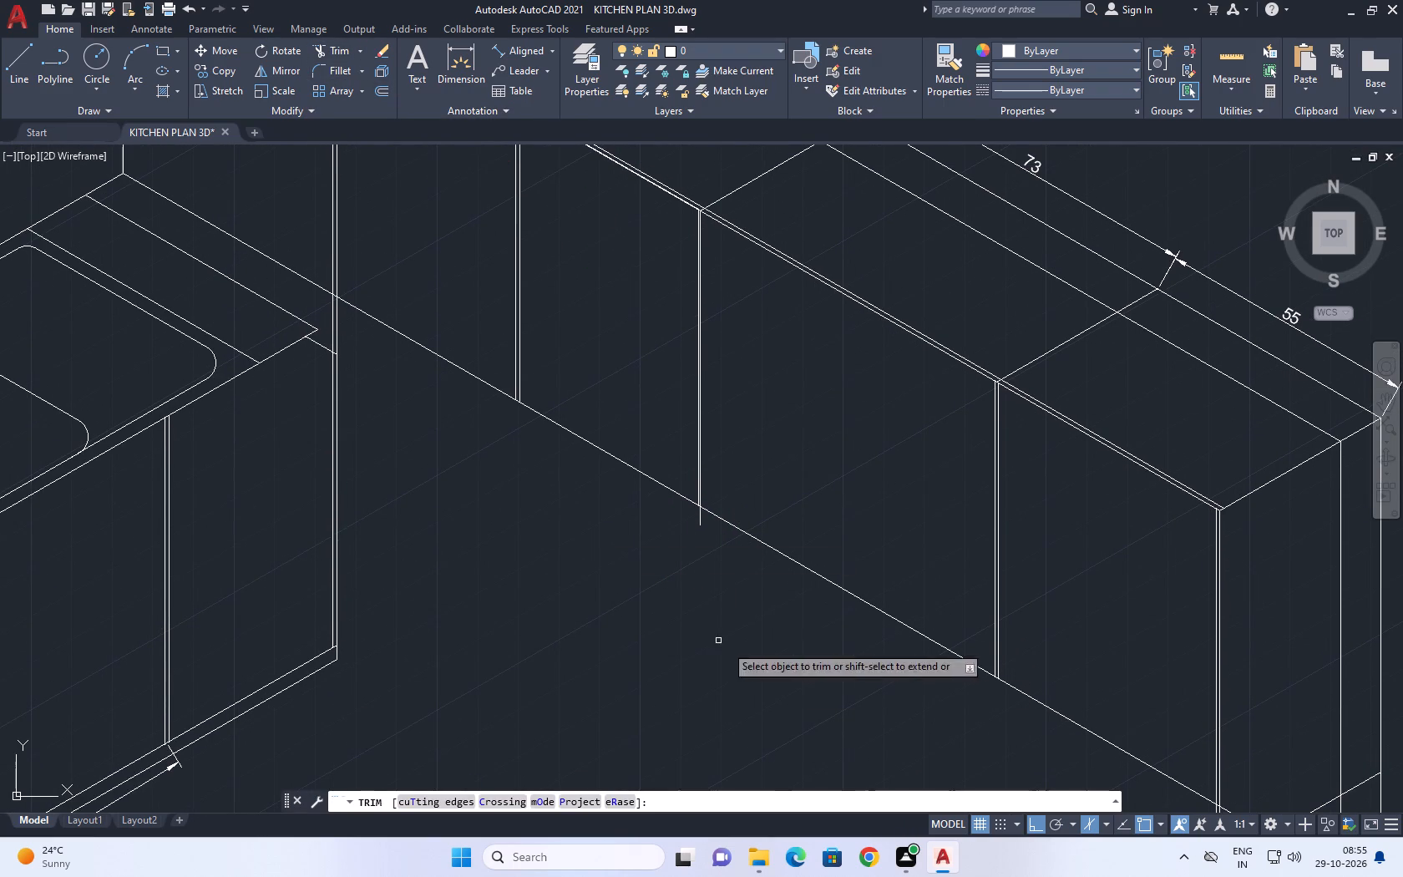
pyautogui.scroll(3, 712, 526)
pyautogui.moveTo(701, 530); pyautogui.dragTo(694, 522)
pyautogui.click(620, 488)
pyautogui.scroll(-5, 716, 542)
pyautogui.press('space')
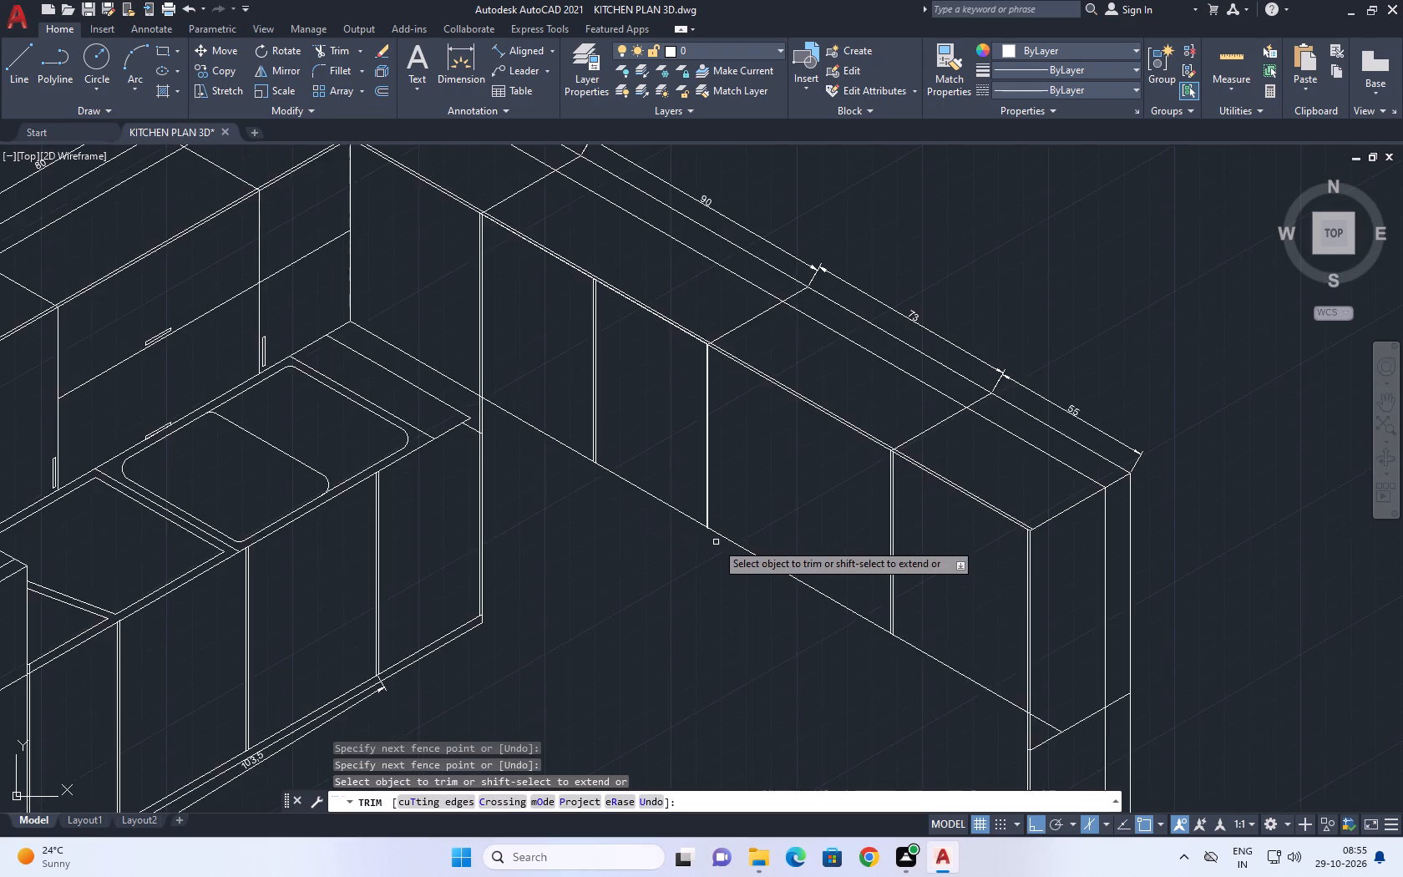
# Draw a vertical line about 71 long midway between the divider pair separating the 73 and 55 sections, past the bottom edge.
pyautogui.scroll(-2, 734, 543)
pyautogui.scroll(4, 668, 489)
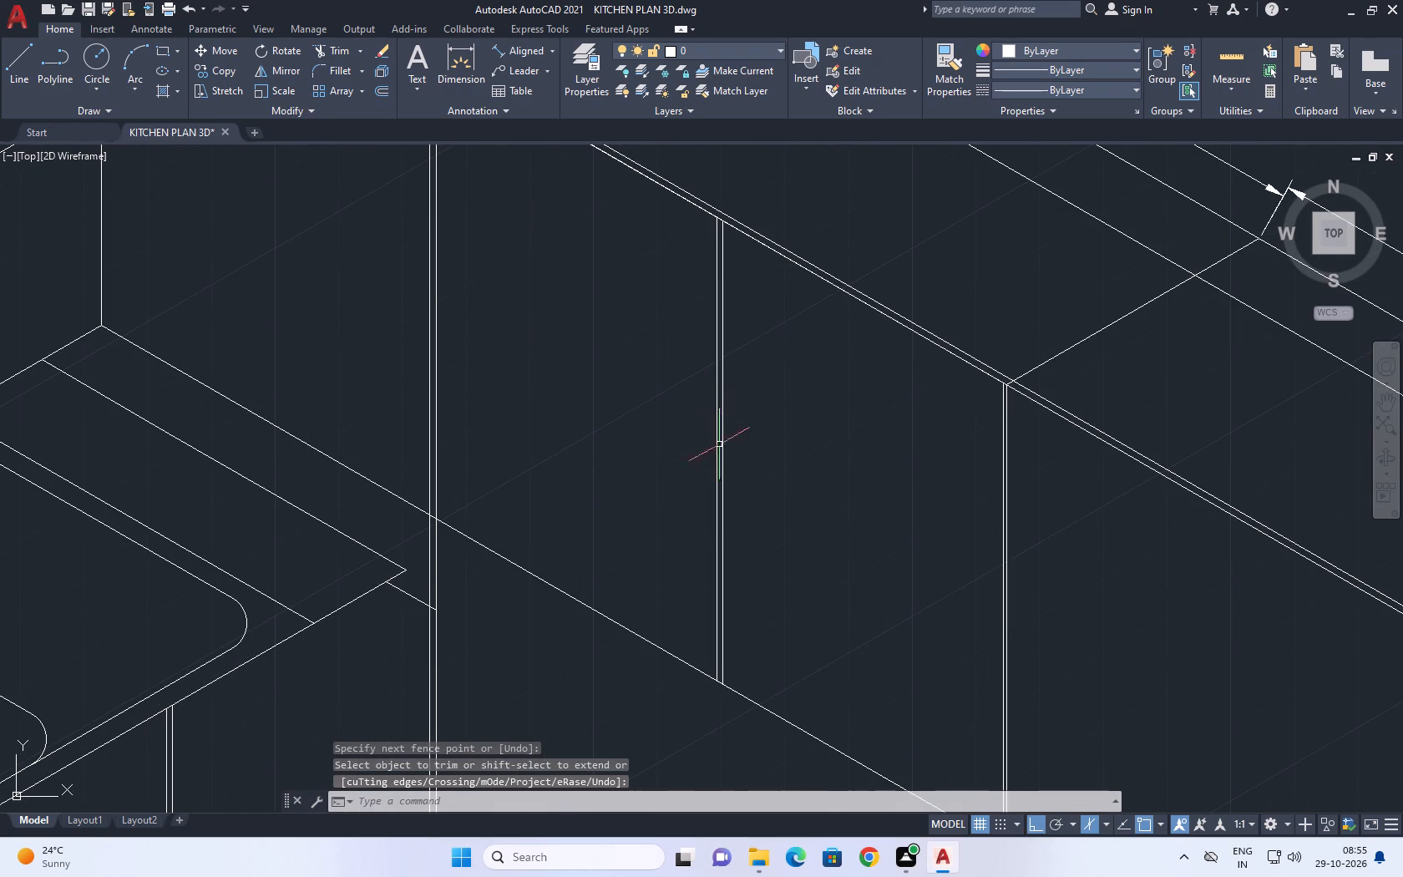
pyautogui.scroll(-1, 777, 538)
pyautogui.moveTo(843, 563); pyautogui.dragTo(849, 572, button='middle')
pyautogui.moveTo(1016, 634); pyautogui.dragTo(767, 413, button='middle')
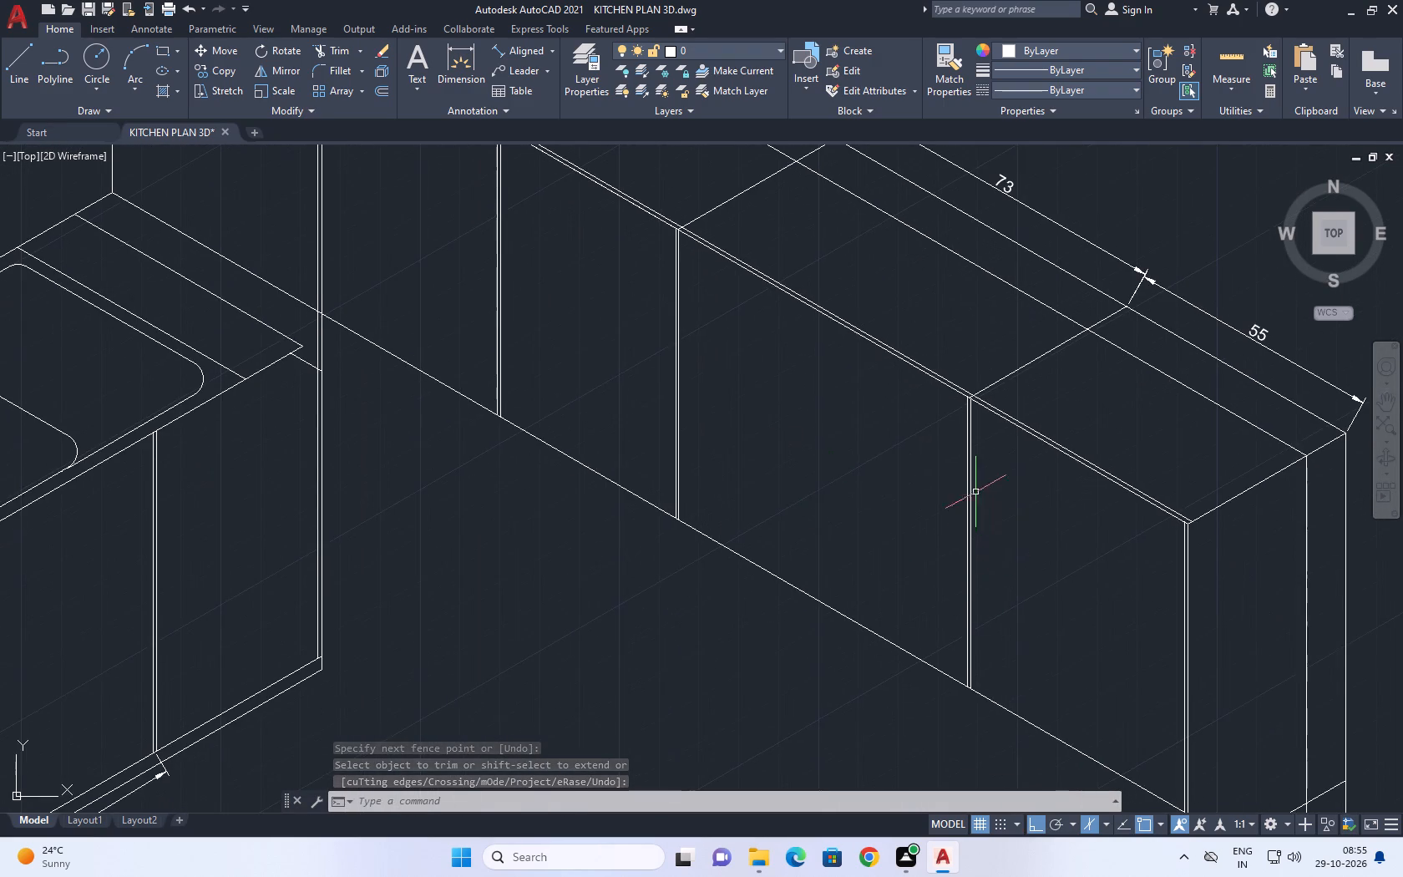
pyautogui.scroll(3, 949, 390)
pyautogui.moveTo(1023, 482); pyautogui.dragTo(889, 351, button='middle')
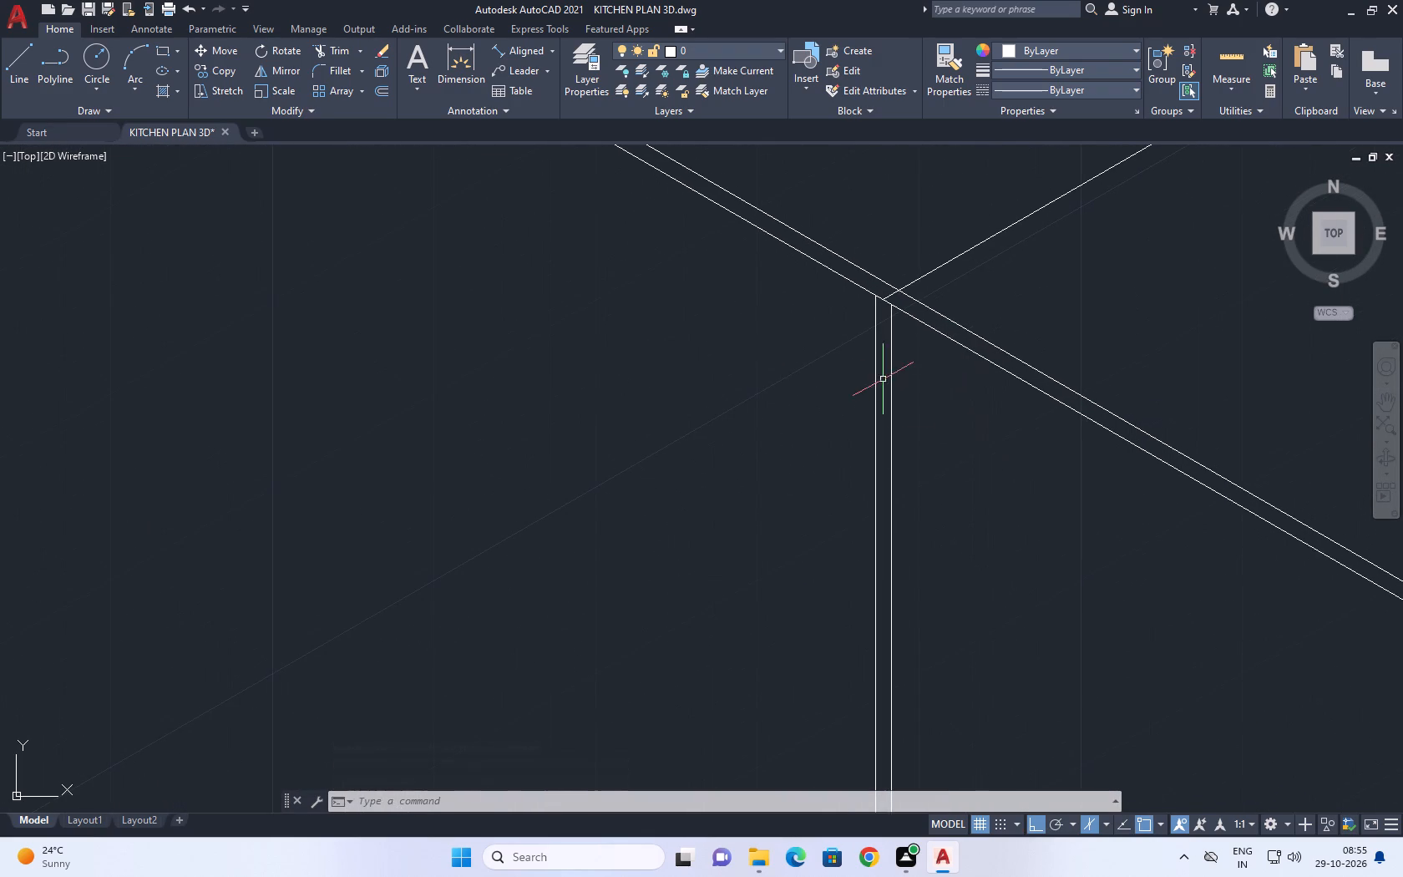
pyautogui.press('l')
pyautogui.press('space')
pyautogui.scroll(2, 901, 316)
pyautogui.moveTo(853, 280); pyautogui.dragTo(855, 302)
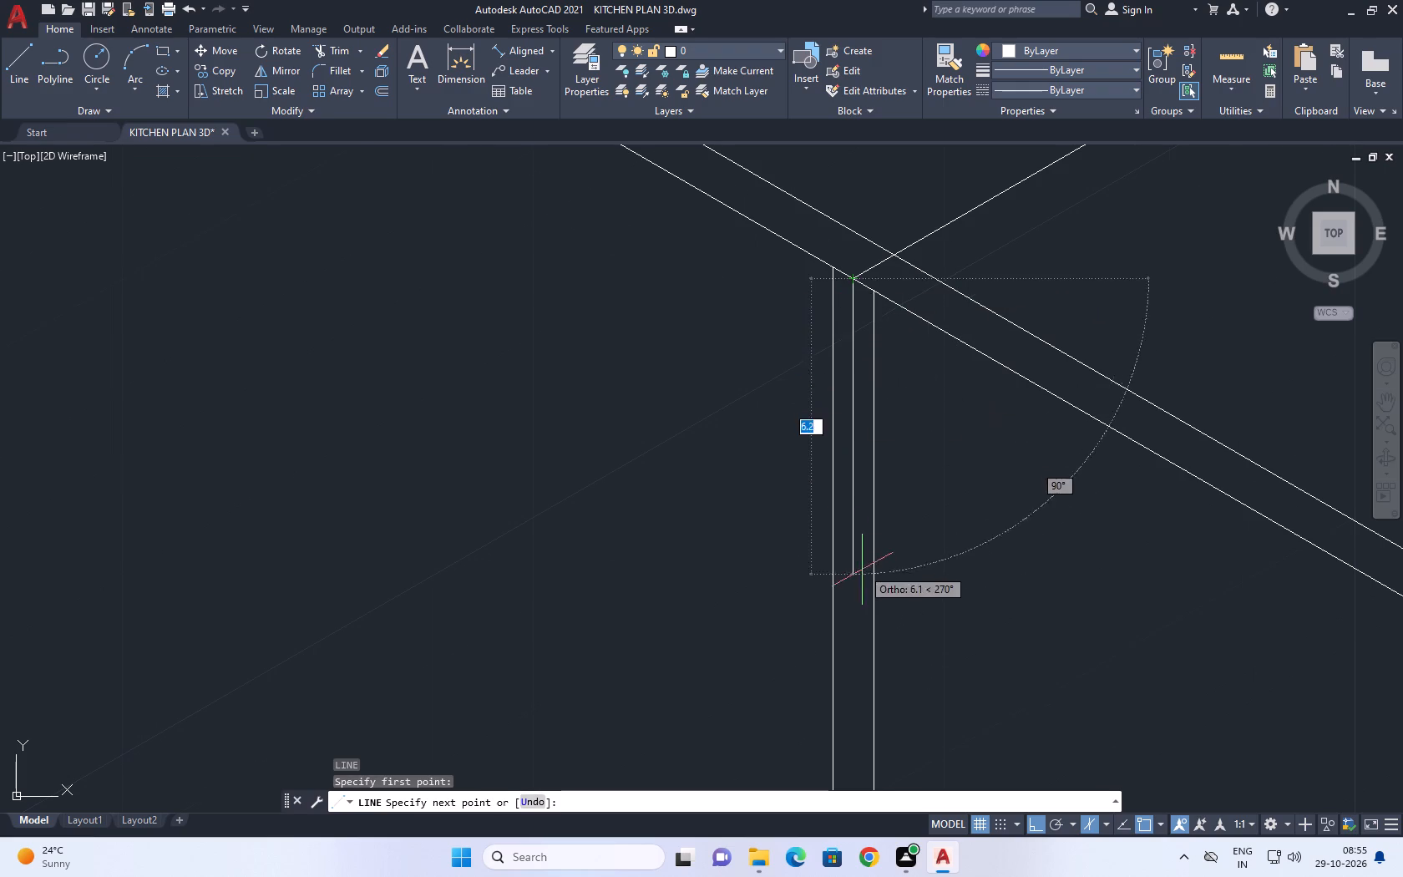
pyautogui.scroll(-3, 860, 575)
pyautogui.moveTo(839, 662); pyautogui.dragTo(863, 401, button='middle')
pyautogui.scroll(-3, 862, 316)
pyautogui.scroll(-1, 913, 500)
pyautogui.scroll(2, 886, 679)
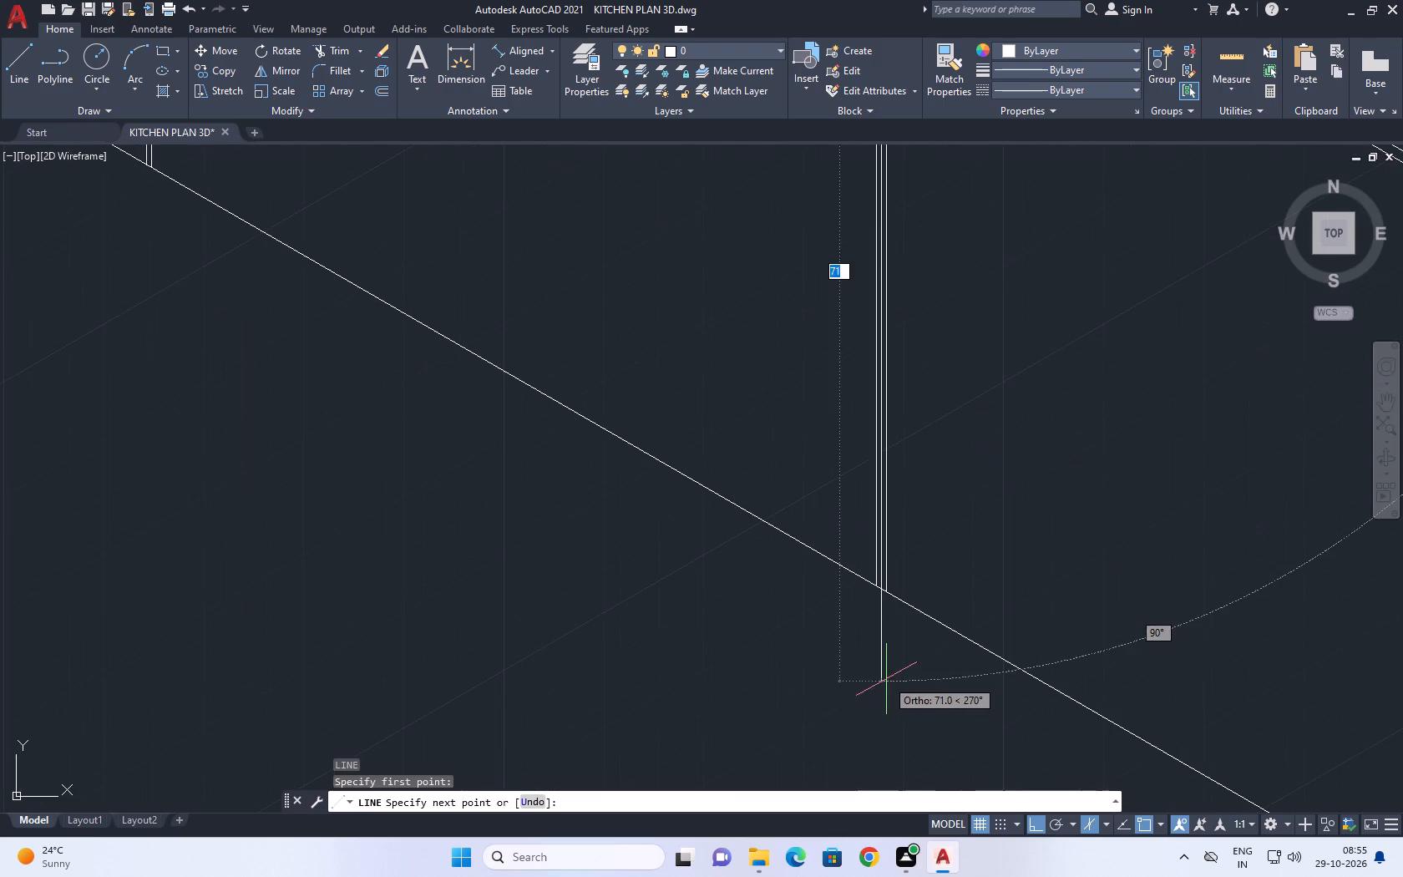
pyautogui.click(886, 679)
pyautogui.press('space')
# Erase both original lines of the divider pair between the 73 and 55 sections, keeping the new centre line.
pyautogui.scroll(1, 875, 575)
pyautogui.click(894, 568)
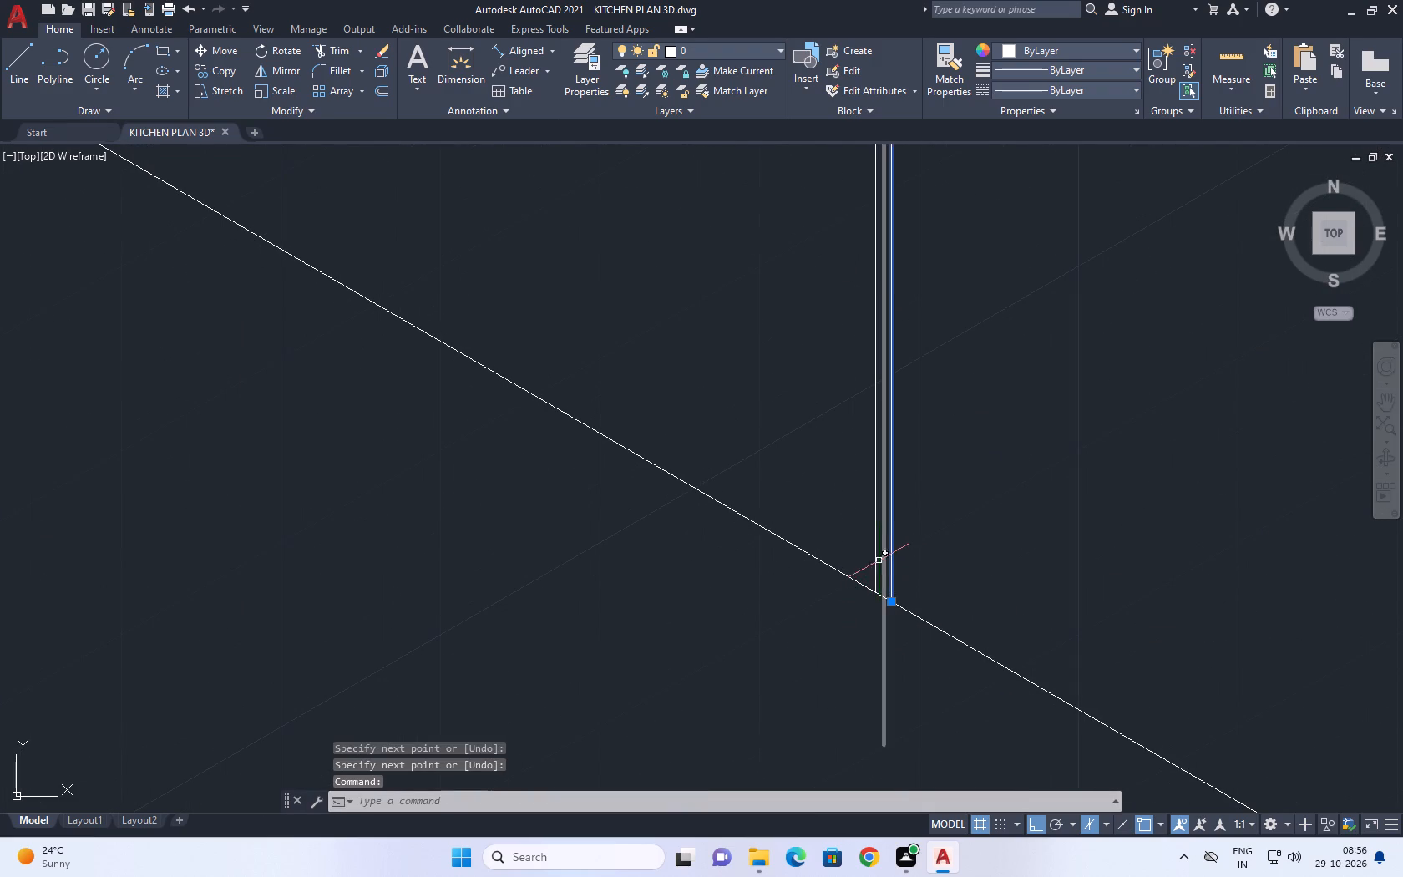
pyautogui.click(877, 556)
pyautogui.press('Delete')
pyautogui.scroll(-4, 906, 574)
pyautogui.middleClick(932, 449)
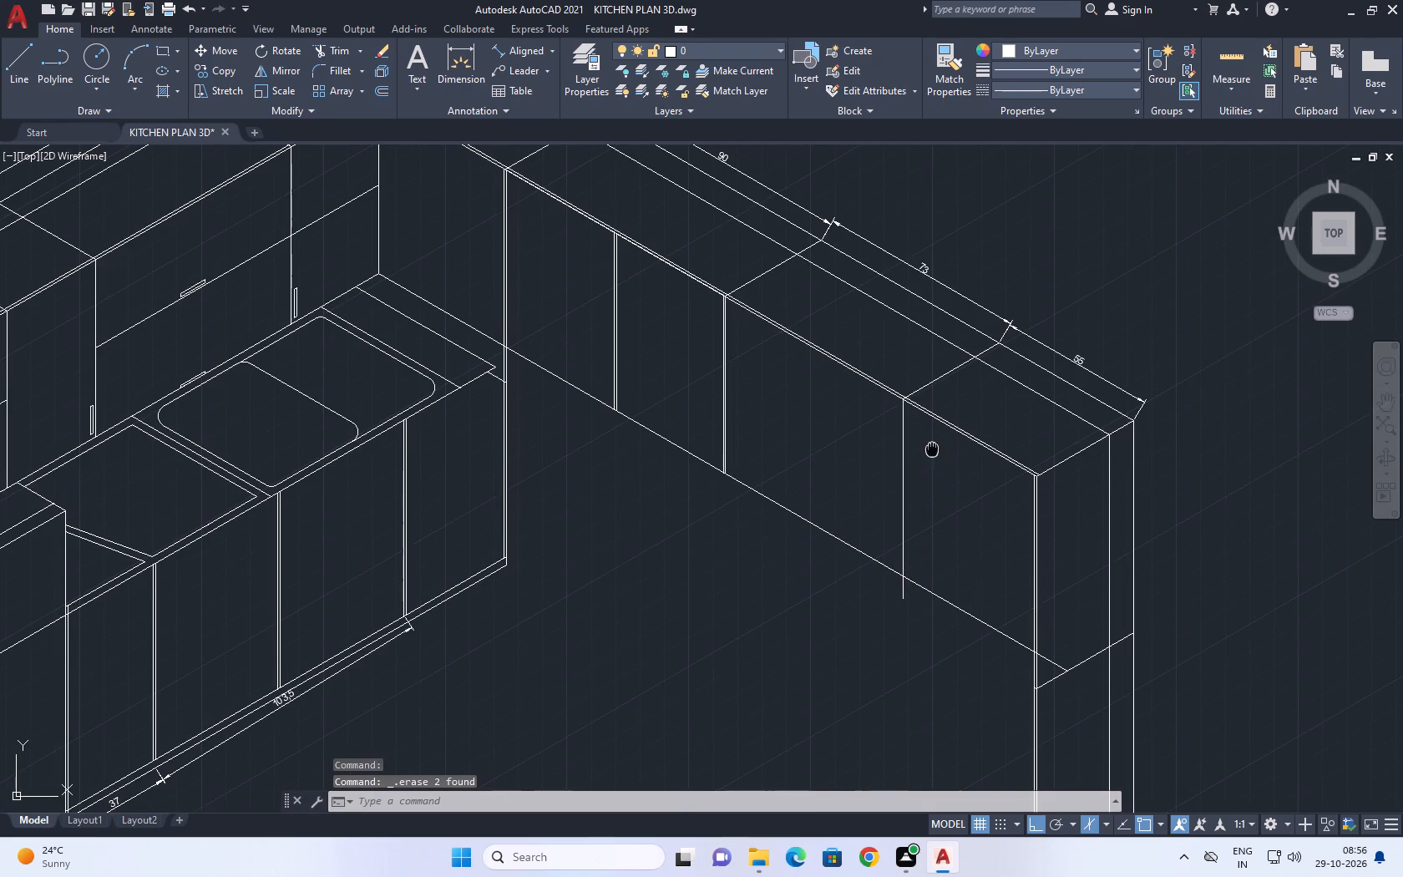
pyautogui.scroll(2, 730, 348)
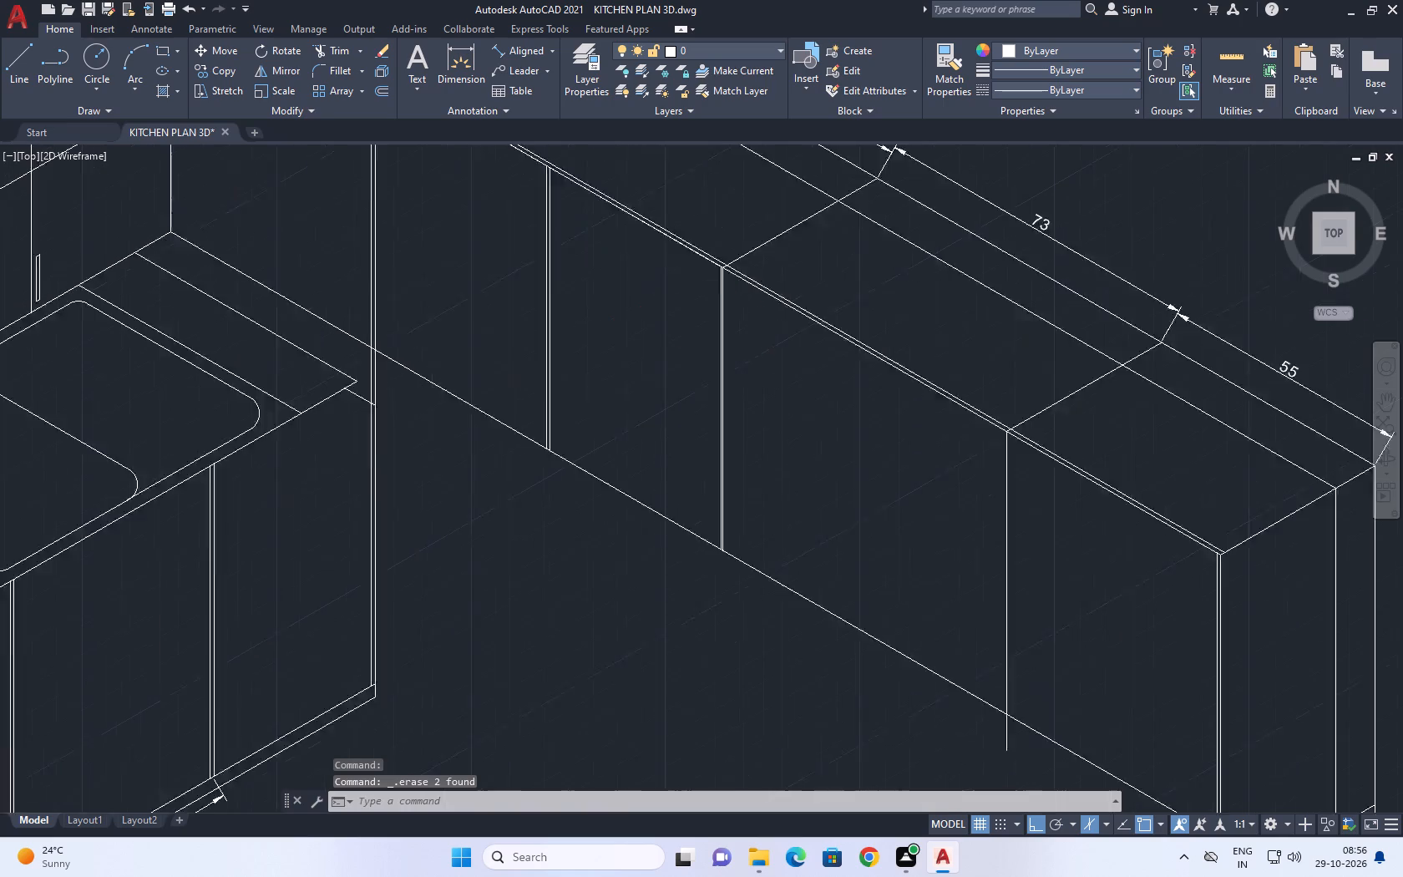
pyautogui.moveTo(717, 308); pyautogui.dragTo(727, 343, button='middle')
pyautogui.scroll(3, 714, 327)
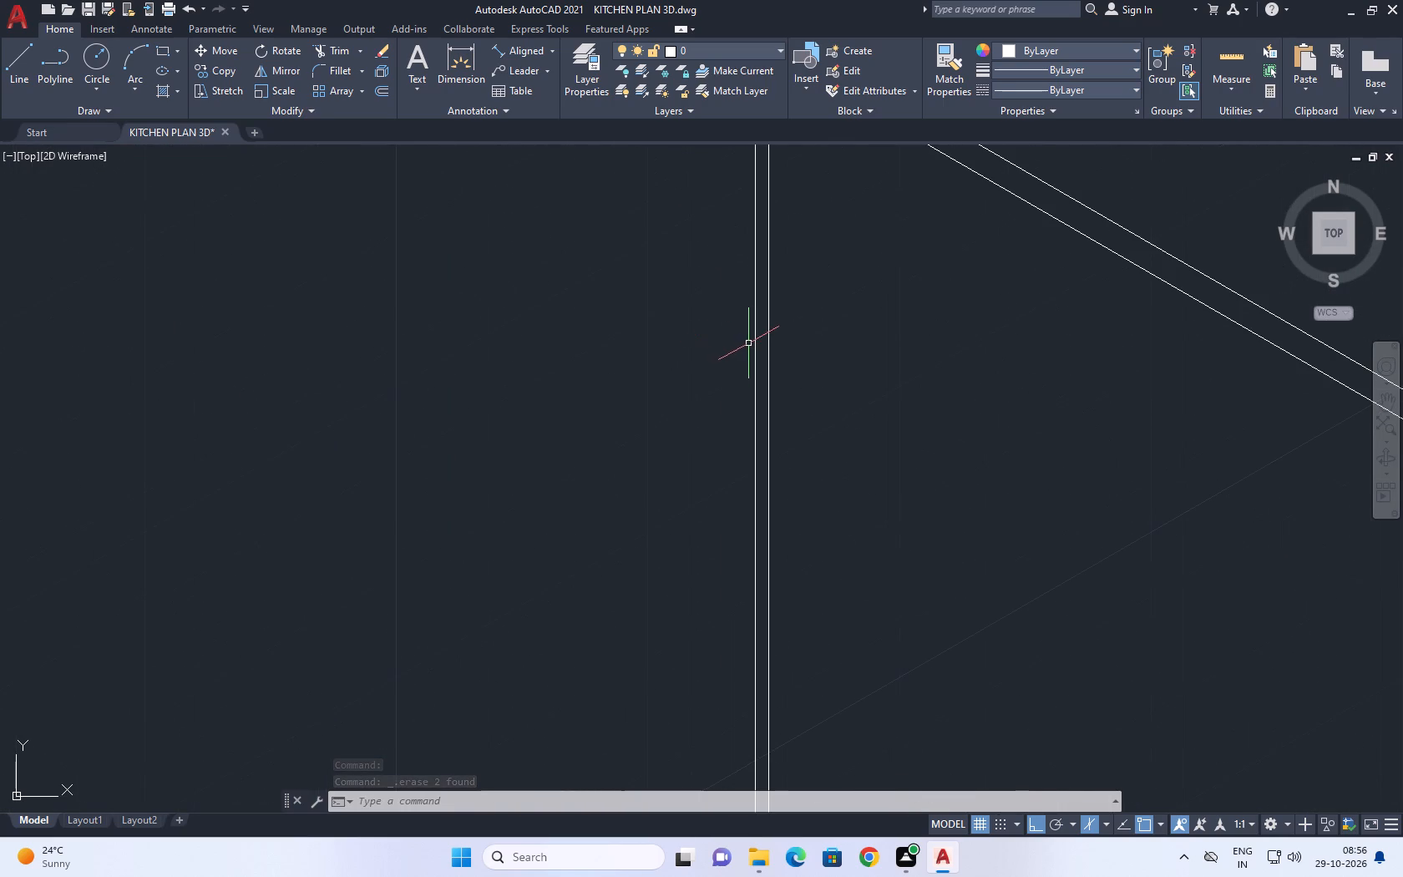
# Erase the leftover original line on the 73 section's side of the divider between the 73 and 55 sections.
pyautogui.click(753, 348)
pyautogui.press('Delete')
pyautogui.scroll(-6, 793, 457)
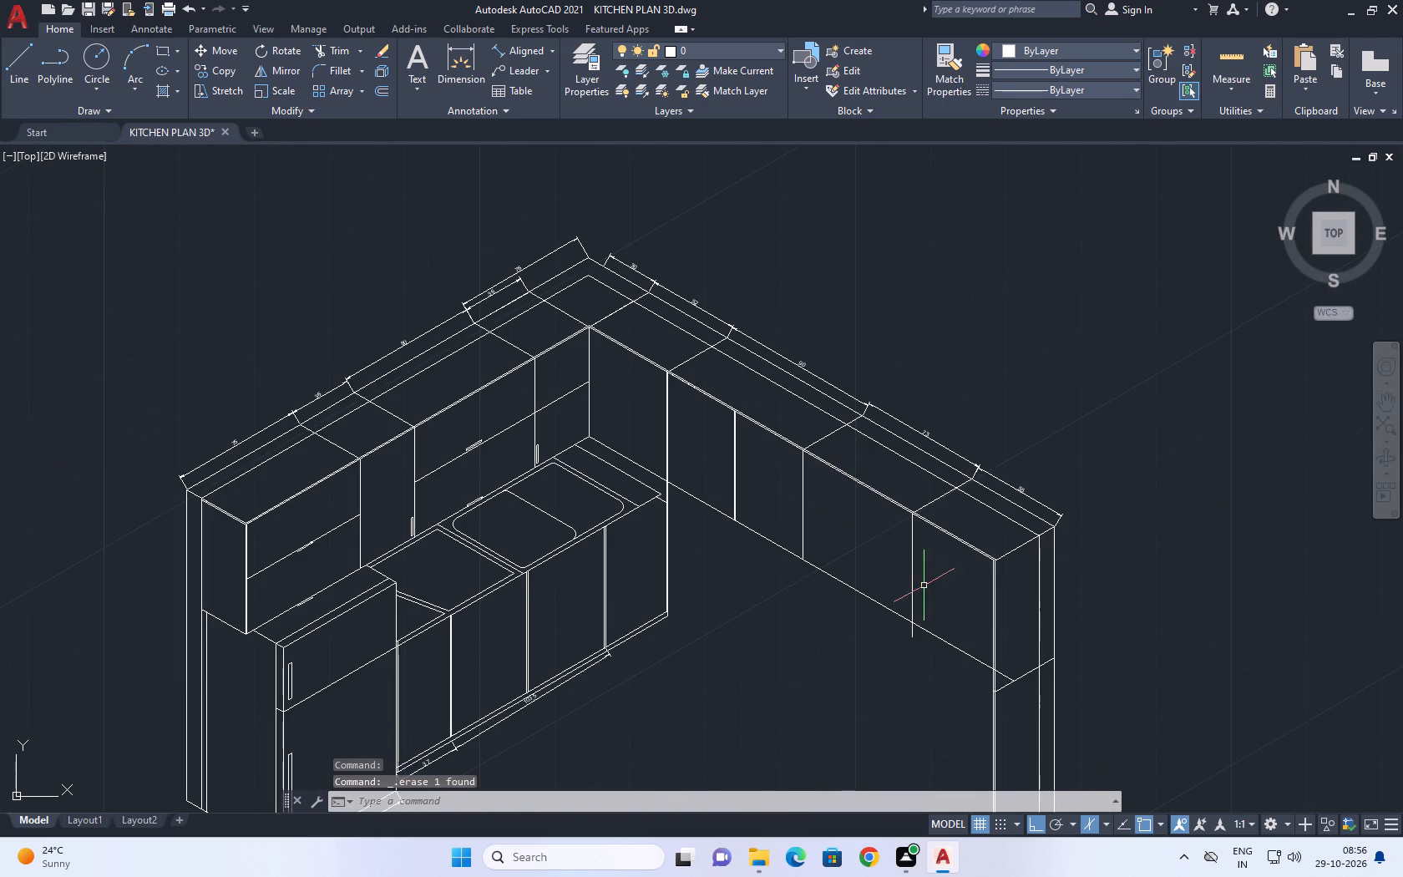
# Trim the new divider line's overhang below the wall cabinets' bottom edge between the 73 and 55 sections.
pyautogui.moveTo(919, 586); pyautogui.dragTo(874, 520, button='middle')
pyautogui.press('t')
pyautogui.press('r')
pyautogui.press('space')
pyautogui.scroll(3, 864, 581)
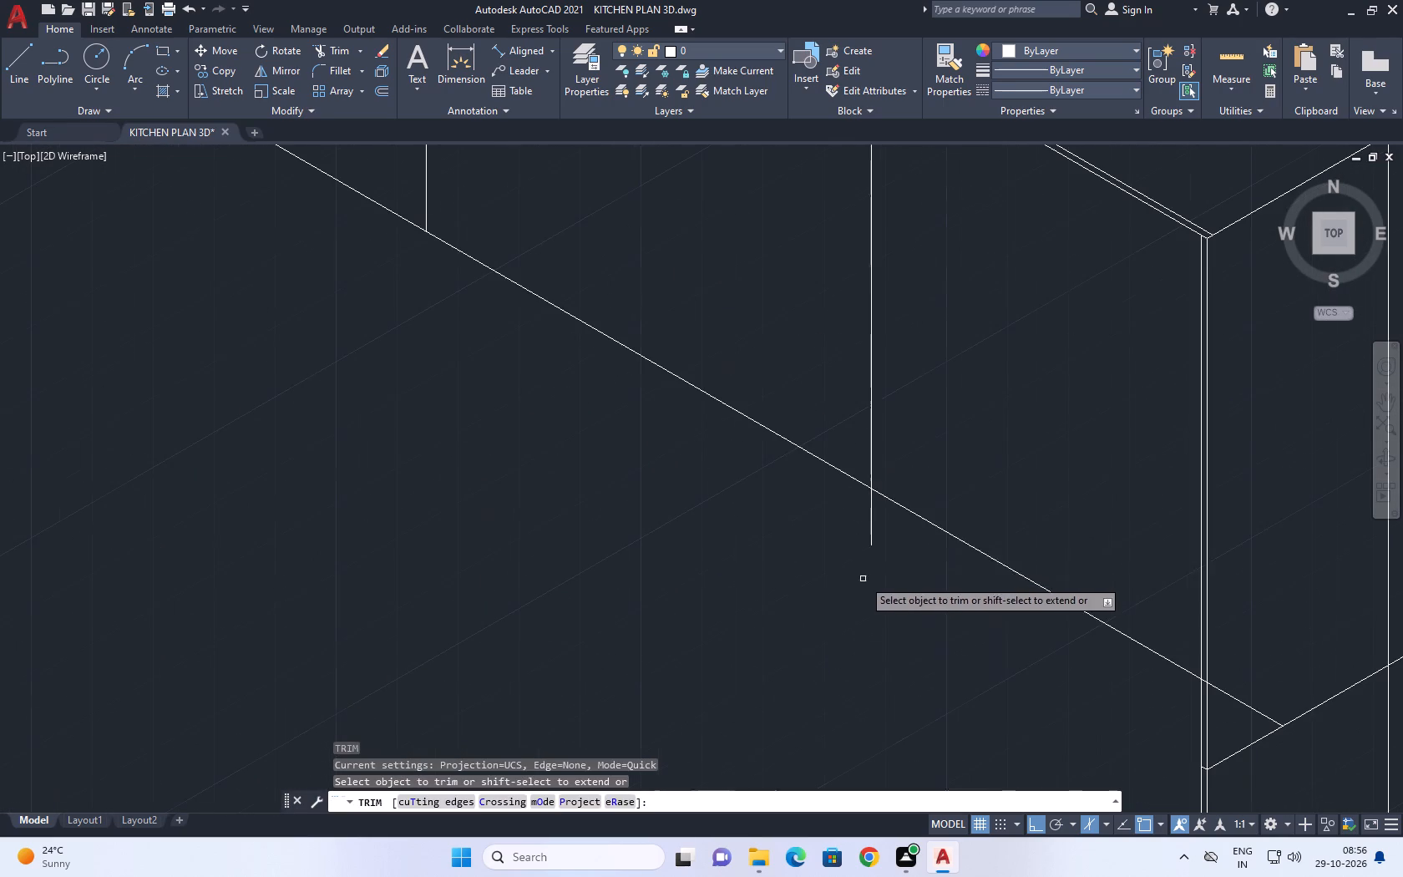
pyautogui.click(892, 525)
pyautogui.click(843, 501)
pyautogui.scroll(-5, 888, 557)
pyautogui.press('space')
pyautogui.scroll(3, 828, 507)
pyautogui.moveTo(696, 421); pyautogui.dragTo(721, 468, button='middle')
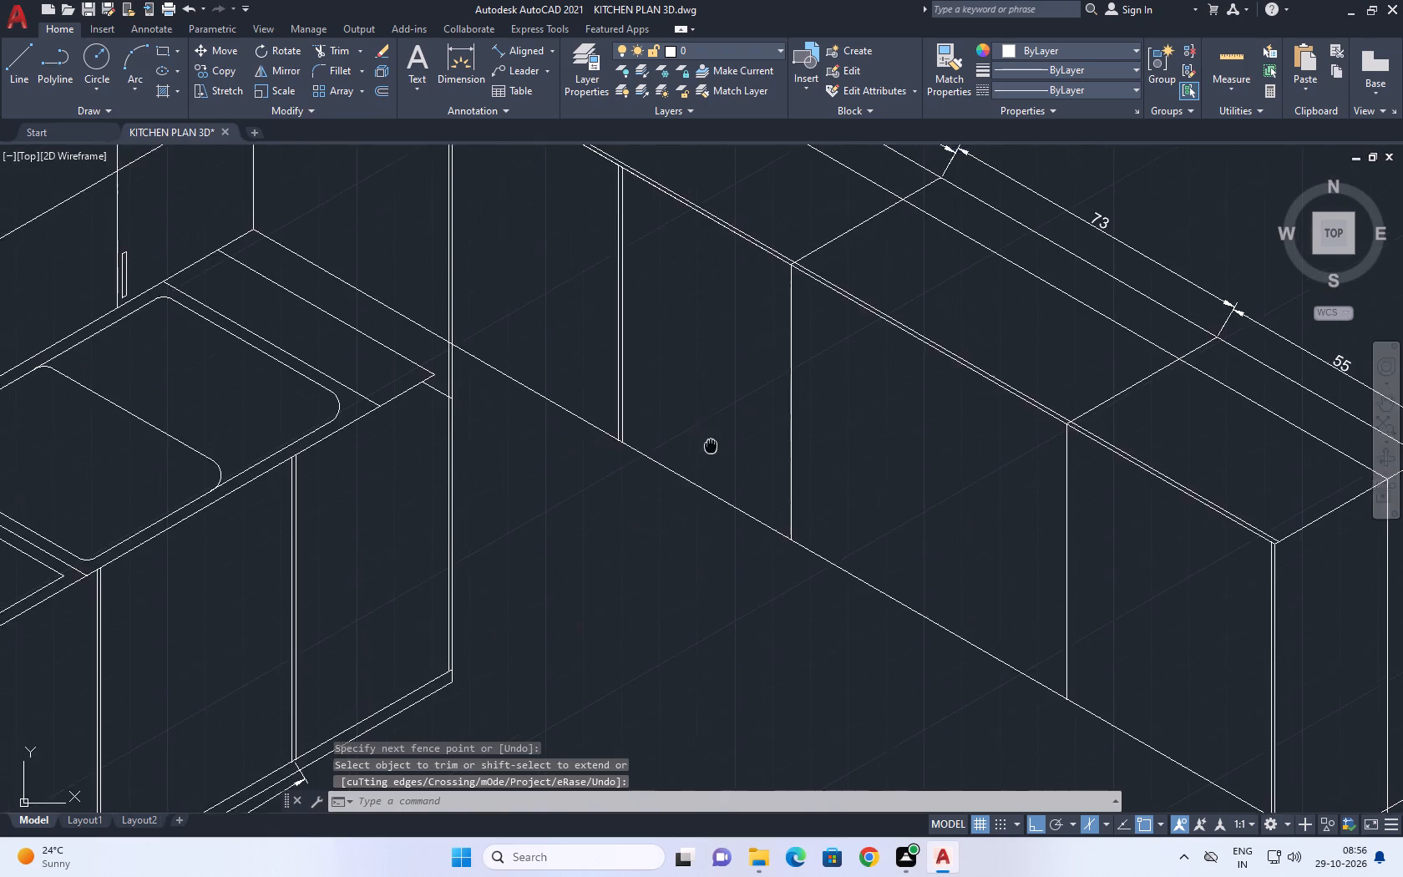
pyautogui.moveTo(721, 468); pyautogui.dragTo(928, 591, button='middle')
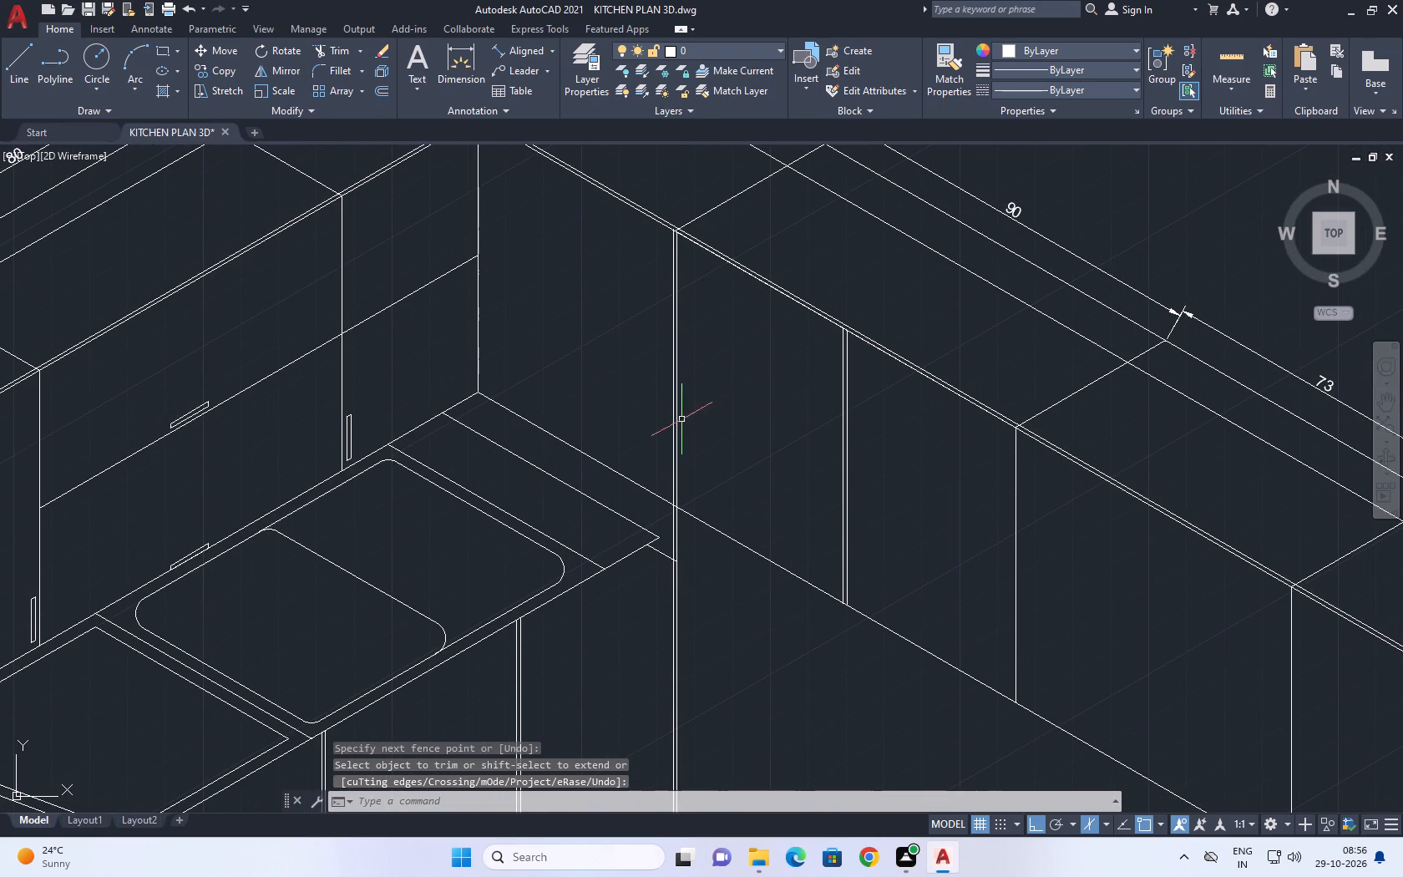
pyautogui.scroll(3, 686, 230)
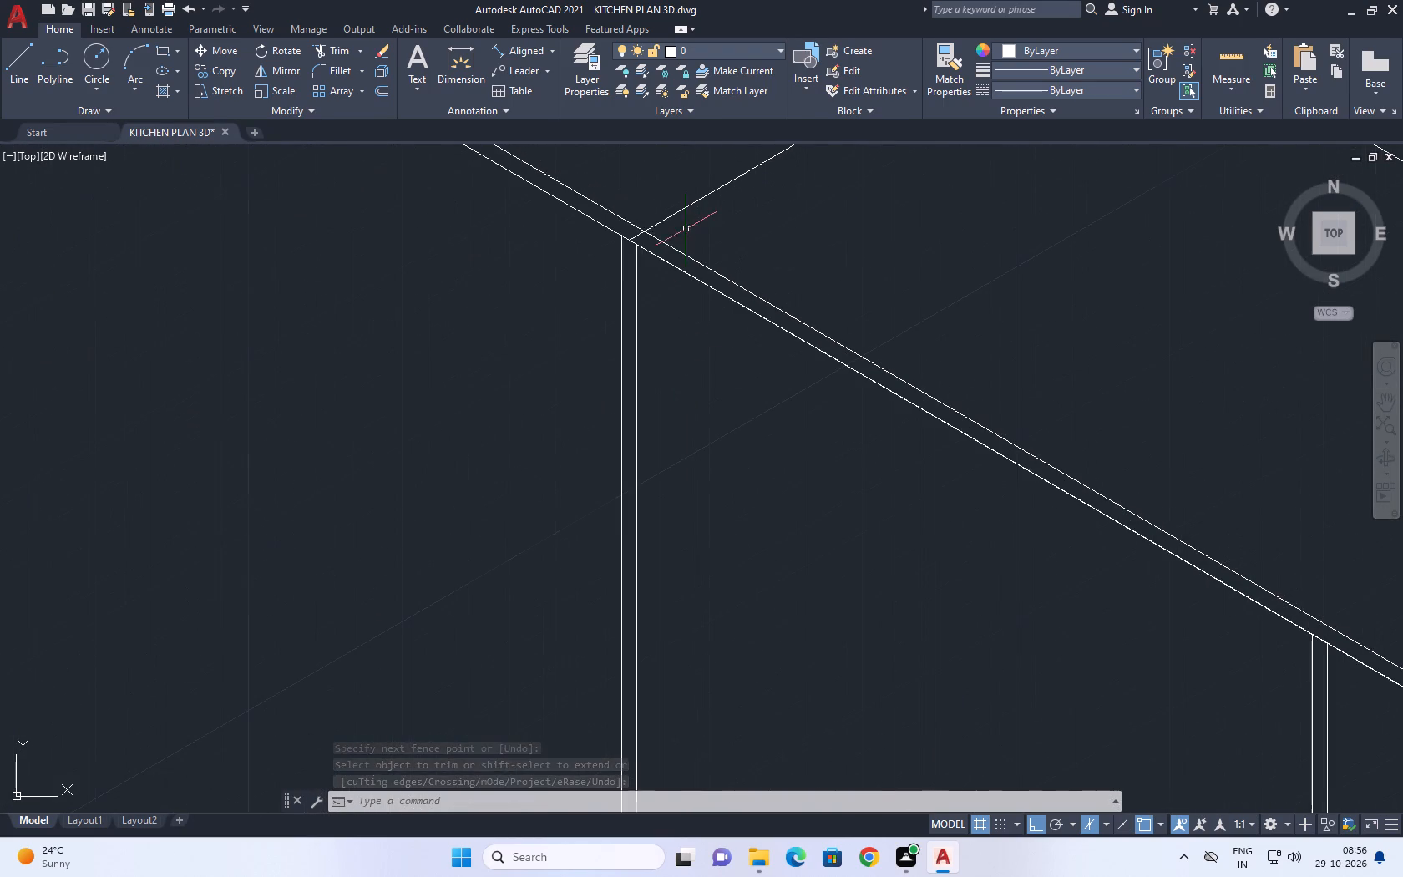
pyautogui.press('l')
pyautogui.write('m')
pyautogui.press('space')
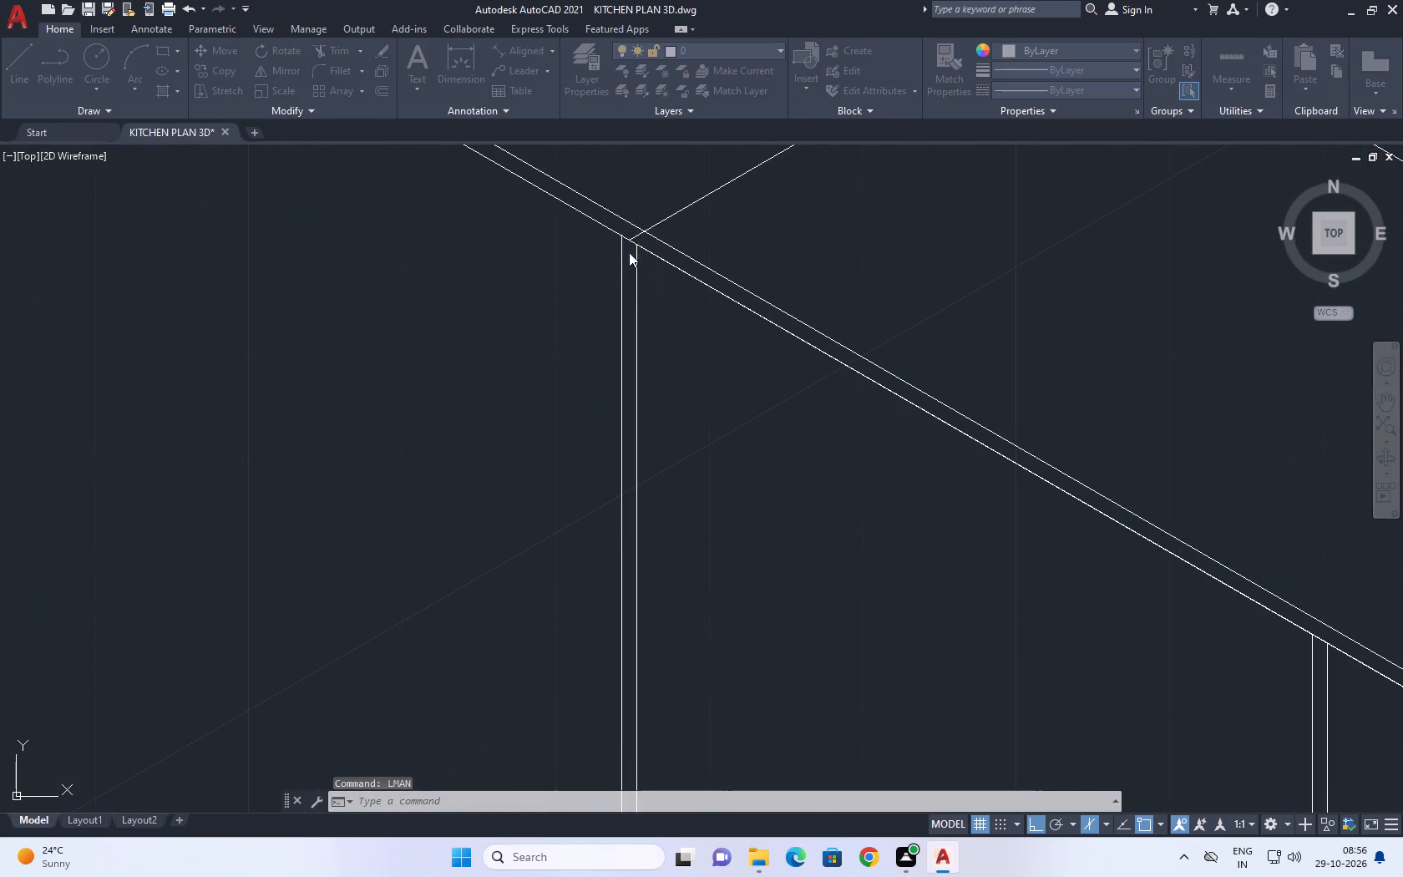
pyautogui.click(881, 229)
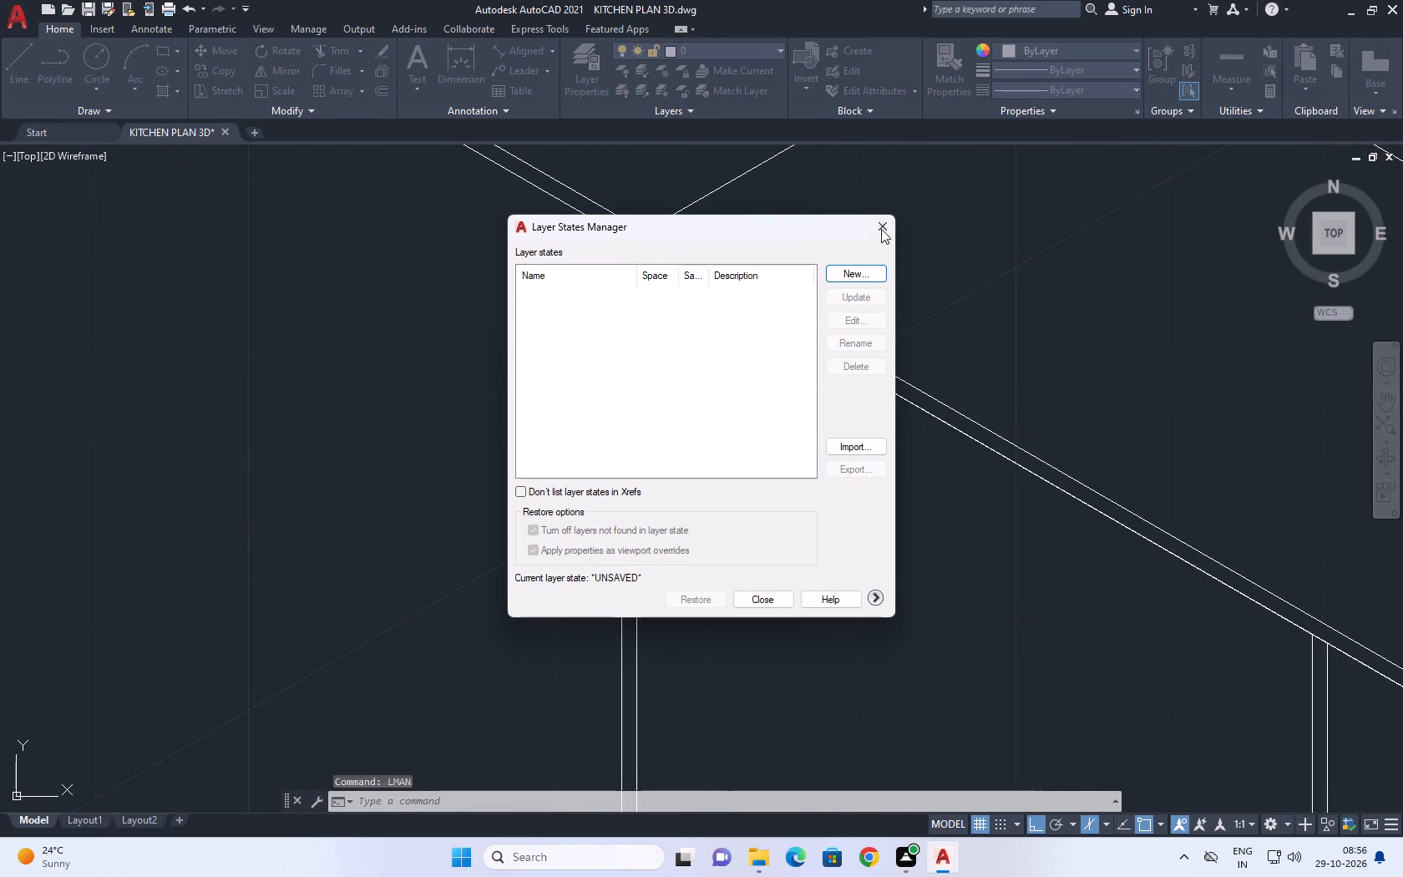
# Draw a vertical line midway between the divider pair separating the 52 and 90 sections, from the top front edge past the bottom edge.
pyautogui.press('l')
pyautogui.press('space')
pyautogui.scroll(2, 641, 241)
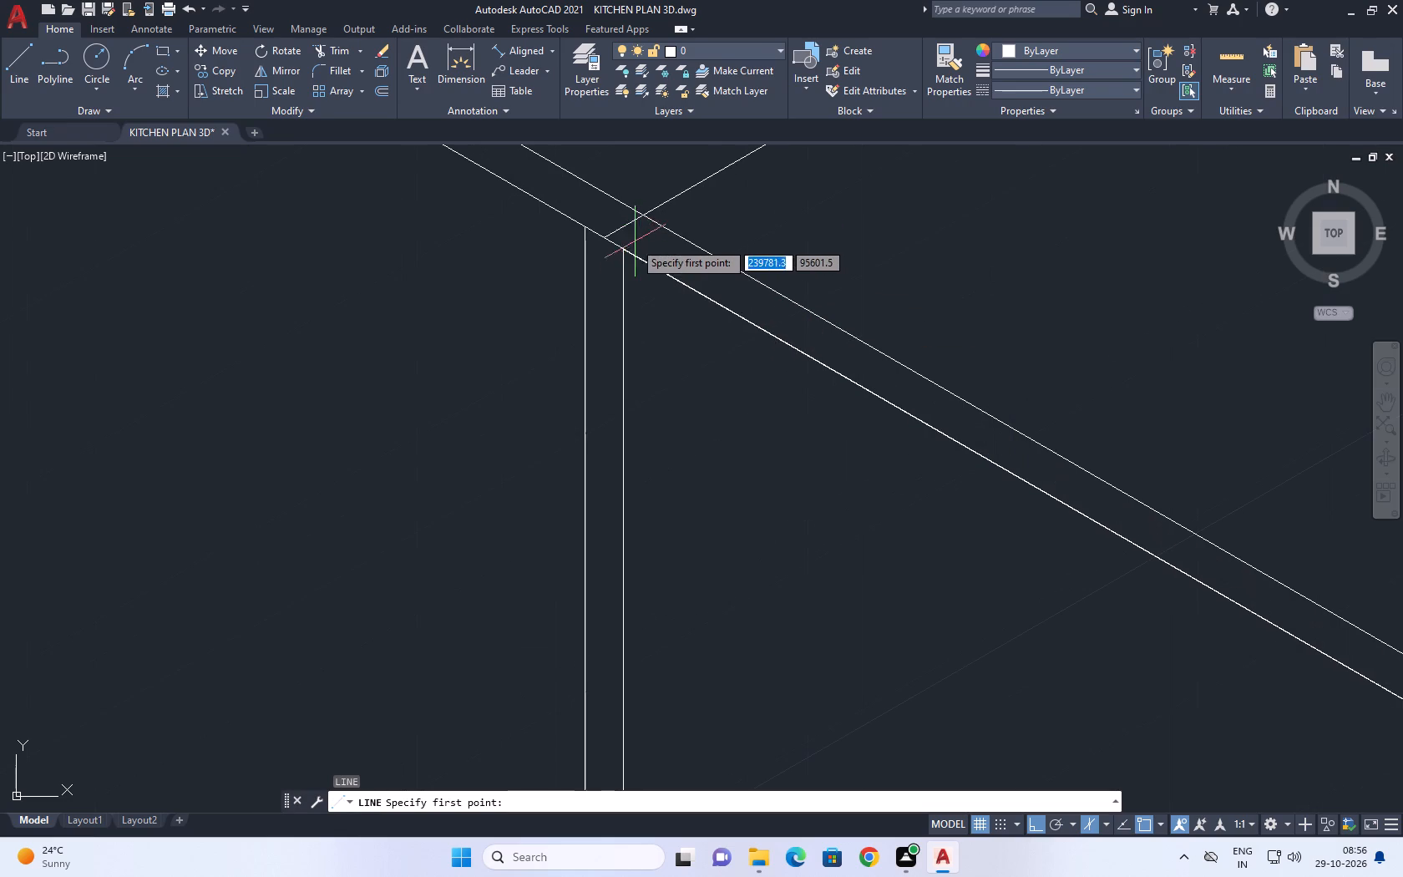
pyautogui.click(609, 236)
pyautogui.scroll(-2, 704, 330)
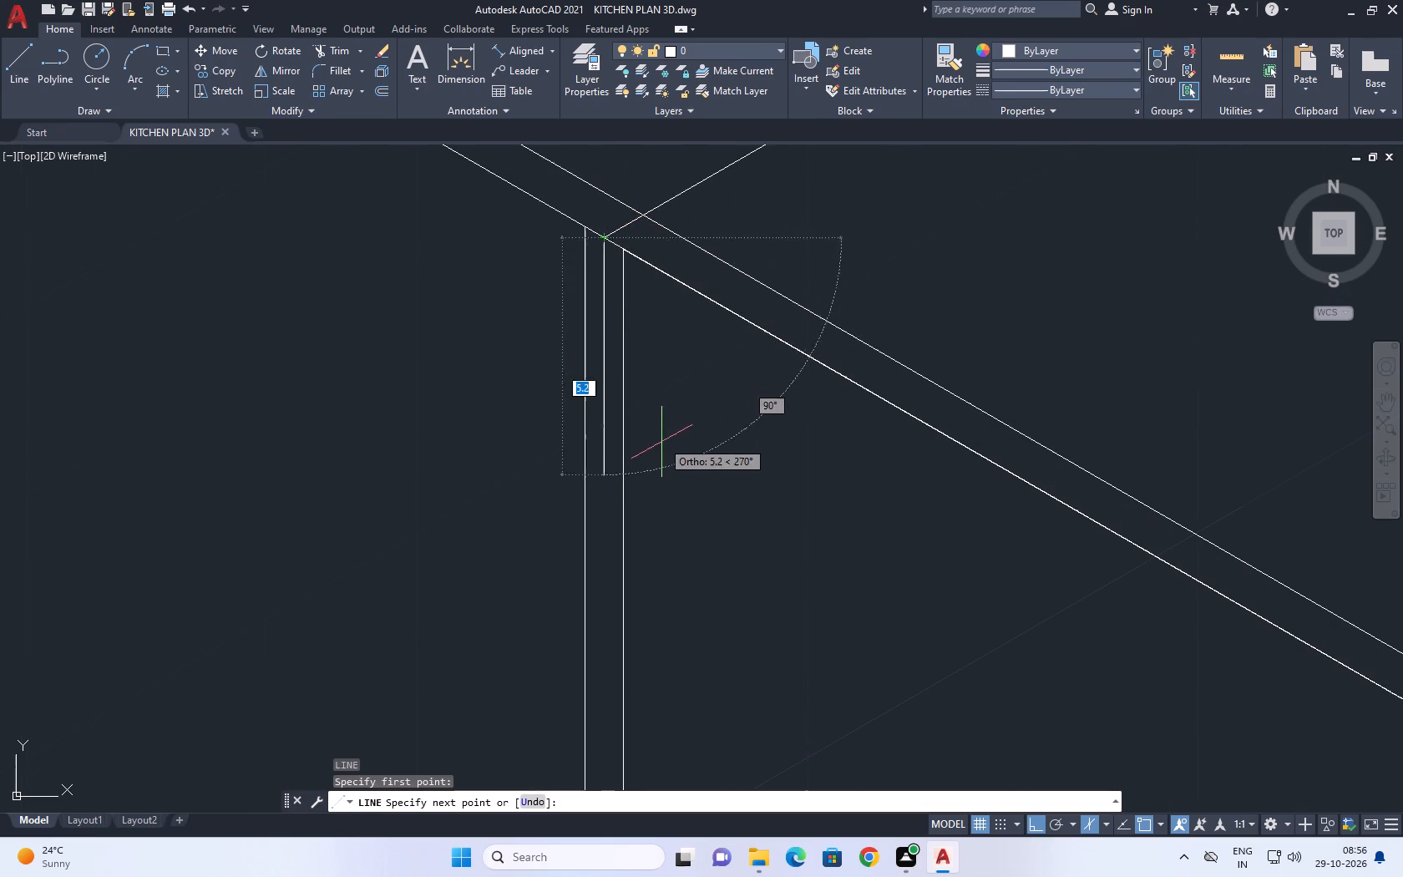
pyautogui.moveTo(612, 534); pyautogui.dragTo(701, 294, button='middle')
pyautogui.scroll(-4, 714, 286)
pyautogui.moveTo(685, 536); pyautogui.dragTo(724, 128, button='middle')
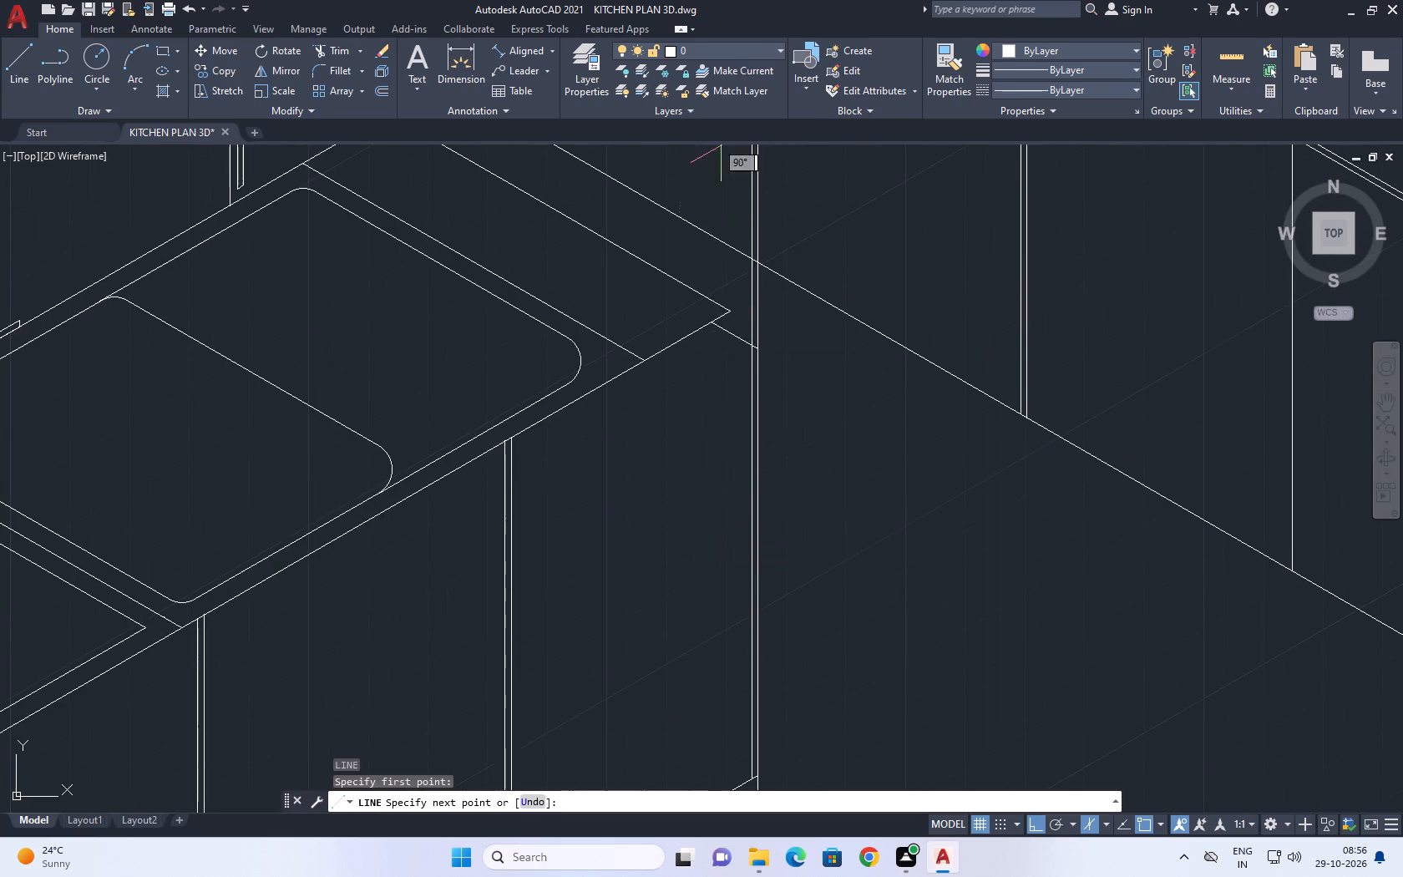
pyautogui.click(717, 450)
pyautogui.press('space')
# Erase both original long lines of the pair between the 52 and 90 sections, keeping the new centre line.
pyautogui.scroll(1, 741, 459)
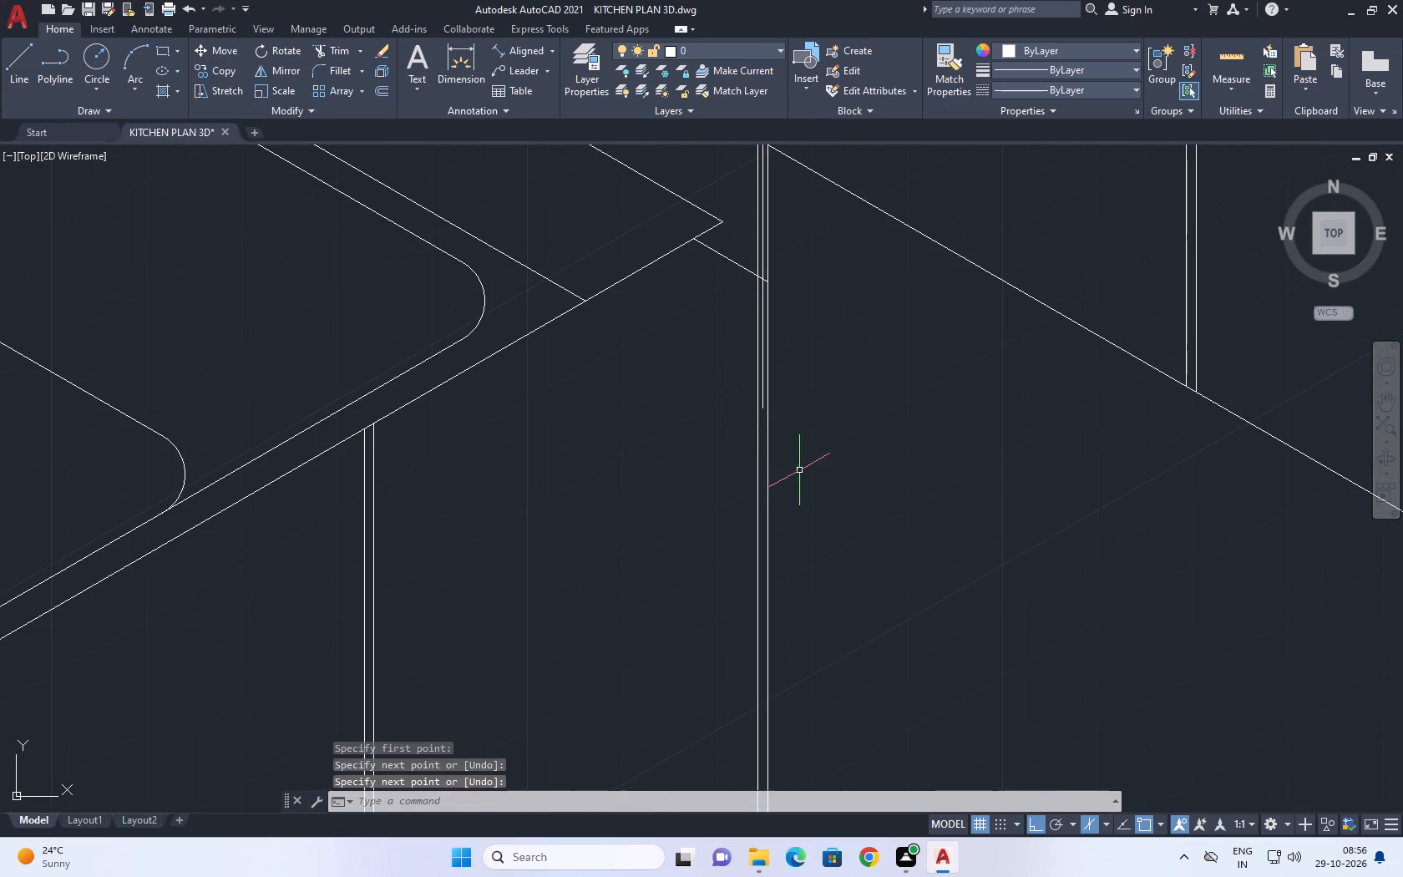
pyautogui.click(802, 470)
pyautogui.click(727, 476)
pyautogui.press('Delete')
pyautogui.scroll(-3, 757, 410)
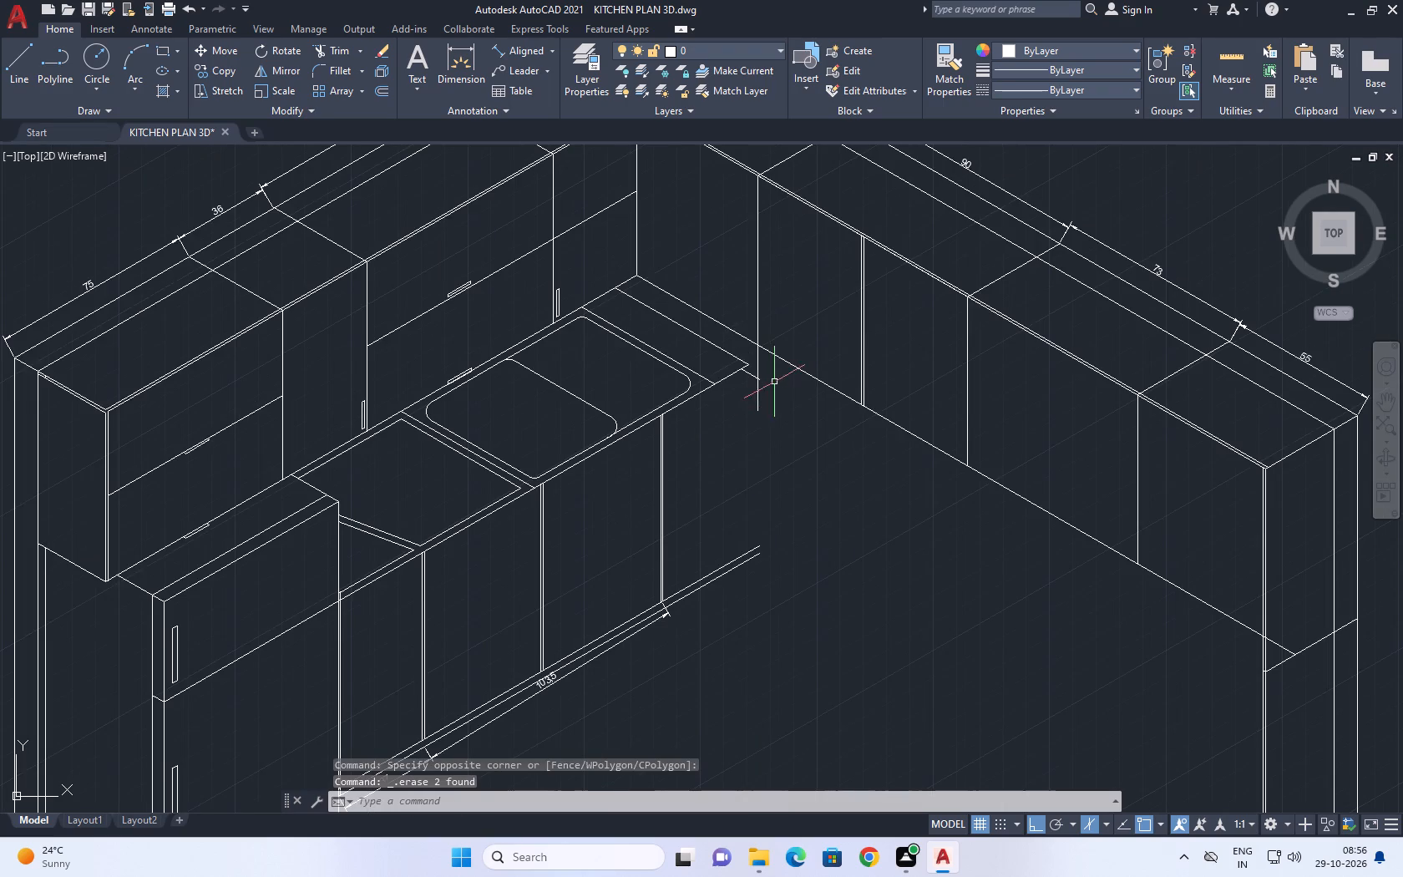
# Trim the new divider line between the 52 and 90 sections at the wall cabinets' bottom edge, removing the leftover piece below.
pyautogui.moveTo(754, 336); pyautogui.dragTo(770, 443, button='middle')
pyautogui.write('tr')
pyautogui.press('space')
pyautogui.scroll(3, 765, 485)
pyautogui.moveTo(818, 473); pyautogui.dragTo(813, 465)
pyautogui.click(787, 394)
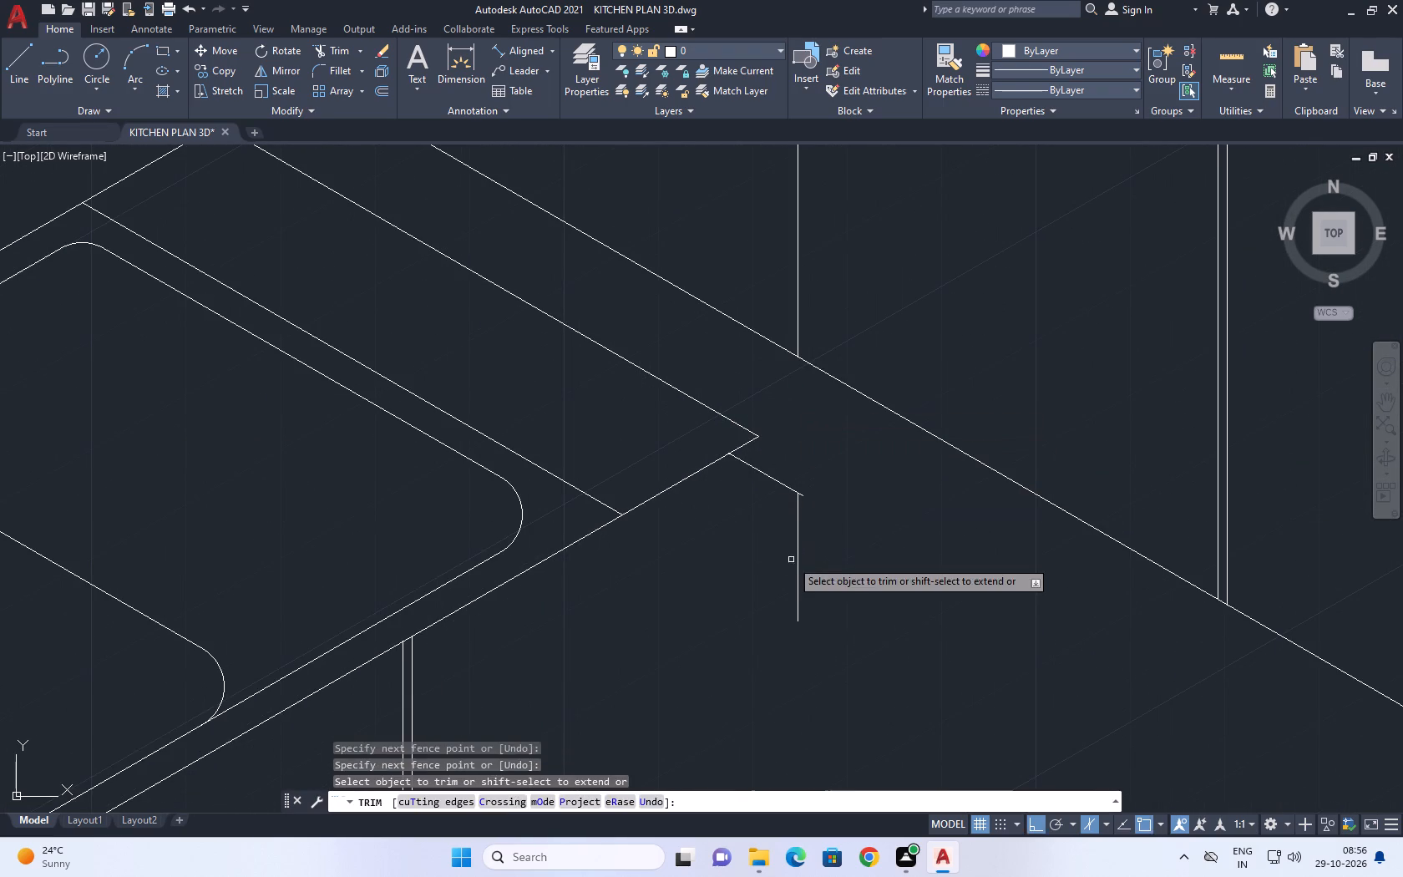
pyautogui.click(791, 560)
pyautogui.click(841, 545)
pyautogui.press('space')
pyautogui.scroll(-3, 702, 444)
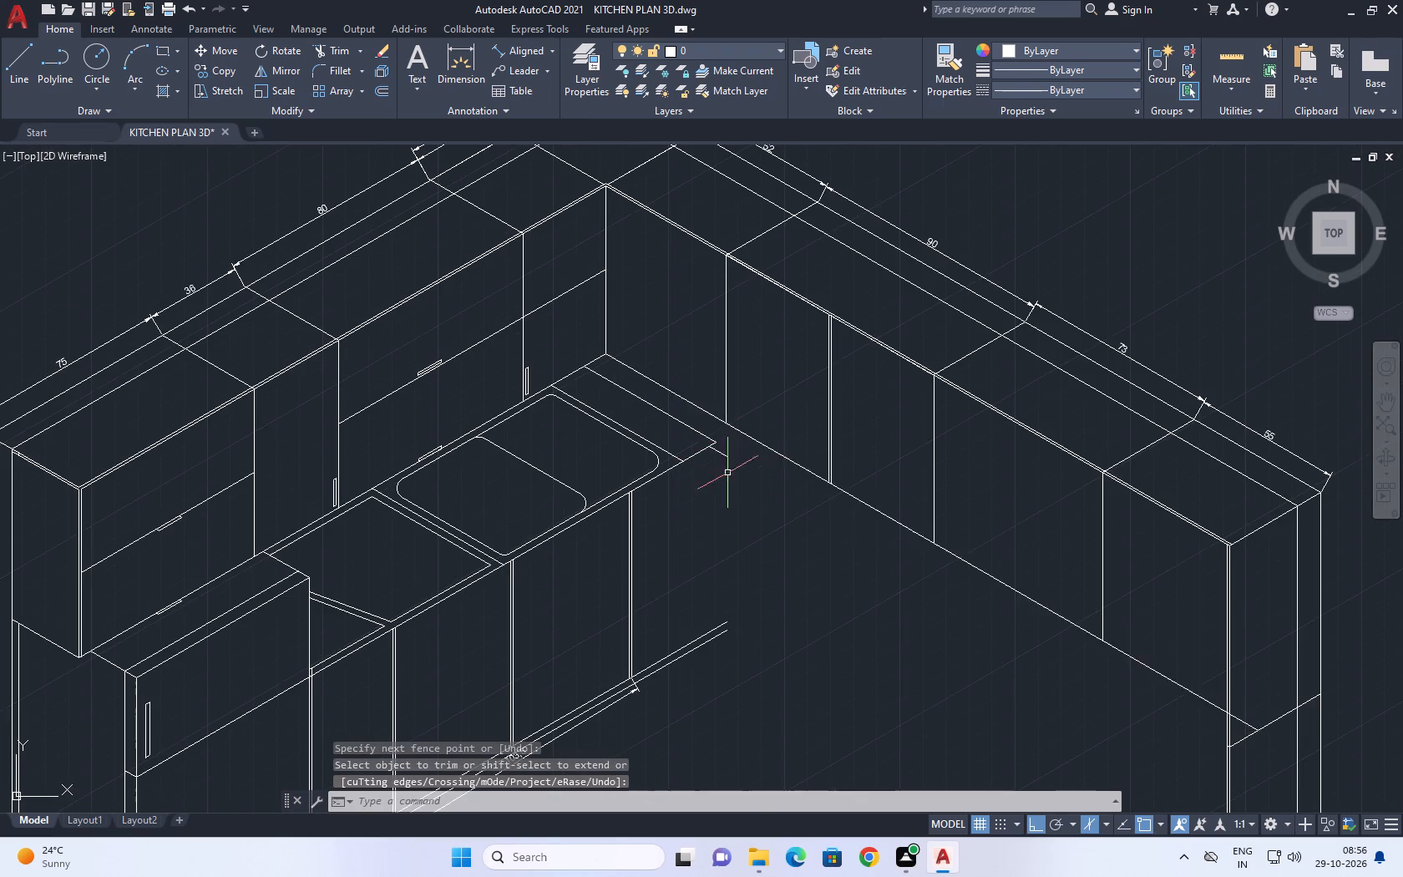
# Examine the wall cabinet fronts and the open end of the sink counter and its base cabinets.
pyautogui.moveTo(693, 466); pyautogui.dragTo(350, 368, button='middle')
pyautogui.middleClick(350, 368)
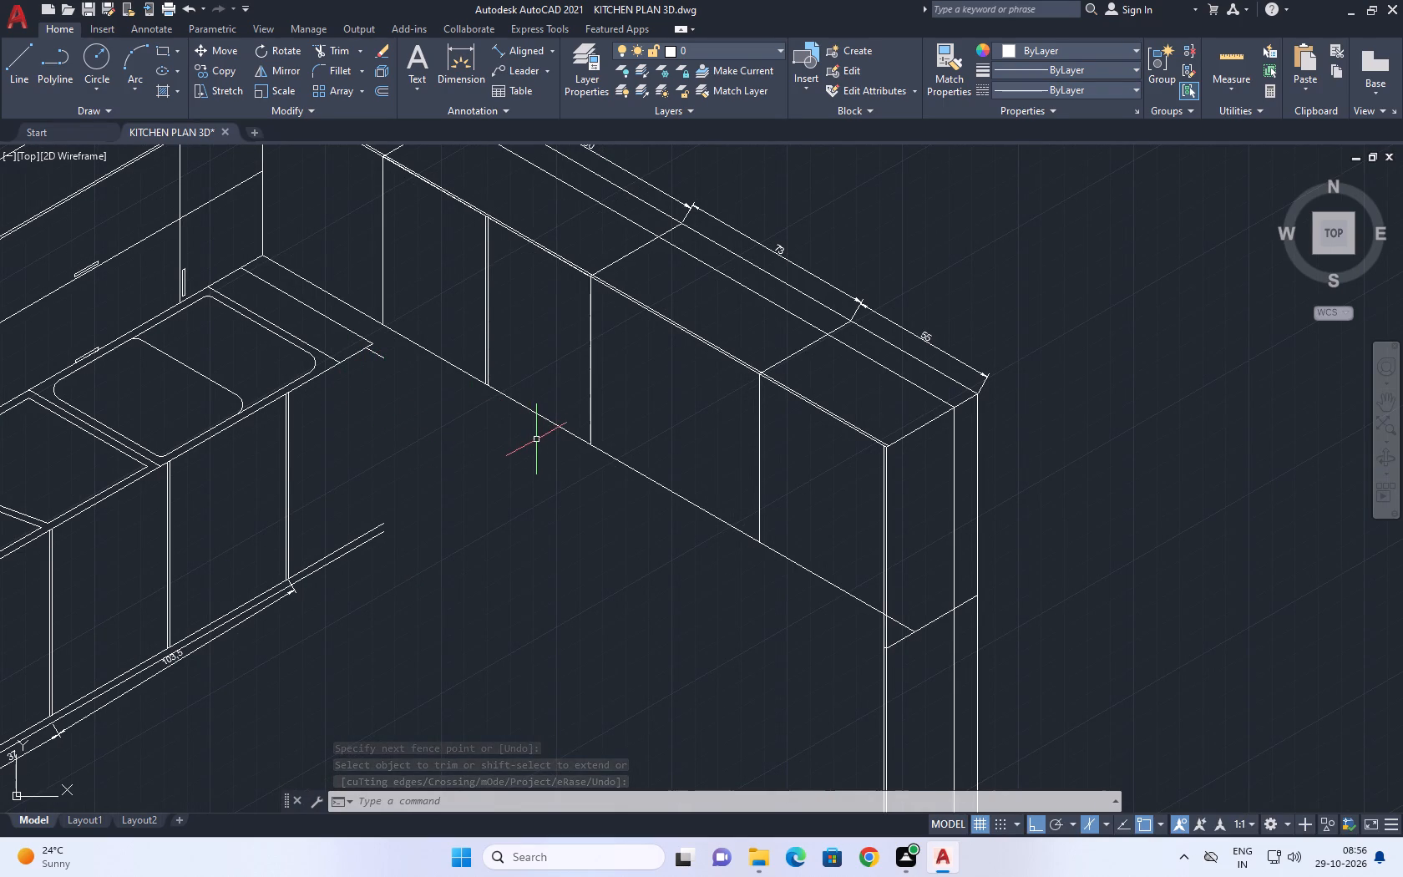
pyautogui.scroll(-1, 533, 447)
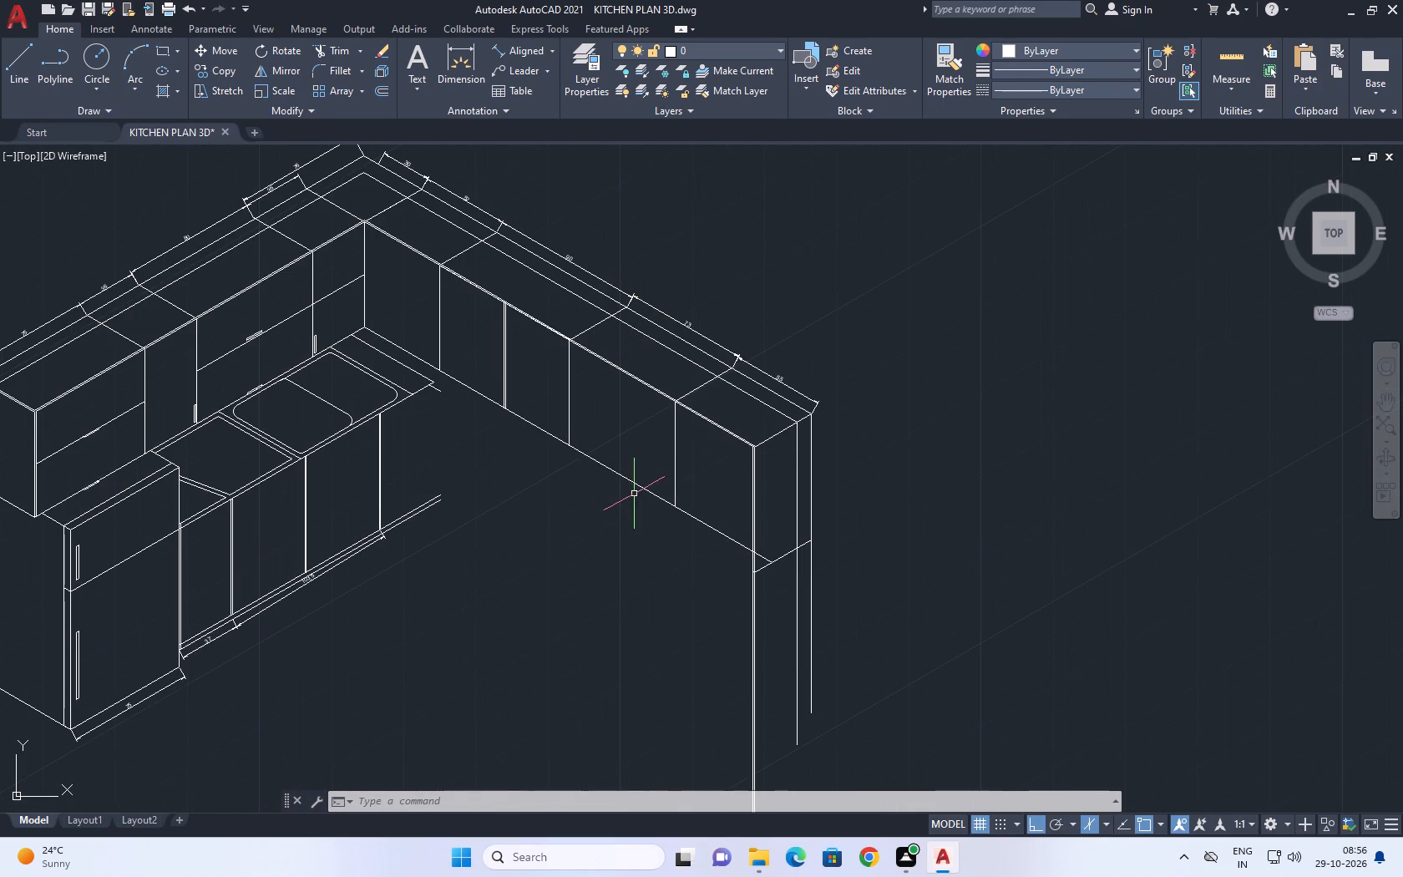
pyautogui.moveTo(631, 494); pyautogui.dragTo(817, 500, button='middle')
pyautogui.scroll(2, 691, 362)
pyautogui.moveTo(646, 319); pyautogui.dragTo(653, 327, button='middle')
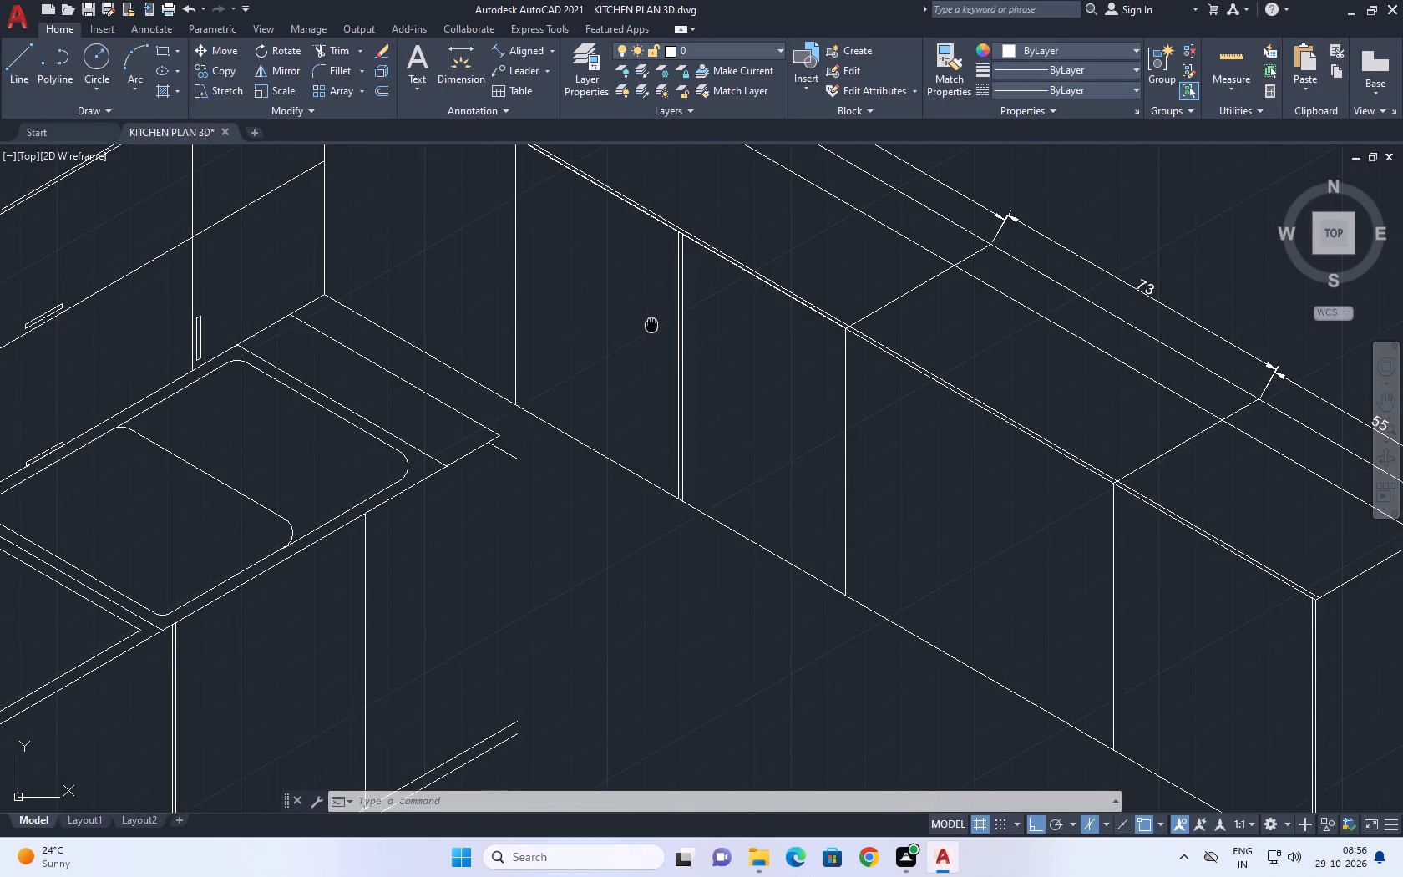
pyautogui.moveTo(653, 327); pyautogui.dragTo(707, 378, button='middle')
pyautogui.scroll(-1, 732, 422)
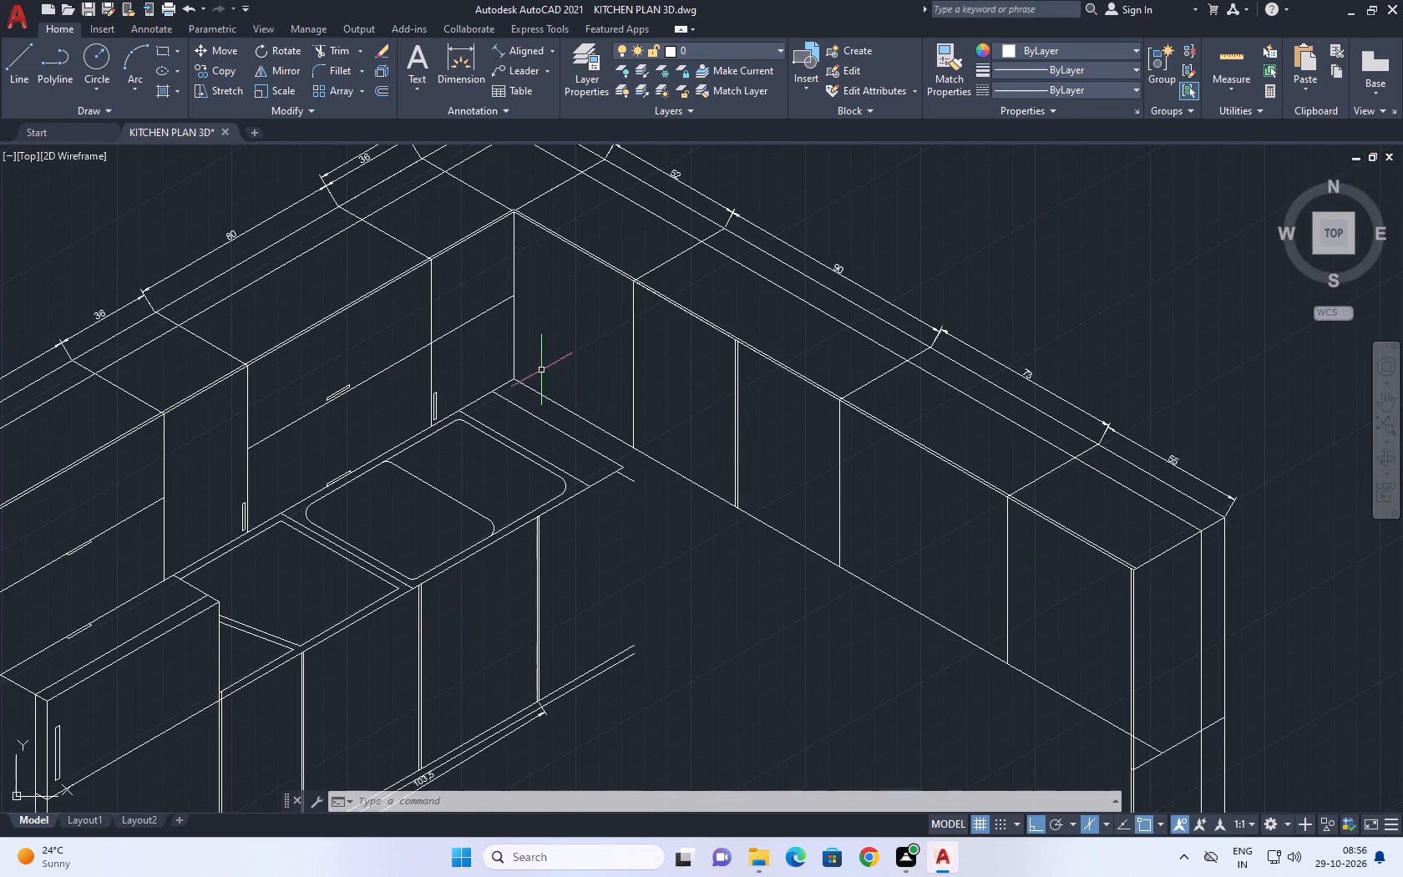
pyautogui.moveTo(585, 397); pyautogui.dragTo(673, 429, button='middle')
pyautogui.middleClick(673, 429)
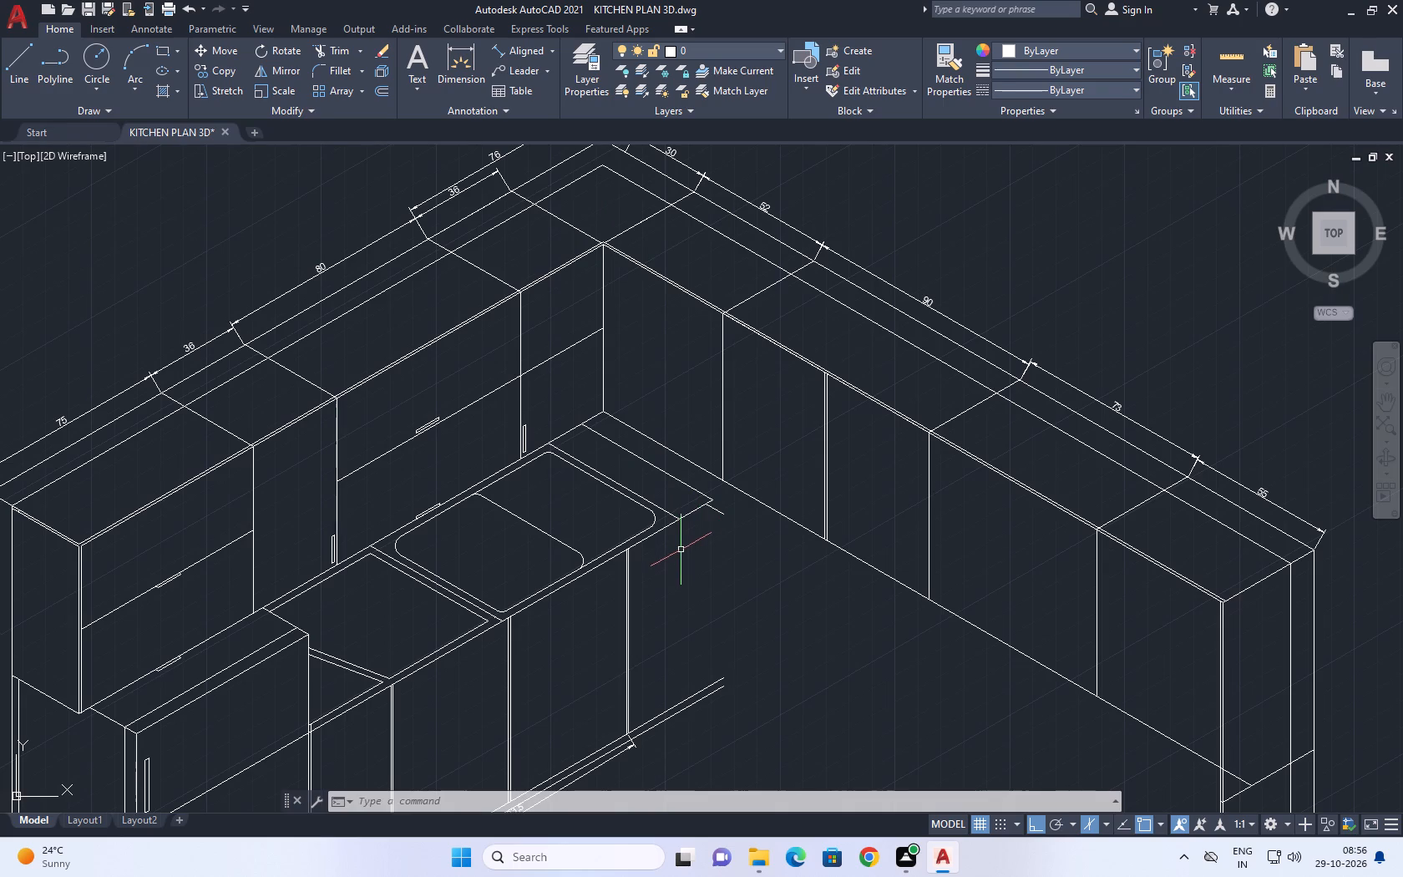
pyautogui.moveTo(686, 554); pyautogui.dragTo(684, 414, button='middle')
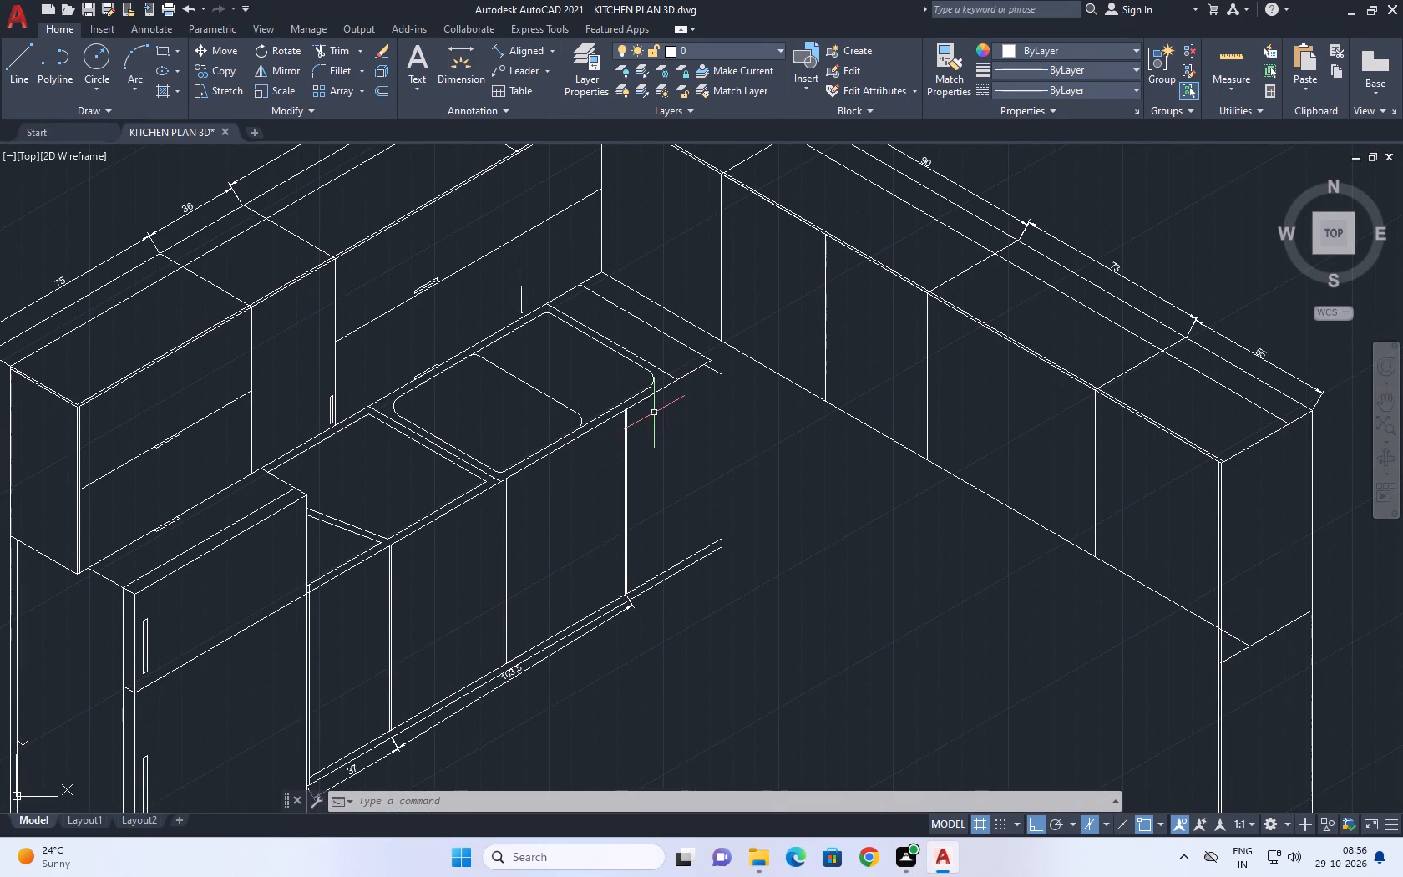
pyautogui.moveTo(575, 403); pyautogui.dragTo(717, 473, button='middle')
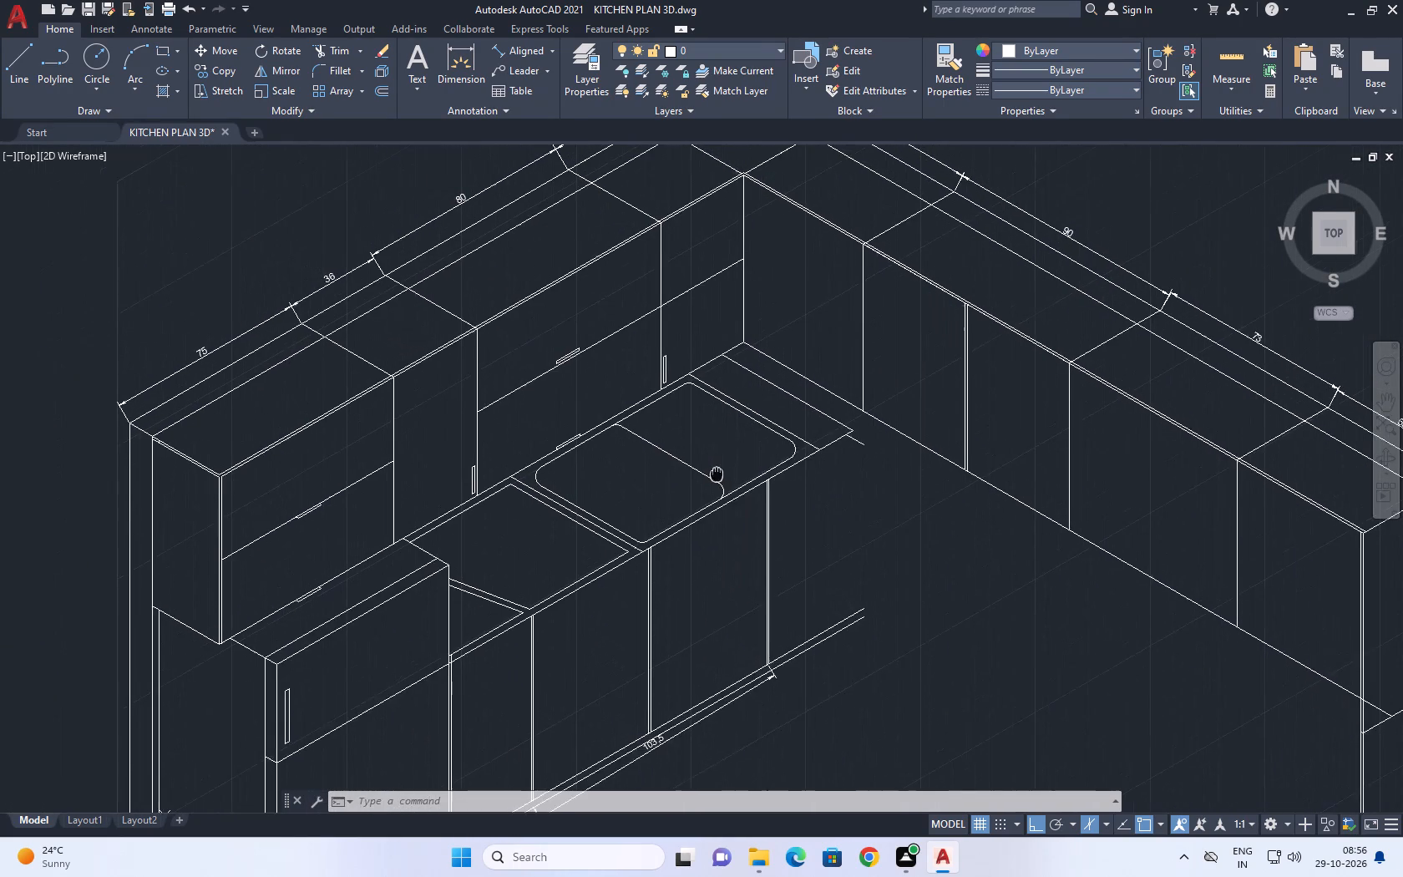
pyautogui.middleClick(720, 474)
pyautogui.scroll(1, 794, 455)
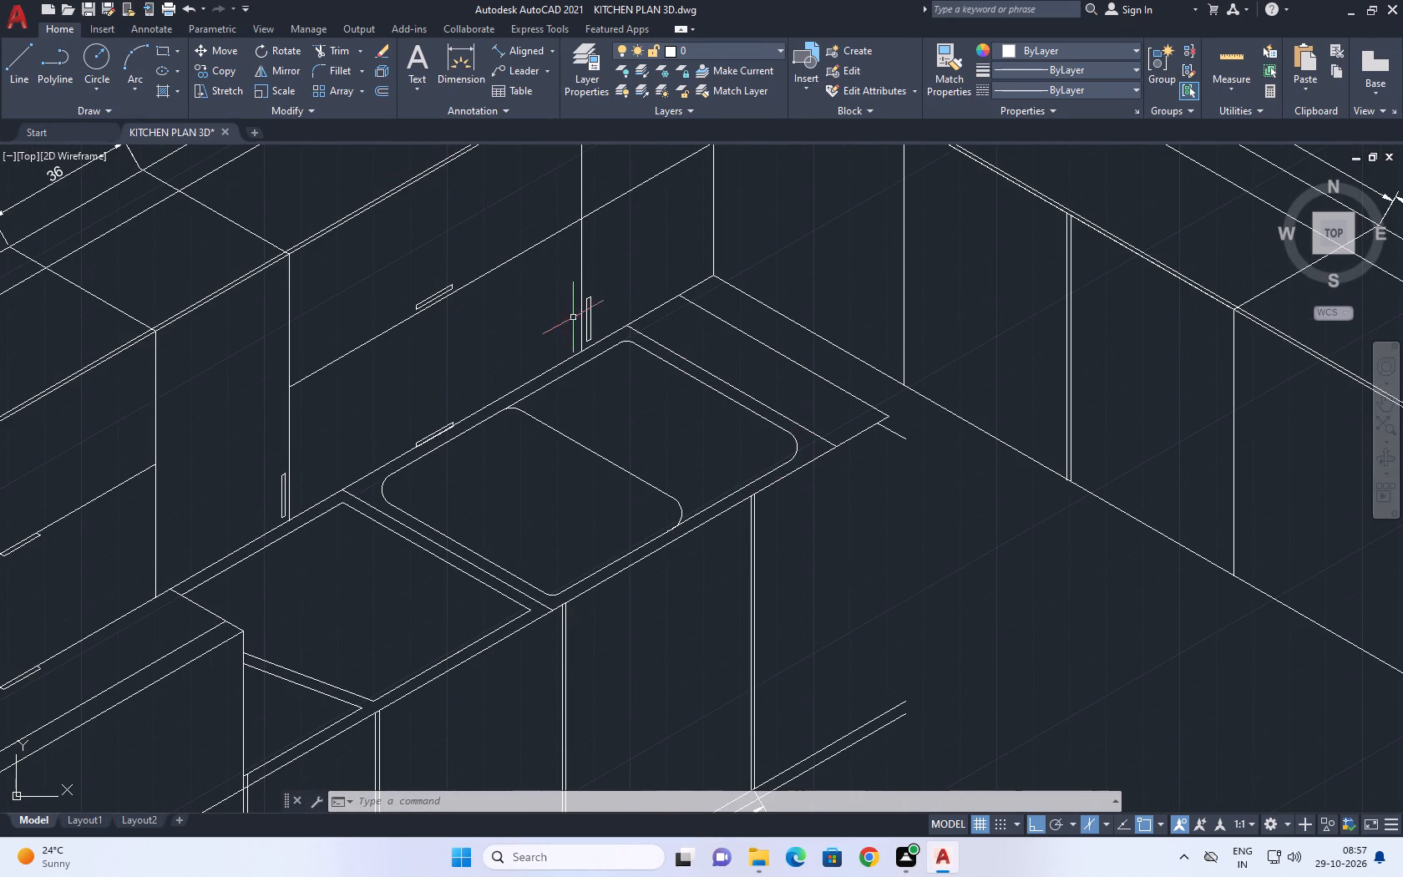
pyautogui.moveTo(792, 314); pyautogui.dragTo(814, 367, button='middle')
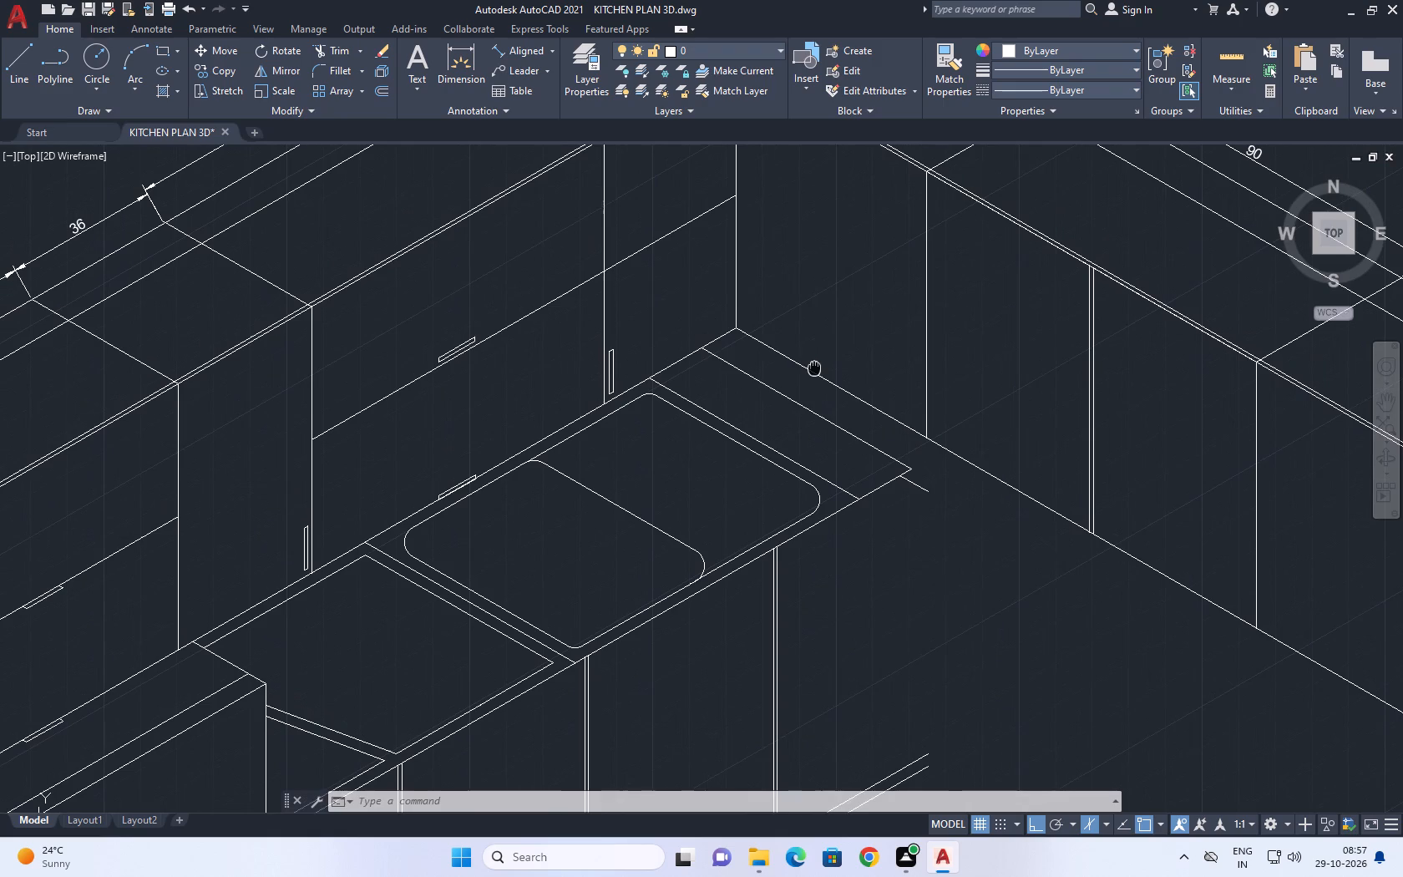
pyautogui.moveTo(814, 367); pyautogui.dragTo(817, 373, button='middle')
pyautogui.moveTo(872, 498); pyautogui.dragTo(774, 416, button='middle')
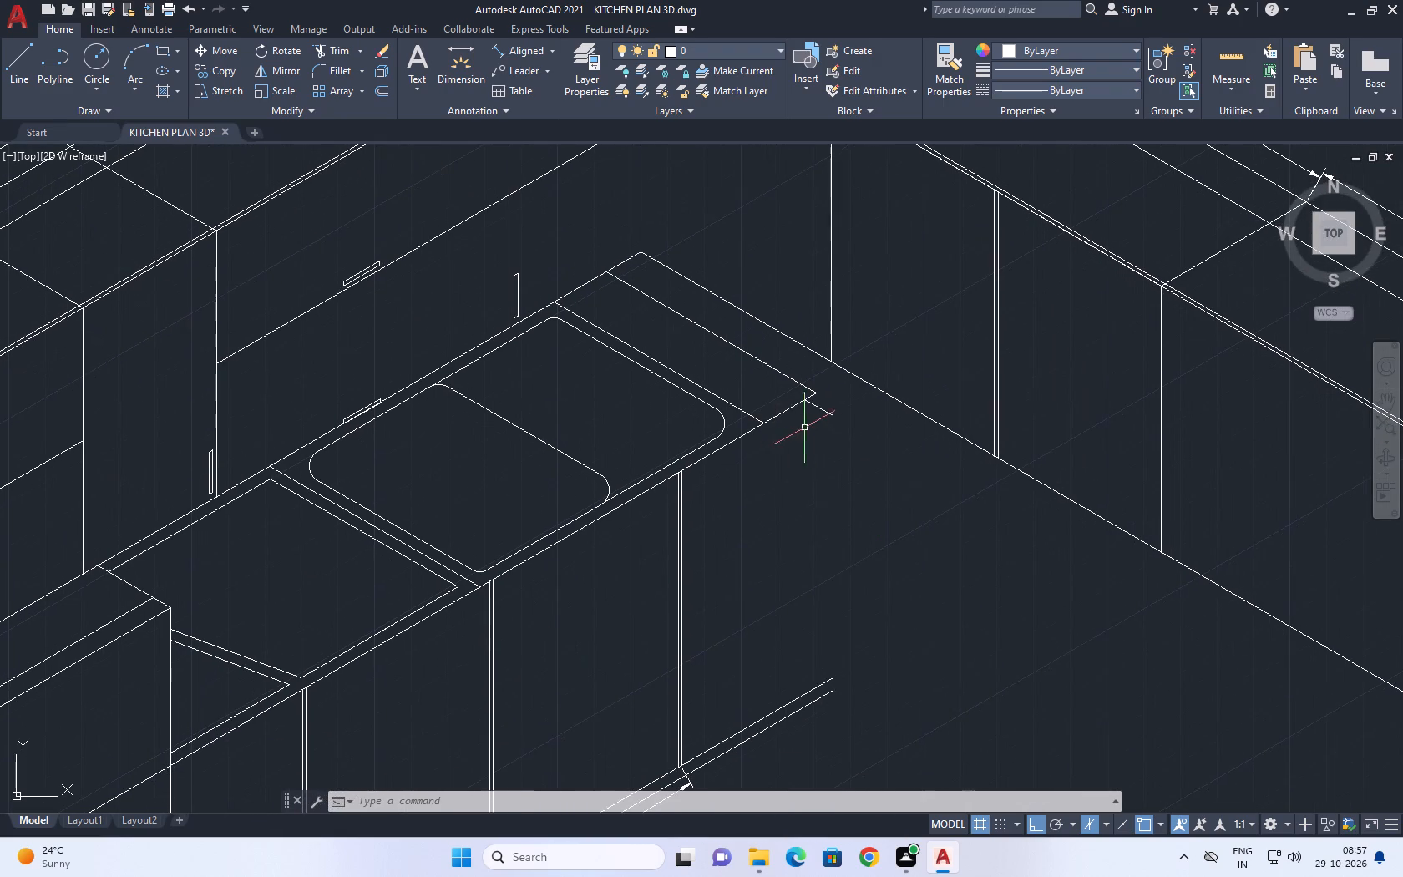
pyautogui.moveTo(823, 427); pyautogui.dragTo(770, 427, button='middle')
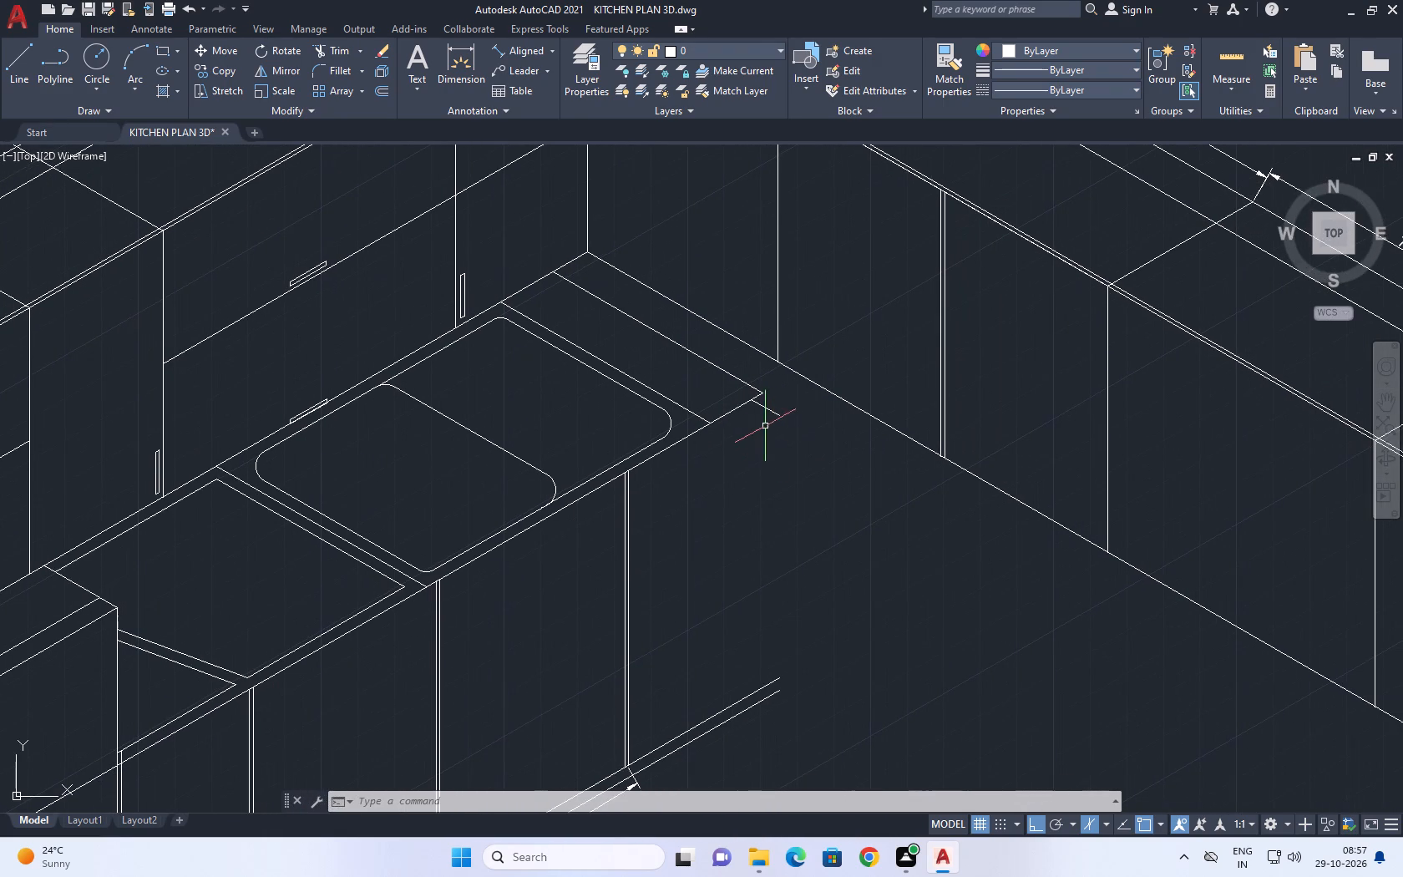
pyautogui.middleClick(744, 413)
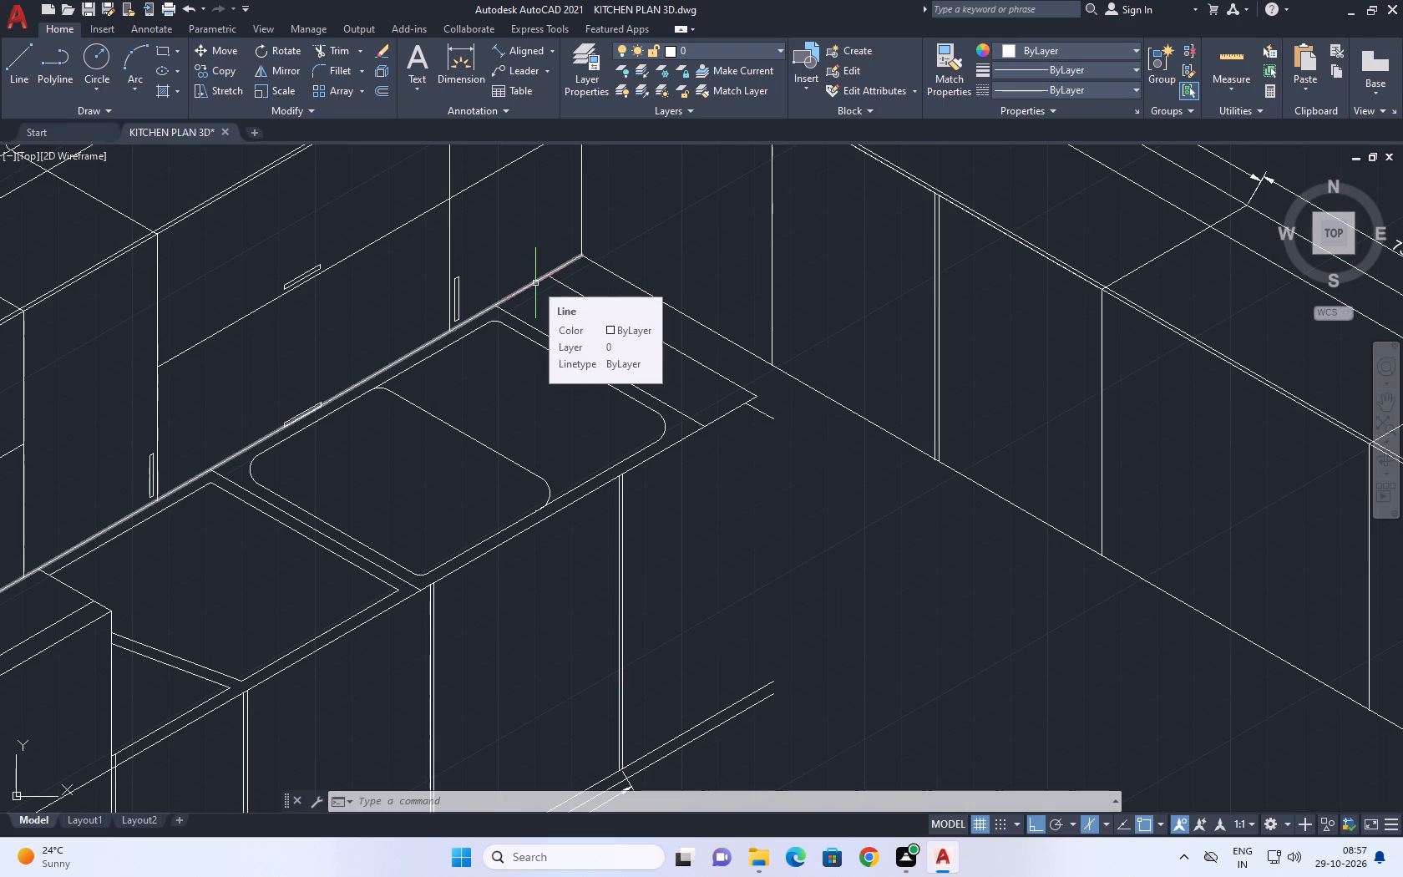
# Draw a vertical end edge from the sink counter's front outer corner down past the base cabinets' bottom lines.
pyautogui.press('l')
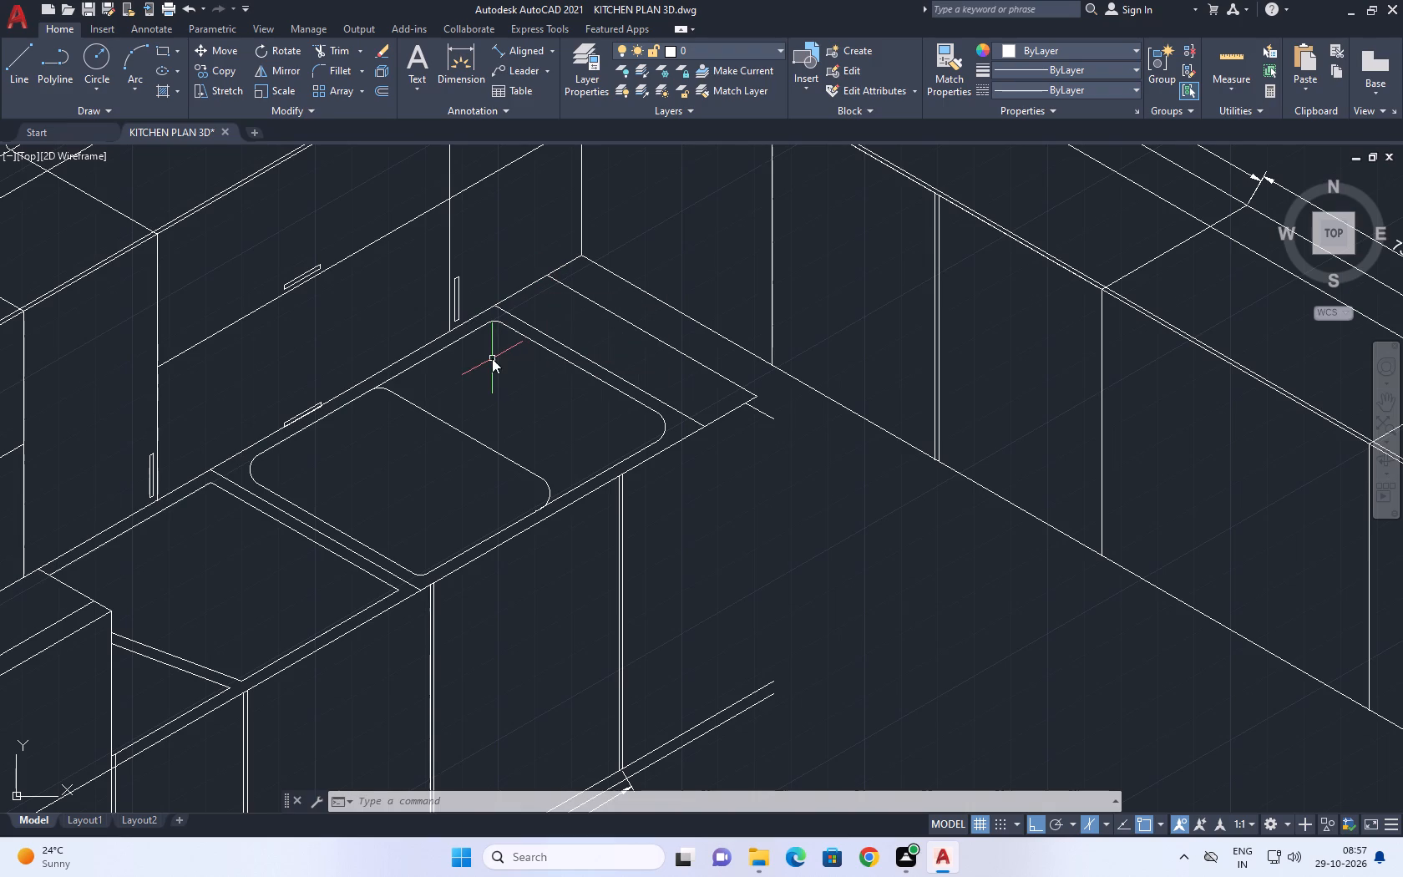
pyautogui.press('space')
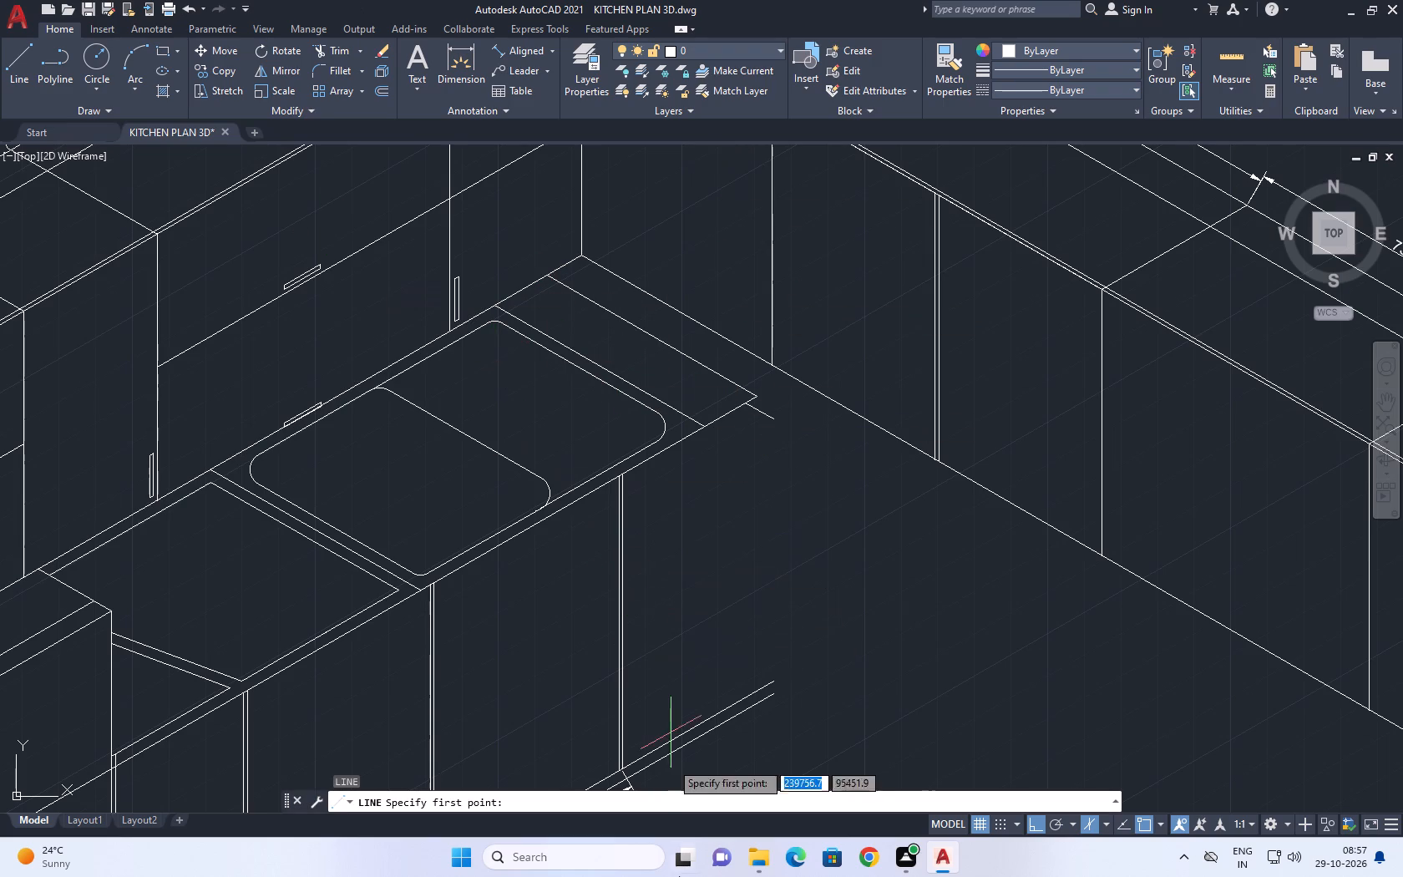
pyautogui.moveTo(758, 449); pyautogui.dragTo(799, 546, button='middle')
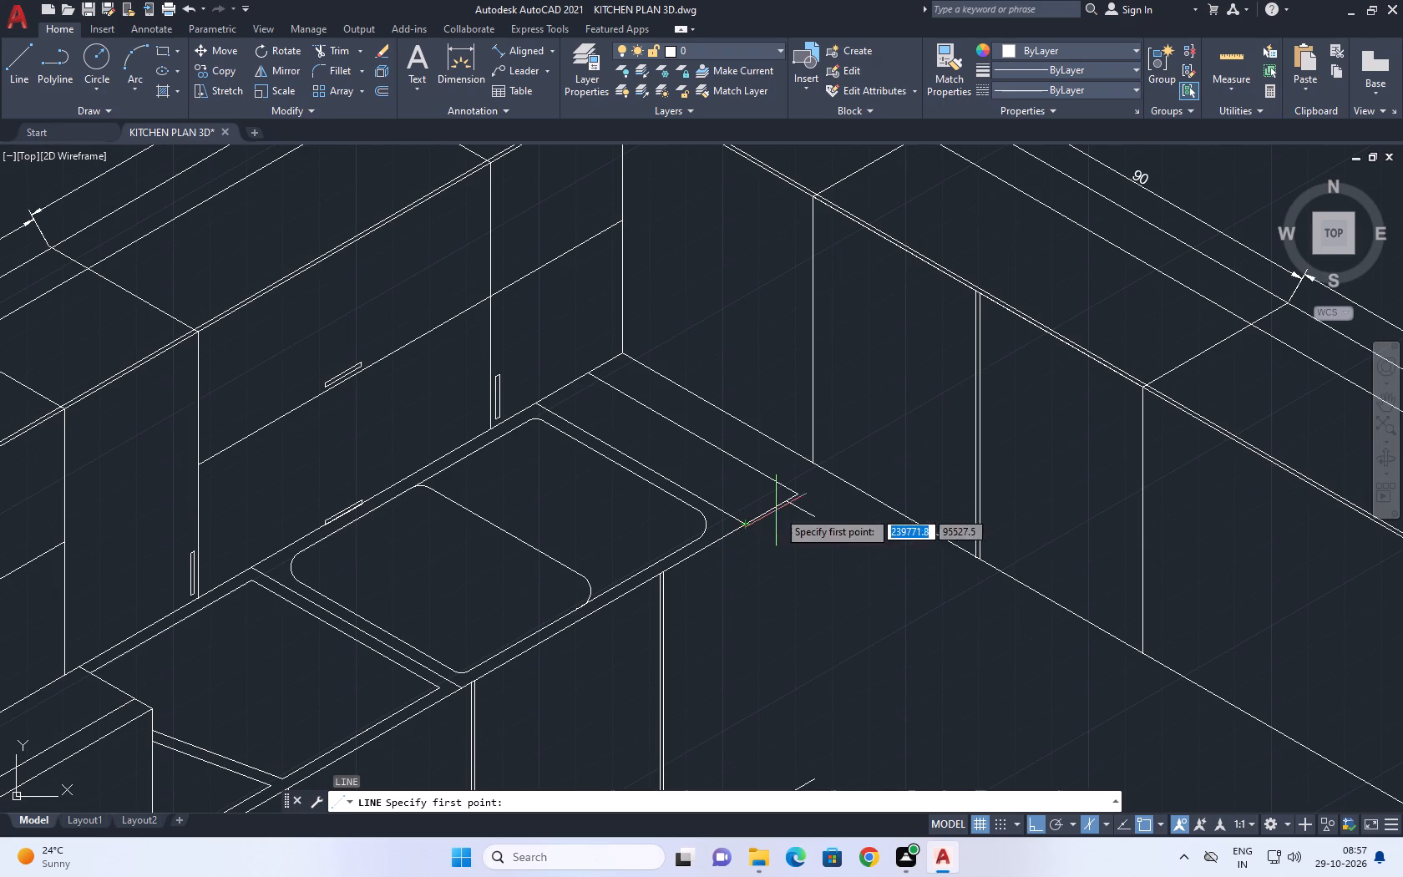
pyautogui.moveTo(808, 570); pyautogui.dragTo(797, 467, button='middle')
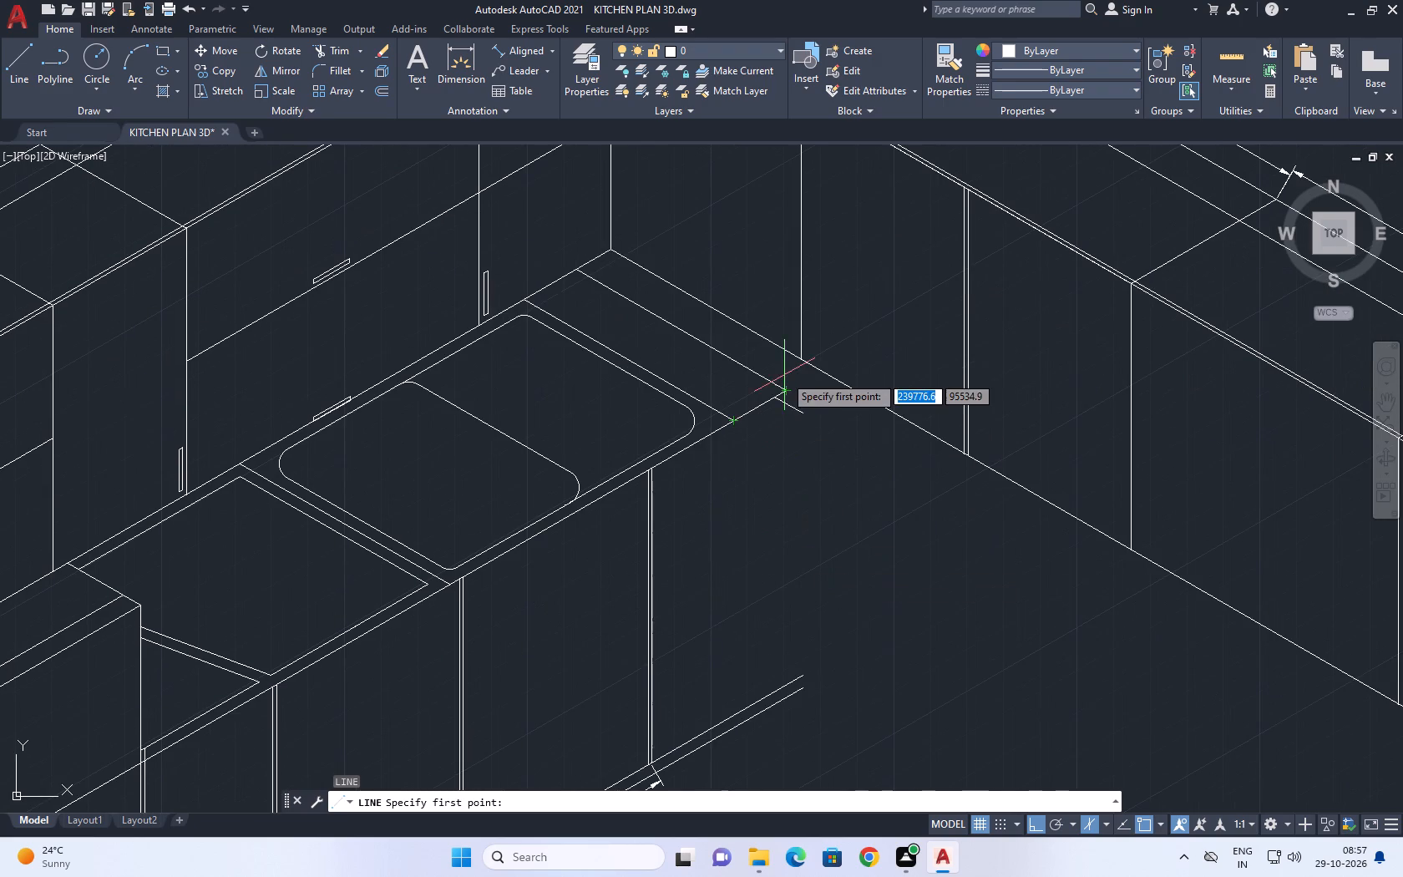
pyautogui.click(788, 389)
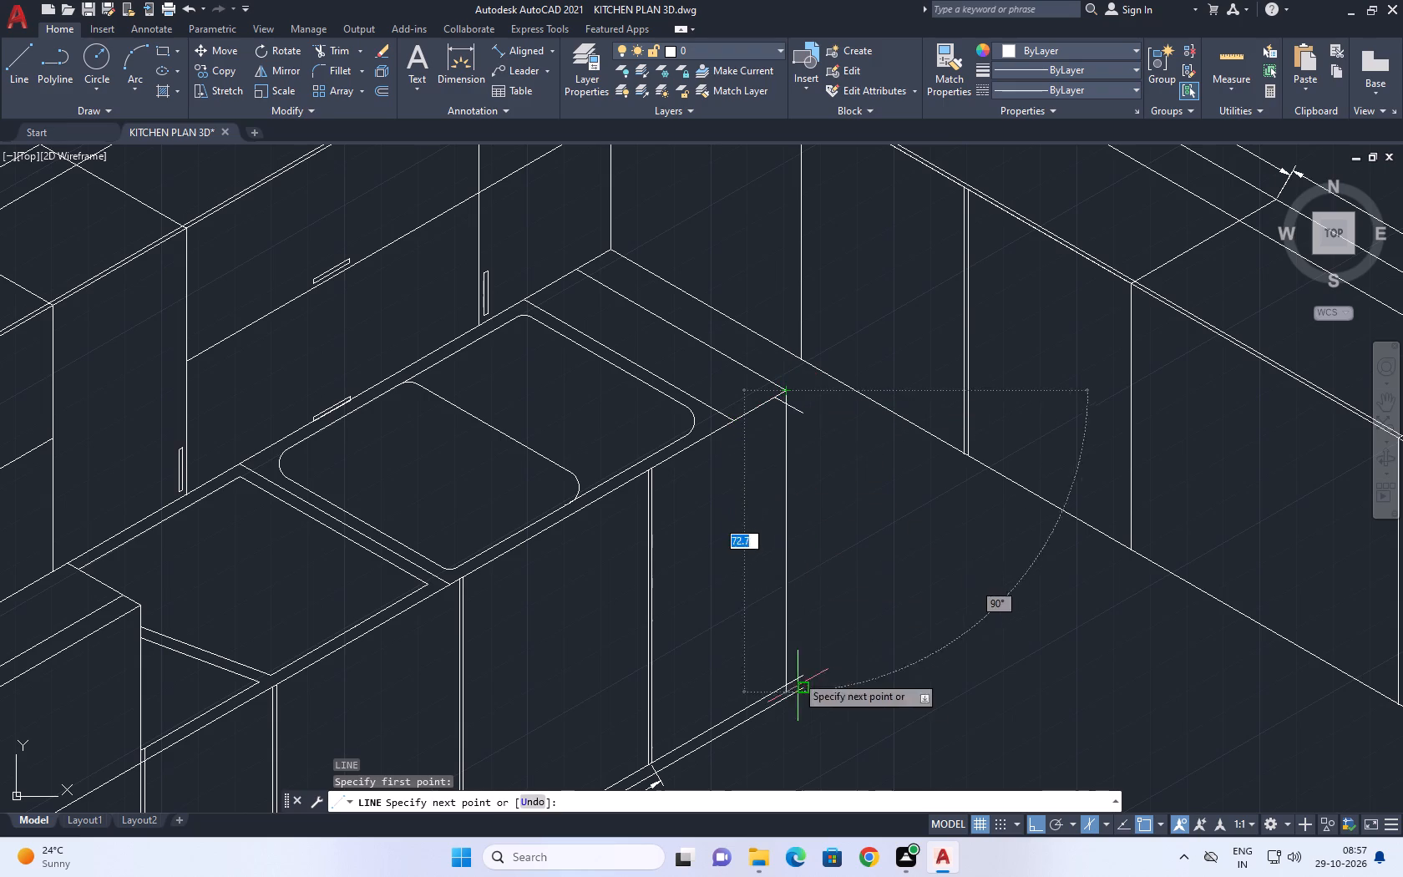
pyautogui.moveTo(796, 591); pyautogui.dragTo(796, 515, button='middle')
pyautogui.click(783, 684)
pyautogui.press('space')
pyautogui.moveTo(786, 491); pyautogui.dragTo(788, 551, button='middle')
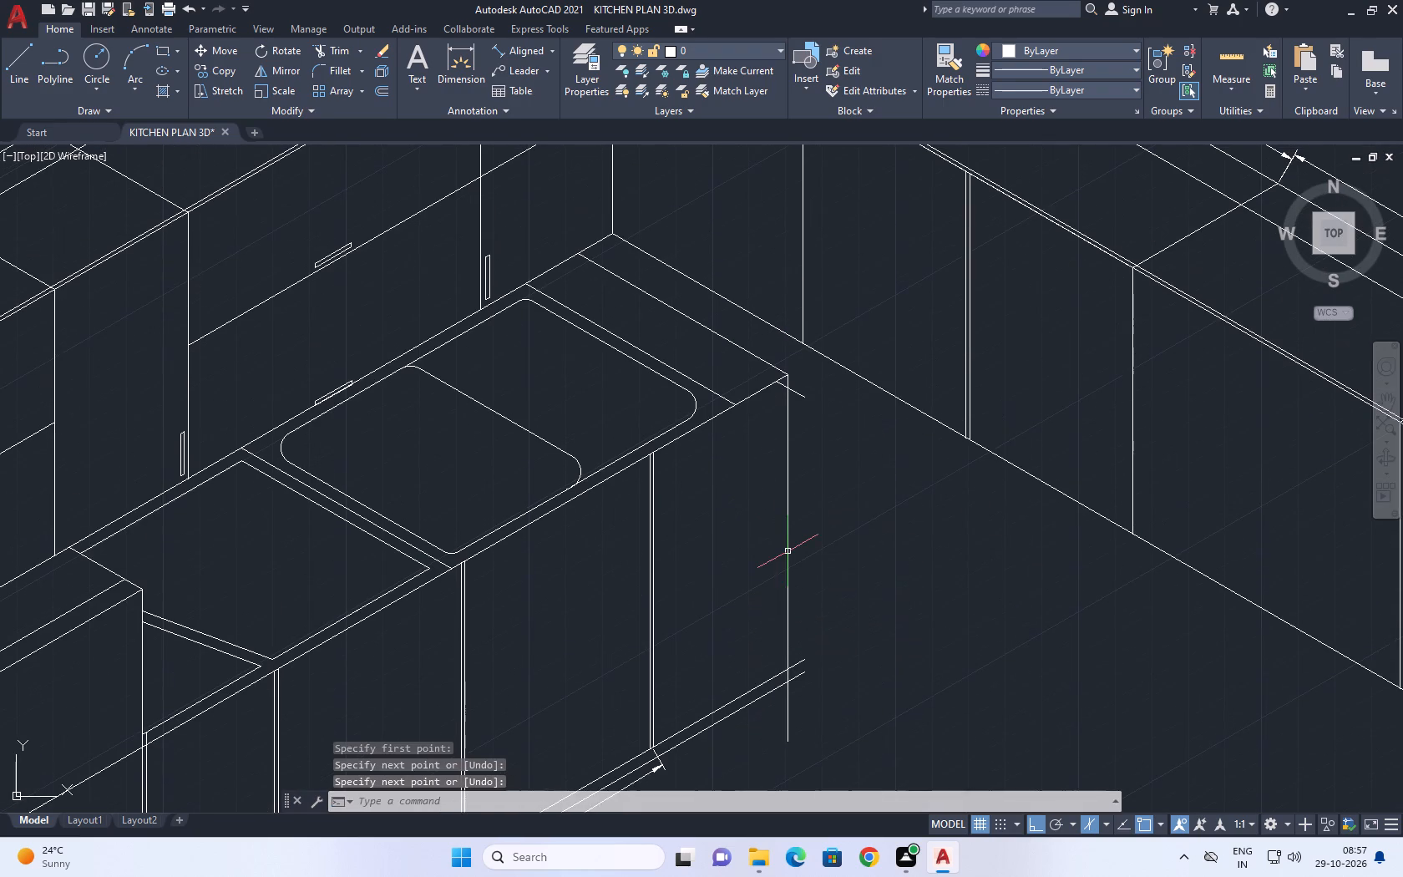
# Trim away the short stub line crossing the new end edge just below the sink counter's corner.
pyautogui.write('tr')
pyautogui.press('space')
pyautogui.click(802, 392)
pyautogui.click(797, 411)
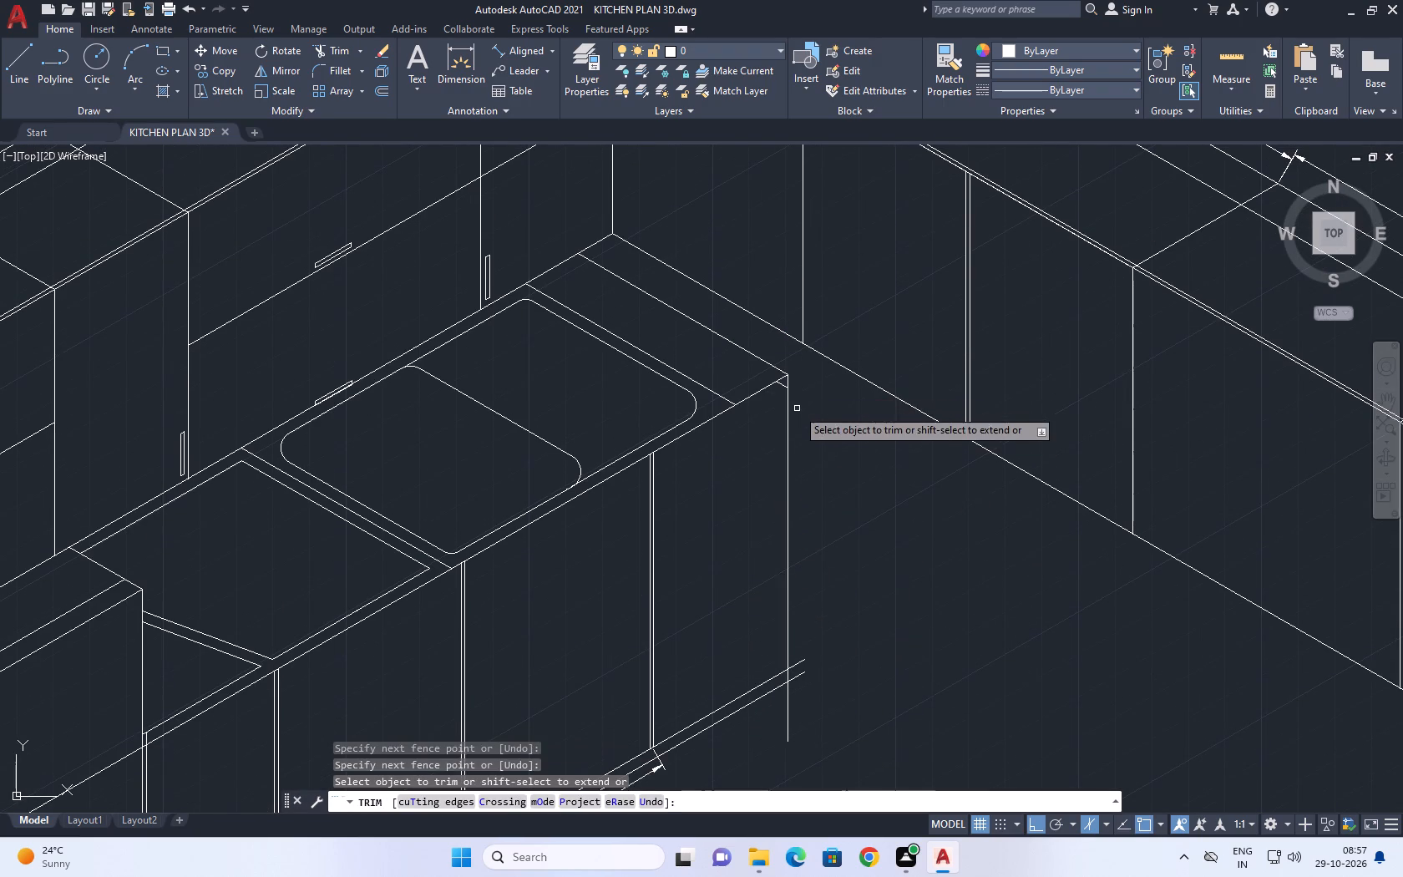
pyautogui.scroll(2, 793, 393)
pyautogui.click(766, 373)
pyautogui.scroll(-4, 884, 403)
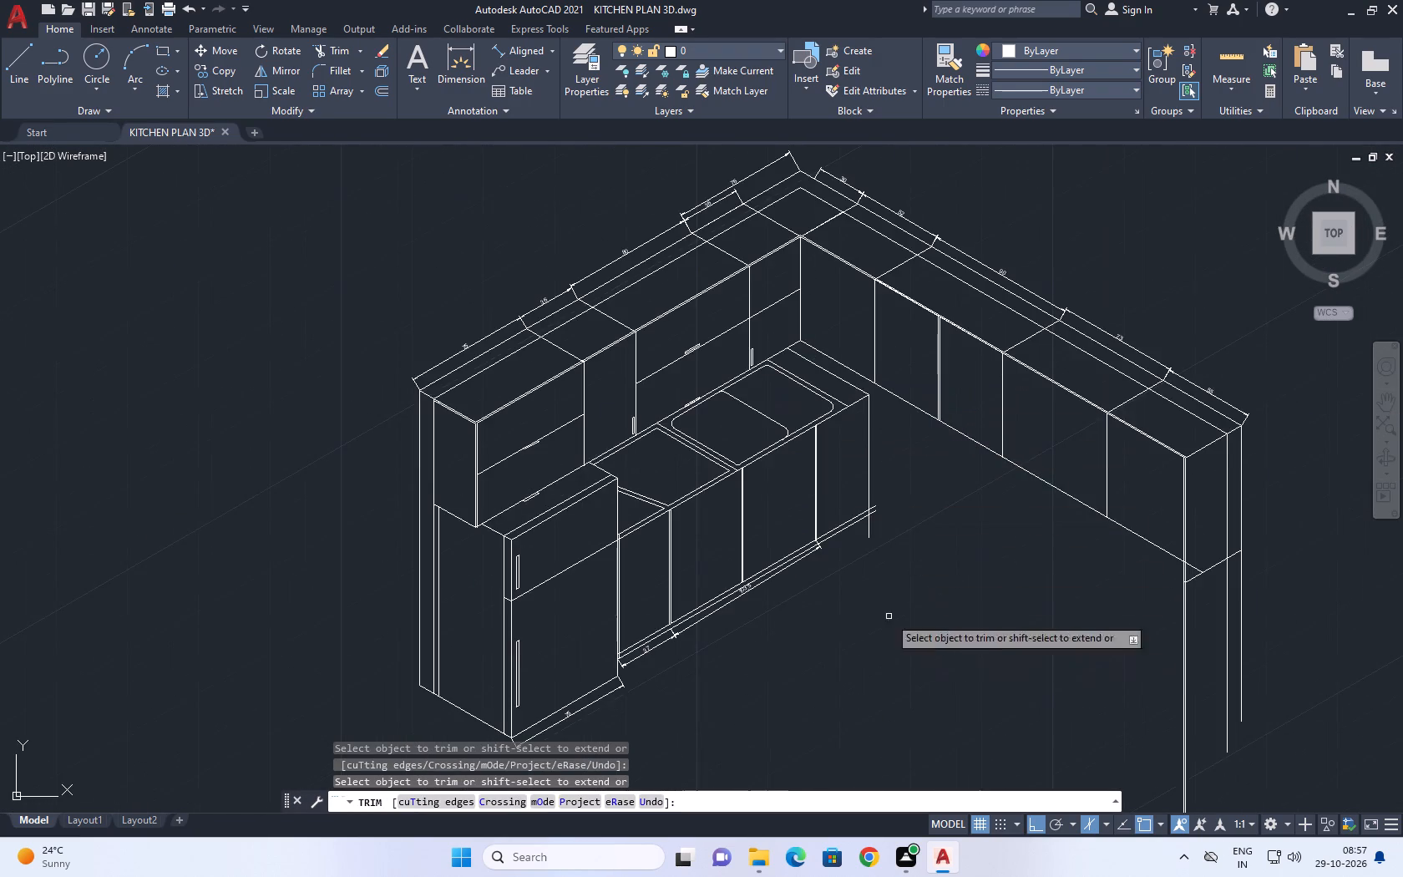
# Trim the base cabinets' bottom lines past the new end edge, and the edge's tail below those lines.
pyautogui.scroll(3, 838, 494)
pyautogui.scroll(3, 937, 555)
pyautogui.click(844, 408)
pyautogui.click(864, 542)
pyautogui.moveTo(871, 608); pyautogui.dragTo(863, 613)
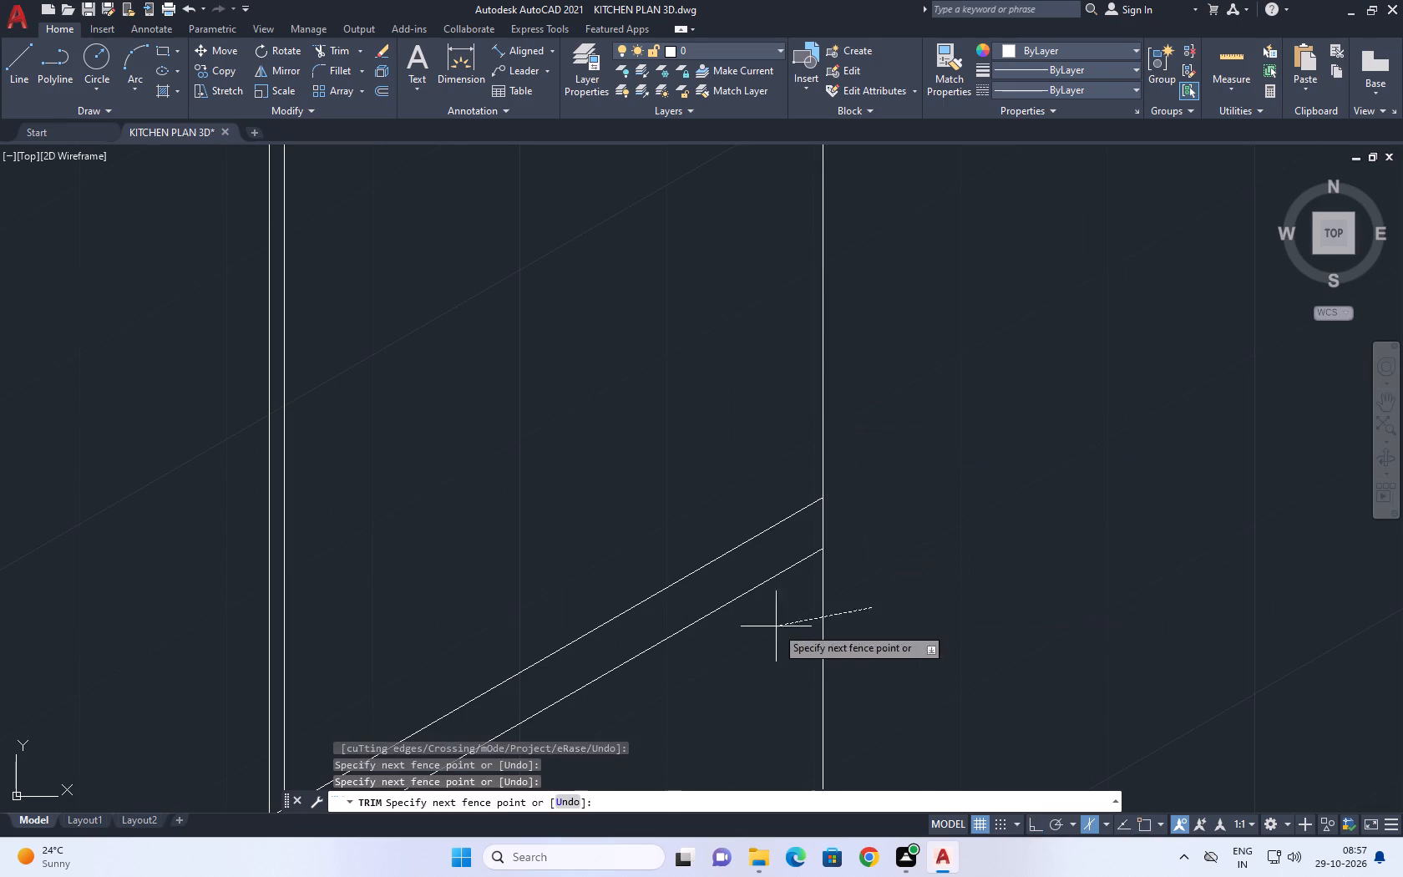
pyautogui.moveTo(737, 635); pyautogui.dragTo(775, 622)
pyautogui.scroll(-6, 948, 523)
pyautogui.press('space')
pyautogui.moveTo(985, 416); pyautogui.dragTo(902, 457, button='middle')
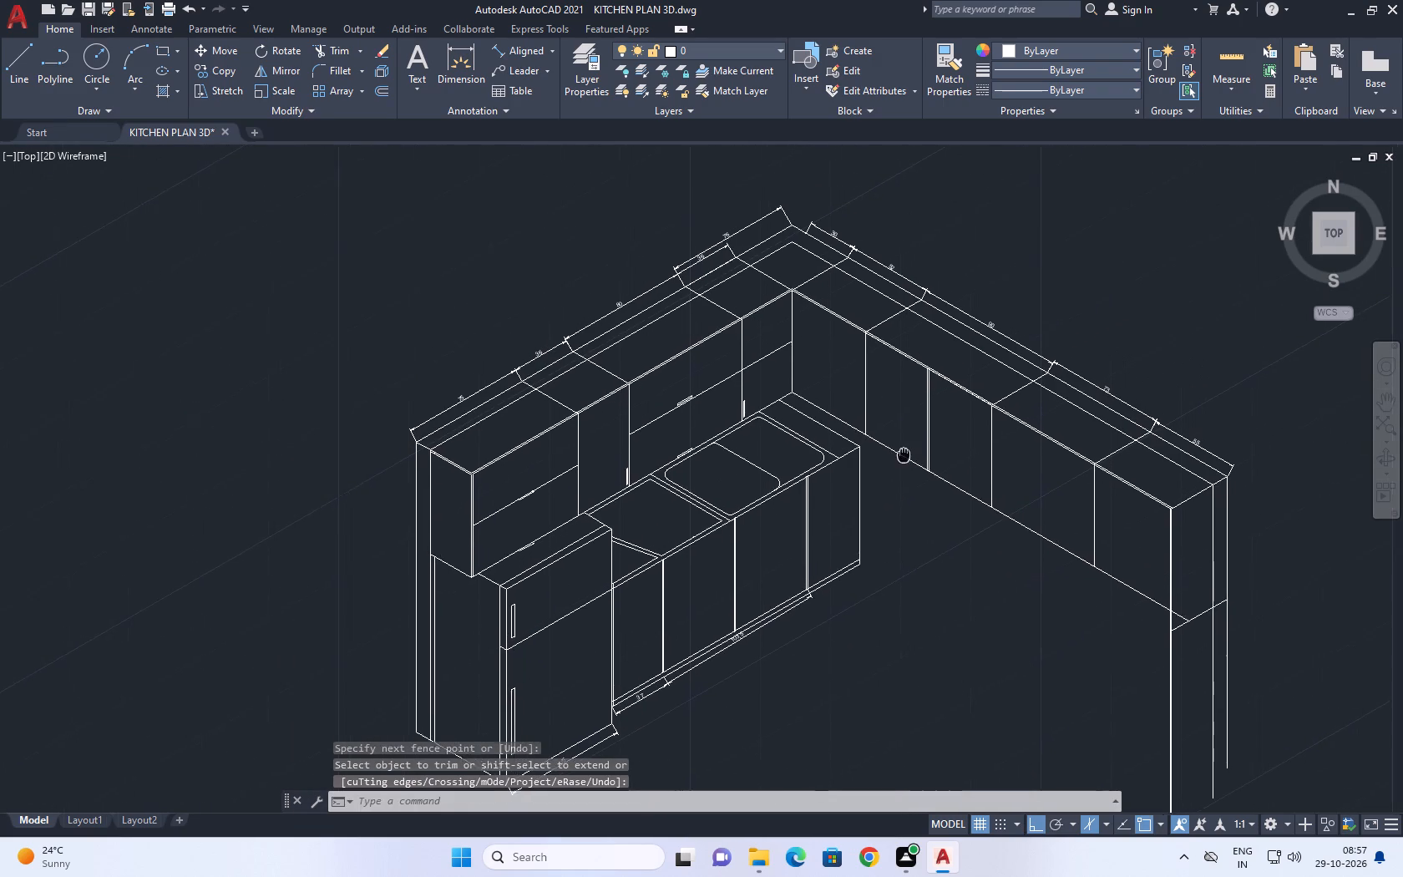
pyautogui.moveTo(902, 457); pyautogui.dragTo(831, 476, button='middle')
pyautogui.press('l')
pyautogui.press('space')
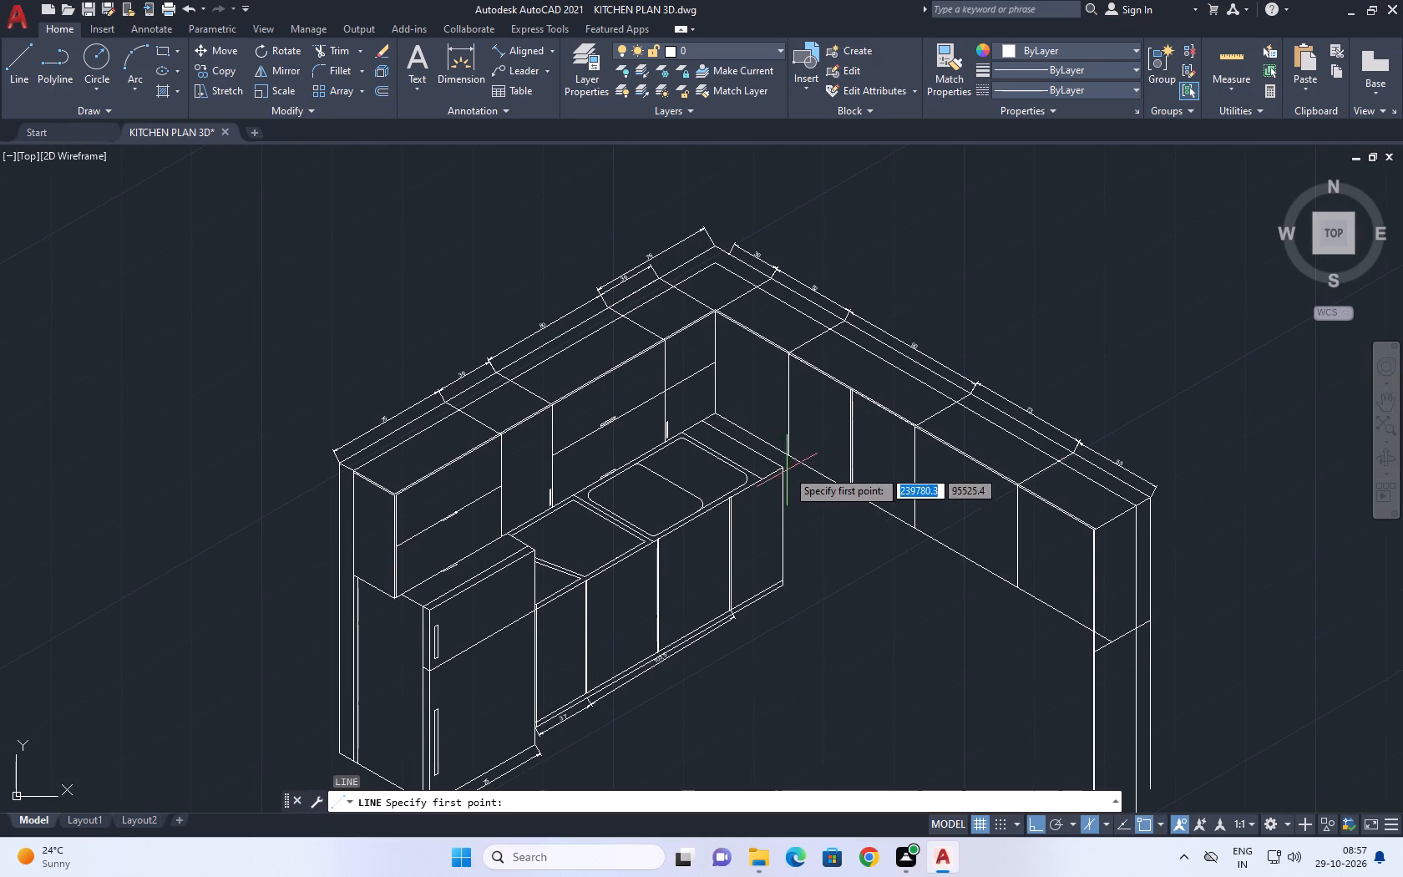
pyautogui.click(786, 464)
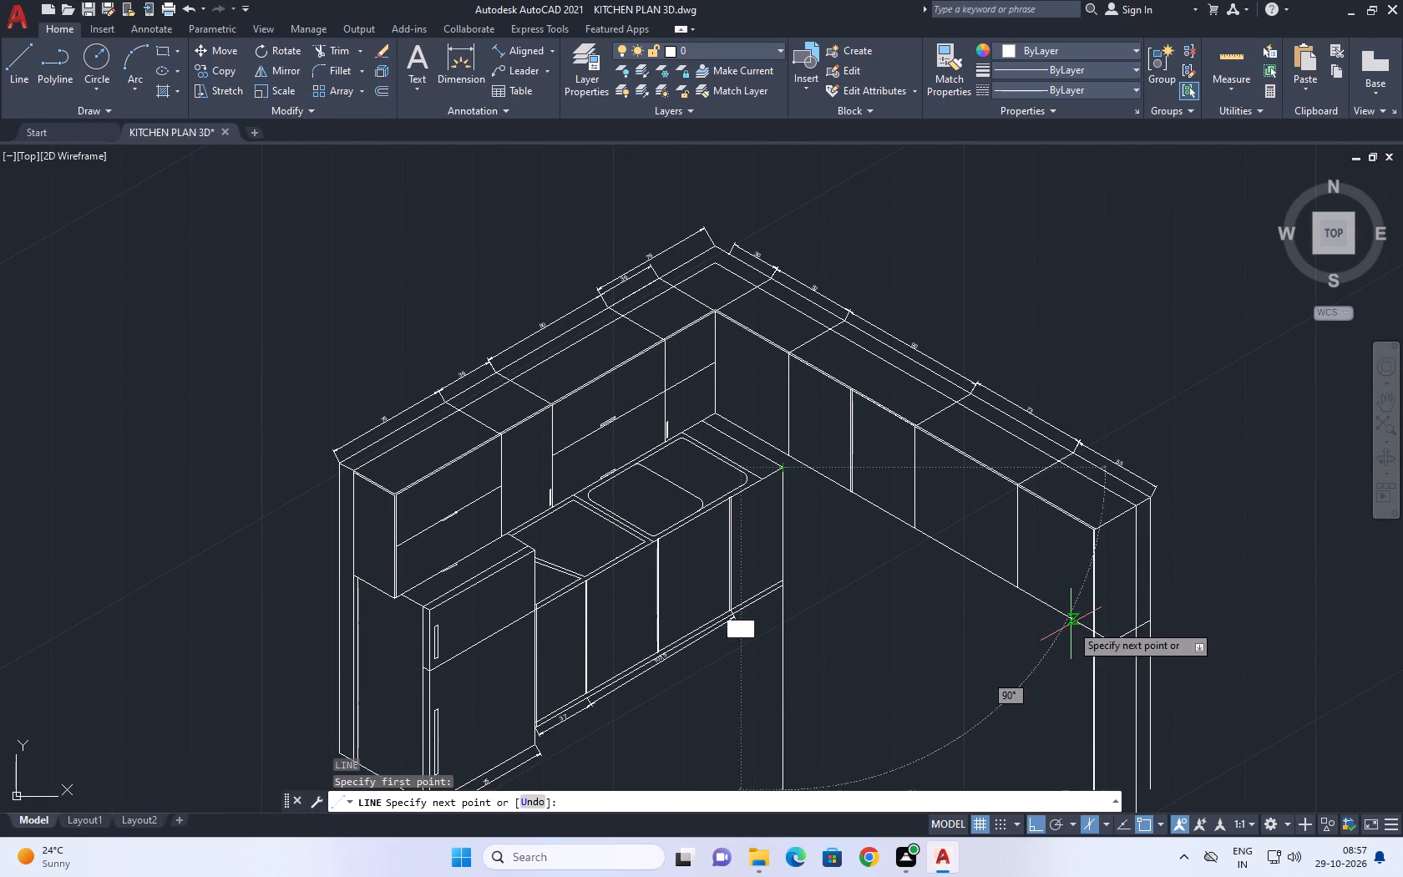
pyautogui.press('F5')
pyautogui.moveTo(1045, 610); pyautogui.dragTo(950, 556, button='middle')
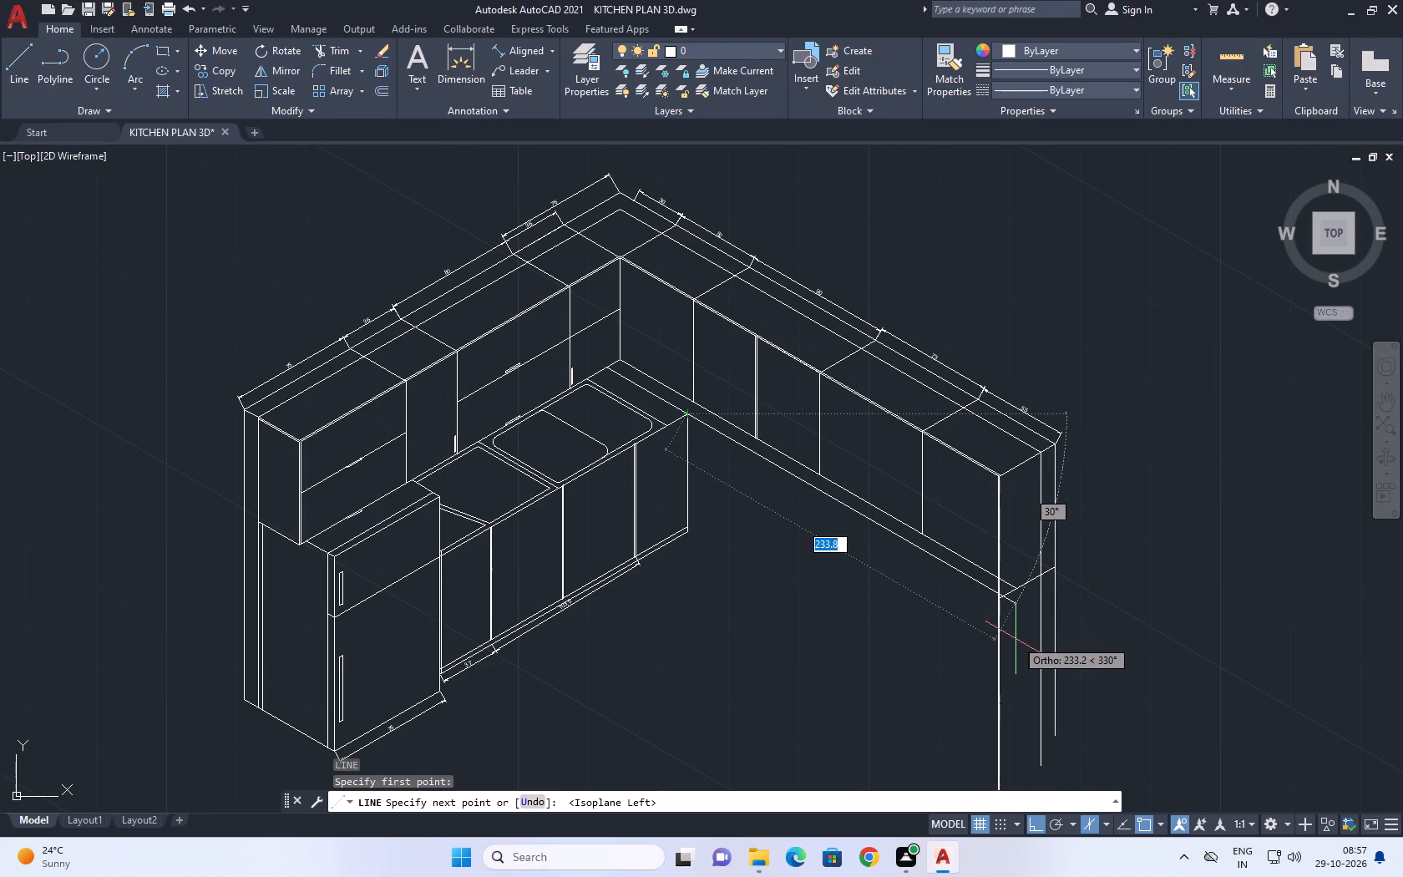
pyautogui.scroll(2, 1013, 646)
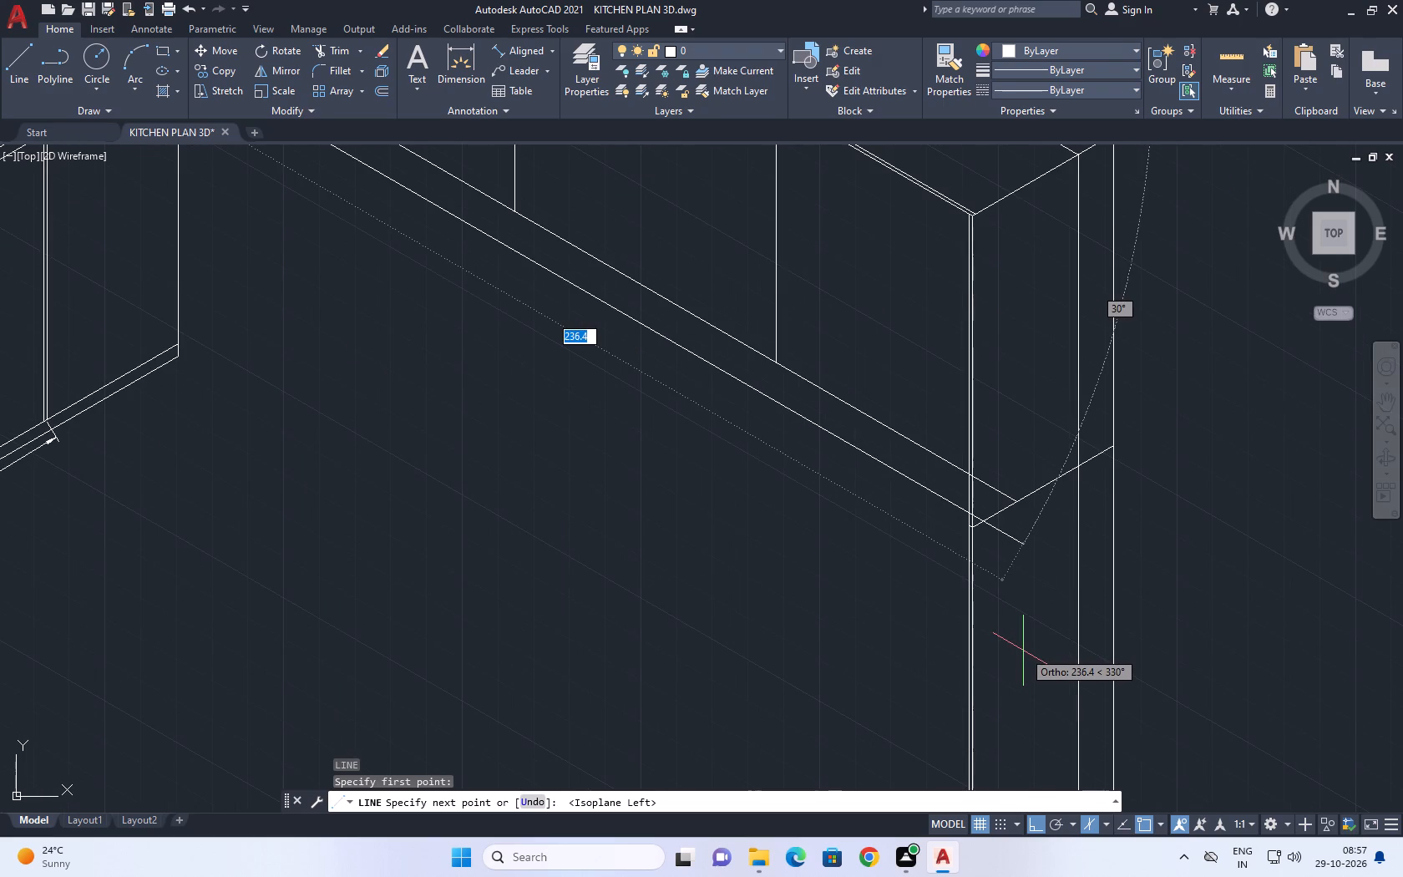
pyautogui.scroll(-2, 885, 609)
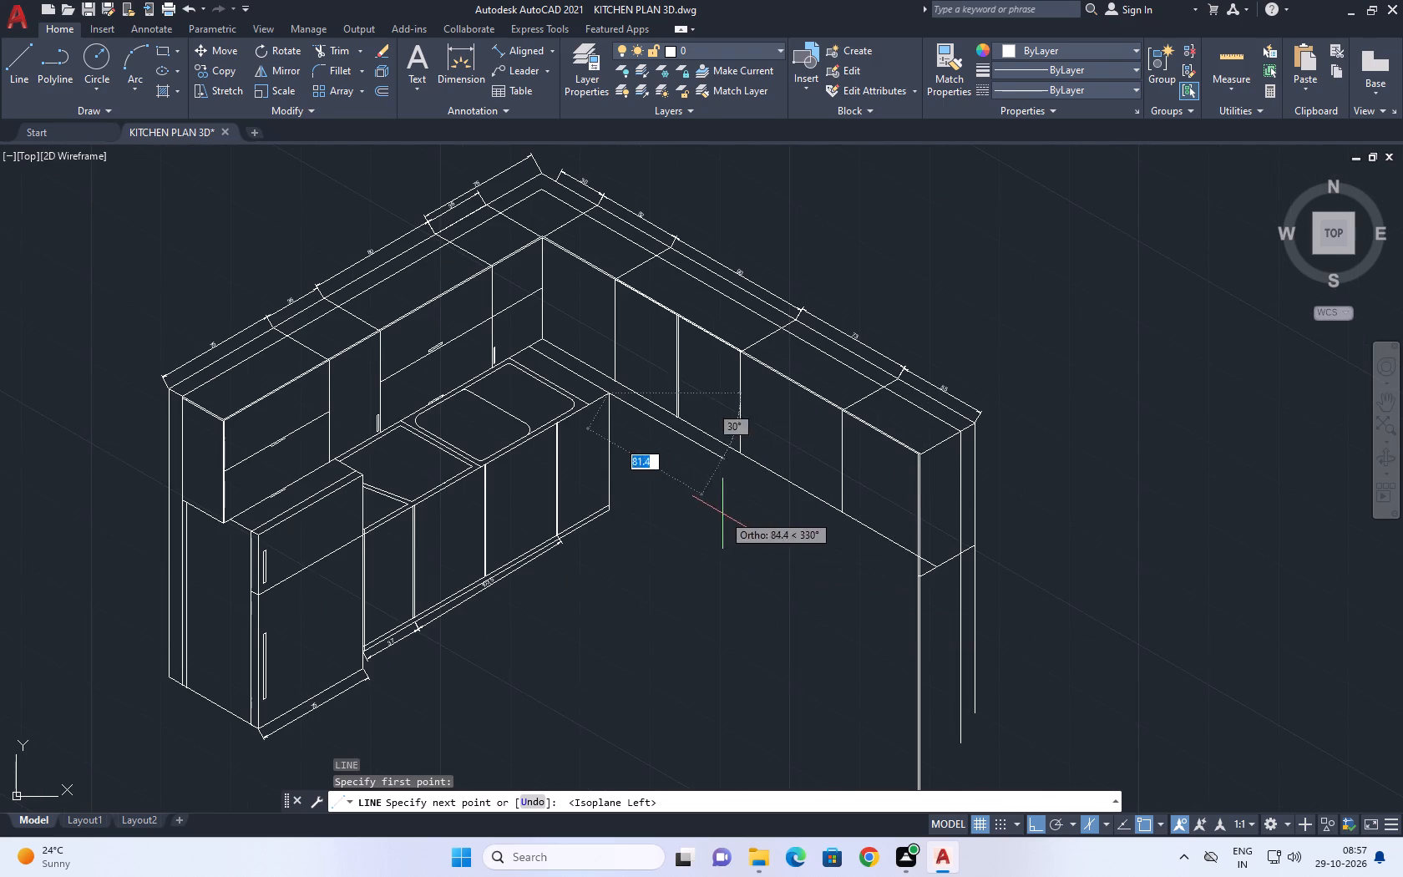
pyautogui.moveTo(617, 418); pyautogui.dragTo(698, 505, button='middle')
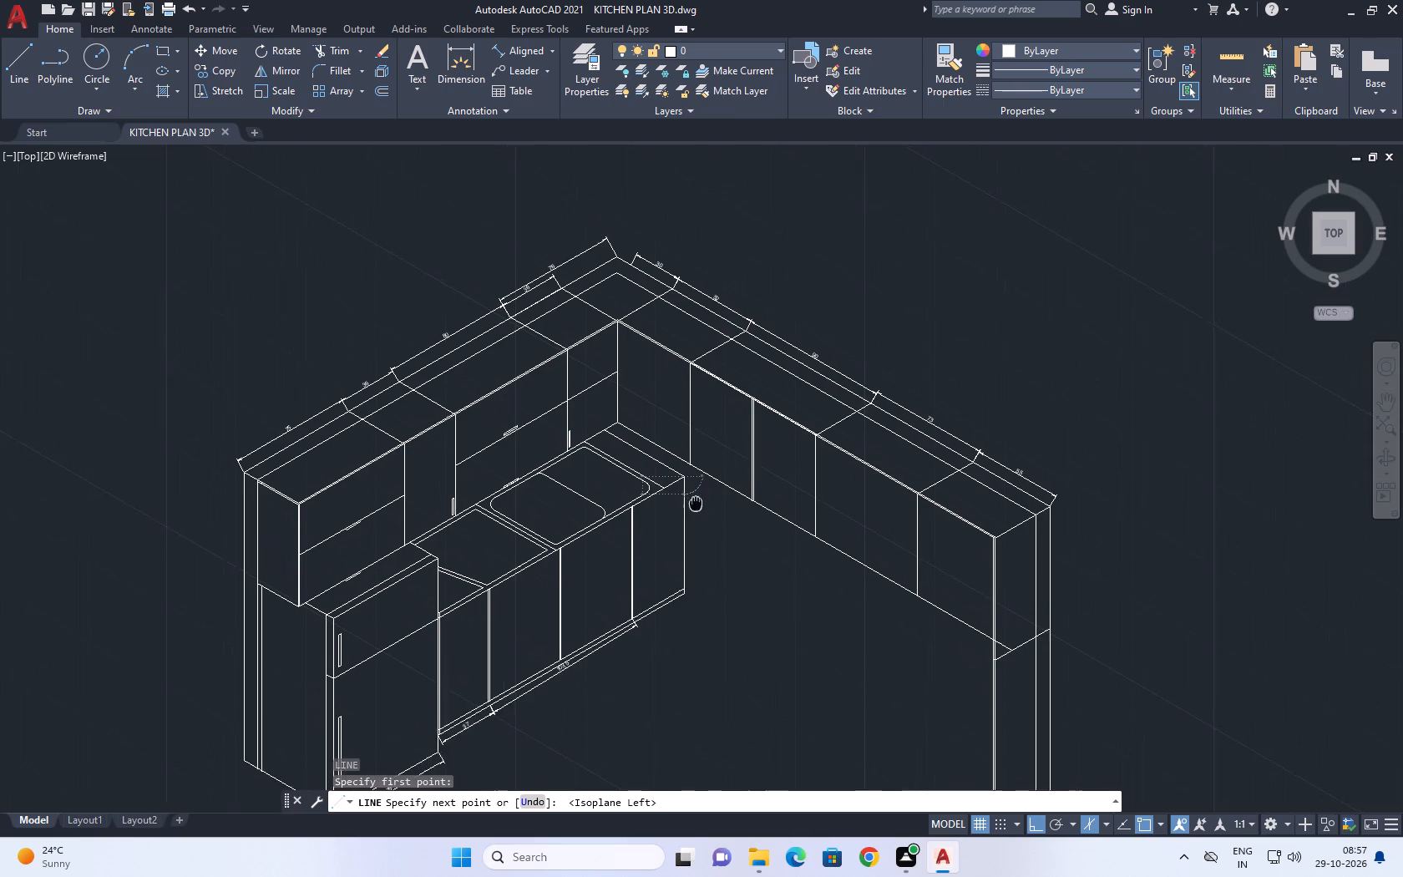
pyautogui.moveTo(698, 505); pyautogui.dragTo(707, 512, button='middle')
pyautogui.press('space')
# Draw three sides of an isometric rectangle from the counter's front edge beside the sink, first side about 18 long, crossing the wall cabinets' bottom edge.
pyautogui.press('space')
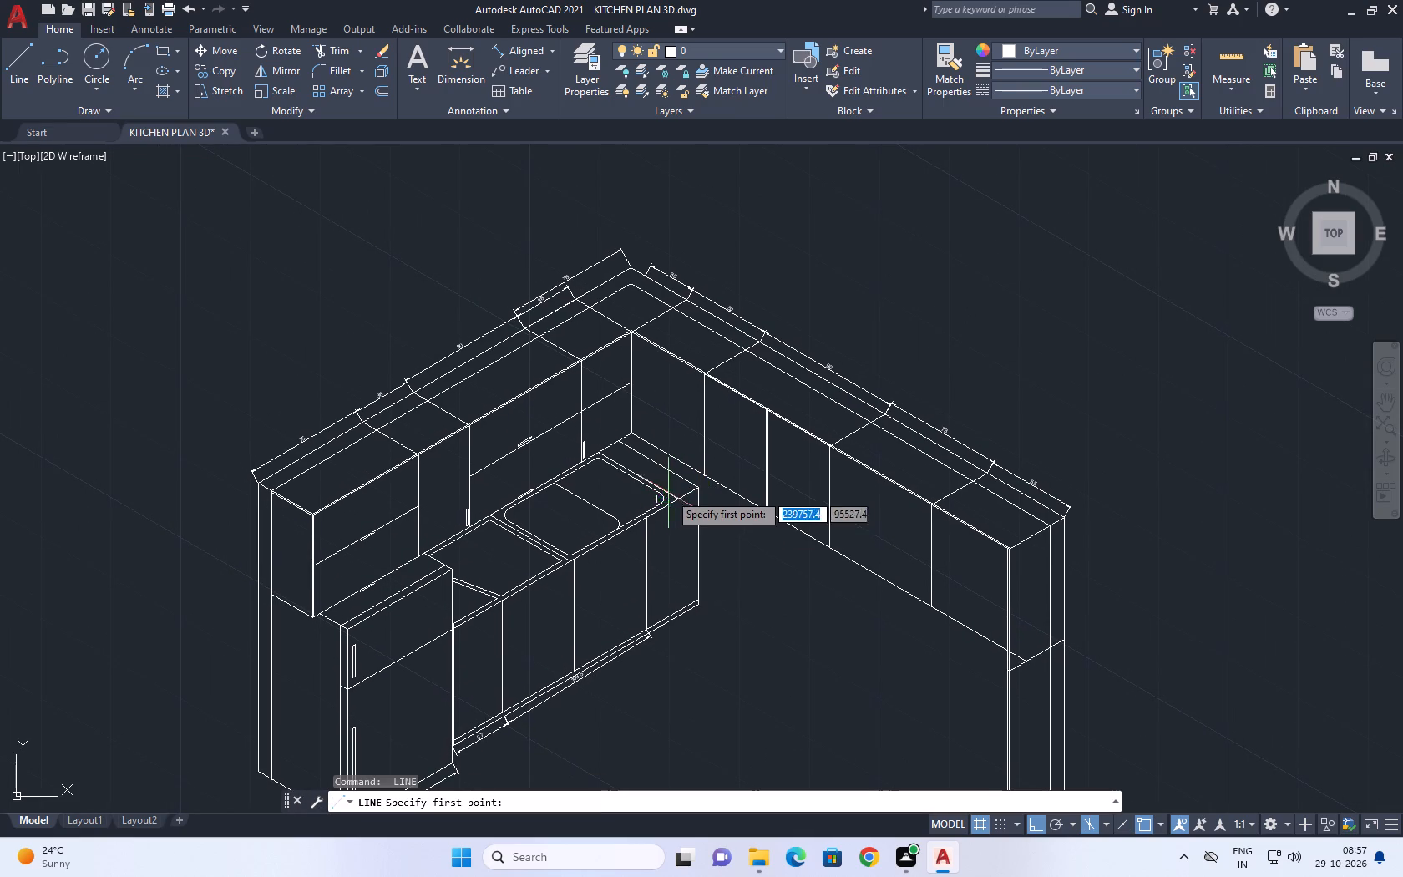
pyautogui.click(677, 497)
pyautogui.moveTo(774, 629); pyautogui.dragTo(746, 535, button='middle')
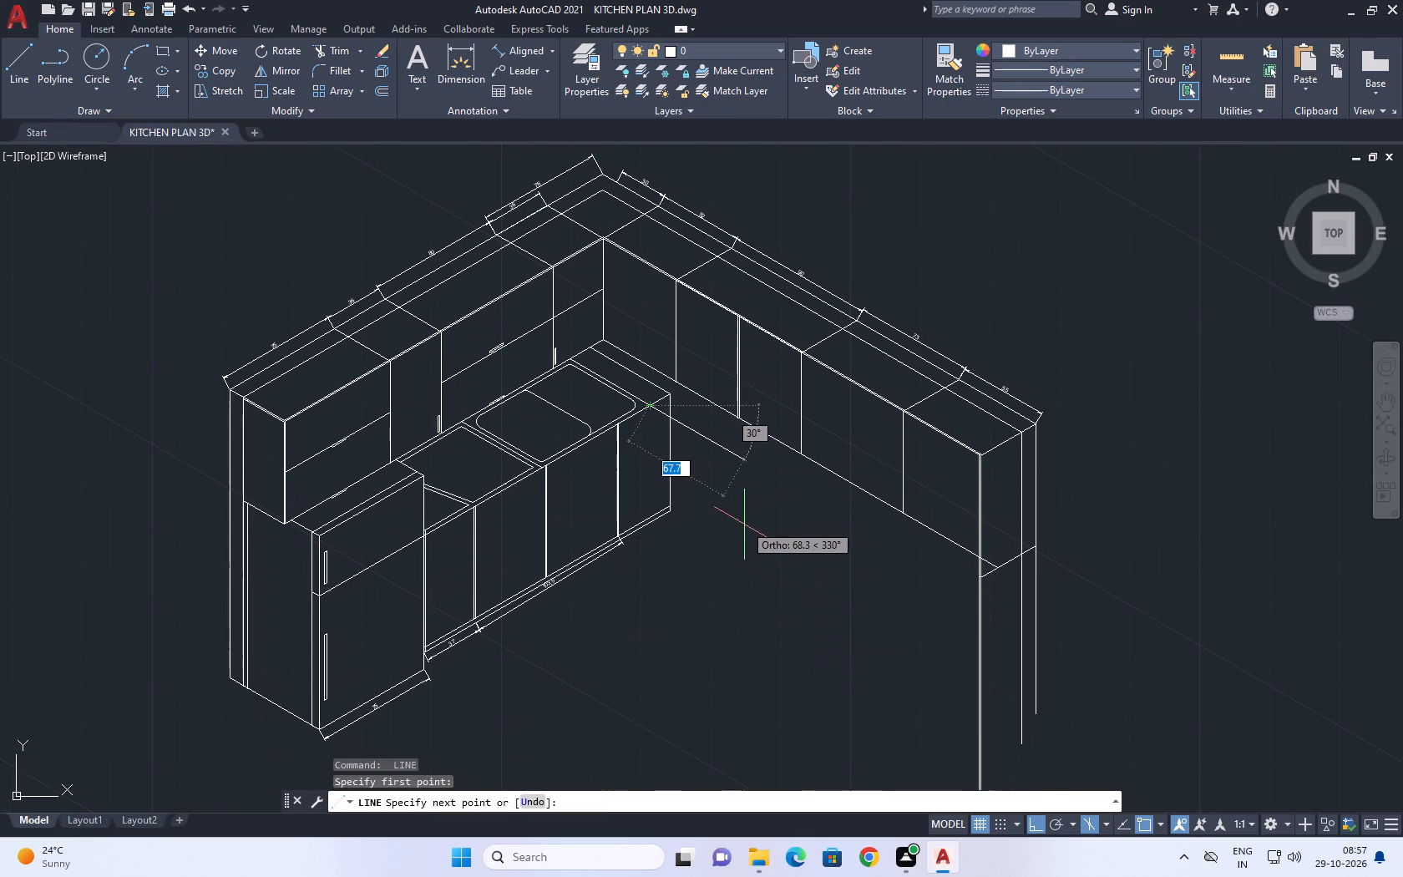
pyautogui.scroll(2, 691, 409)
pyautogui.moveTo(677, 478); pyautogui.dragTo(698, 538, button='middle')
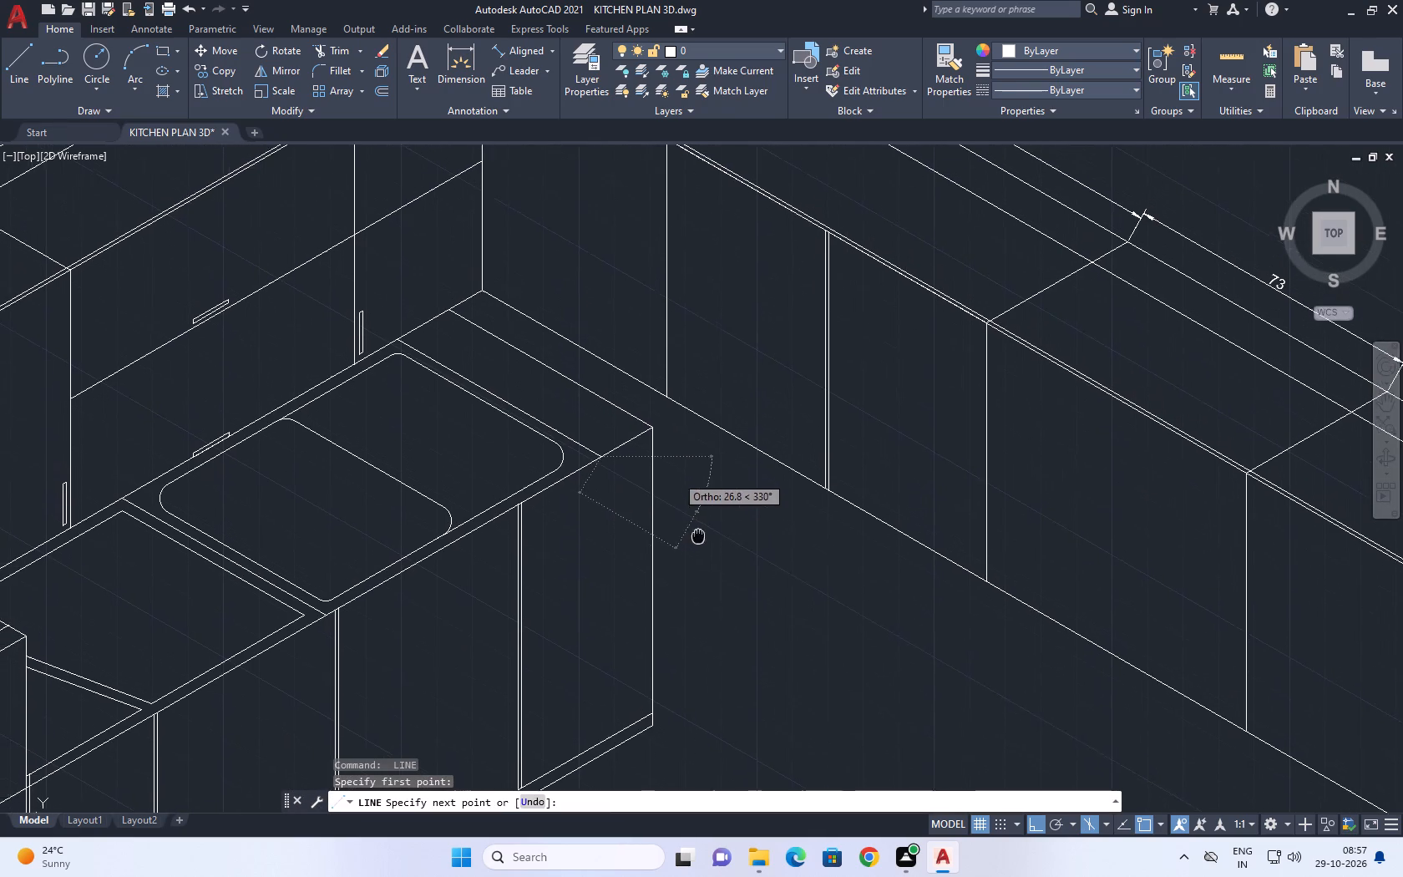
pyautogui.moveTo(698, 538); pyautogui.dragTo(700, 541, button='middle')
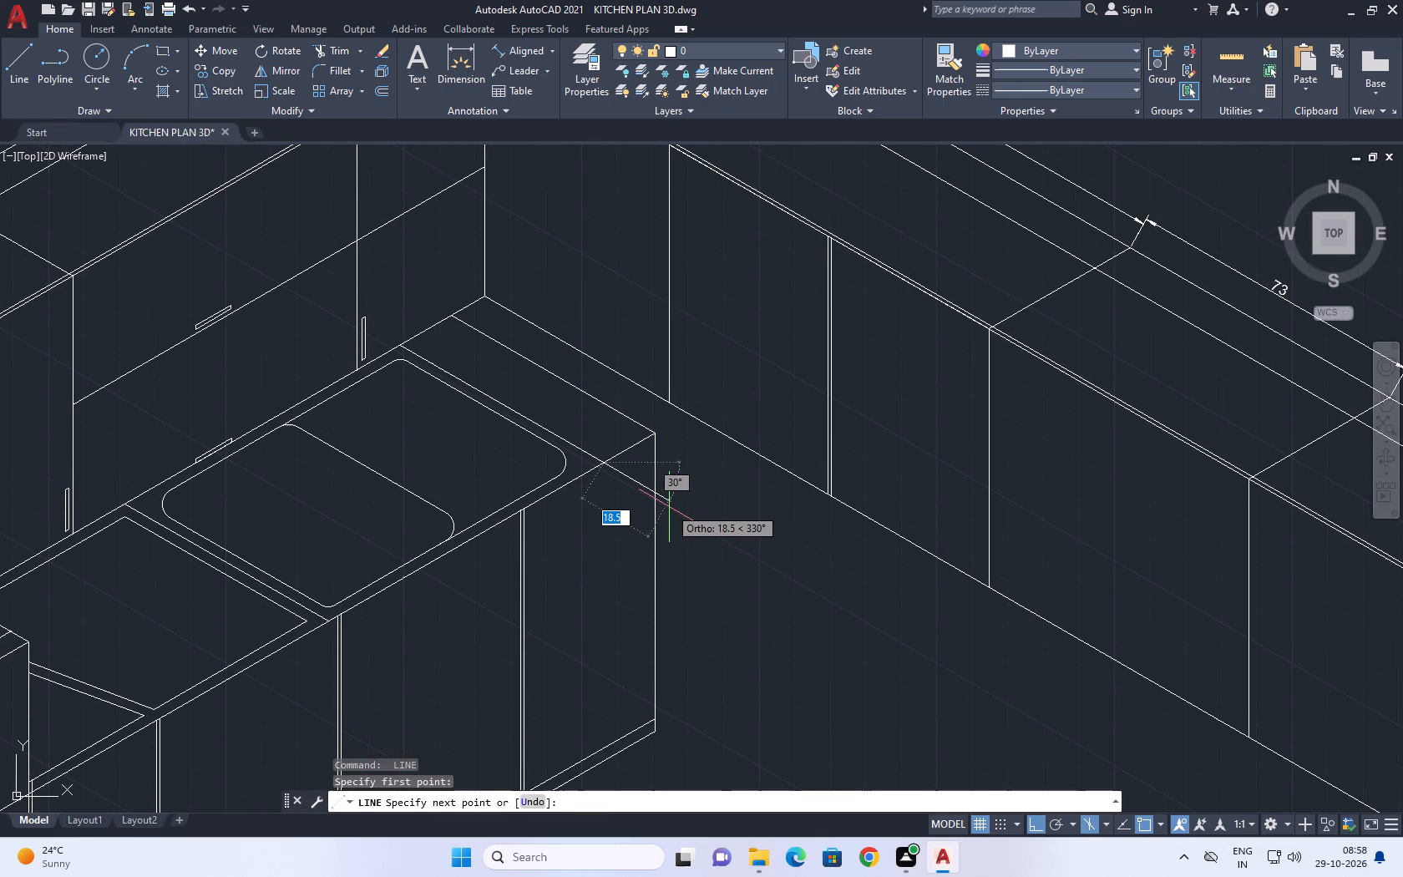
pyautogui.click(669, 507)
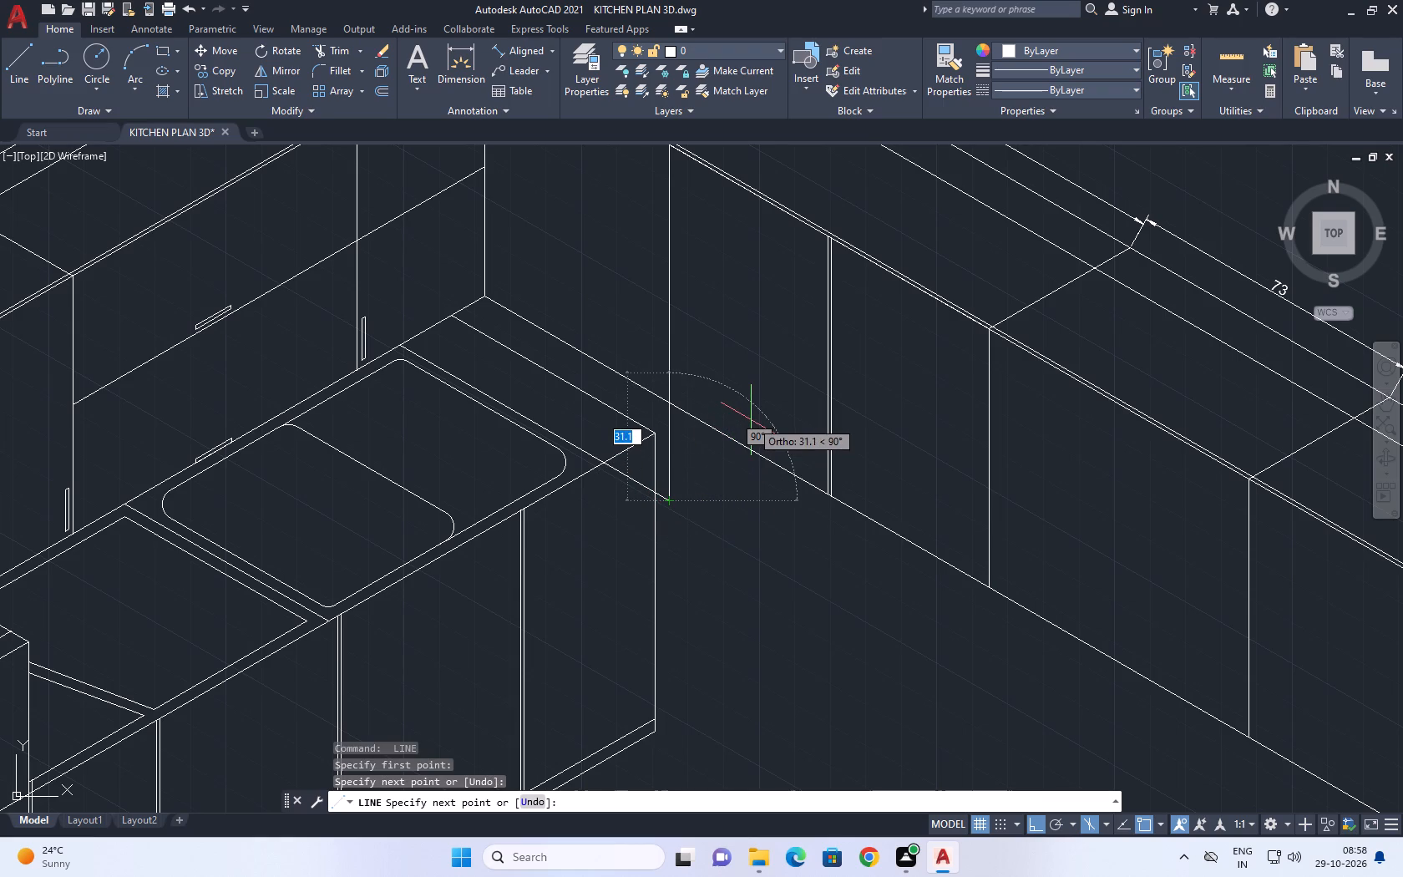
pyautogui.press('F5')
pyautogui.moveTo(767, 418); pyautogui.dragTo(769, 418, button='middle')
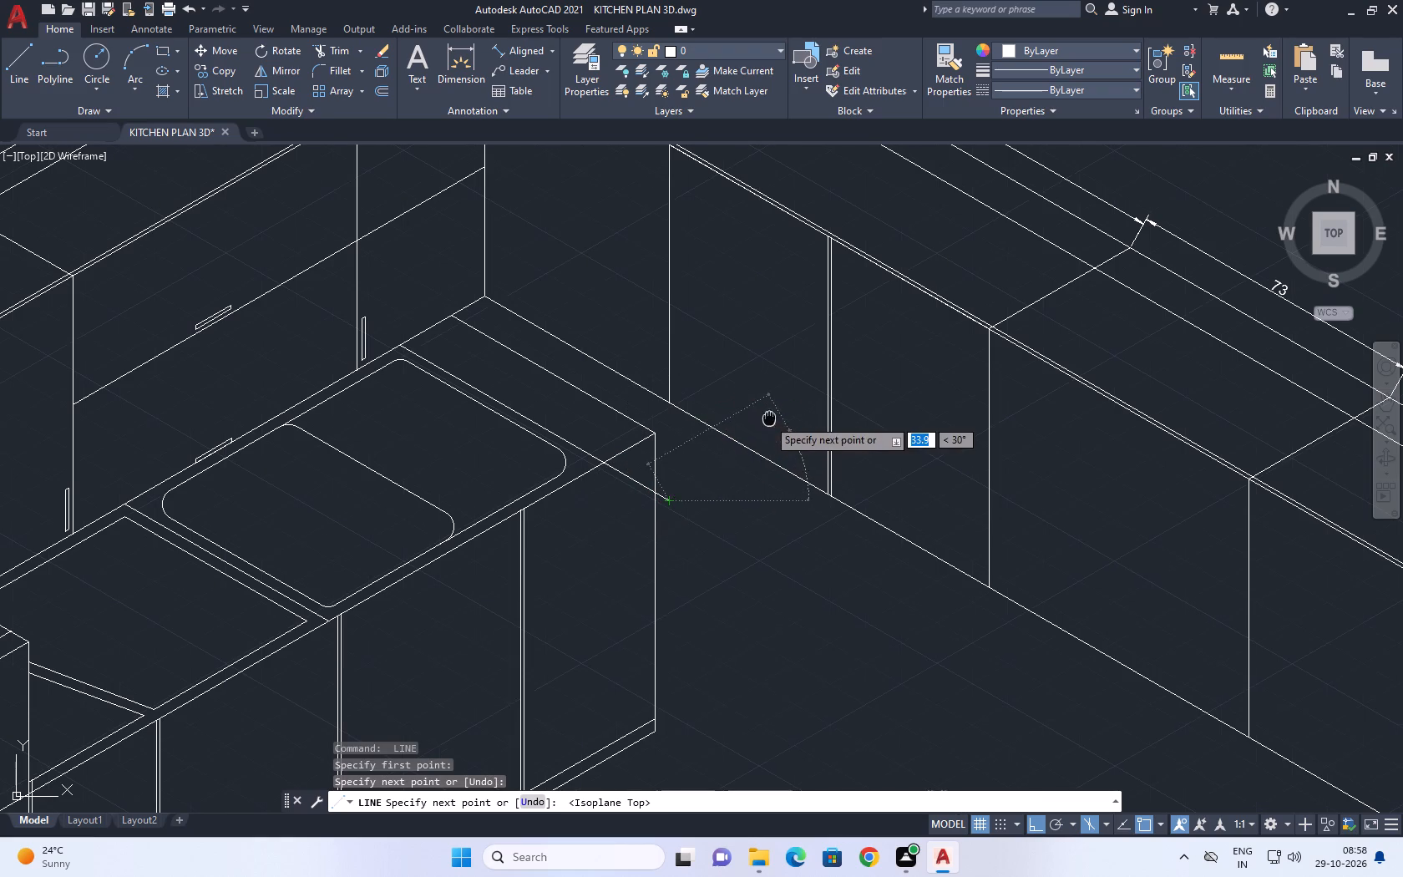
pyautogui.moveTo(769, 418); pyautogui.dragTo(812, 472, button='middle')
pyautogui.scroll(1, 812, 472)
pyautogui.click(840, 473)
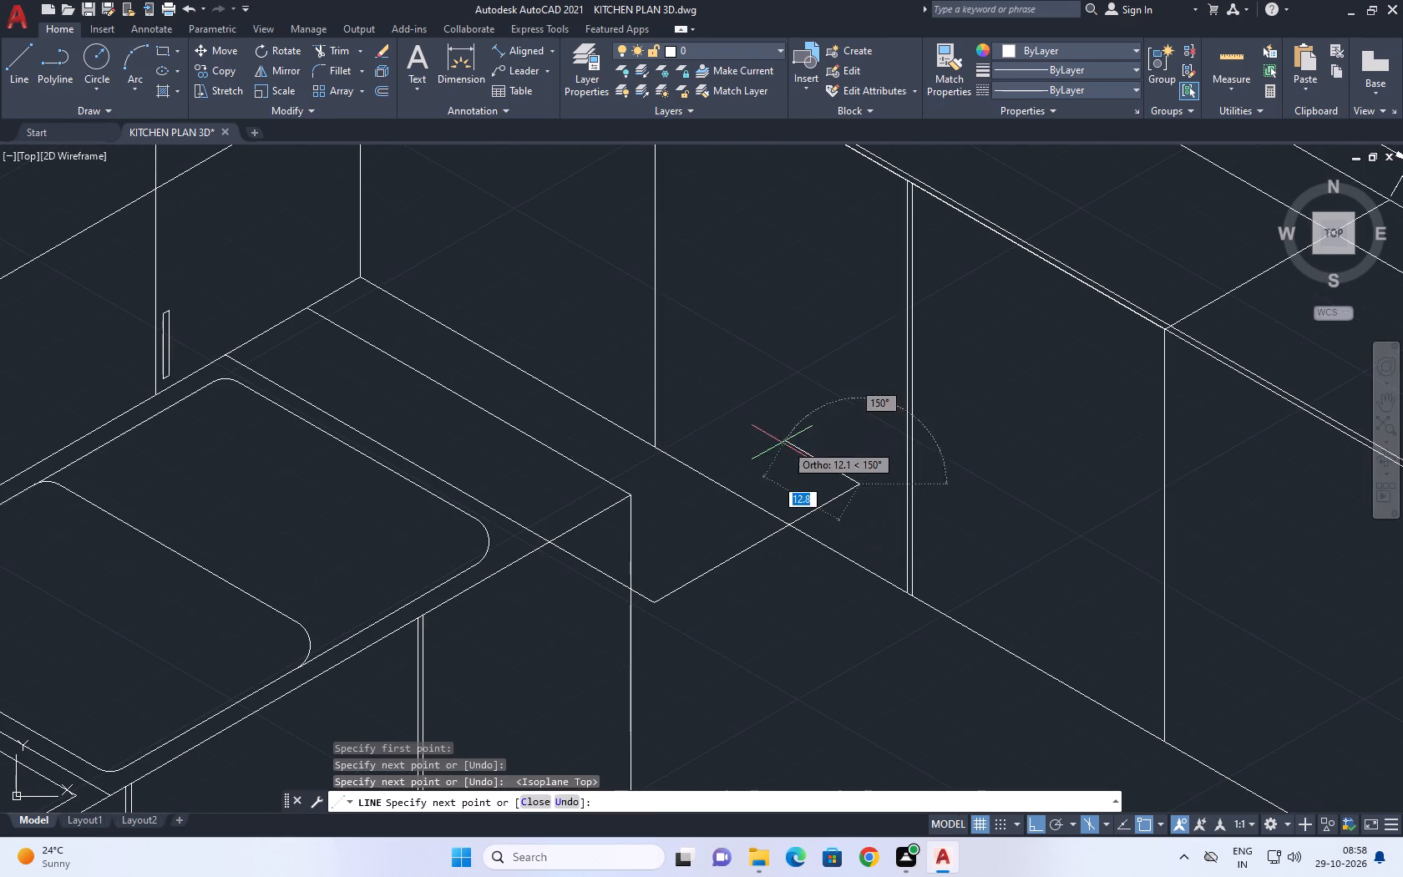
pyautogui.click(716, 388)
pyautogui.press('space')
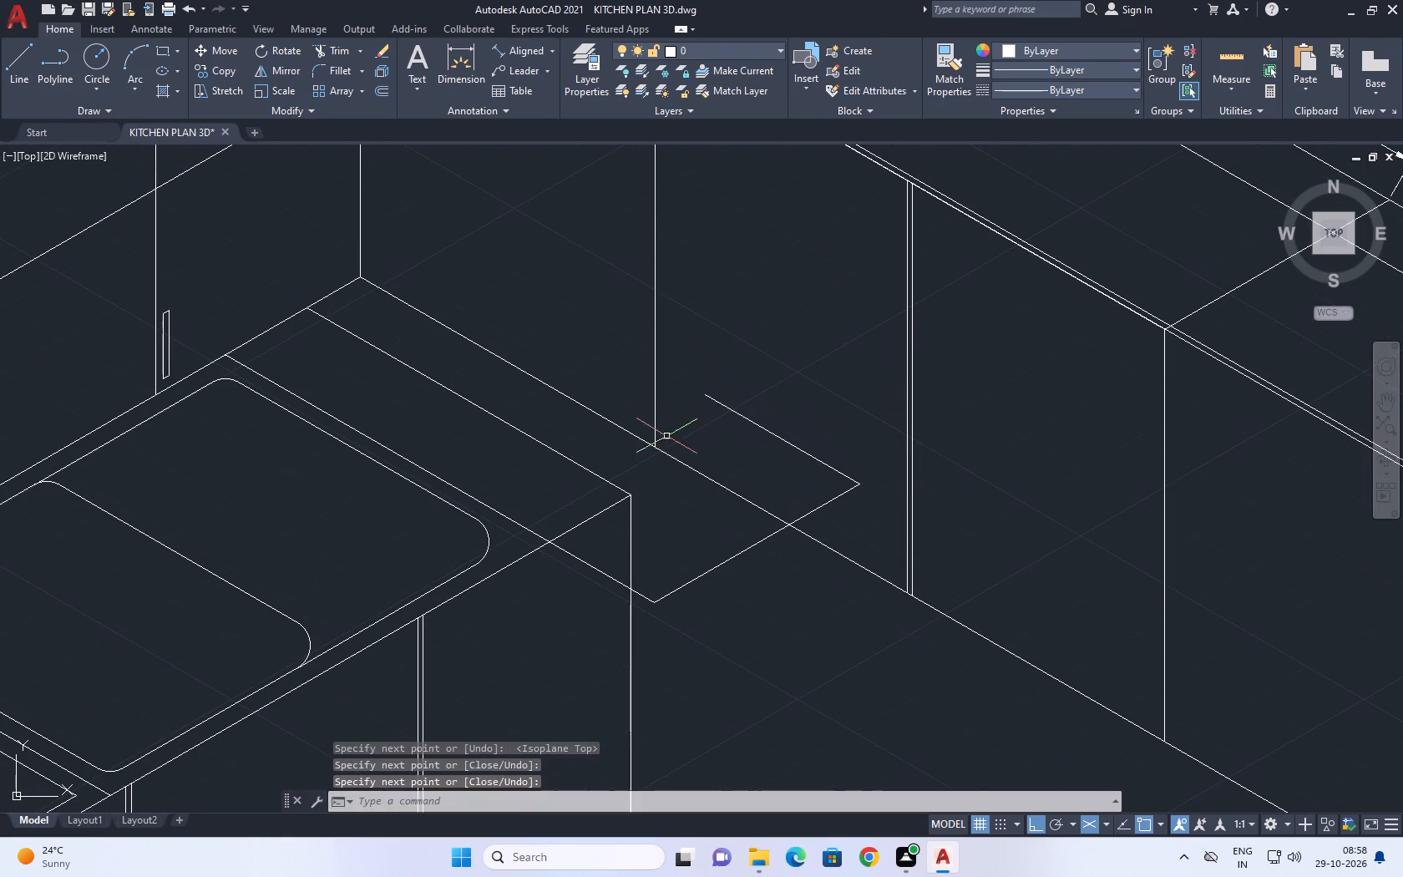
# Draw the rectangle's closing side from the bottom of the divider between the 52 and 90 sections, and trim both overhanging ends at the far corner.
pyautogui.press('space')
pyautogui.click(656, 448)
pyautogui.click(763, 355)
pyautogui.press('space')
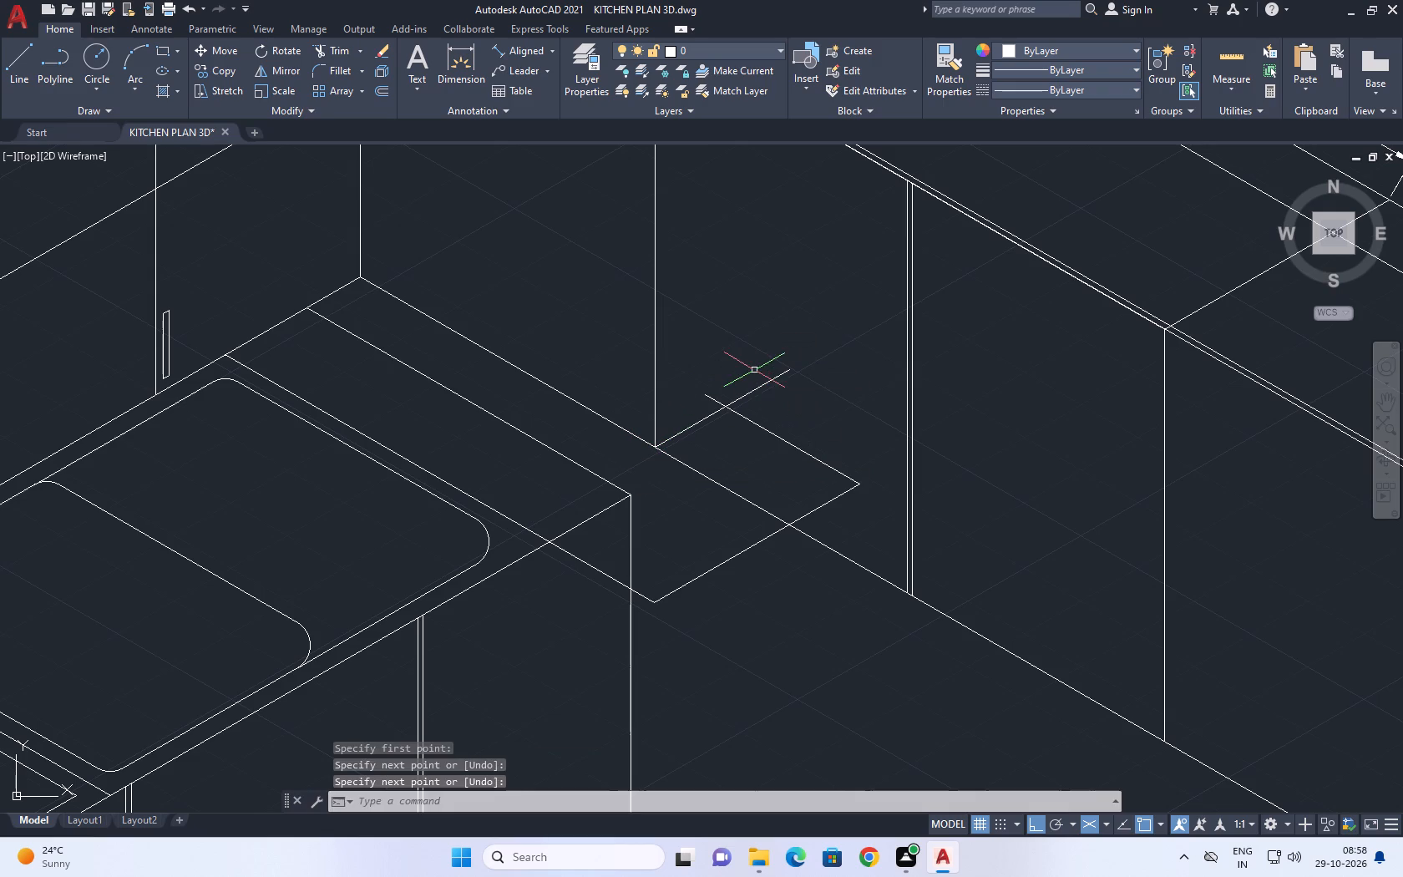
pyautogui.write('tr')
pyautogui.press('space')
pyautogui.click(711, 400)
pyautogui.click(730, 388)
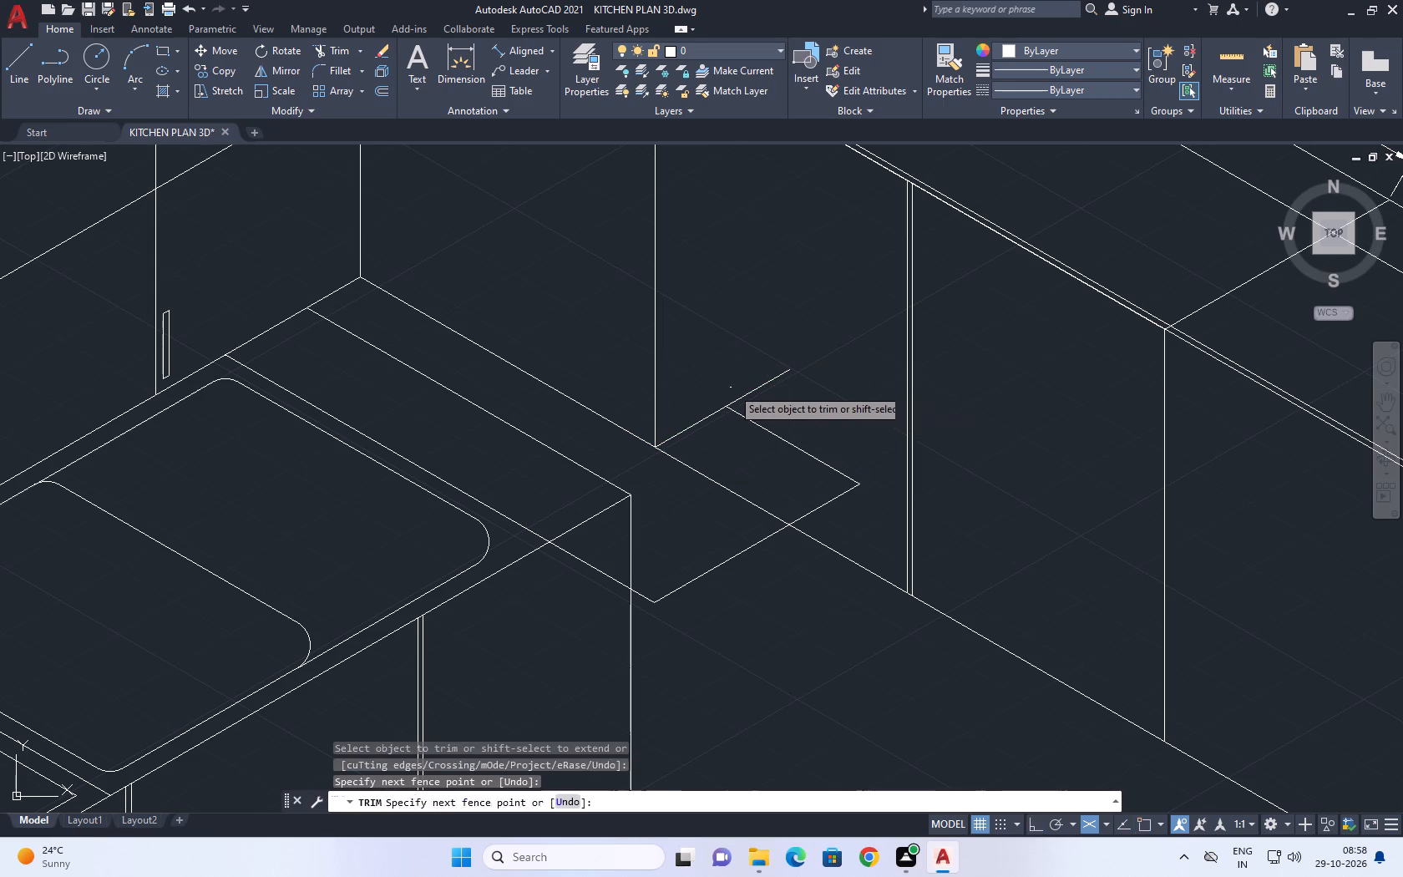
pyautogui.click(768, 401)
pyautogui.press('space')
# Trim the wall cabinets' bottom edge where it runs through the new rectangular outline.
pyautogui.press('t')
pyautogui.press('r')
pyautogui.press('space')
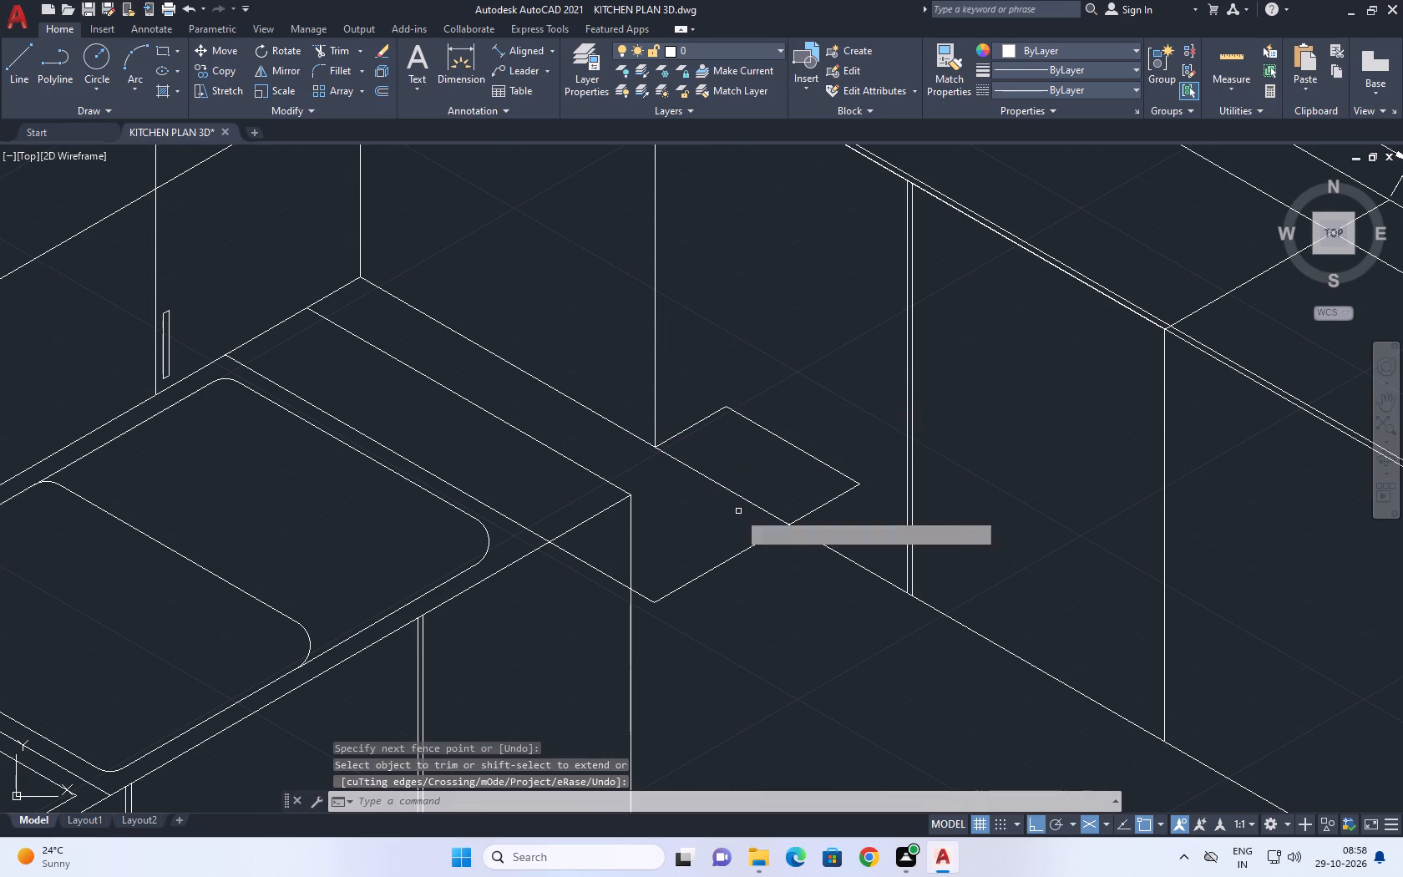
pyautogui.click(749, 520)
pyautogui.click(759, 496)
pyautogui.press('space')
pyautogui.scroll(-1, 756, 511)
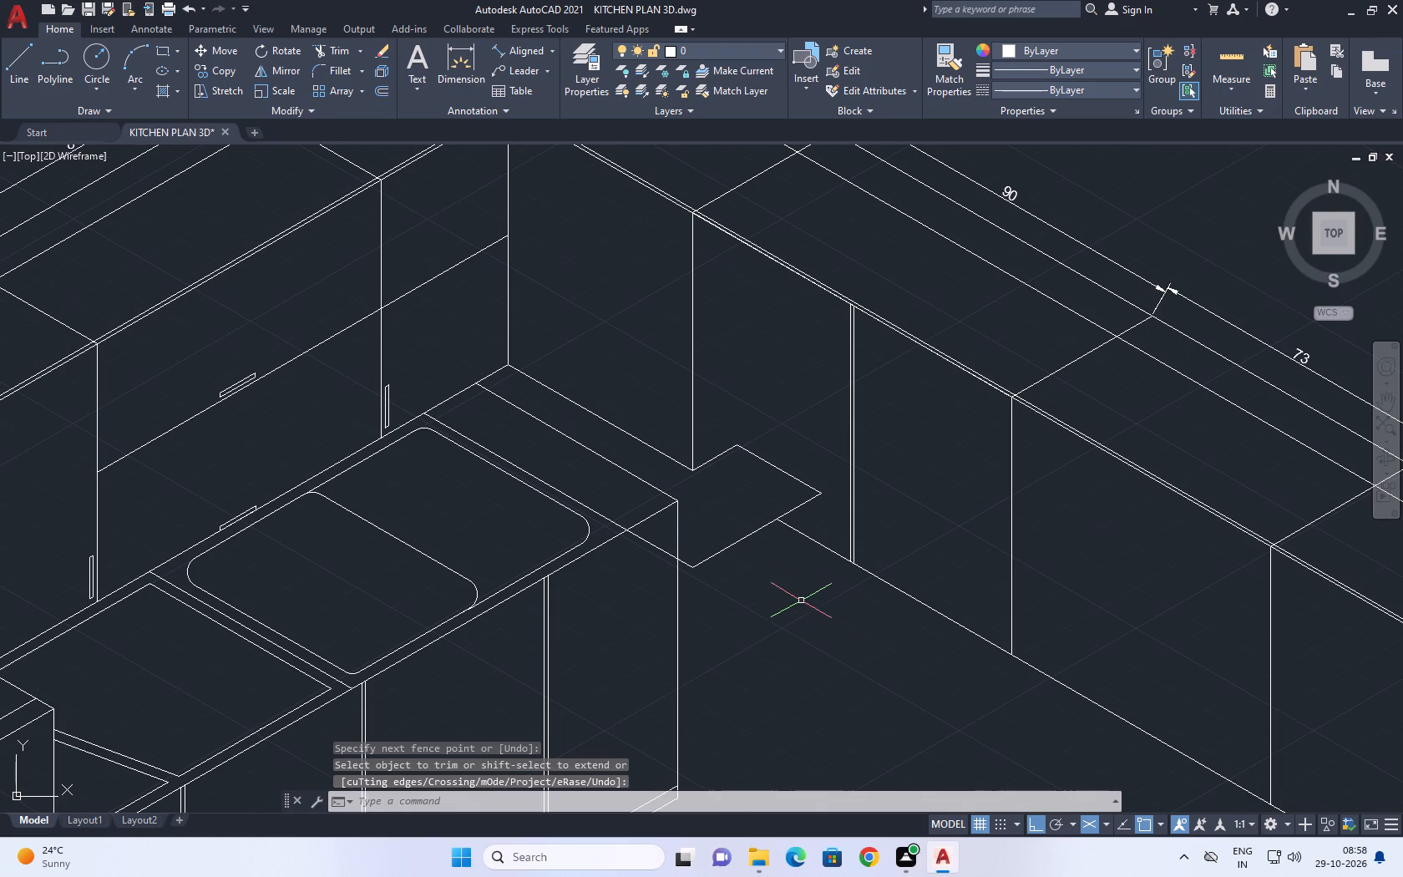
# Trim the counter's old corner lines and the end edge's top inside the extended outline, removing the leftover parallel line behind the sink.
pyautogui.moveTo(678, 538); pyautogui.dragTo(737, 559, button='middle')
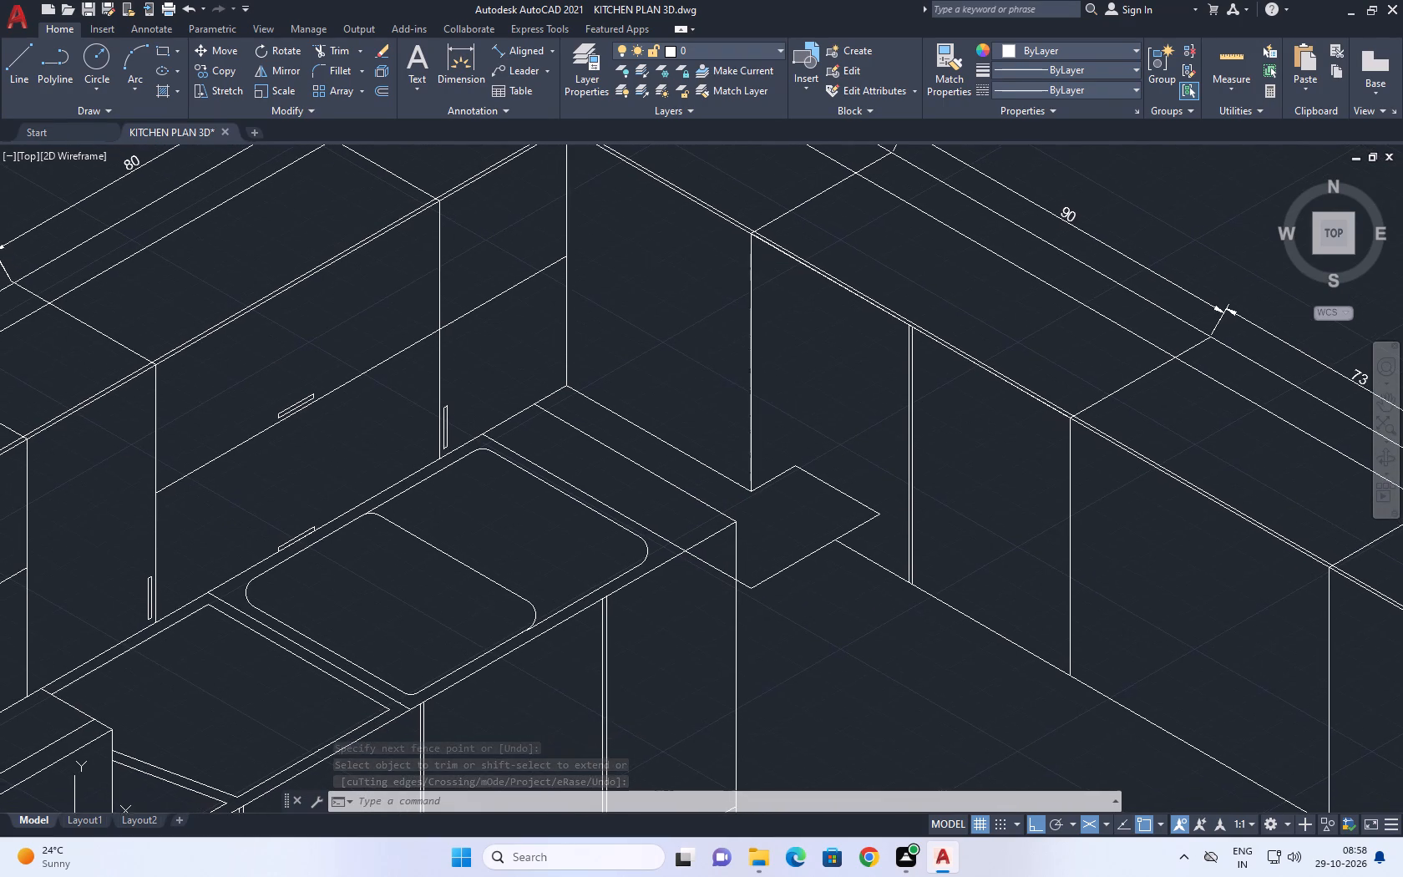
pyautogui.moveTo(722, 559); pyautogui.dragTo(733, 574, button='middle')
pyautogui.press('t')
pyautogui.press('r')
pyautogui.press('space')
pyautogui.click(758, 577)
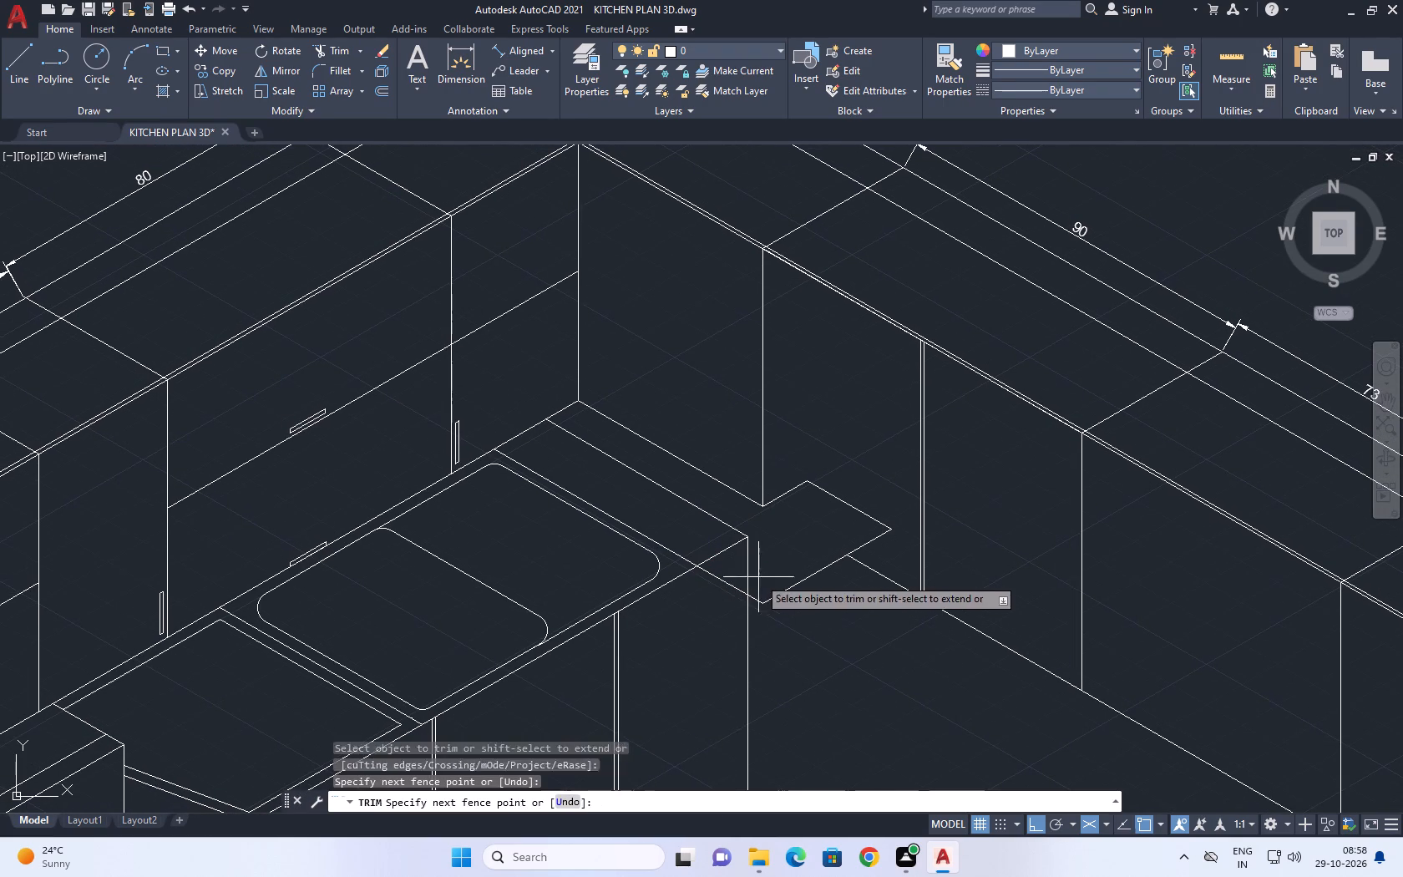
pyautogui.click(744, 557)
pyautogui.click(743, 540)
pyautogui.click(743, 535)
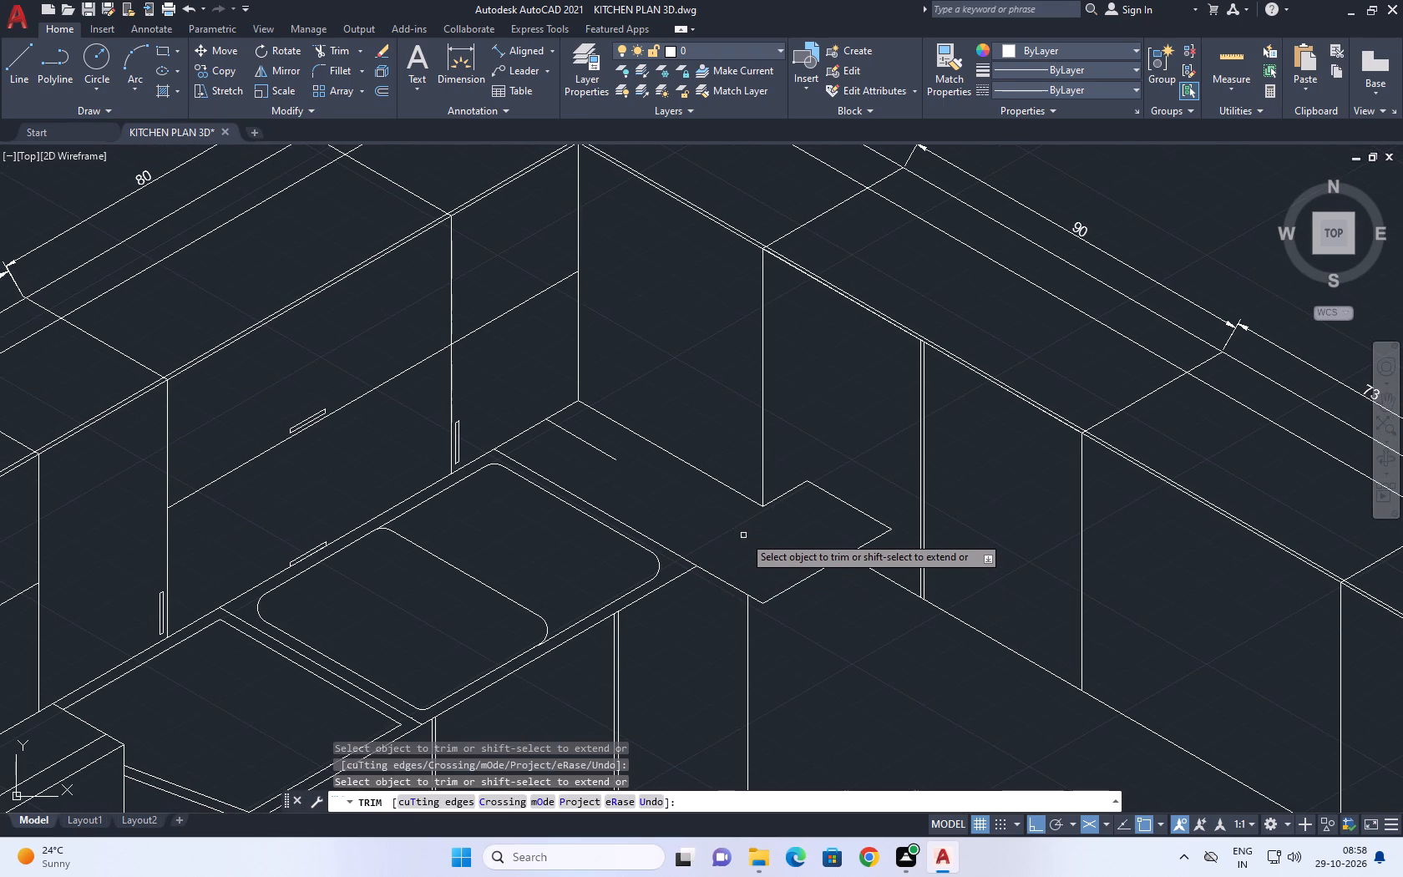
pyautogui.click(619, 452)
pyautogui.click(589, 452)
pyautogui.press('space')
# Examine the counter extension outline and the inner corner below the wall cabinets.
pyautogui.scroll(-2, 793, 524)
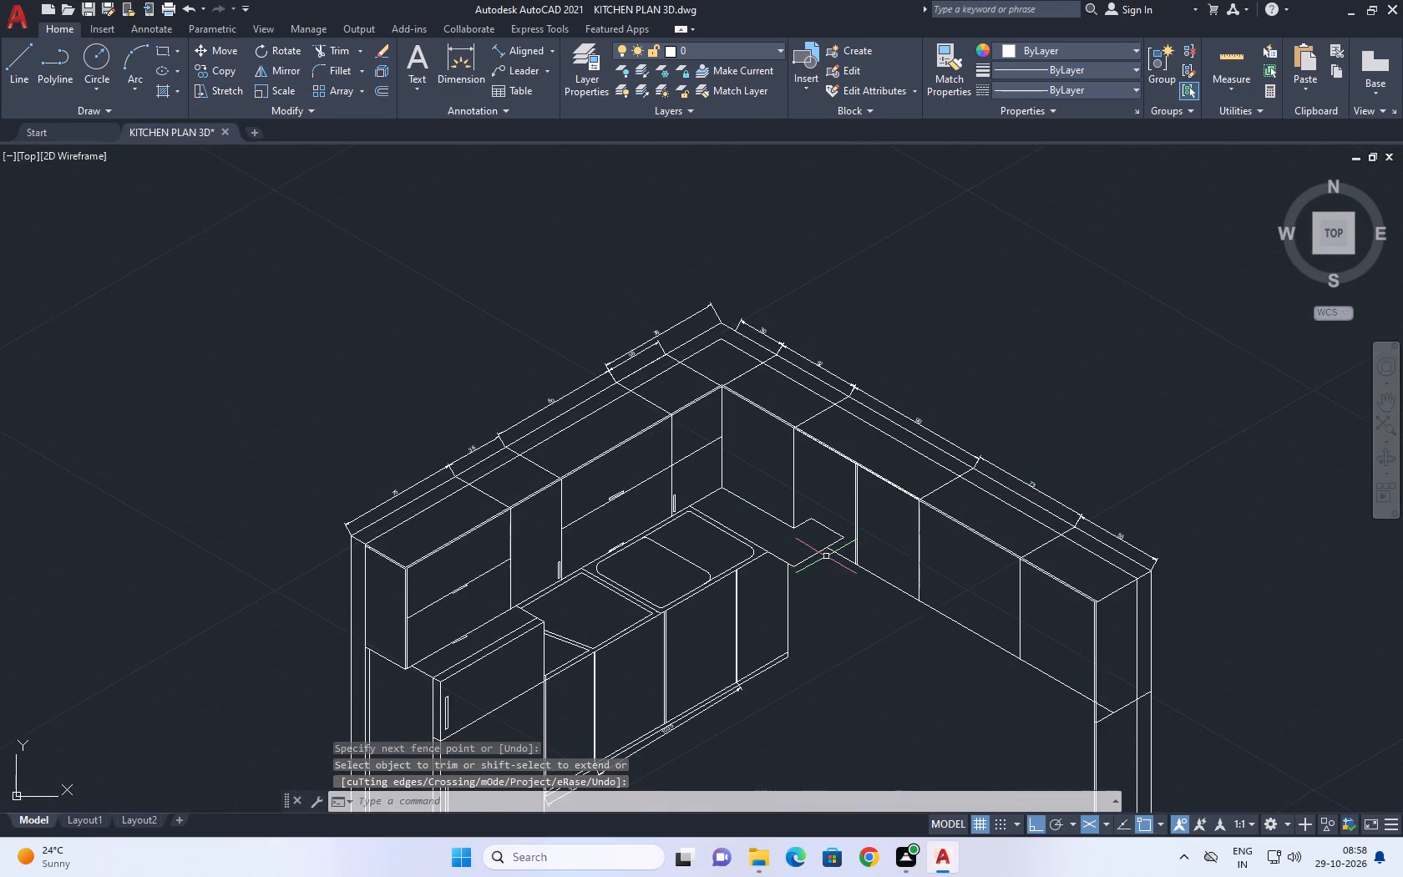
pyautogui.moveTo(808, 551); pyautogui.dragTo(813, 563, button='middle')
pyautogui.moveTo(853, 553); pyautogui.dragTo(872, 582, button='middle')
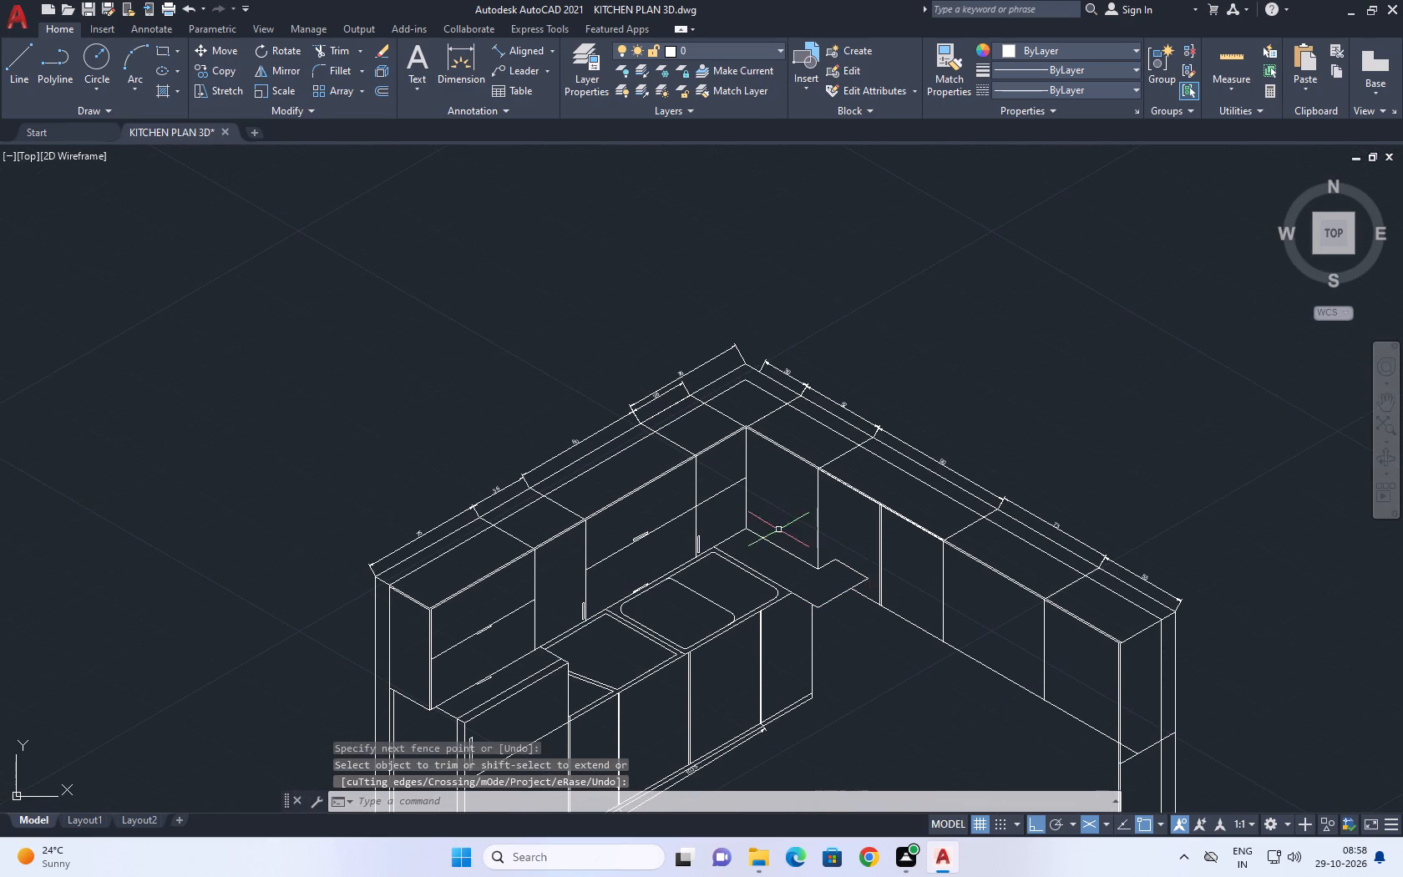
pyautogui.scroll(1, 754, 536)
pyautogui.moveTo(749, 534); pyautogui.dragTo(759, 556, button='middle')
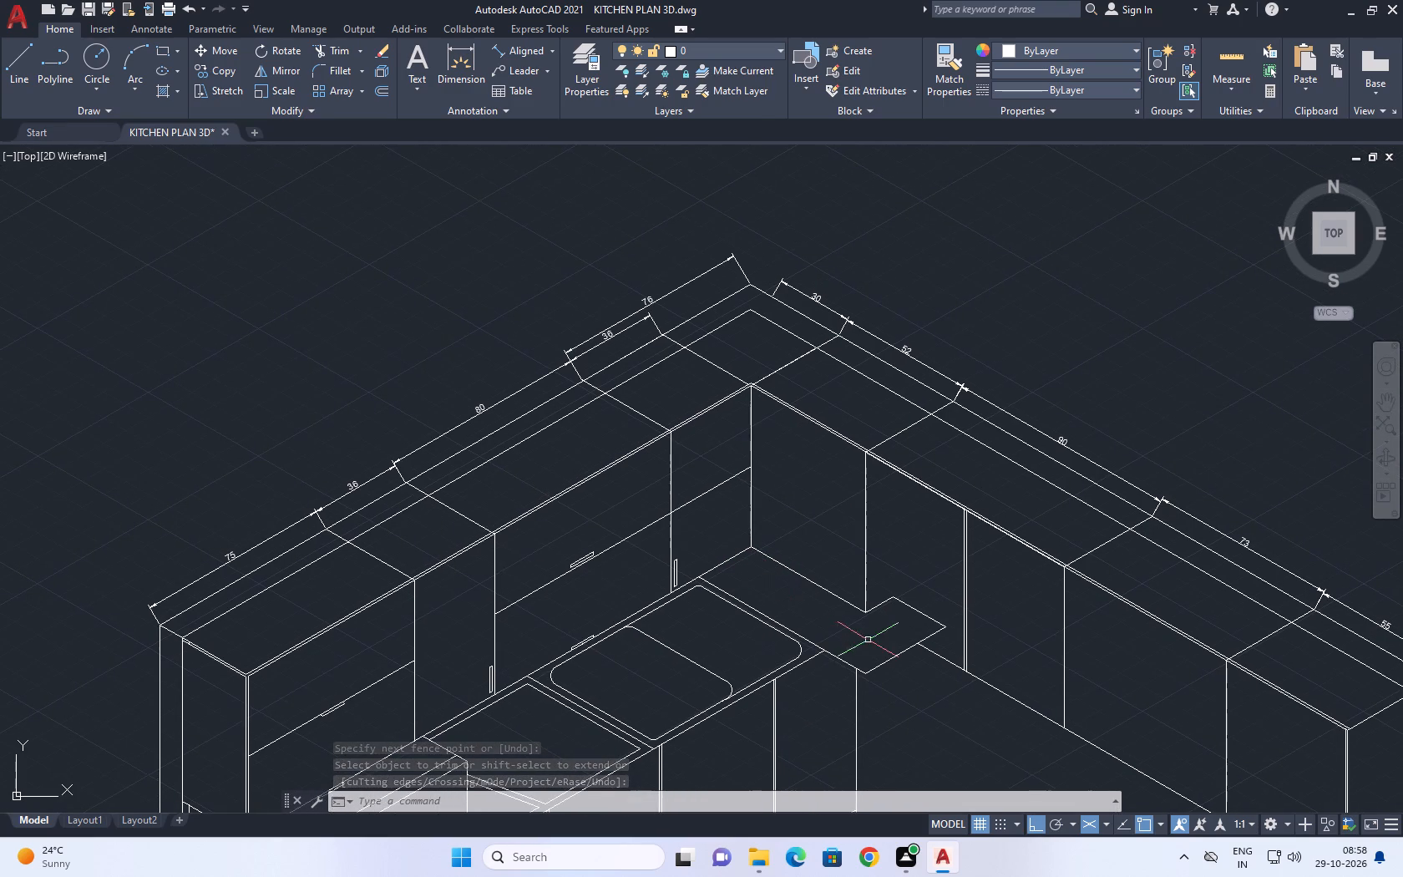
pyautogui.moveTo(891, 624); pyautogui.dragTo(803, 538, button='middle')
pyautogui.middleClick(803, 538)
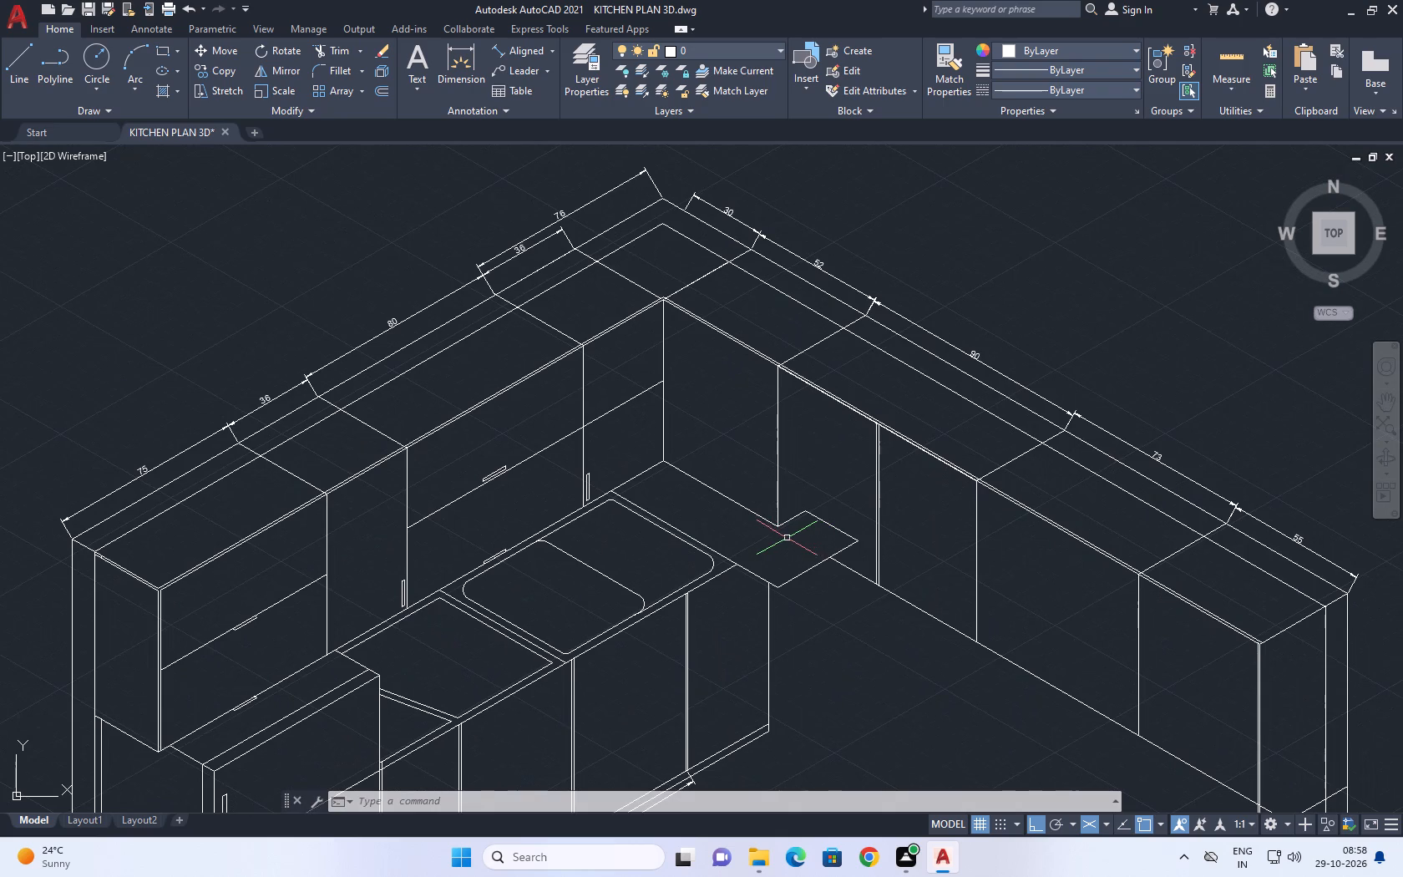
pyautogui.press('e')
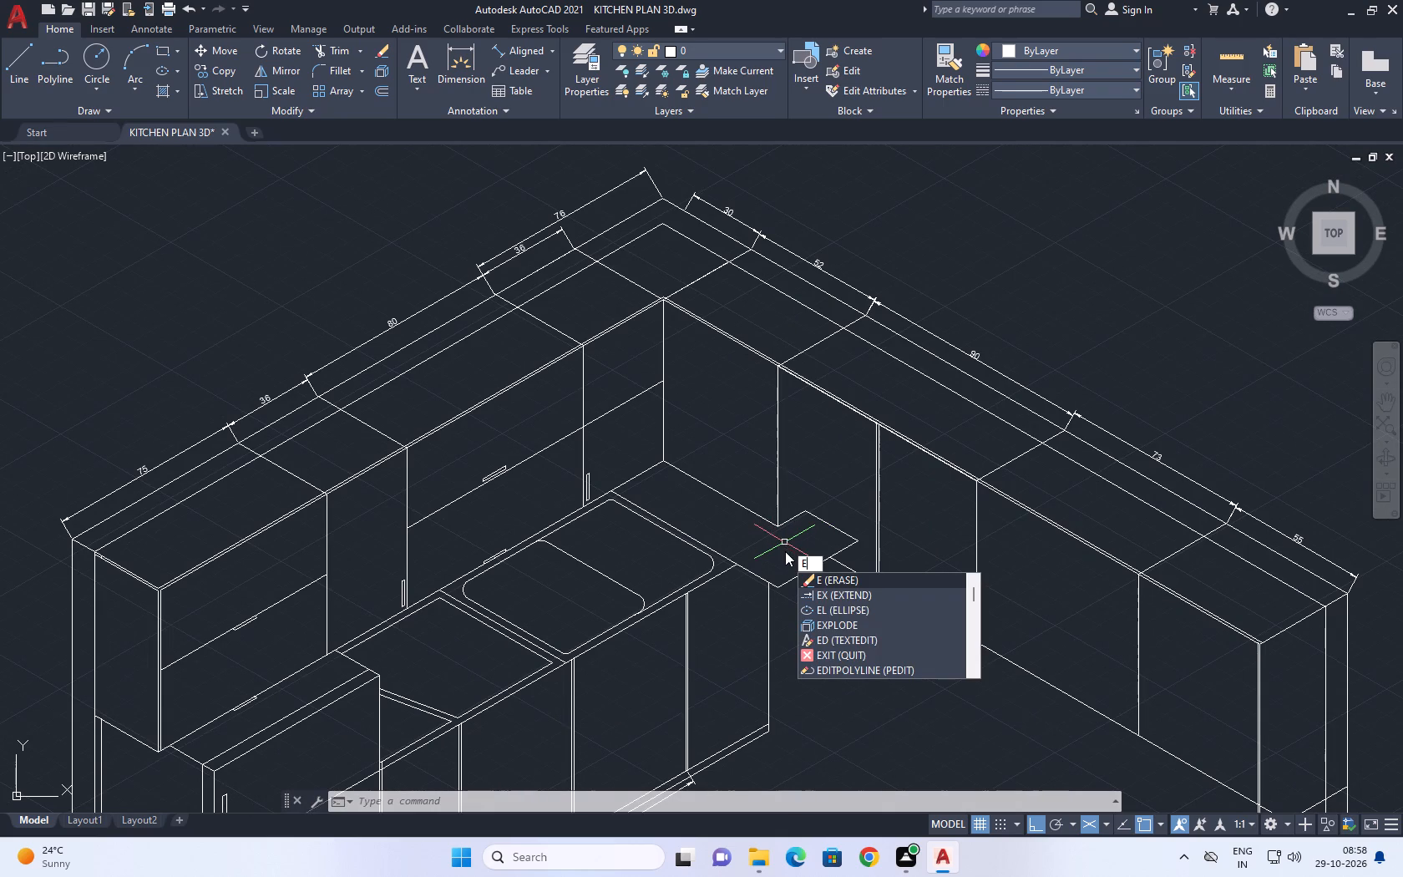
pyautogui.press('Escape')
pyautogui.moveTo(790, 540); pyautogui.dragTo(790, 543, button='middle')
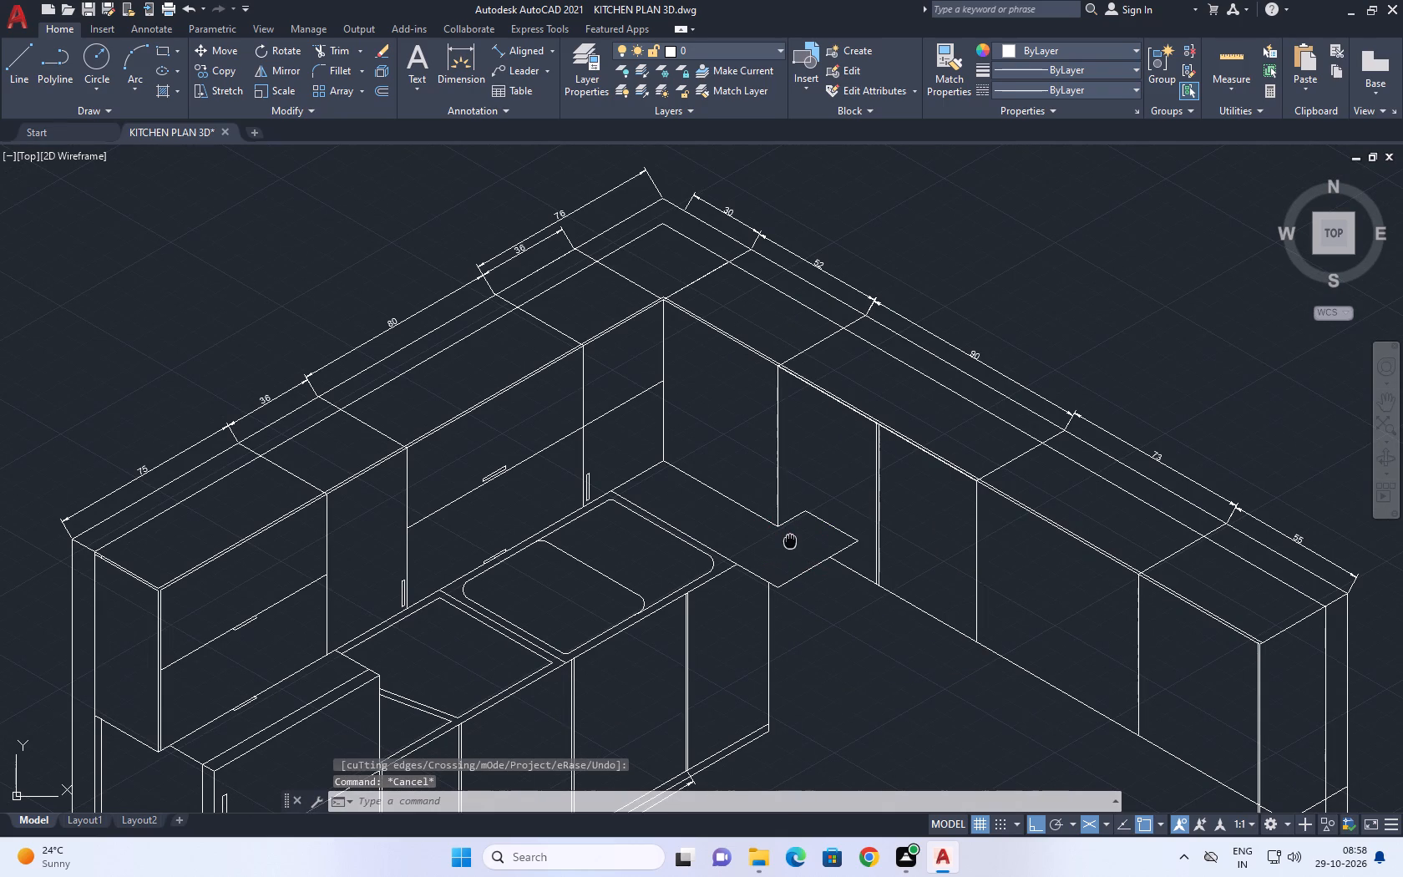
pyautogui.moveTo(790, 543); pyautogui.dragTo(789, 581, button='middle')
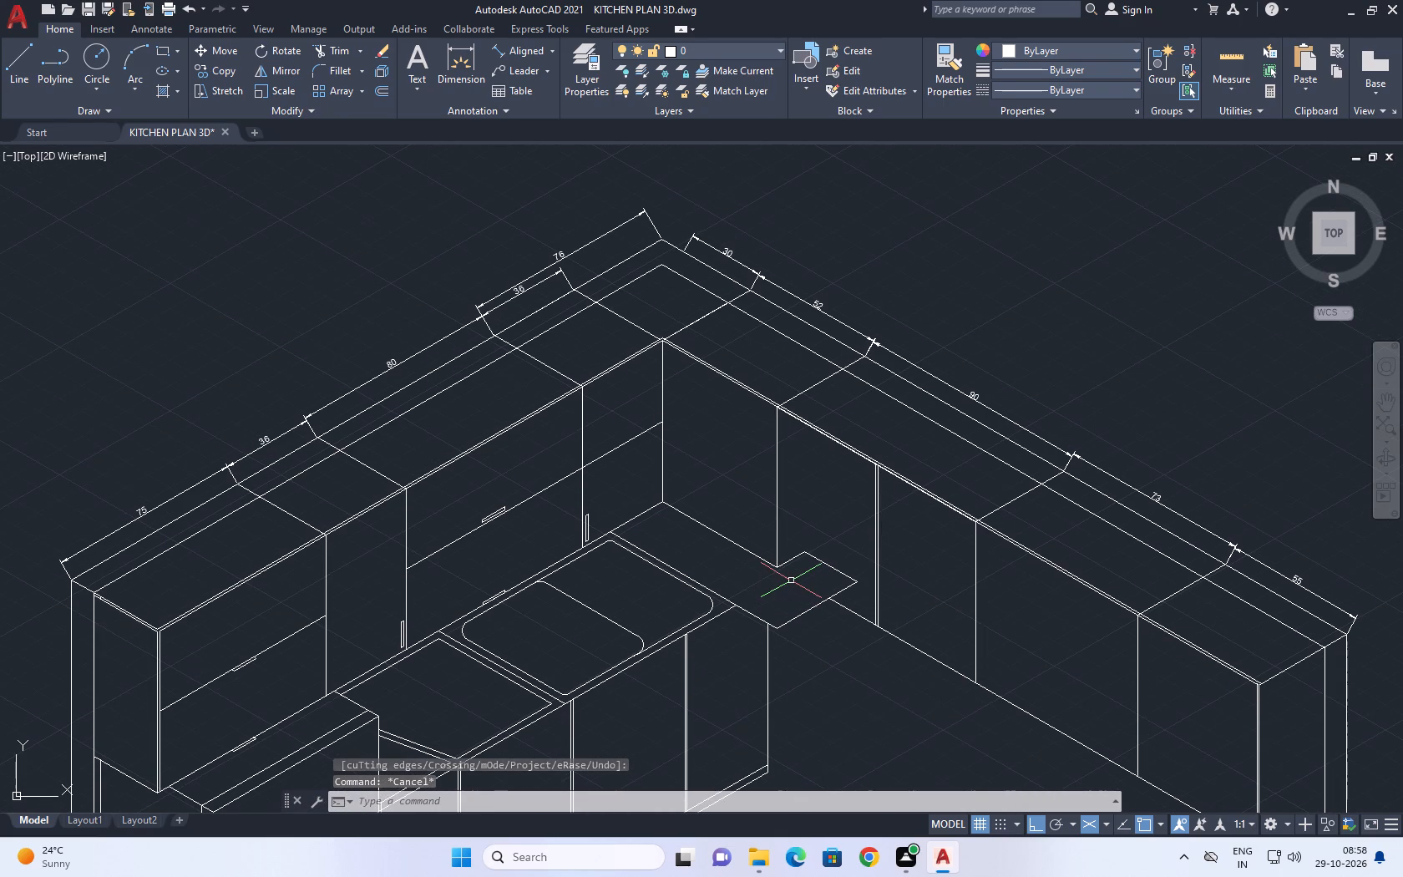
# Draw a line along the outline's back edge from its rear corner across the divider, and stretch its other end past the outline's outer corner.
pyautogui.write('l')
pyautogui.press('space')
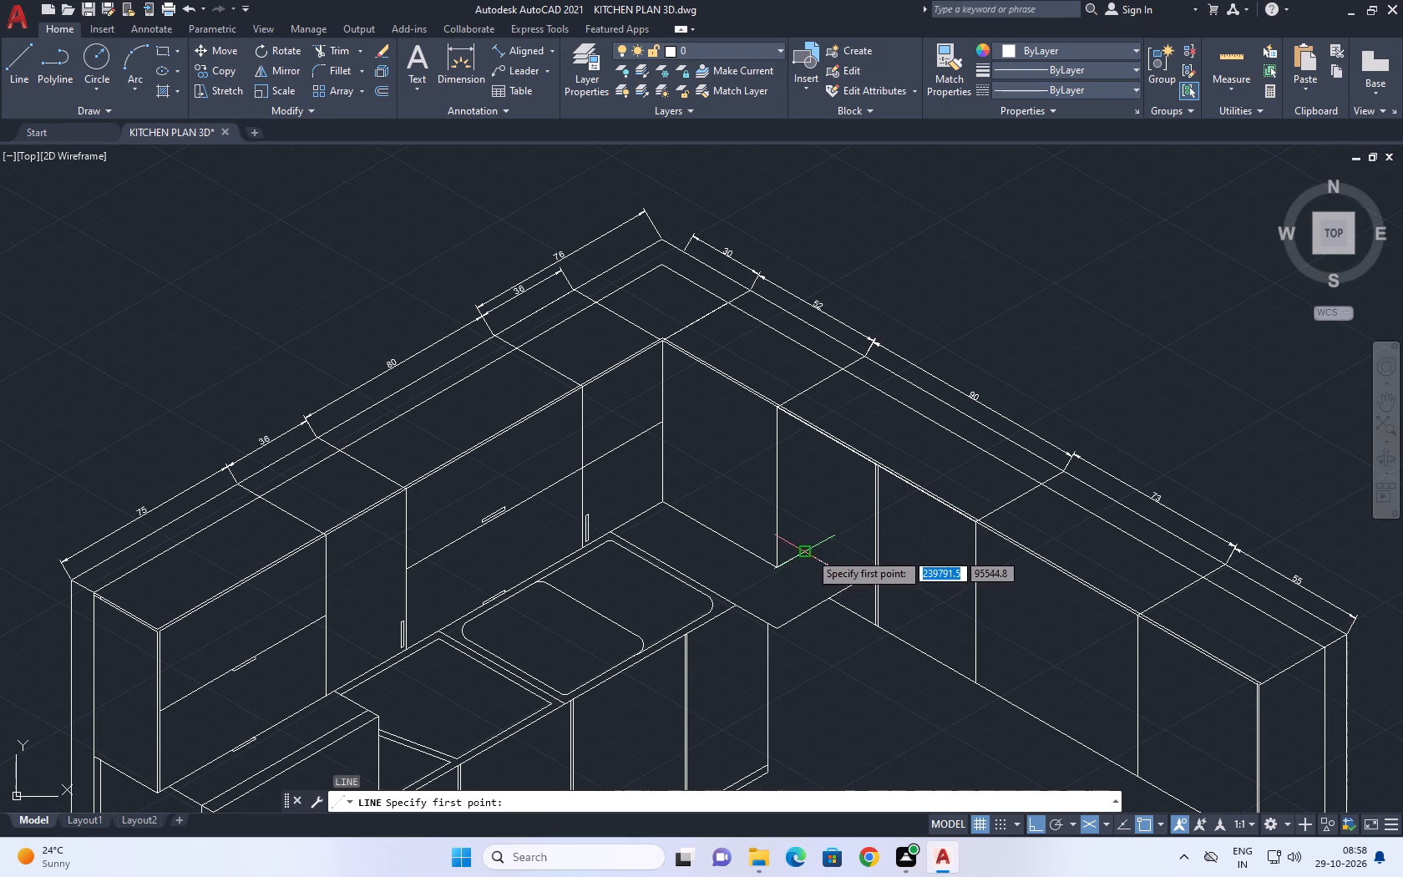
pyautogui.click(807, 550)
pyautogui.click(740, 518)
pyautogui.press('space')
pyautogui.scroll(1, 803, 552)
pyautogui.click(796, 542)
pyautogui.click(792, 546)
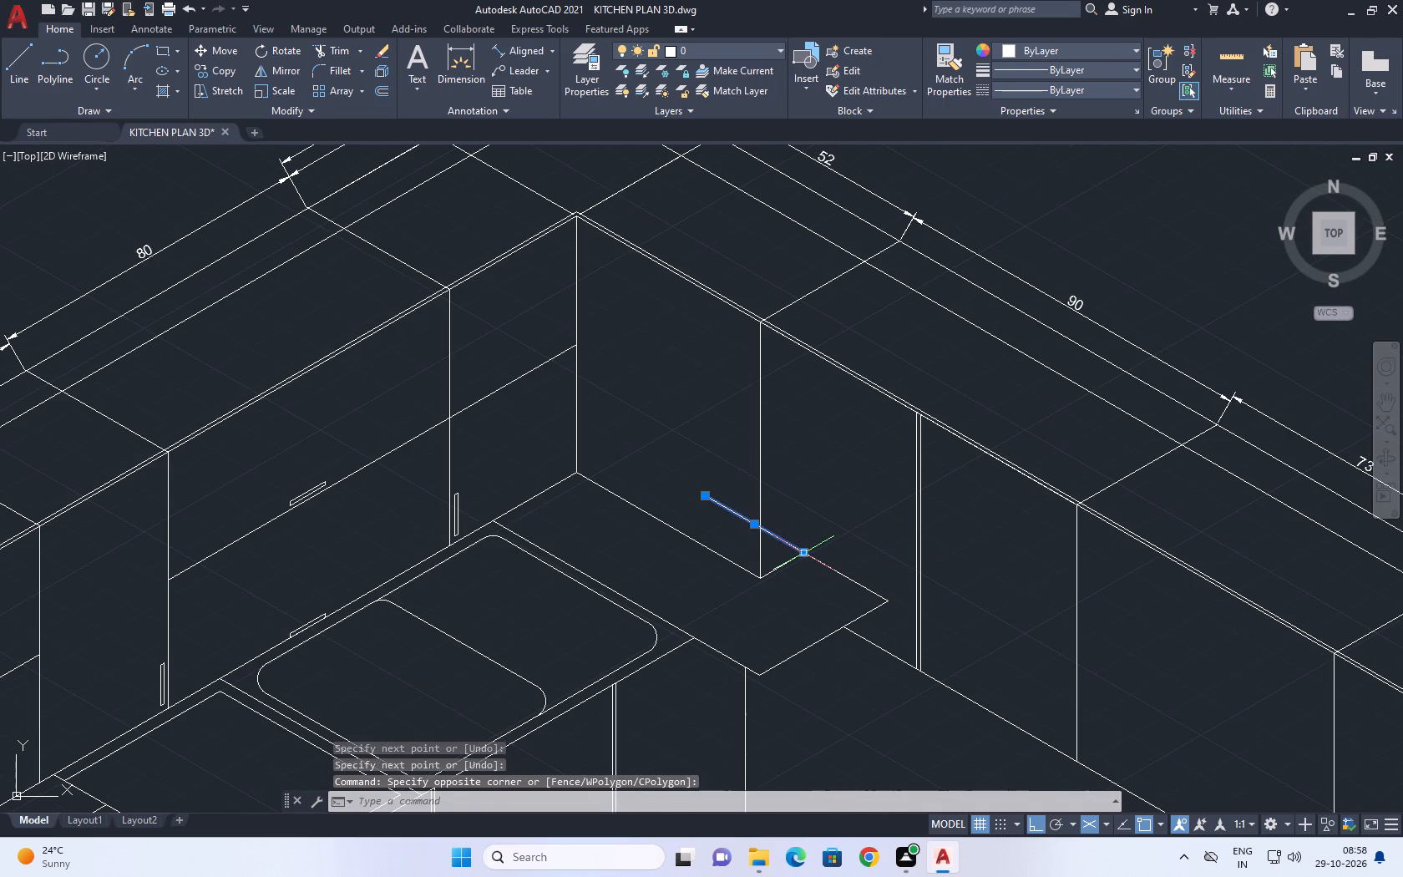
pyautogui.click(804, 553)
pyautogui.click(974, 644)
pyautogui.press('Escape')
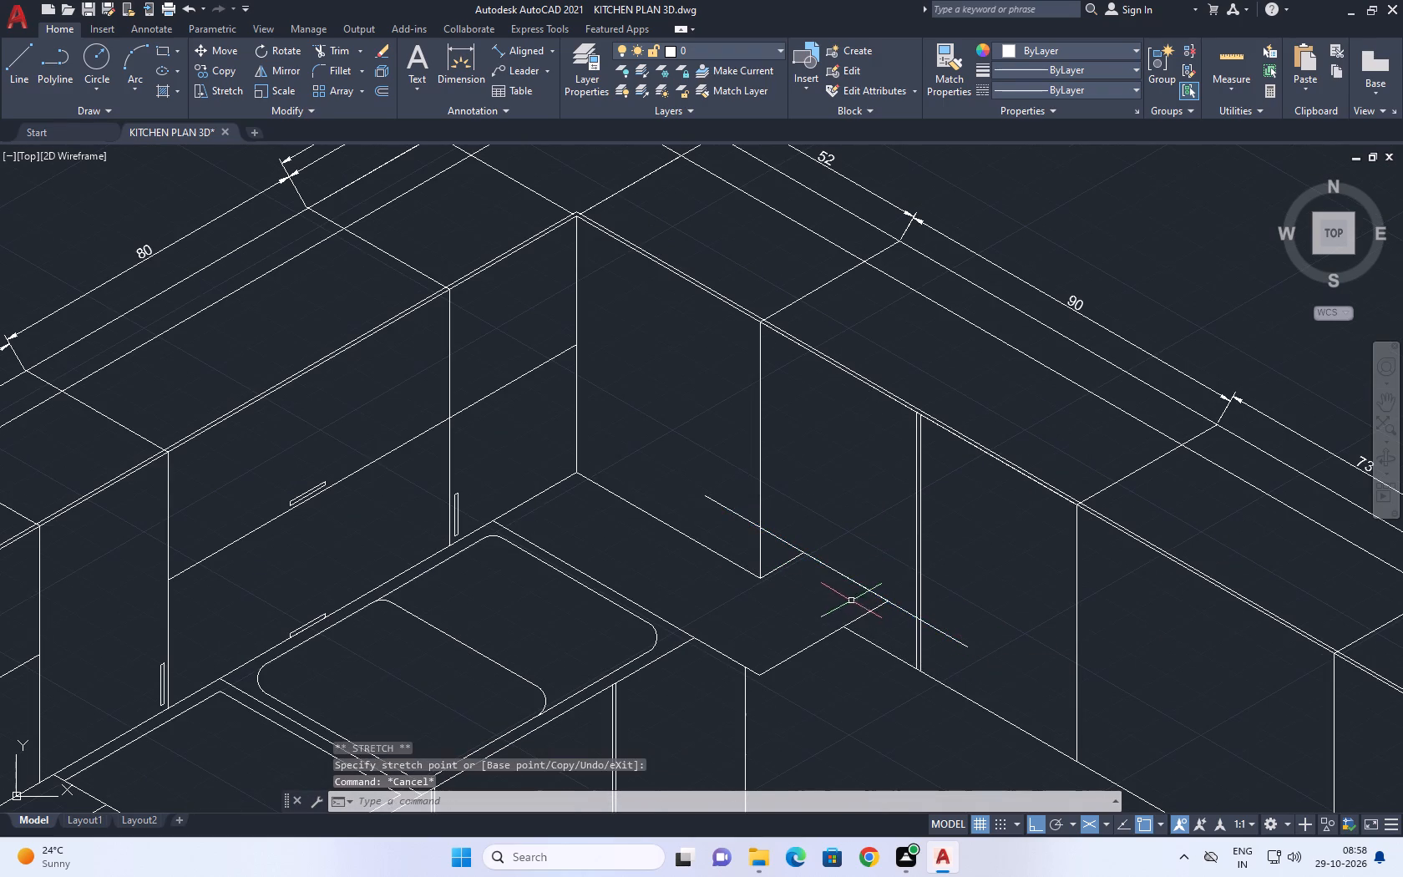
# Copy the long line on the counter outline's back edge 10 units straight up.
pyautogui.click(842, 575)
pyautogui.write('co')
pyautogui.press('space')
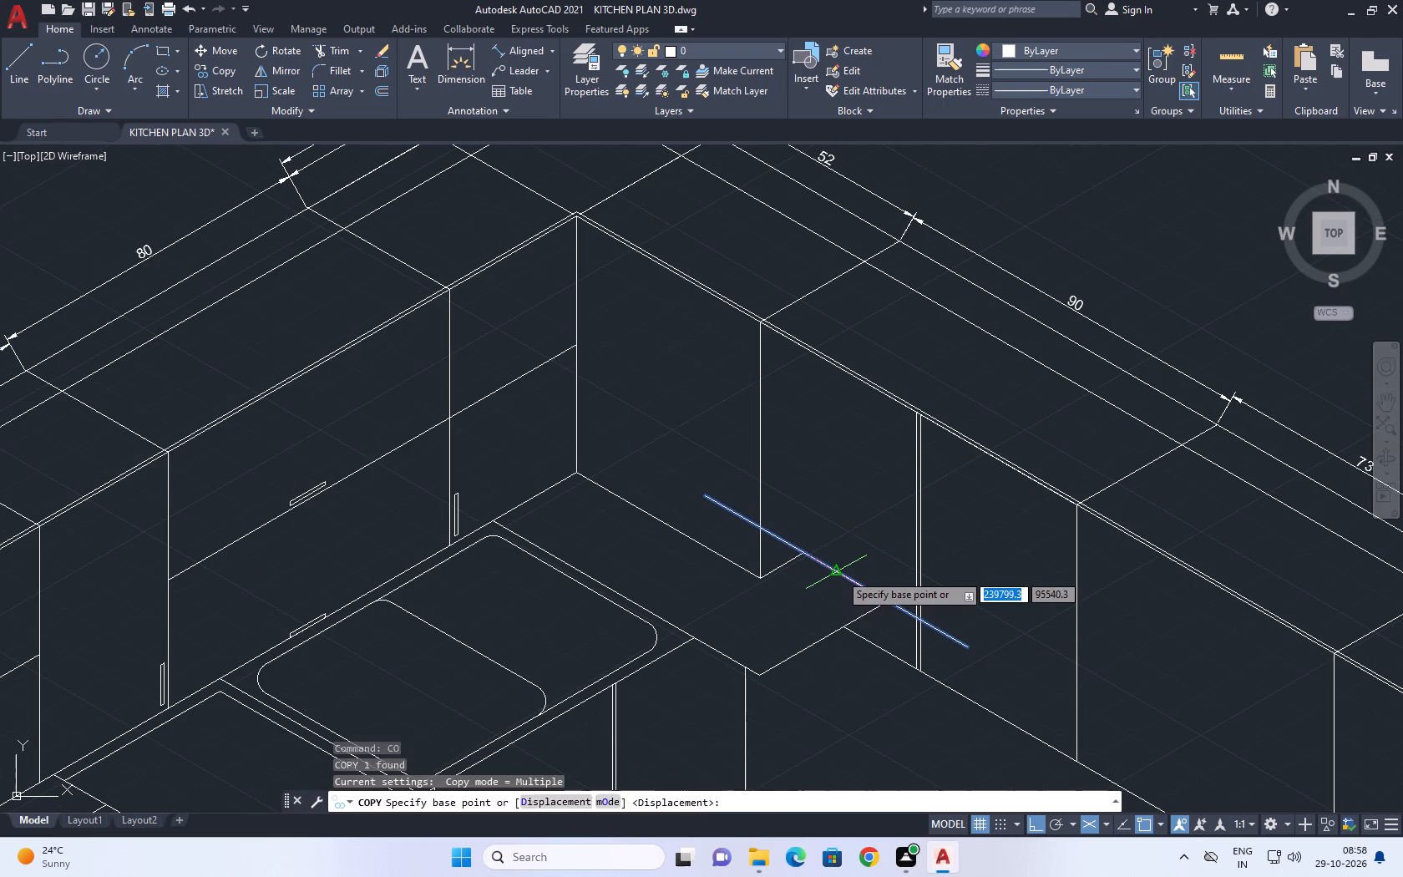
pyautogui.click(839, 573)
pyautogui.press('F8')
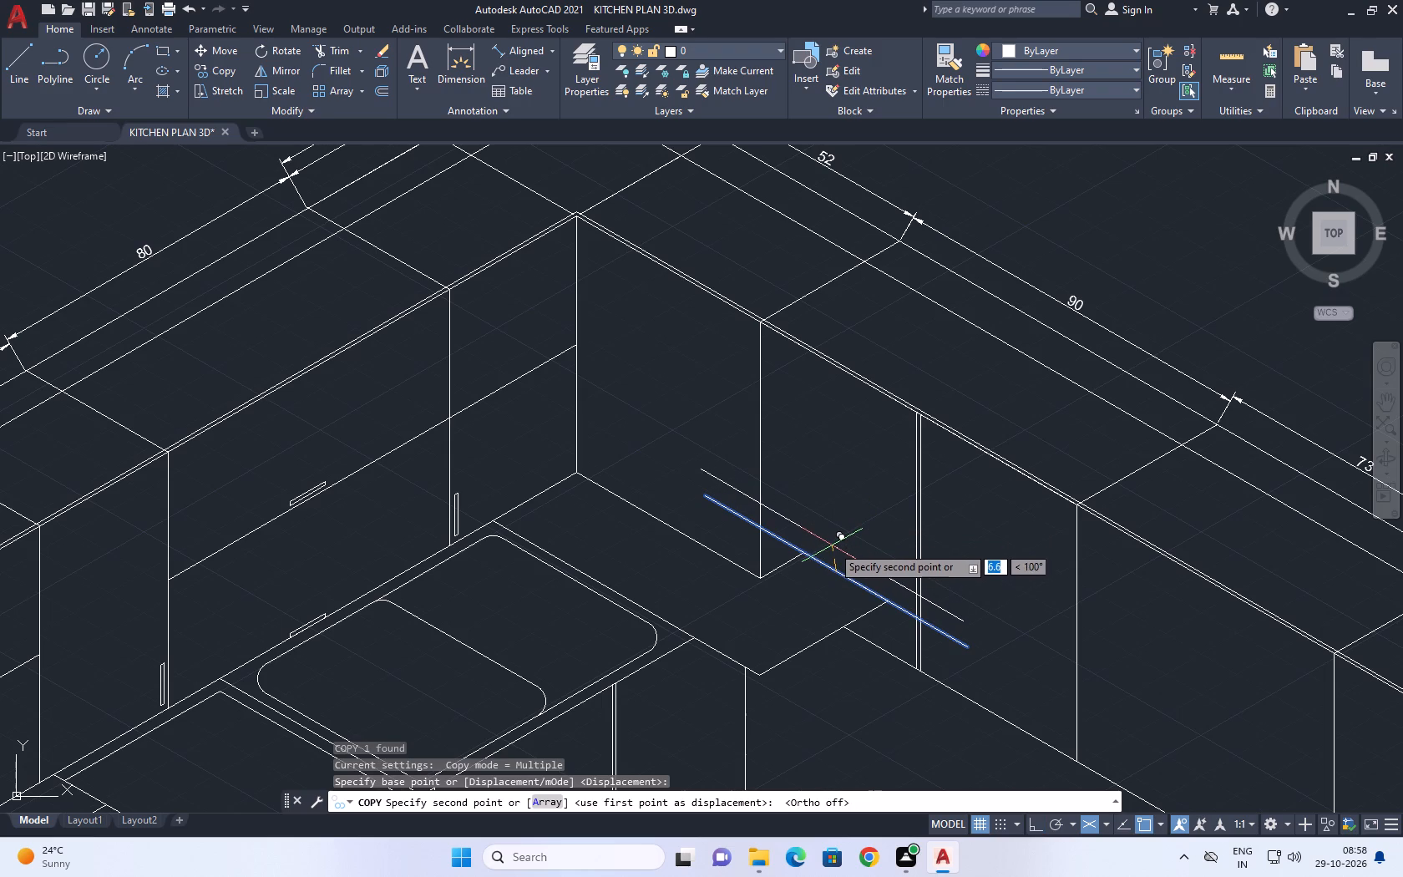
pyautogui.press('F8')
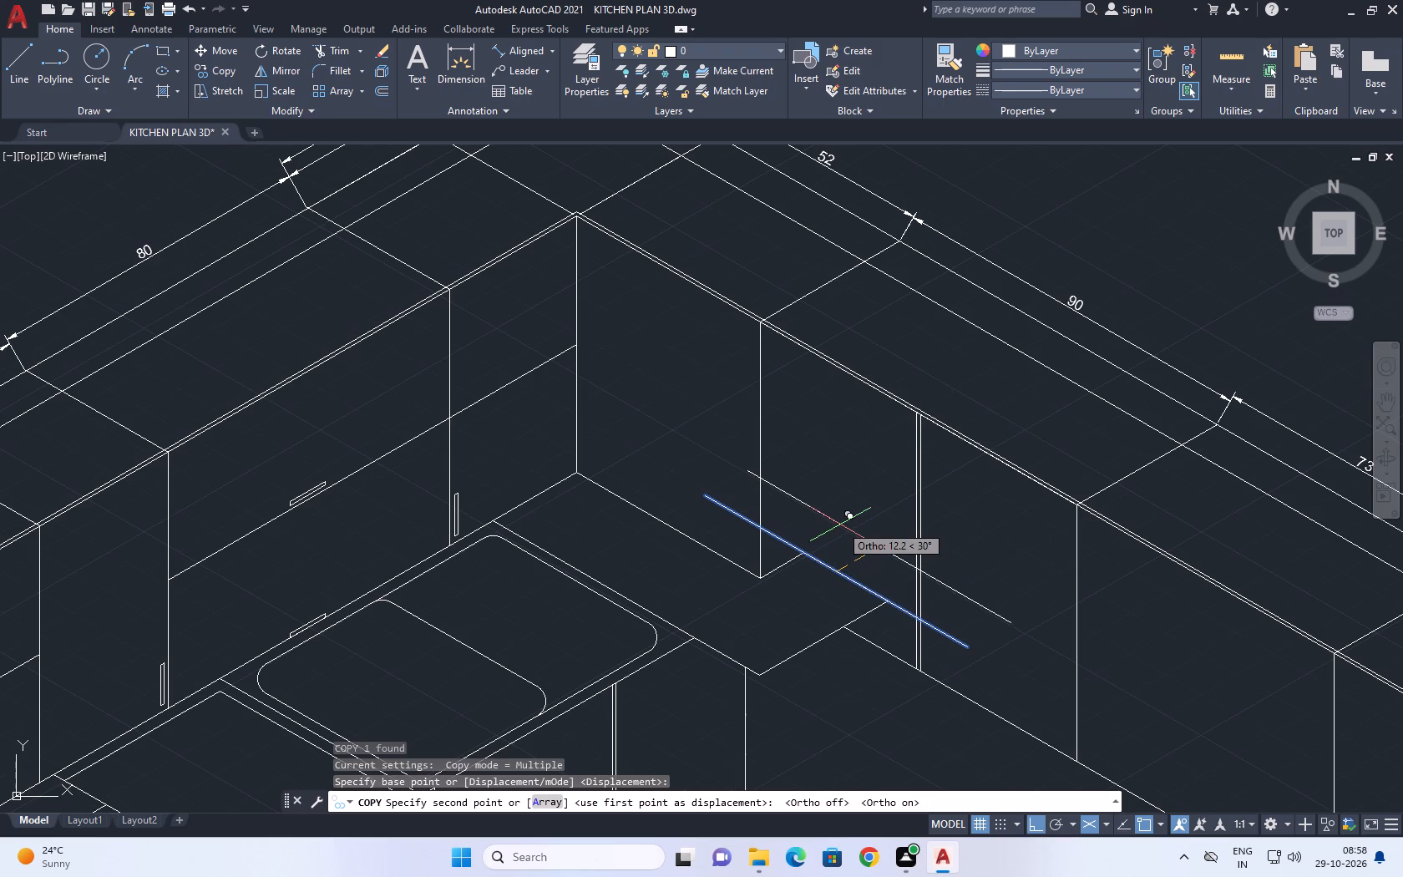
pyautogui.press('F5')
pyautogui.write('10')
pyautogui.press('Return')
pyautogui.press('Escape')
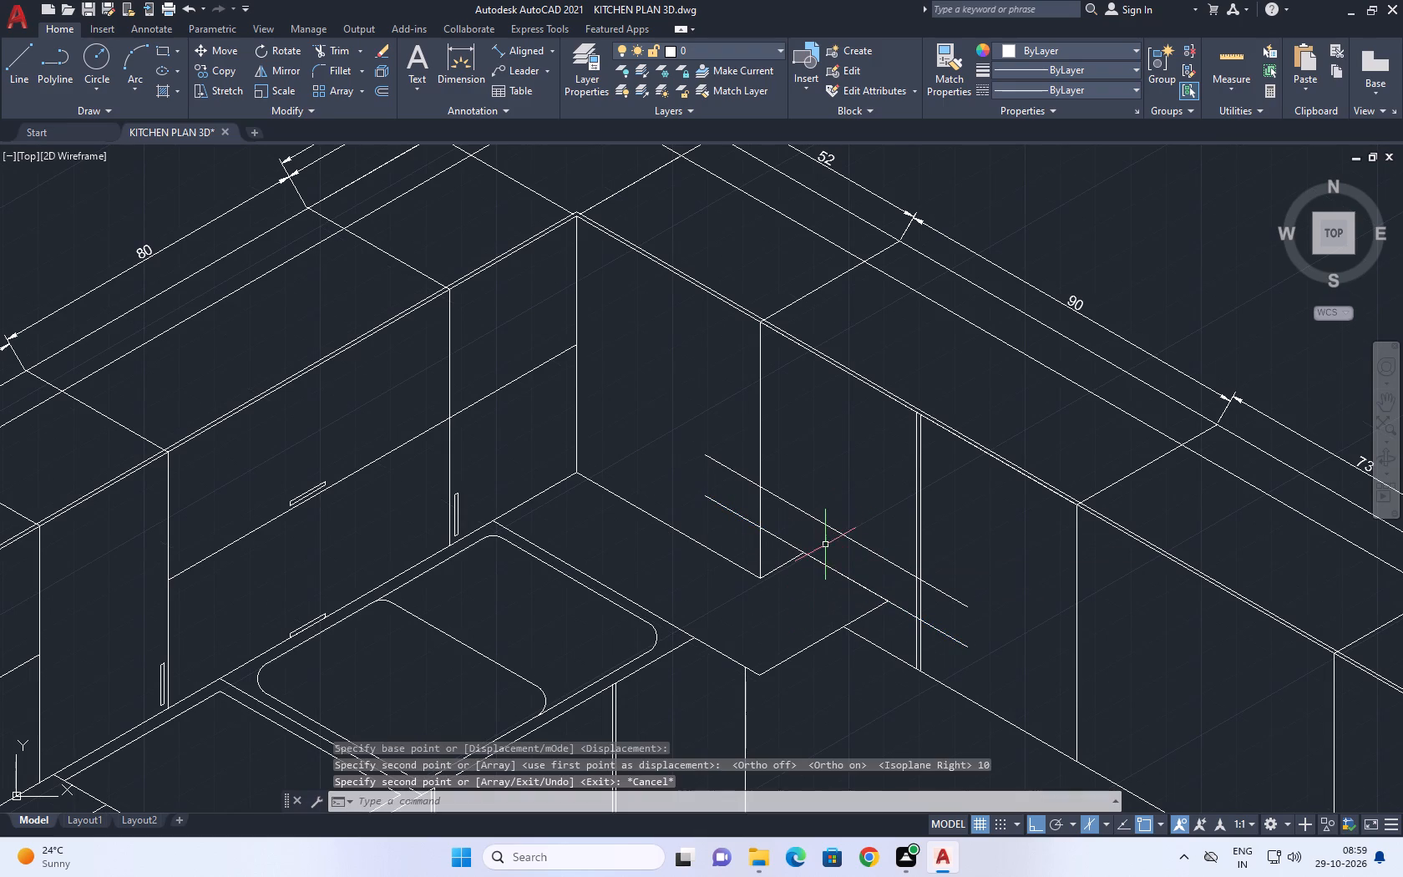
# Move the copied upper line 5 units straight down.
pyautogui.click(833, 532)
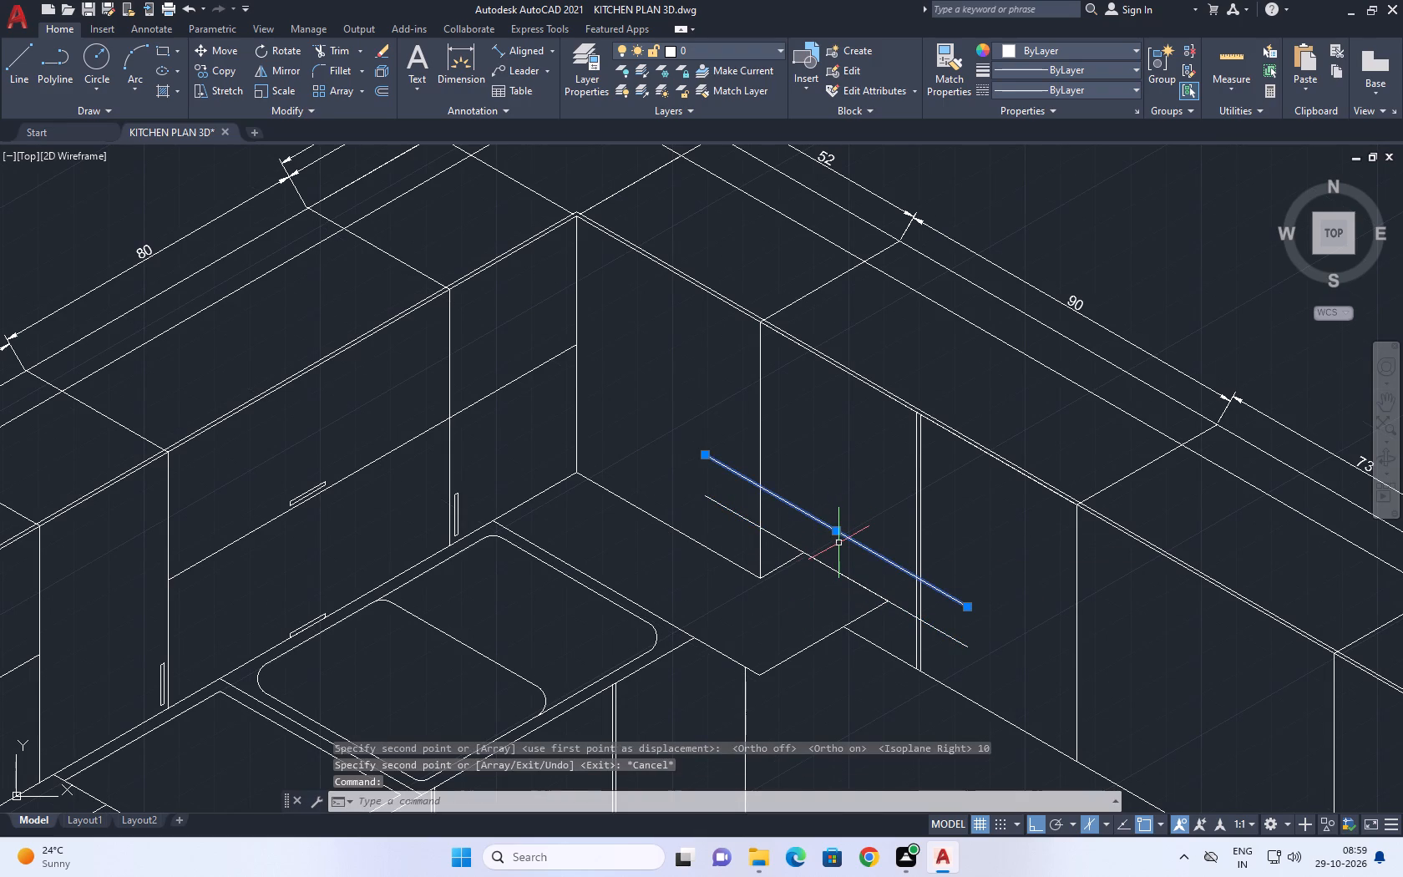
pyautogui.write('m')
pyautogui.press('space')
pyautogui.scroll(3, 844, 555)
pyautogui.click(849, 529)
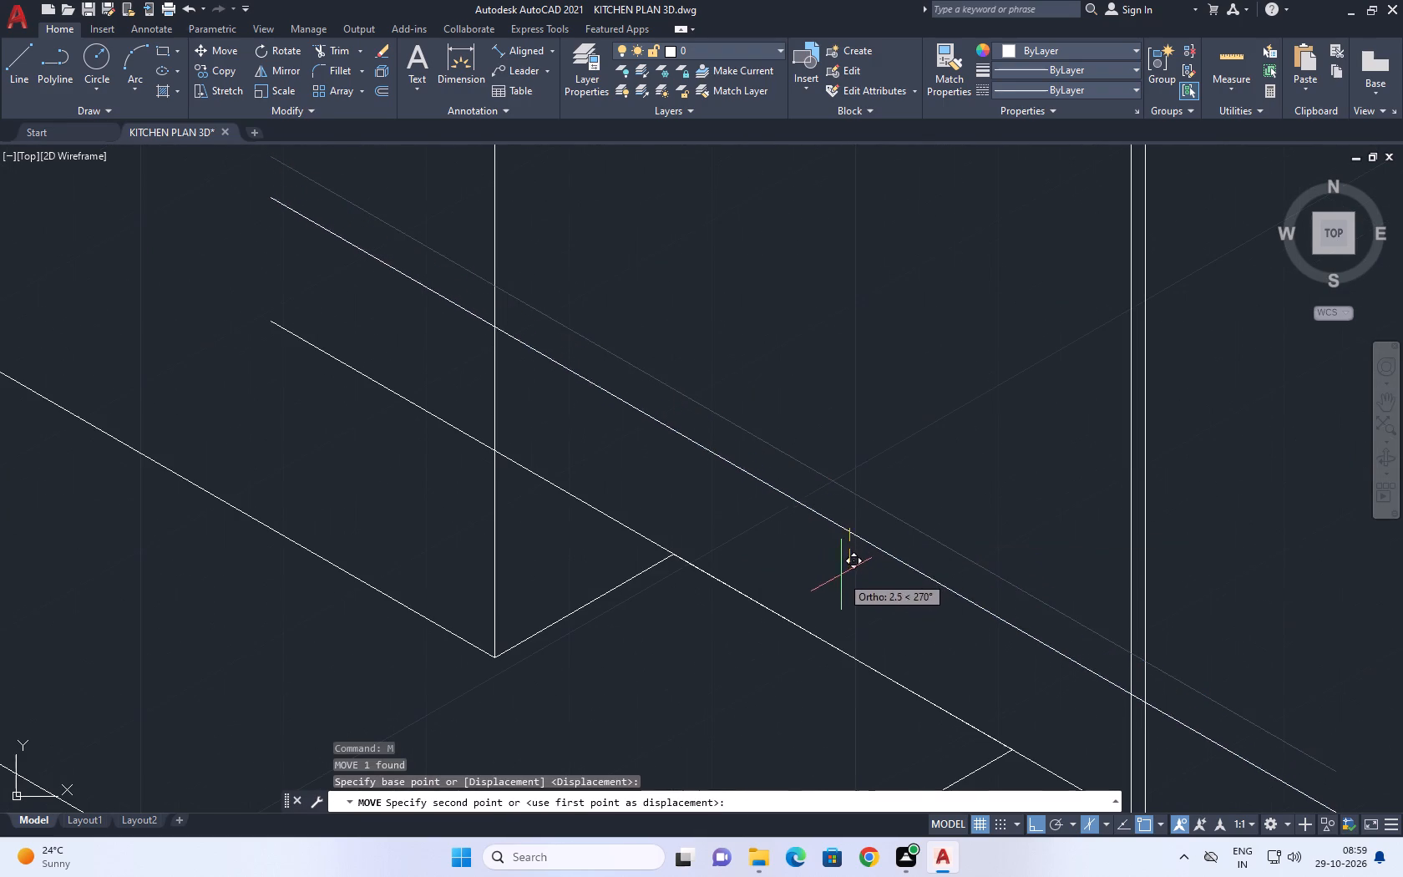
pyautogui.press('5')
pyautogui.press('Return')
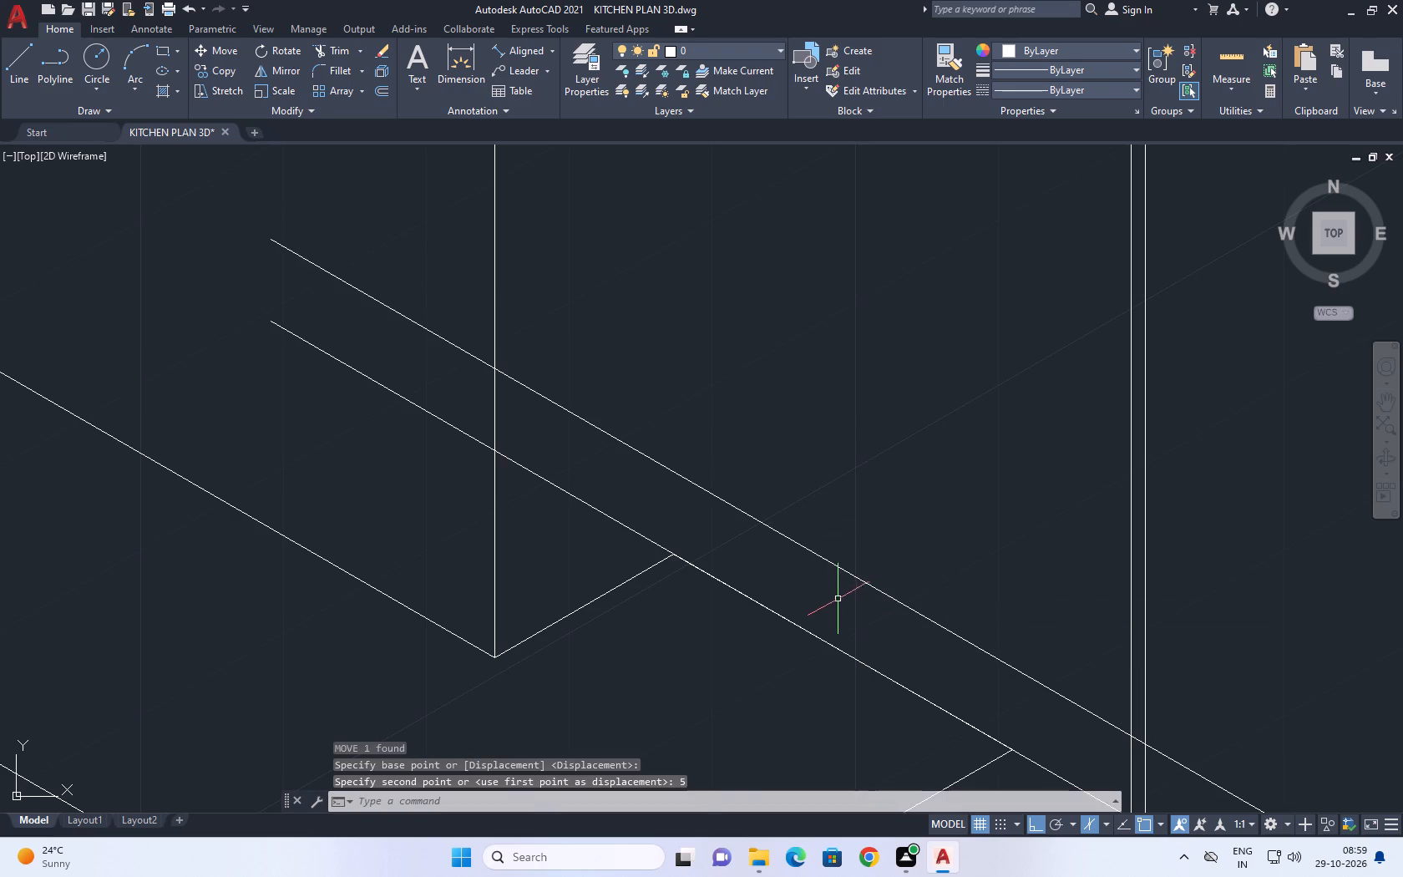
# Draw a shallow outward-bulging arc between the two parallel lines where they cross the single cabinet divider near the corner.
pyautogui.scroll(-2, 834, 532)
pyautogui.moveTo(916, 596); pyautogui.dragTo(806, 428, button='middle')
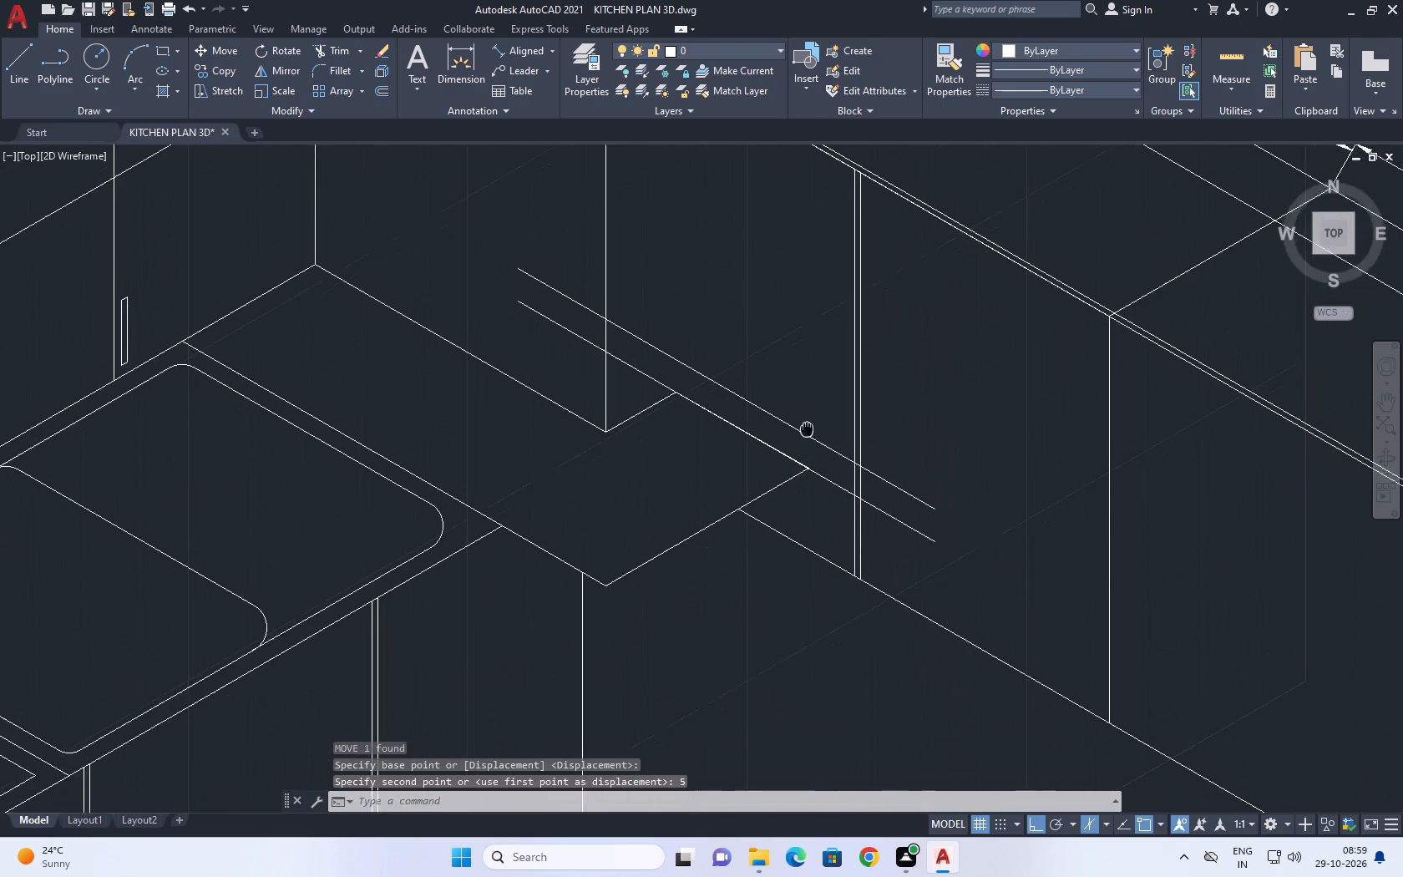
pyautogui.moveTo(806, 428); pyautogui.dragTo(776, 418, button='middle')
pyautogui.moveTo(504, 479); pyautogui.dragTo(705, 550, button='middle')
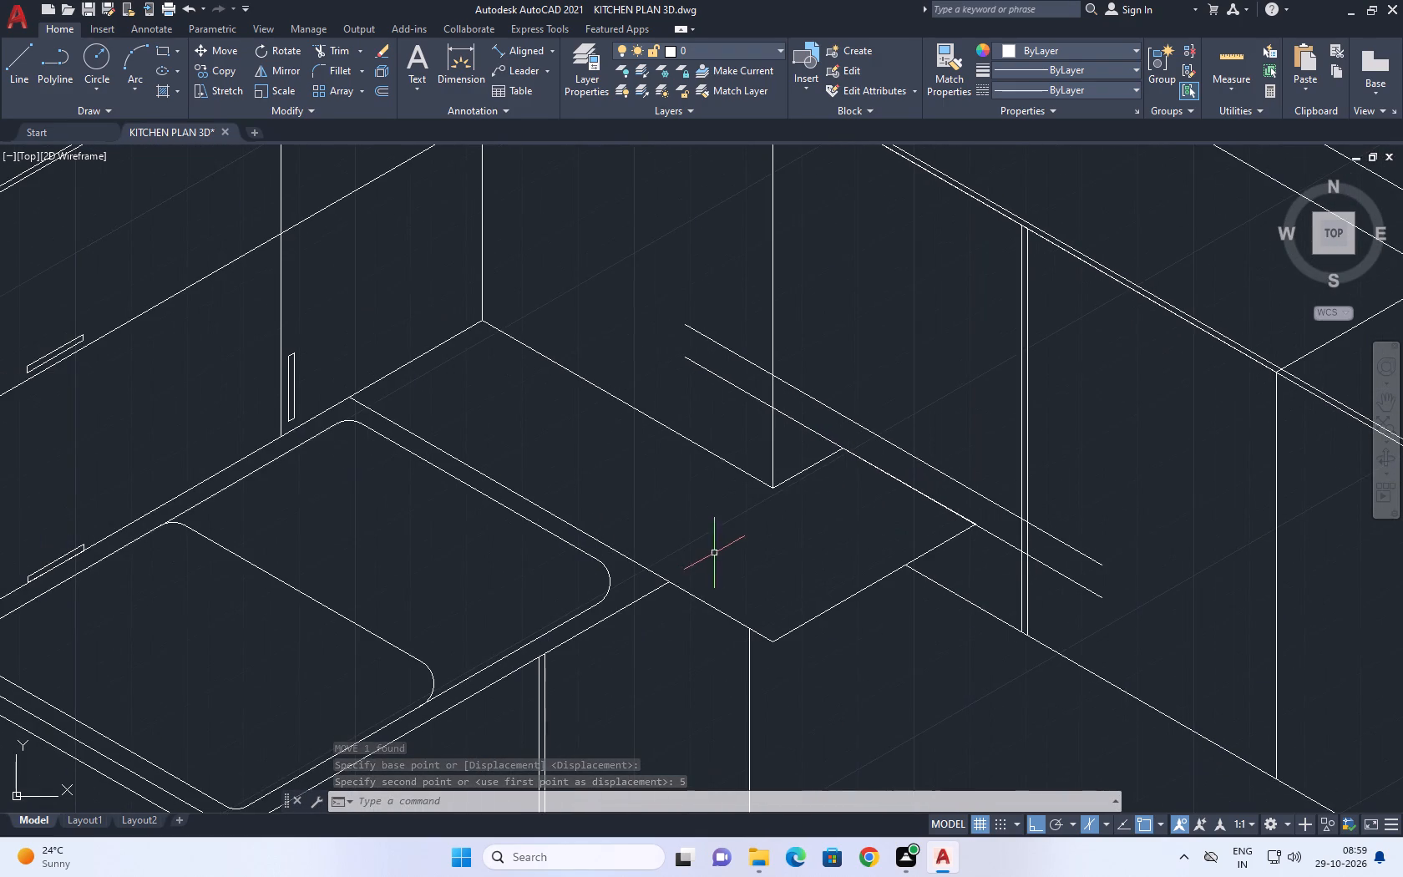
pyautogui.moveTo(787, 510); pyautogui.dragTo(788, 549, button='middle')
pyautogui.scroll(-1, 788, 534)
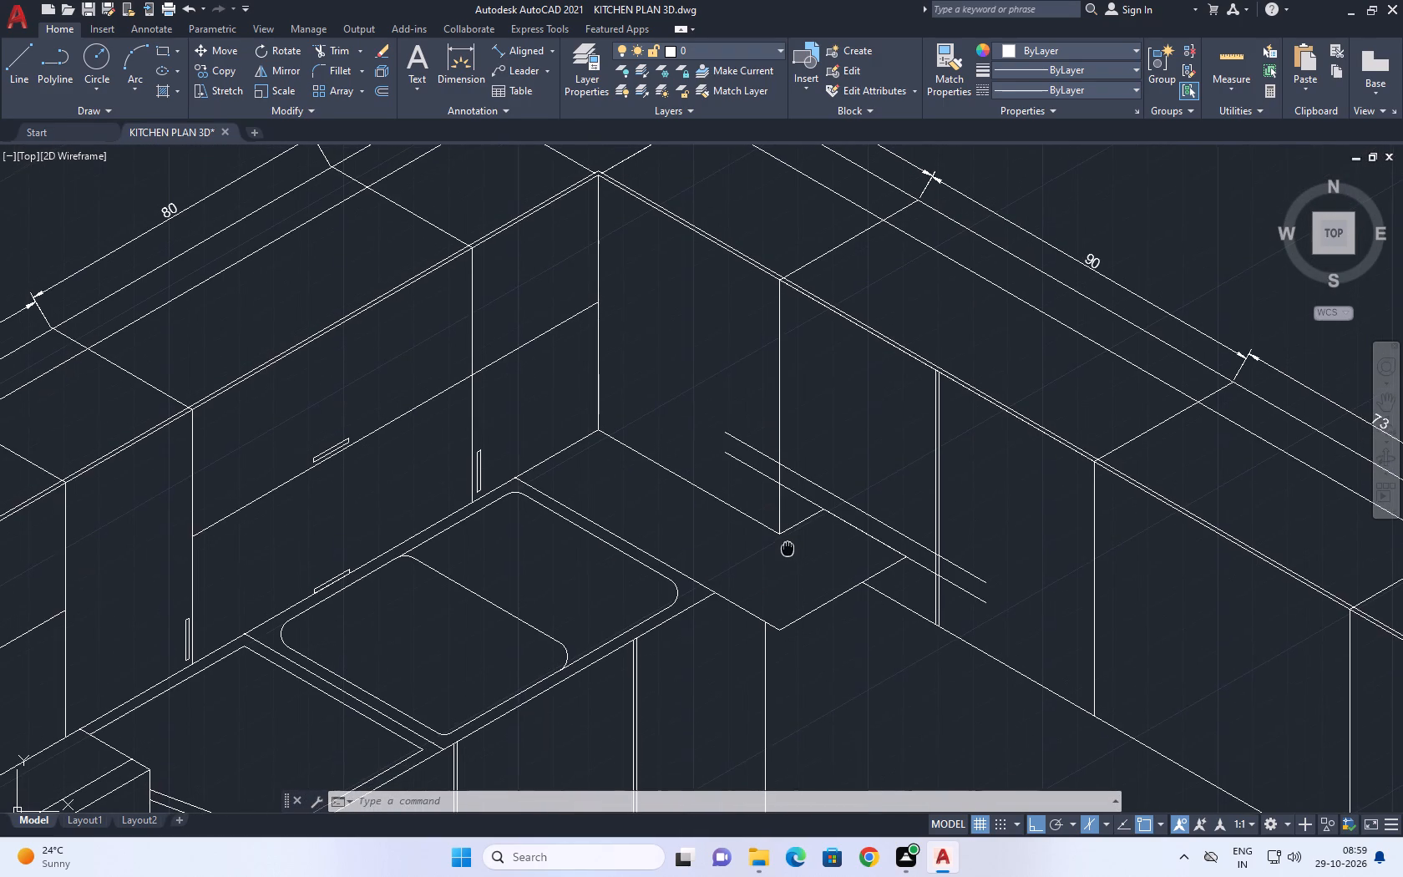
pyautogui.moveTo(788, 549); pyautogui.dragTo(785, 549, button='middle')
pyautogui.press('a')
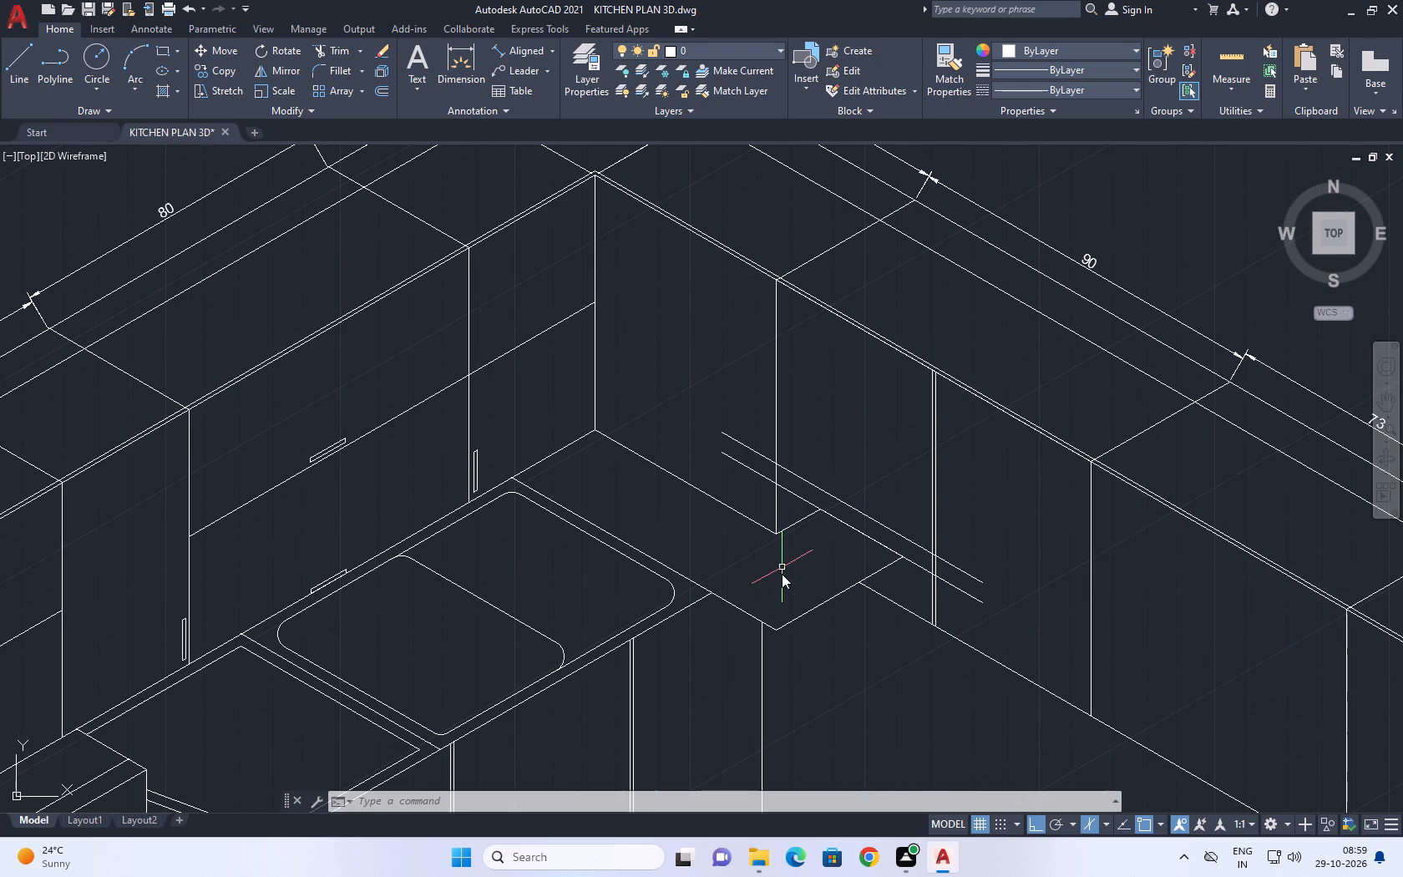
pyautogui.press('space')
pyautogui.scroll(5, 768, 480)
pyautogui.click(788, 399)
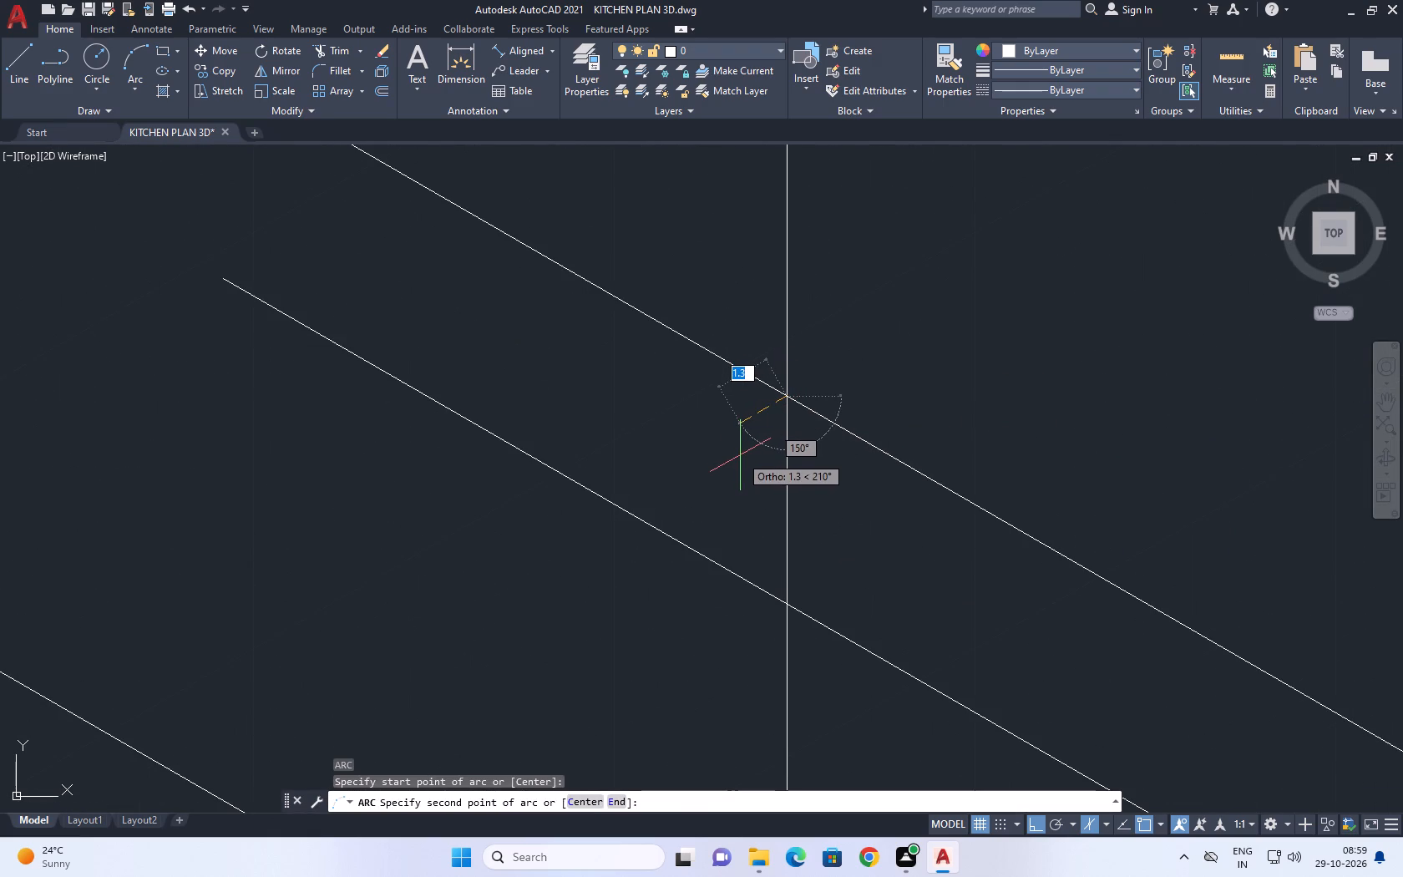
pyautogui.press('F8')
pyautogui.click(765, 477)
pyautogui.click(788, 614)
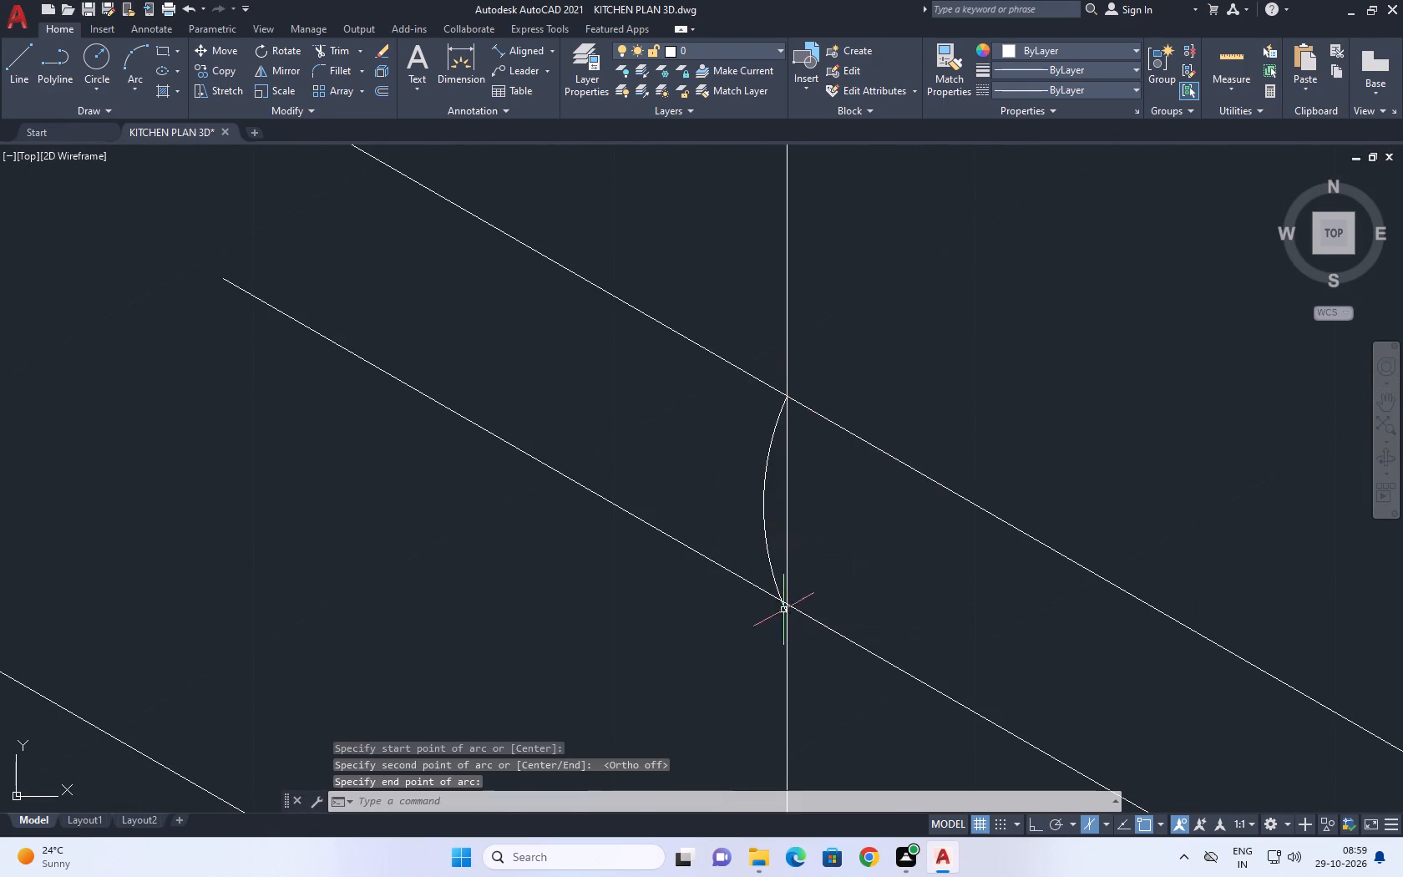
# Stretch the arc's lower end onto the intersection of the lower parallel line and the cabinet divider.
pyautogui.scroll(-3, 767, 484)
pyautogui.scroll(5, 752, 535)
pyautogui.scroll(3, 855, 494)
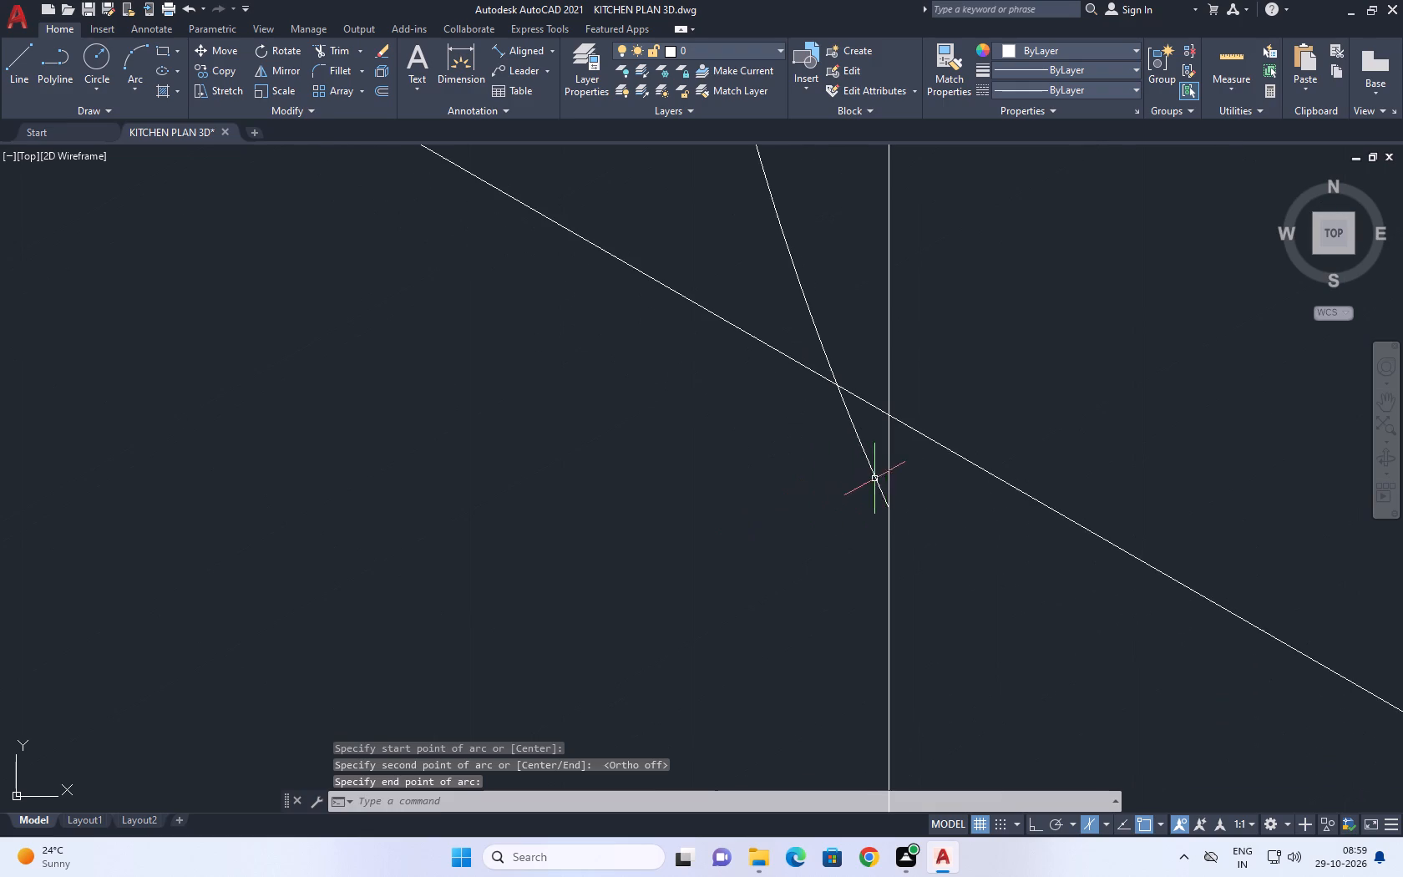
pyautogui.click(886, 469)
pyautogui.click(850, 478)
pyautogui.click(889, 510)
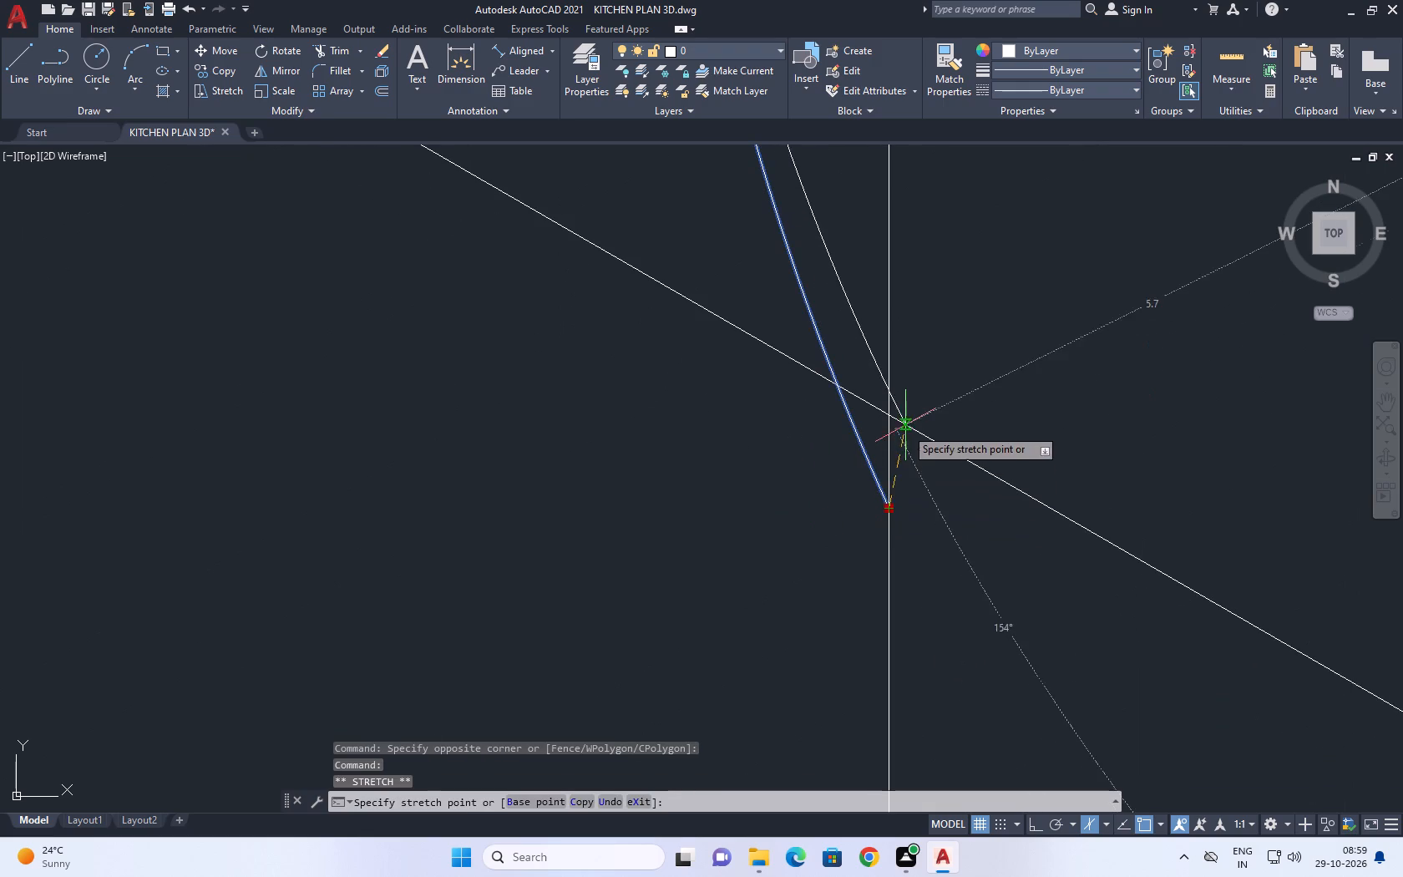
pyautogui.click(890, 418)
pyautogui.scroll(-9, 721, 431)
pyautogui.press('Escape')
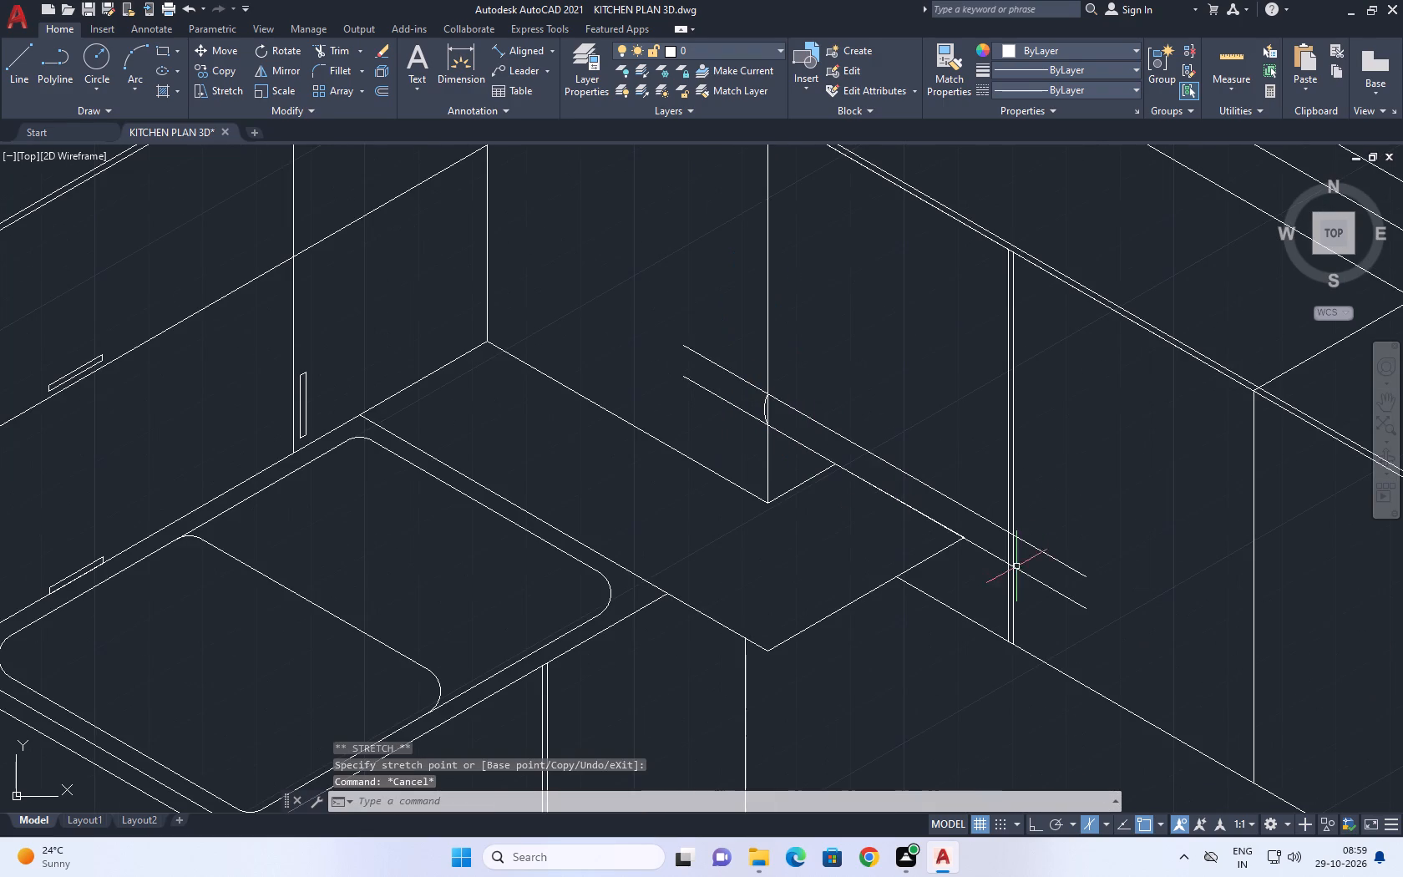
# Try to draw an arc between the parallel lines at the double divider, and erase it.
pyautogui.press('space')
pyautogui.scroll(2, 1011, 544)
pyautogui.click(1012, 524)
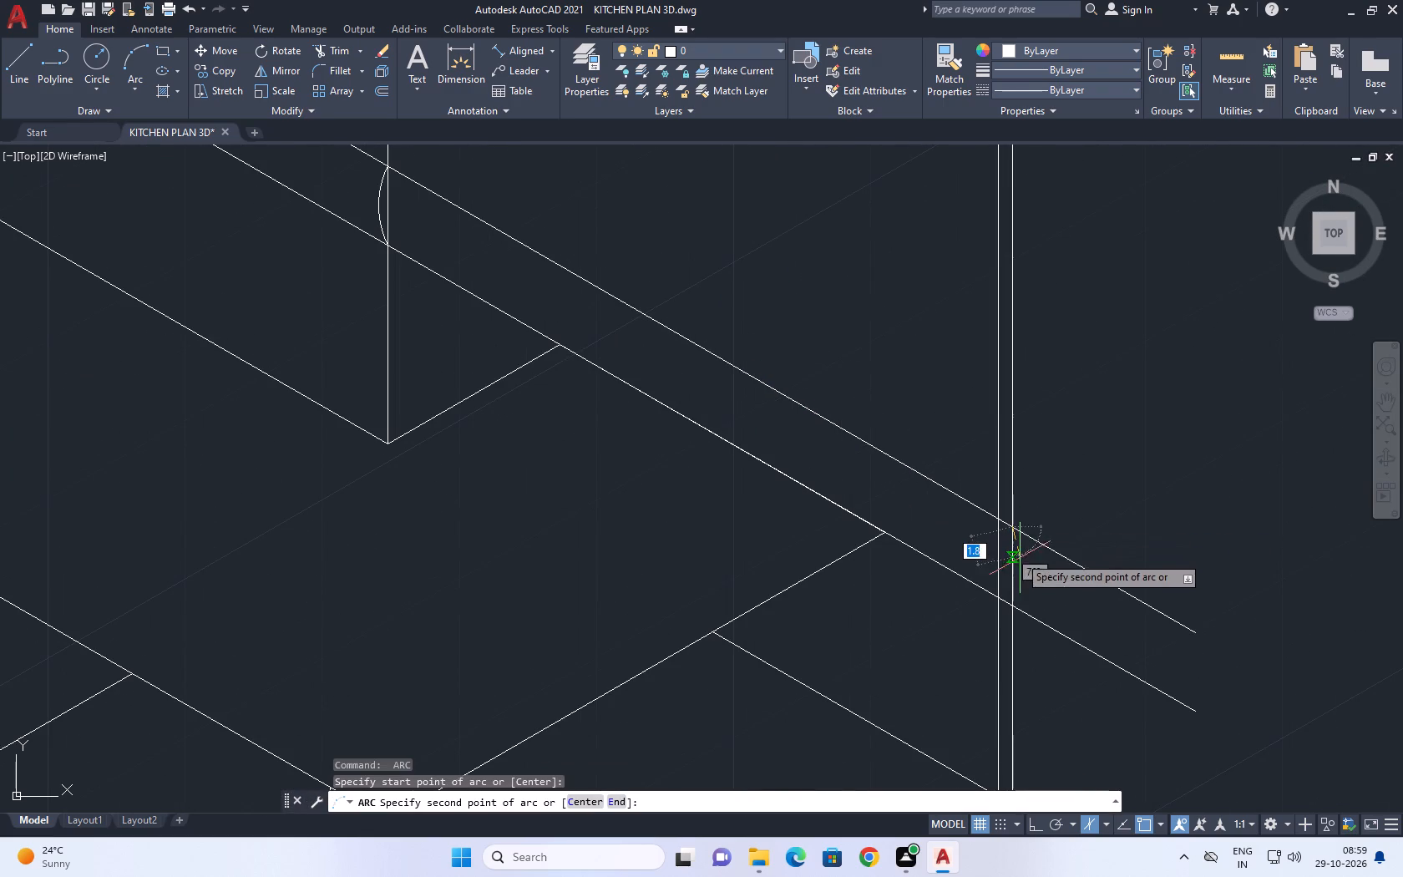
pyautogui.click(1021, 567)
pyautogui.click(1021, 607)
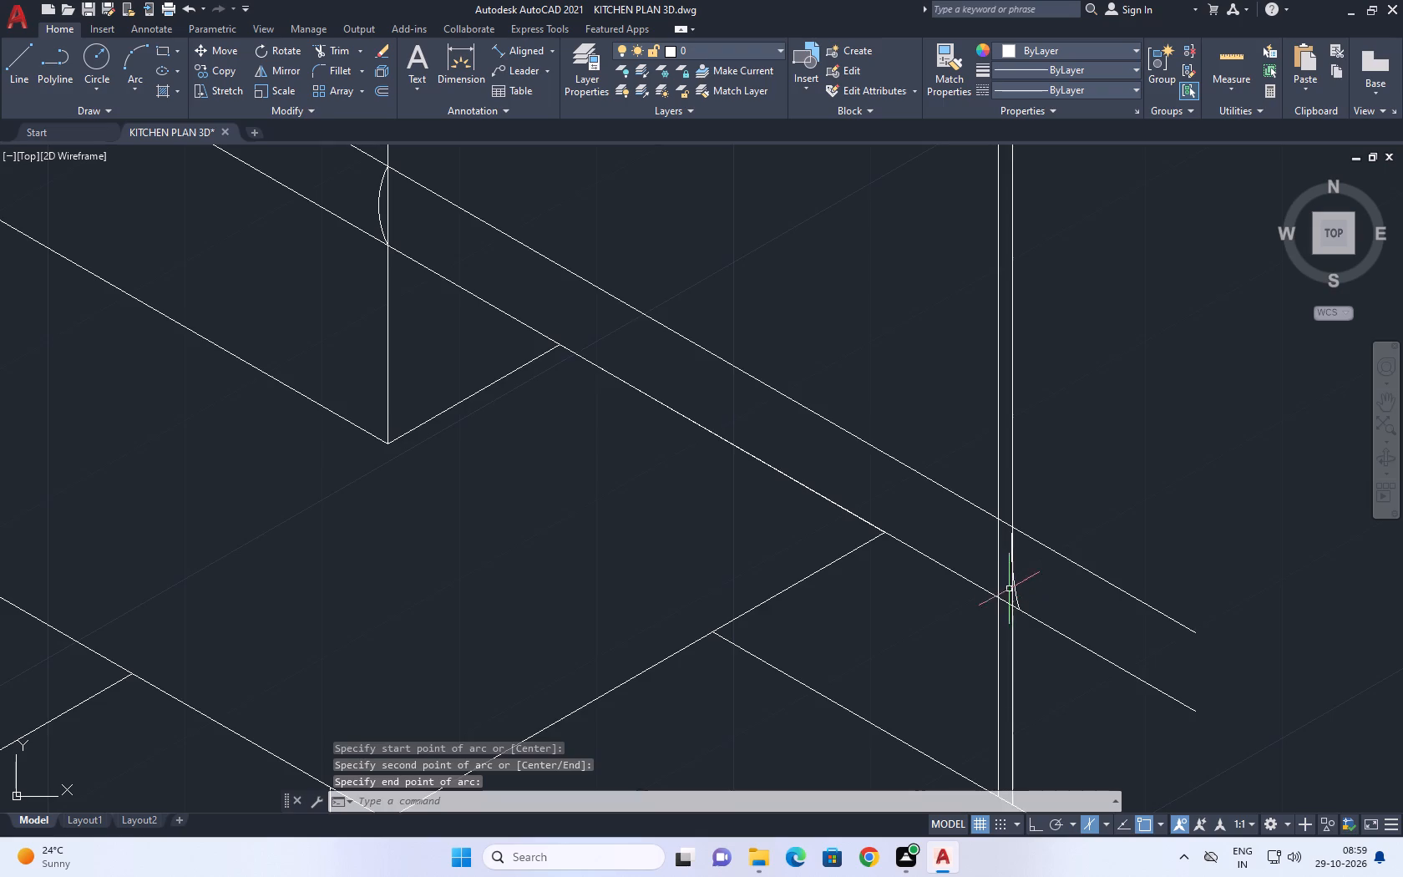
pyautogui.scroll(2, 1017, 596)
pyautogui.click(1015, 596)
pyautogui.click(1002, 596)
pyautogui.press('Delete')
# Draw an outward-bulging arc on the double divider's outer line, from the lower parallel line up to the upper one.
pyautogui.moveTo(1019, 591); pyautogui.dragTo(1018, 591, button='middle')
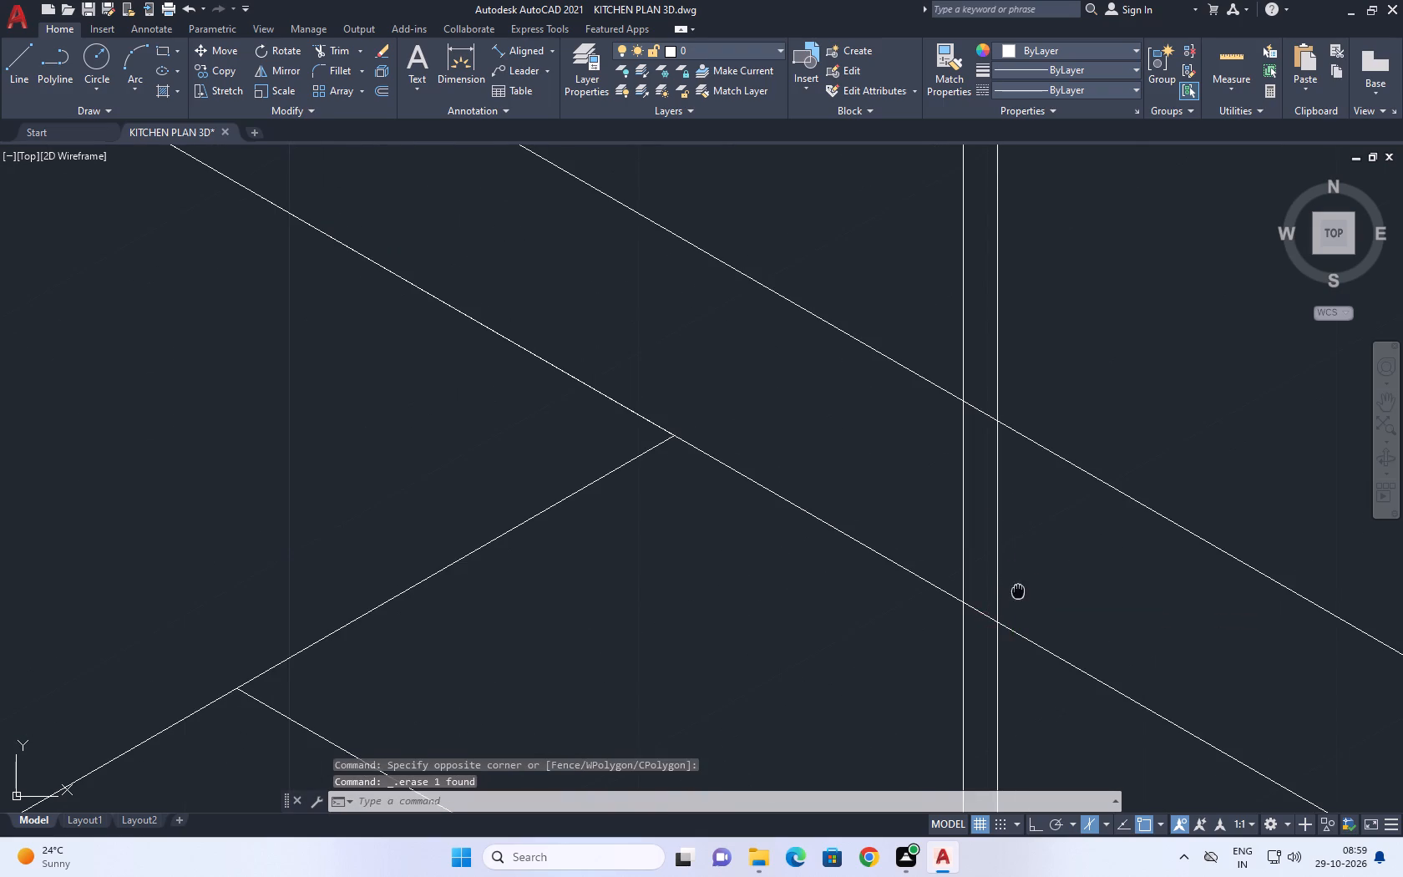
pyautogui.moveTo(1018, 591); pyautogui.dragTo(895, 603, button='middle')
pyautogui.write('a')
pyautogui.press('space')
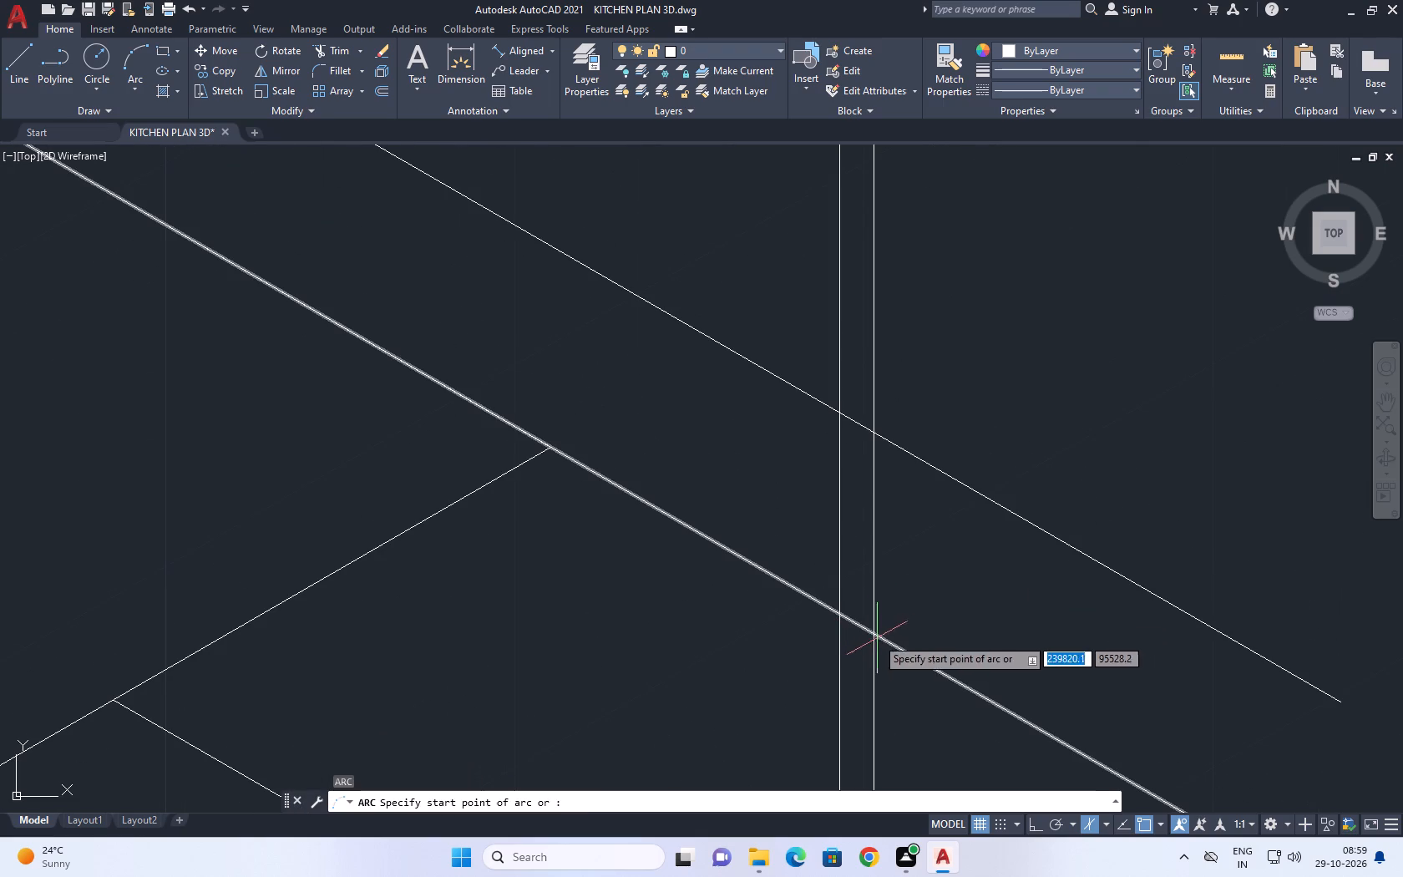
pyautogui.click(874, 635)
pyautogui.click(906, 548)
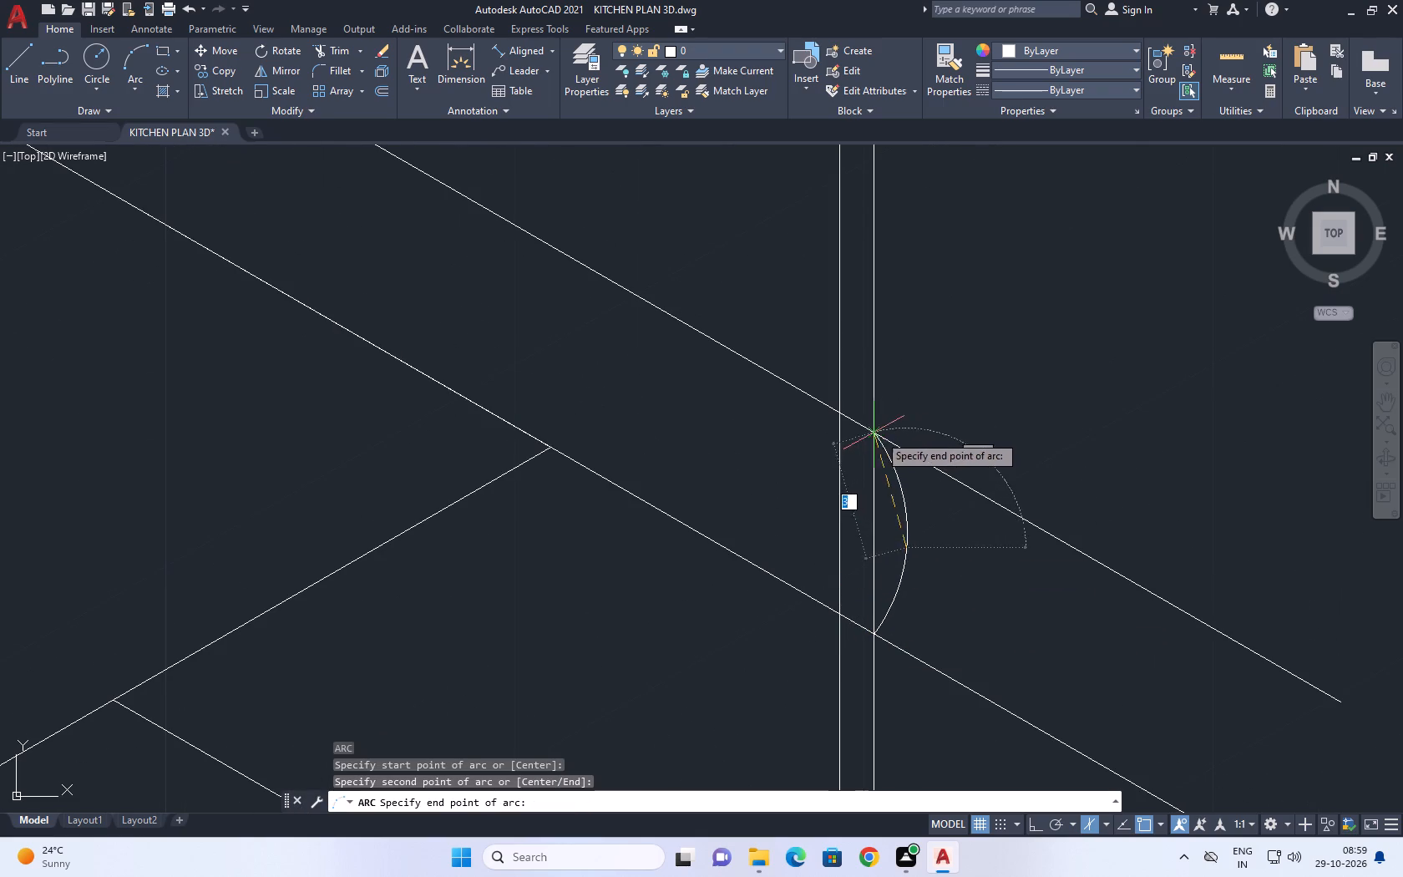
pyautogui.click(876, 434)
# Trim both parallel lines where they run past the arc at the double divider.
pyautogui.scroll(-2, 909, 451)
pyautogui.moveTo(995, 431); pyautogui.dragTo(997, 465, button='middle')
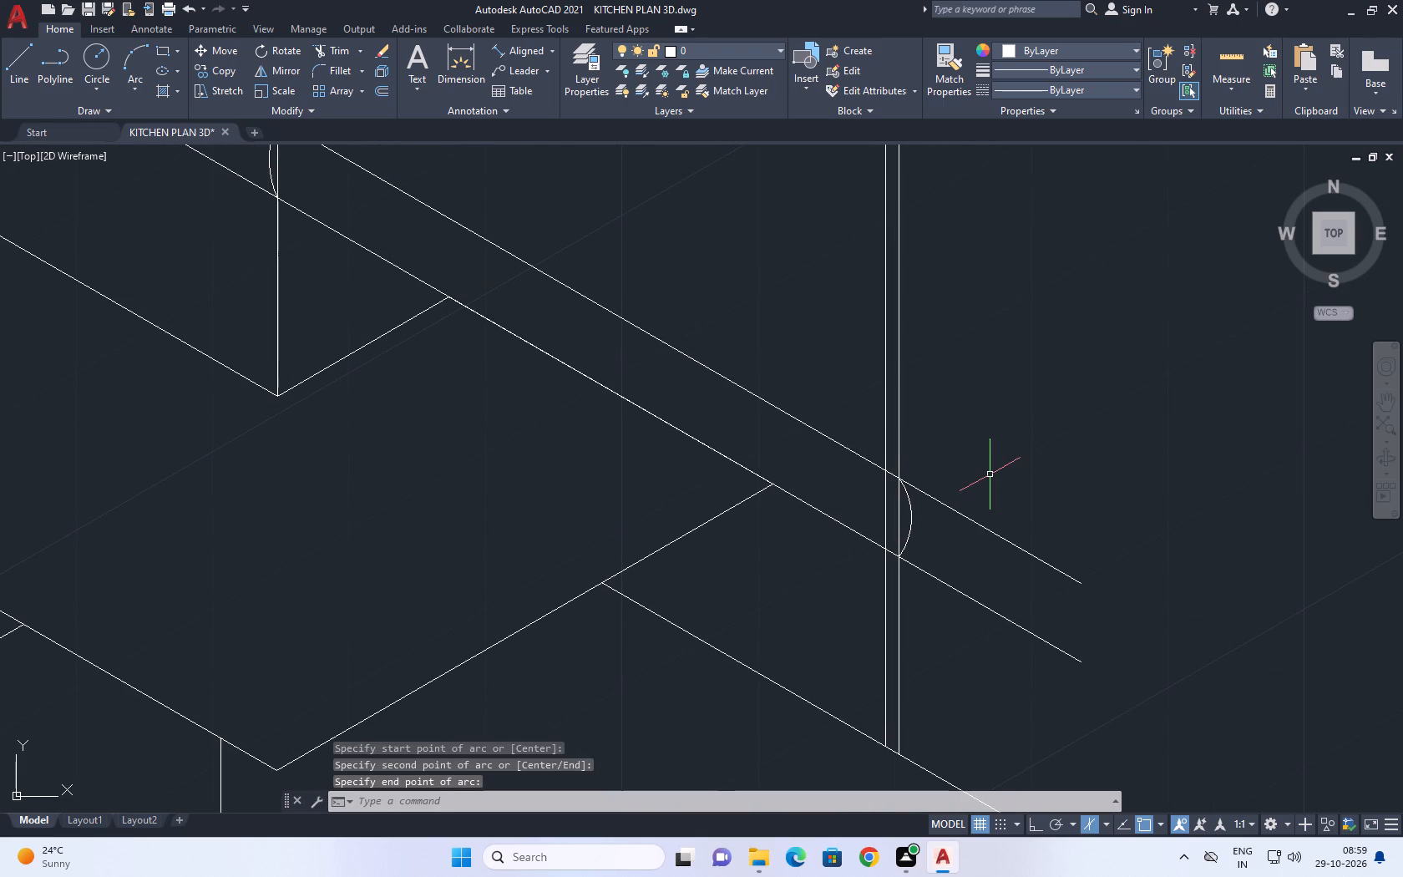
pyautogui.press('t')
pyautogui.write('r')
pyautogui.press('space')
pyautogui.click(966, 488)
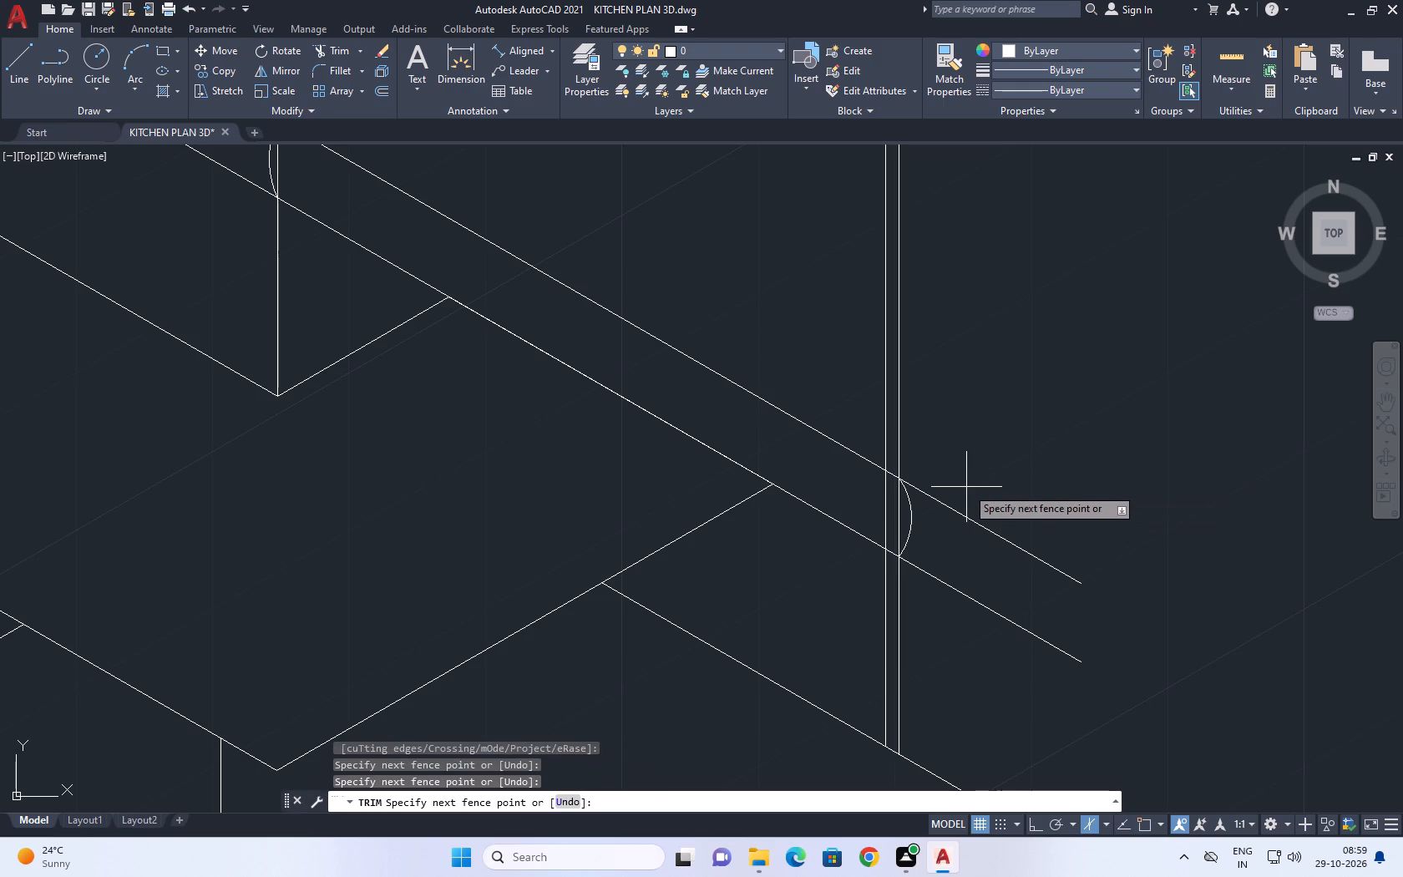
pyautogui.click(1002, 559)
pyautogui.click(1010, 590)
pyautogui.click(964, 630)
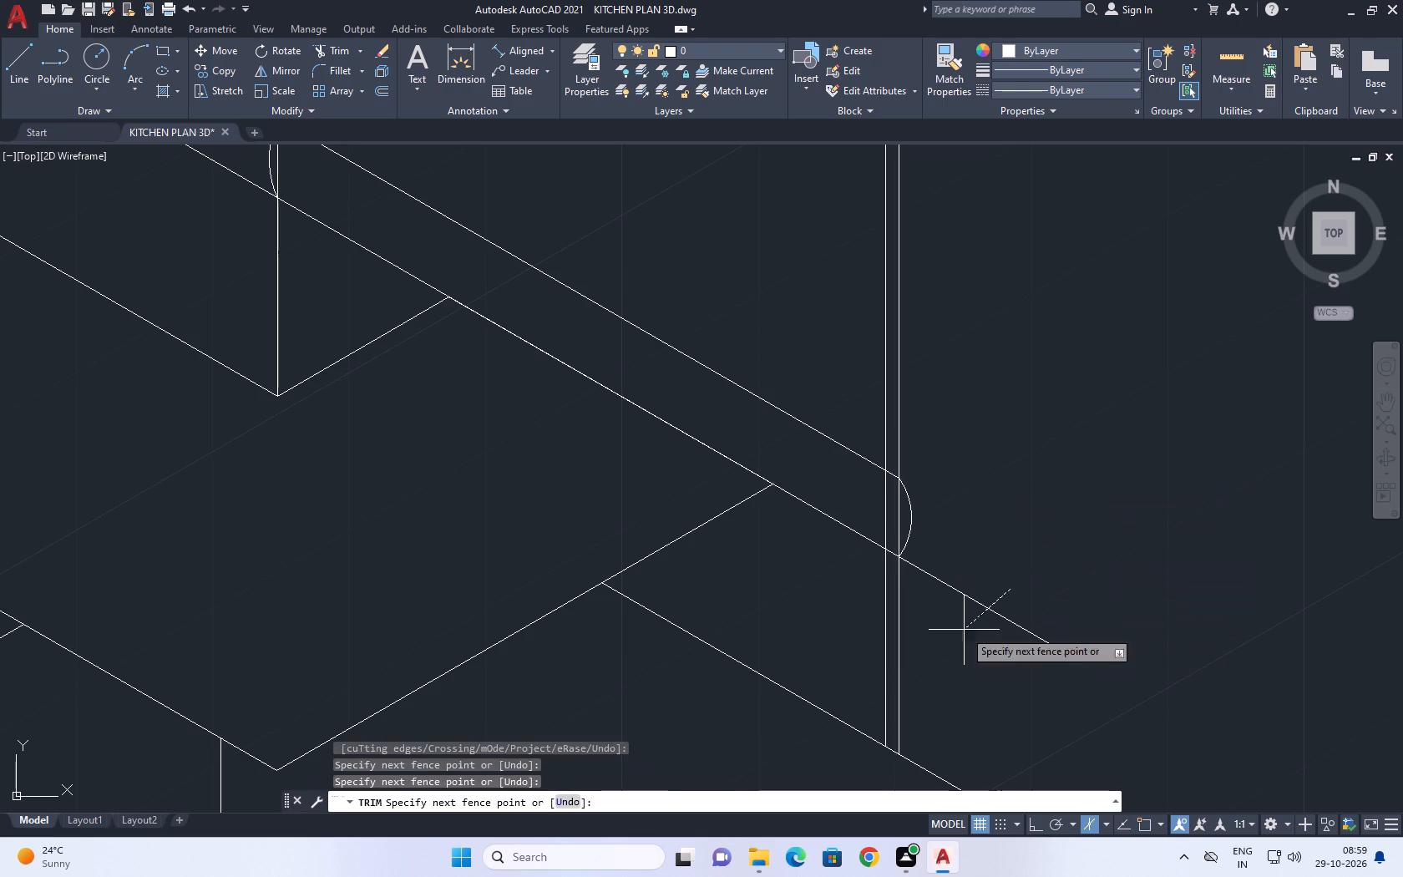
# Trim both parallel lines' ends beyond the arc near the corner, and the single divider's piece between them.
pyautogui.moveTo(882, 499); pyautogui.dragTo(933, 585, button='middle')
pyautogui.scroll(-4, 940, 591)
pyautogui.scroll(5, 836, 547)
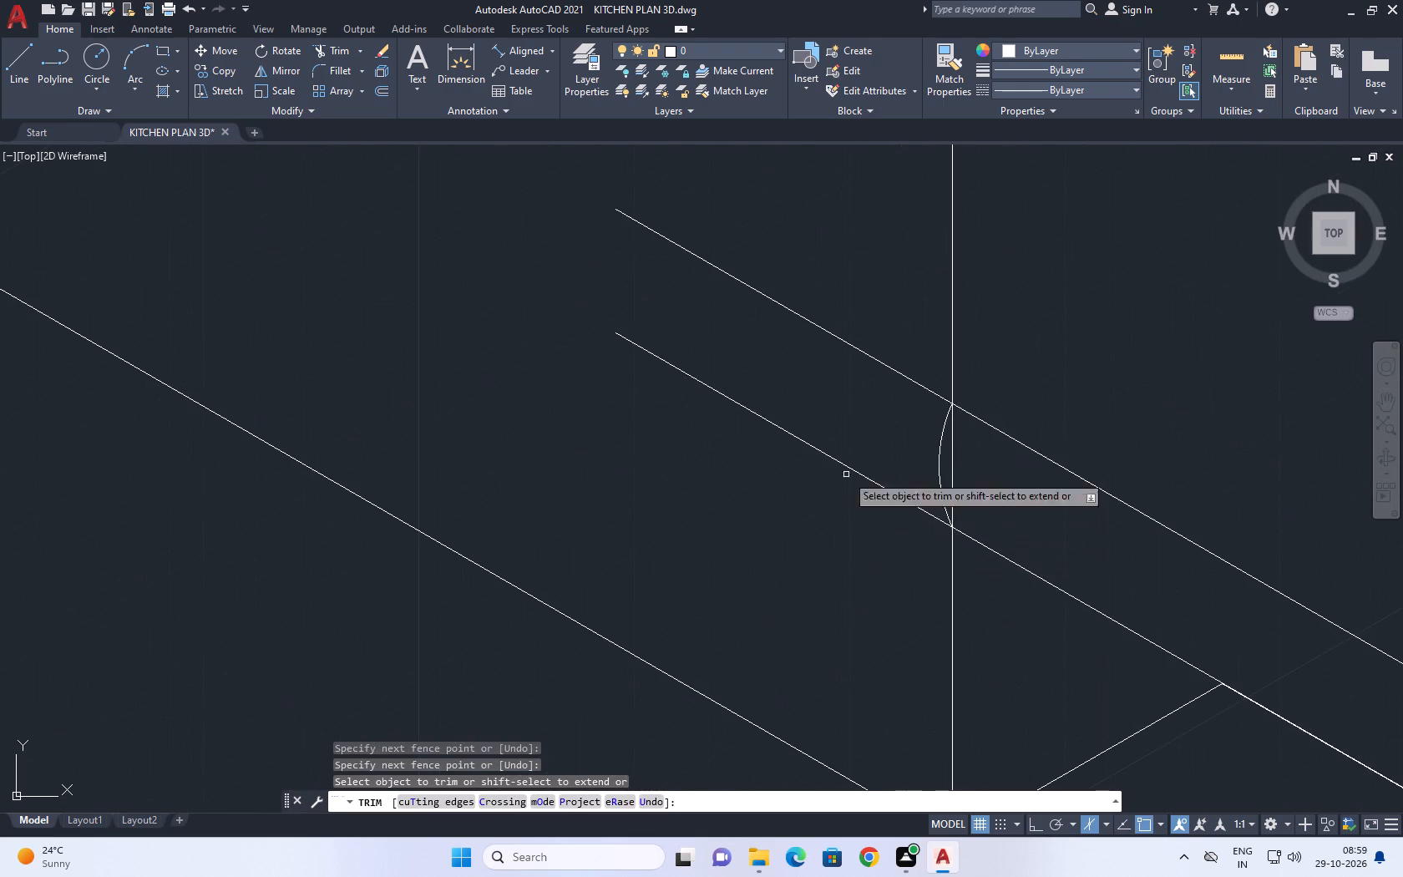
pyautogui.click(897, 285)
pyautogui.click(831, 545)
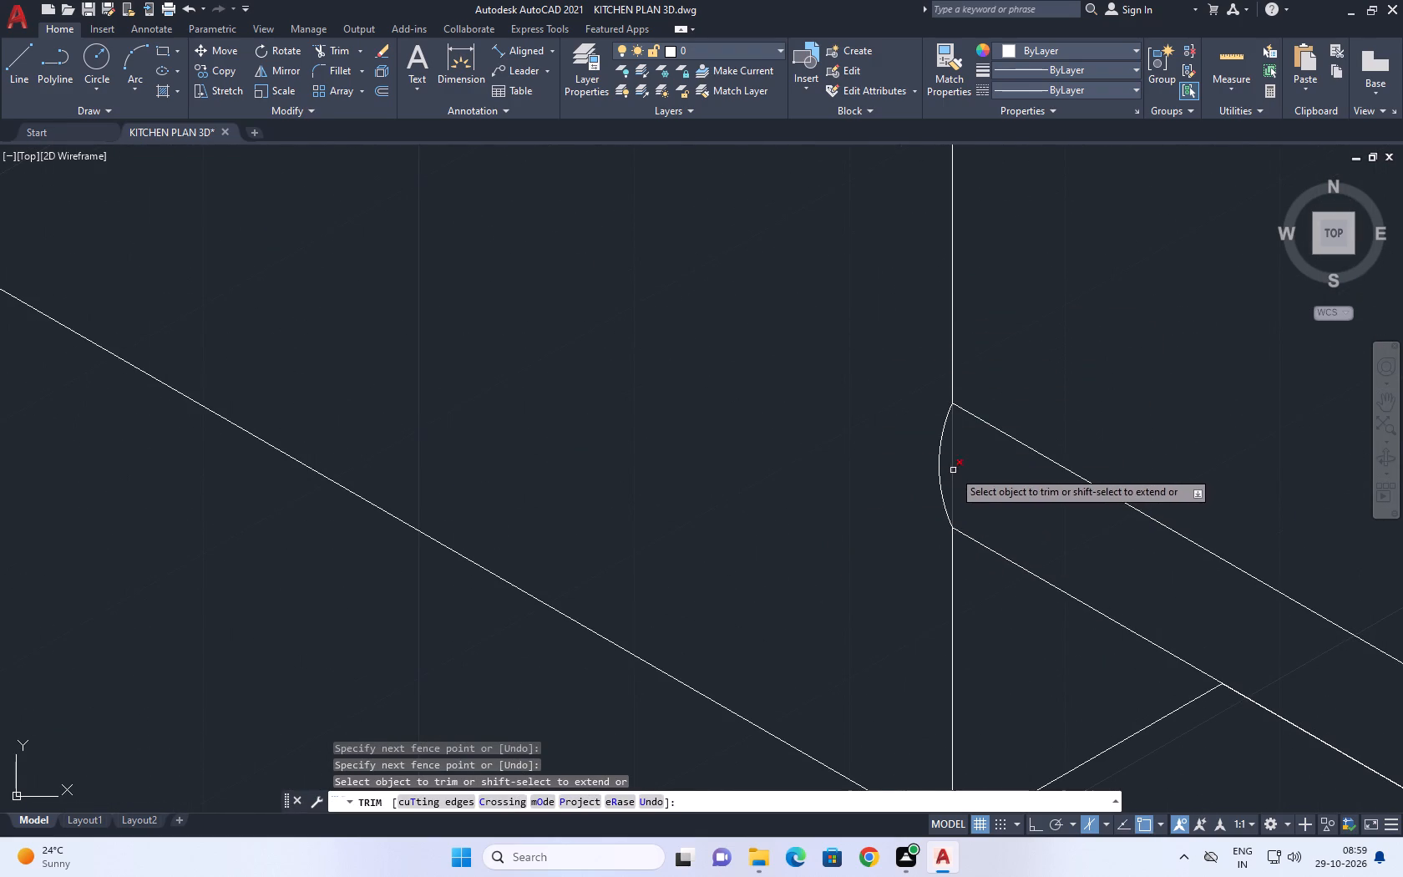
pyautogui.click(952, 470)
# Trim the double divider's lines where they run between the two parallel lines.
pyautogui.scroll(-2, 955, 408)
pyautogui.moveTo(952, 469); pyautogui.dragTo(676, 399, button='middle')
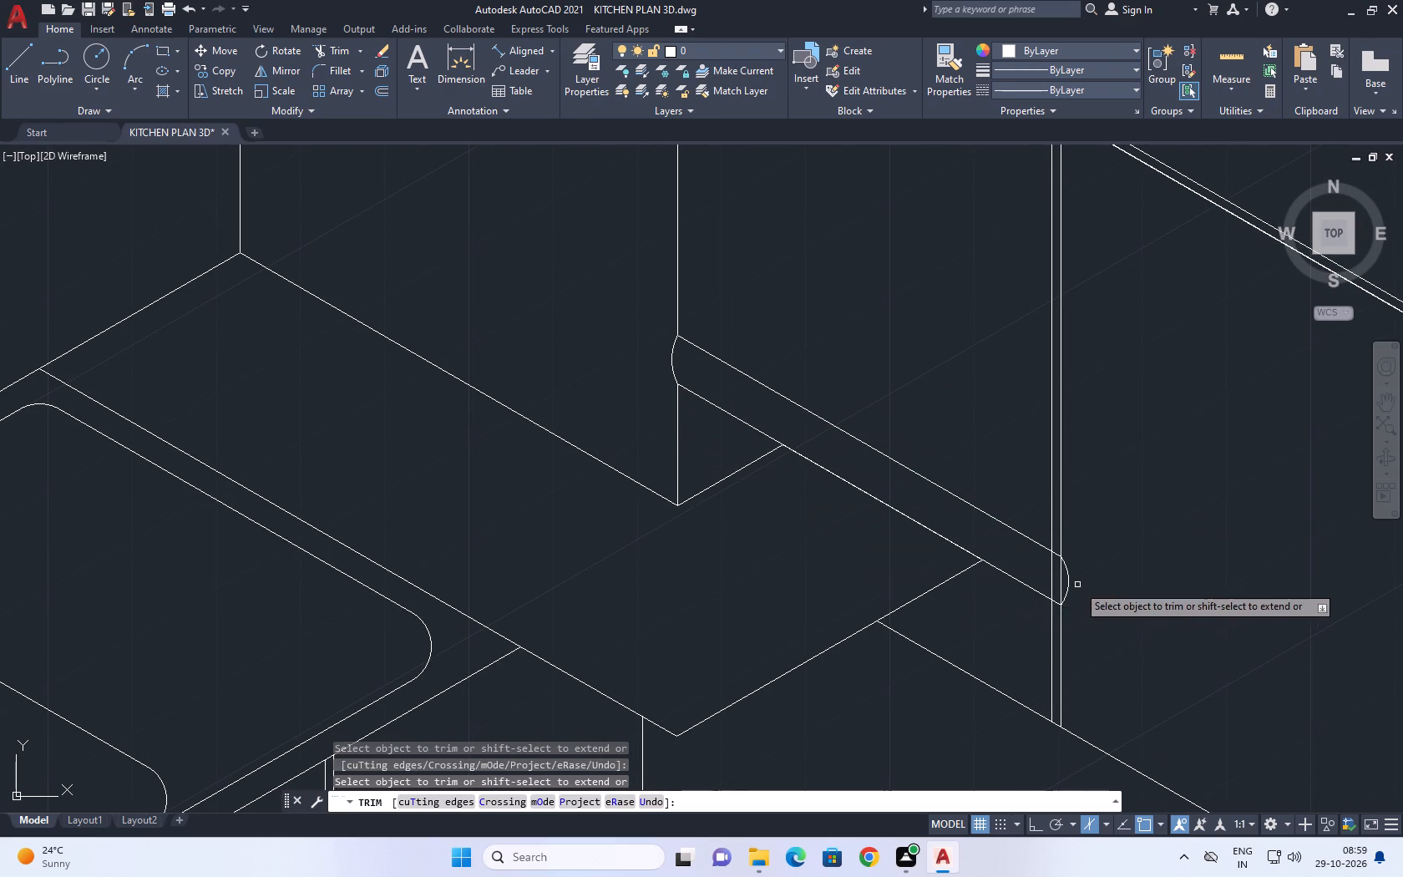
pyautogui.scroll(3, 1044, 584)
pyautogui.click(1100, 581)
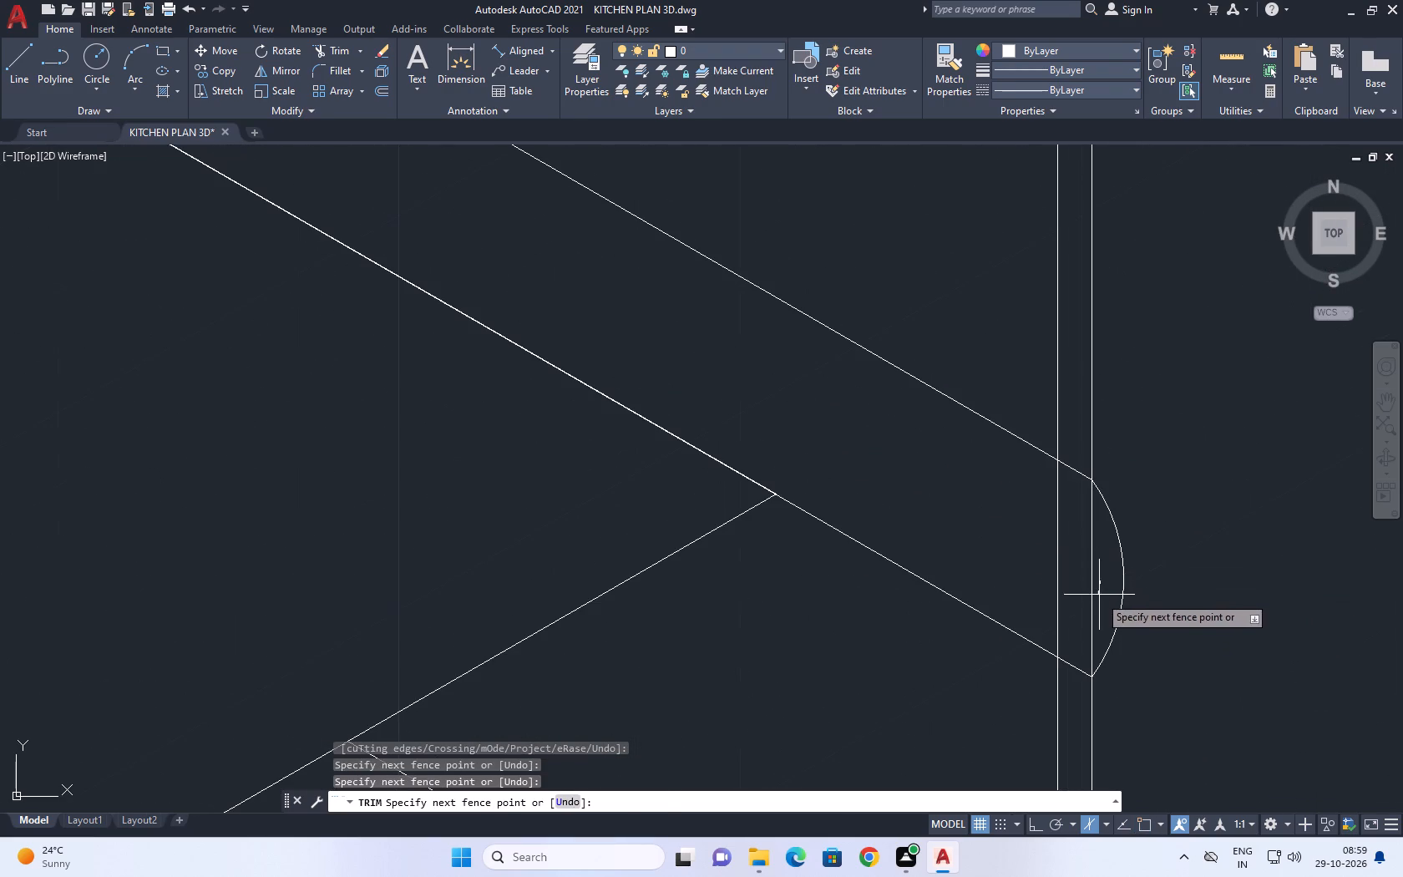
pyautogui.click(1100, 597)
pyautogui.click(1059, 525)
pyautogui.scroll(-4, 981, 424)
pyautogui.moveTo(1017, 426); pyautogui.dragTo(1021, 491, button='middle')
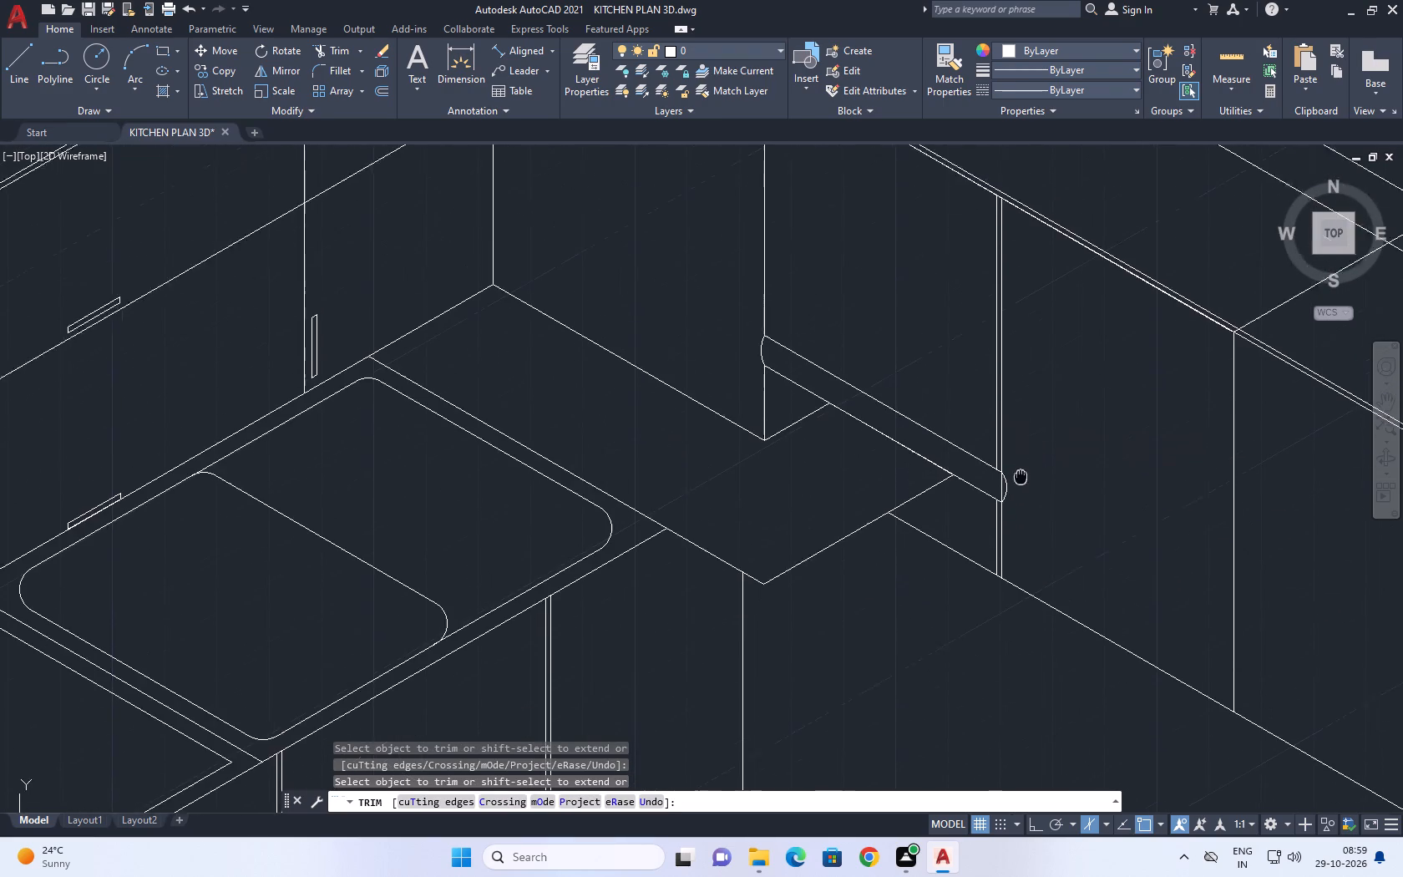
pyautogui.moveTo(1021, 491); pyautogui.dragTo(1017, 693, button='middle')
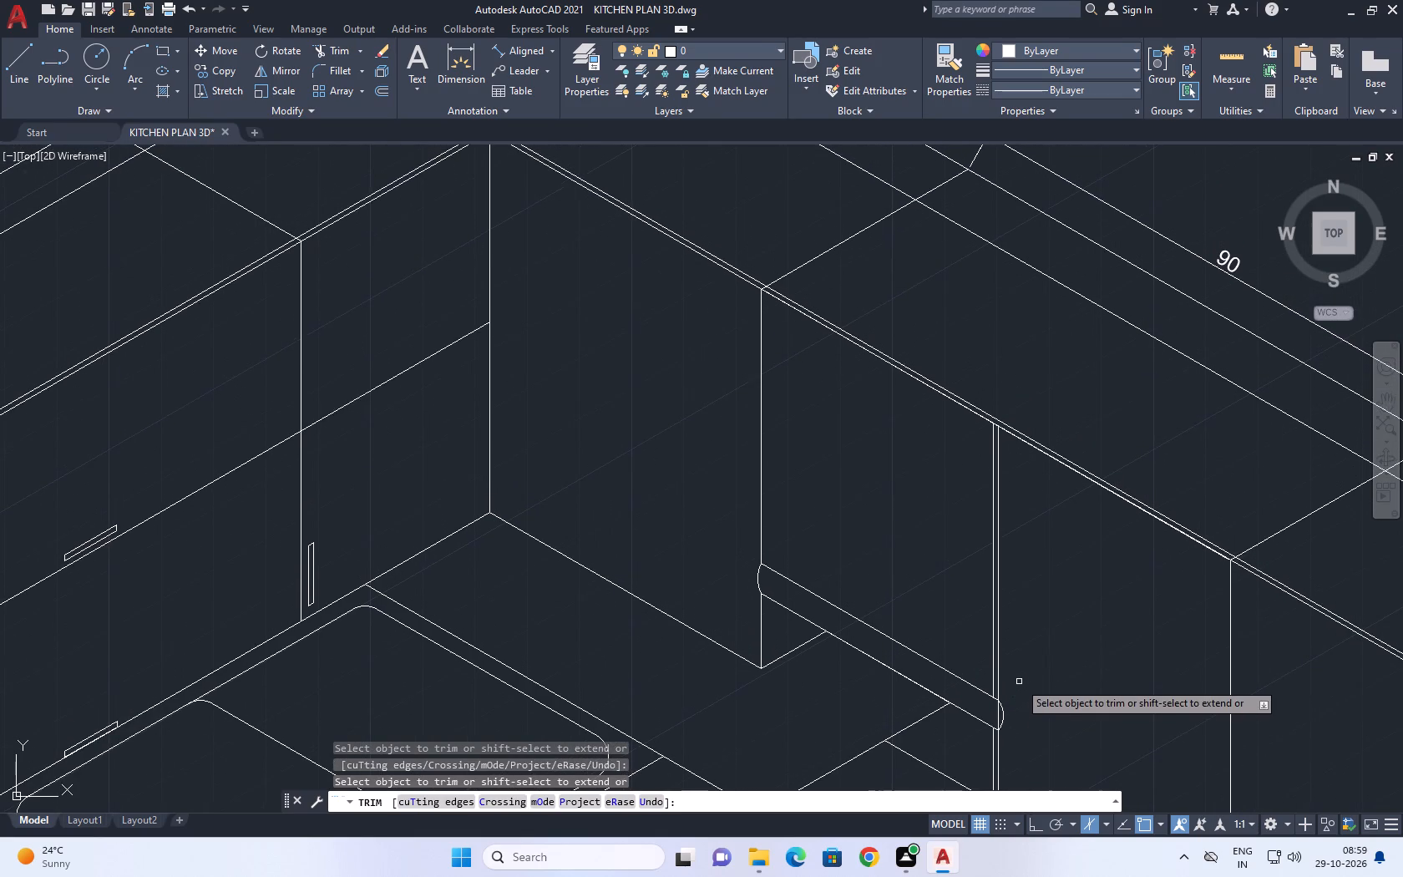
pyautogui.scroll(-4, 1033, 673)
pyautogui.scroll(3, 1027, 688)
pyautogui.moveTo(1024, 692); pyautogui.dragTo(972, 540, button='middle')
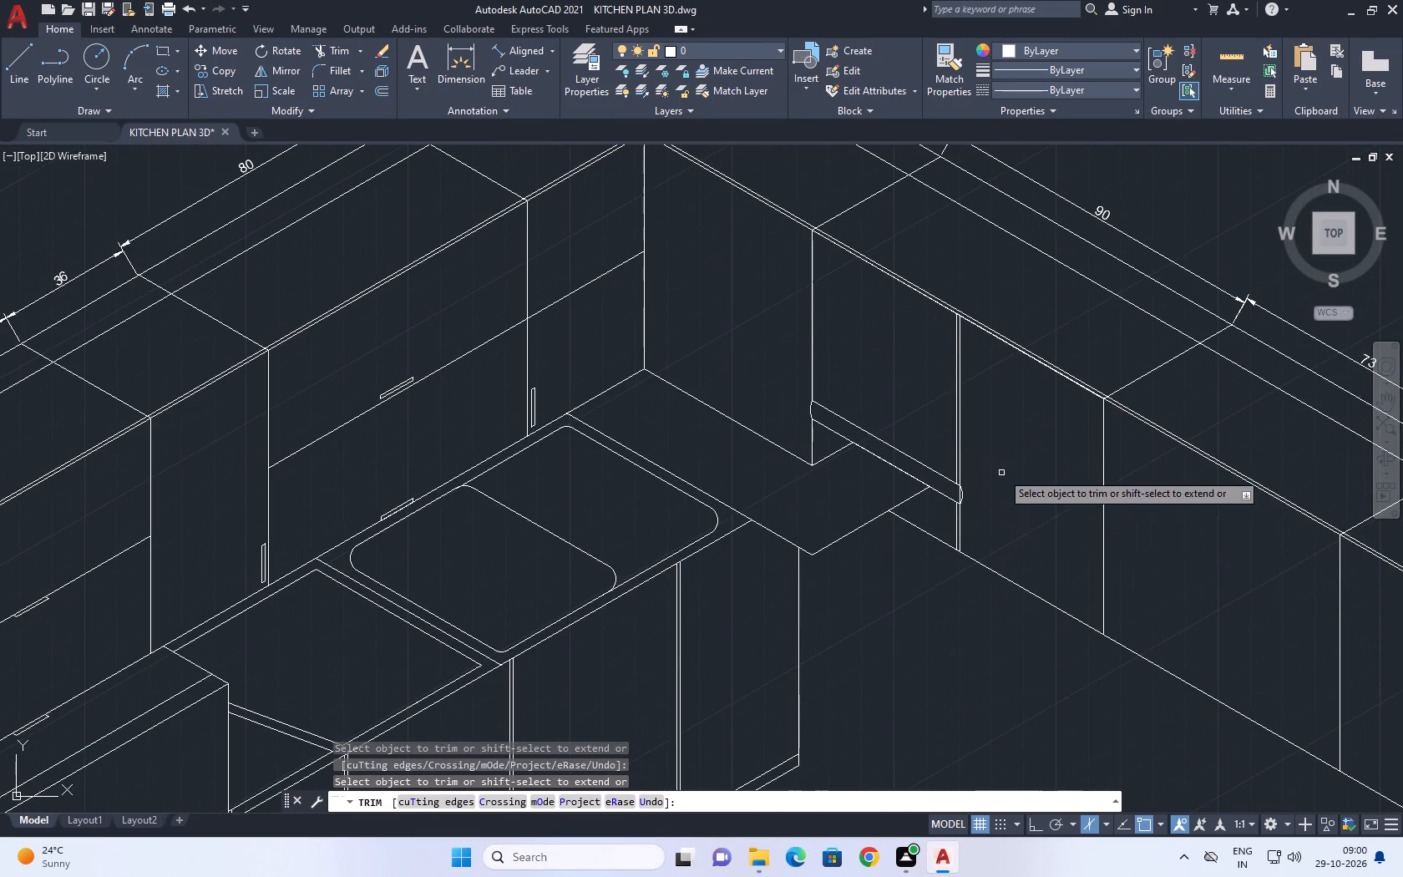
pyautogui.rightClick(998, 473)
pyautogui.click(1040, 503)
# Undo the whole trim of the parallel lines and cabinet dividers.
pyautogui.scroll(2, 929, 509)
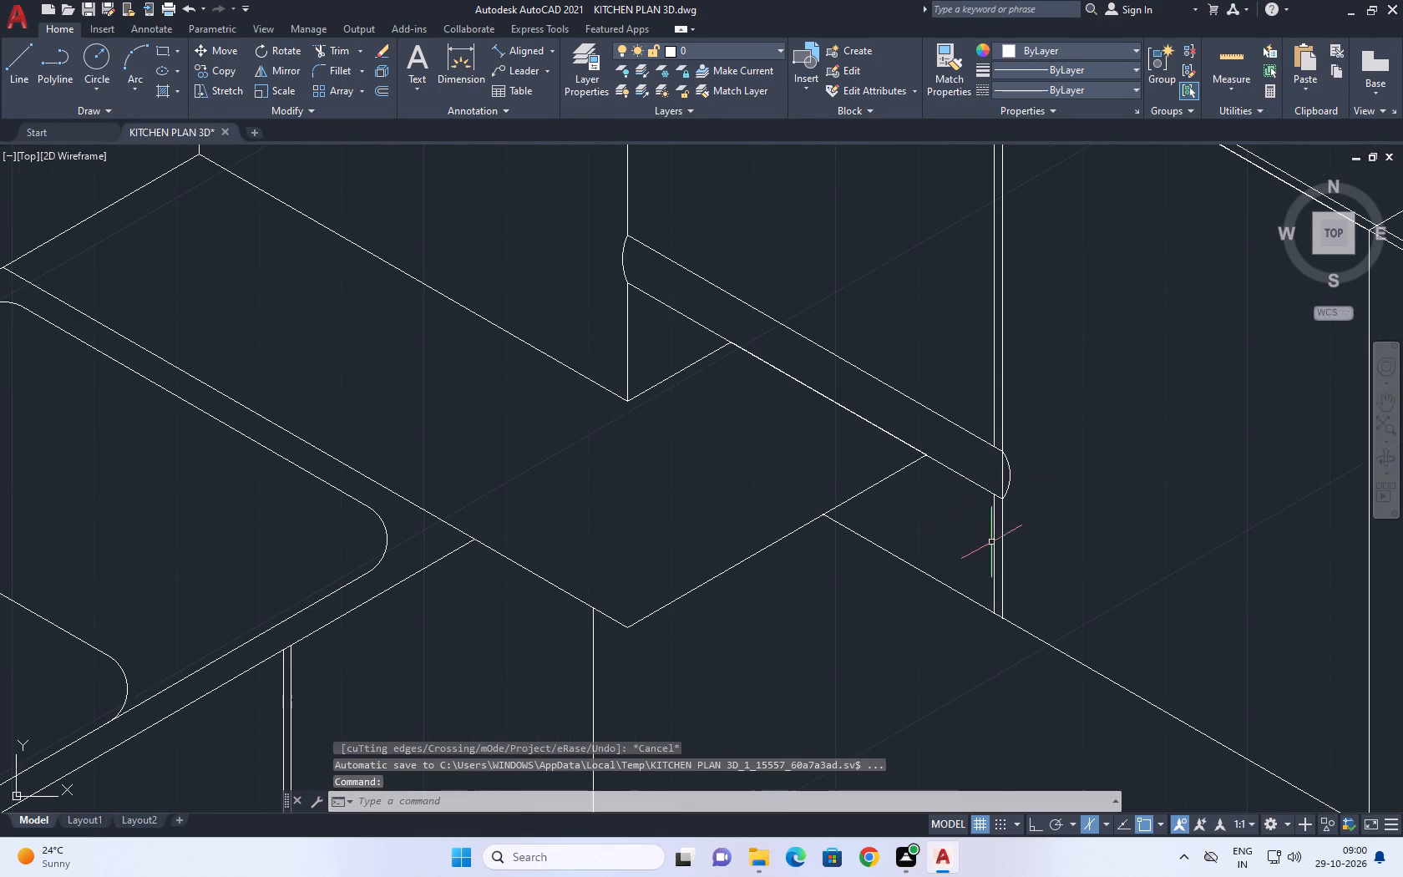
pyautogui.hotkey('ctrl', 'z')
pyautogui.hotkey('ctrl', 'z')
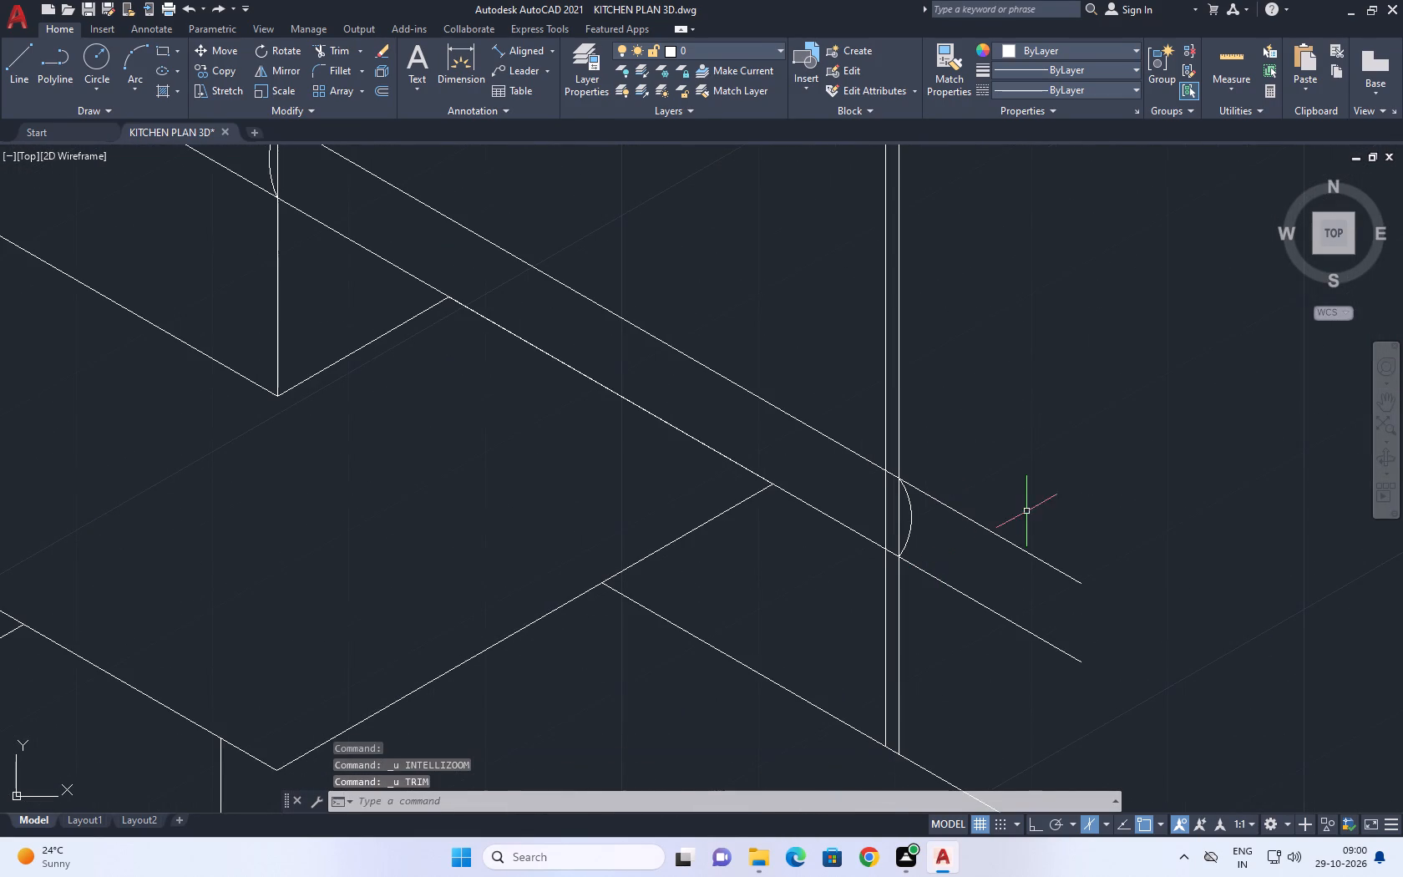
# Extend both parallel lines away from the corner, past the next single divider to the following divider.
pyautogui.moveTo(1035, 470); pyautogui.dragTo(985, 463, button='middle')
pyautogui.press('e')
pyautogui.press('x')
pyautogui.press('space')
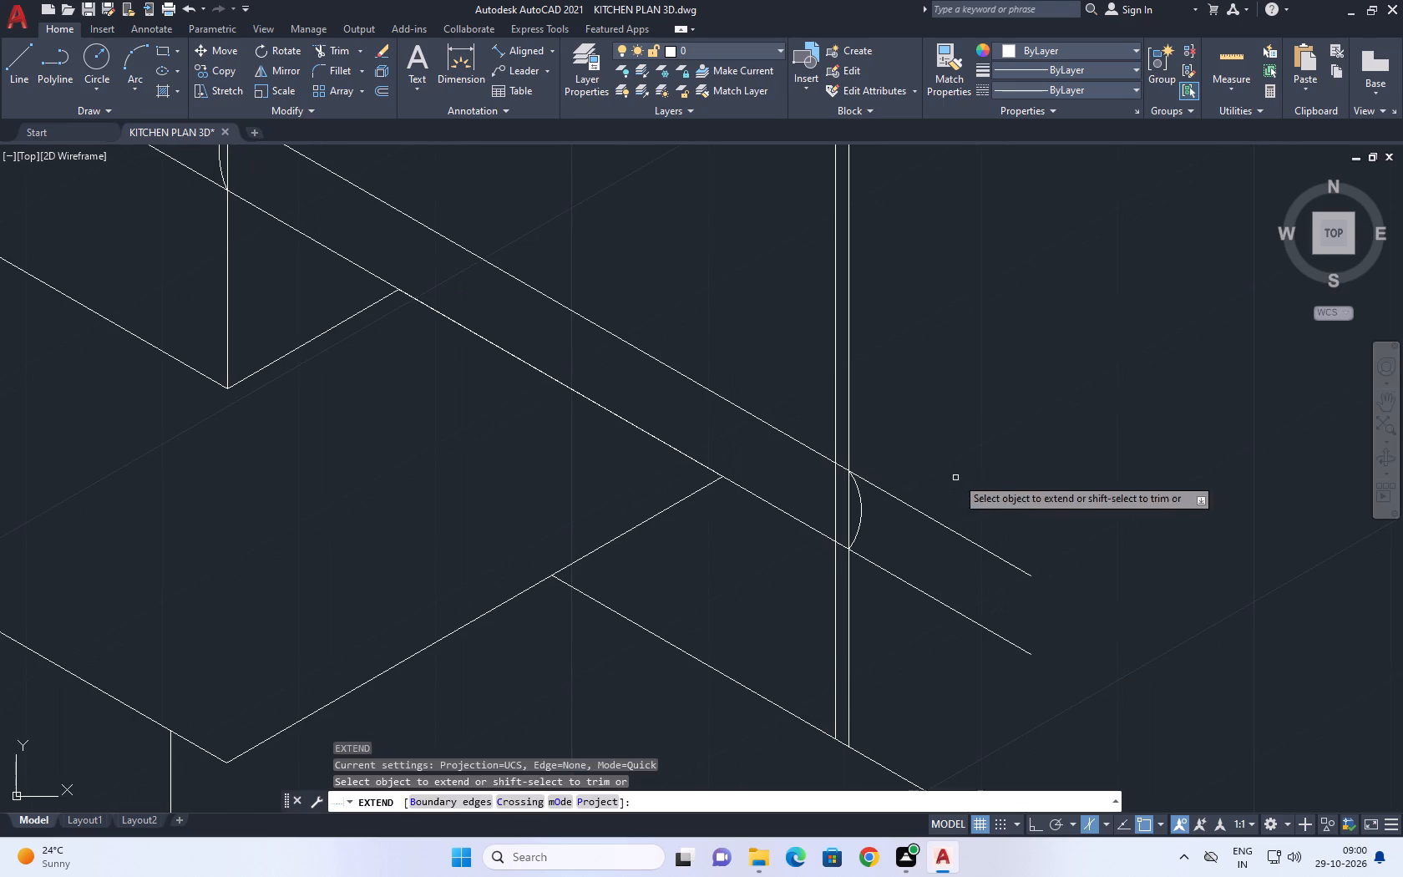
pyautogui.scroll(-3, 959, 459)
pyautogui.click(966, 463)
pyautogui.click(951, 500)
pyautogui.click(992, 488)
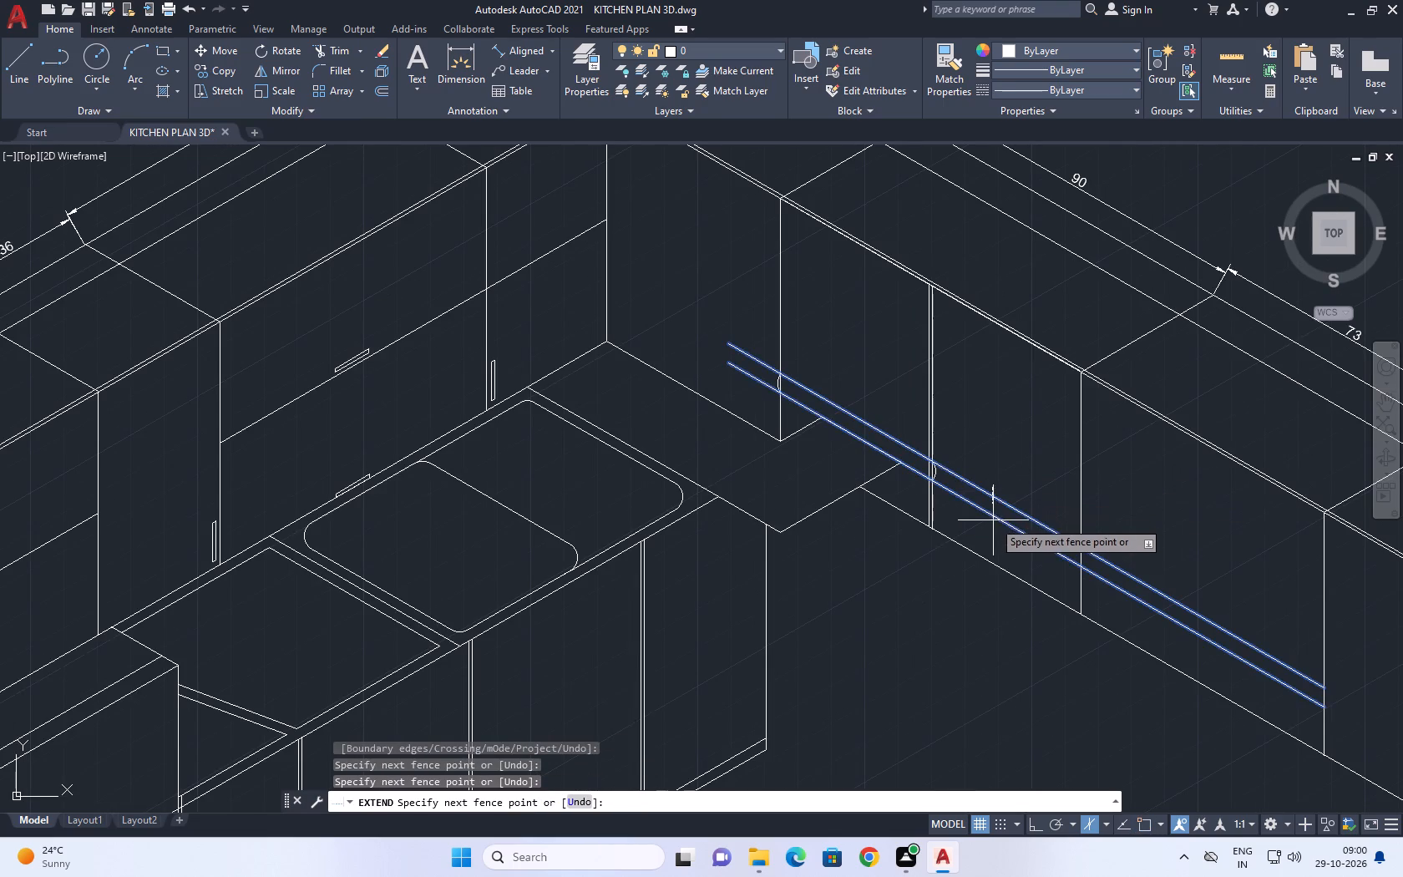
pyautogui.click(1010, 530)
pyautogui.press('Escape')
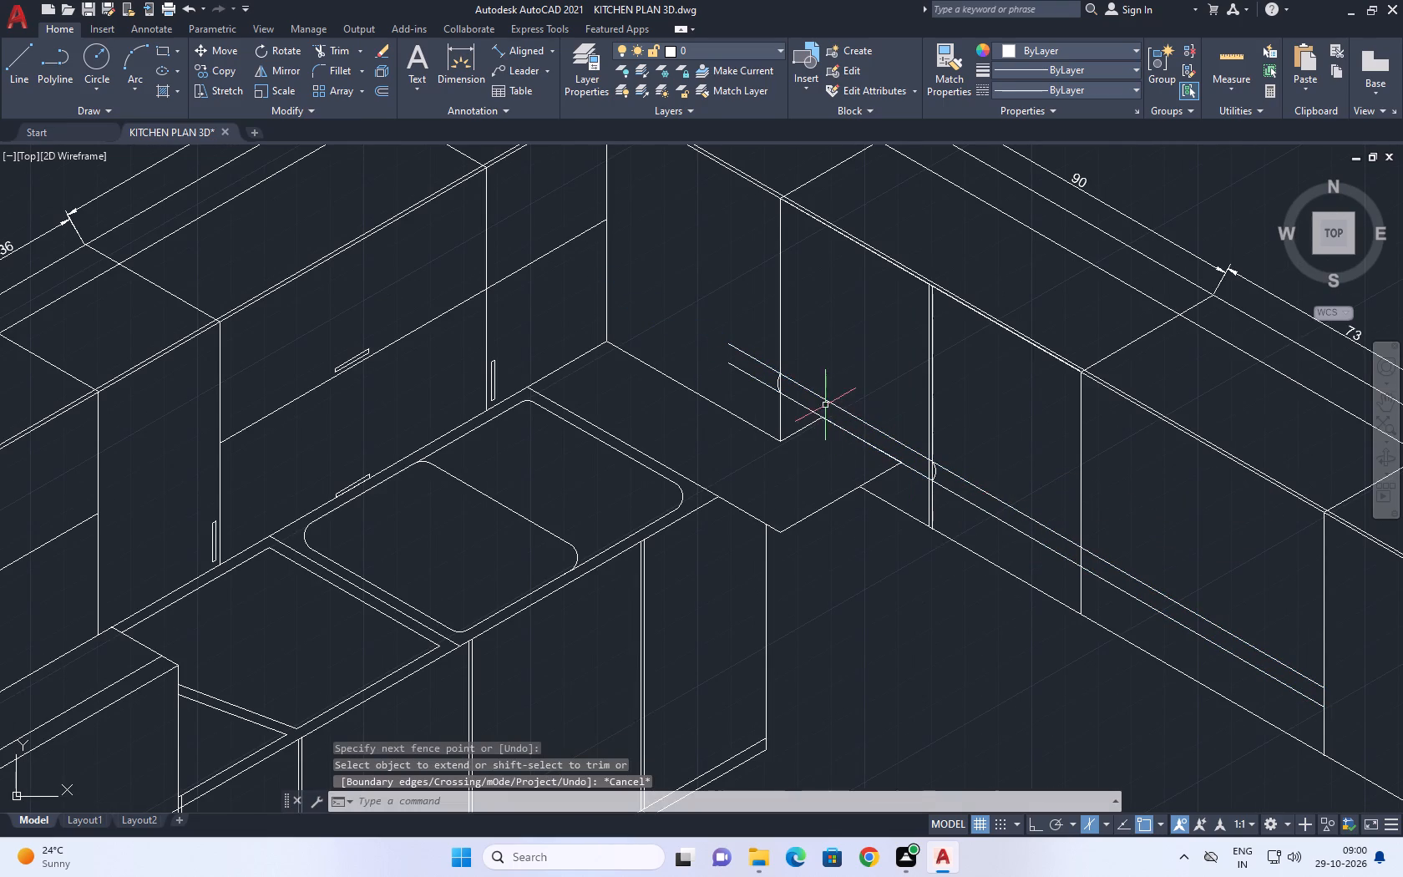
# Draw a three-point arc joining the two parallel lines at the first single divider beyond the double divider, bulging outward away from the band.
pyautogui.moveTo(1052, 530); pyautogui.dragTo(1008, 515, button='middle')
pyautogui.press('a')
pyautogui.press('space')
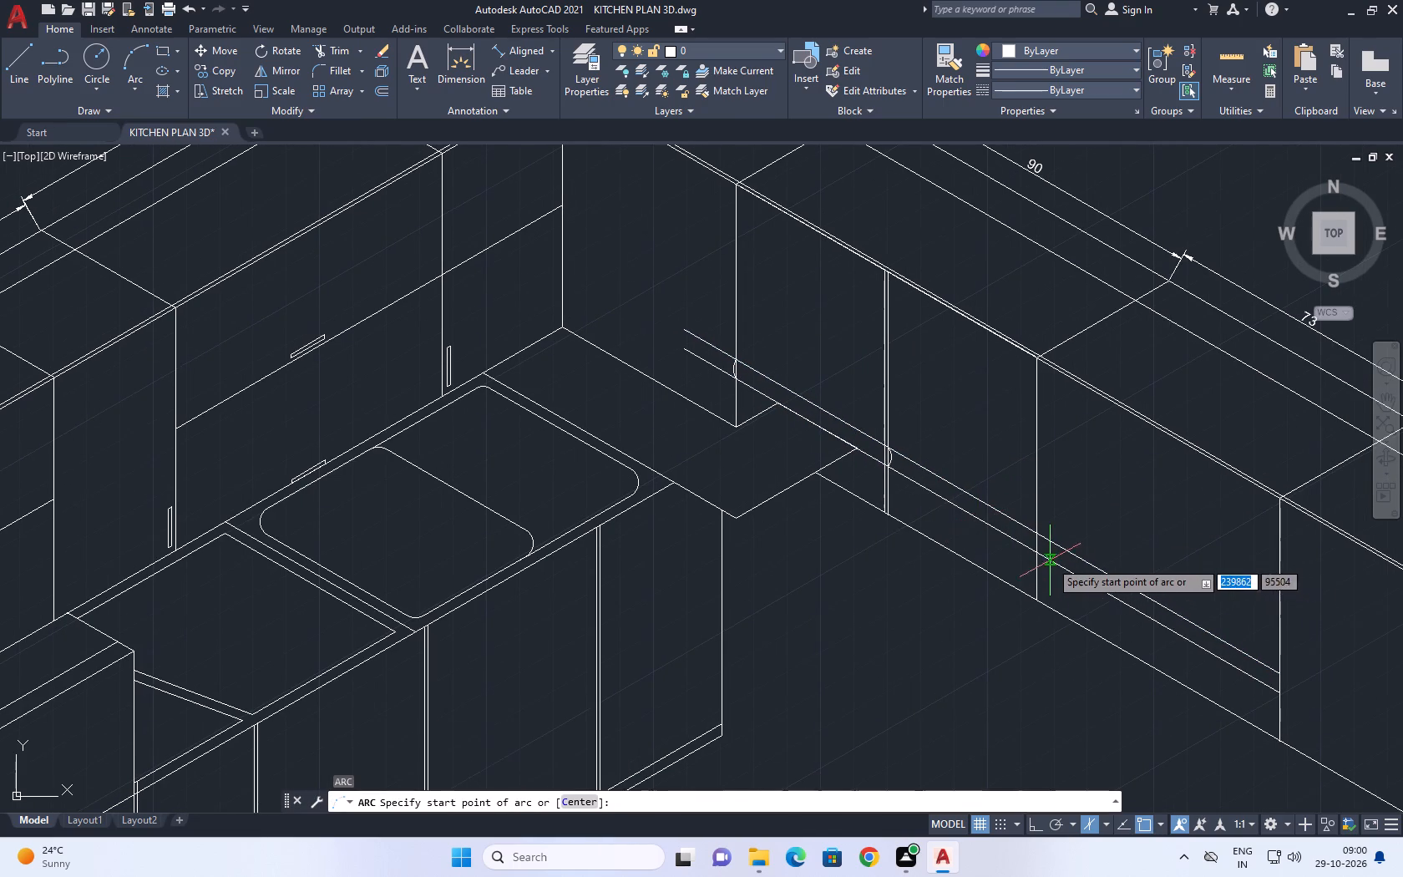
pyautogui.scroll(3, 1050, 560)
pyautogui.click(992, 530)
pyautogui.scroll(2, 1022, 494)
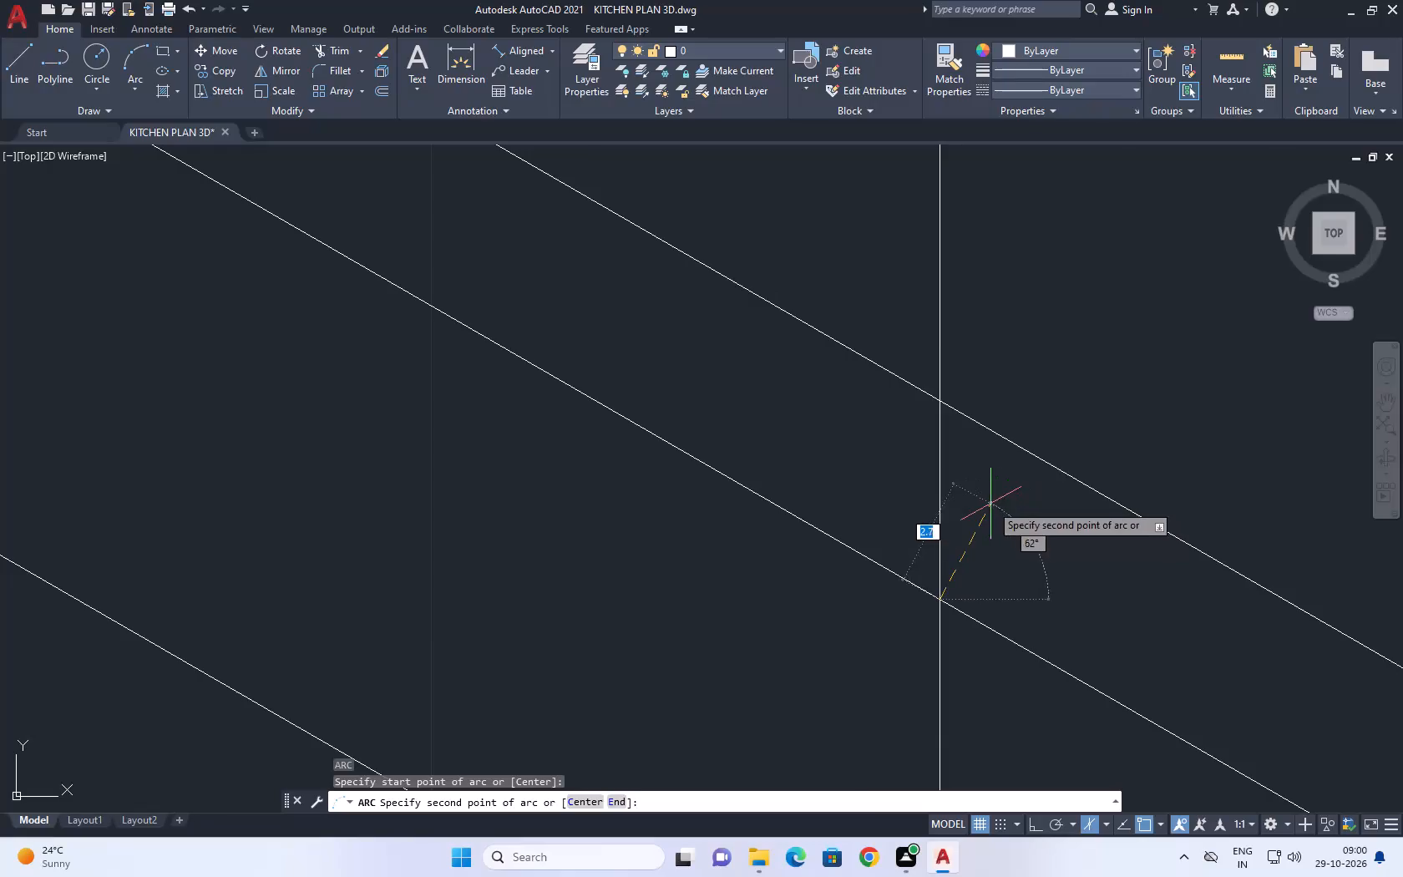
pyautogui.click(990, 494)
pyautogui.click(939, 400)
# Trim both parallel lines where they run past the arc at the single divider.
pyautogui.scroll(-2, 909, 412)
pyautogui.moveTo(967, 416); pyautogui.dragTo(941, 417, button='middle')
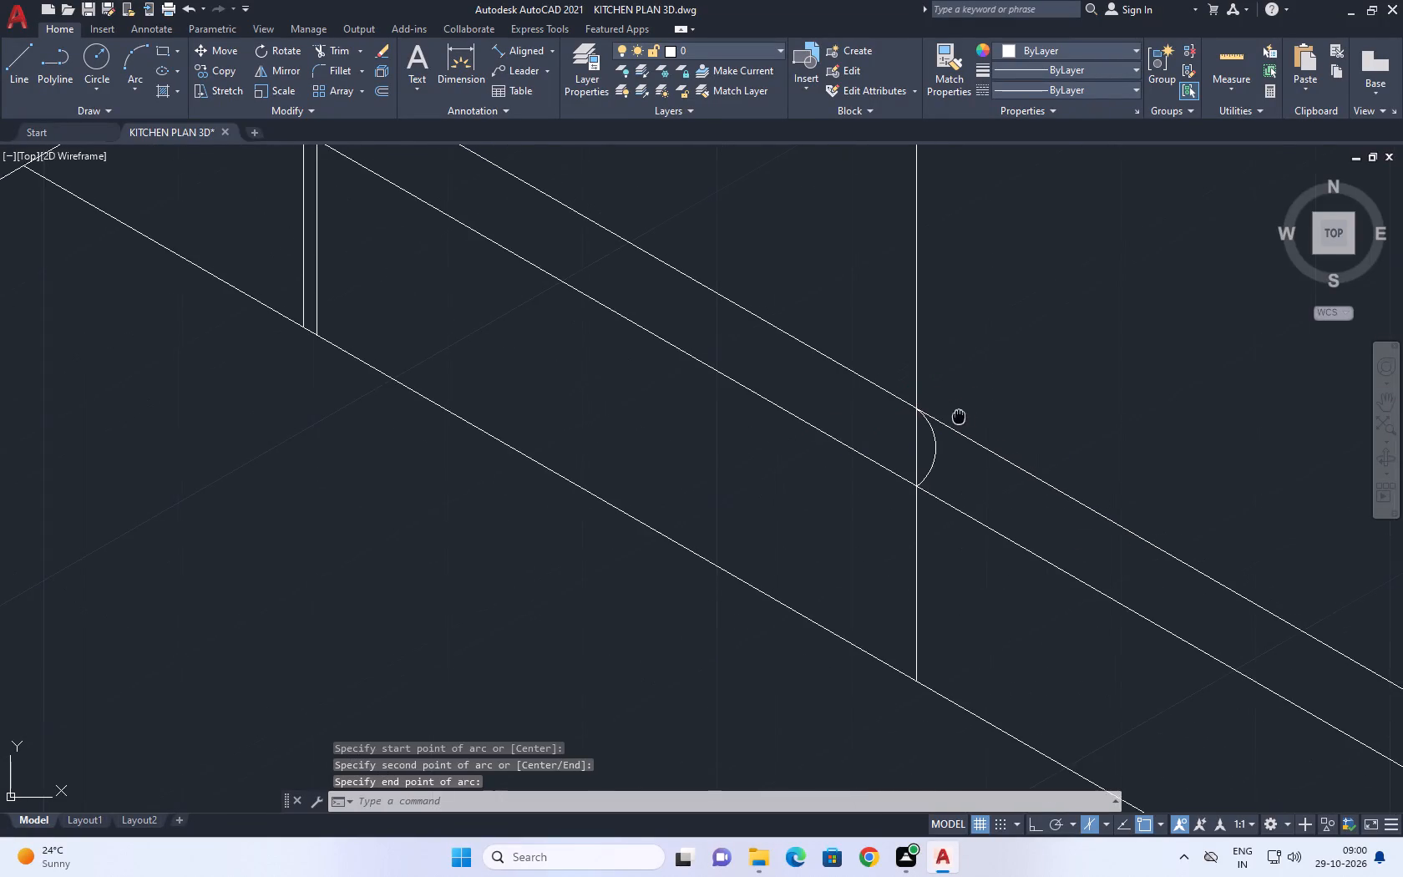
pyautogui.moveTo(941, 417); pyautogui.dragTo(825, 398, button='middle')
pyautogui.press('t')
pyautogui.press('r')
pyautogui.press('space')
pyautogui.click(945, 423)
pyautogui.click(846, 533)
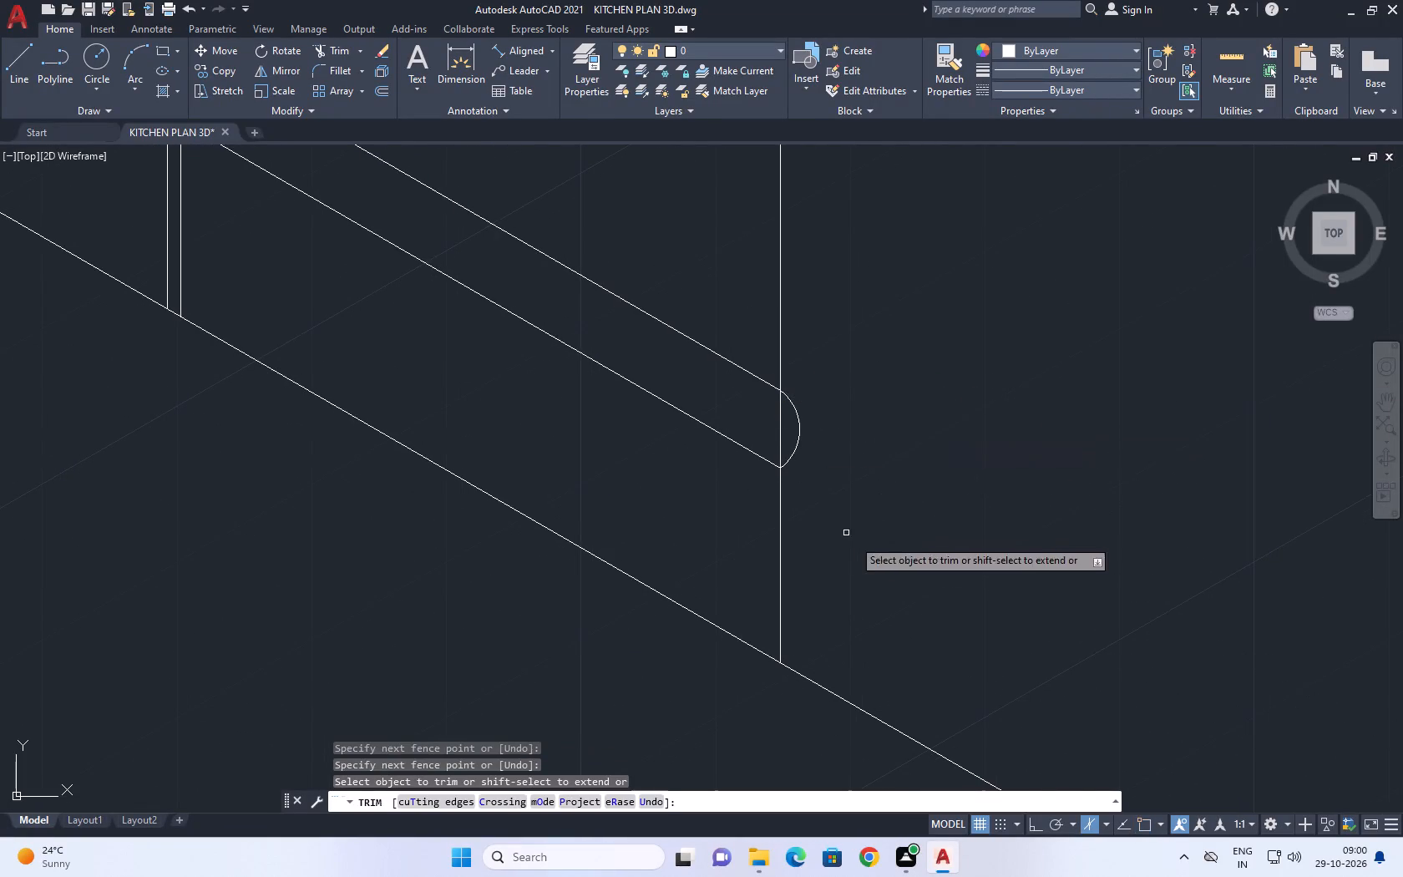
# Remove the arc between the parallel lines at the double divider with the Trim command.
pyautogui.scroll(-5, 958, 491)
pyautogui.scroll(3, 892, 473)
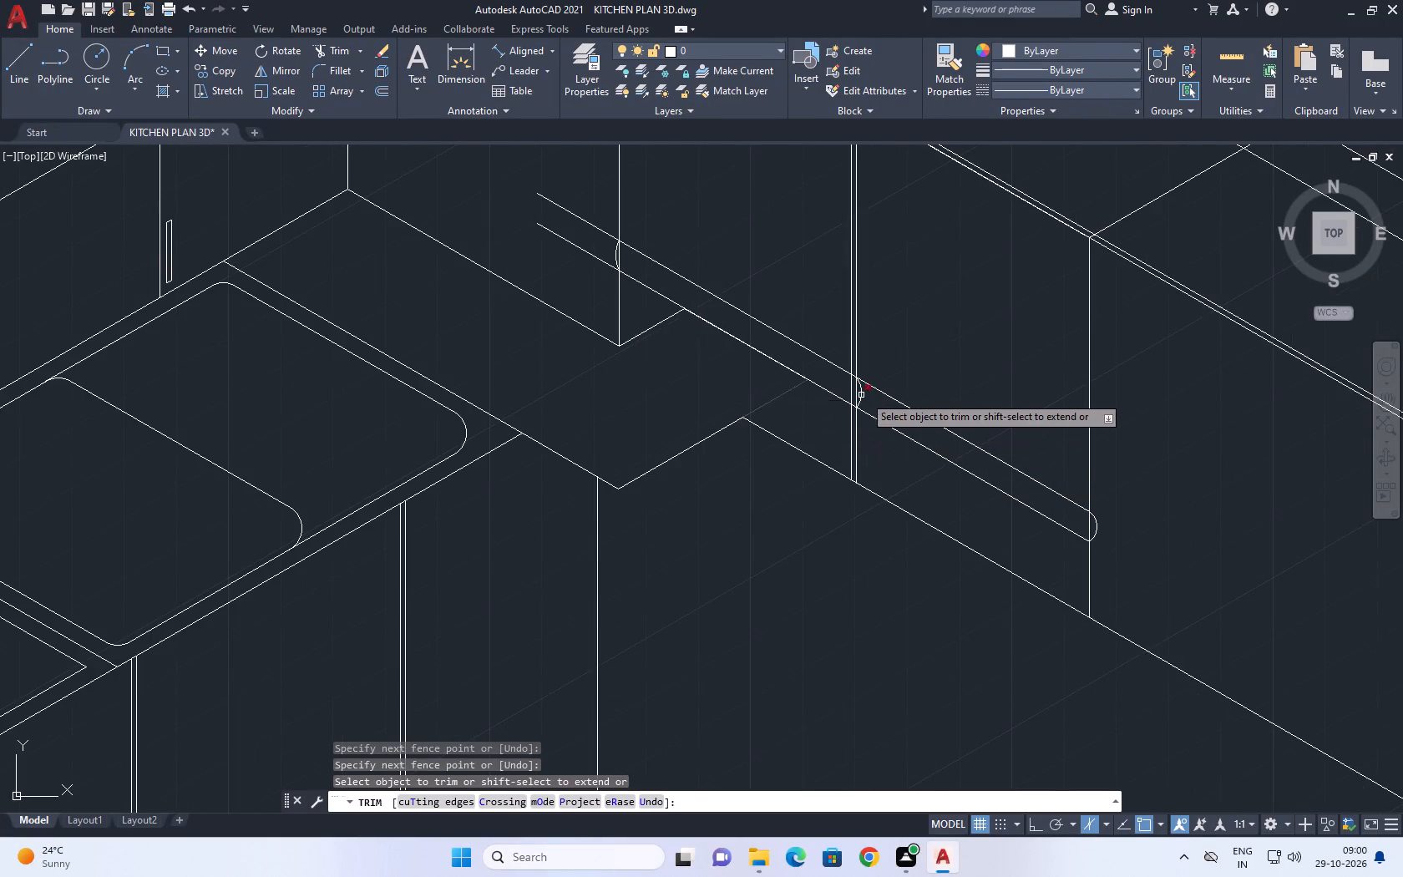
pyautogui.scroll(1, 866, 393)
pyautogui.click(855, 393)
# Trim both parallel lines' ends beyond the arc near the corner.
pyautogui.scroll(-2, 892, 423)
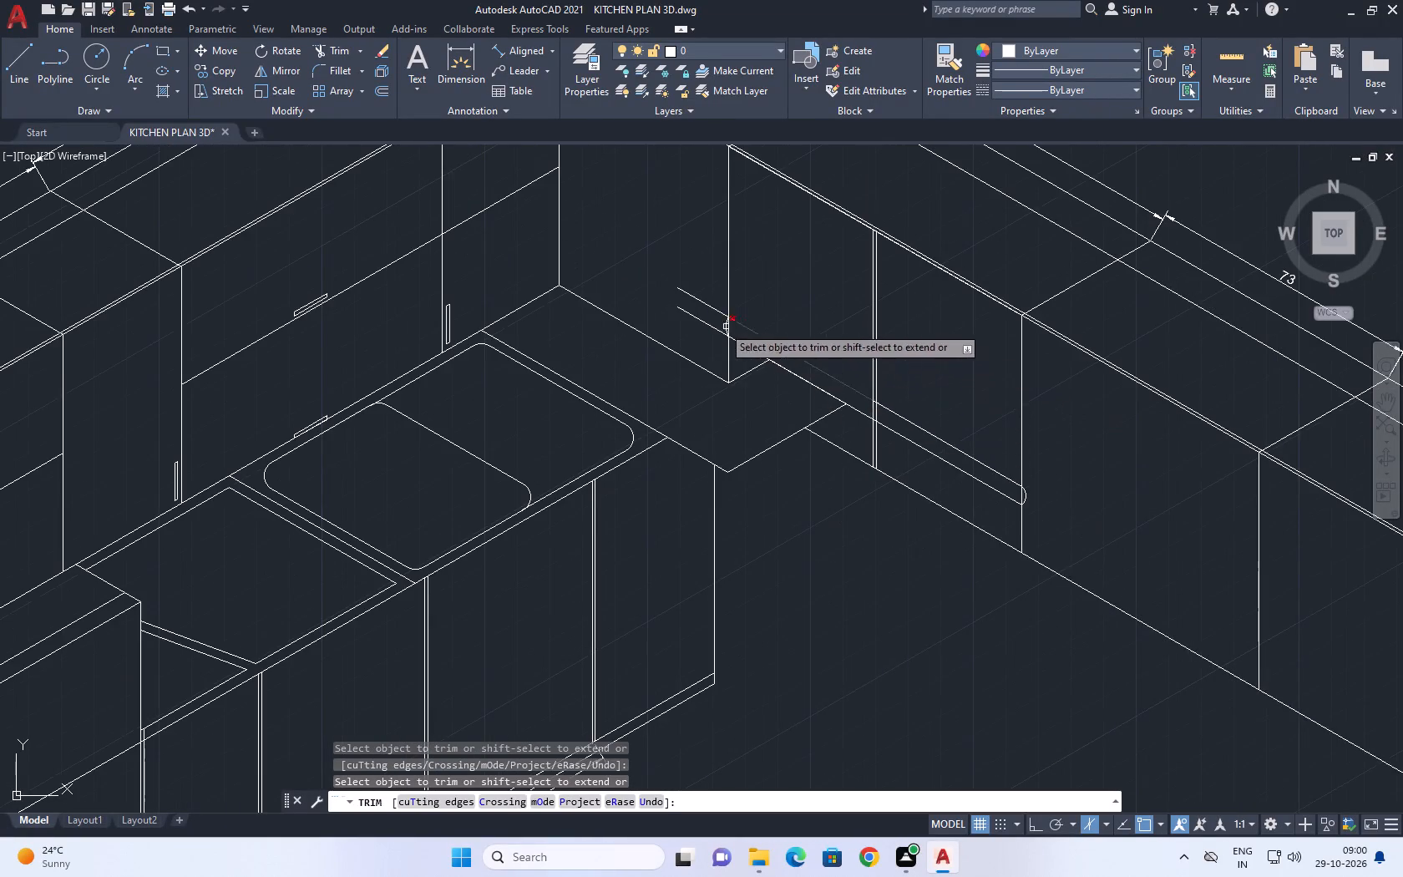
pyautogui.scroll(3, 701, 323)
pyautogui.click(705, 219)
pyautogui.click(660, 361)
pyautogui.scroll(-4, 758, 368)
pyautogui.press('Escape')
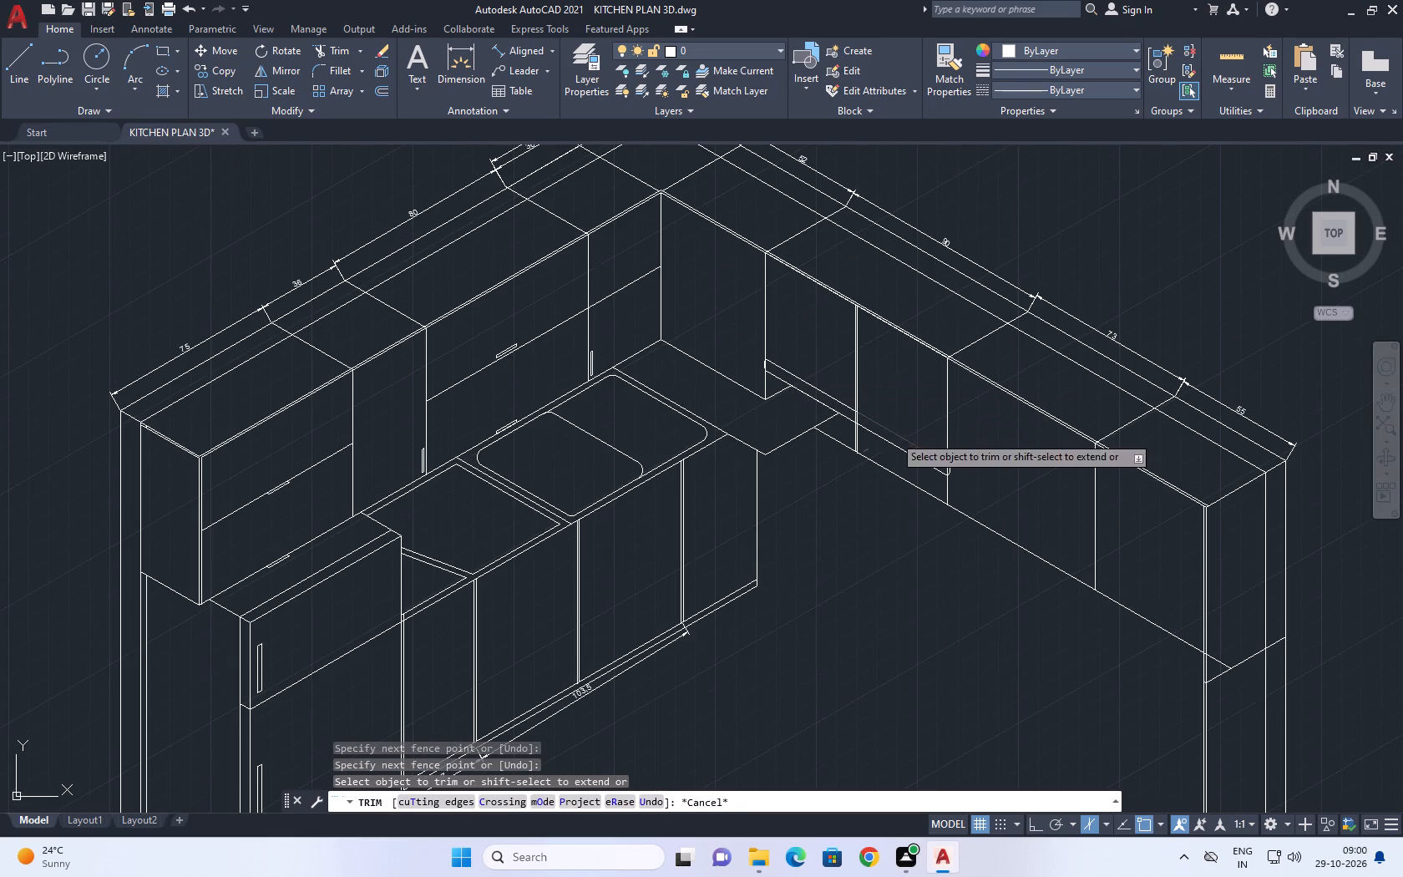
# Trim the double divider's two lines where they run between the parallel lines of the band.
pyautogui.scroll(3, 841, 421)
pyautogui.moveTo(851, 421); pyautogui.dragTo(865, 461, button='middle')
pyautogui.write('tr')
pyautogui.press('space')
pyautogui.moveTo(869, 464); pyautogui.dragTo(875, 493, button='middle')
pyautogui.scroll(2, 899, 485)
pyautogui.click(994, 507)
pyautogui.click(899, 449)
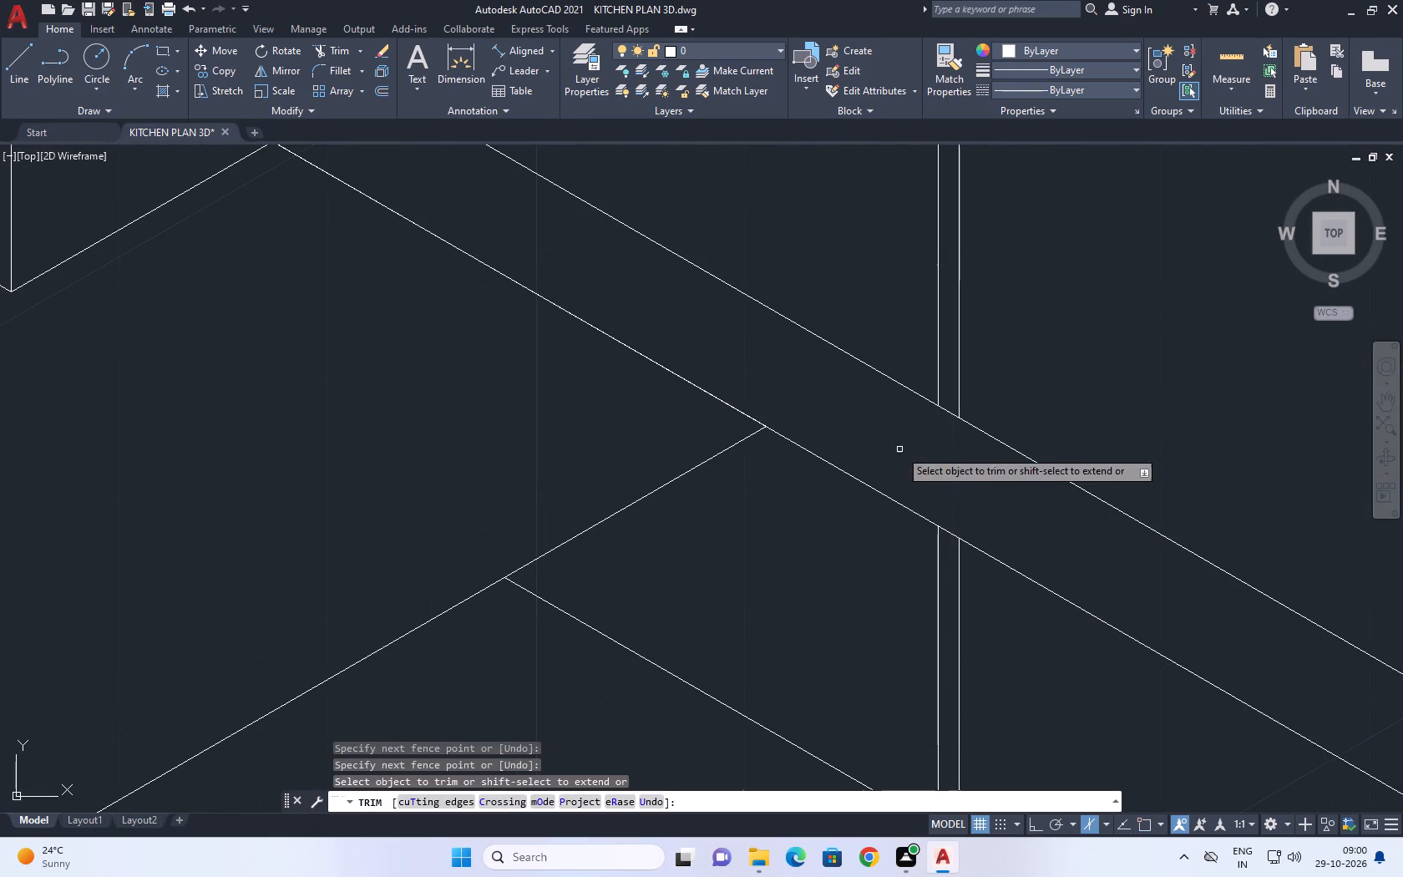
pyautogui.moveTo(939, 522); pyautogui.dragTo(931, 518, button='middle')
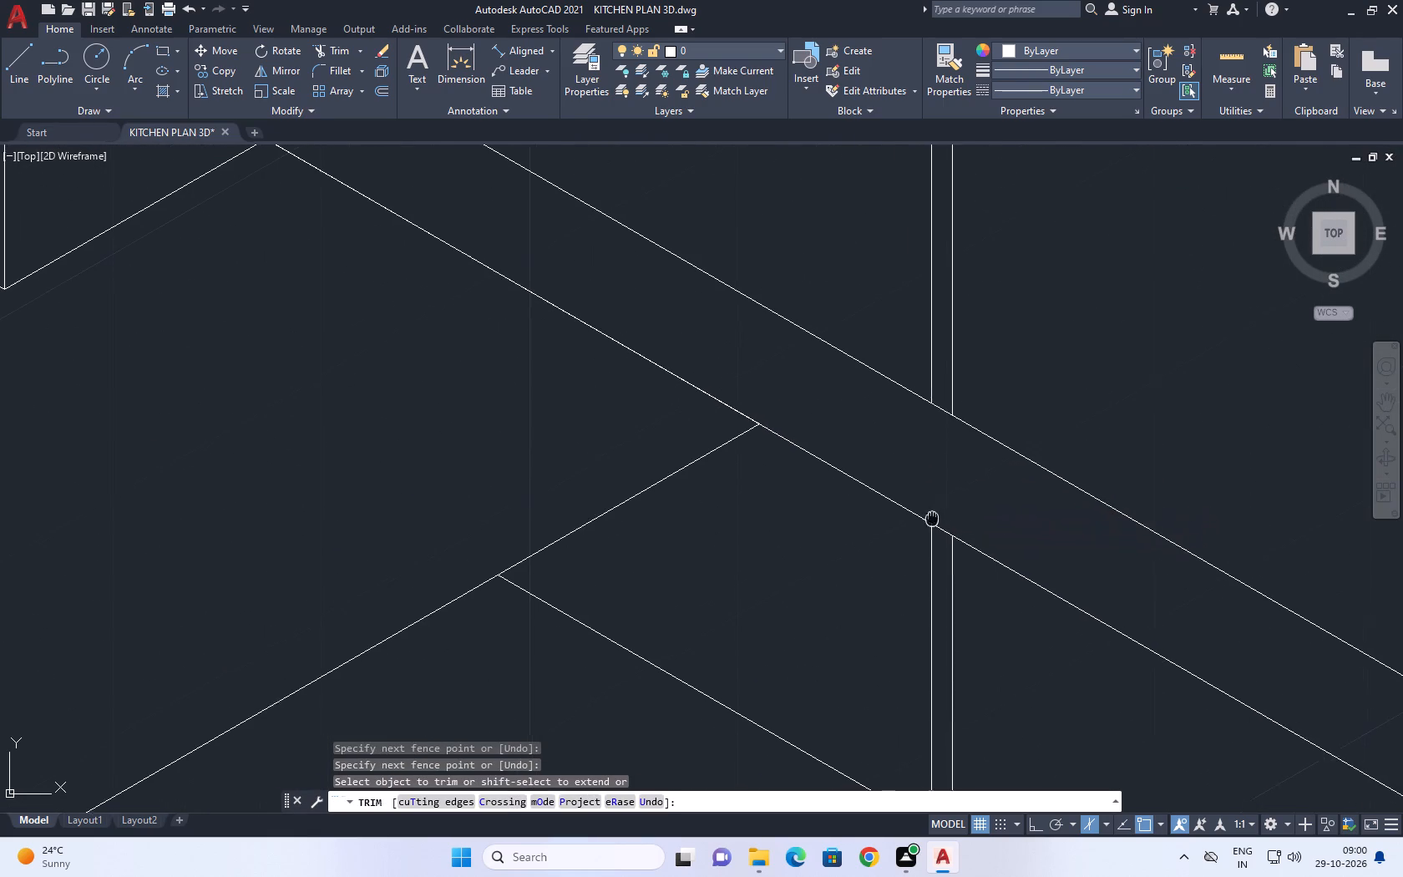
pyautogui.moveTo(931, 518); pyautogui.dragTo(920, 431, button='middle')
pyautogui.scroll(-4, 952, 546)
pyautogui.scroll(2, 952, 565)
pyautogui.press('Escape')
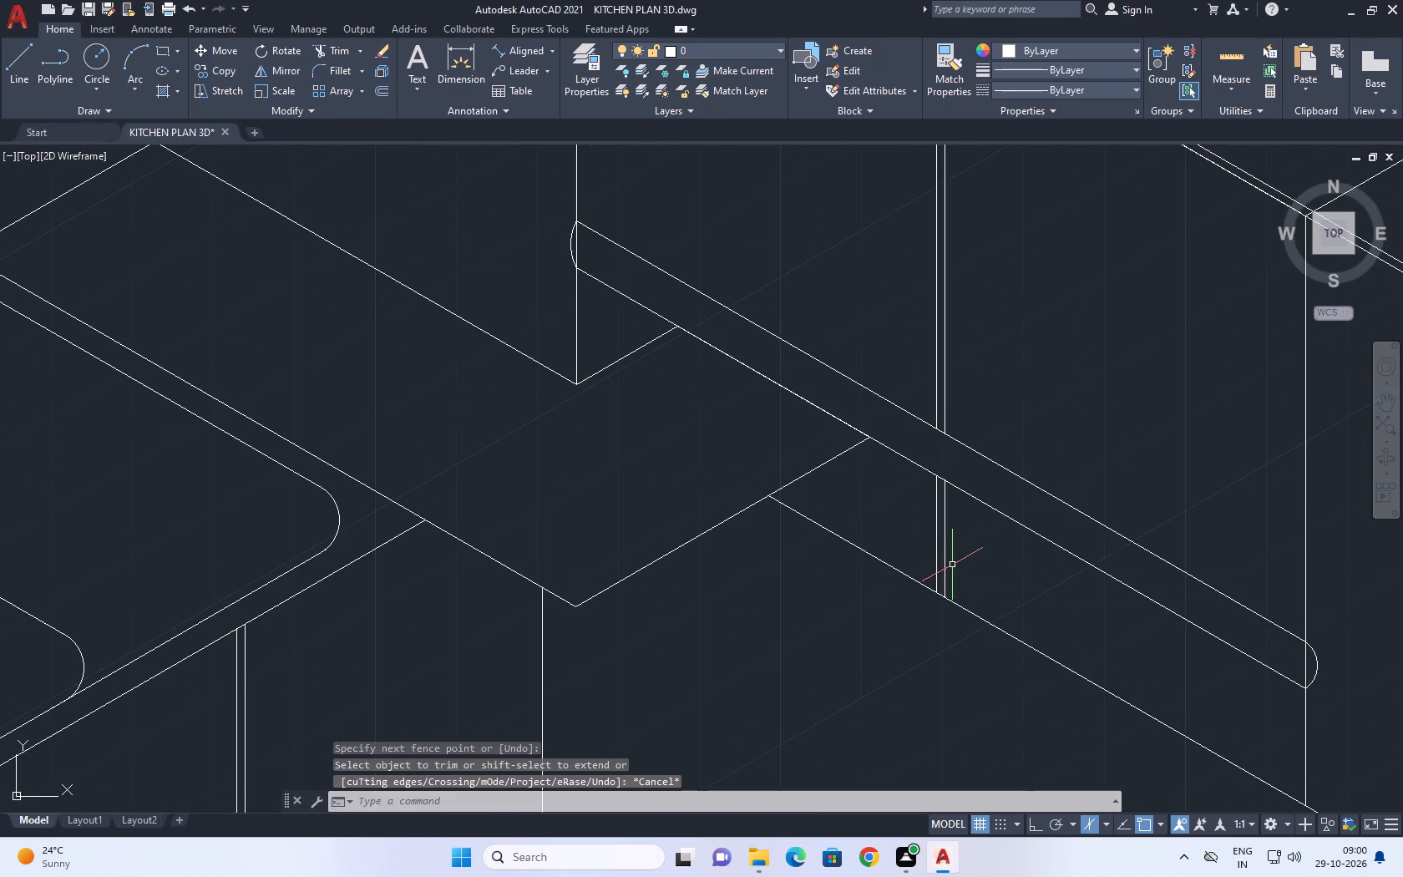
# Delete the double divider's two short line pieces below the band.
pyautogui.middleClick(964, 578)
pyautogui.scroll(1, 968, 583)
pyautogui.moveTo(965, 579); pyautogui.dragTo(950, 560)
pyautogui.click(855, 484)
pyautogui.scroll(-4, 873, 495)
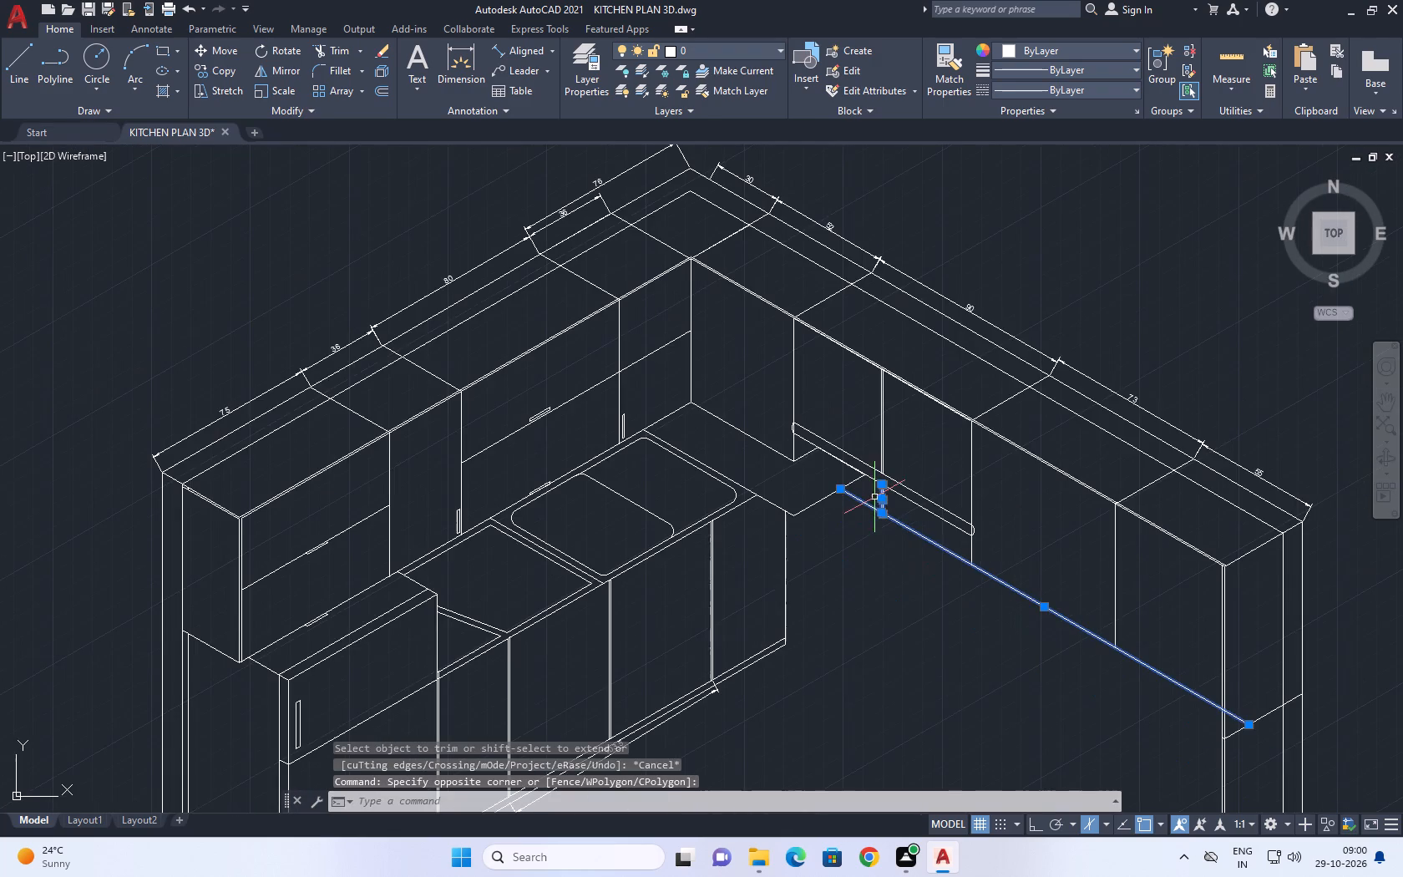
pyautogui.scroll(2, 883, 514)
pyautogui.press('Escape')
pyautogui.click(894, 499)
pyautogui.click(849, 459)
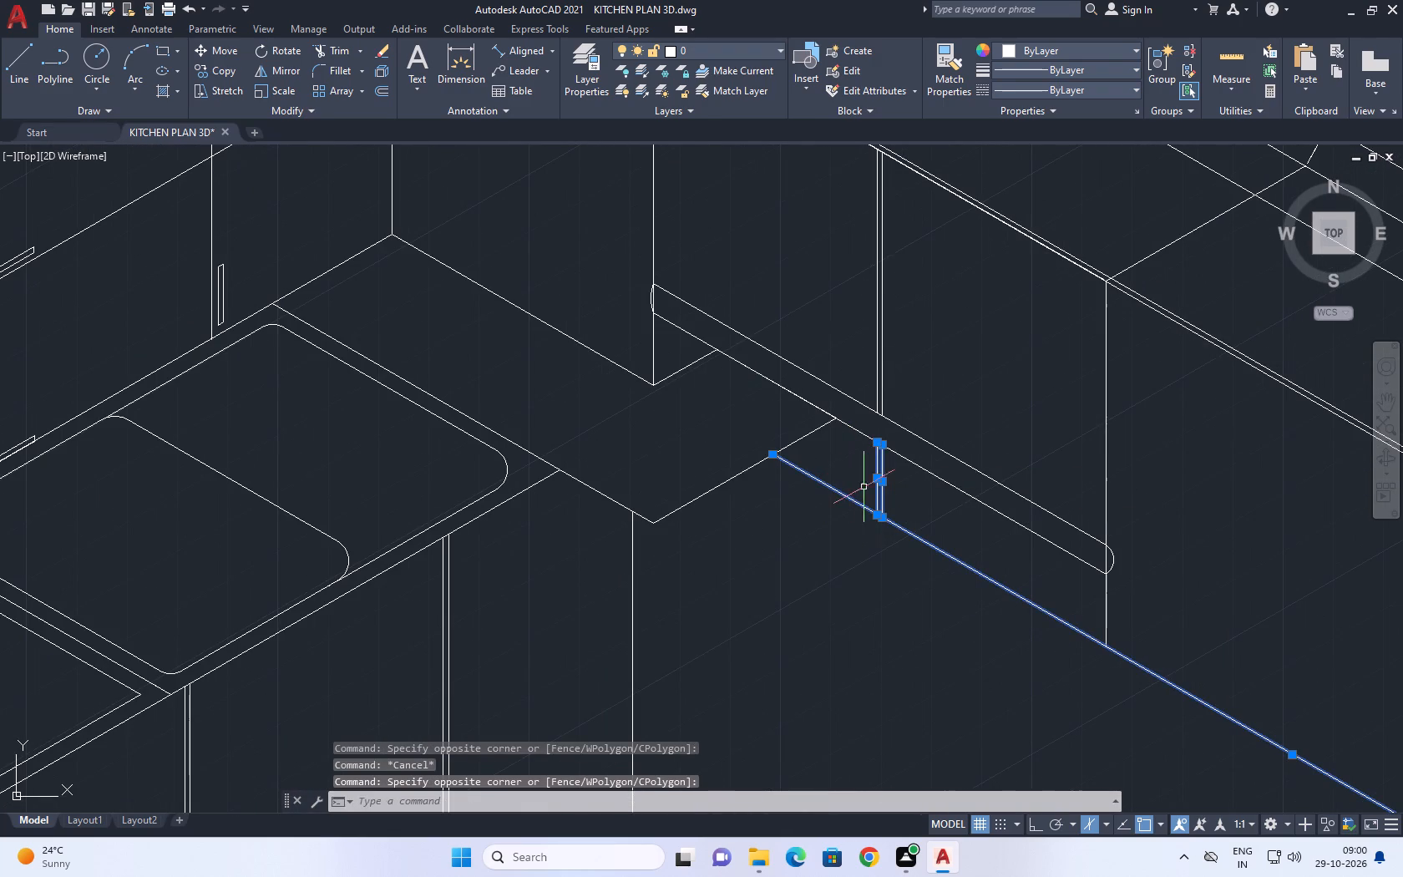
pyautogui.scroll(2, 859, 482)
pyautogui.press('Escape')
pyautogui.moveTo(934, 510); pyautogui.dragTo(921, 502)
pyautogui.click(858, 466)
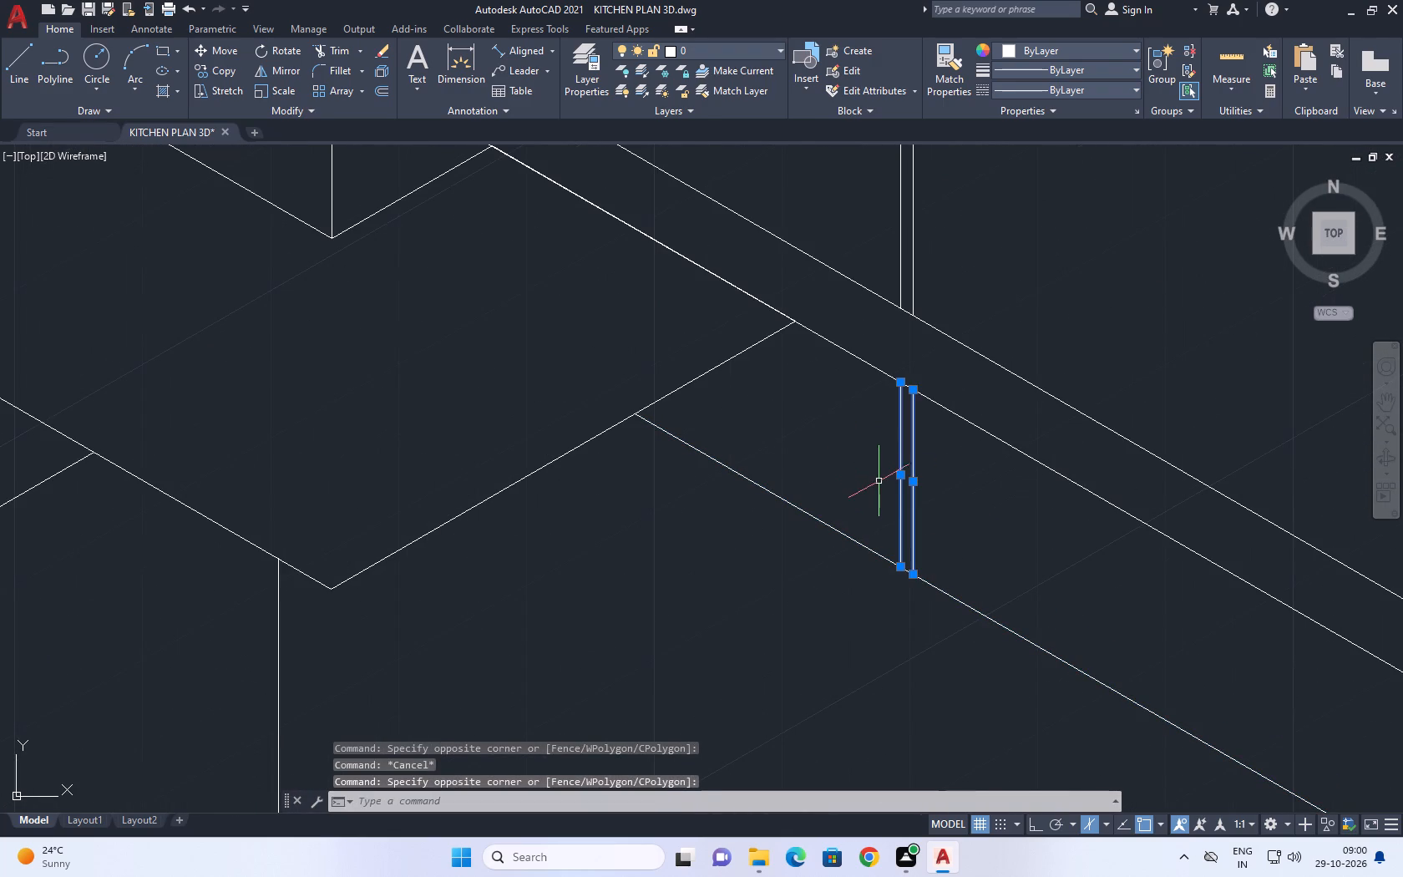
pyautogui.press('Delete')
pyautogui.scroll(-2, 885, 485)
pyautogui.moveTo(1093, 573); pyautogui.dragTo(1006, 532, button='middle')
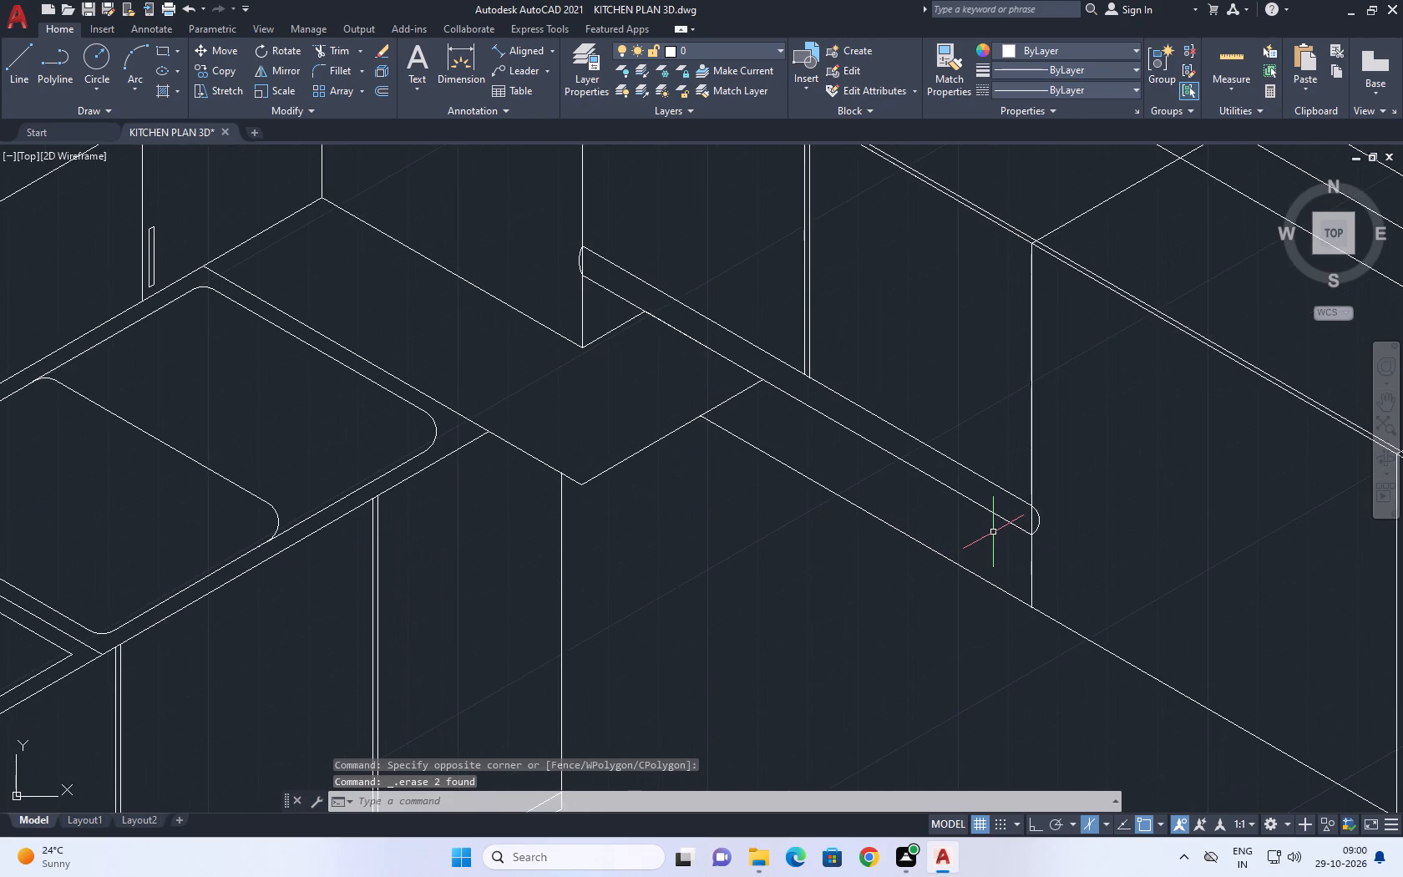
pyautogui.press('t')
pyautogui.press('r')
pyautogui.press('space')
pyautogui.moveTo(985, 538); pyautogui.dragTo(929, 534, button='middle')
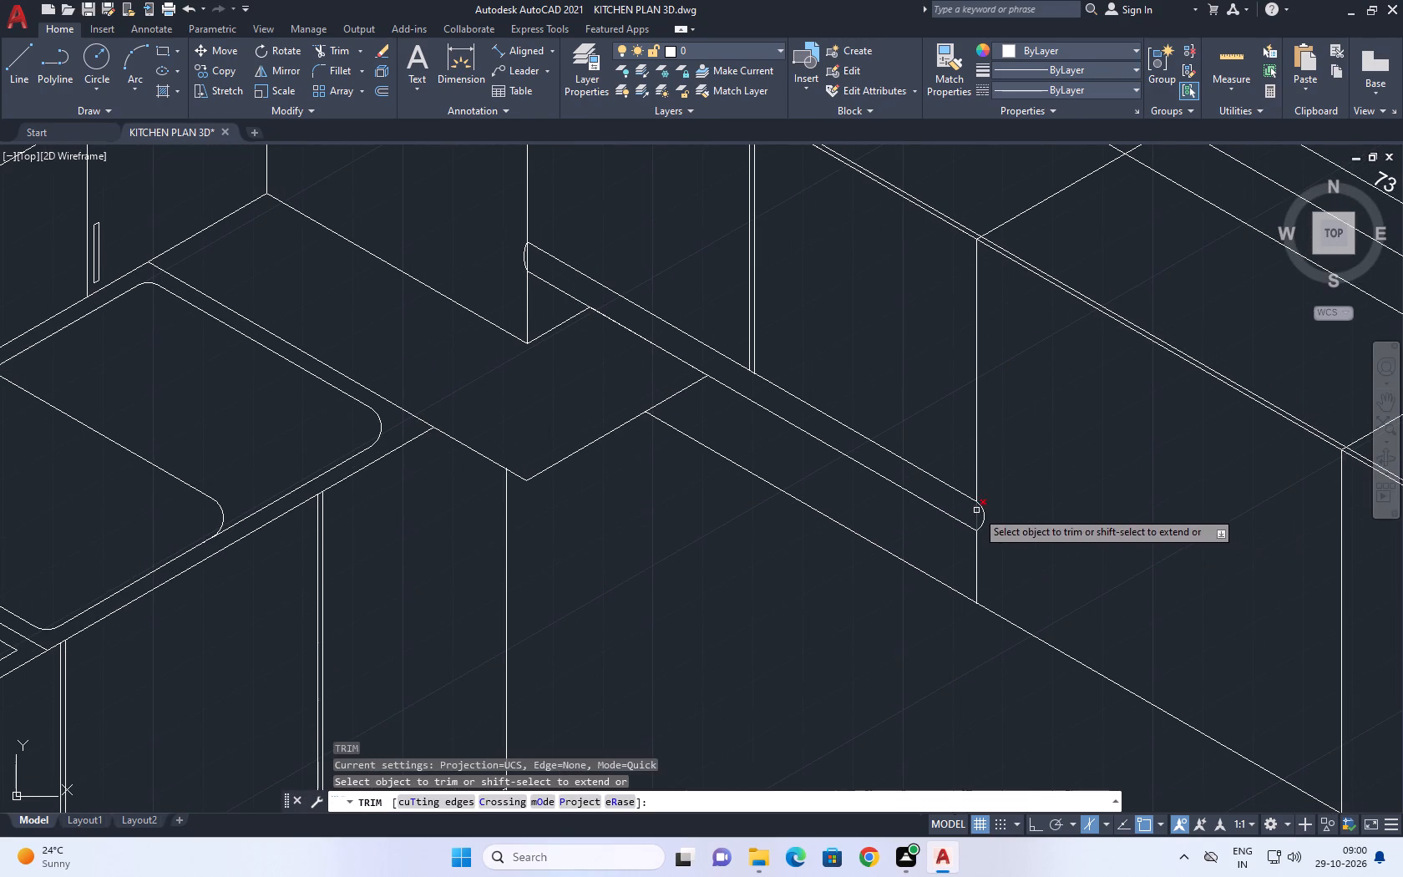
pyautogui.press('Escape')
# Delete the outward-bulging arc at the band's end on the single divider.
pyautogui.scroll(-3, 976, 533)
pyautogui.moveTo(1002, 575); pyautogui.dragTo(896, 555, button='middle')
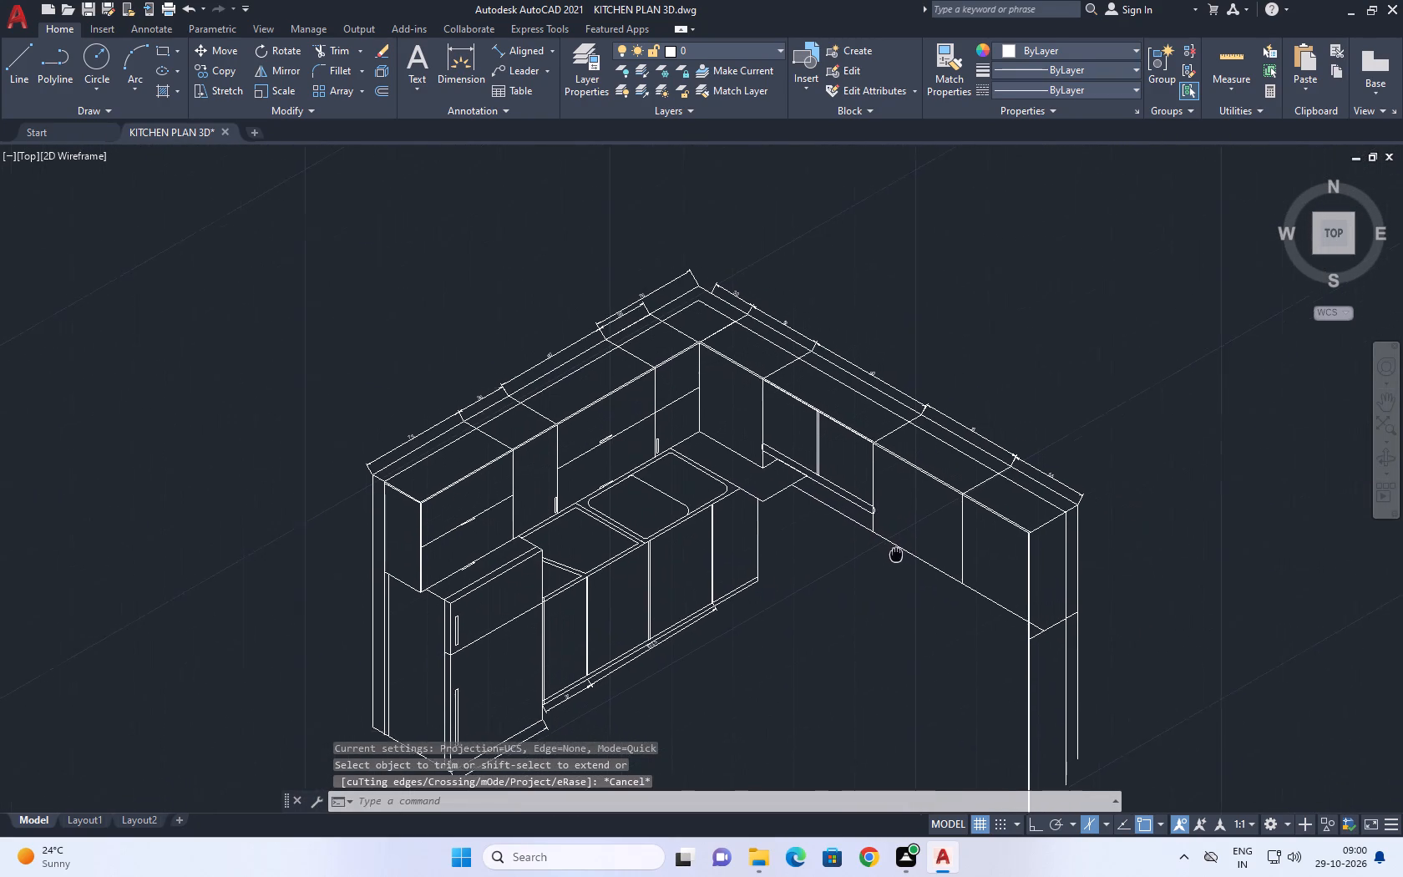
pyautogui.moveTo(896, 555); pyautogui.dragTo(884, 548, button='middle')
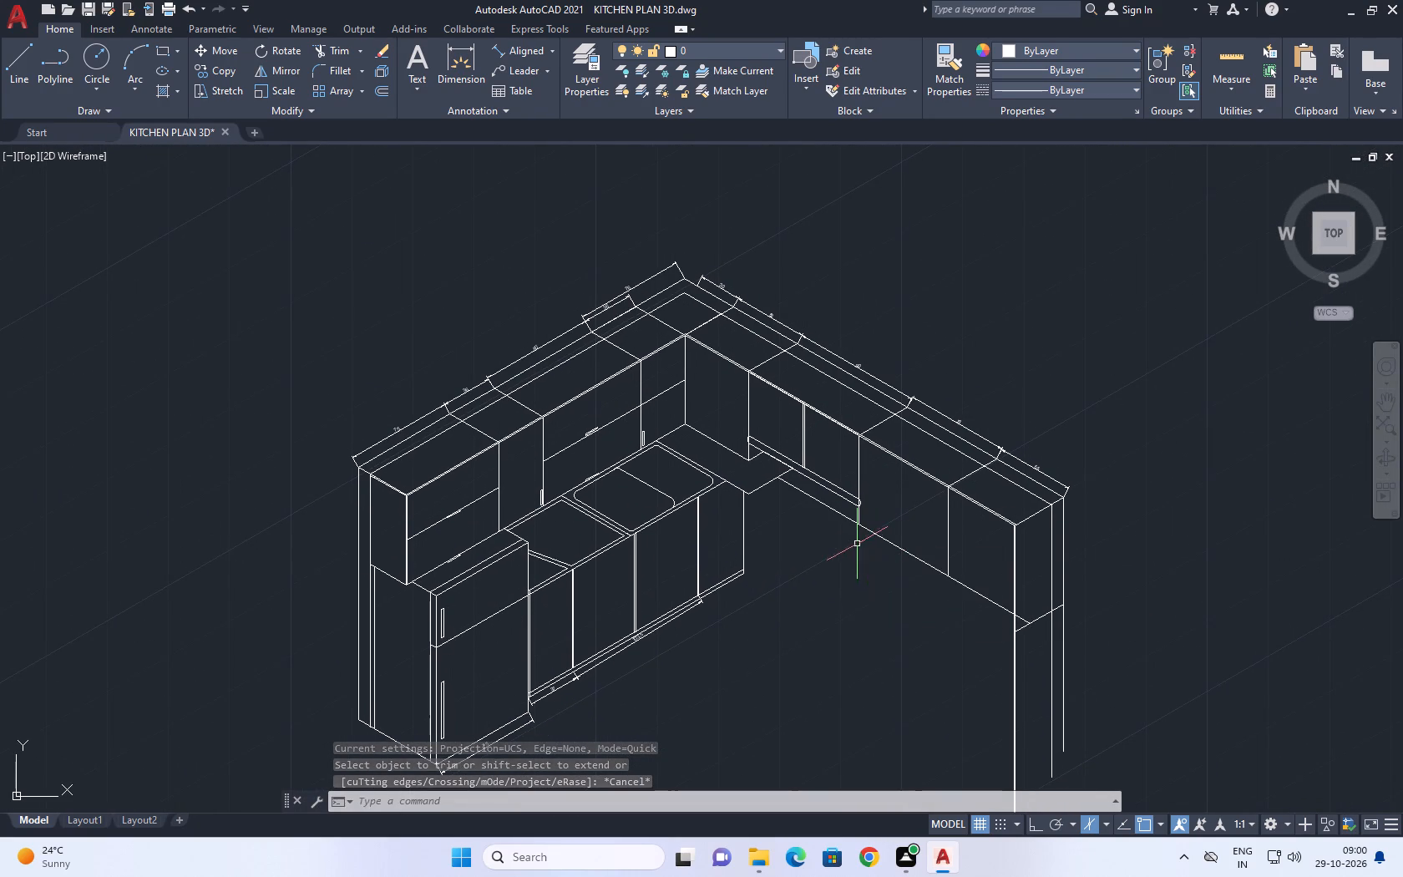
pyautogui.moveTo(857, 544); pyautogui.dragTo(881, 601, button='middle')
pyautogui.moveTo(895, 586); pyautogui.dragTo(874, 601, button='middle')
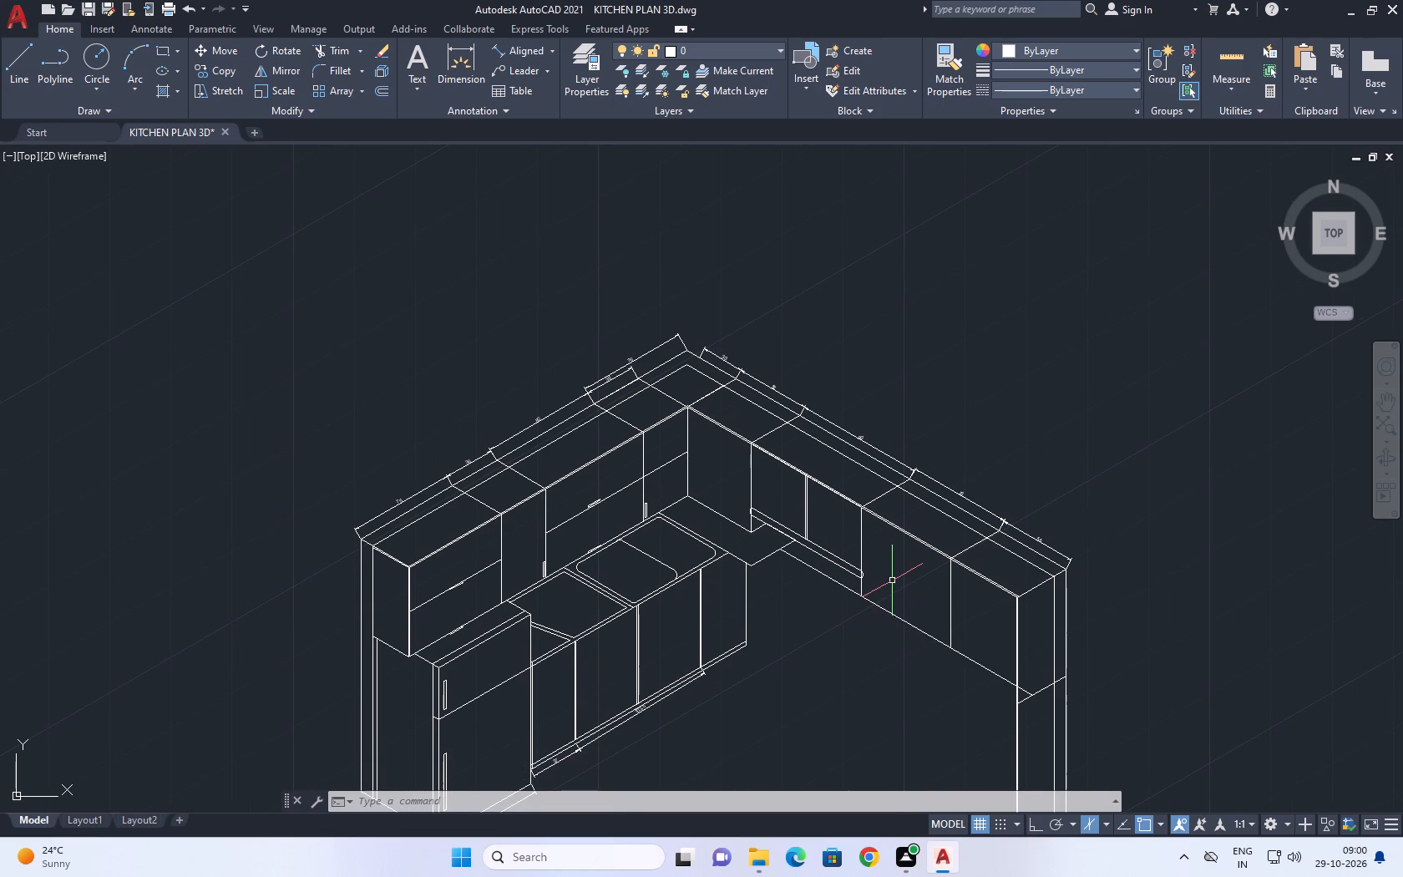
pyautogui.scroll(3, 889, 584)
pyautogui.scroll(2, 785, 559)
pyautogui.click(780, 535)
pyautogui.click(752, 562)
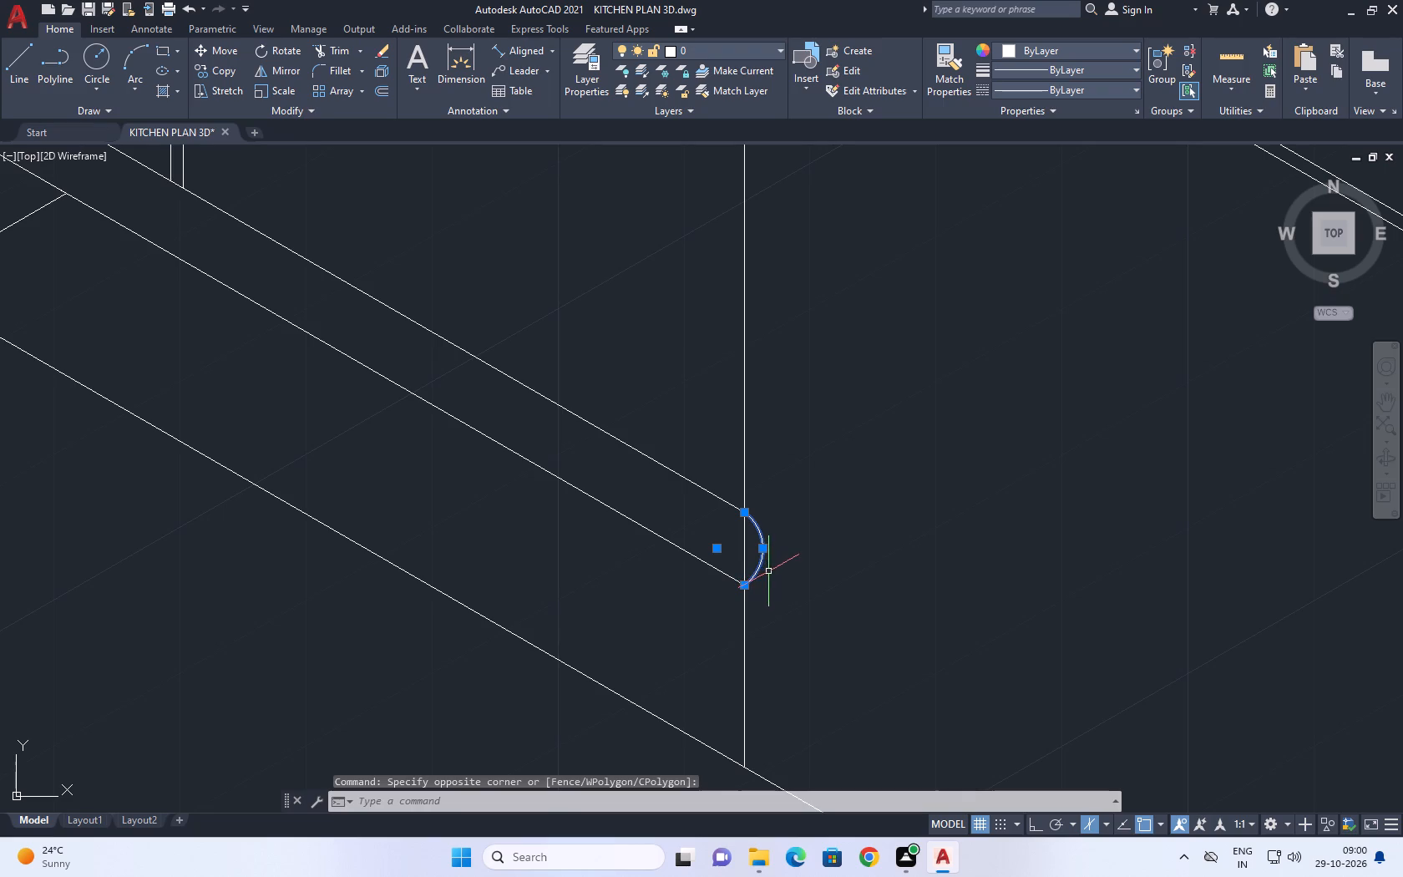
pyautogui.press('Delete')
# Draw a three-point arc between the band's two line ends at the single divider, bulging inward into the band.
pyautogui.write('a')
pyautogui.press('space')
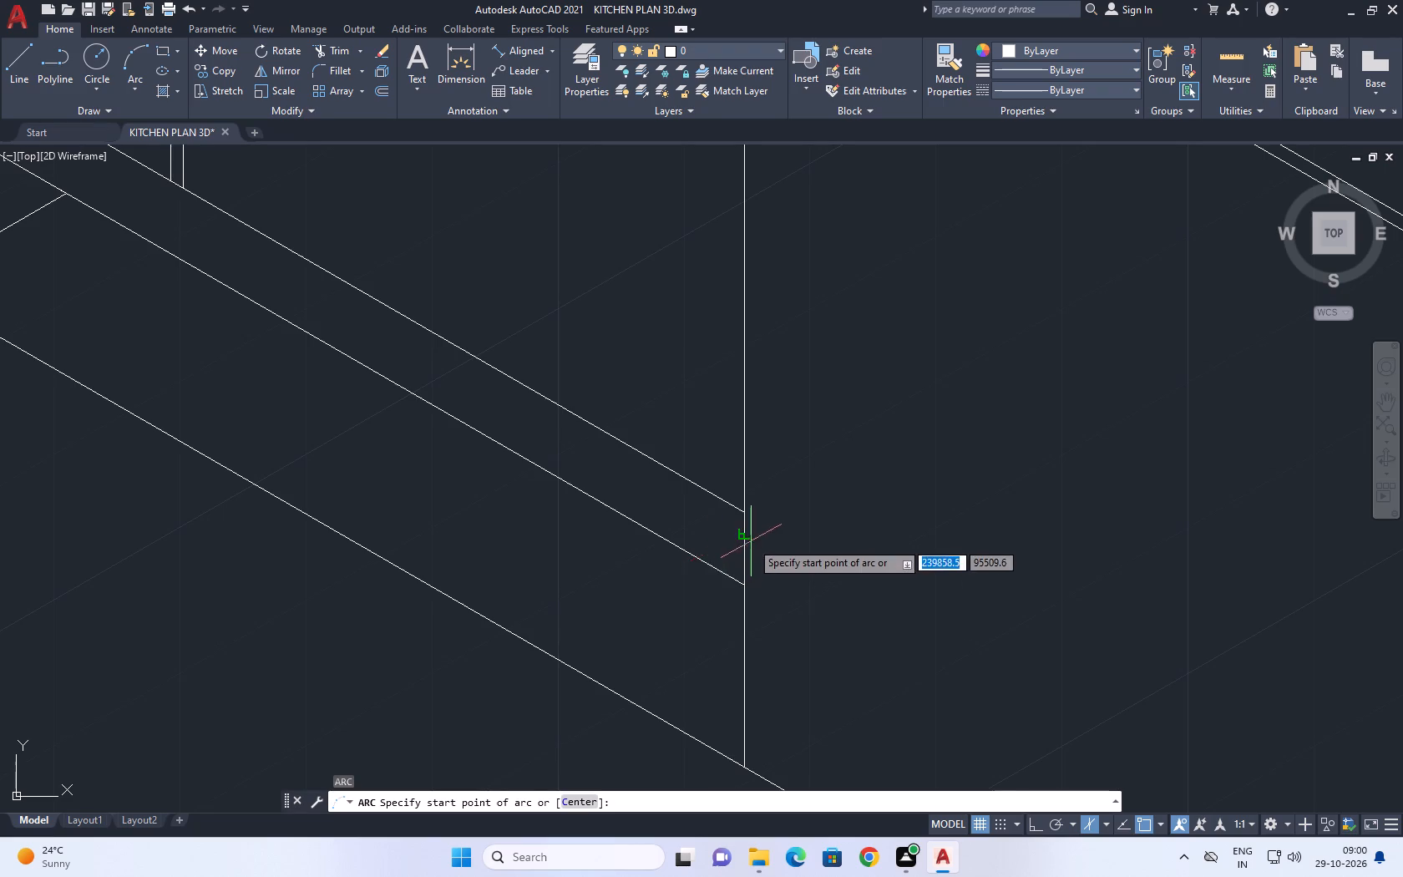
pyautogui.scroll(2, 751, 540)
pyautogui.click(733, 486)
pyautogui.click(705, 535)
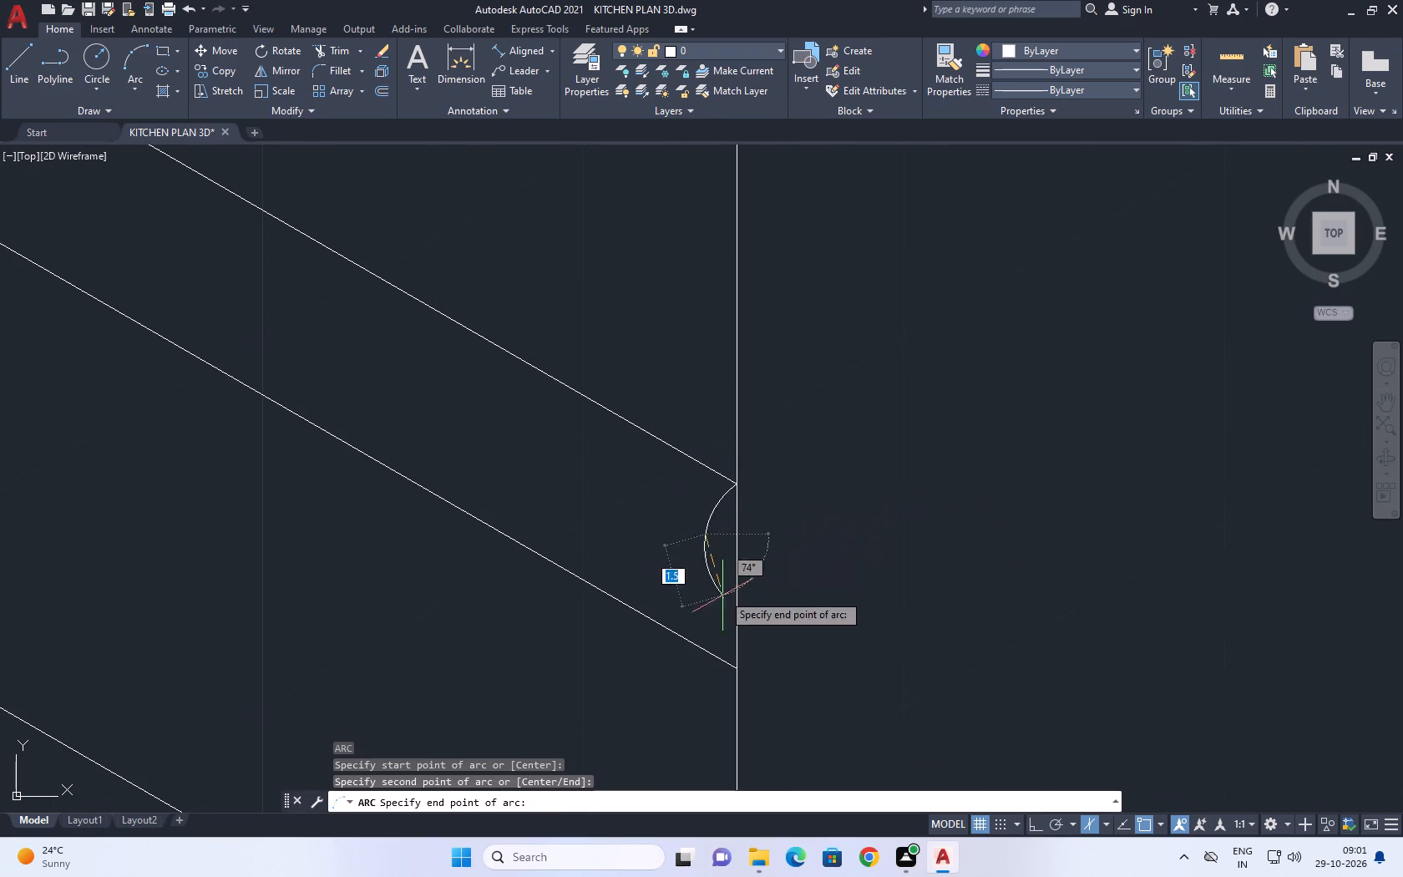
pyautogui.click(735, 670)
pyautogui.scroll(-5, 770, 528)
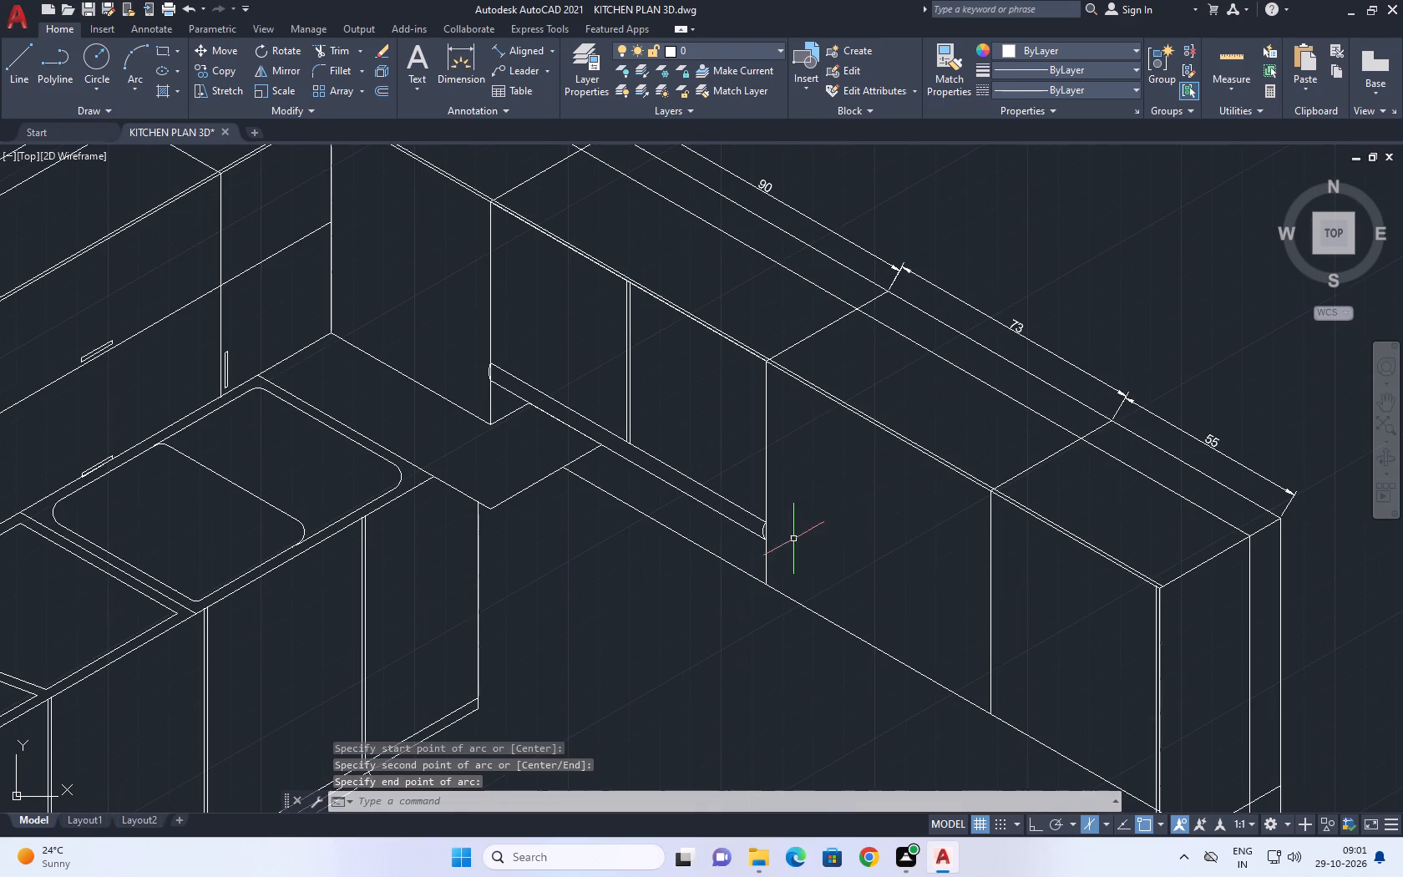
# With Ortho on and the isoplane set to Left, draw a line from the single divider's midpoint across the adjacent cabinet front, past its far divider.
pyautogui.moveTo(829, 550); pyautogui.dragTo(686, 475, button='middle')
pyautogui.scroll(1, 686, 475)
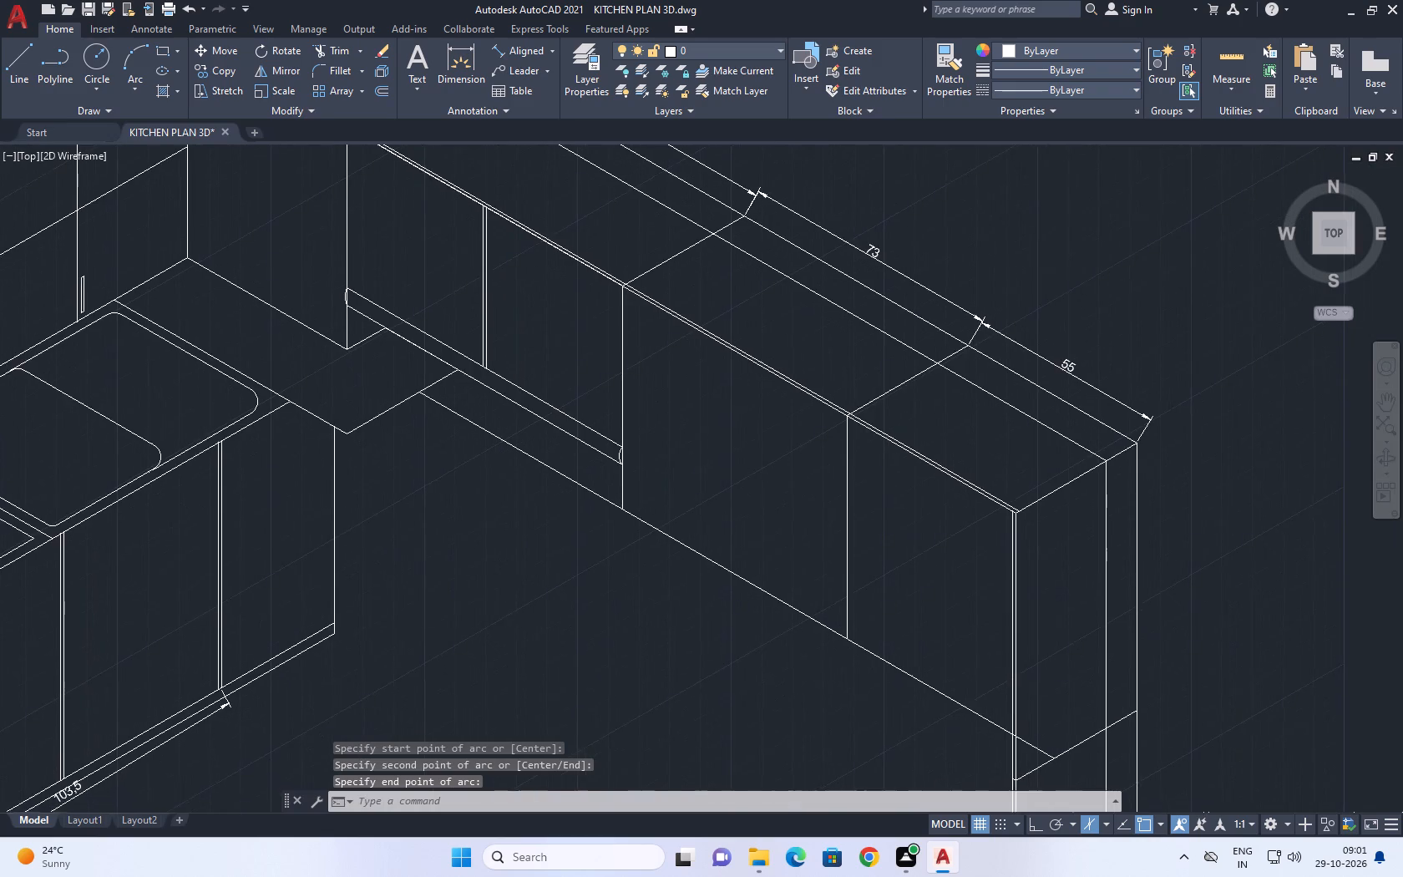
pyautogui.moveTo(558, 298); pyautogui.dragTo(605, 400, button='middle')
pyautogui.press('l')
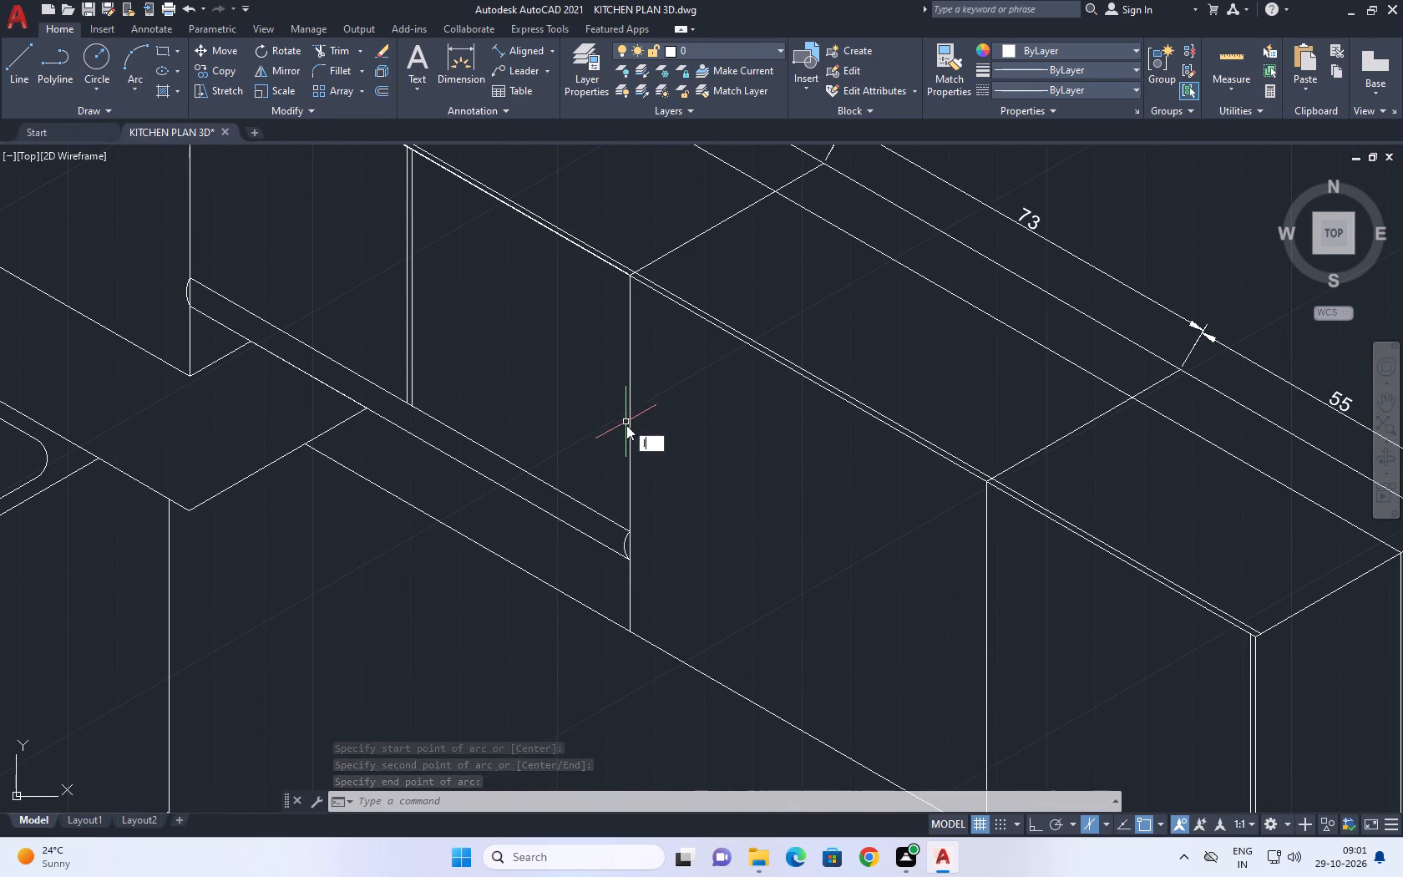
pyautogui.press('space')
pyautogui.click(628, 454)
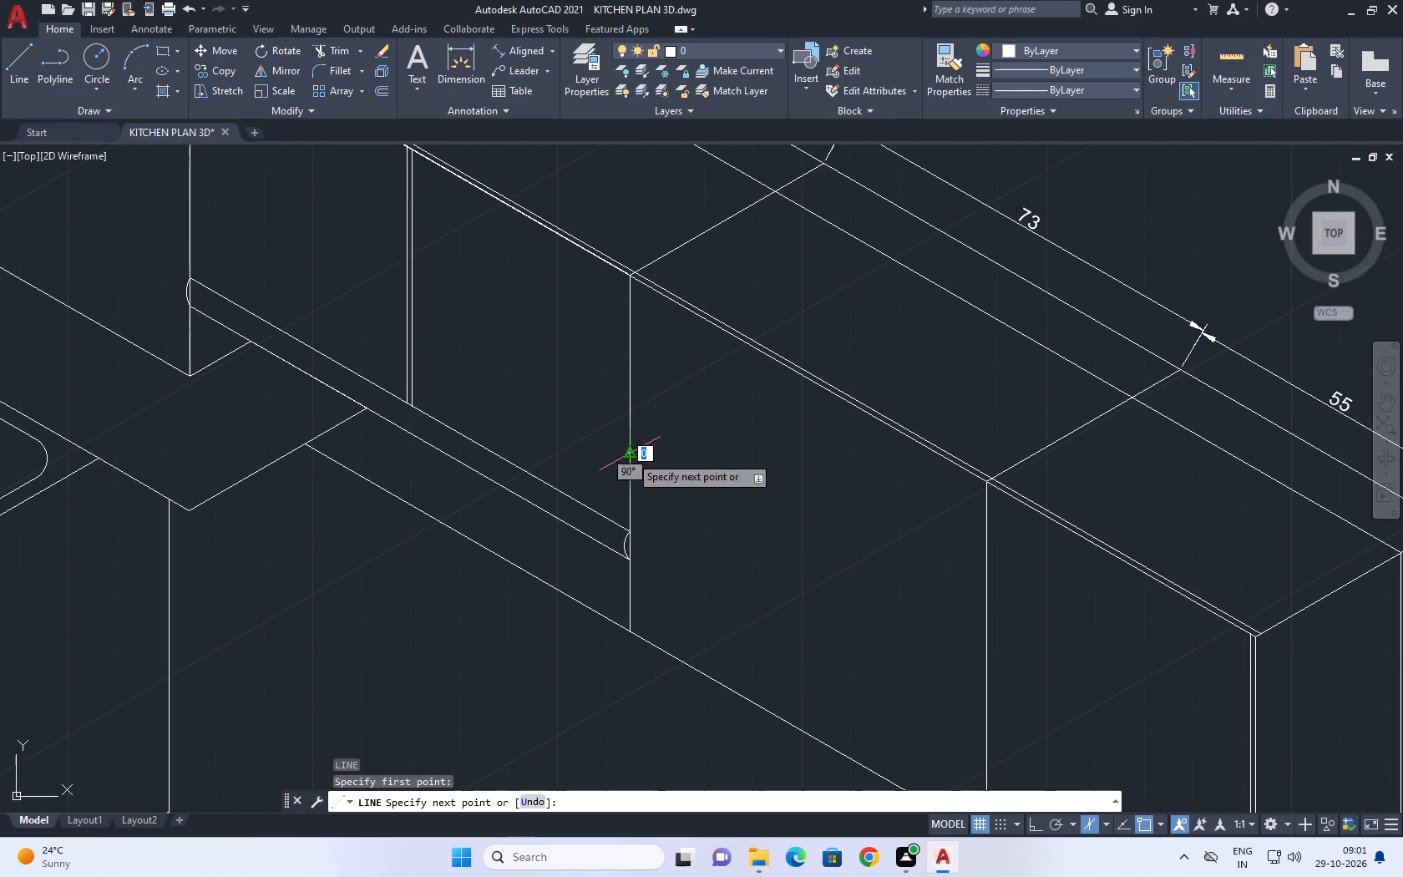
pyautogui.moveTo(793, 564); pyautogui.dragTo(734, 467, button='middle')
pyautogui.press('F8')
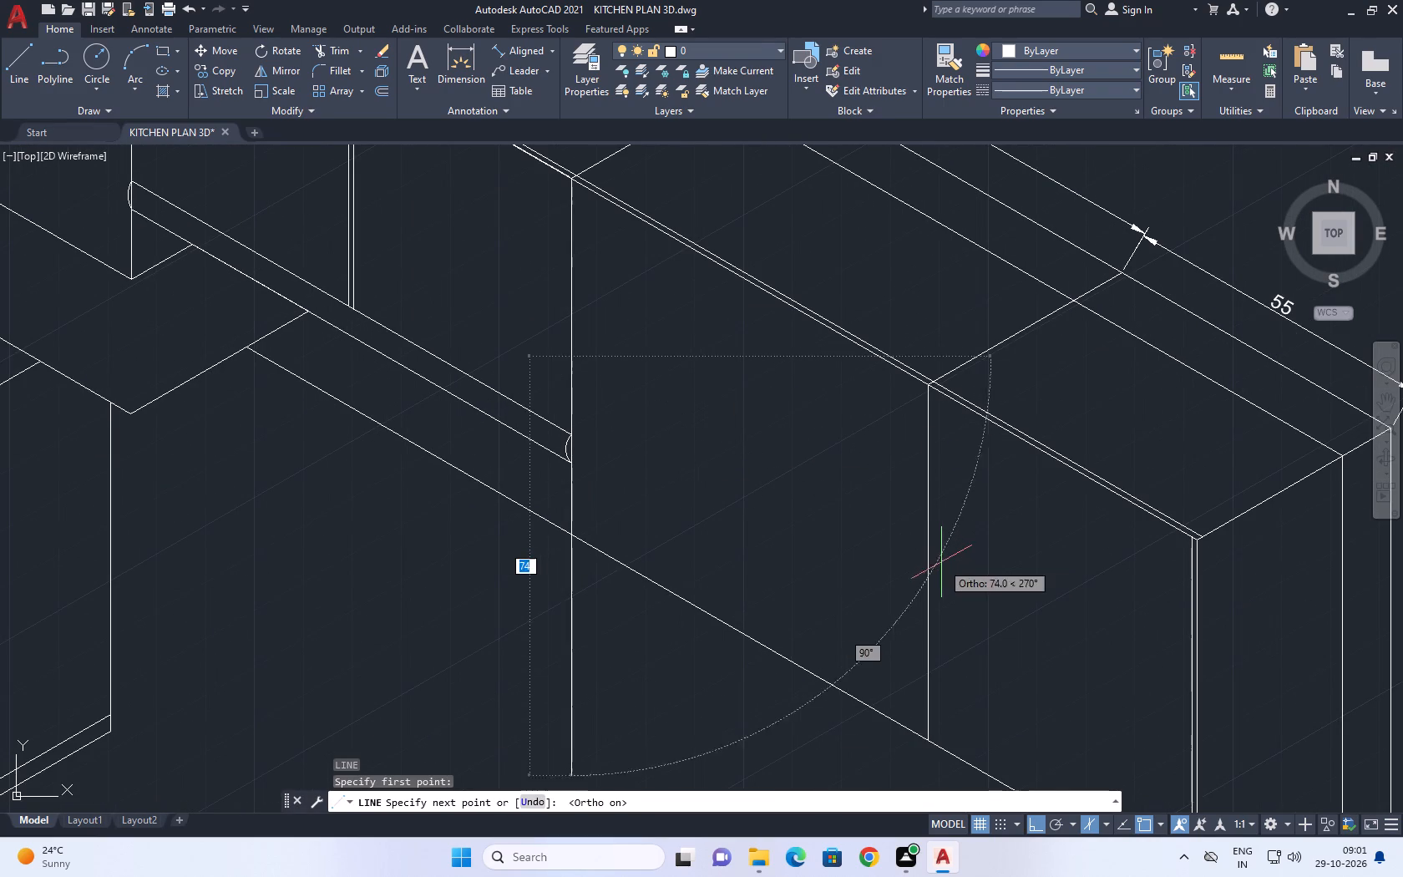
pyautogui.press('F5')
pyautogui.moveTo(991, 585); pyautogui.dragTo(876, 384, button='middle')
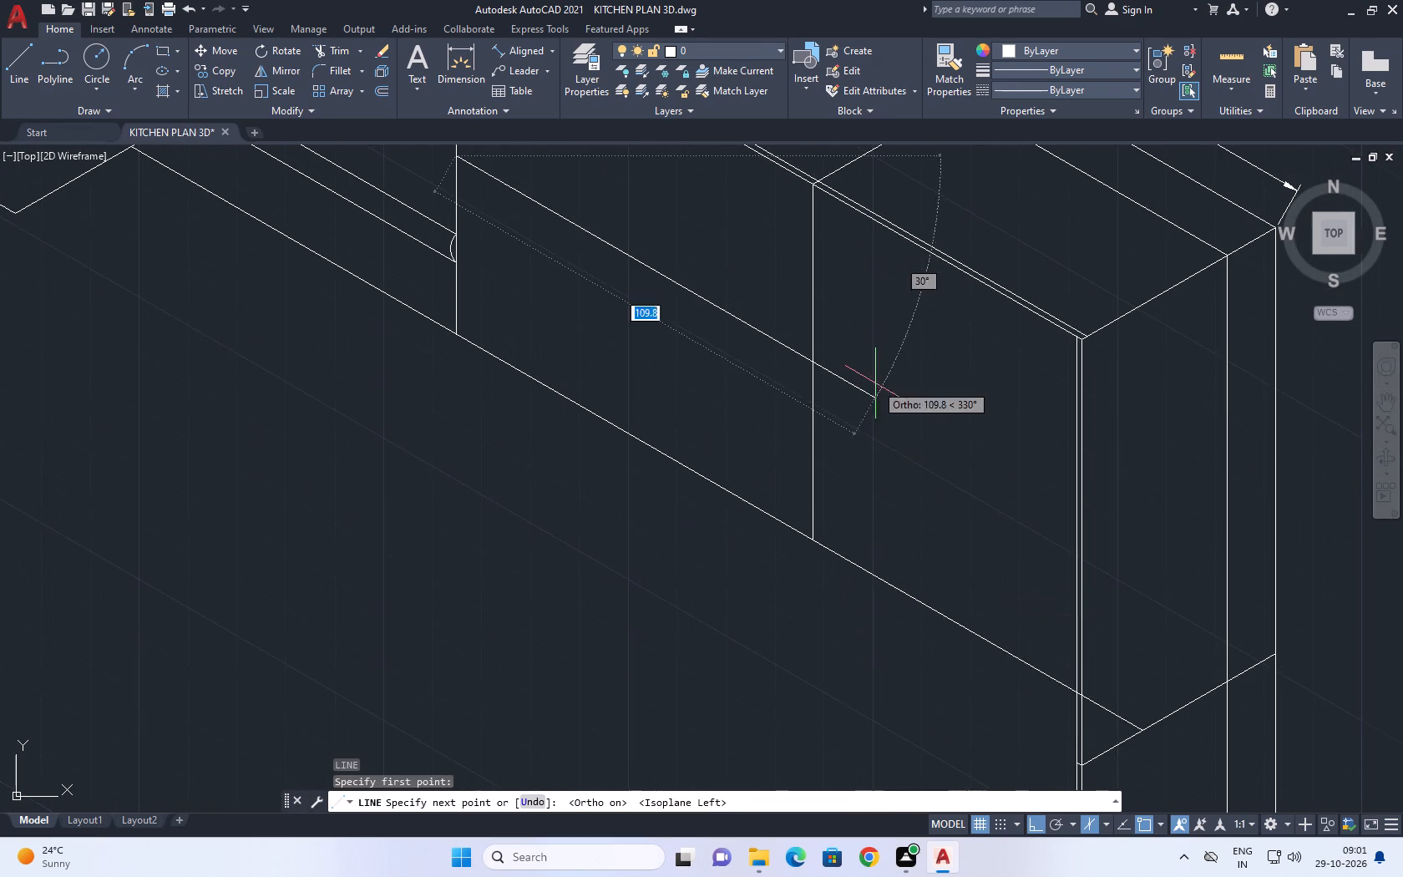
pyautogui.click(918, 428)
pyautogui.press('Escape')
# Trim the new cabinet-front line where it runs past the far divider.
pyautogui.moveTo(806, 377); pyautogui.dragTo(828, 442, button='middle')
pyautogui.press('t')
pyautogui.press('r')
pyautogui.press('space')
pyautogui.moveTo(908, 431); pyautogui.dragTo(904, 447)
pyautogui.click(885, 493)
pyautogui.press('Escape')
# Draw a closed 10 by 1 isometric handle outline just above the new dividing line on the cabinet front.
pyautogui.moveTo(786, 415); pyautogui.dragTo(943, 575, button='middle')
pyautogui.moveTo(818, 499); pyautogui.dragTo(838, 535, button='middle')
pyautogui.write('l')
pyautogui.press('space')
pyautogui.scroll(3, 841, 523)
pyautogui.click(704, 410)
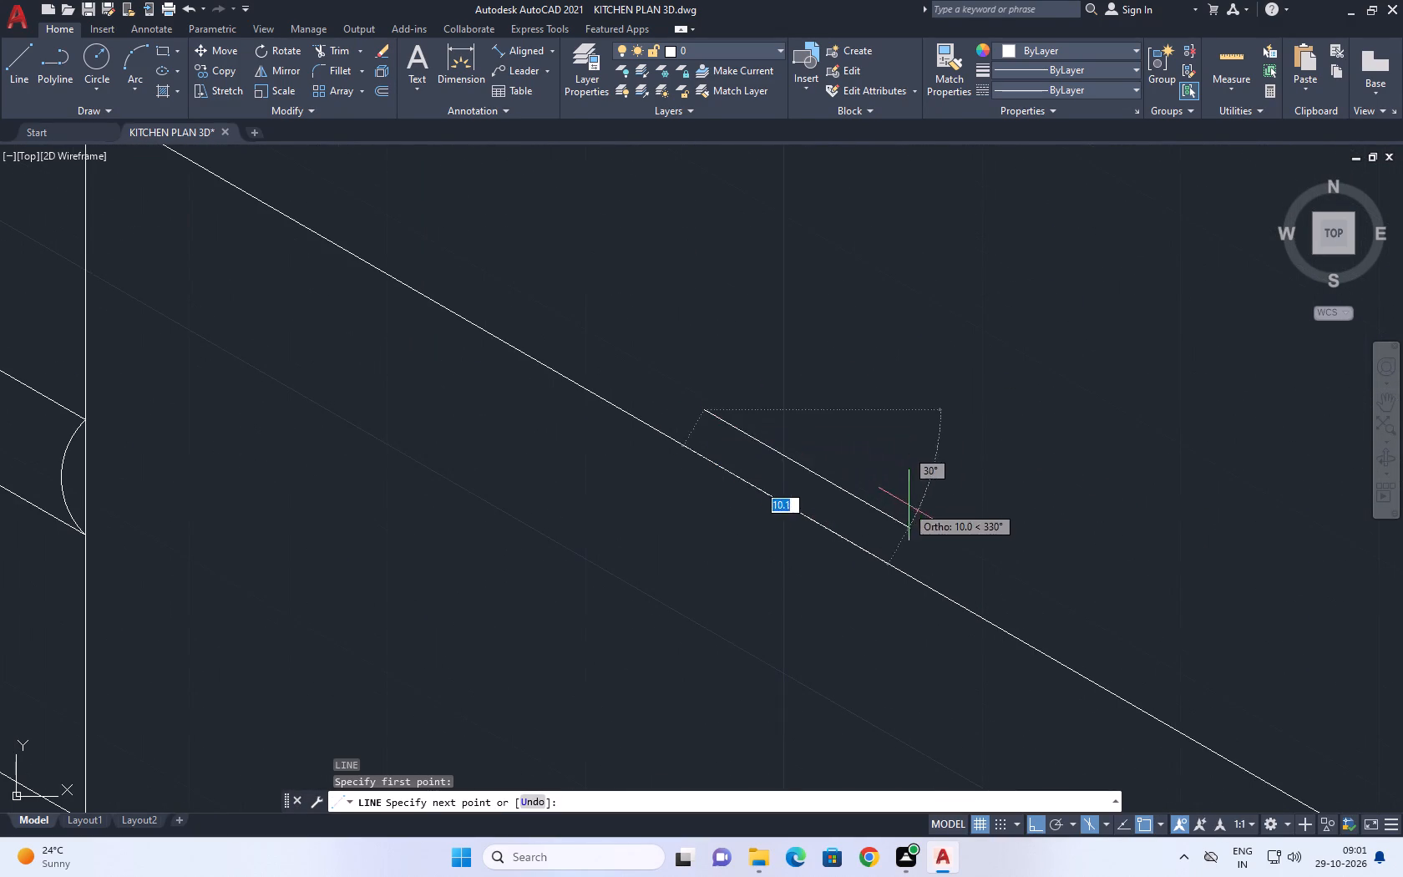
pyautogui.moveTo(908, 505); pyautogui.dragTo(869, 483, button='middle')
pyautogui.press('1')
pyautogui.press('0')
pyautogui.press('Return')
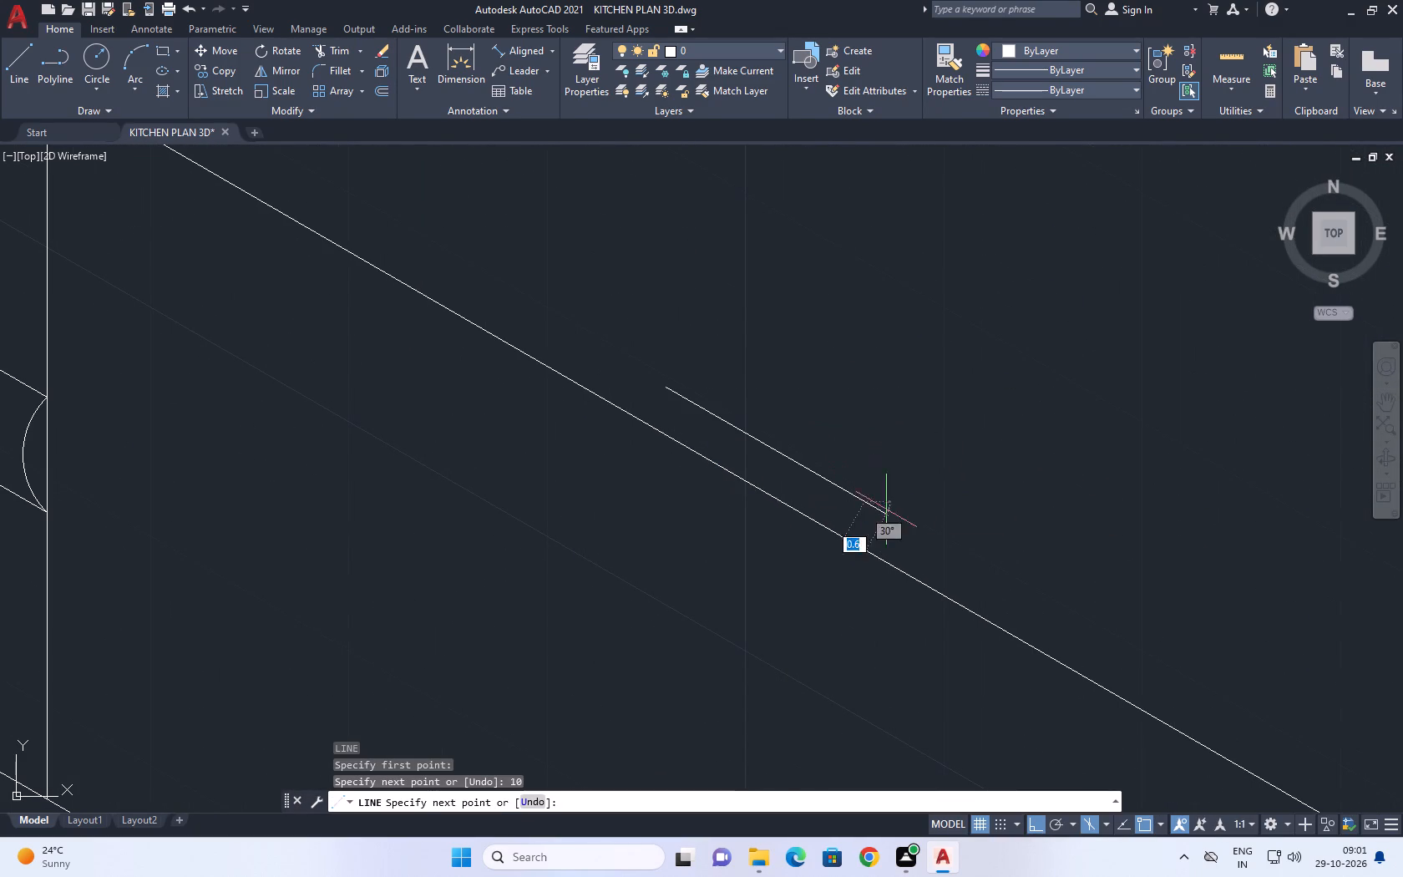
pyautogui.press('1')
pyautogui.press('space')
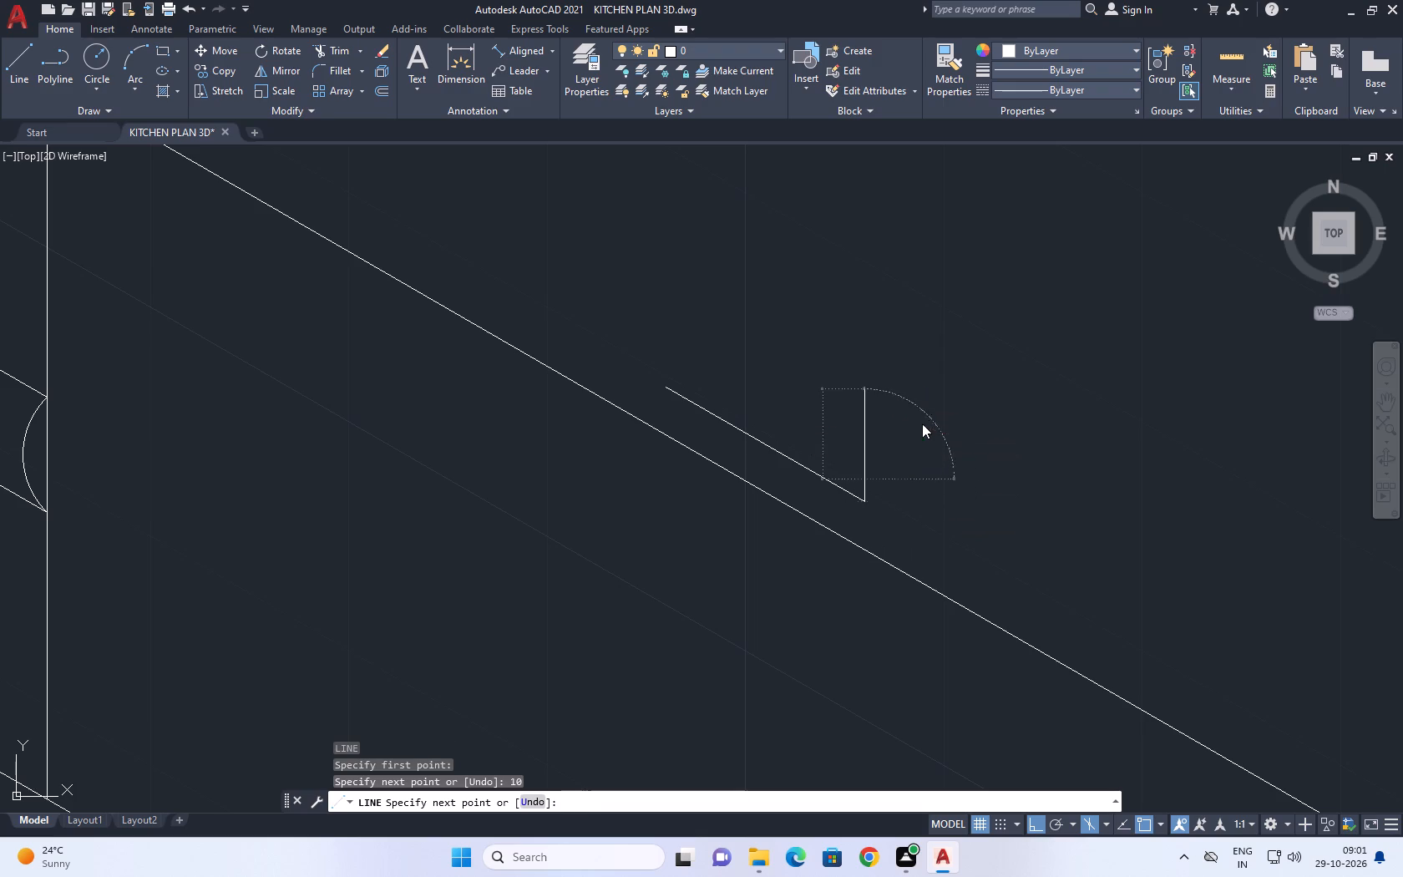
pyautogui.press('1')
pyautogui.press('0')
pyautogui.press('space')
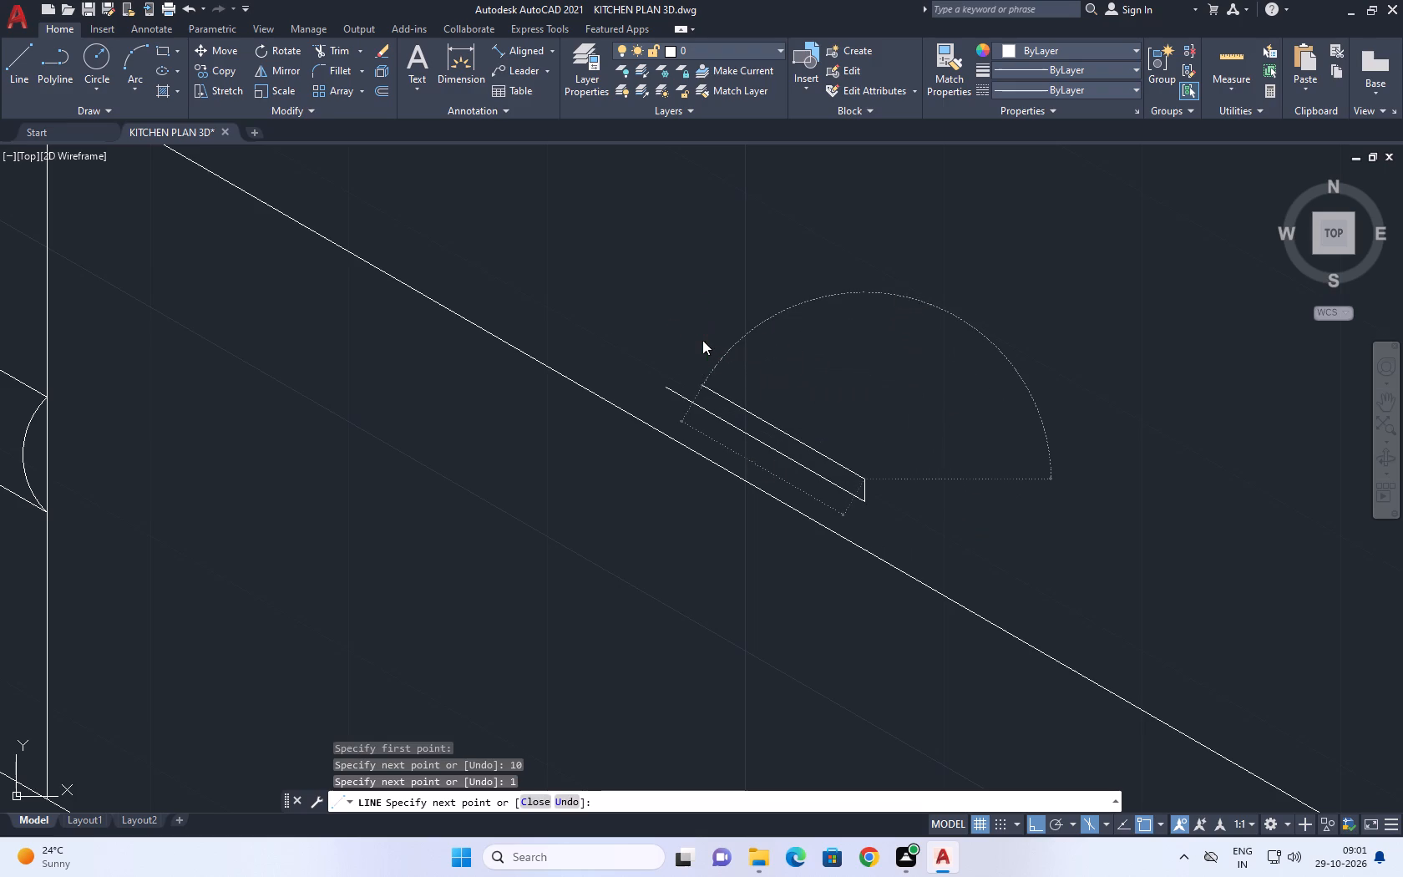
pyautogui.scroll(1, 673, 388)
pyautogui.click(661, 389)
pyautogui.press('space')
pyautogui.scroll(-2, 754, 341)
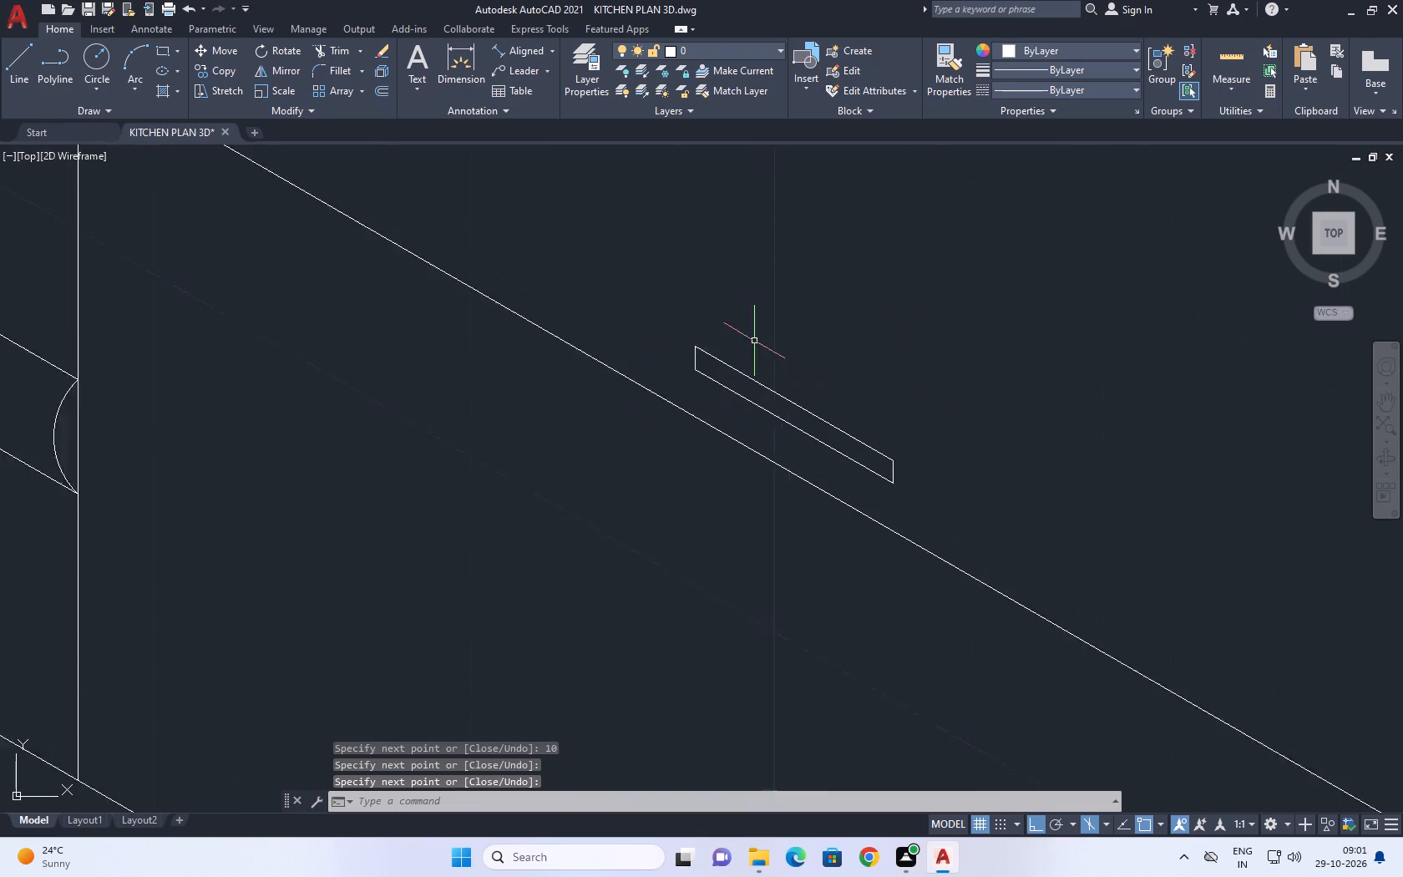
# Copy the handle outline straight down the cabinet front, placing it just above the front's bottom edge.
pyautogui.scroll(-2, 754, 341)
pyautogui.moveTo(745, 359); pyautogui.dragTo(833, 320, button='middle')
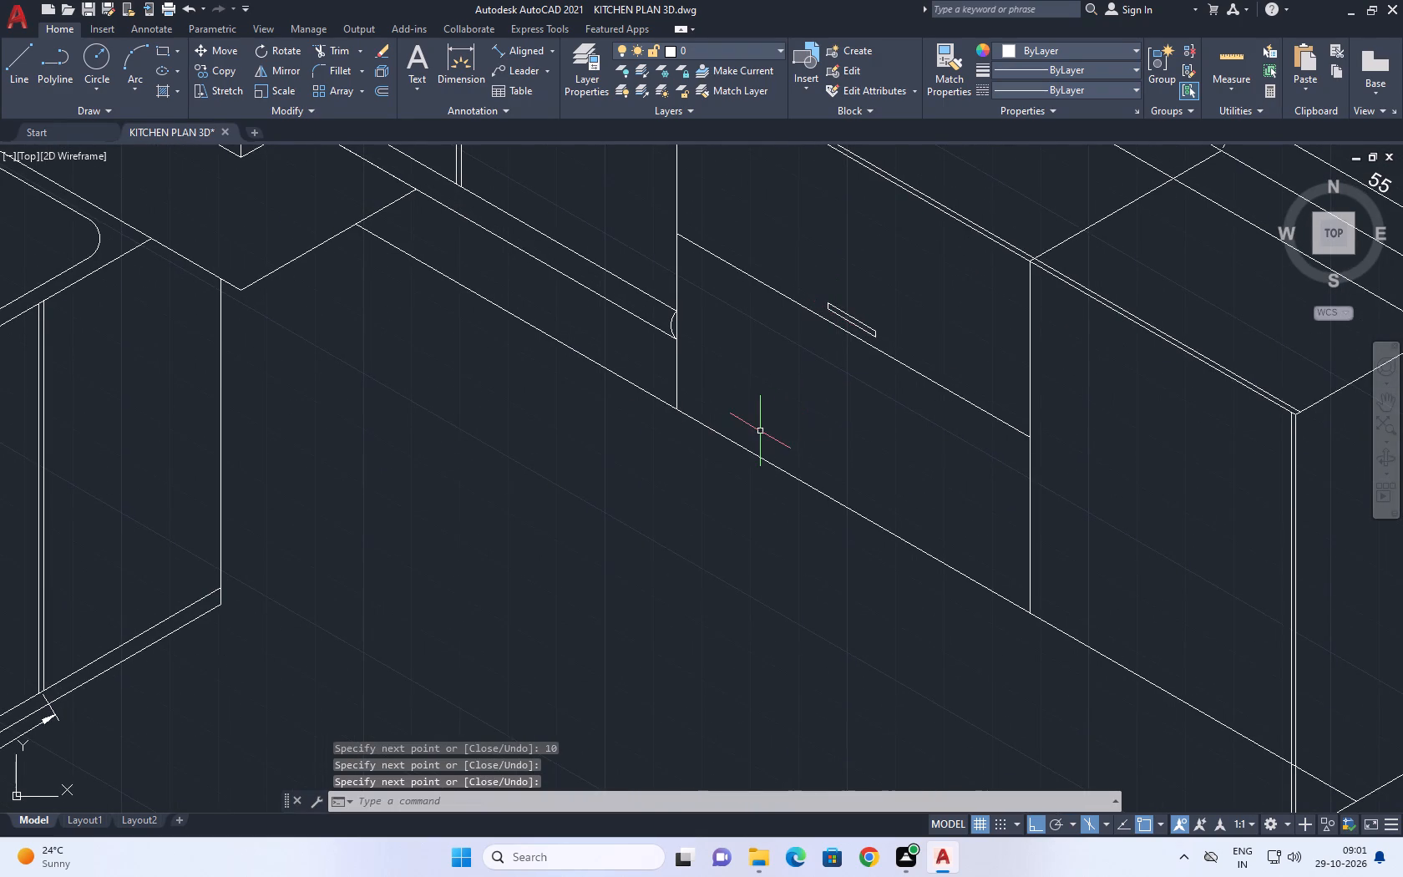
pyautogui.scroll(2, 839, 269)
pyautogui.click(752, 292)
pyautogui.click(946, 550)
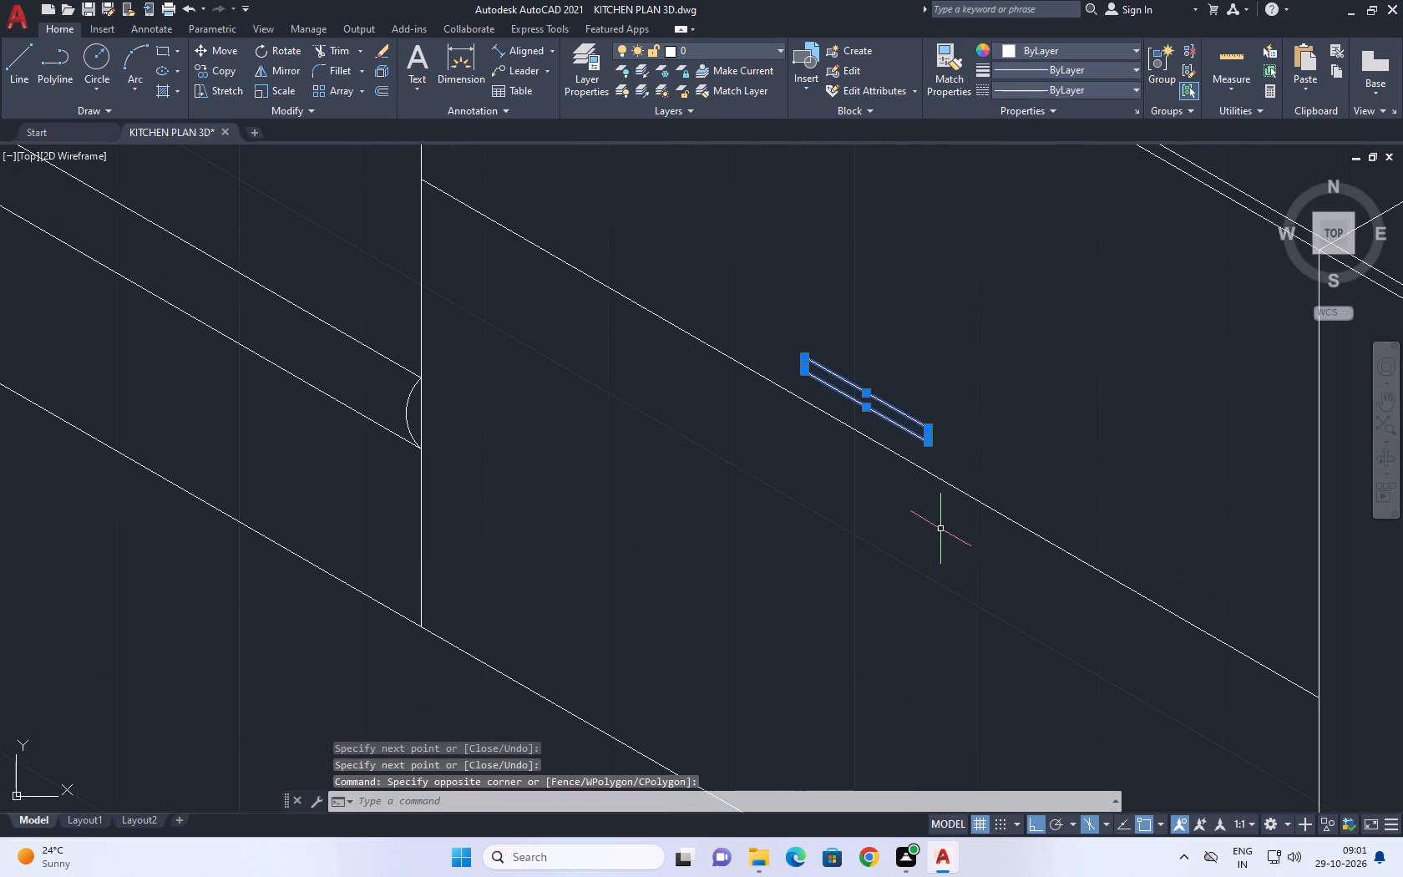
pyautogui.moveTo(936, 508); pyautogui.dragTo(878, 412, button='middle')
pyautogui.press('c')
pyautogui.press('o')
pyautogui.press('space')
pyautogui.click(900, 406)
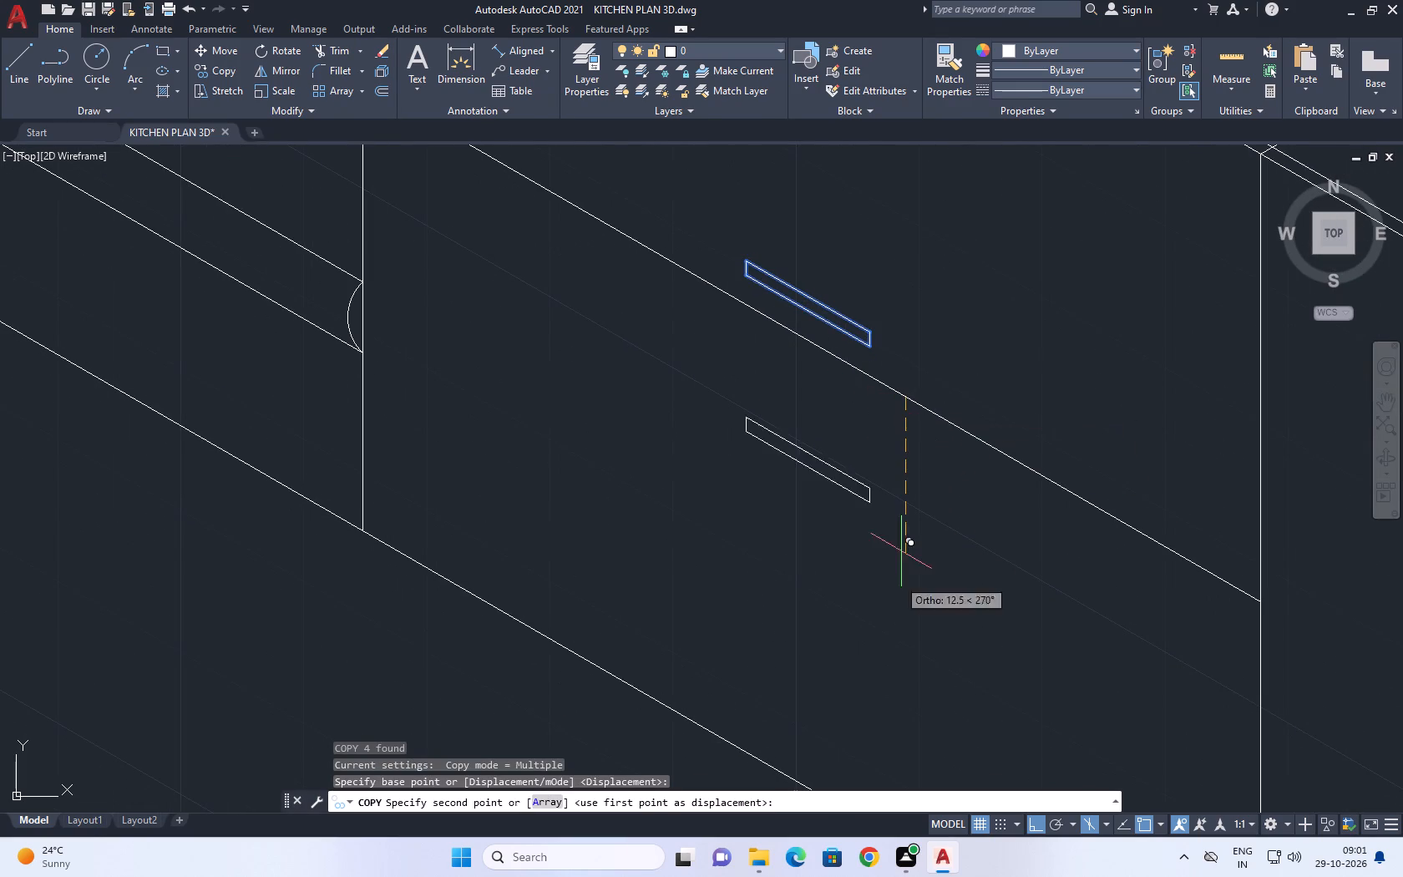
pyautogui.moveTo(874, 663); pyautogui.dragTo(925, 509, button='middle')
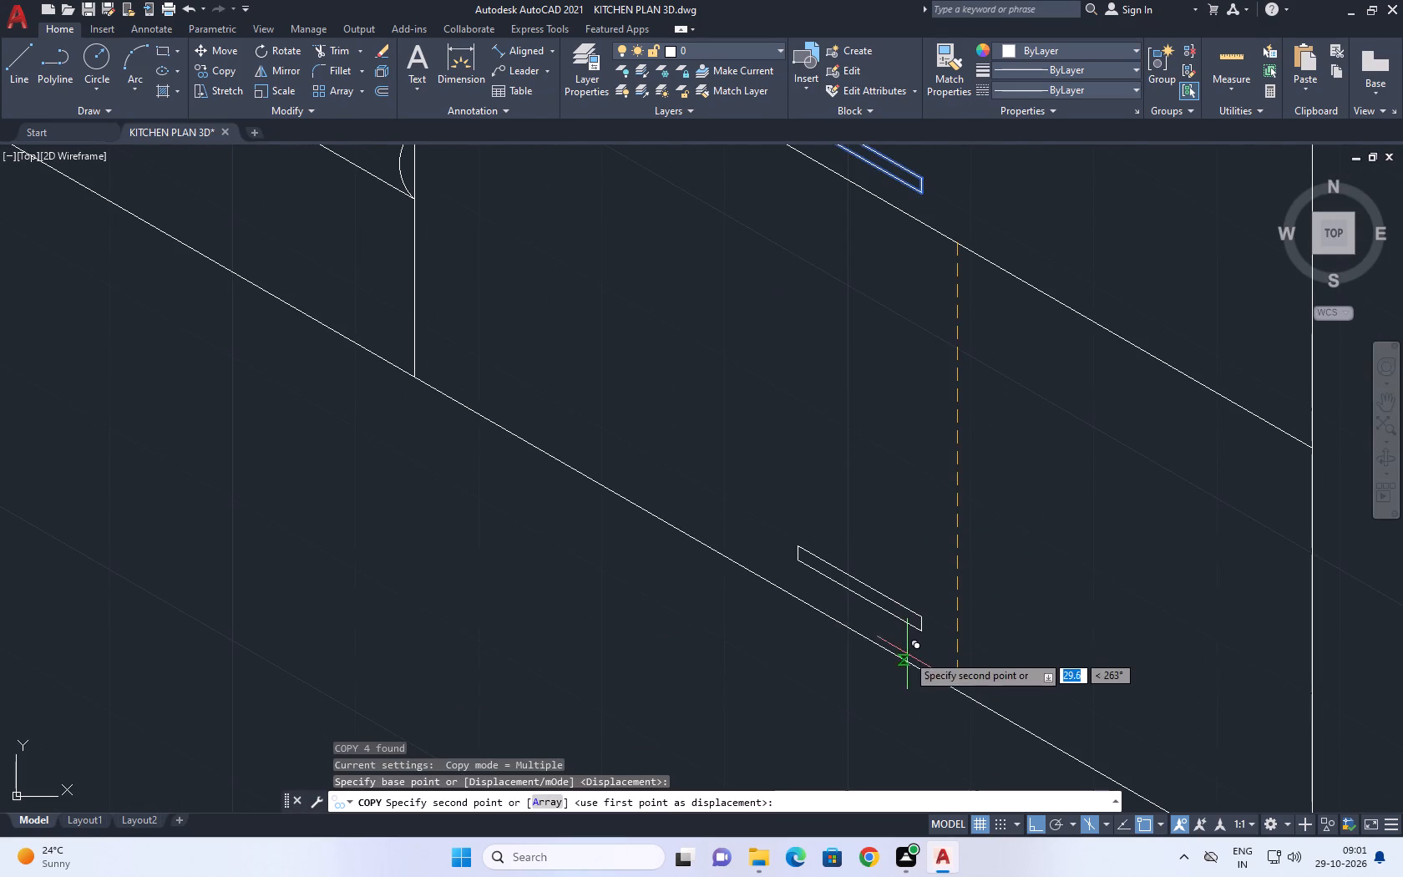
pyautogui.click(903, 662)
pyautogui.press('Escape')
# Copy the far vertical divider of the two-handled cabinet front 1 unit inward at 150° to form a double divider.
pyautogui.scroll(-2, 927, 553)
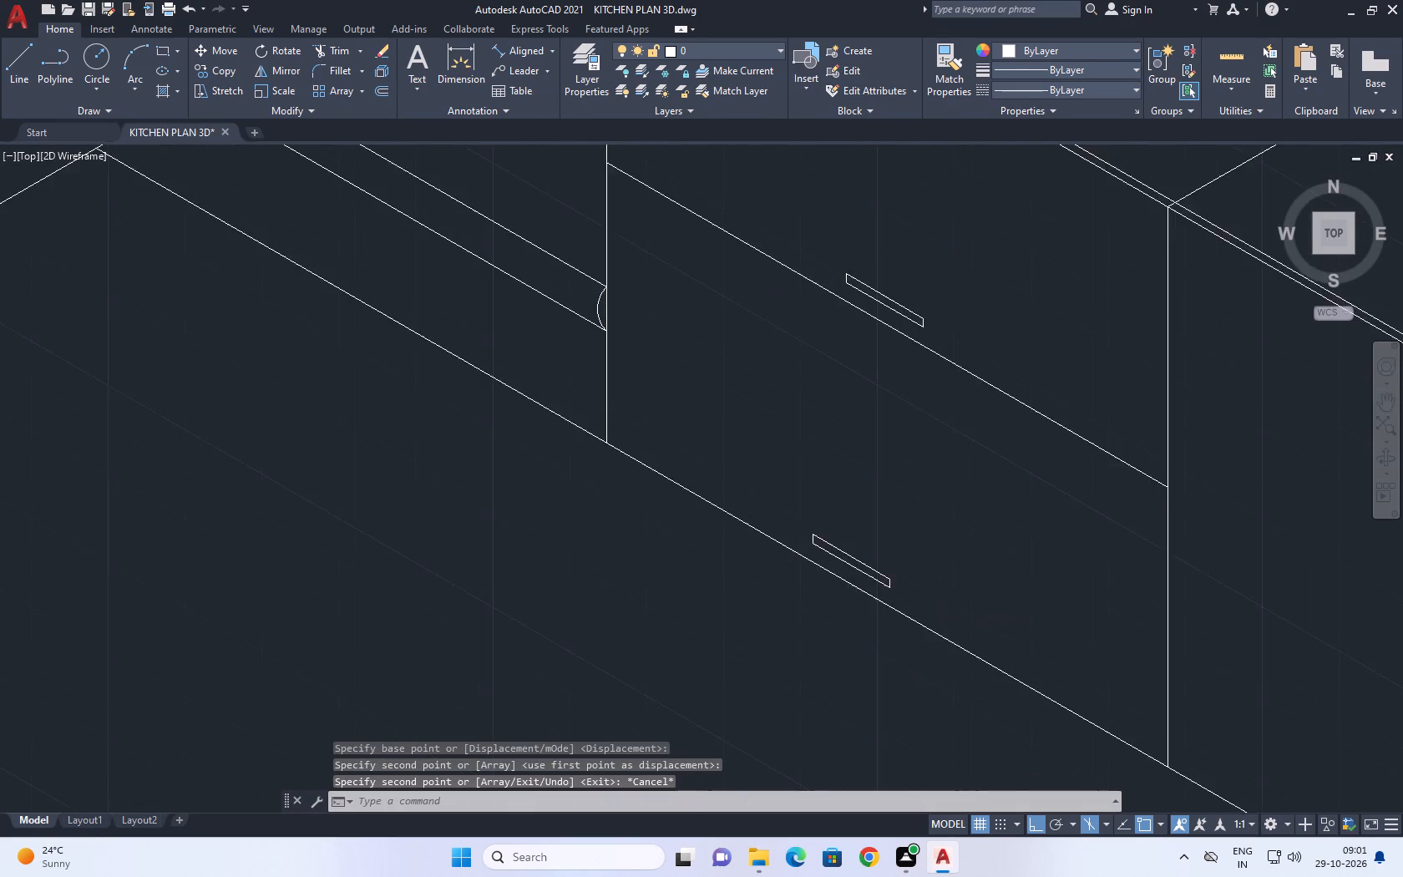
pyautogui.moveTo(985, 565); pyautogui.dragTo(822, 440, button='middle')
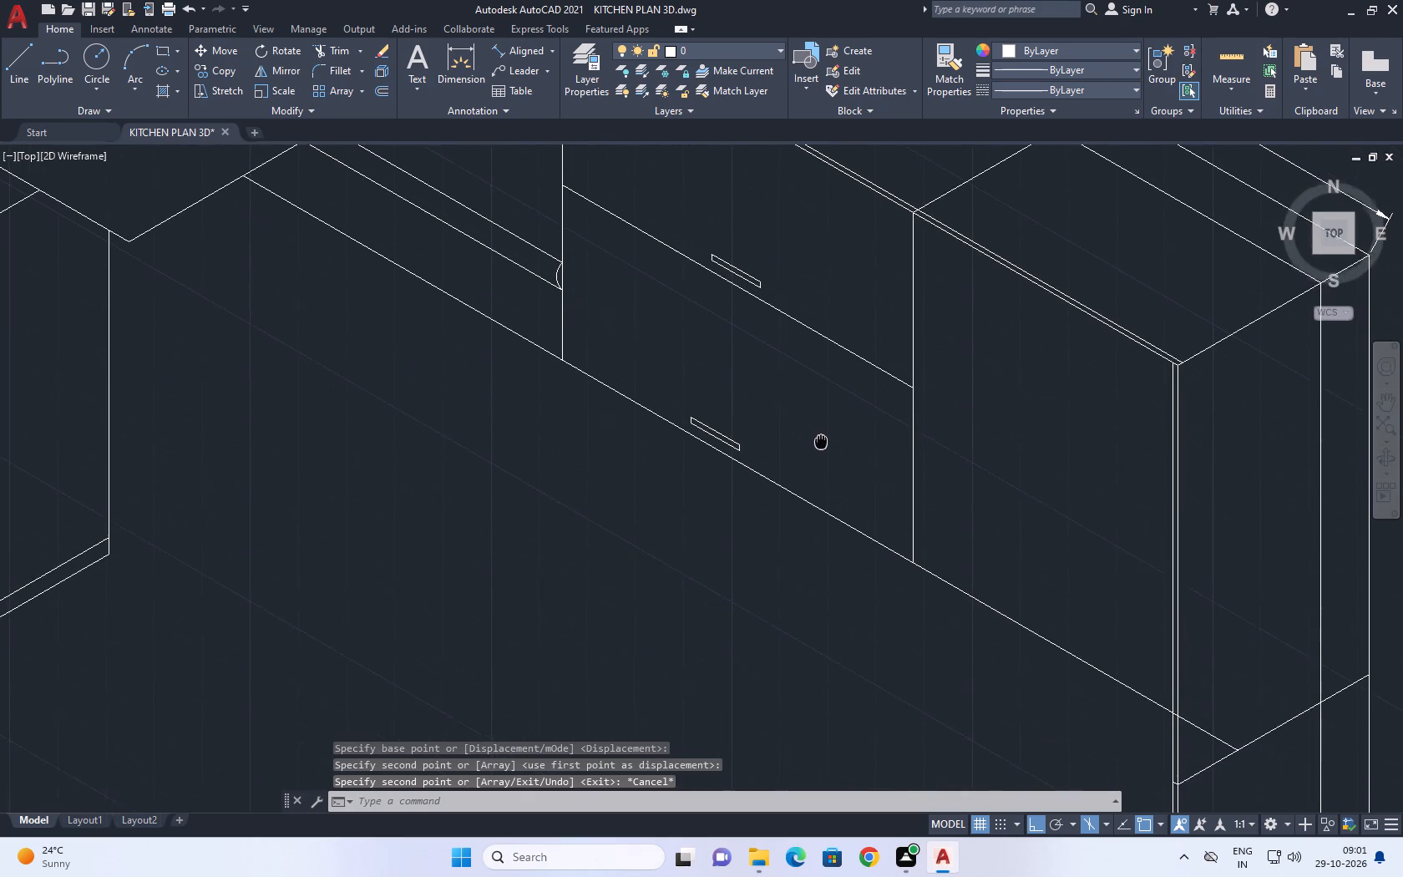
pyautogui.moveTo(822, 440); pyautogui.dragTo(817, 469, button='middle')
pyautogui.scroll(-1, 856, 492)
pyautogui.moveTo(882, 494); pyautogui.dragTo(882, 494, button='middle')
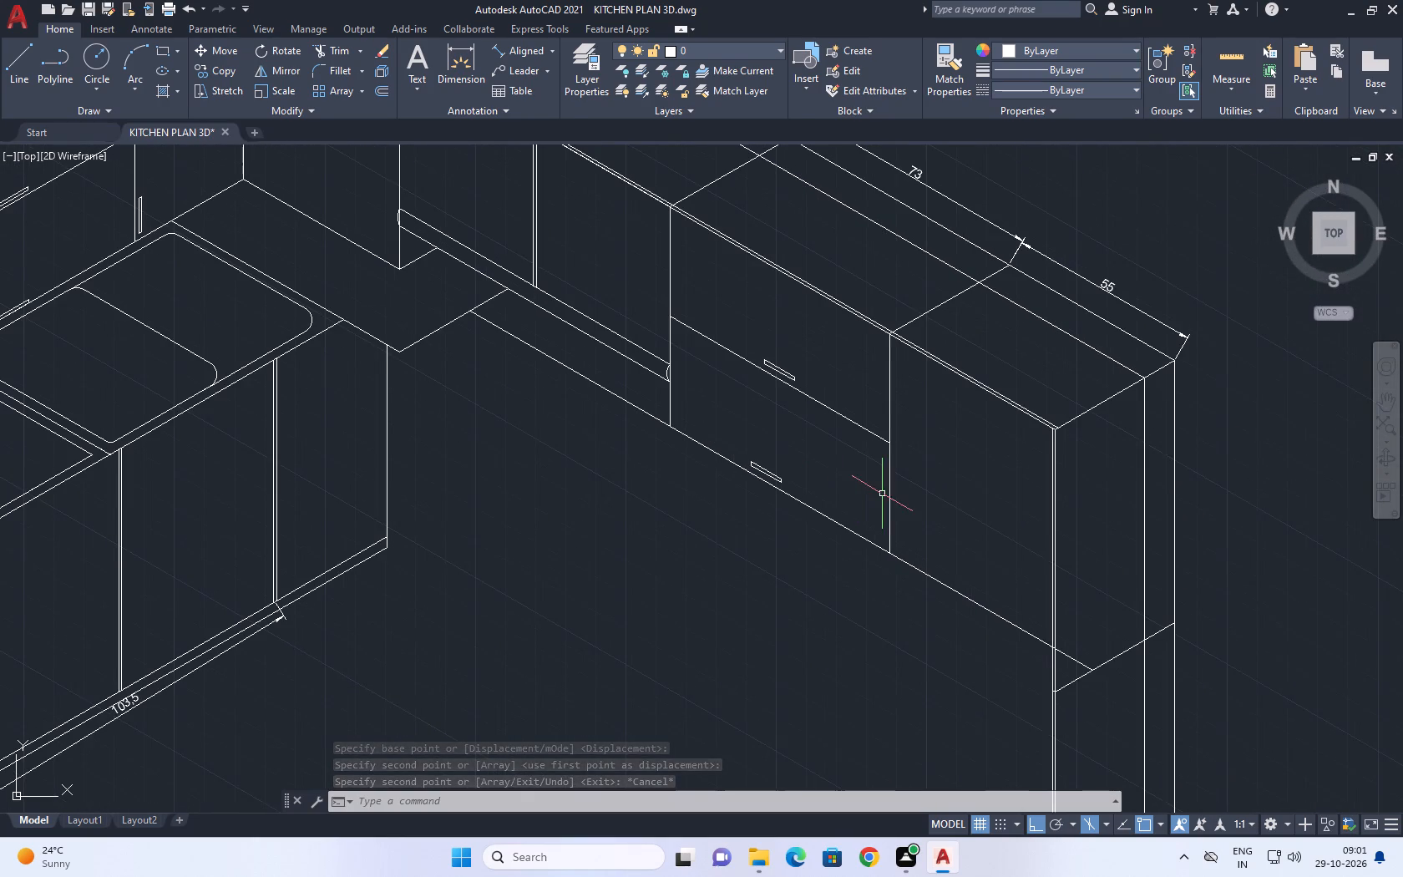
pyautogui.moveTo(882, 494); pyautogui.dragTo(907, 512, button='middle')
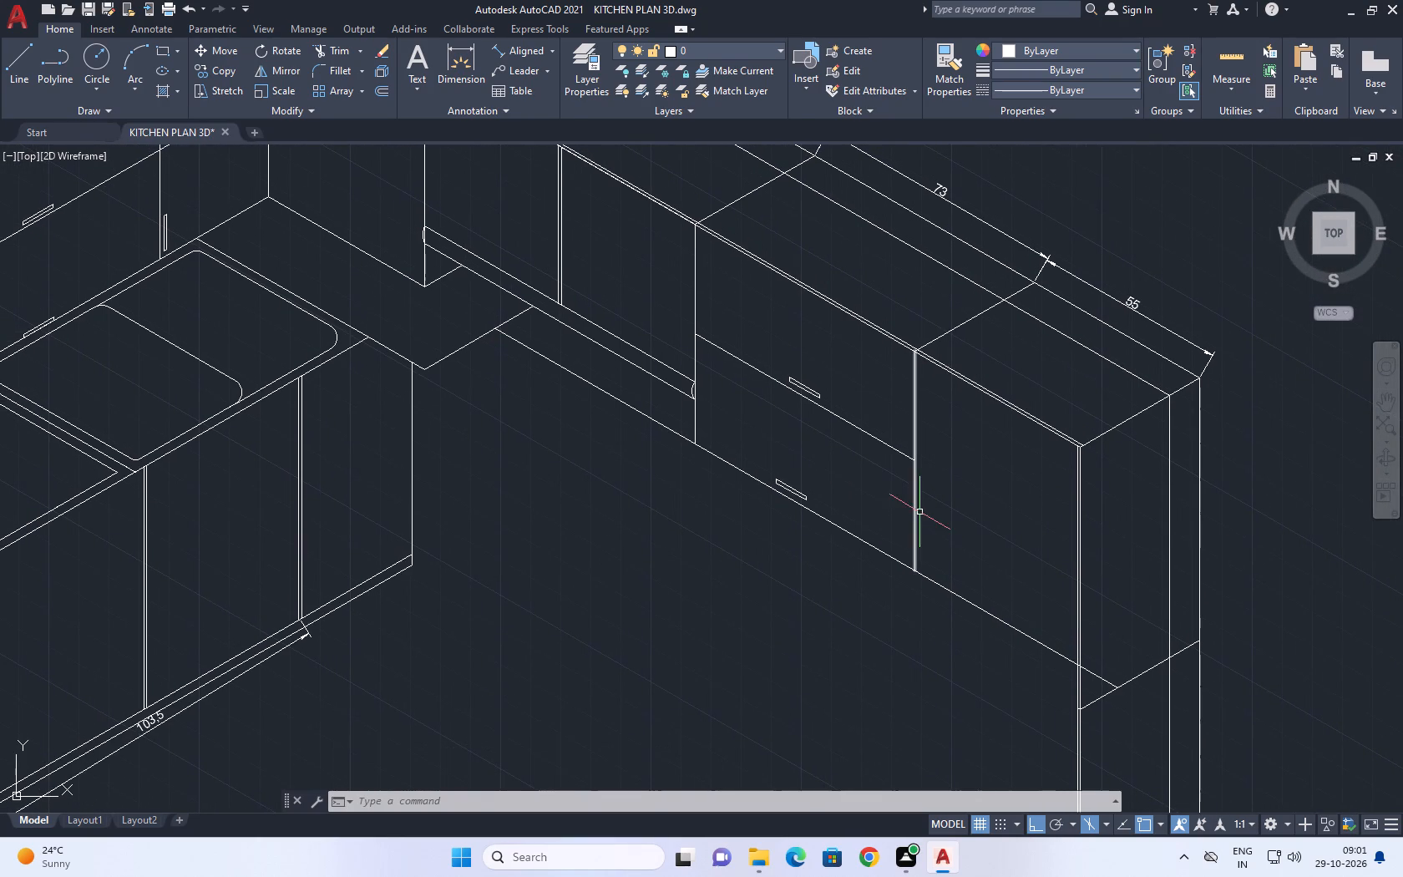
pyautogui.click(920, 512)
pyautogui.click(880, 494)
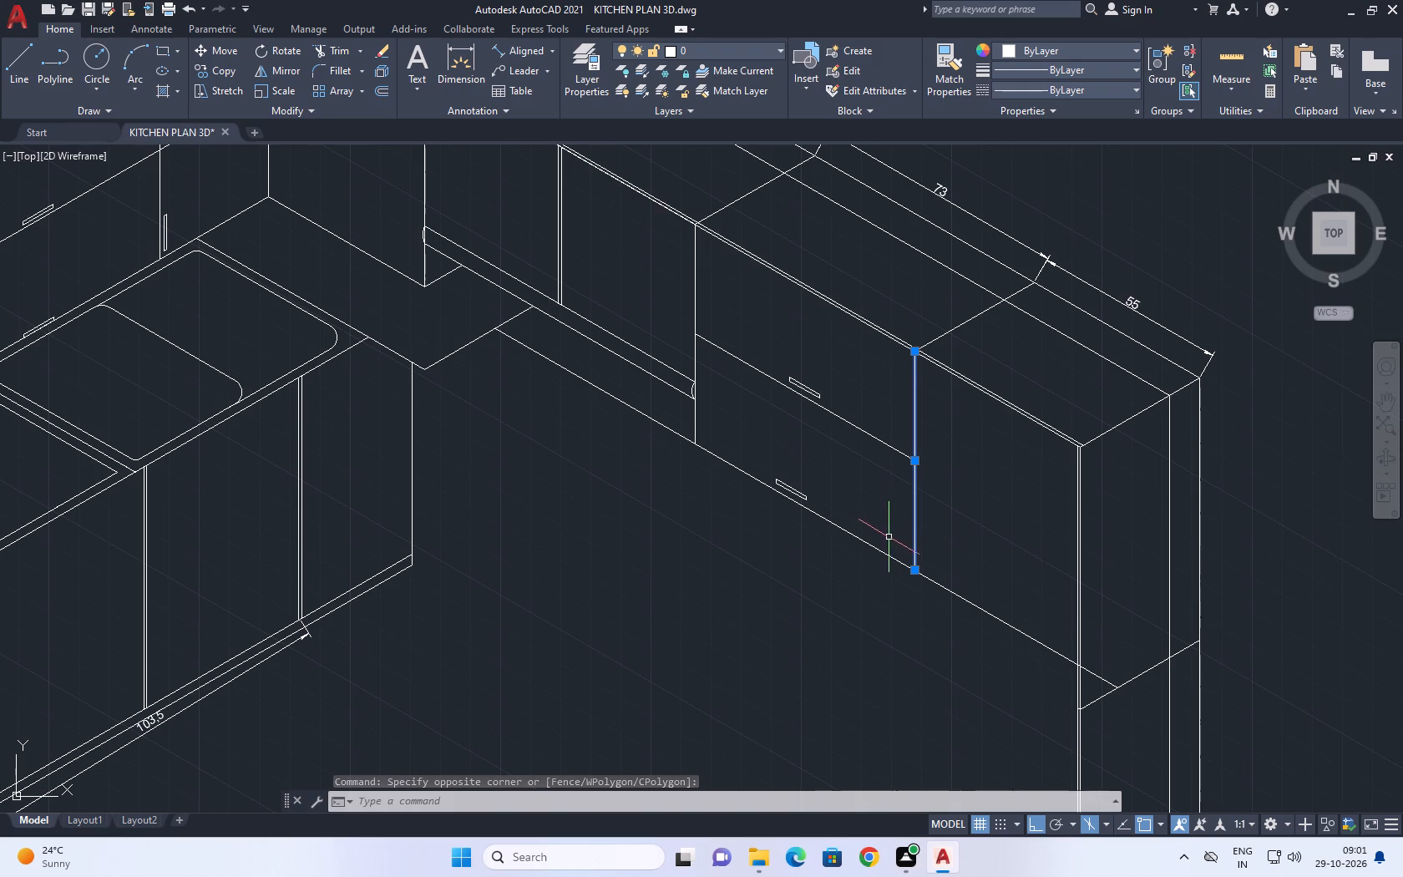
pyautogui.moveTo(875, 498); pyautogui.dragTo(884, 529, button='middle')
pyautogui.press('c')
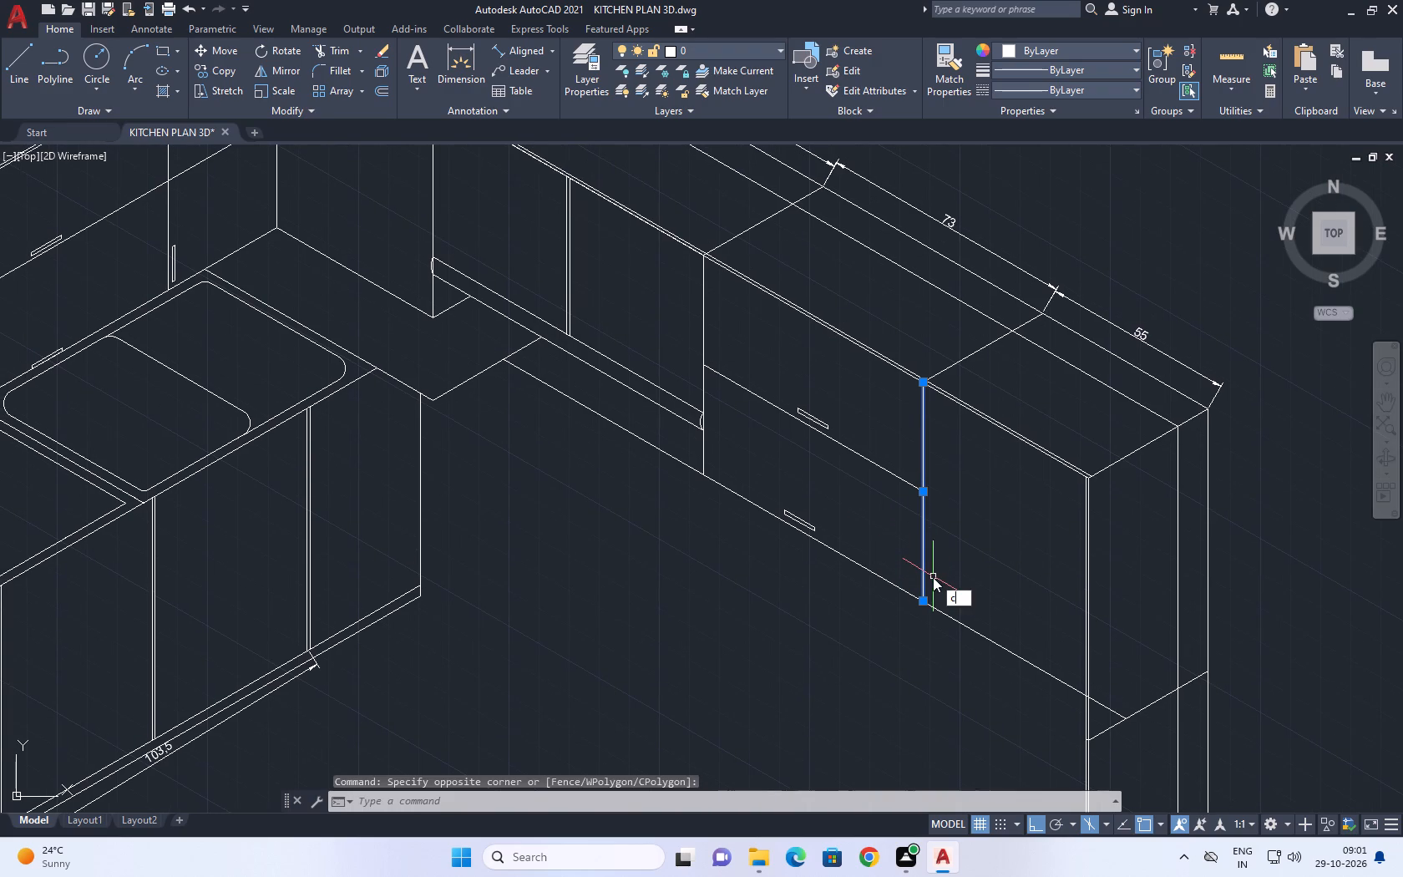
pyautogui.press('o')
pyautogui.press('space')
pyautogui.click(981, 572)
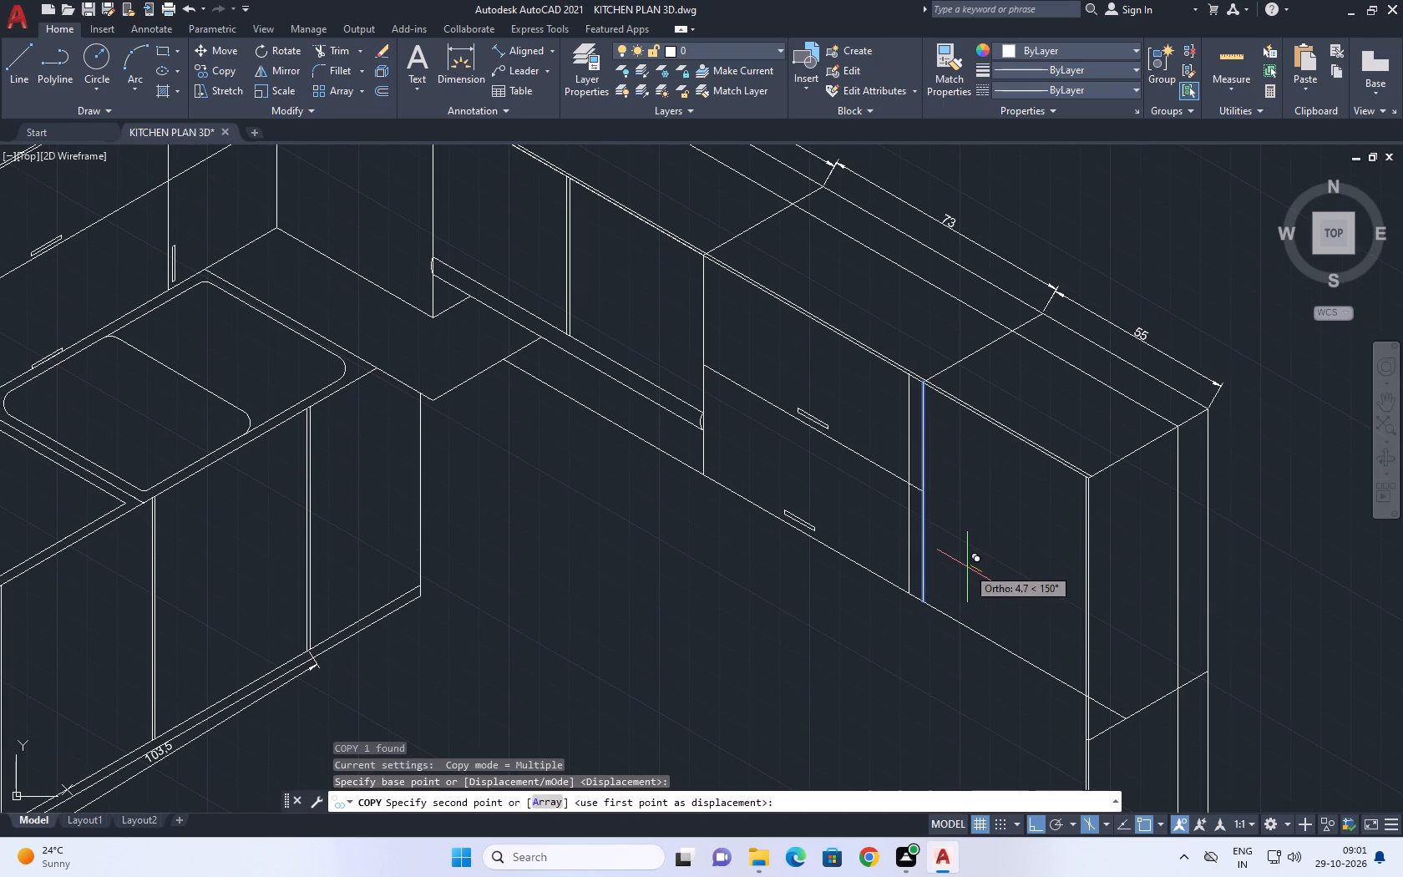
pyautogui.press('1')
pyautogui.press('space')
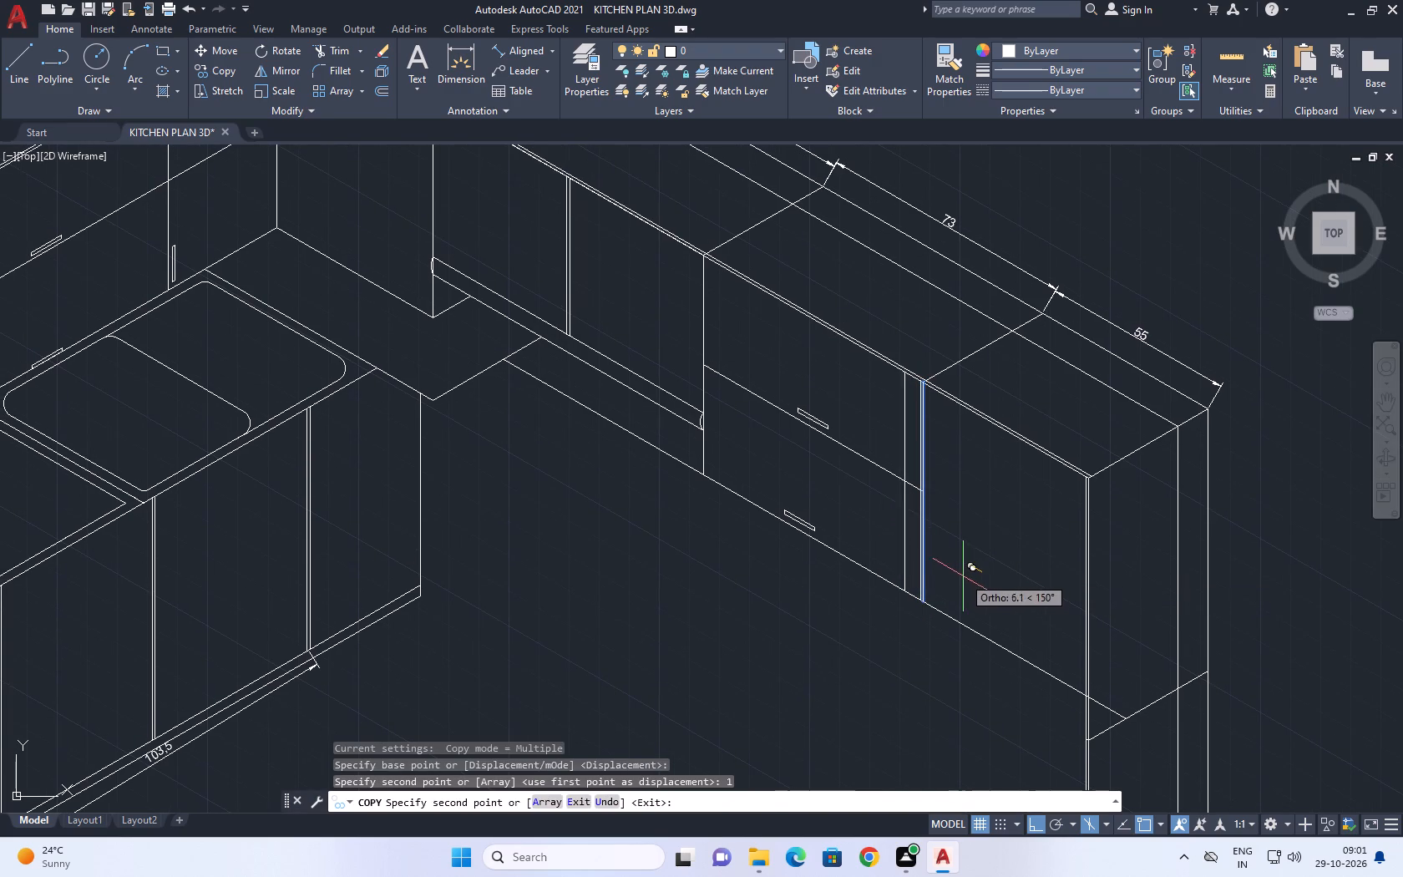
pyautogui.press('Escape')
# Trim the cabinet front's dividing line where it crosses the gap between the two divider lines.
pyautogui.write('tr')
pyautogui.press('space')
pyautogui.scroll(3, 908, 504)
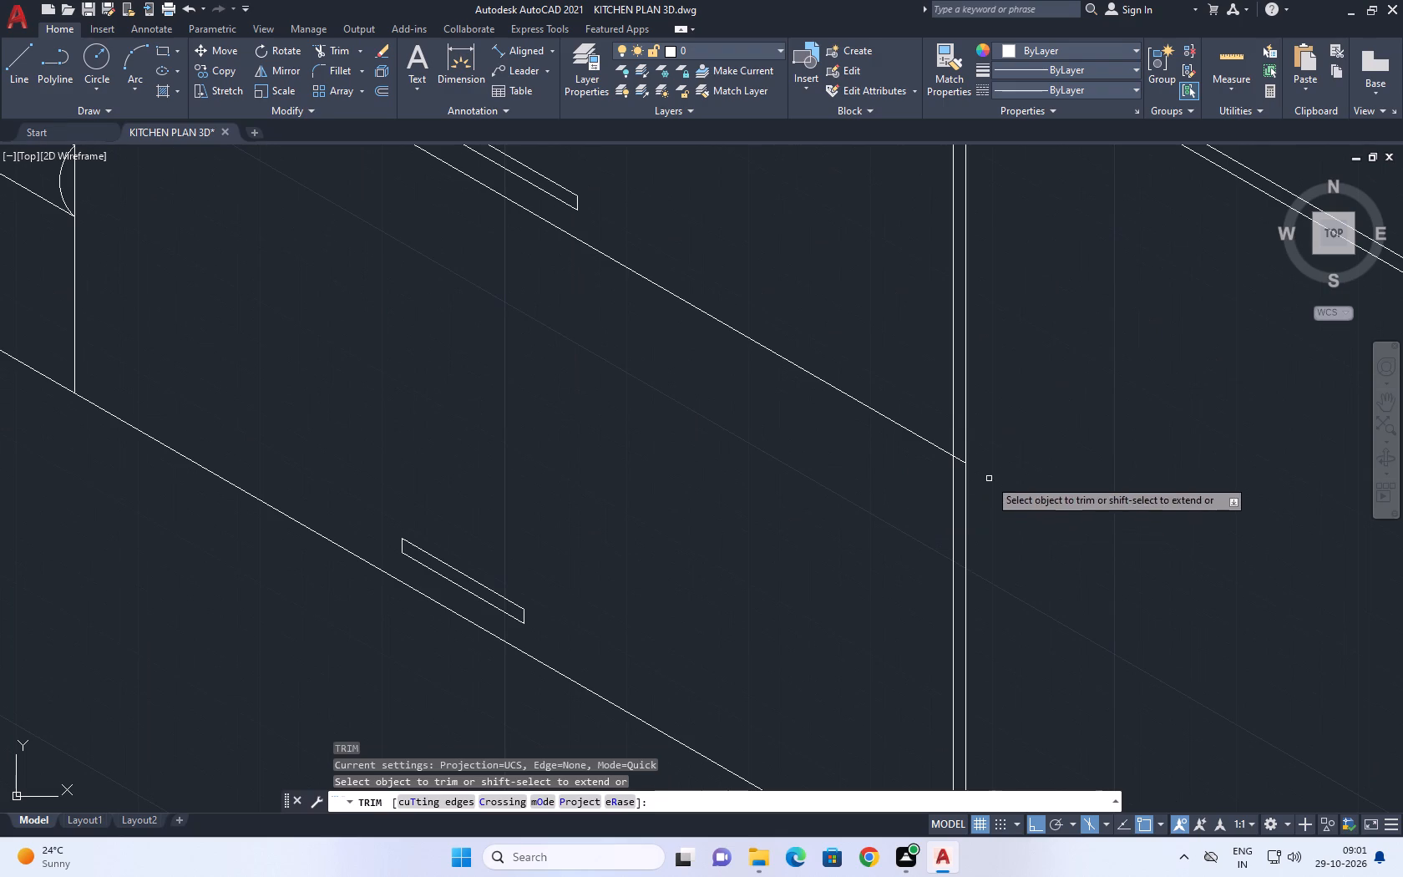
pyautogui.click(958, 461)
pyautogui.scroll(-2, 966, 515)
pyautogui.press('Escape')
# Trim away the double top front edge between the double divider and the end panel.
pyautogui.moveTo(1026, 429); pyautogui.dragTo(997, 464, button='middle')
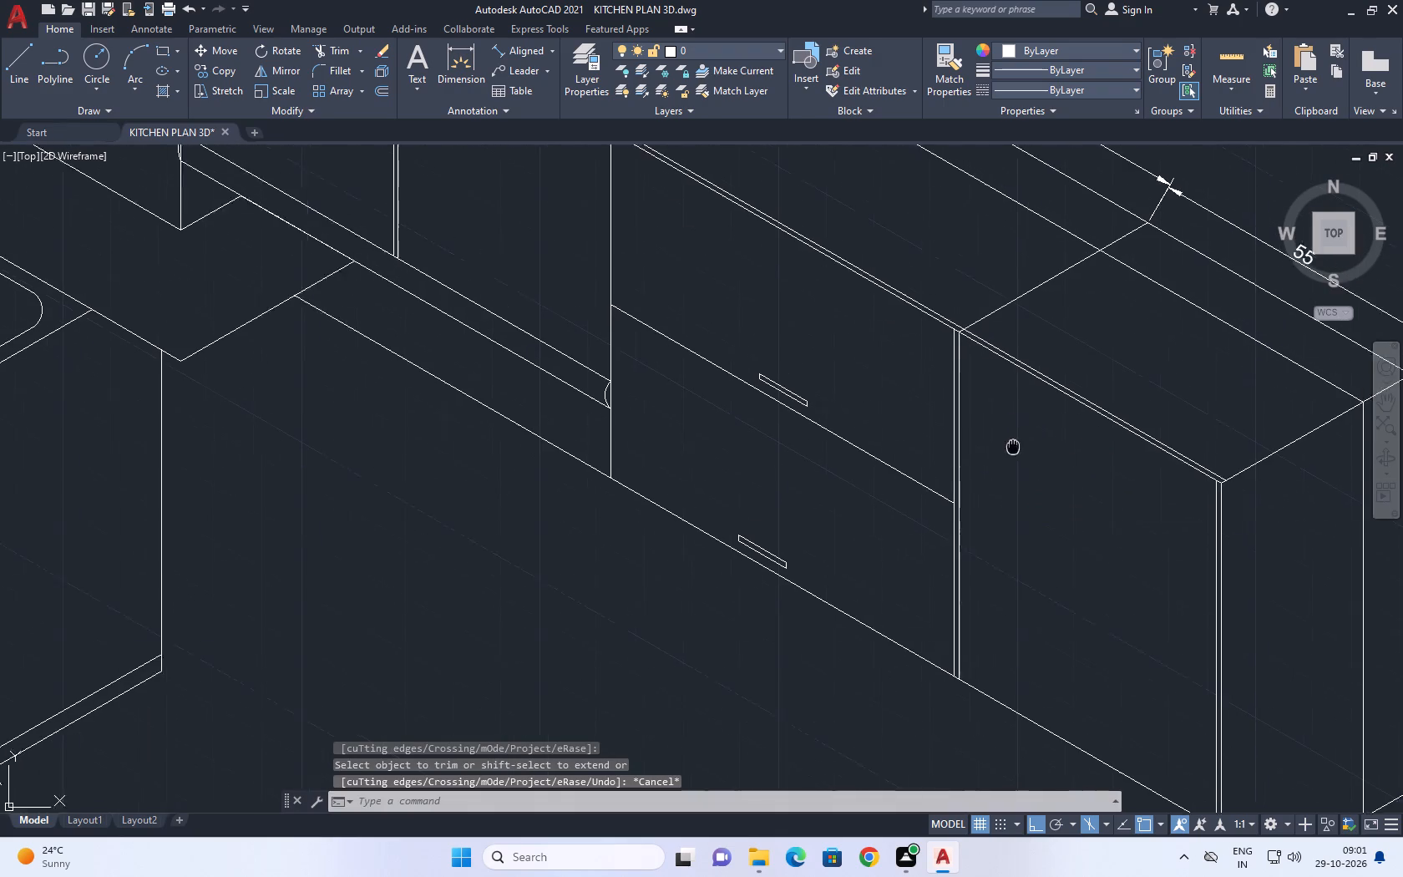
pyautogui.moveTo(997, 464); pyautogui.dragTo(960, 507, button='middle')
pyautogui.moveTo(888, 442); pyautogui.dragTo(784, 484, button='middle')
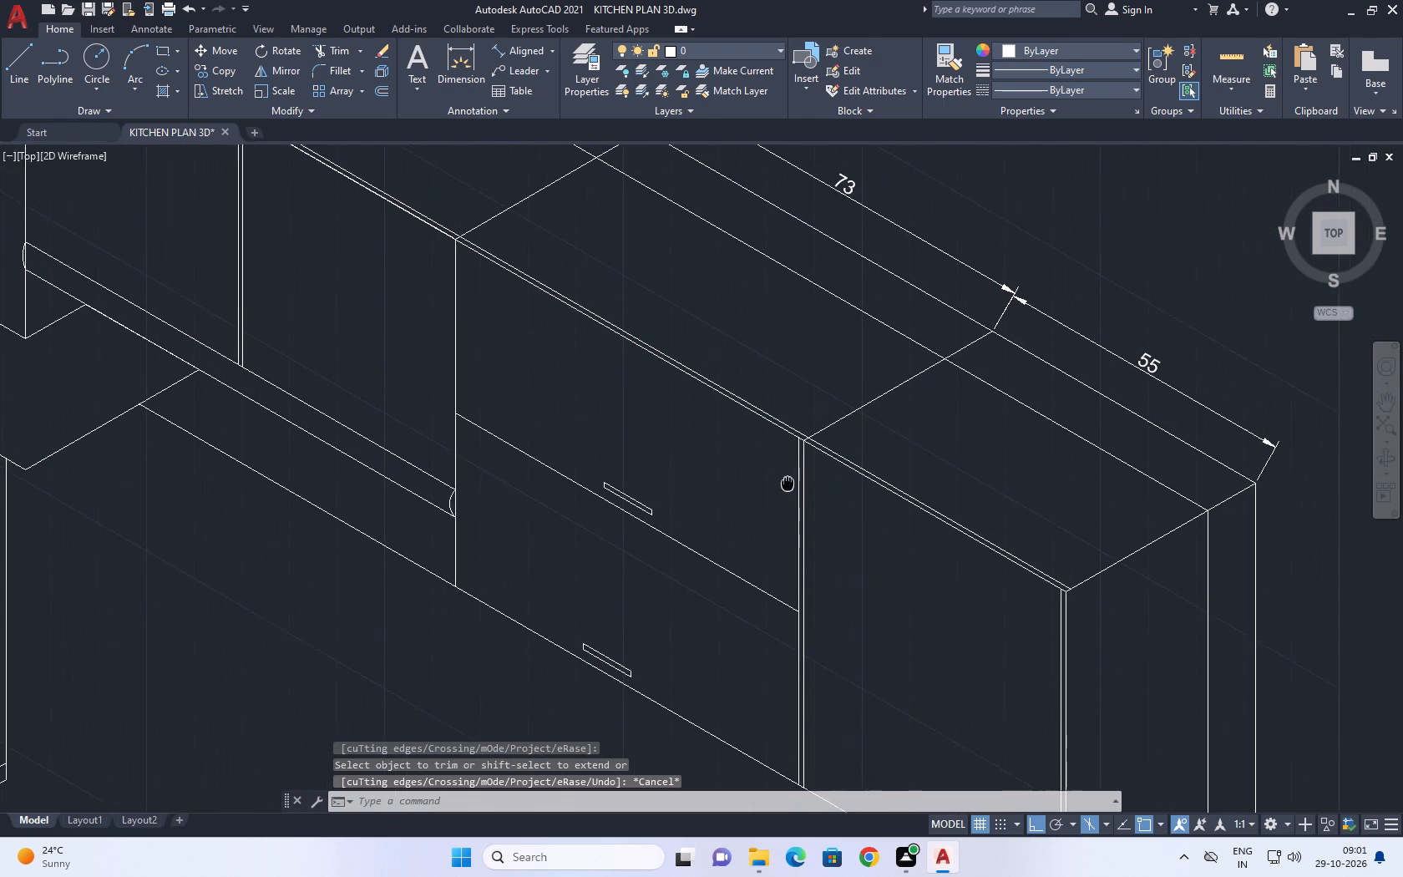
pyautogui.moveTo(784, 484); pyautogui.dragTo(757, 487, button='middle')
pyautogui.moveTo(954, 551); pyautogui.dragTo(908, 438, button='middle')
pyautogui.scroll(-1, 917, 426)
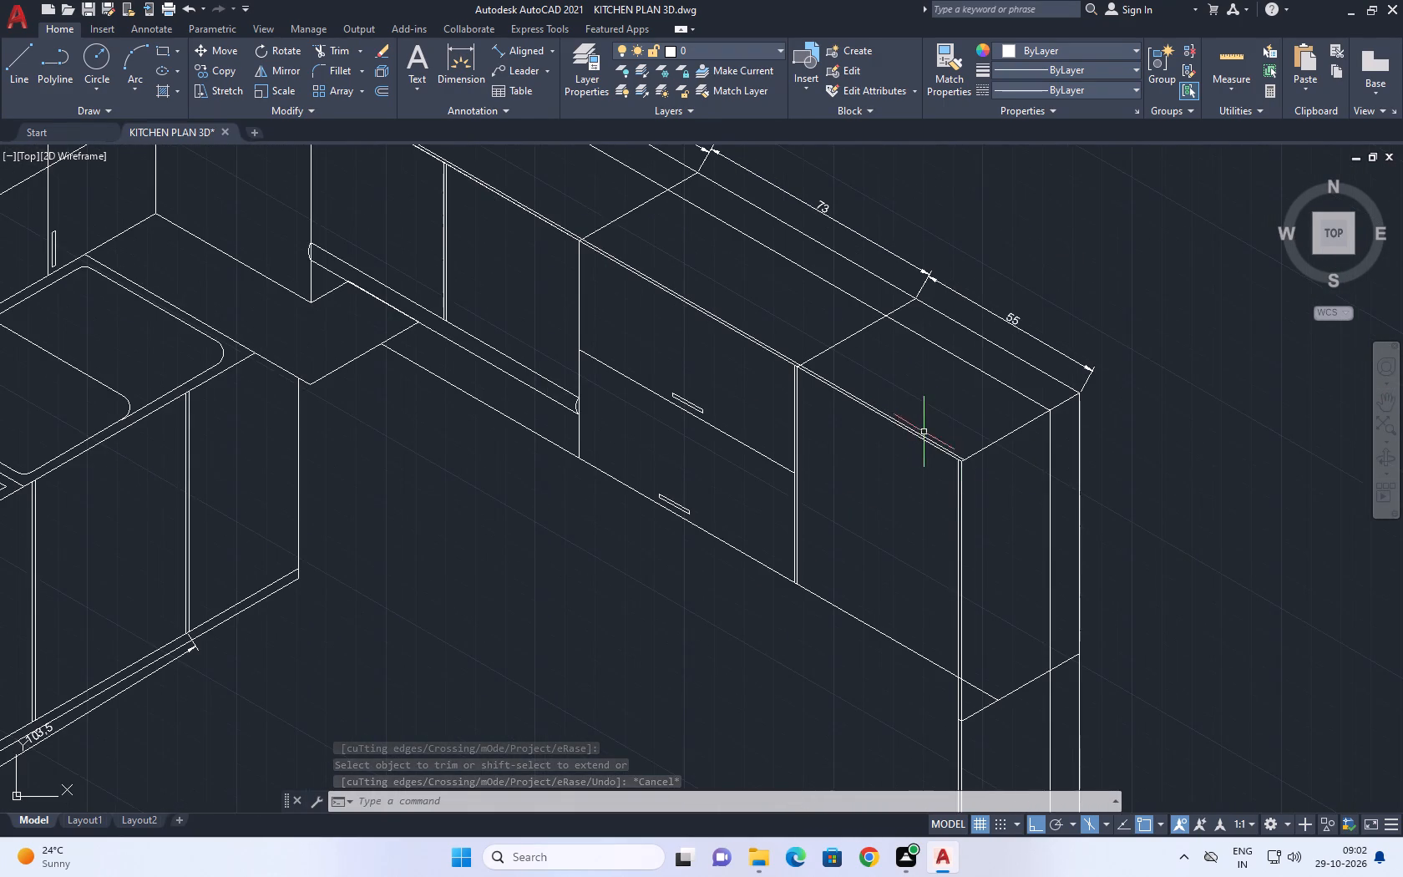
pyautogui.moveTo(962, 459); pyautogui.dragTo(950, 462, button='middle')
pyautogui.write('tr')
pyautogui.press('space')
pyautogui.click(924, 433)
pyautogui.click(905, 462)
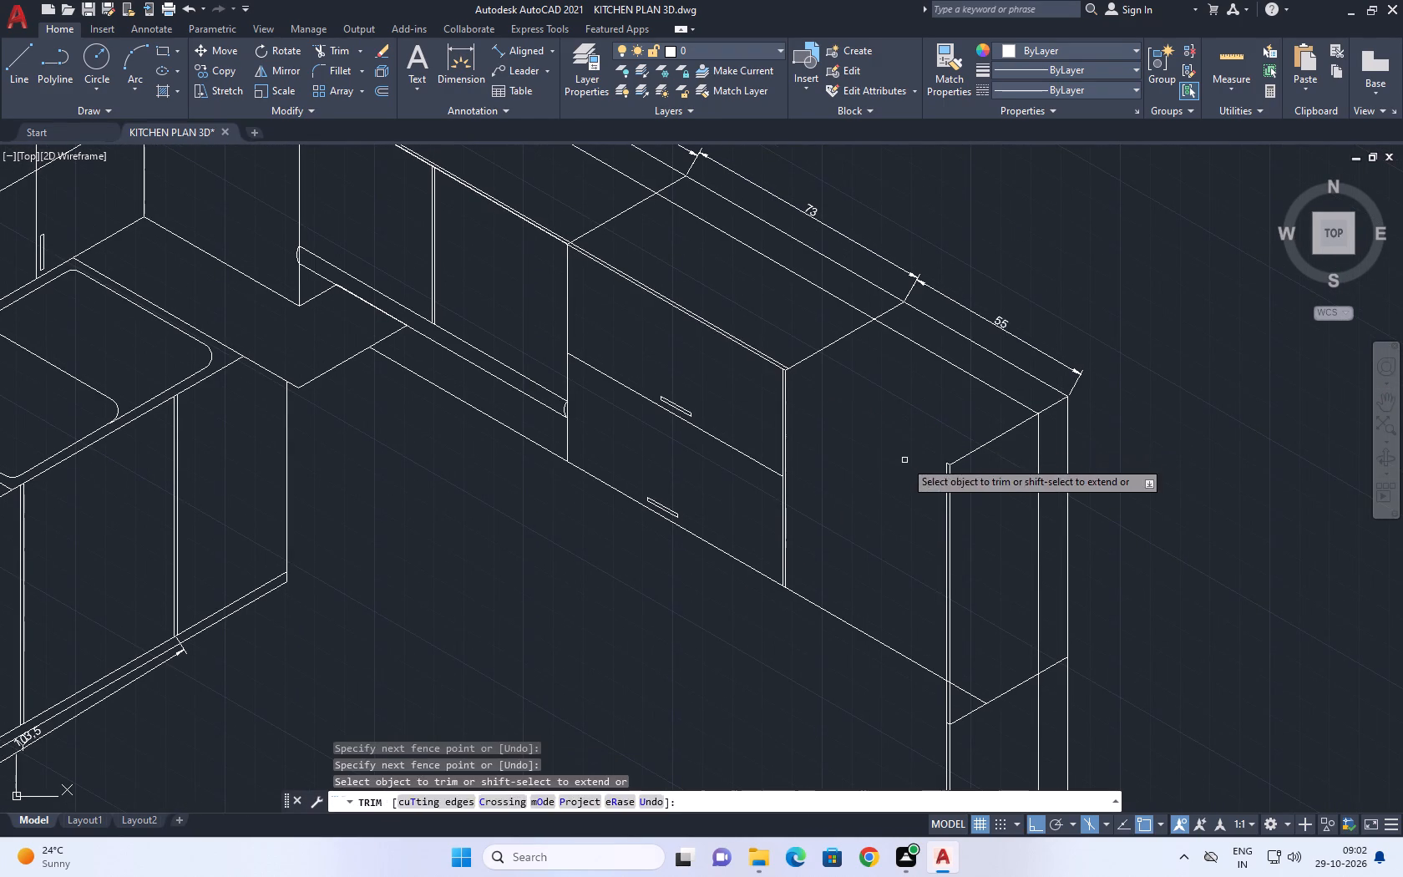
pyautogui.press('Escape')
# Copy the cabinet top's slanted side edge at the double divider 1 unit inward at 150°.
pyautogui.moveTo(843, 393); pyautogui.dragTo(843, 509, button='middle')
pyautogui.scroll(1, 818, 491)
pyautogui.click(814, 475)
pyautogui.click(803, 446)
pyautogui.moveTo(803, 449); pyautogui.dragTo(824, 539, button='middle')
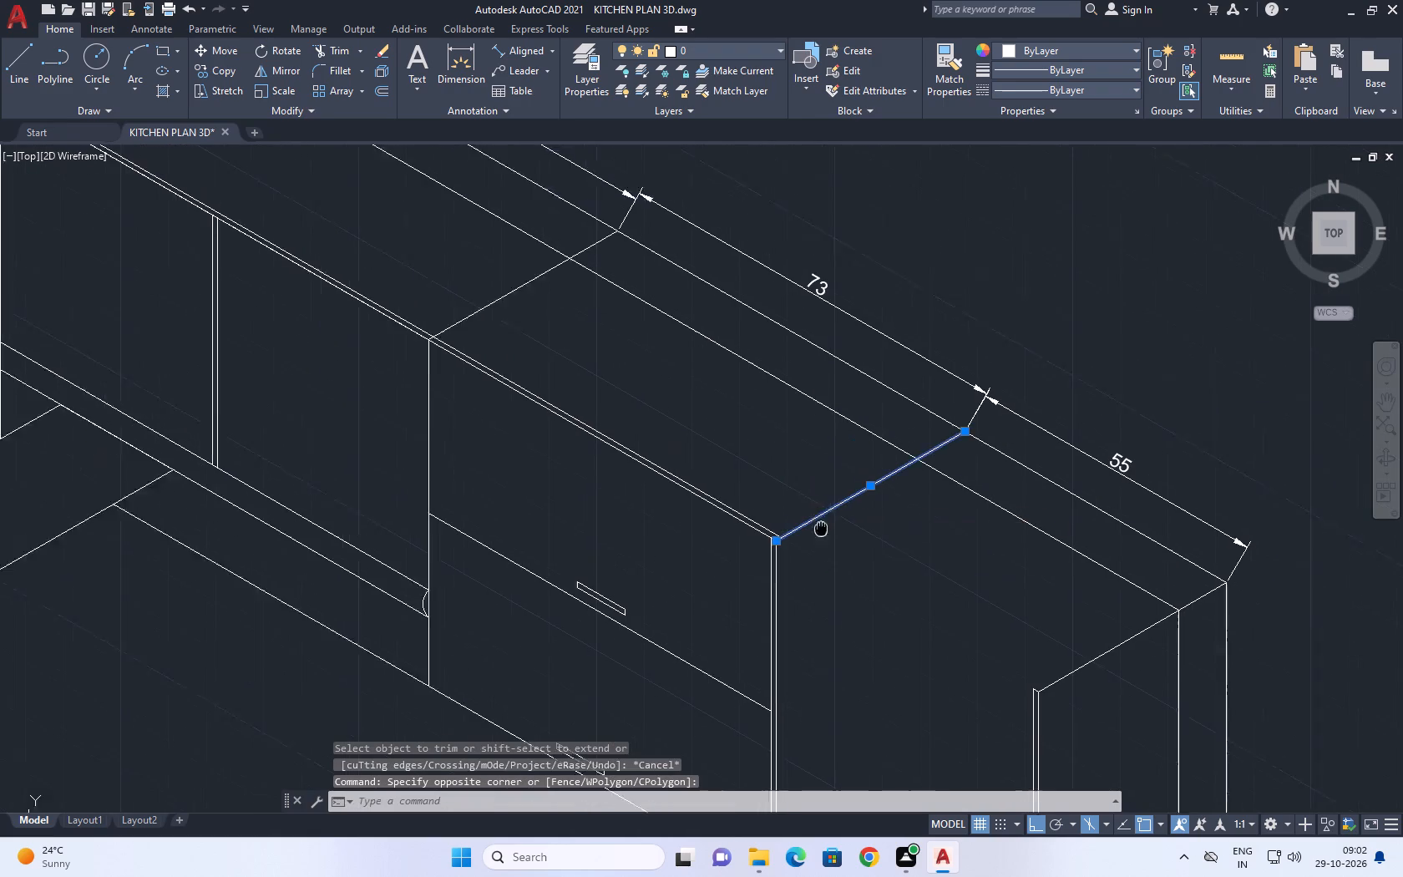
pyautogui.moveTo(824, 539); pyautogui.dragTo(828, 554, button='middle')
pyautogui.write('co')
pyautogui.press('space')
pyautogui.click(830, 557)
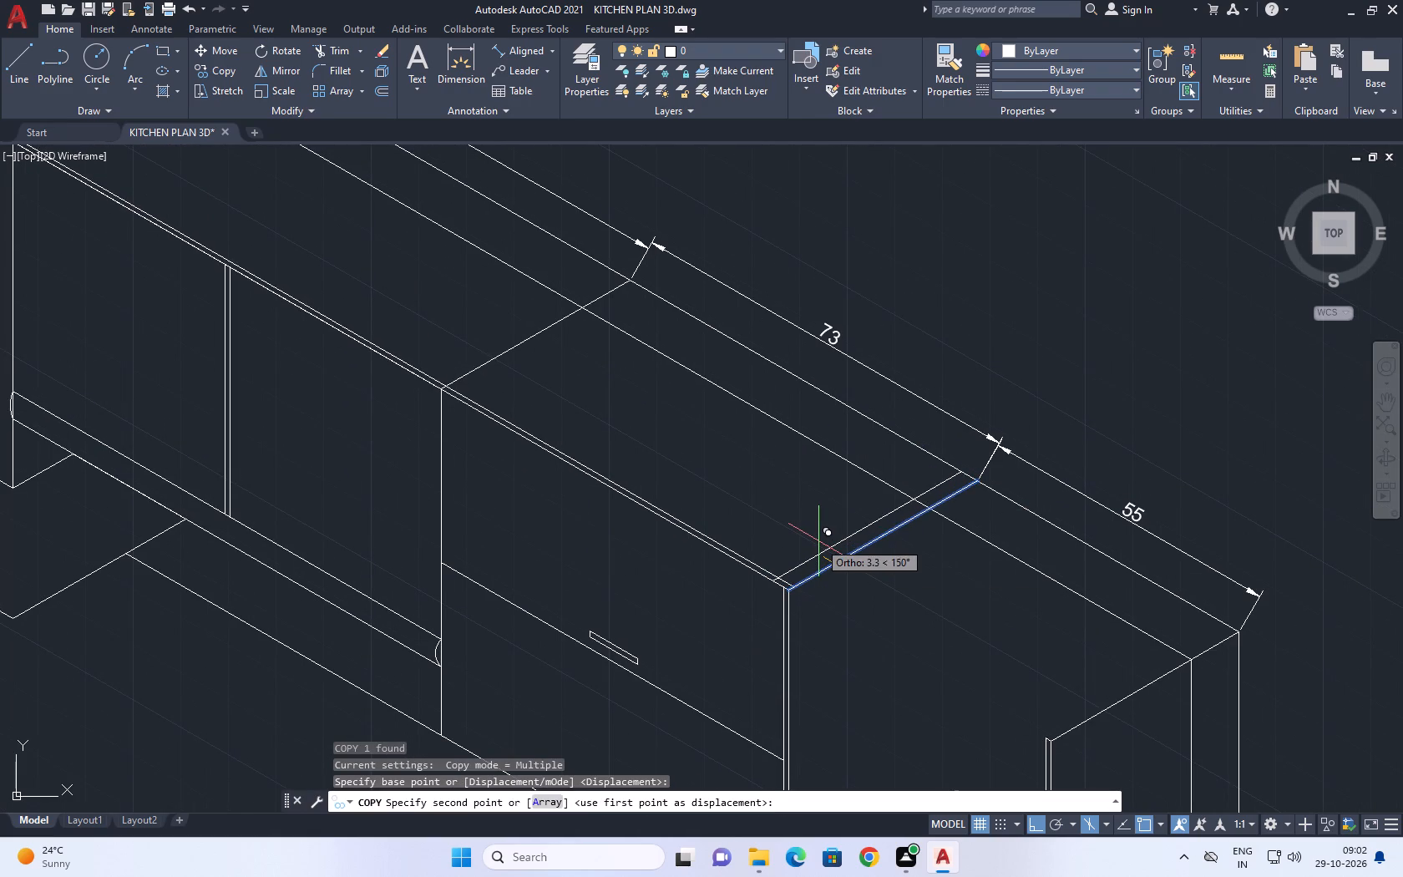
pyautogui.write('1')
pyautogui.press('space')
pyautogui.press('Escape')
# Trim the overlapping line ends where the double side edge meets the double front edge above the divider.
pyautogui.scroll(5, 780, 591)
pyautogui.press('t')
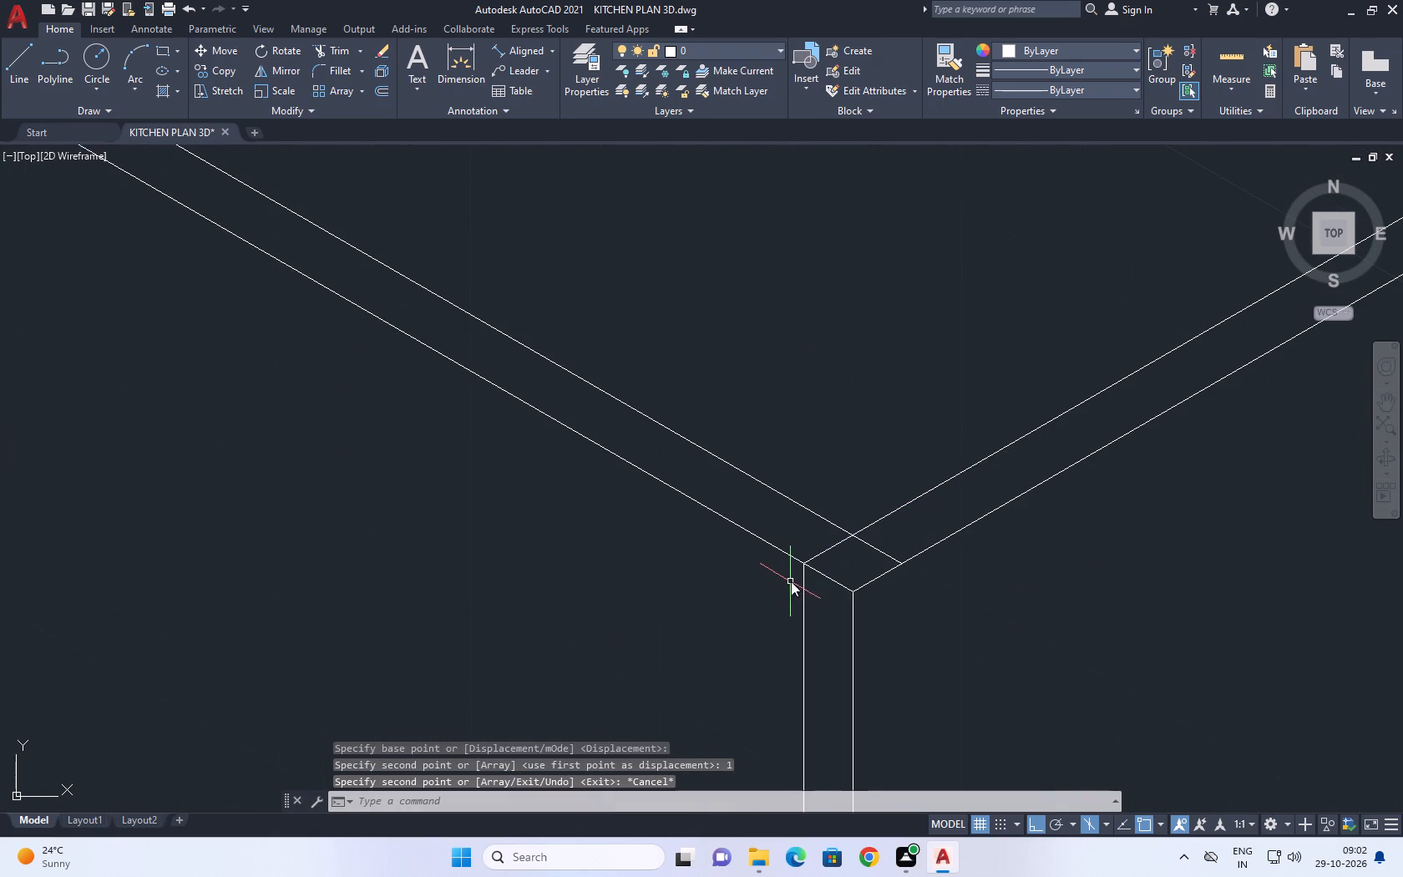
pyautogui.press('r')
pyautogui.press('space')
pyautogui.scroll(3, 812, 591)
pyautogui.moveTo(831, 564); pyautogui.dragTo(879, 520)
pyautogui.click(1096, 409)
pyautogui.click(961, 464)
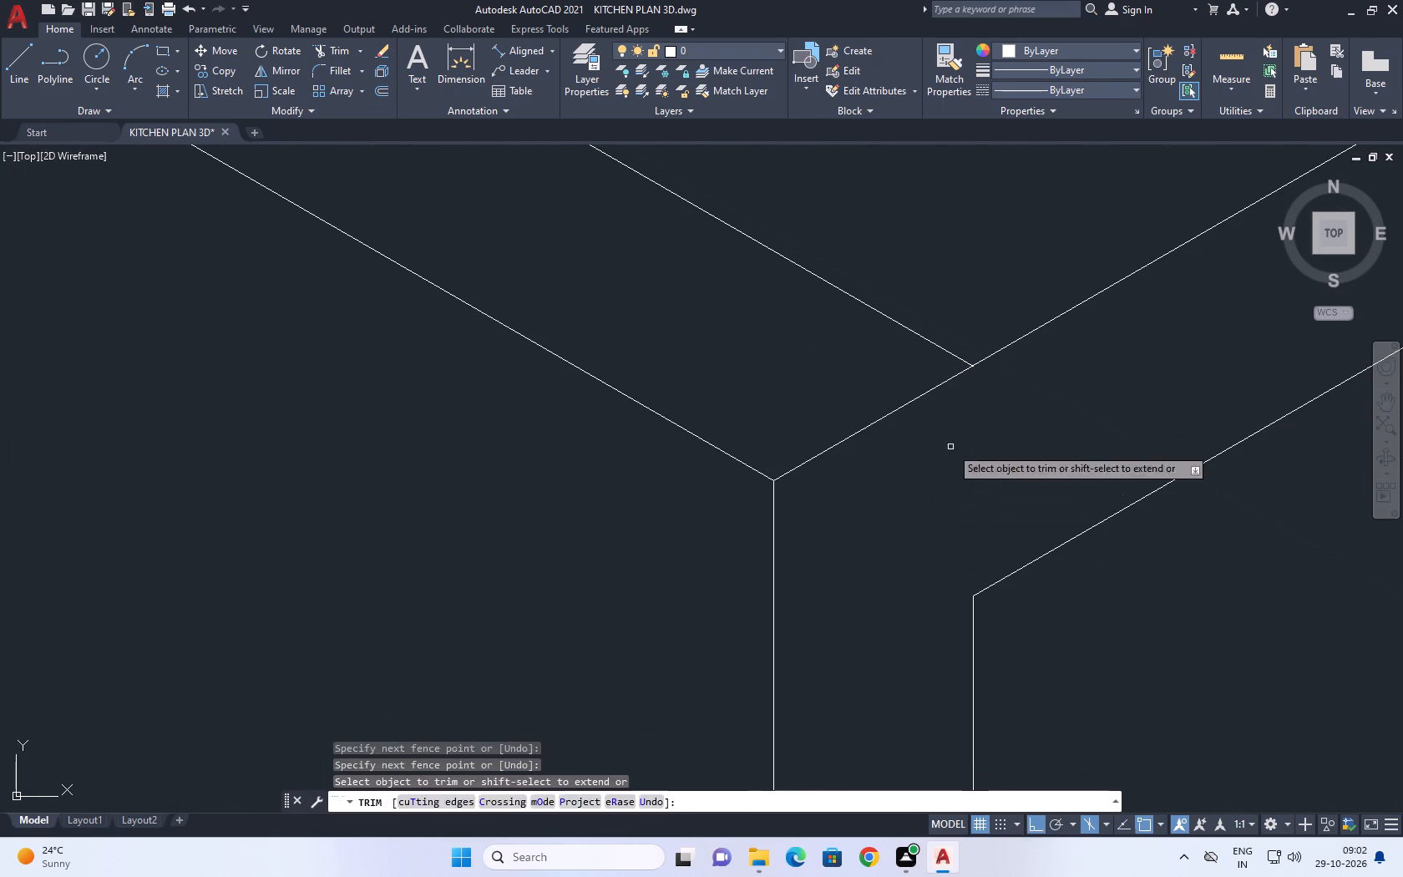
pyautogui.moveTo(907, 395); pyautogui.dragTo(899, 392)
pyautogui.click(949, 448)
pyautogui.press('Escape')
# Extend the outer top front edge across the double divider to the outer side edge's corner.
pyautogui.scroll(-7, 871, 403)
pyautogui.moveTo(851, 418); pyautogui.dragTo(853, 425, button='middle')
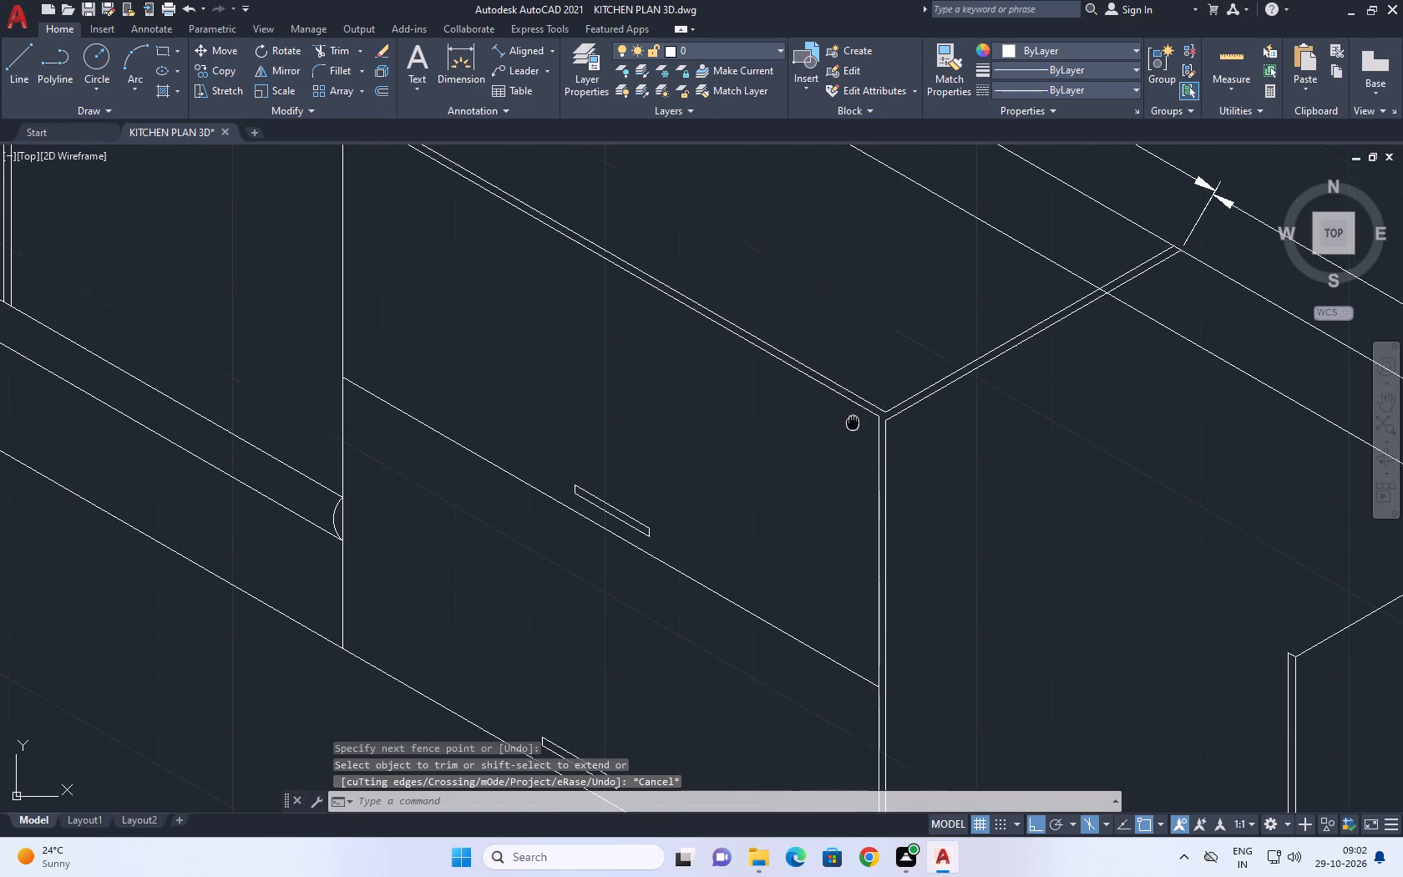
pyautogui.moveTo(853, 425); pyautogui.dragTo(856, 462, button='middle')
pyautogui.press('e')
pyautogui.press('x')
pyautogui.press('space')
pyautogui.scroll(2, 881, 459)
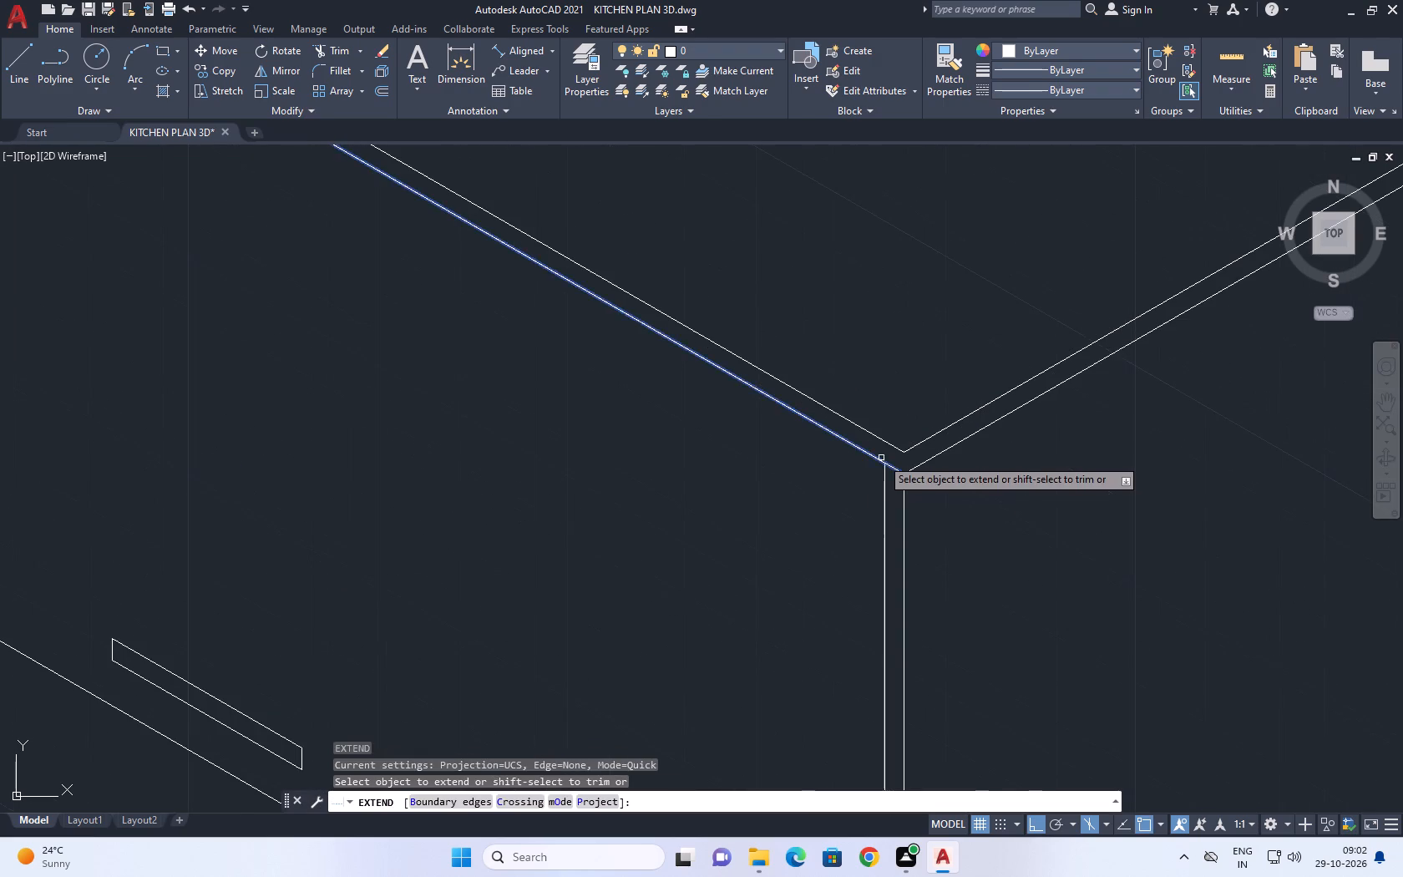
pyautogui.click(880, 458)
pyautogui.press('Escape')
# Trim away the inner lengthwise top line over the 55-wide end section, beyond the double side edge.
pyautogui.scroll(-4, 948, 478)
pyautogui.moveTo(1026, 479); pyautogui.dragTo(904, 380, button='middle')
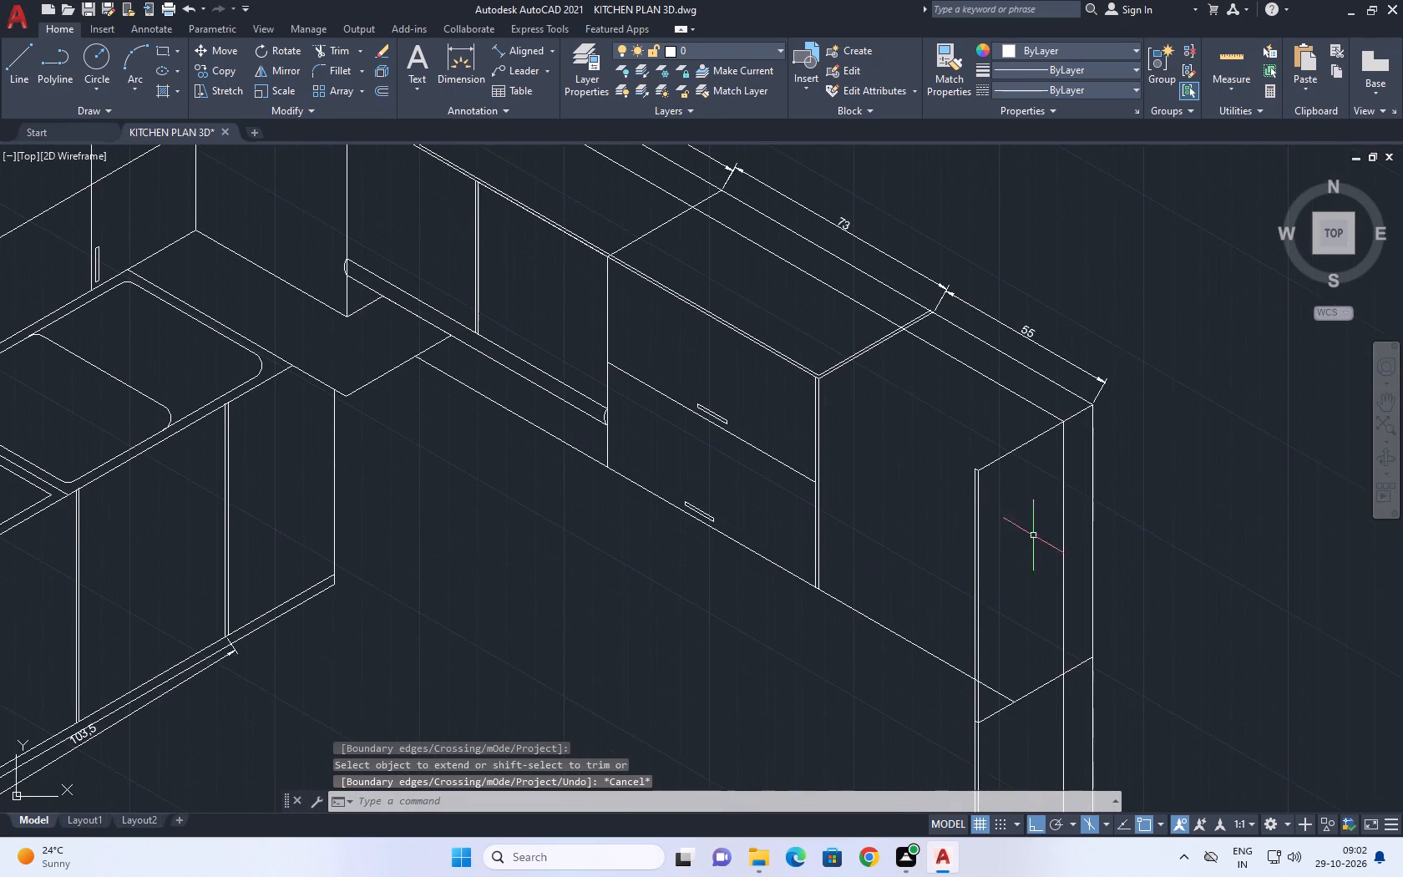
pyautogui.moveTo(1041, 544); pyautogui.dragTo(967, 479, button='middle')
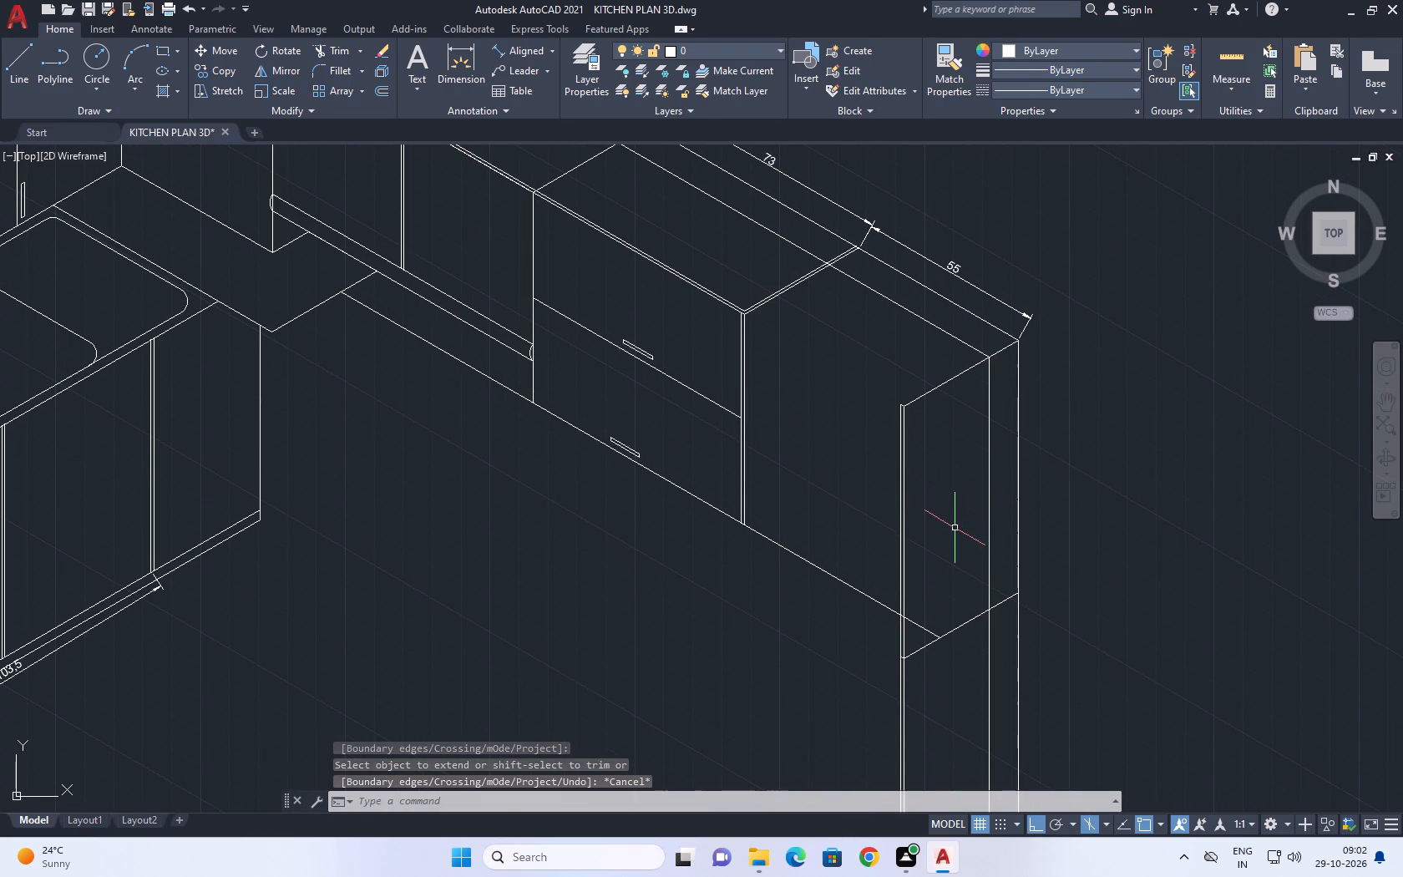
pyautogui.moveTo(940, 471); pyautogui.dragTo(970, 537, button='middle')
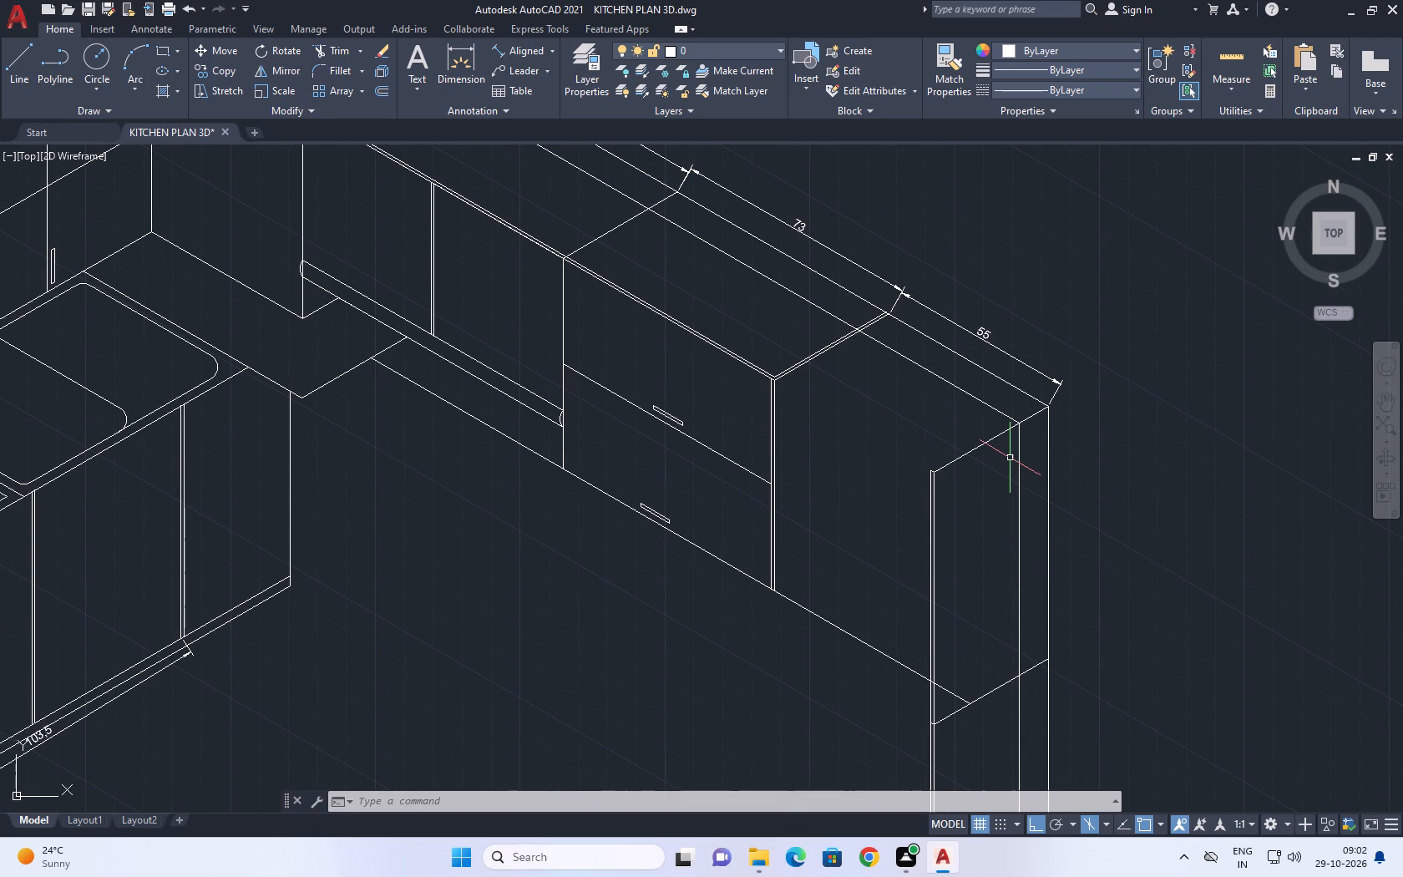
pyautogui.moveTo(969, 413); pyautogui.dragTo(990, 529, button='middle')
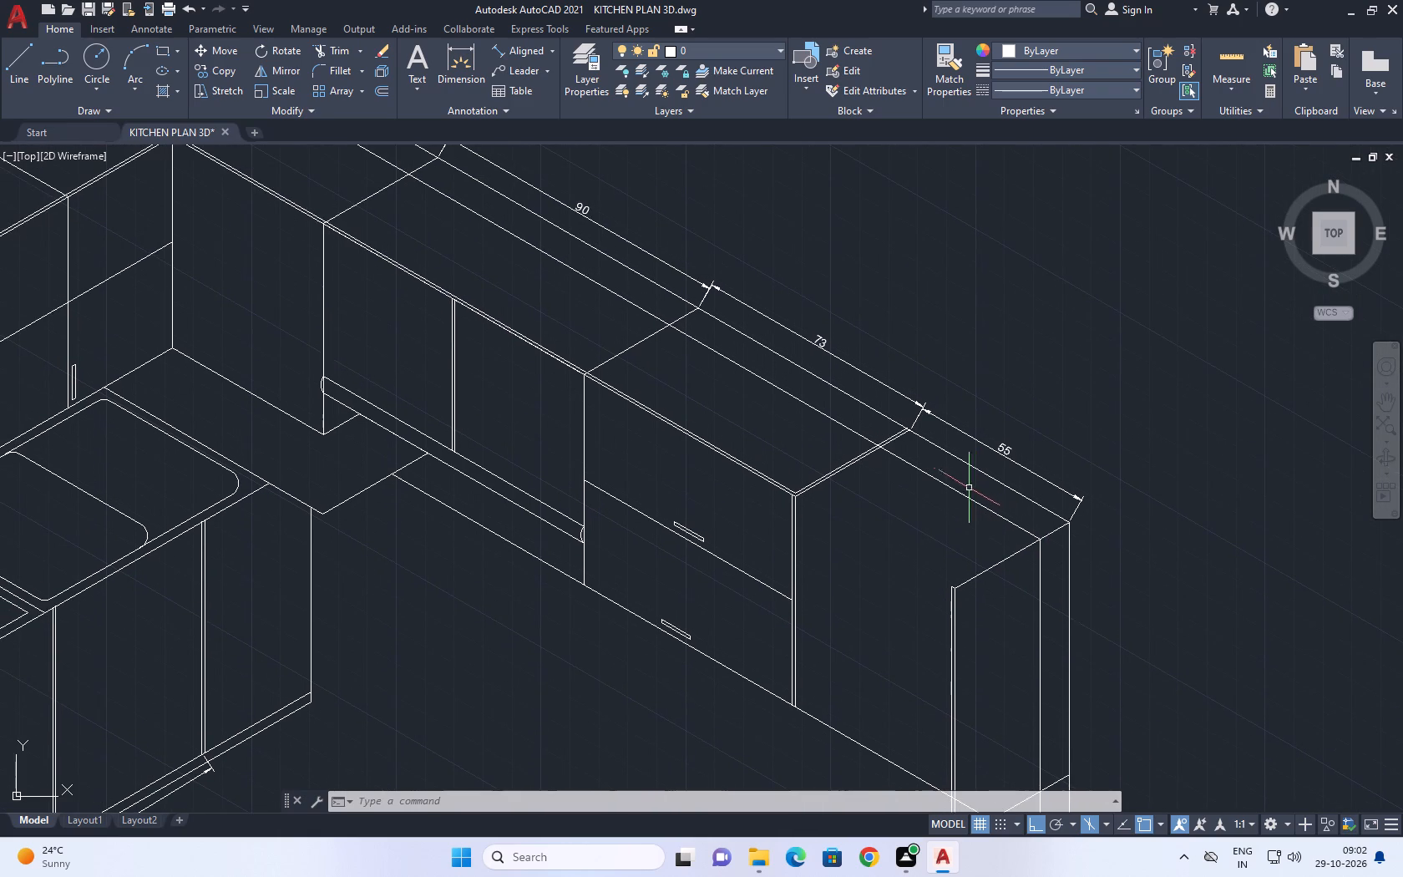
pyautogui.click(326, 53)
pyautogui.click(951, 482)
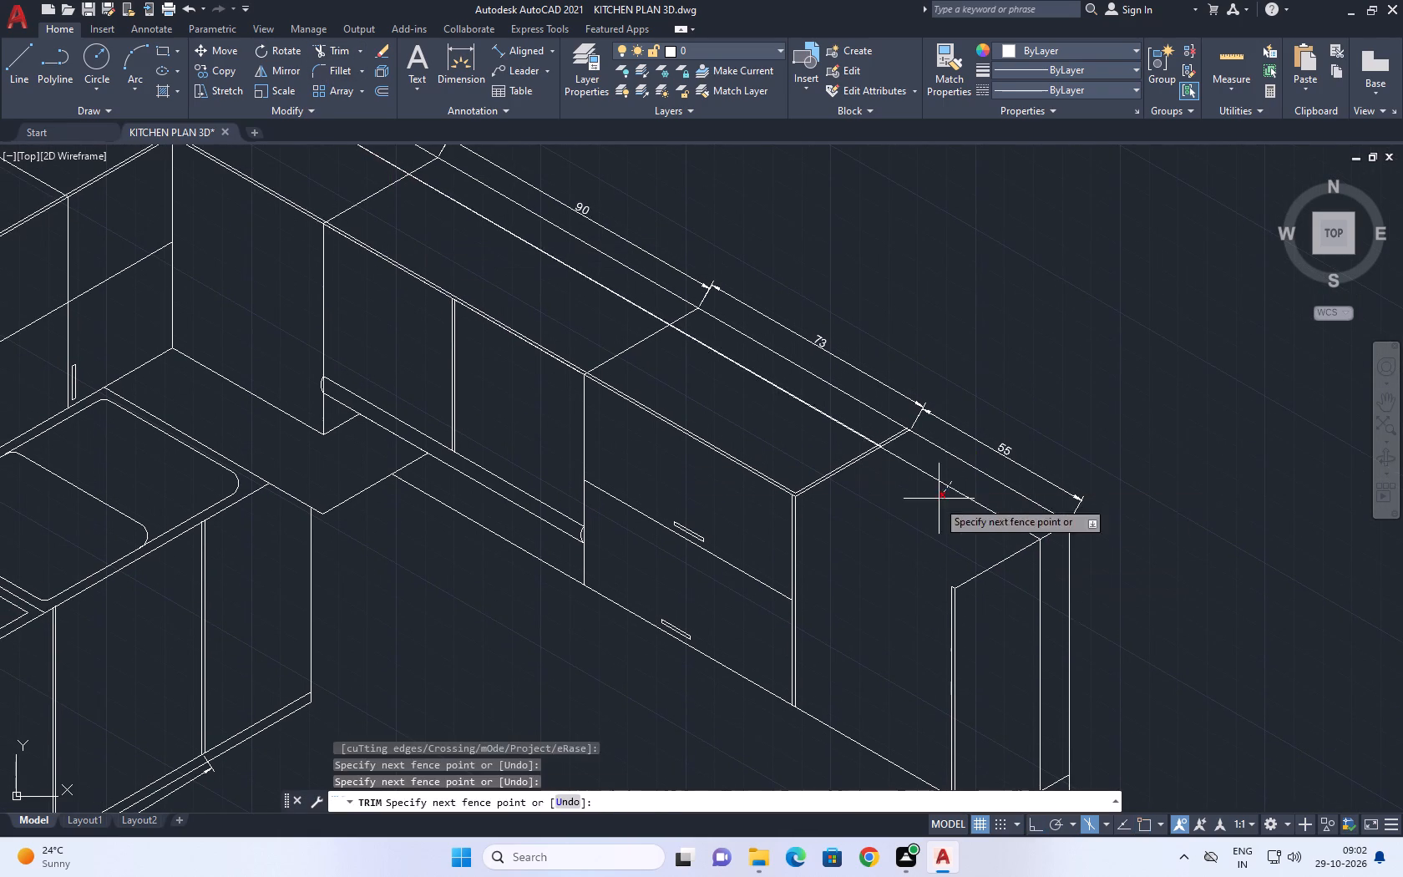
pyautogui.click(934, 503)
pyautogui.rightClick(1016, 326)
pyautogui.click(1072, 359)
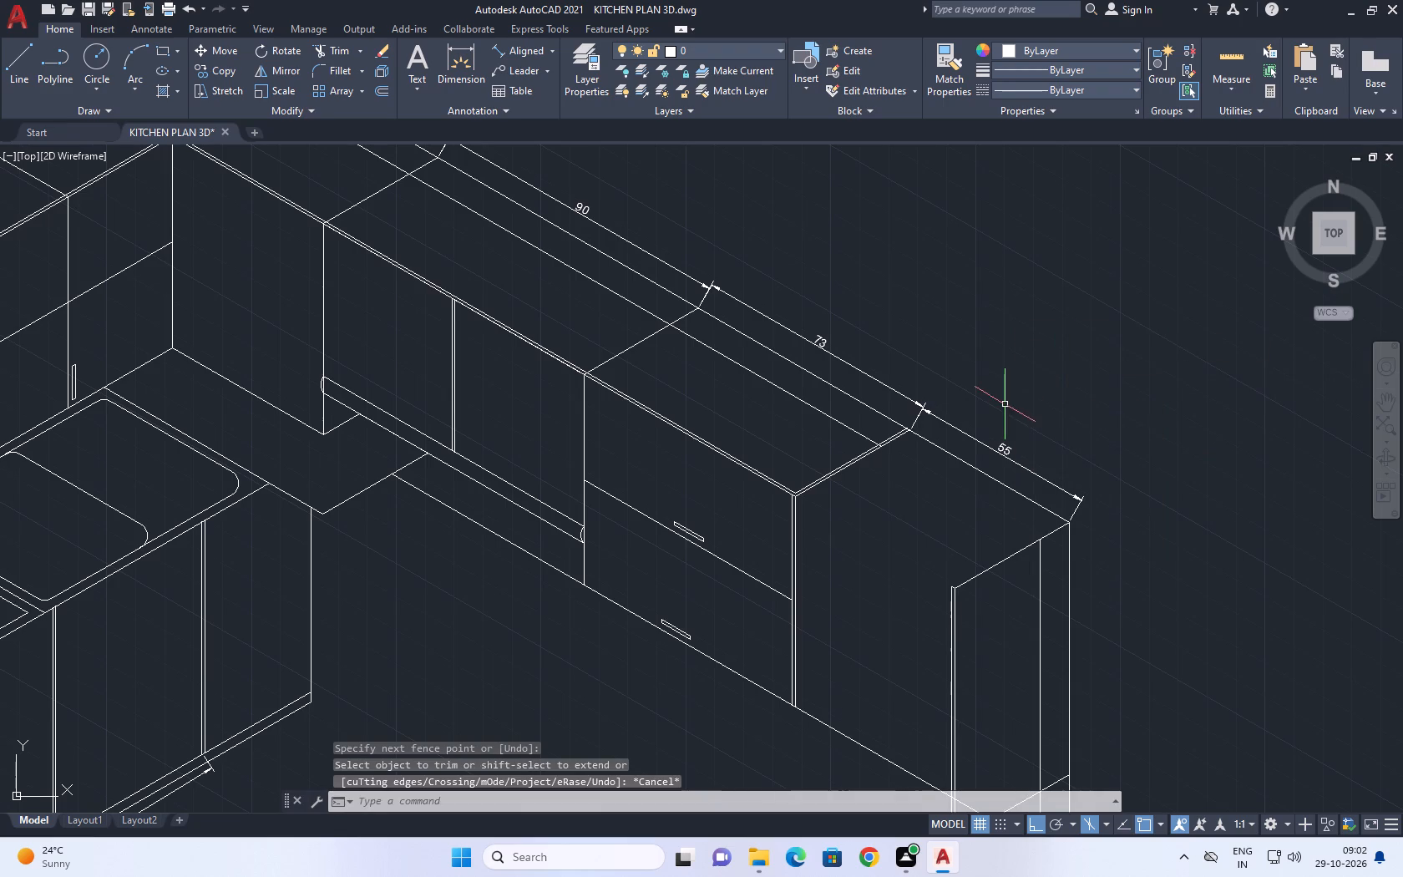
# Draw a line from the outer side edge's midpoint parallel to the 55 dimension, running past the end panel's top edge.
pyautogui.moveTo(1004, 405); pyautogui.dragTo(945, 373, button='middle')
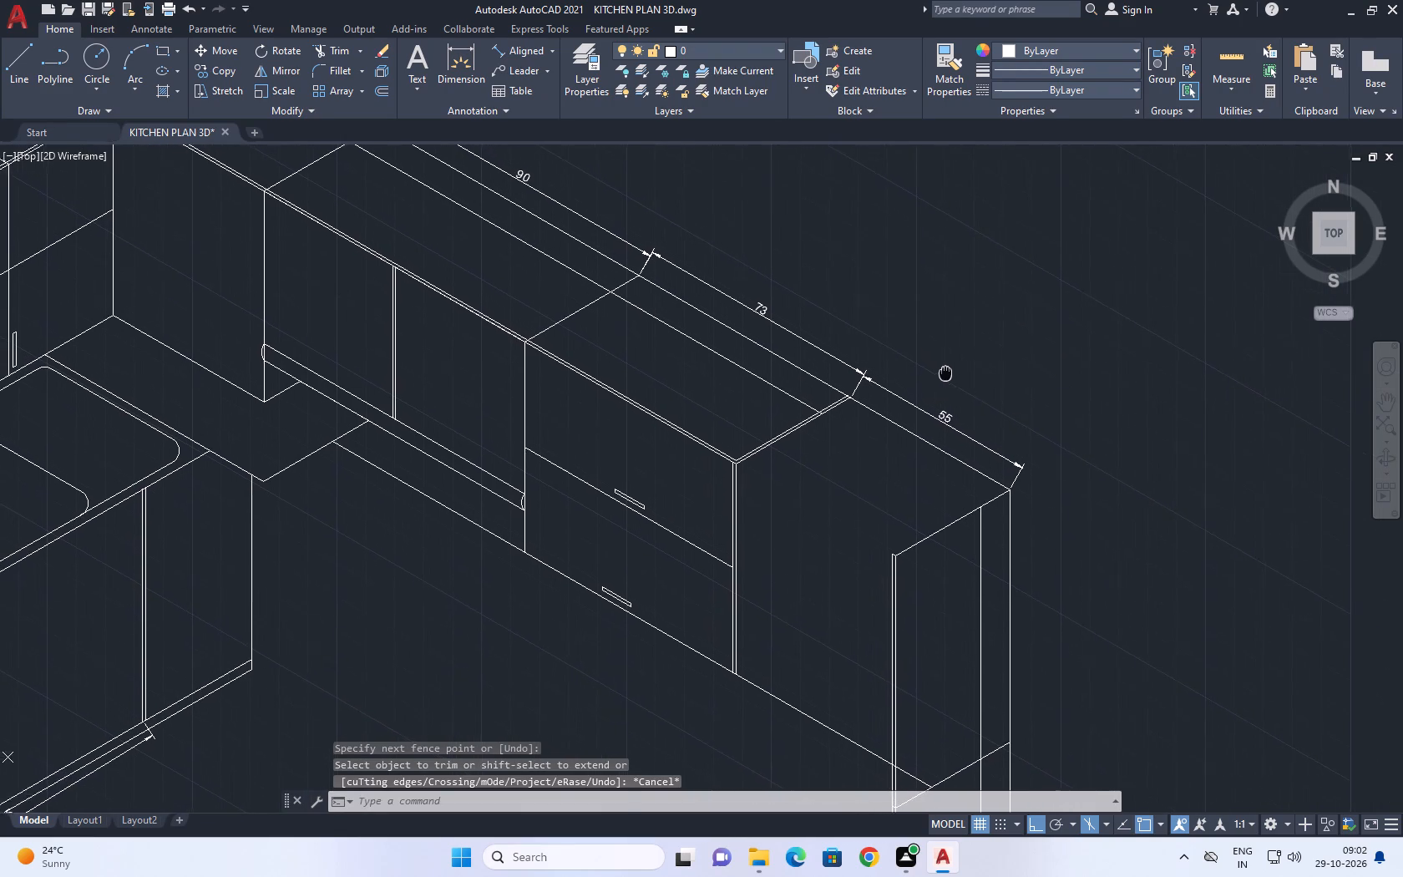
pyautogui.moveTo(945, 373); pyautogui.dragTo(945, 374, button='middle')
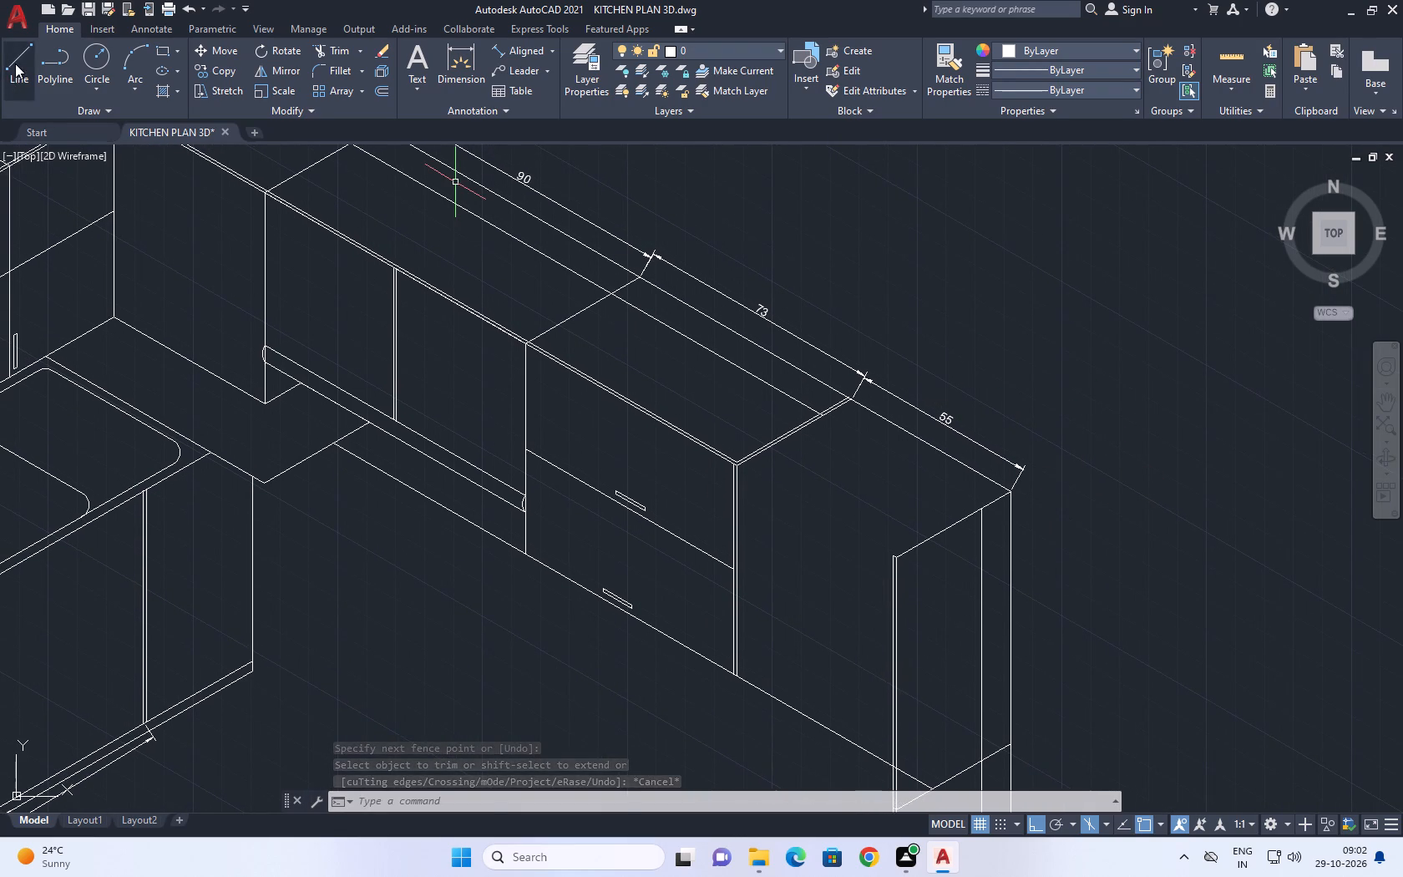
pyautogui.click(14, 63)
pyautogui.moveTo(863, 473); pyautogui.dragTo(927, 575, button='middle')
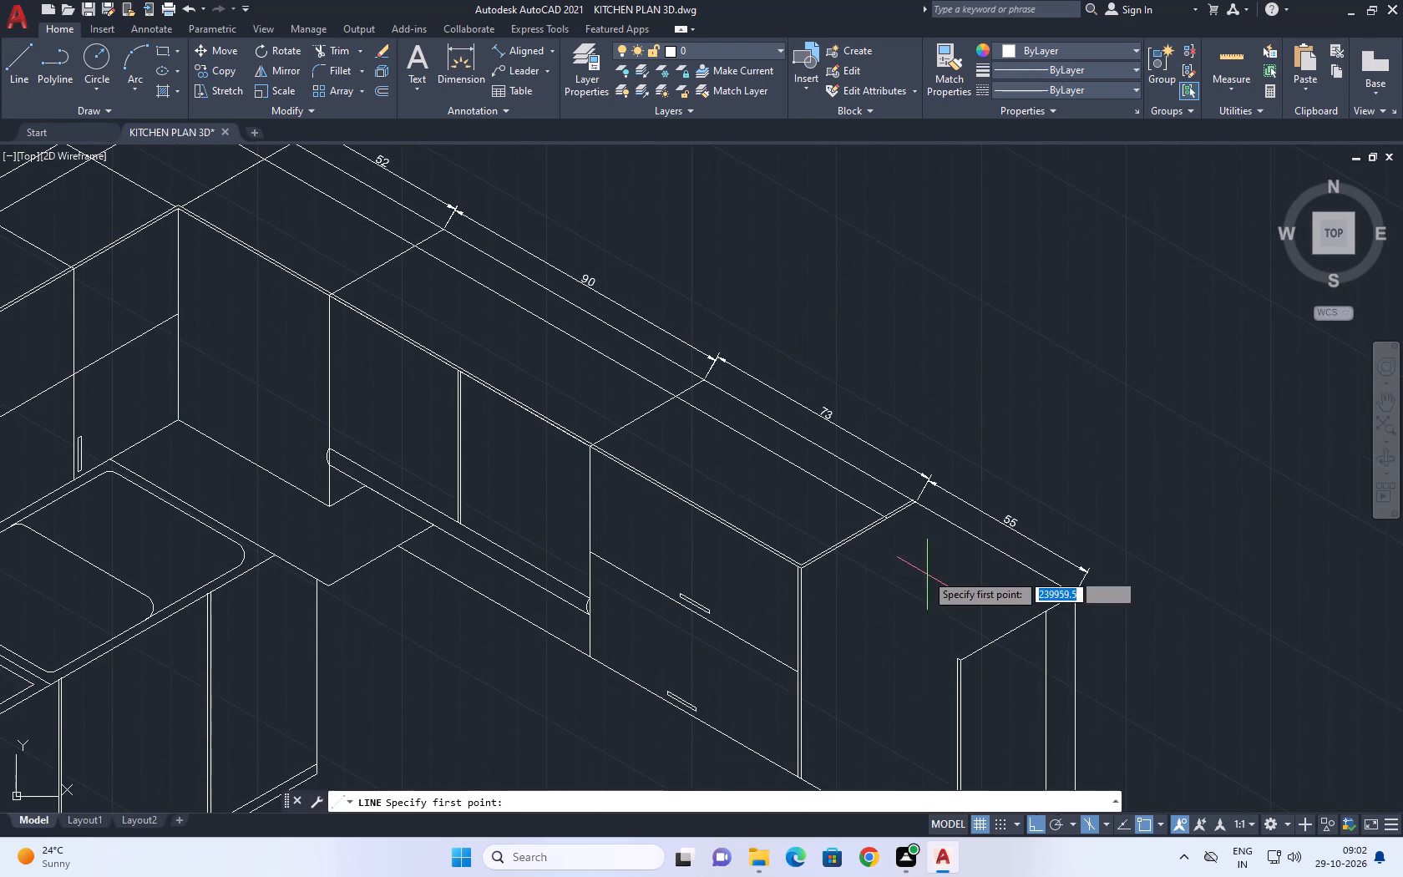
pyautogui.click(859, 536)
pyautogui.moveTo(1032, 663); pyautogui.dragTo(985, 585, button='middle')
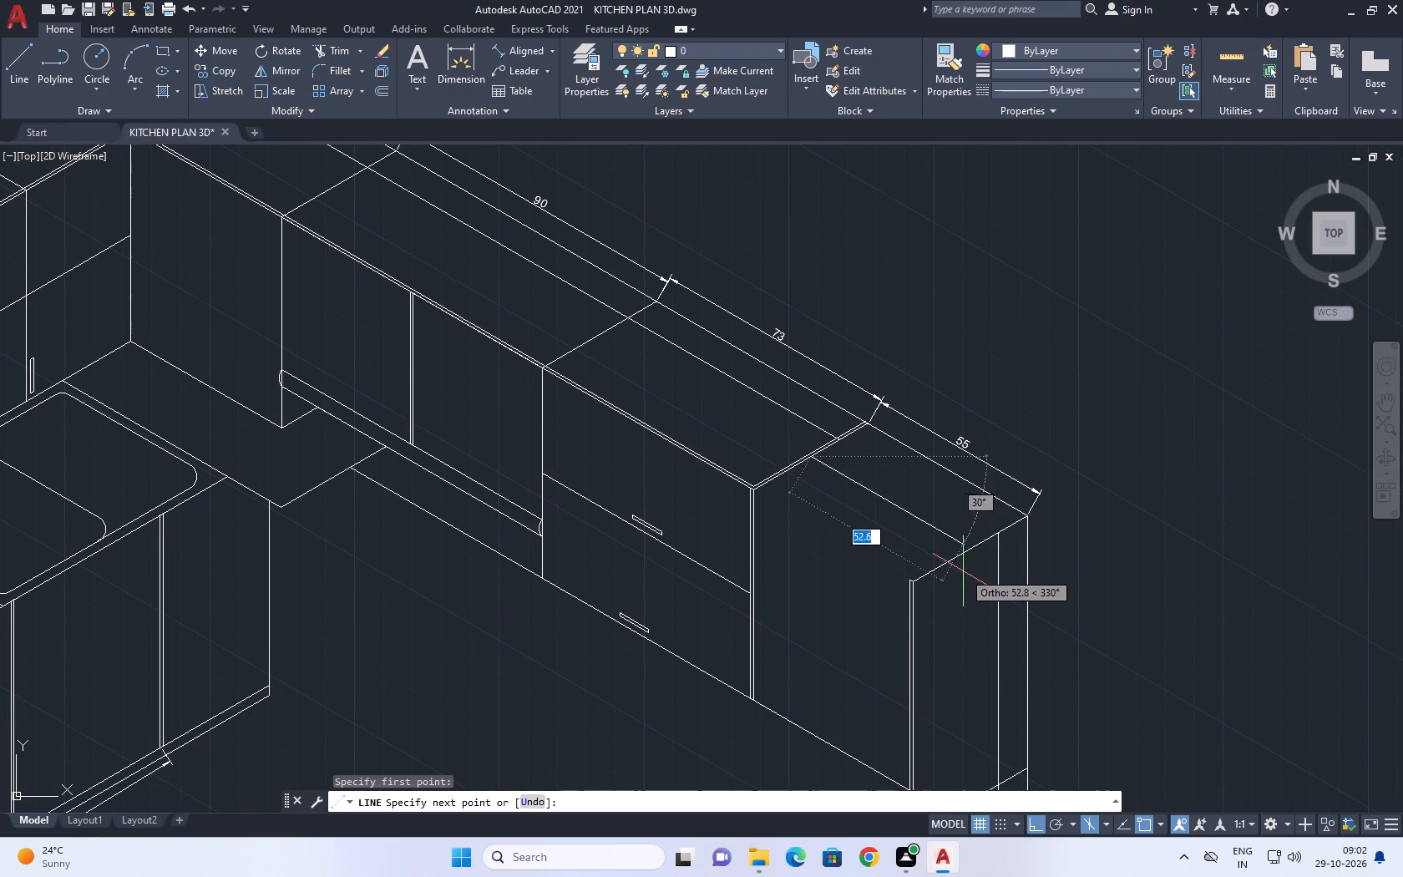
pyautogui.scroll(1, 956, 564)
pyautogui.click(1006, 611)
pyautogui.rightClick(1010, 573)
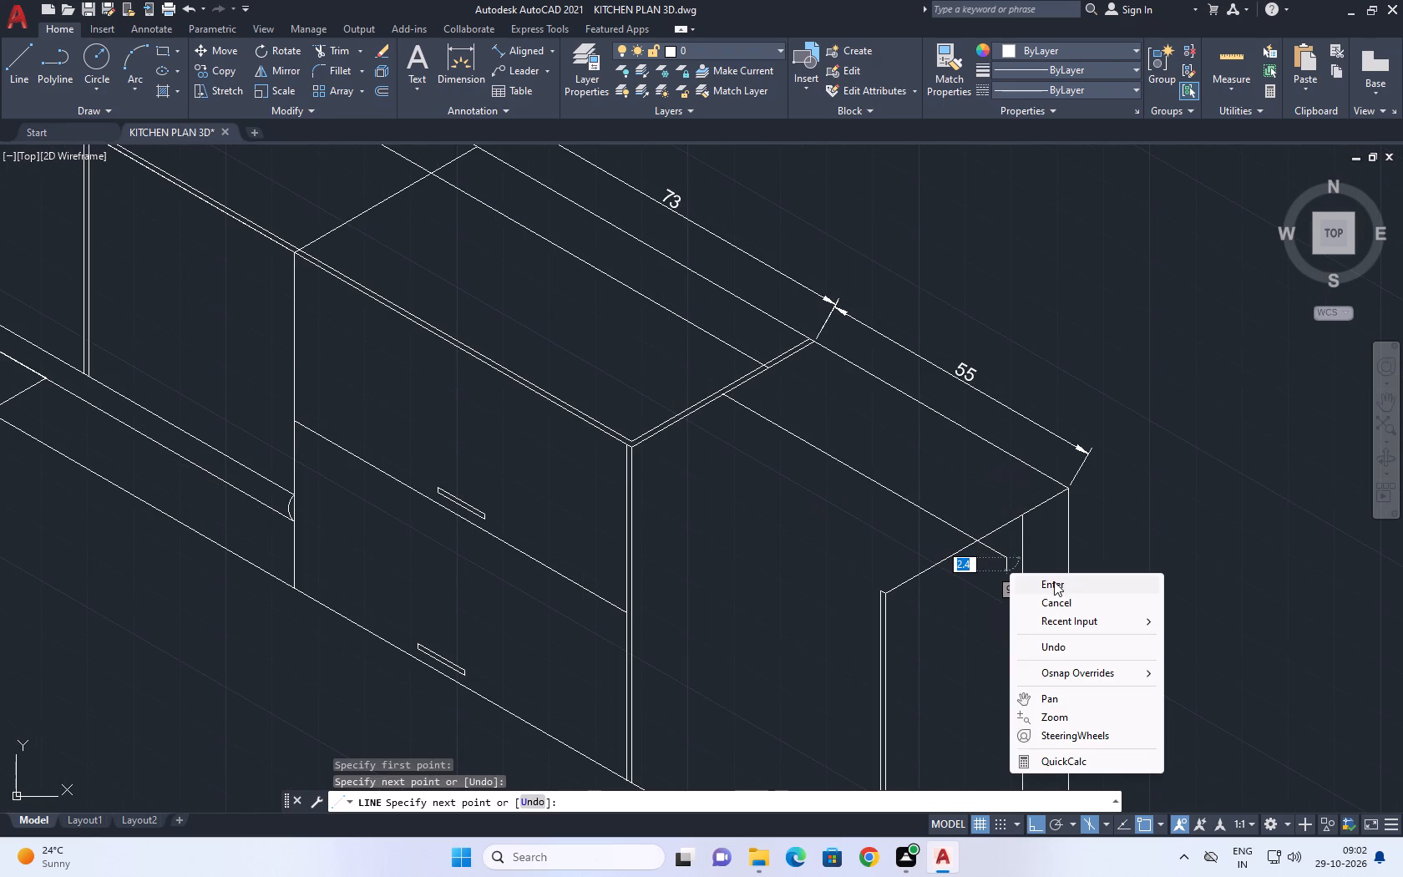
pyautogui.click(1059, 602)
pyautogui.scroll(1, 973, 537)
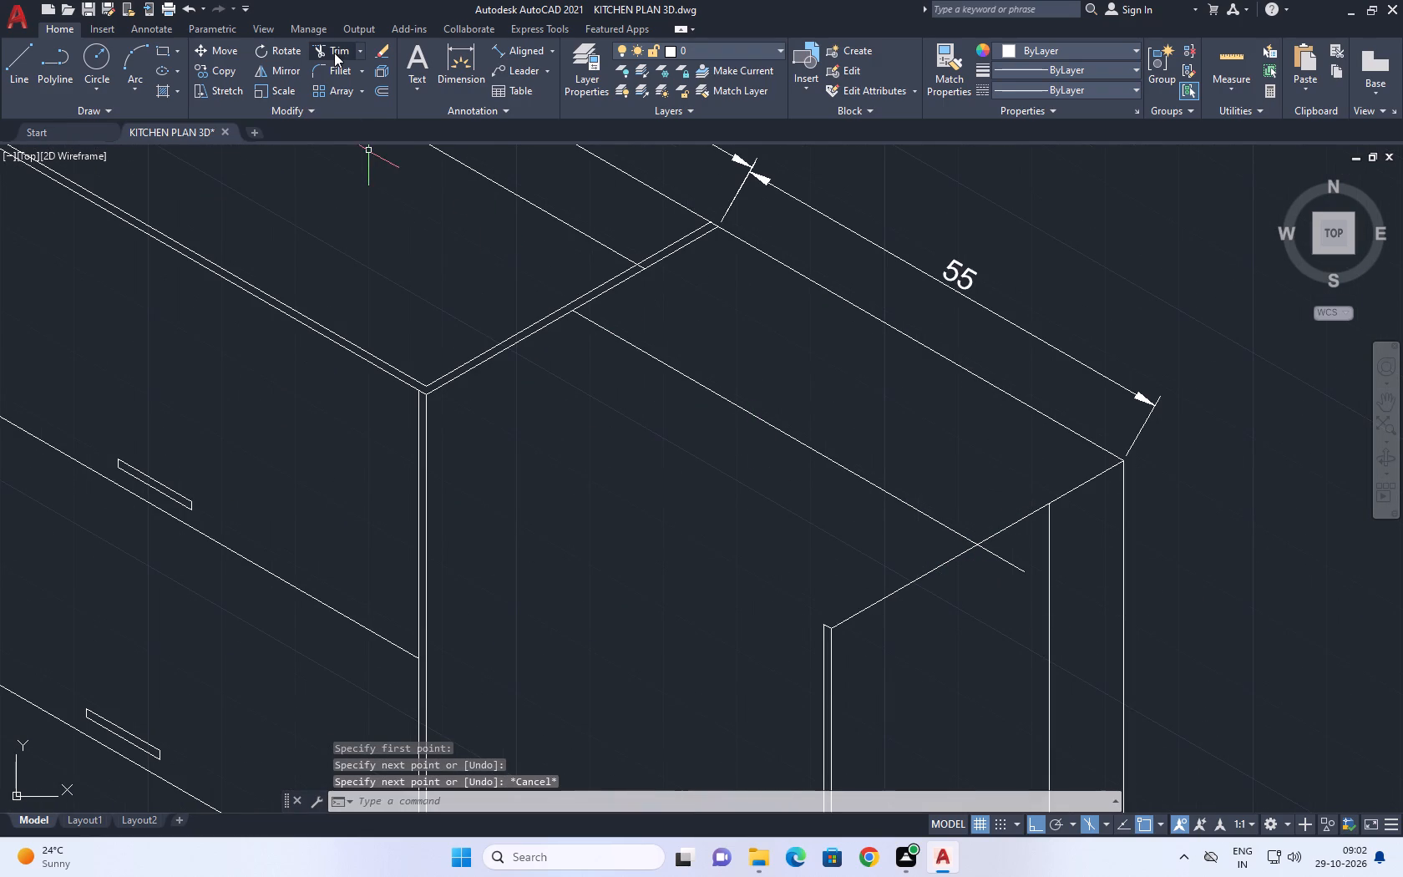
# Trim the overrun of the new lengthwise line beyond the end panel's top edge.
pyautogui.click(334, 53)
pyautogui.click(1017, 567)
pyautogui.rightClick(1000, 571)
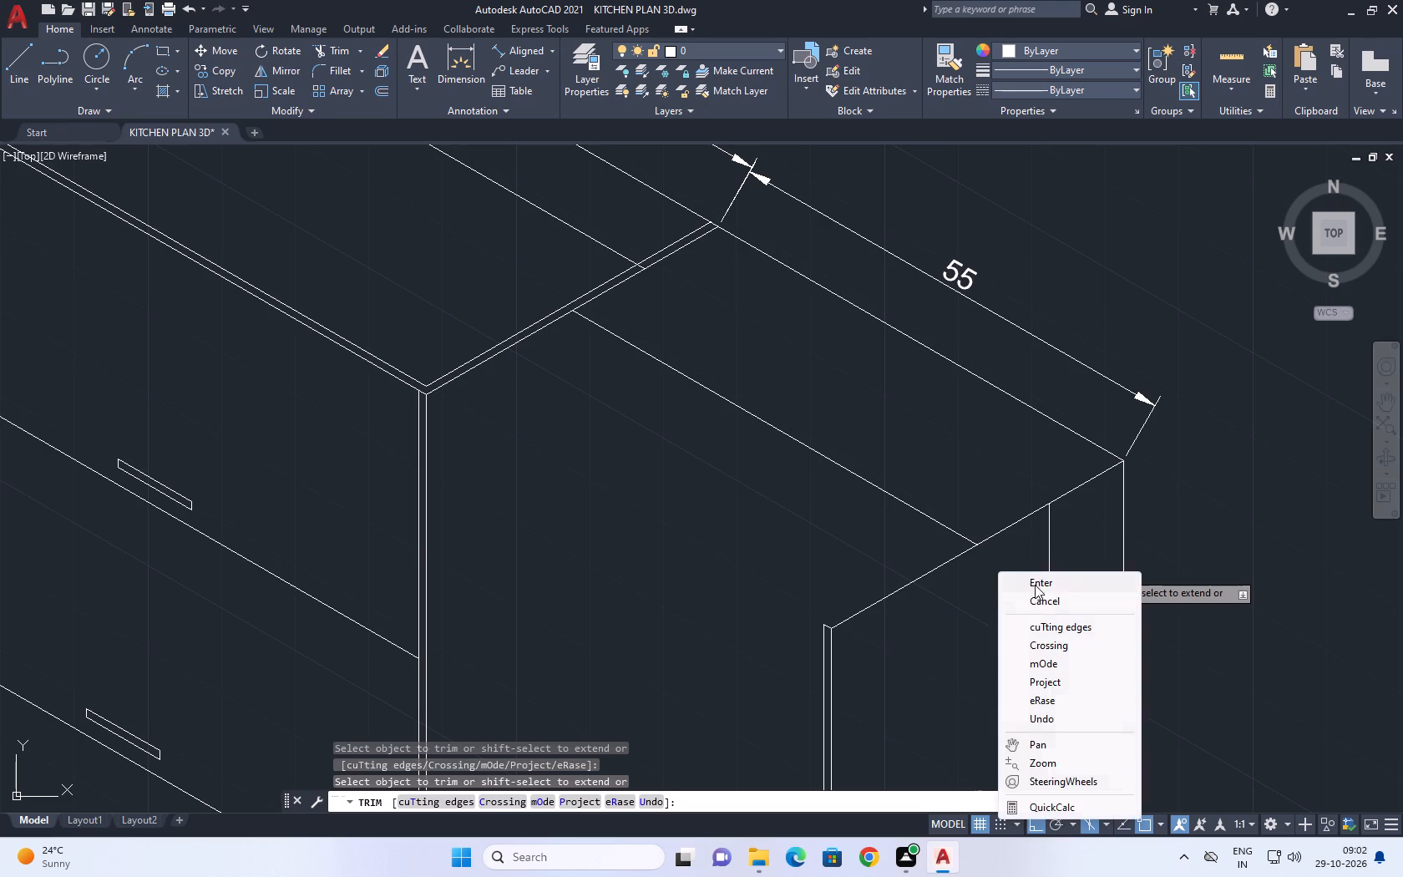
pyautogui.click(1042, 597)
# Move the end panel's inner vertical line from its top end to where the lengthwise line meets the panel's top edge.
pyautogui.moveTo(1003, 572); pyautogui.dragTo(915, 545, button='middle')
pyautogui.scroll(-1, 960, 510)
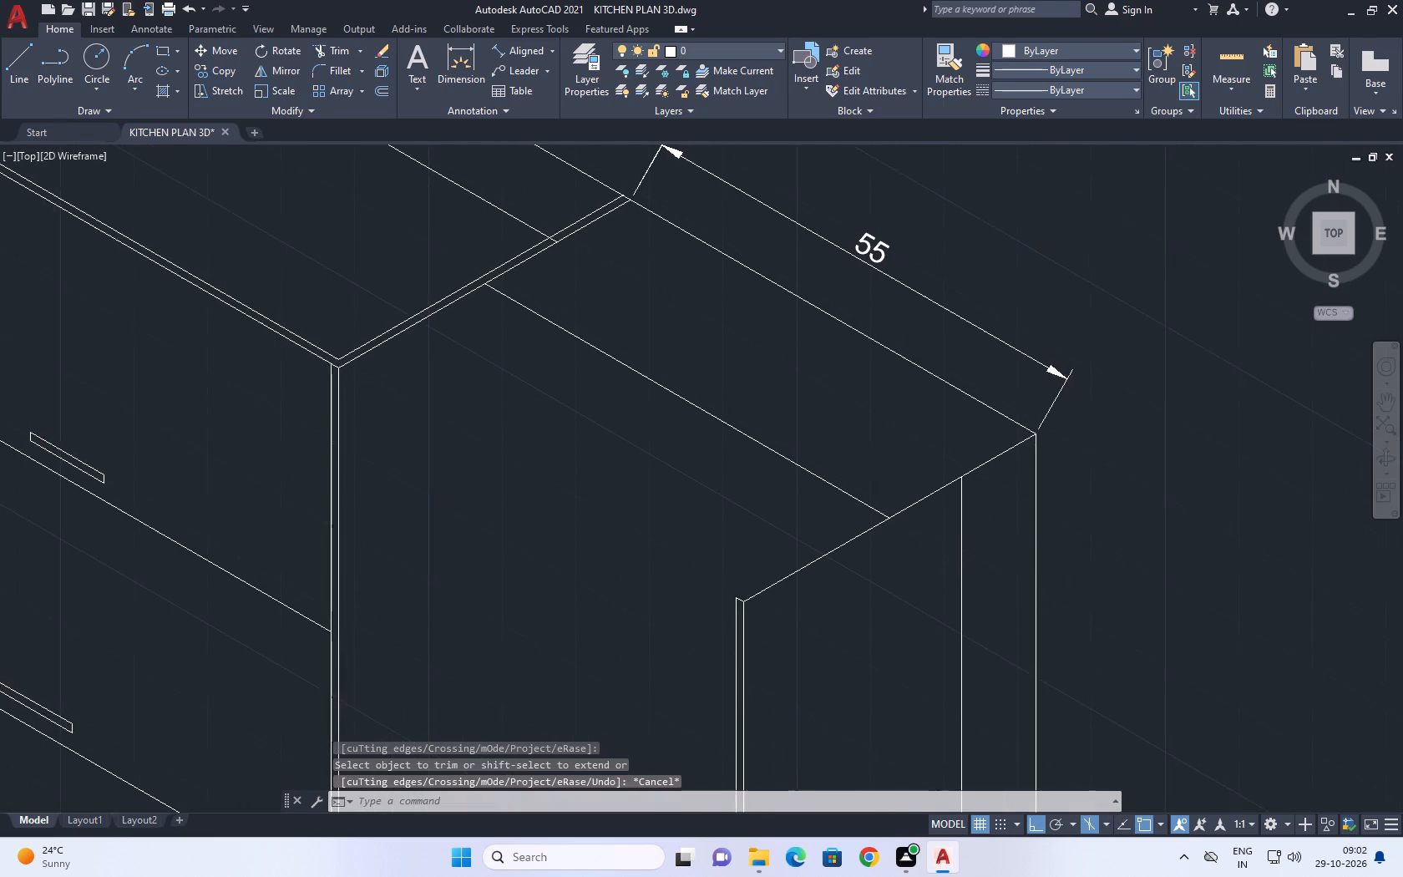
pyautogui.scroll(-1, 960, 510)
pyautogui.moveTo(960, 626); pyautogui.dragTo(963, 654, button='middle')
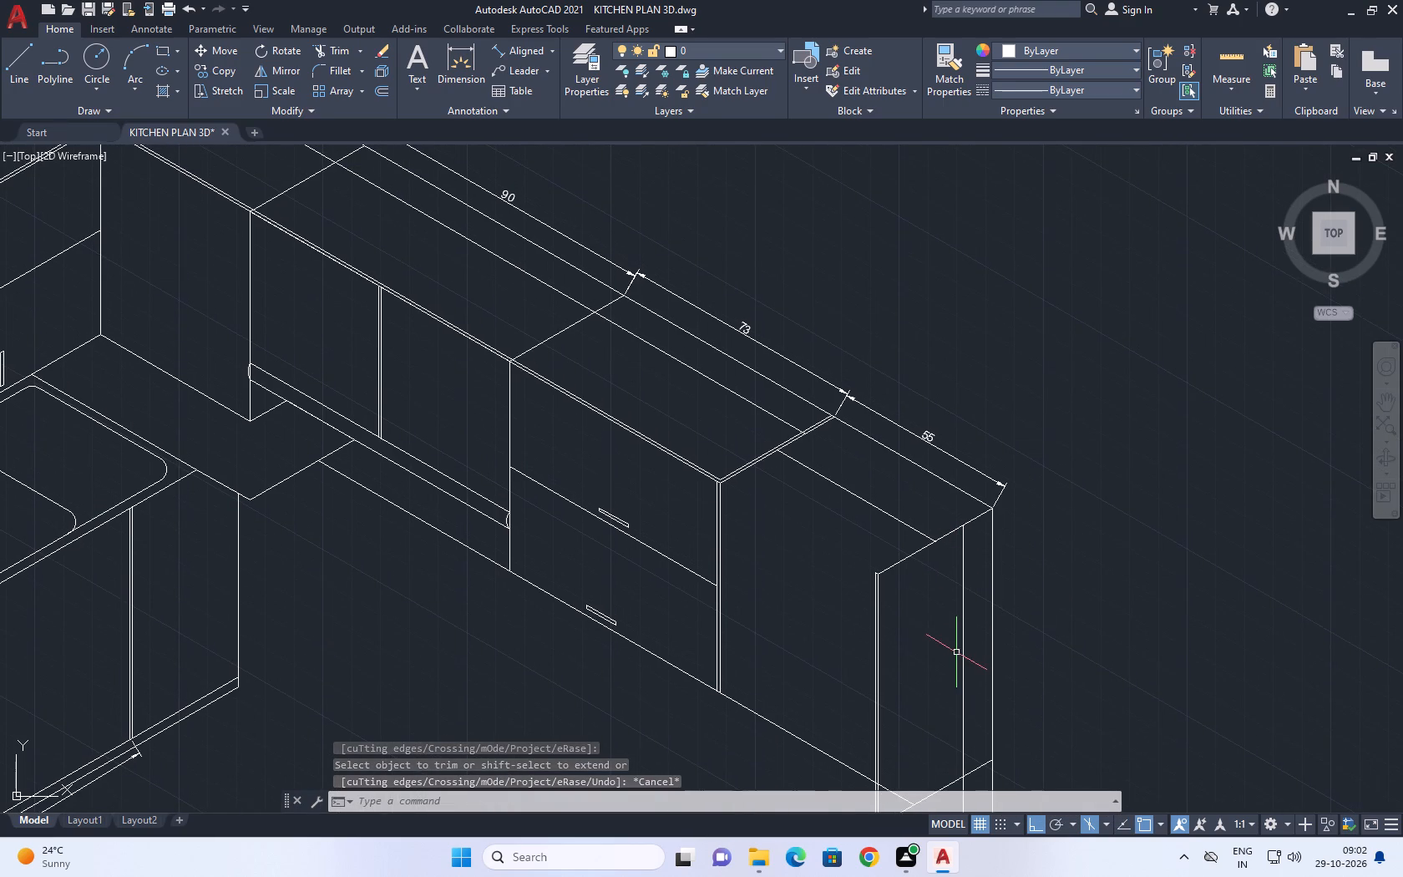
pyautogui.scroll(1, 965, 611)
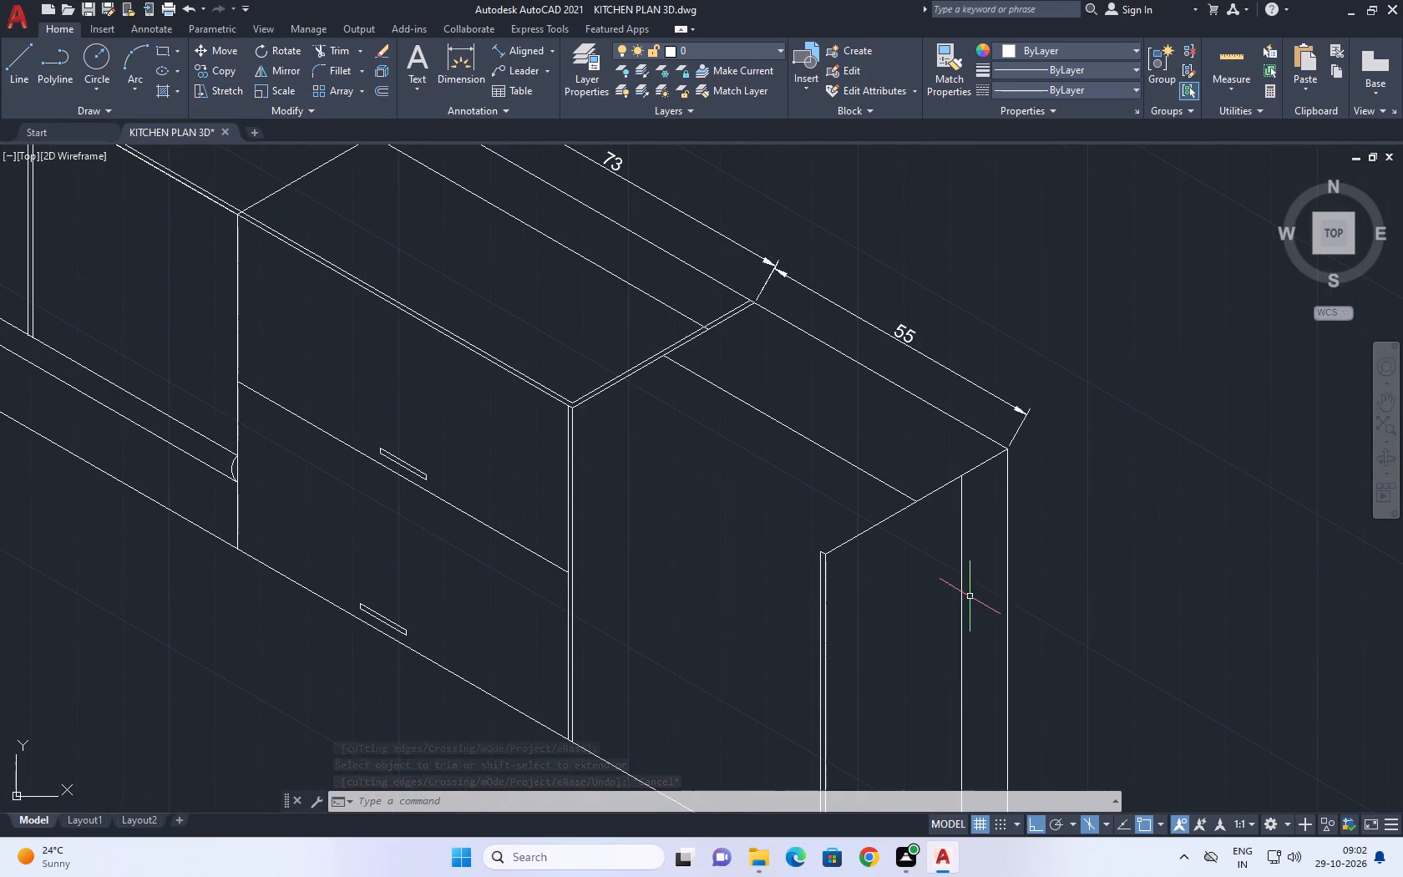
pyautogui.click(974, 595)
pyautogui.click(941, 604)
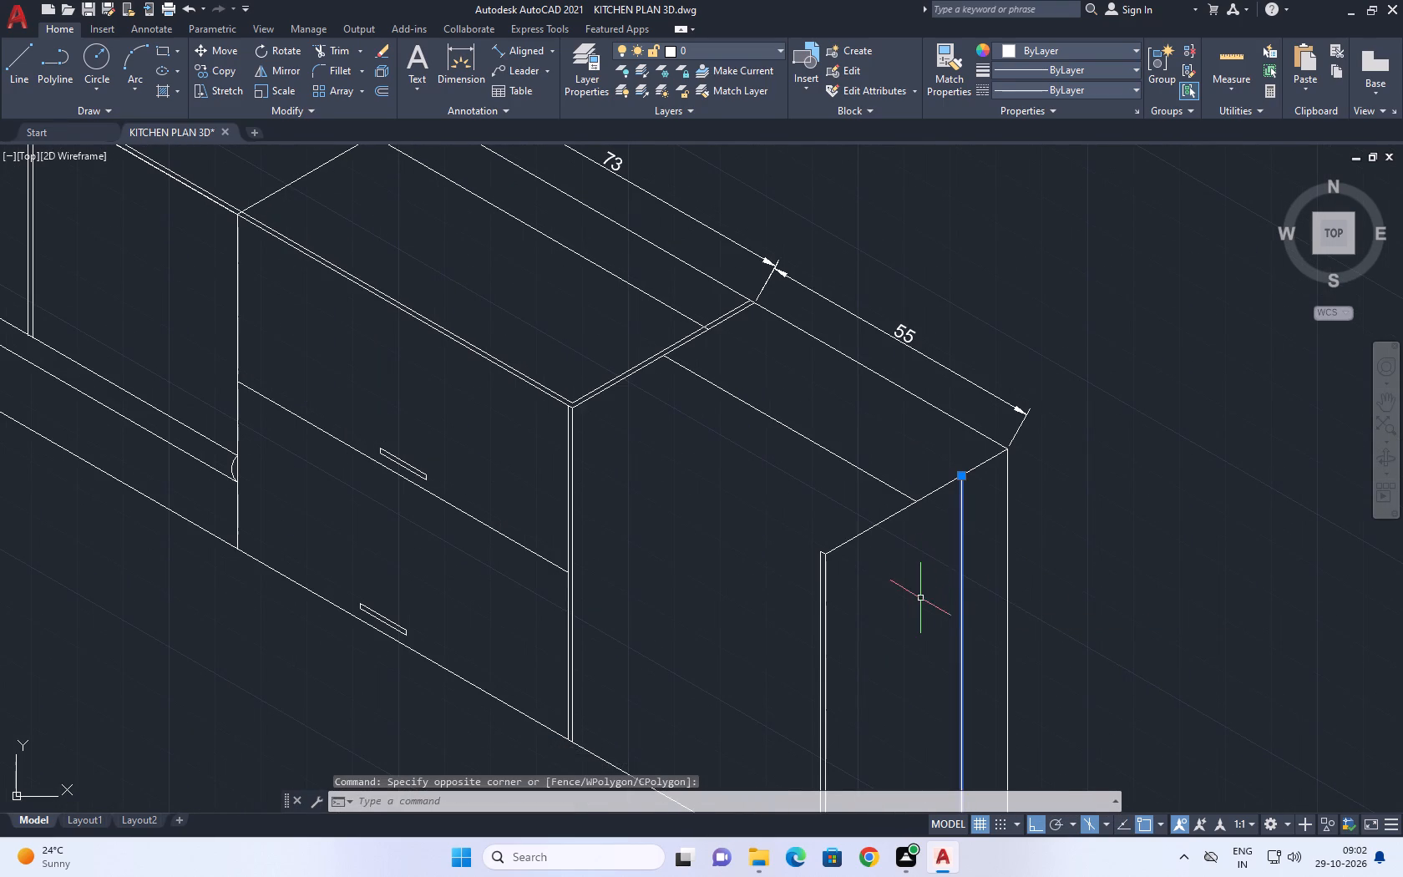
pyautogui.middleClick(920, 598)
pyautogui.moveTo(227, 53); pyautogui.dragTo(229, 89)
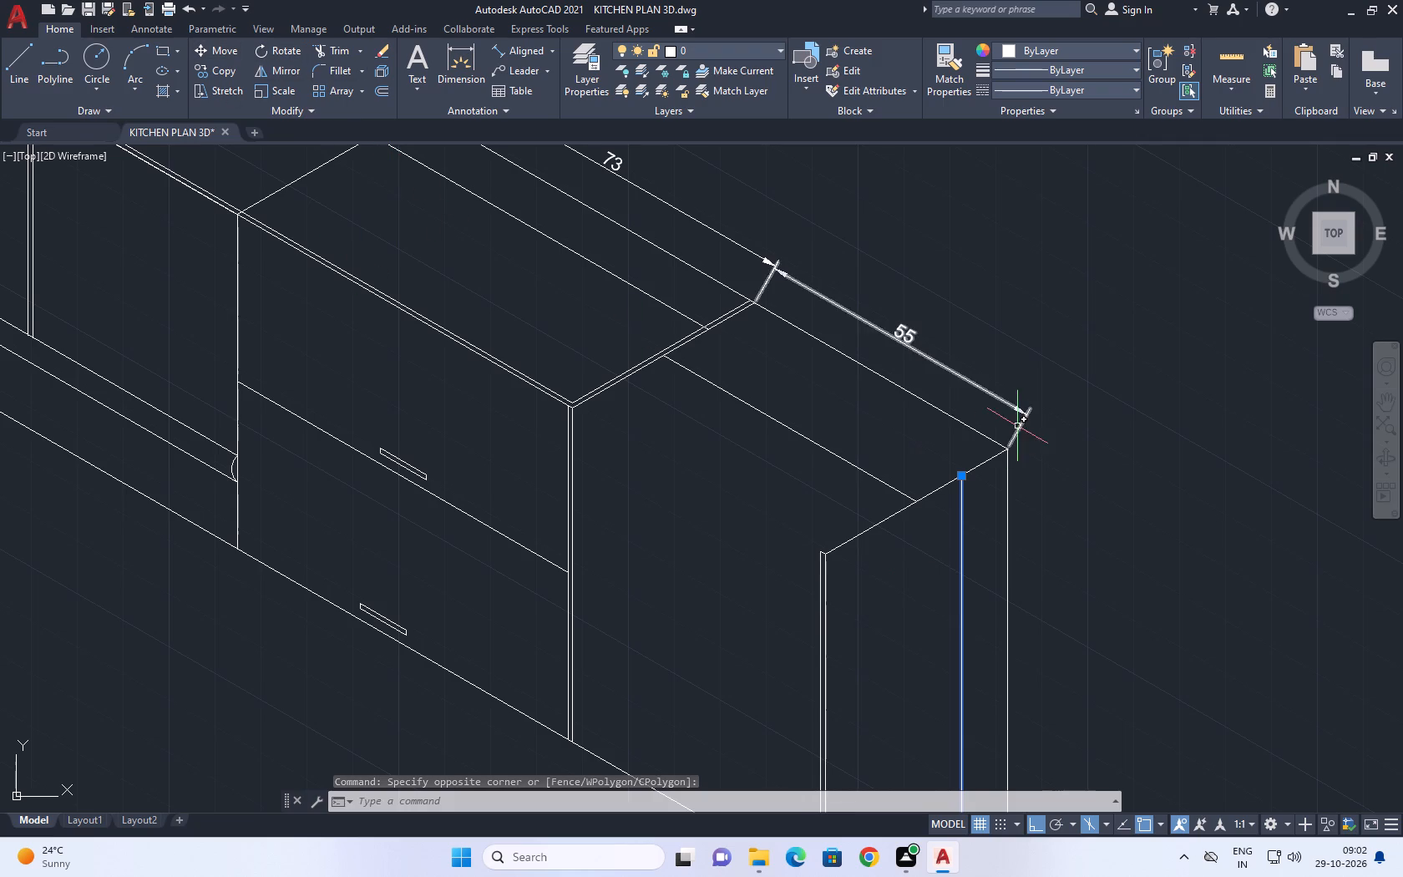
pyautogui.click(216, 46)
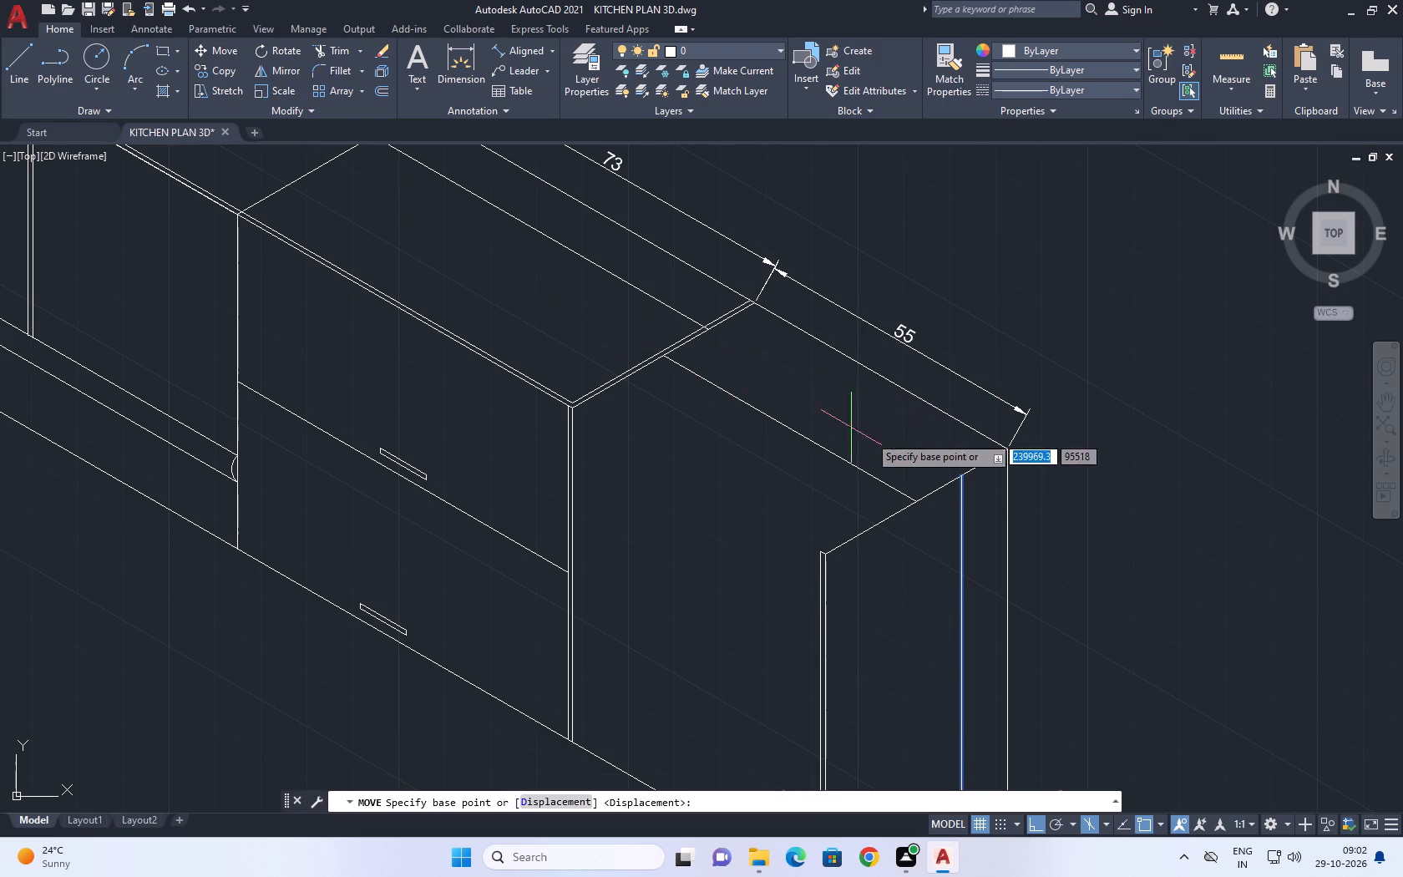
pyautogui.click(966, 478)
pyautogui.click(912, 501)
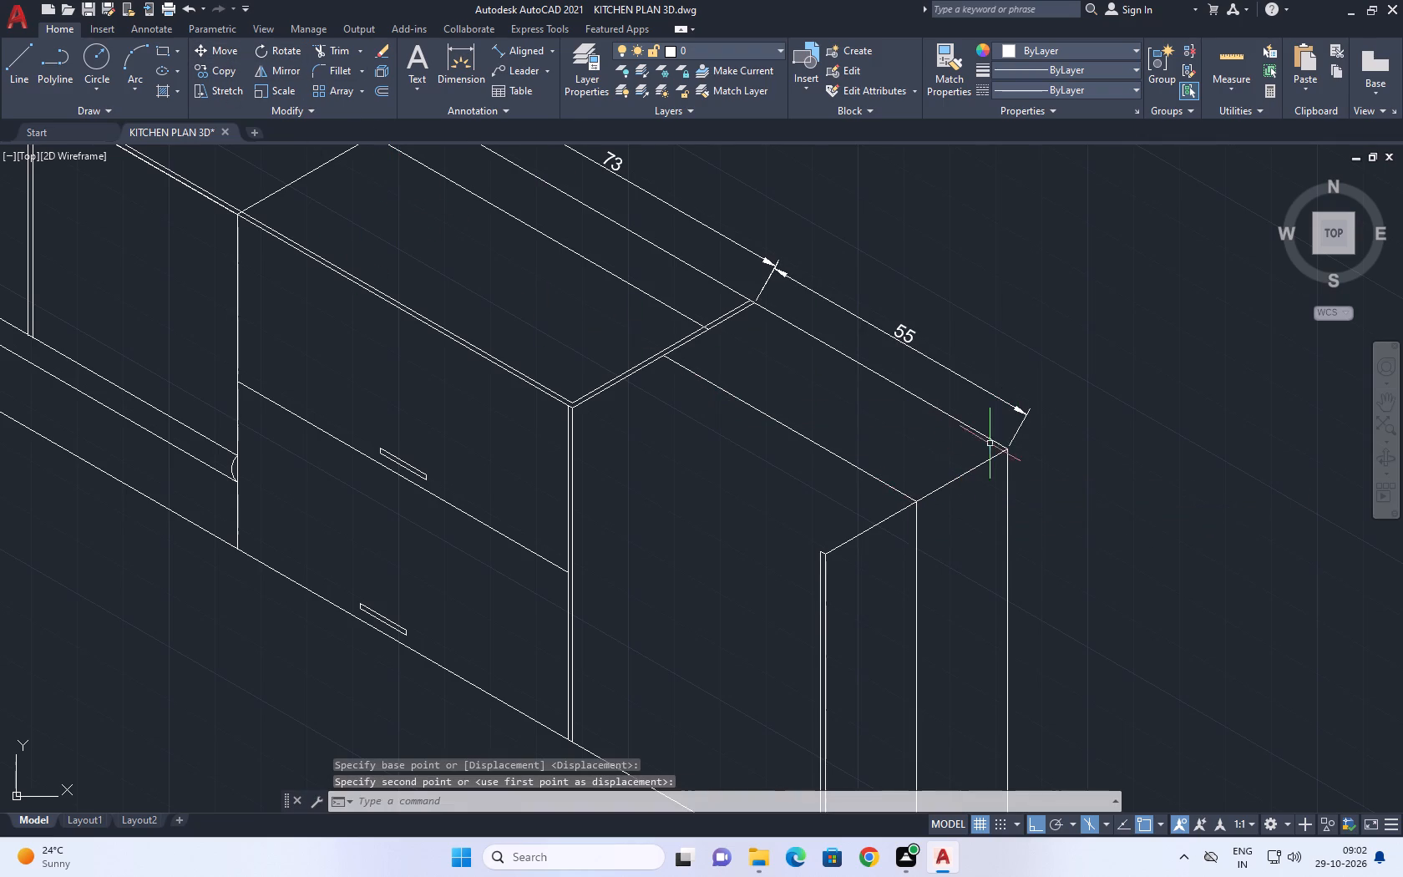
# Trim the double side edge between the inner lengthwise top line and the outer top edge at the 73/55 boundary.
pyautogui.scroll(-2, 990, 438)
pyautogui.moveTo(1046, 515); pyautogui.dragTo(941, 458, button='middle')
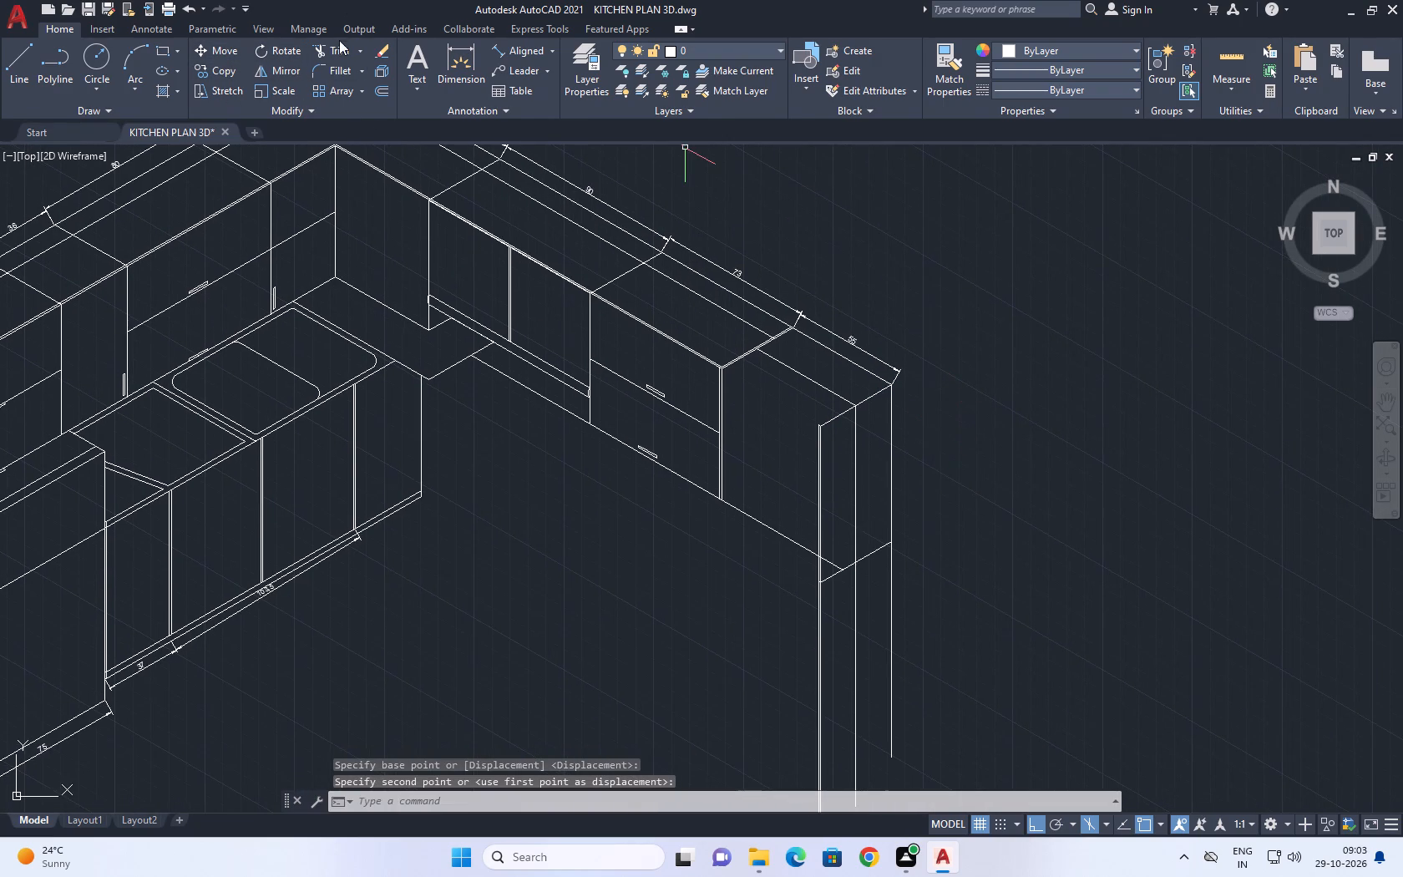
pyautogui.click(339, 48)
pyautogui.scroll(-1, 879, 398)
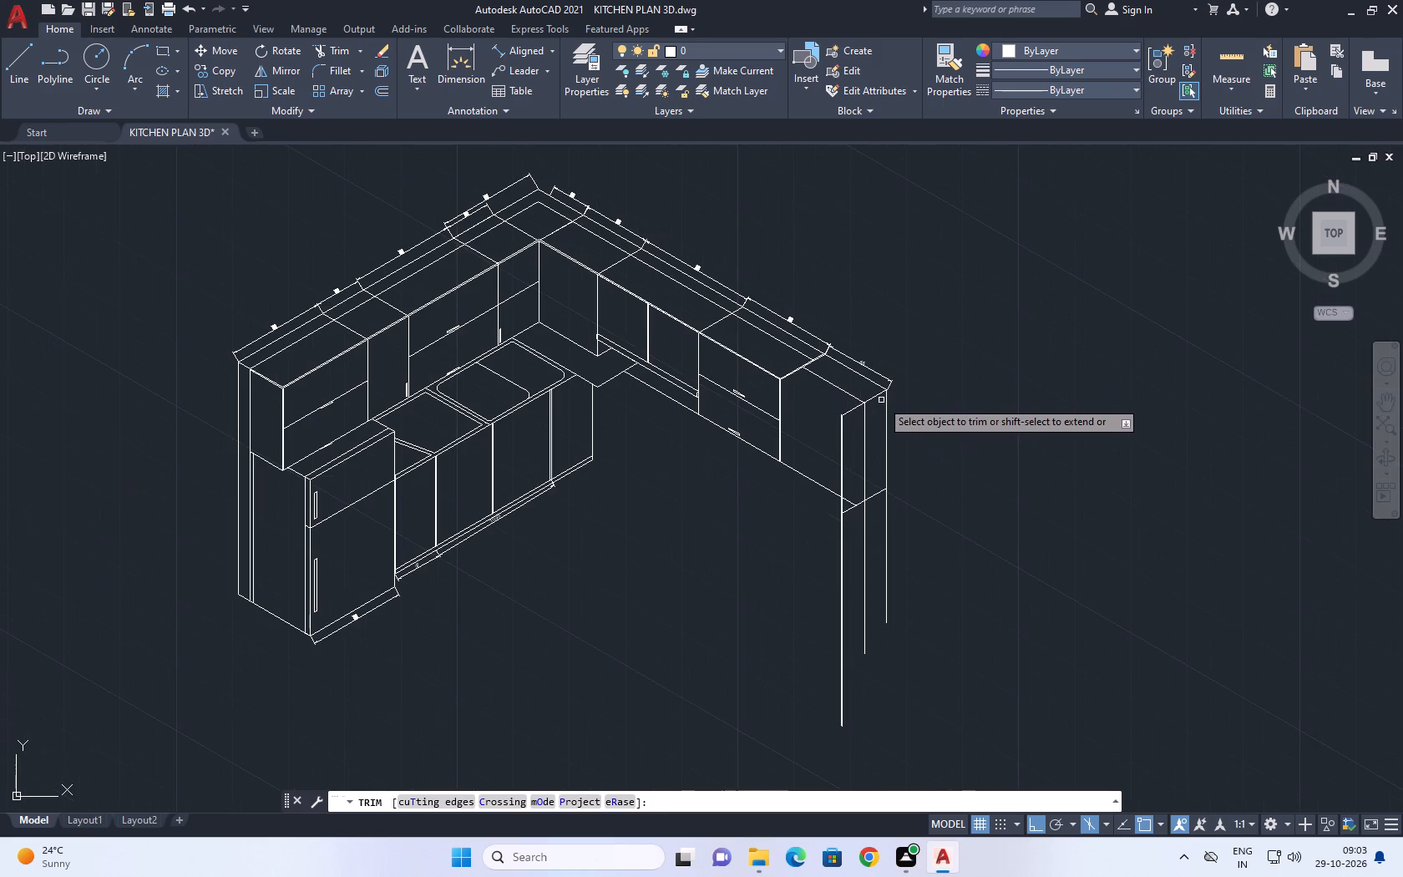
pyautogui.rightClick(977, 376)
pyautogui.click(995, 350)
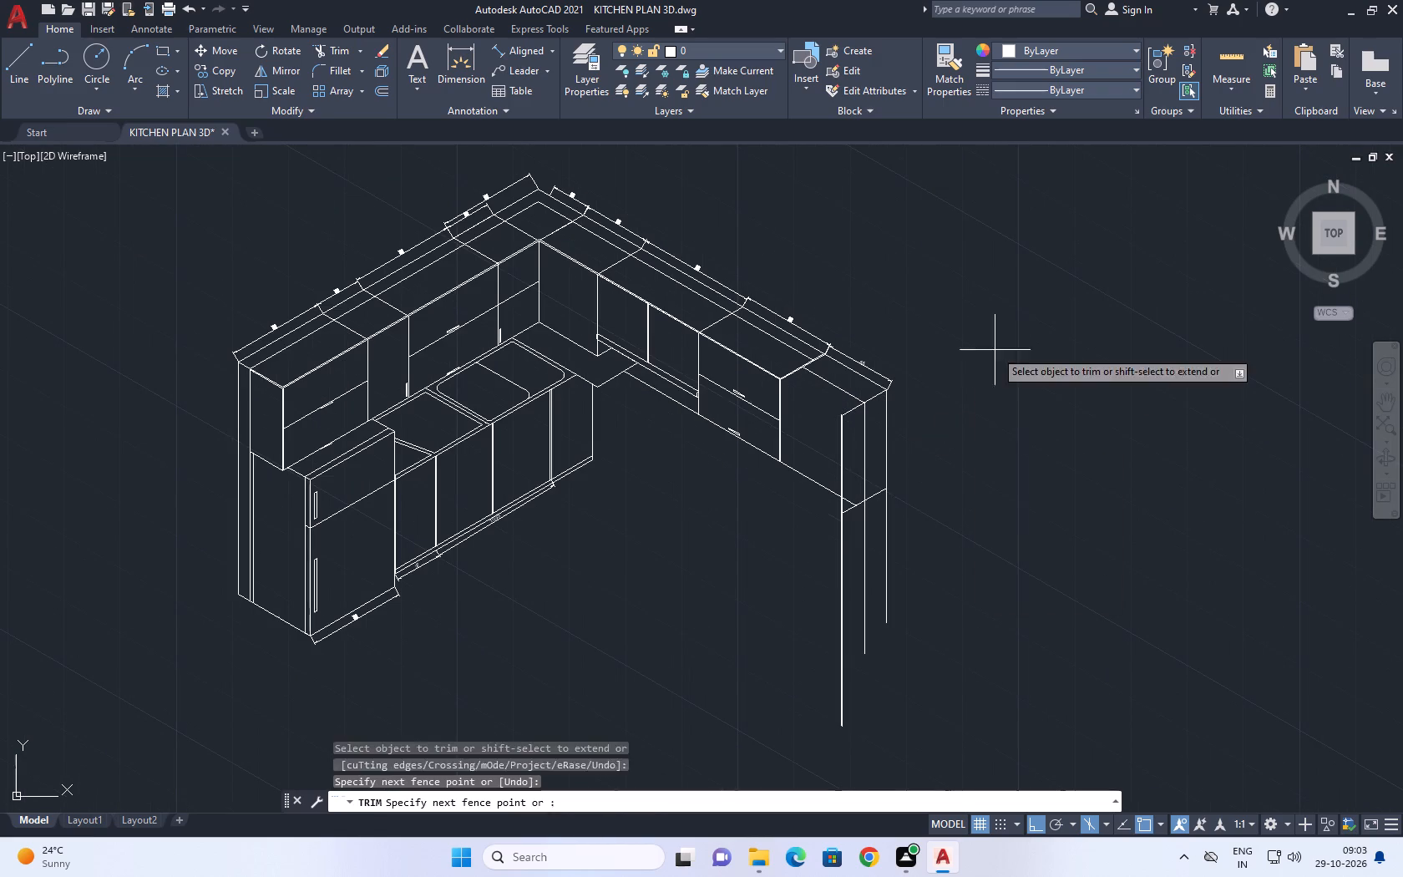
pyautogui.click(976, 373)
pyautogui.scroll(3, 827, 358)
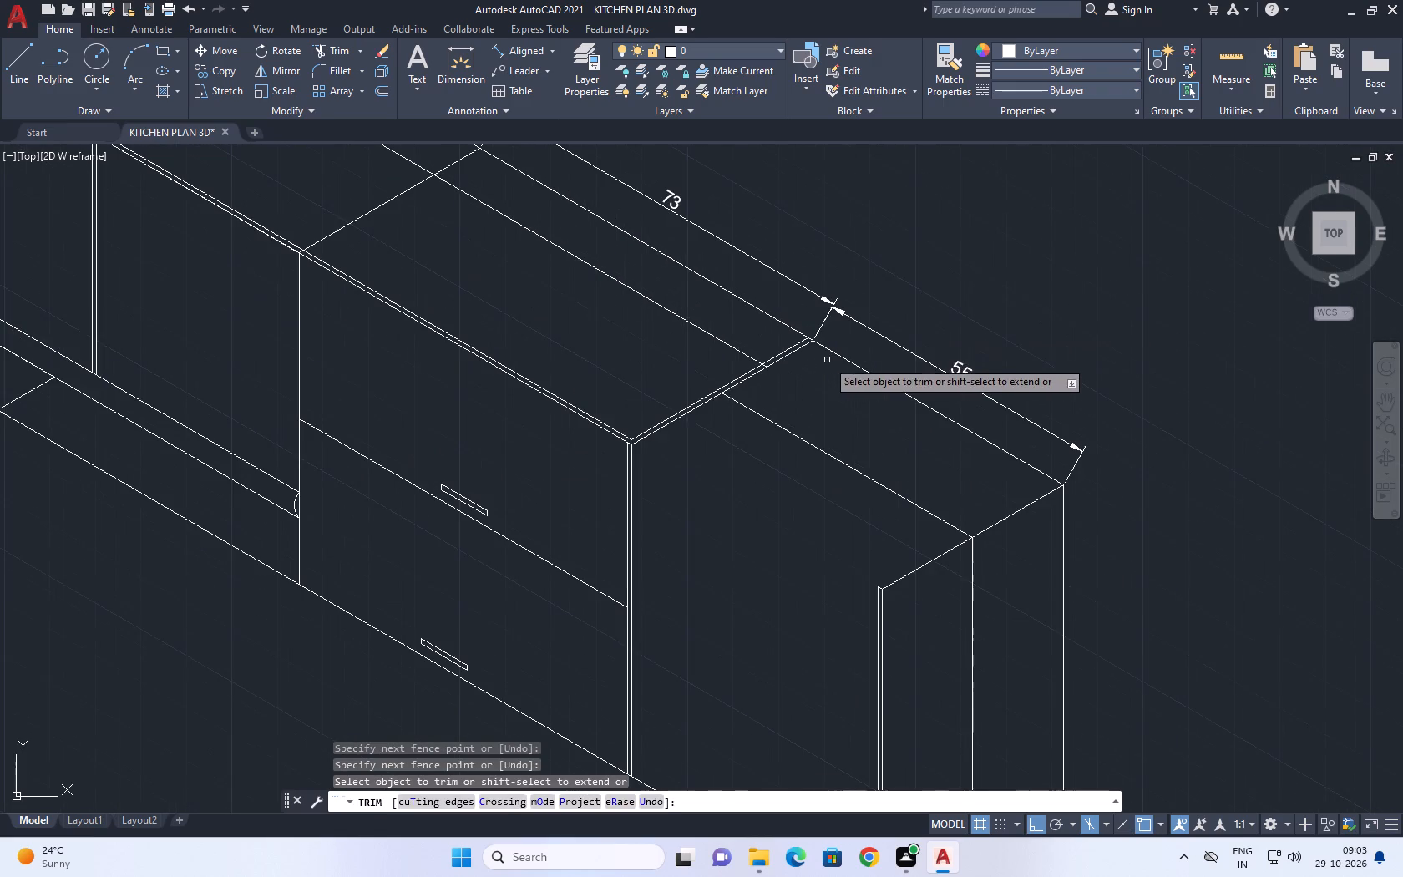
pyautogui.scroll(2, 767, 352)
pyautogui.click(788, 343)
pyautogui.click(812, 368)
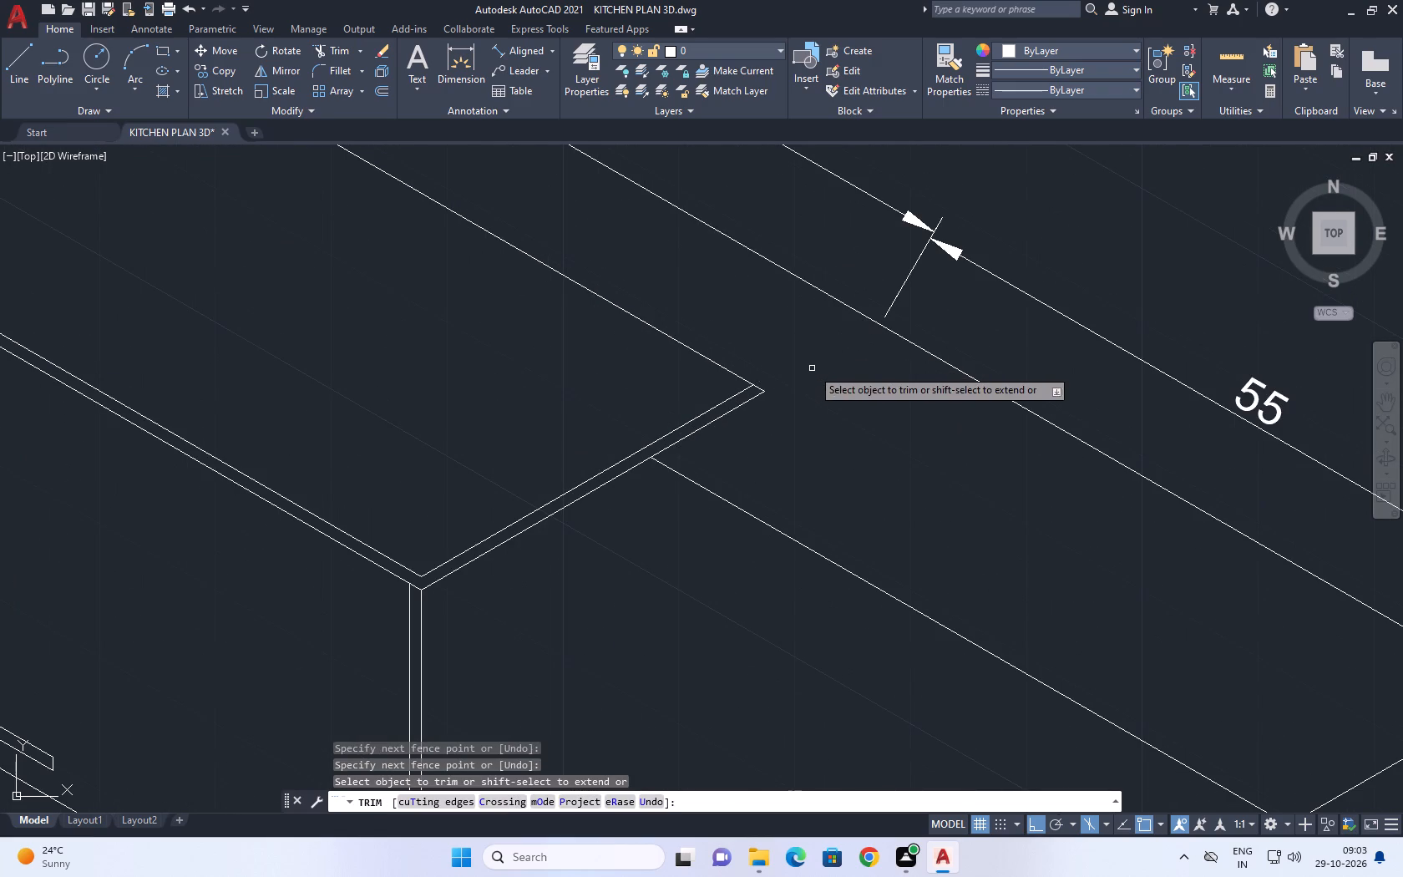
pyautogui.scroll(-4, 745, 329)
pyautogui.rightClick(950, 300)
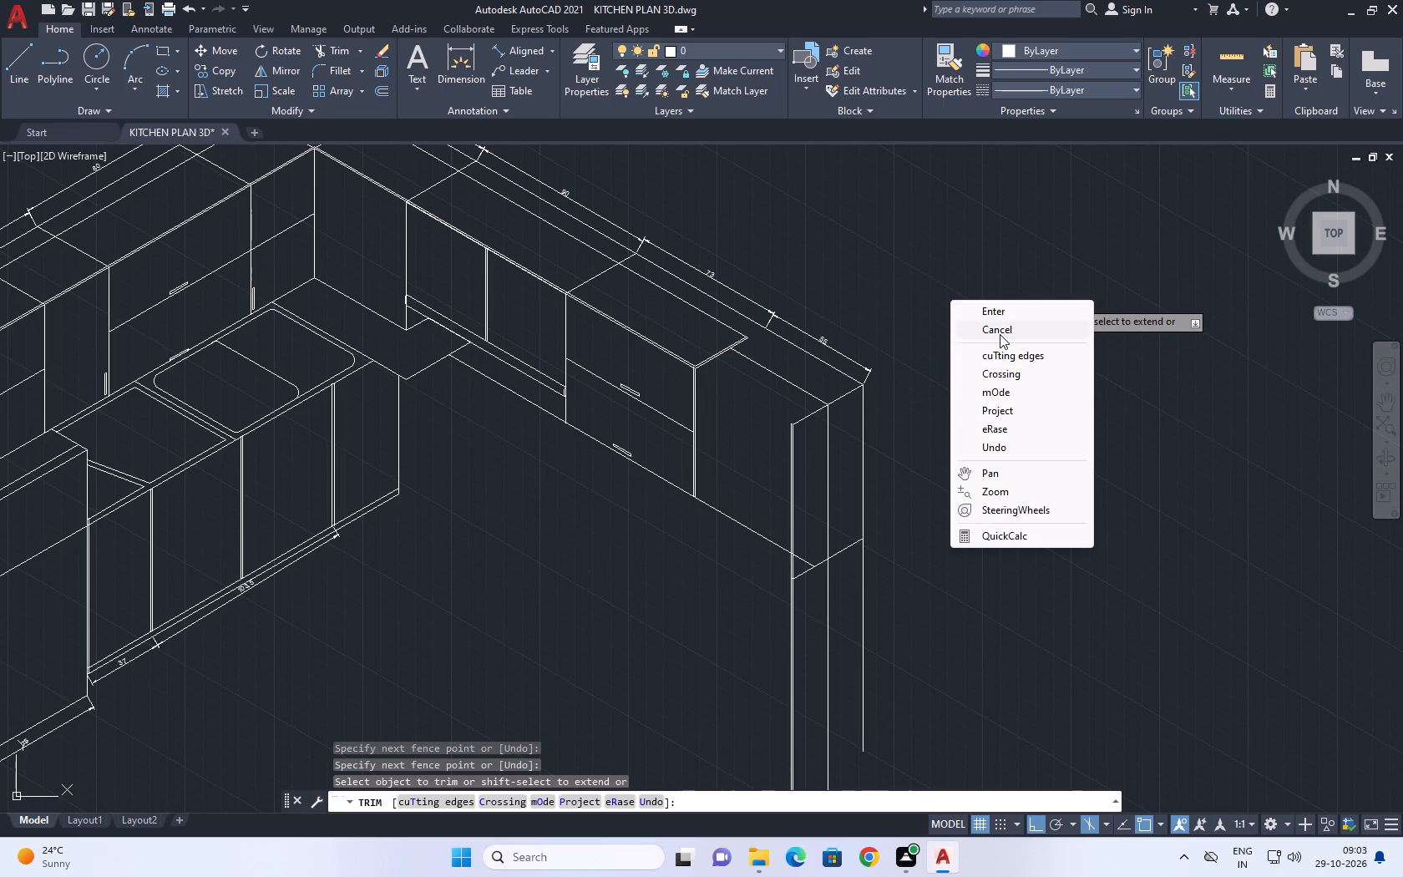
pyautogui.click(1000, 334)
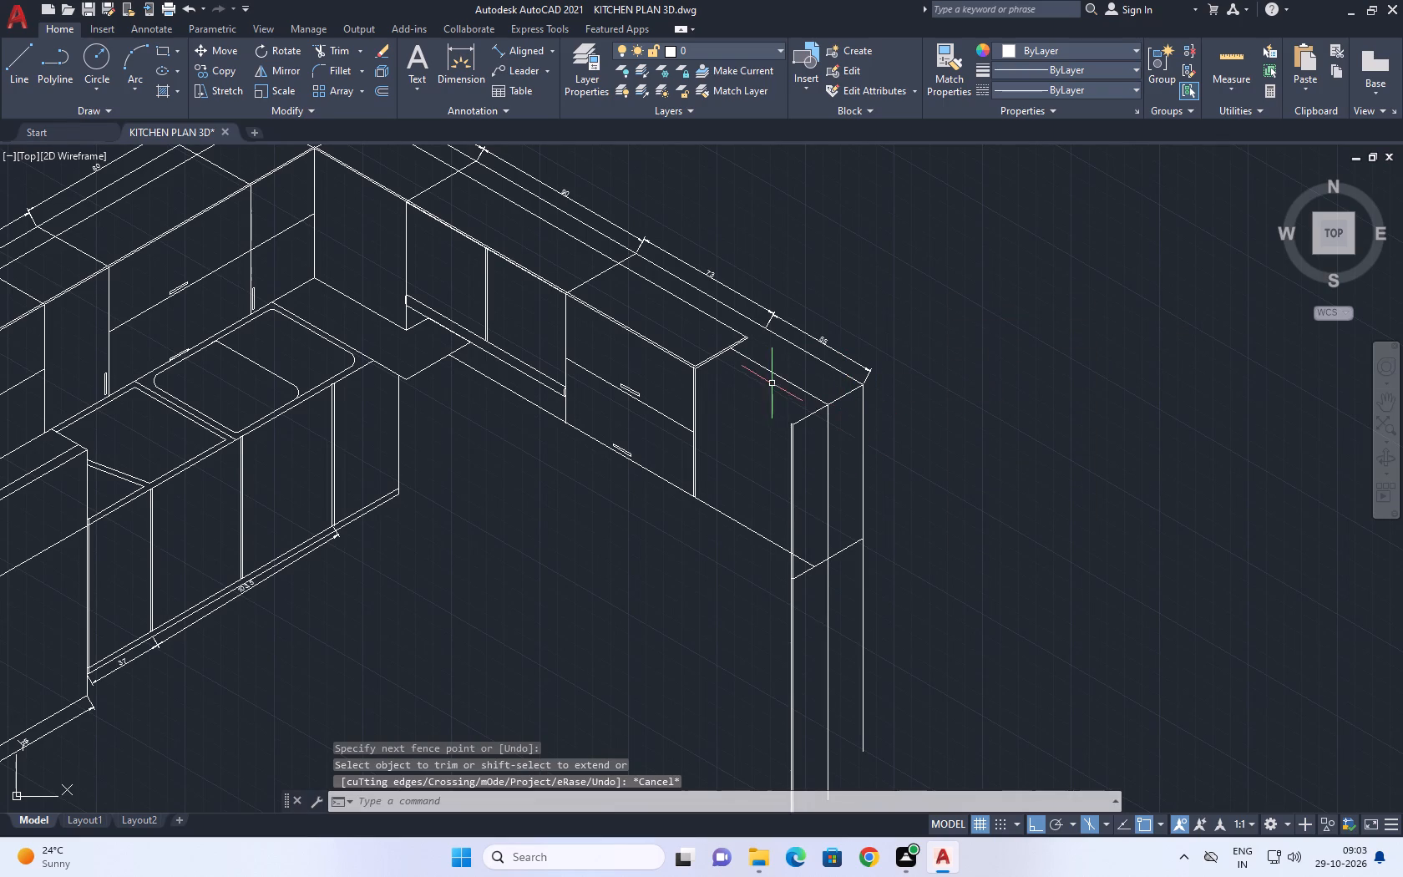
# Draw a line about 10 inward from the outer top edge just past the 73/55 boundary, continuing lengthwise past the end panel's top edge.
pyautogui.moveTo(772, 383); pyautogui.dragTo(783, 420, button='middle')
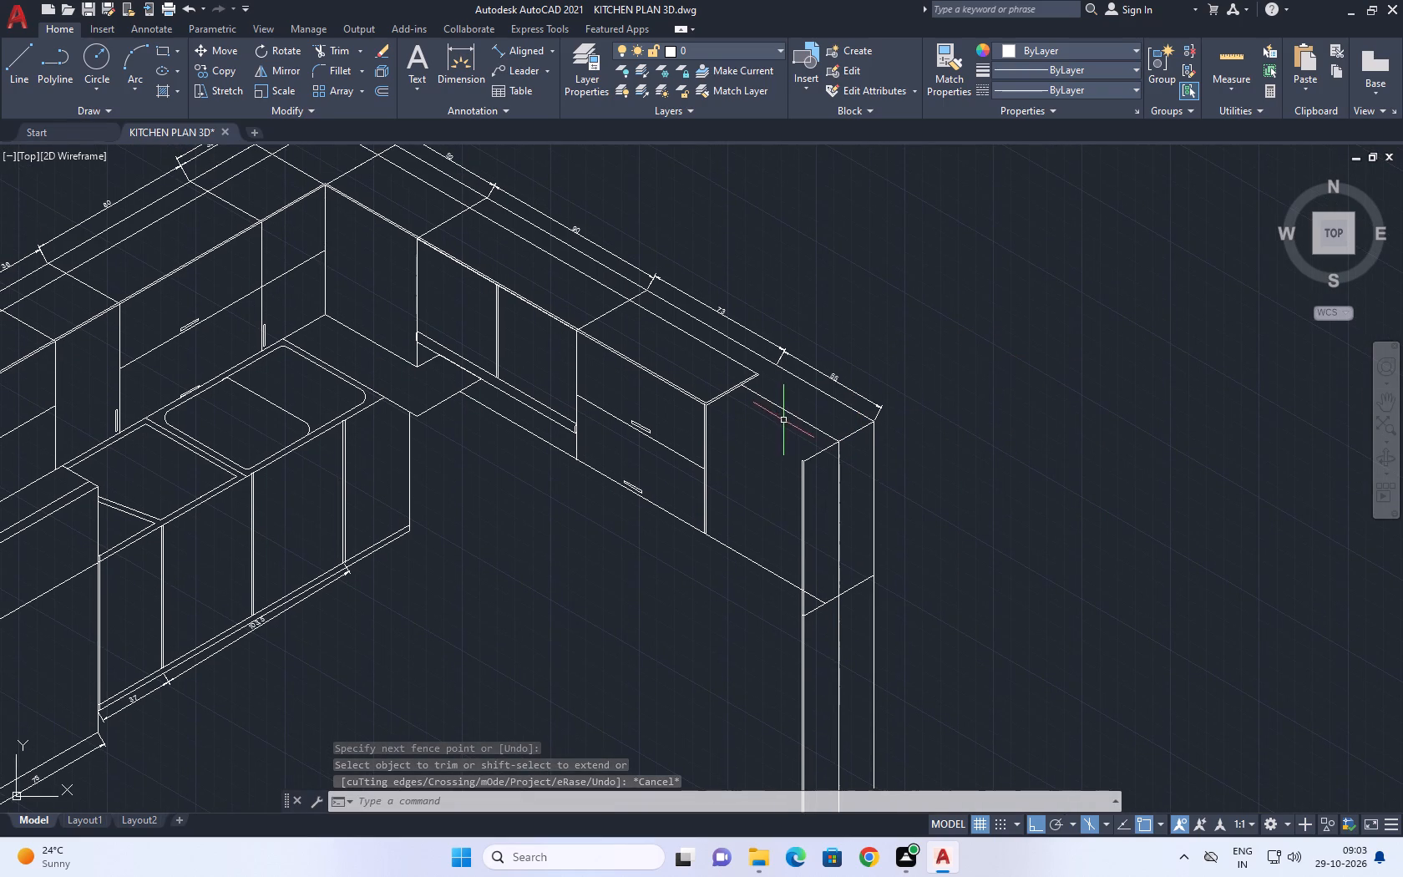
pyautogui.scroll(2, 778, 387)
pyautogui.moveTo(759, 366); pyautogui.dragTo(797, 459, button='middle')
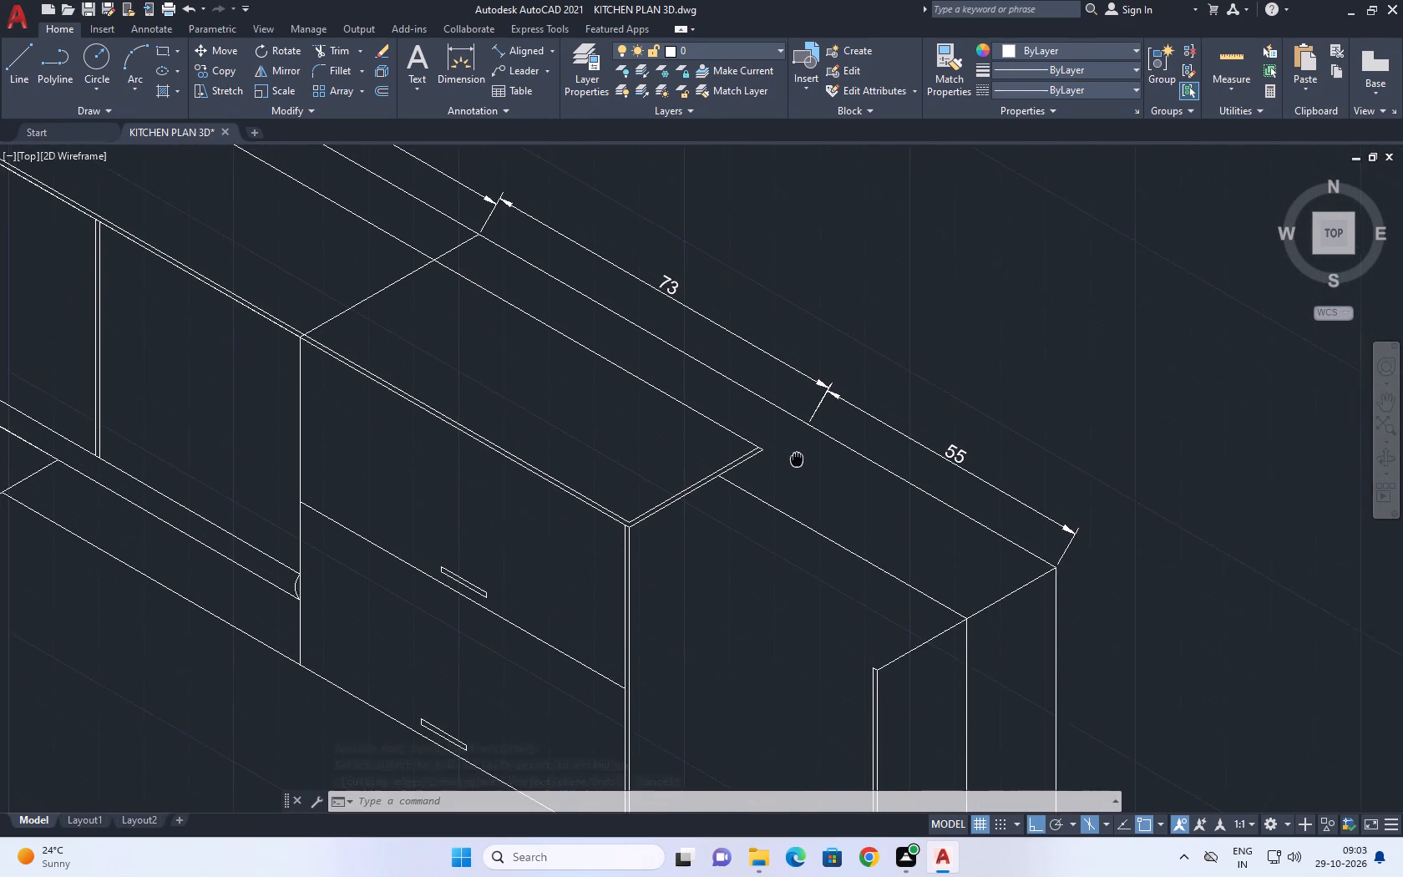
pyautogui.moveTo(797, 459); pyautogui.dragTo(833, 507, button='middle')
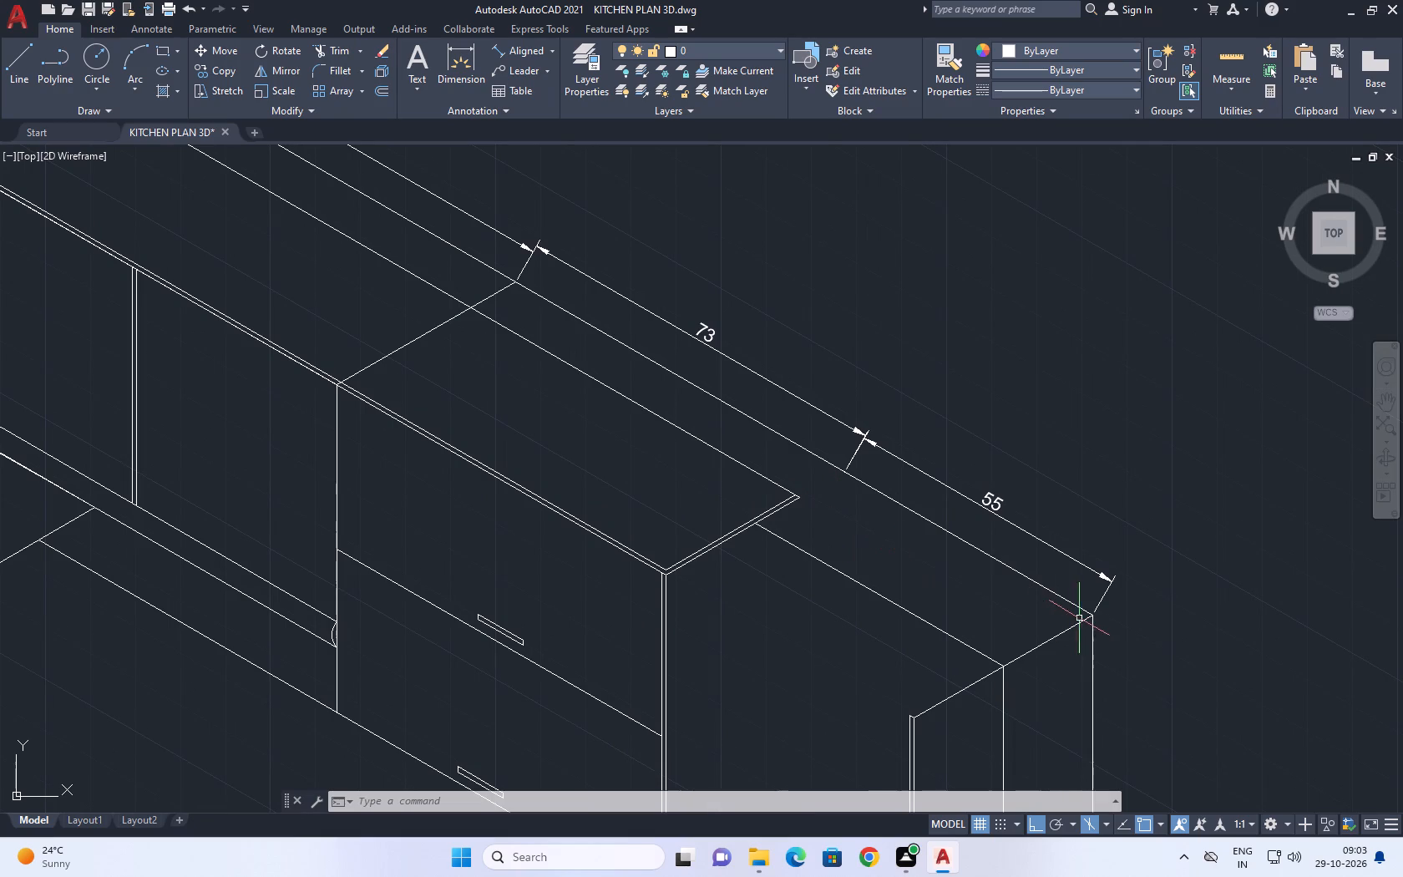
pyautogui.press('l')
pyautogui.press('space')
pyautogui.moveTo(822, 467); pyautogui.dragTo(875, 517, button='middle')
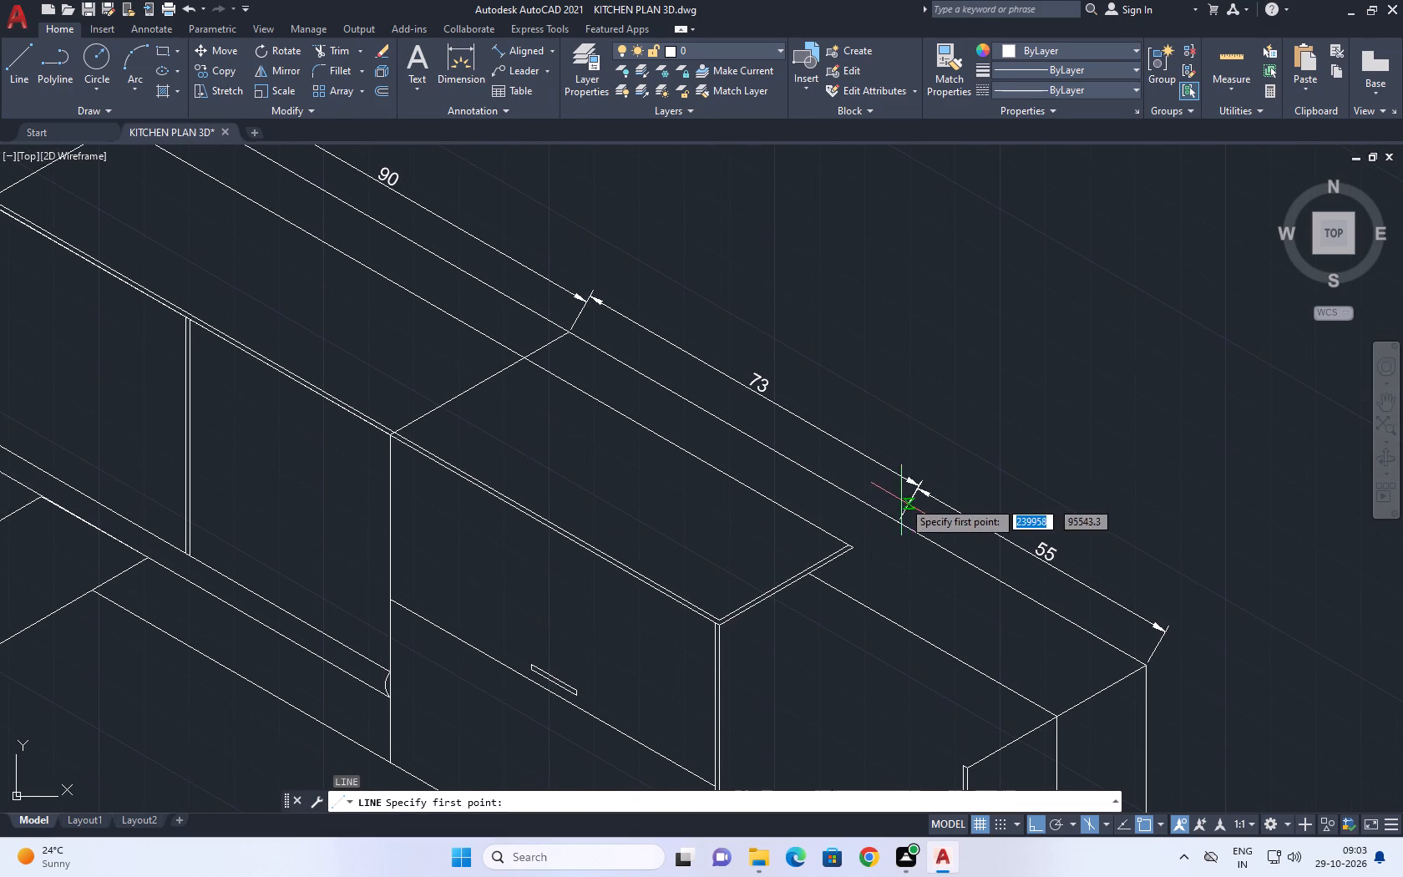
pyautogui.click(925, 536)
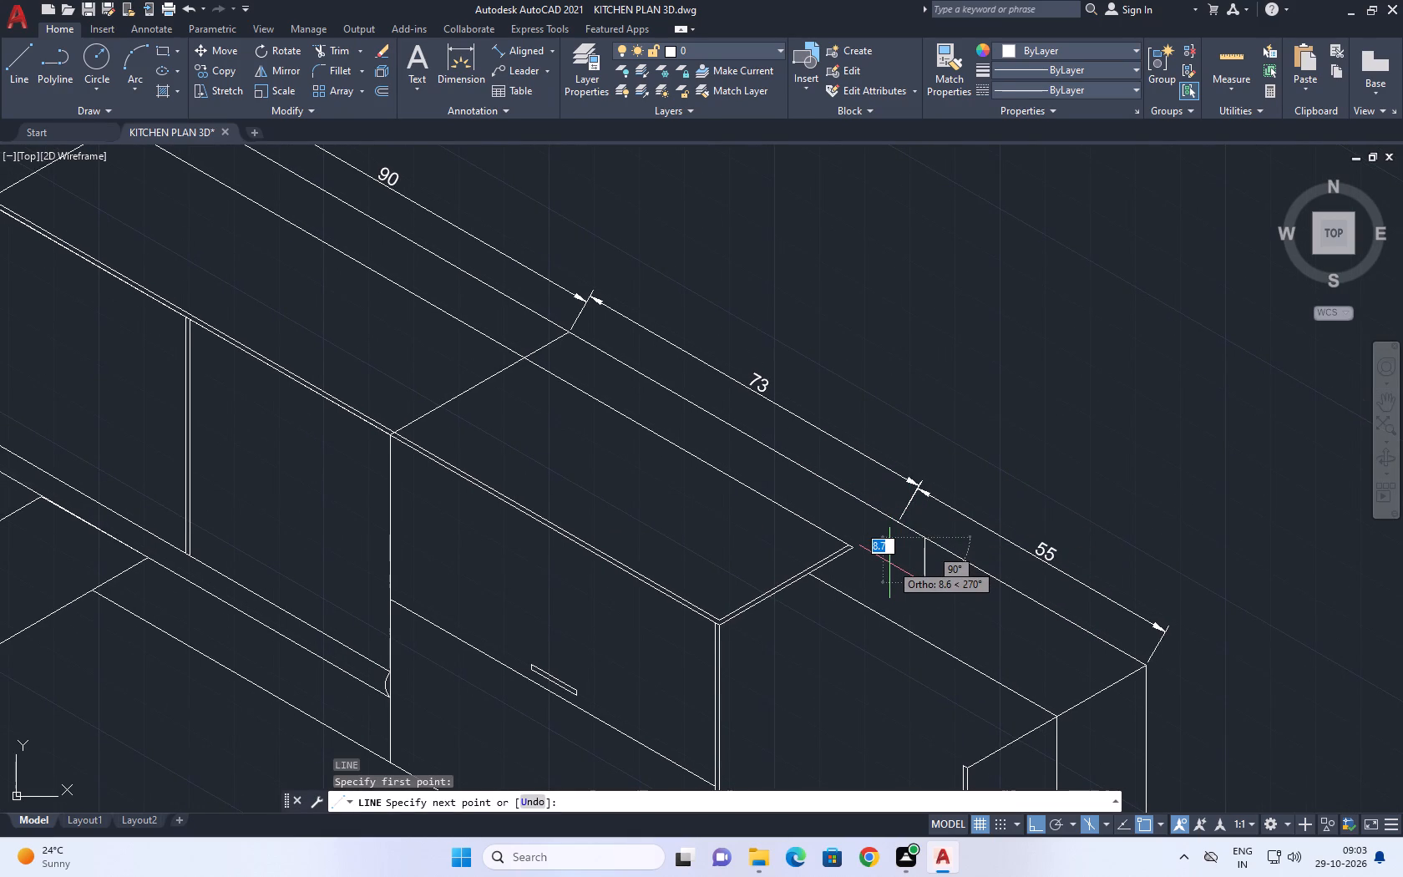
pyautogui.press('F5')
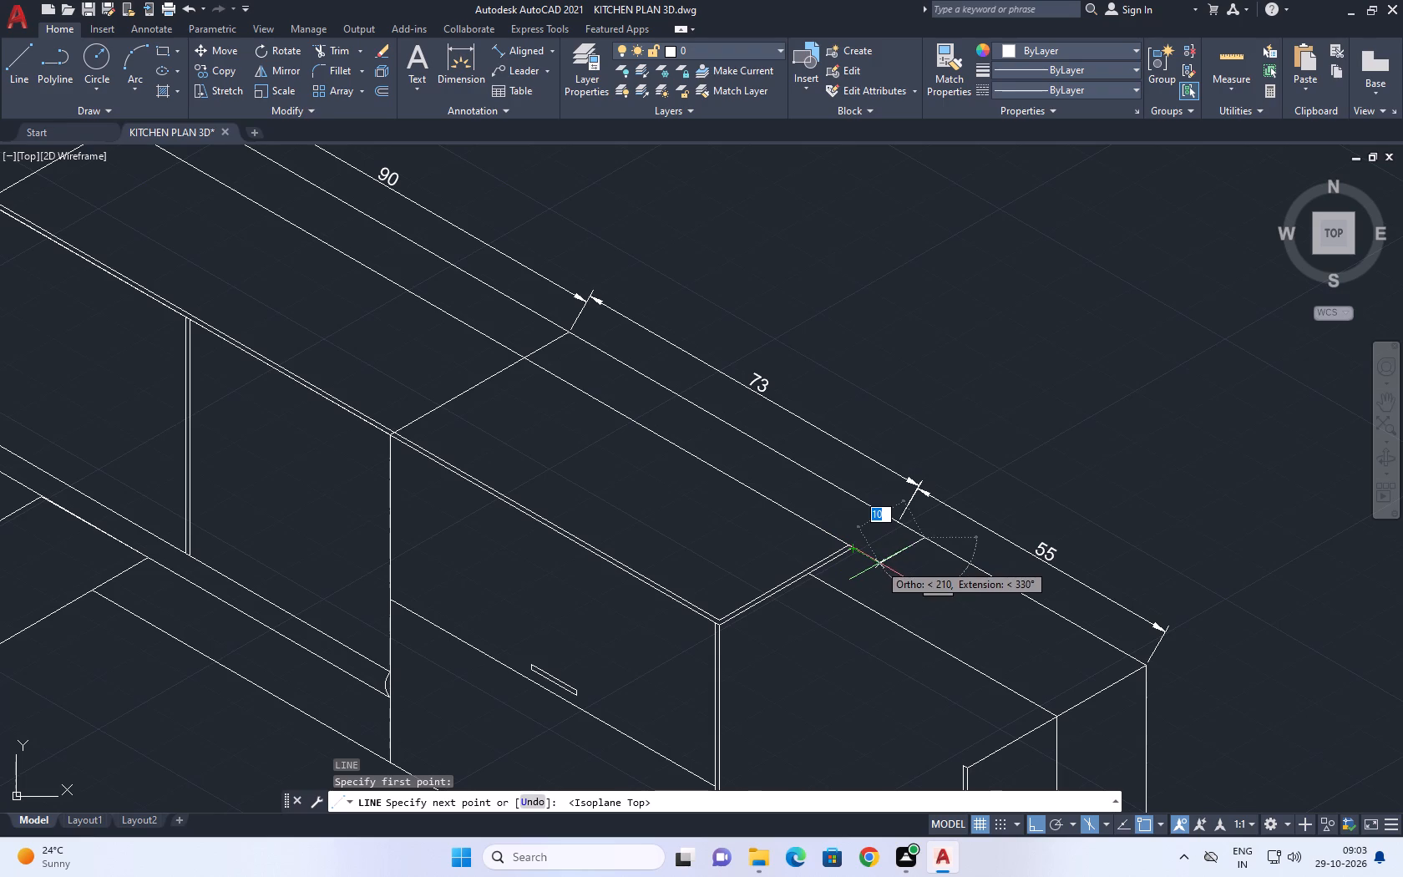
pyautogui.click(880, 563)
pyautogui.moveTo(1056, 631); pyautogui.dragTo(970, 527, button='middle')
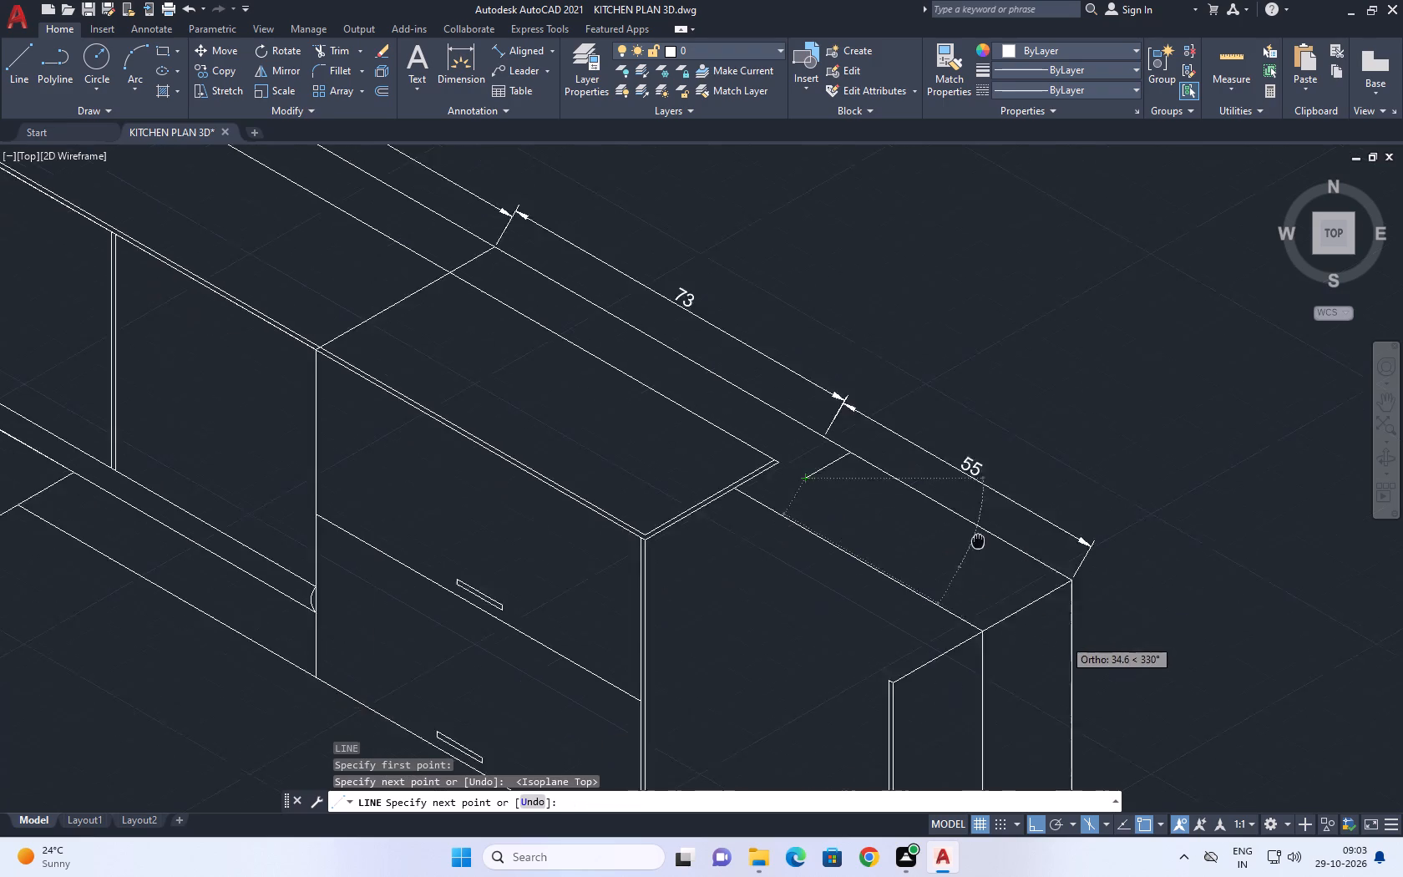
pyautogui.moveTo(970, 527); pyautogui.dragTo(932, 468, button='middle')
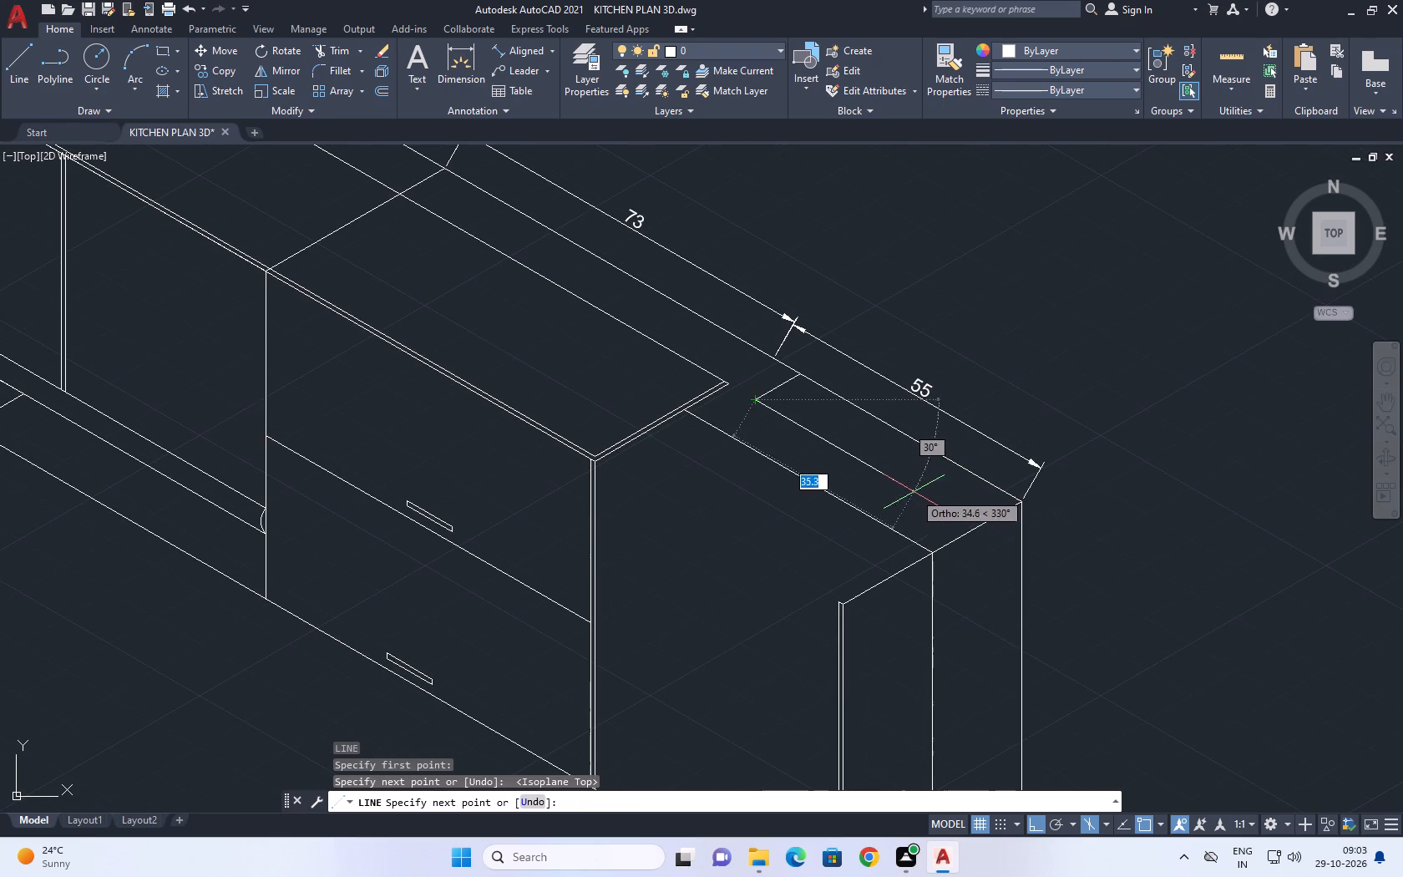
pyautogui.click(985, 544)
pyautogui.press('space')
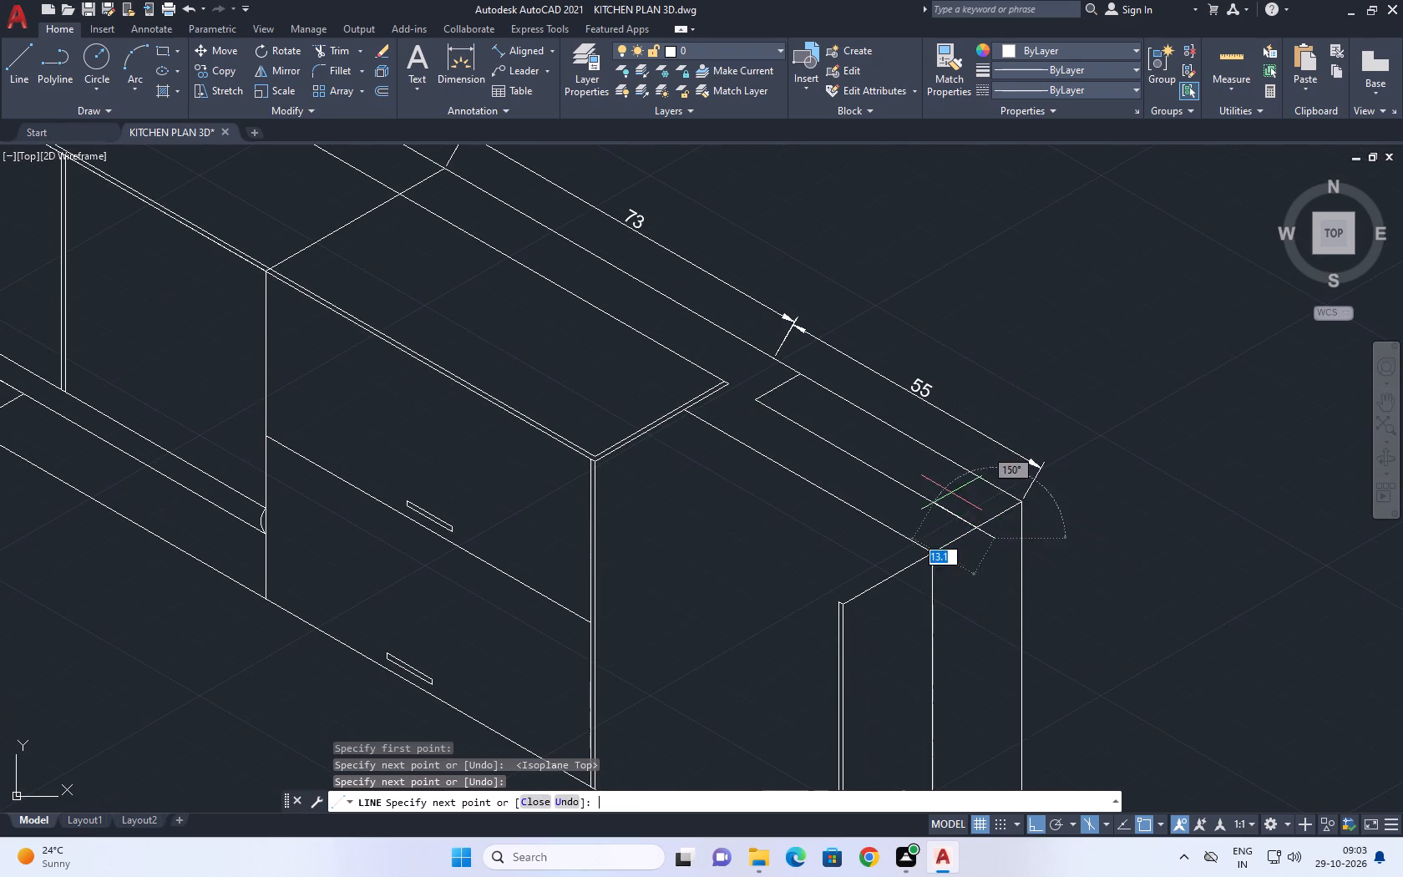
# Draw a crosswise line from near the start of the new lengthwise line outward past the outer top edge and the 55 dimension.
pyautogui.moveTo(893, 469); pyautogui.dragTo(894, 525, button='middle')
pyautogui.press('l')
pyautogui.press('space')
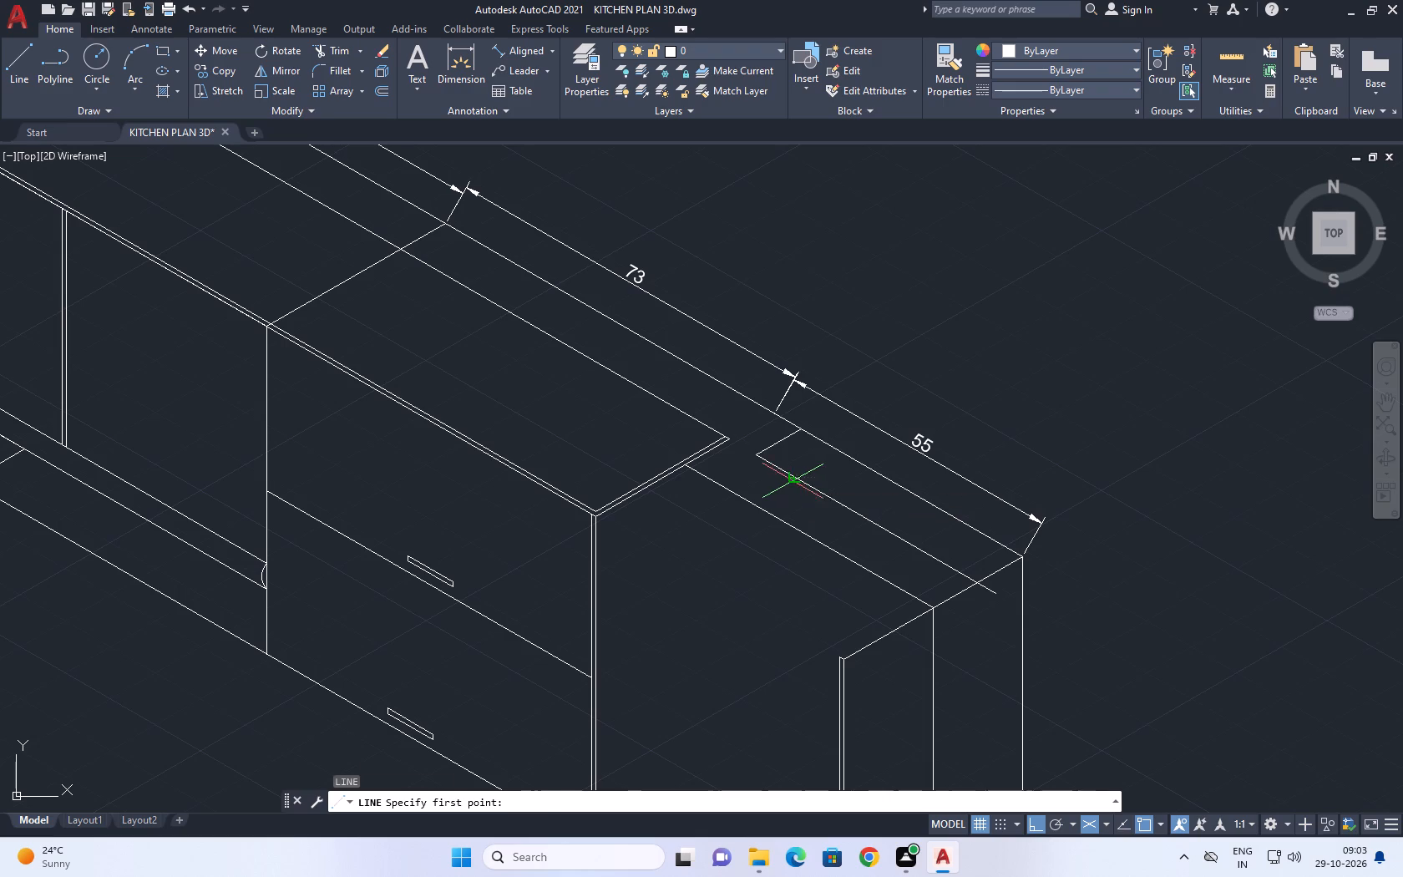
pyautogui.click(793, 481)
pyautogui.click(914, 408)
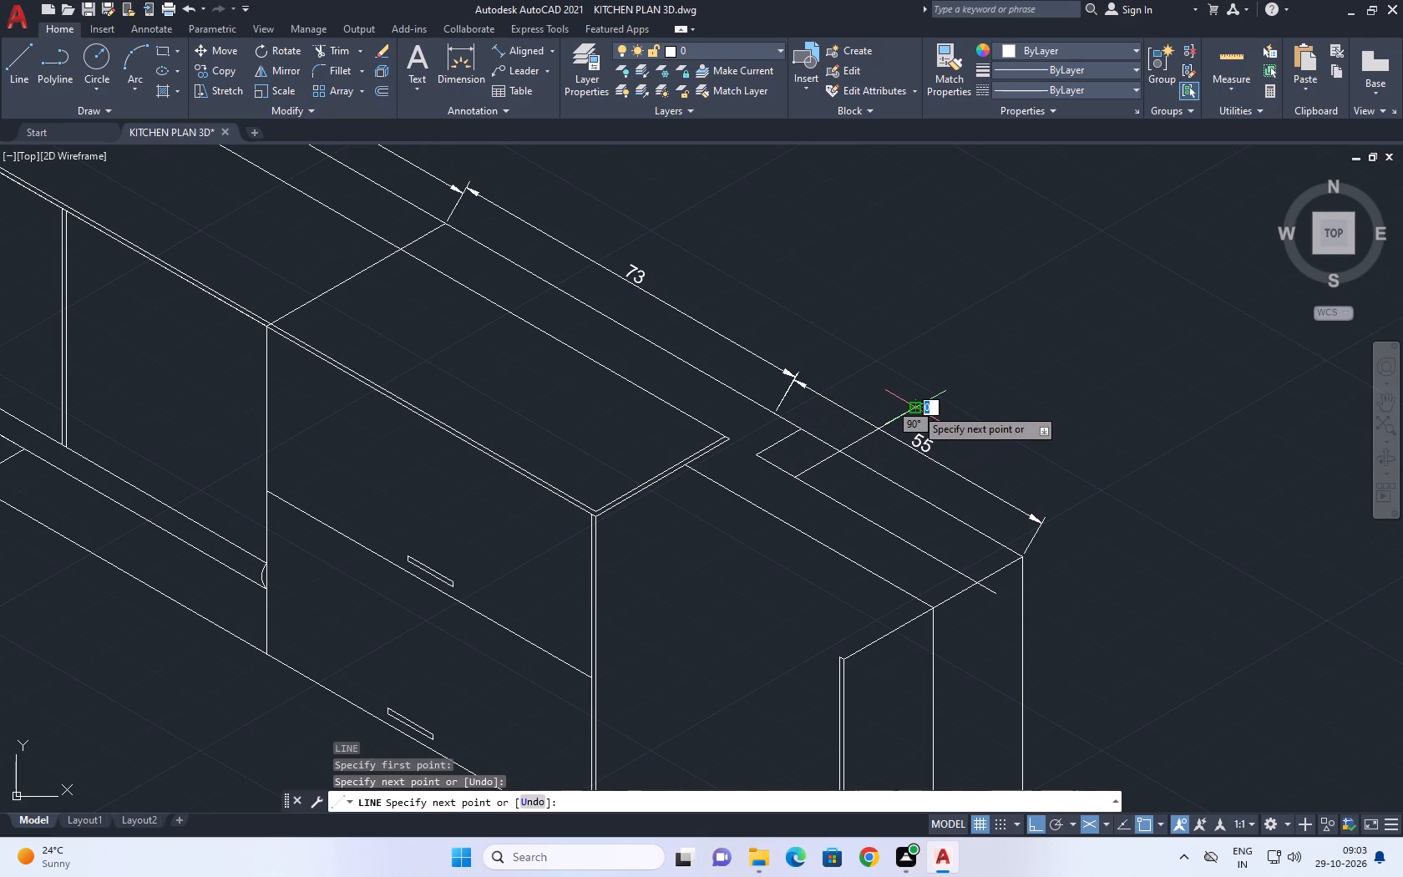
pyautogui.press('space')
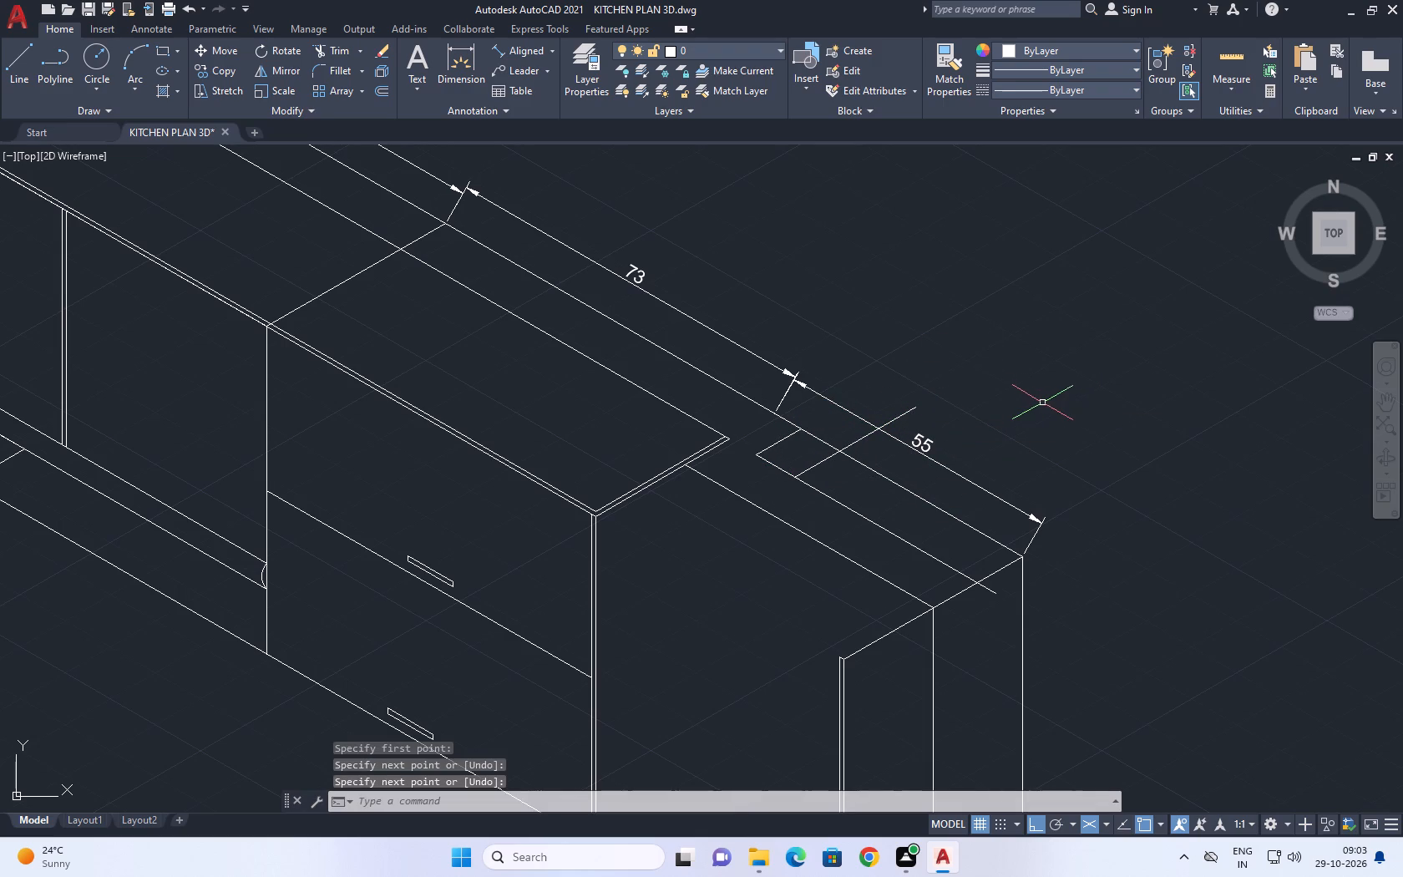
# Trim the crosswise line beyond the outer top edge, and remove the first short crosswise line with the lengthwise stub beside it.
pyautogui.press('t')
pyautogui.press('r')
pyautogui.press('space')
pyautogui.click(874, 438)
pyautogui.click(860, 431)
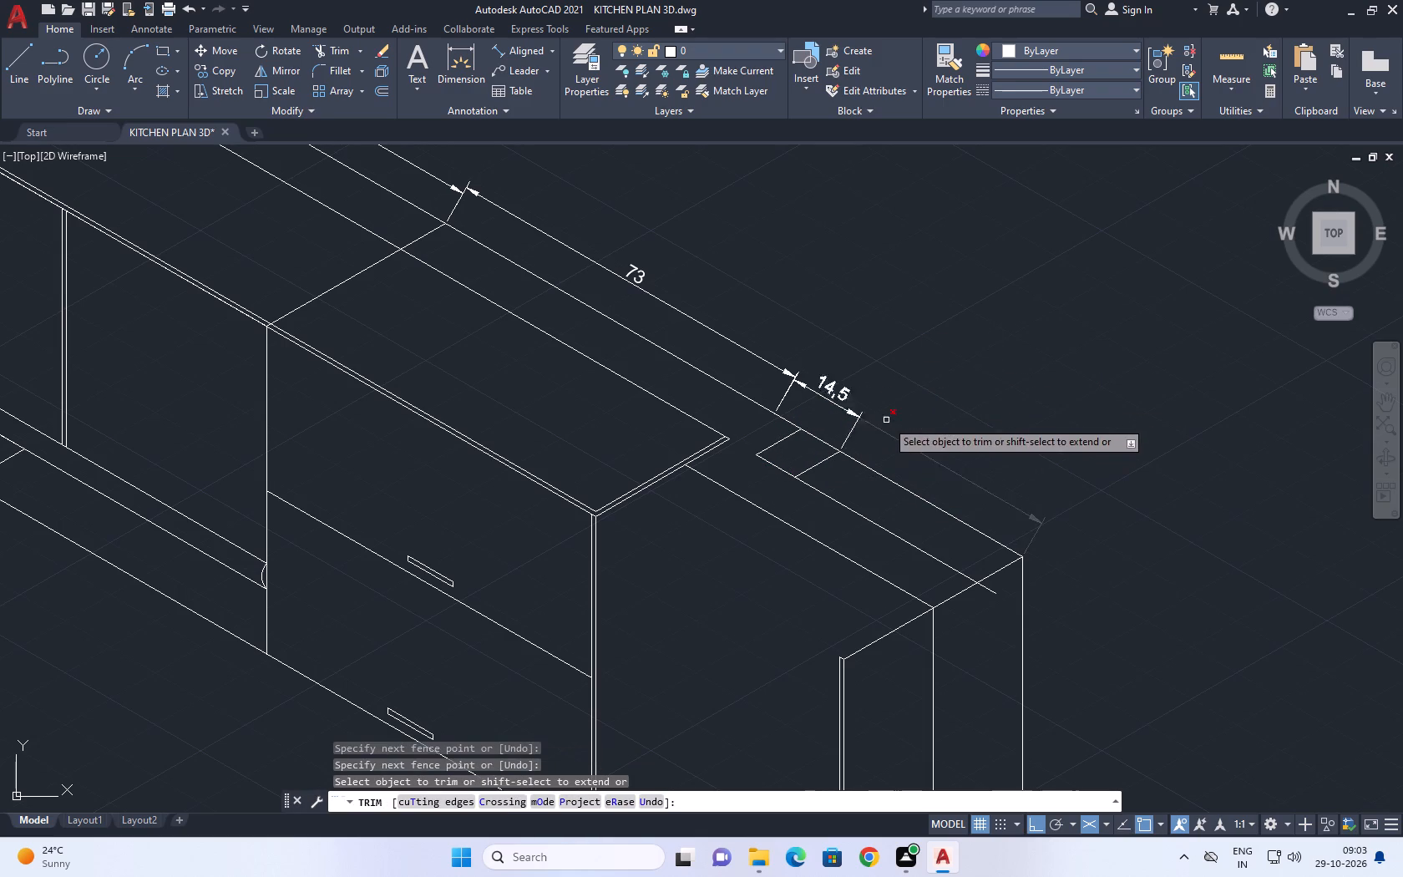
pyautogui.click(785, 447)
pyautogui.click(781, 439)
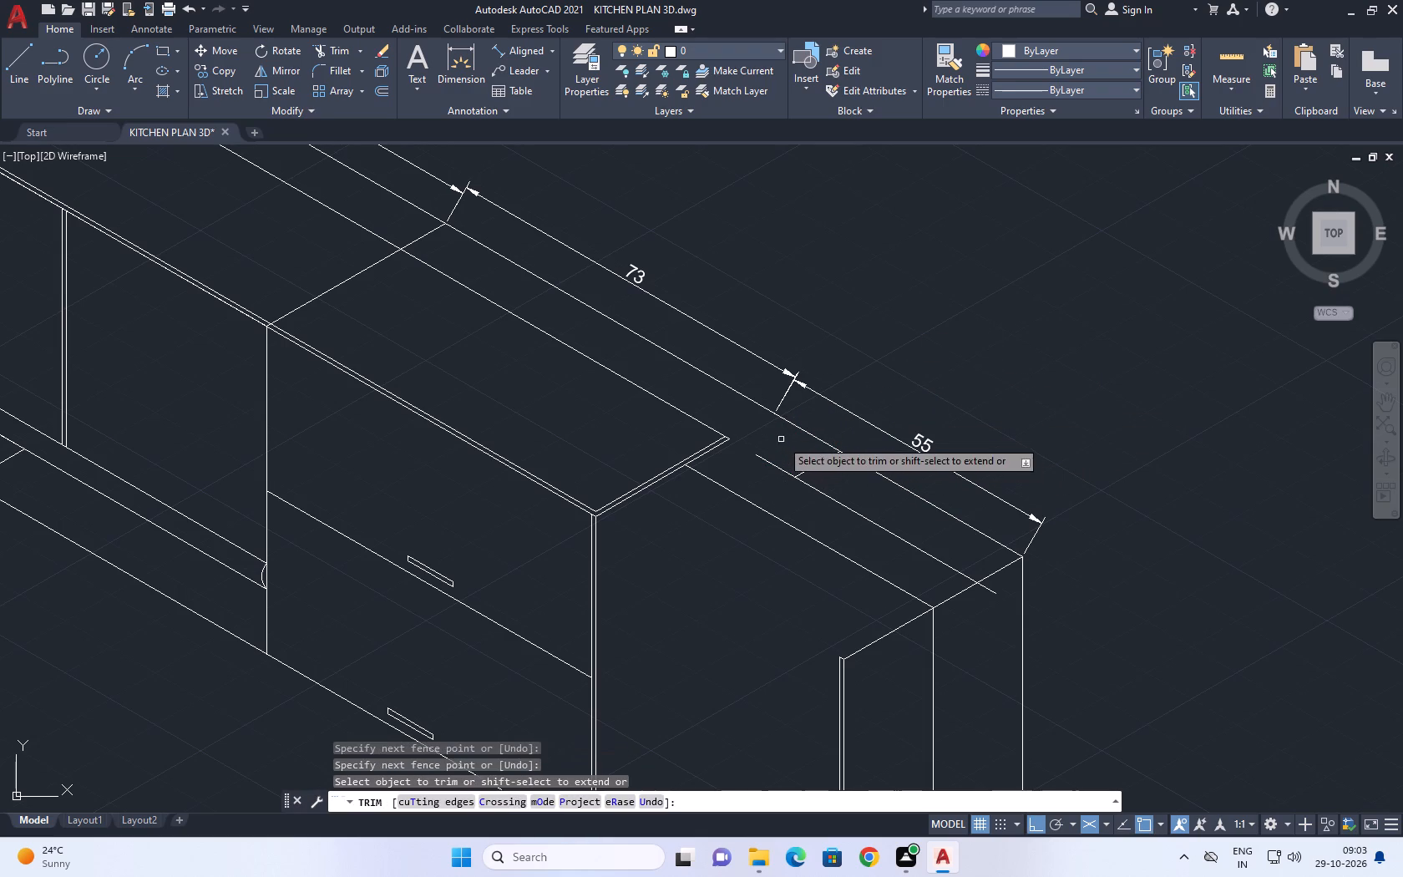
pyautogui.click(776, 459)
pyautogui.click(767, 468)
# Trim the lengthwise line's overrun at the end panel and the outer top edge between the crosswise line and the end corner.
pyautogui.scroll(2, 970, 606)
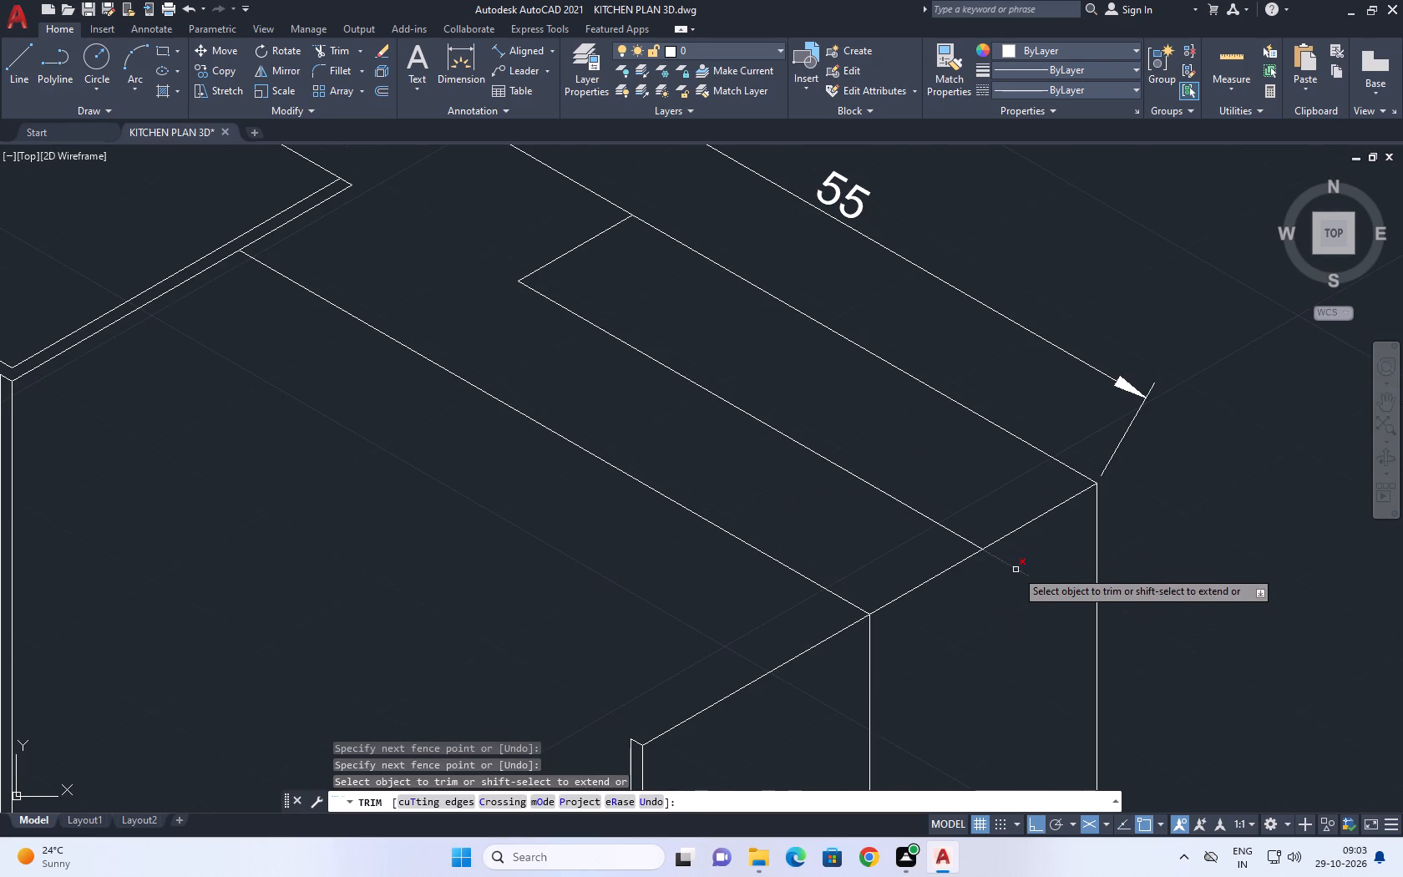
pyautogui.click(1016, 569)
pyautogui.scroll(-1, 998, 568)
pyautogui.click(980, 467)
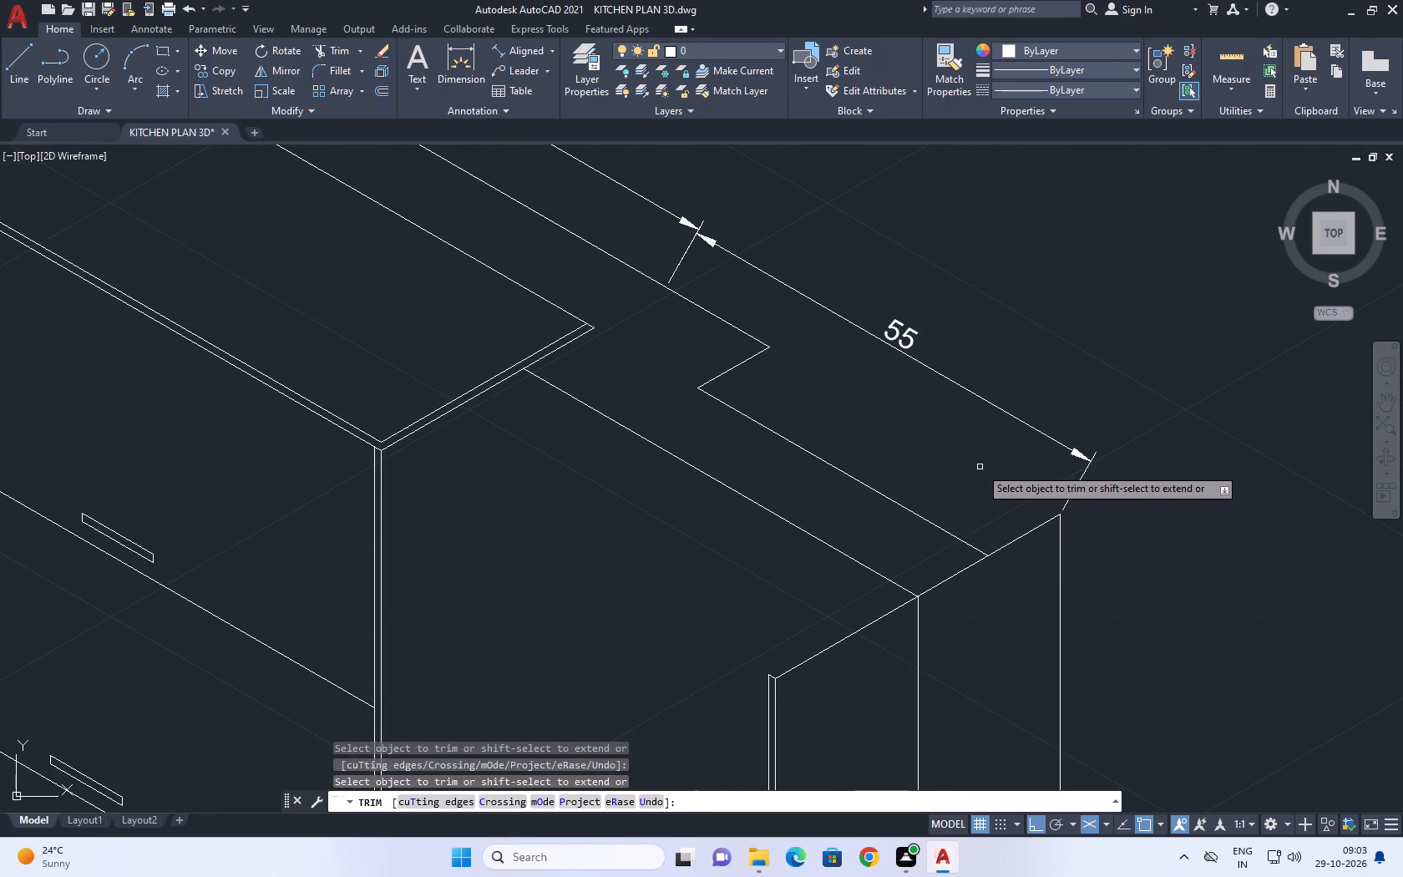
pyautogui.scroll(-3, 940, 454)
pyautogui.press('space')
# Draw a vertical line down from the outer corner of the 55 section's step, past the inset lengthwise top edge.
pyautogui.moveTo(912, 467); pyautogui.dragTo(932, 504, button='middle')
pyautogui.scroll(3, 933, 508)
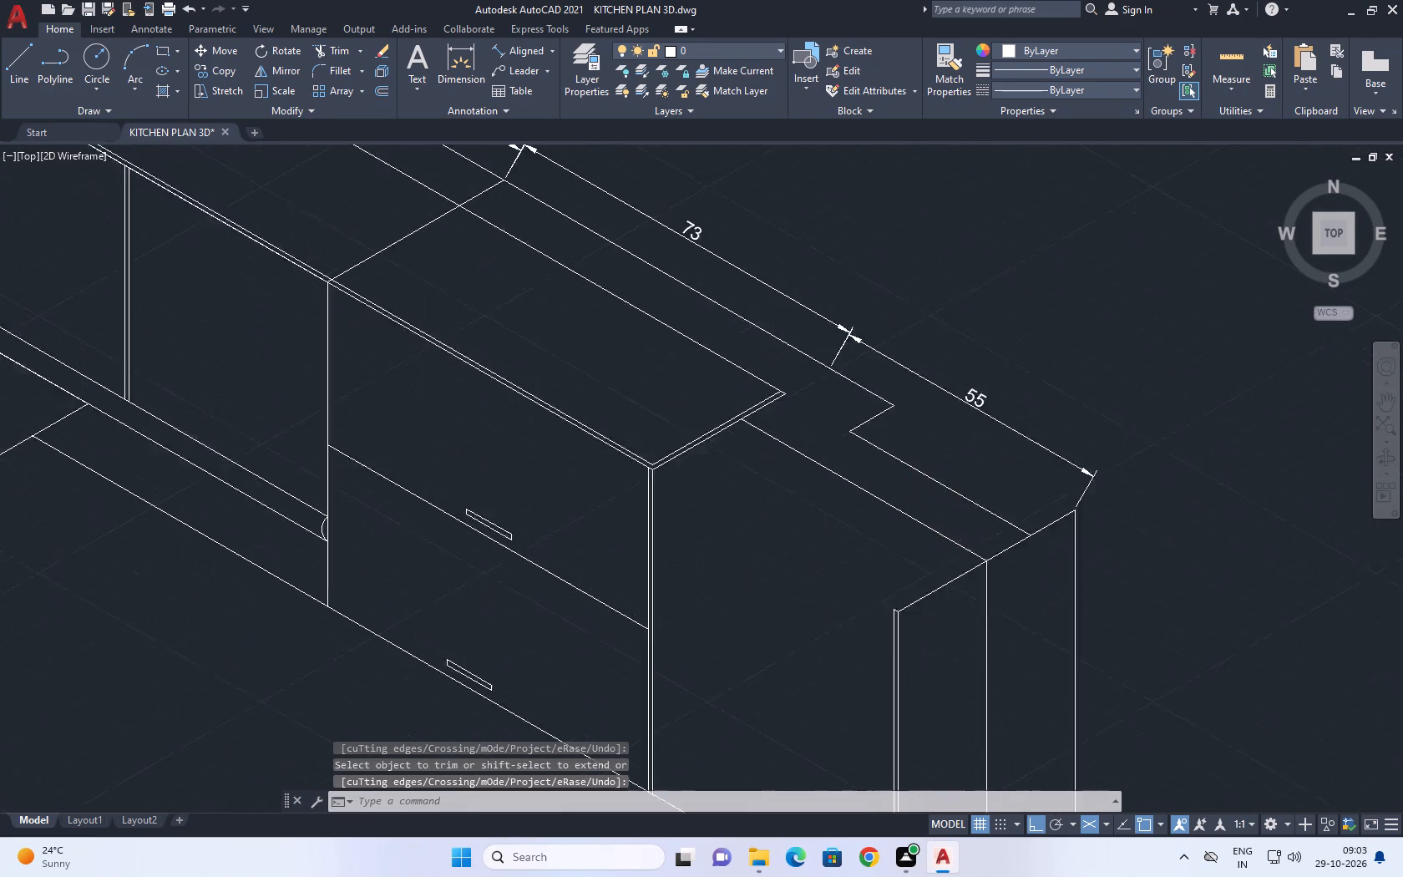
pyautogui.moveTo(936, 490); pyautogui.dragTo(939, 506, button='middle')
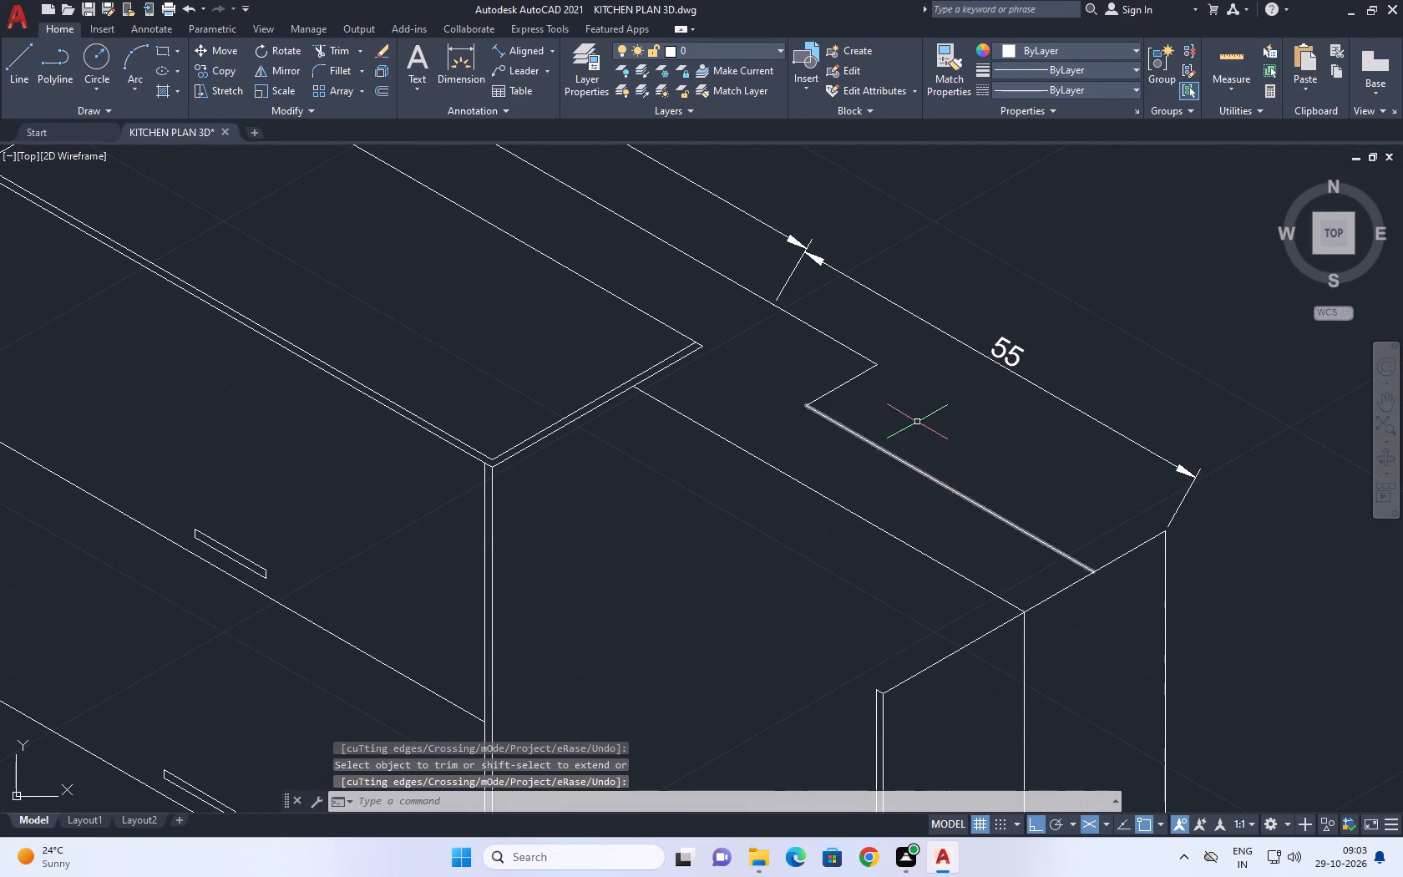
pyautogui.moveTo(864, 376); pyautogui.dragTo(871, 423, button='middle')
pyautogui.press('l')
pyautogui.scroll(1, 871, 424)
pyautogui.press('space')
pyautogui.click(889, 403)
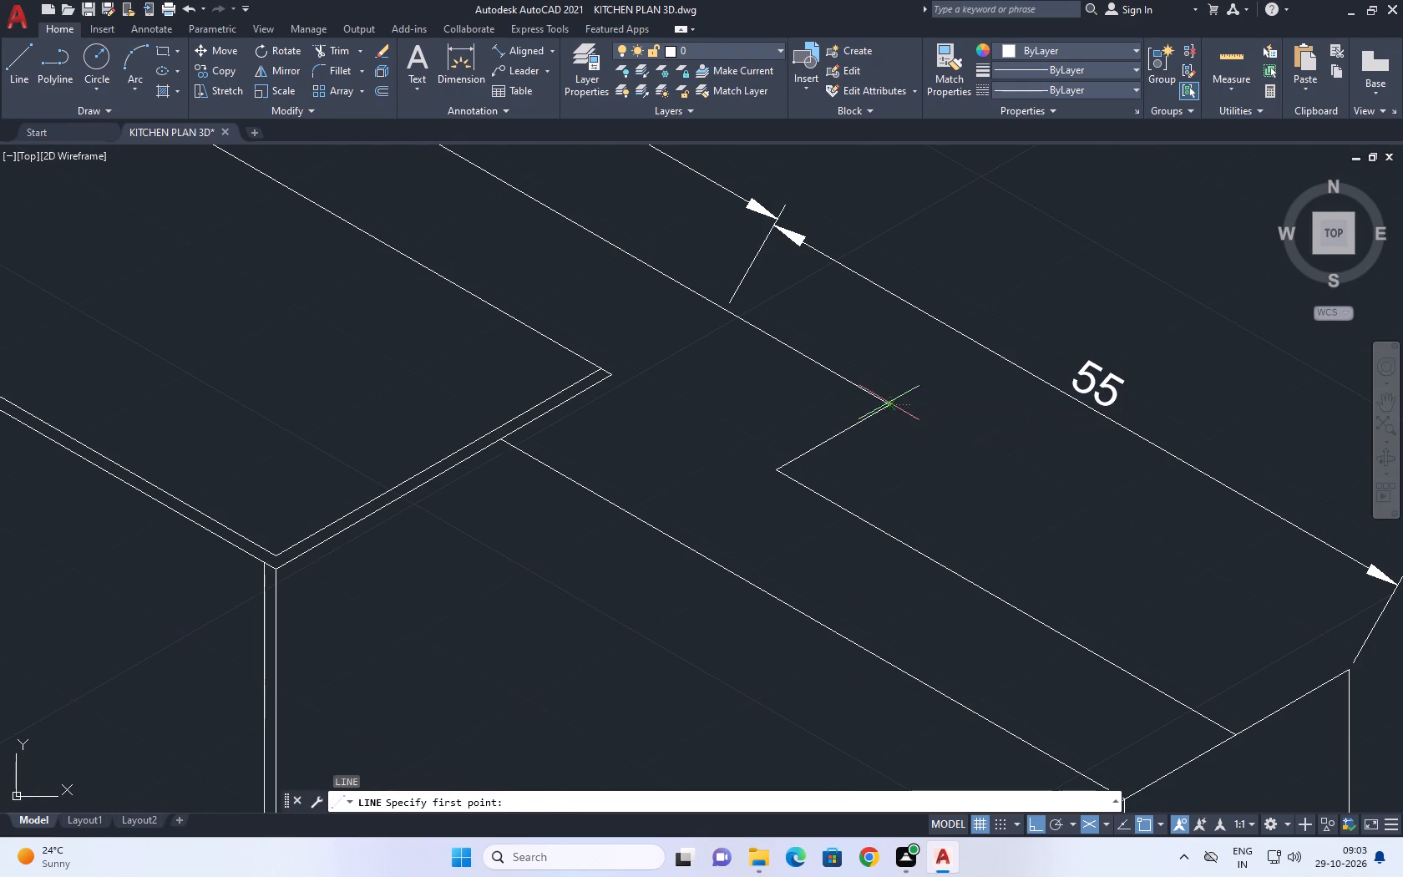
pyautogui.press('F5')
pyautogui.click(913, 611)
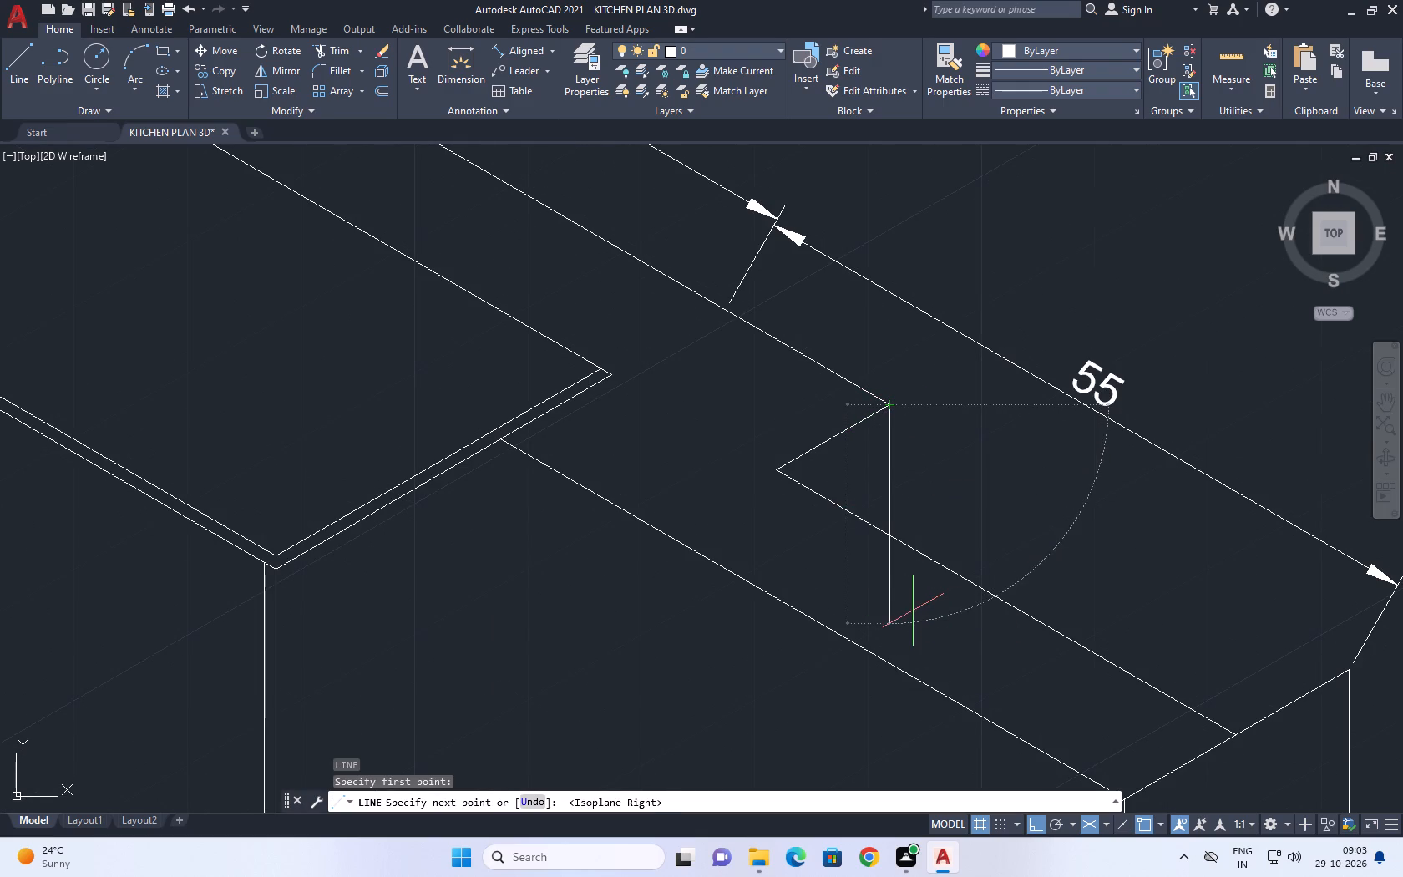
pyautogui.press('space')
# Trim the part of the step's vertical line that hangs below the inset lengthwise top edge.
pyautogui.press('t')
pyautogui.press('r')
pyautogui.press('space')
pyautogui.click(904, 580)
pyautogui.click(874, 568)
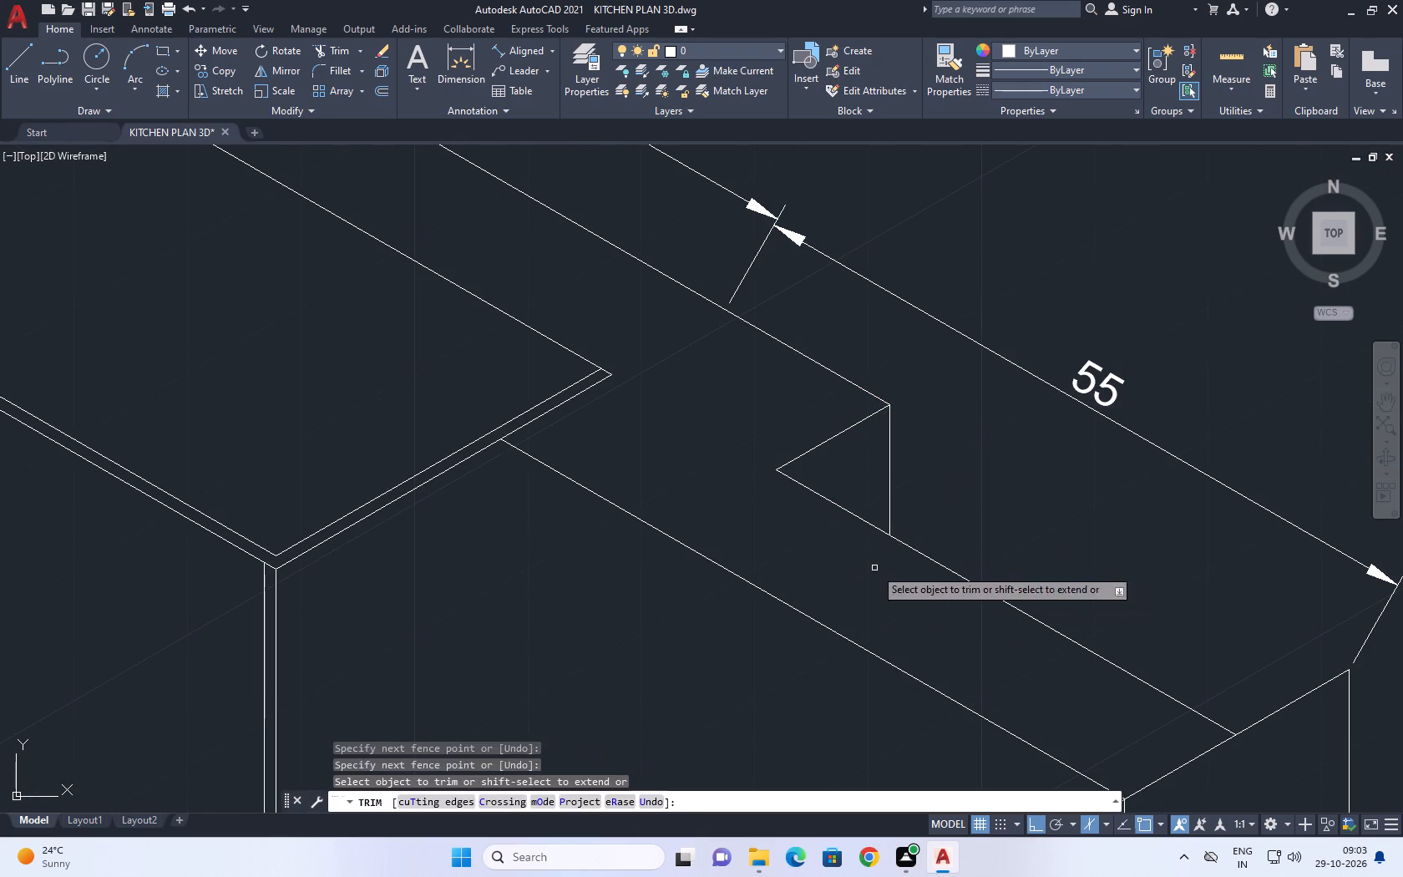
pyautogui.press('space')
# Move the end panel's outer vertical edge inward to the end of the inset lengthwise top edge.
pyautogui.scroll(-2, 914, 503)
pyautogui.moveTo(1026, 601); pyautogui.dragTo(1013, 475, button='middle')
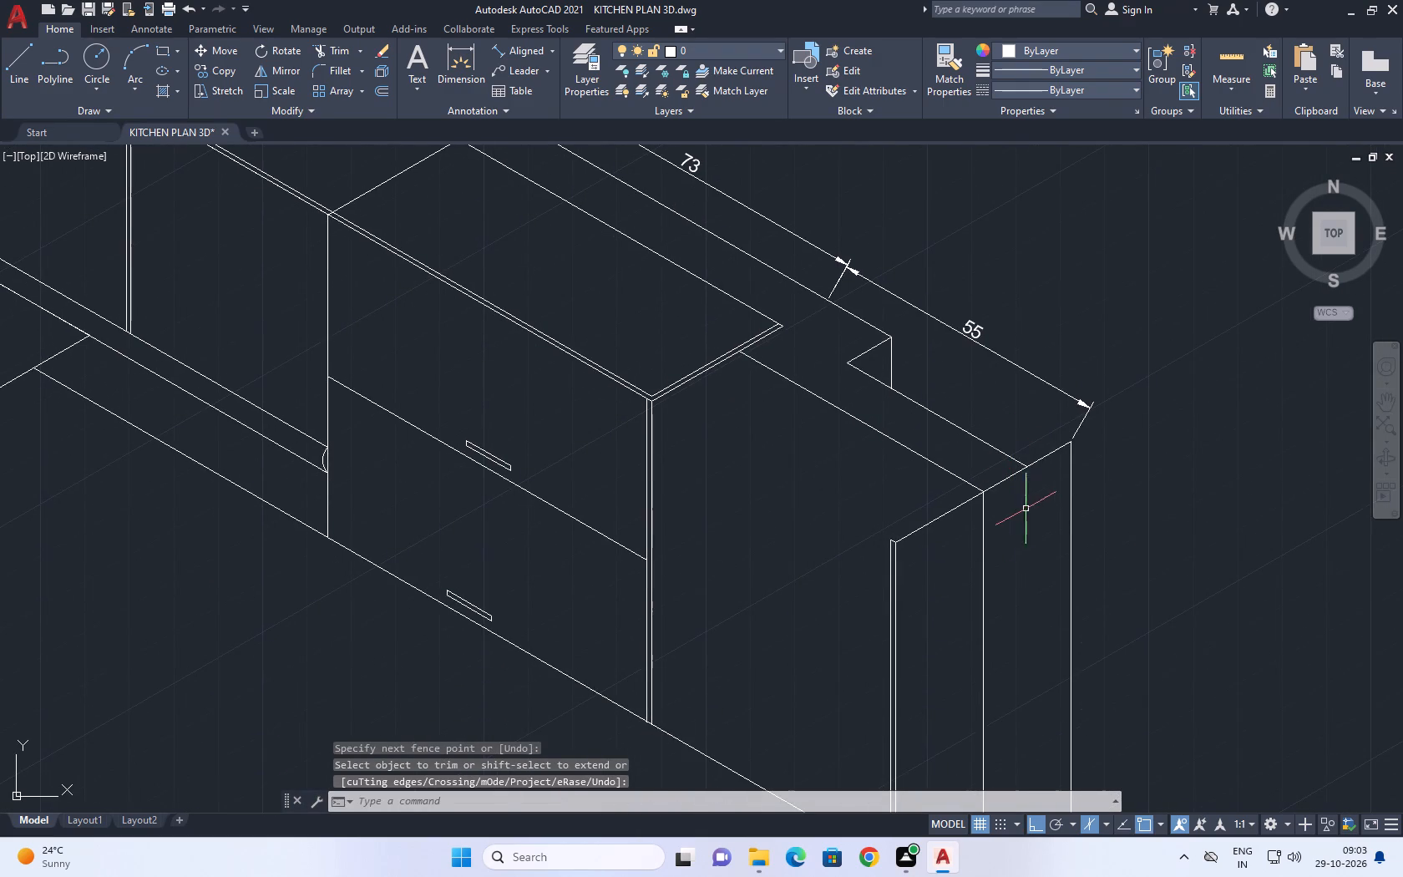
pyautogui.moveTo(918, 595); pyautogui.dragTo(917, 500, button='middle')
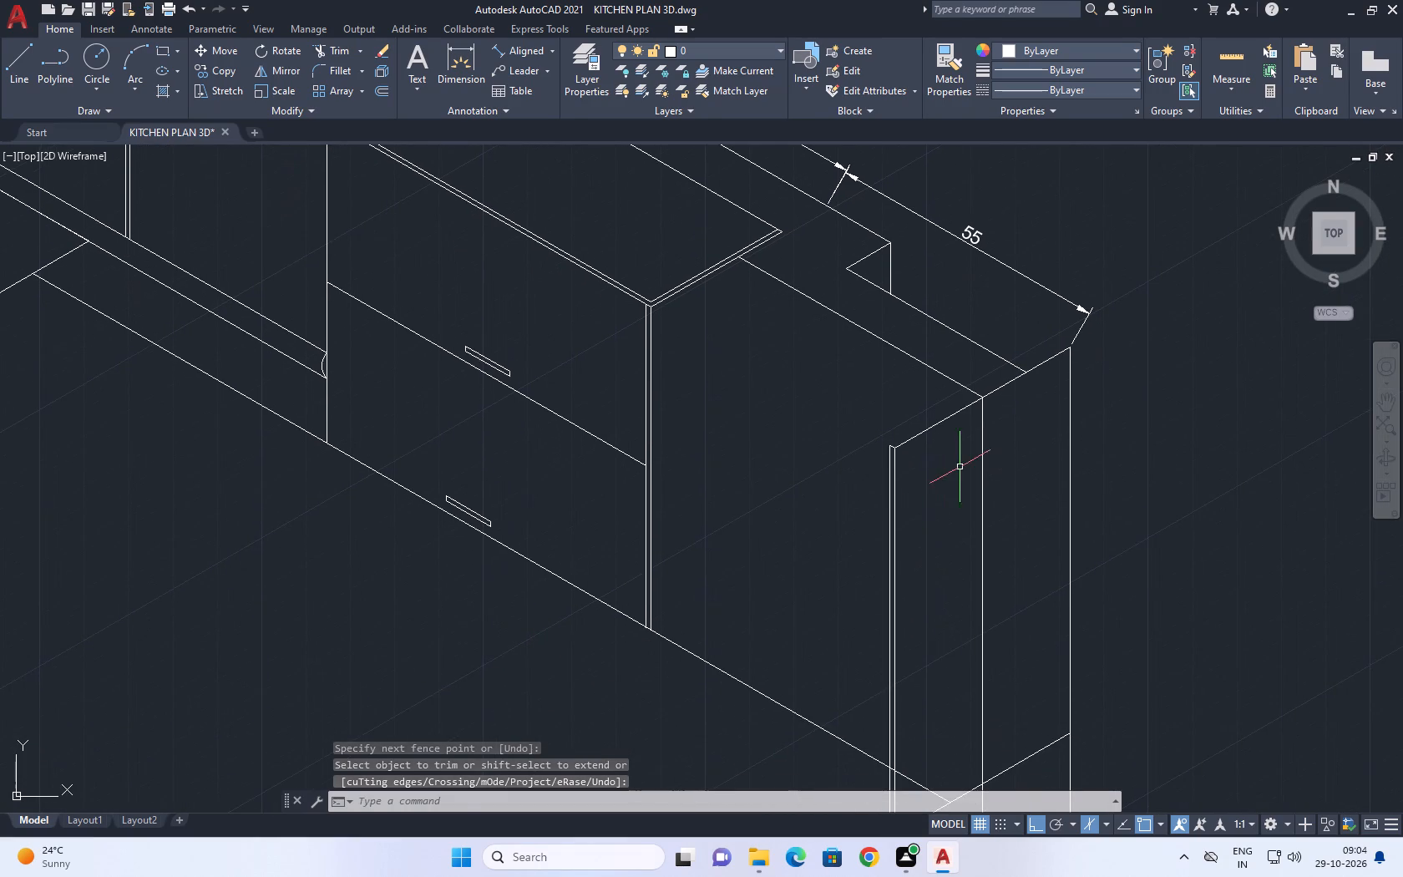
pyautogui.scroll(-1, 970, 450)
pyautogui.click(1039, 433)
pyautogui.click(1021, 453)
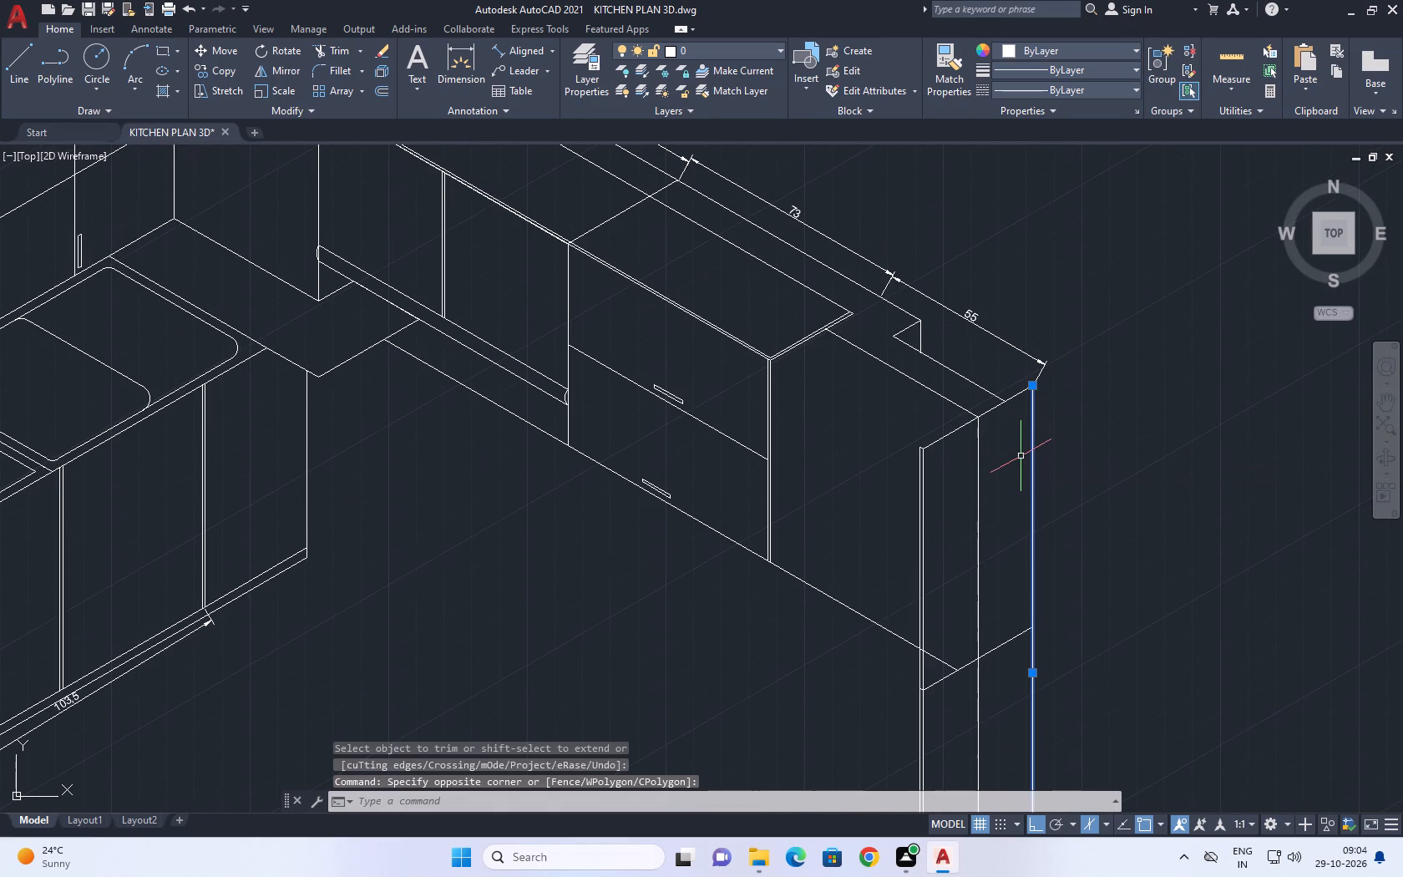
pyautogui.press('l')
pyautogui.press('Escape')
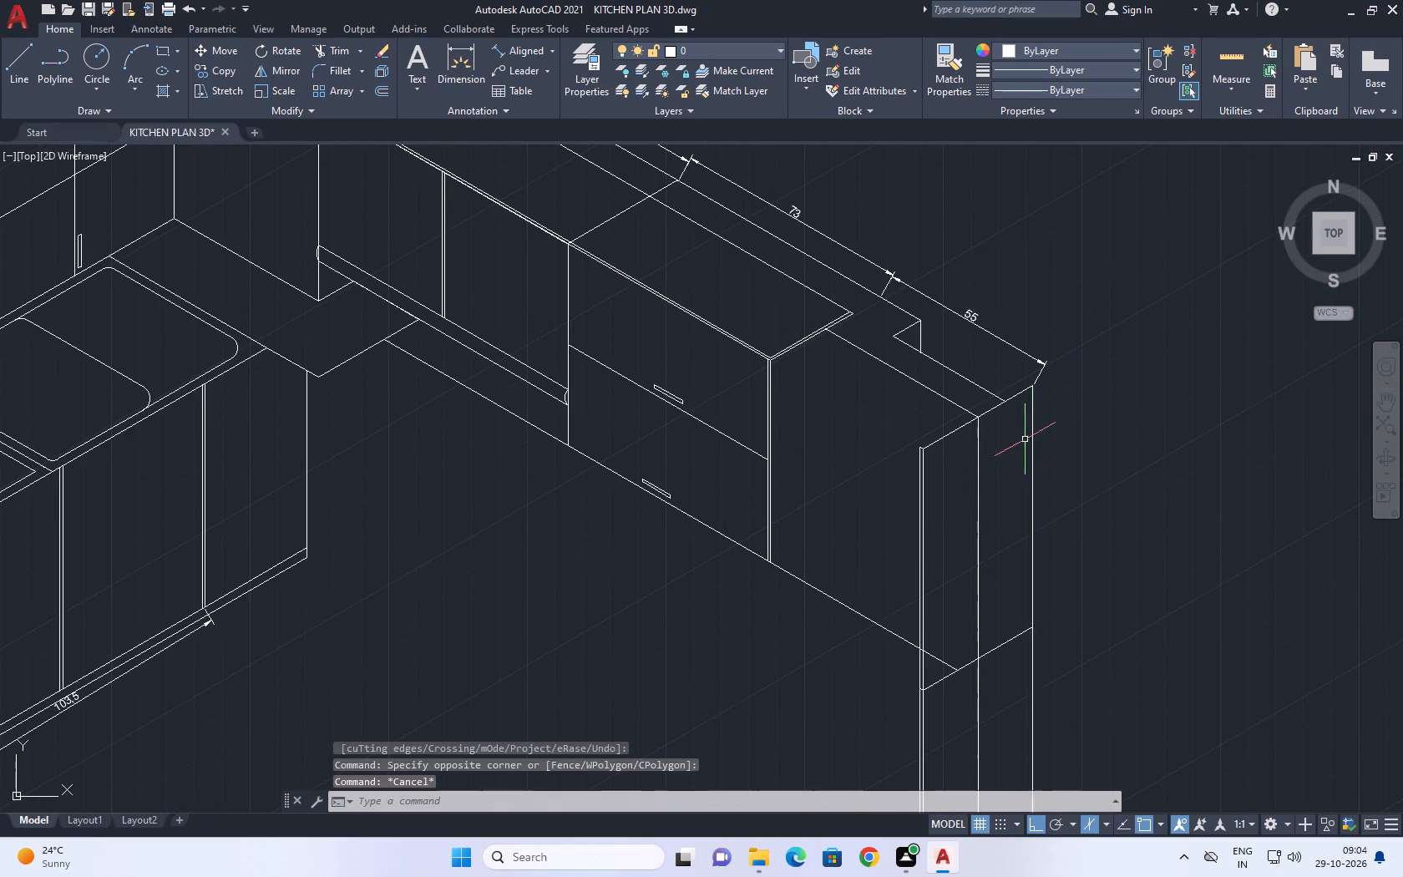
pyautogui.click(1036, 420)
pyautogui.click(1024, 437)
pyautogui.press('m')
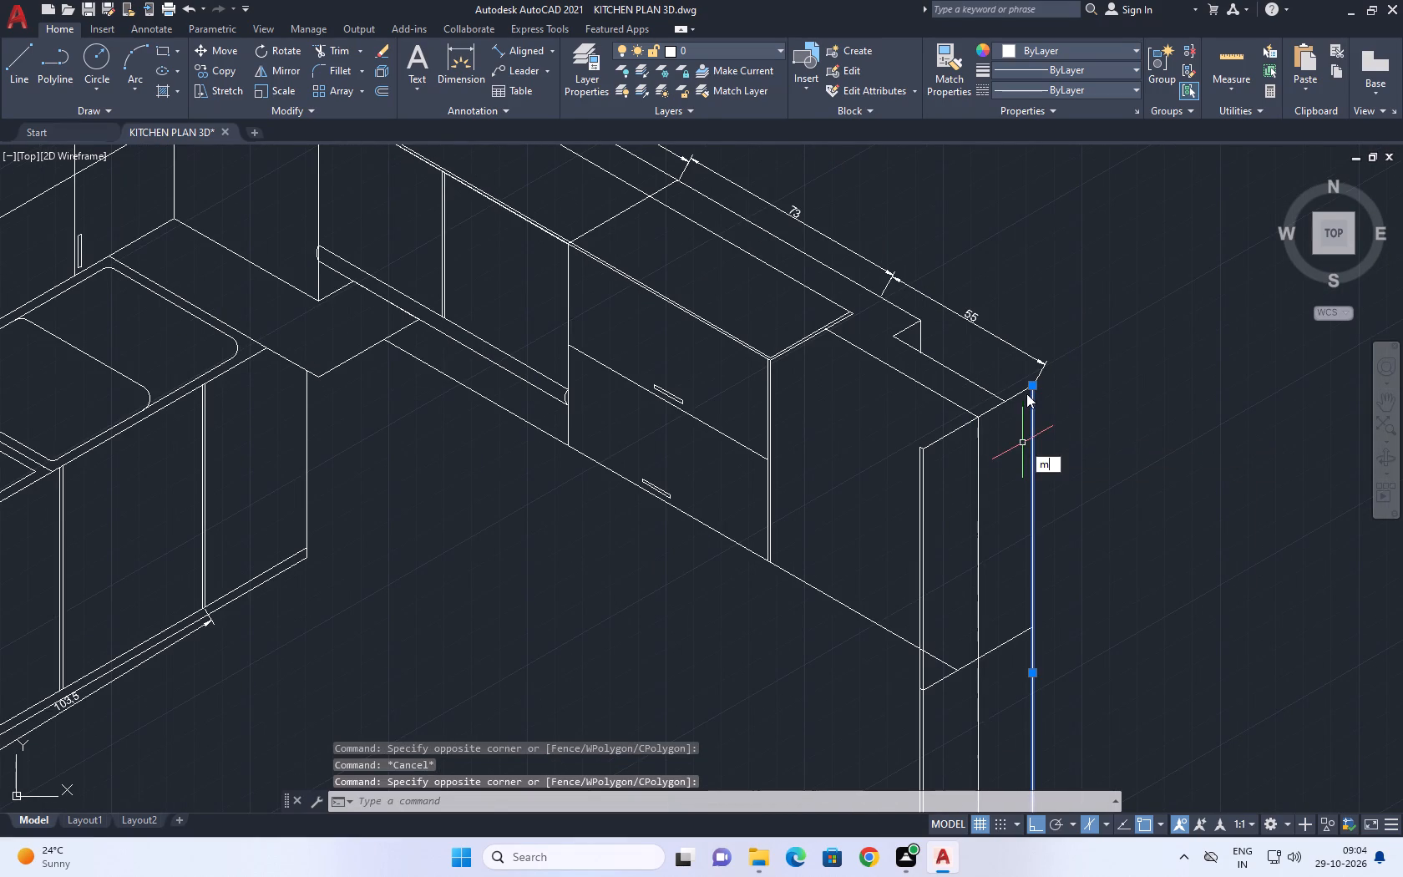
pyautogui.press('space')
pyautogui.click(1032, 384)
pyautogui.click(1000, 403)
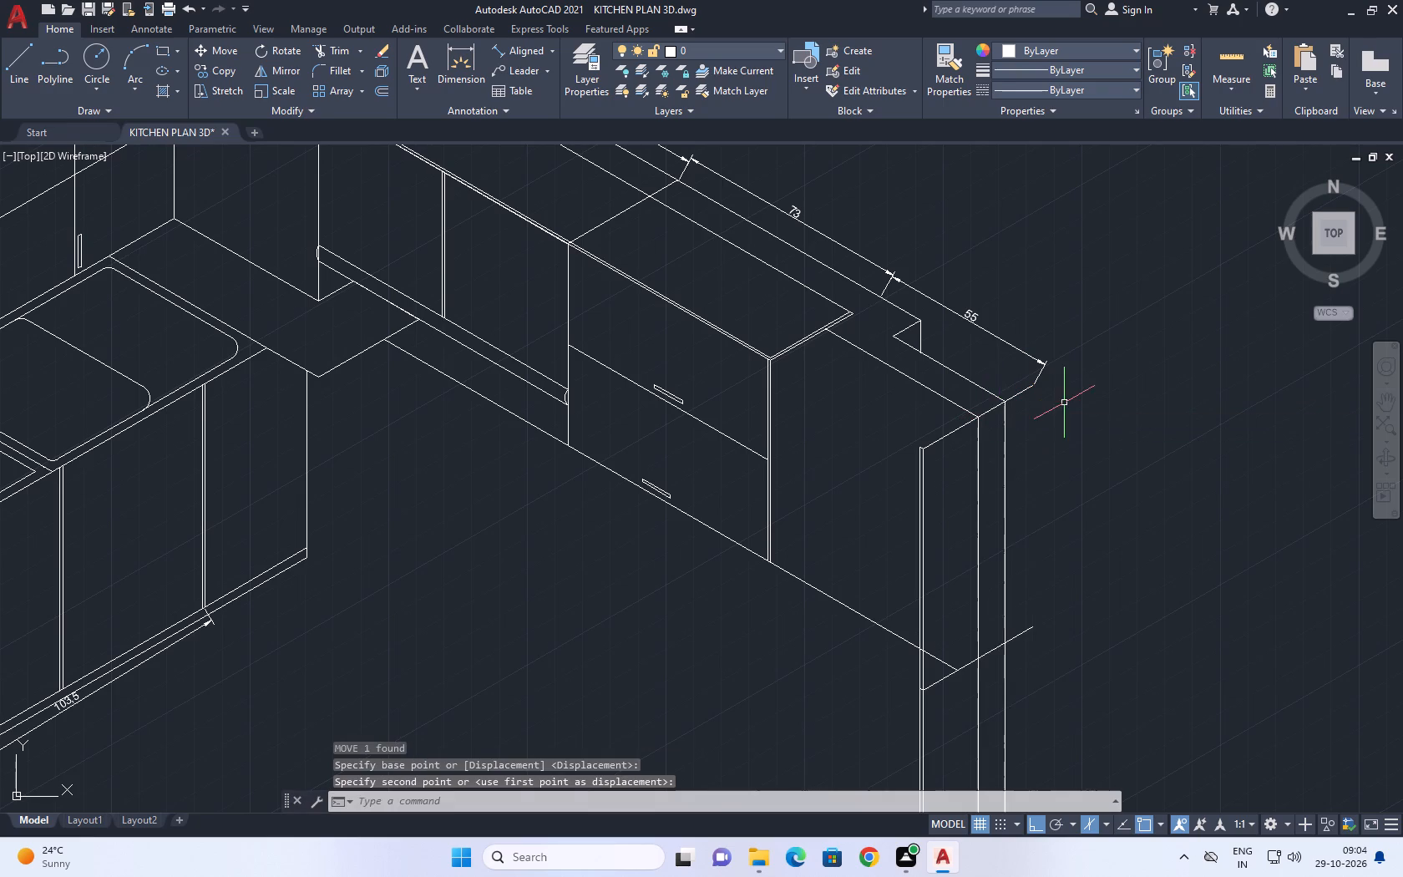
# Shorten the end panel's crosswise top edge so its outer end meets the relocated outer vertical edge.
pyautogui.scroll(1, 1020, 383)
pyautogui.click(1020, 385)
pyautogui.click(1005, 418)
pyautogui.scroll(2, 1031, 396)
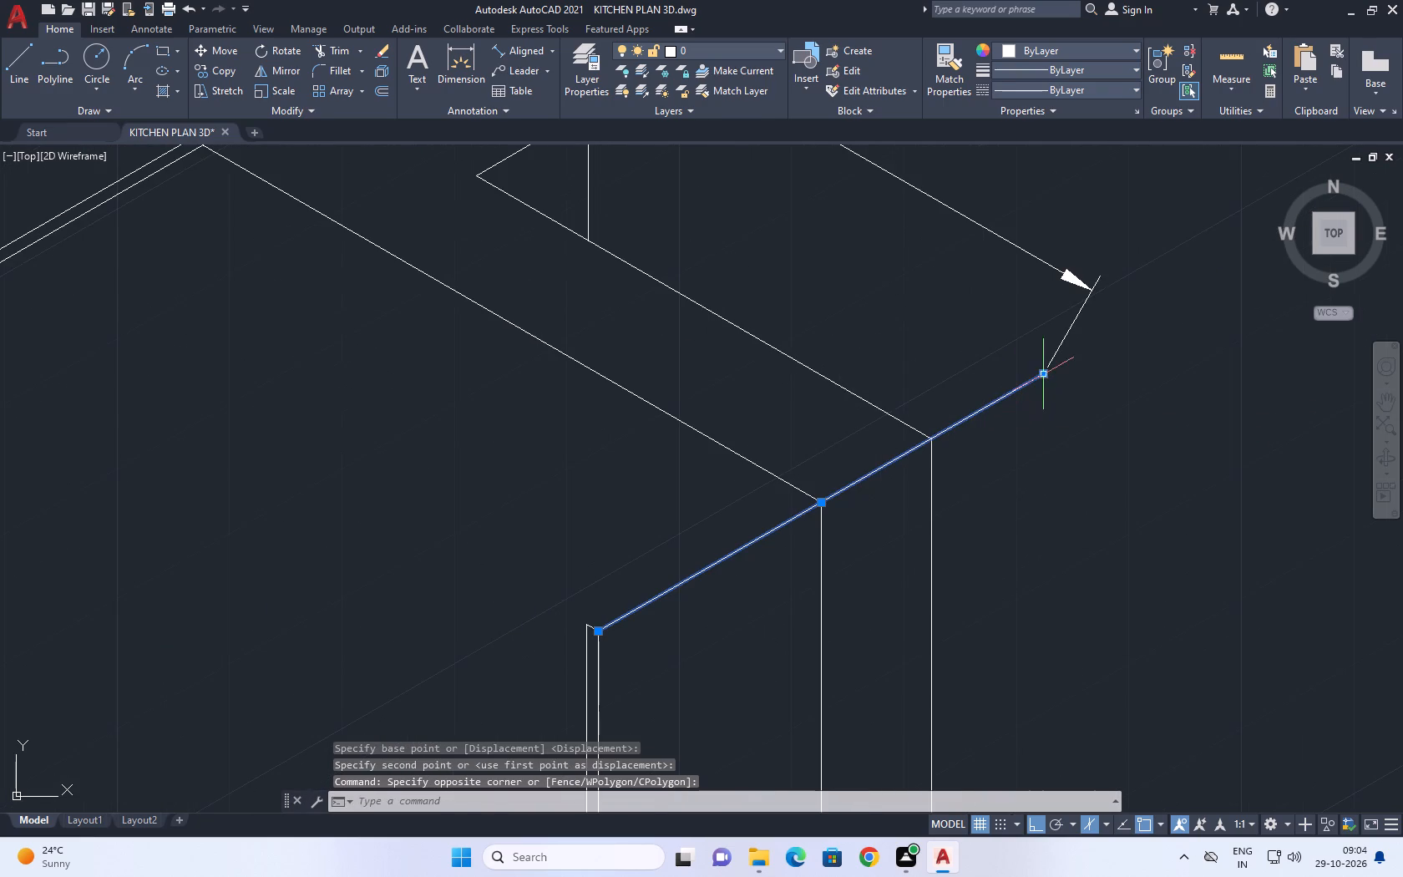
pyautogui.click(1044, 375)
pyautogui.click(931, 437)
pyautogui.rightClick(951, 379)
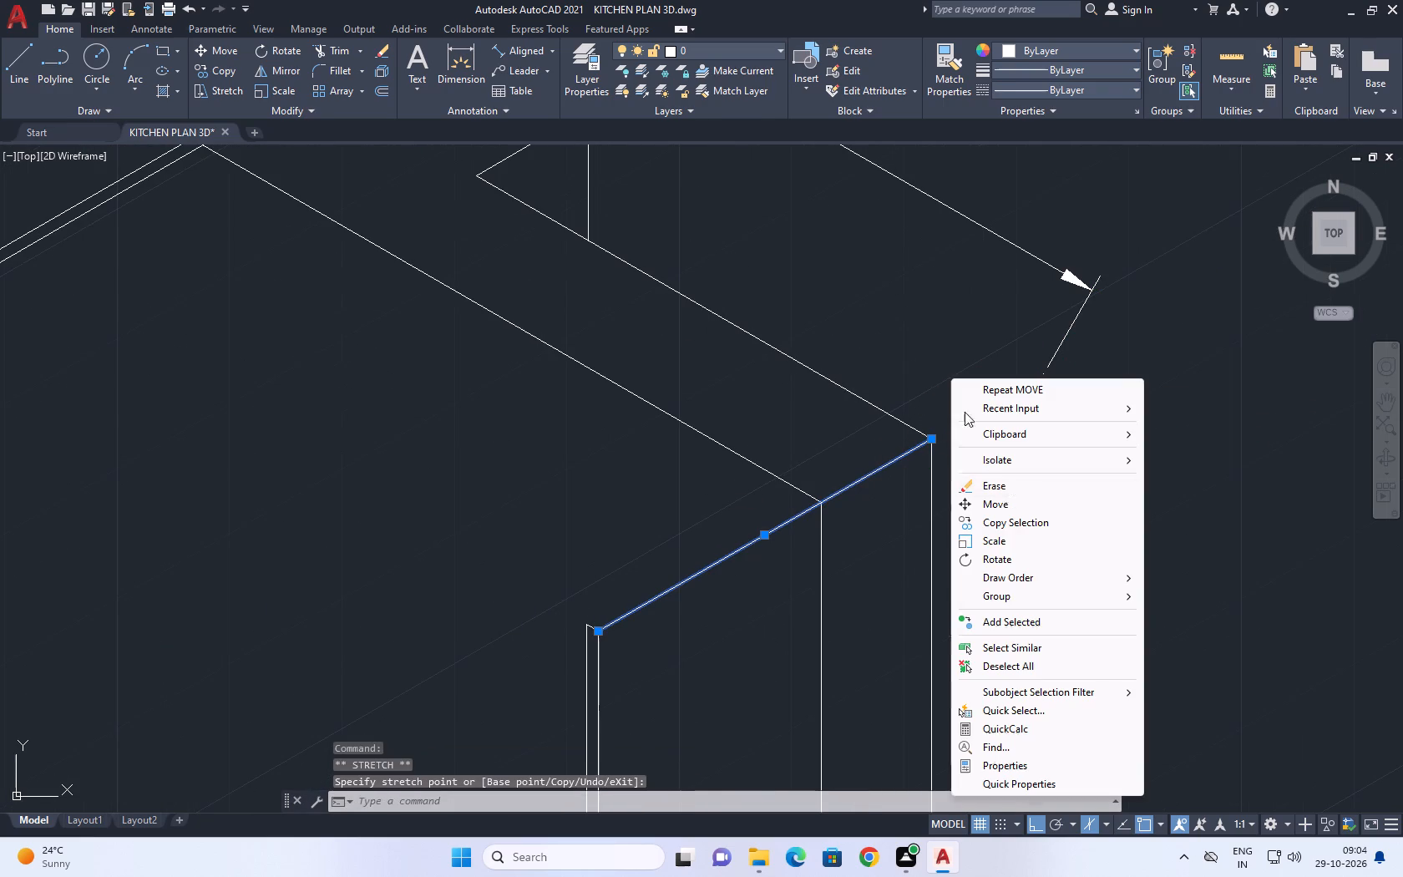
pyautogui.click(1000, 663)
# Erase the two closely spaced vertical lines at the end panel's inner front edge.
pyautogui.scroll(1, 926, 530)
pyautogui.scroll(-4, 926, 530)
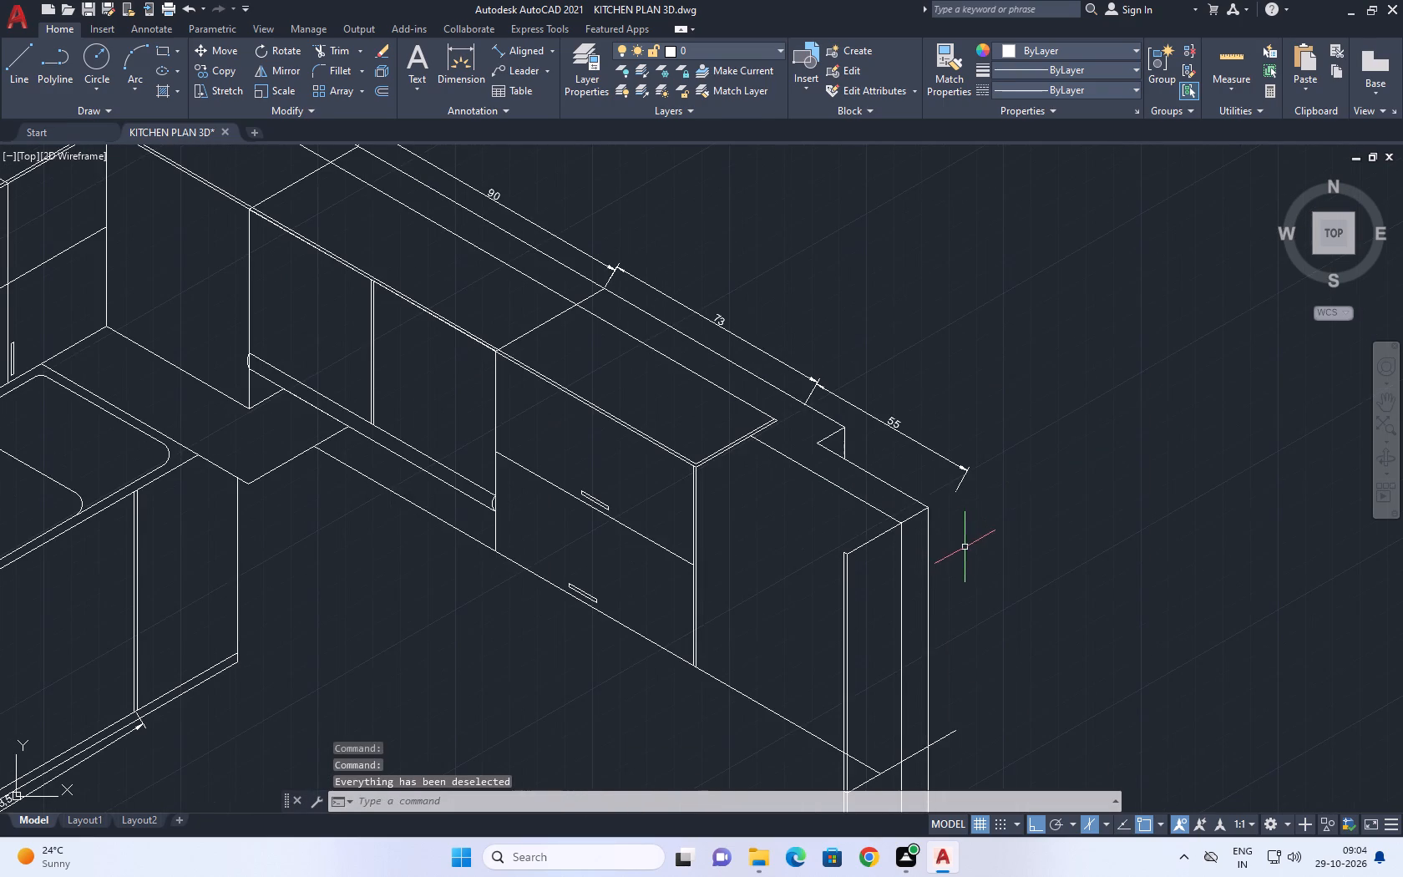
pyautogui.moveTo(964, 546); pyautogui.dragTo(1045, 590, button='middle')
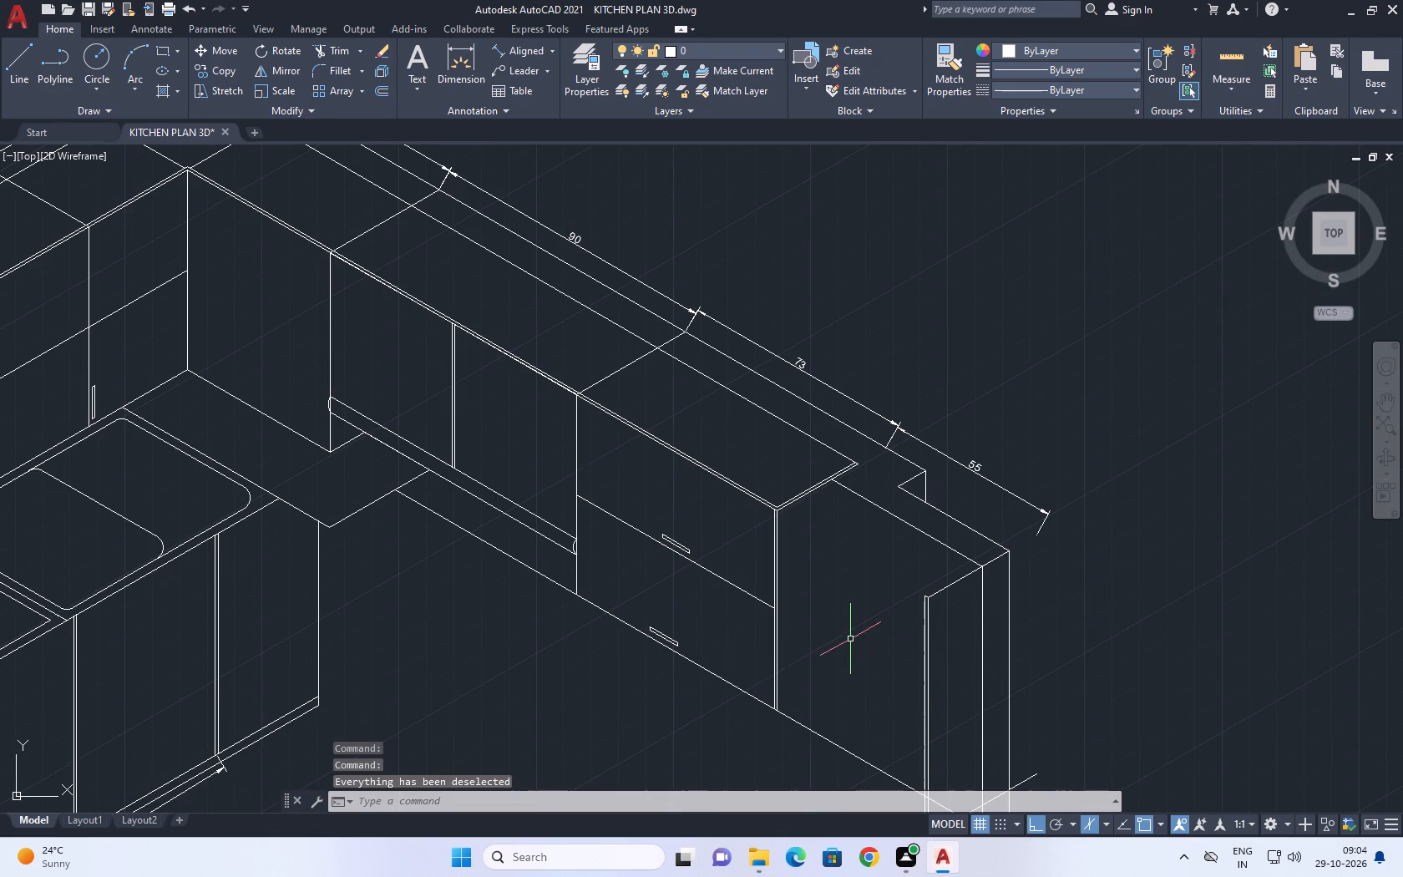
pyautogui.moveTo(1010, 641); pyautogui.dragTo(942, 533, button='middle')
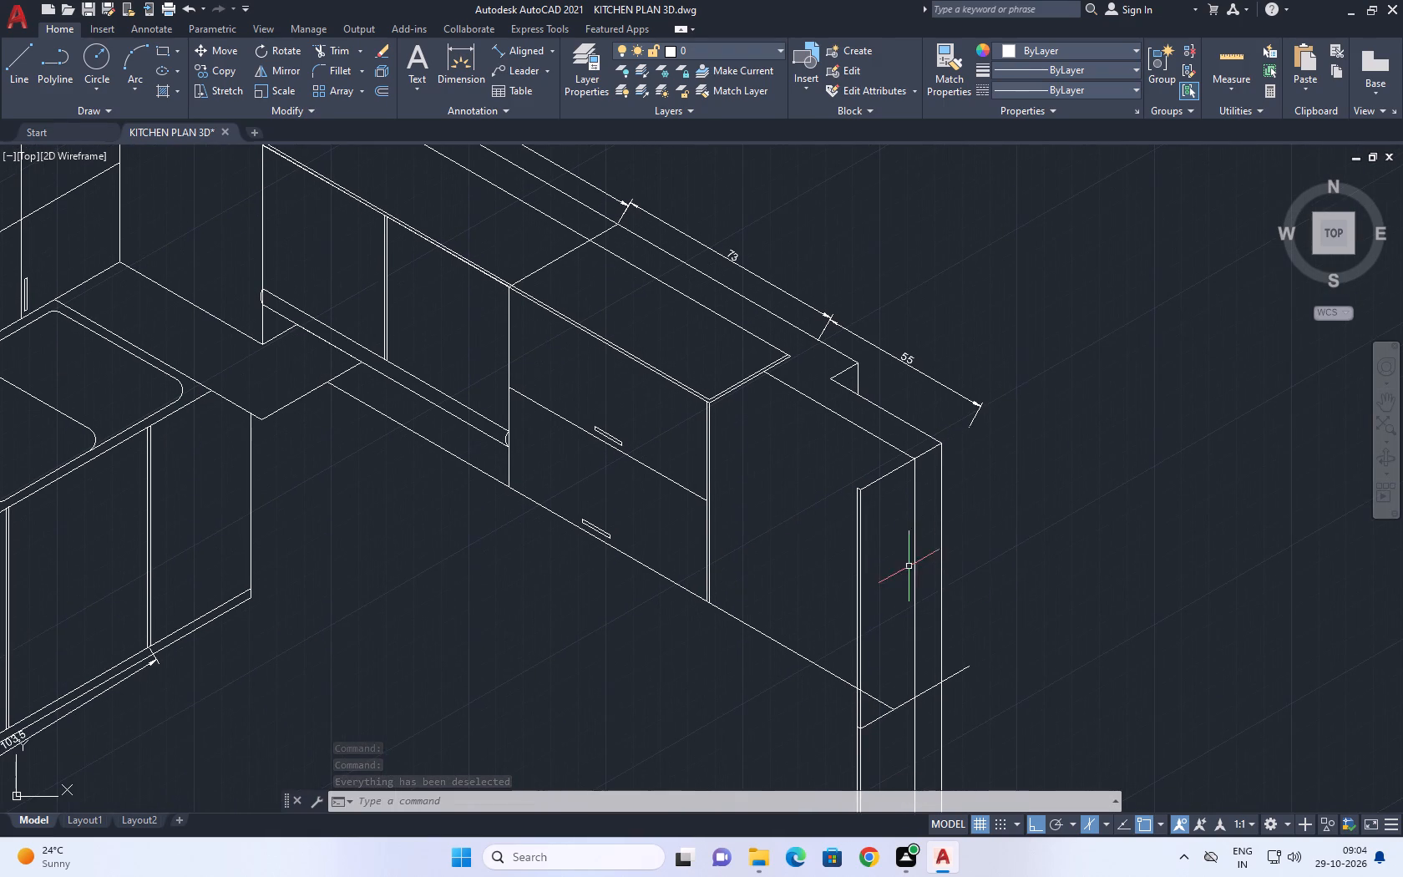
pyautogui.moveTo(725, 515); pyautogui.dragTo(838, 448, button='middle')
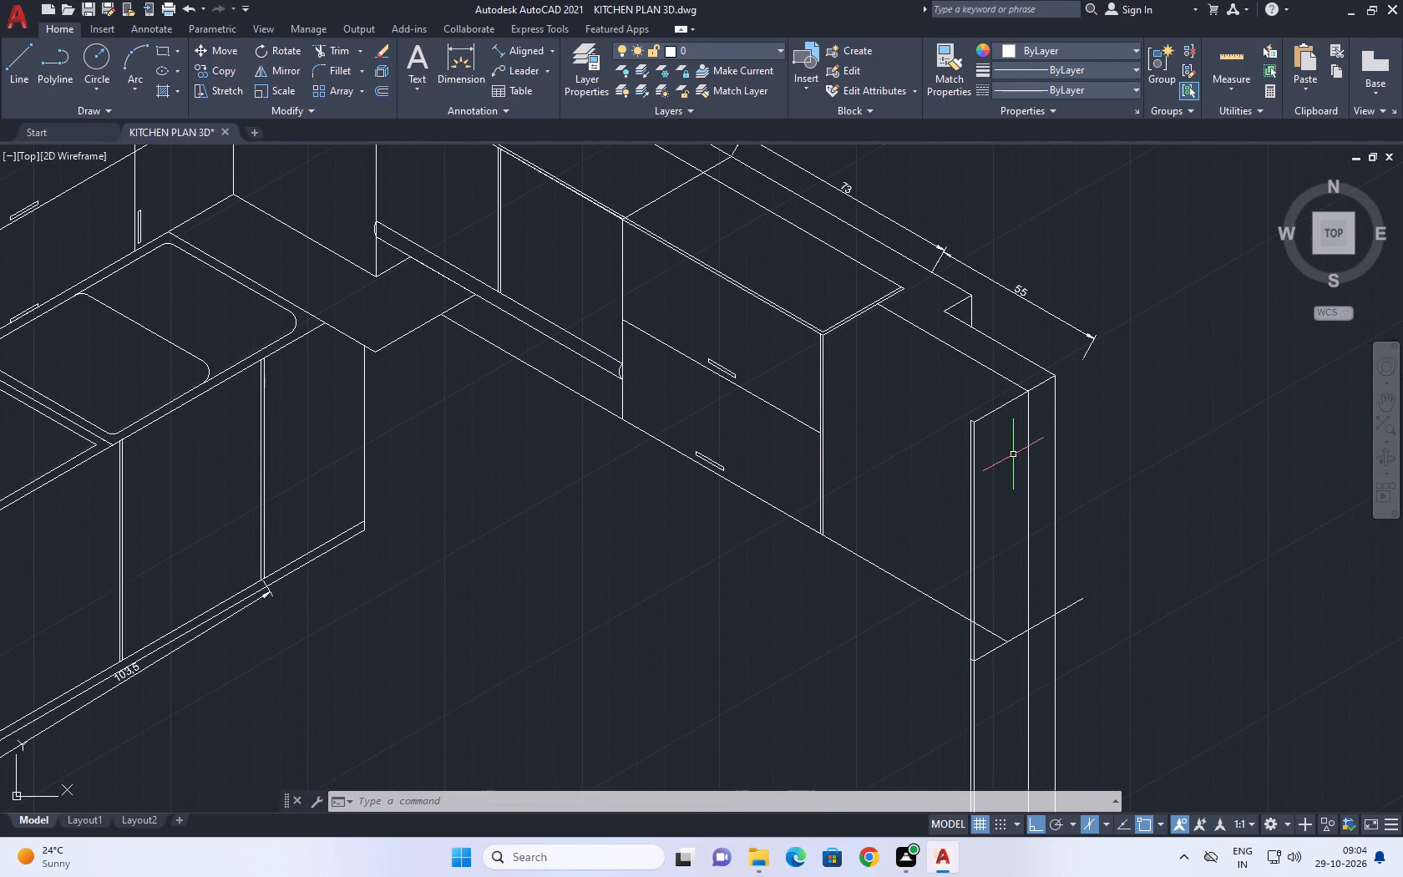
pyautogui.scroll(1, 1006, 452)
pyautogui.moveTo(1009, 540); pyautogui.dragTo(973, 478)
pyautogui.click(916, 392)
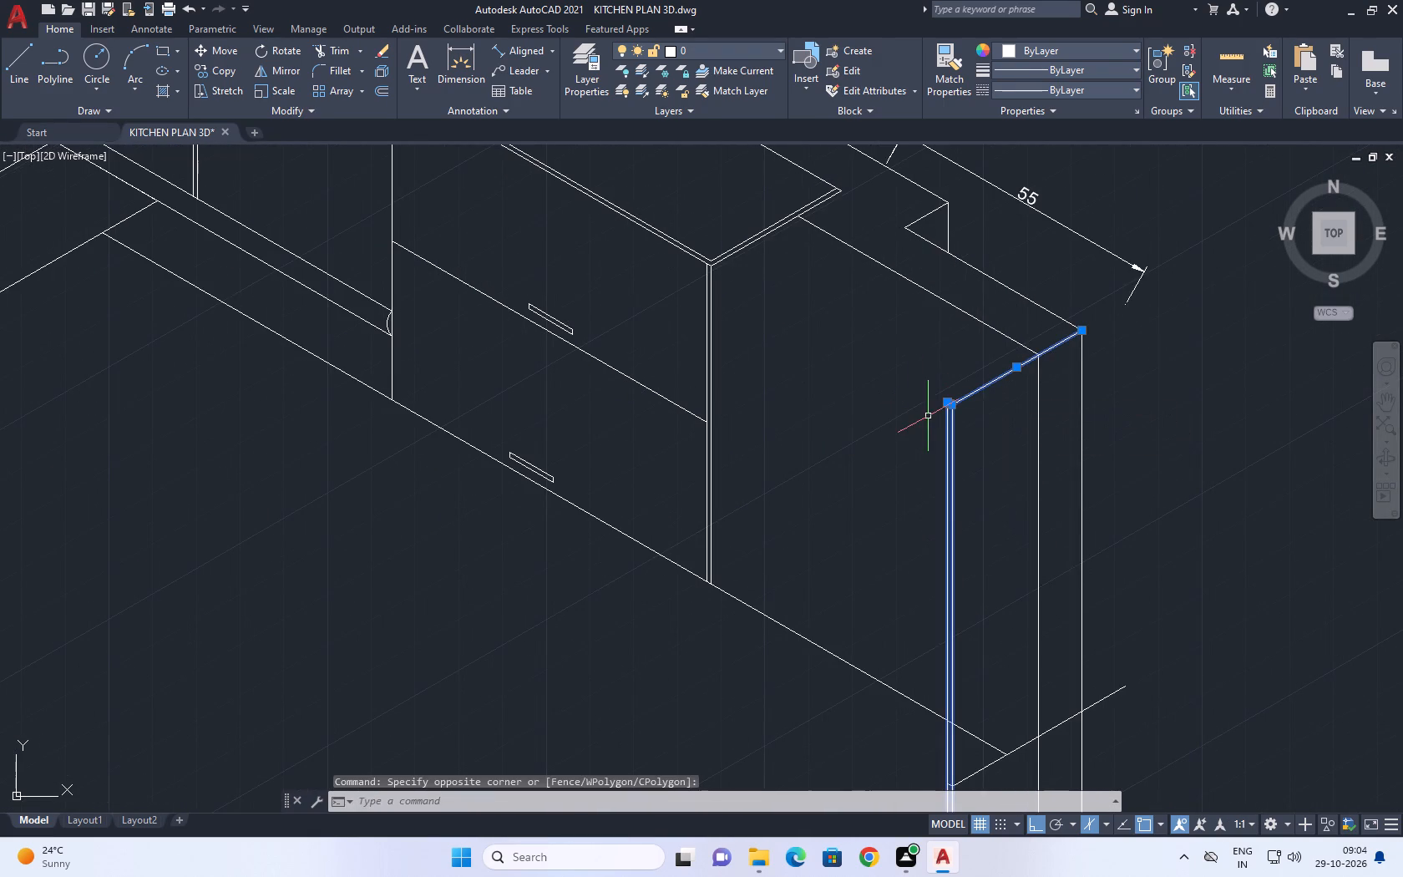
pyautogui.press('Escape')
pyautogui.moveTo(973, 487); pyautogui.dragTo(961, 489)
pyautogui.click(935, 499)
pyautogui.moveTo(949, 494); pyautogui.dragTo(929, 483, button='middle')
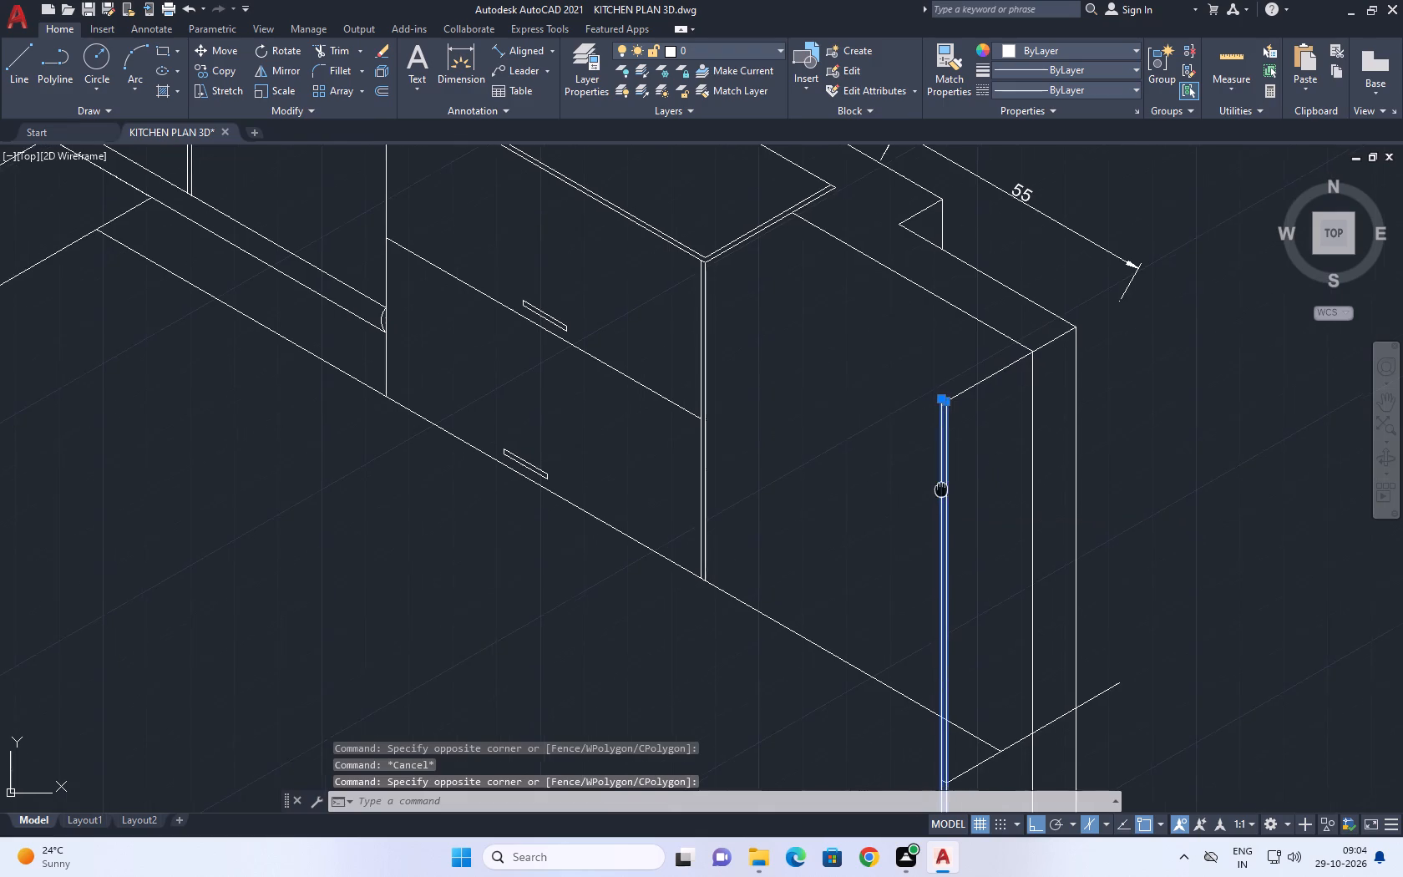
pyautogui.moveTo(929, 483); pyautogui.dragTo(912, 471, button='middle')
pyautogui.press('Delete')
# Trim the end panel's crosswise top edge back to the remaining inner vertical line and erase the leftover short stub.
pyautogui.click(925, 392)
pyautogui.click(906, 353)
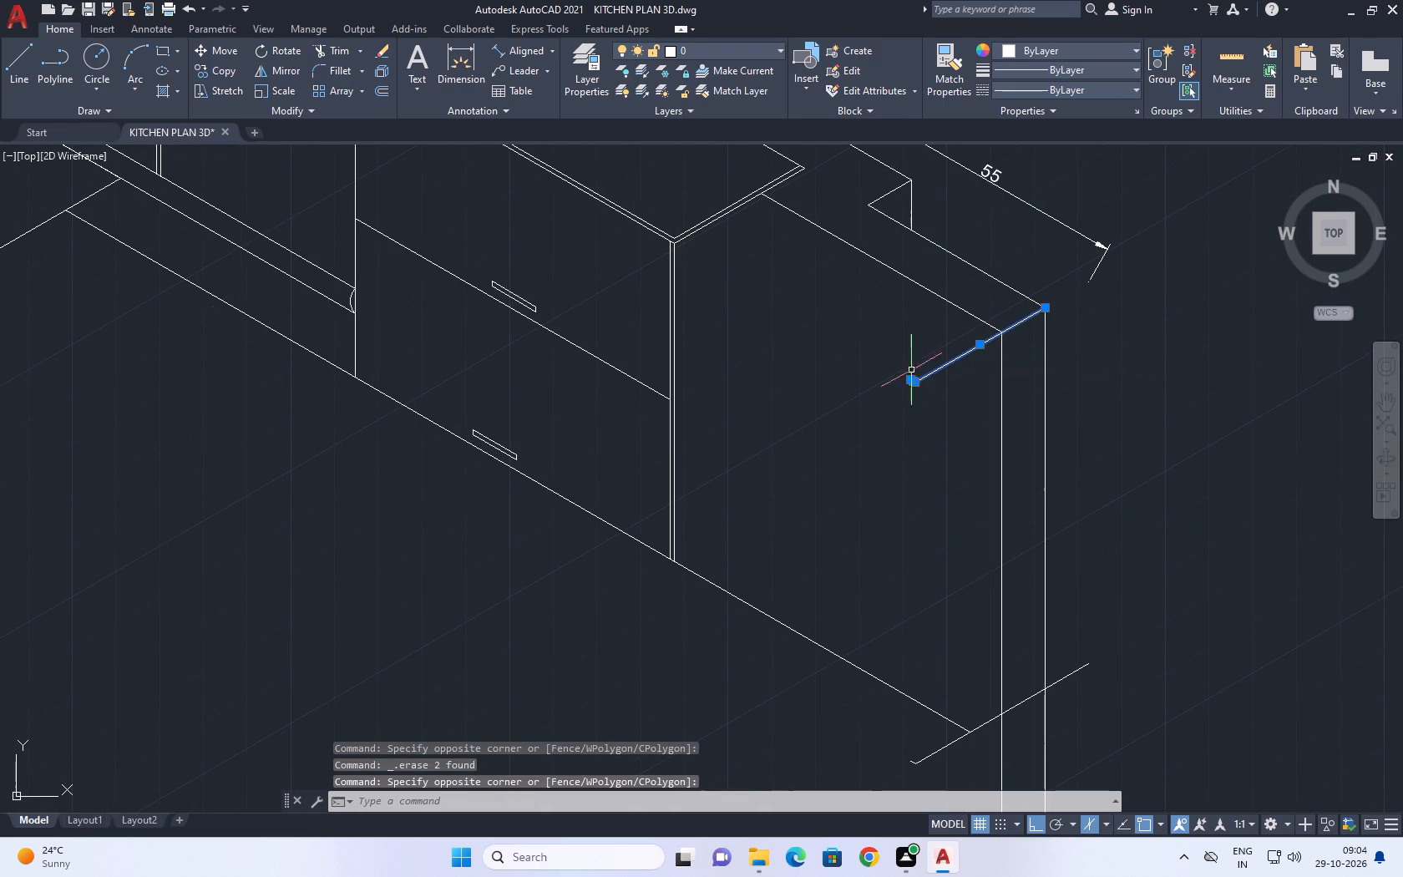
pyautogui.press('Escape')
pyautogui.write('tr')
pyautogui.press('space')
pyautogui.click(948, 403)
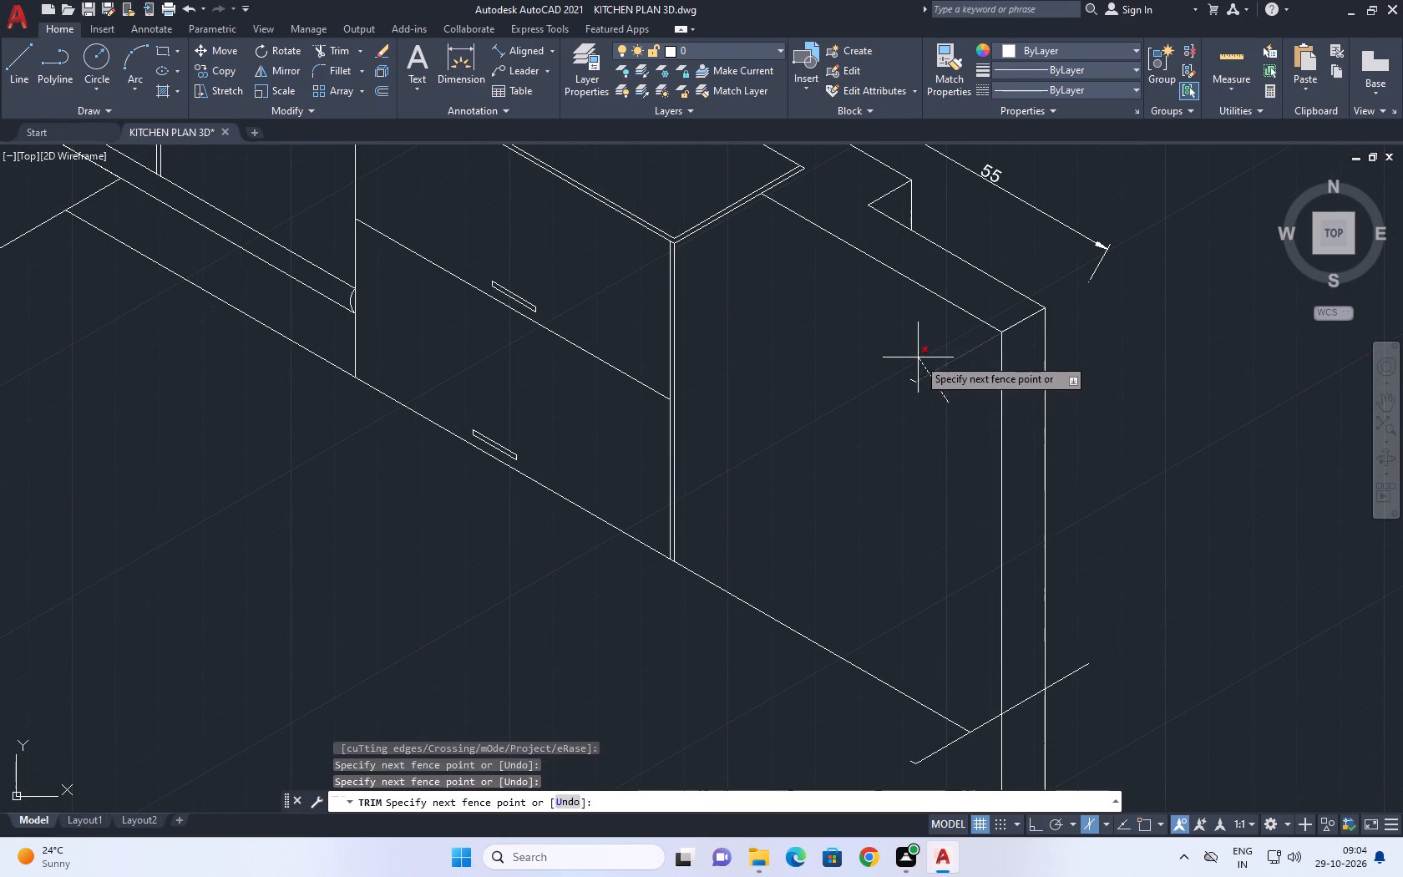
pyautogui.click(918, 357)
pyautogui.press('Escape')
pyautogui.scroll(2, 912, 383)
pyautogui.click(931, 368)
pyautogui.click(879, 384)
pyautogui.press('Delete')
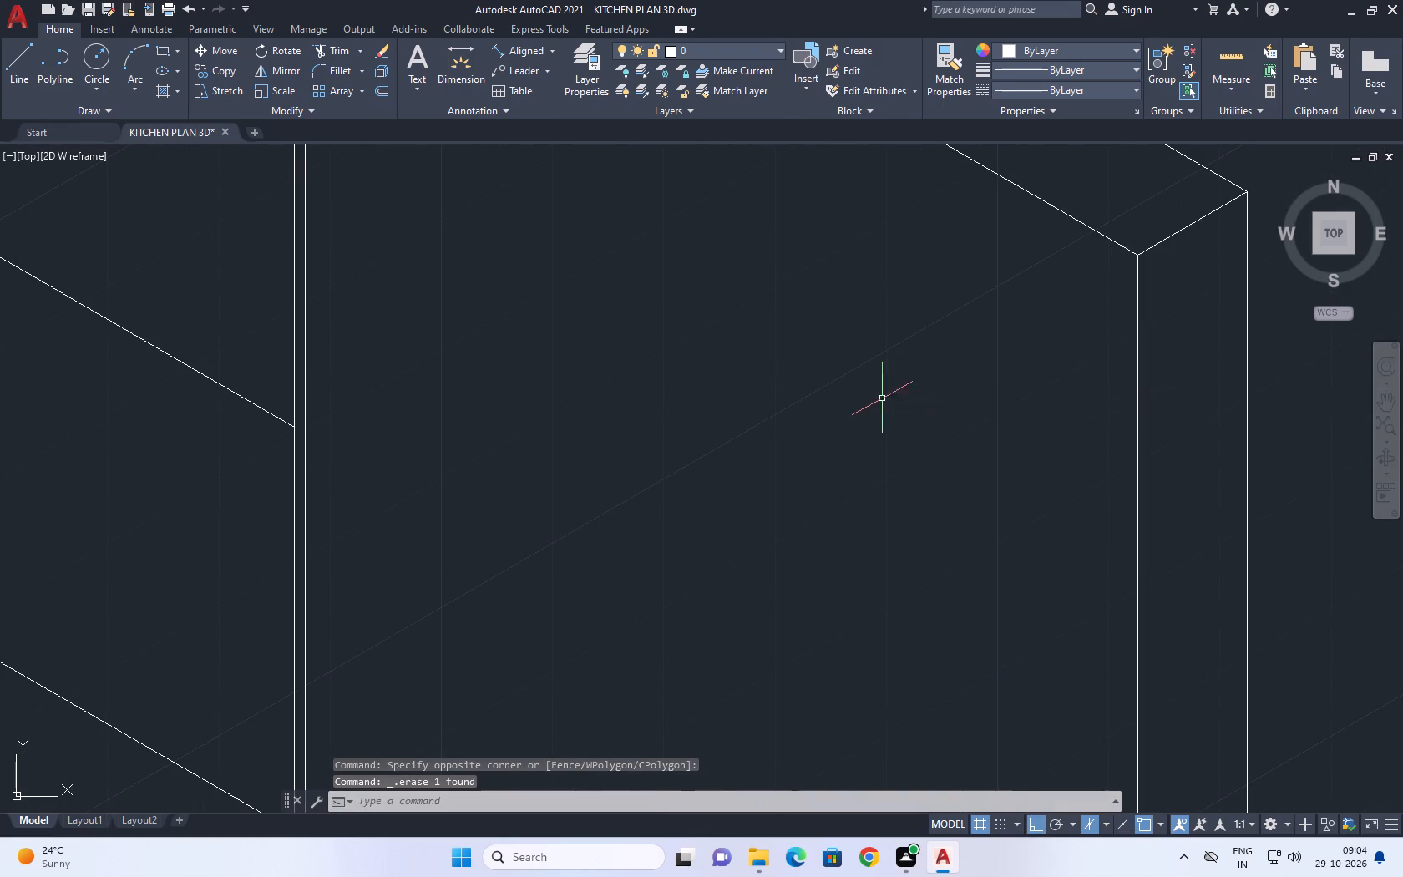
# Erase the tiny stub at the inner end of the lower crosswise line on the end panel.
pyautogui.scroll(-3, 955, 411)
pyautogui.moveTo(1040, 460); pyautogui.dragTo(1040, 397, button='middle')
pyautogui.scroll(2, 933, 642)
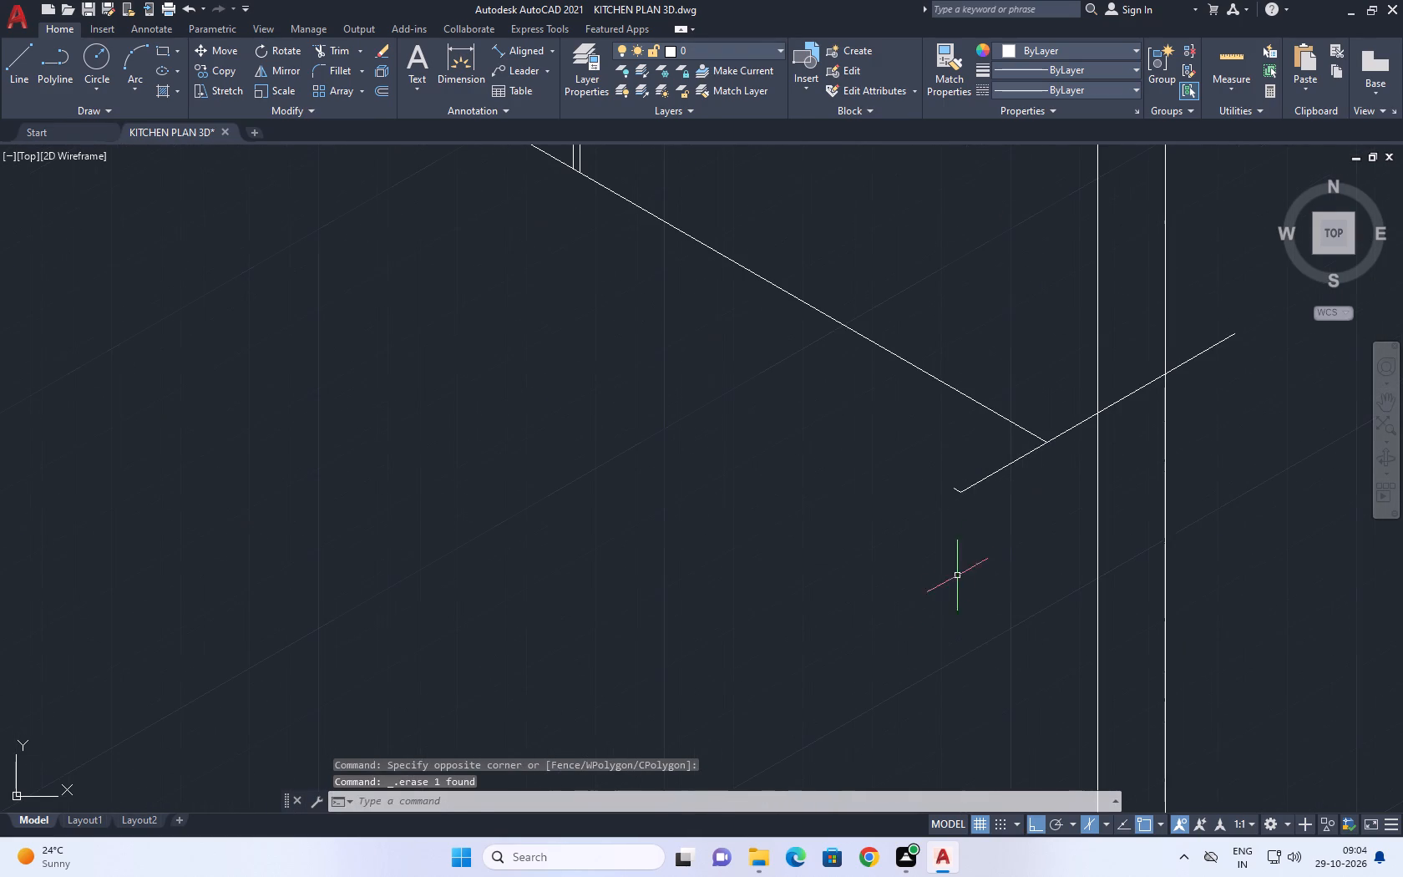
pyautogui.click(1000, 538)
pyautogui.click(960, 480)
pyautogui.press('Escape')
pyautogui.moveTo(889, 448); pyautogui.dragTo(916, 463)
pyautogui.moveTo(994, 558); pyautogui.dragTo(995, 589)
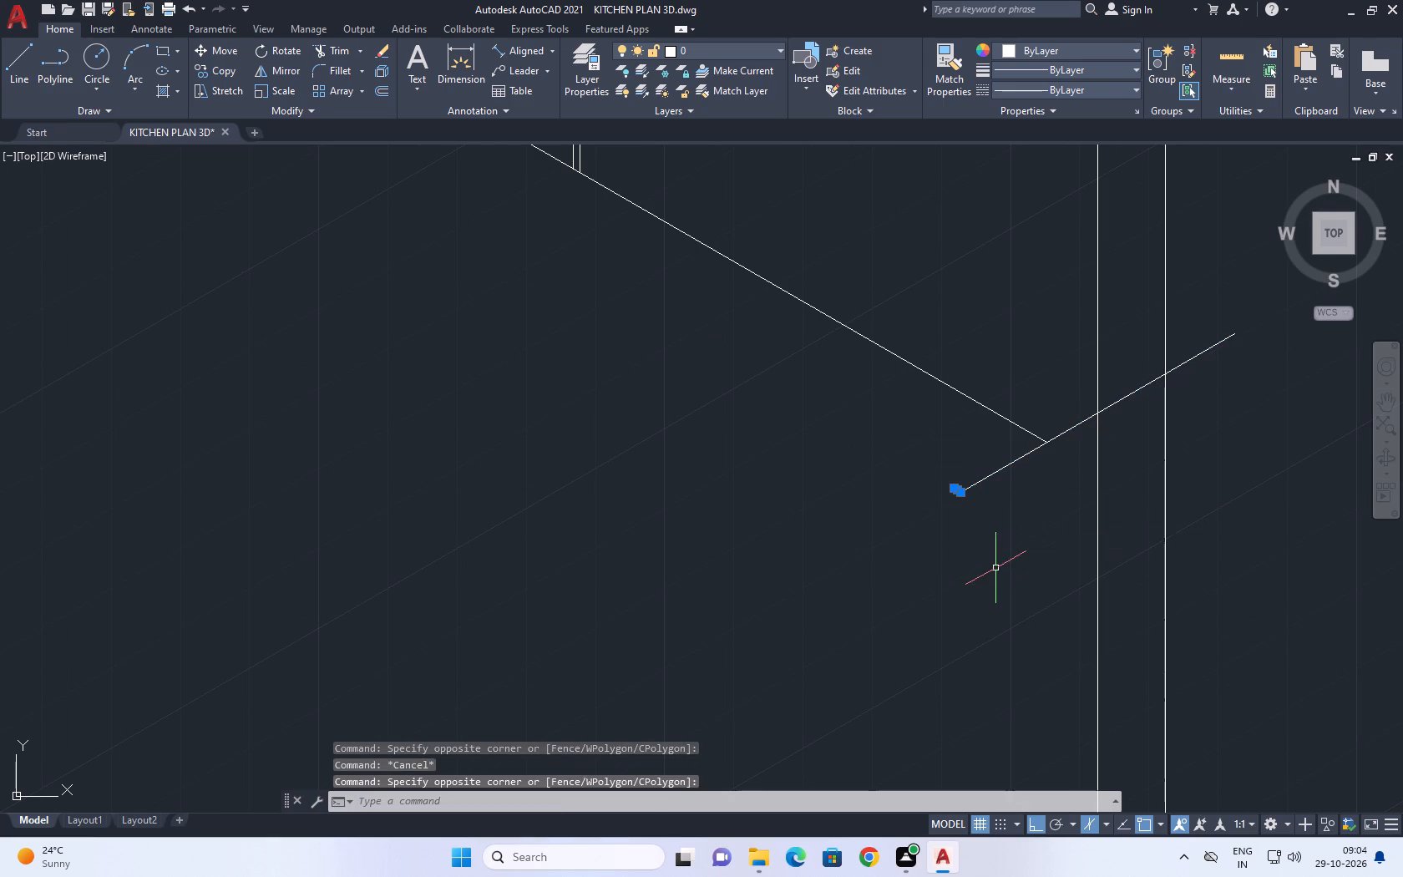
pyautogui.press('Delete')
# Trim the lower crosswise line's inner overrun at the corner with the cabinets' long bottom edge.
pyautogui.moveTo(991, 498); pyautogui.dragTo(976, 570, button='middle')
pyautogui.press('t')
pyautogui.press('r')
pyautogui.press('space')
pyautogui.click(954, 524)
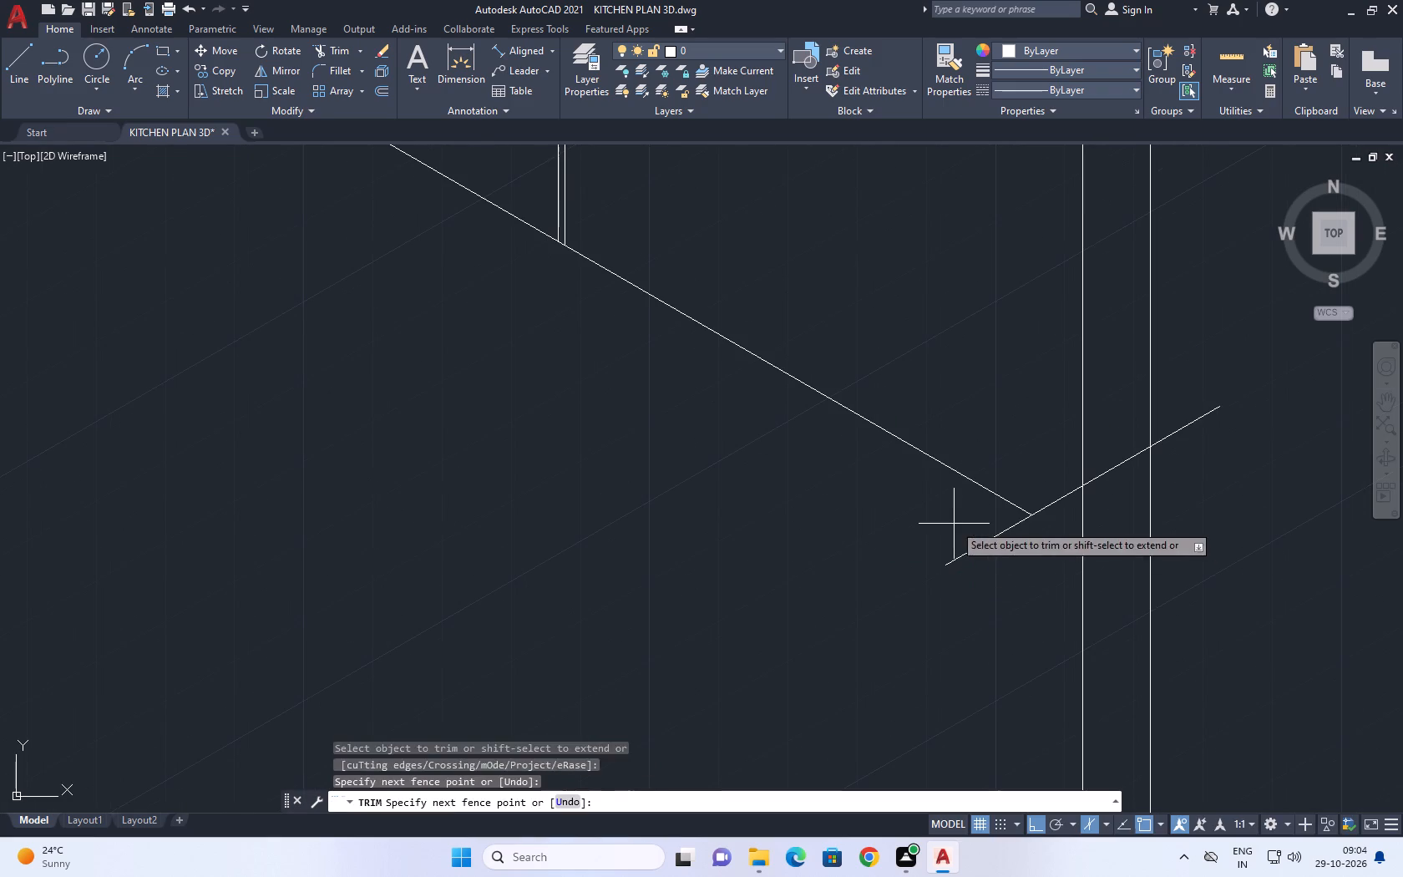
pyautogui.click(998, 618)
# Trim the lower crosswise line's overrun beyond the end panel's outer vertical edge.
pyautogui.scroll(-2, 953, 543)
pyautogui.moveTo(1069, 518); pyautogui.dragTo(1021, 552, button='middle')
pyautogui.click(1015, 505)
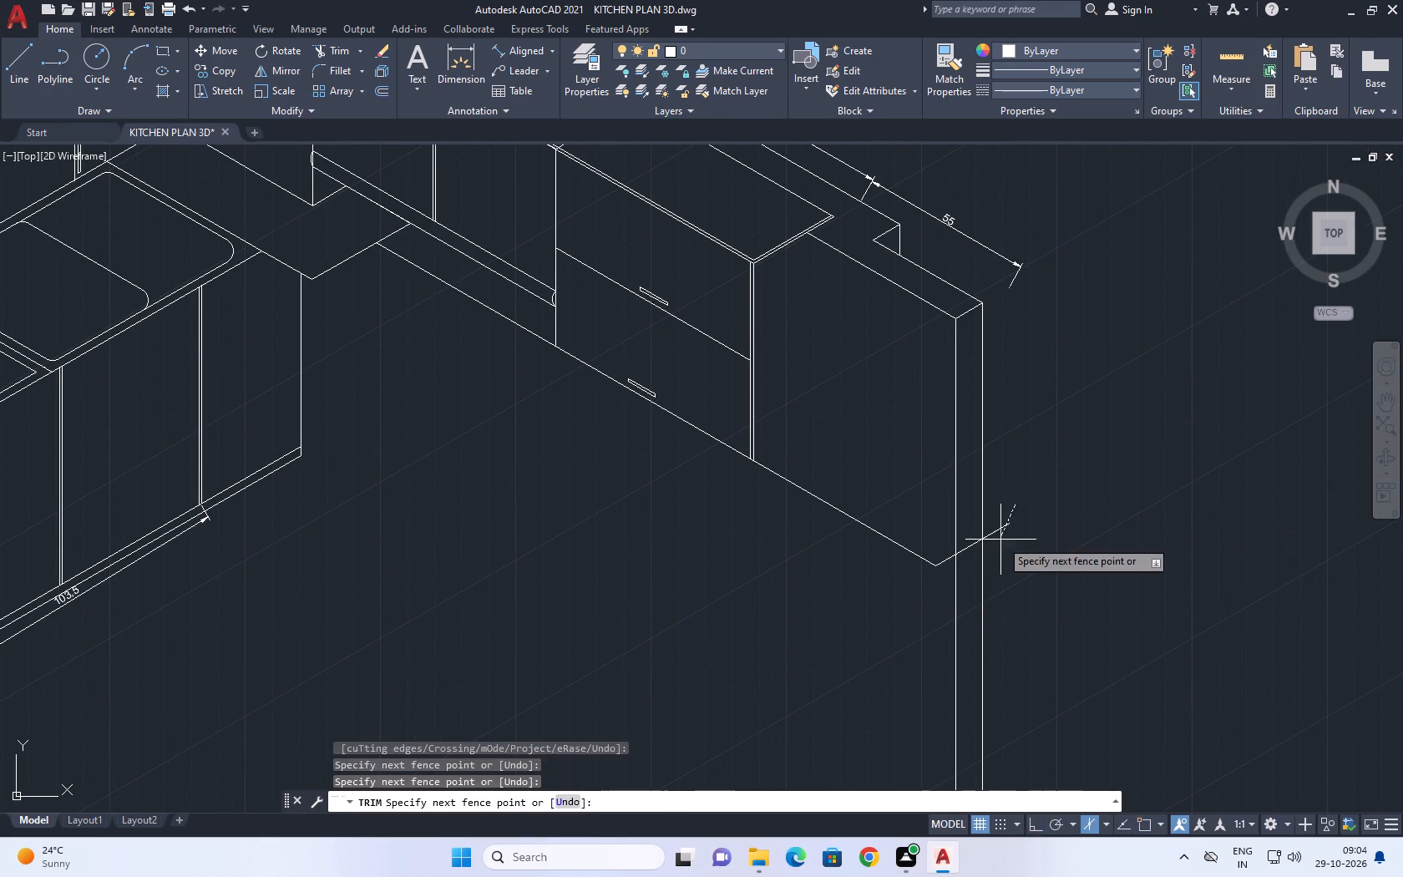
pyautogui.click(1000, 556)
pyautogui.press('Escape')
pyautogui.press('space')
pyautogui.click(1002, 518)
pyautogui.click(1000, 558)
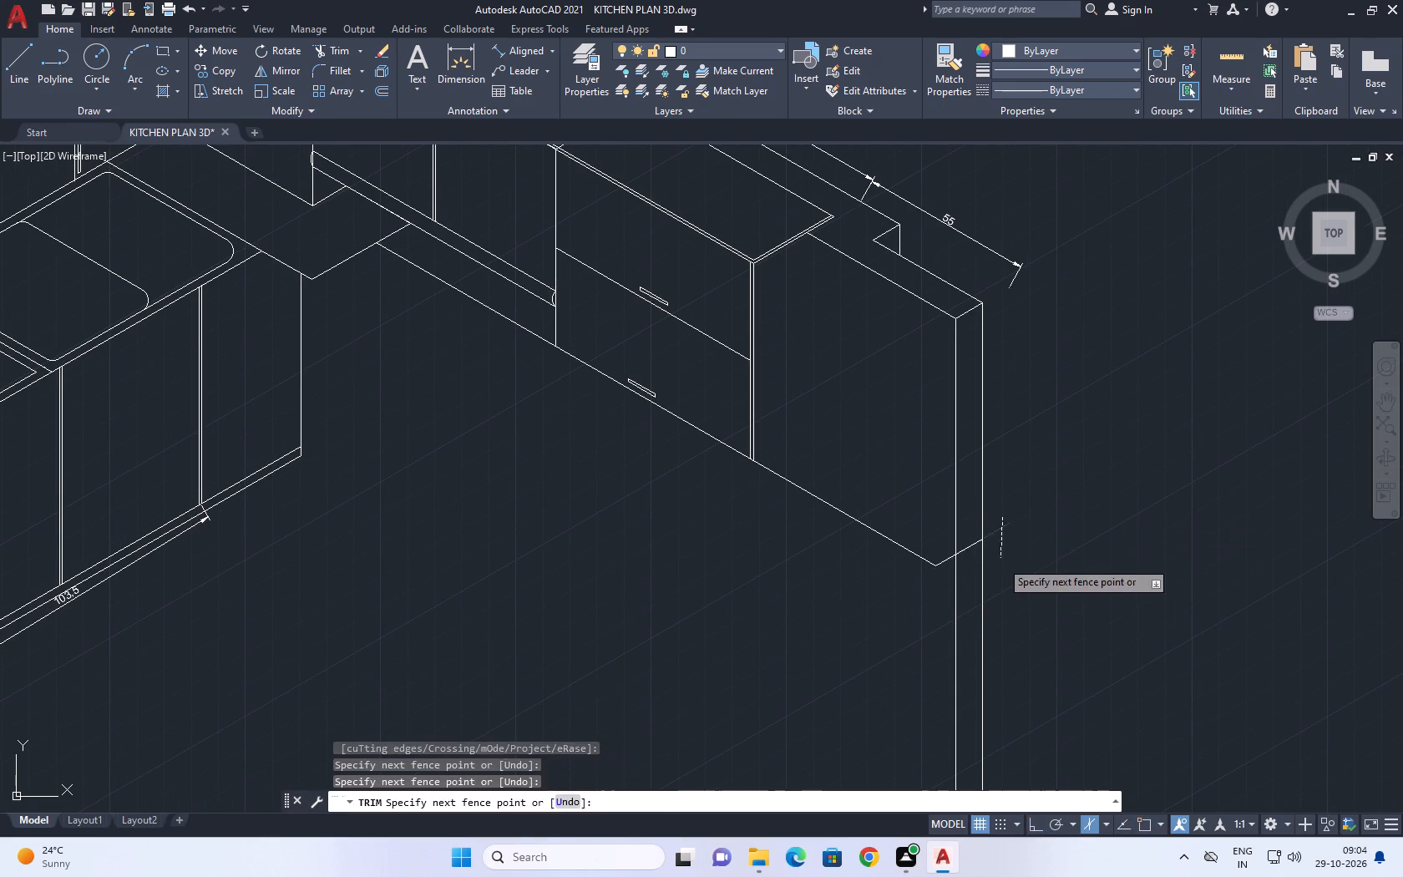
pyautogui.moveTo(818, 468); pyautogui.dragTo(843, 520, button='middle')
pyautogui.press('Escape')
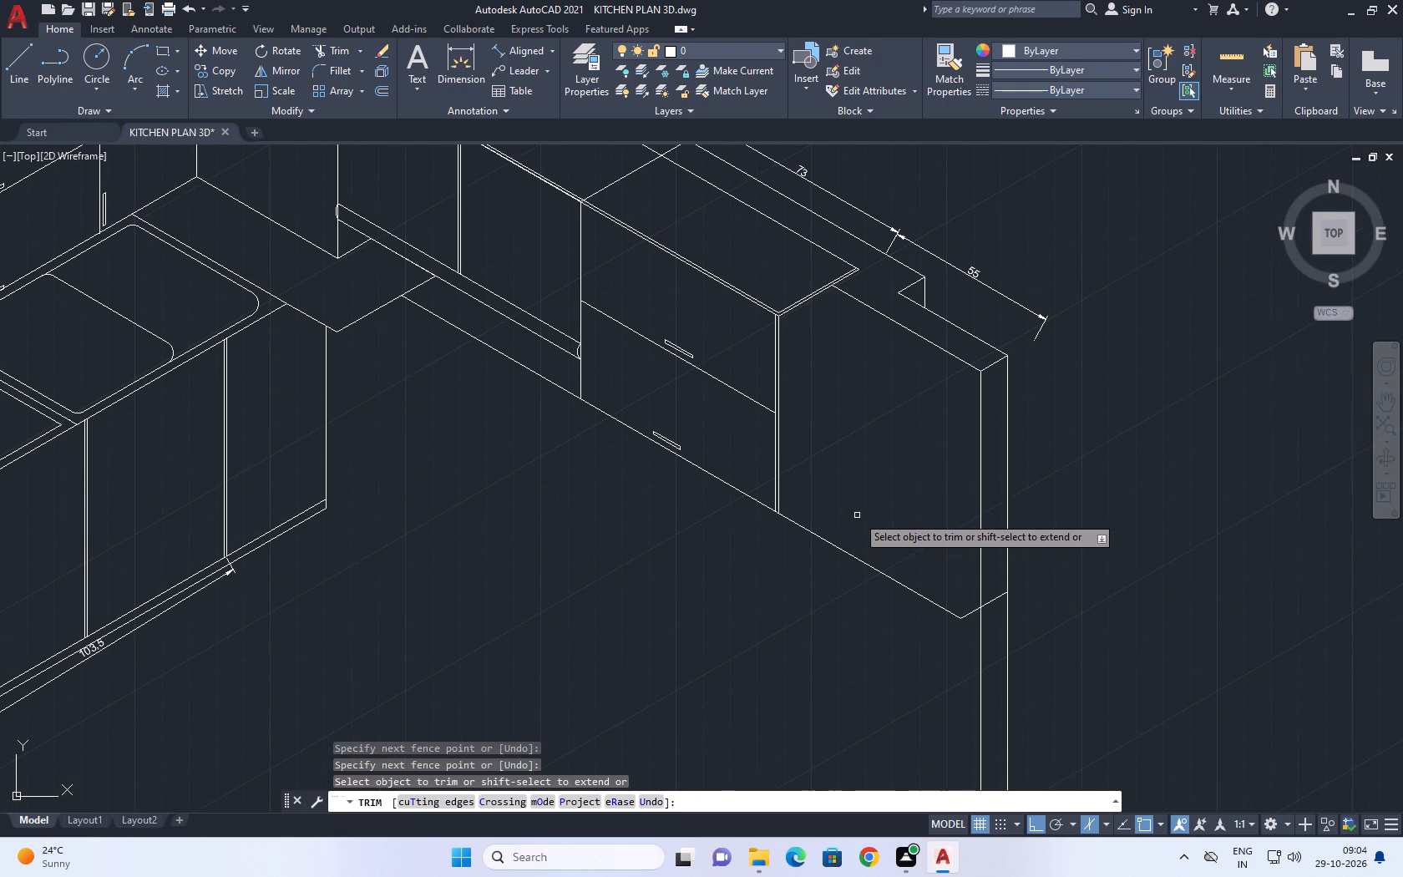
pyautogui.scroll(-1, 858, 515)
pyautogui.rightClick(871, 504)
pyautogui.click(922, 534)
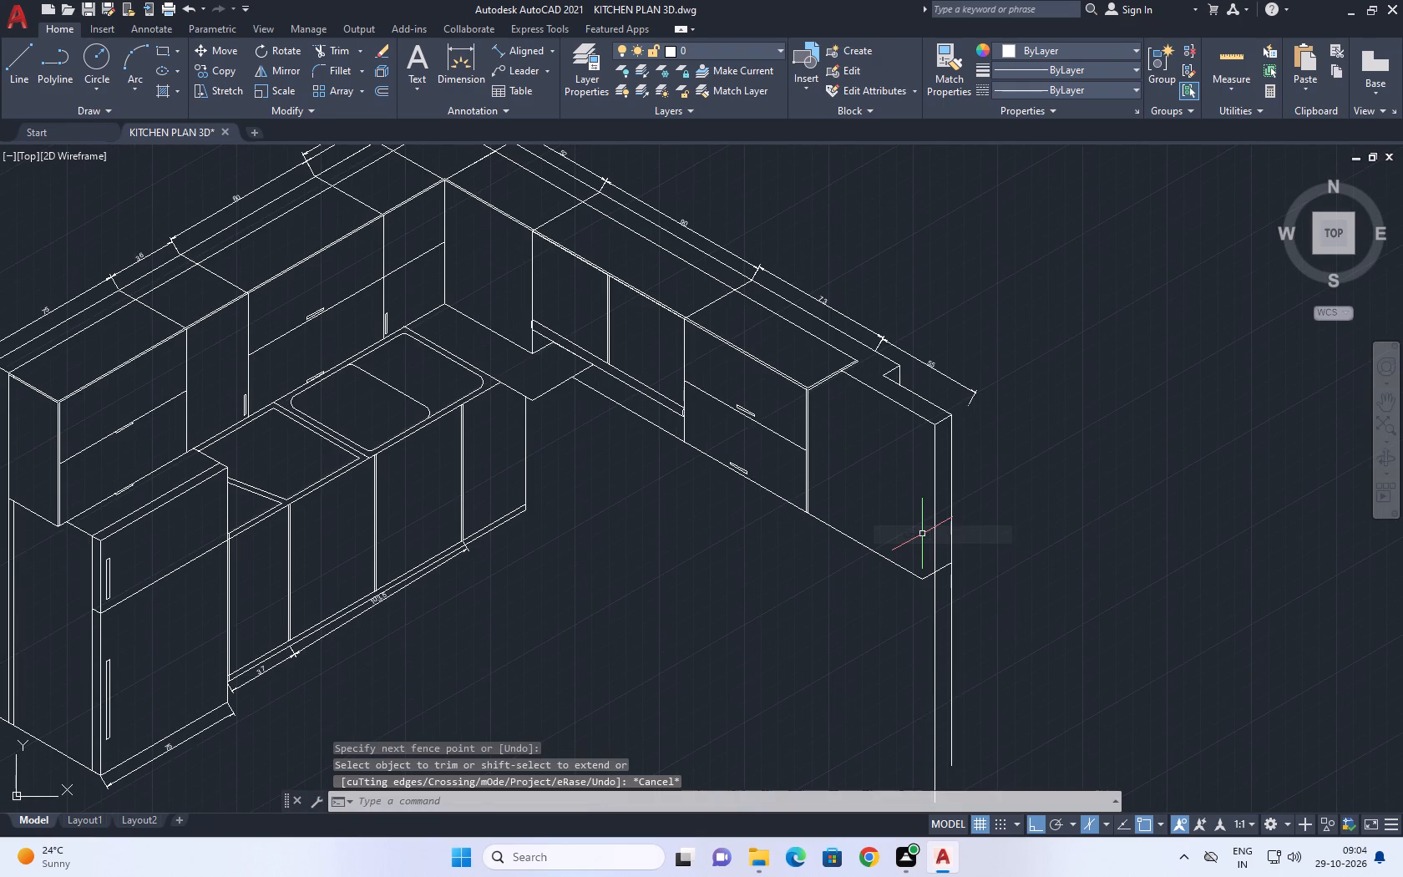
# Draw a vertical line from where the 55 section's inner top edge meets the 73-wide cabinet's side, down past the long bottom edge.
pyautogui.scroll(2, 798, 399)
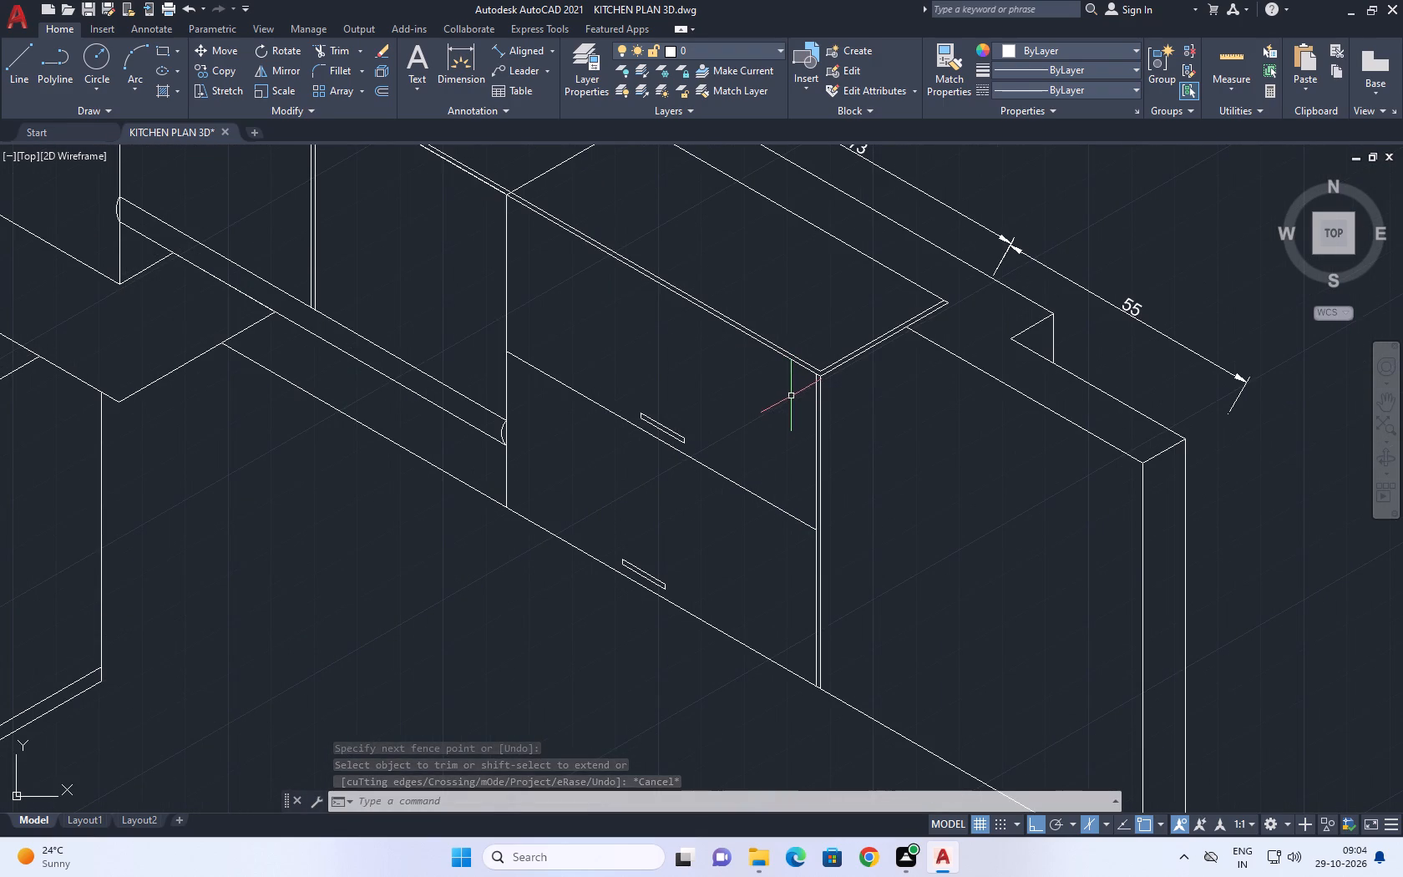
pyautogui.press('l')
pyautogui.press('space')
pyautogui.scroll(3, 898, 332)
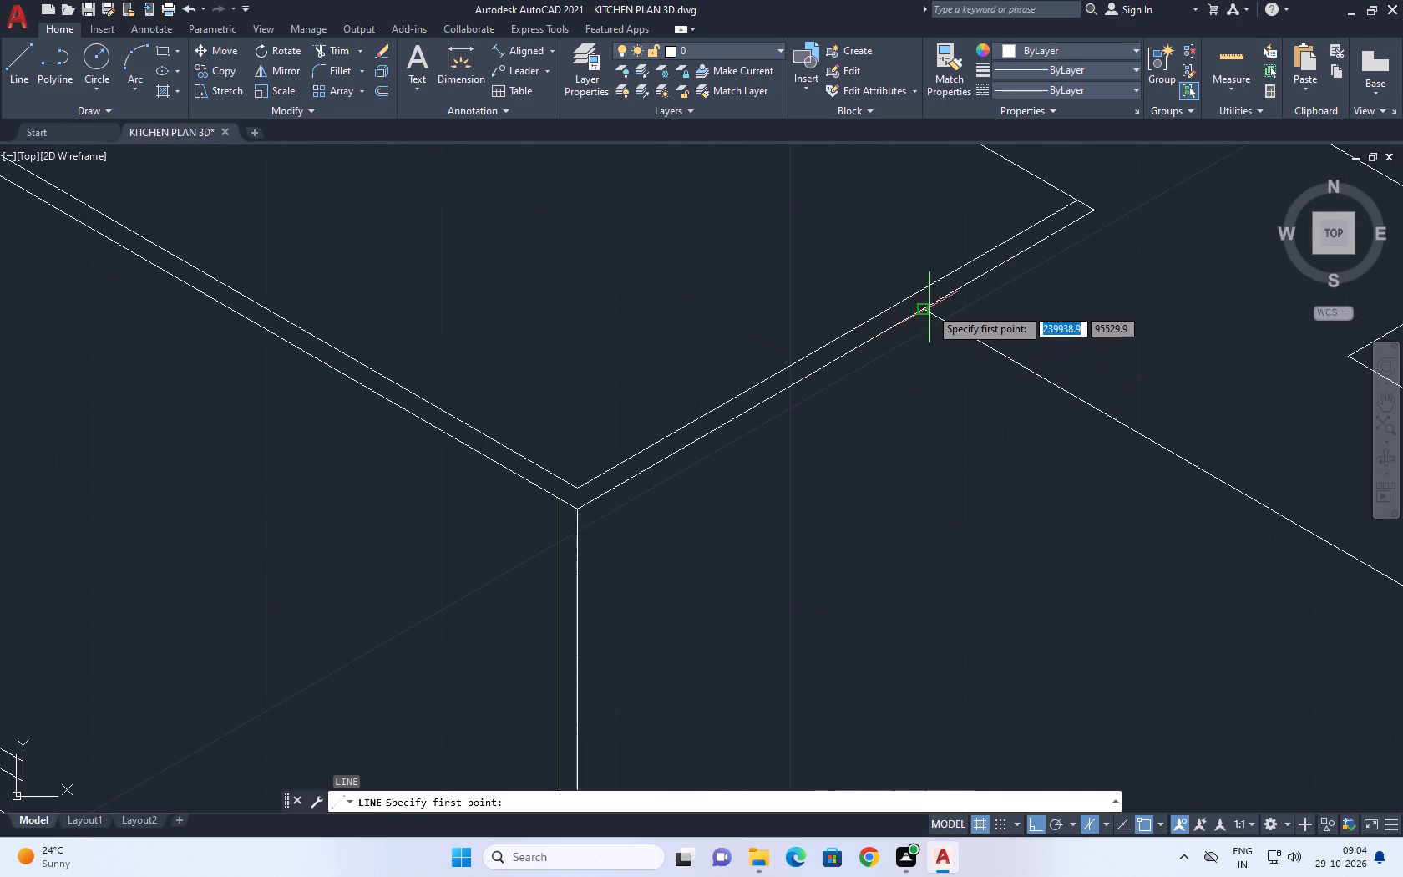
pyautogui.click(923, 309)
pyautogui.scroll(-4, 876, 688)
pyautogui.moveTo(881, 719); pyautogui.dragTo(884, 531, button='middle')
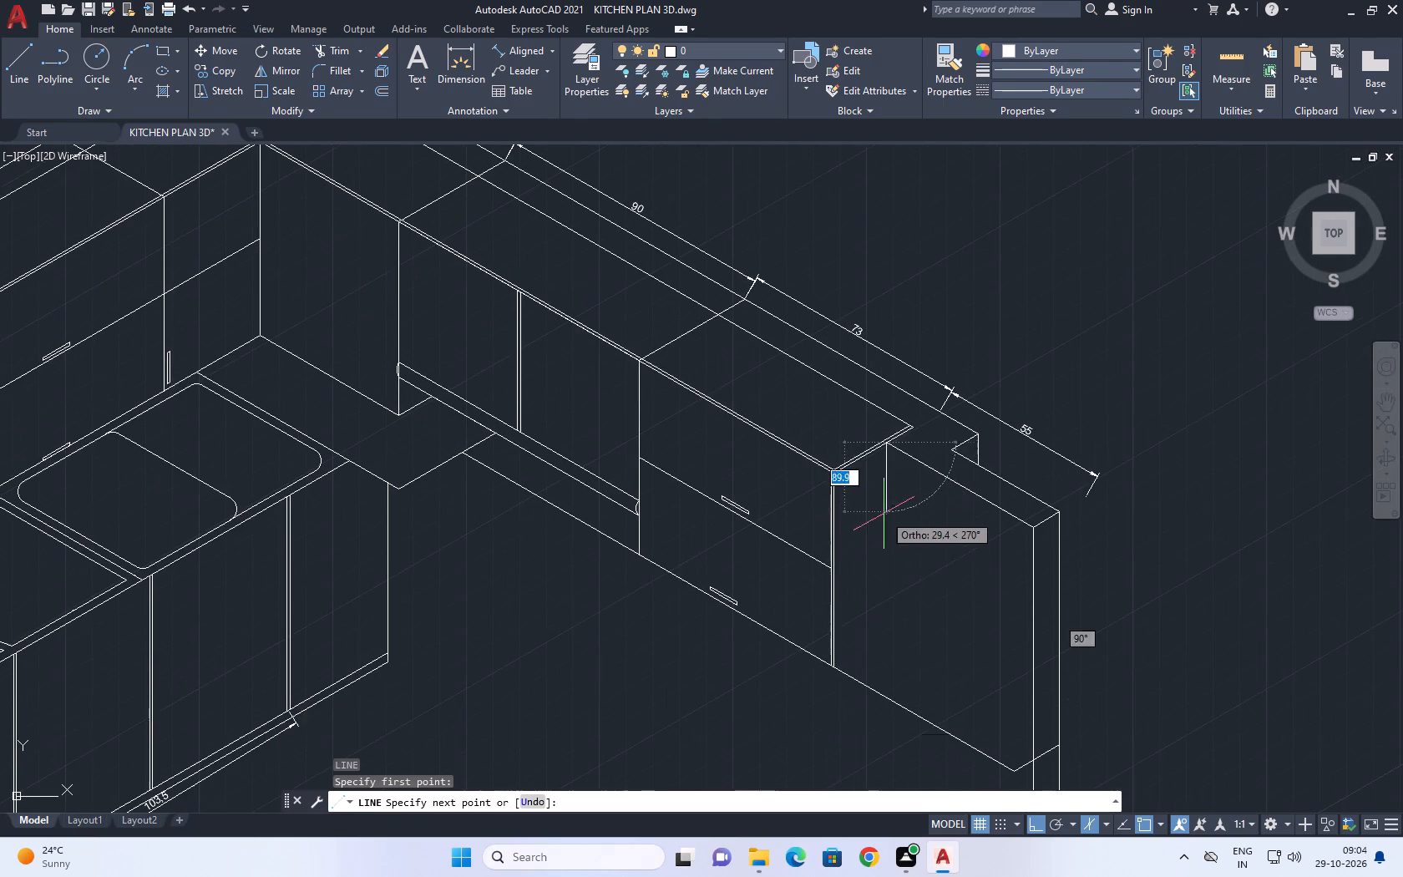
pyautogui.scroll(1, 888, 585)
pyautogui.moveTo(879, 587); pyautogui.dragTo(899, 516, button='middle')
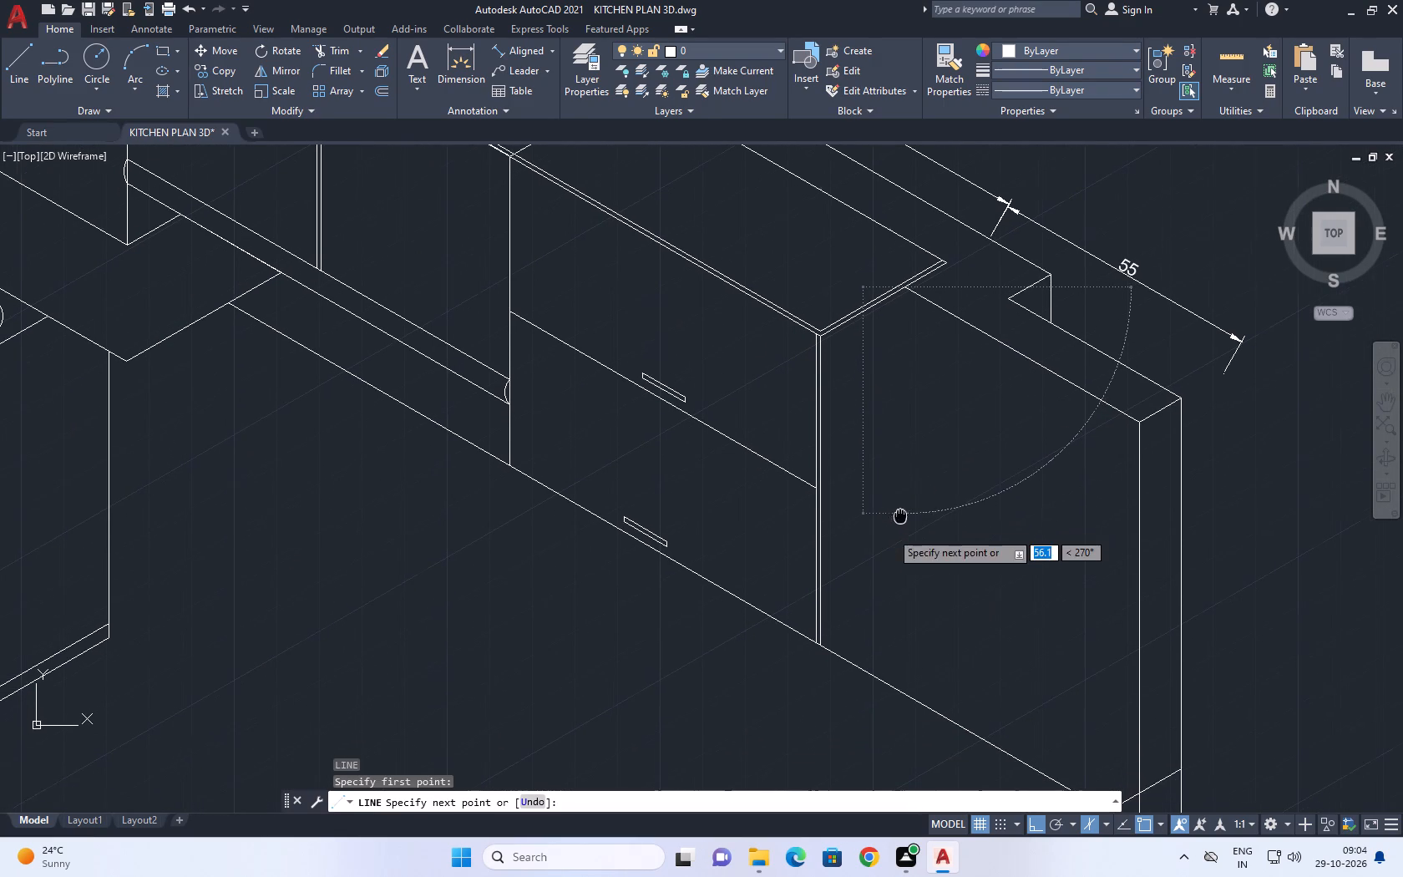
pyautogui.moveTo(905, 594); pyautogui.dragTo(919, 505, button='middle')
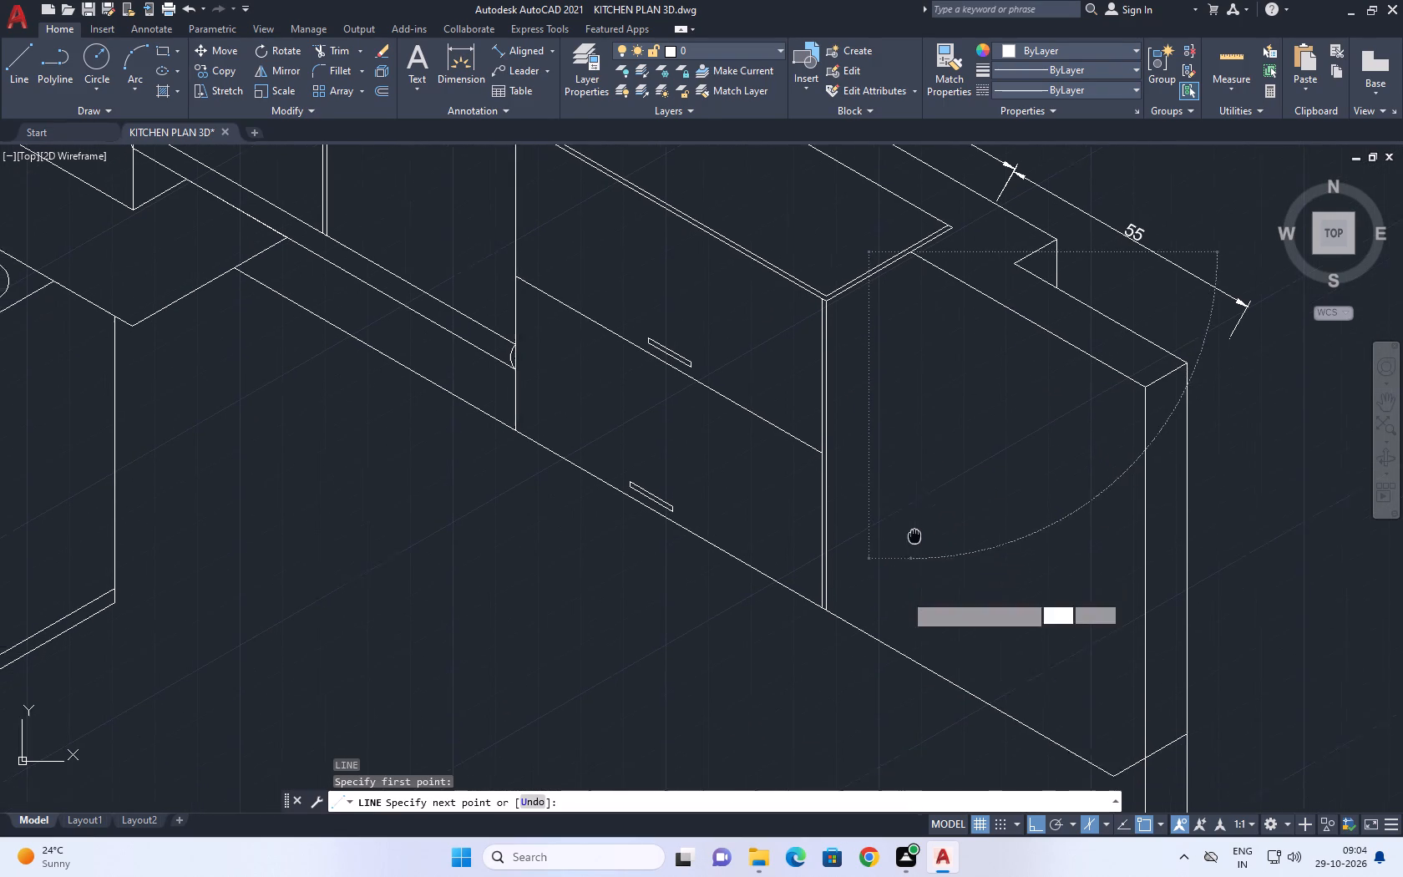
pyautogui.click(897, 636)
pyautogui.press('space')
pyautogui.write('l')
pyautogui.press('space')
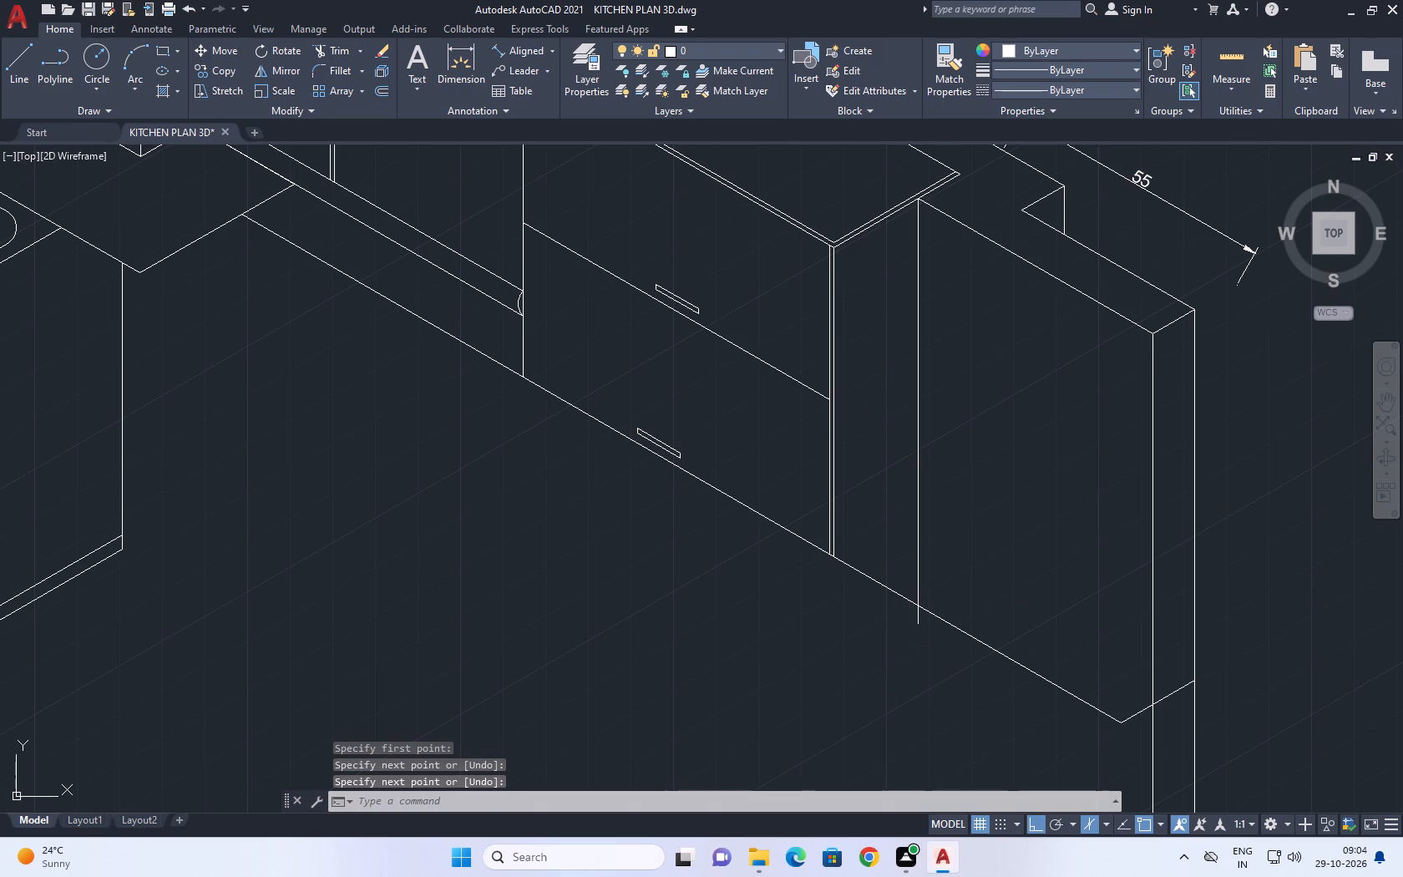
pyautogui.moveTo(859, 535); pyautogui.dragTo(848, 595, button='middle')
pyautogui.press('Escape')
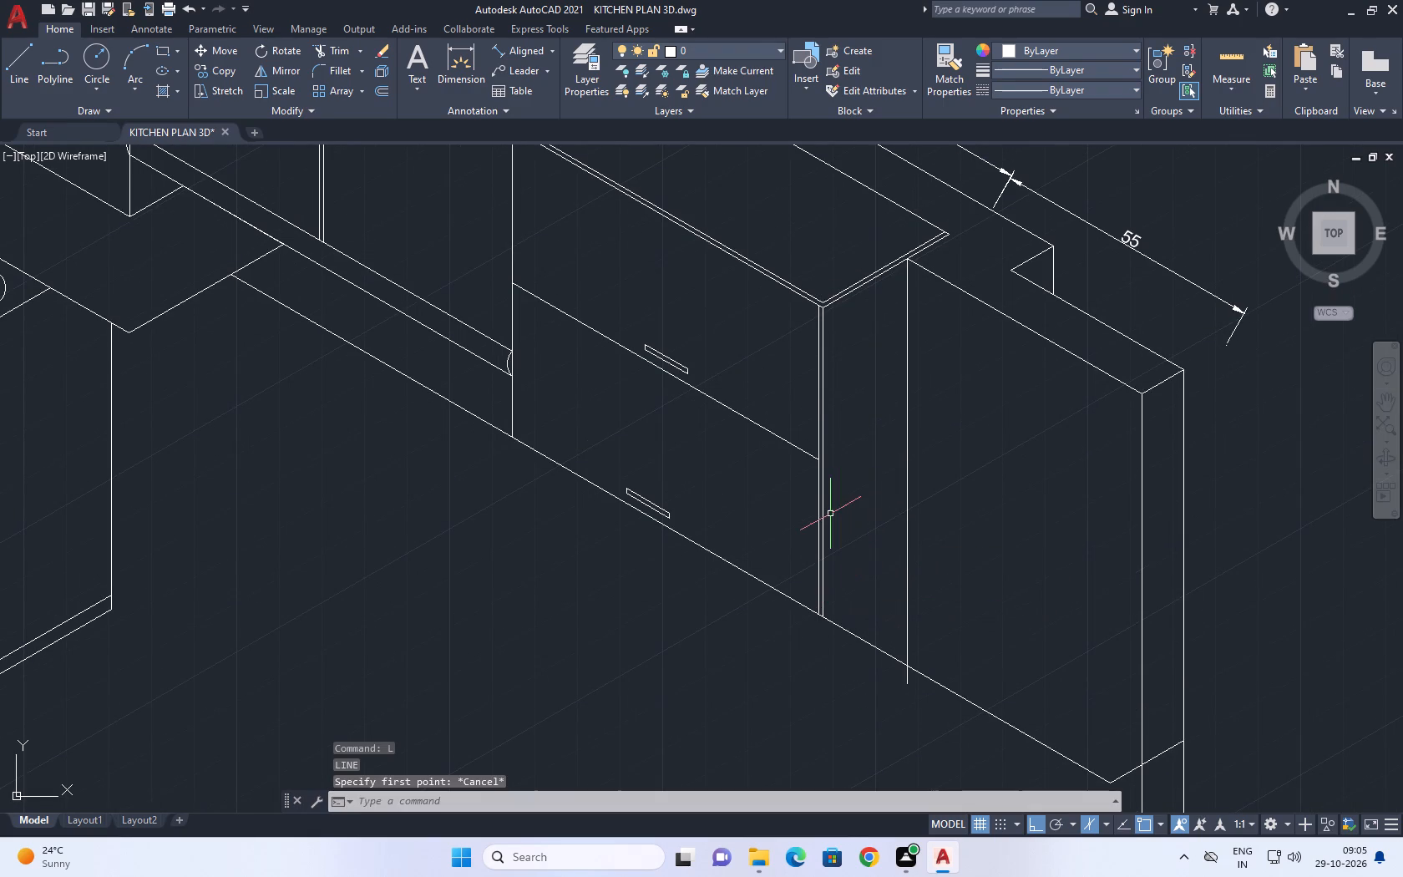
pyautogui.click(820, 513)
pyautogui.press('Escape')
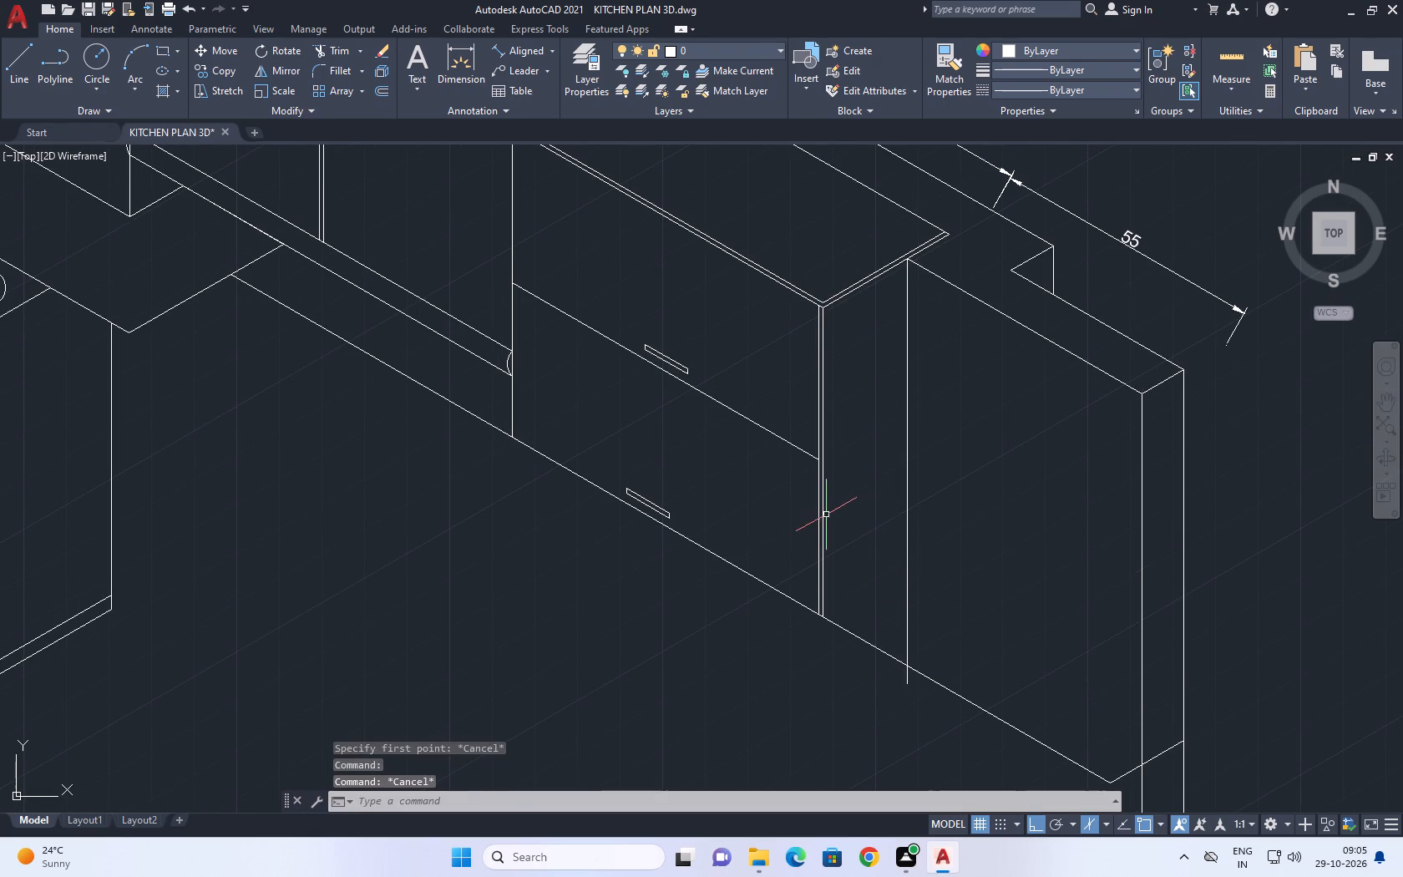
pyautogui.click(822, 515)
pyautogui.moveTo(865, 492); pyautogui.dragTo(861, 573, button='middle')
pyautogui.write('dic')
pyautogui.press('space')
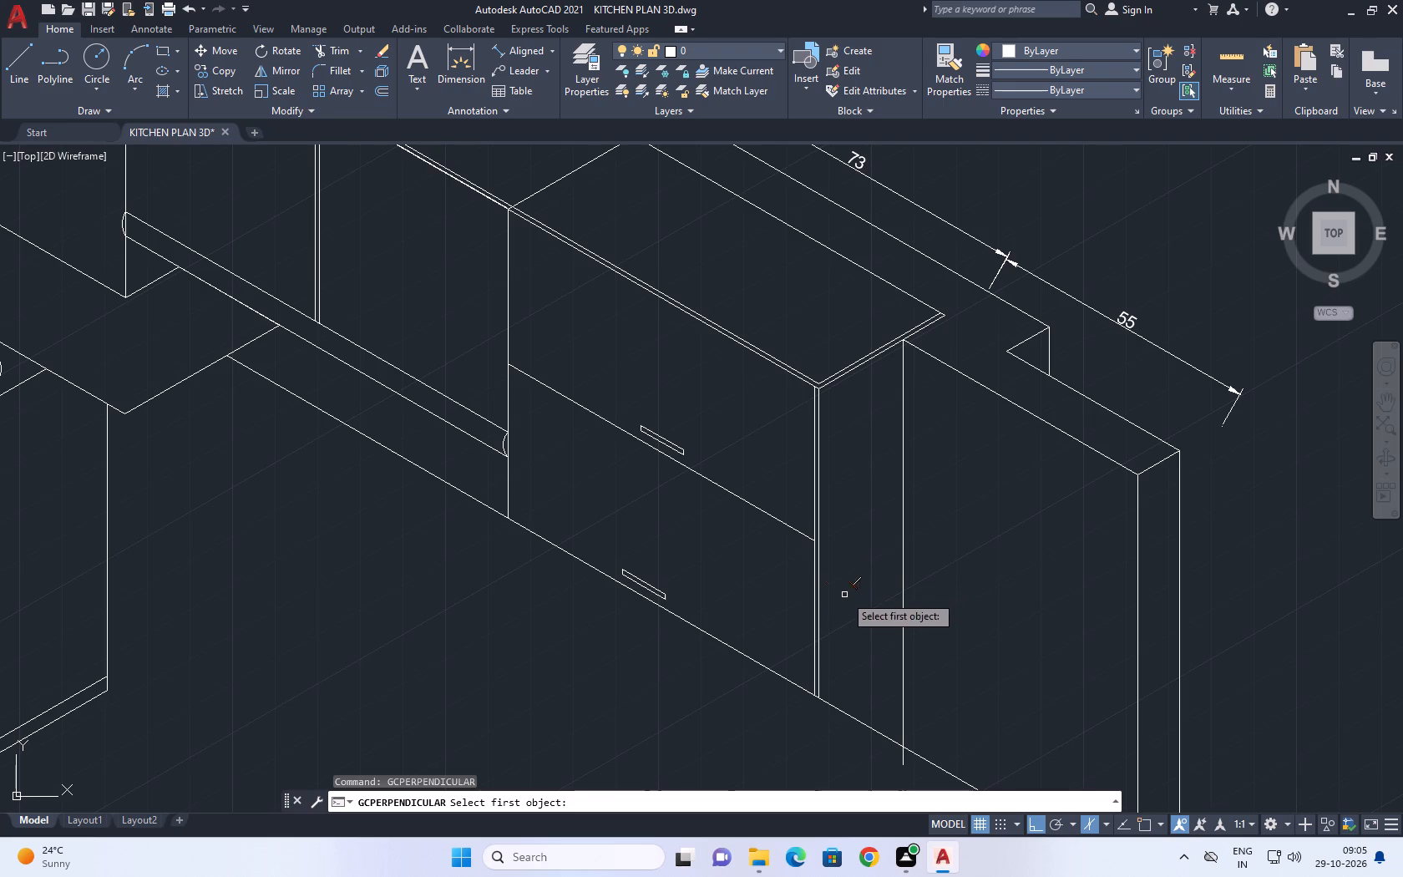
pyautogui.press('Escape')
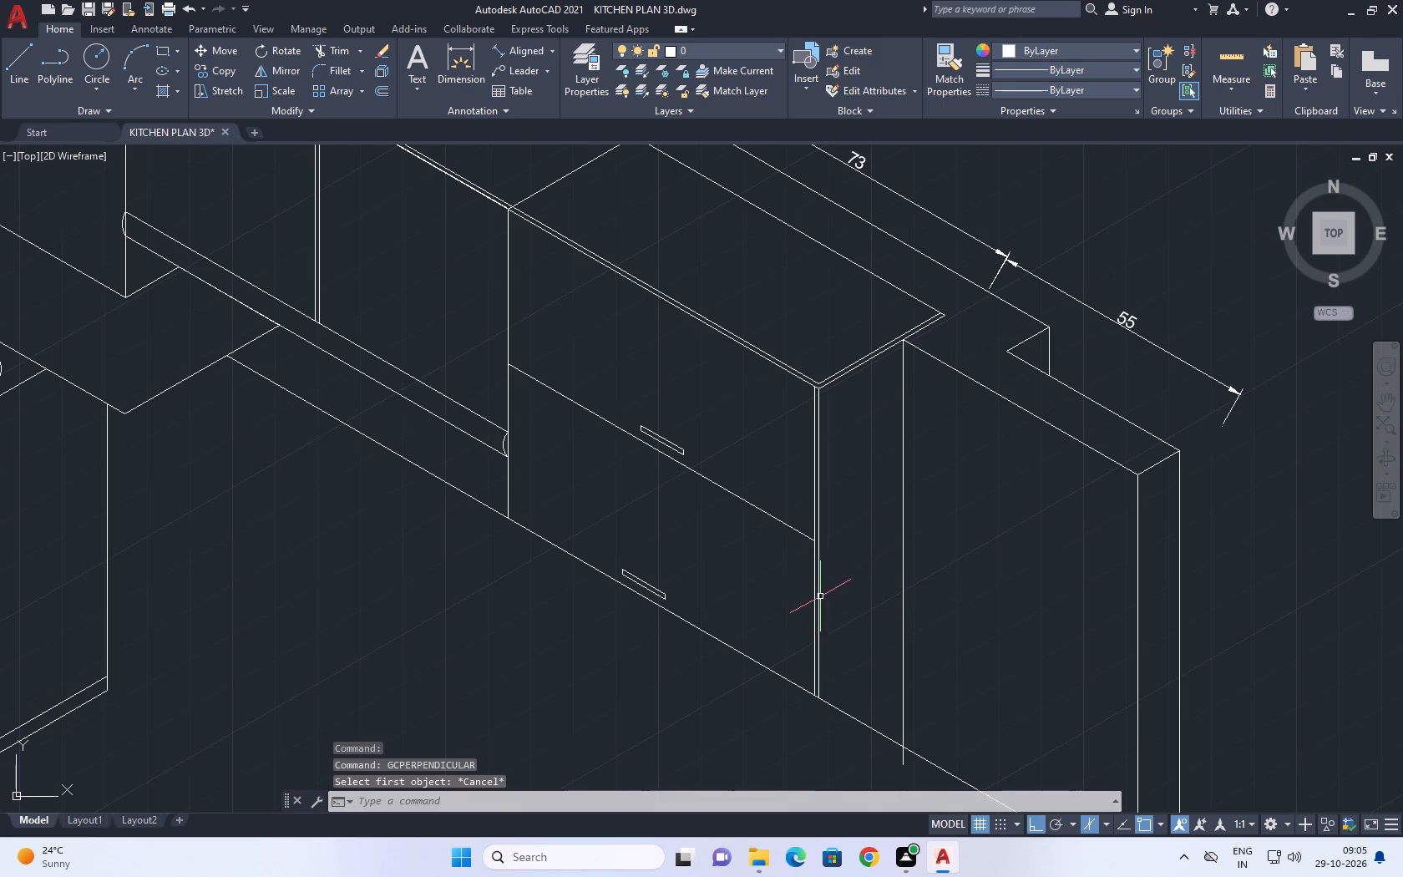
# Divide the outer line of the 73-wide cabinet's double vertical corner edge, beside the 55 section, into equal segments.
pyautogui.click(819, 596)
pyautogui.write('div')
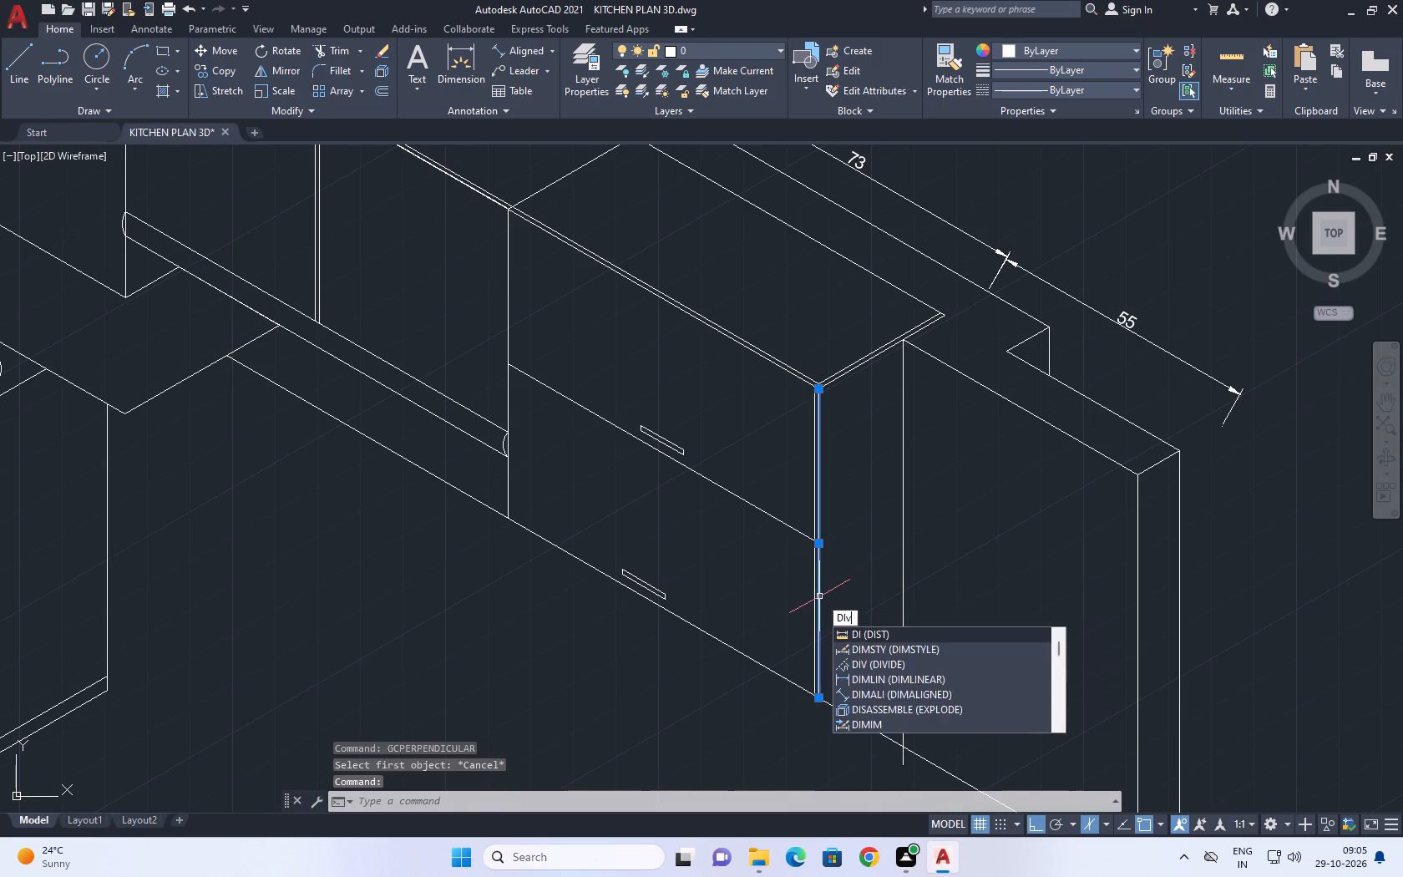
pyautogui.press('space')
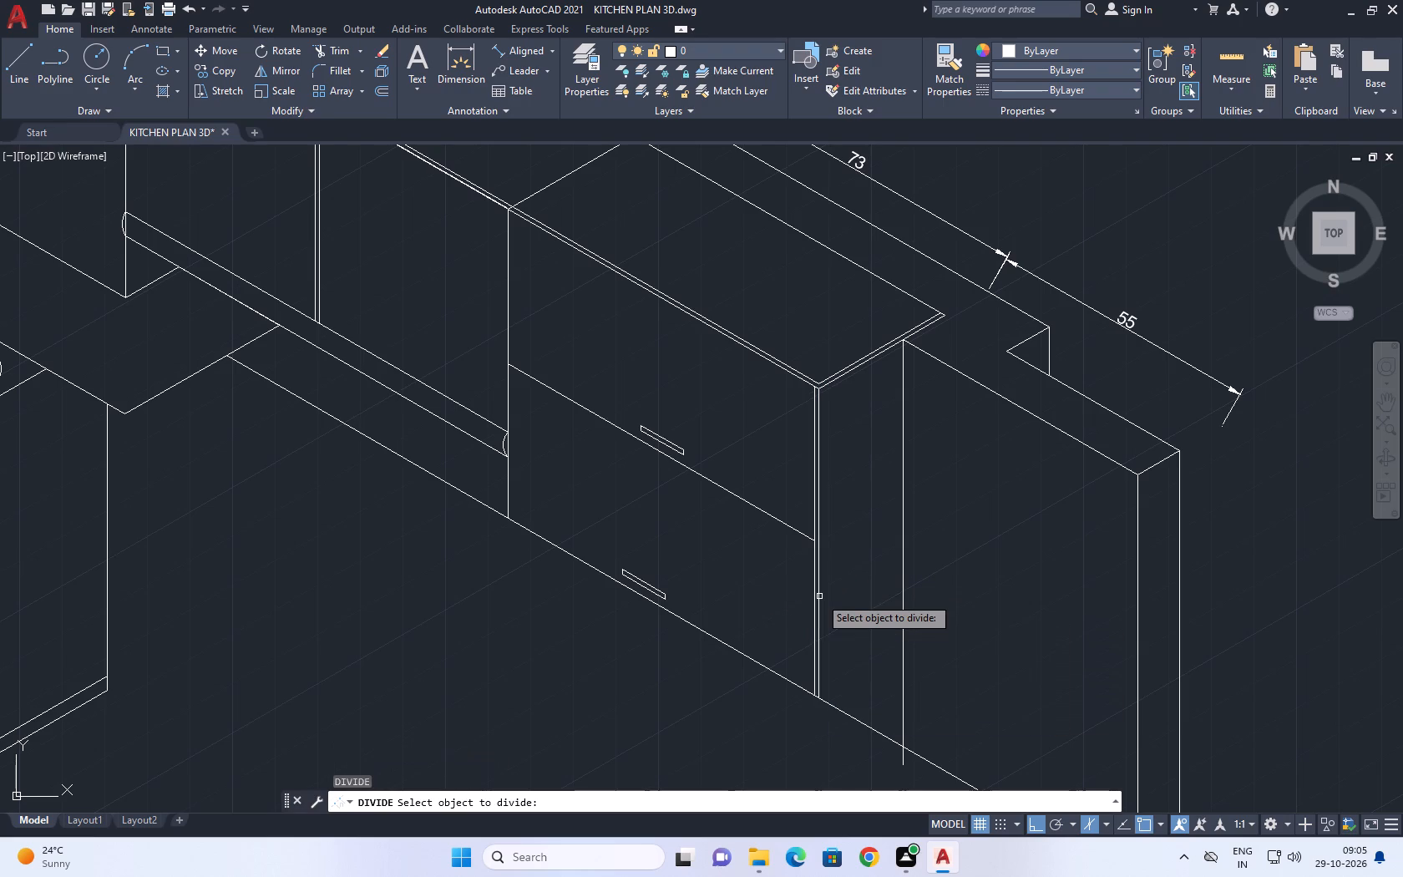